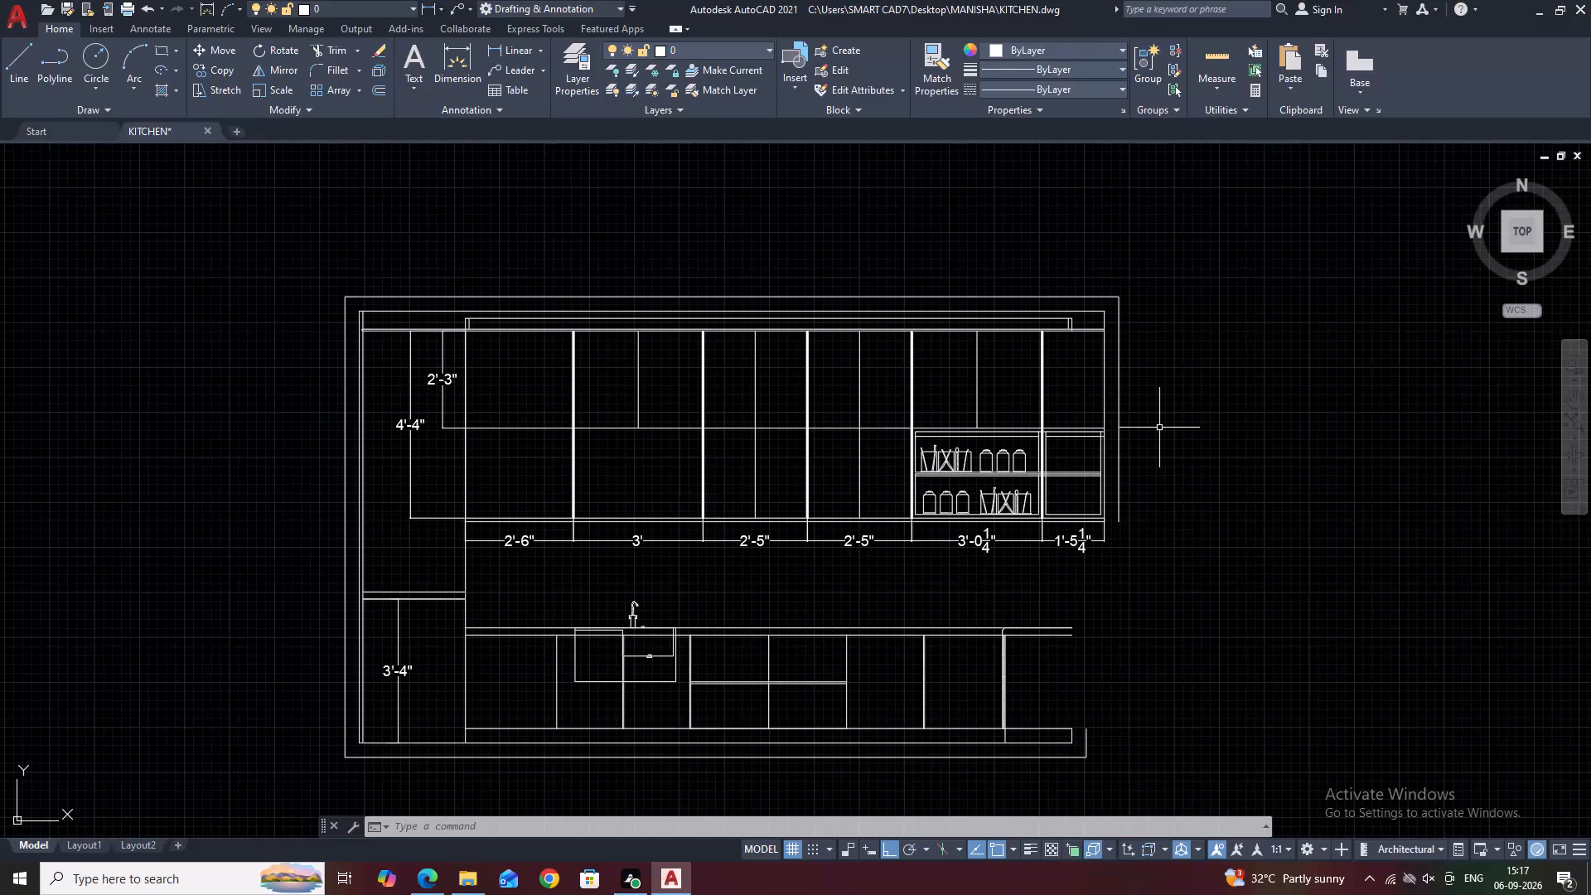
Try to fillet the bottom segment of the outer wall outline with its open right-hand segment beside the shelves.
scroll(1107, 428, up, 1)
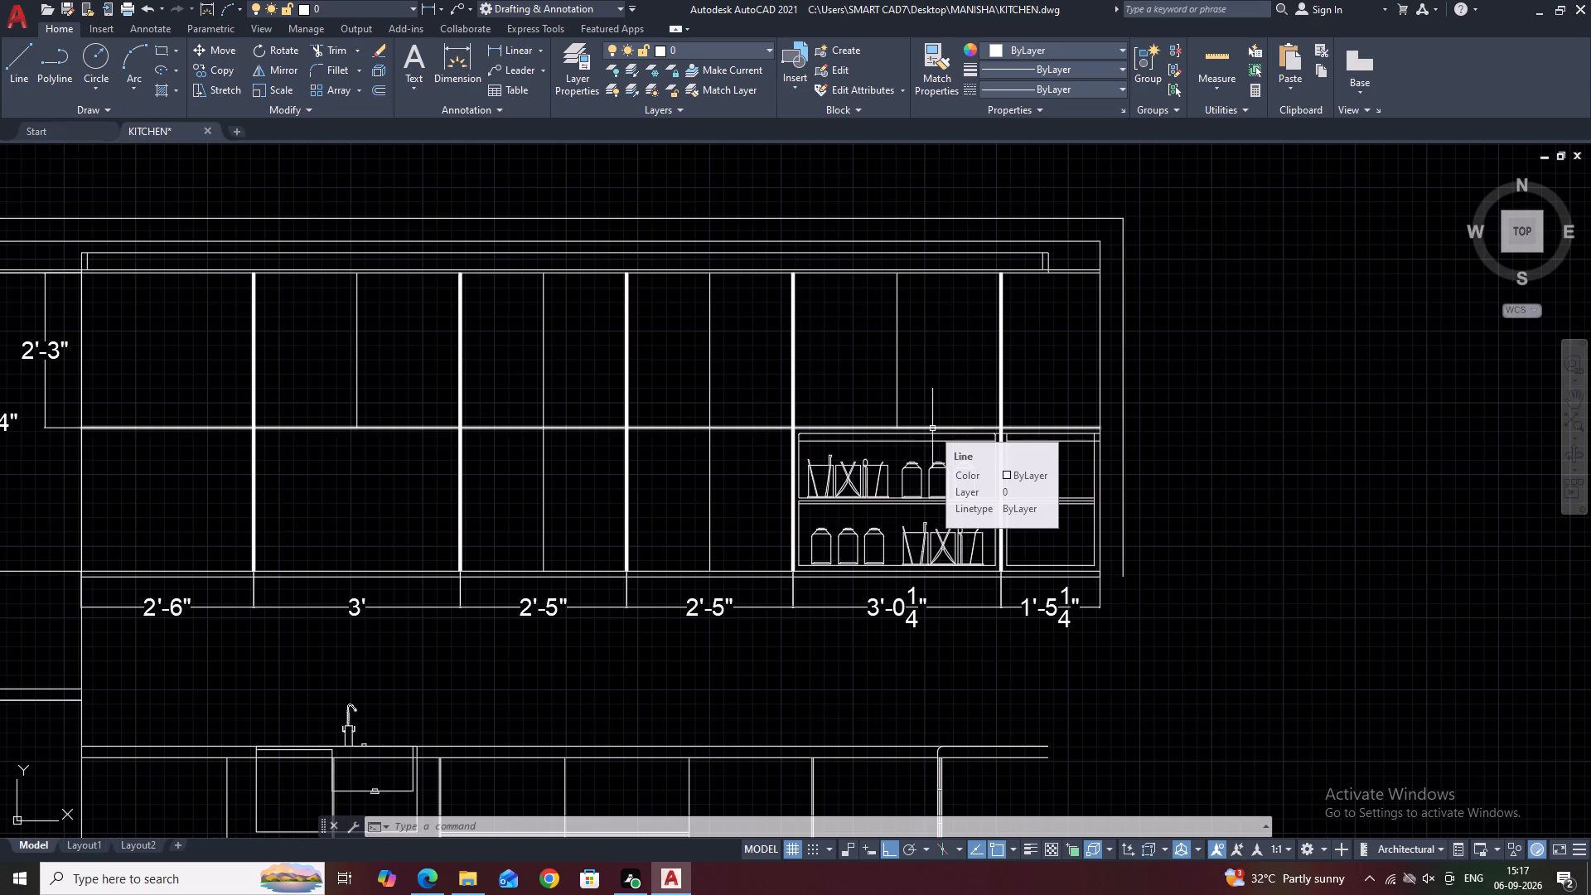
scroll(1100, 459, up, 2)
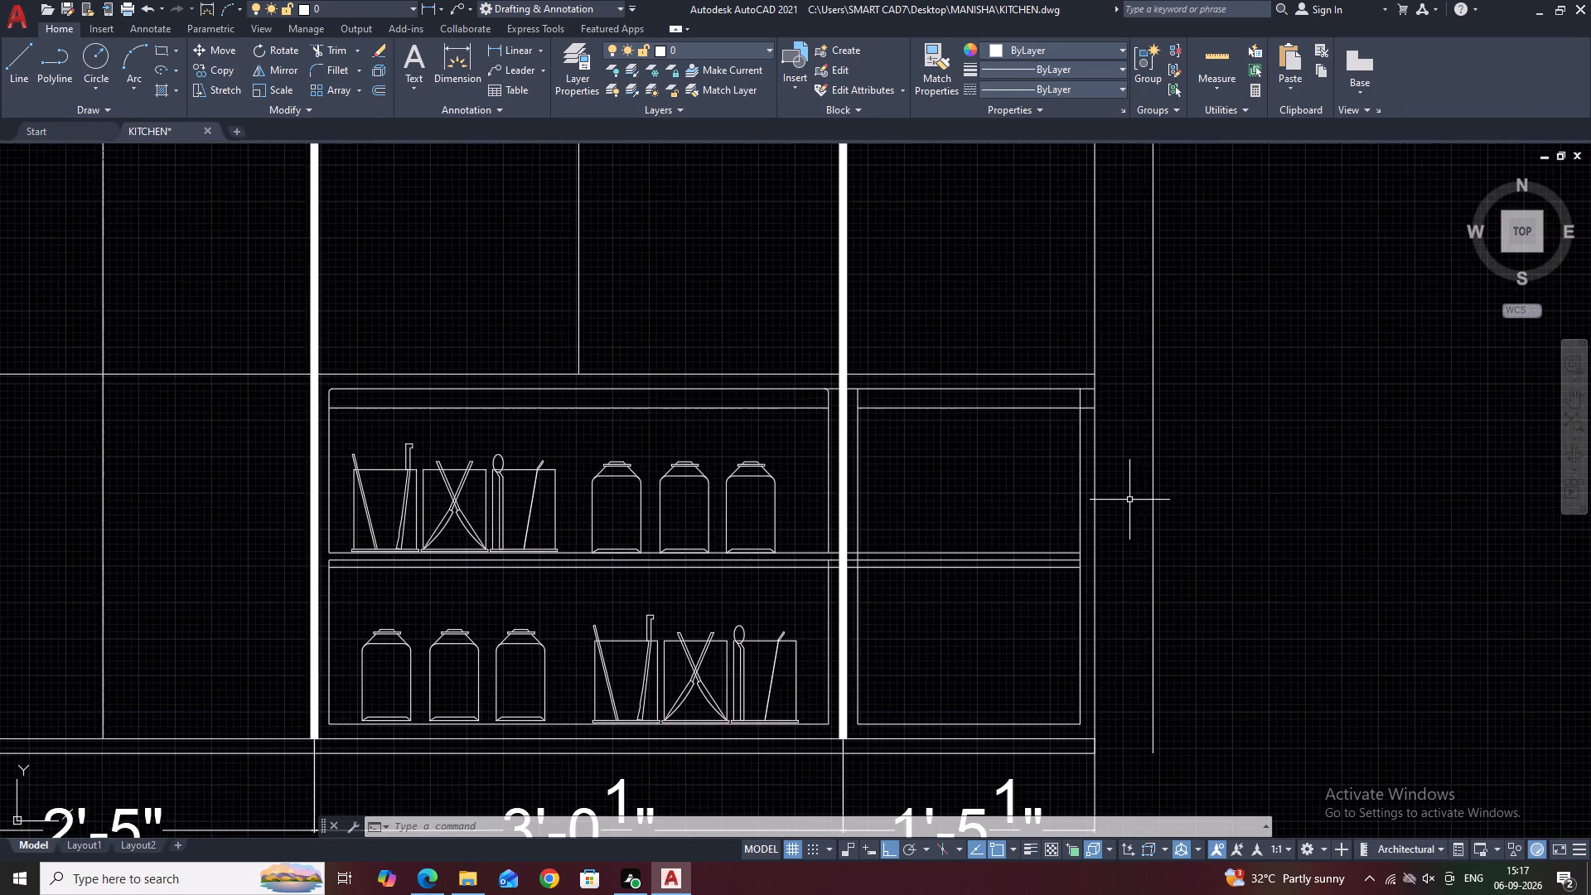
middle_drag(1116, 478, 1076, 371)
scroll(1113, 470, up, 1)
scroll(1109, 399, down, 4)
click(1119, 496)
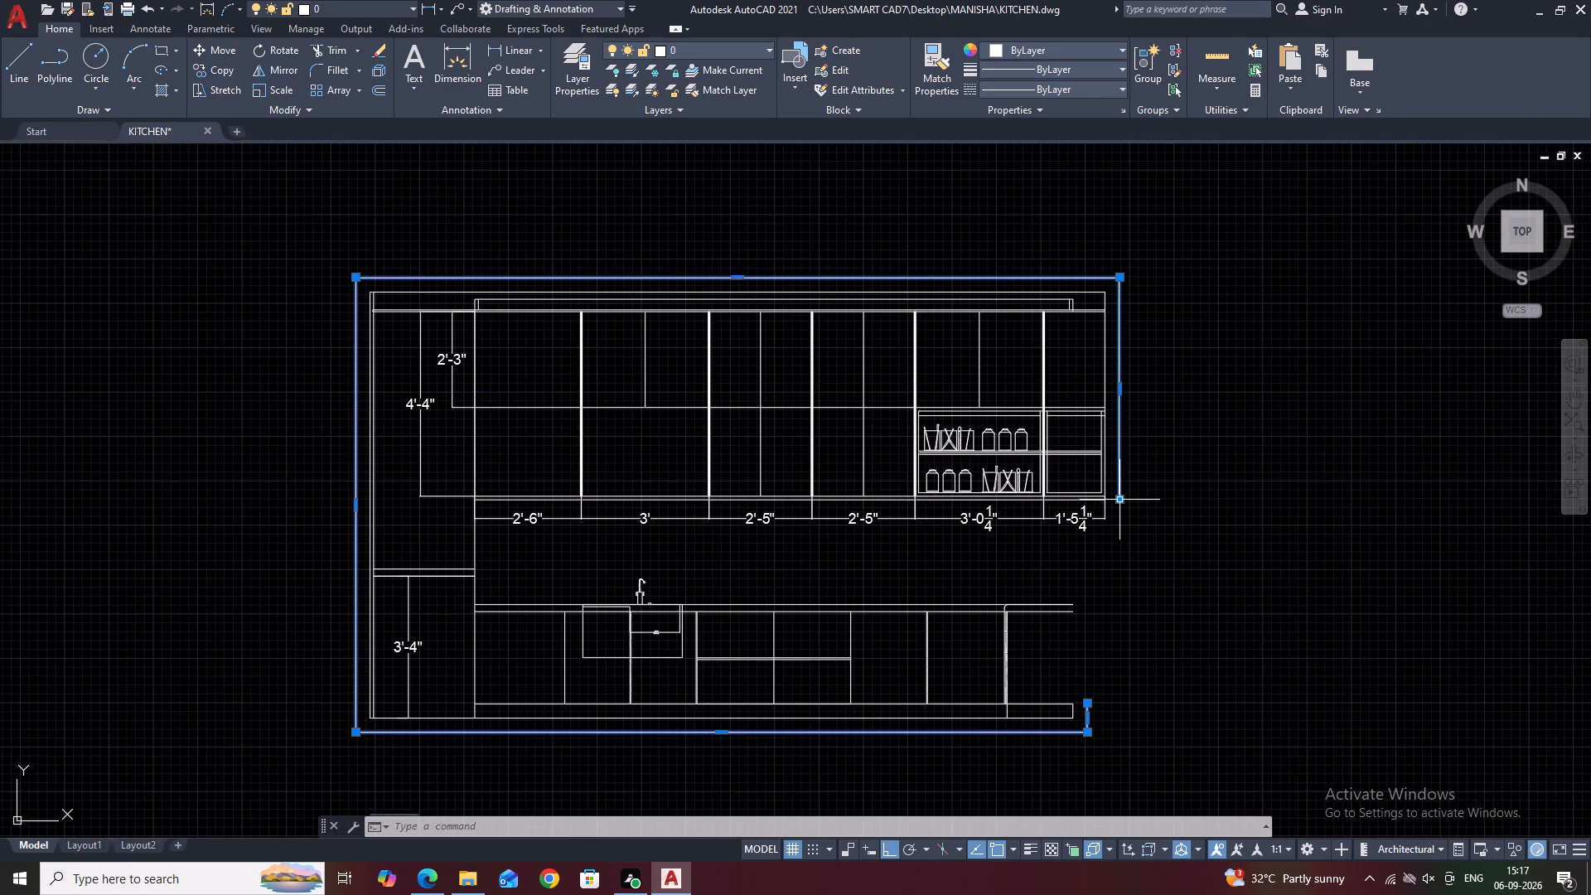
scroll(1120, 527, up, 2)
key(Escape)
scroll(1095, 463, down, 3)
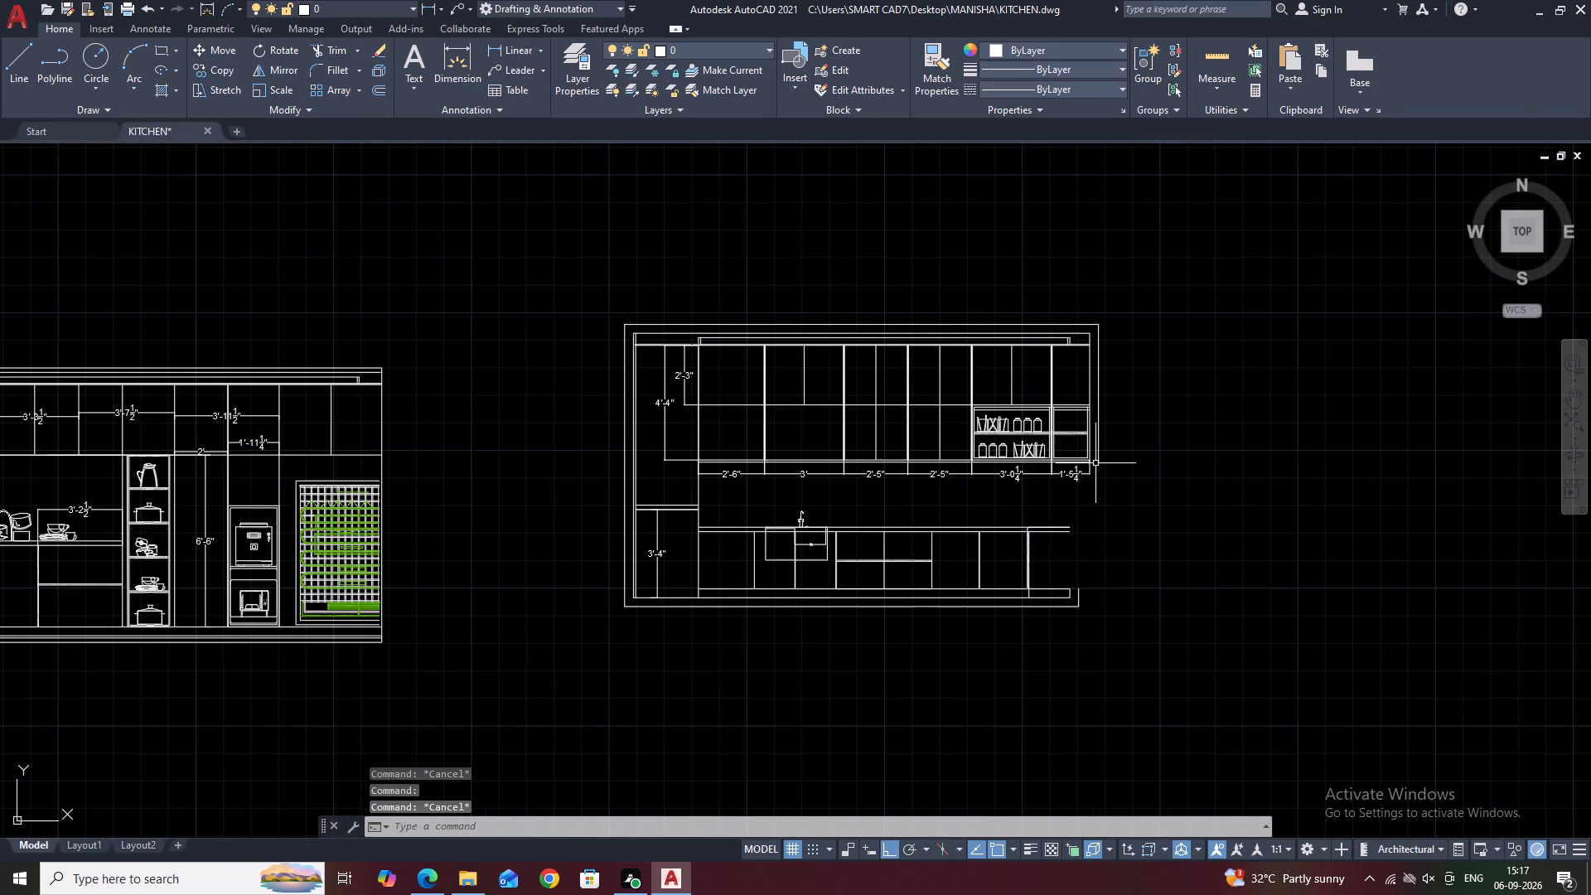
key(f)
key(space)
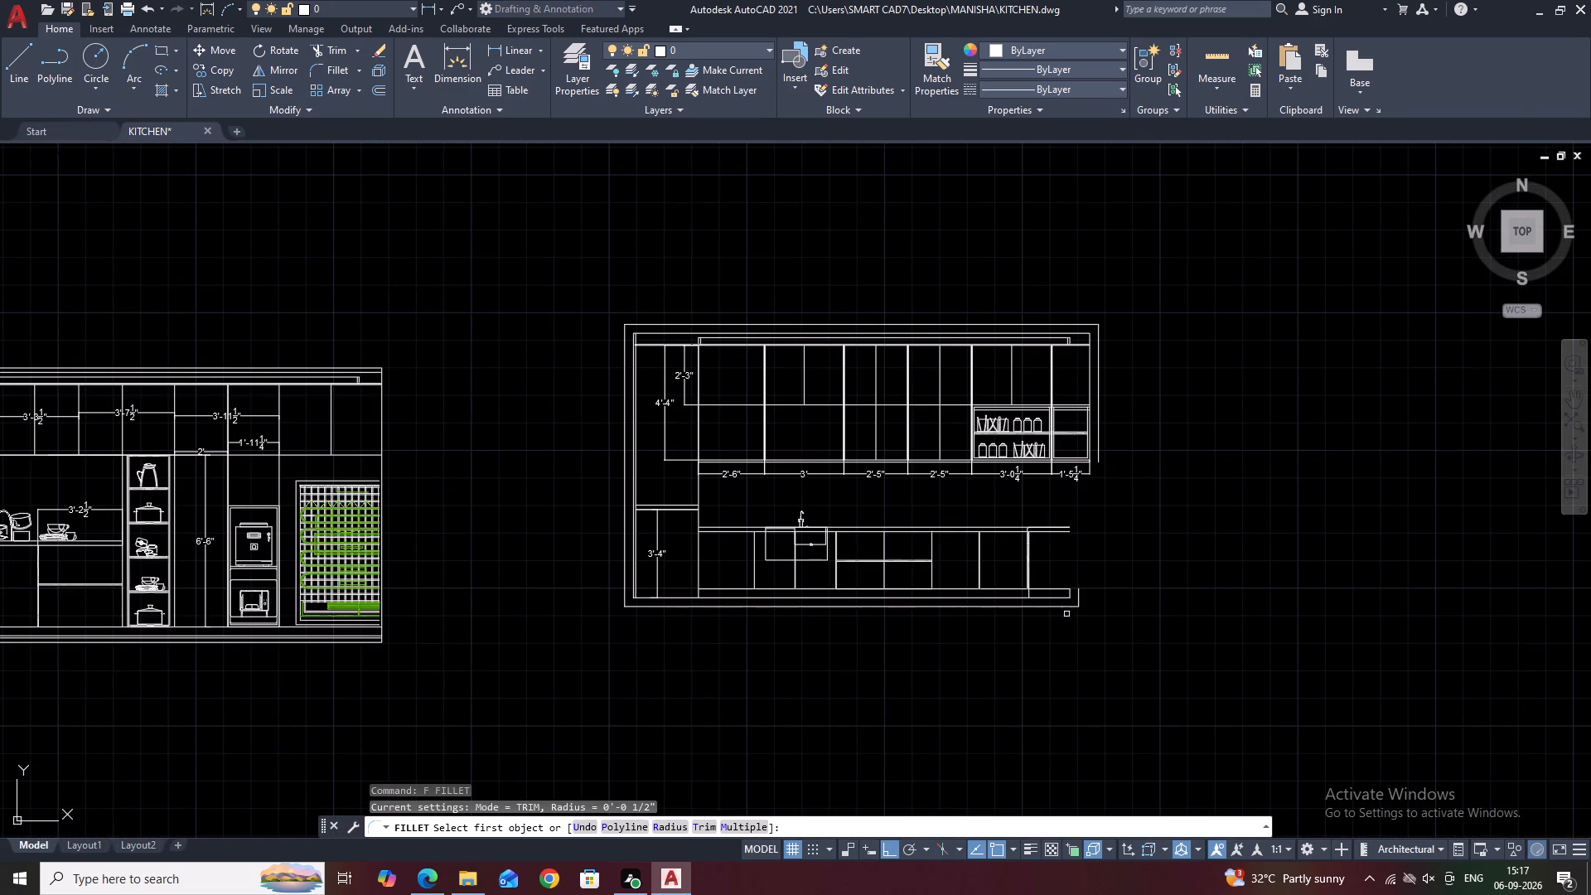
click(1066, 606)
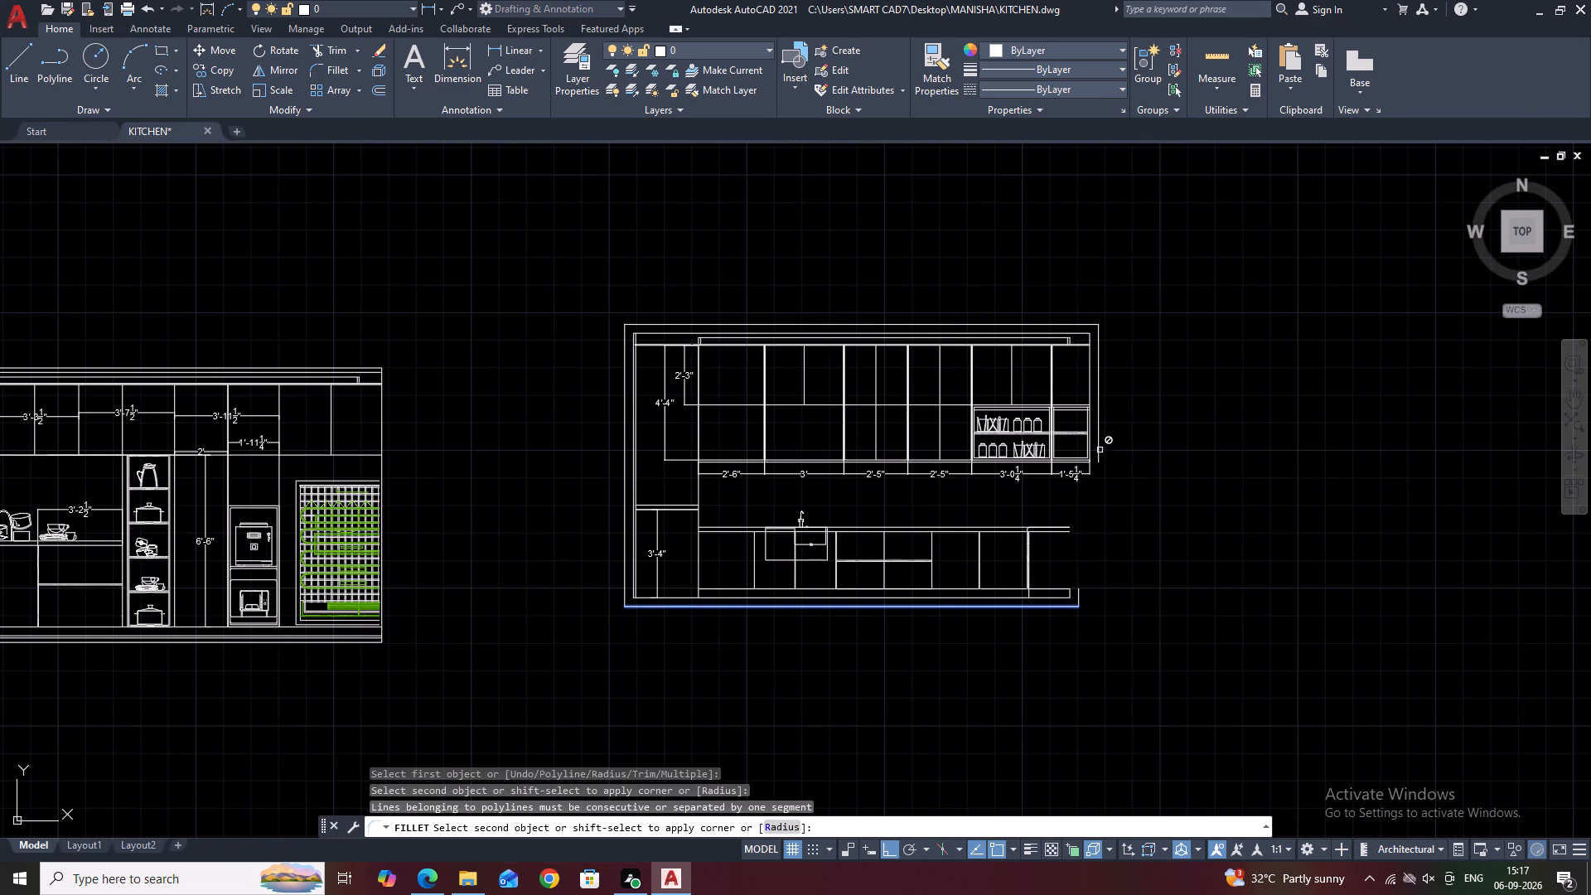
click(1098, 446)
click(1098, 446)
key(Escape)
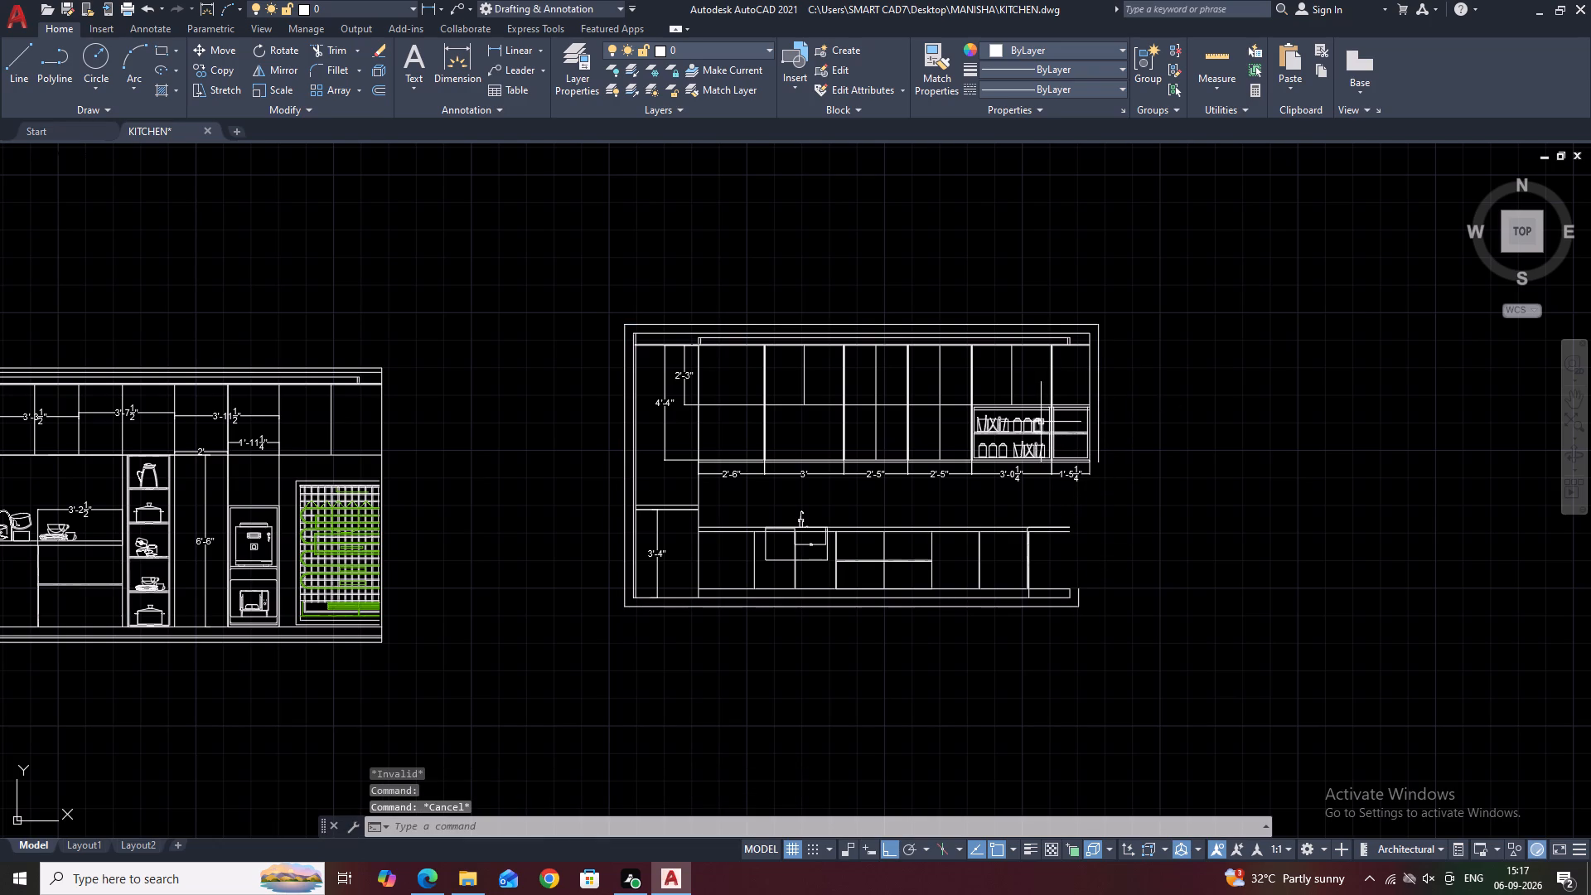
Draw a tall rectangle across the right wall's thickness, from above the open shelves to below the cabinet width dimensions.
scroll(1077, 414, up, 4)
middle_drag(1173, 445, 1134, 375)
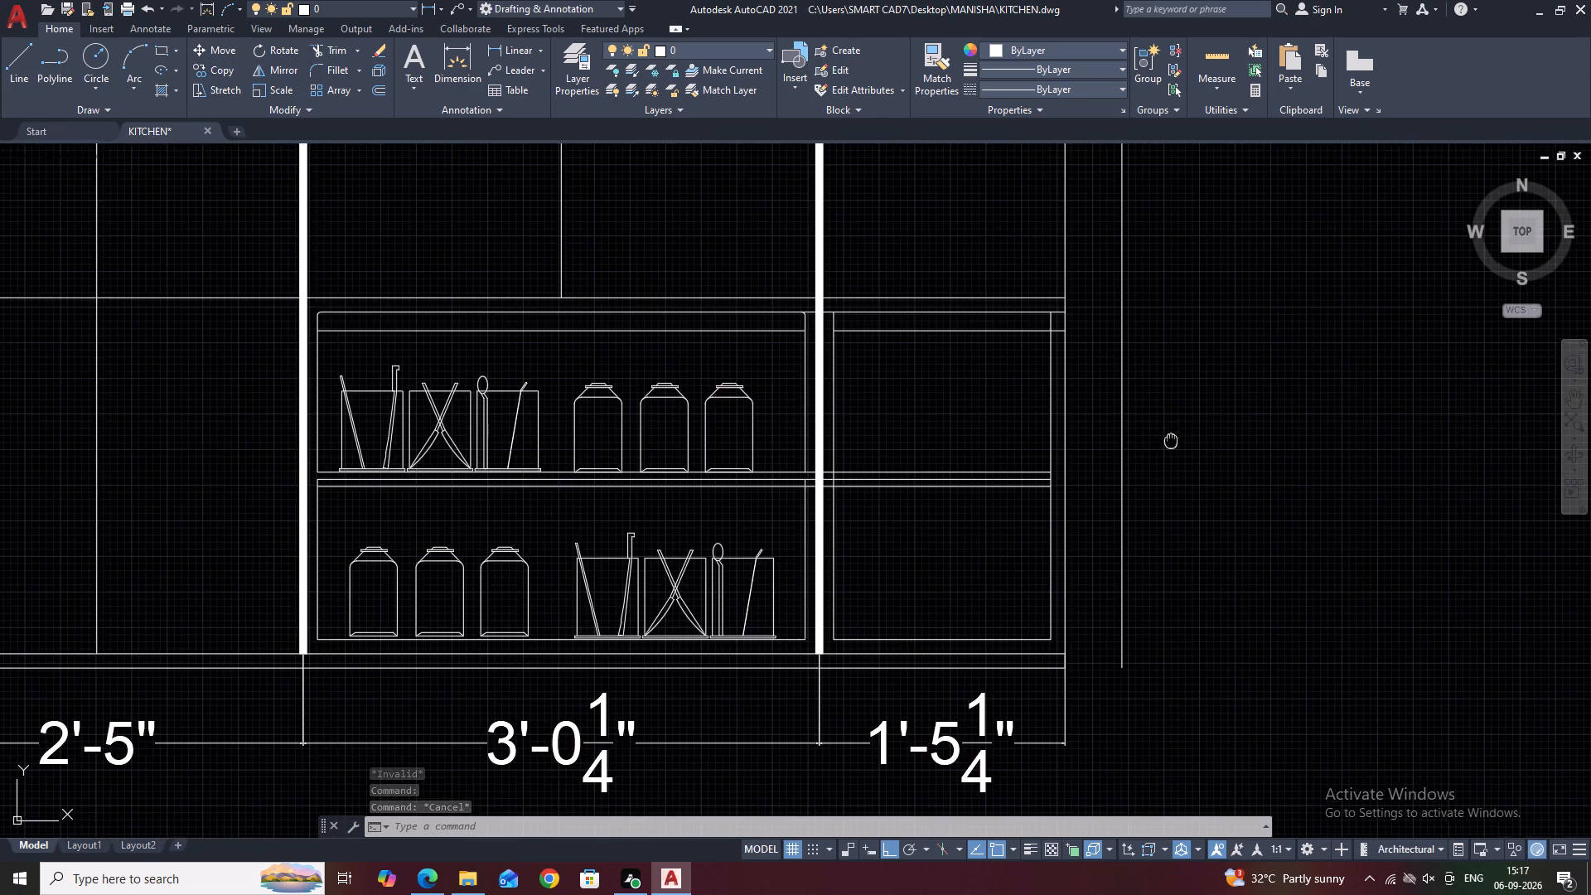
middle_drag(1134, 375, 1088, 302)
key(r)
key(e)
key(c)
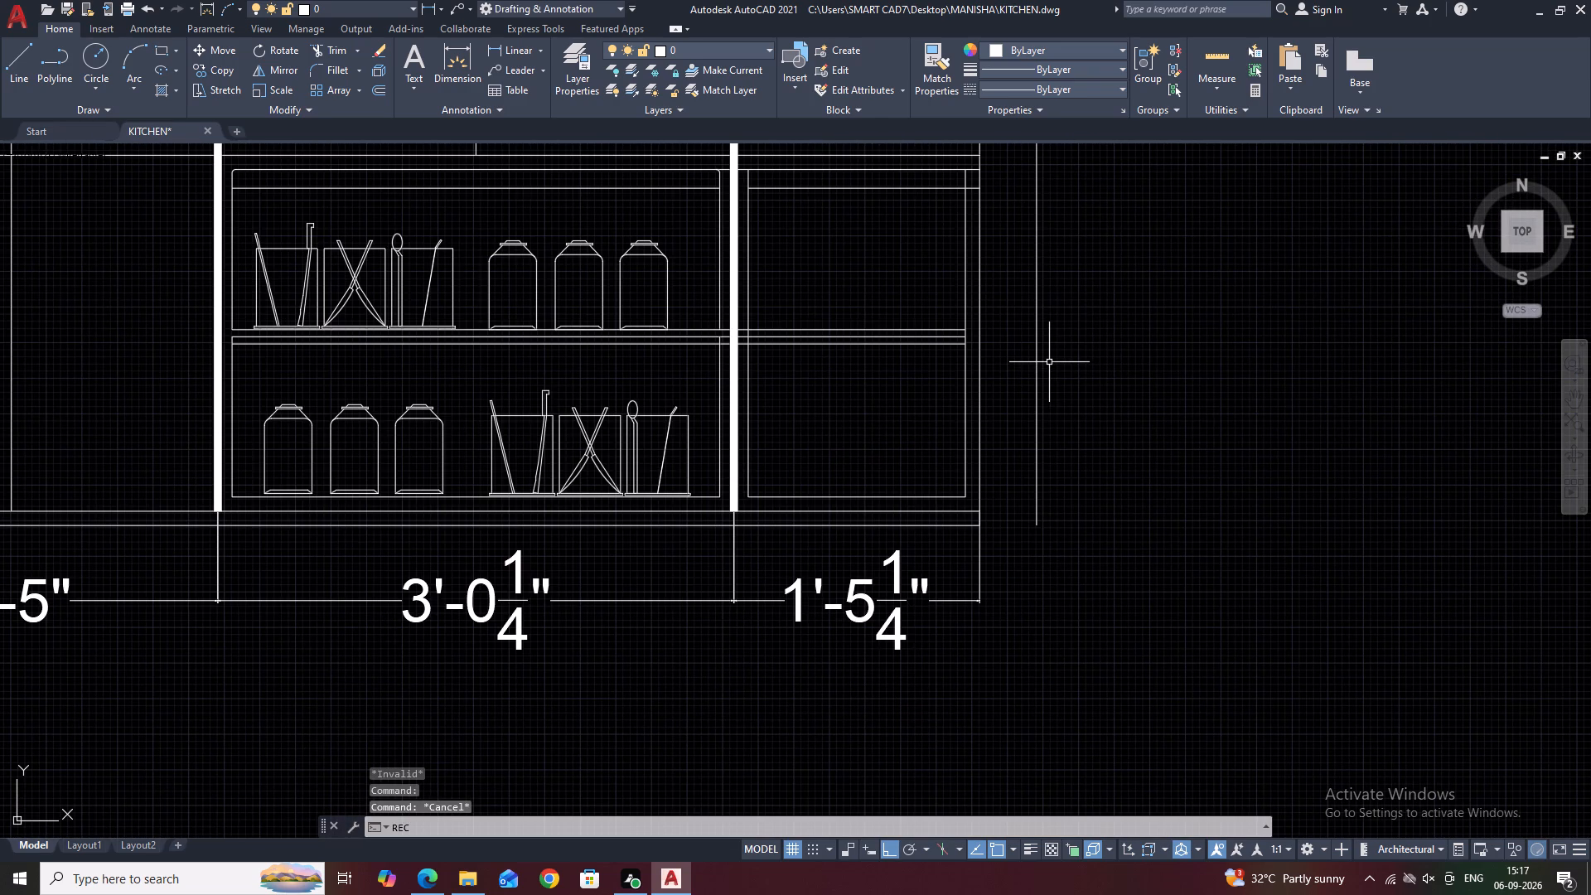
key(space)
scroll(1053, 365, down, 1)
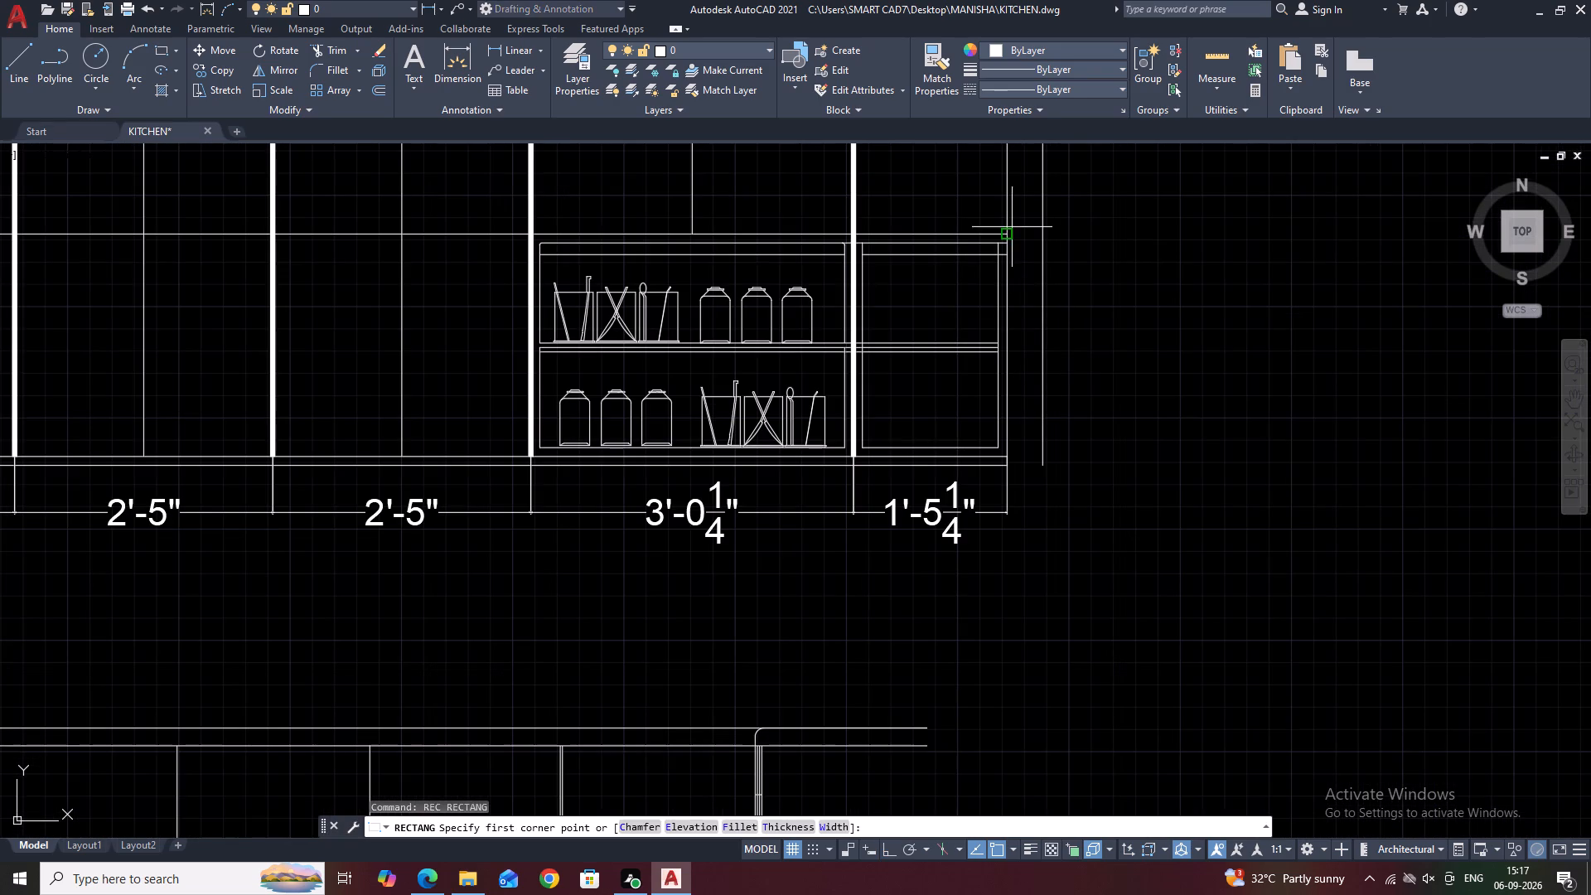
middle_drag(1018, 225, 1040, 323)
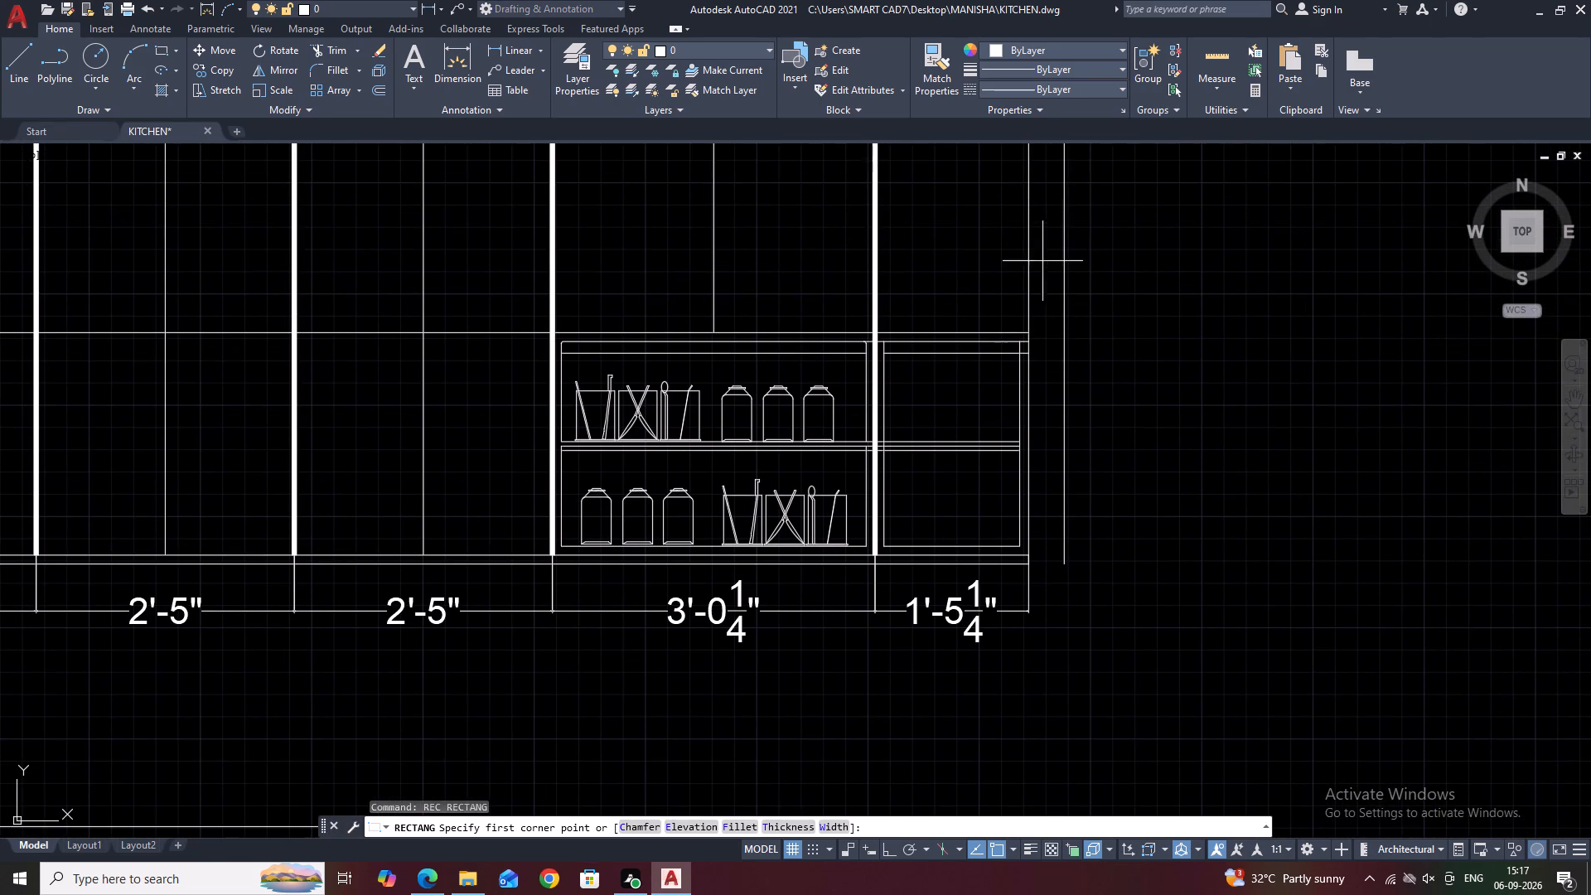
click(1028, 232)
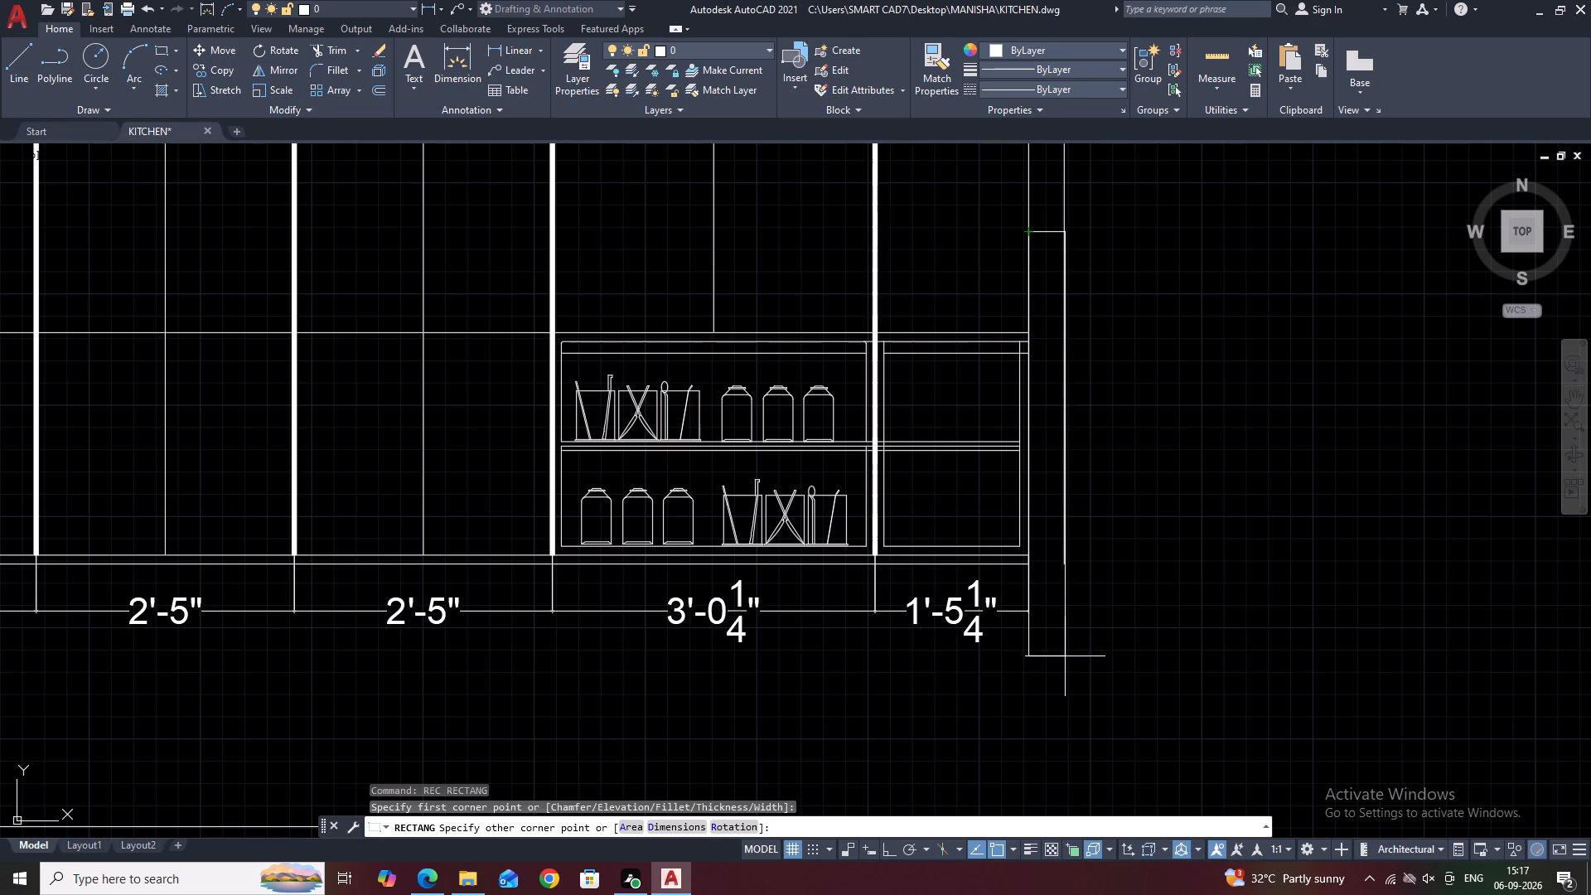
scroll(1065, 656, up, 2)
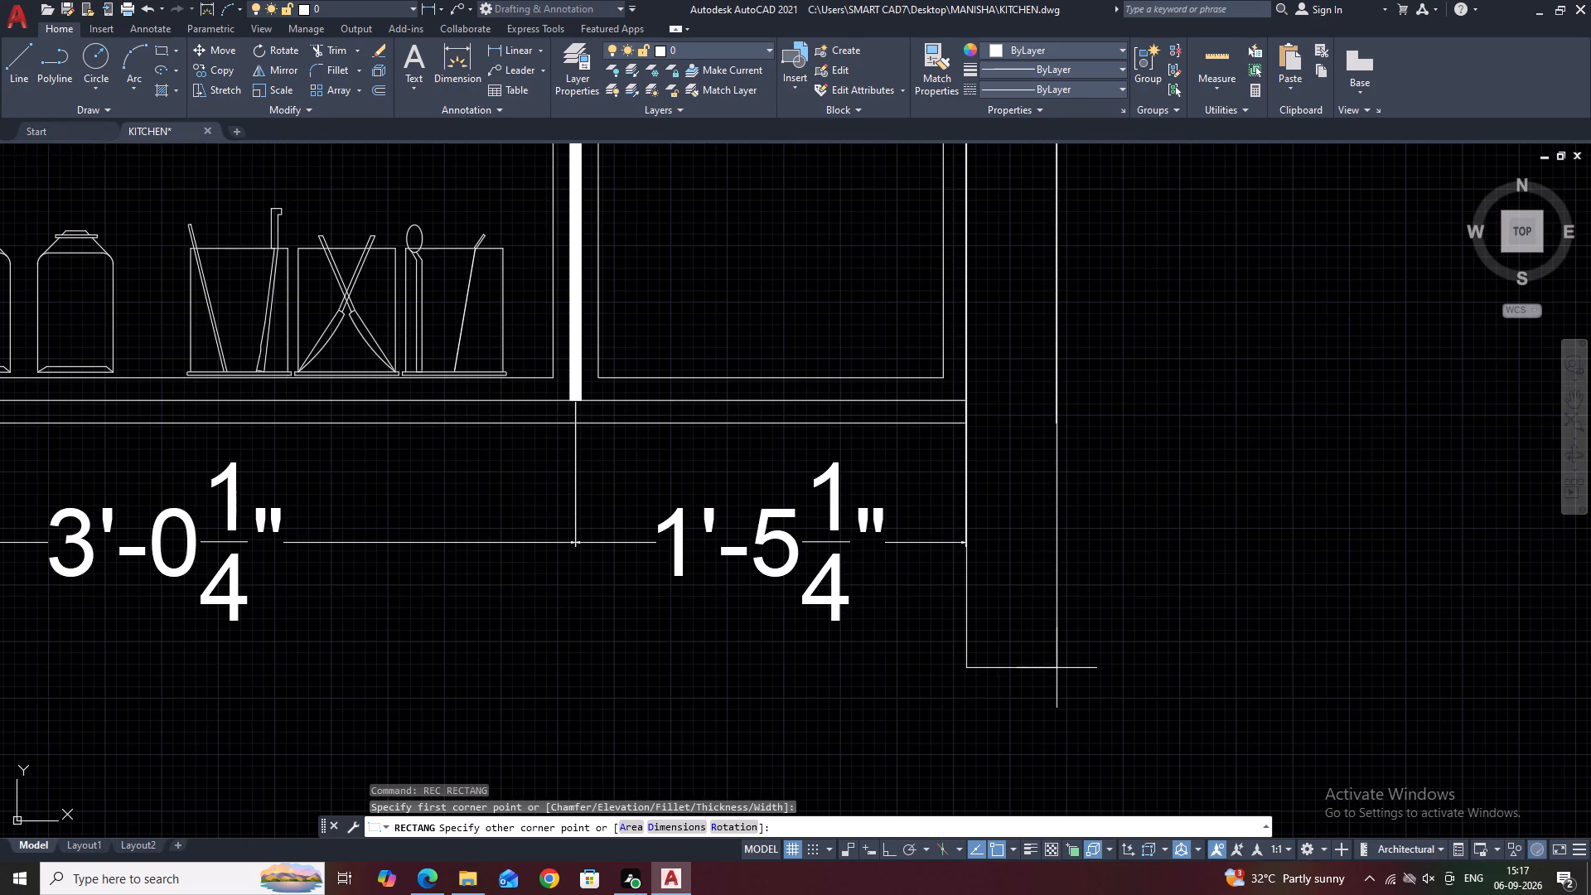
click(1057, 668)
key(Escape)
Stretch the new wall rectangle's outer edge to align exactly with the outer wall line.
scroll(1053, 470, up, 1)
click(1063, 462)
click(1049, 447)
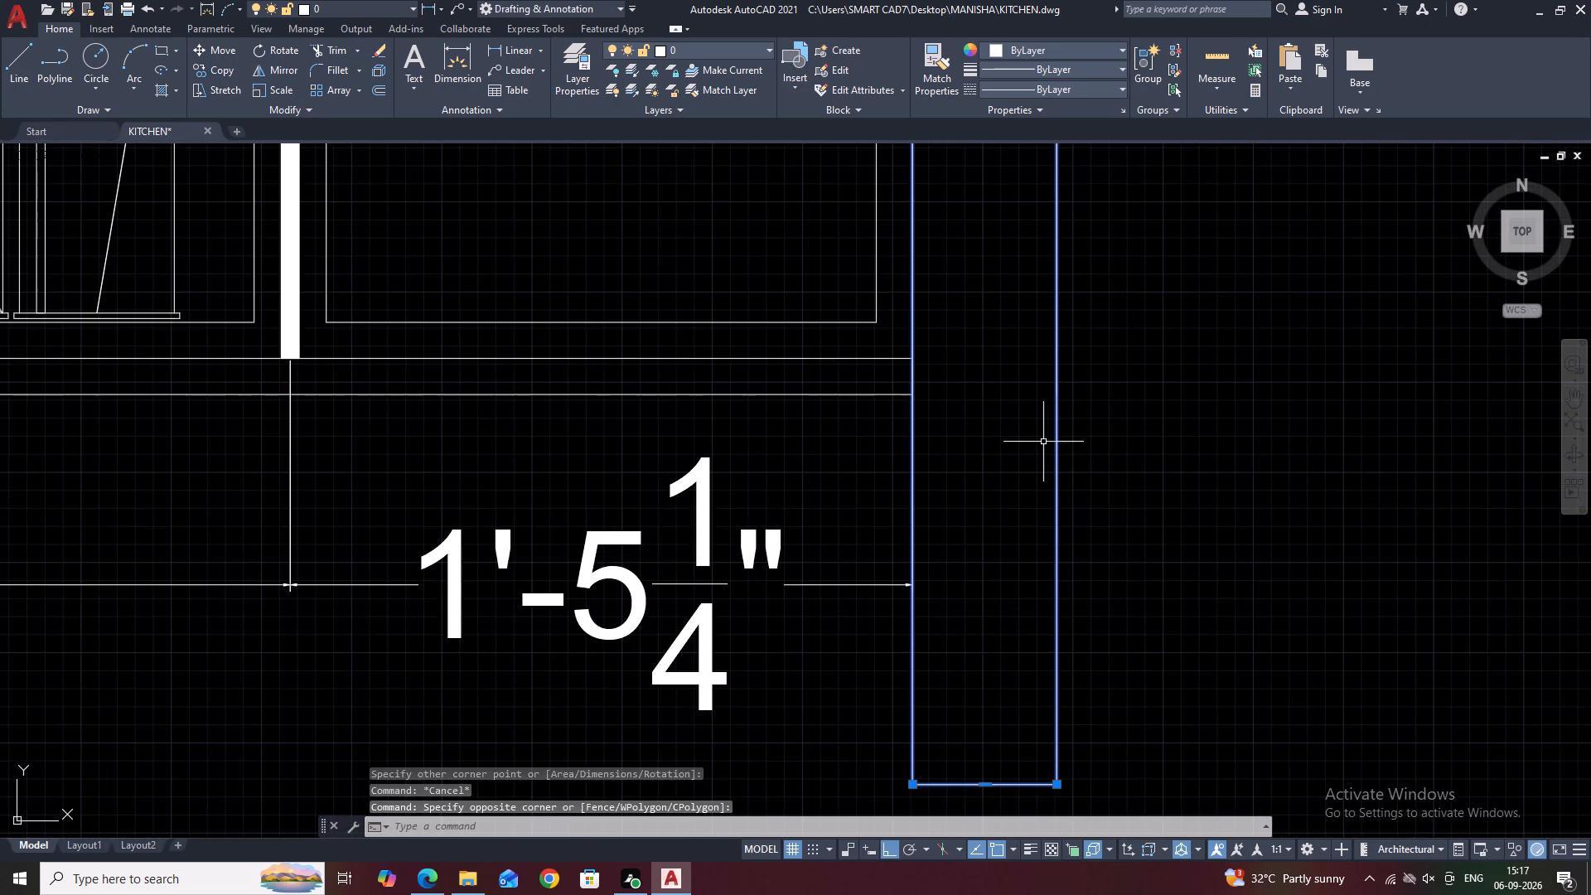
middle_drag(1043, 441, 1075, 638)
scroll(1075, 632, down, 2)
scroll(1090, 420, up, 3)
scroll(1037, 481, up, 1)
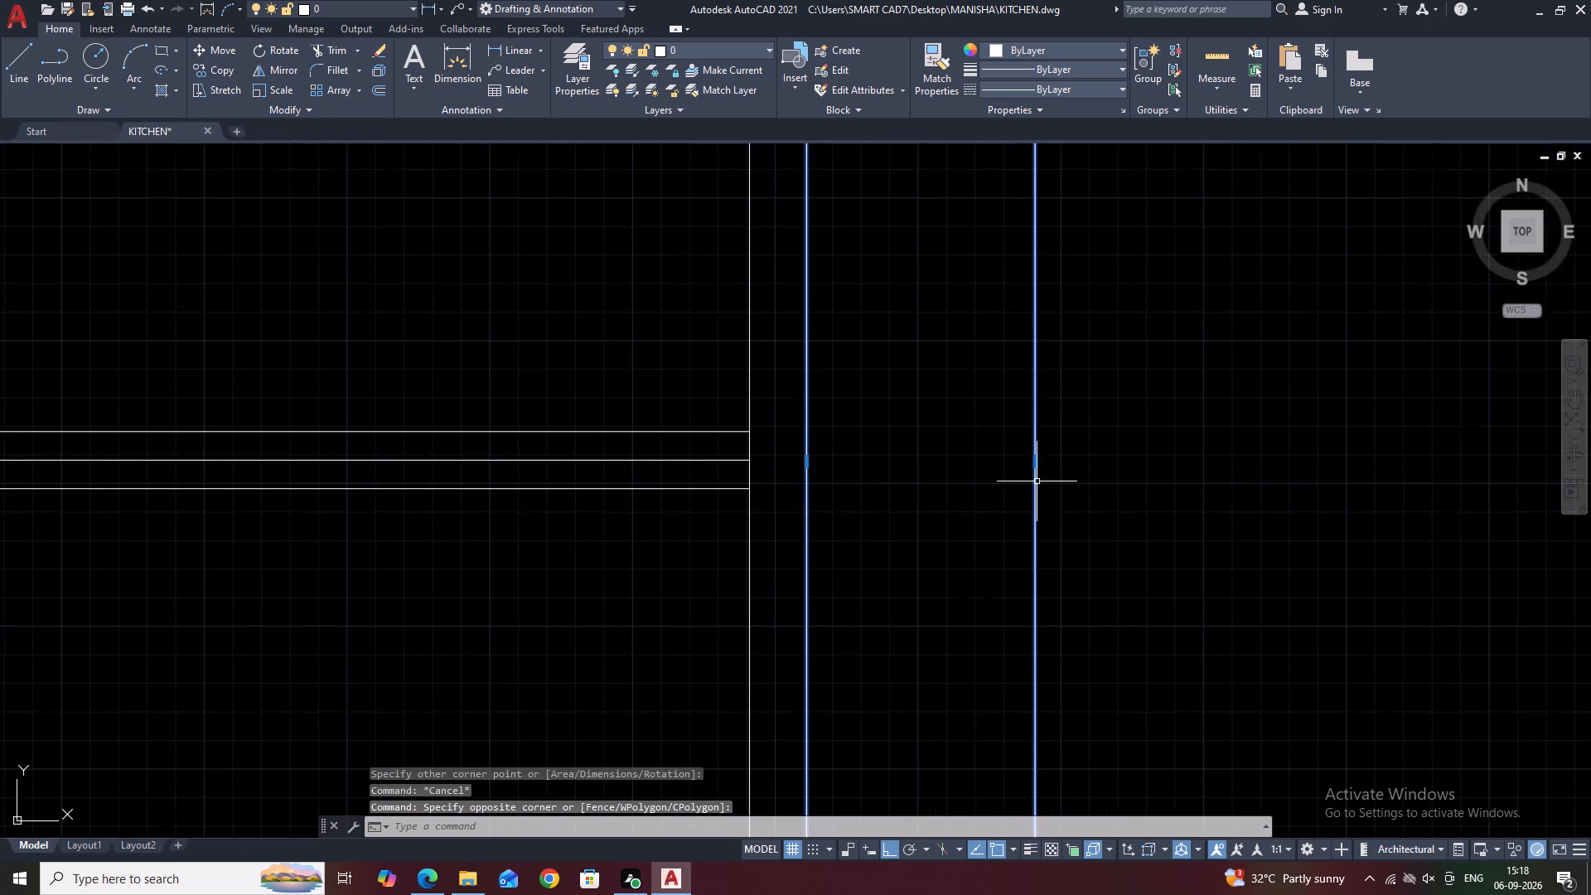
scroll(1037, 481, up, 4)
scroll(1087, 431, up, 5)
scroll(1032, 623, up, 1)
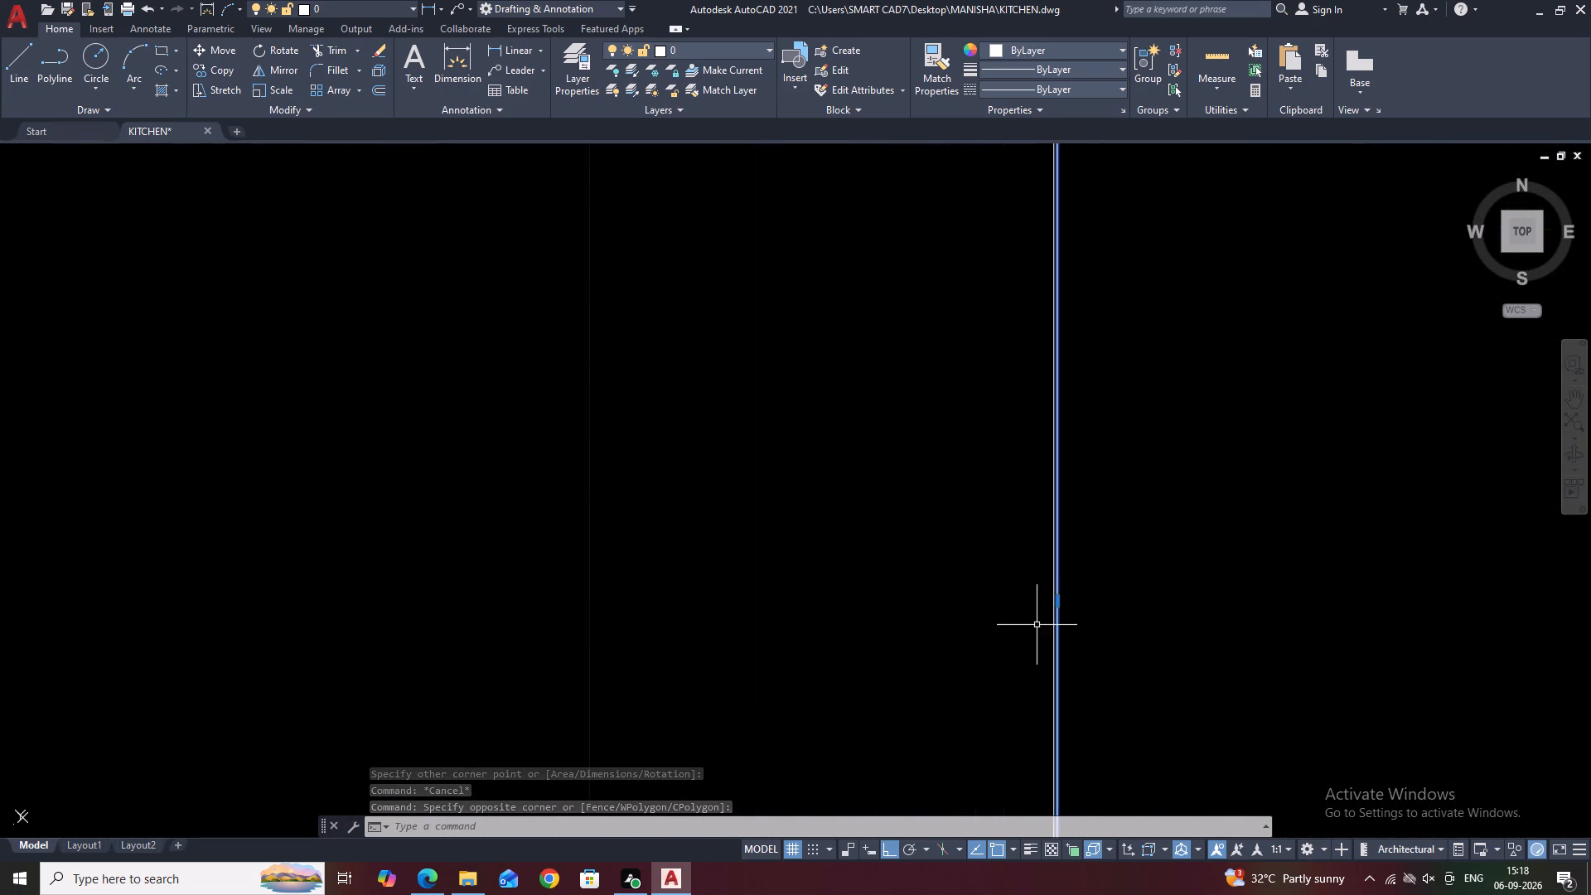
scroll(1046, 625, up, 3)
click(1080, 530)
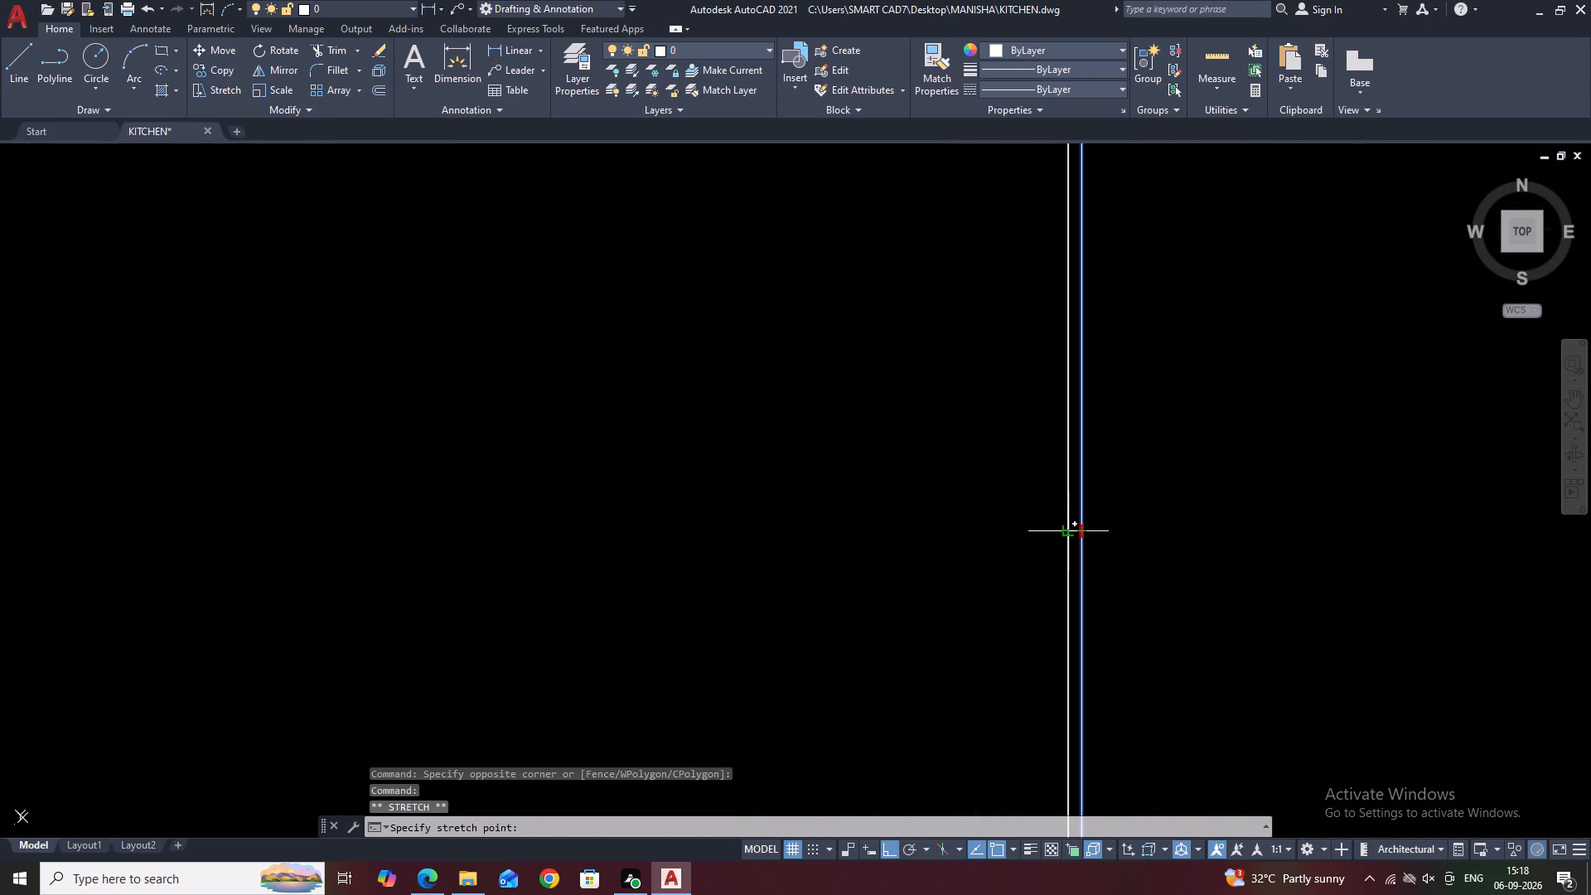
click(1064, 534)
scroll(941, 501, down, 17)
key(Escape)
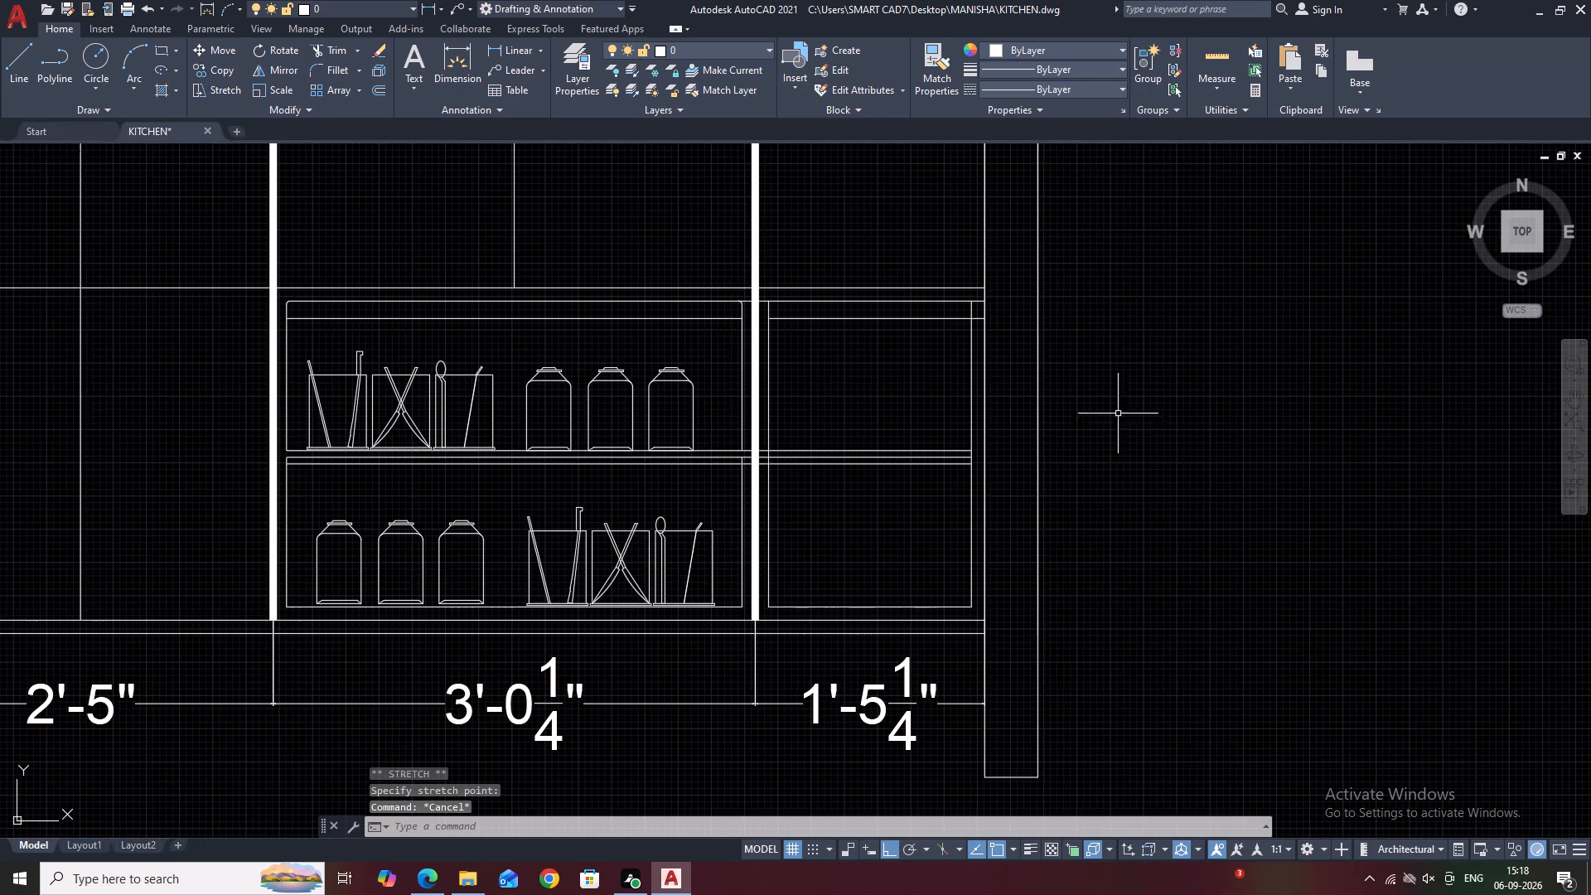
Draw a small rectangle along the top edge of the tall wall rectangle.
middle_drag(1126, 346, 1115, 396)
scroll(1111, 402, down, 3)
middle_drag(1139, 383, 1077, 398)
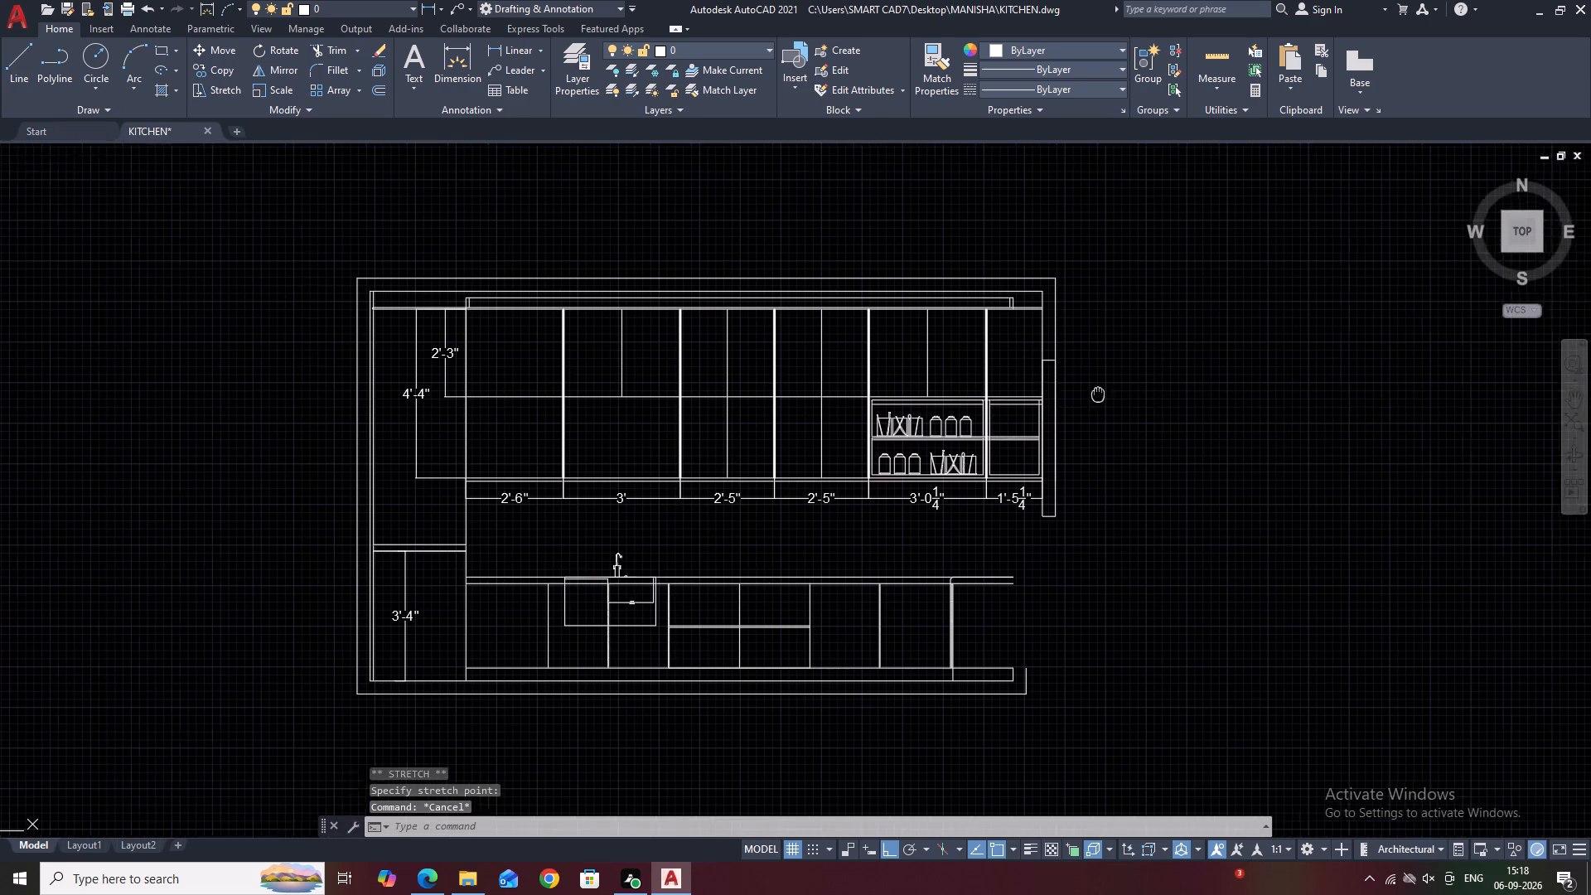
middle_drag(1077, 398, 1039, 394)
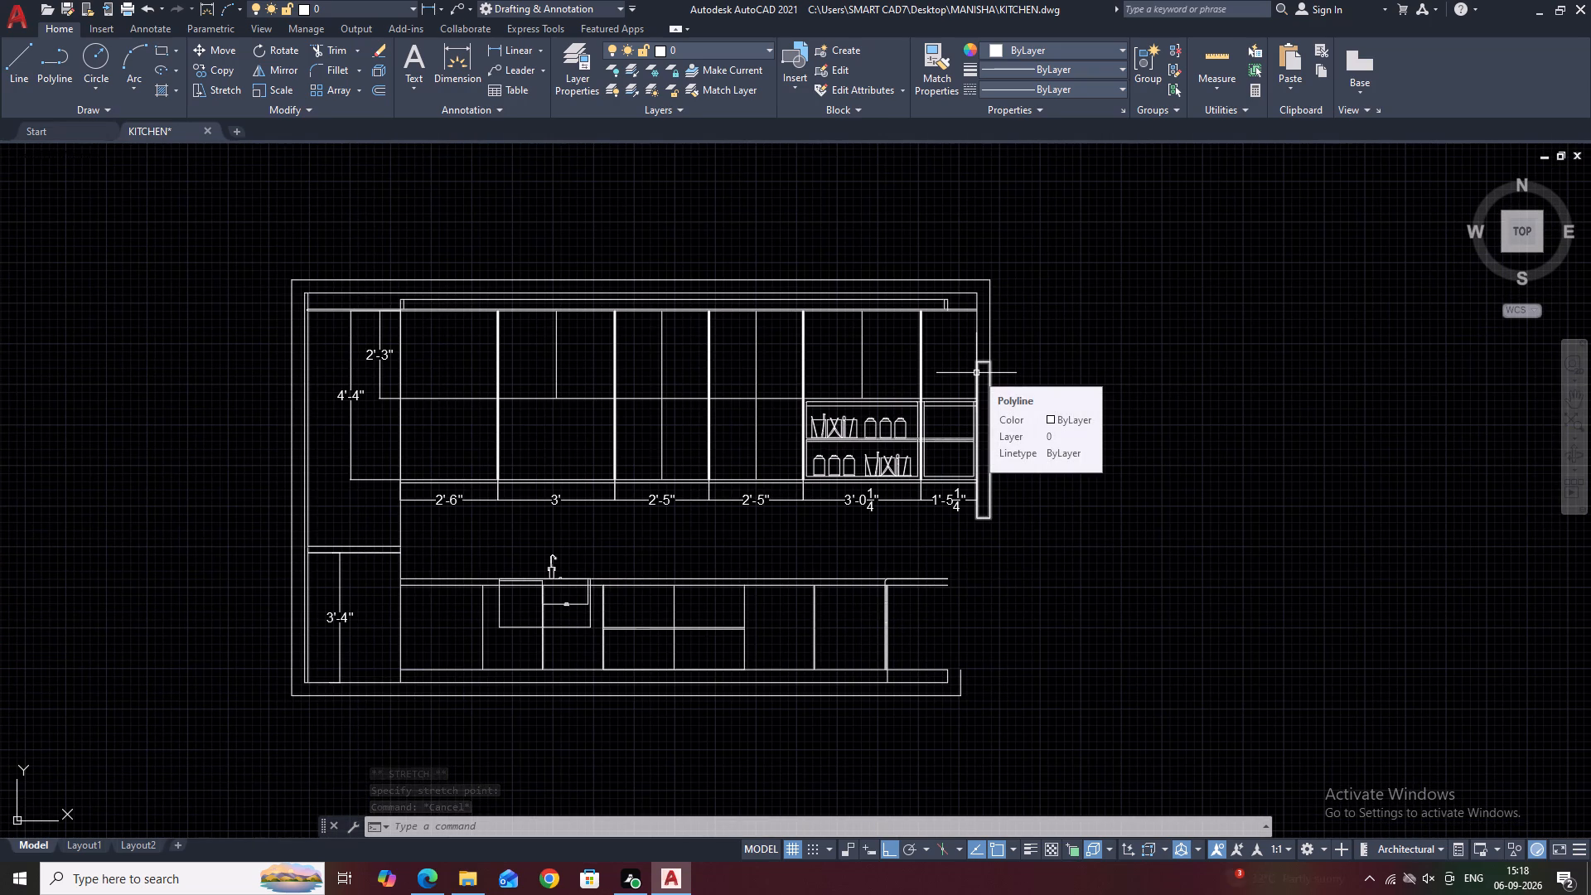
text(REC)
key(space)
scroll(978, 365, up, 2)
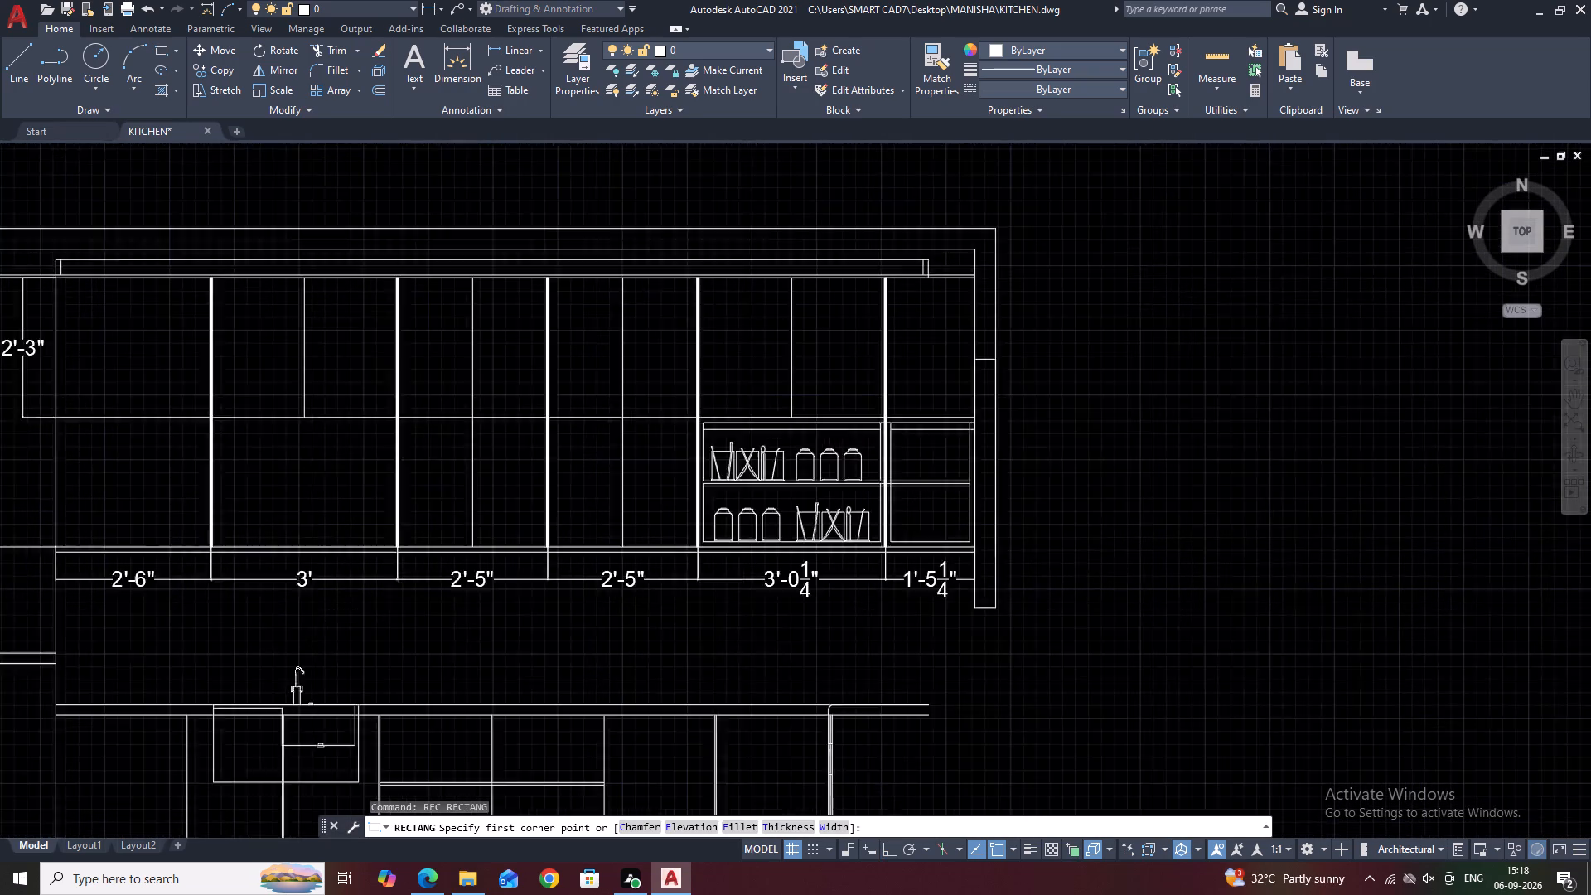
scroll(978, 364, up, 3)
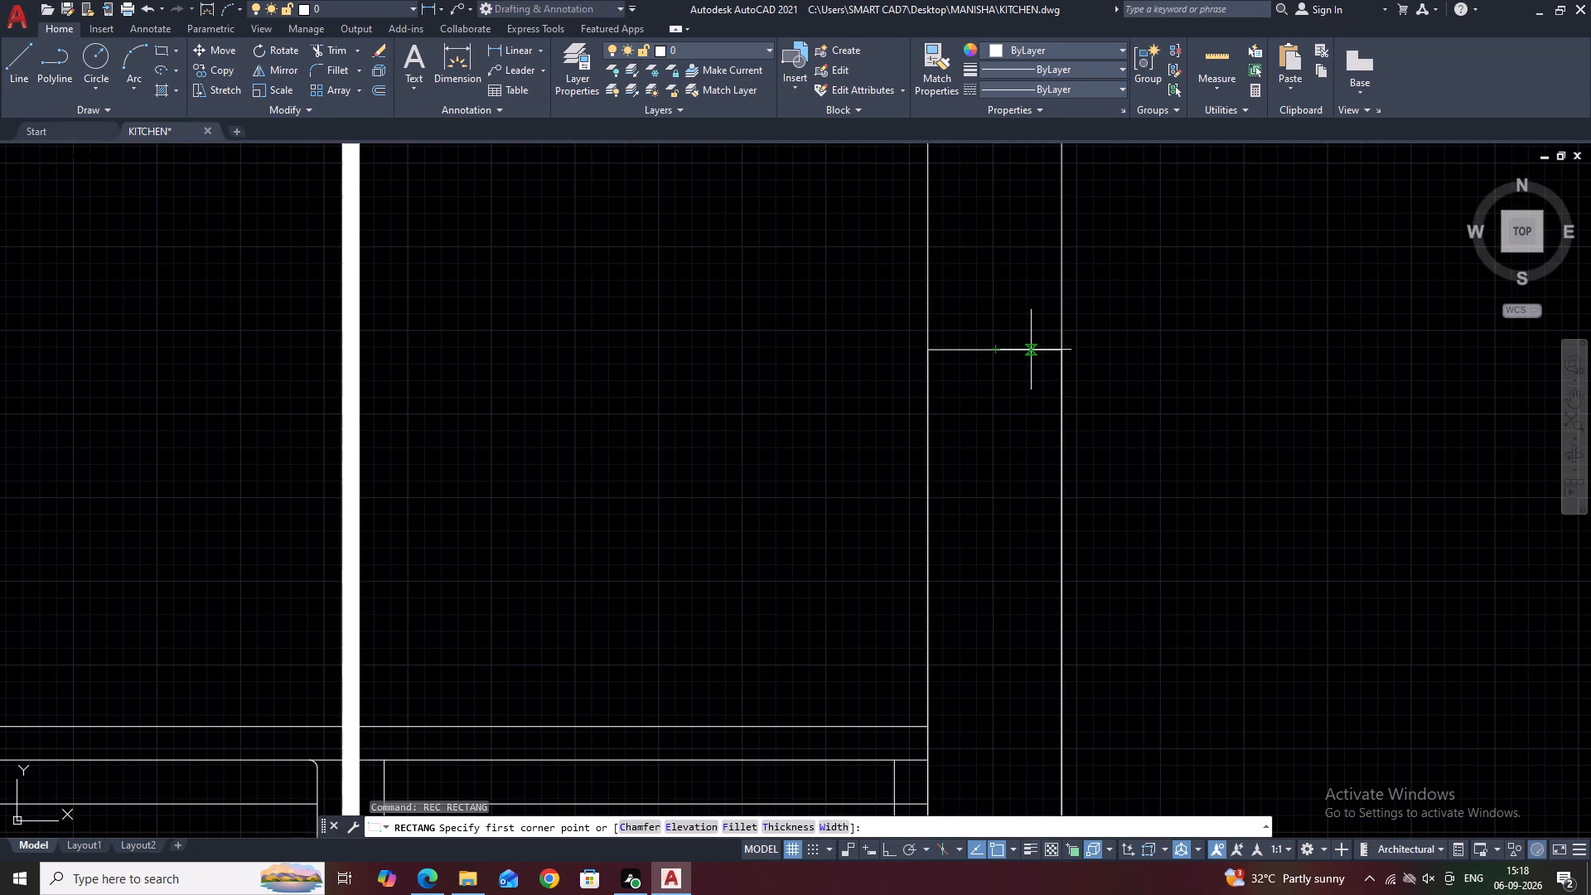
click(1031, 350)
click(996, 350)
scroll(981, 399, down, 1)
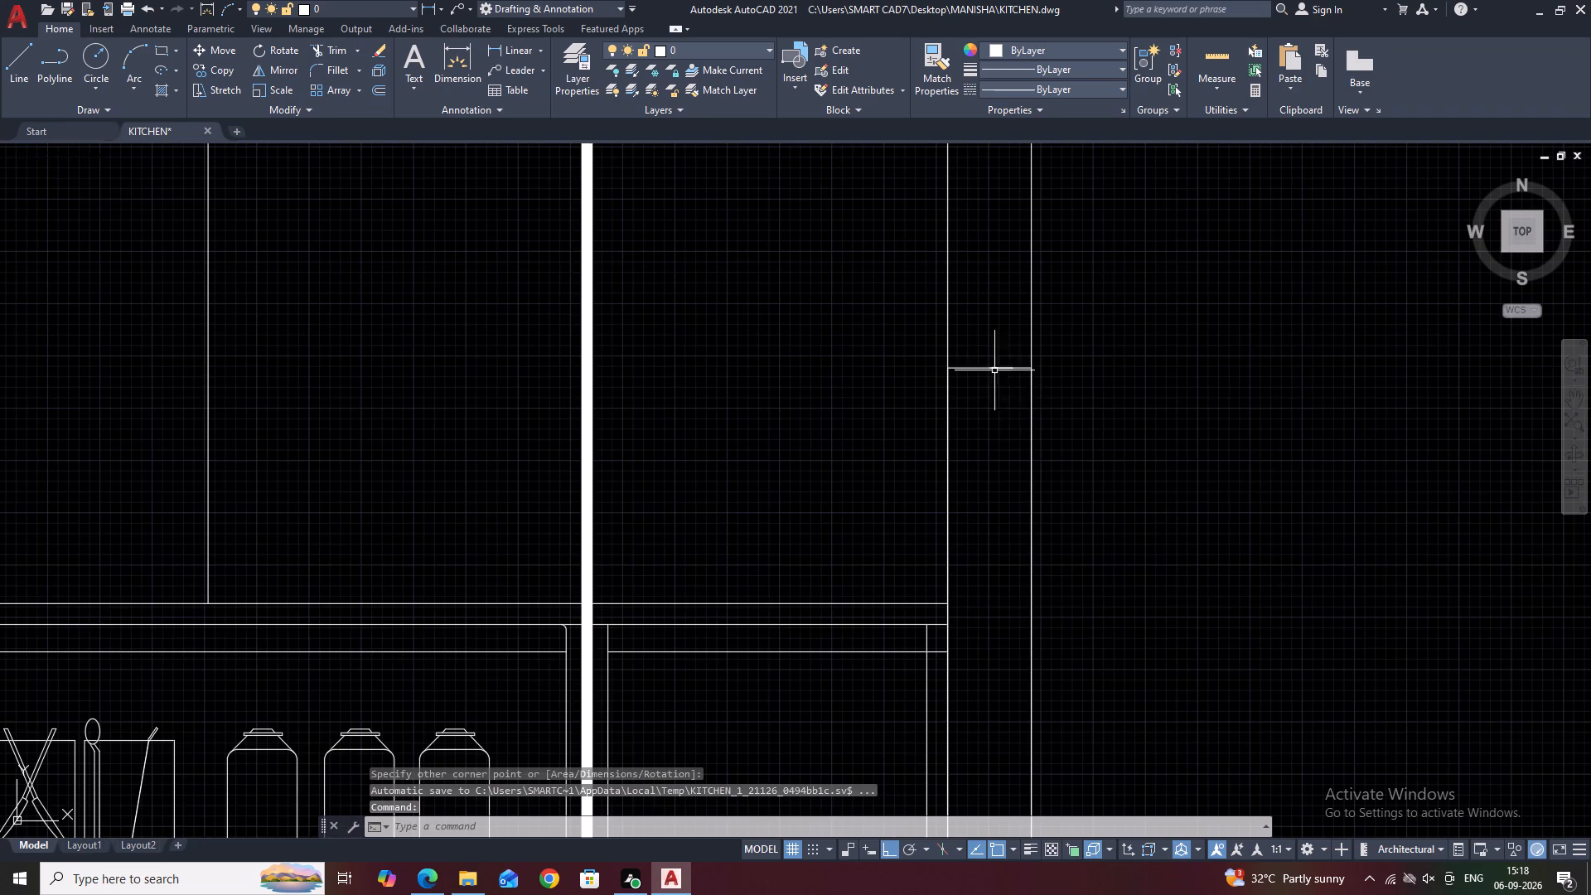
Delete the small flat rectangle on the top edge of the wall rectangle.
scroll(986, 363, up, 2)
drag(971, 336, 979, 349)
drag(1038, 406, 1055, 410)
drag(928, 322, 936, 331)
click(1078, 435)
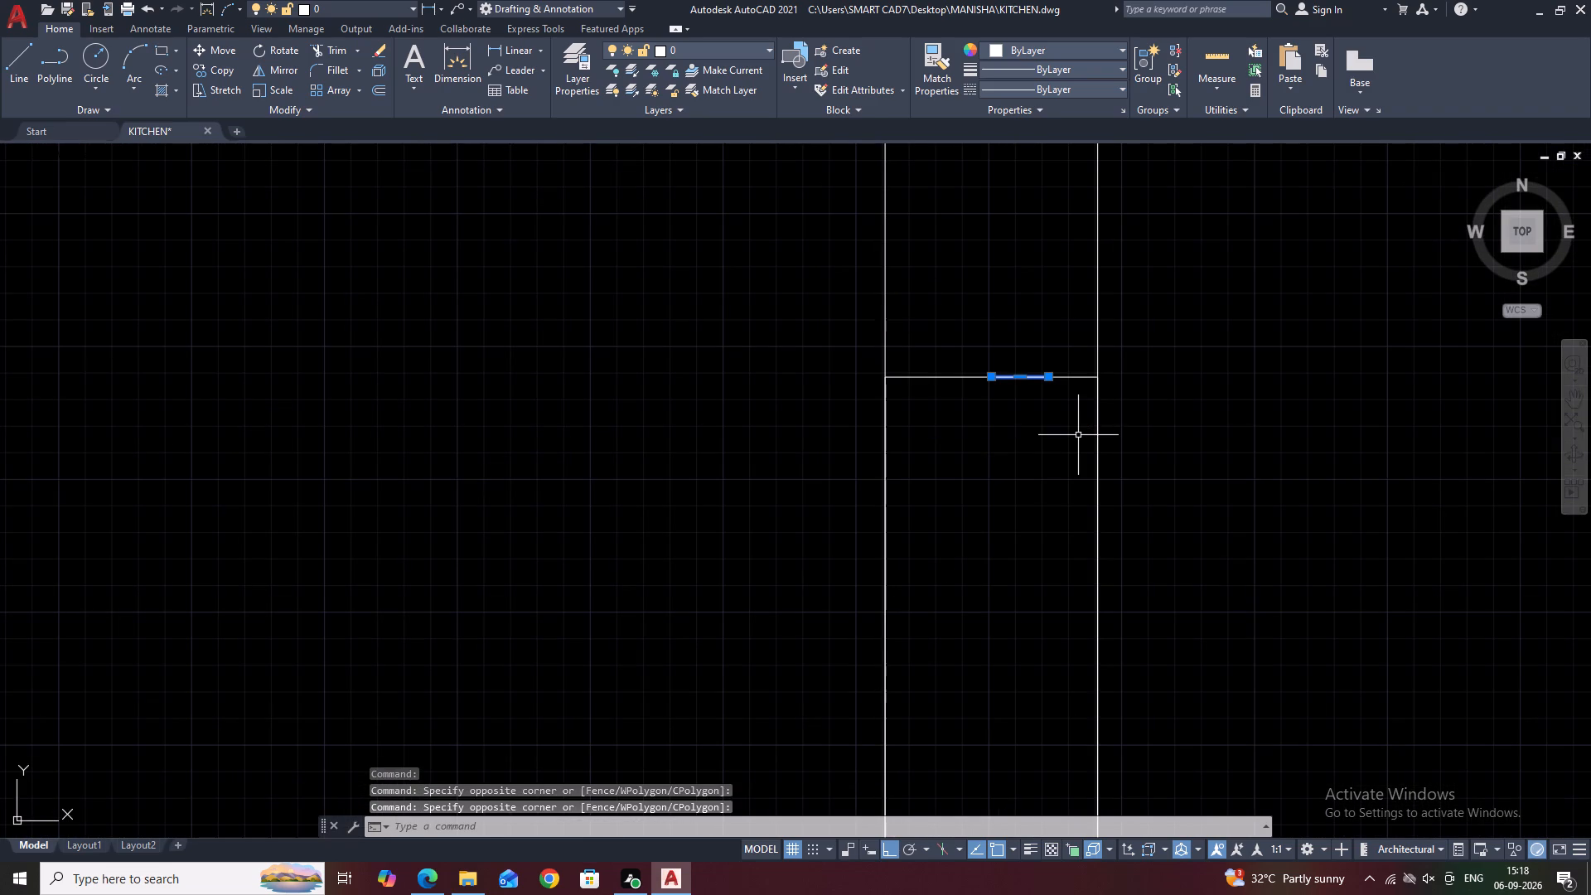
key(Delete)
Draw a narrow full-height rectangle inside the tall wall rectangle, from its top edge to its bottom edge.
text(REC)
key(space)
click(1053, 380)
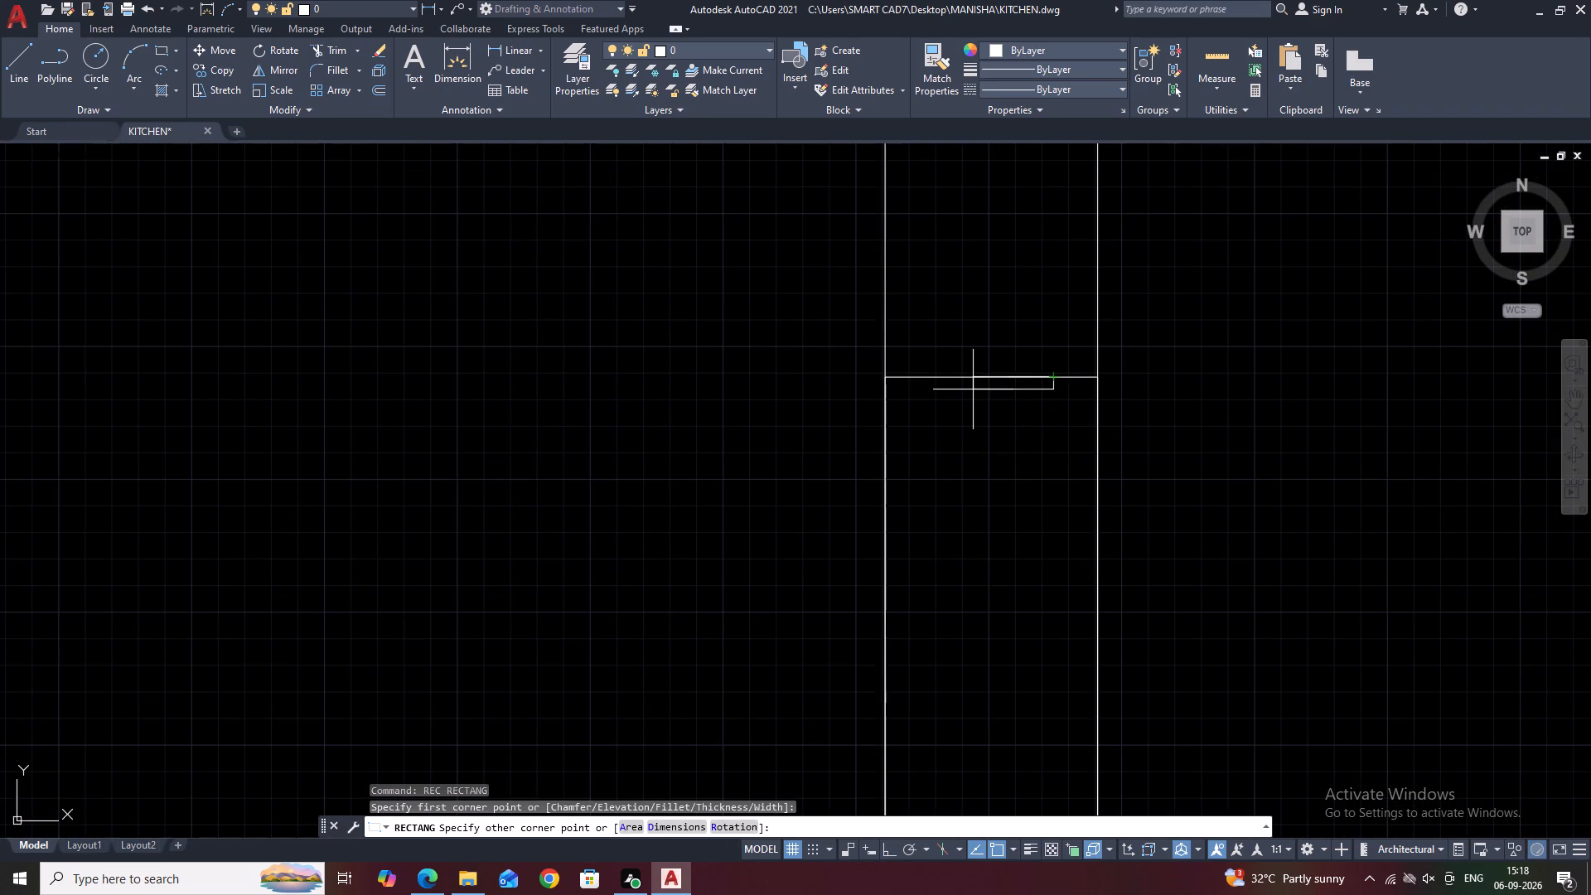
scroll(973, 389, down, 5)
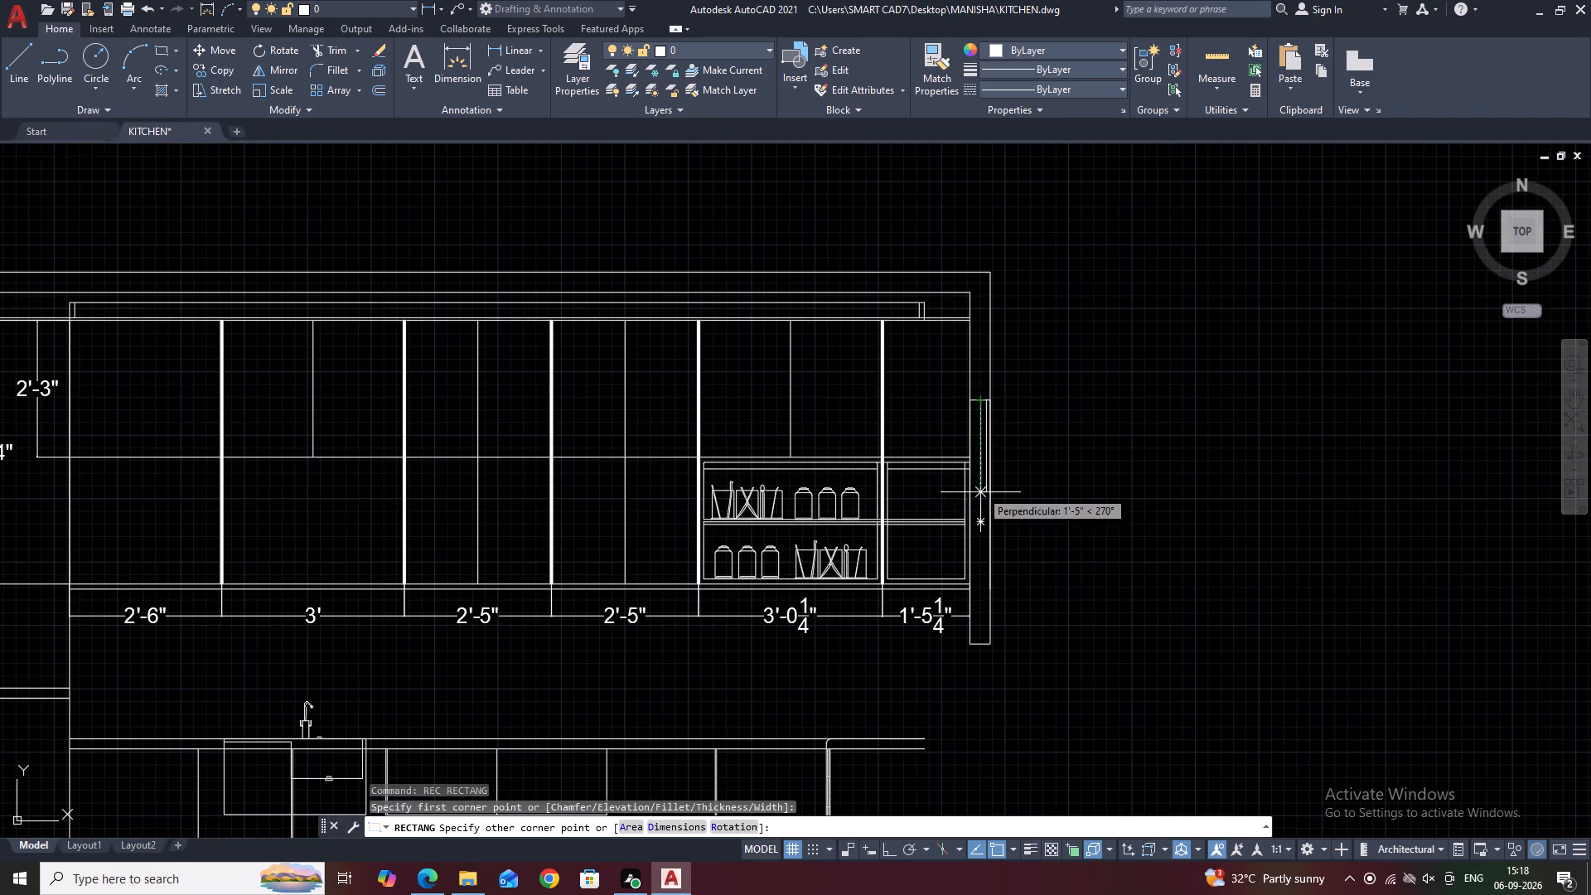
scroll(979, 643, up, 3)
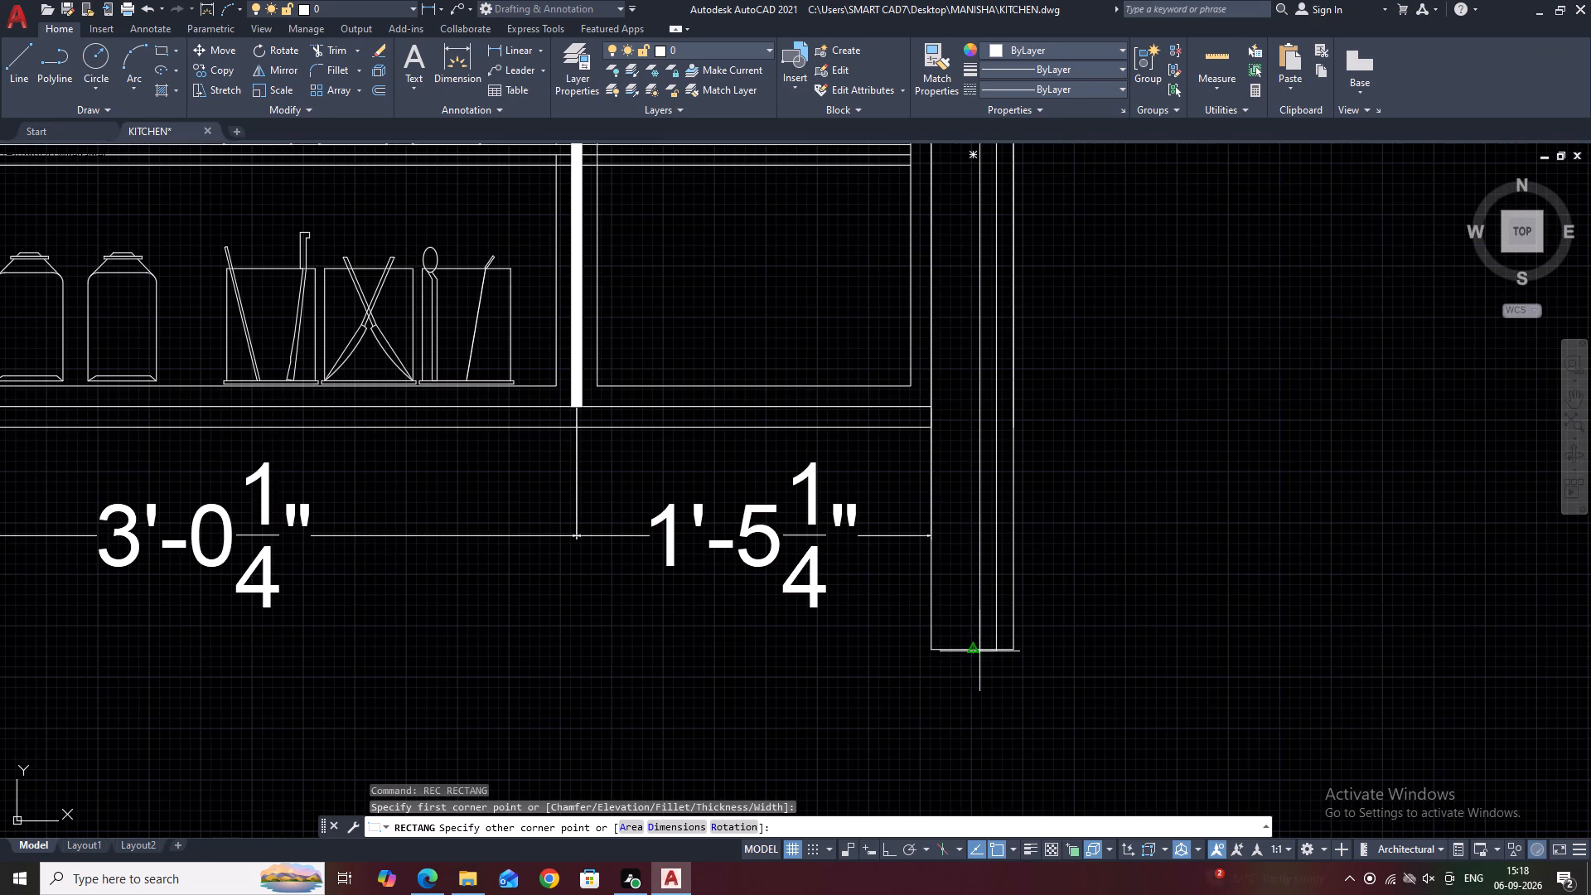
click(976, 651)
Draw a vertical centre line through the narrow inner rectangle from its top edge to its bottom edge.
middle_drag(1020, 379, 1023, 528)
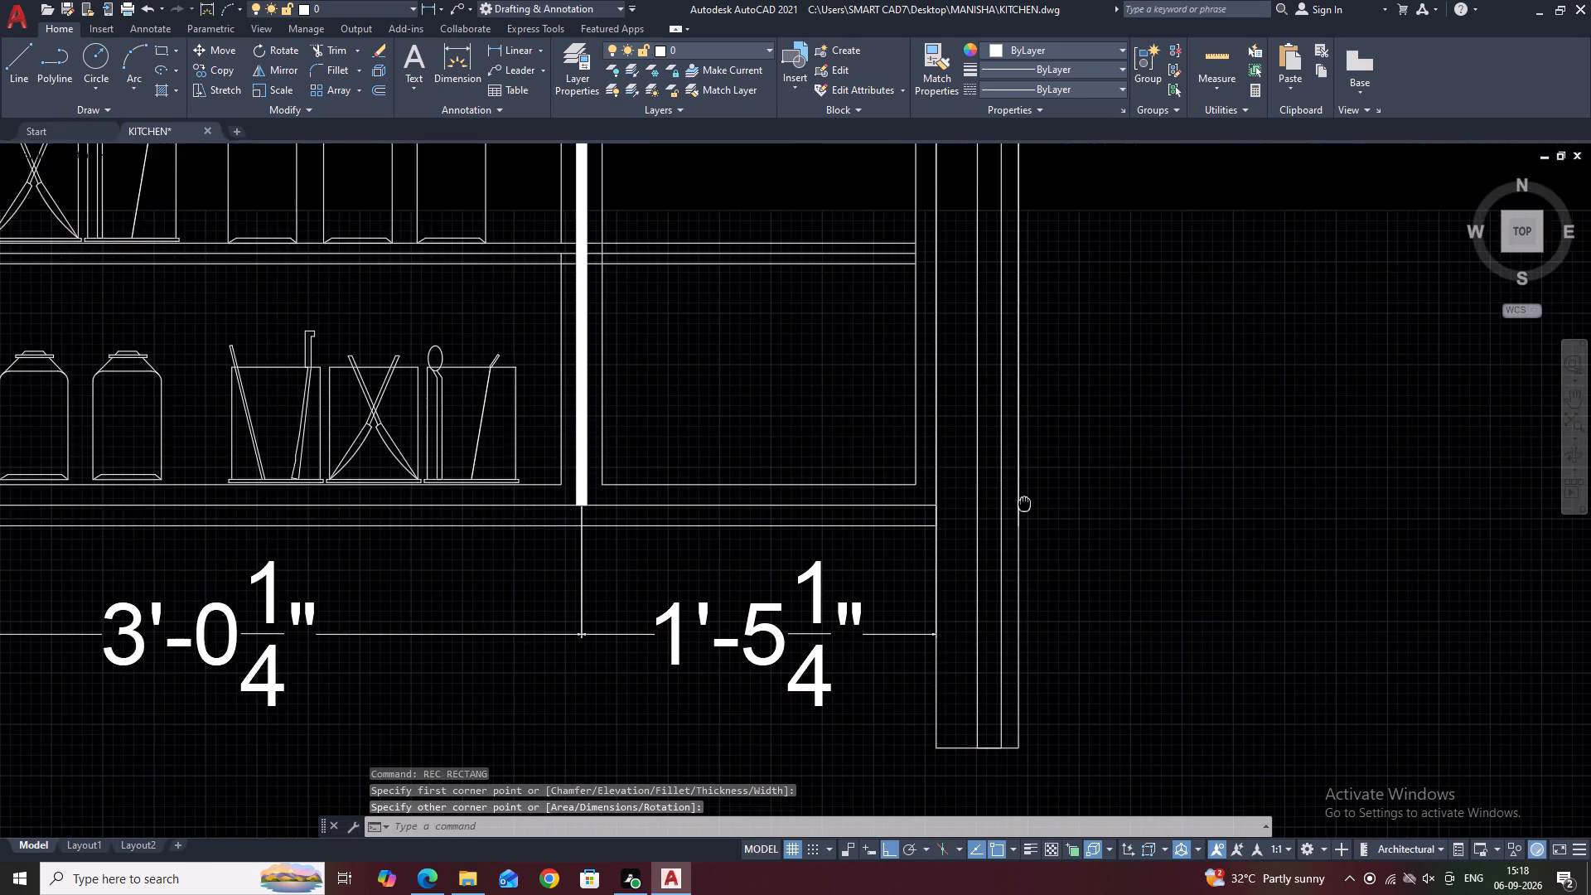
middle_drag(1023, 528, 1035, 568)
scroll(1082, 564, down, 2)
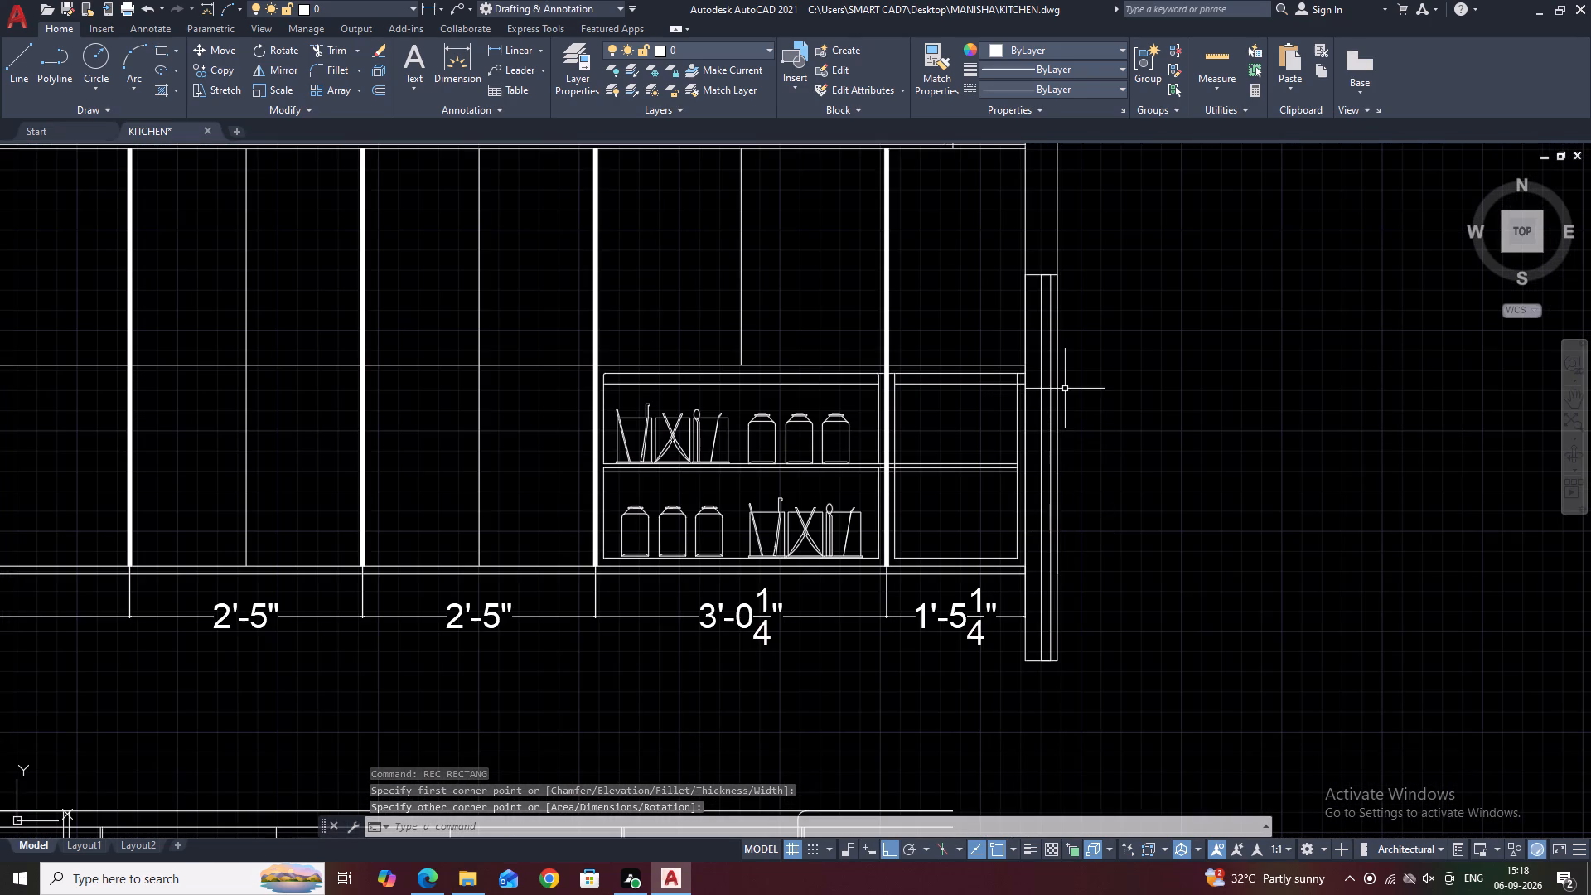
key(l)
key(space)
scroll(1035, 283, up, 3)
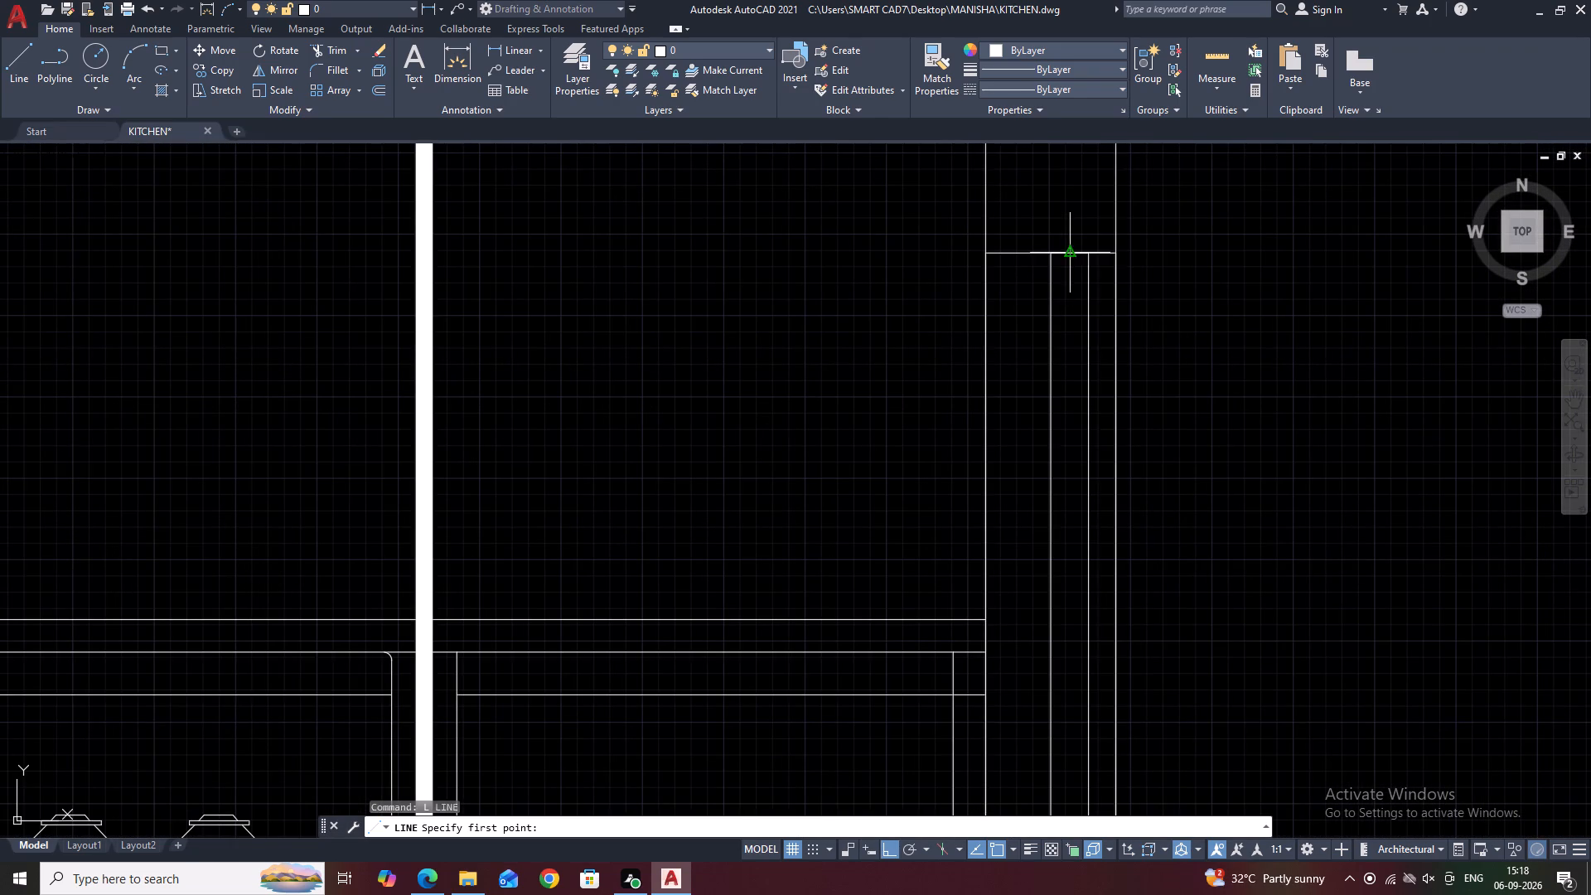
click(1066, 255)
scroll(1065, 254, down, 3)
scroll(1066, 634, up, 2)
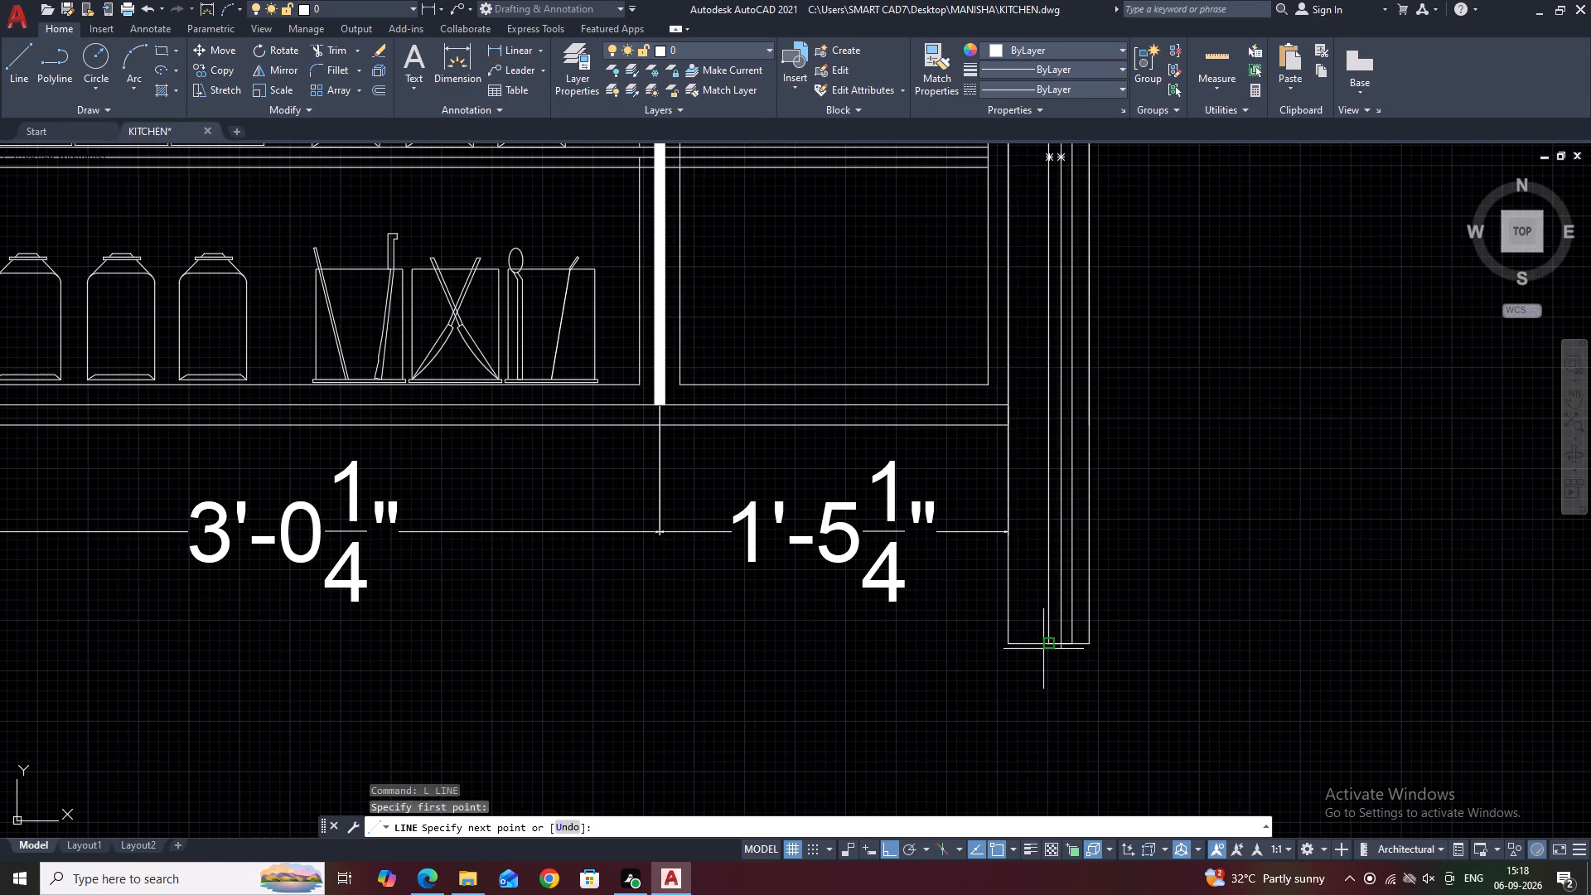
click(1062, 645)
key(Escape)
Draw a short horizontal line across the narrow inner rectangle of the right wall, just below its top edge.
middle_drag(1054, 365, 1088, 567)
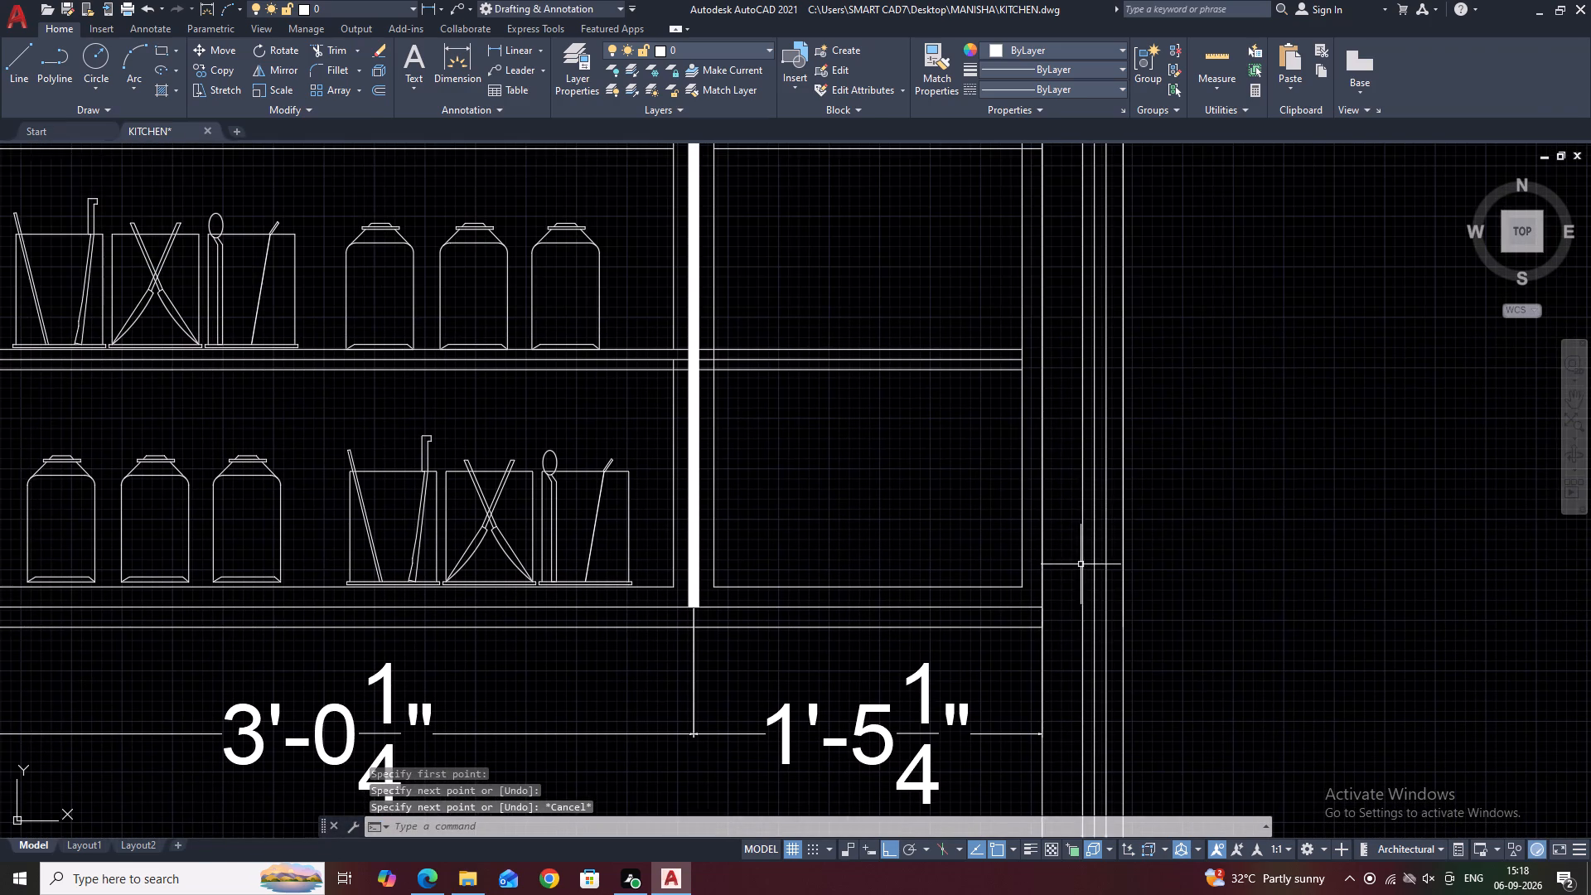
key(l)
key(space)
middle_drag(1056, 429, 1071, 562)
middle_drag(1102, 340, 1045, 662)
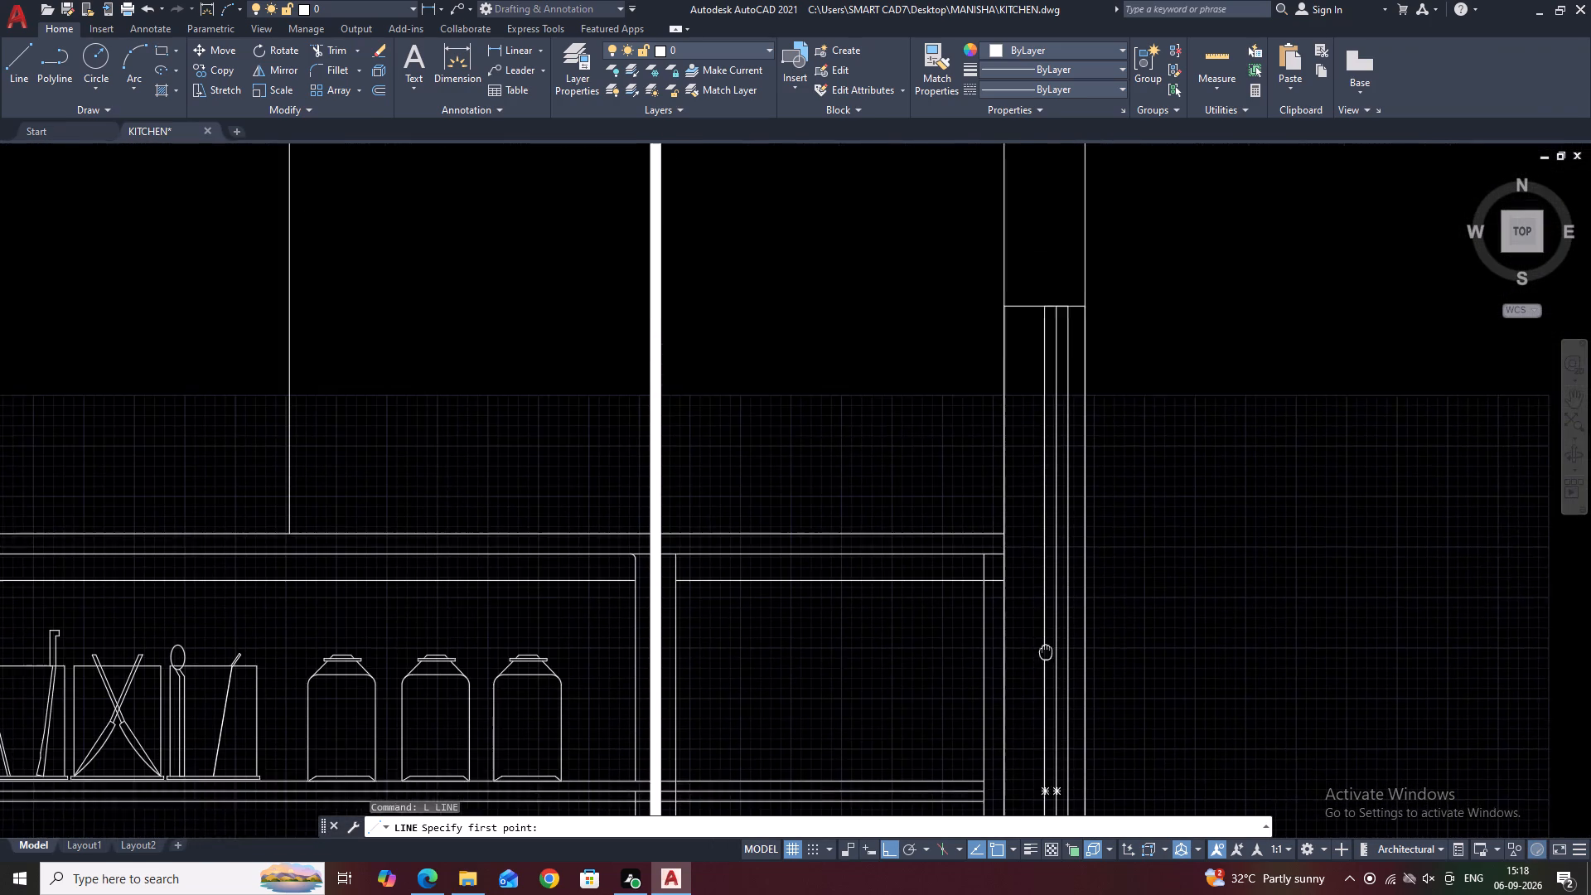
middle_drag(1067, 328, 1075, 403)
scroll(1068, 403, up, 2)
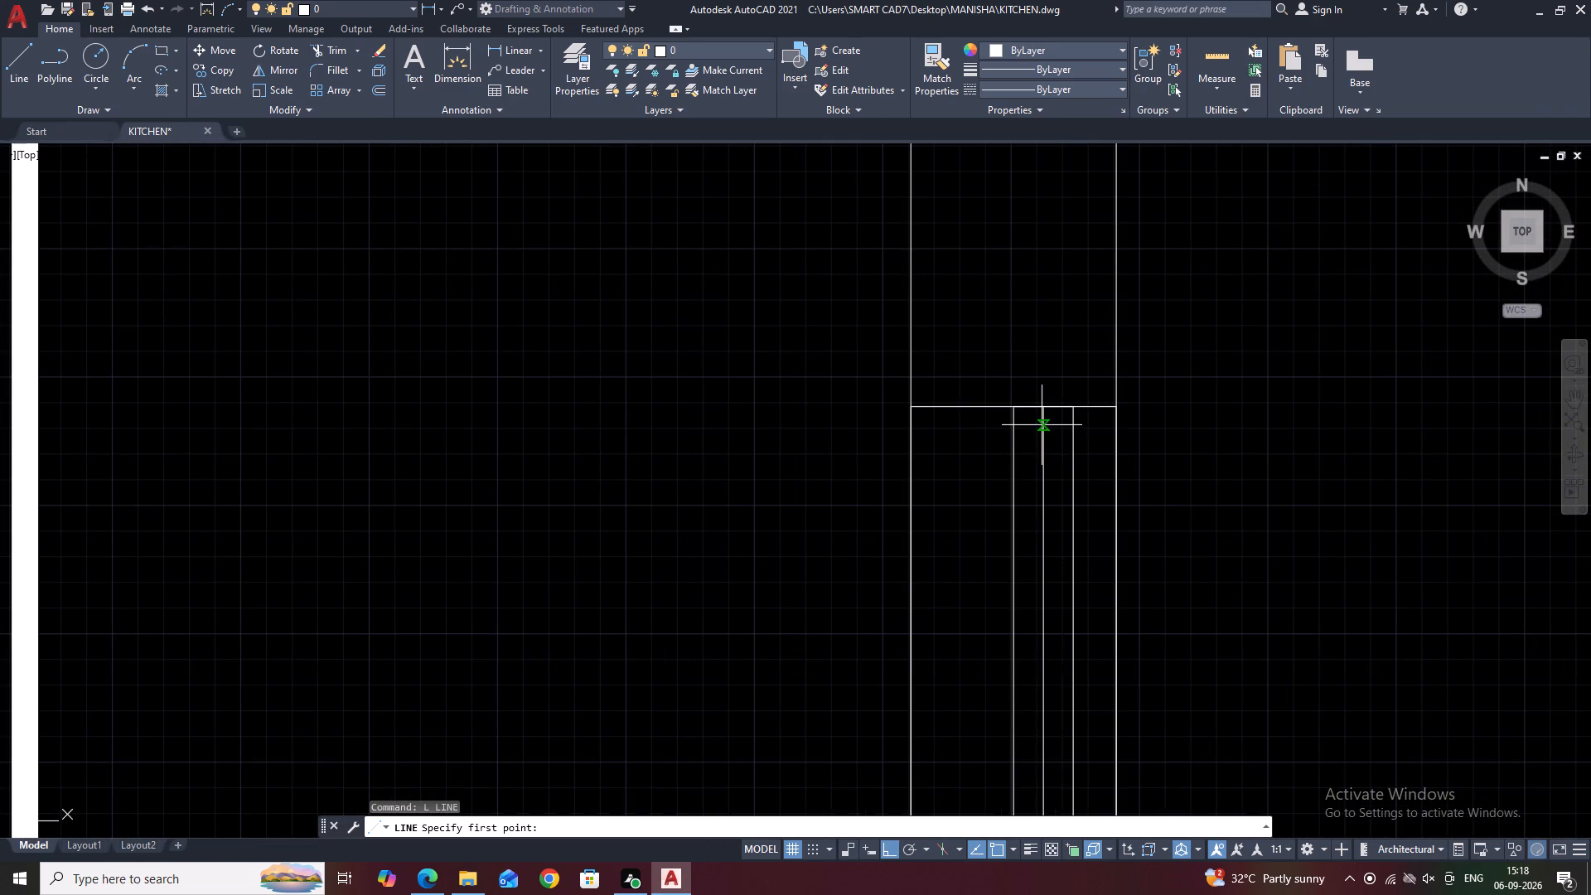
click(1073, 433)
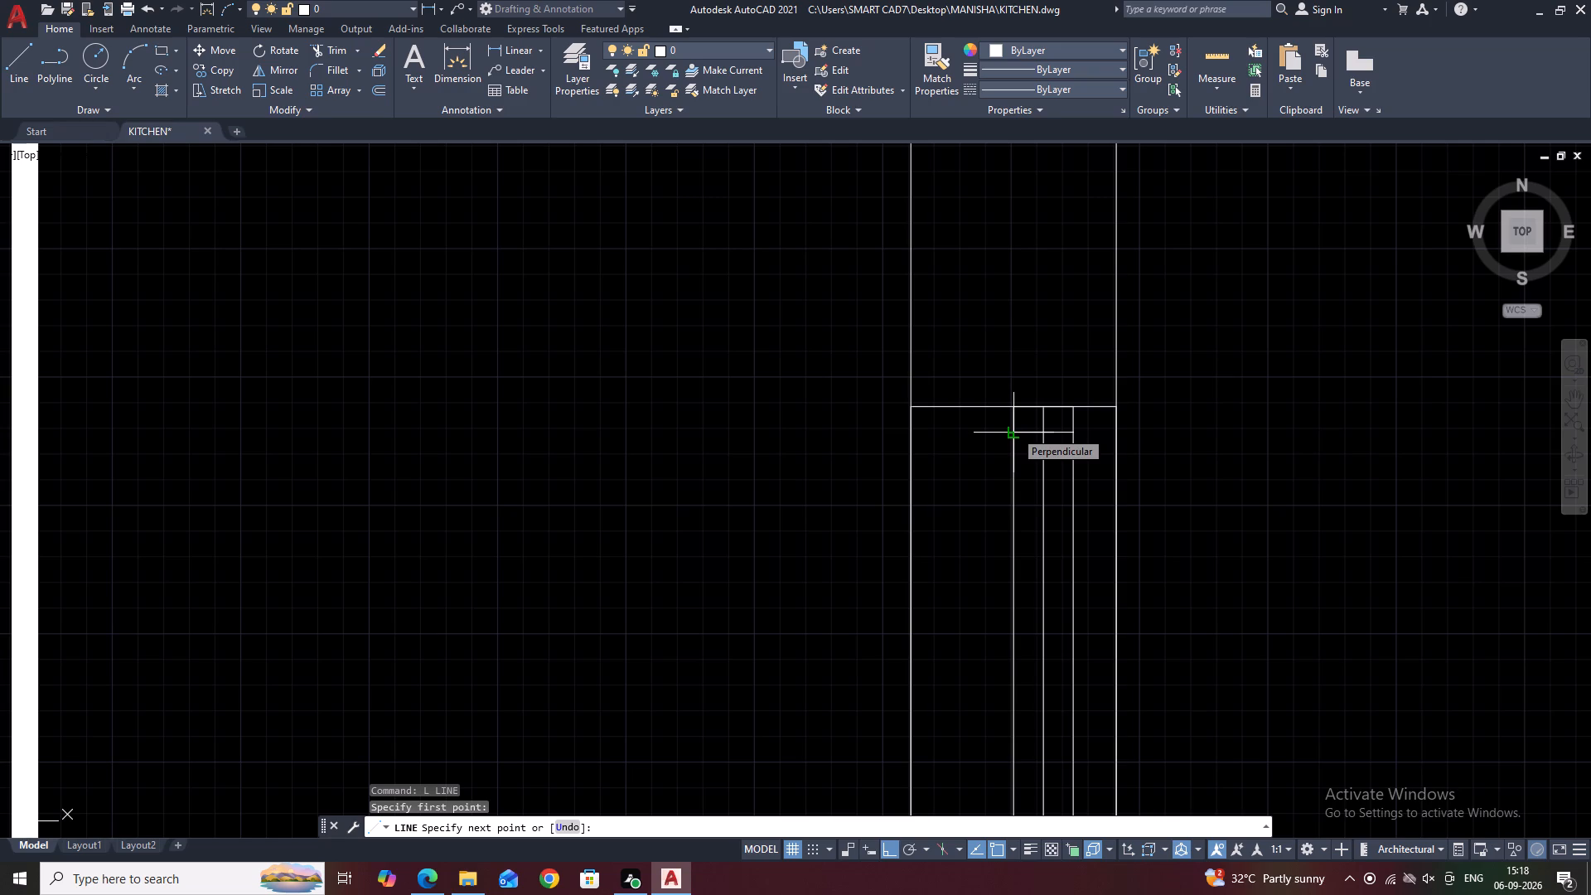
click(1014, 428)
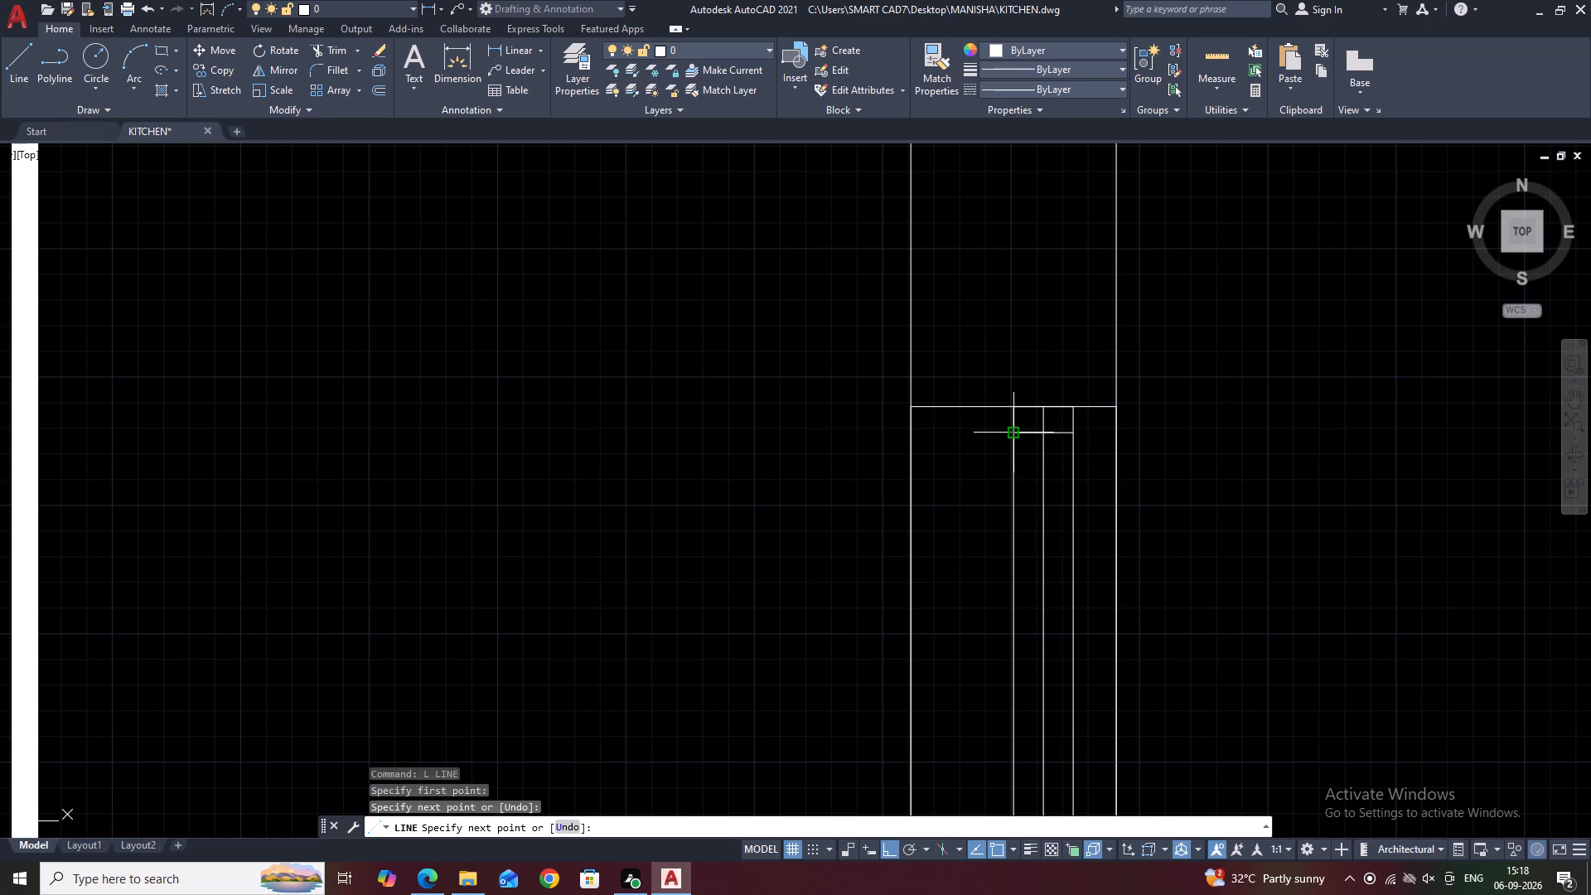
key(space)
Draw a second short horizontal line across the narrow inner rectangle, a little below the first one.
key(space)
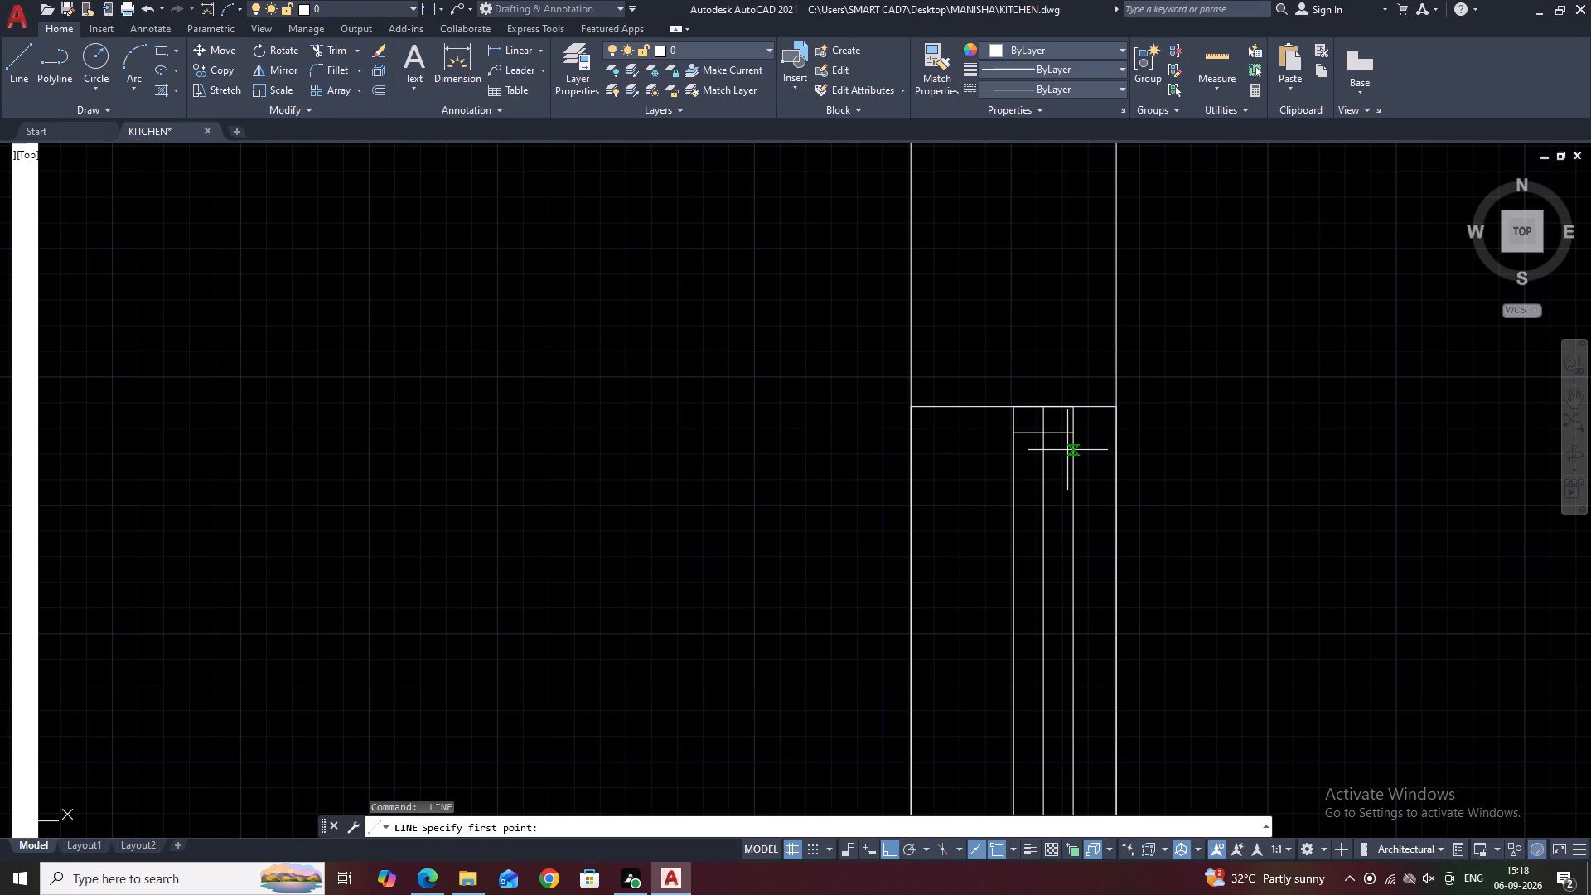
click(1071, 461)
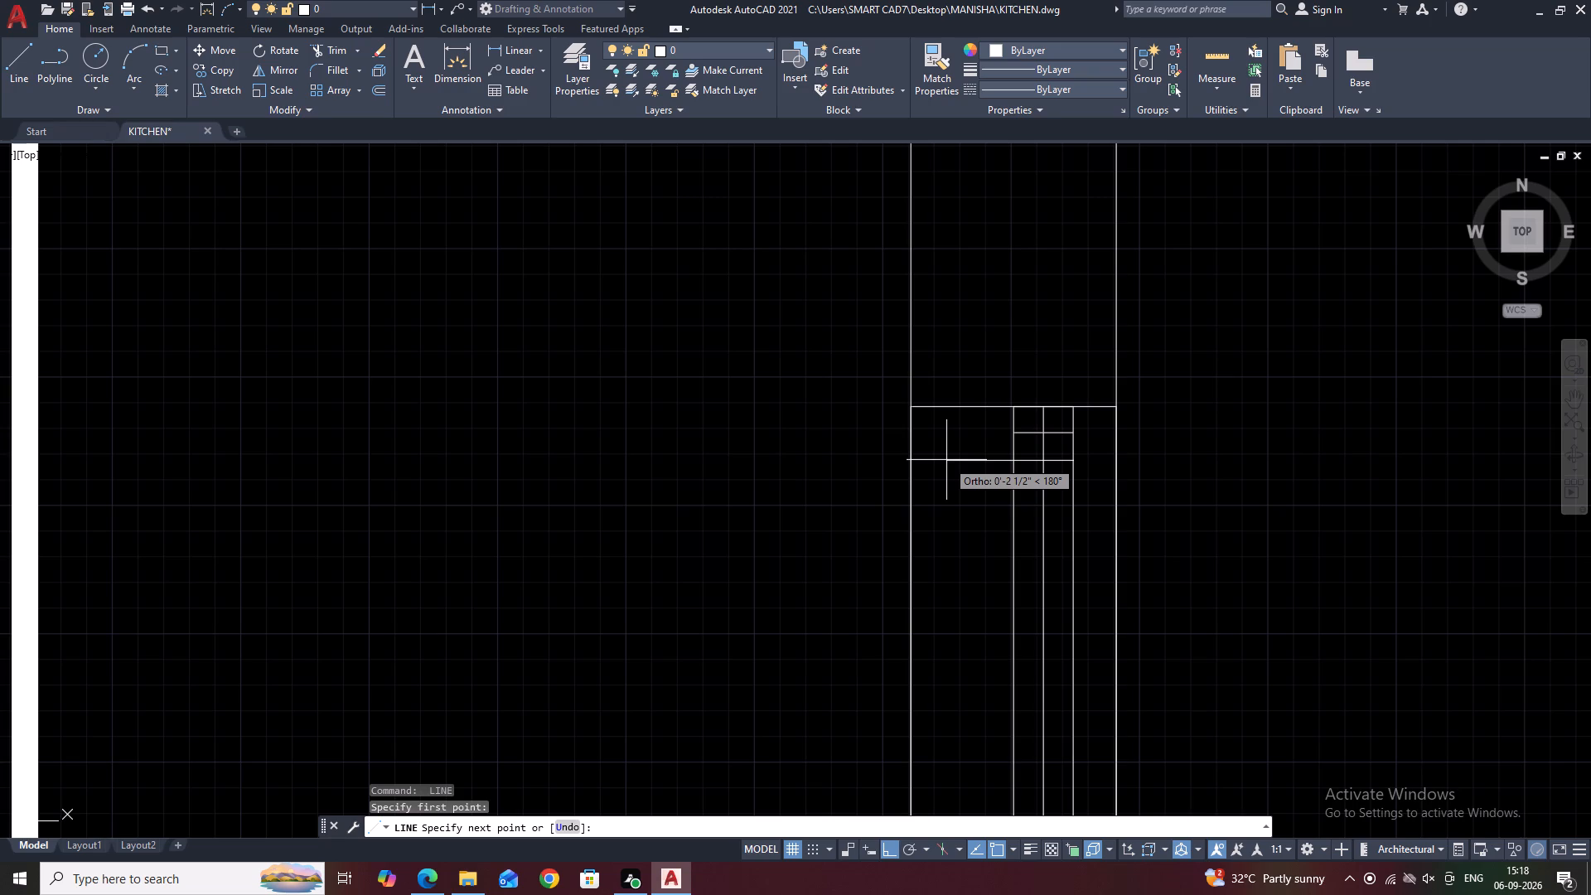
scroll(999, 462, up, 2)
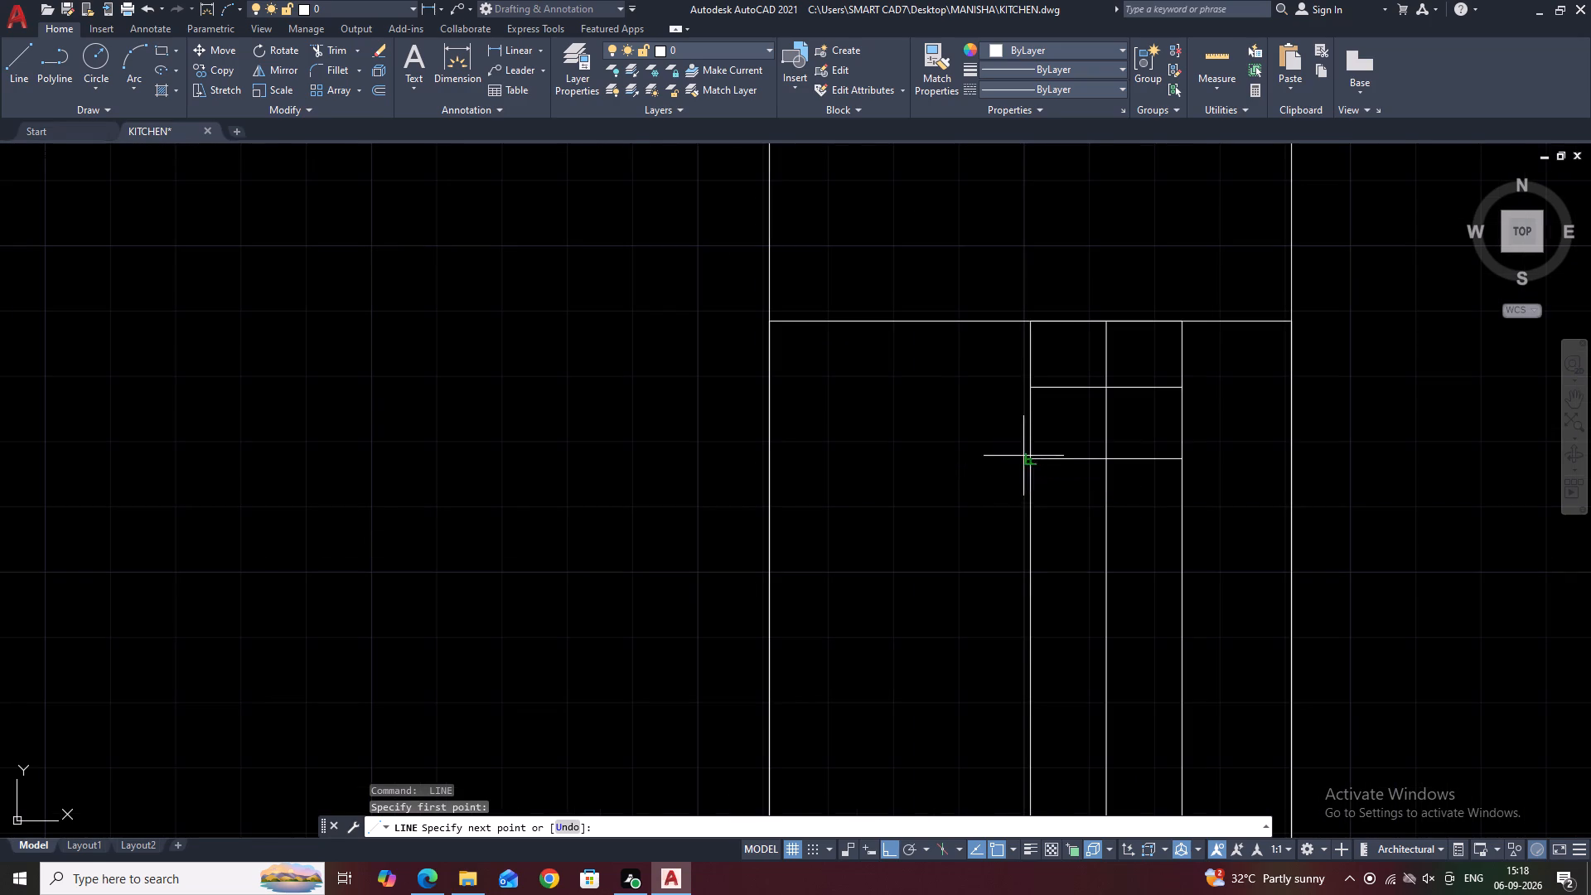
click(1026, 455)
key(F1)
middle_drag(978, 409, 945, 509)
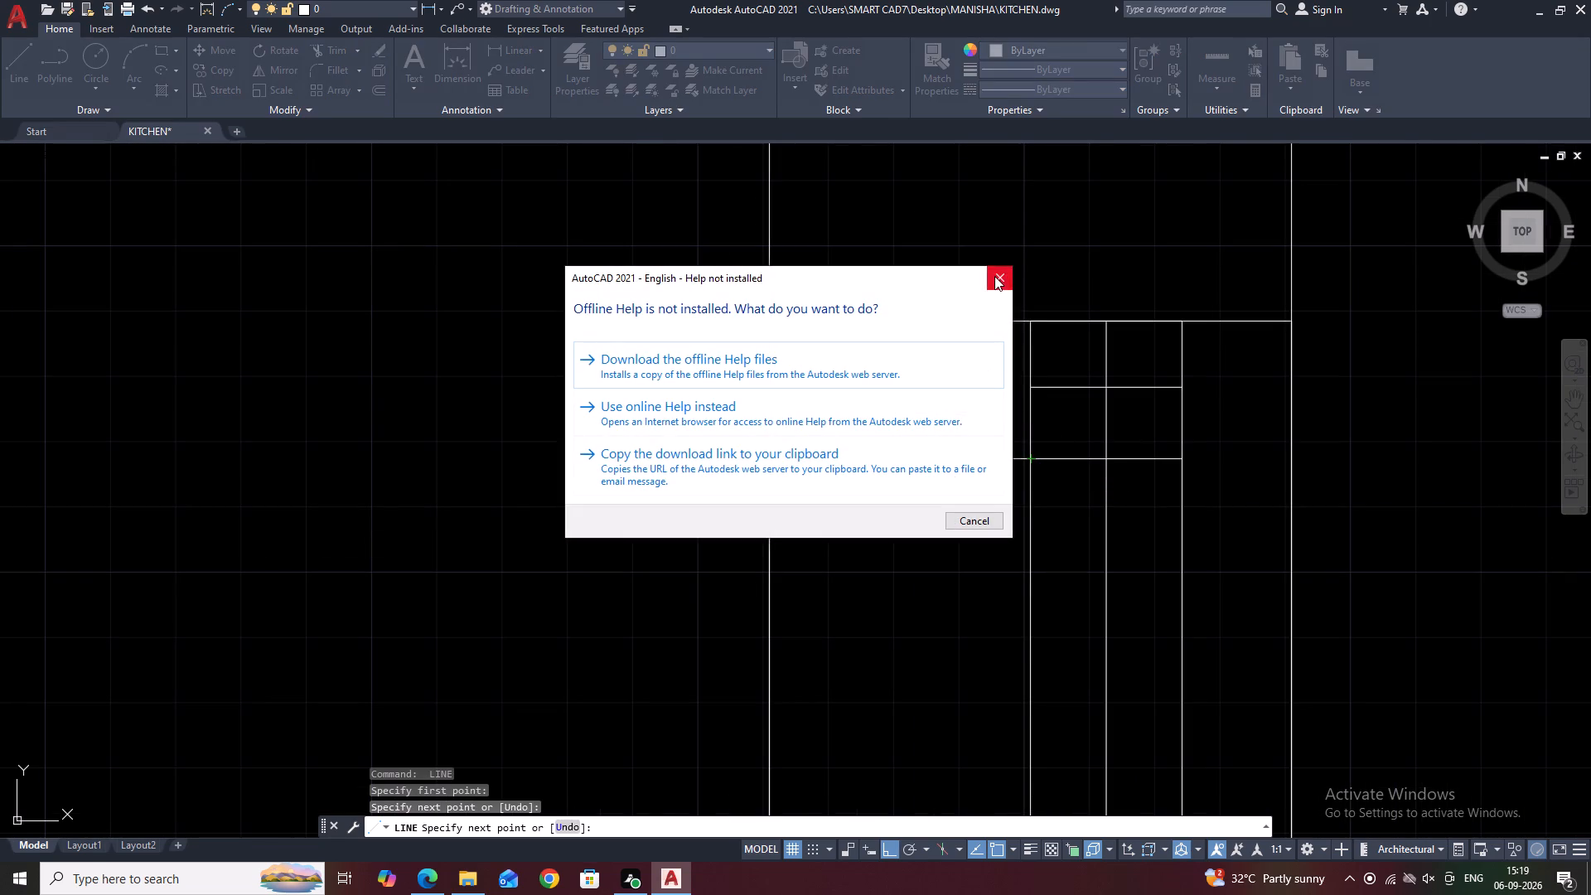
click(994, 276)
middle_drag(930, 394, 885, 425)
key(Escape)
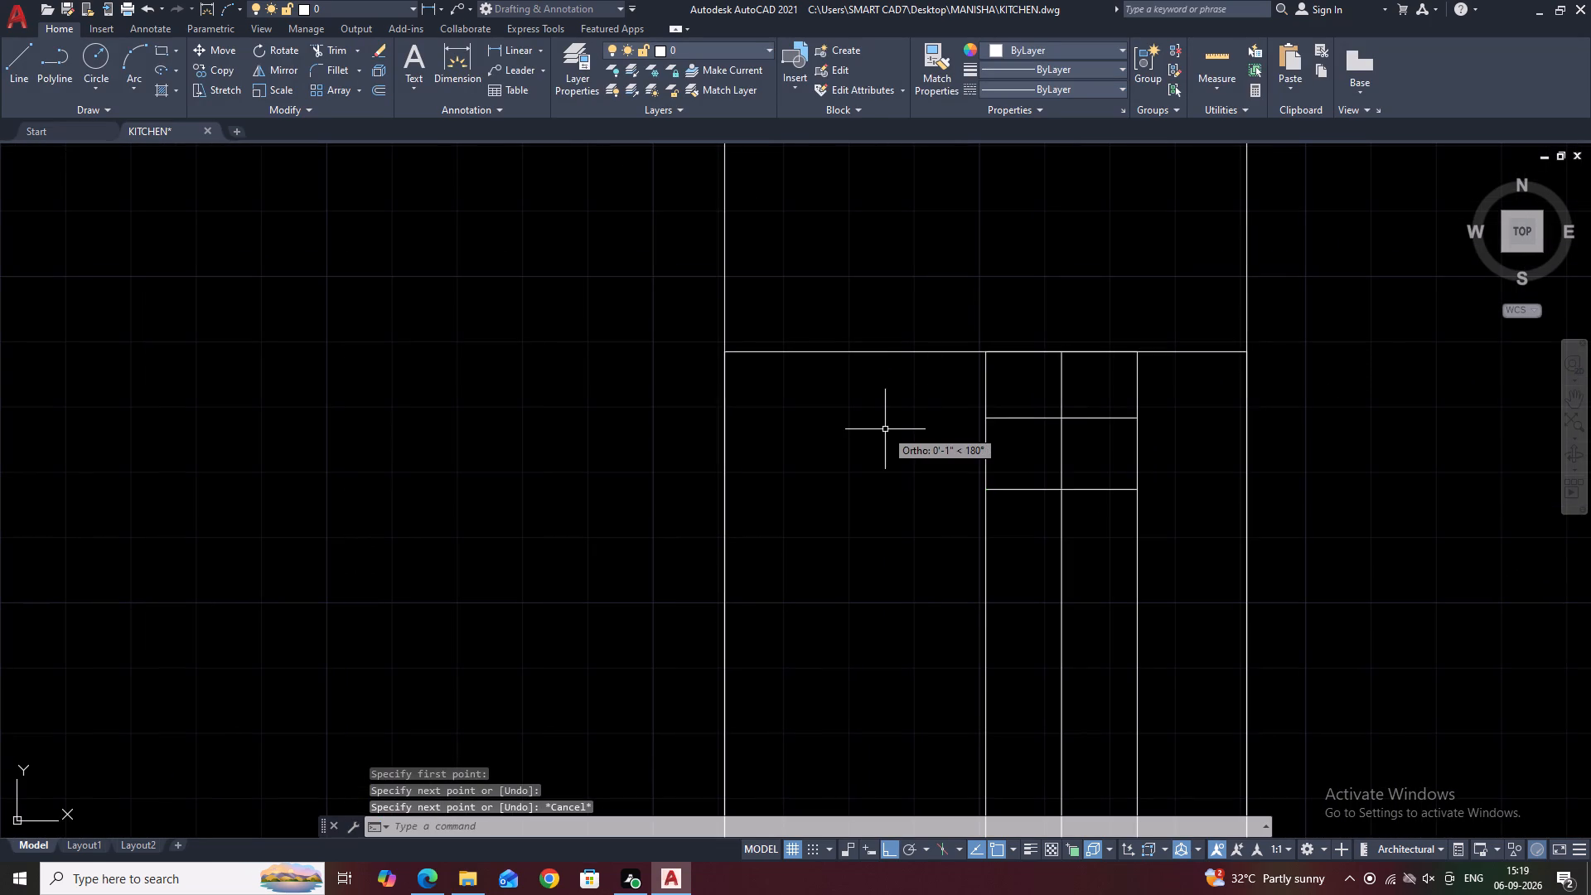
Trim the inner rectangle's left side between its top edge and the upper horizontal line.
text(TR)
key(space)
click(987, 375)
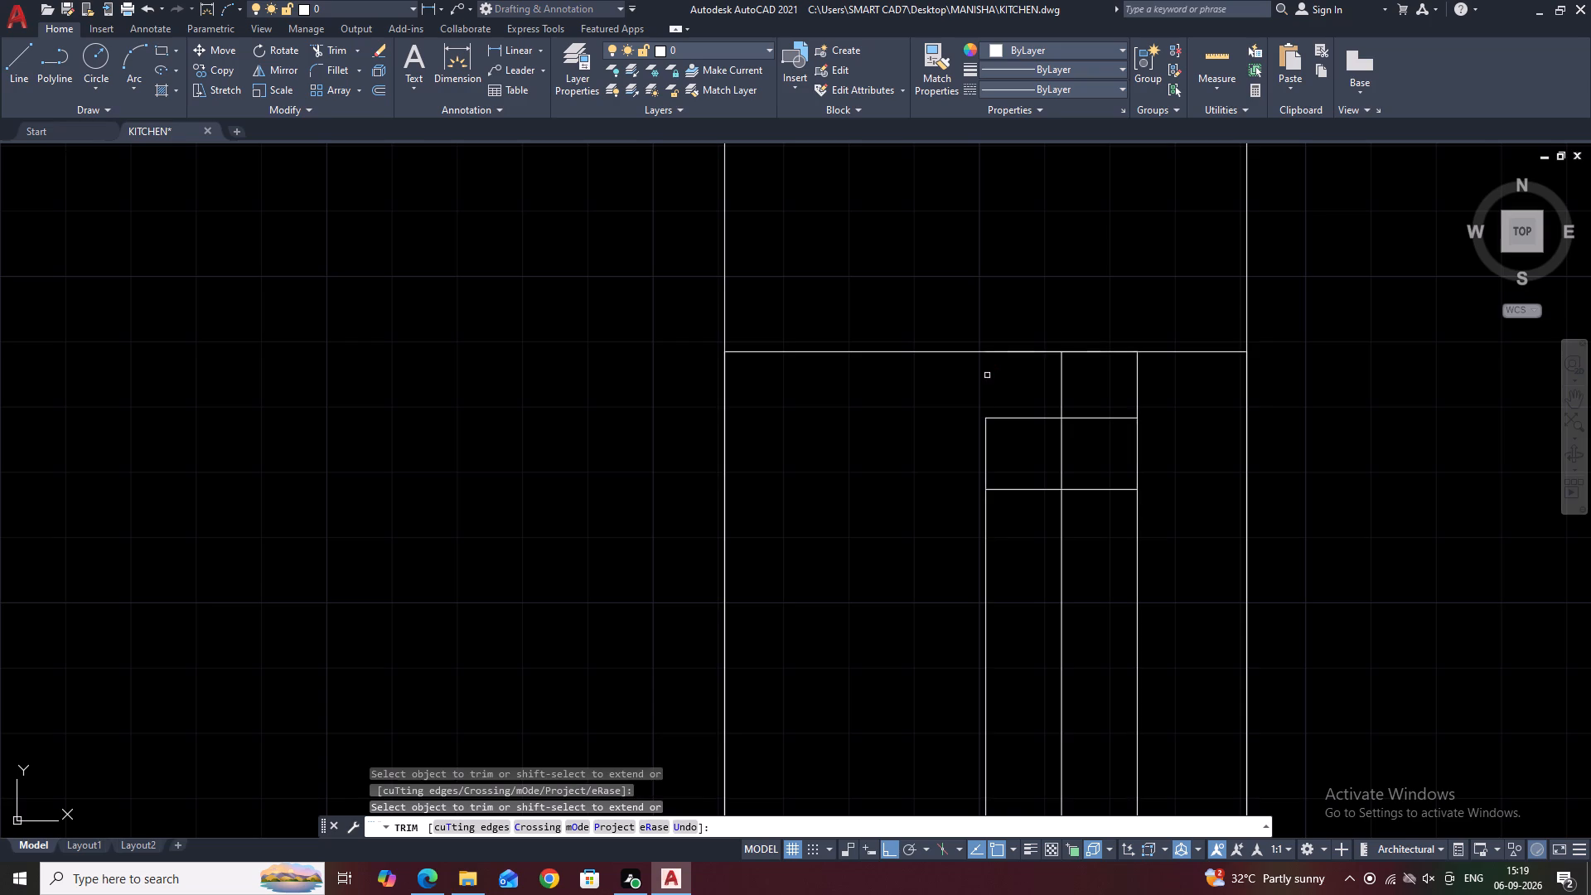
scroll(933, 417, down, 3)
key(Escape)
Draw a short vertical line from the upper horizontal line up to the top edge, closing the side that was trimmed.
middle_drag(939, 417, 895, 458)
text(L)
key(space)
scroll(916, 481, up, 2)
click(892, 433)
click(895, 390)
key(Escape)
scroll(846, 370, down, 4)
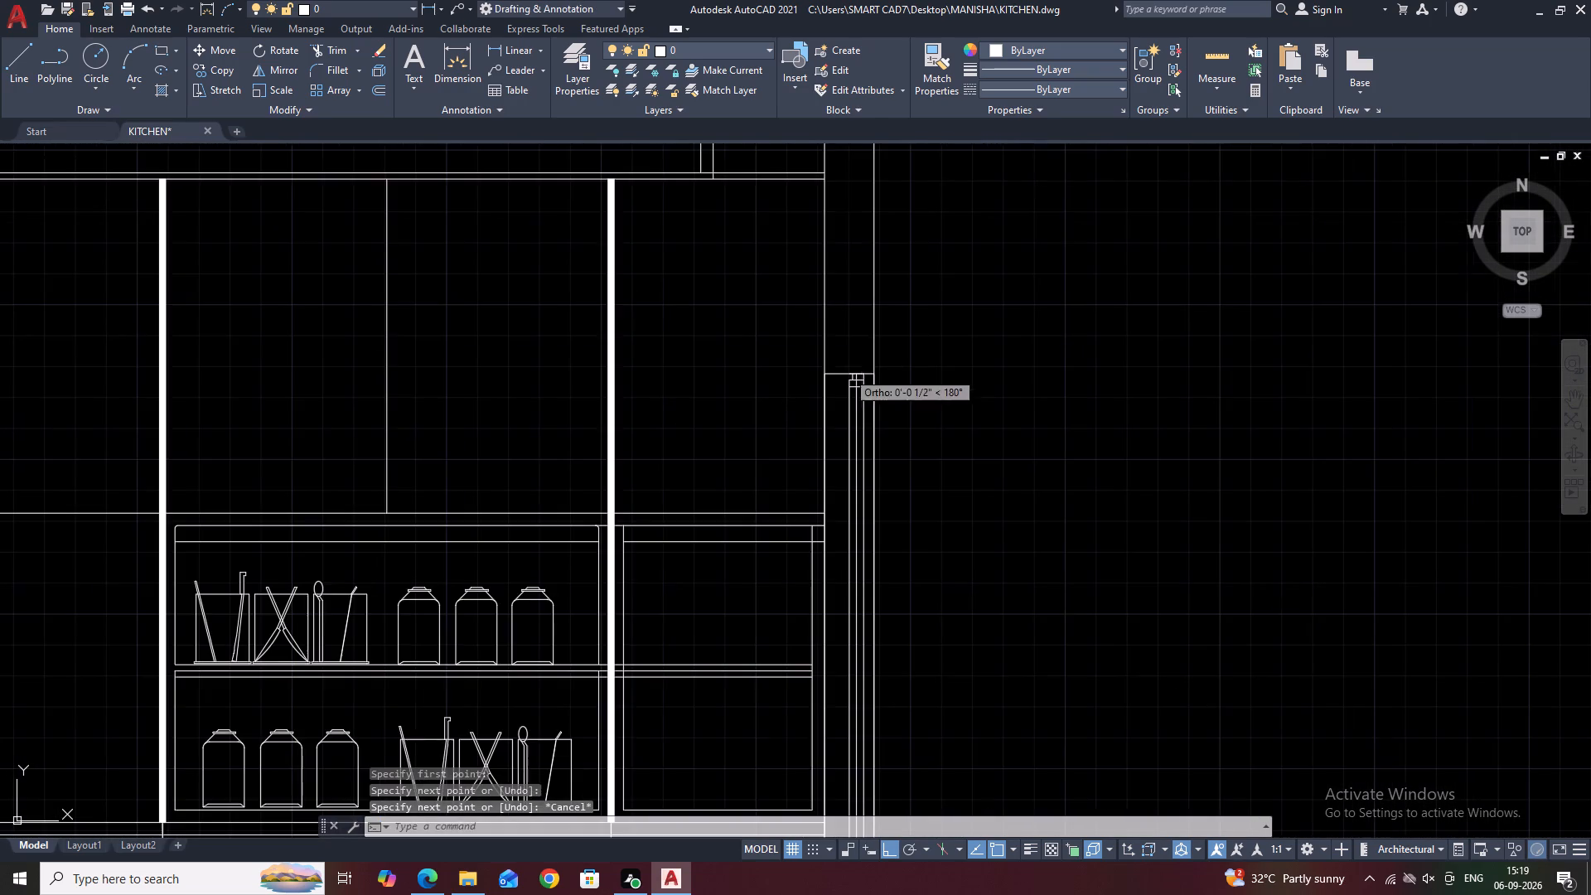
Draw a short horizontal line across the narrow inner rectangle around mid-height, near the level of the open cabinet's middle shelf.
middle_drag(950, 412, 970, 353)
middle_drag(1119, 450, 1056, 336)
scroll(1088, 399, down, 1)
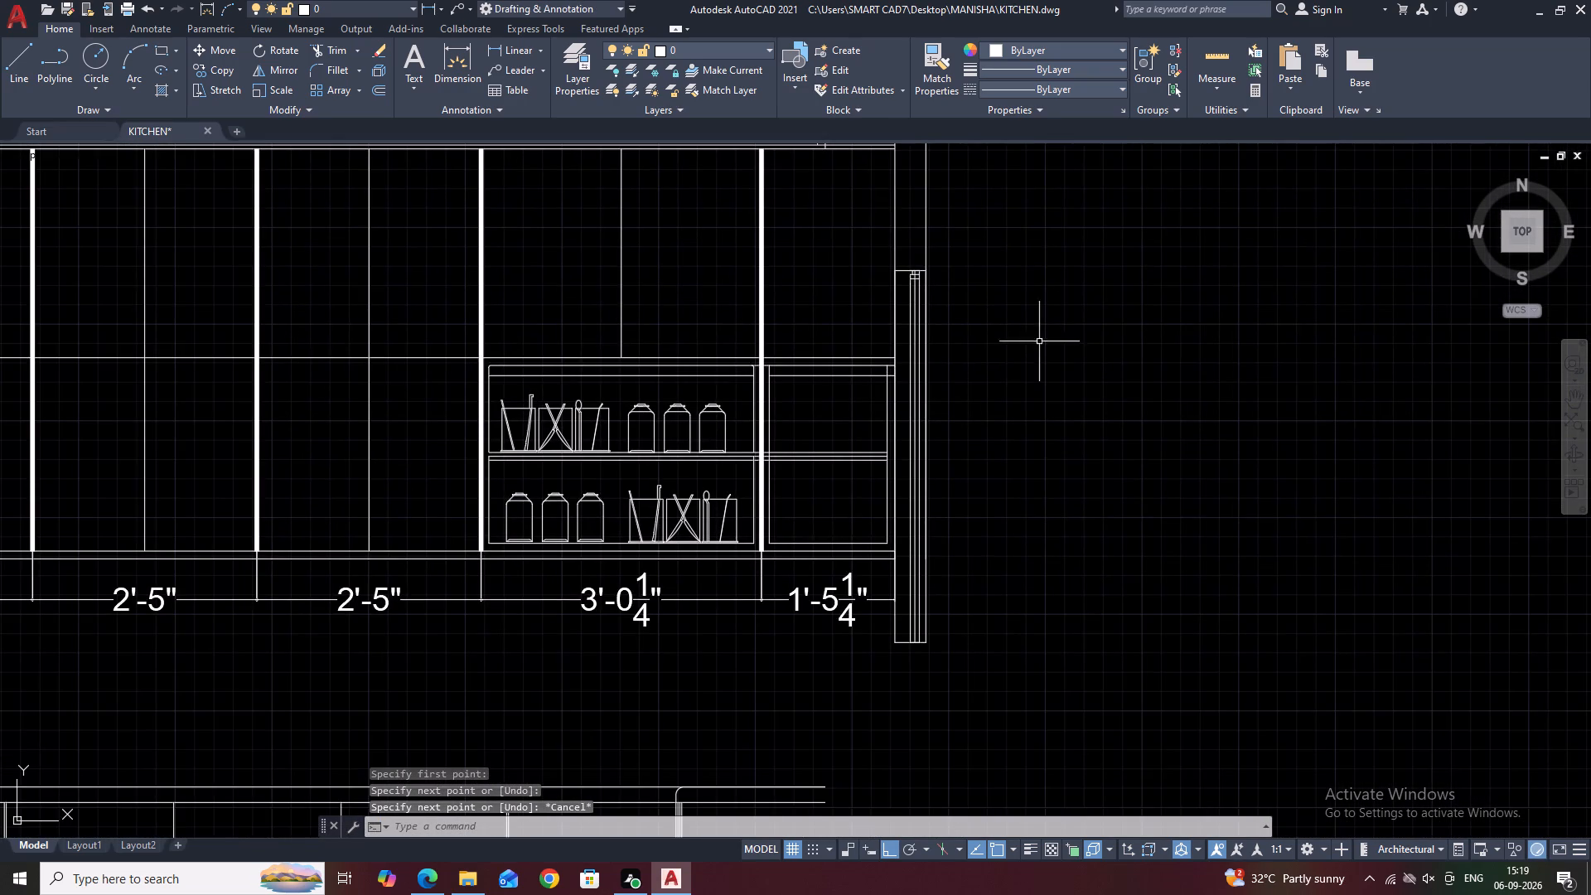
middle_drag(973, 399, 970, 305)
scroll(909, 322, up, 2)
middle_drag(924, 317, 900, 383)
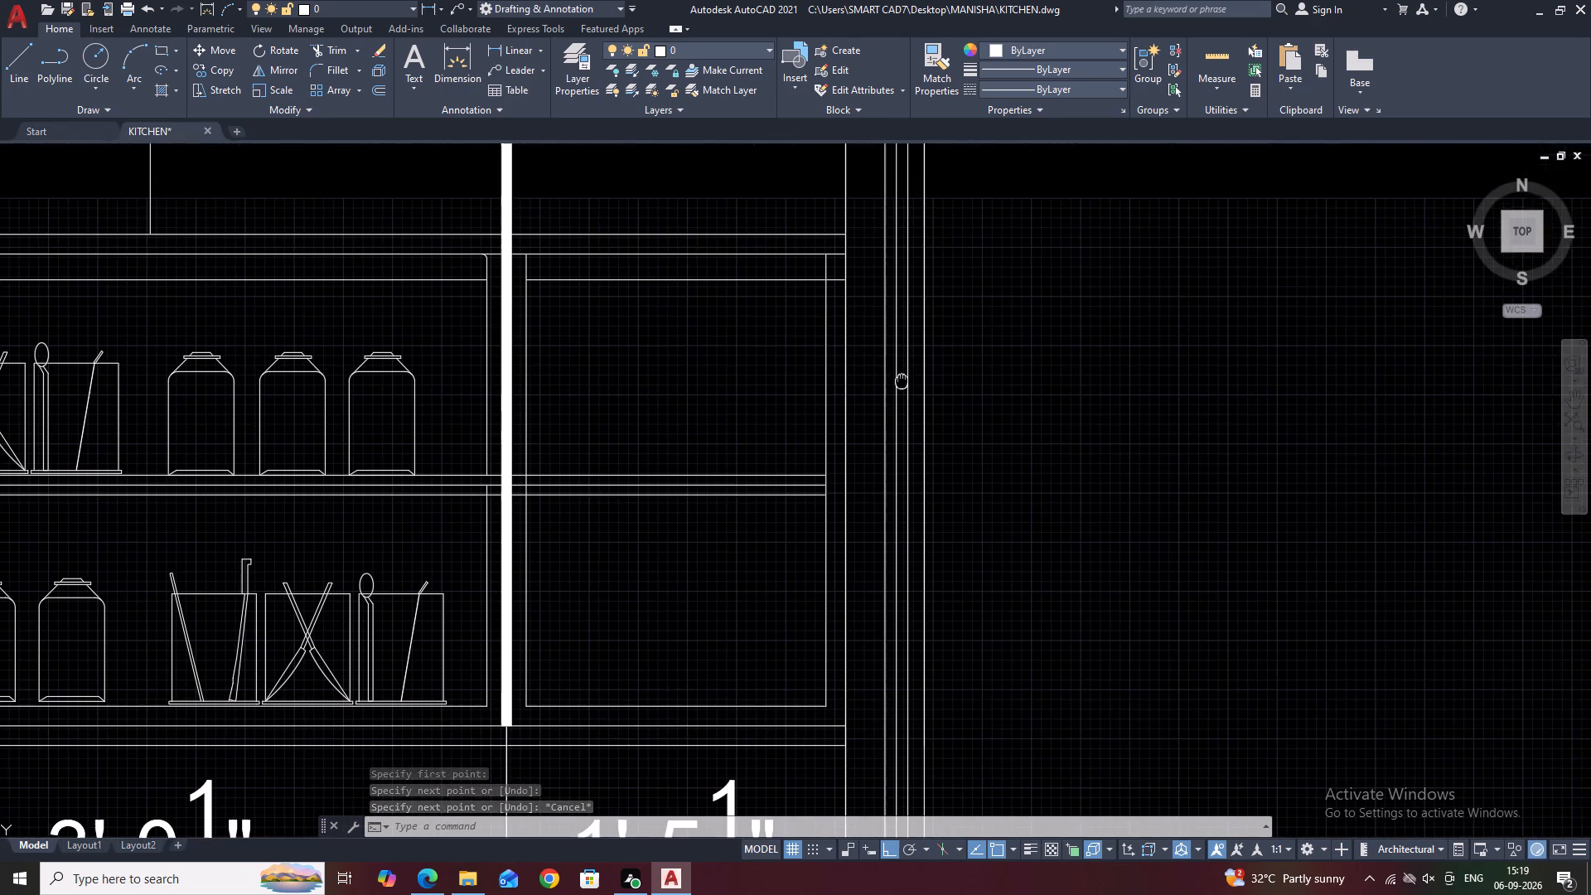
text(L)
key(space)
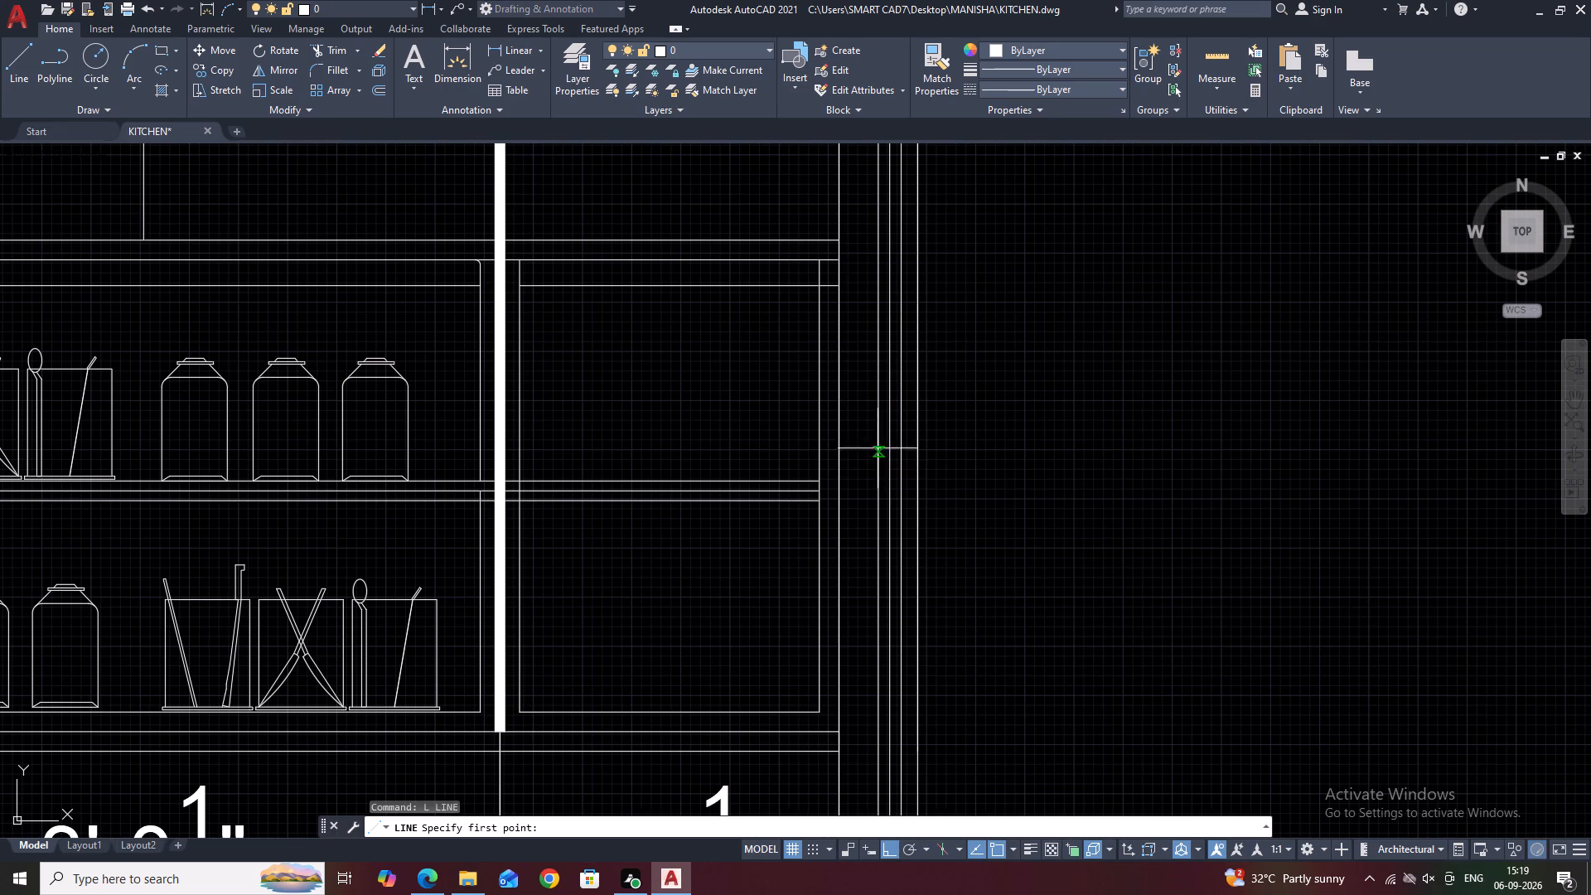
scroll(876, 370, down, 2)
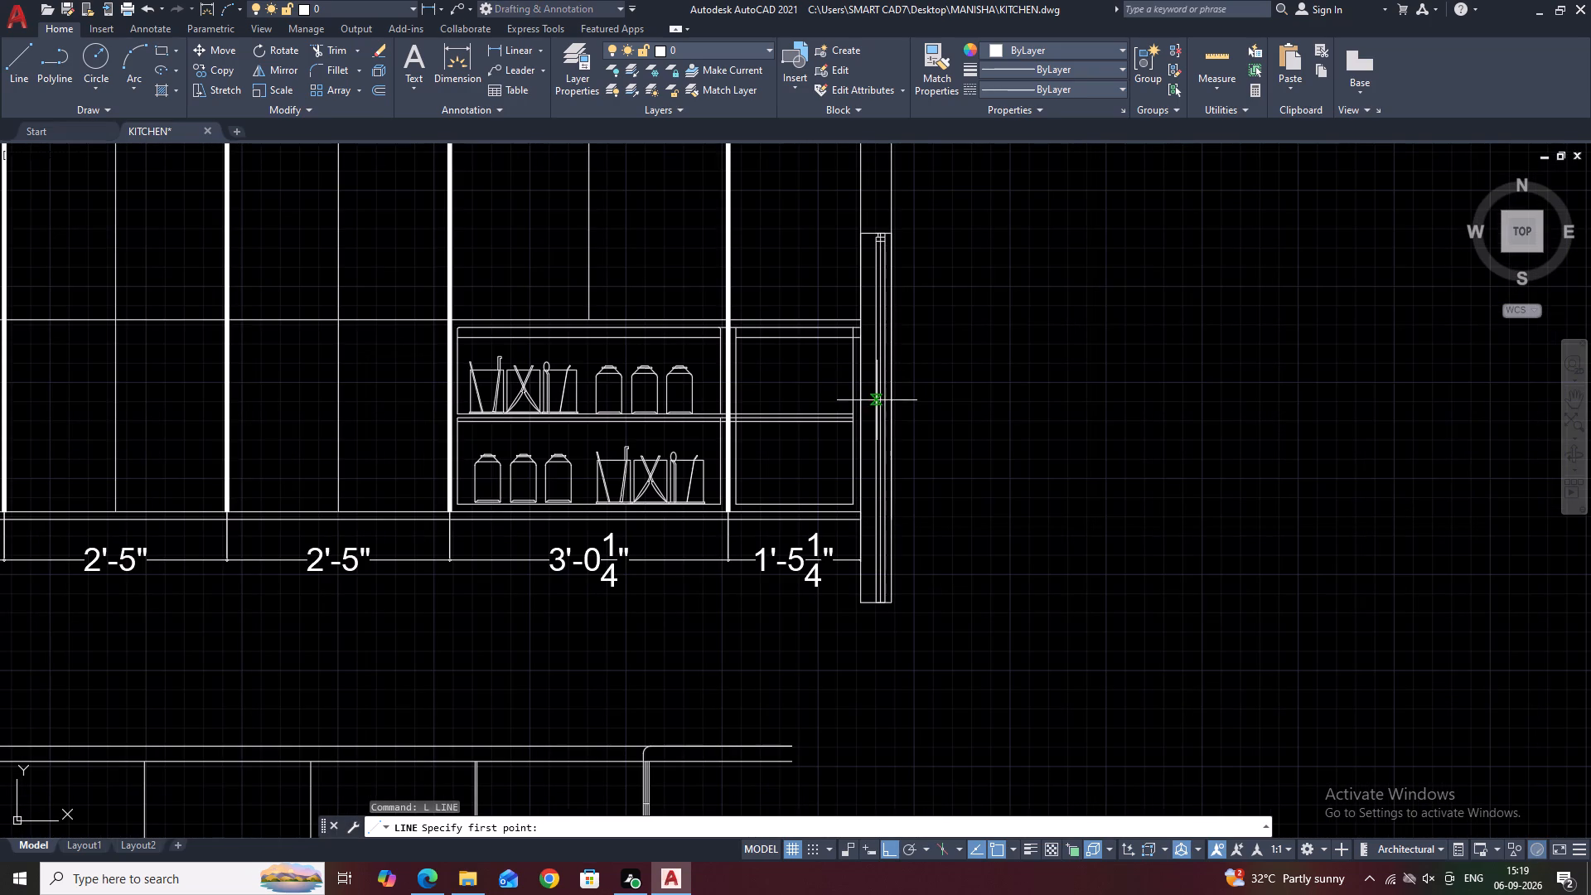
scroll(873, 423, up, 1)
click(870, 417)
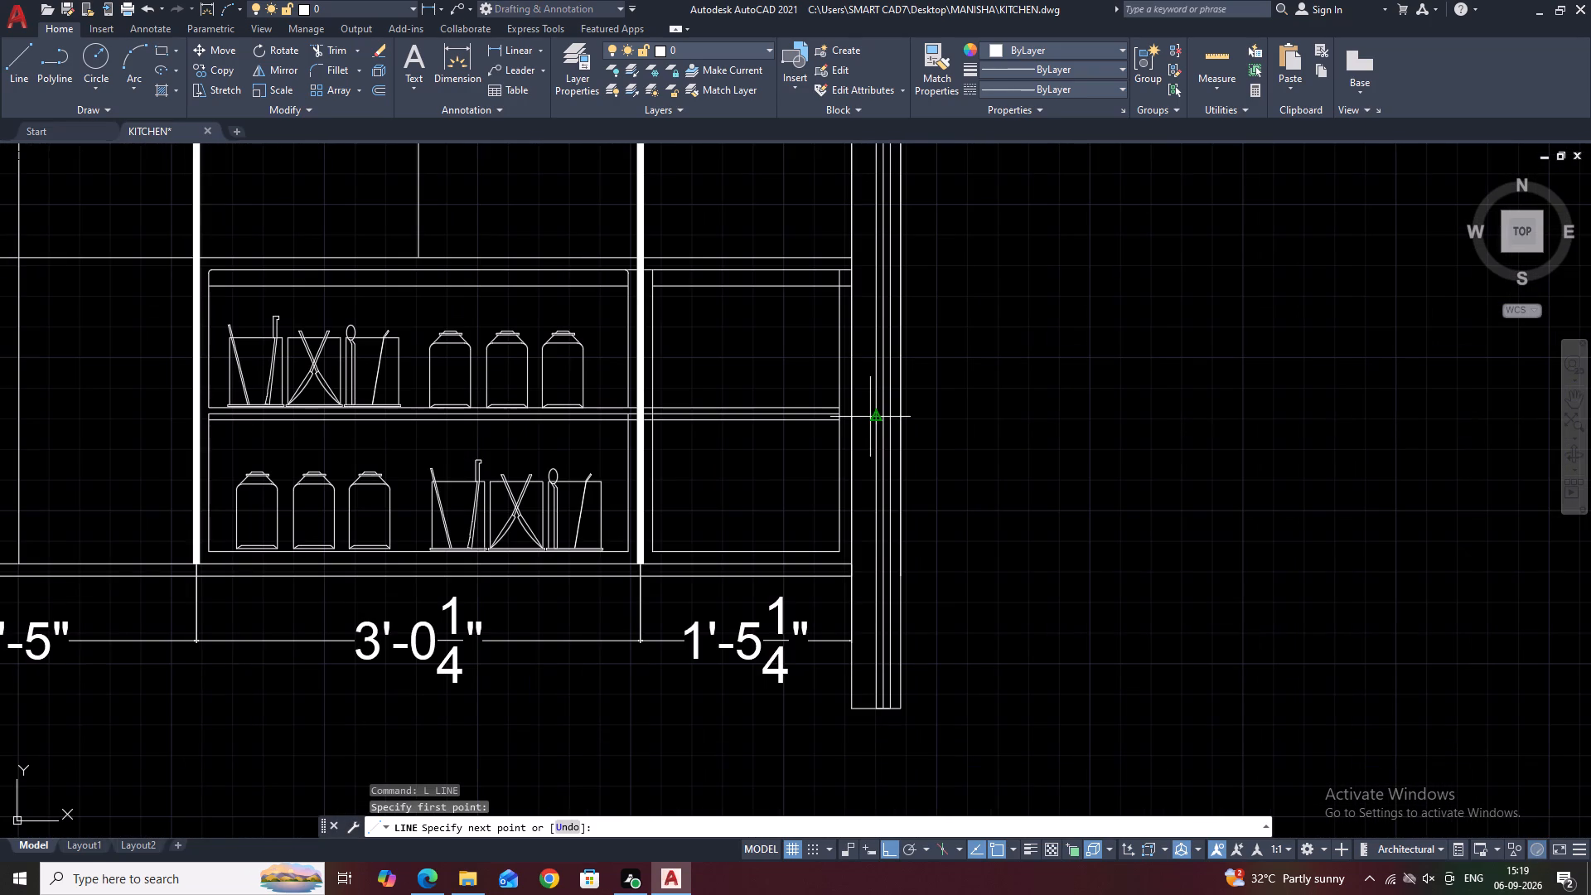
scroll(875, 421, up, 2)
click(909, 413)
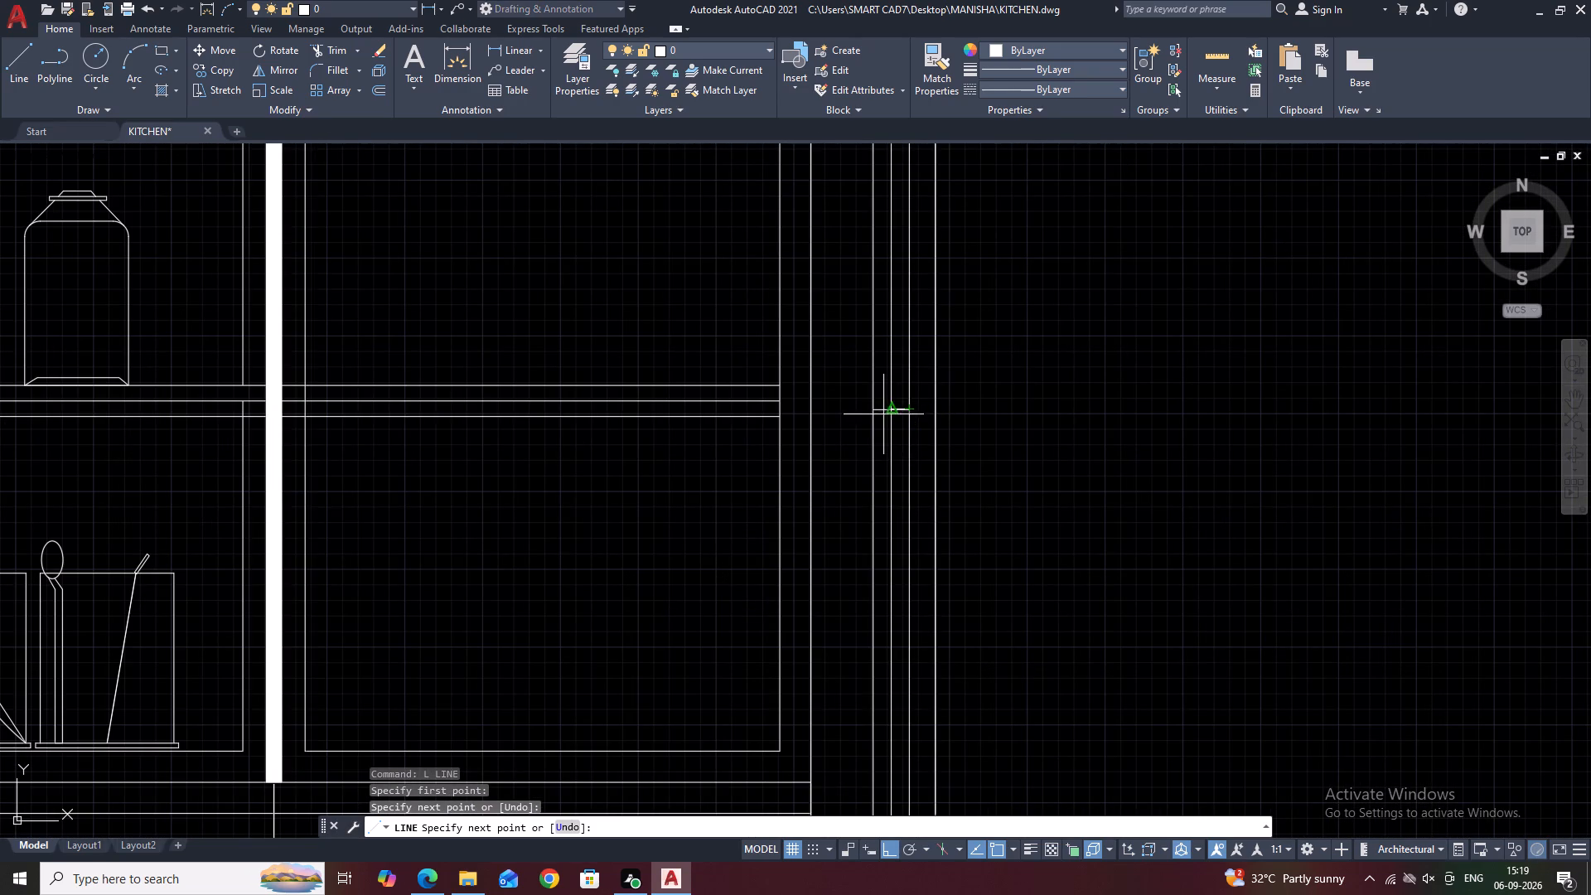
key(space)
Offset the mid-height horizontal line by 0.5 both above and below.
click(883, 412)
text(O)
key(space)
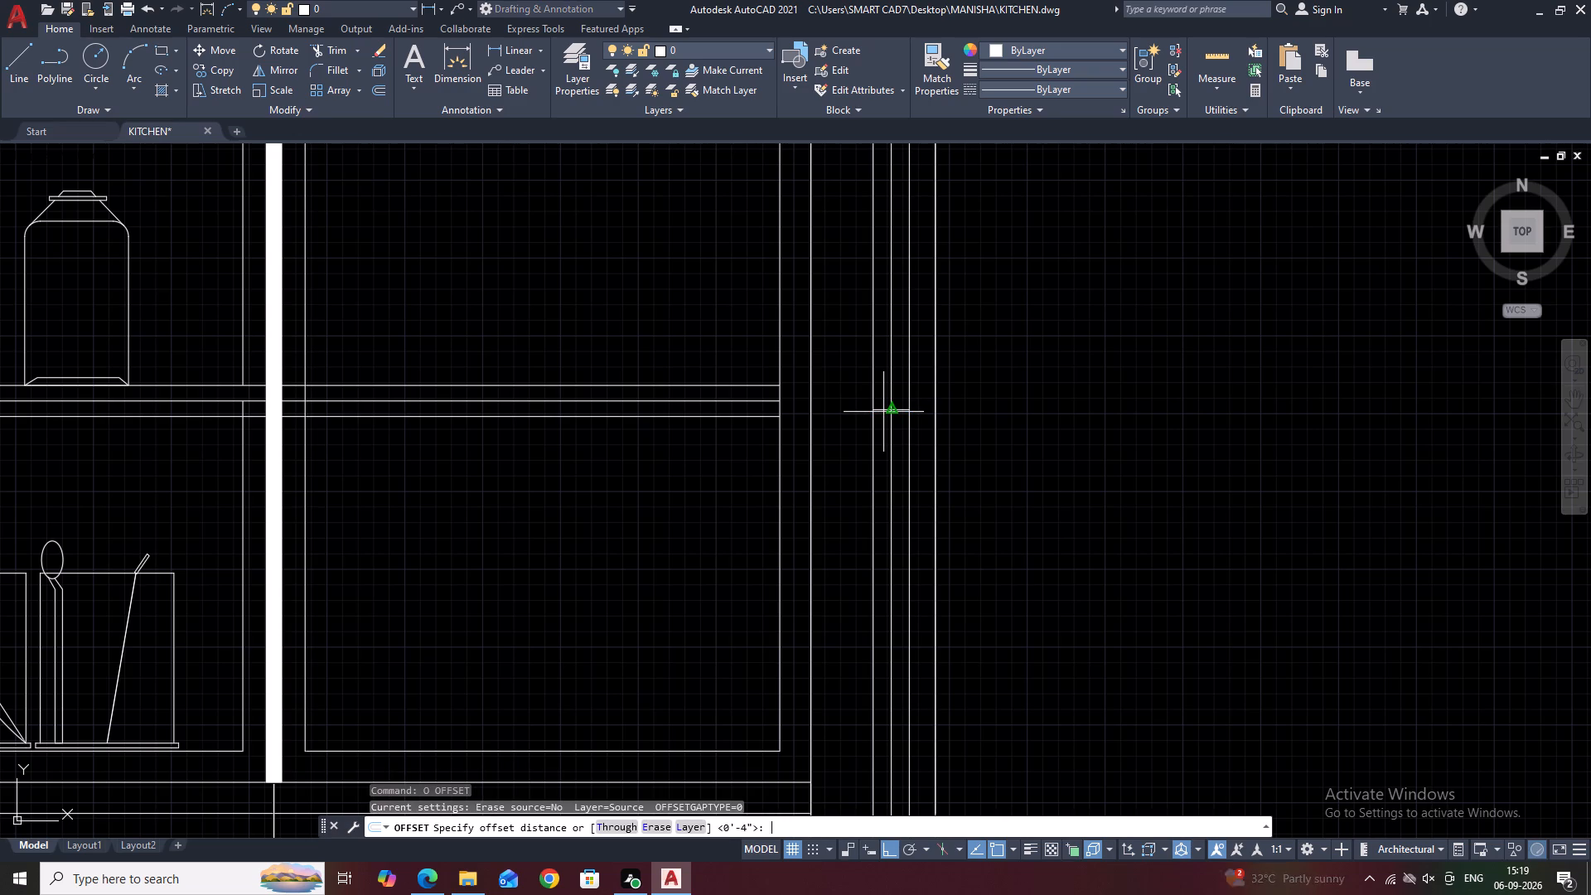
text(0.)
text(5)
key(space)
scroll(899, 380, up, 2)
click(902, 394)
click(898, 454)
drag(880, 502, 884, 515)
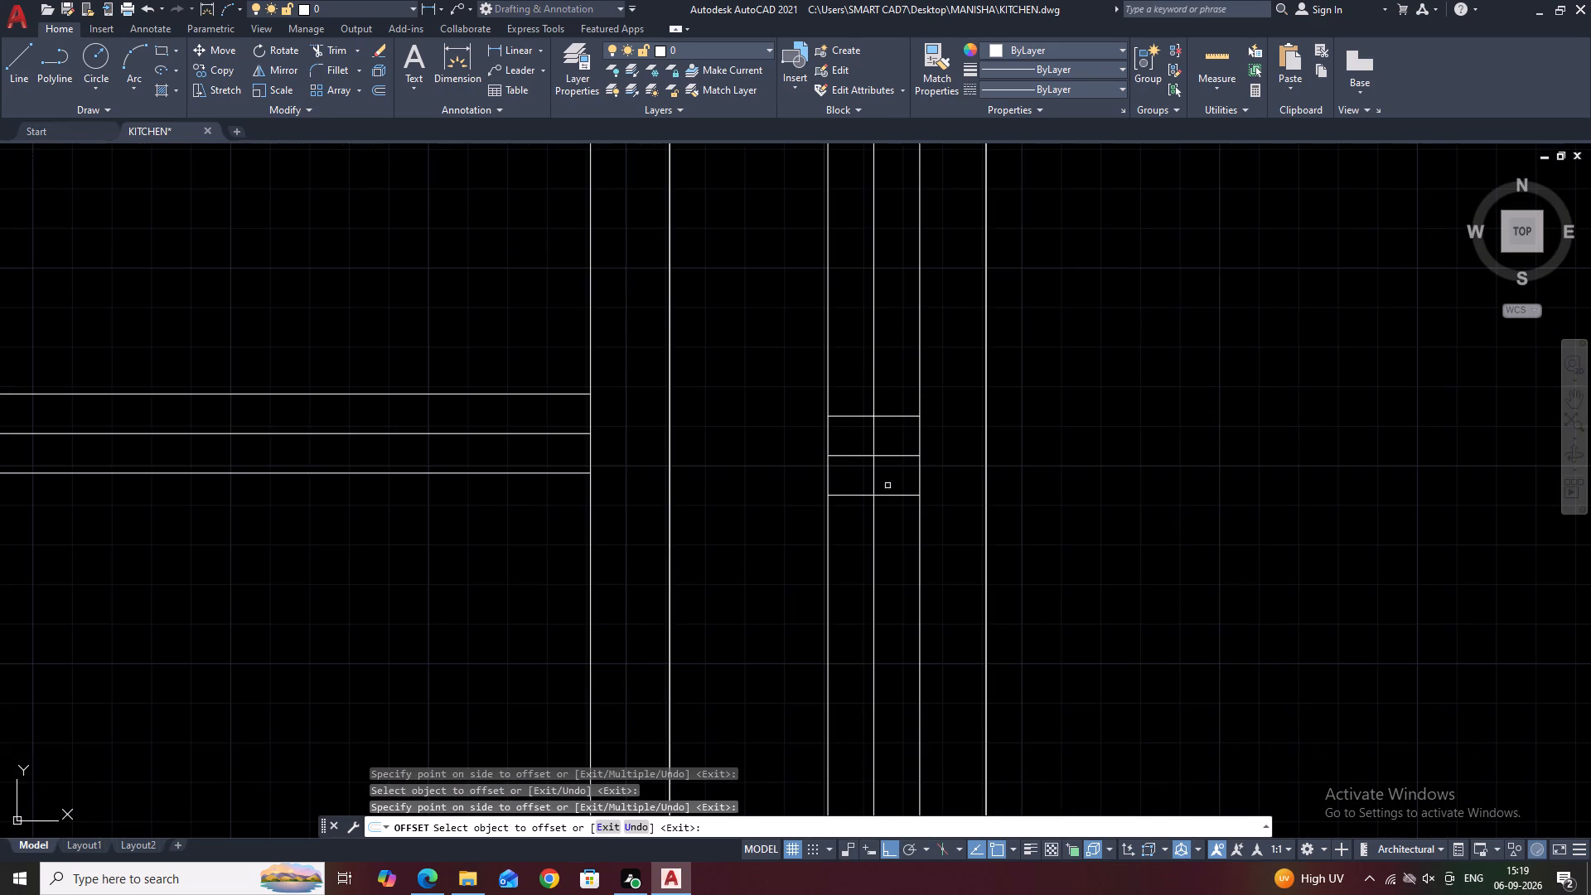
key(Escape)
Stretch the short vertical end segment at the outer border's lower right corner outward by about 1'-2 1/2".
middle_drag(968, 524, 949, 425)
scroll(948, 423, down, 1)
middle_drag(1007, 494, 994, 416)
scroll(994, 414, down, 1)
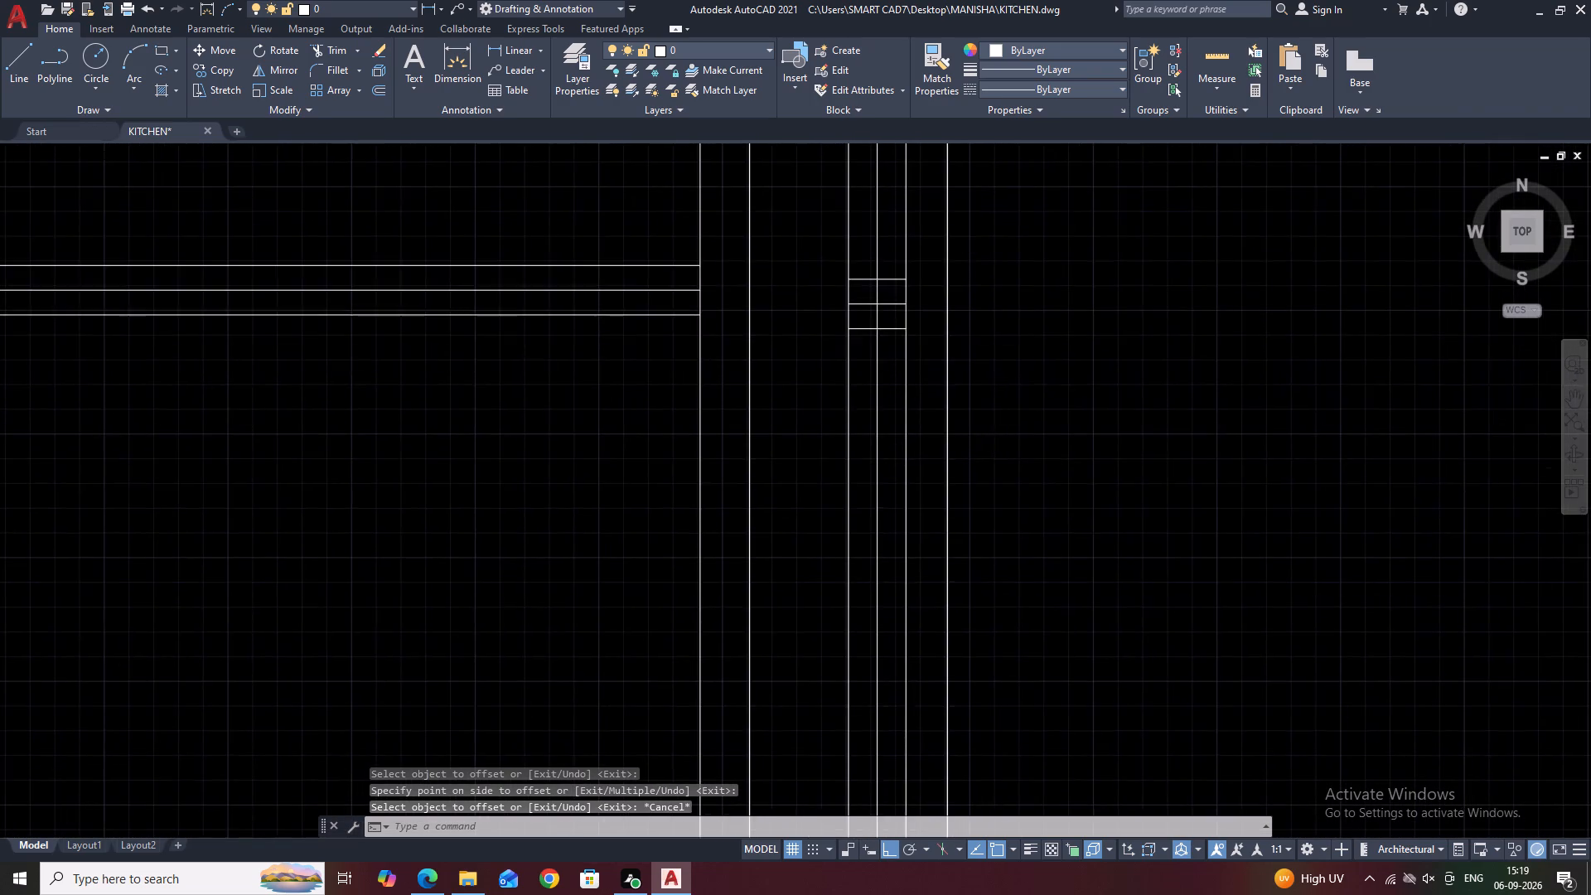
scroll(994, 414, down, 1)
middle_drag(1027, 443, 1017, 363)
scroll(980, 485, down, 1)
middle_drag(1030, 538, 964, 385)
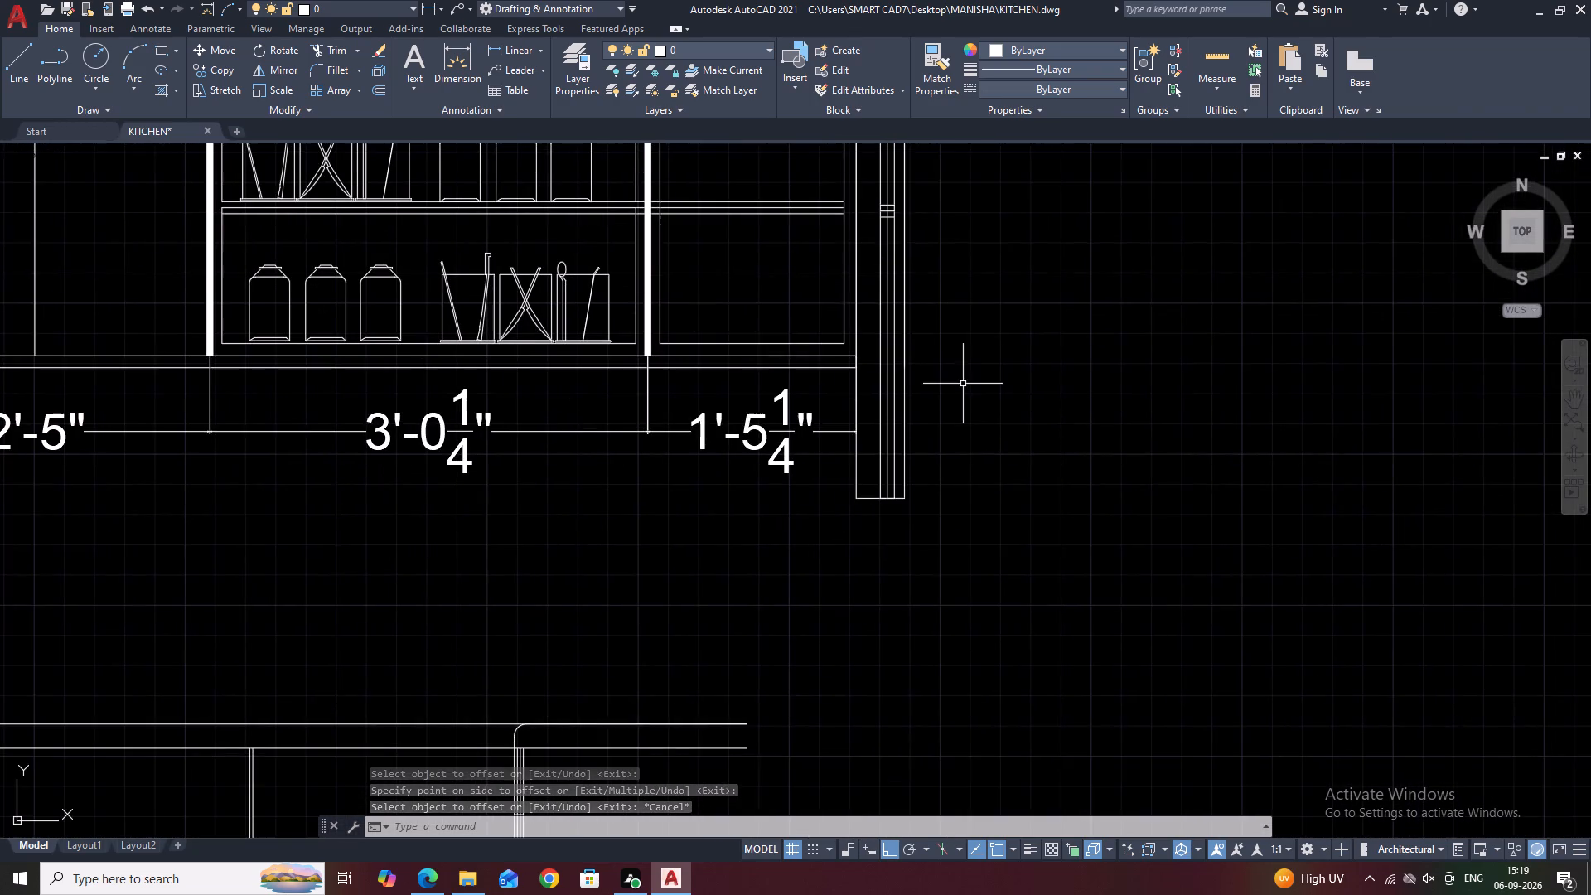
middle_drag(944, 354, 937, 322)
middle_drag(983, 480, 973, 346)
scroll(864, 411, down, 2)
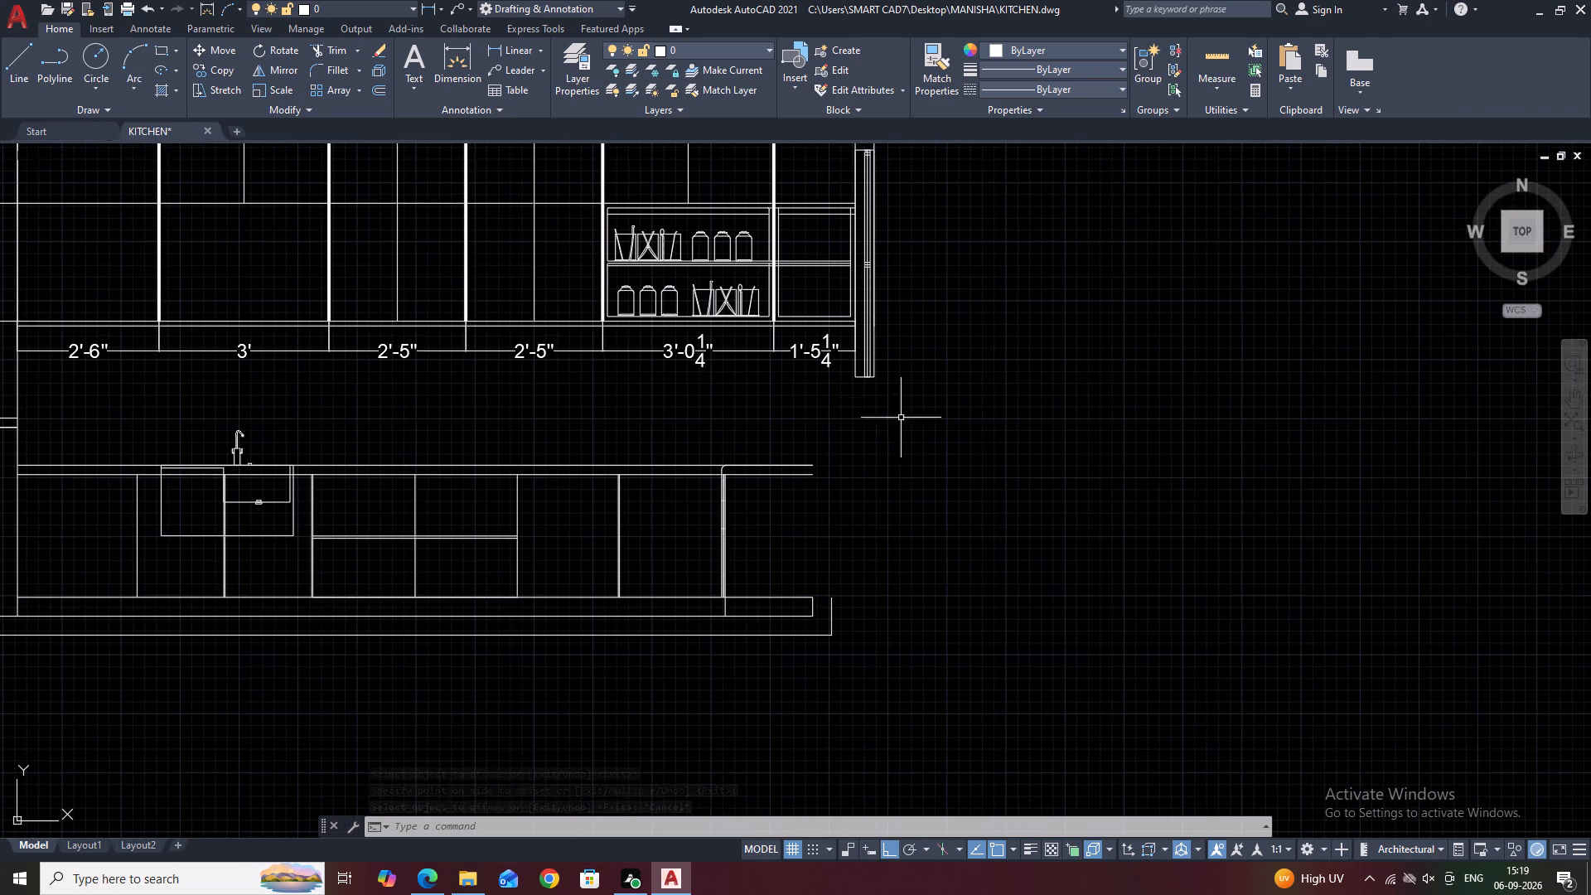
middle_drag(936, 452, 954, 461)
click(849, 616)
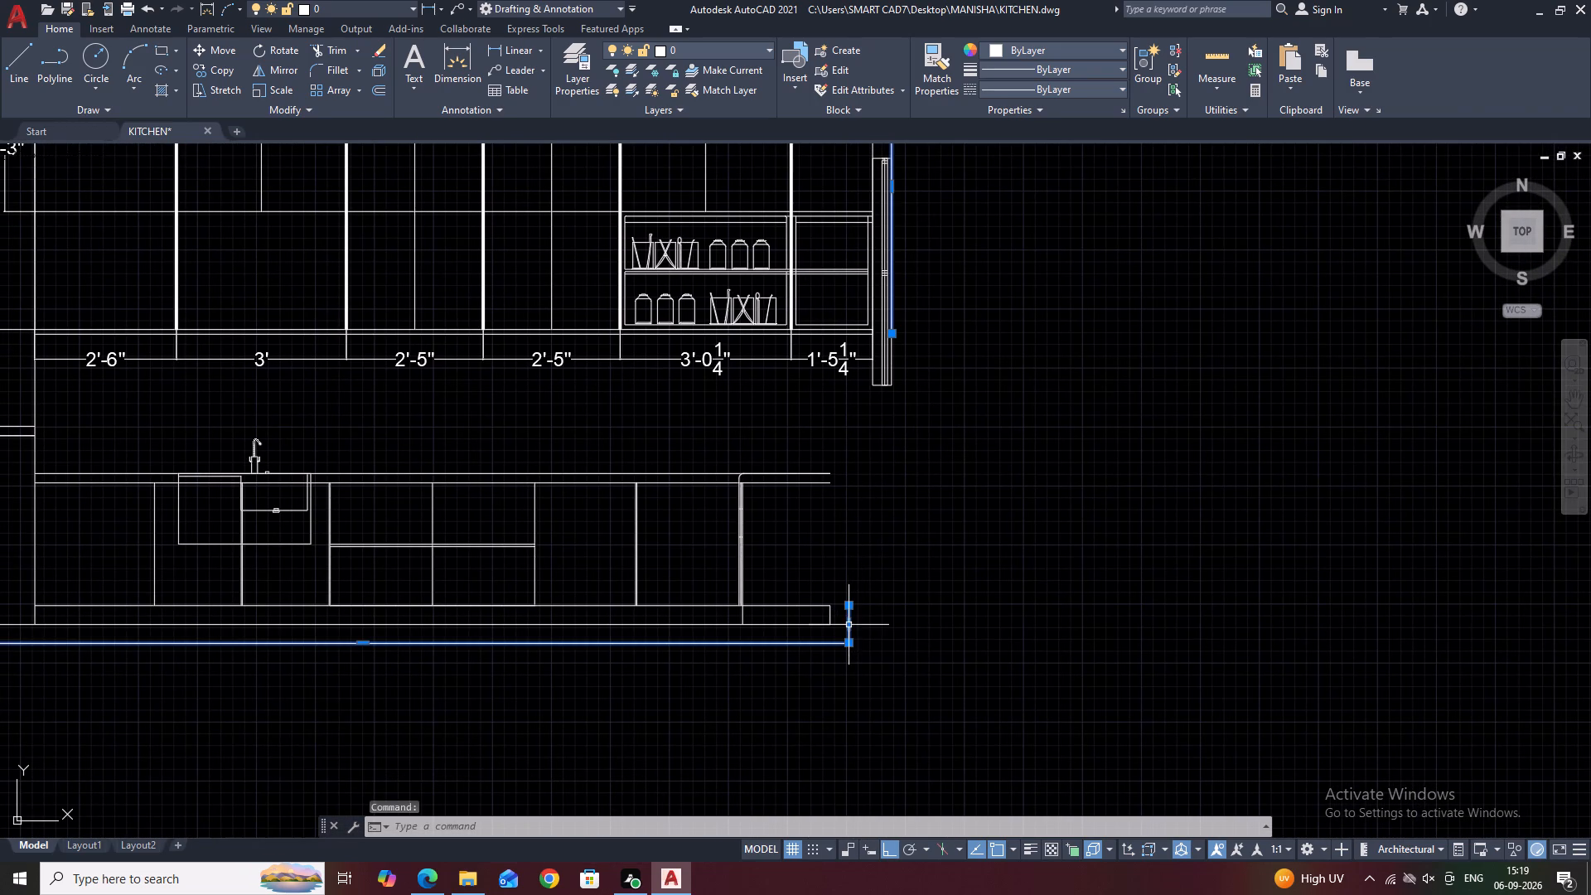
click(849, 623)
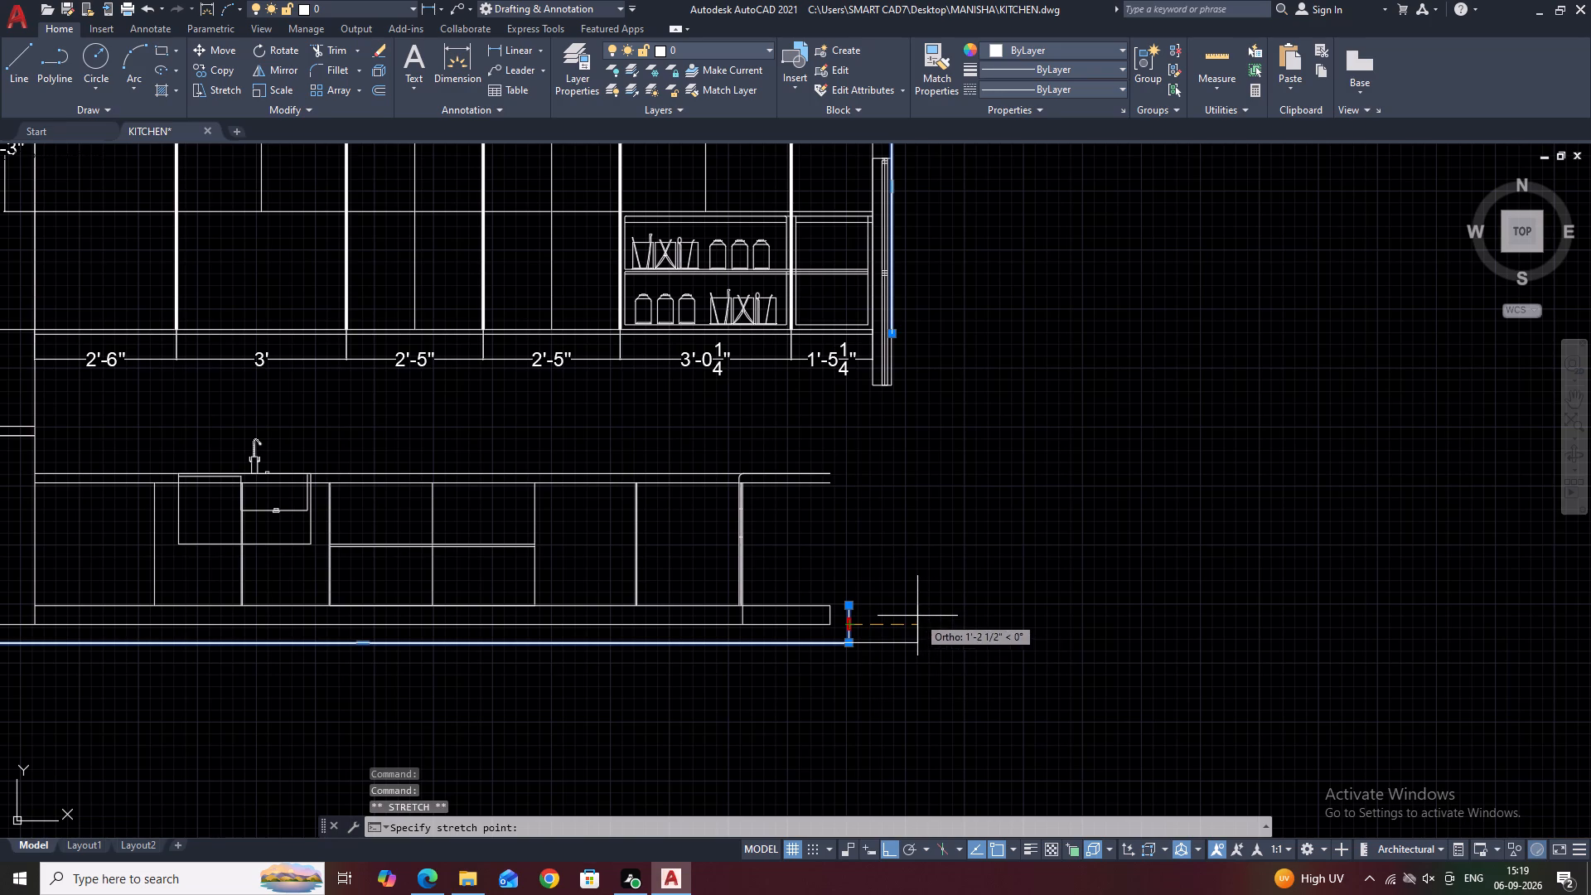
click(917, 616)
key(Escape)
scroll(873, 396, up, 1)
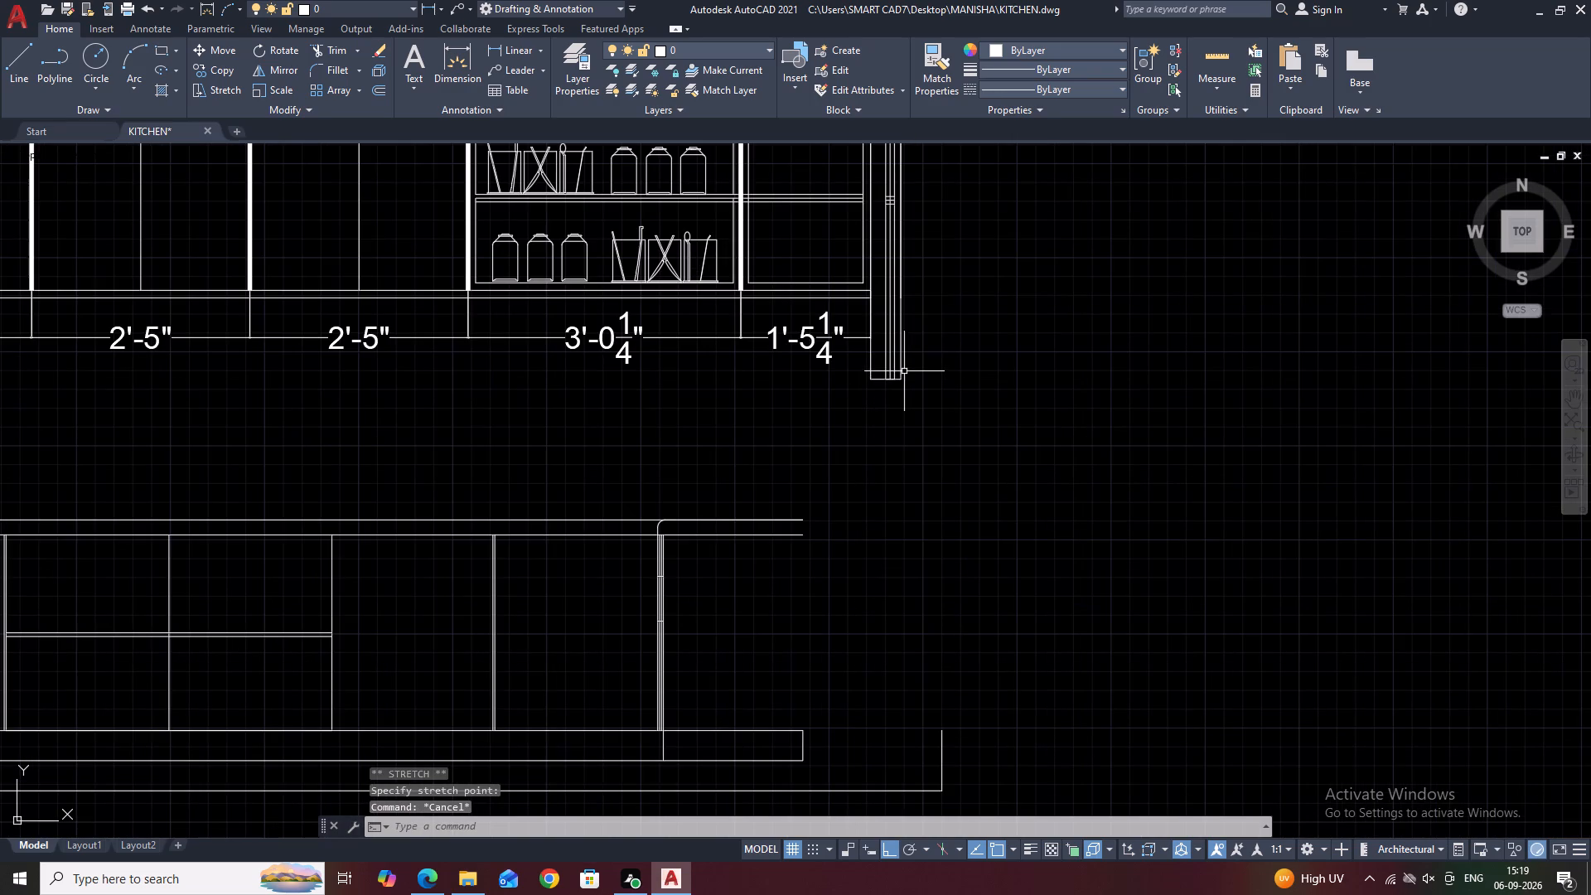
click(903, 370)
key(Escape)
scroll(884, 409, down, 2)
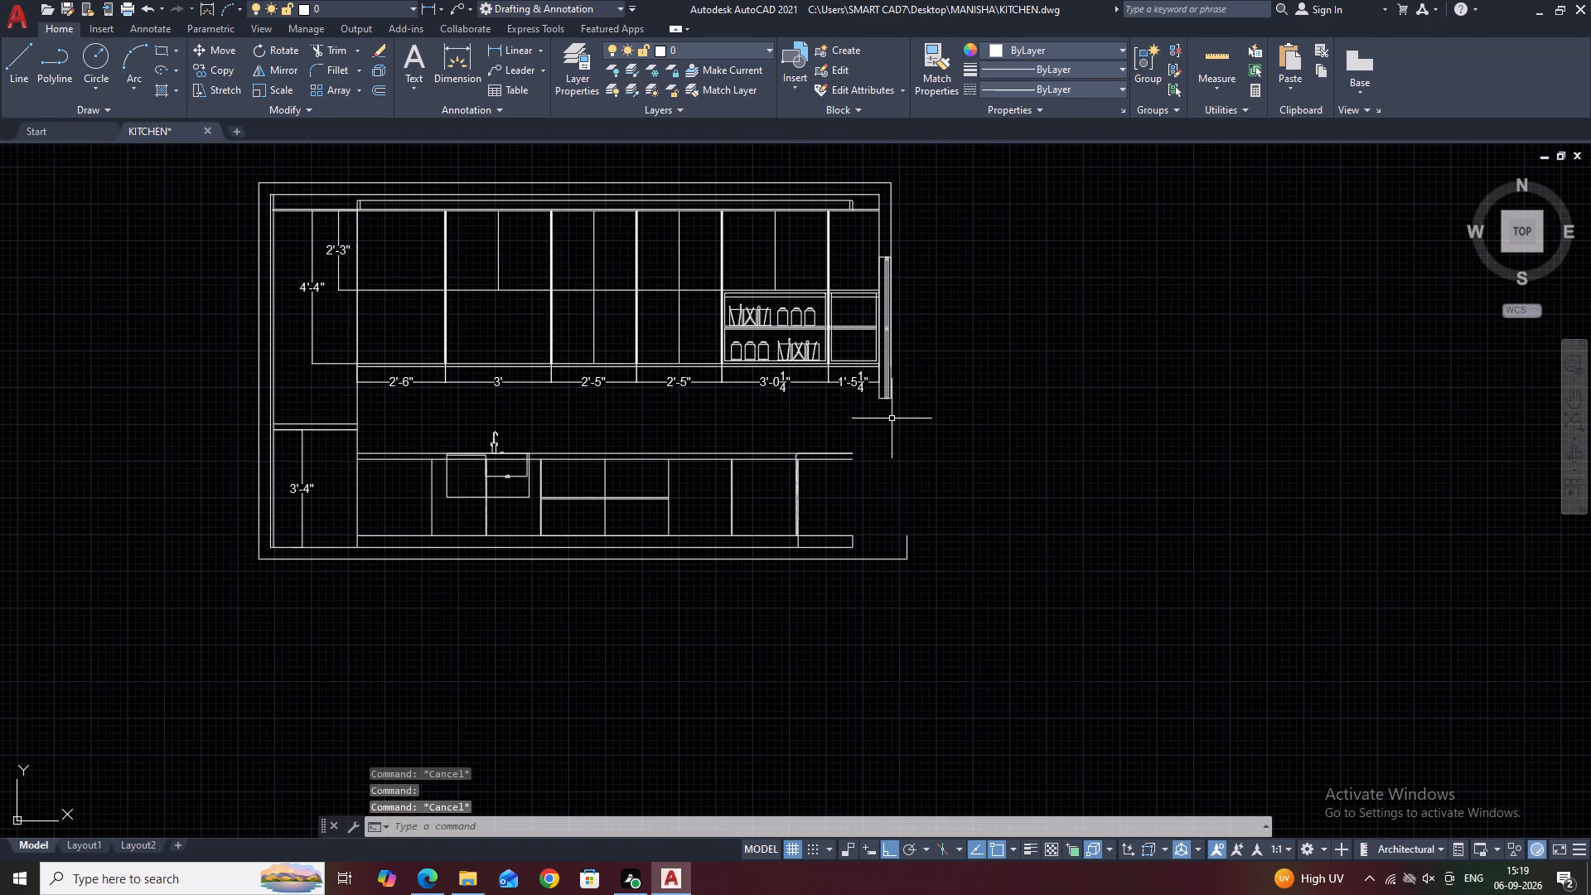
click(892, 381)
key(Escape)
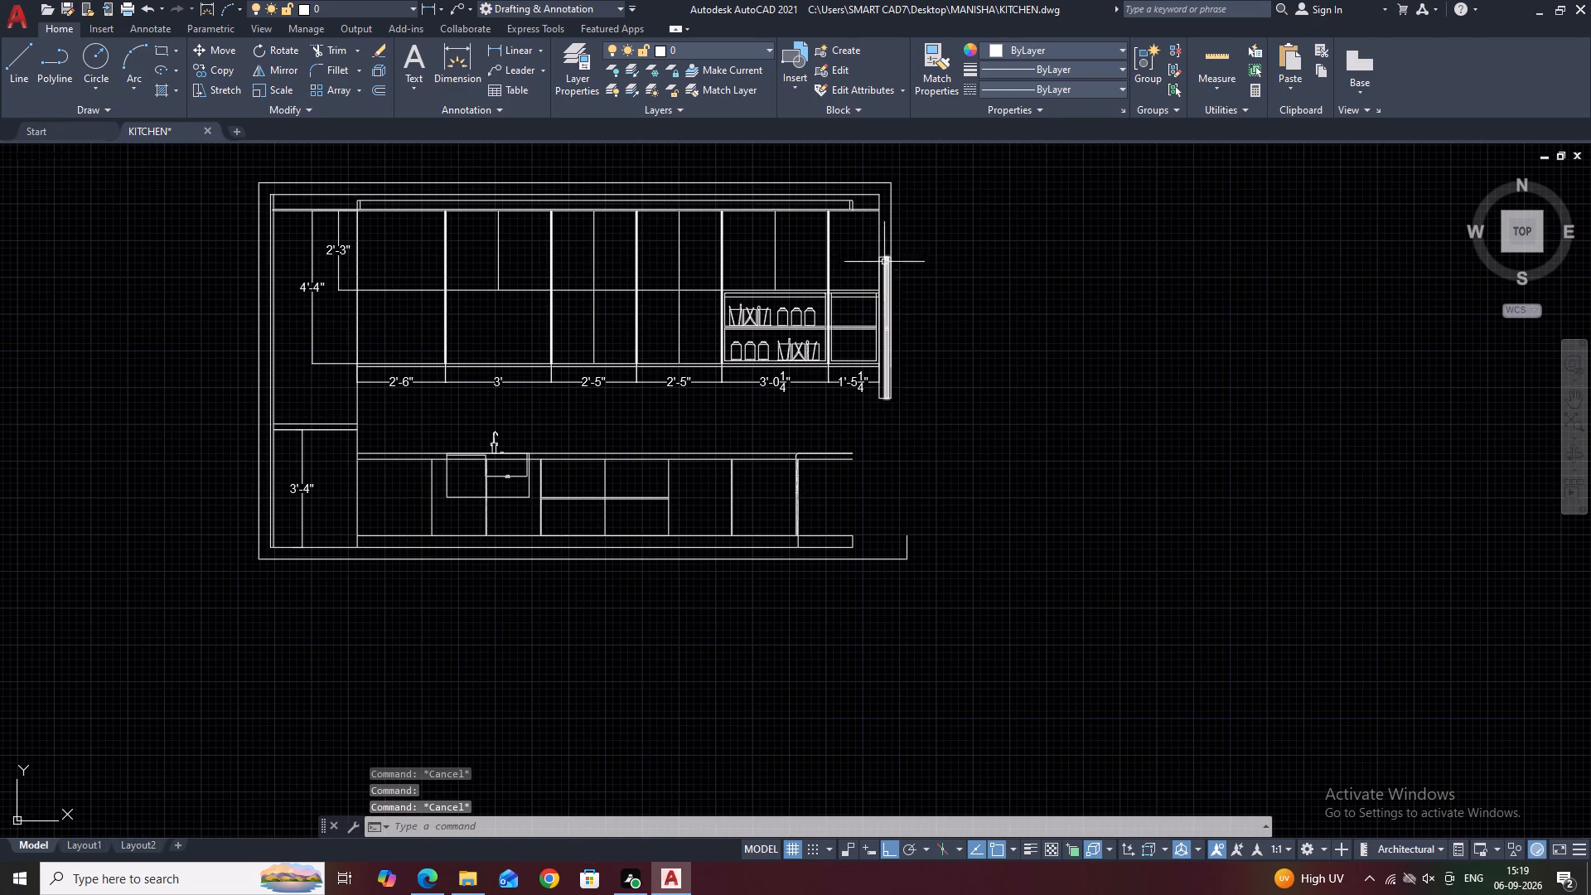
Stretch the lower end of the outer border's right edge straight down to meet the bottom border line.
click(889, 241)
scroll(883, 366, up, 2)
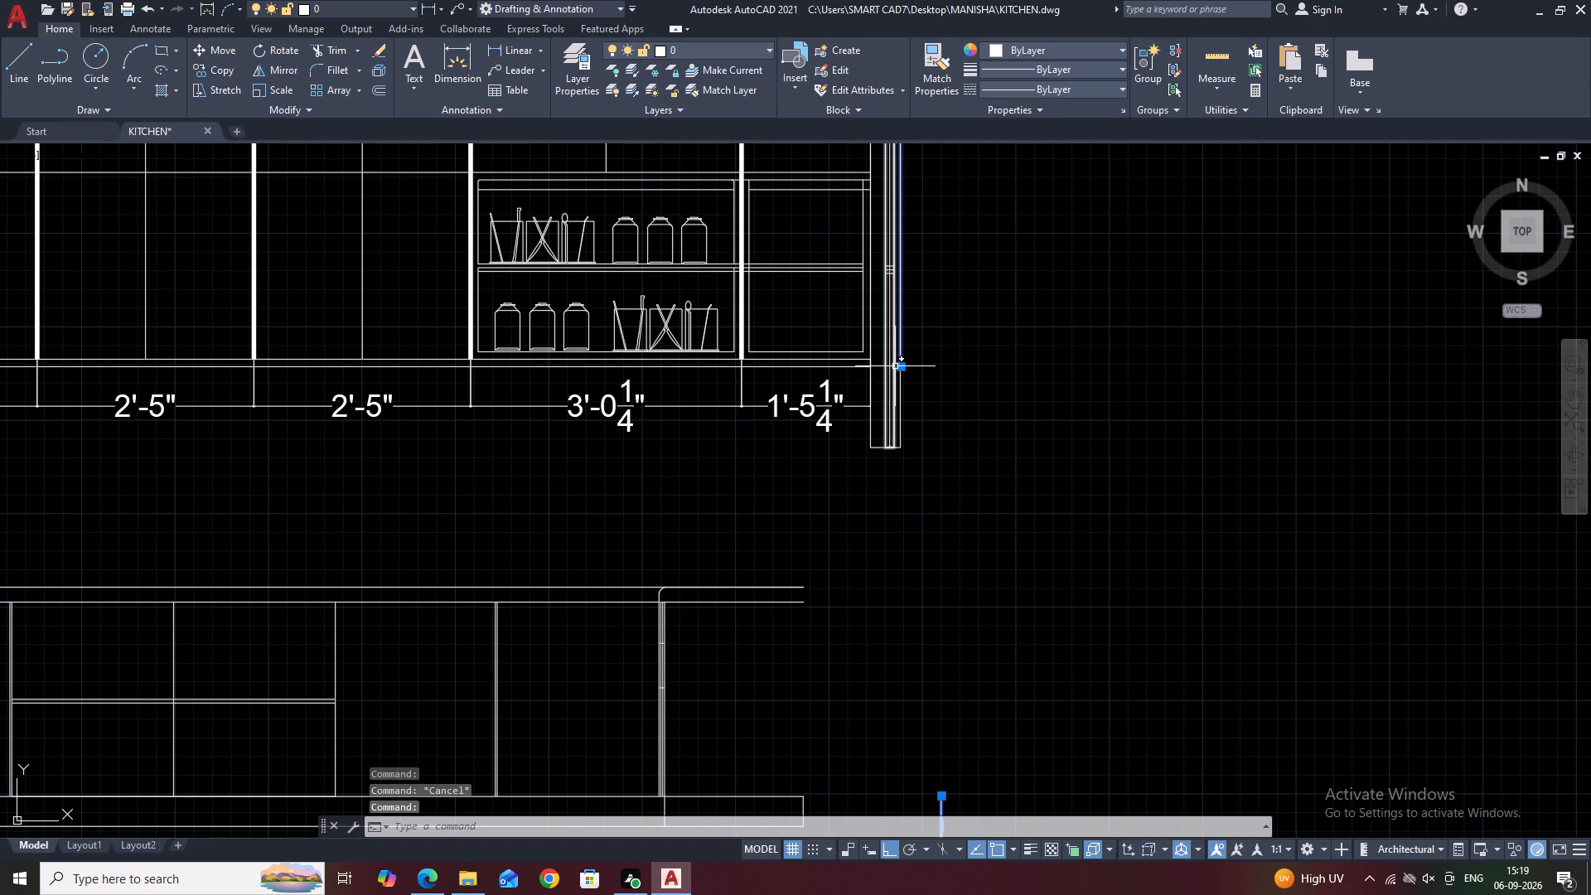
click(899, 368)
scroll(908, 386, down, 2)
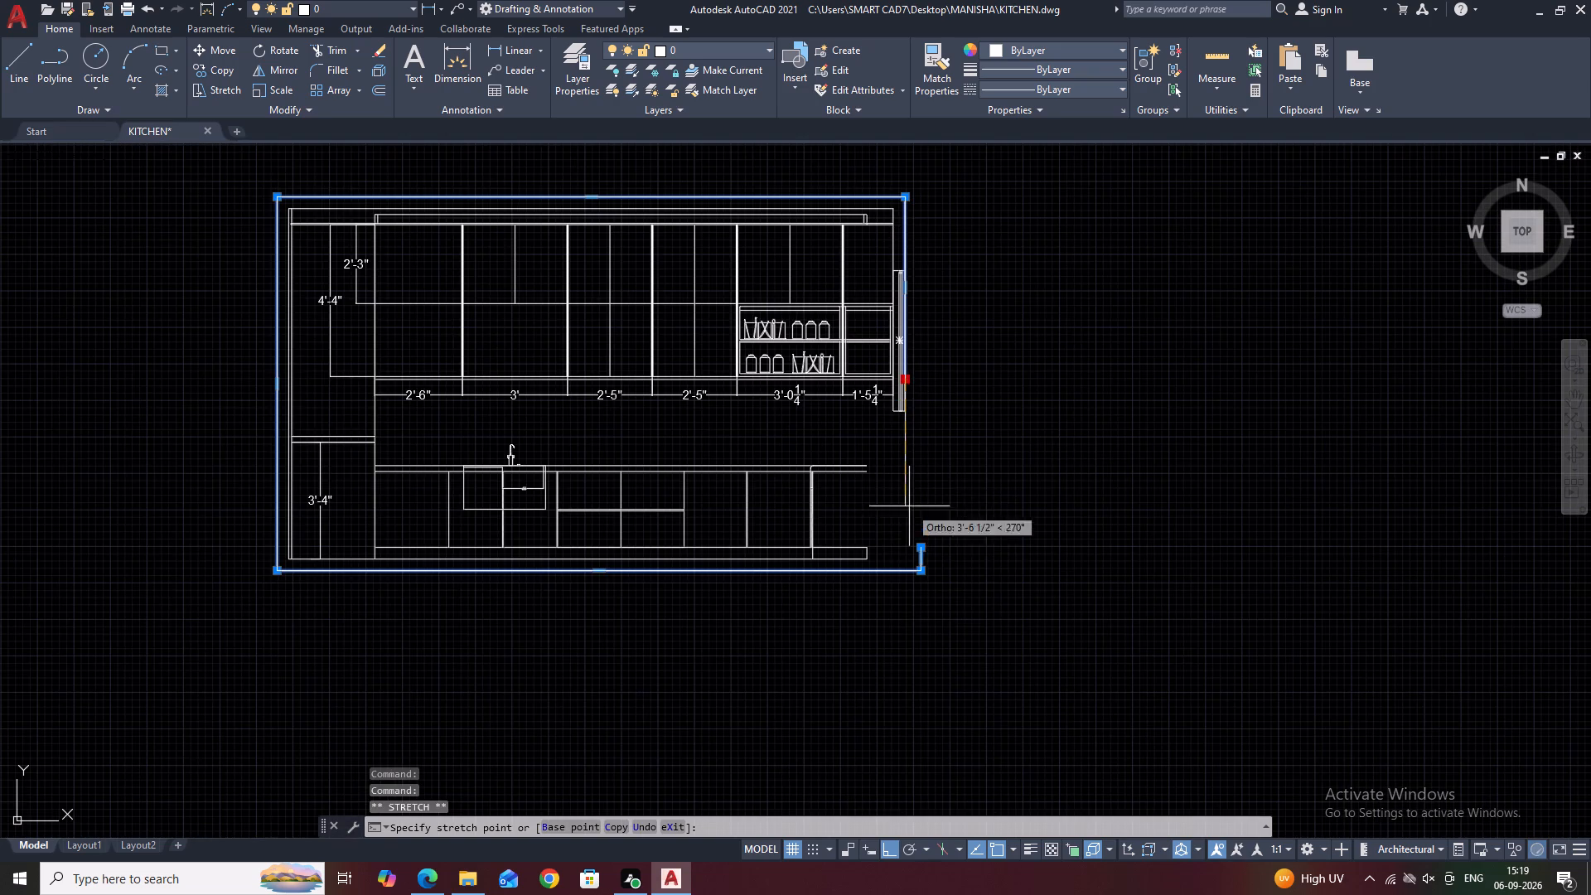
scroll(904, 570, up, 2)
click(901, 570)
key(Escape)
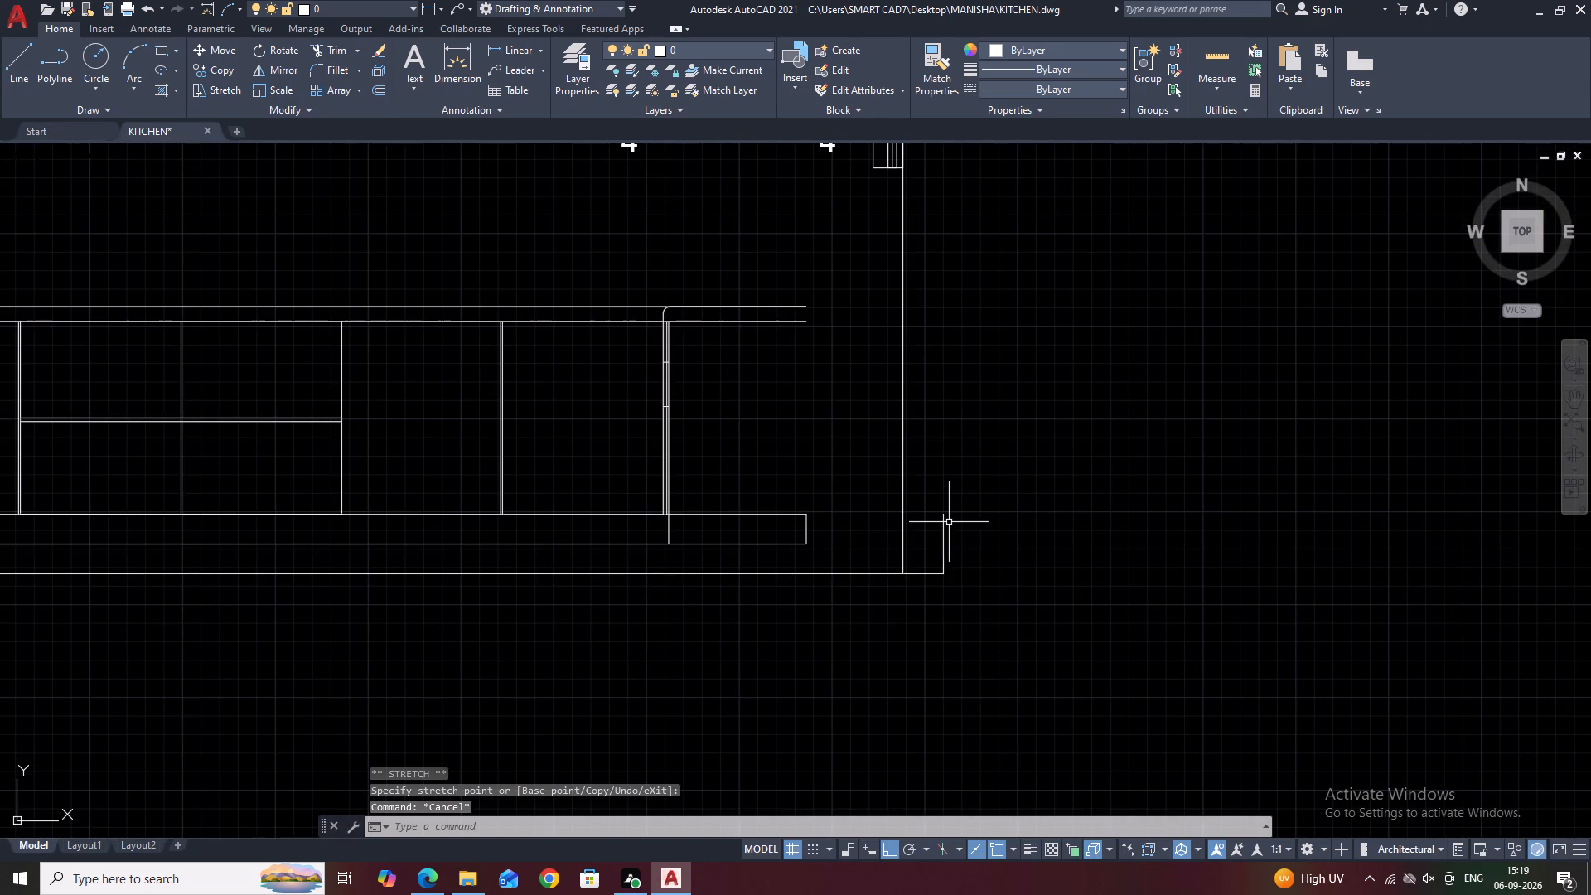
Trim the bottom border line and short vertical segment that project beyond the extended right edge.
text(TR)
key(space)
click(946, 506)
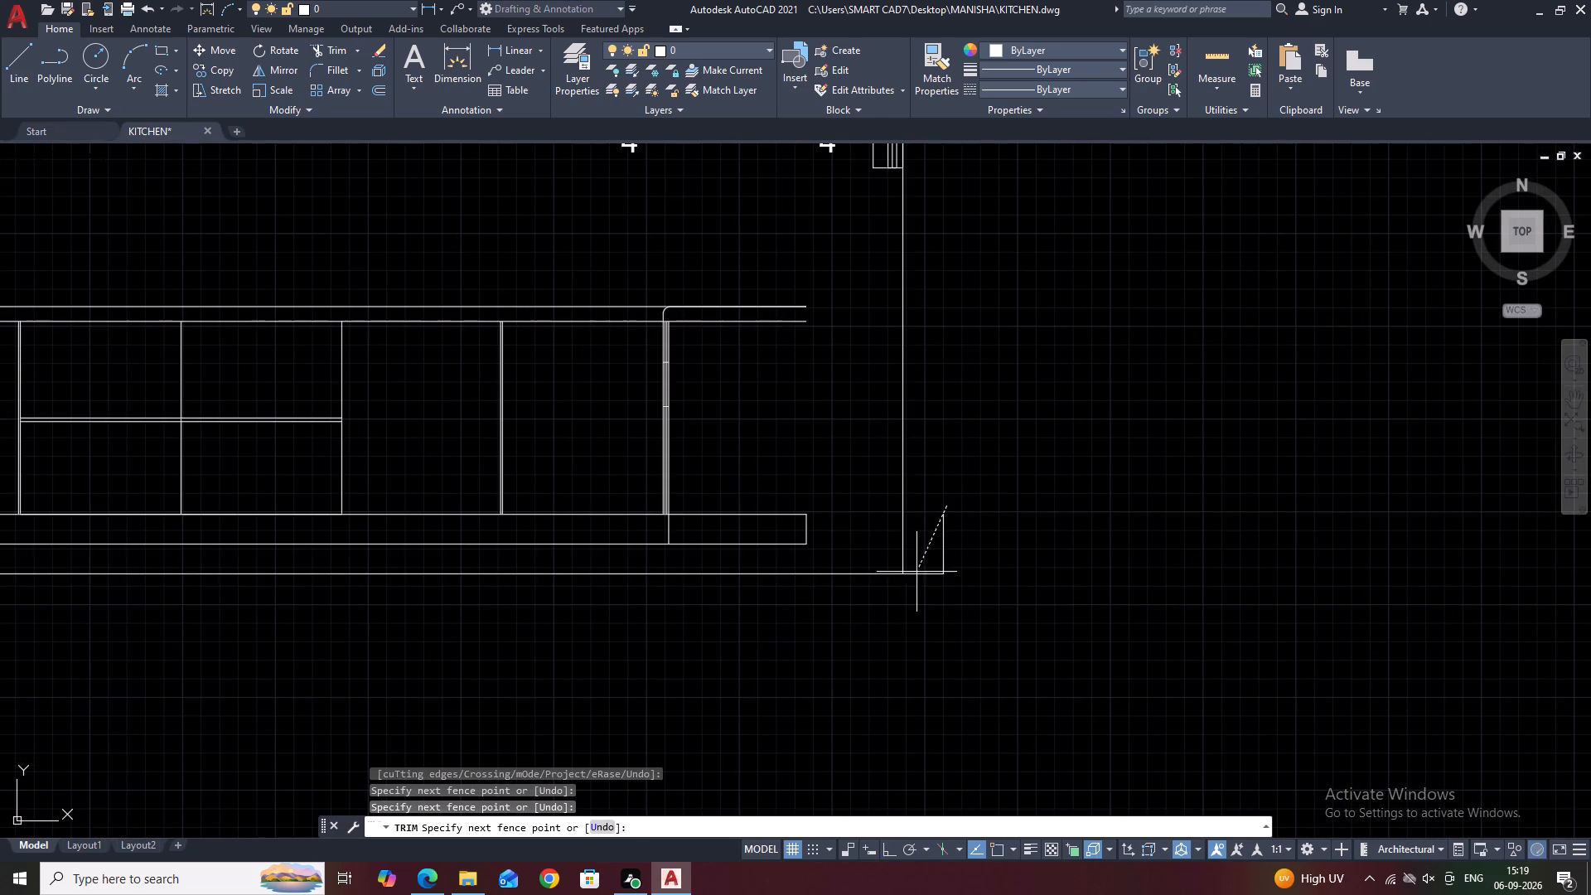
click(916, 578)
click(943, 551)
key(Escape)
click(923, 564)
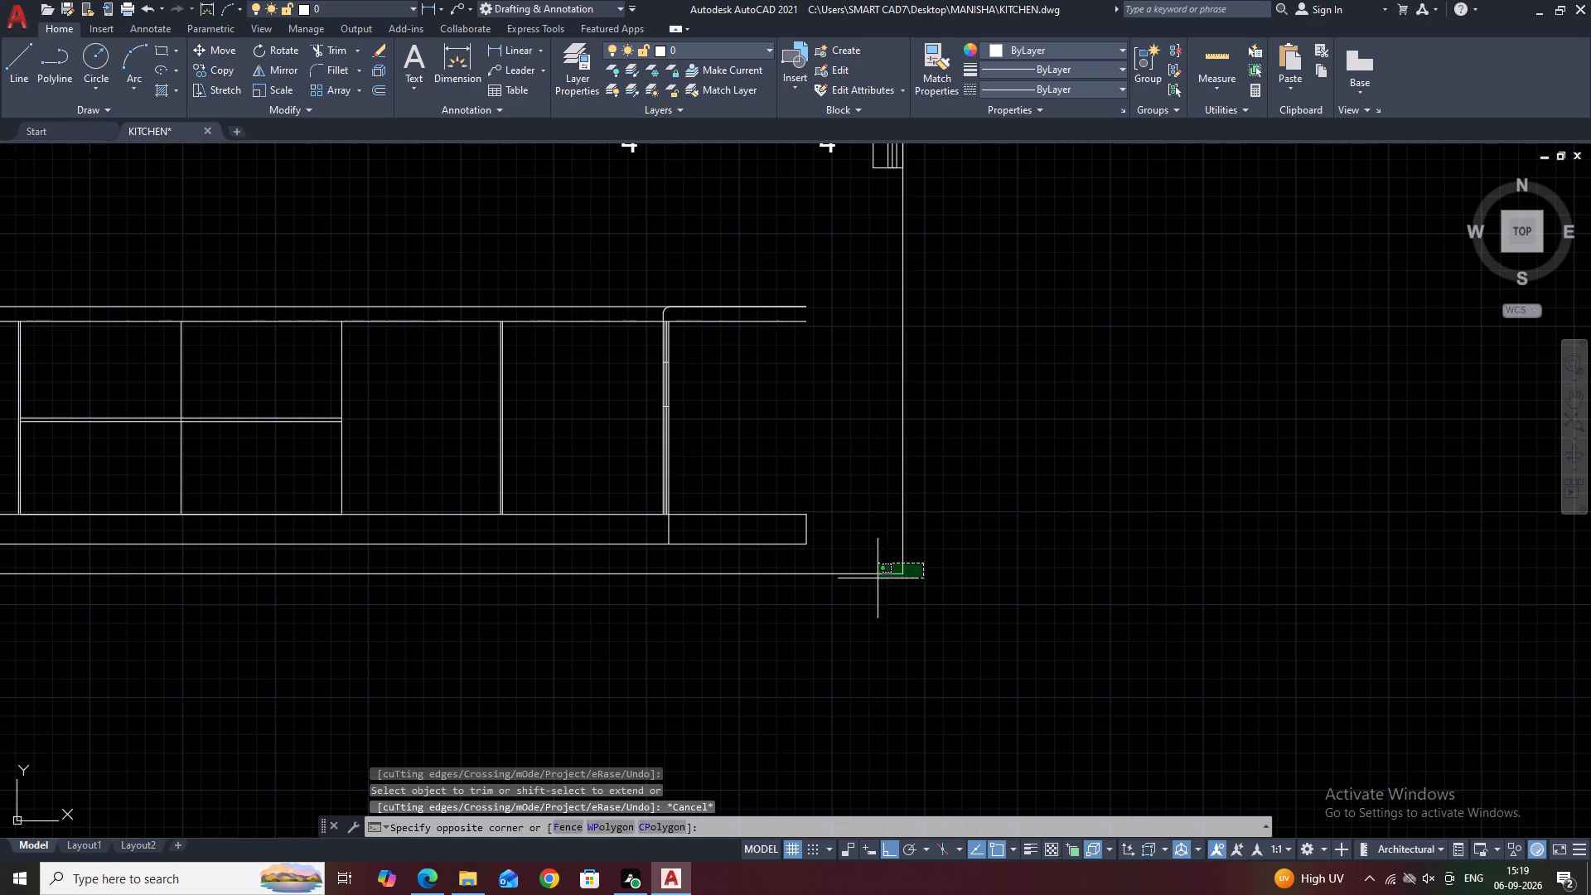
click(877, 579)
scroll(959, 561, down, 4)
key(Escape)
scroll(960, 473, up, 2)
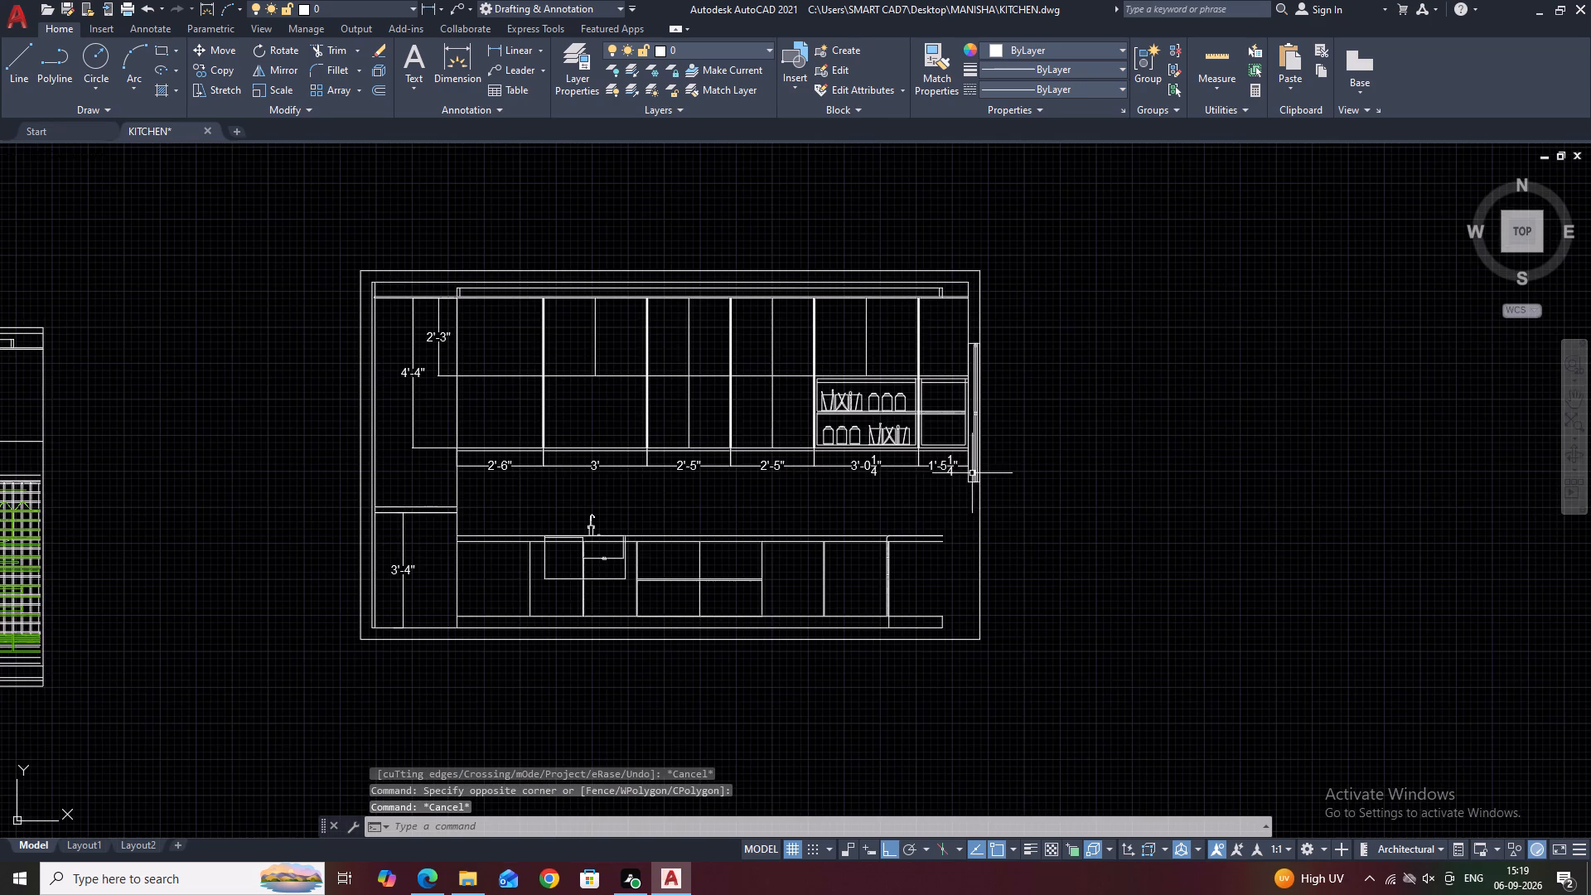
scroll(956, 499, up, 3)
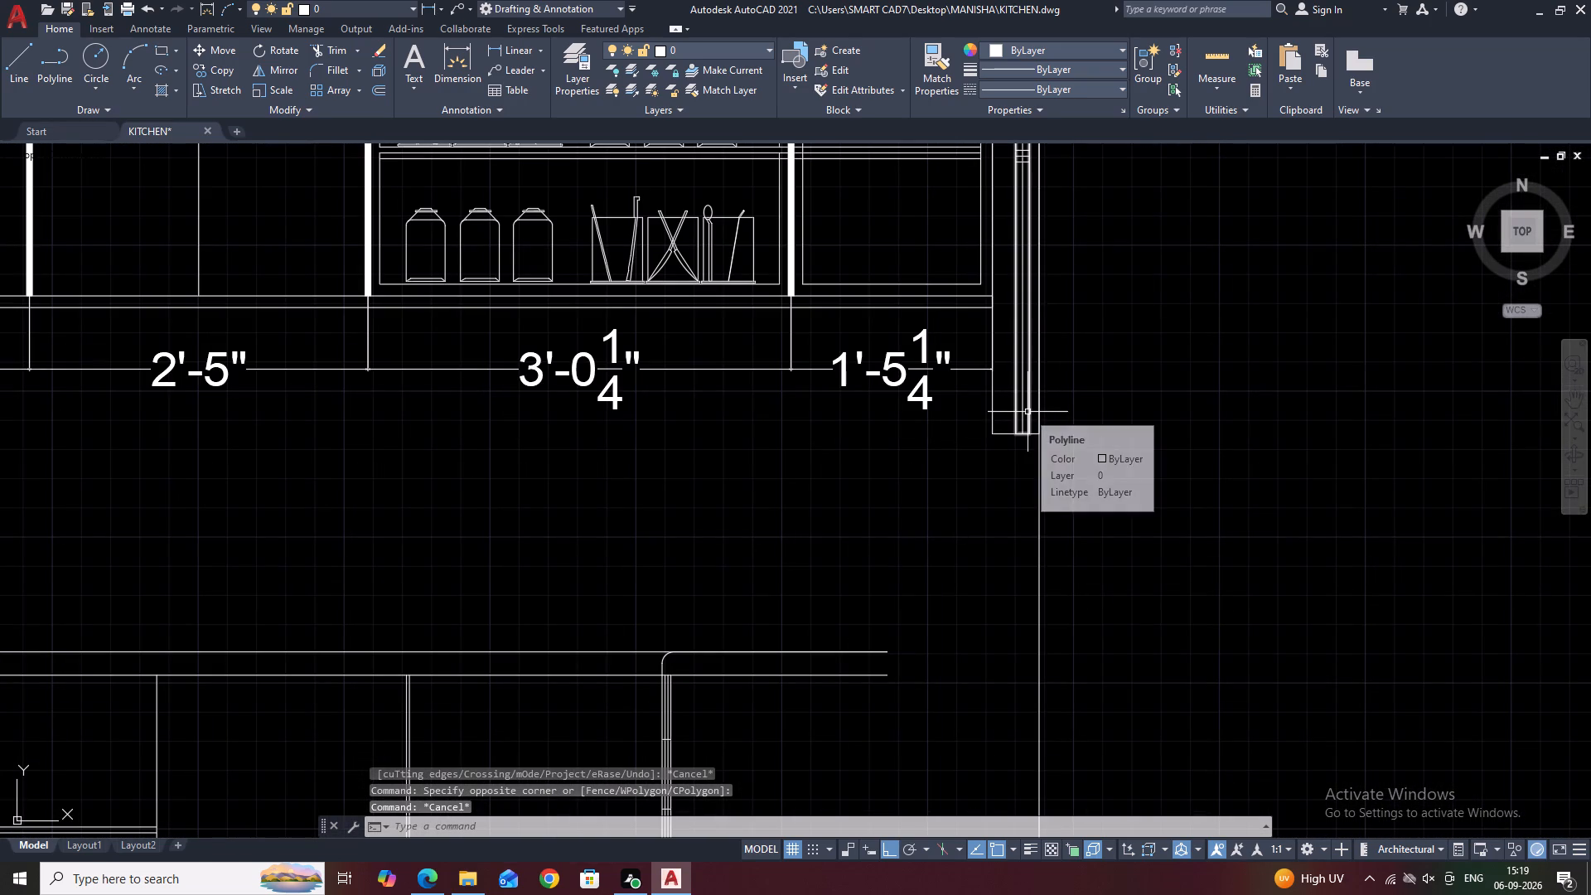
Draw a vertical line from the lower inner corner of the right wall's window frame straight down to the bottom border line.
scroll(989, 477, up, 2)
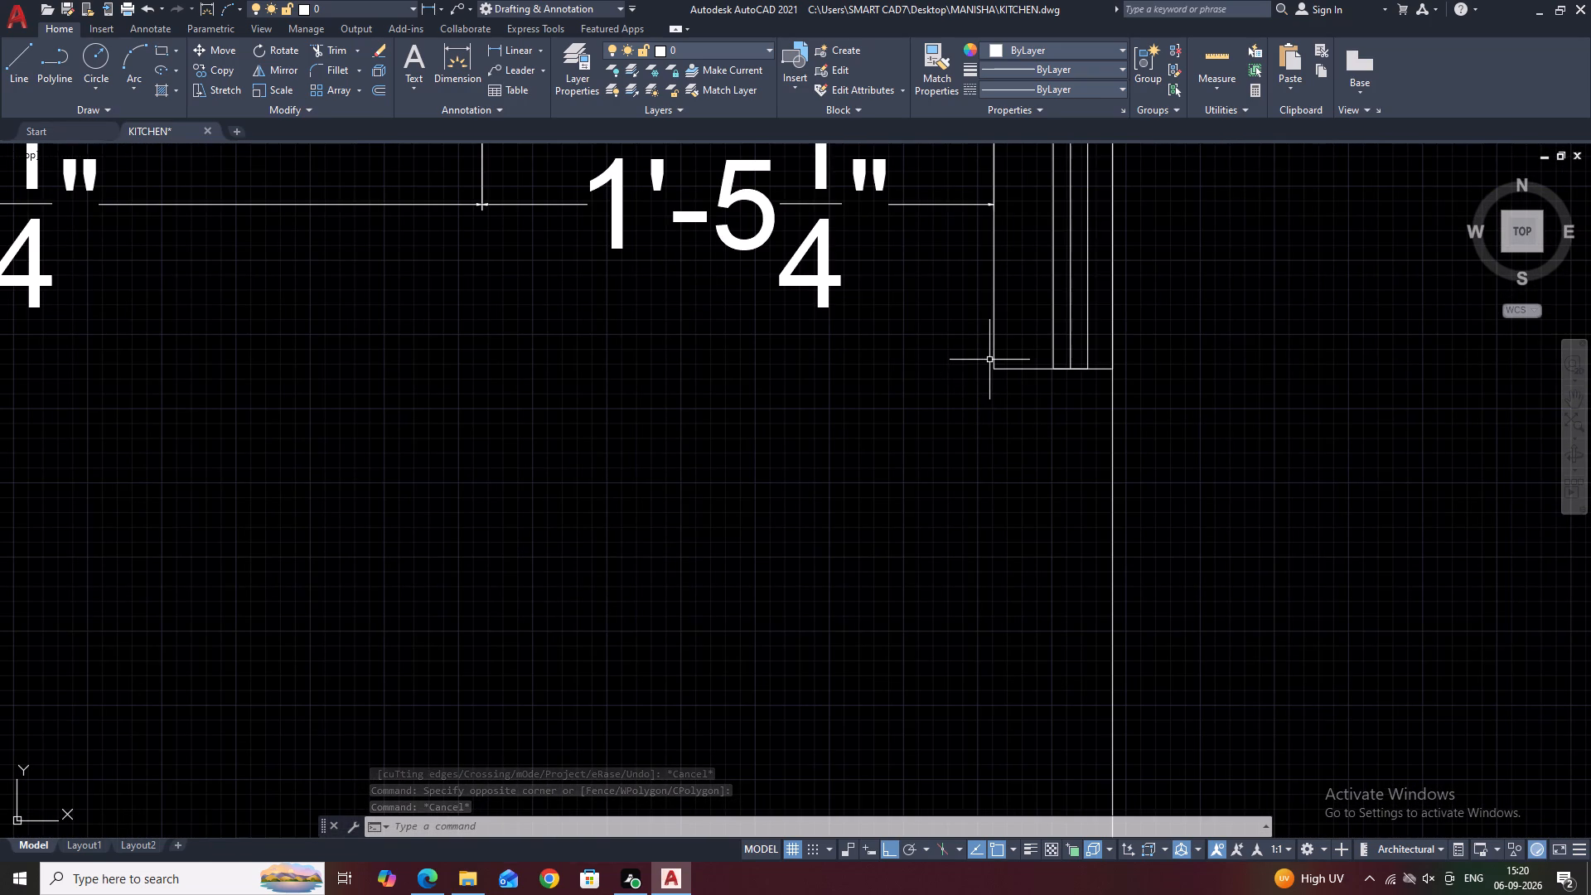
click(991, 357)
key(Escape)
scroll(976, 354, down, 1)
key(l)
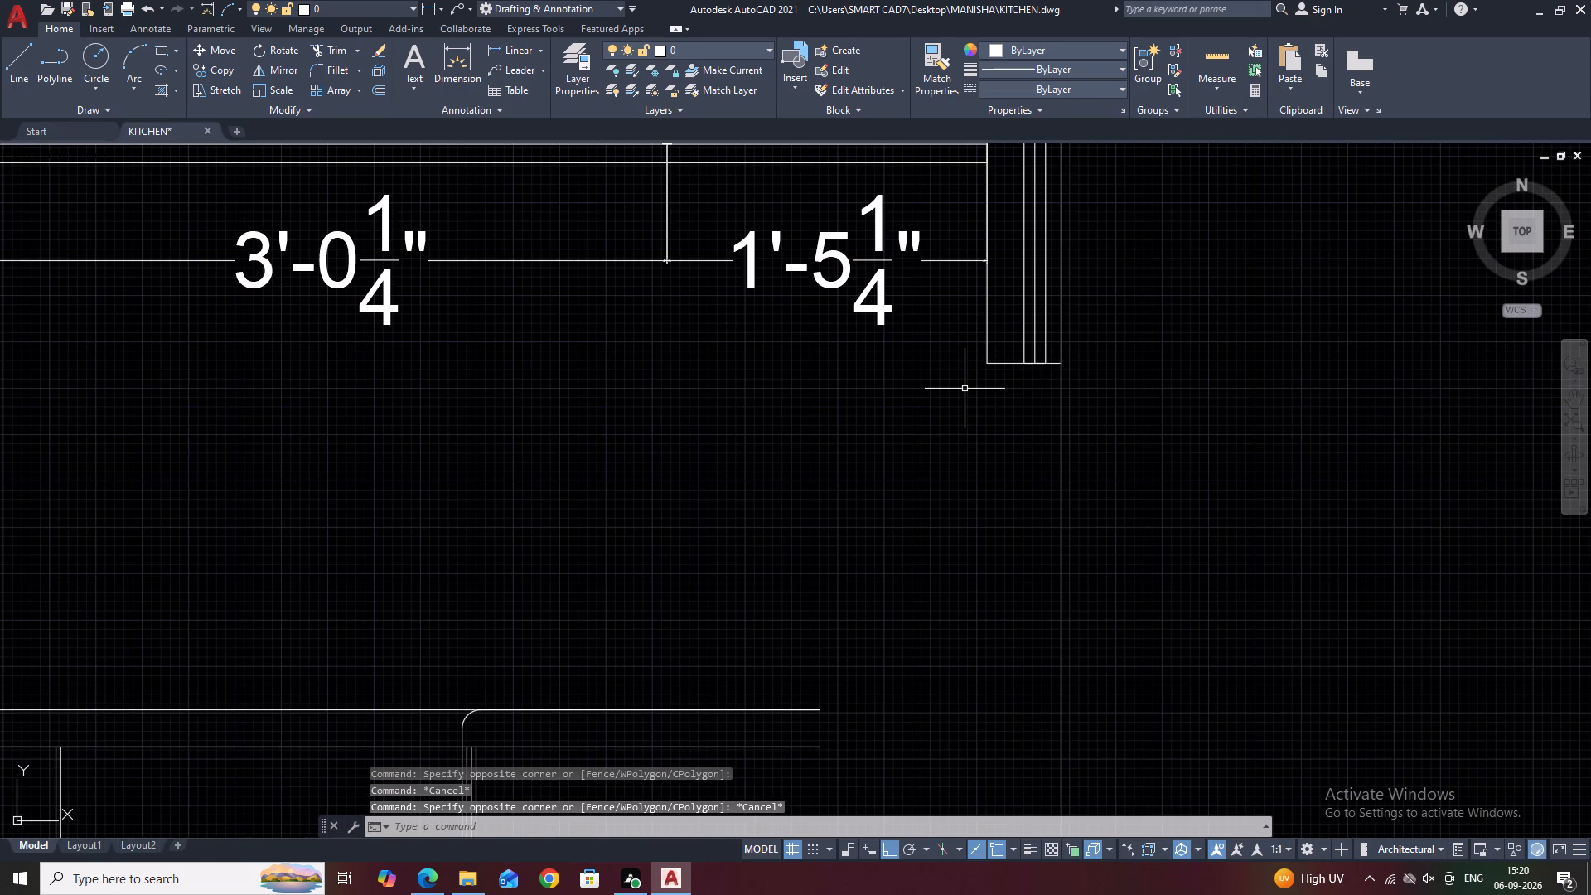
key(space)
click(986, 364)
scroll(980, 359, down, 3)
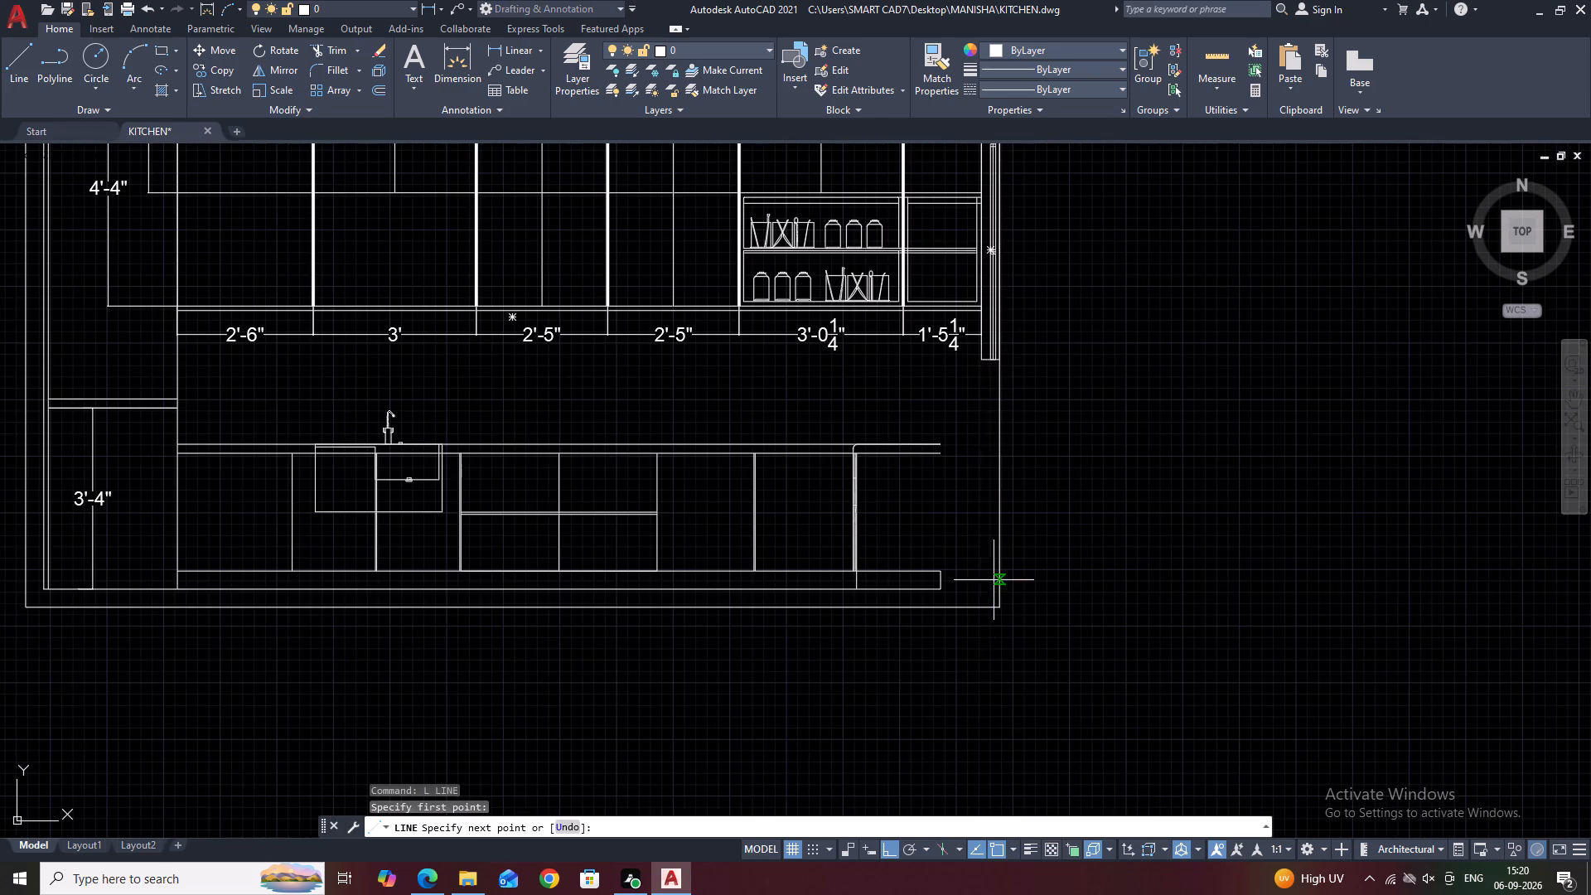
click(987, 607)
key(Escape)
middle_drag(984, 468, 1004, 492)
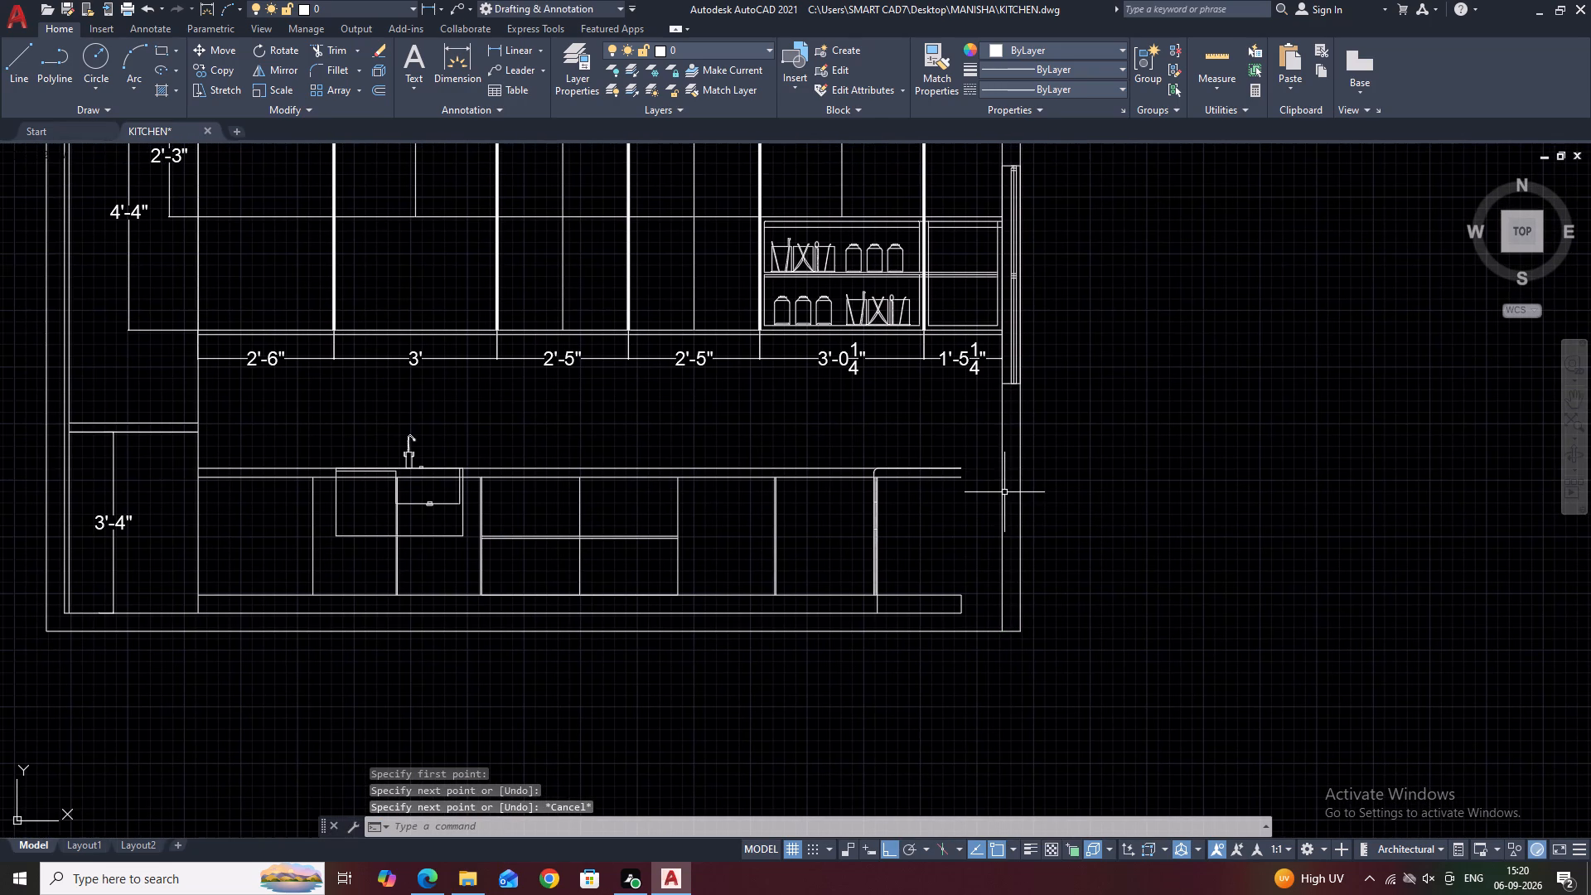
Extend the two countertop lines to meet the right wall's inner vertical line.
key(e)
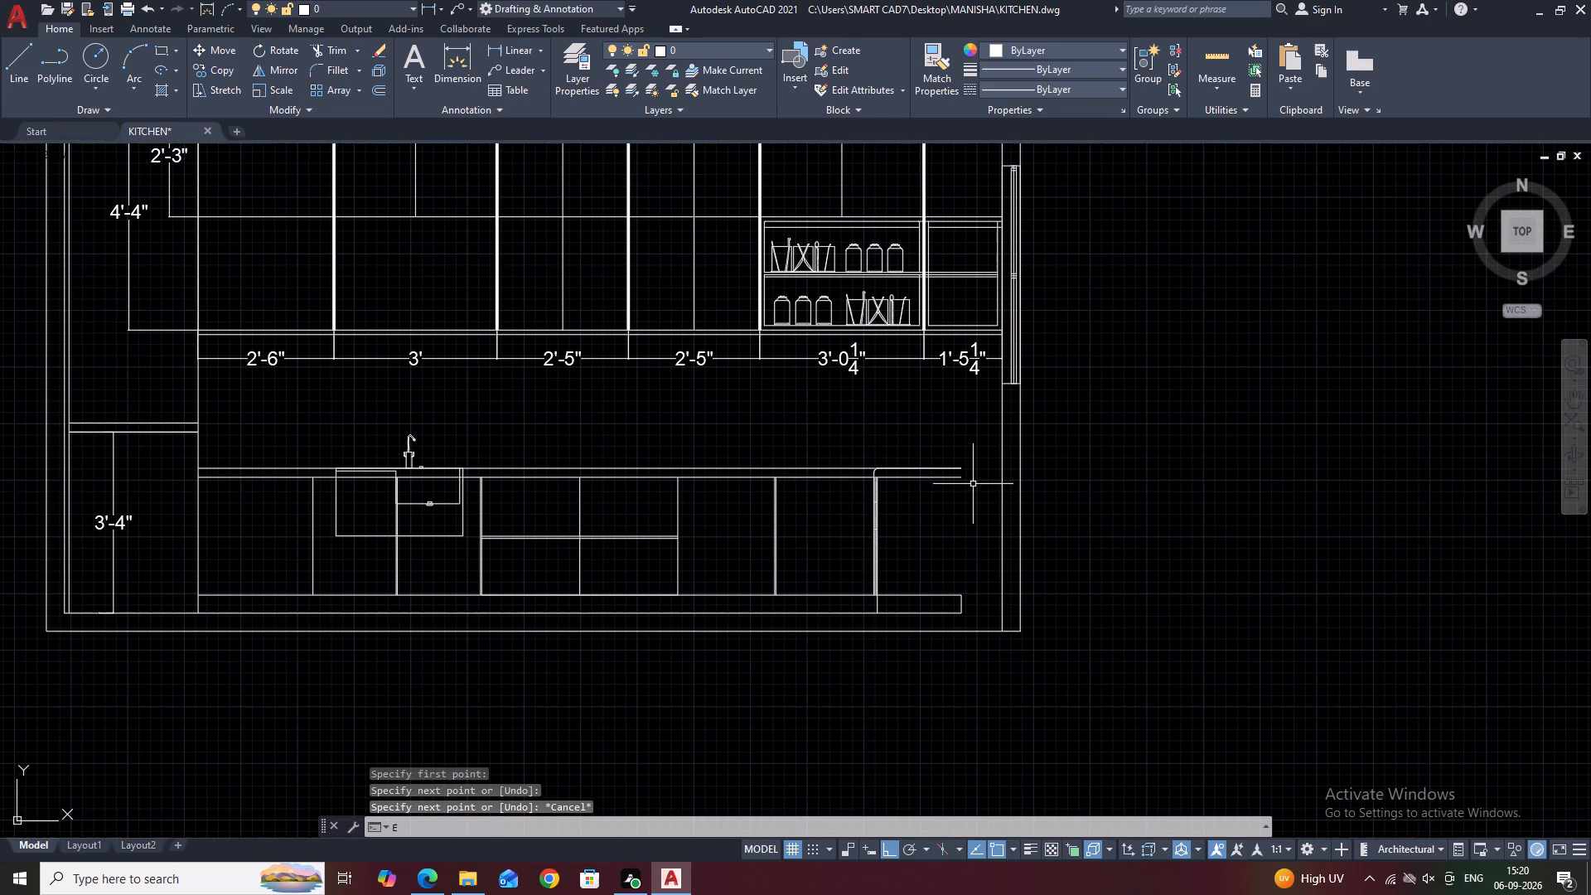
key(x)
key(space)
click(941, 431)
click(916, 508)
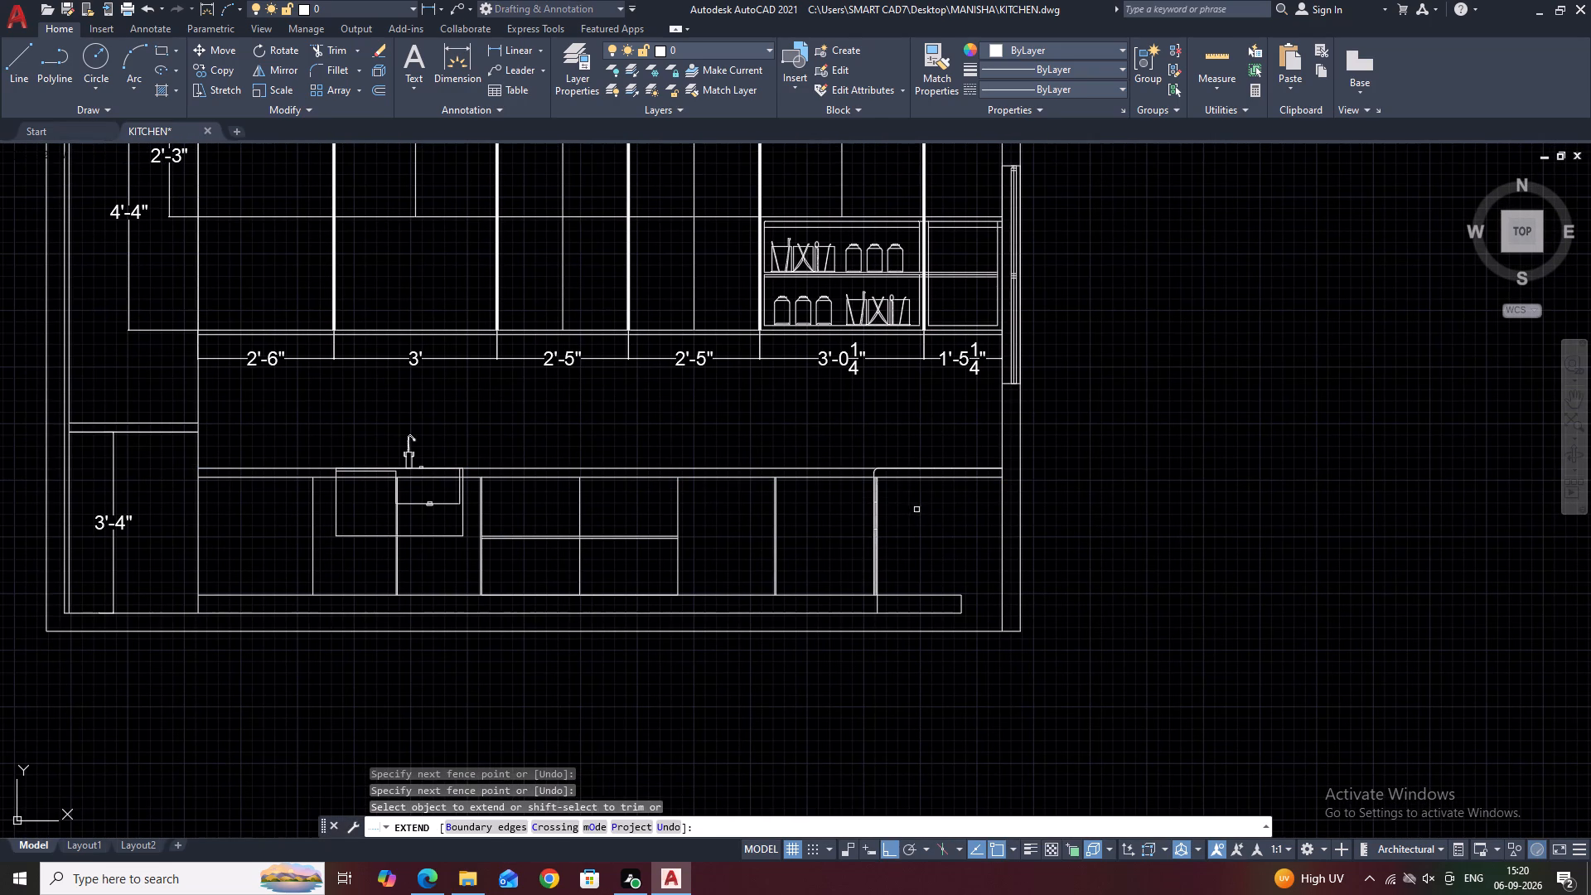
click(952, 578)
key(Escape)
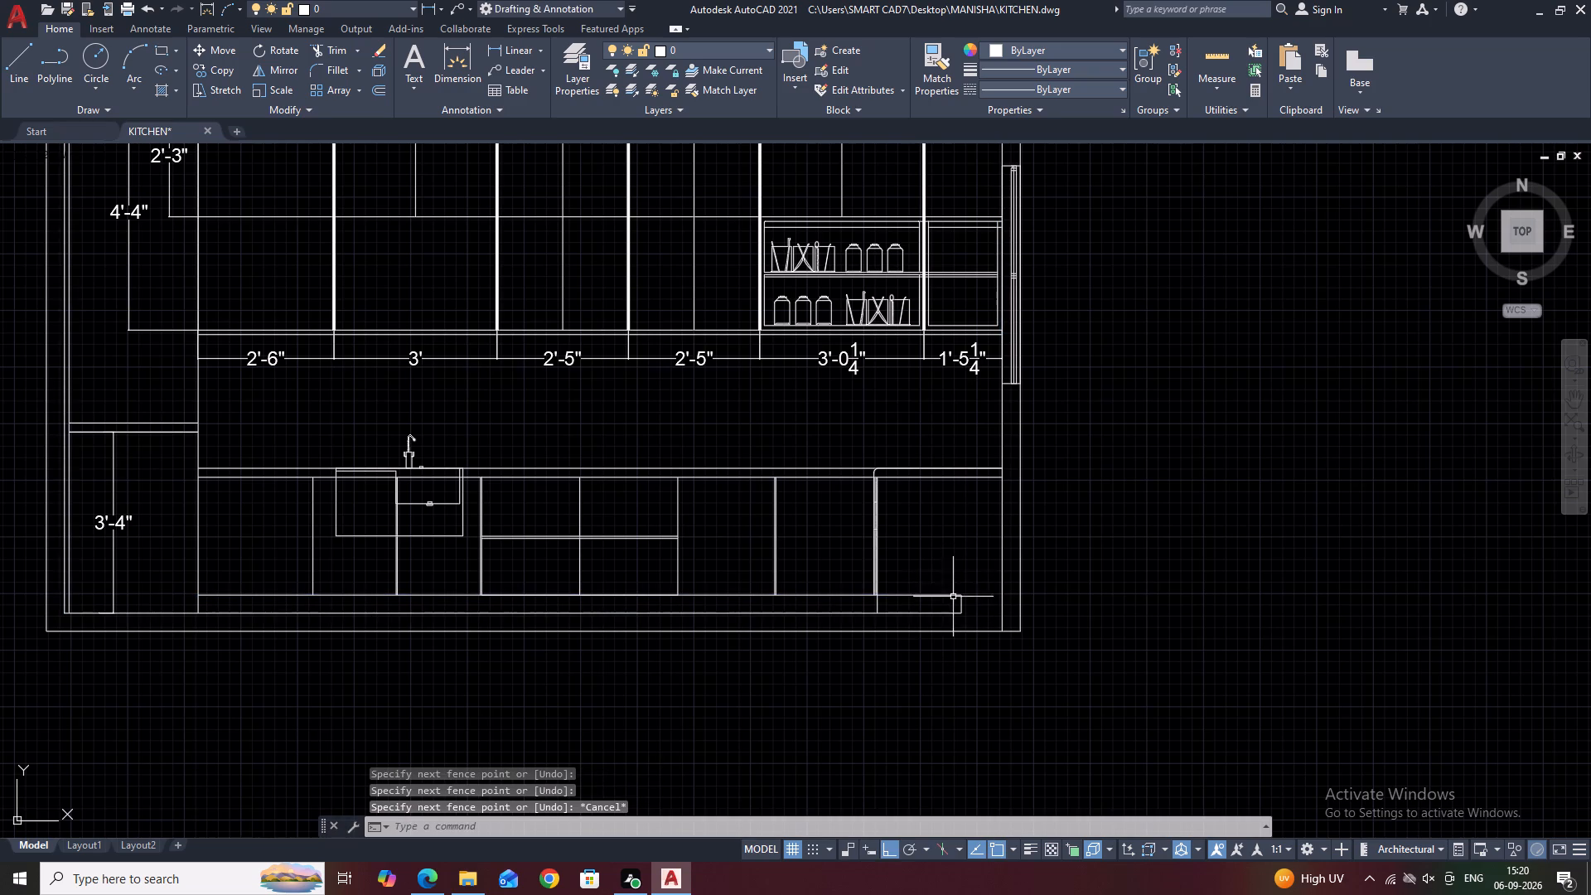
Stretch the short vertical end of the base cabinets' plinth across to the right wall's inner line.
click(962, 605)
scroll(960, 610, up, 2)
click(962, 599)
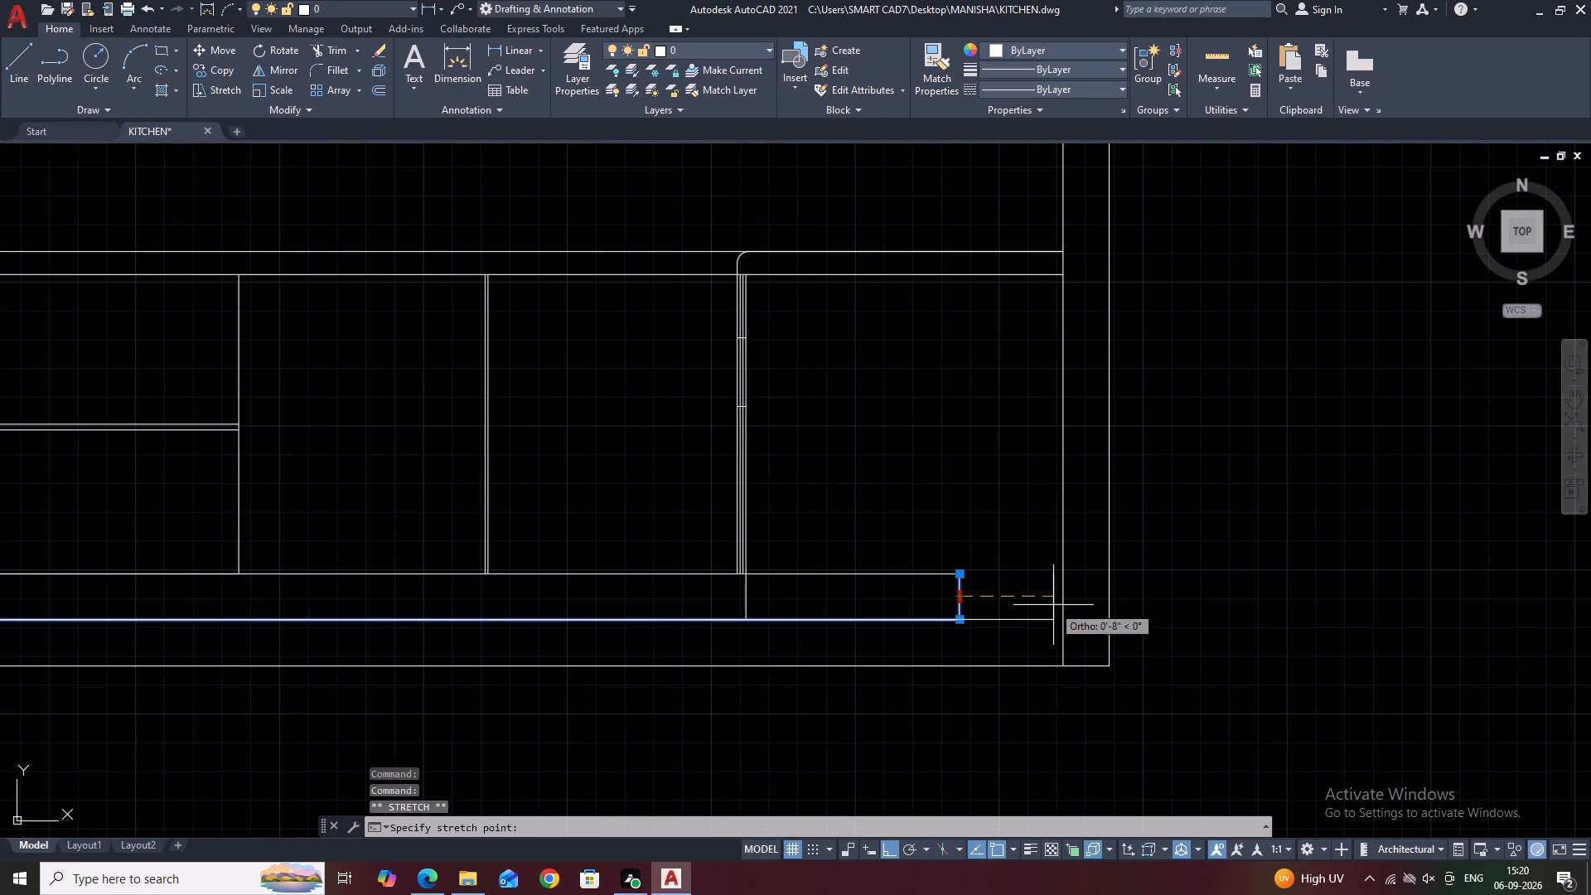
click(1061, 601)
key(Escape)
Stretch the end of the plinth's upper line to meet the right wall's inner line.
click(978, 565)
click(940, 594)
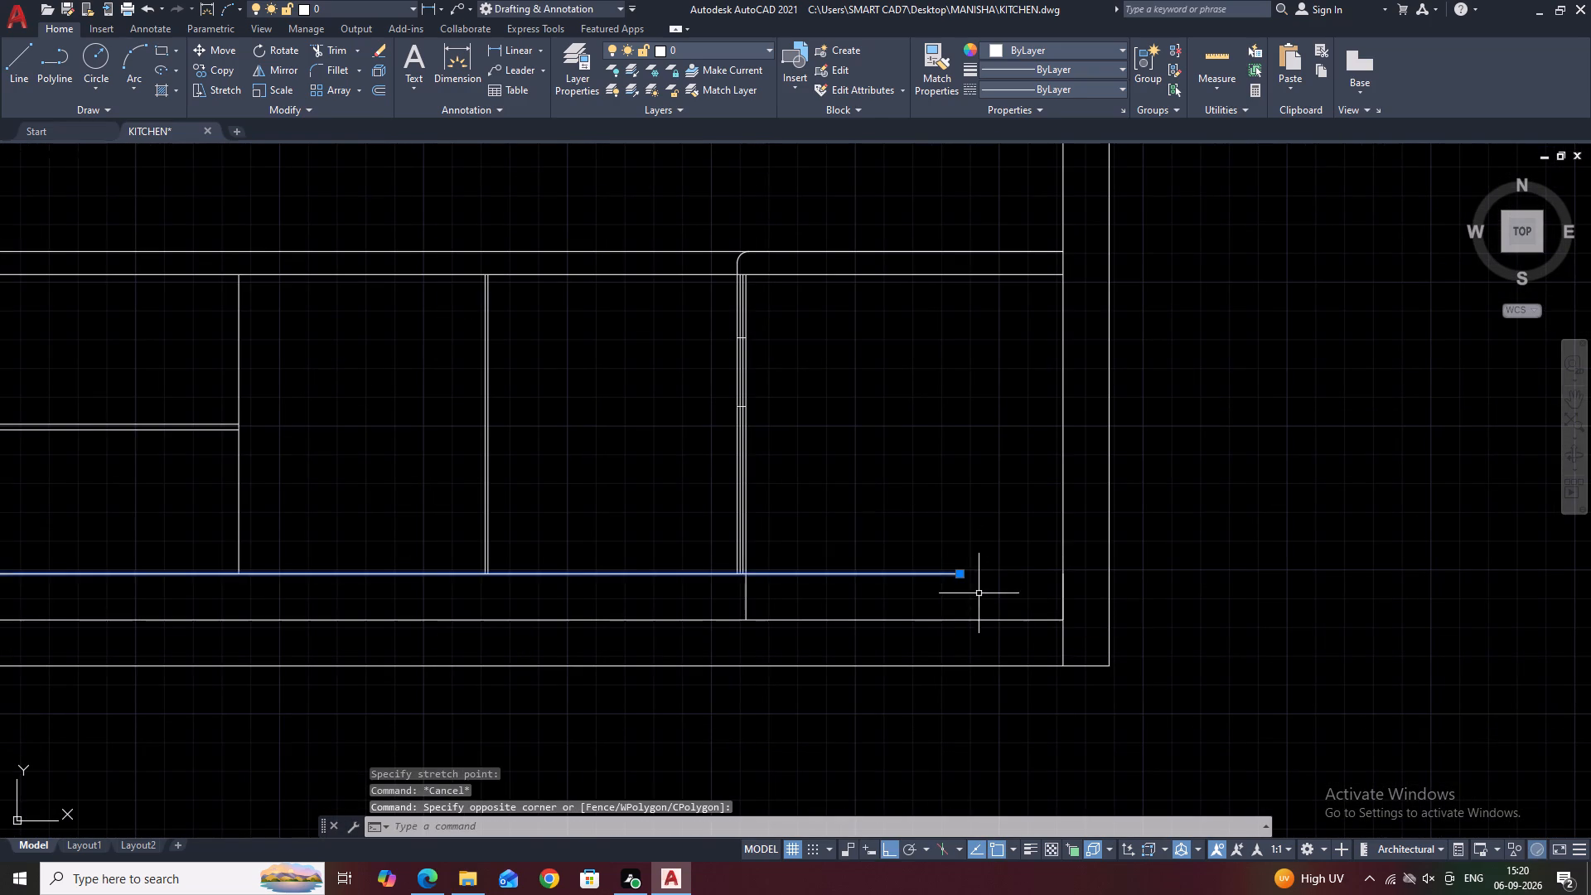
scroll(984, 593, up, 1)
click(945, 563)
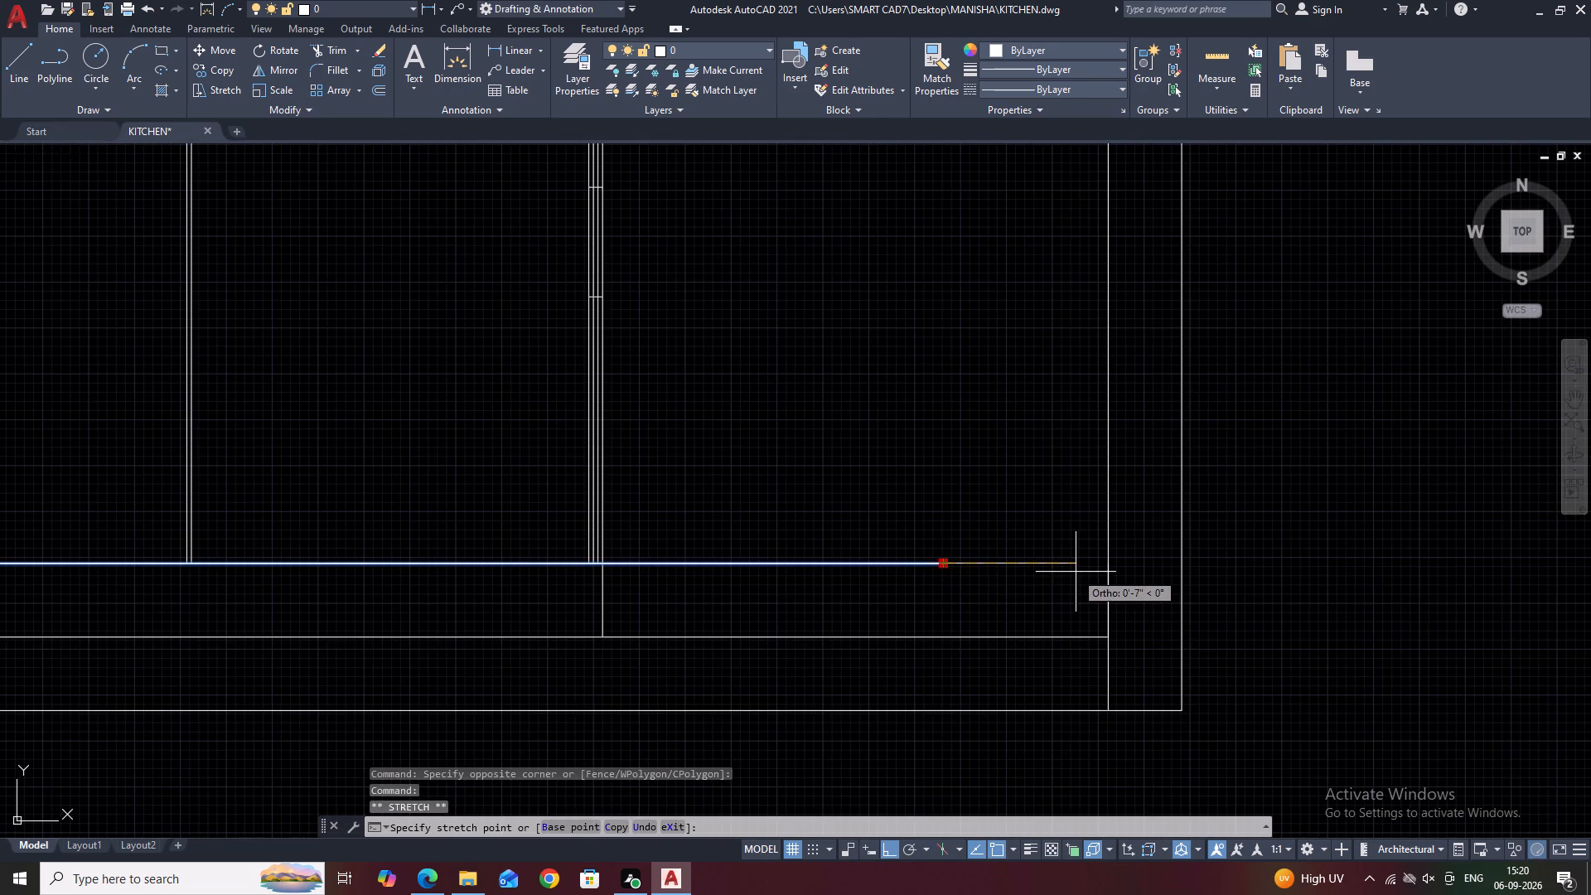
click(1109, 566)
key(Escape)
scroll(1043, 544, down, 3)
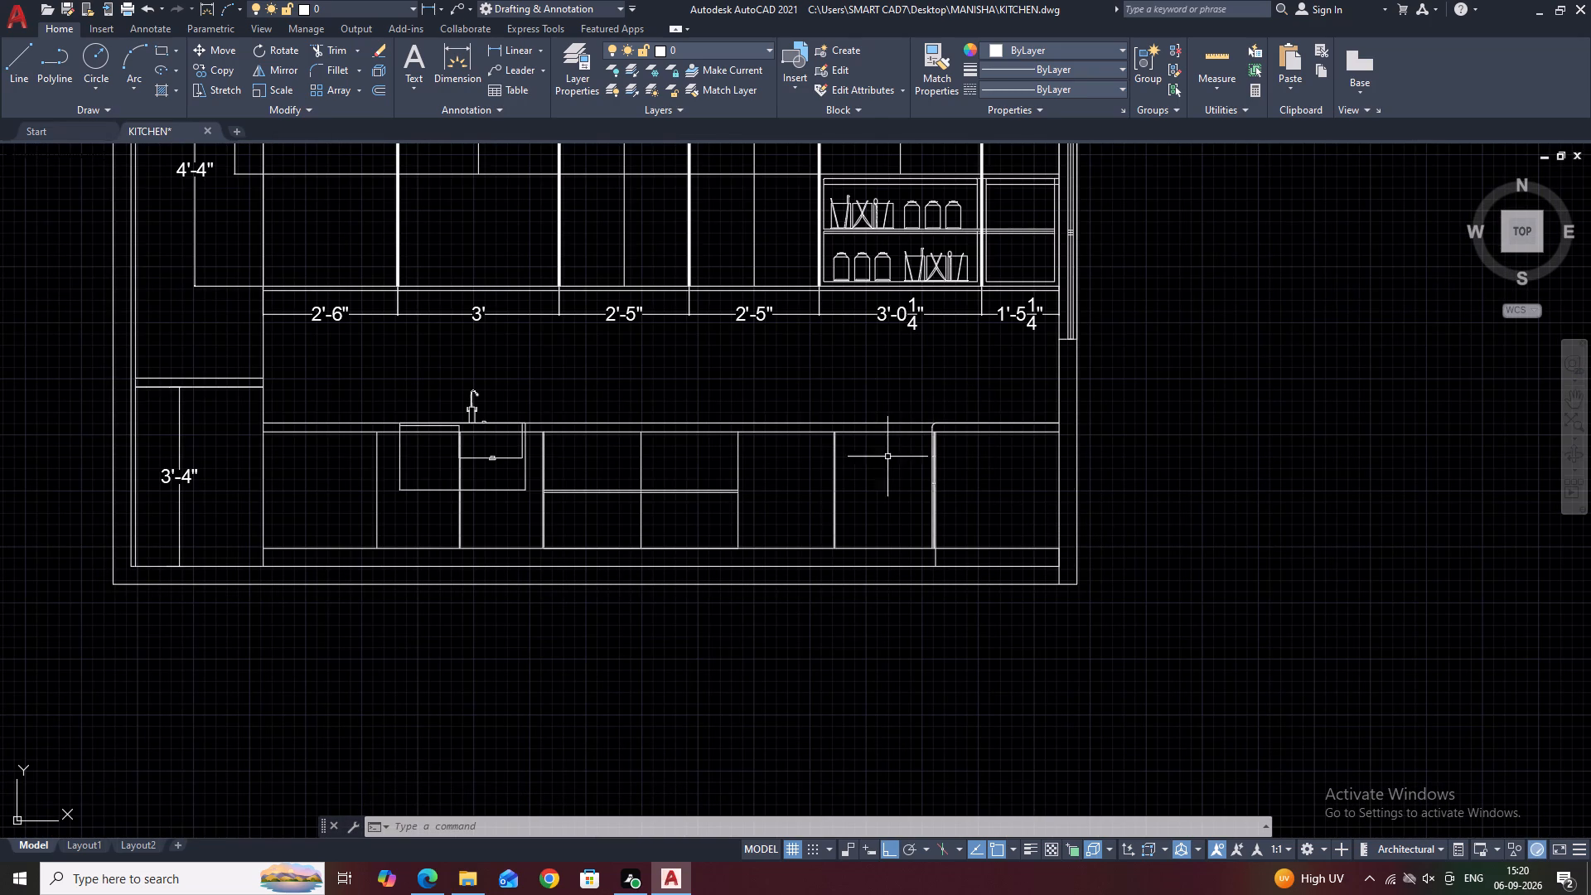
Trim the overlapping line ends at both top corners of the narrow open shelf unit's inner frame beside the right wall.
middle_drag(1069, 302, 1049, 467)
scroll(1023, 374, up, 2)
middle_drag(1028, 284, 979, 317)
key(t)
text(R)
key(space)
scroll(992, 341, up, 2)
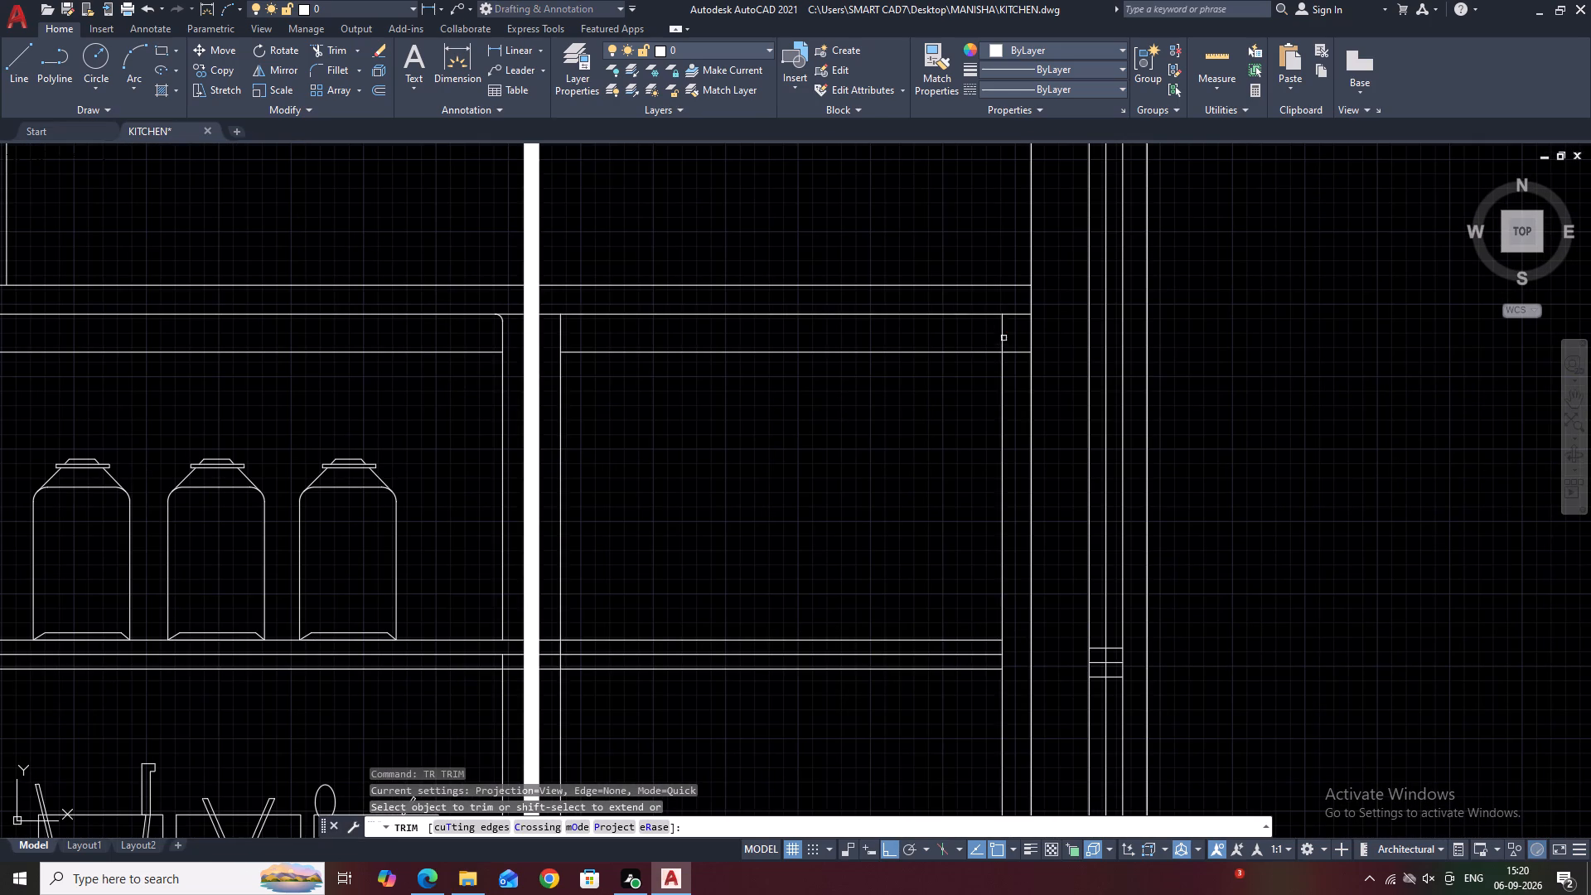
click(1012, 358)
click(994, 326)
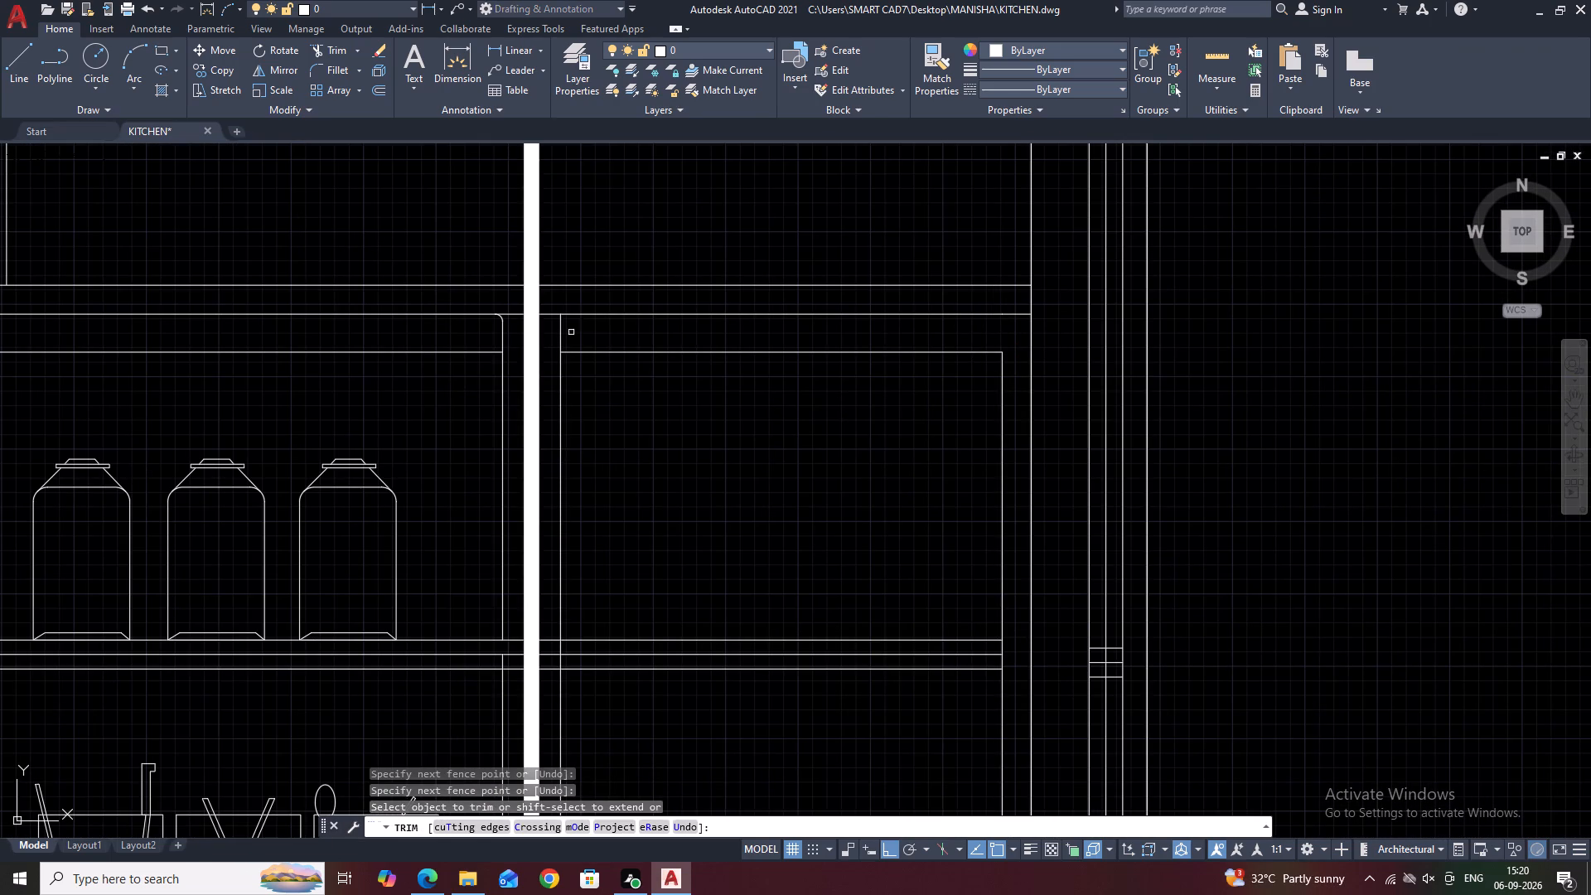
click(559, 327)
scroll(718, 336, down, 2)
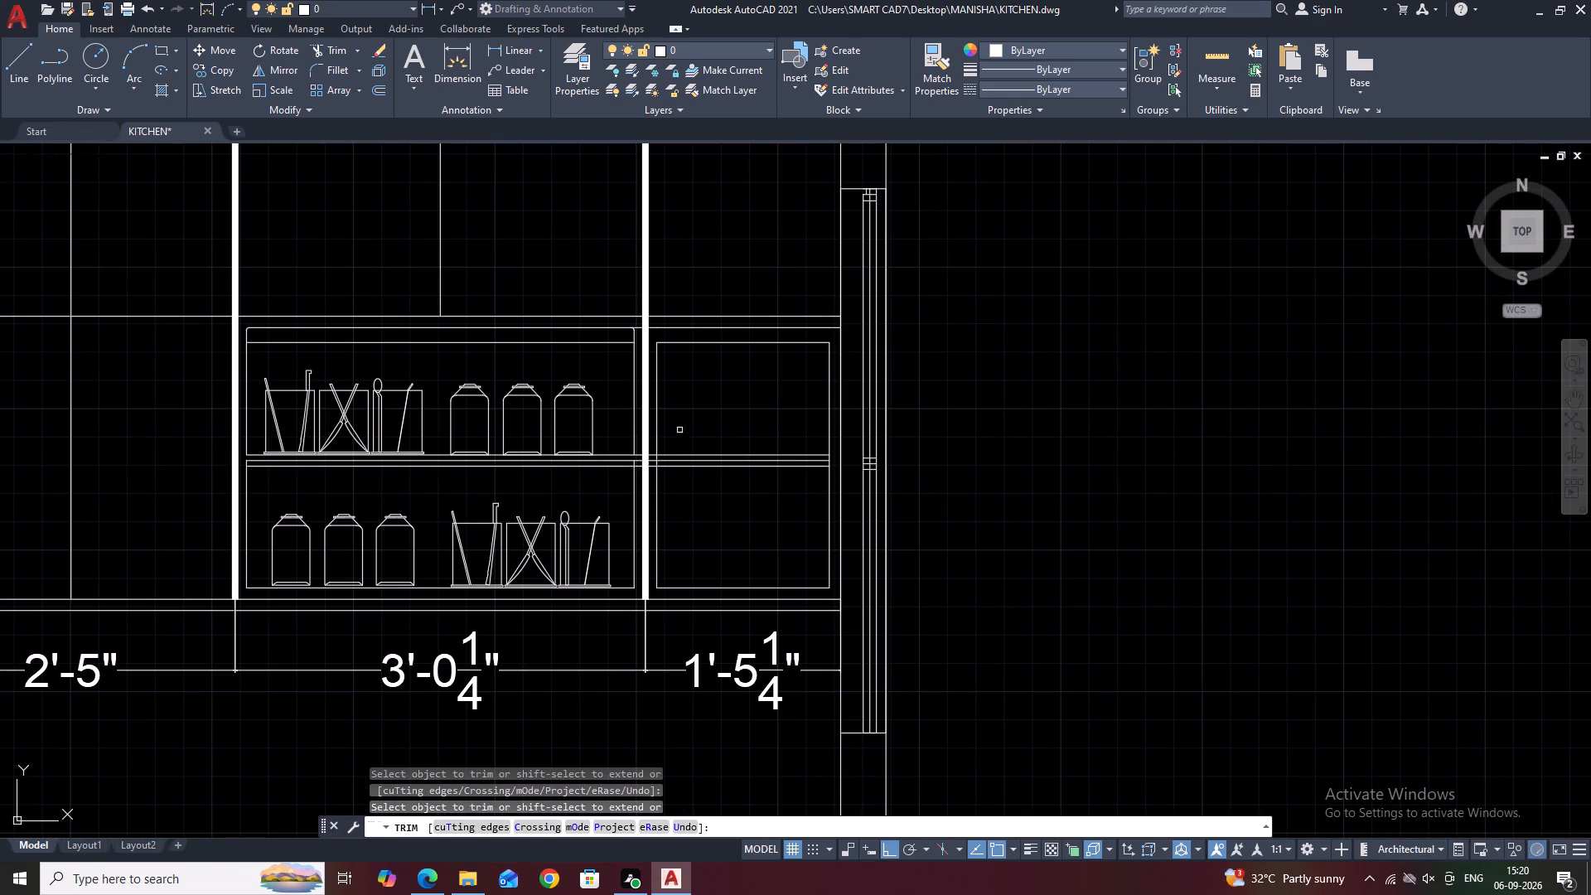
key(Escape)
Extend the narrow shelf unit's three mid-shelf lines through the right wall's inner line into the window frame.
scroll(845, 457, down, 2)
middle_drag(949, 452, 874, 432)
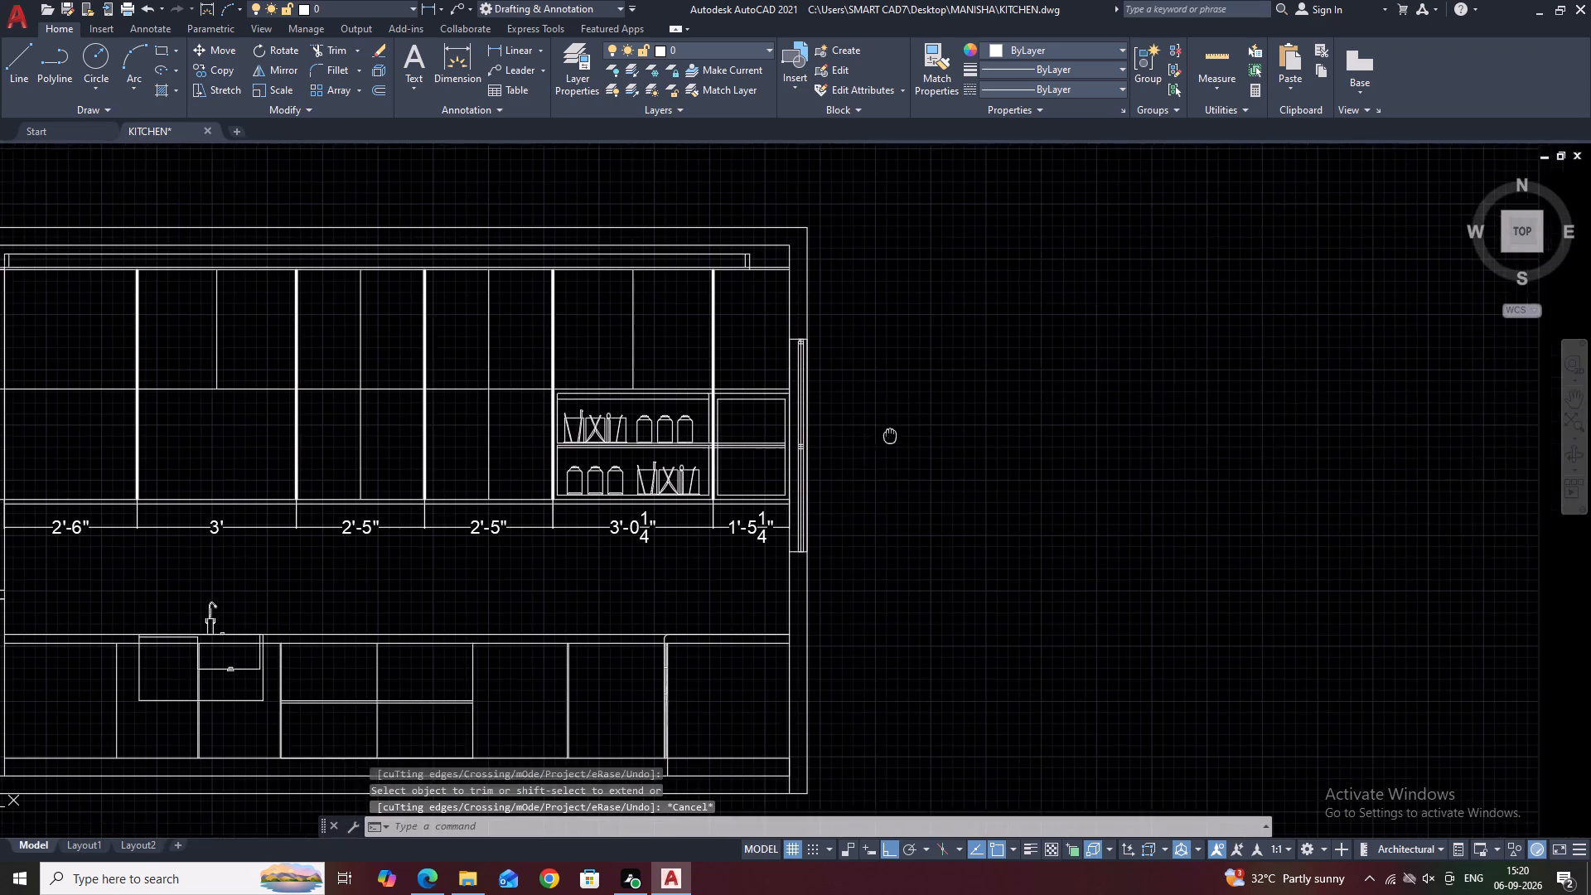
middle_drag(874, 432, 849, 425)
scroll(736, 436, up, 2)
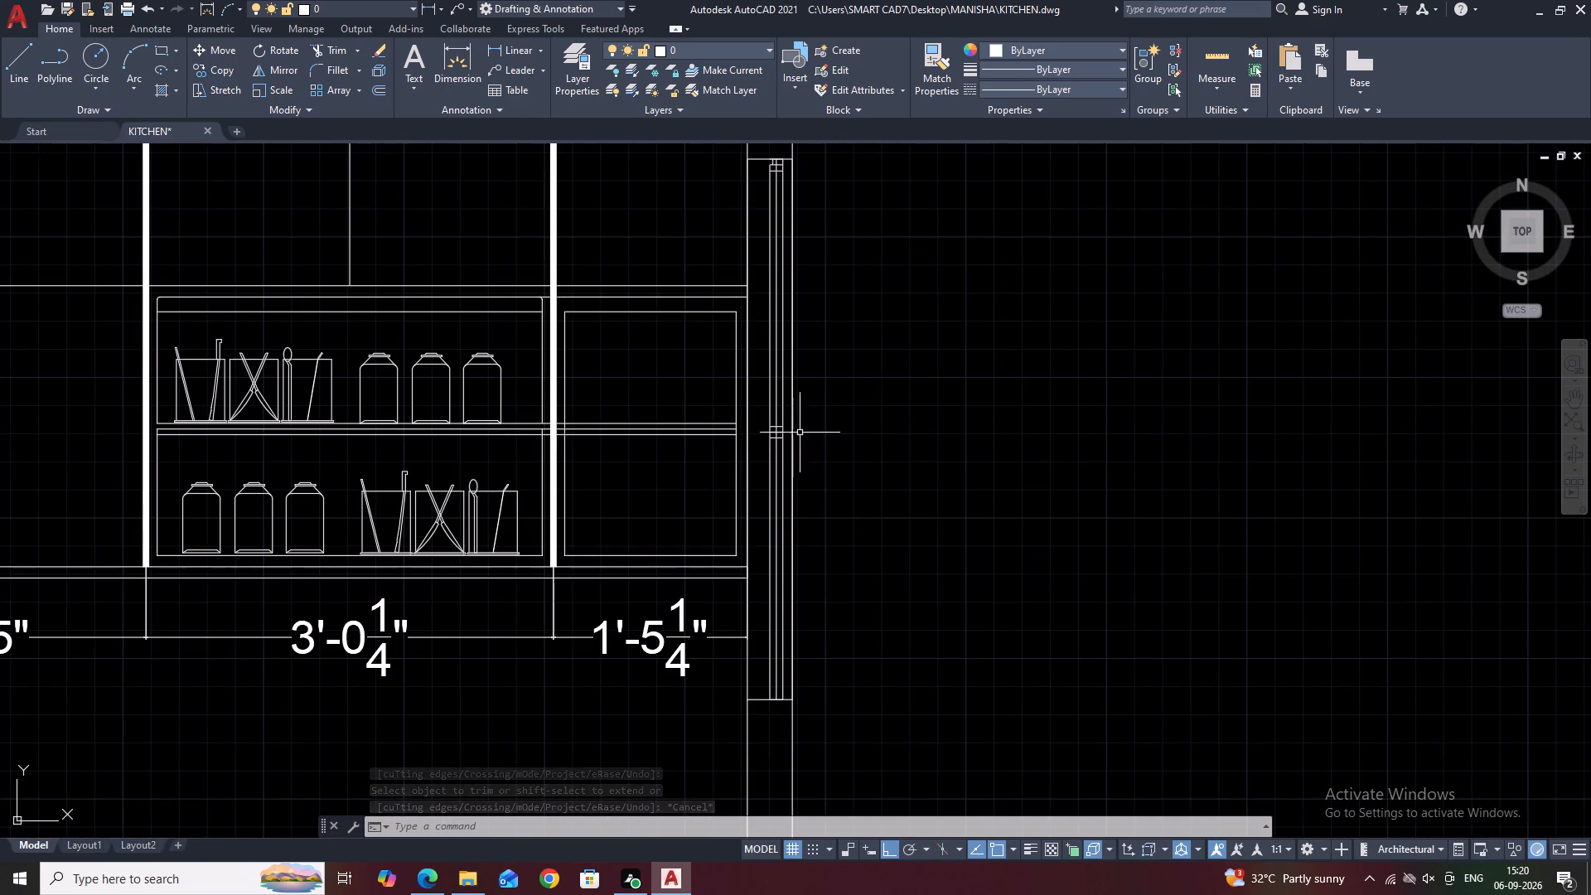
scroll(694, 428, up, 3)
drag(836, 355, 837, 364)
click(786, 481)
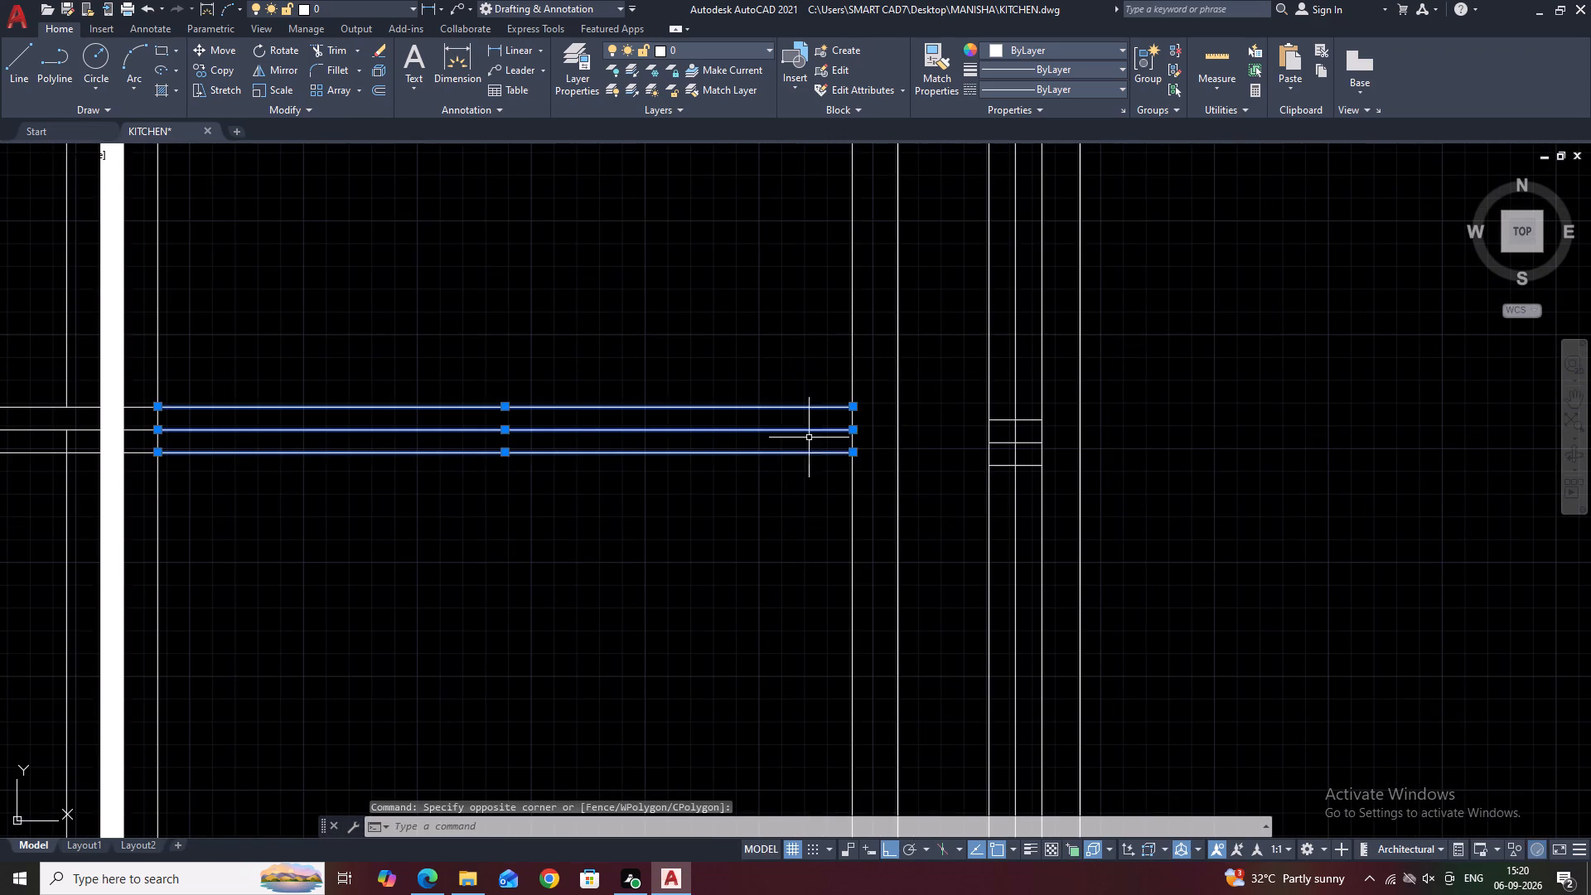
middle_drag(822, 432, 720, 484)
key(Escape)
text(EX)
key(space)
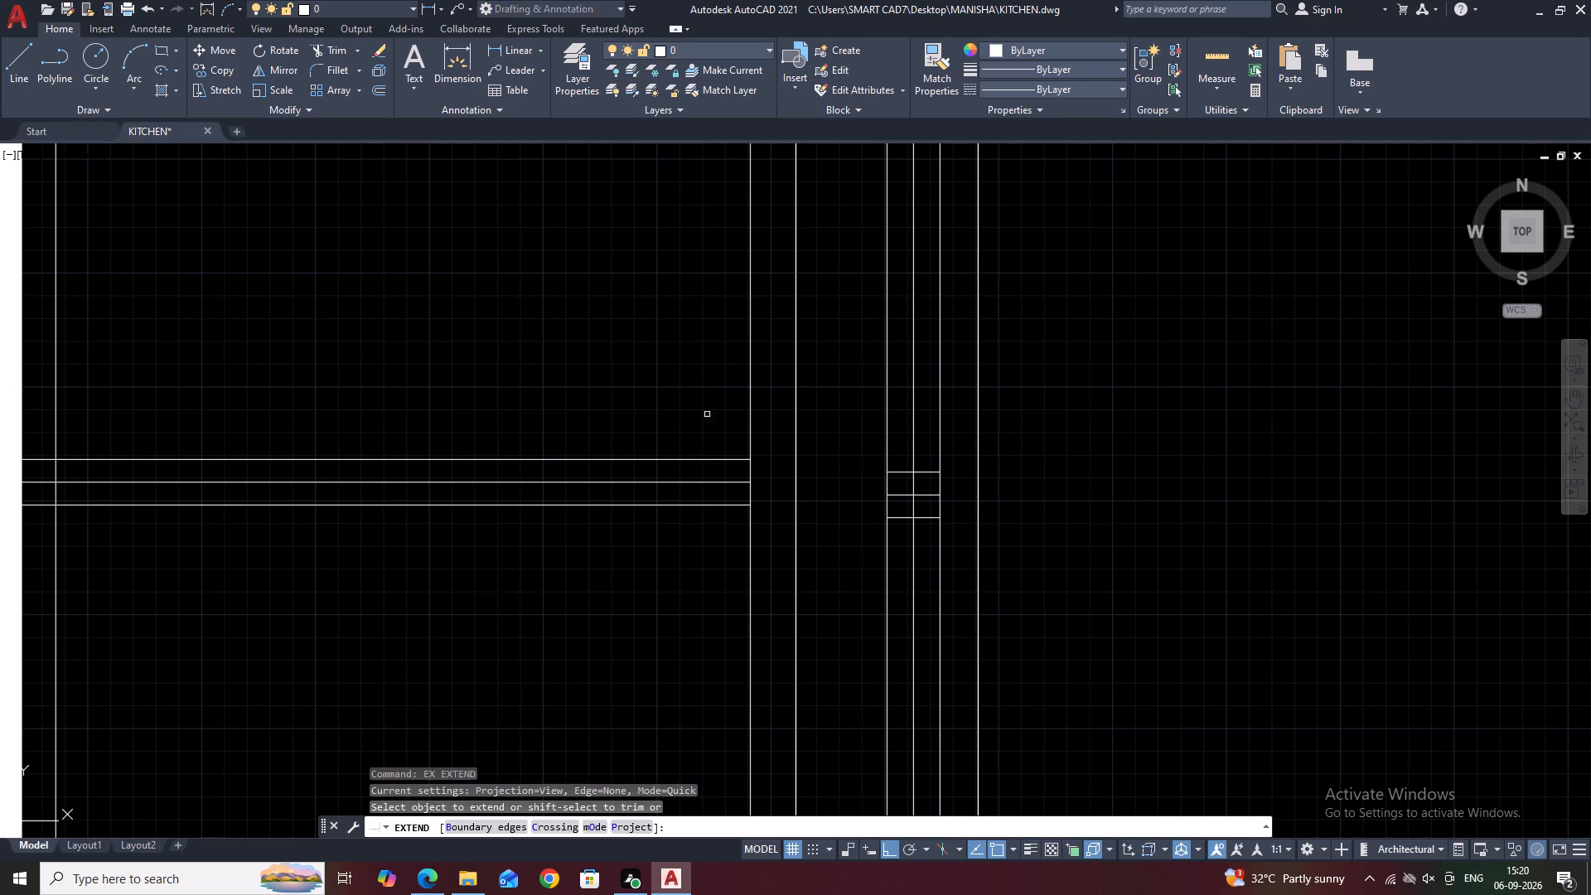
click(707, 412)
click(684, 542)
click(767, 441)
click(788, 554)
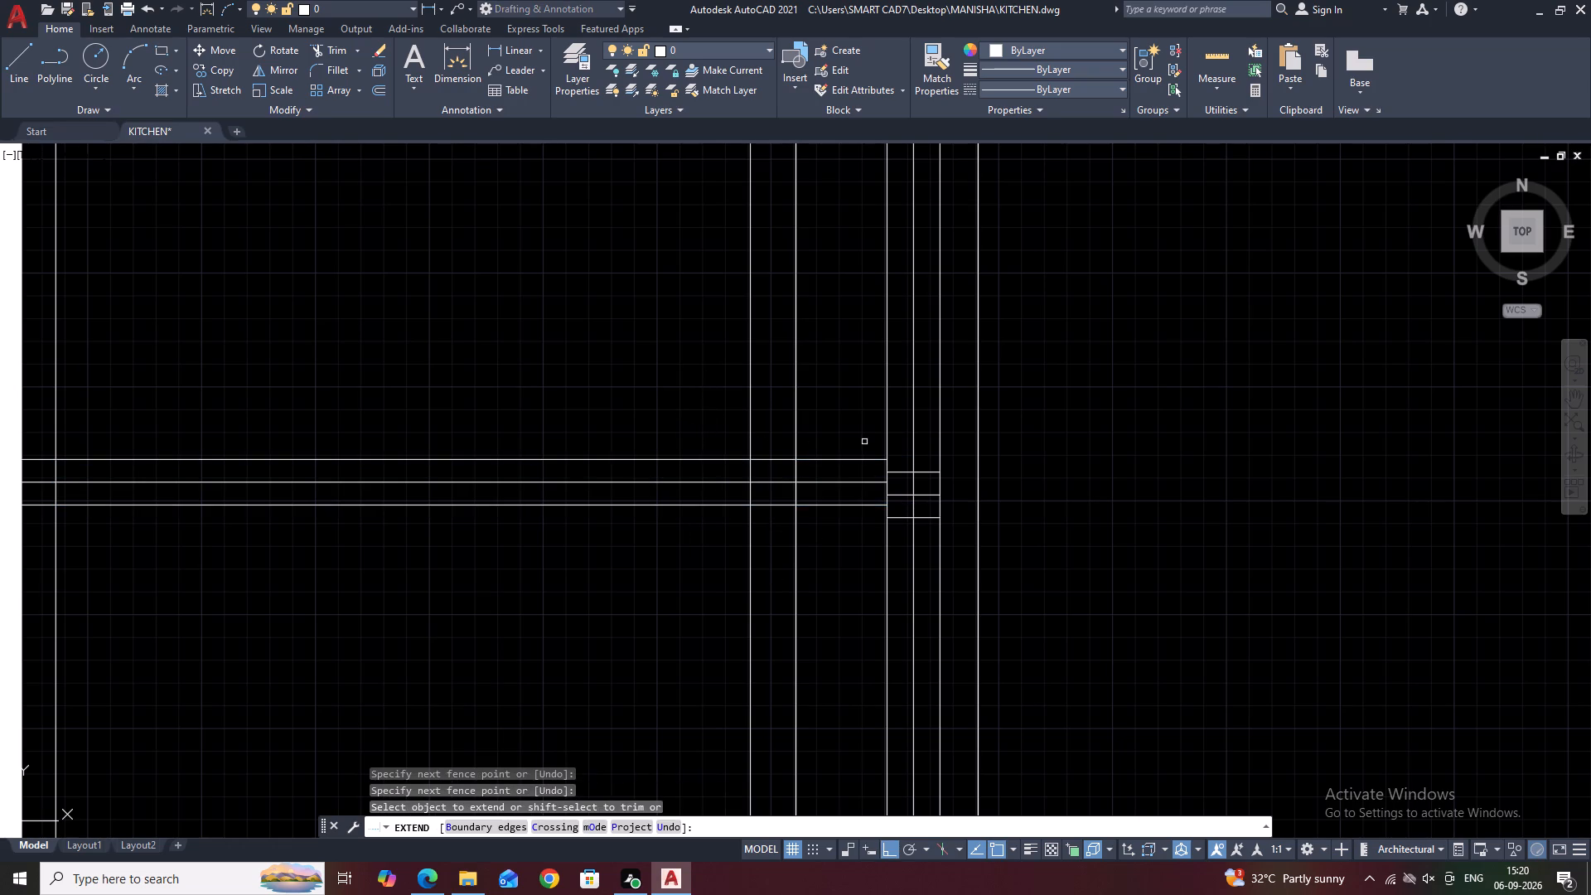
drag(864, 438, 863, 470)
click(856, 542)
key(Escape)
Move the window frame's three short mid-height horizontal lines straight down by about 1 1/2".
scroll(897, 483, up, 2)
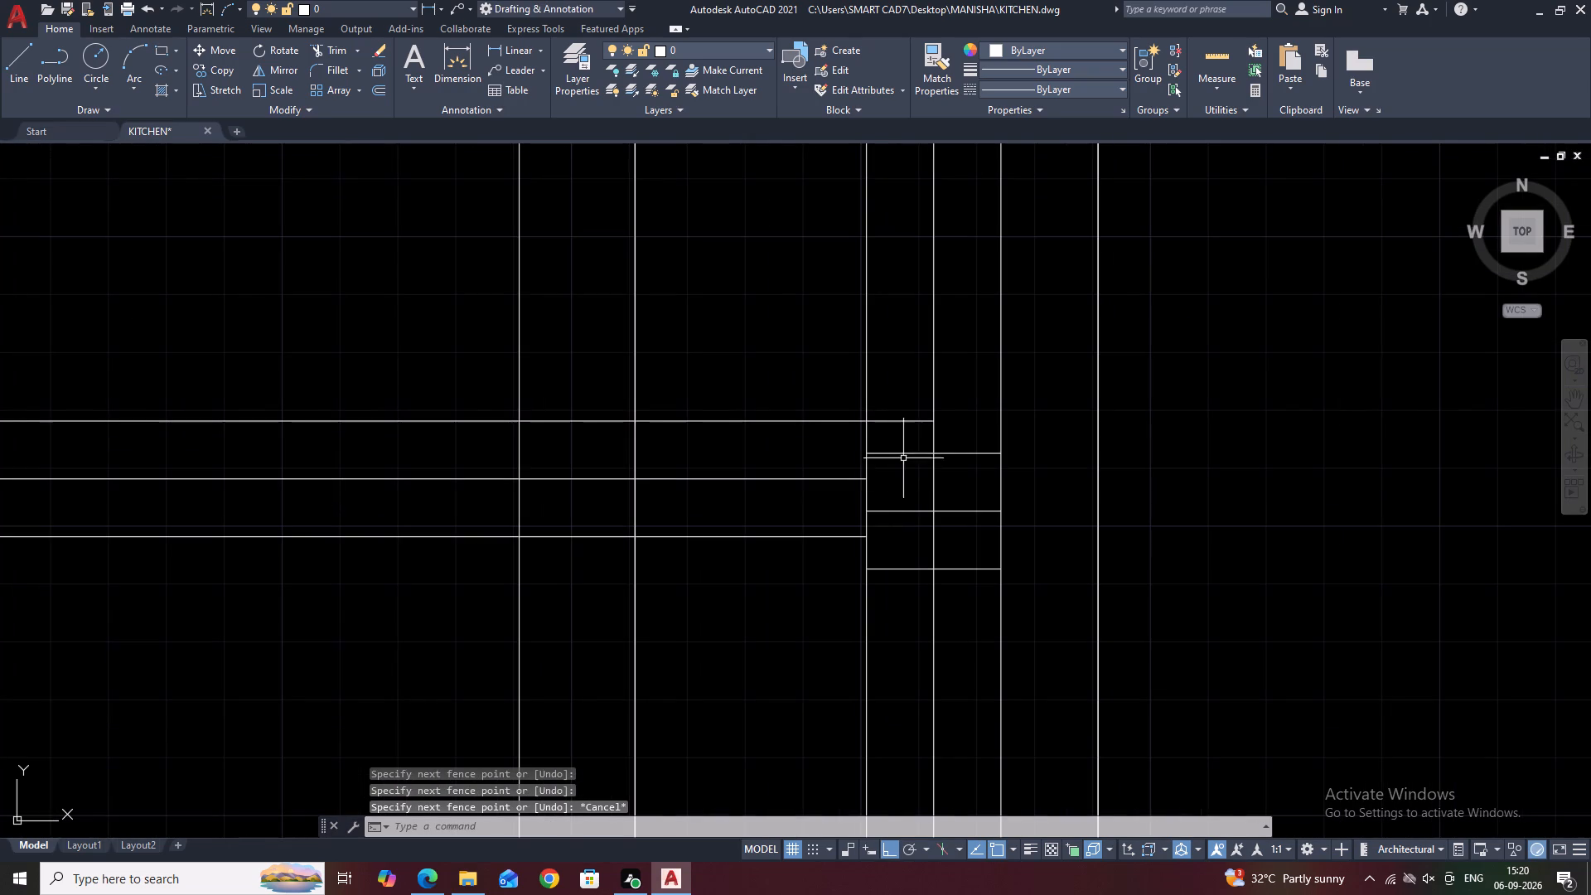
click(908, 443)
click(892, 588)
middle_drag(1120, 573, 1042, 415)
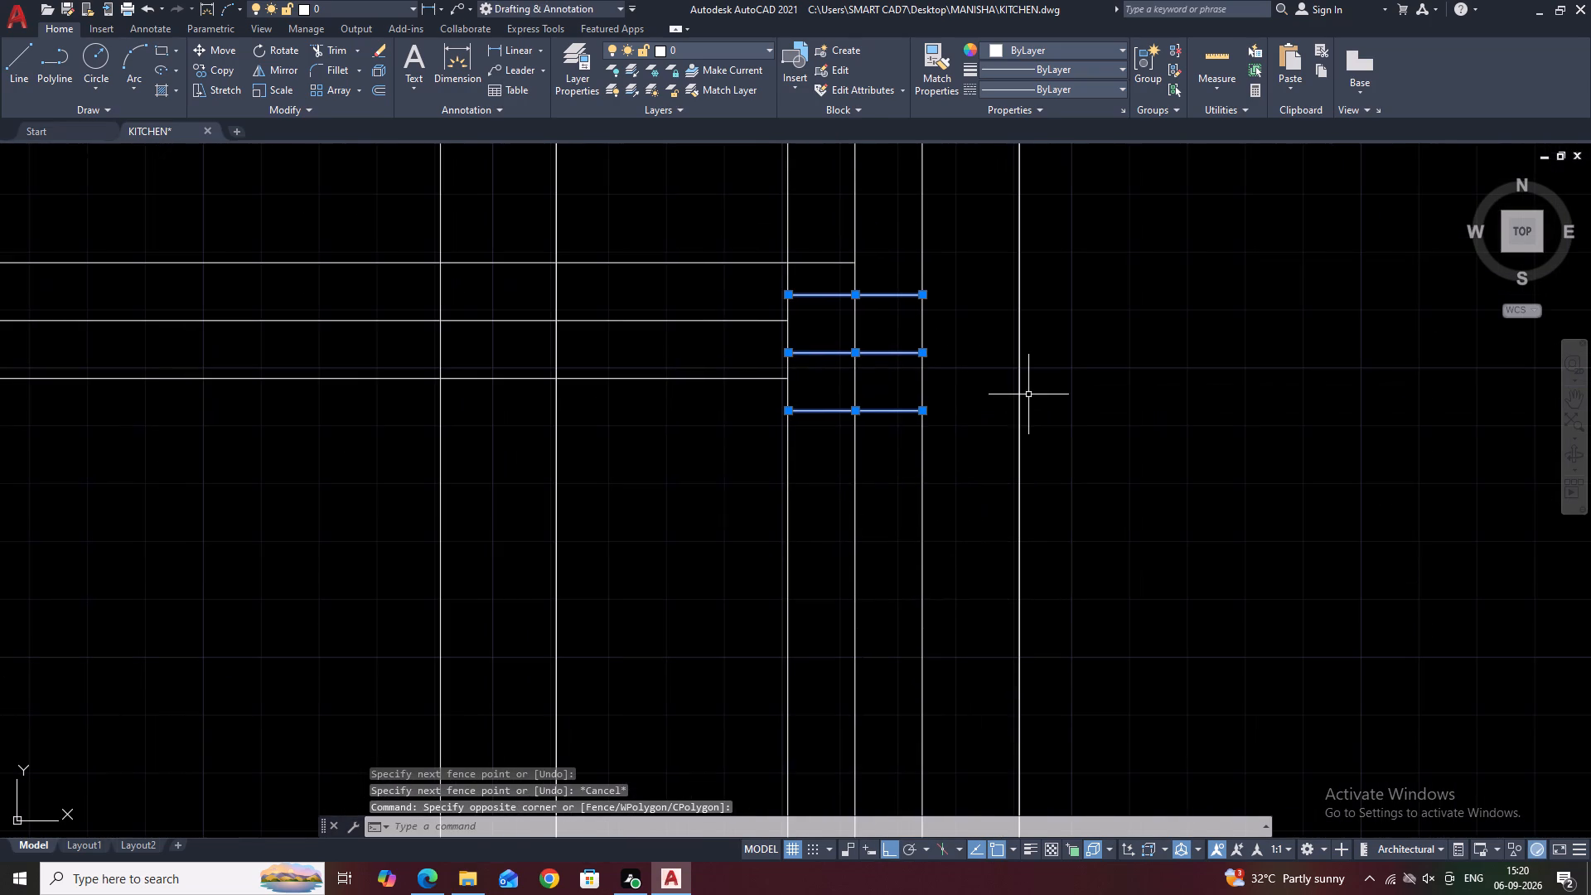
key(m)
key(space)
click(926, 411)
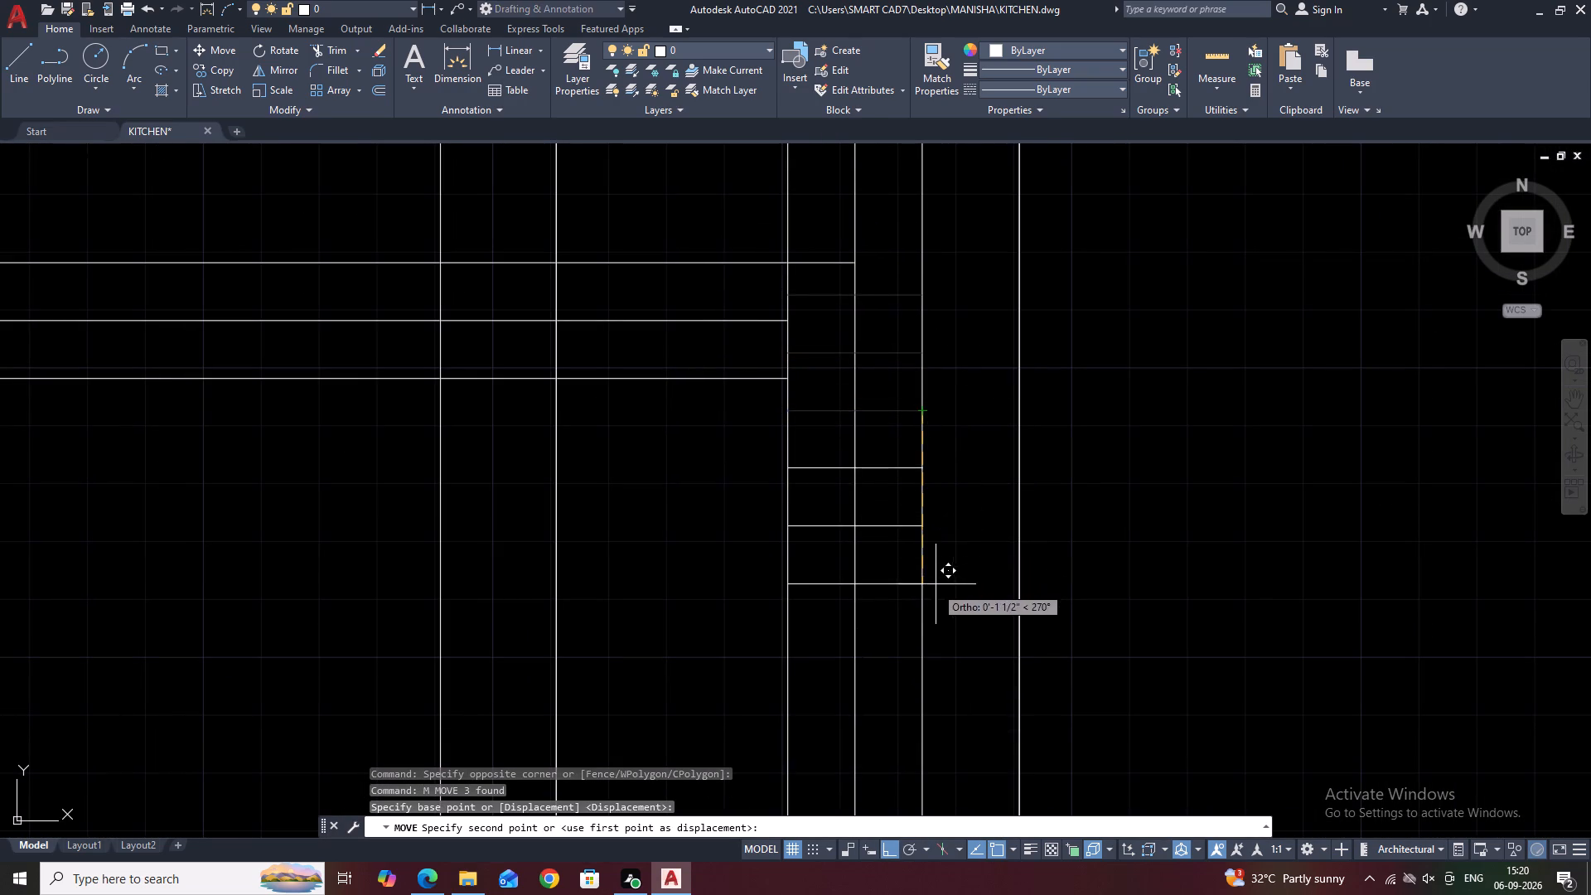
click(921, 584)
key(Escape)
Extend the three mid-shelf lines across the window frame to its outermost vertical line.
key(r)
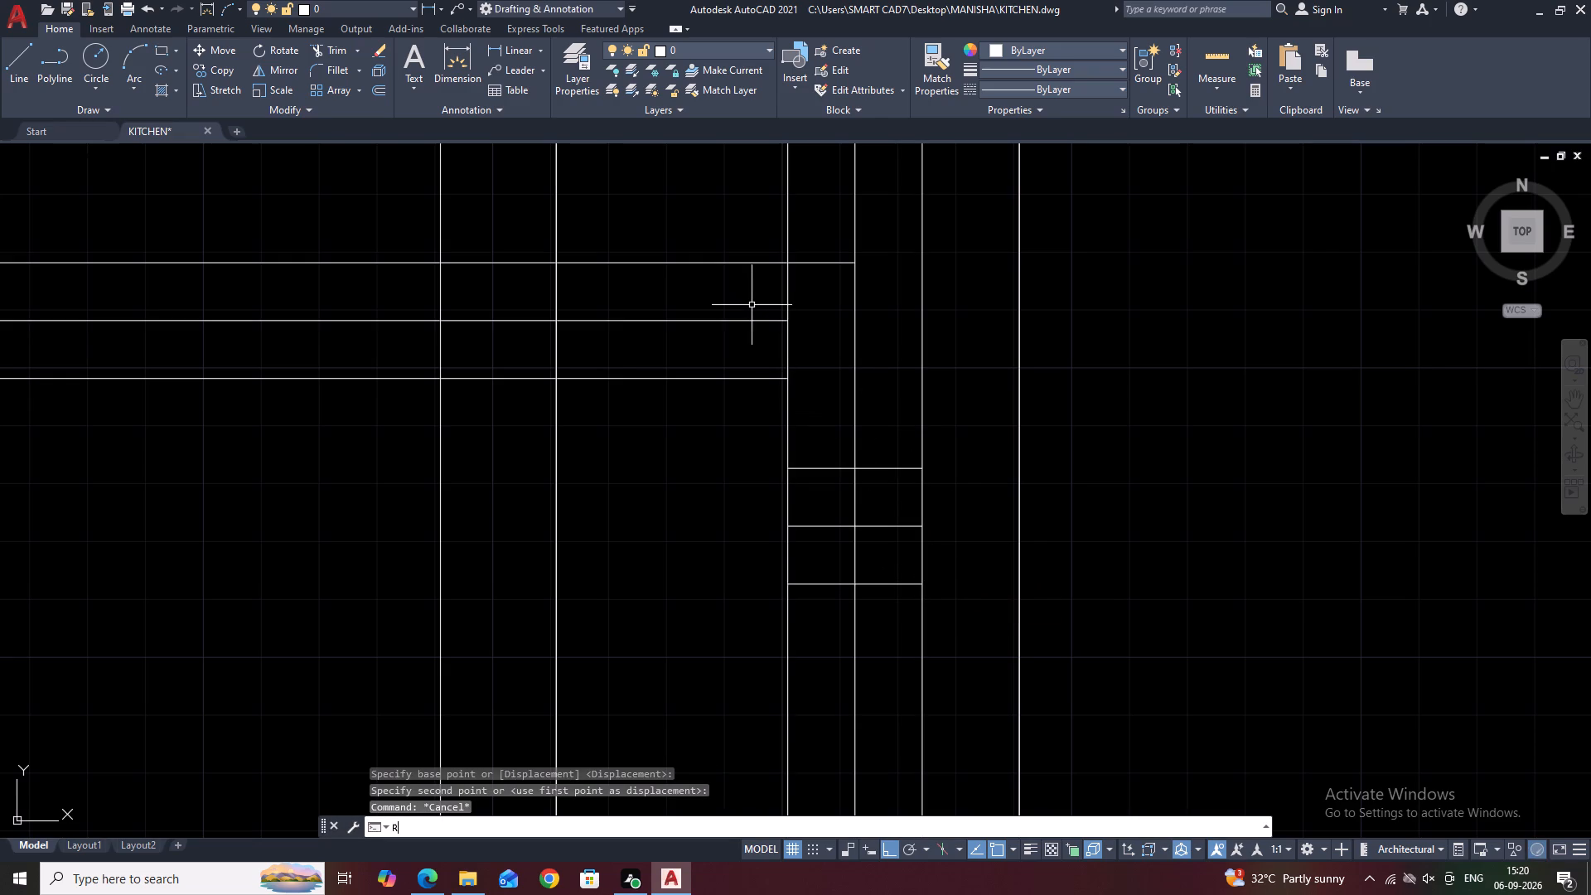
key(Escape)
text(EX)
key(space)
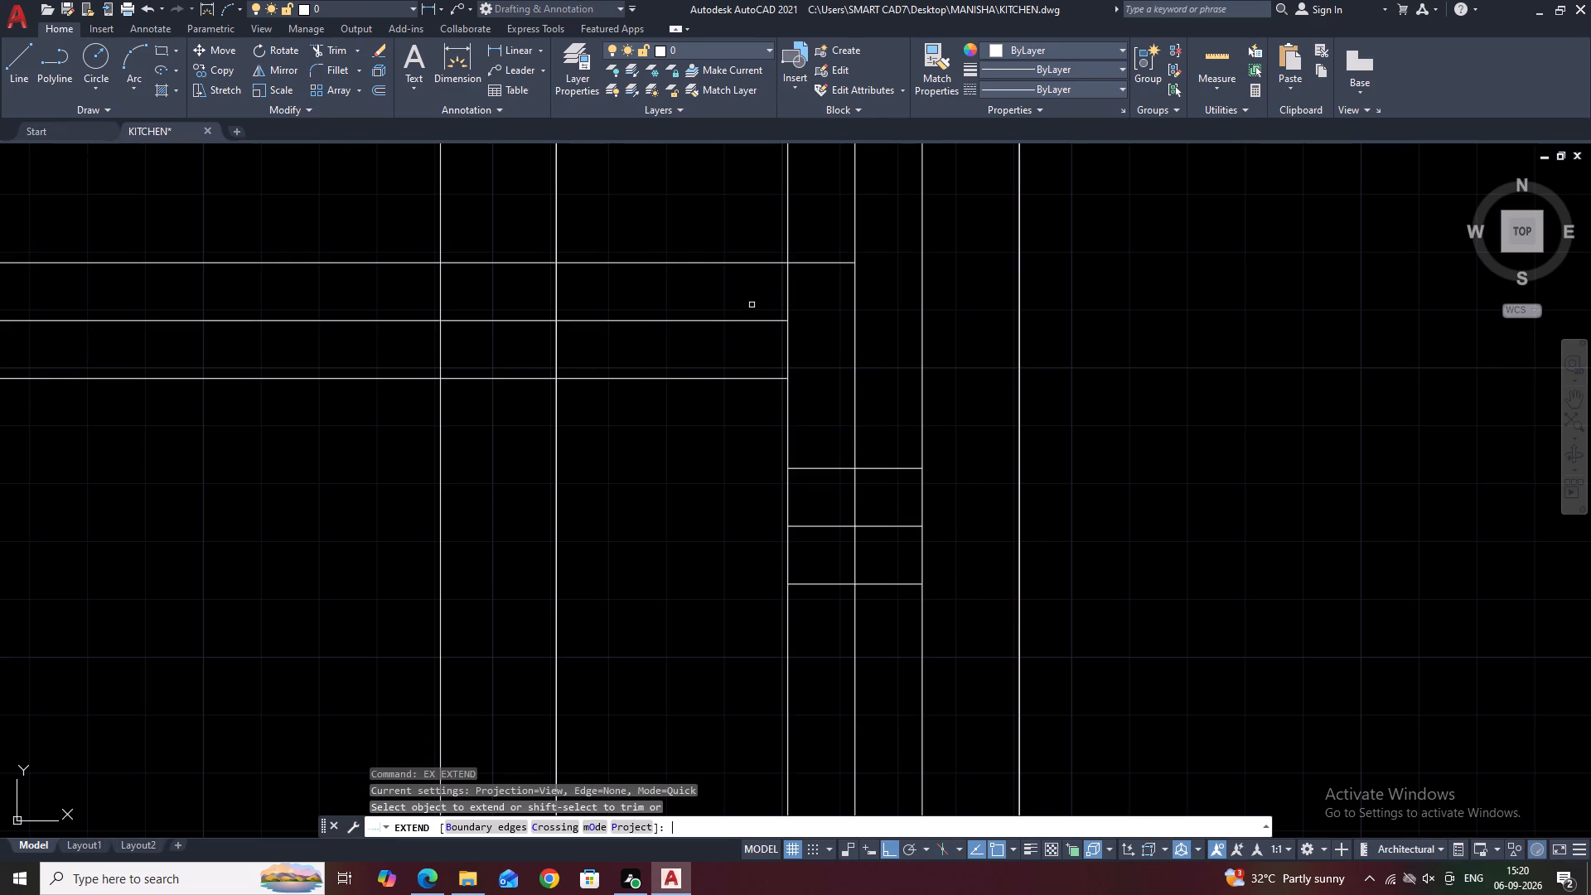
click(744, 252)
click(752, 394)
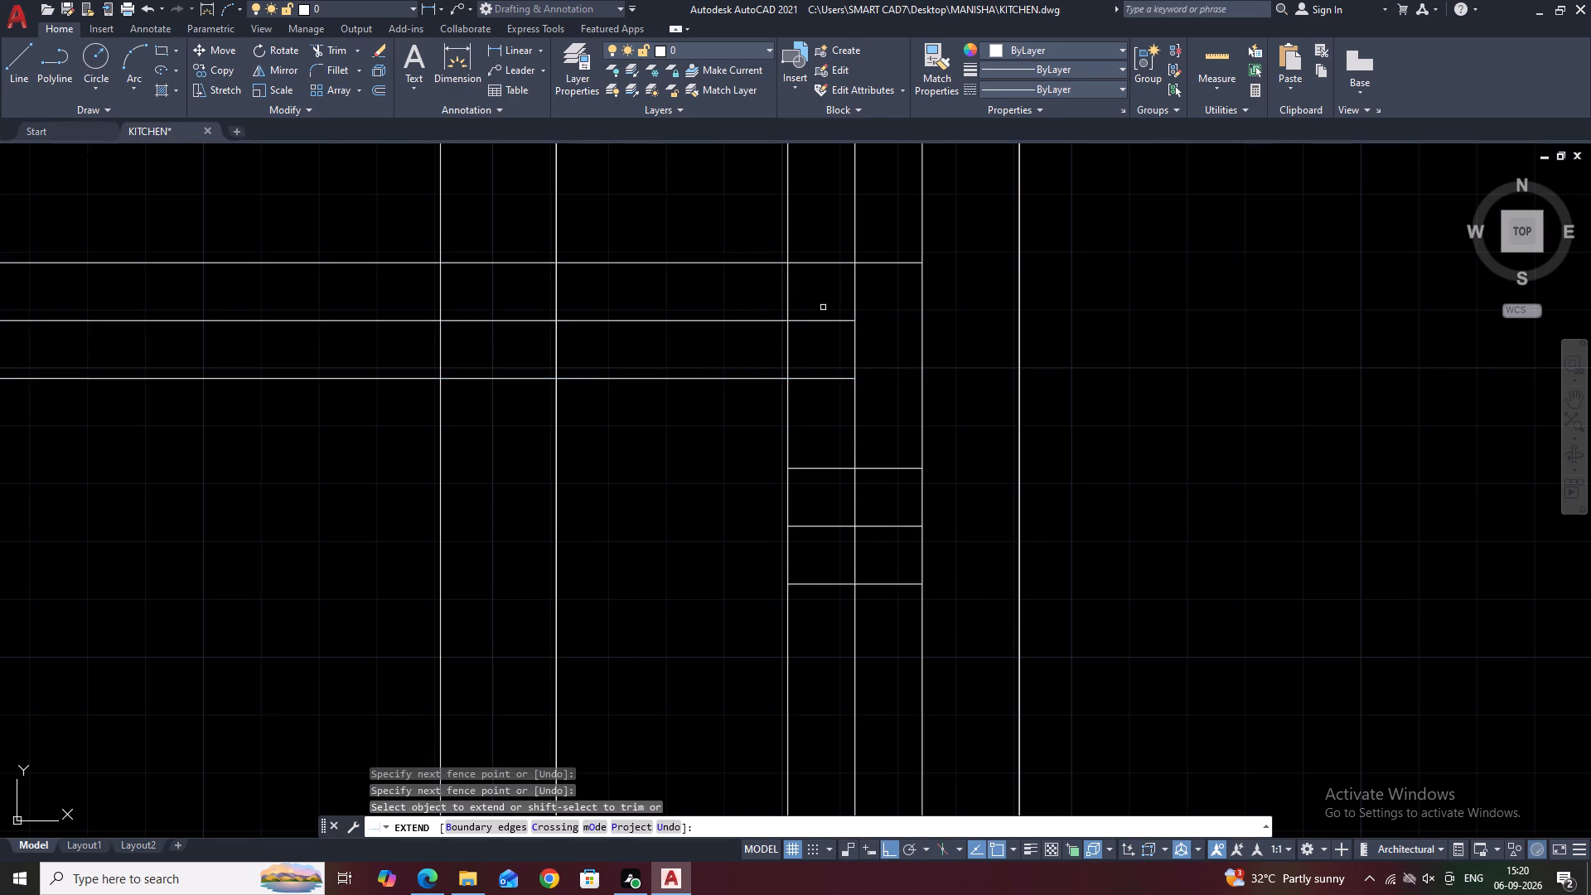
drag(823, 306, 824, 316)
click(830, 390)
key(Escape)
scroll(843, 348, down, 4)
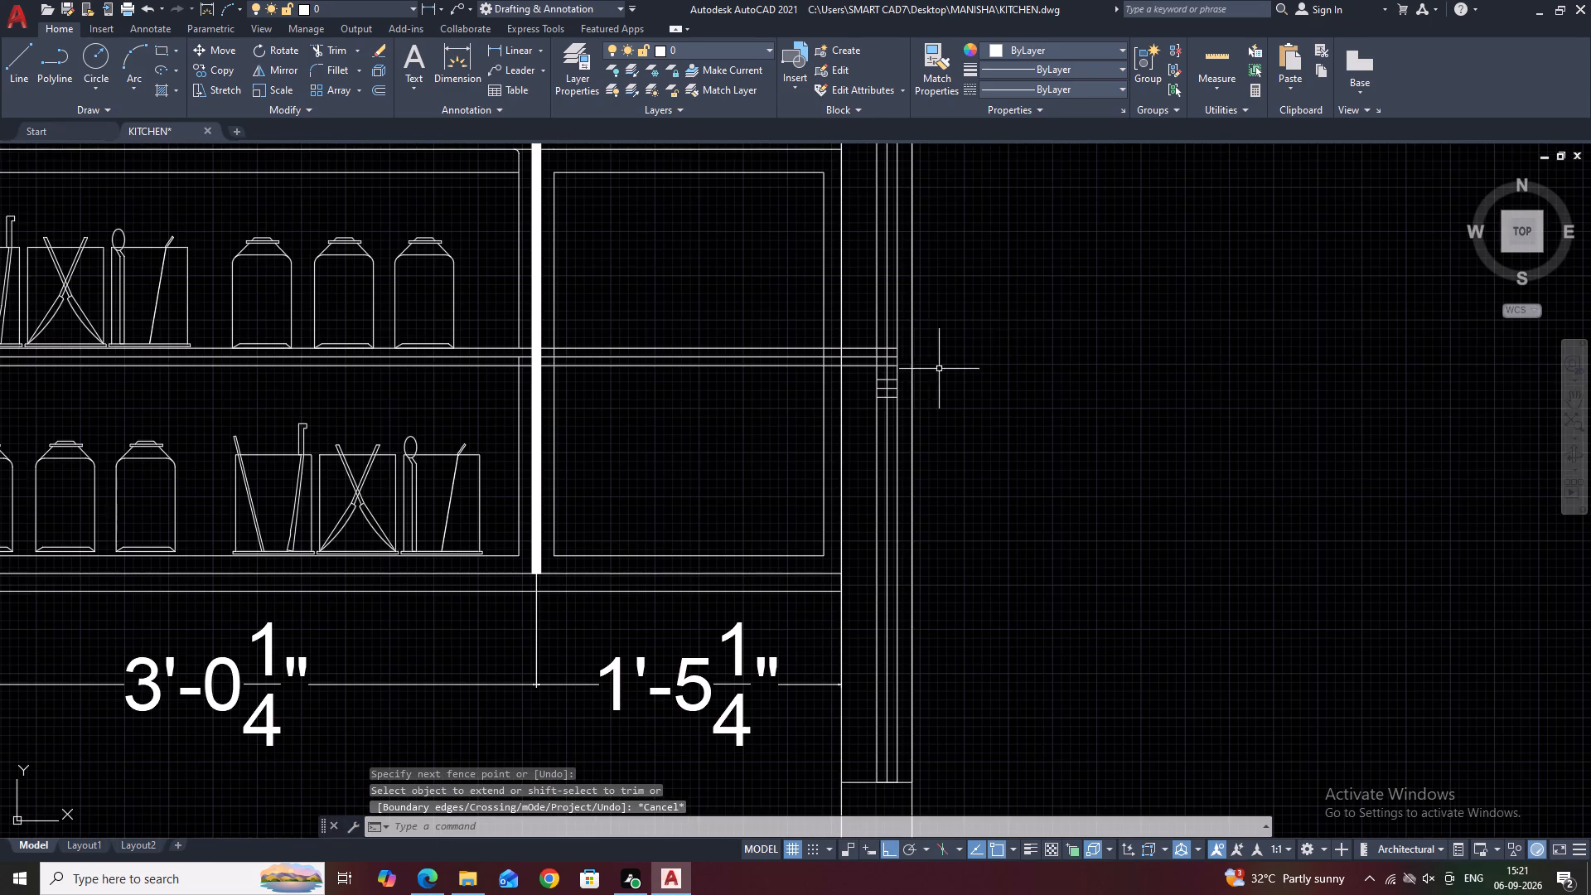
Add a vertical linear dimension for the window frame's height, placed just outside the right wall.
middle_drag(1002, 346, 1000, 414)
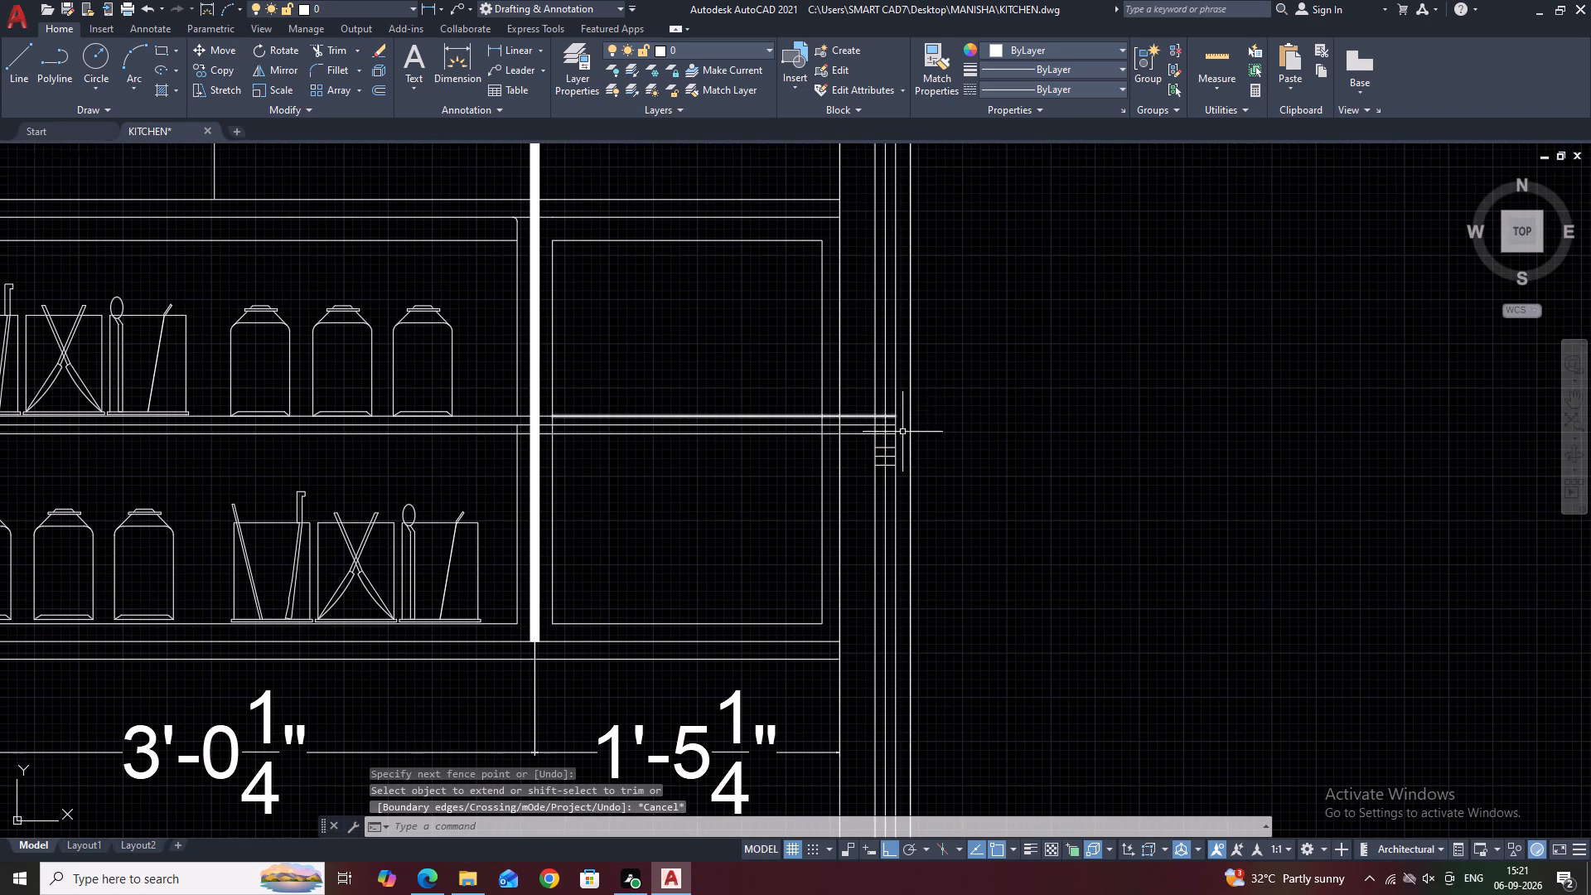
scroll(960, 404, down, 2)
middle_drag(1182, 346, 999, 388)
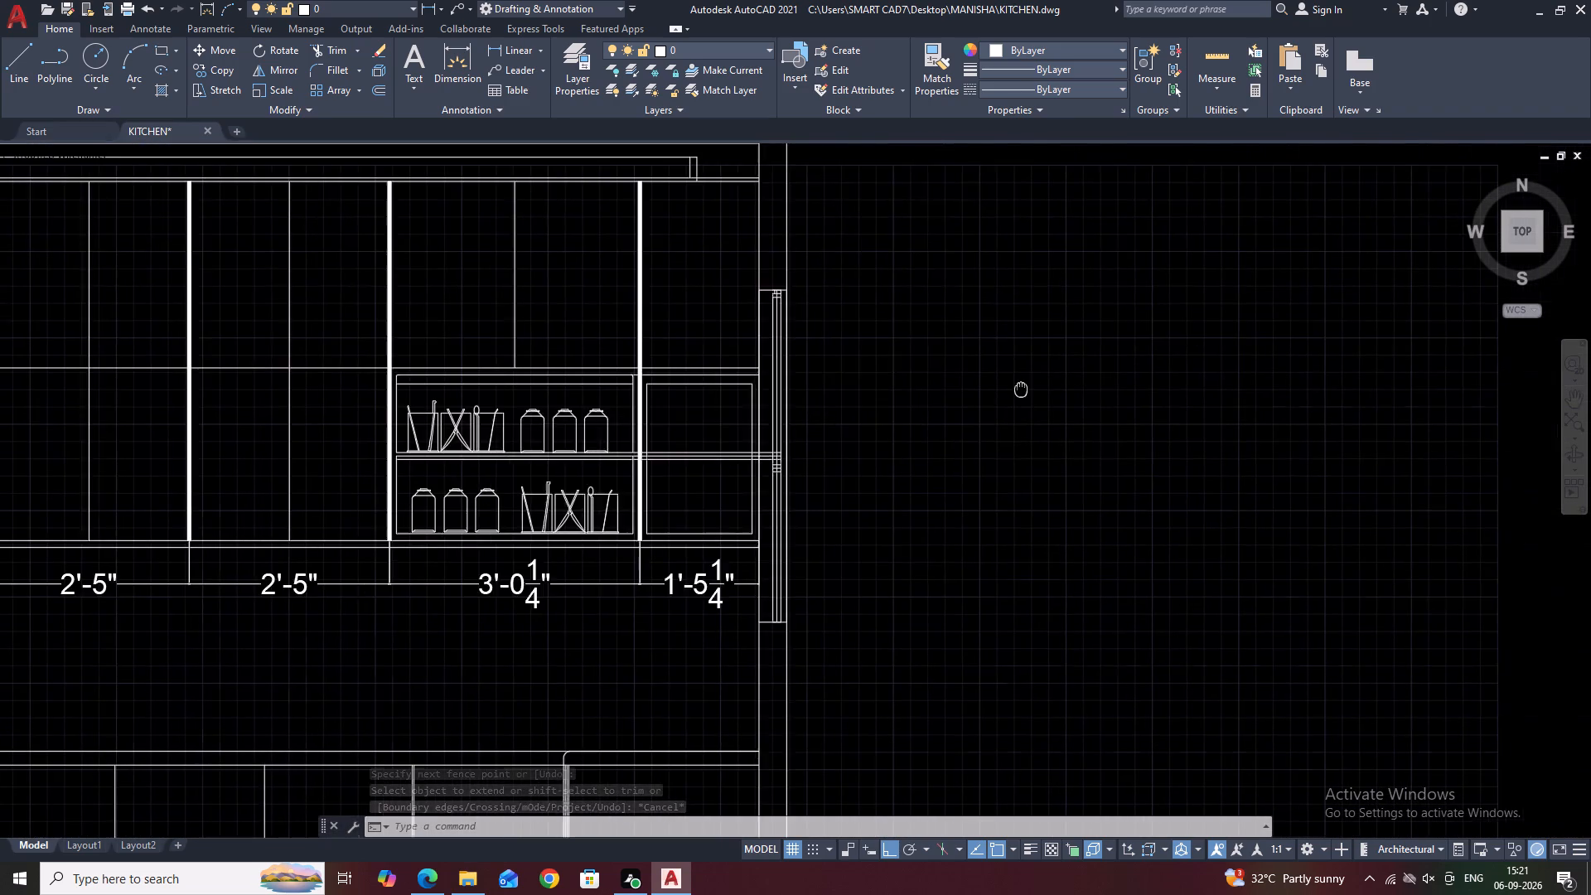
middle_drag(999, 388, 914, 389)
text(DLI)
key(space)
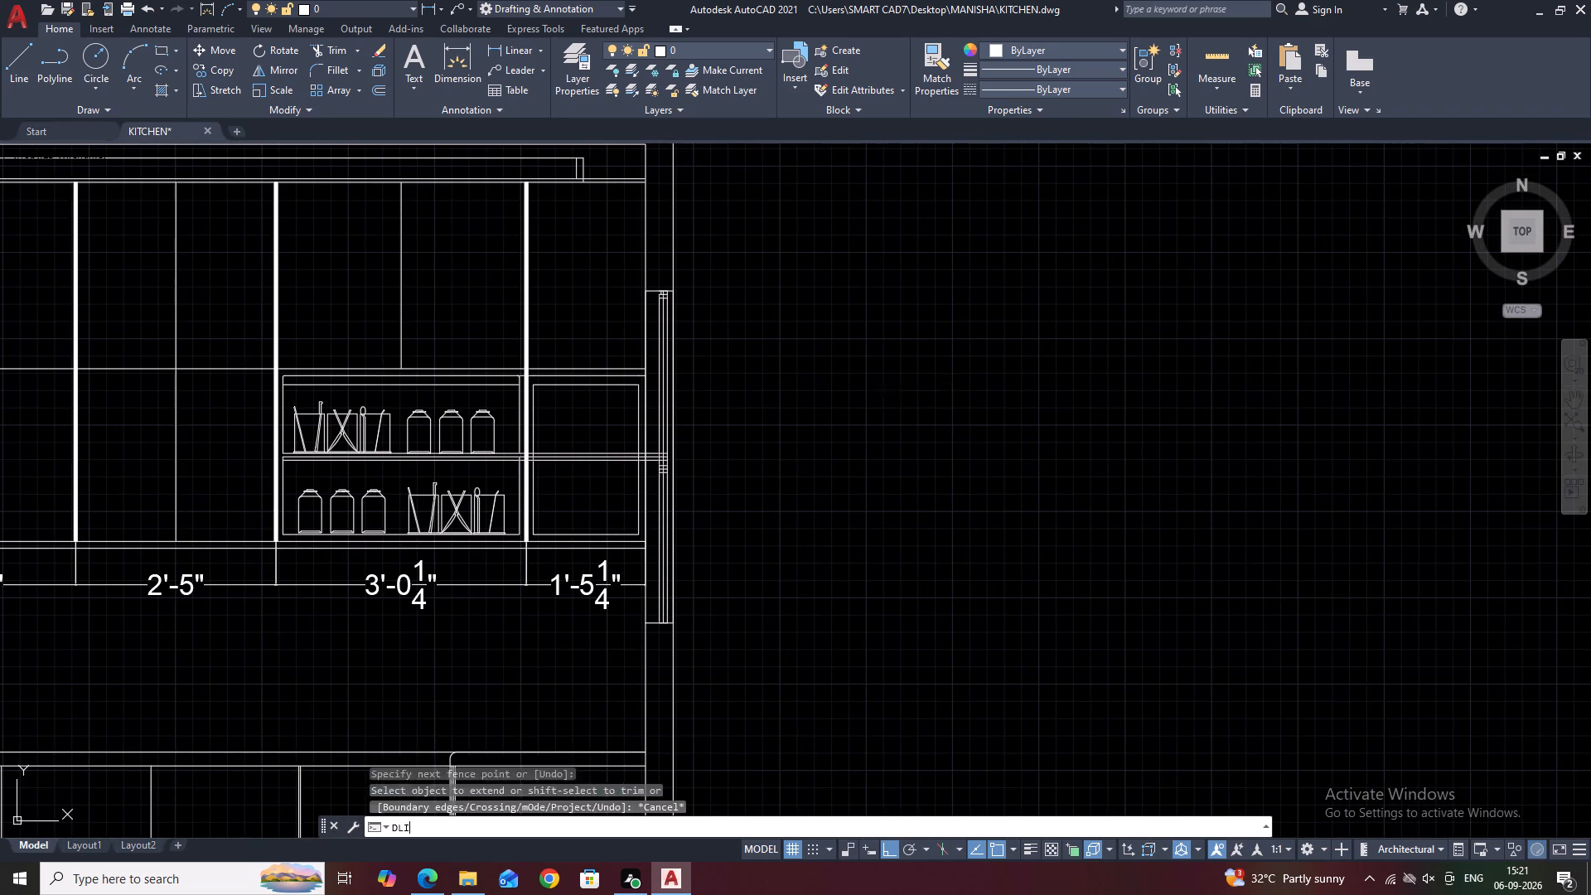
scroll(666, 294, up, 2)
click(675, 289)
scroll(683, 296, down, 3)
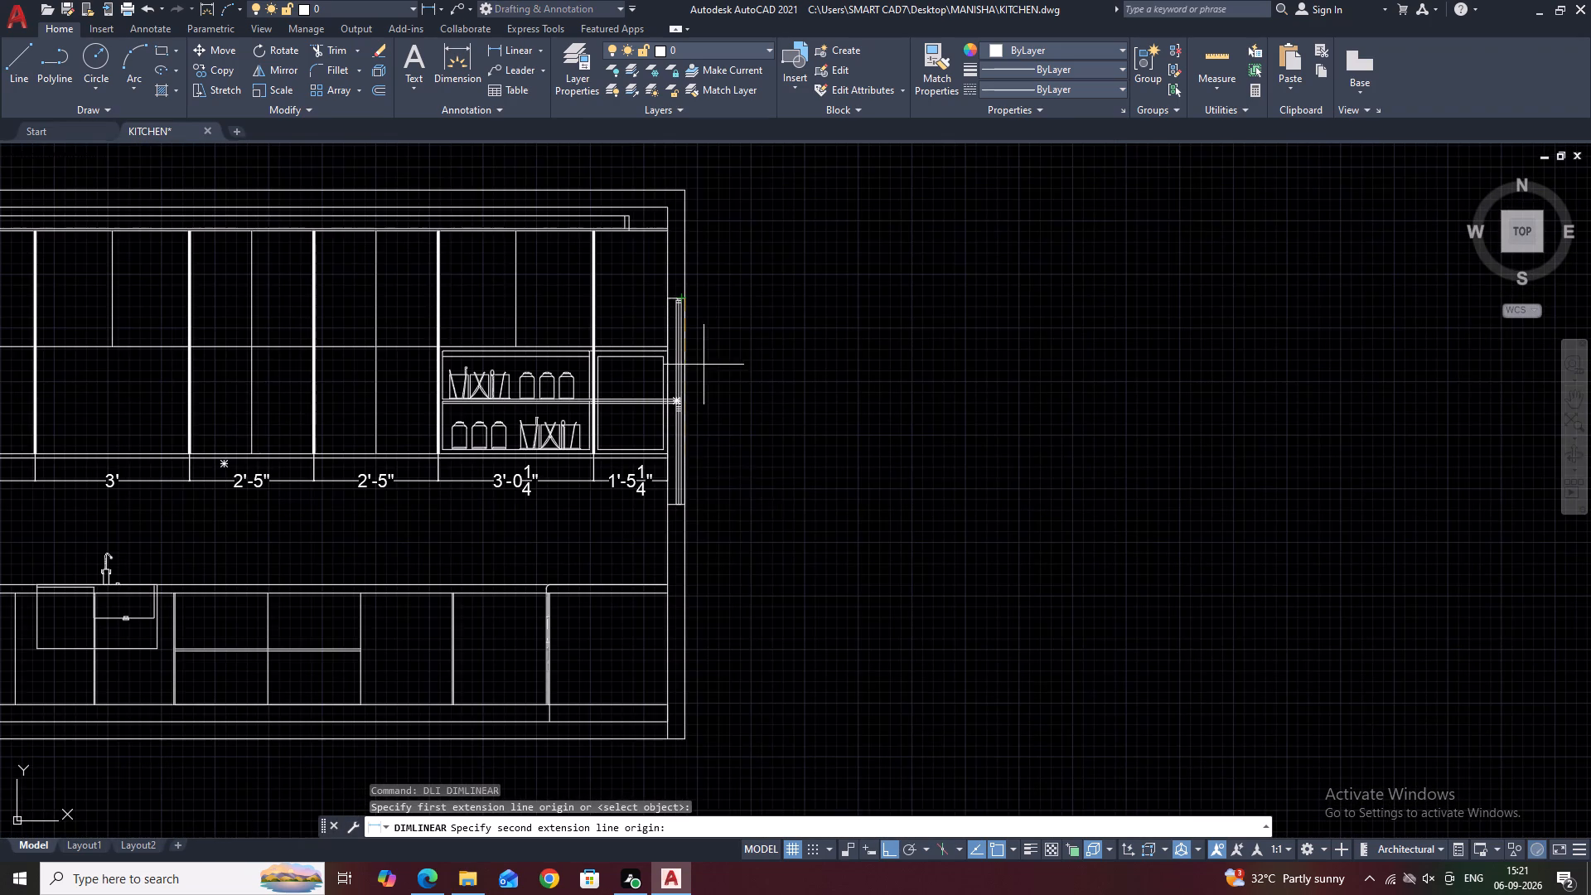
scroll(676, 486, up, 4)
click(693, 573)
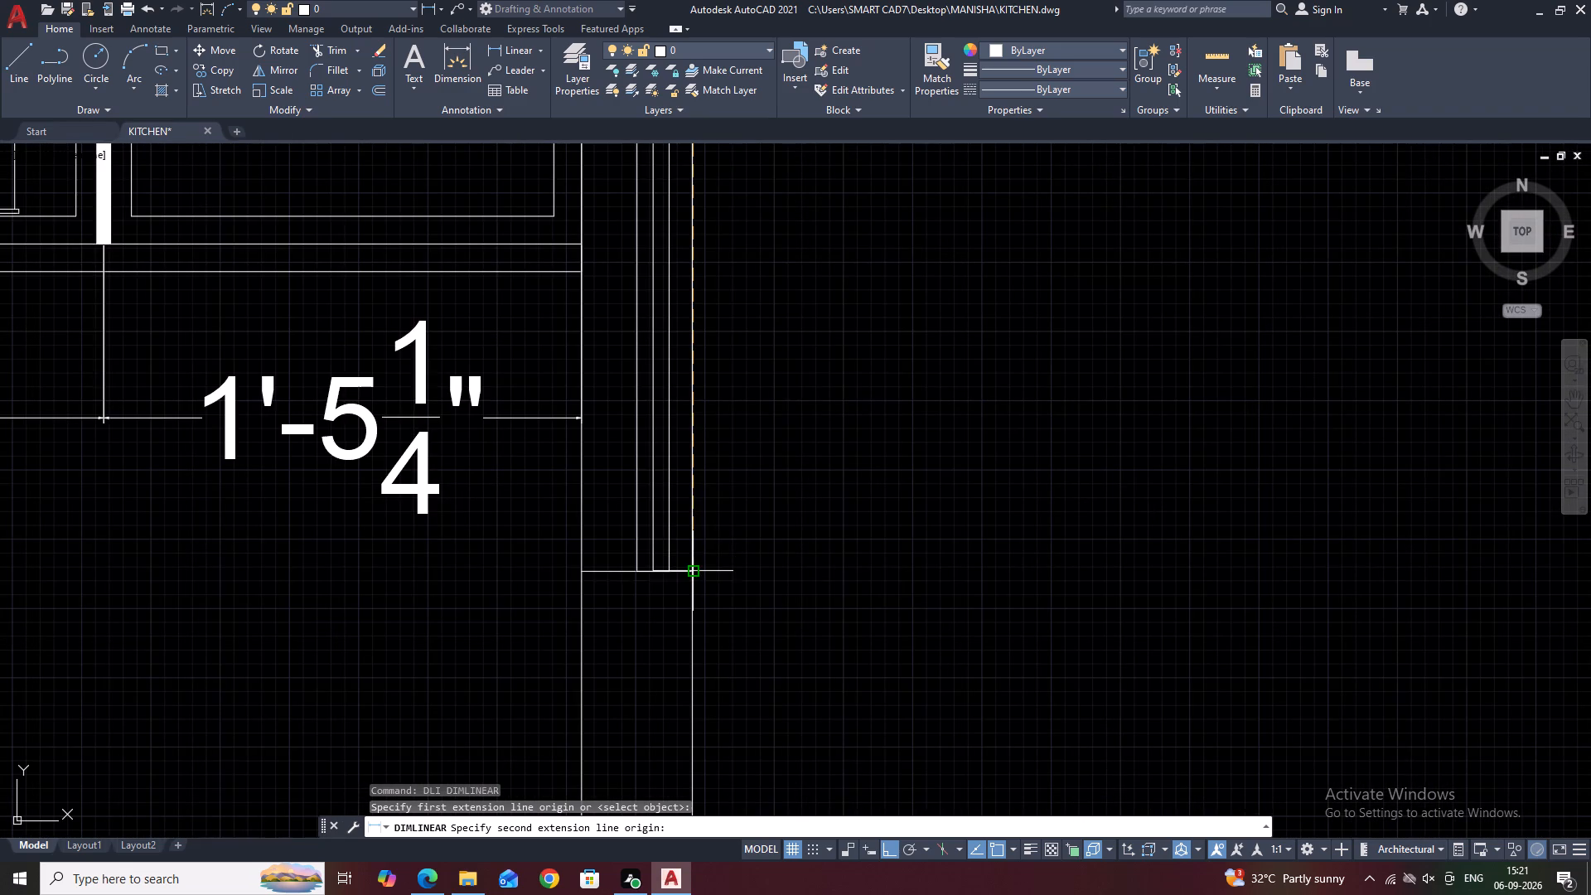
scroll(720, 564, down, 2)
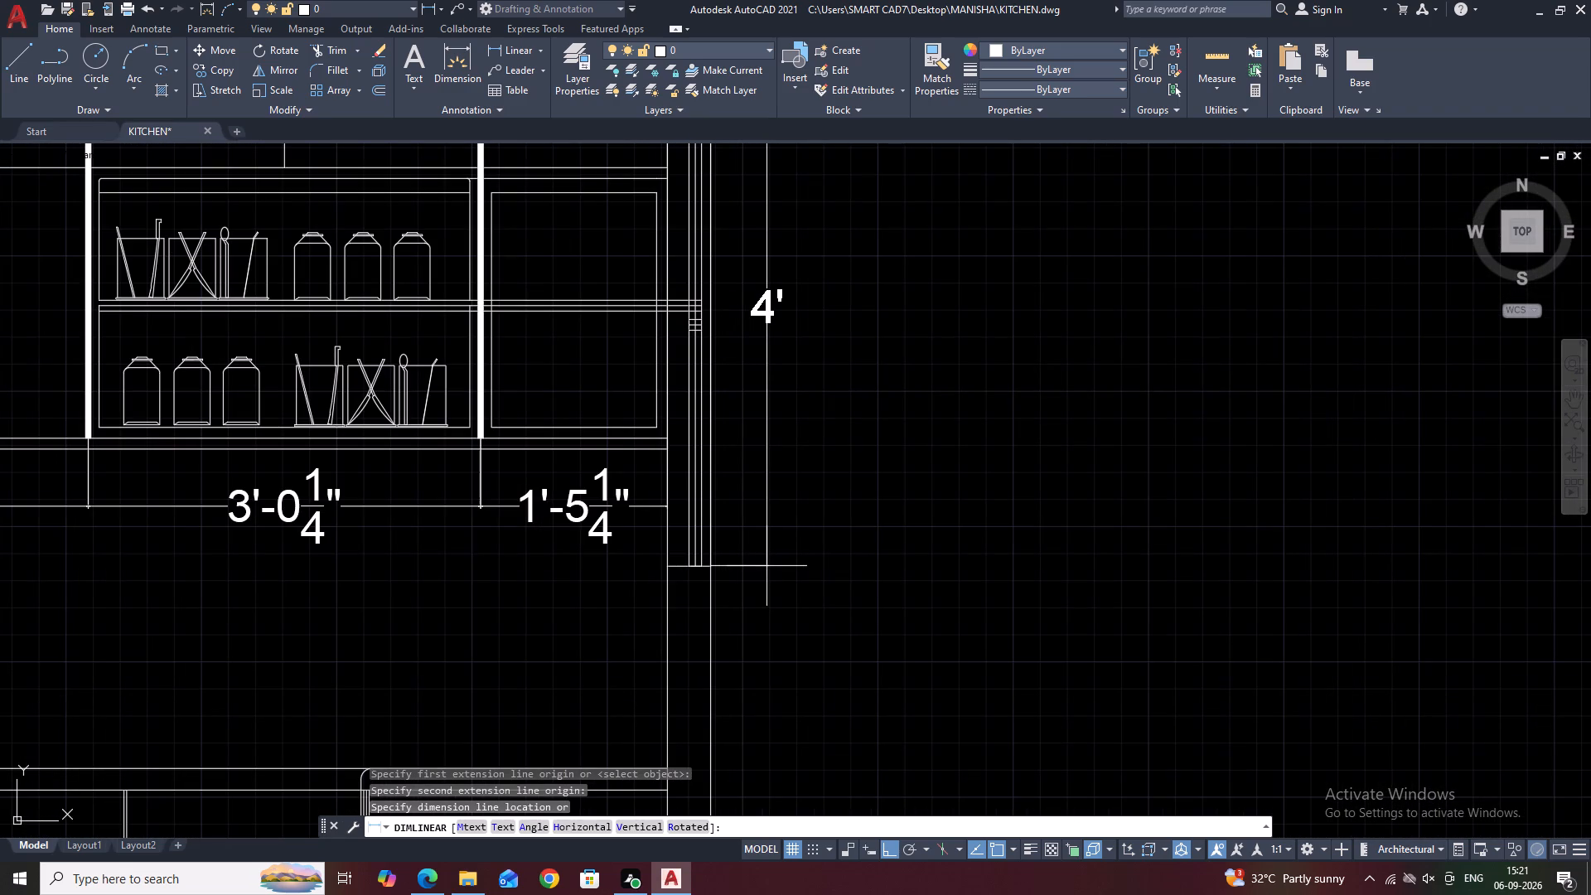
click(766, 566)
Stretch the lower end of the window's height dimension straight down by 6" so it spans 4'-6".
scroll(814, 558, down, 2)
middle_drag(846, 435, 854, 444)
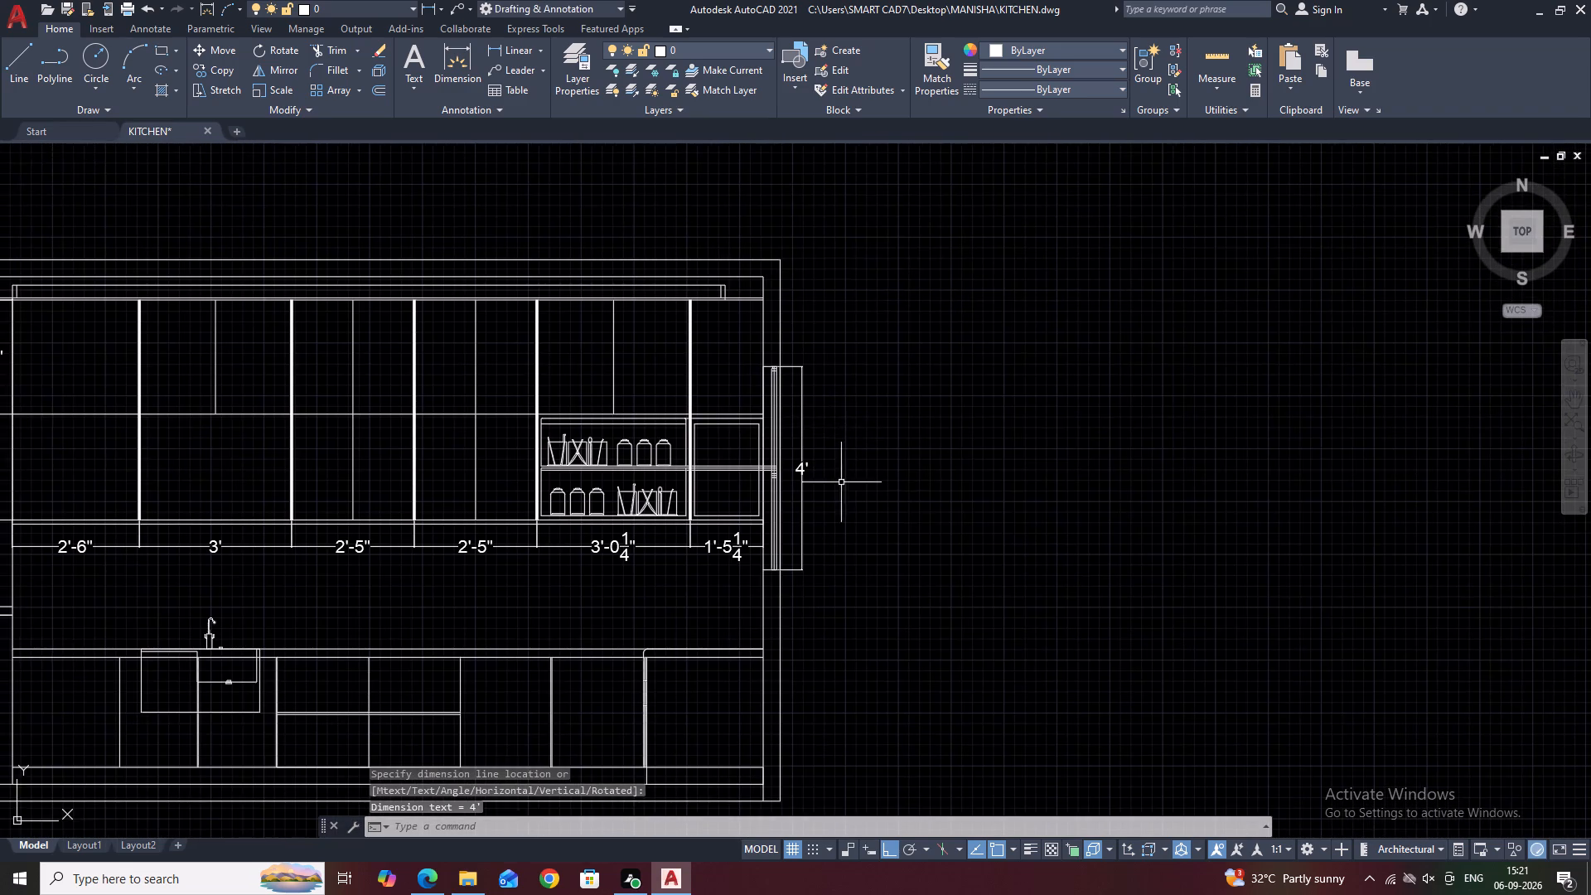
scroll(796, 533, up, 1)
middle_drag(872, 523, 937, 443)
scroll(799, 524, up, 2)
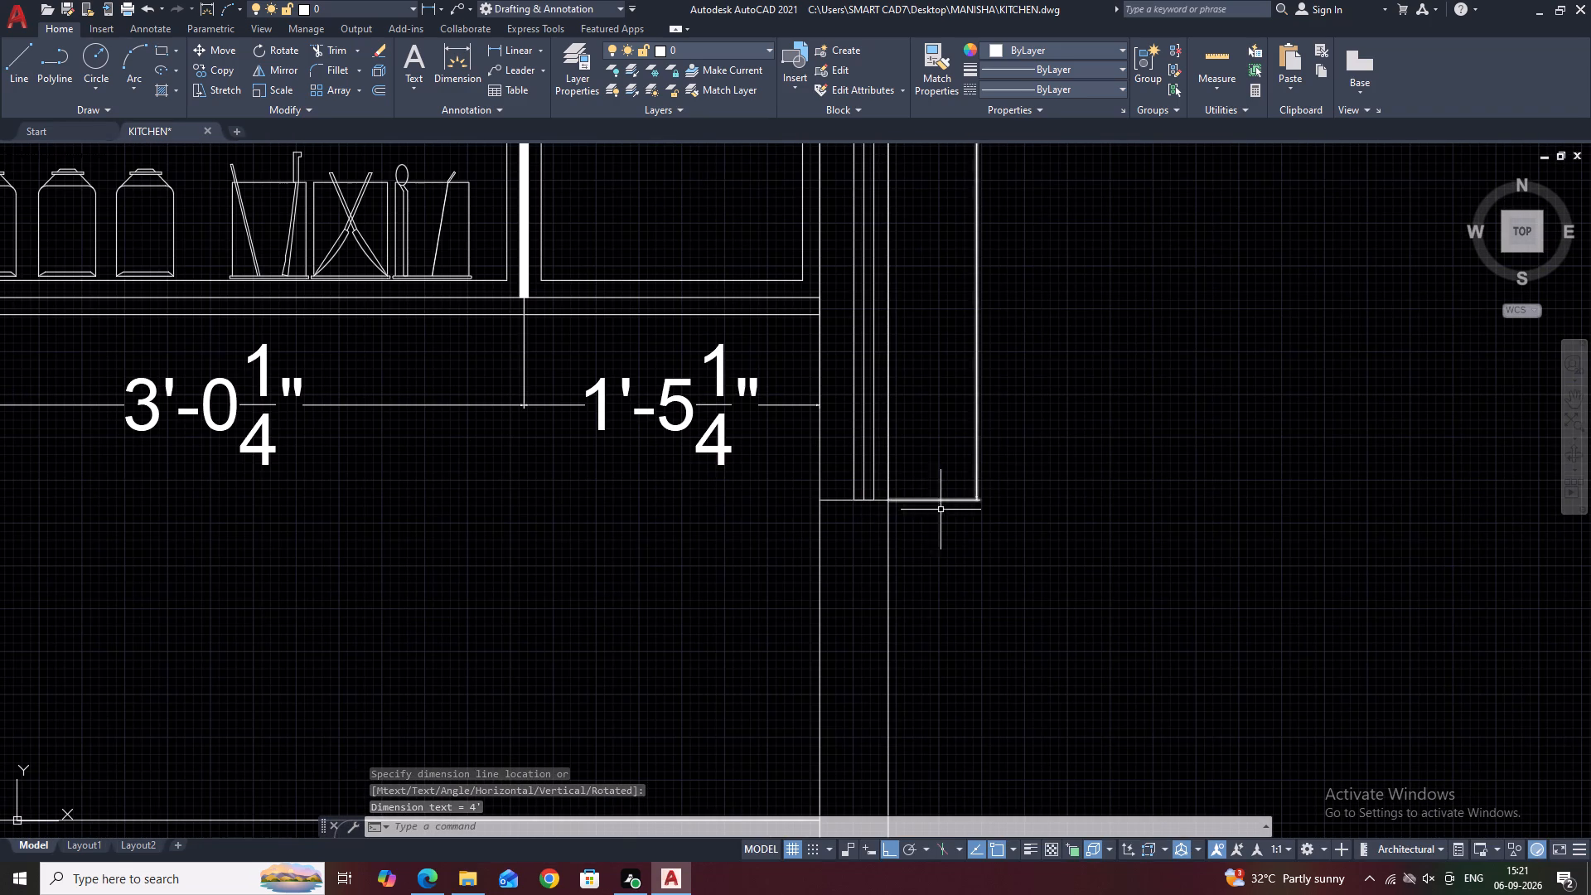
click(927, 511)
click(917, 485)
click(890, 501)
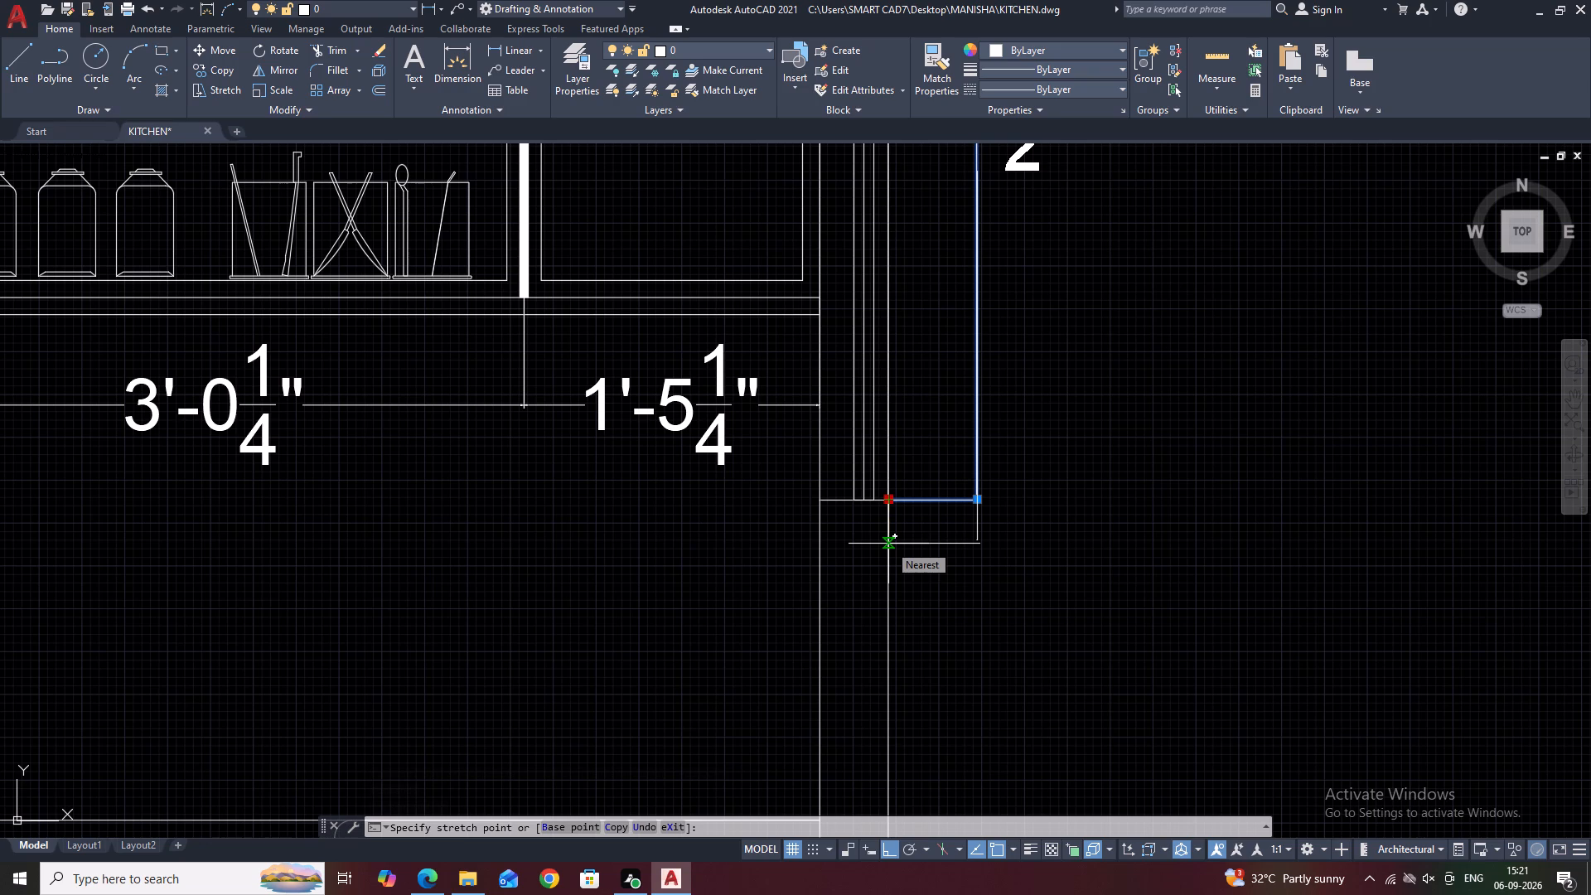
key(6)
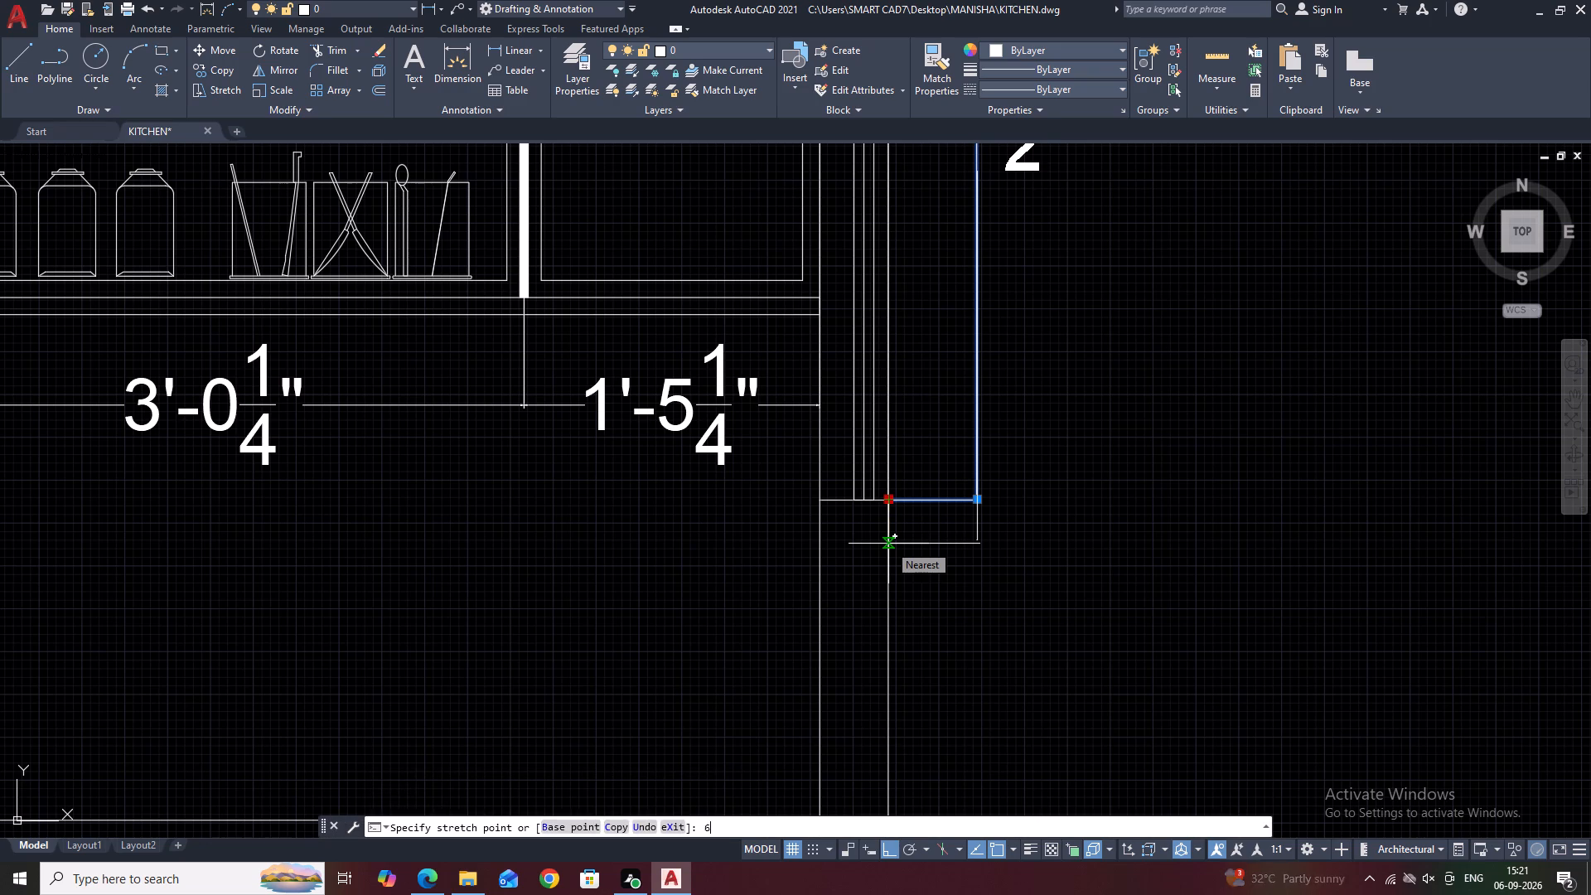
key(Return)
key(Escape)
Stretch the window's inner frame lines down to the level of the height dimension's lower end.
scroll(891, 541, down, 2)
scroll(862, 544, up, 3)
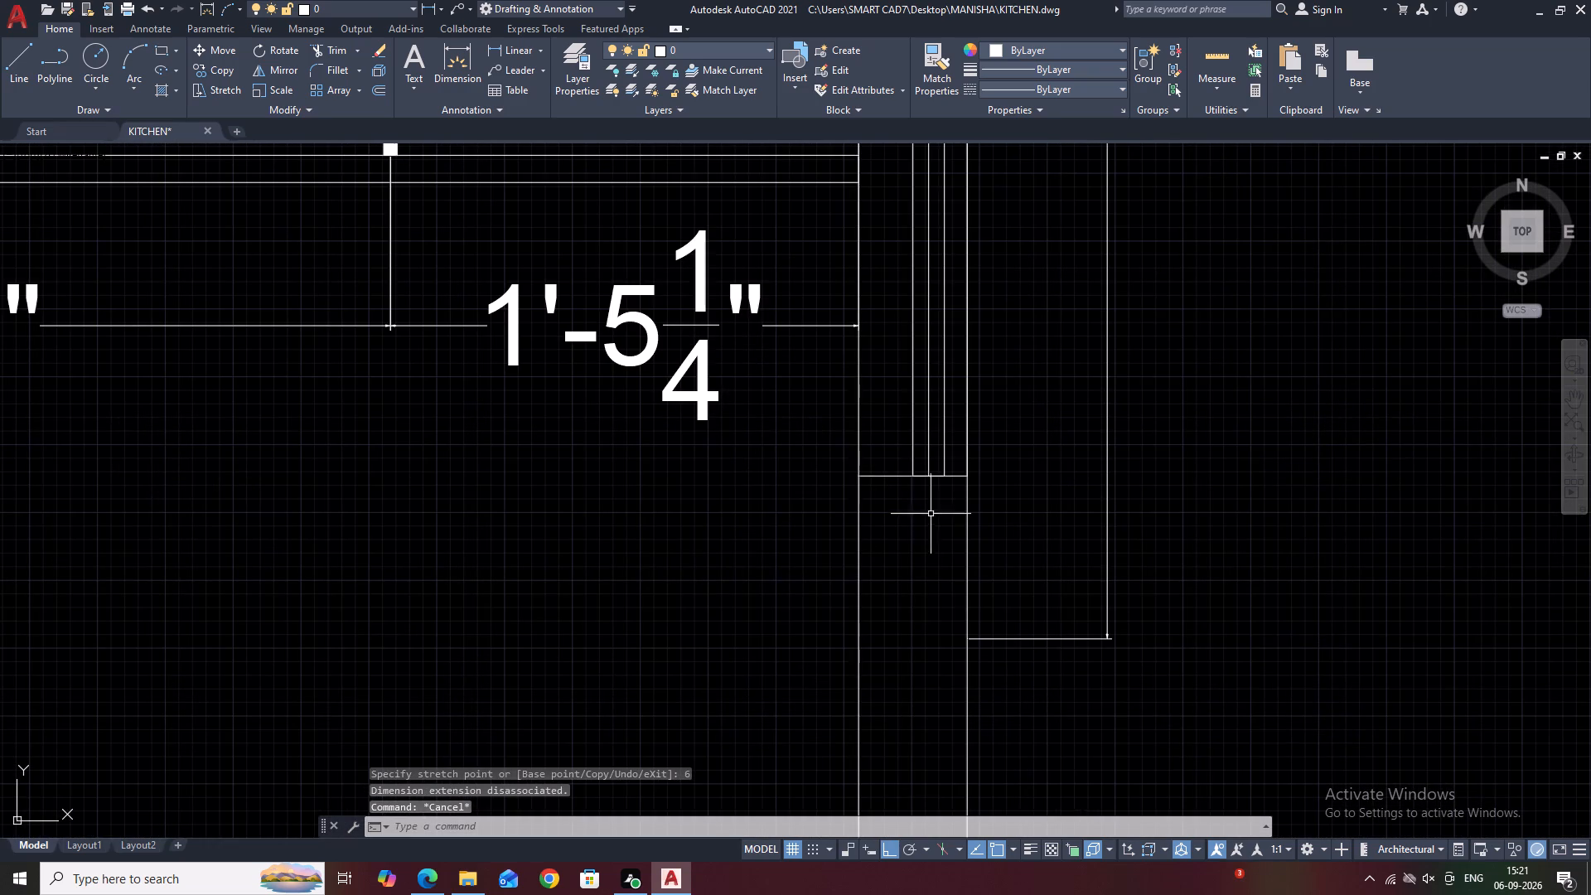
drag(934, 519, 920, 468)
click(897, 418)
click(929, 476)
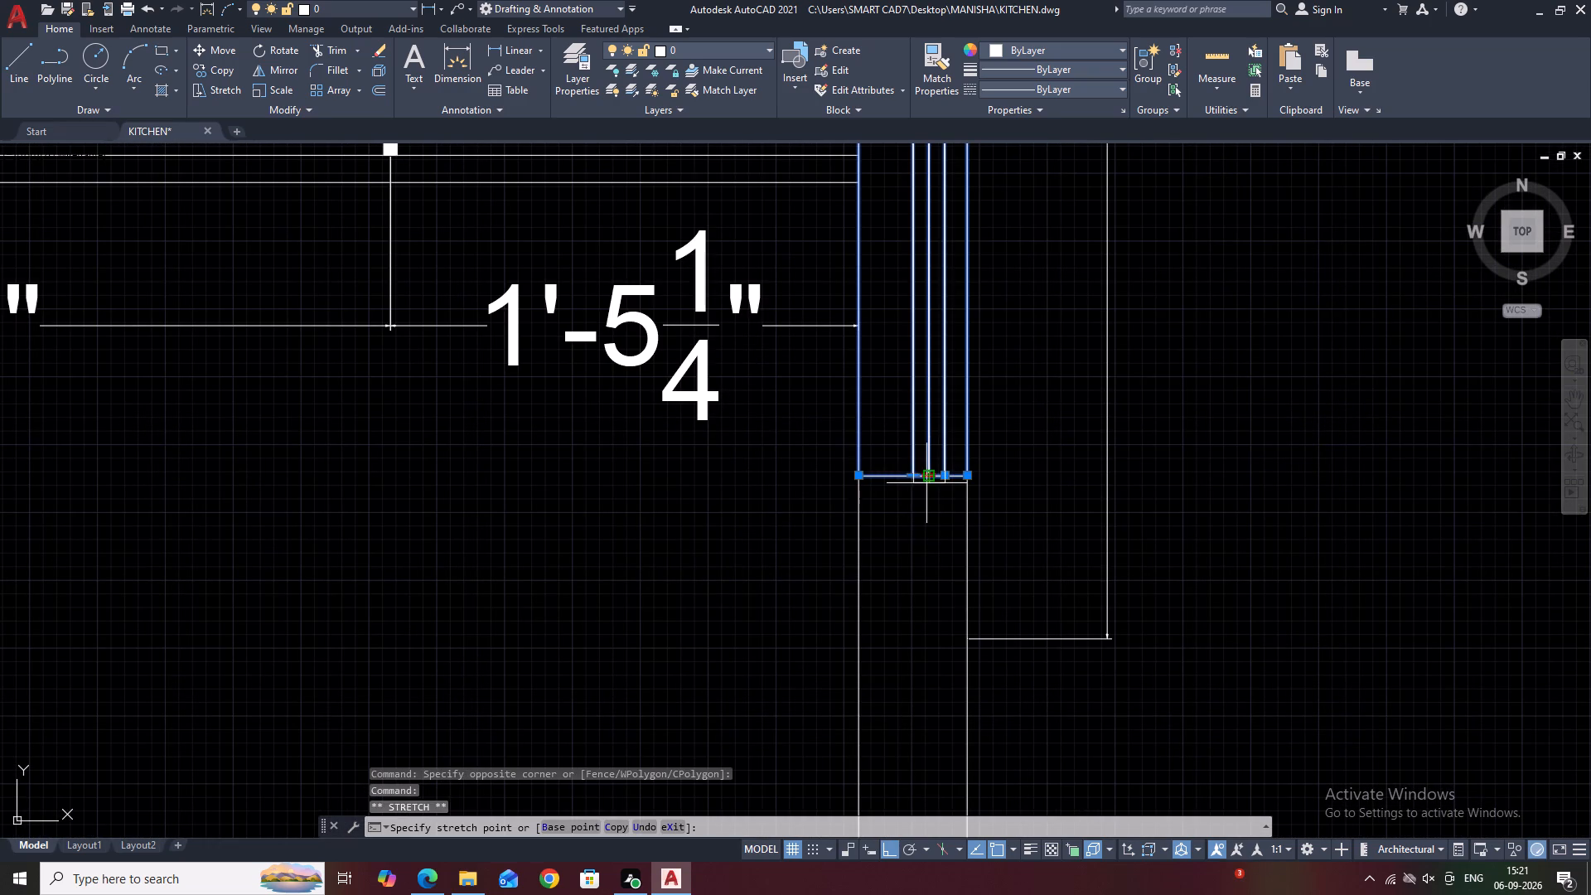
click(936, 639)
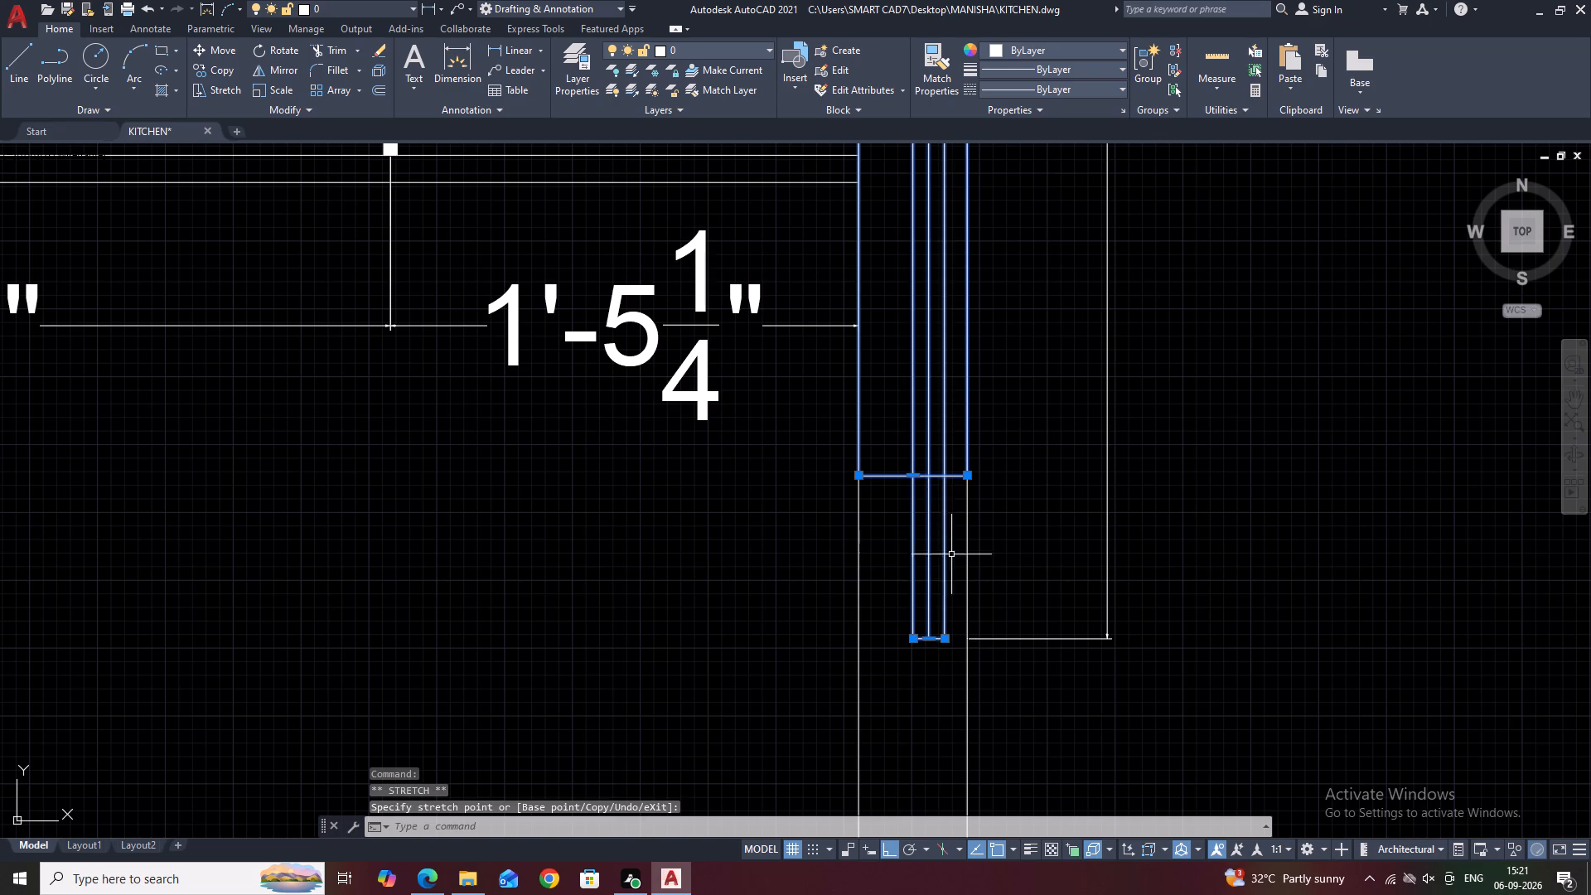
Stretch both bottom corners of the outer window frame down to the same level as the inner frame's bottom.
click(968, 477)
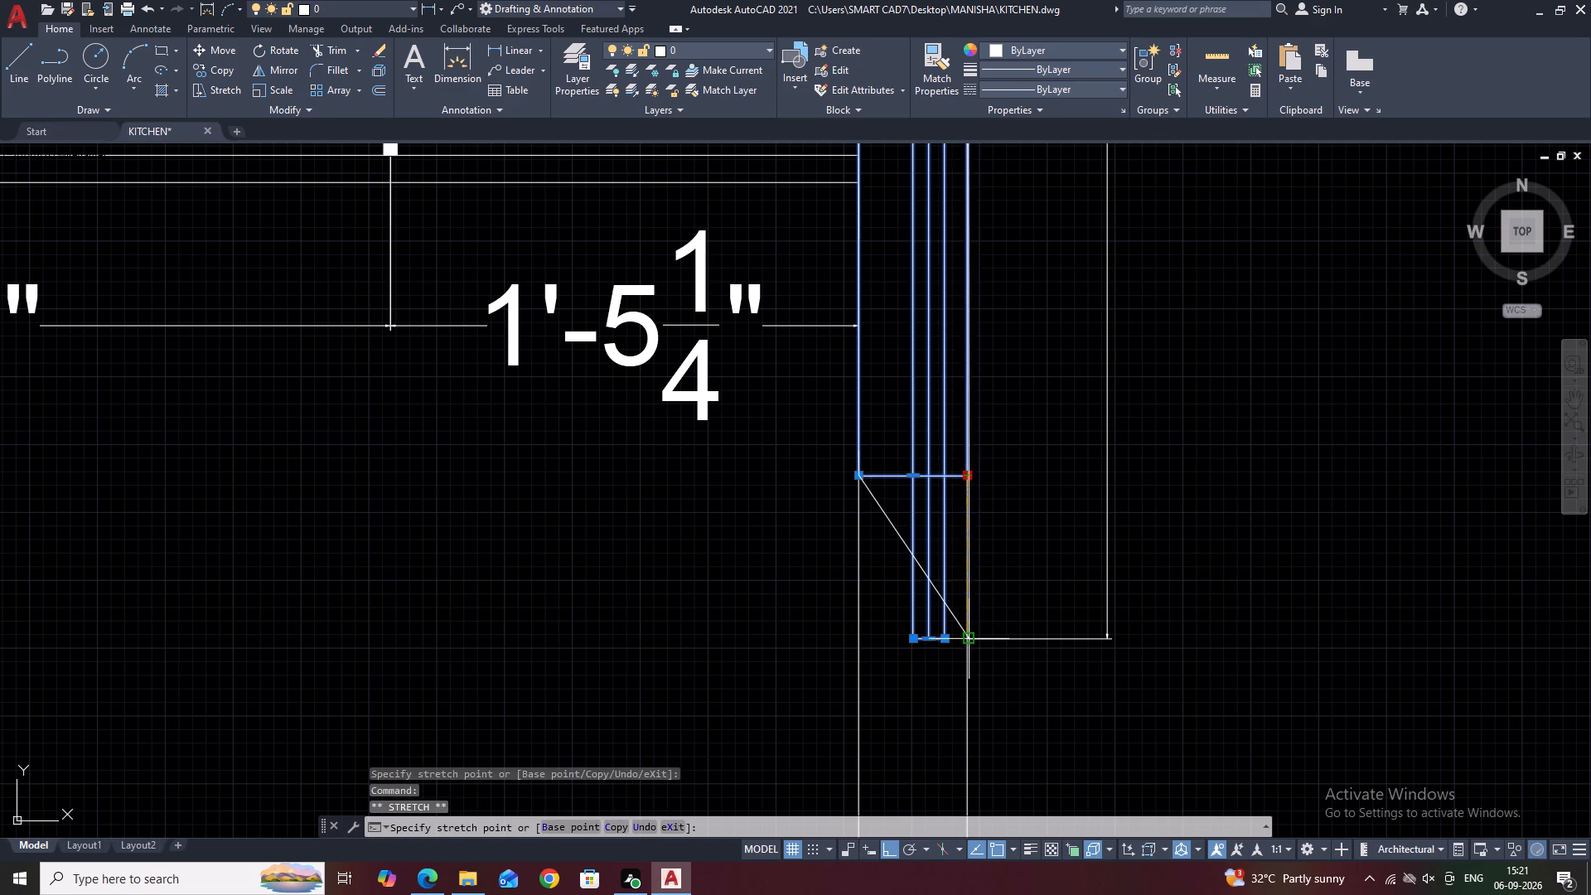
click(971, 641)
click(858, 477)
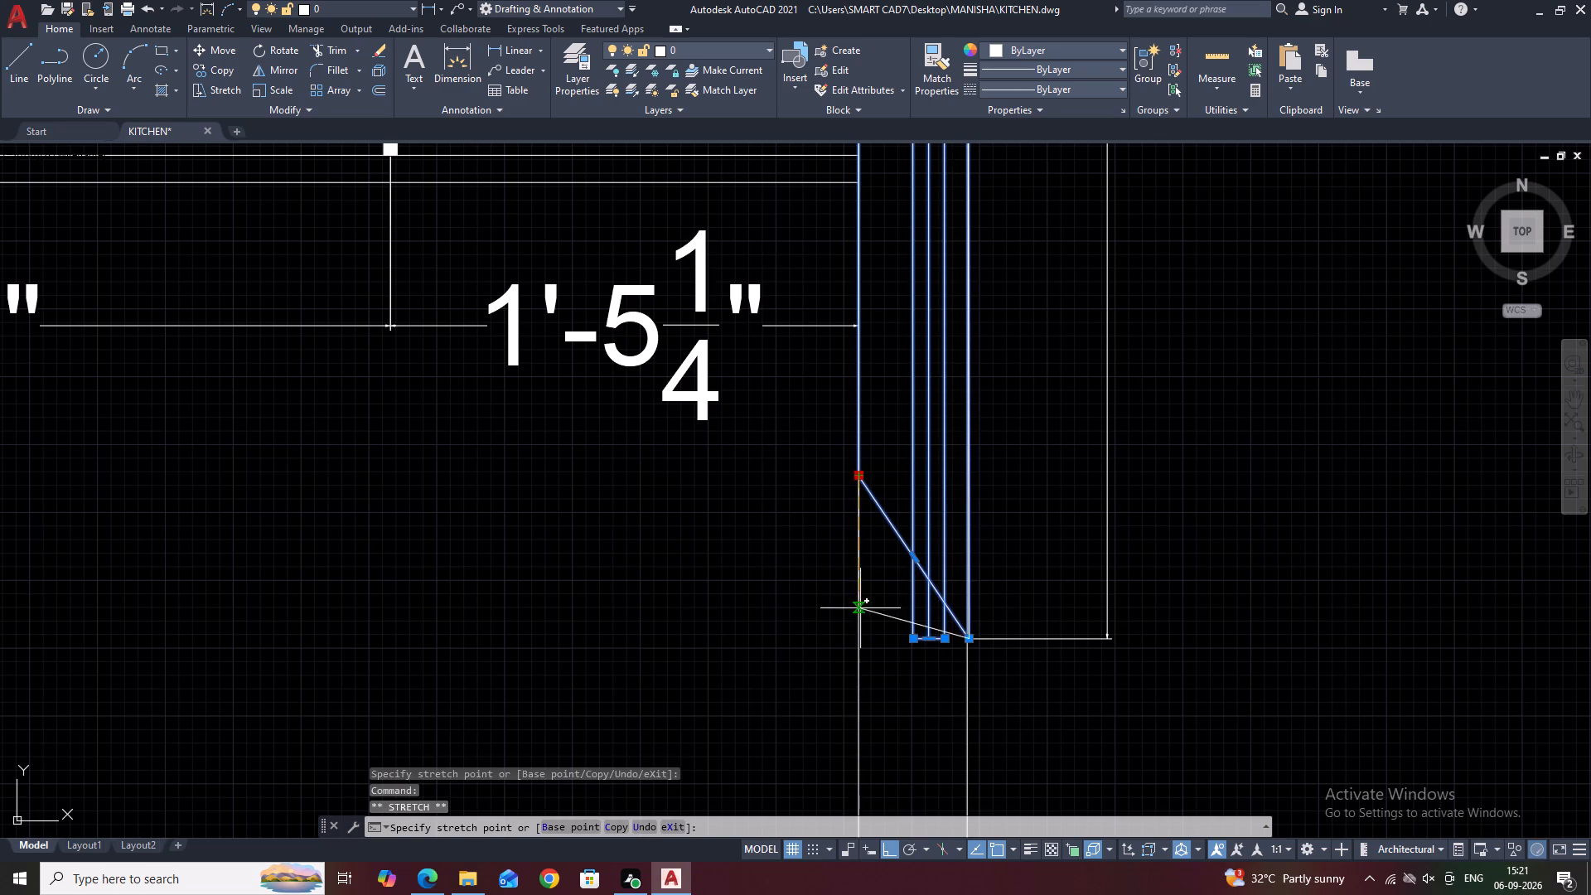
click(857, 645)
scroll(851, 656, up, 2)
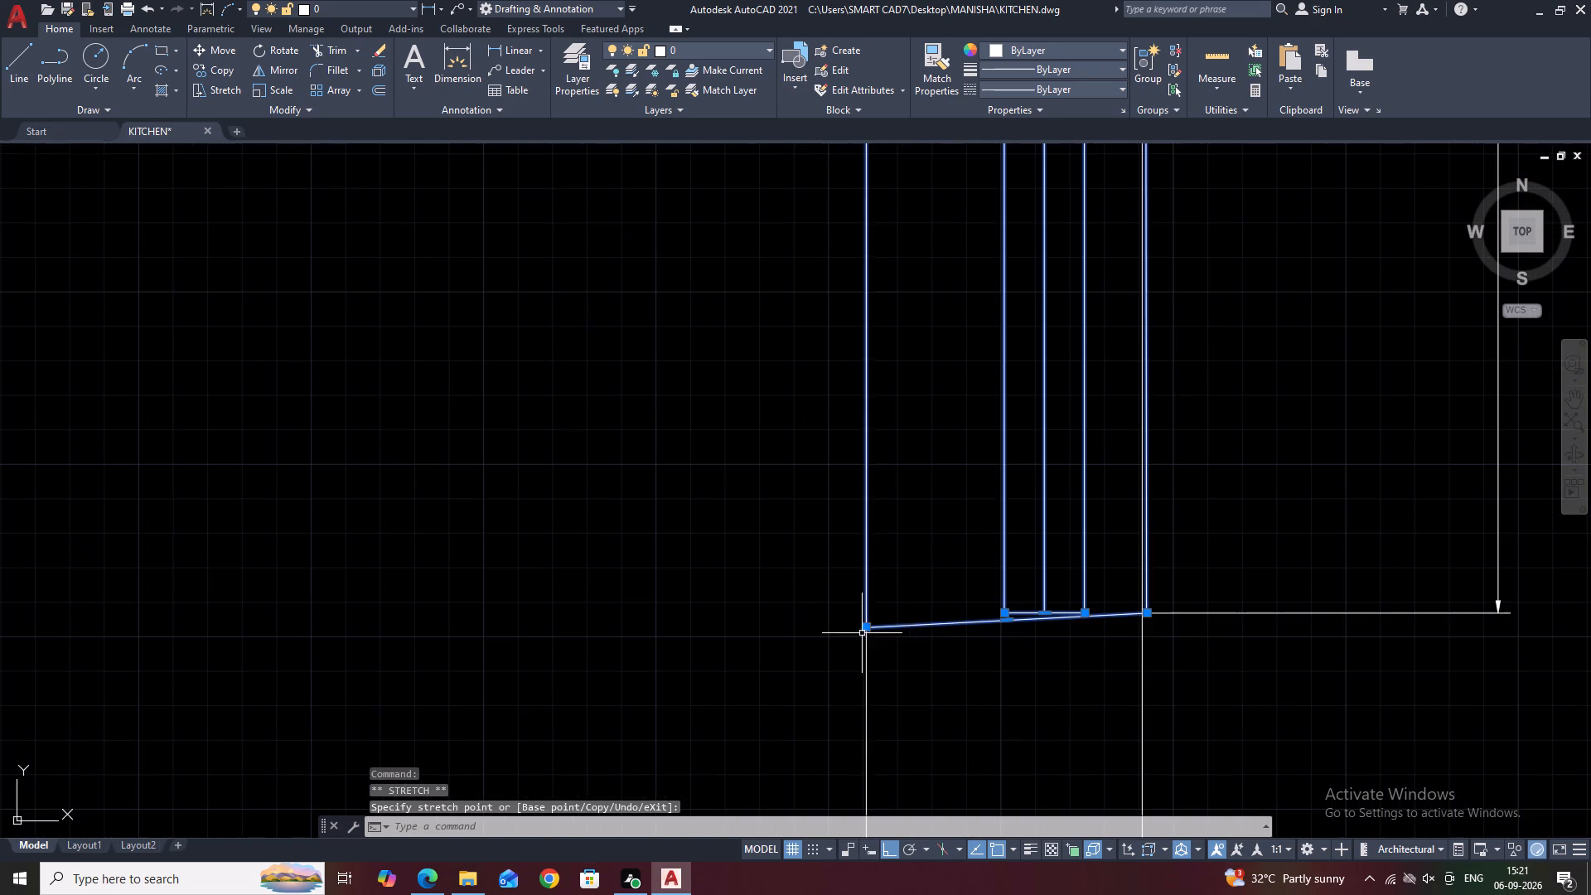
click(869, 626)
click(865, 613)
key(Escape)
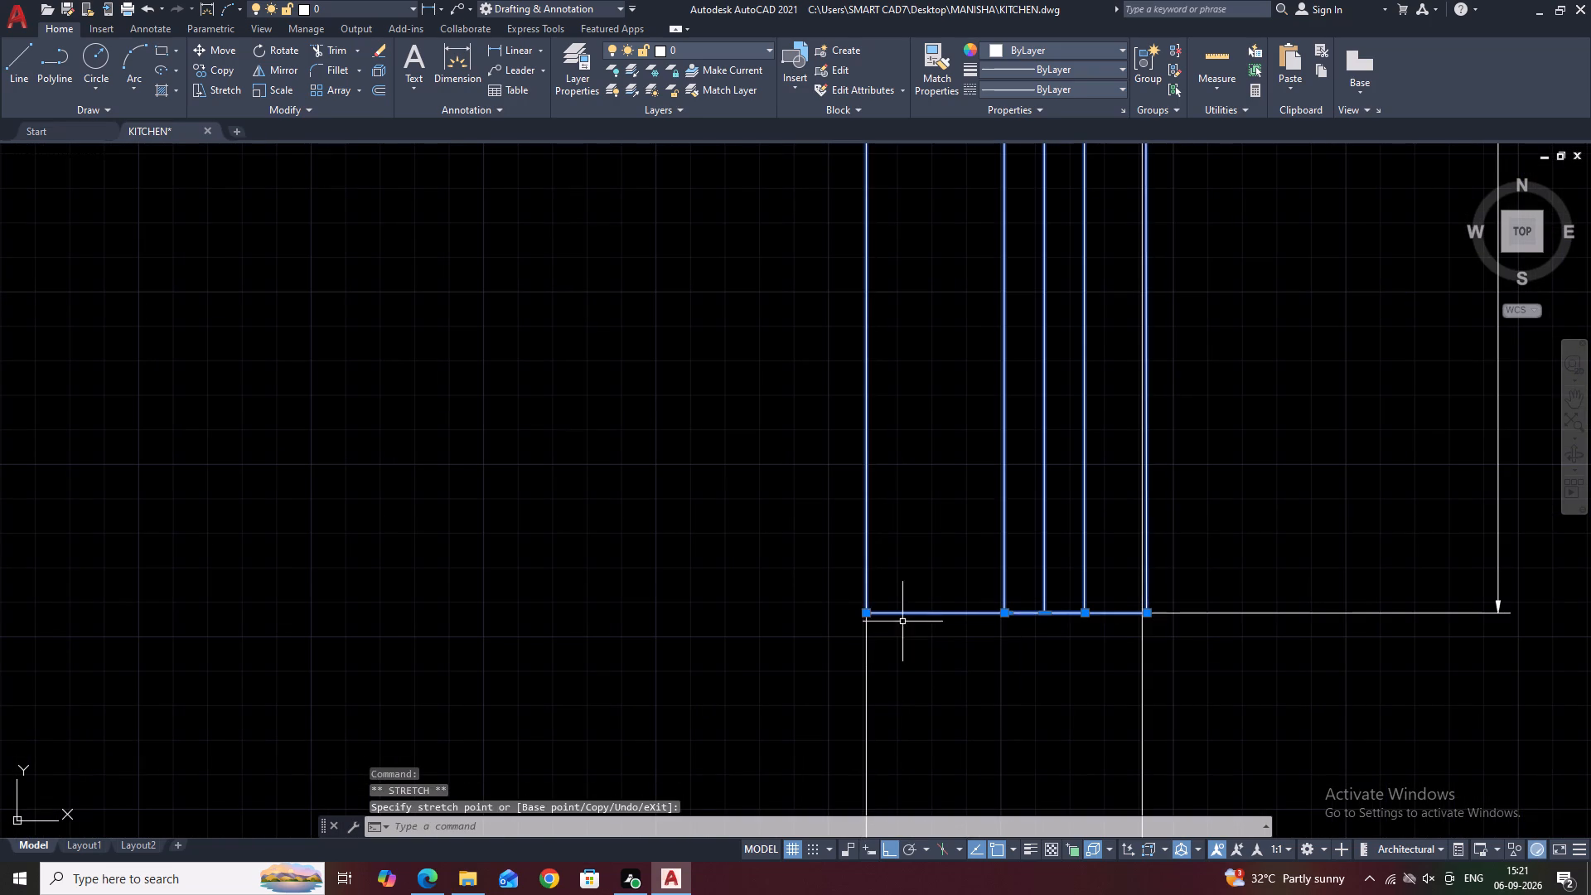
scroll(1005, 612, up, 2)
key(Escape)
Shift the outer window frame's bottom edge up onto the inner frame's bottom line.
scroll(974, 626, up, 2)
click(960, 594)
click(914, 619)
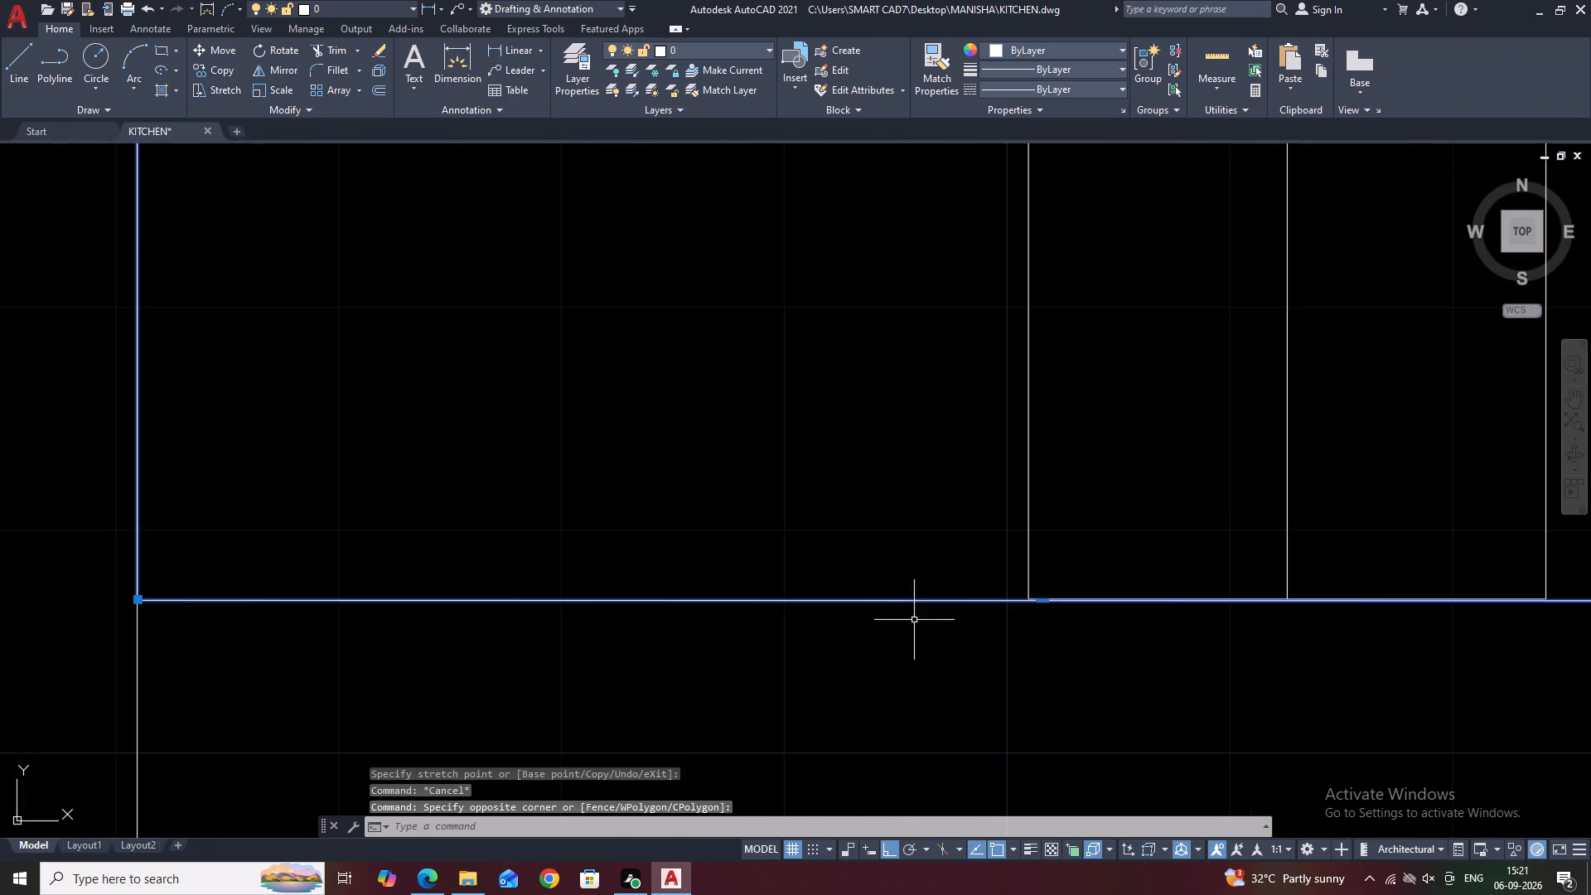
middle_drag(698, 576, 761, 438)
scroll(761, 437, down, 2)
scroll(902, 451, up, 2)
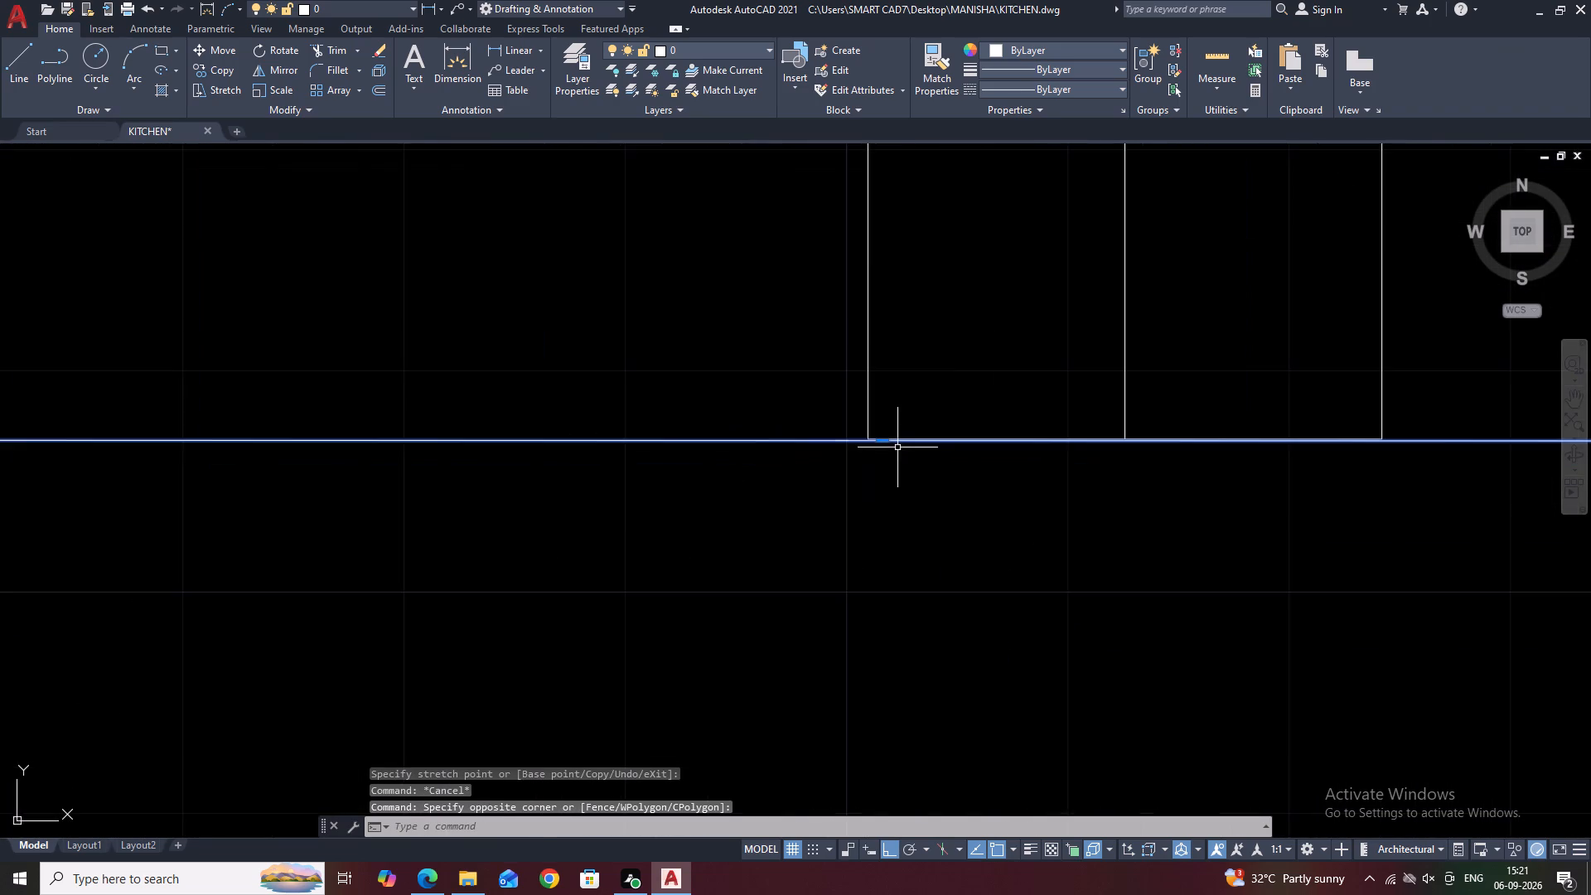
scroll(865, 440, up, 4)
click(916, 435)
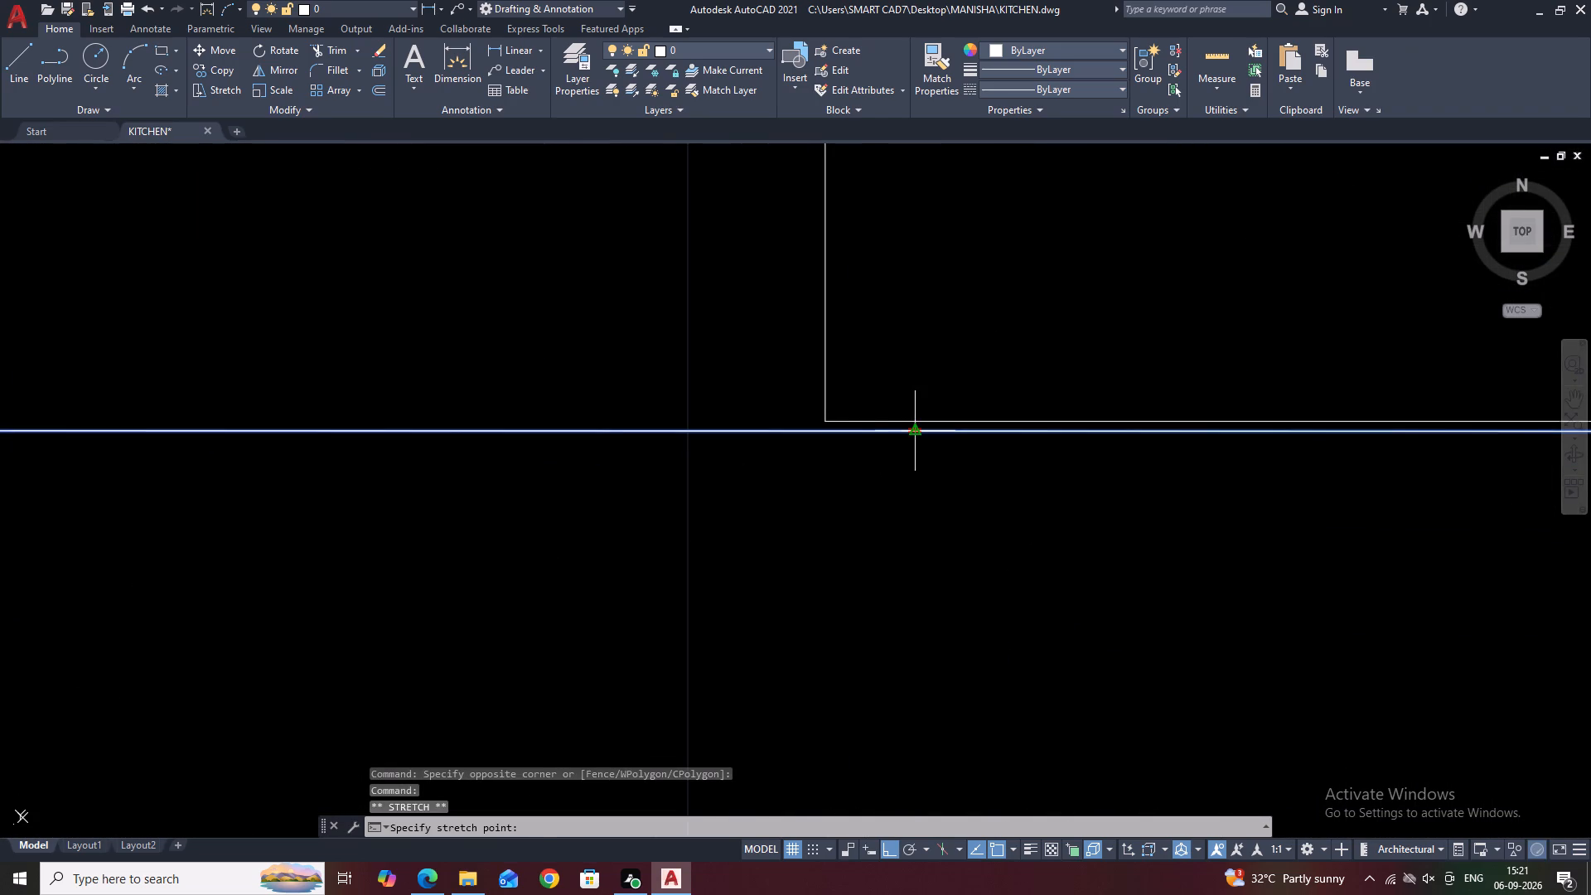
click(916, 422)
scroll(810, 437, down, 8)
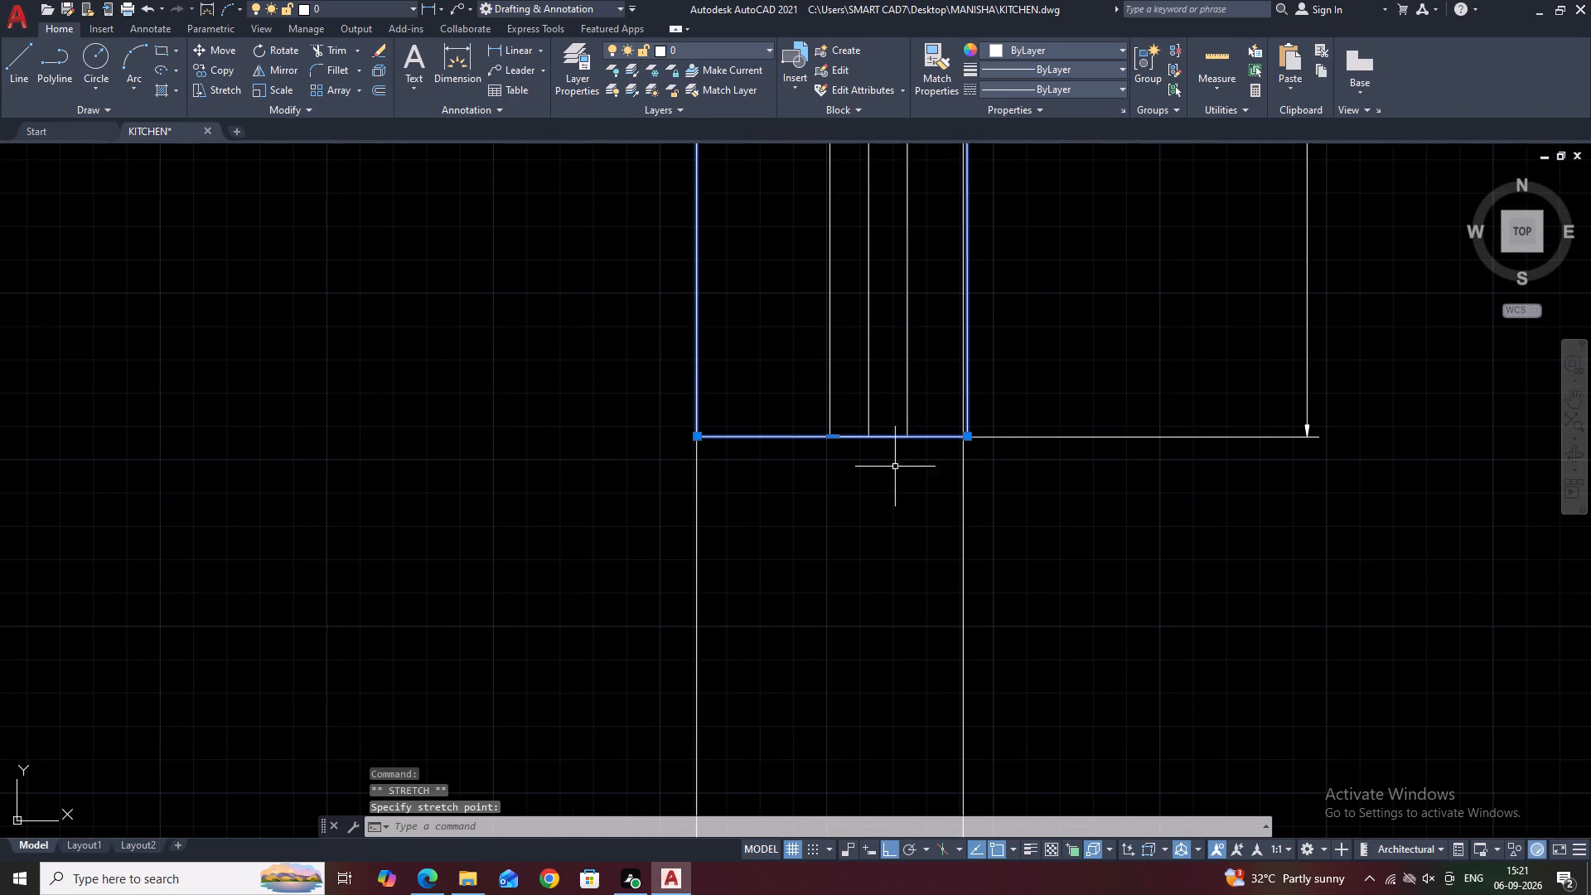
key(Escape)
Align the outer window frame's bottom outside corner with the right wall's outer line.
scroll(971, 438, up, 2)
click(957, 409)
scroll(955, 431, up, 3)
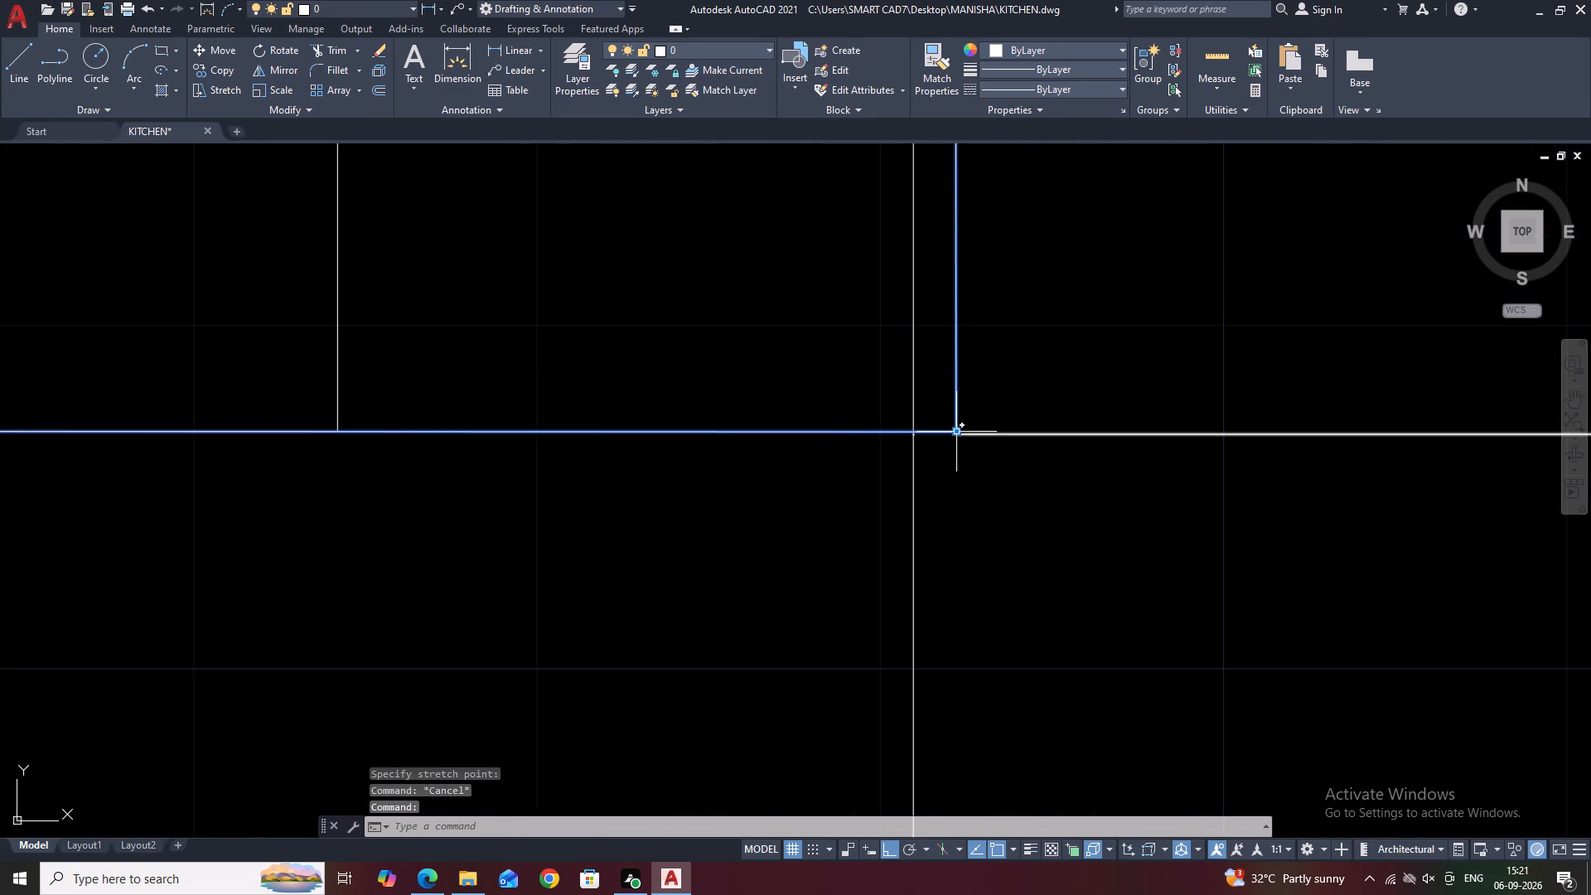
click(955, 432)
click(916, 431)
scroll(916, 438, down, 13)
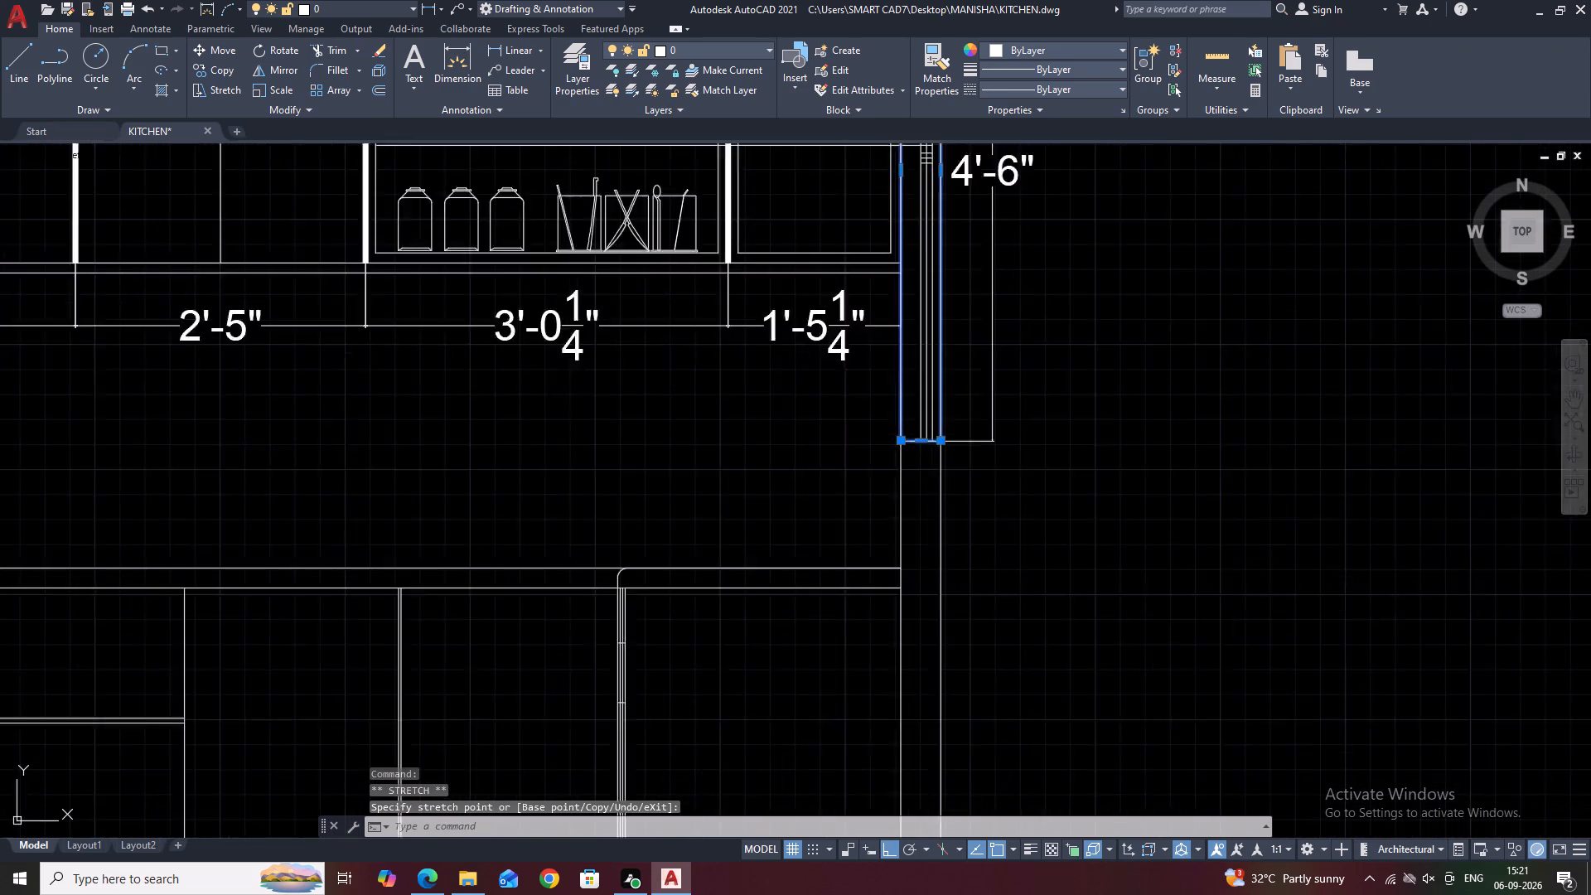
key(Escape)
Erase the middle one of the three mid-shelf lines in both the narrow shelf unit and the wide shelf unit.
scroll(941, 324, up, 2)
middle_drag(939, 307, 963, 432)
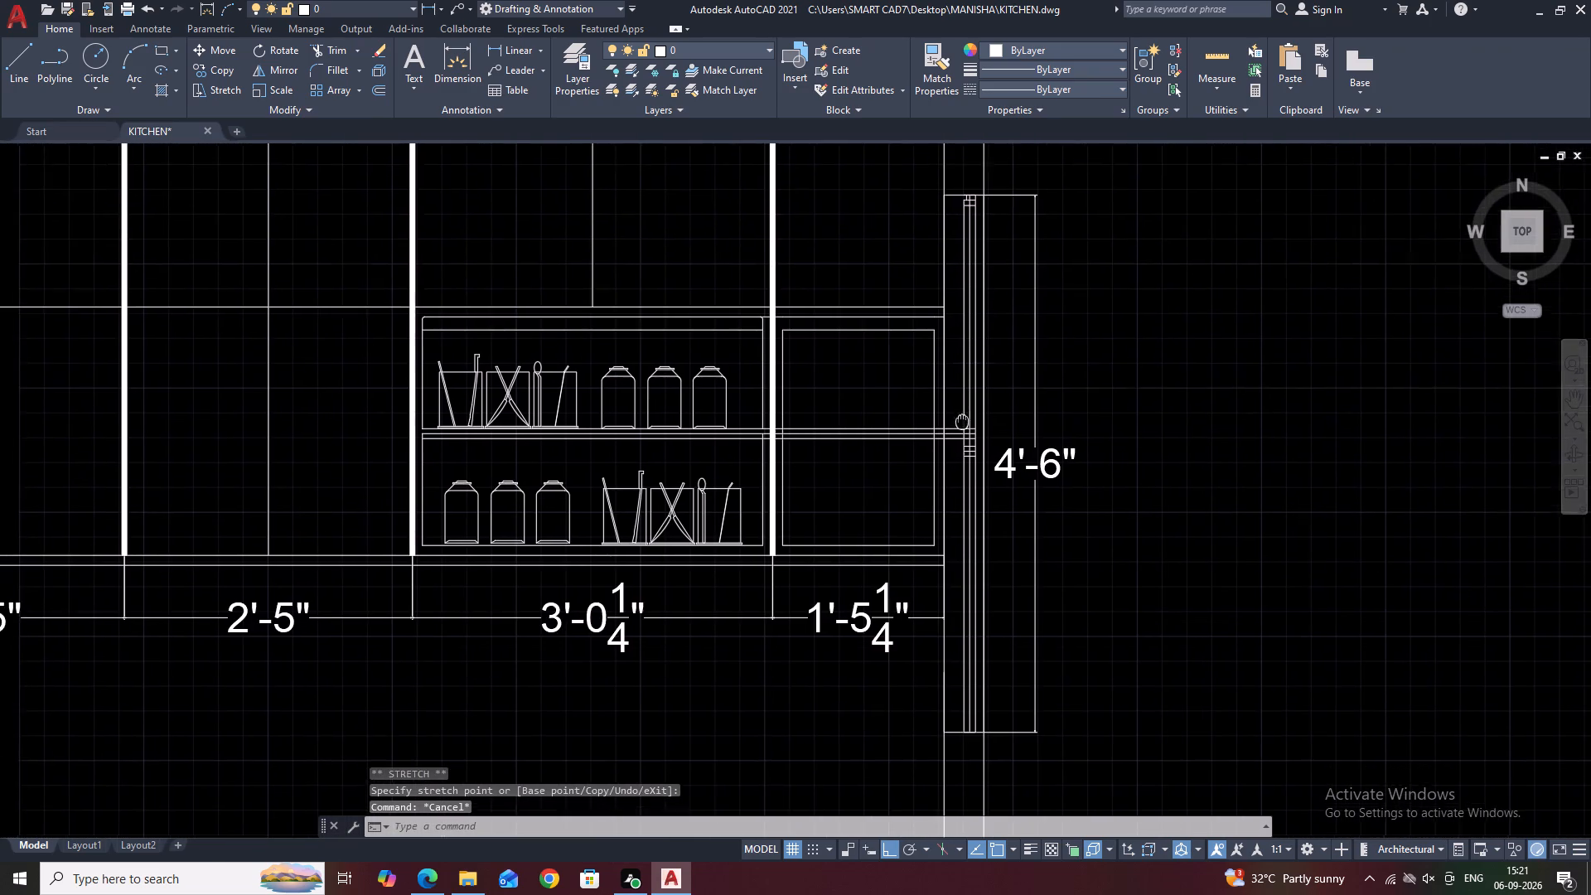
middle_drag(963, 432, 965, 458)
middle_drag(980, 477, 994, 382)
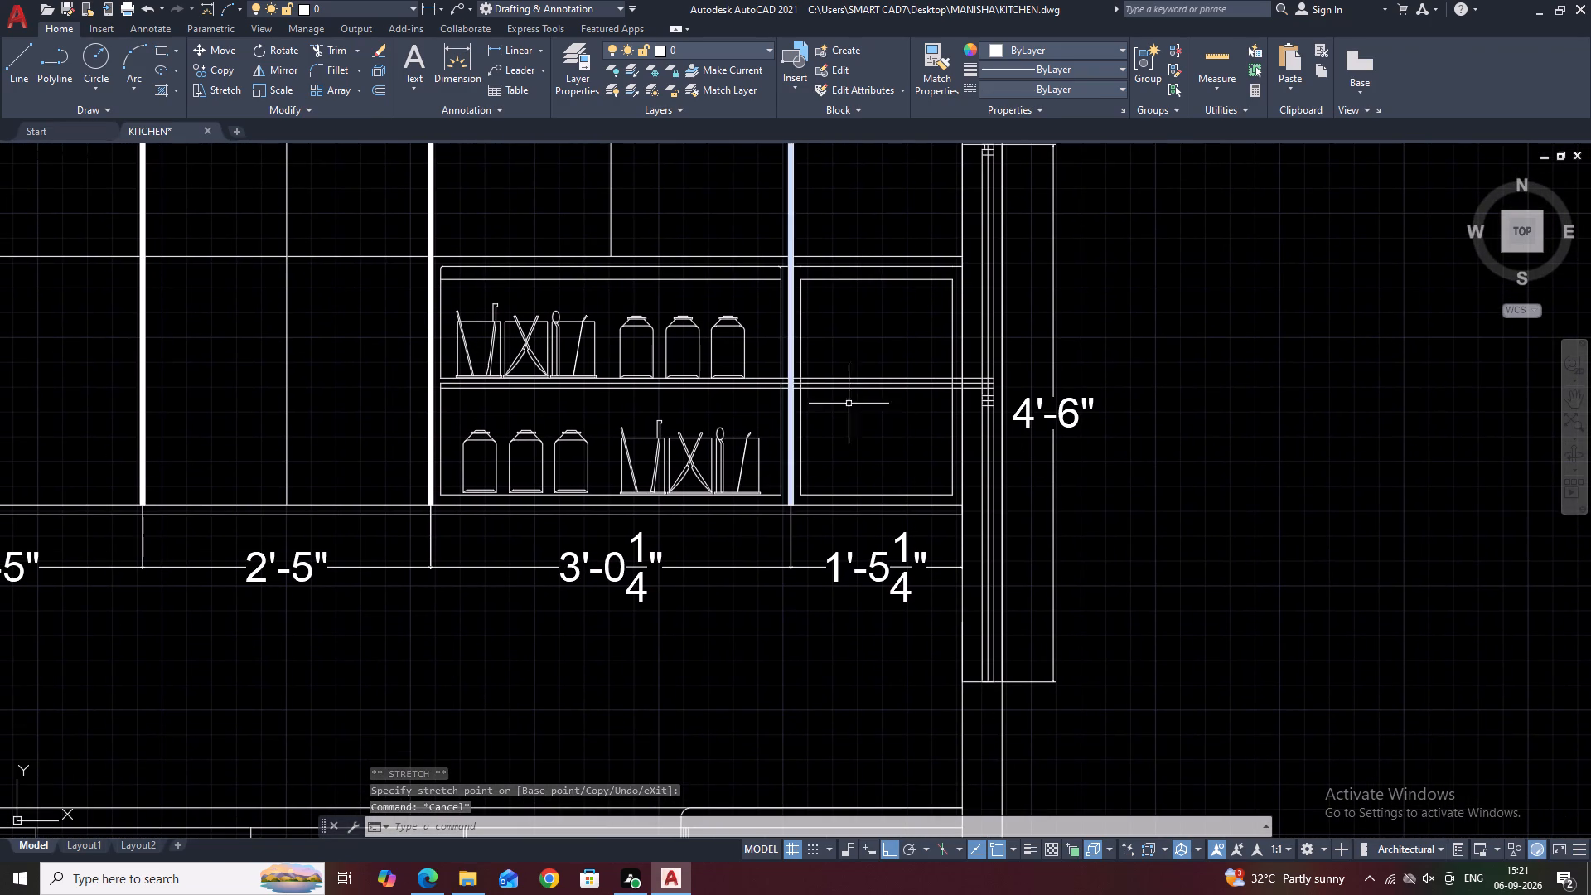
scroll(955, 380, up, 3)
click(997, 395)
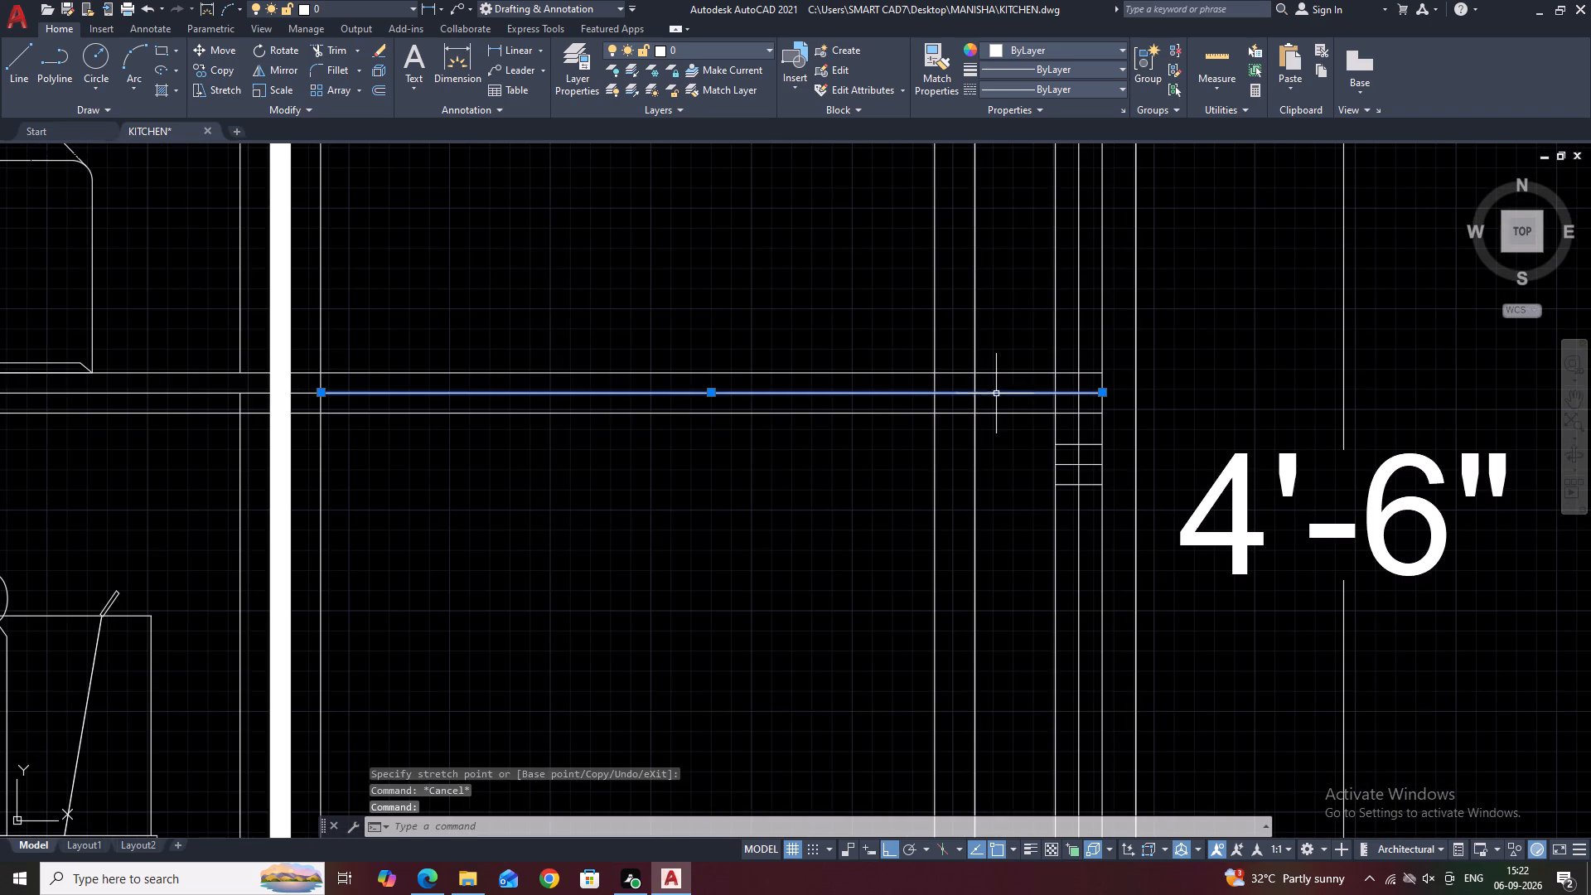
key(Delete)
scroll(979, 389, down, 2)
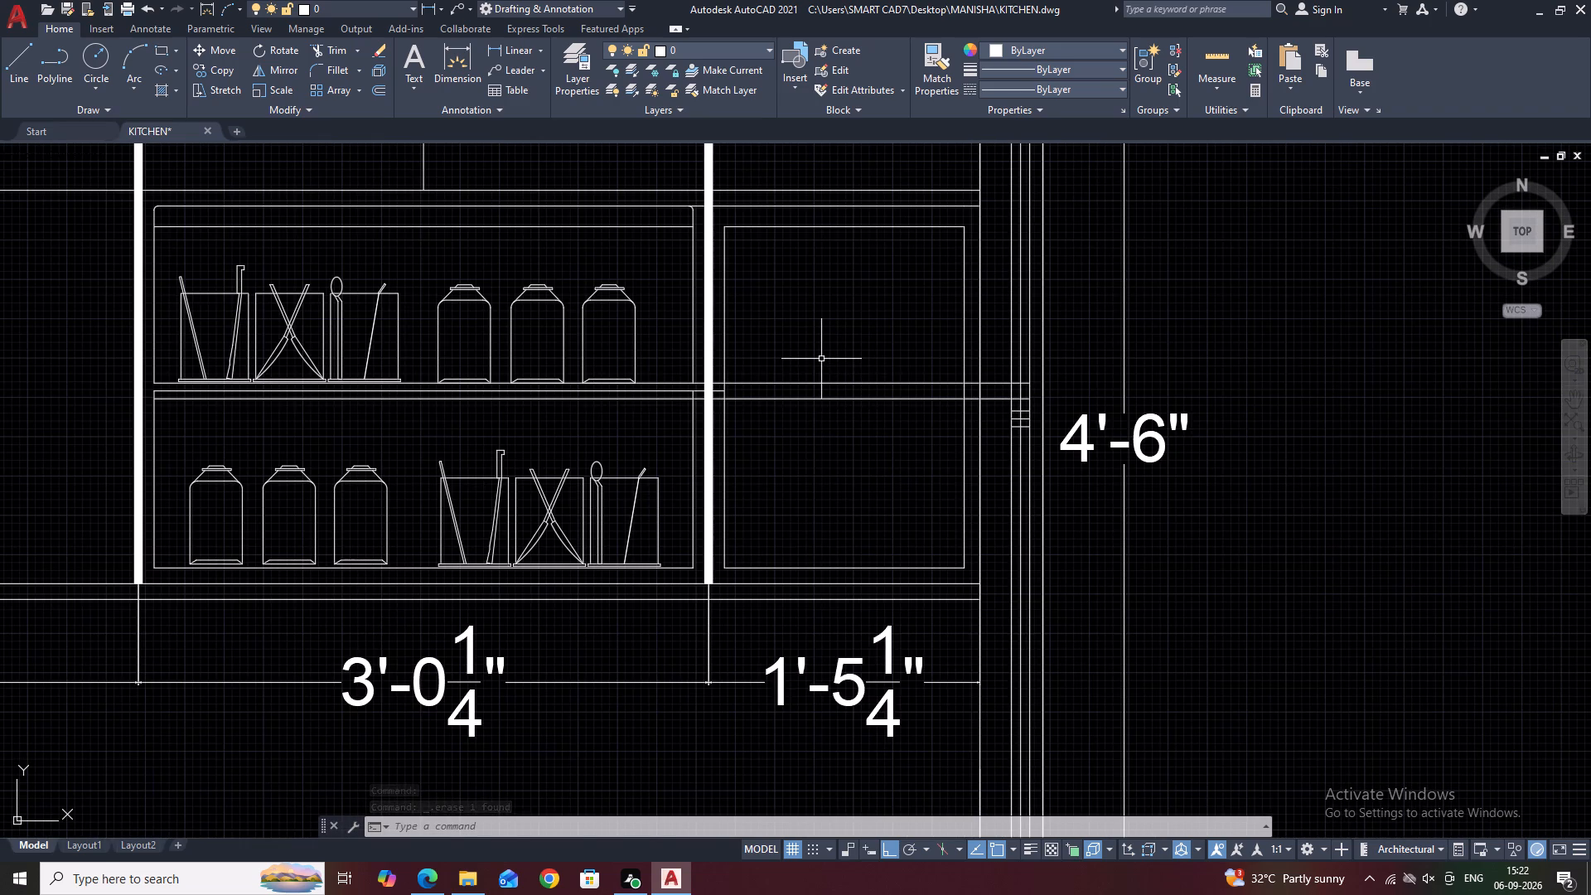
click(665, 391)
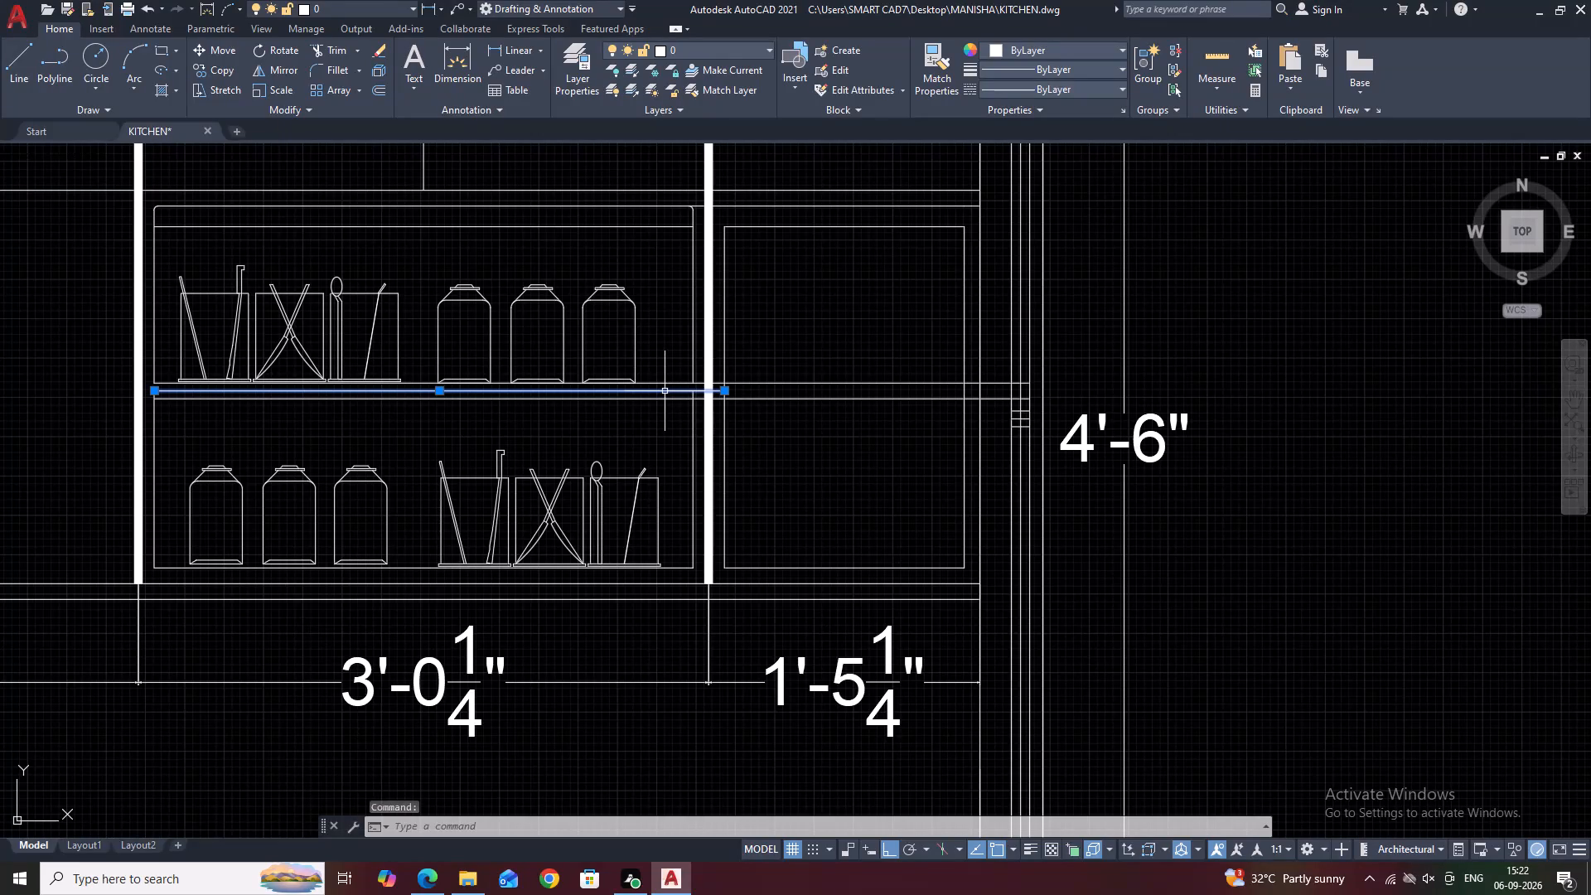
key(Delete)
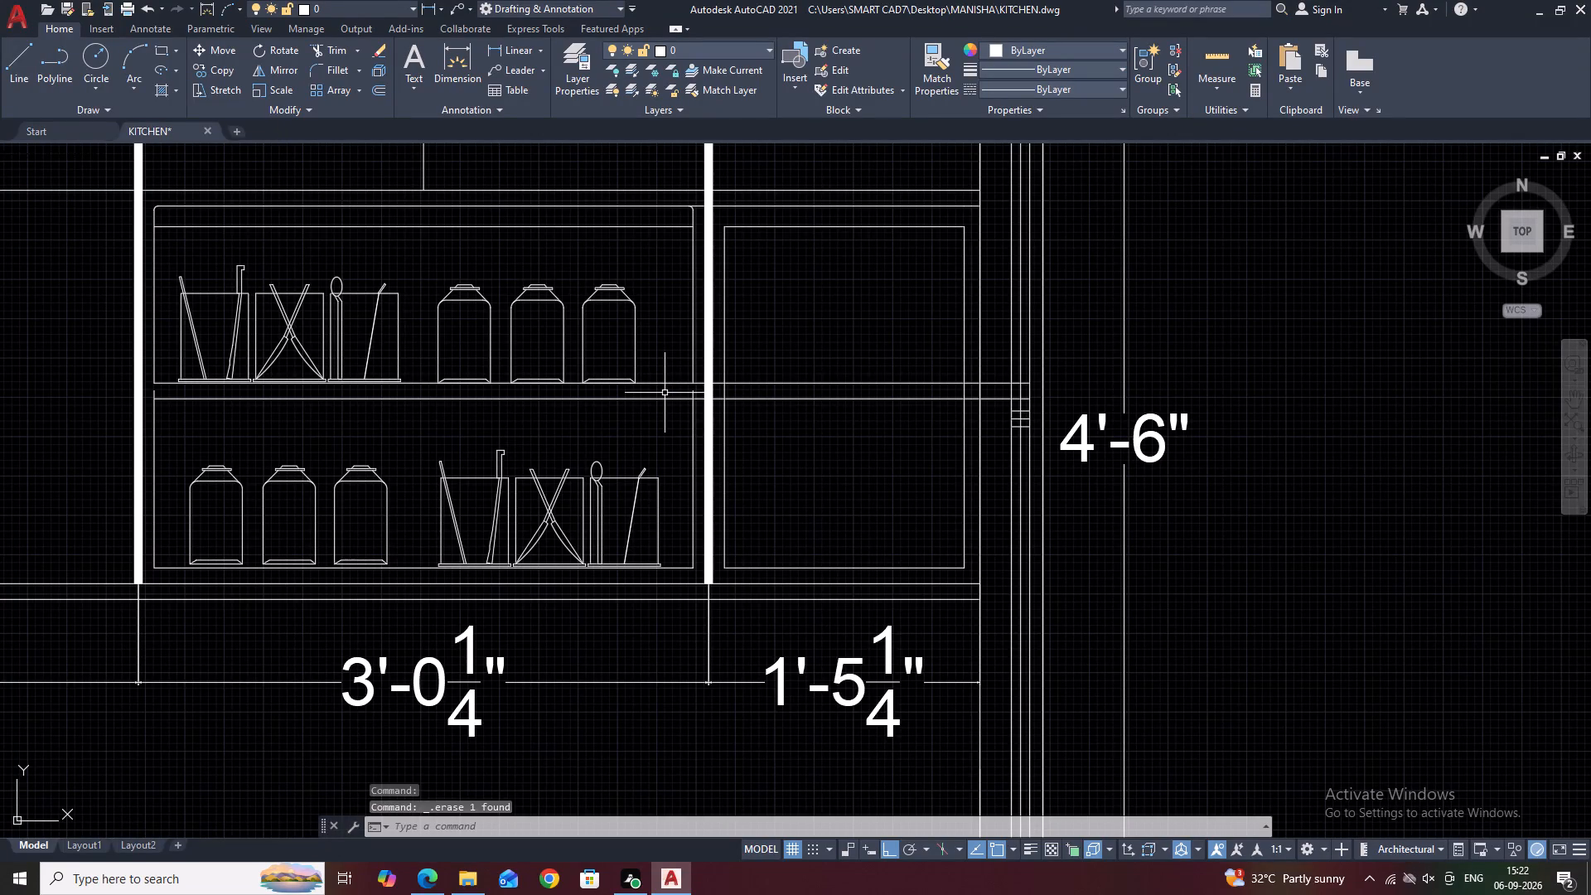
Trim the wide shelf unit's vertical side-line stubs between the two remaining mid-shelf lines at both ends.
scroll(680, 390, up, 2)
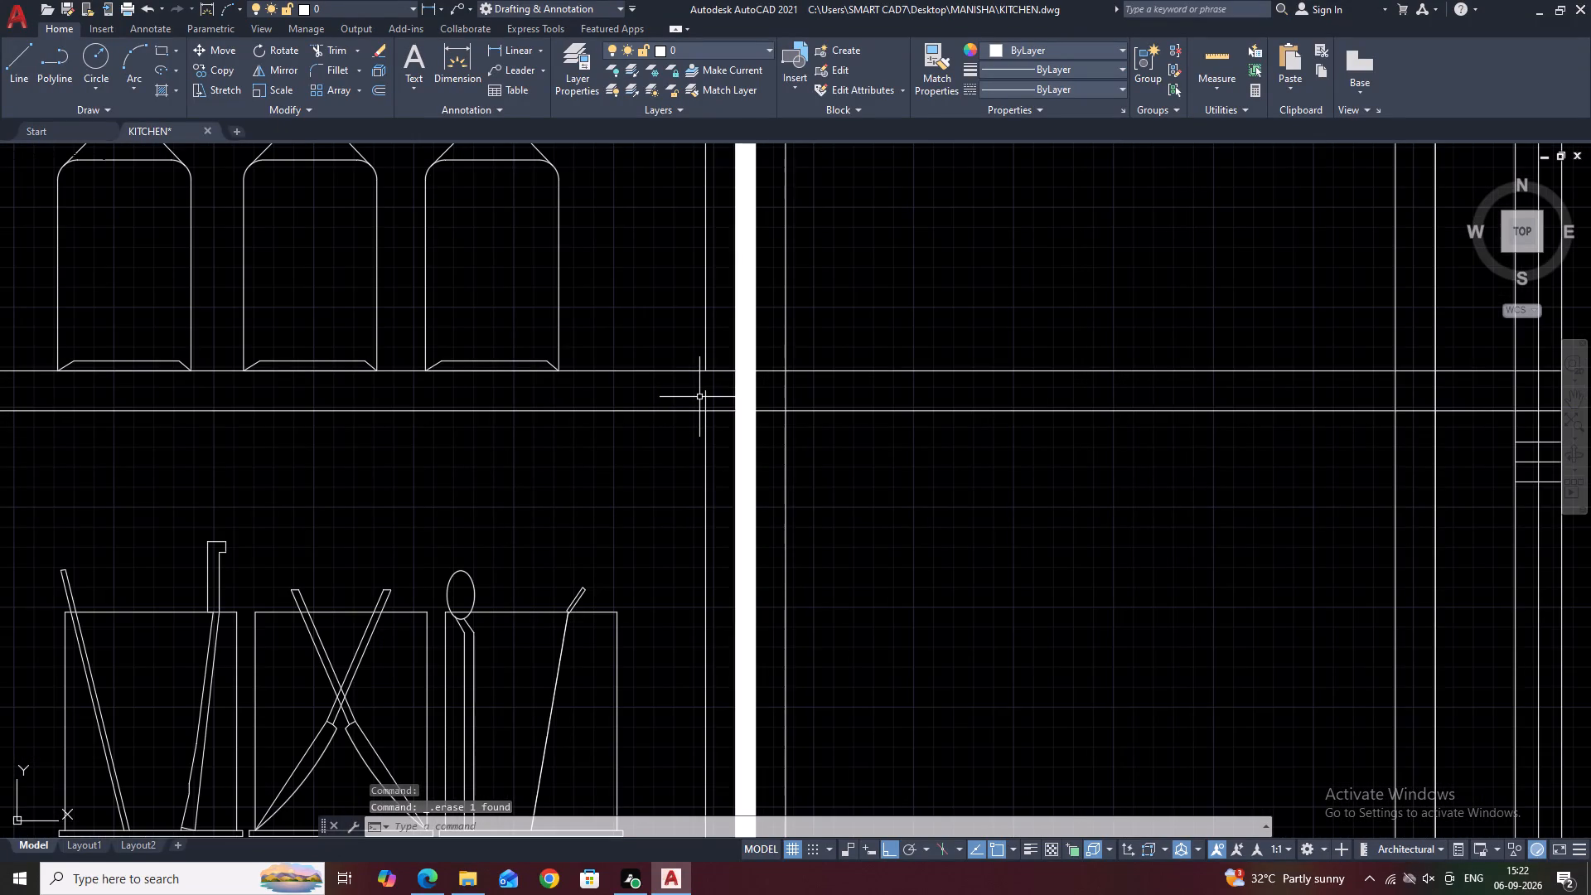
key(t)
key(r)
key(space)
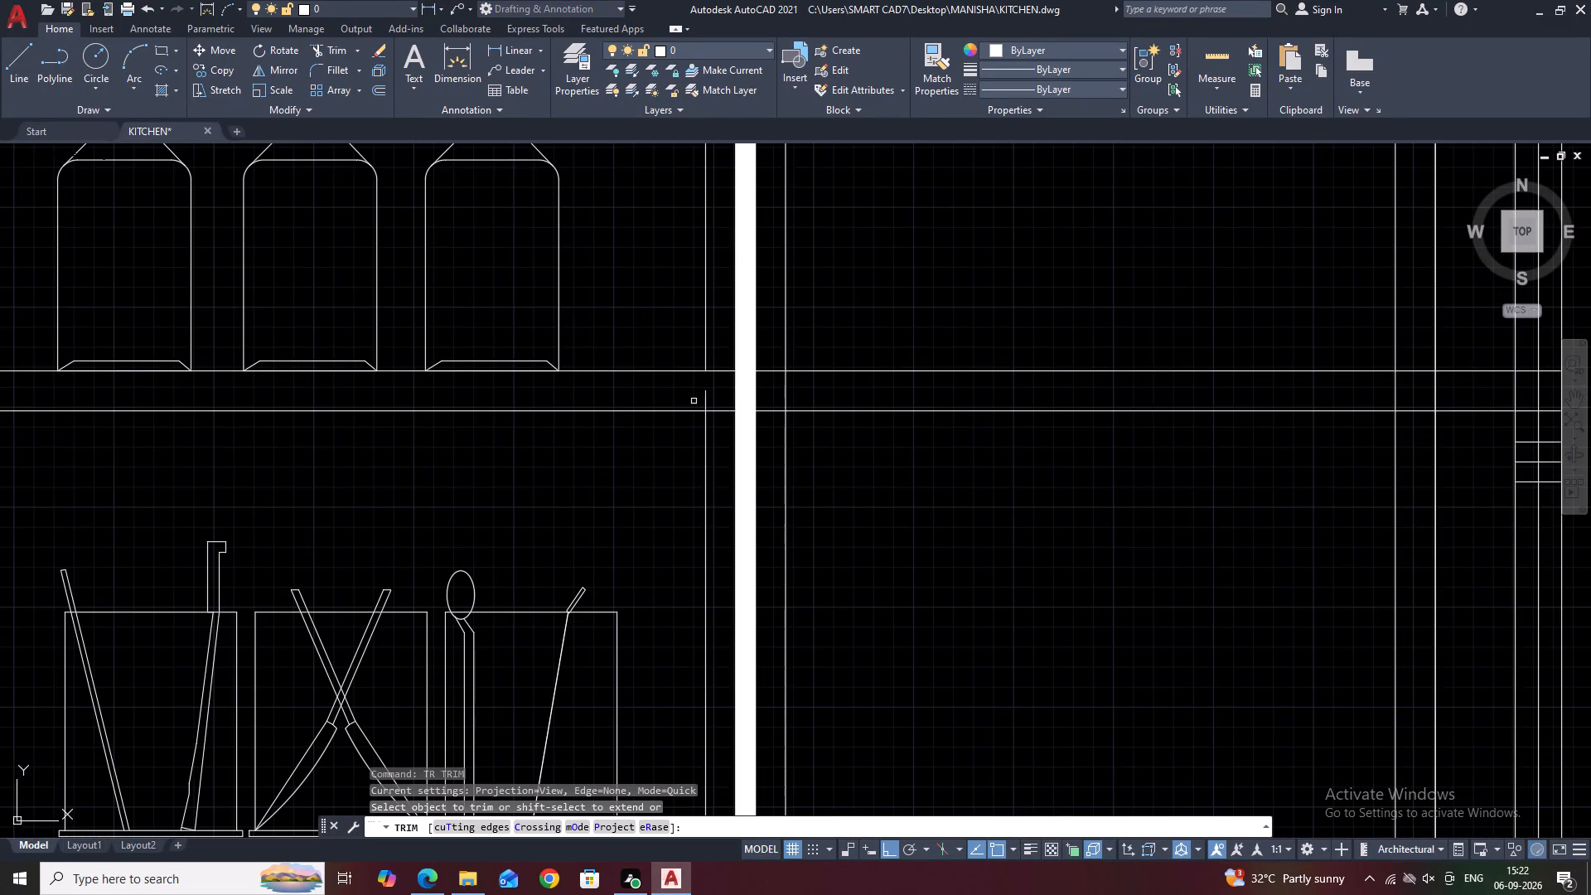
click(705, 395)
scroll(725, 380, down, 4)
key(Escape)
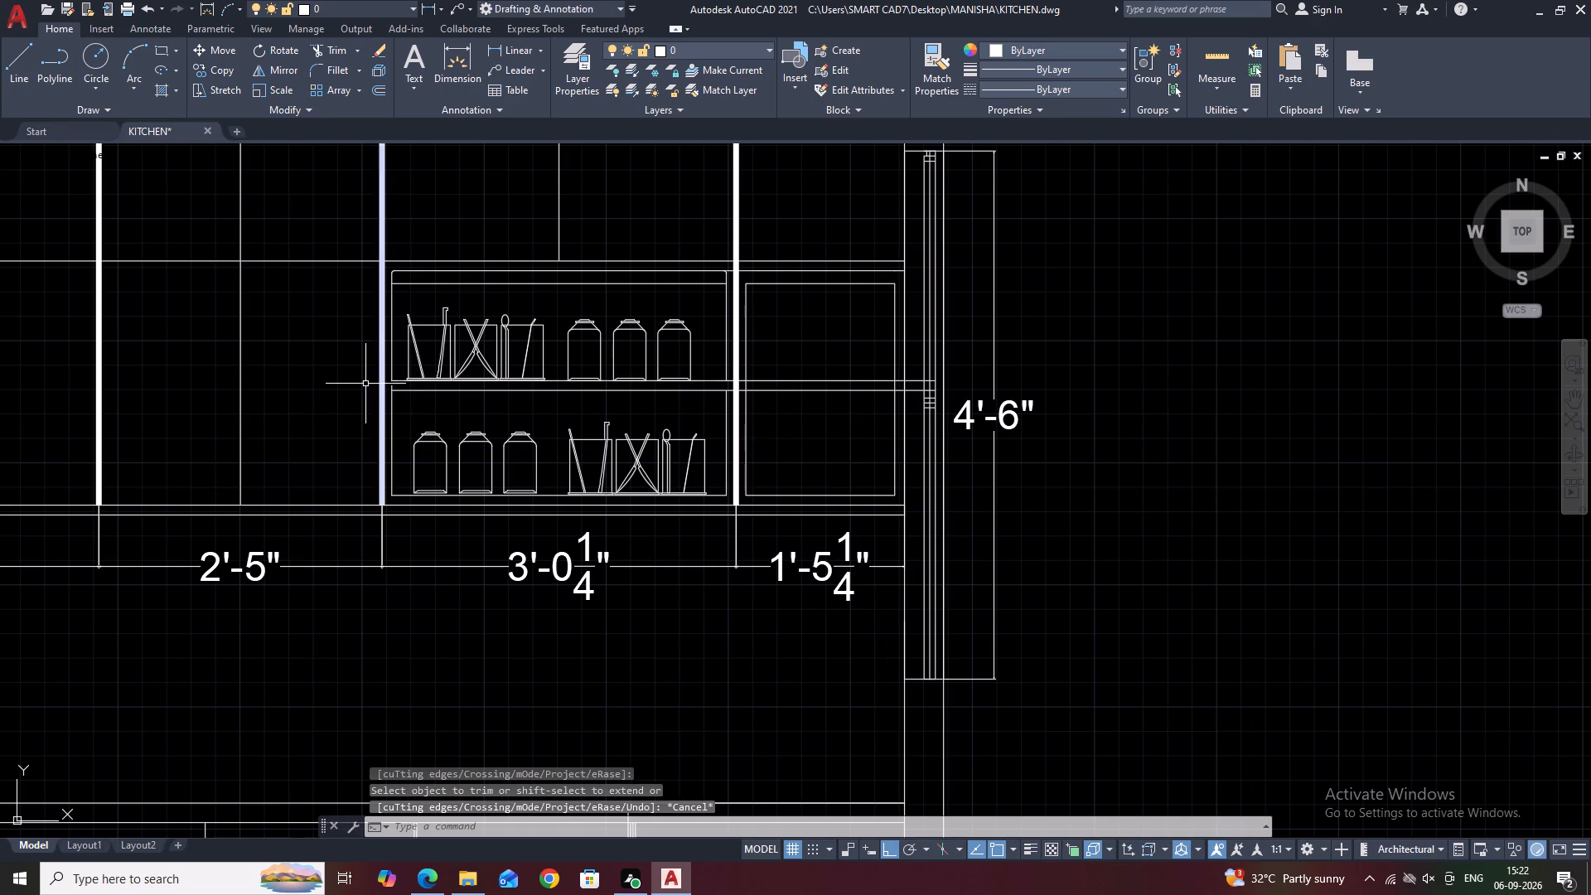
key(space)
scroll(372, 385, up, 3)
click(450, 393)
scroll(445, 388, down, 5)
key(Escape)
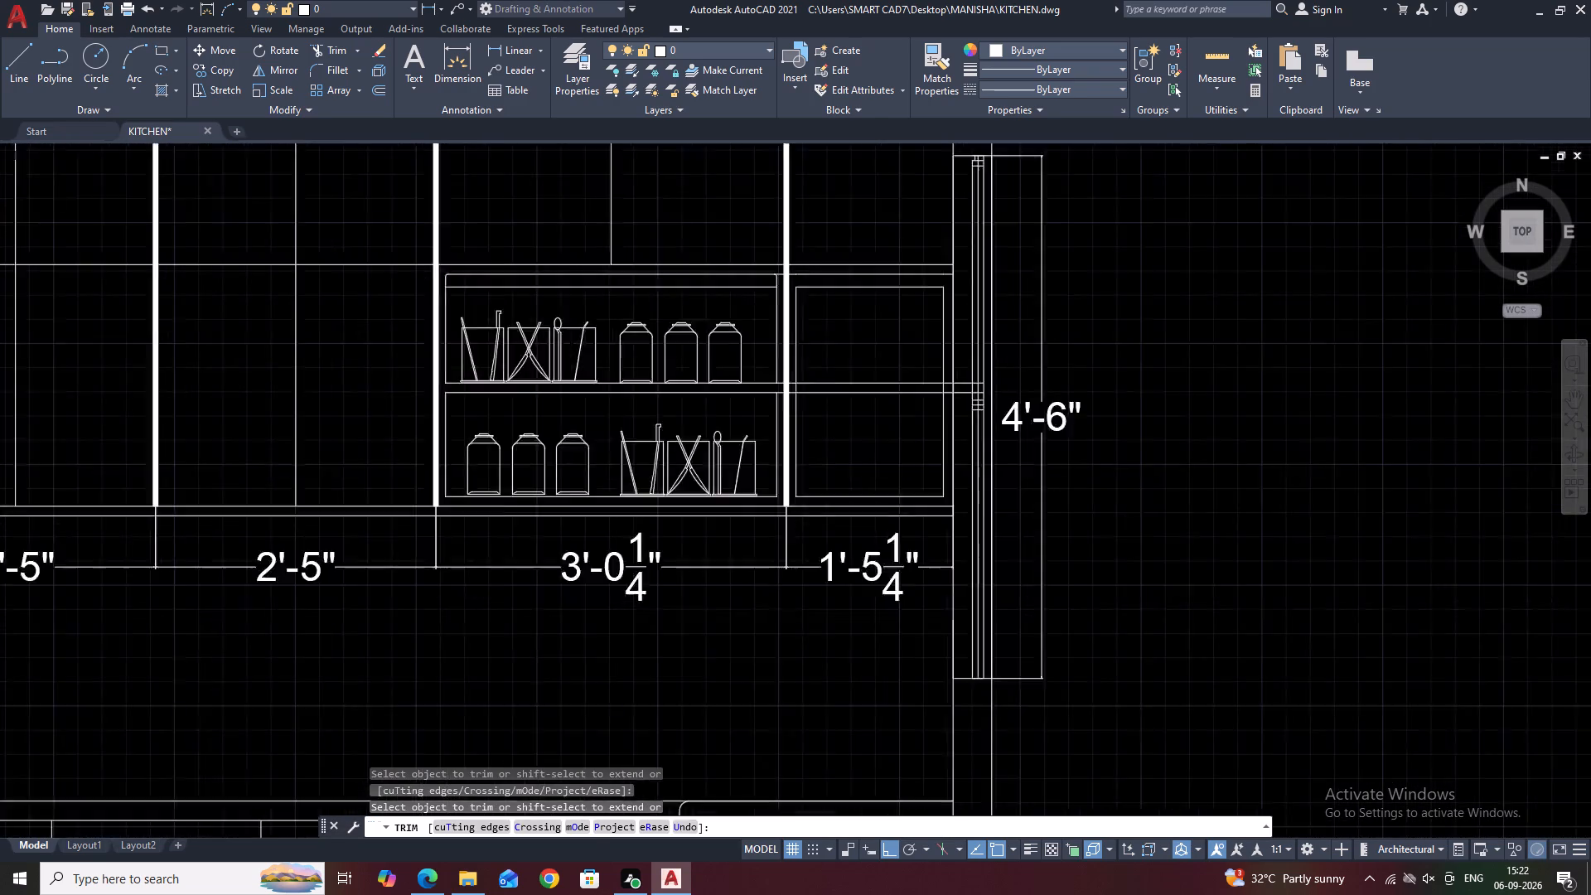
Examine the whole kitchen elevation and the neighbouring elevation beside it.
scroll(665, 393, up, 2)
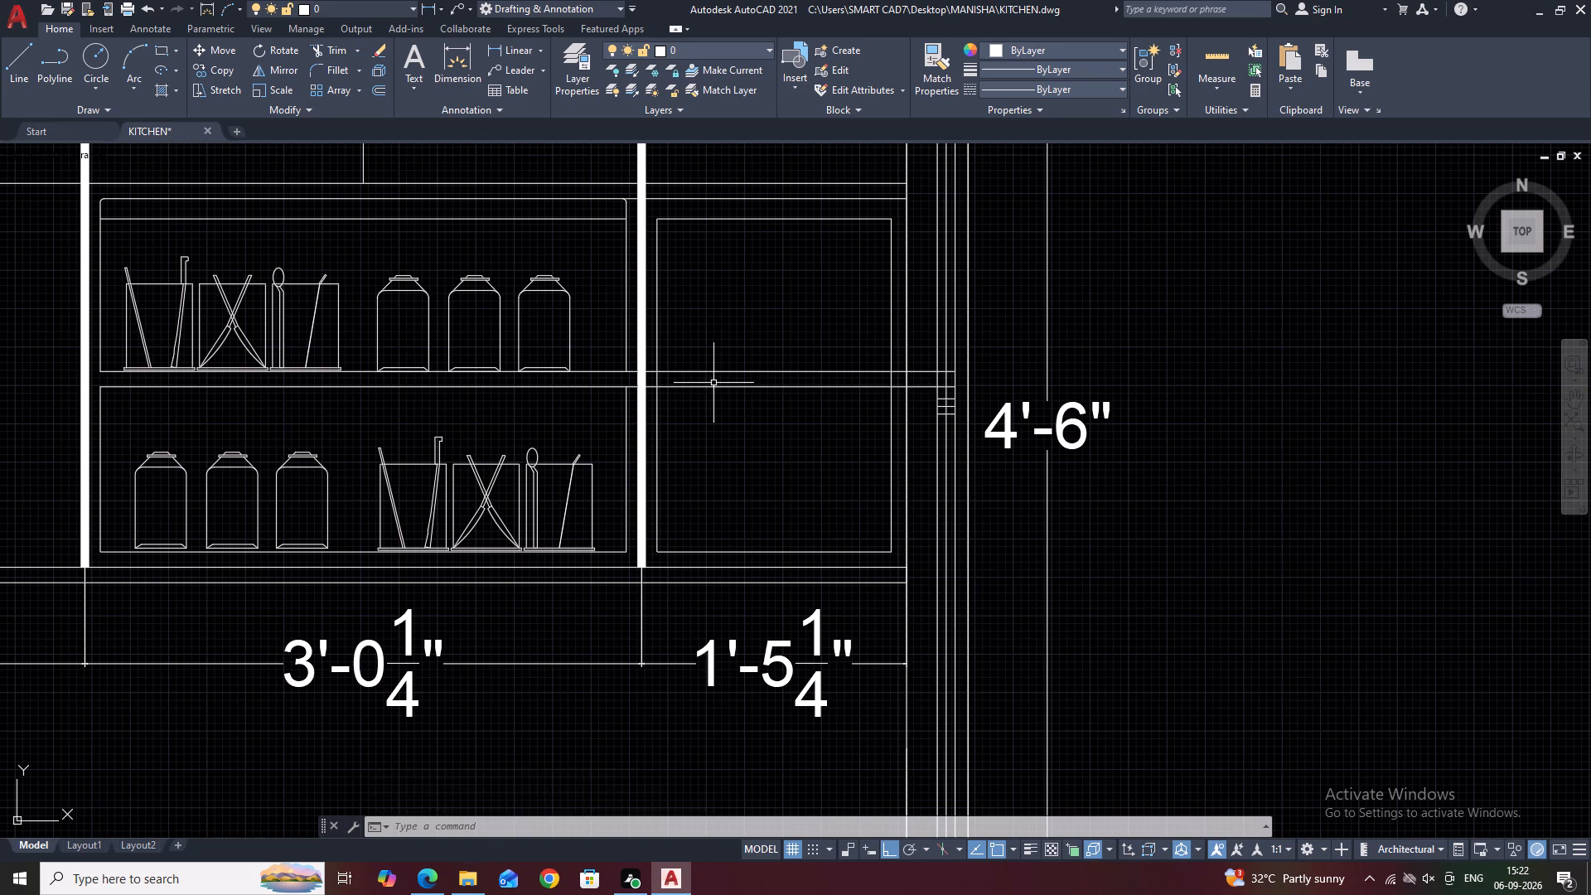
scroll(736, 452, down, 2)
middle_drag(960, 486, 1008, 451)
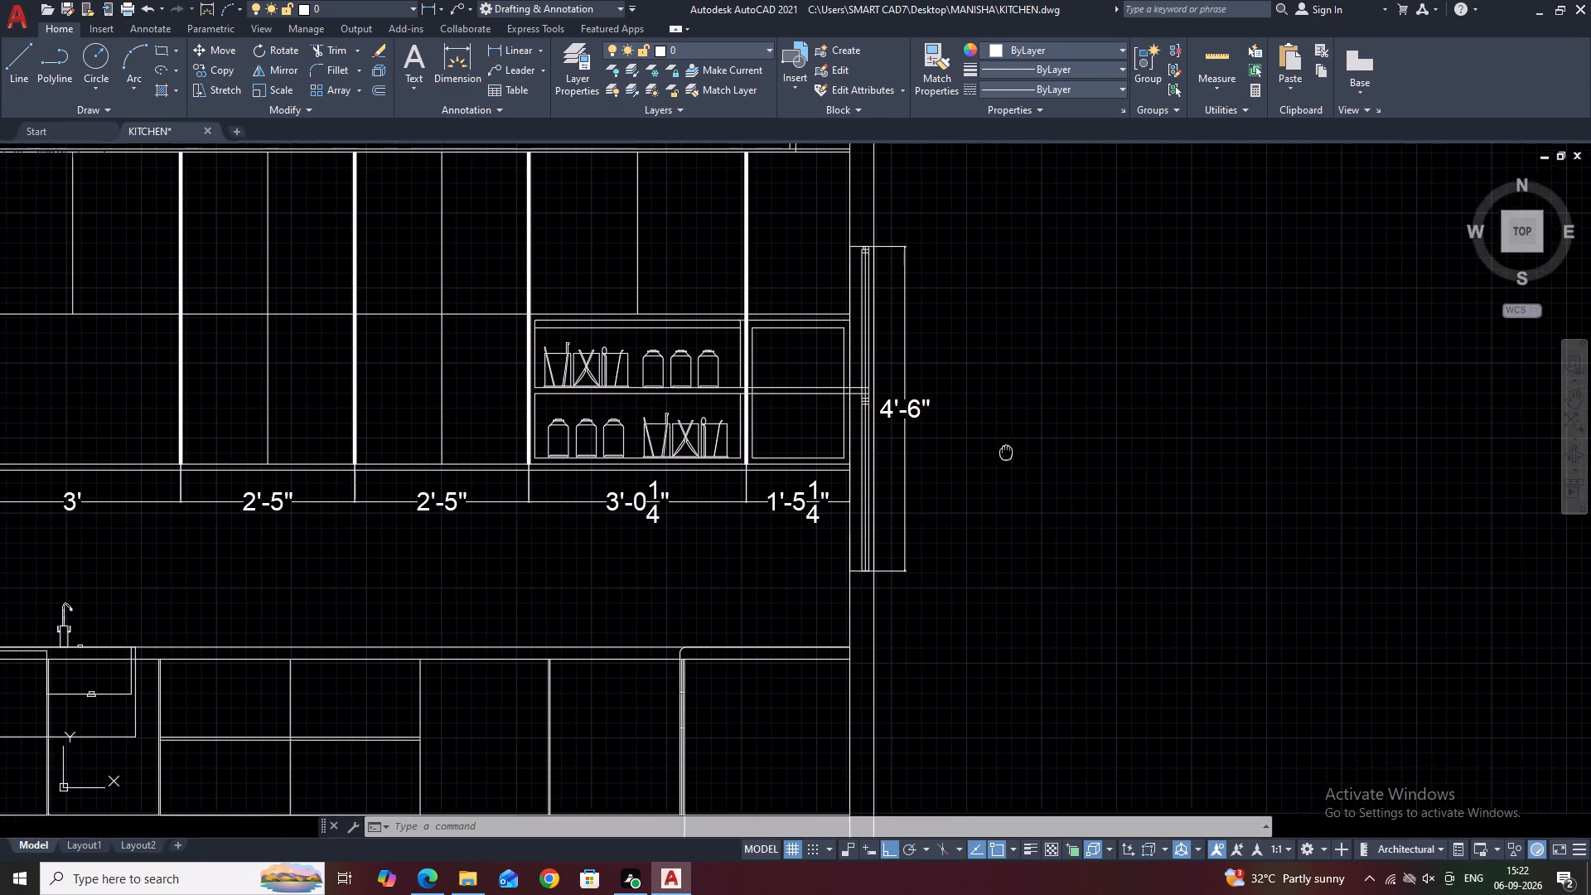
middle_drag(838, 423, 958, 459)
scroll(958, 461, down, 1)
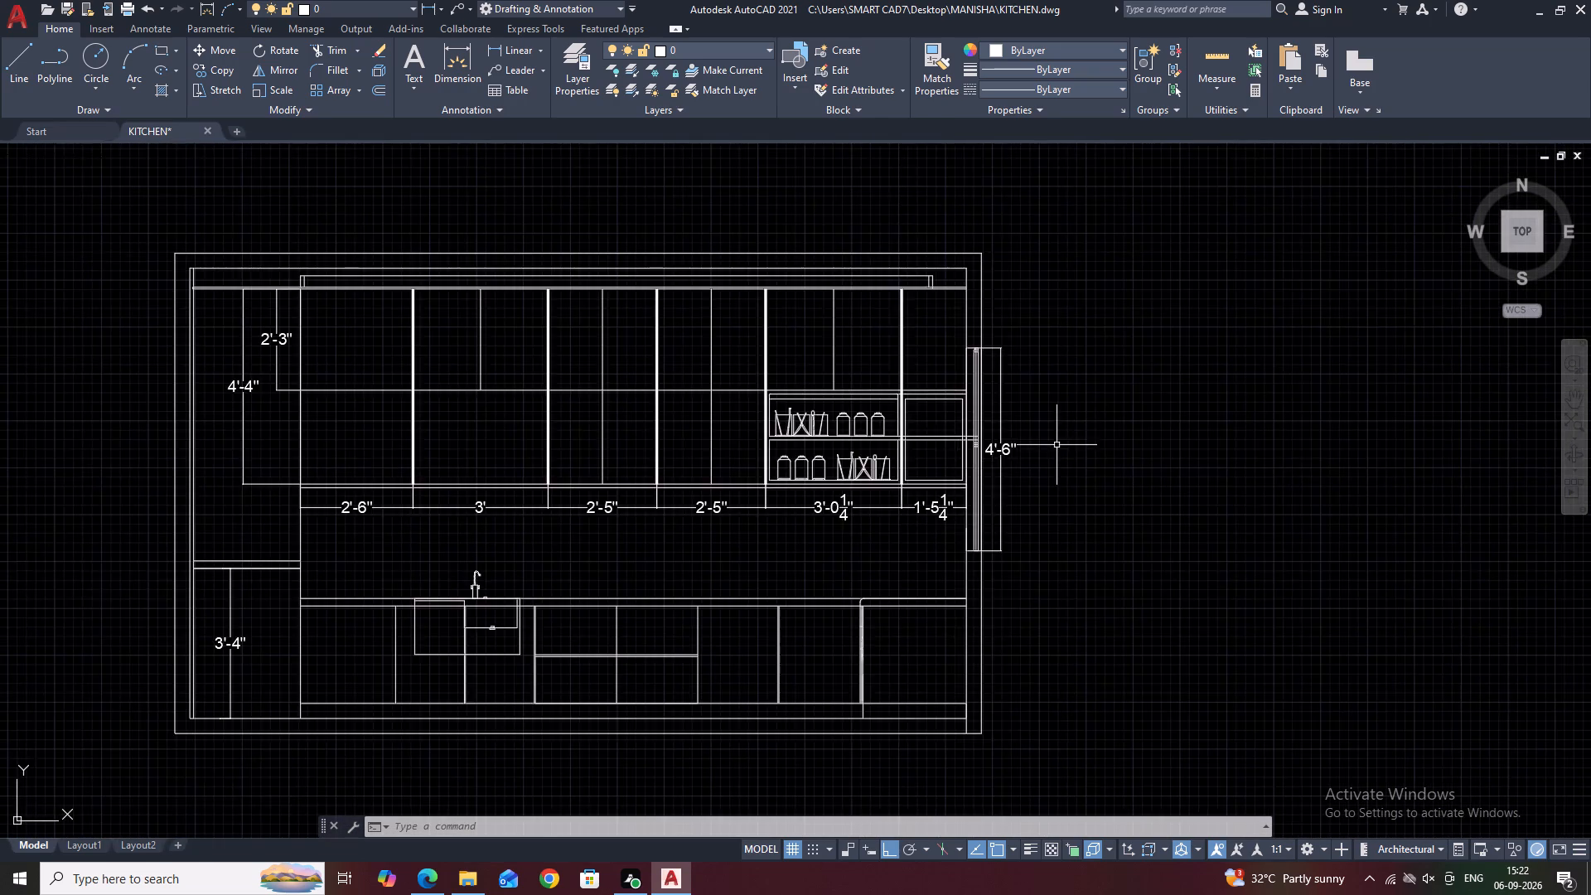
scroll(1069, 439, down, 3)
middle_drag(1157, 439, 1032, 371)
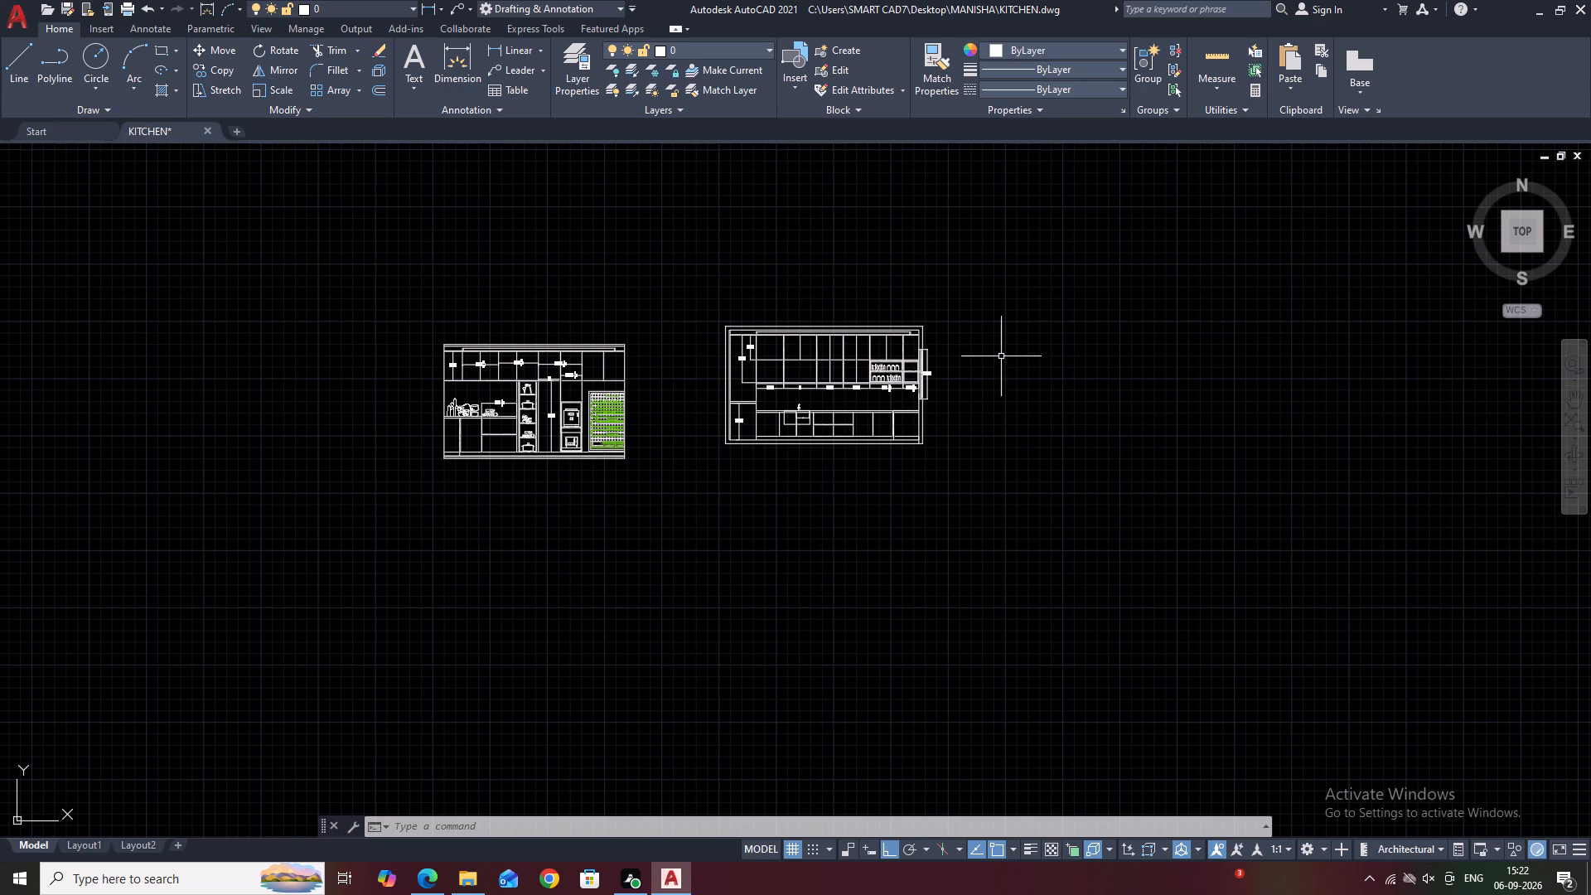
middle_drag(704, 441, 757, 367)
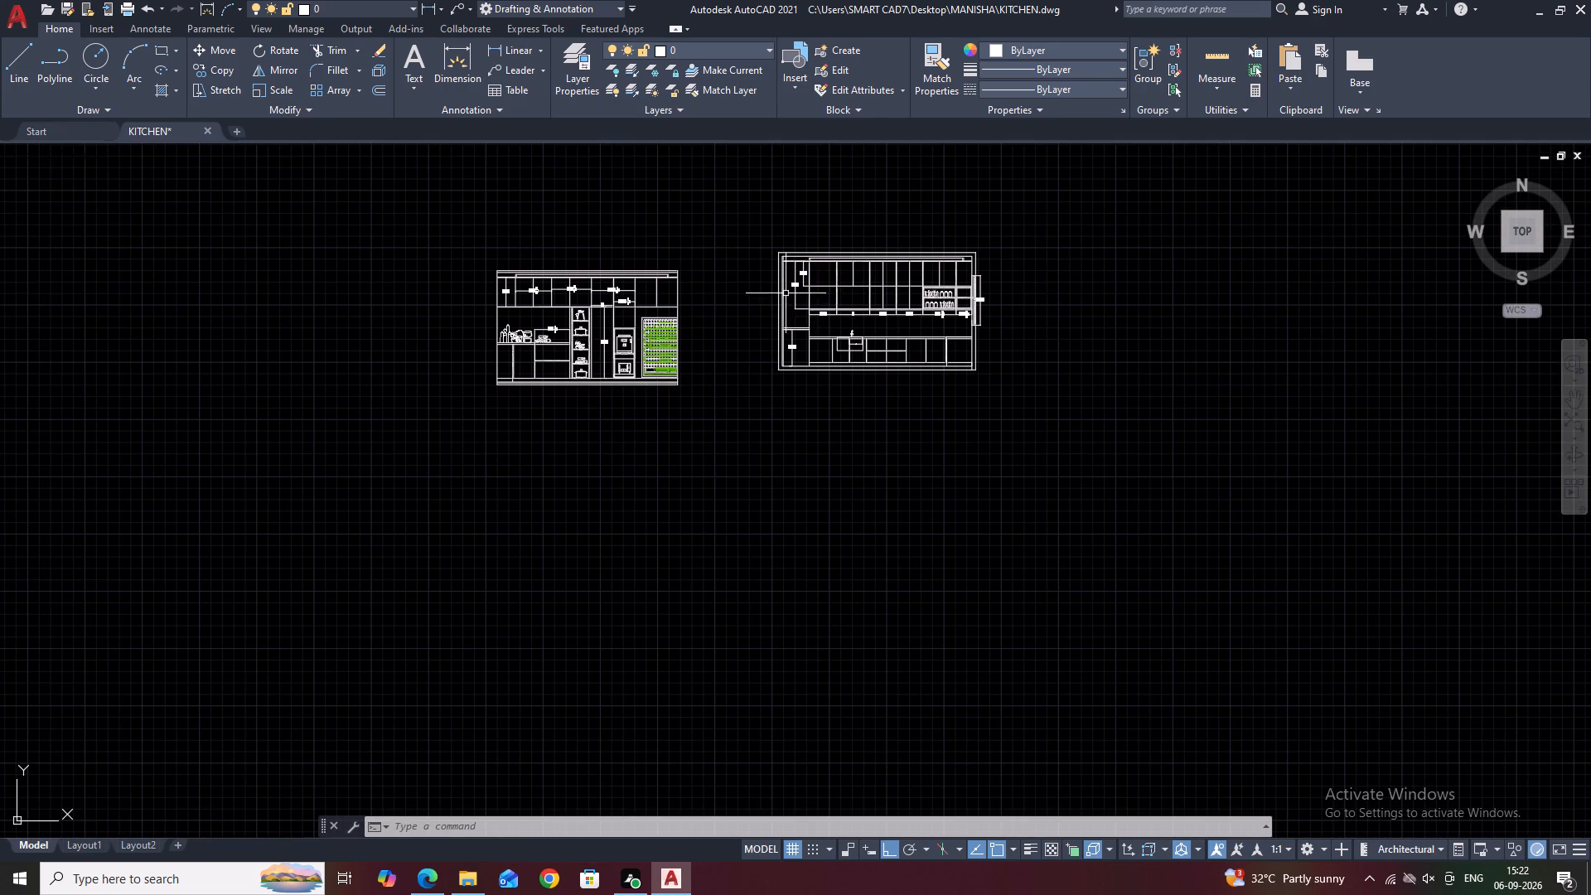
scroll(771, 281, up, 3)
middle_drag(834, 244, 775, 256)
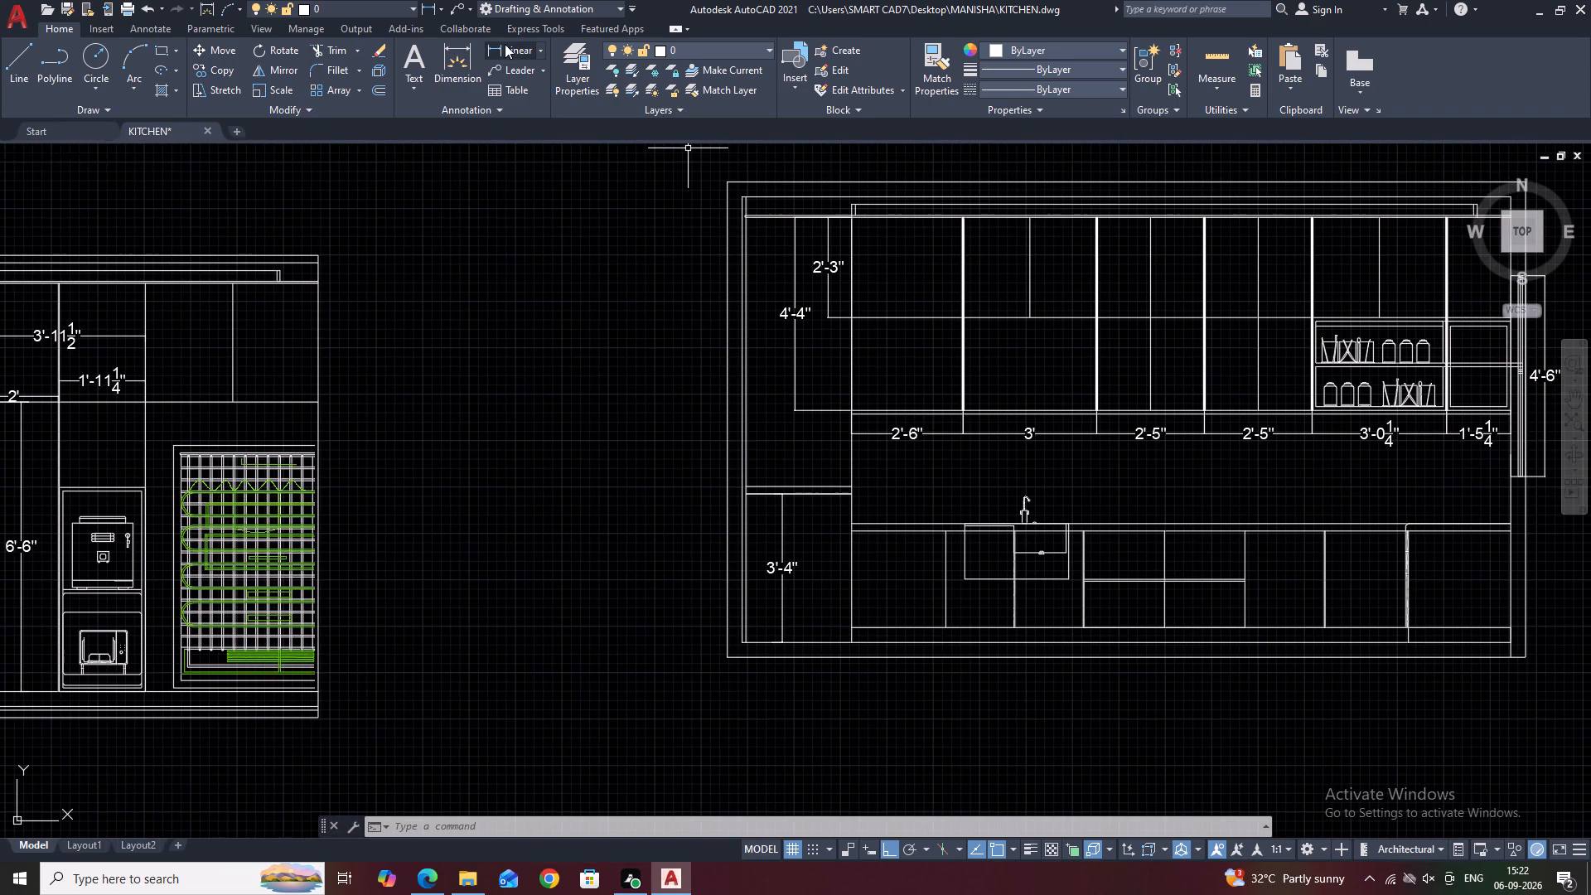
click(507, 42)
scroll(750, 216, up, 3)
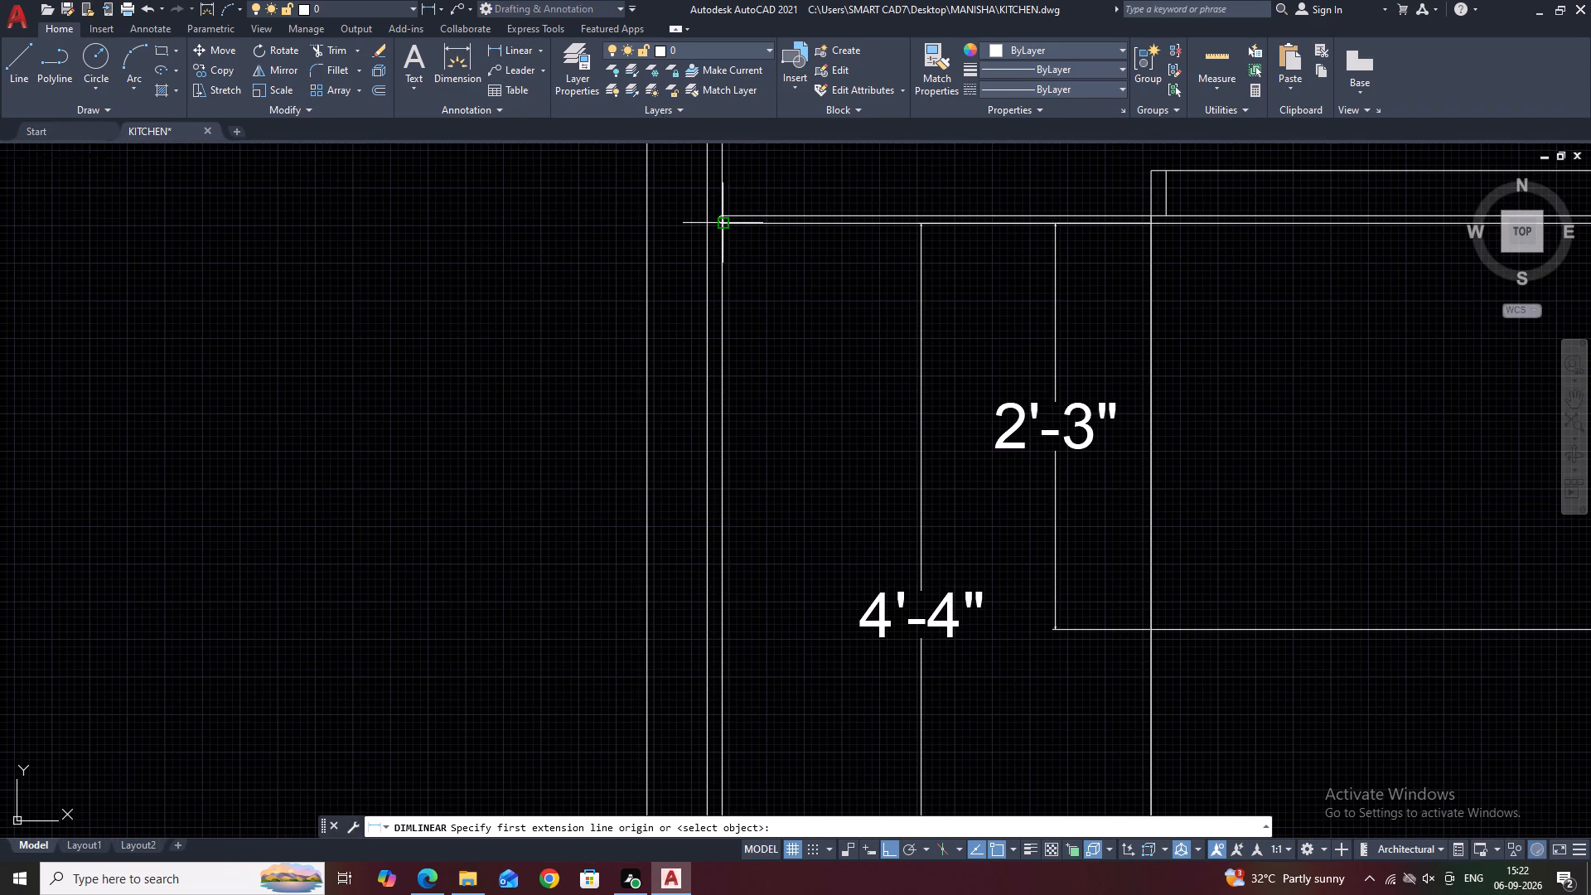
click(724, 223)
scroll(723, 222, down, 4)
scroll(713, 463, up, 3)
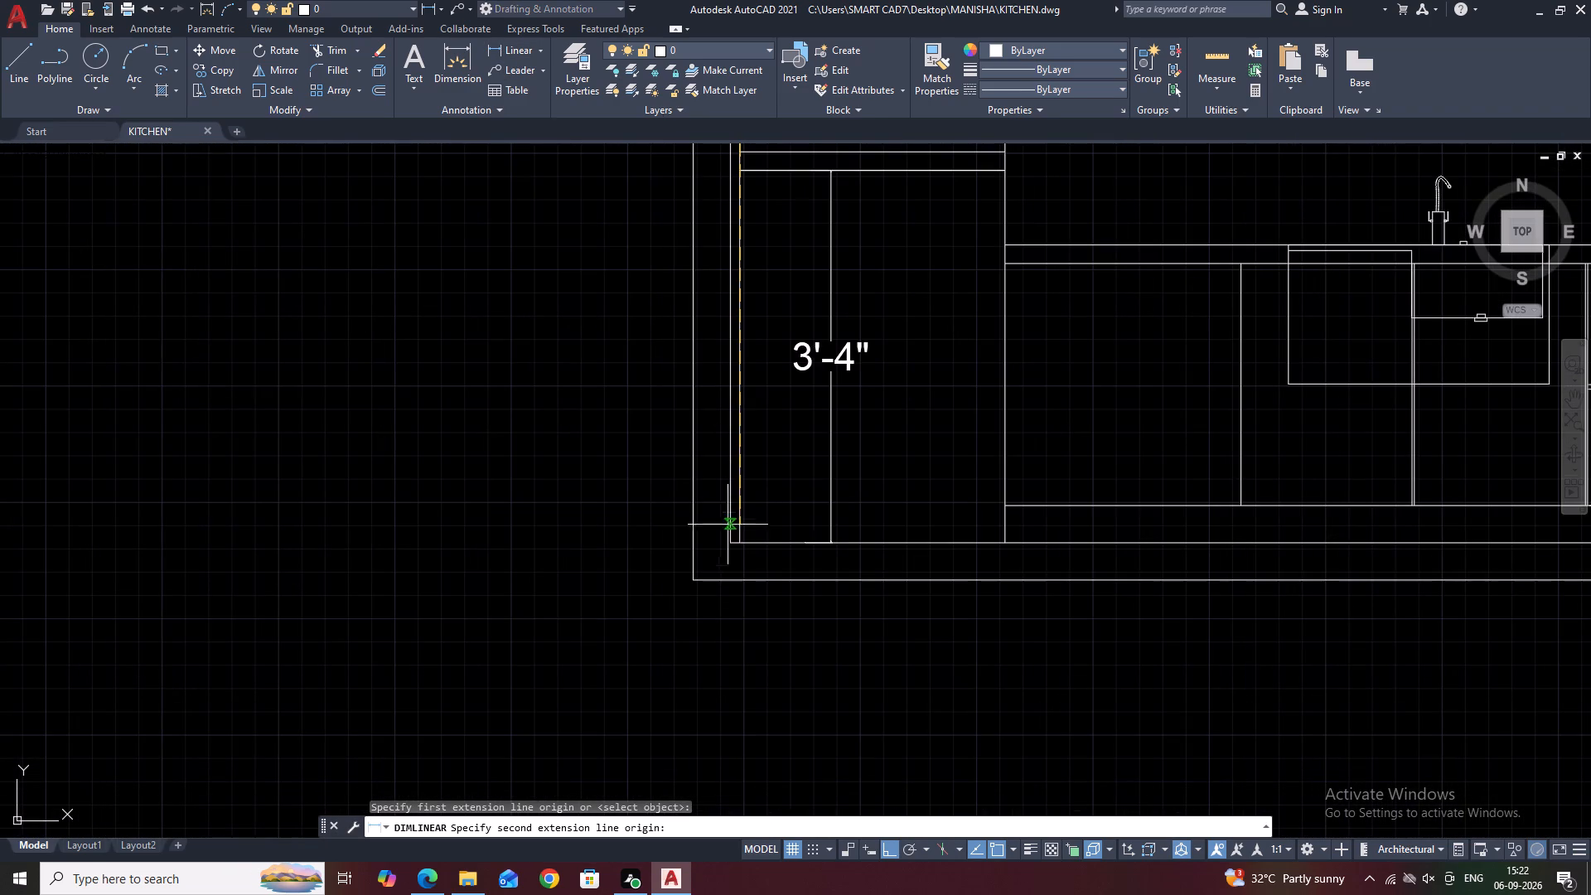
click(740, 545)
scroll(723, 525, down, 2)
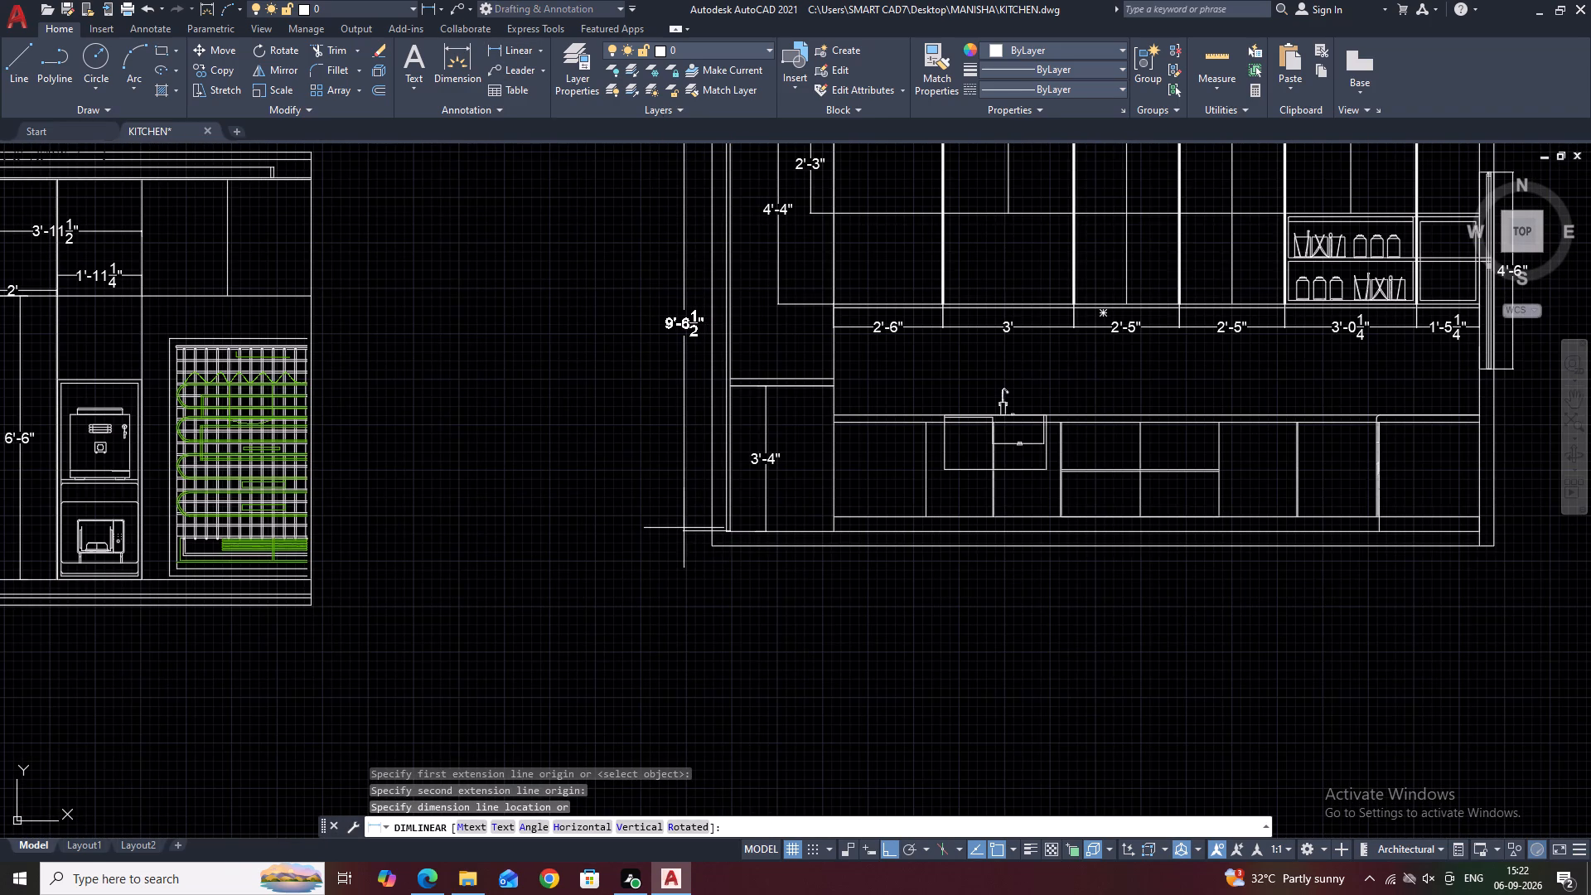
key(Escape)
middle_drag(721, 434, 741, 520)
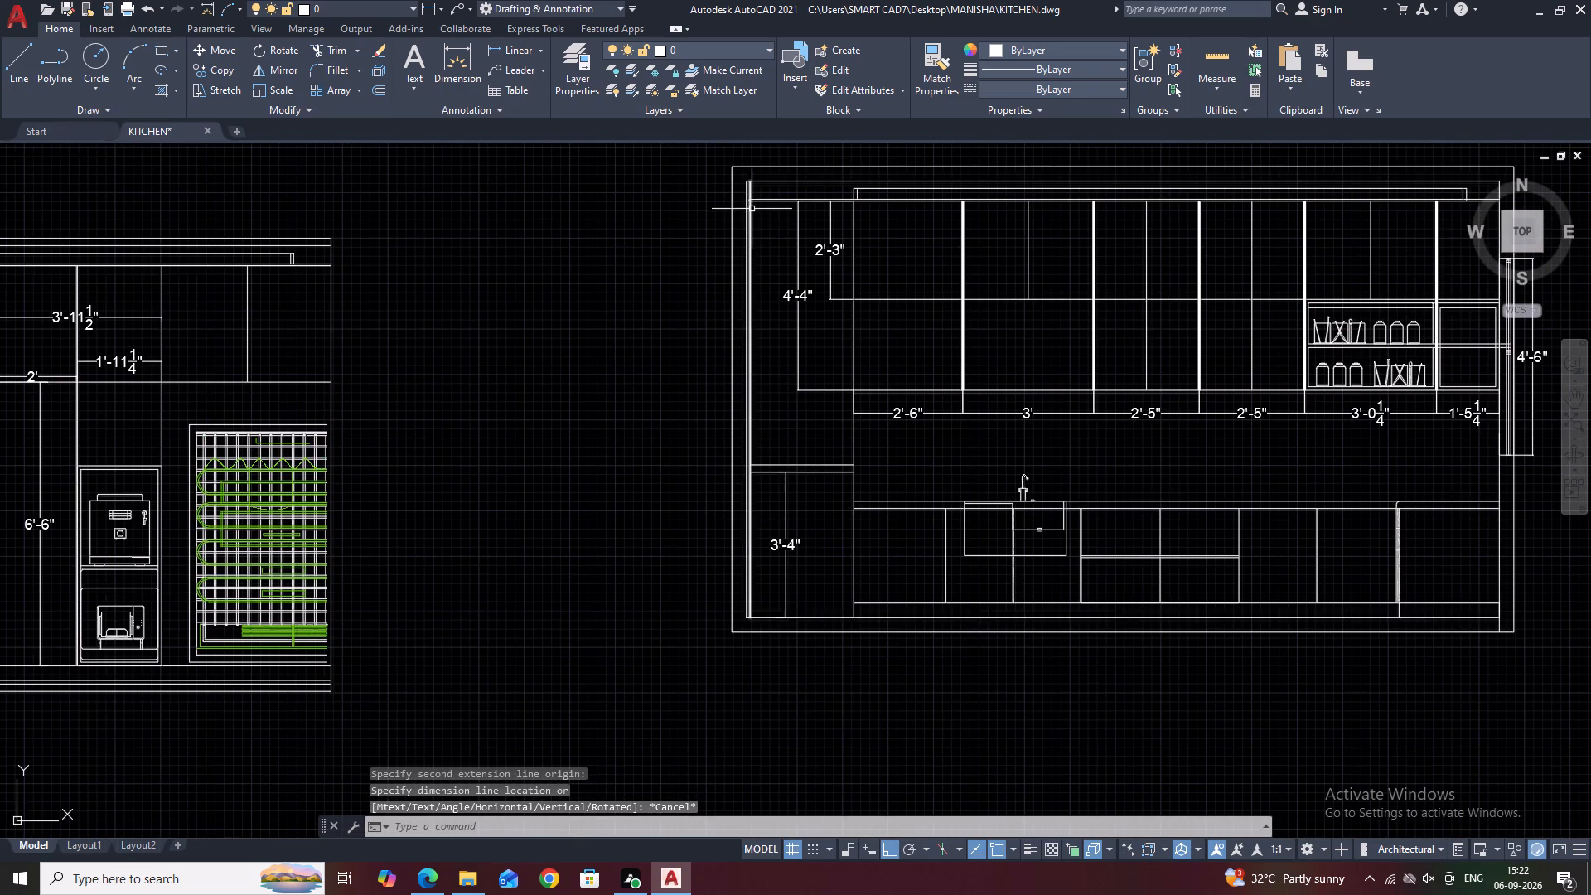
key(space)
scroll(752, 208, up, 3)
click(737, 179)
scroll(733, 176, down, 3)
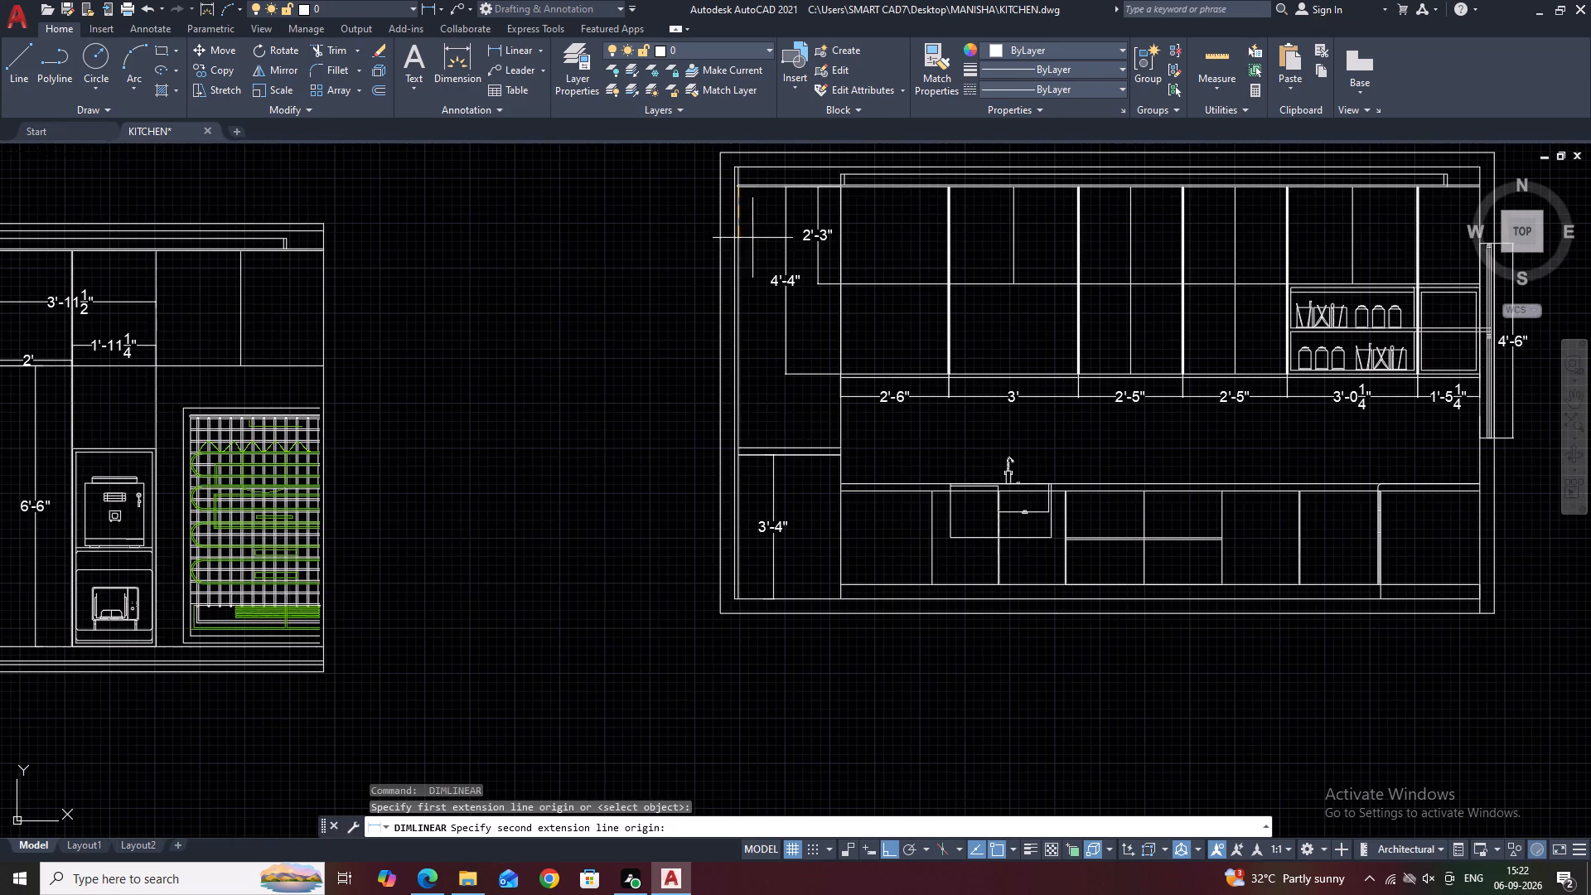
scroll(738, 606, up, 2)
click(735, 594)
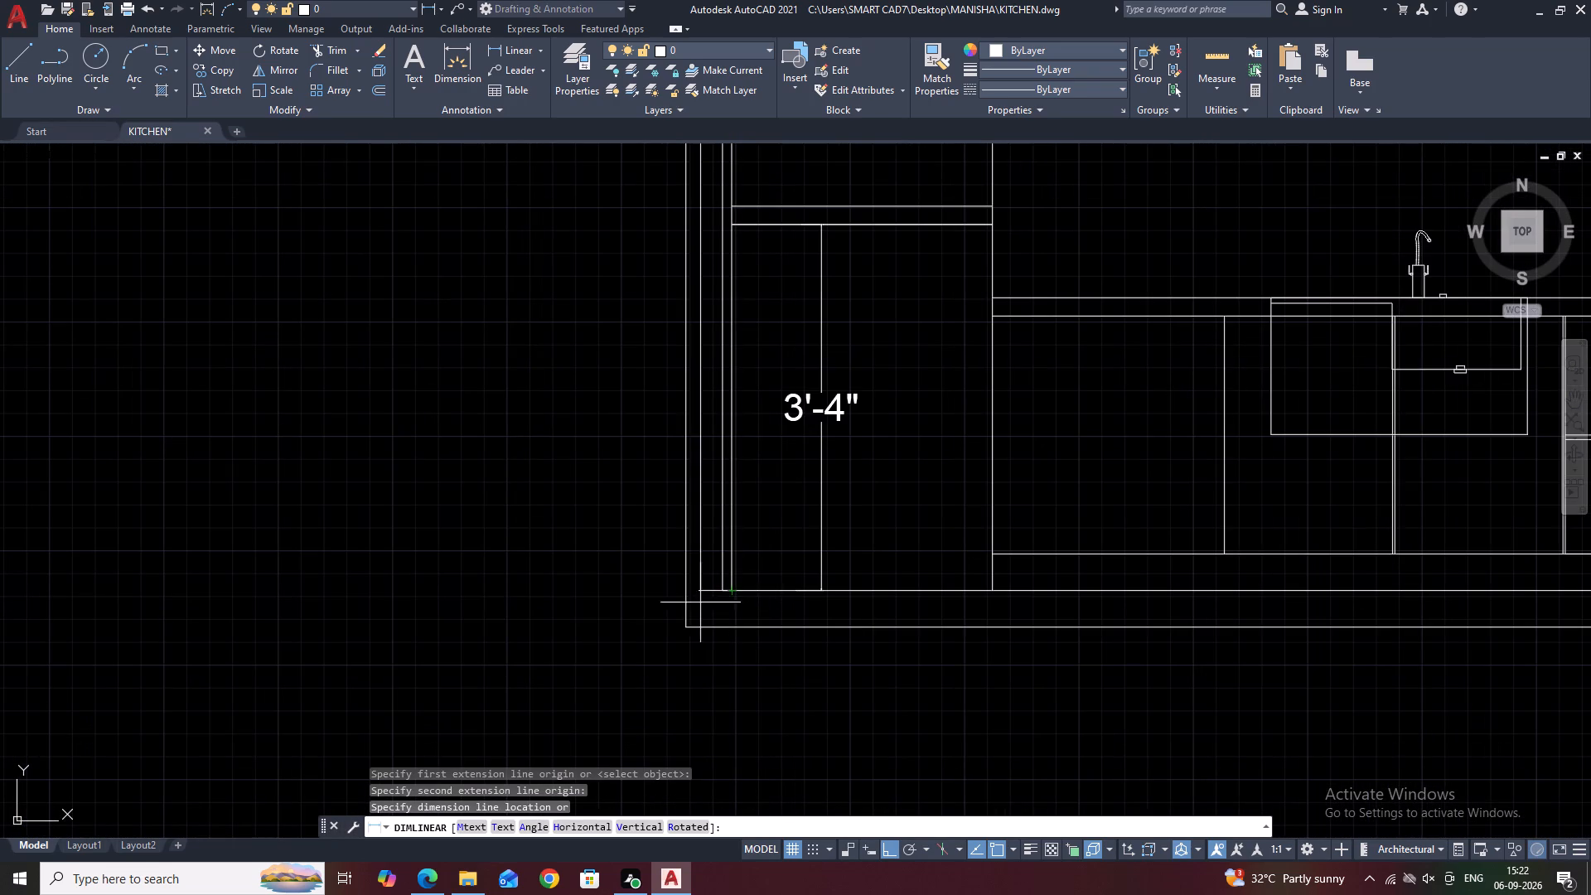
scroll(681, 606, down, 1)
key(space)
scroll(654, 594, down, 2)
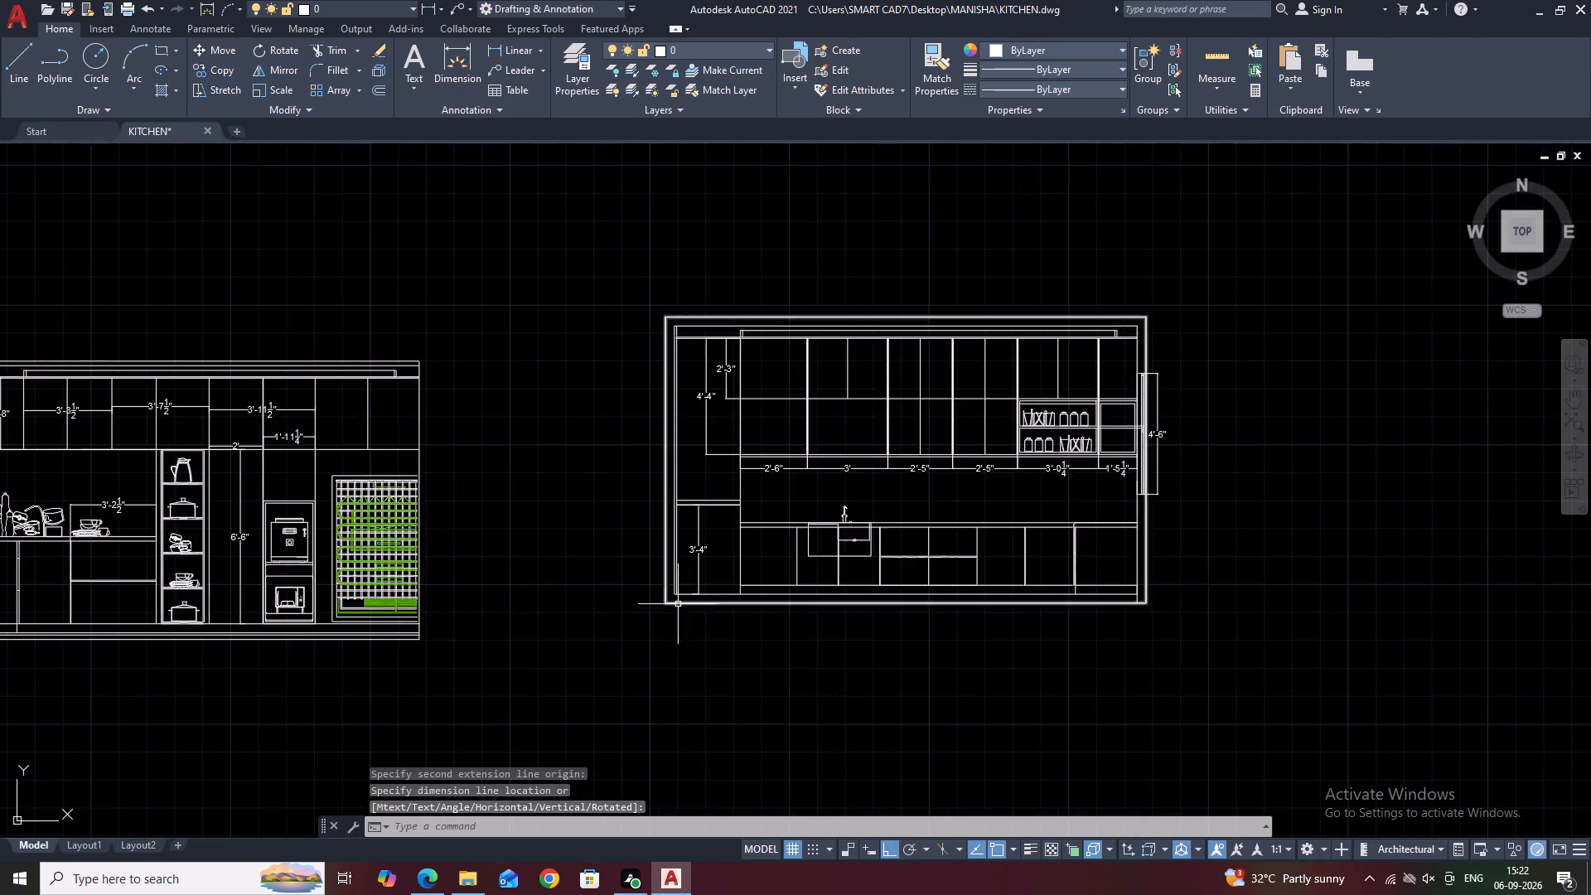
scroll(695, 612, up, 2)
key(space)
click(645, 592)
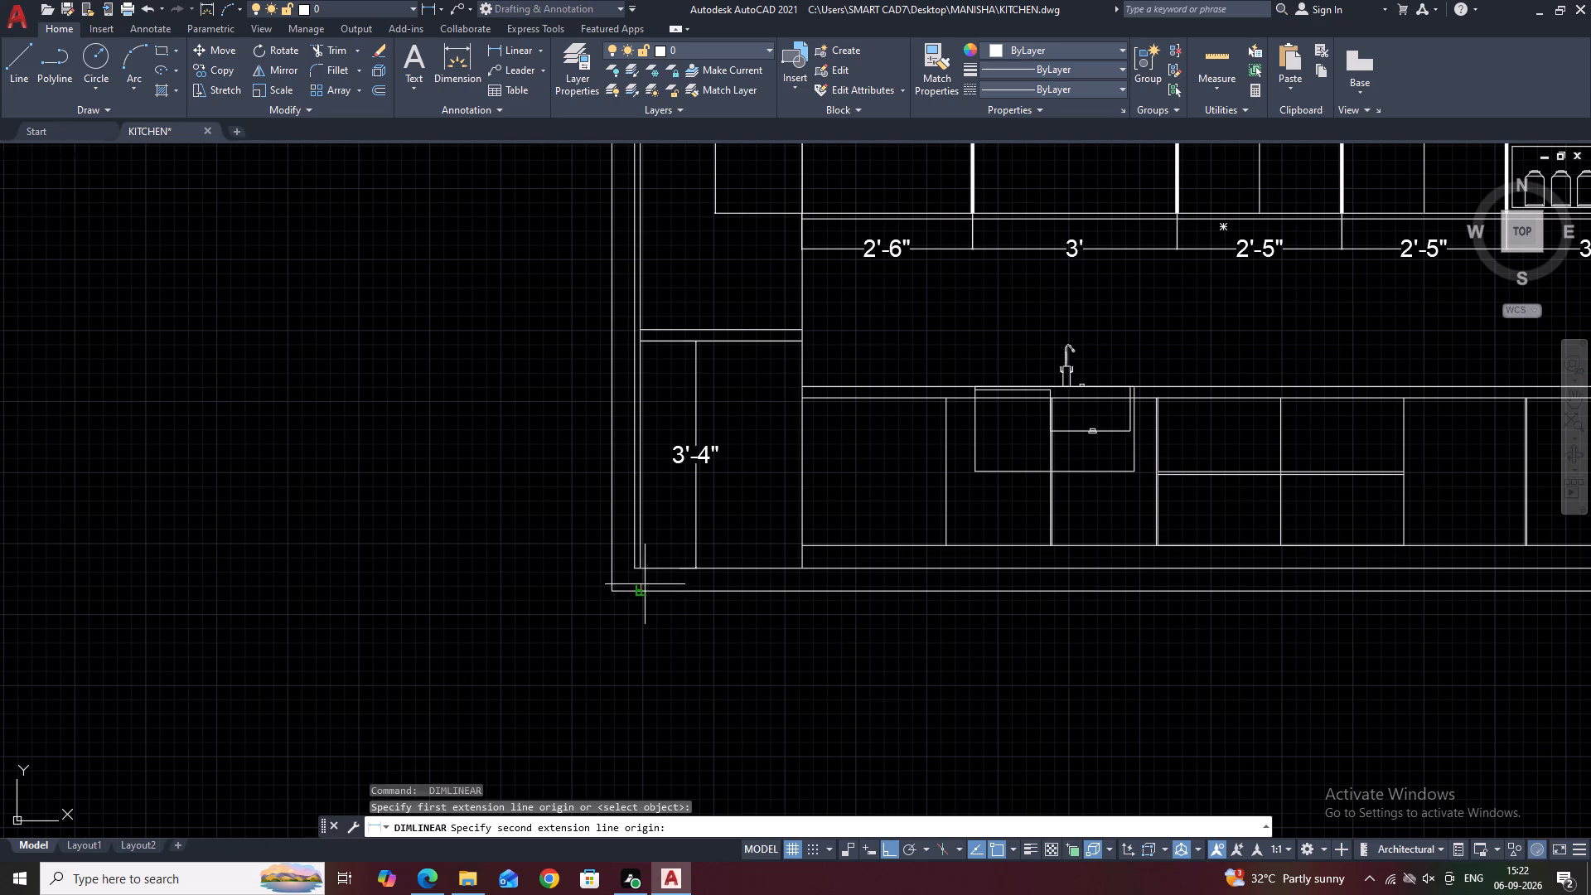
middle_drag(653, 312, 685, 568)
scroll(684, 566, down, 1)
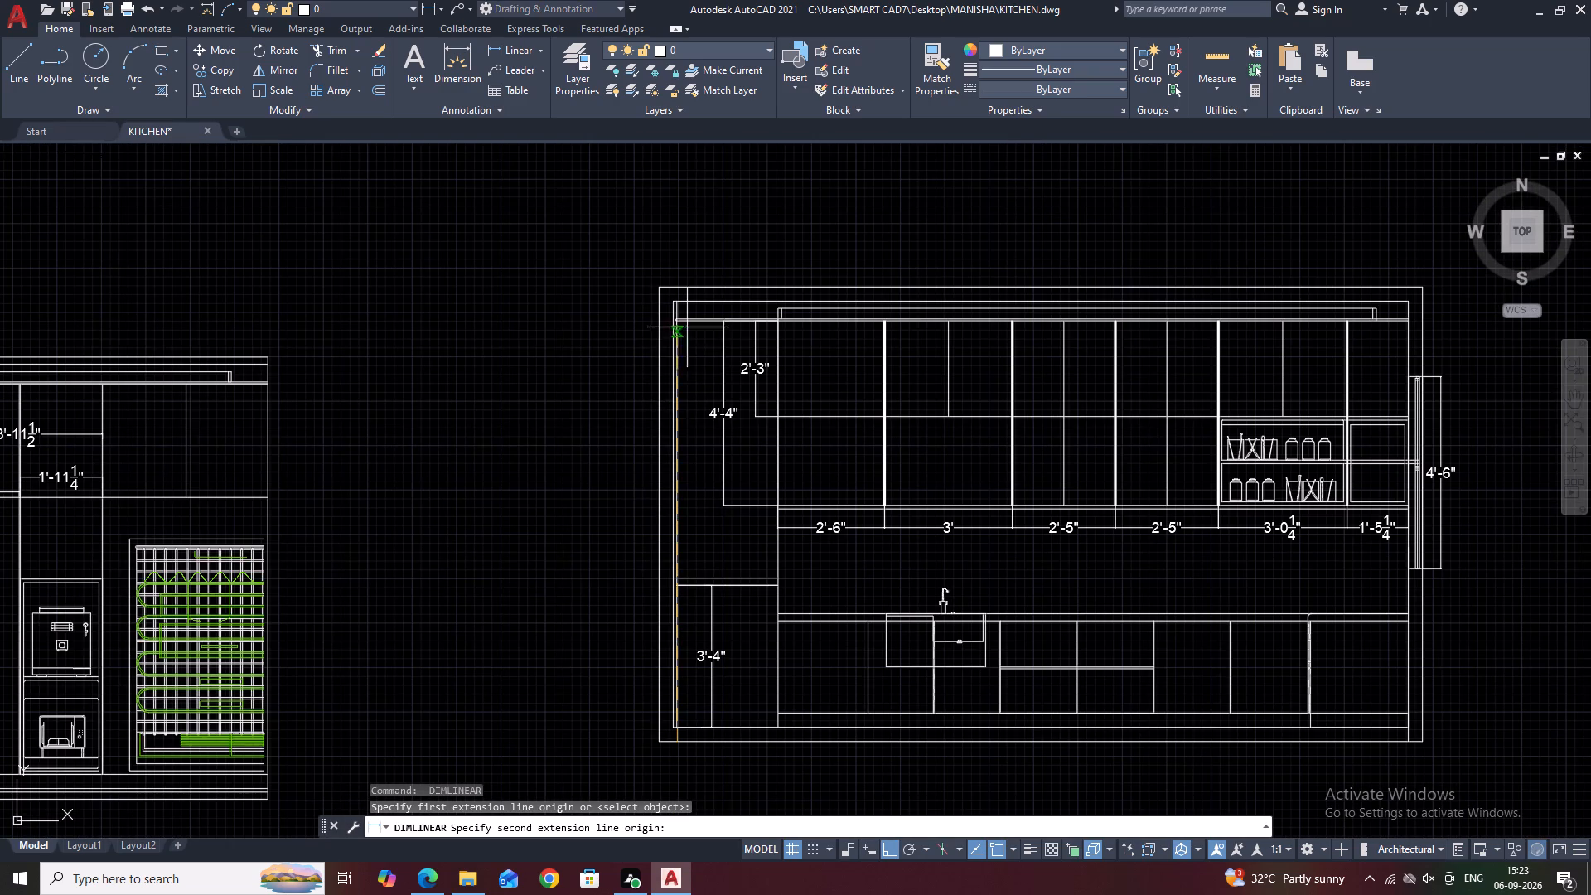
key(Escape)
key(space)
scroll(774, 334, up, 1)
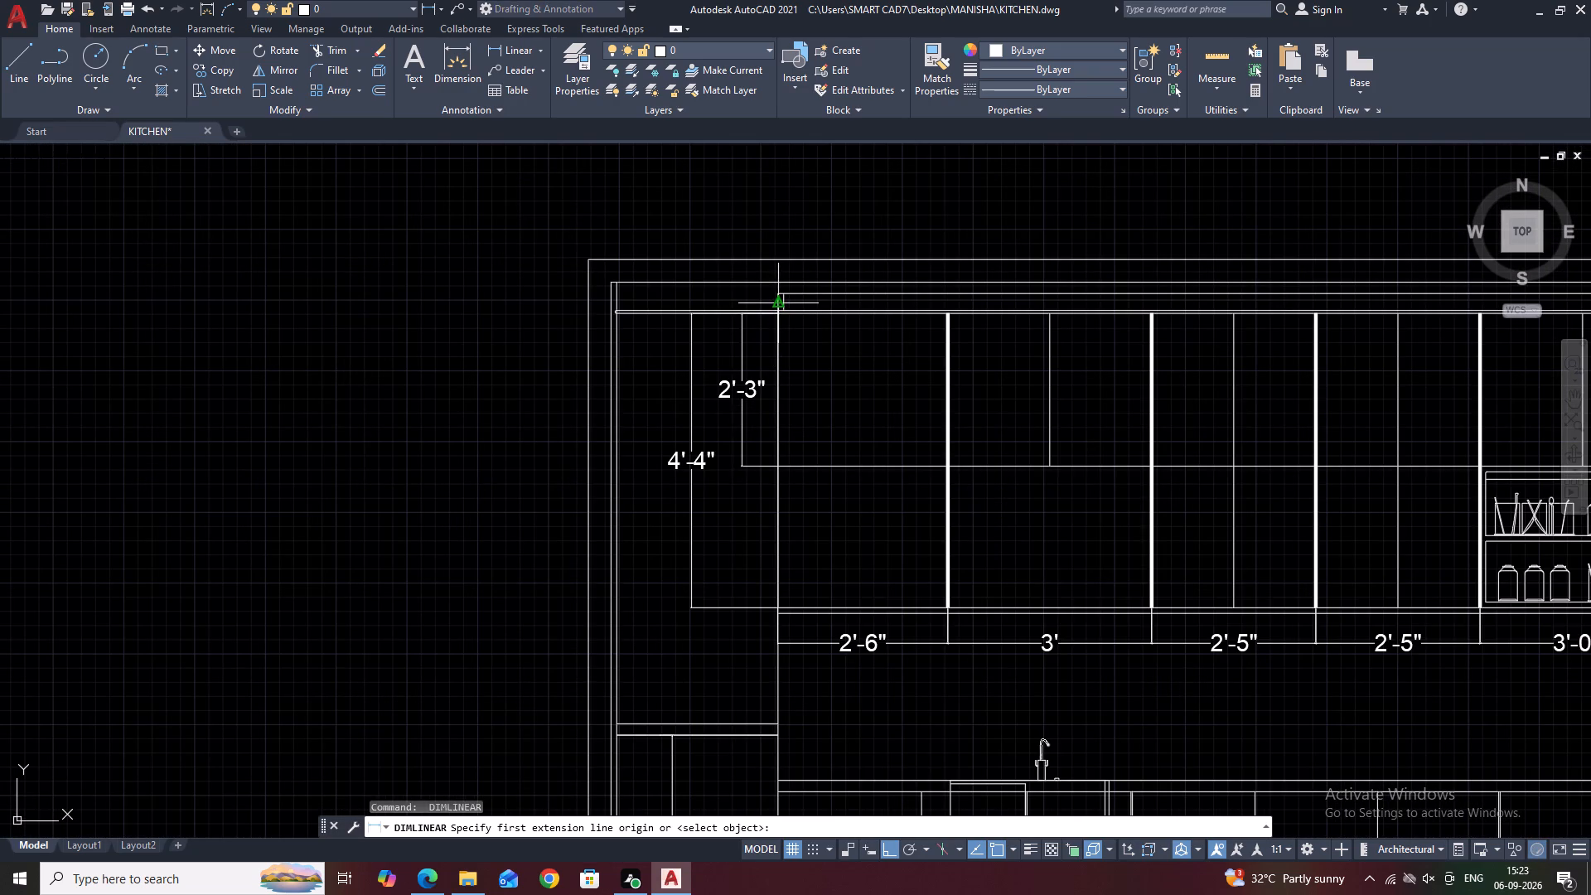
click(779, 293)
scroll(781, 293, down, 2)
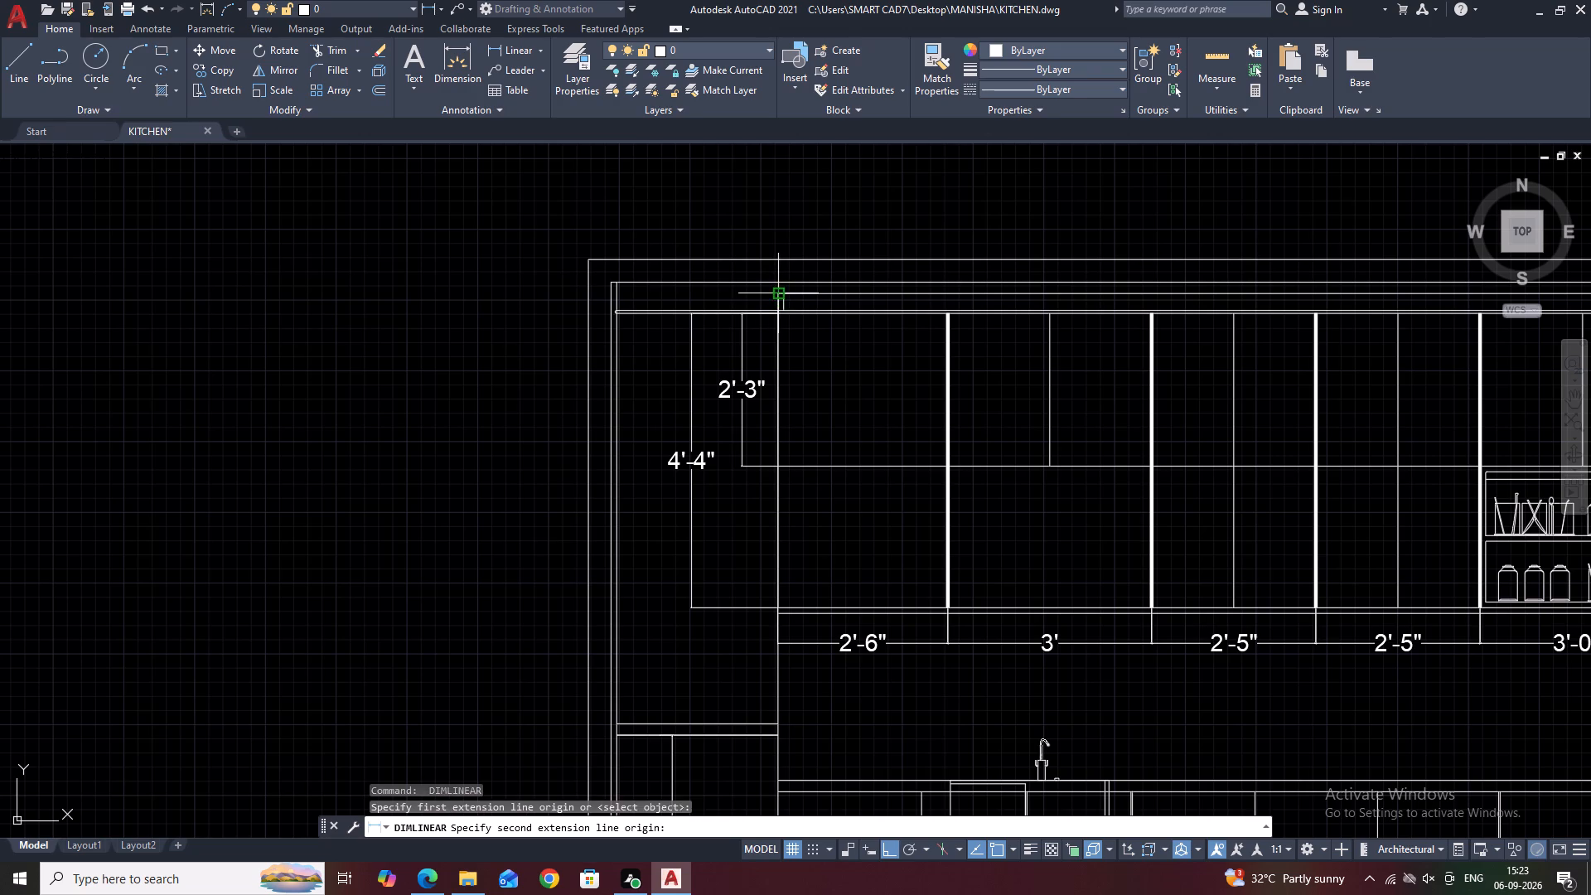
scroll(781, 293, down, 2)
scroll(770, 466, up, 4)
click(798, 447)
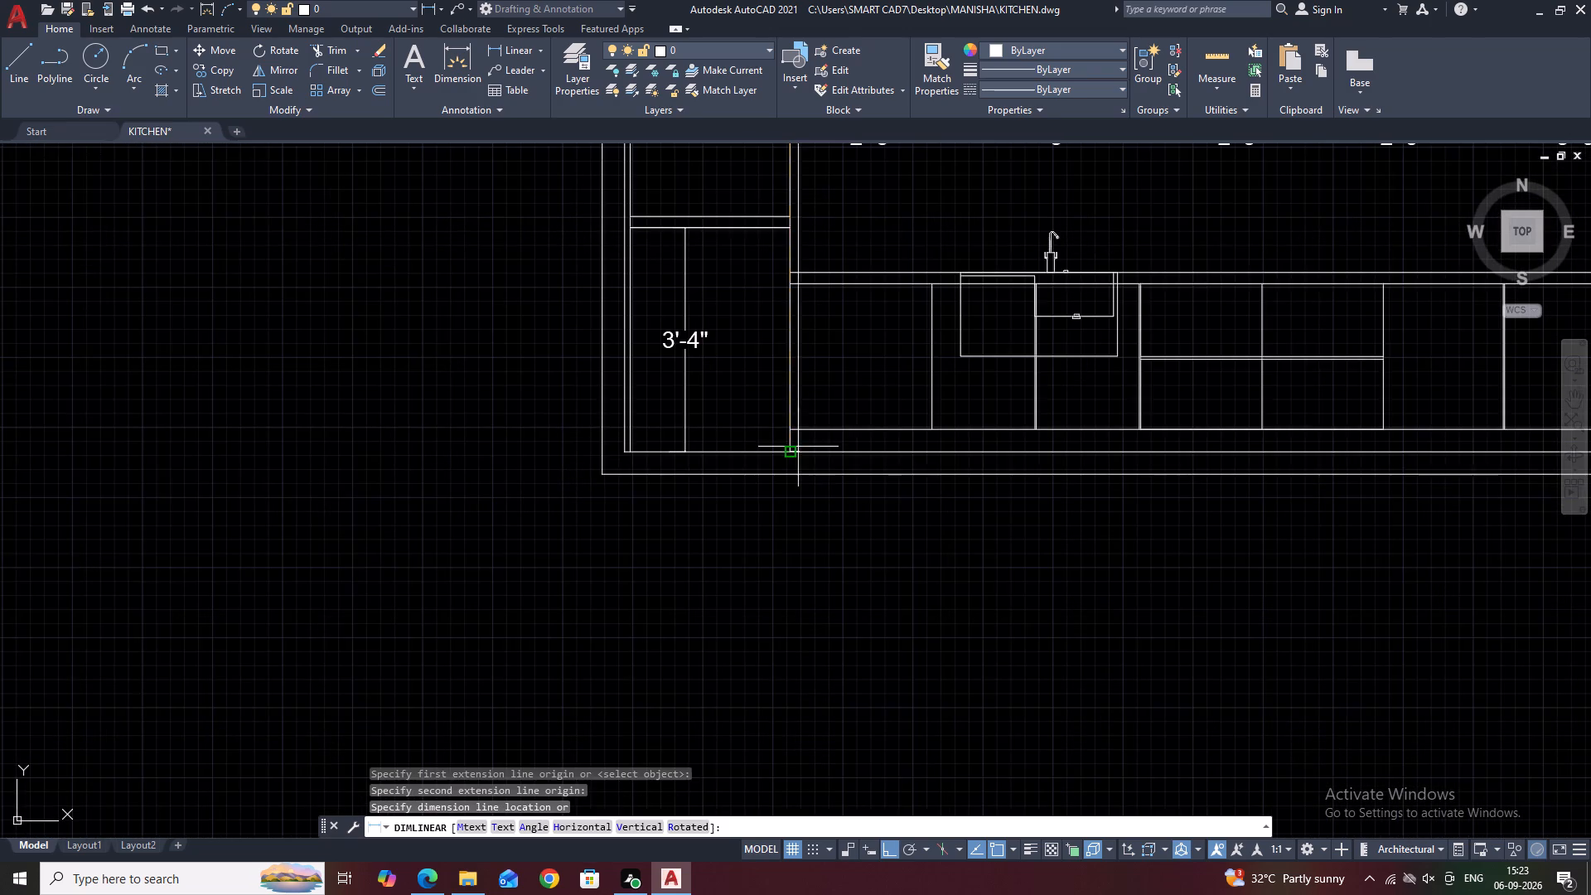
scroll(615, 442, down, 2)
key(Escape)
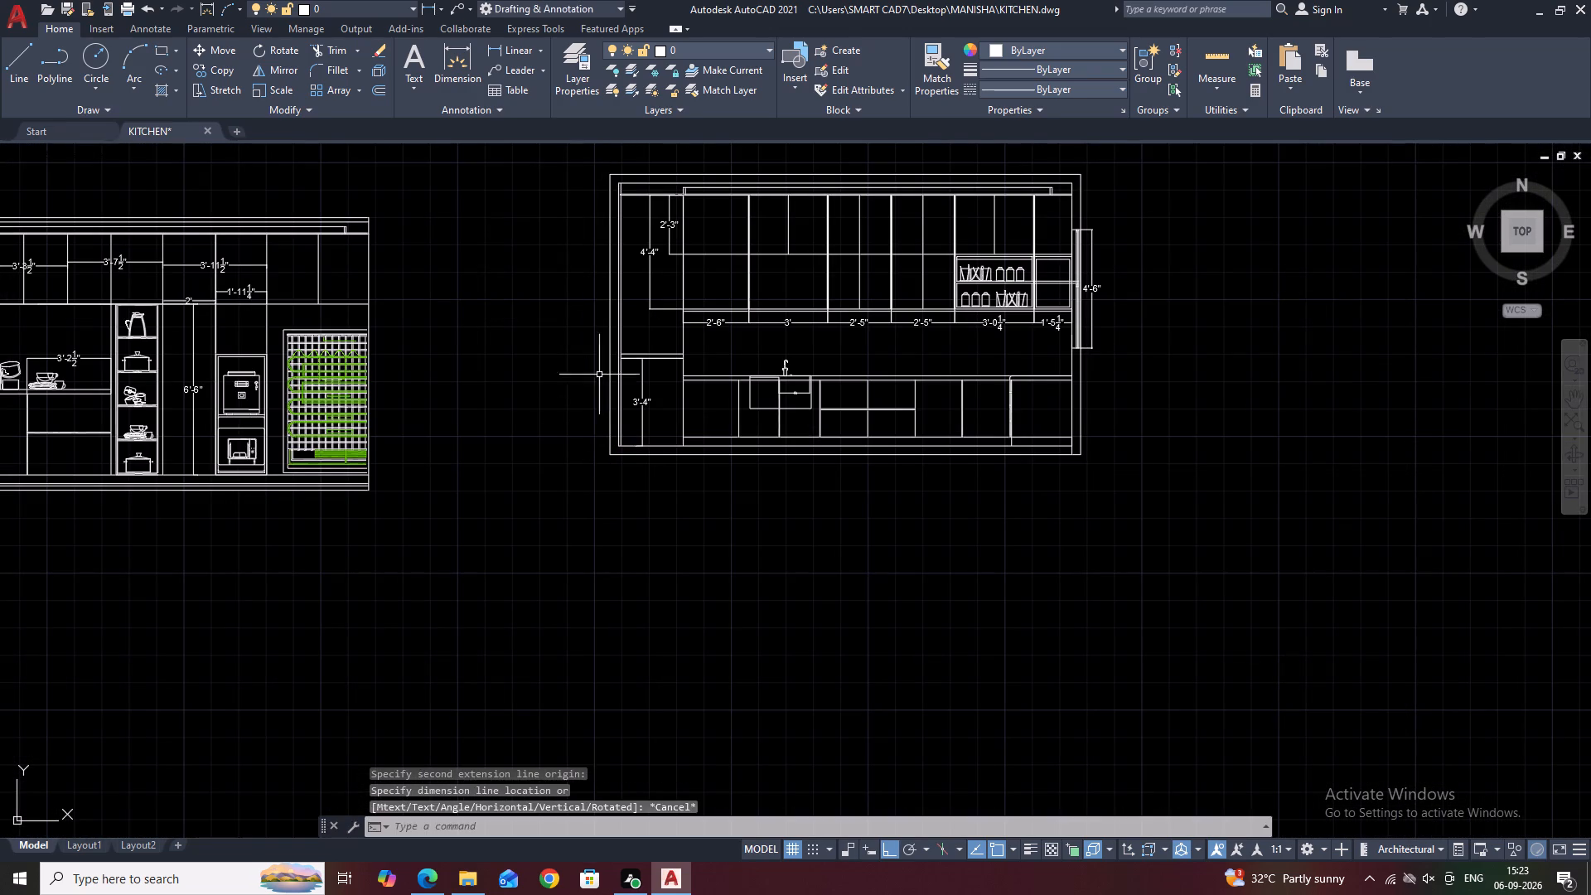
Add a vertical linear dimension for the sink elevation's overall height from ceiling line to floor line, placed outside the left wall.
key(space)
scroll(681, 196, up, 1)
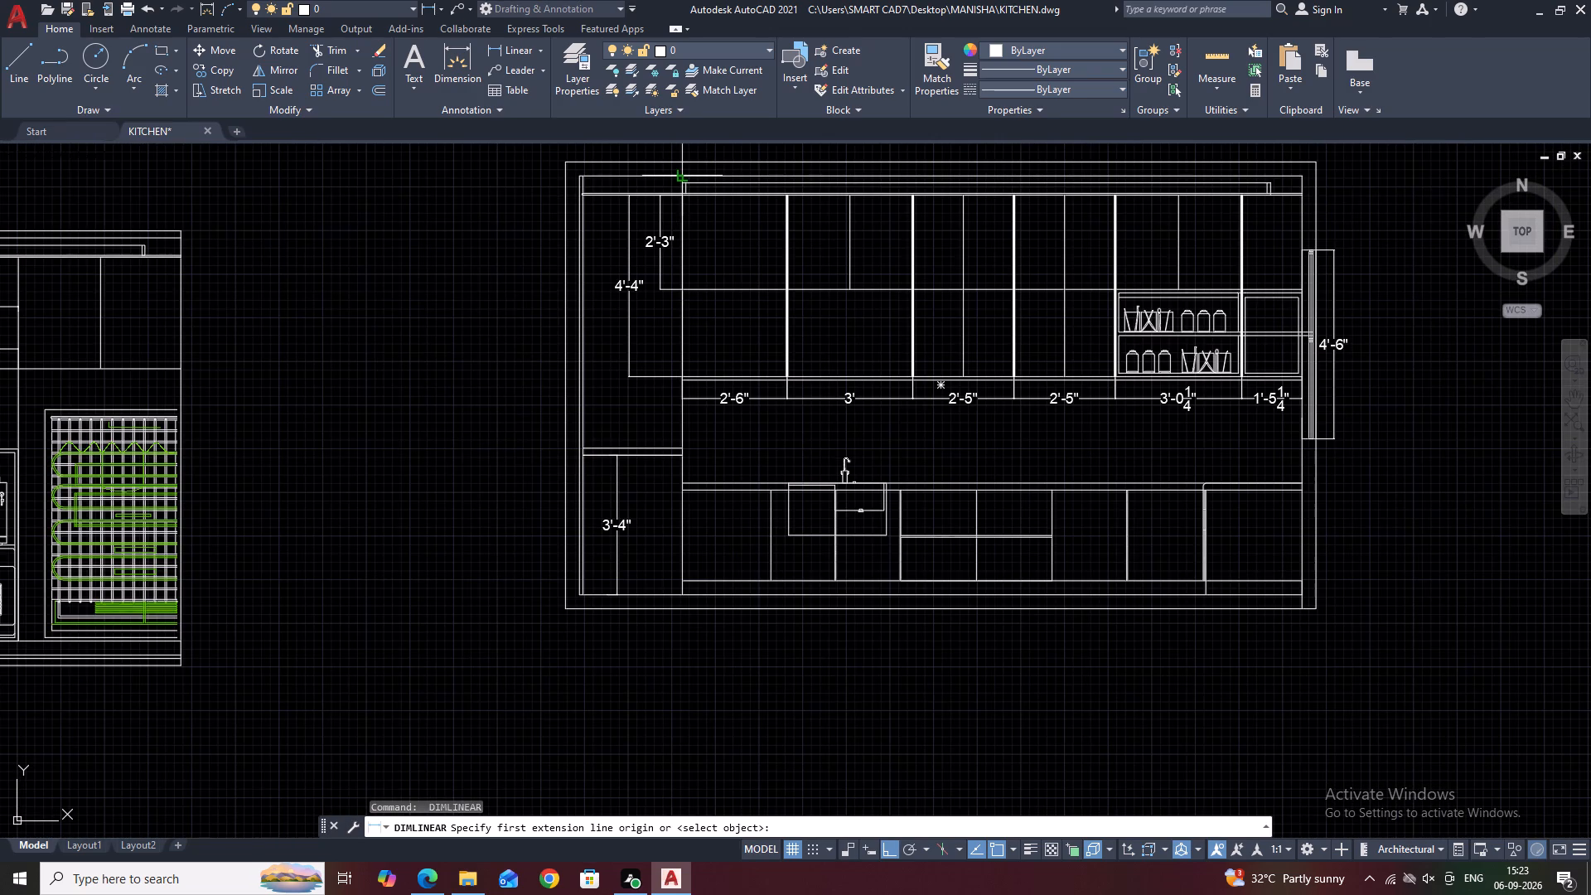
click(679, 178)
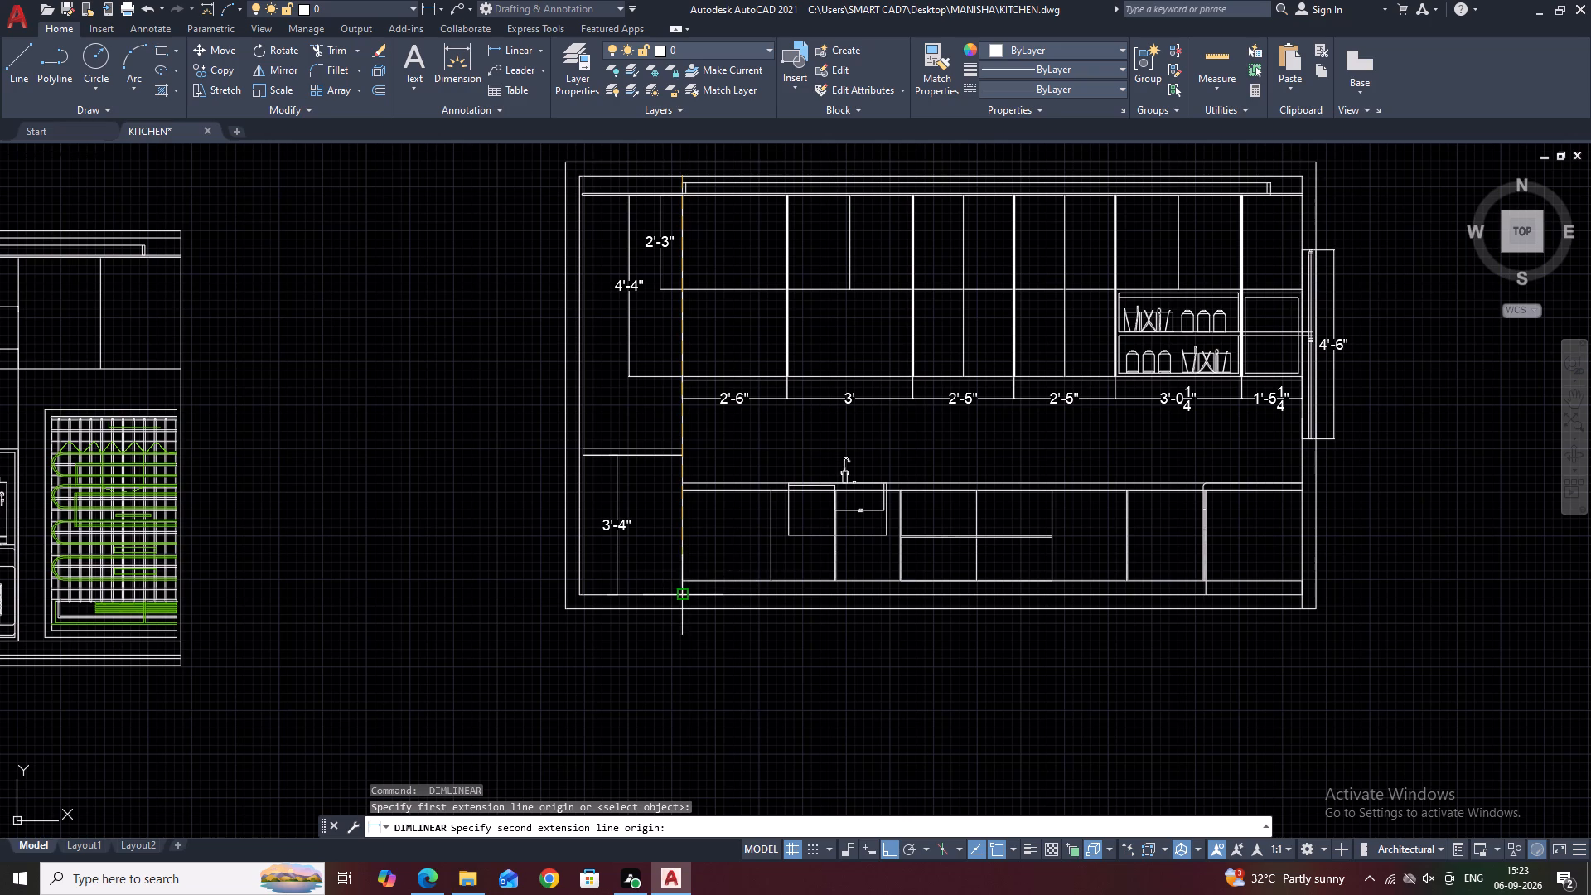
click(684, 597)
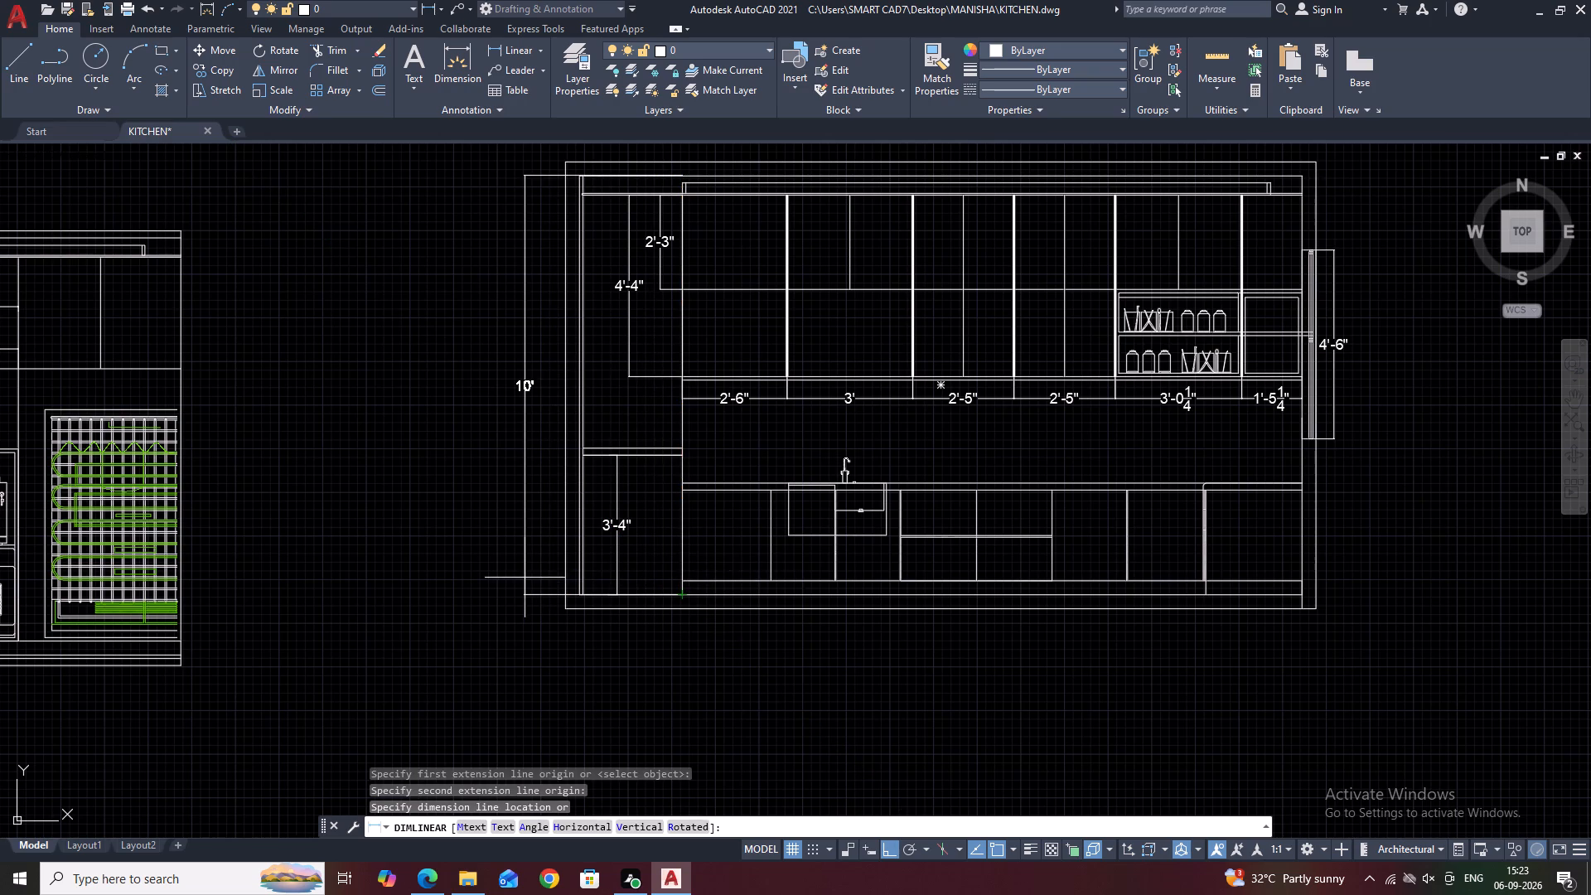
click(525, 578)
Shorten both extension lines of the overall height dimension so their origins lie on the left wall's outer line.
click(568, 596)
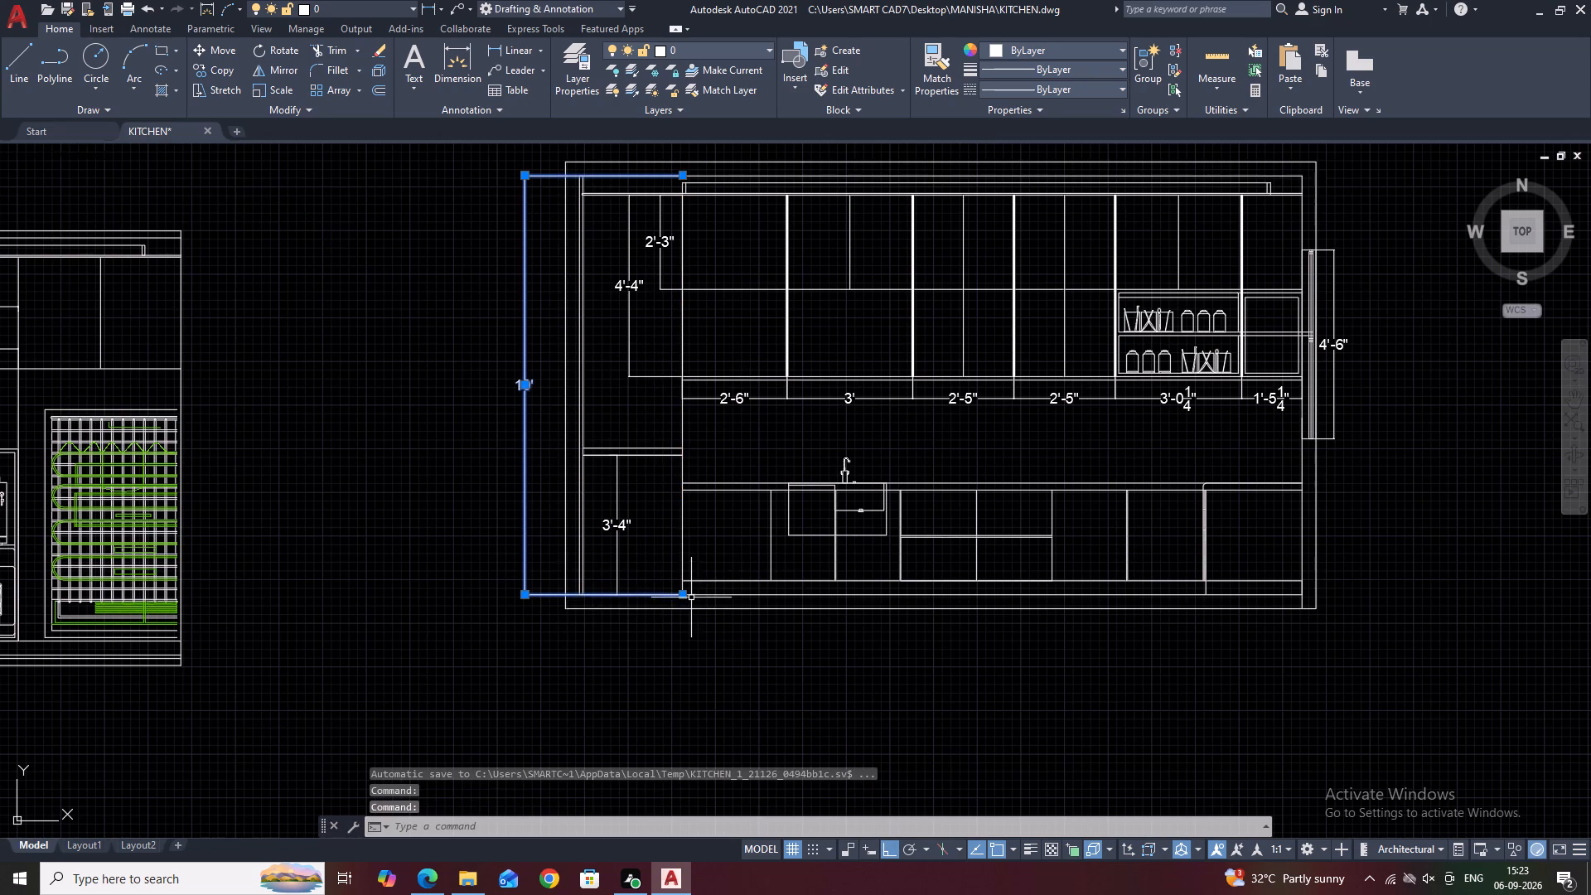
scroll(689, 597, up, 2)
click(670, 595)
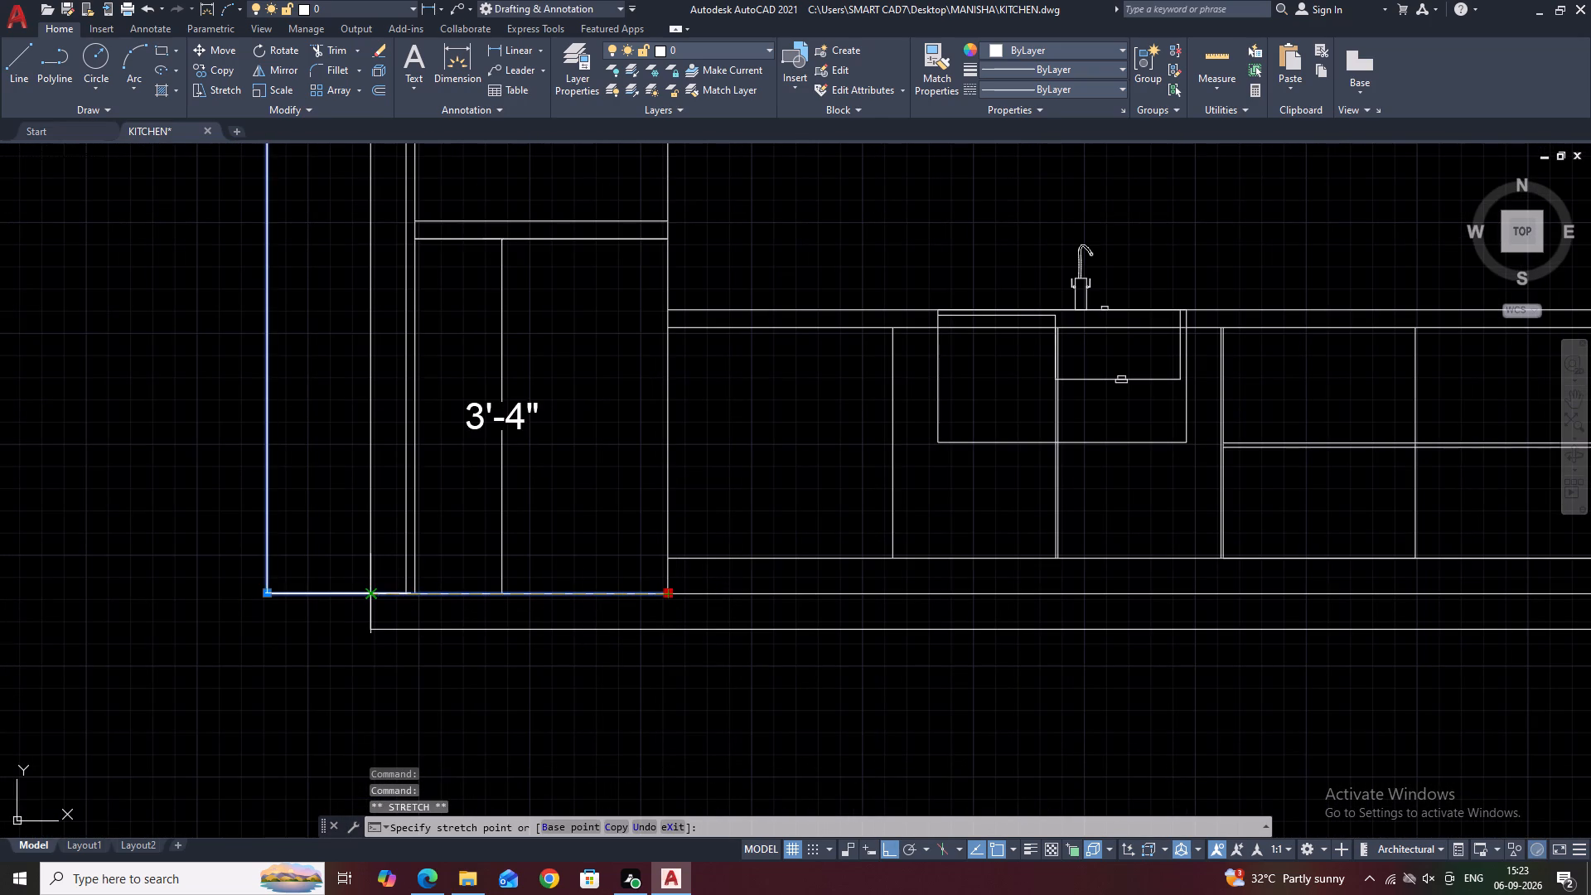
click(370, 593)
scroll(559, 556, down, 2)
middle_drag(672, 333, 879, 467)
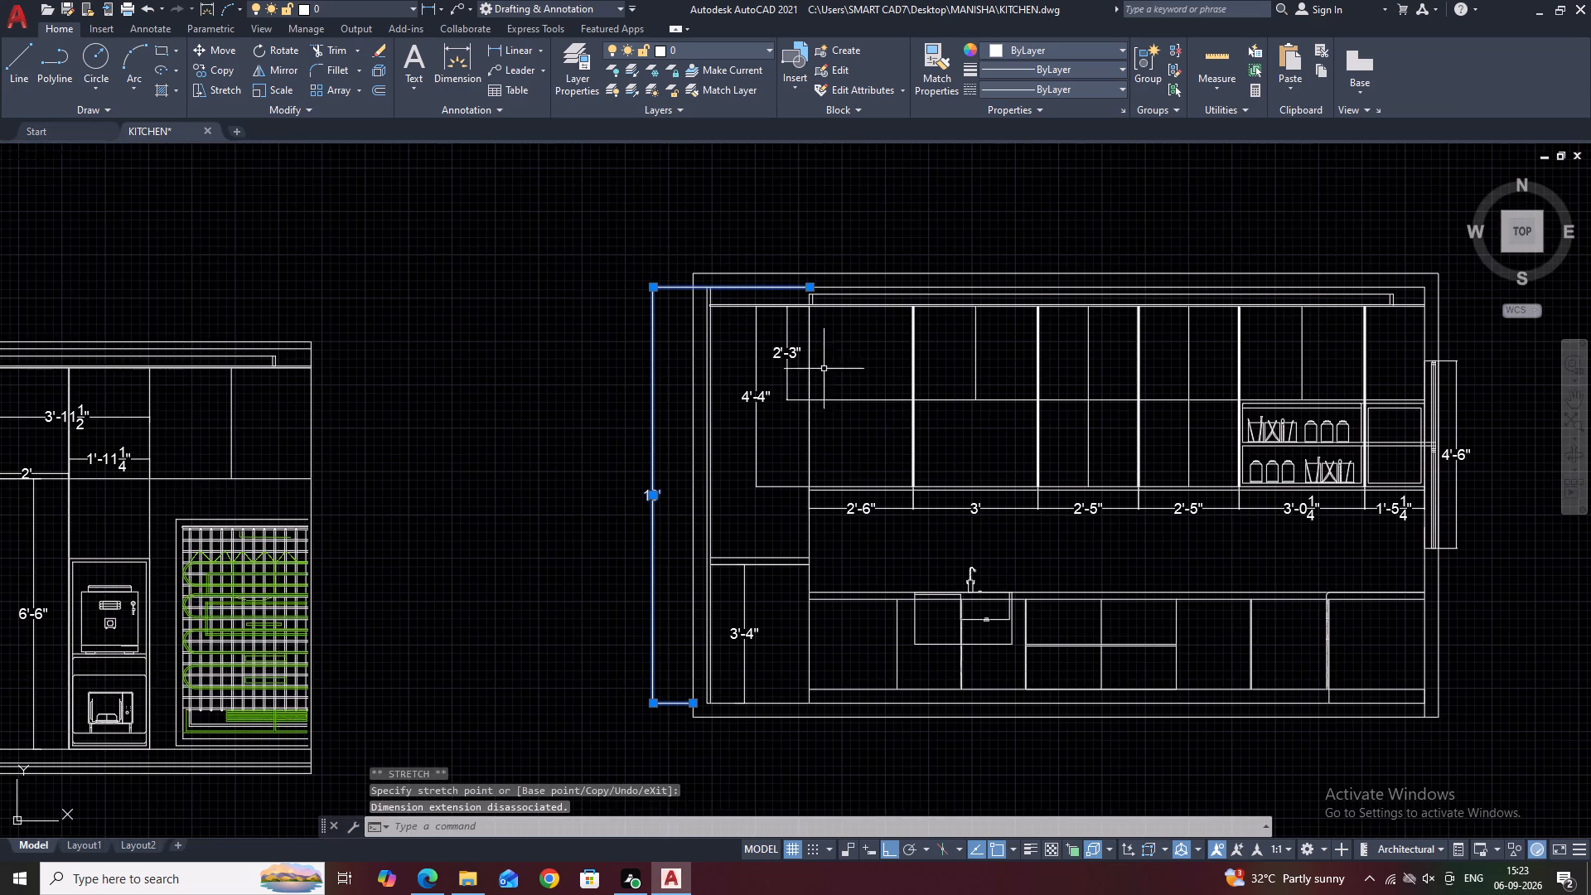
scroll(800, 296, up, 3)
click(833, 262)
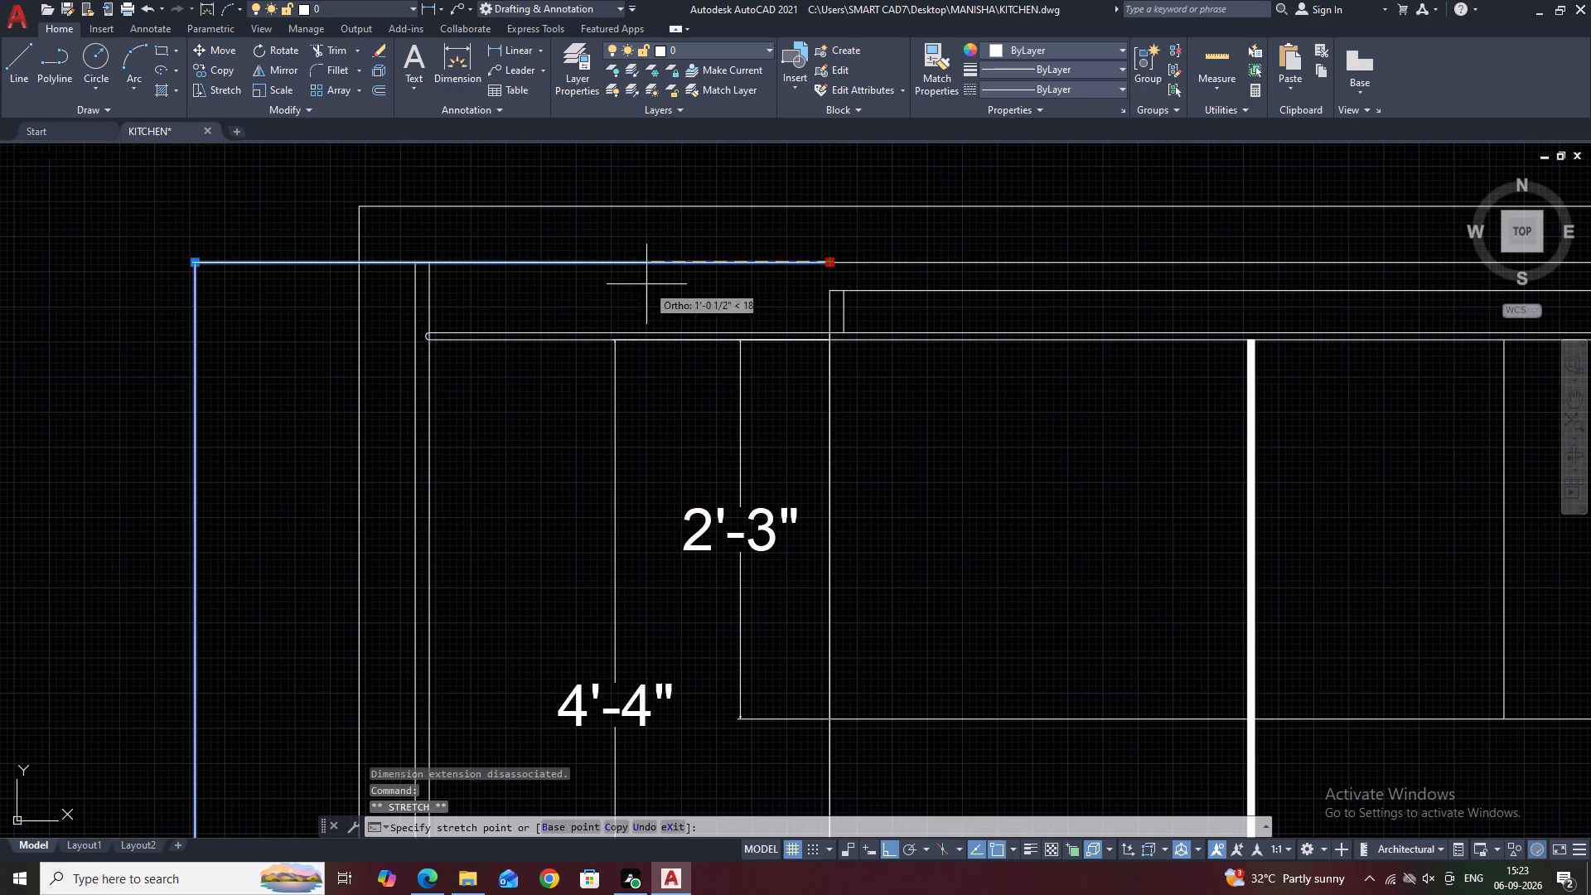
click(358, 263)
key(Escape)
Move the whole sink elevation with its dimensions close beside the neighbouring elevation, its floor line about level with the neighbour's base line.
scroll(548, 278, down, 4)
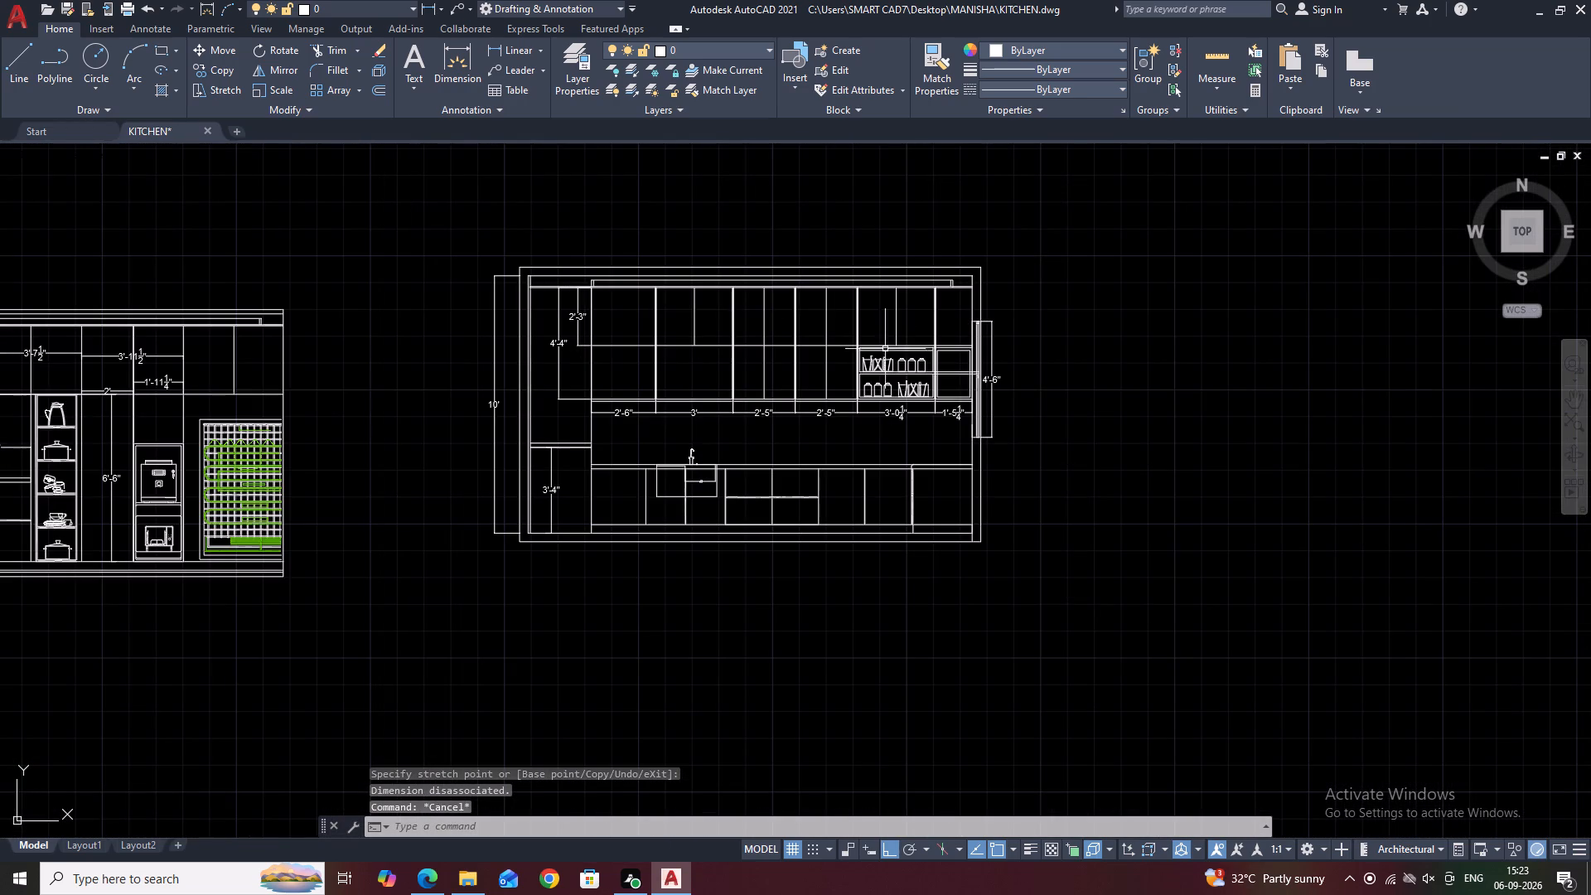
middle_drag(1096, 391, 814, 352)
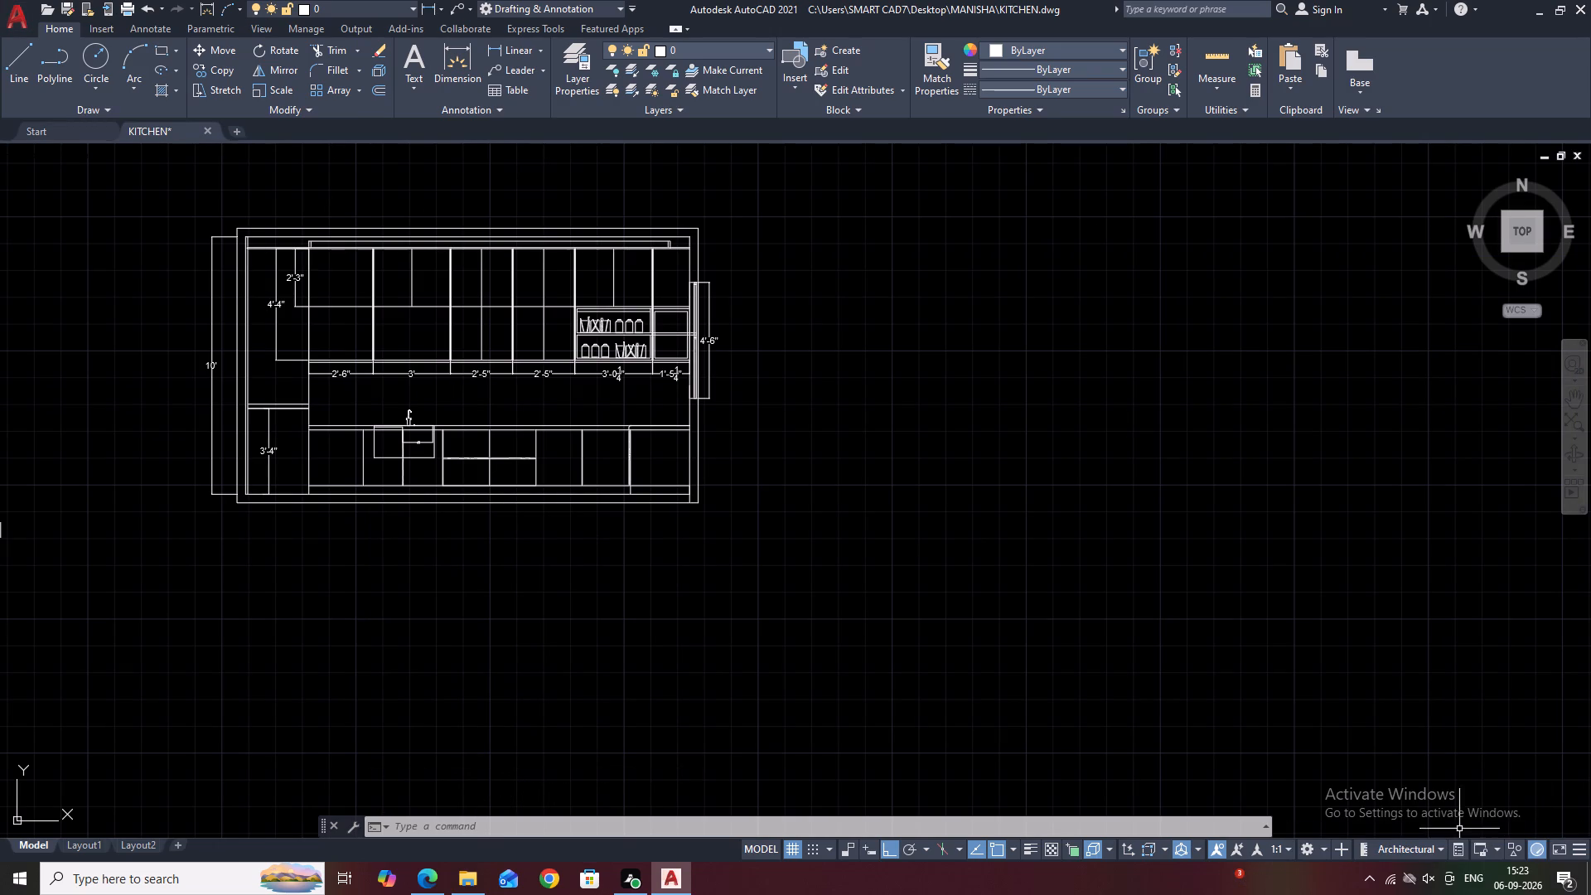
scroll(478, 395, down, 2)
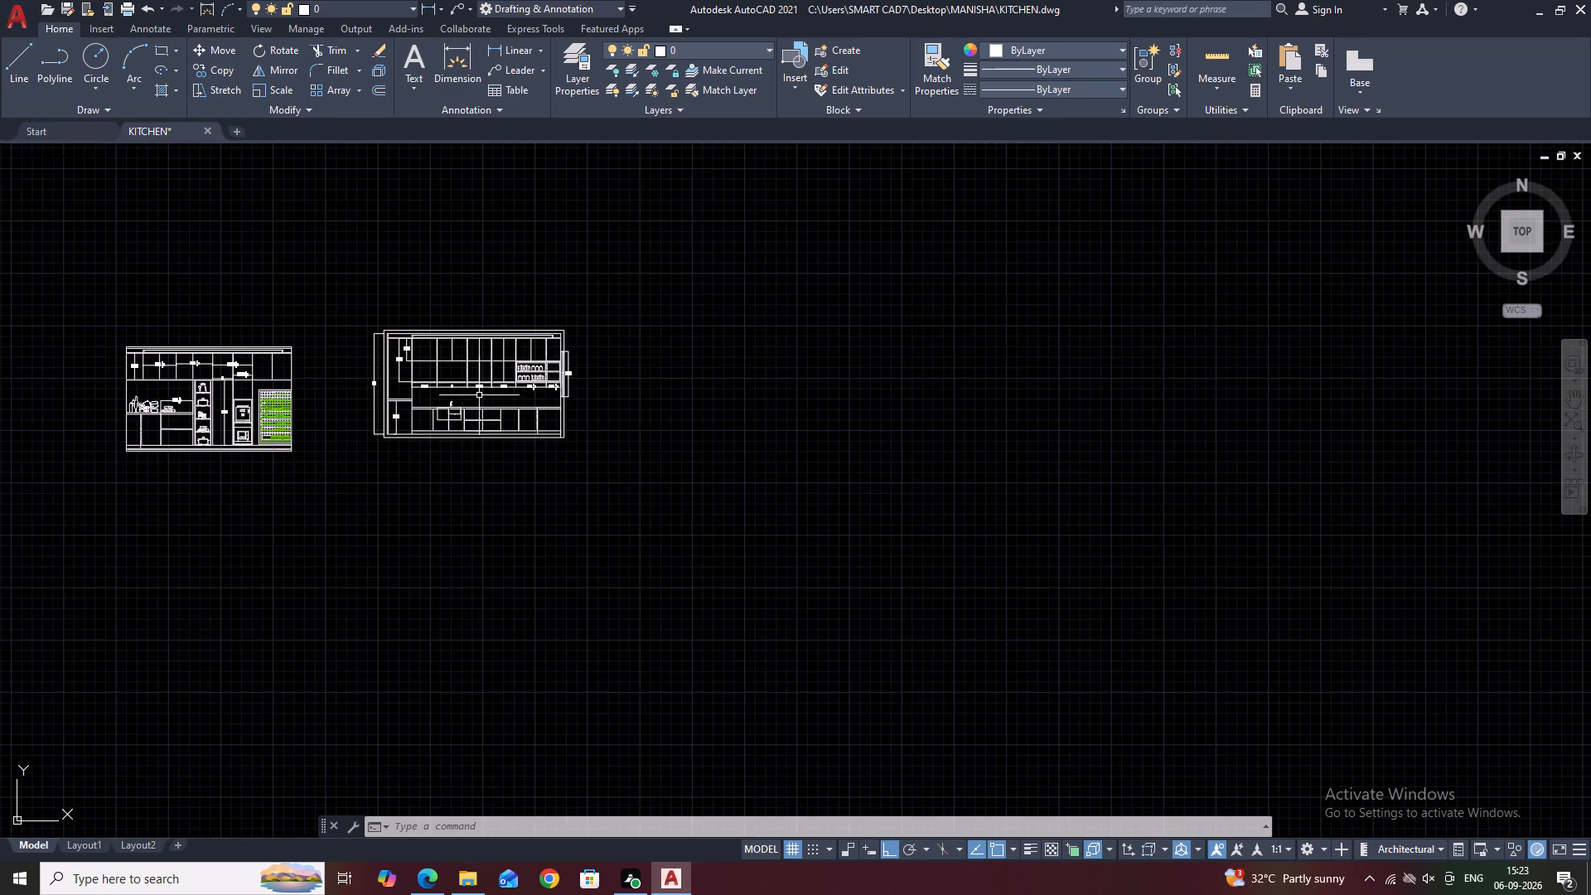
middle_drag(375, 398, 589, 416)
scroll(563, 372, up, 2)
click(602, 249)
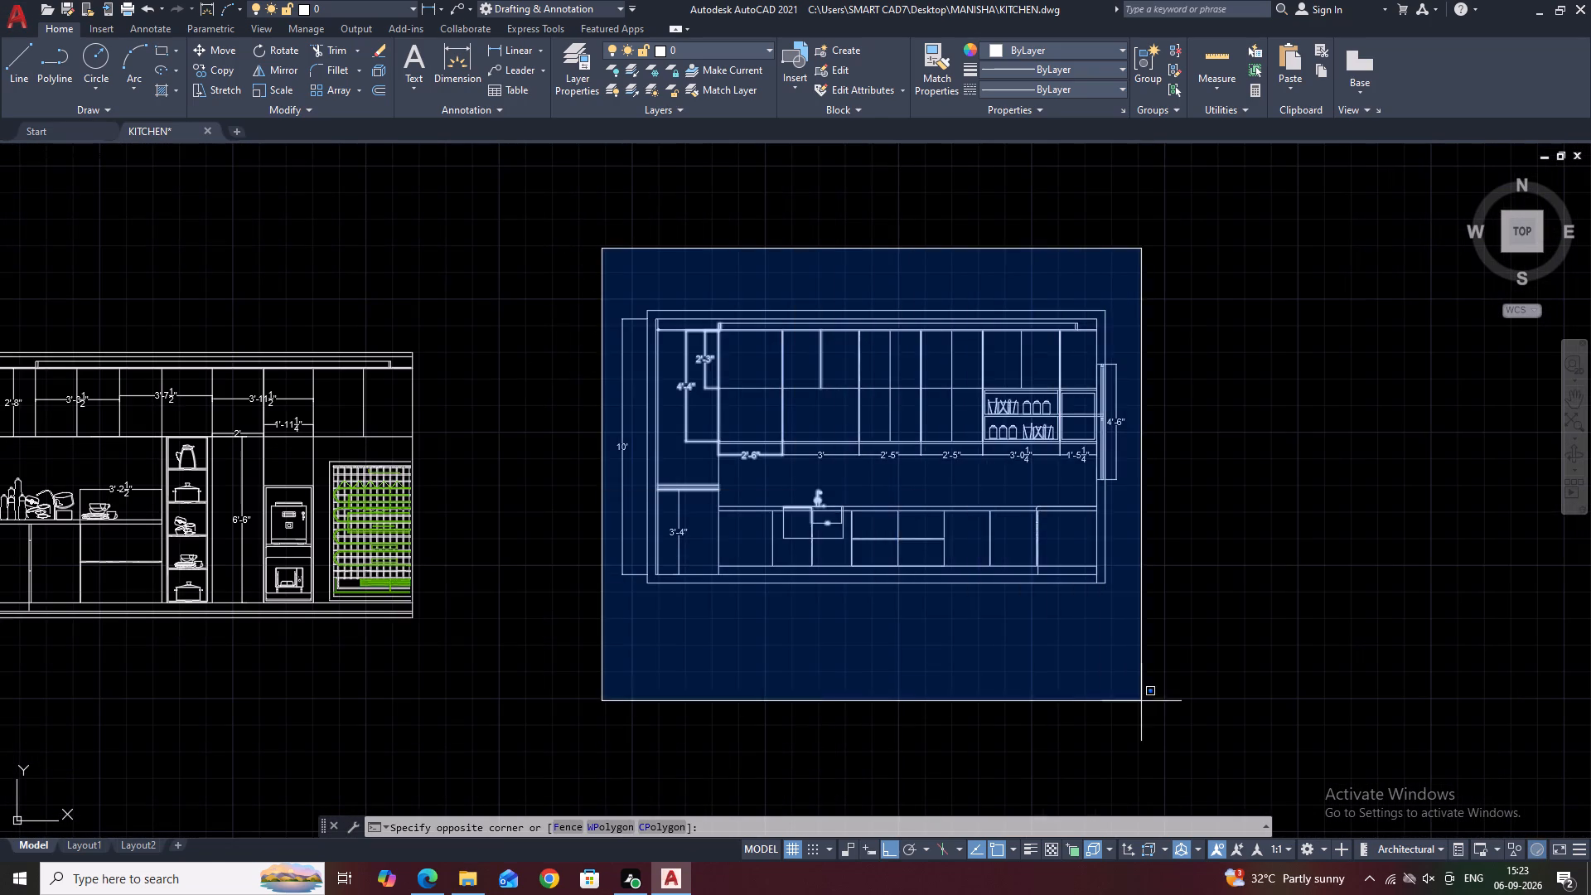
click(1209, 666)
drag(519, 256, 525, 265)
click(1231, 617)
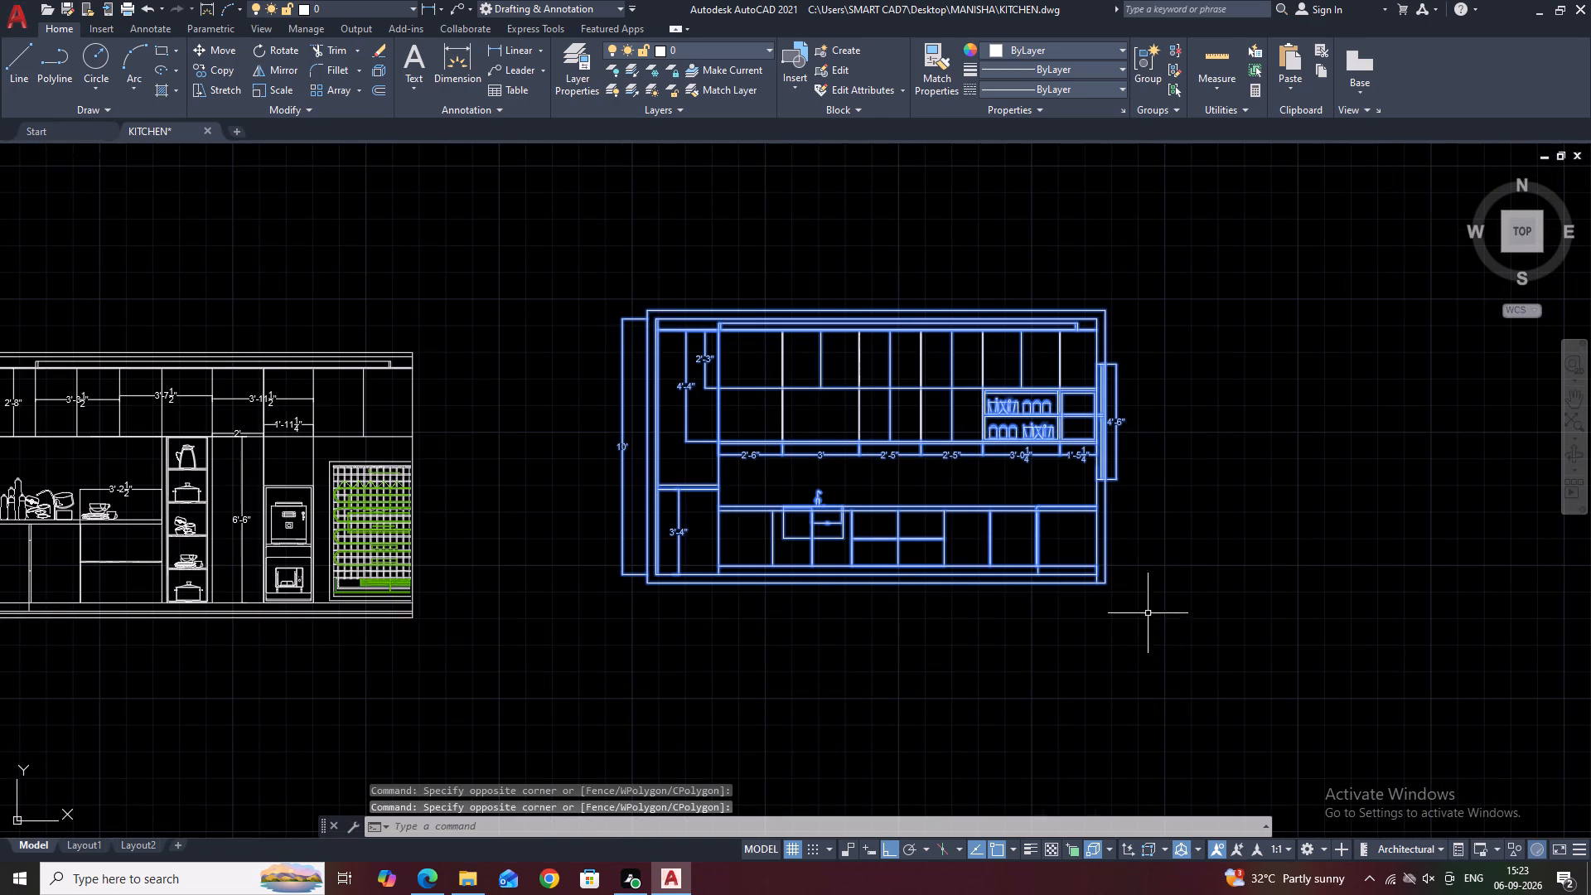
key(m)
key(space)
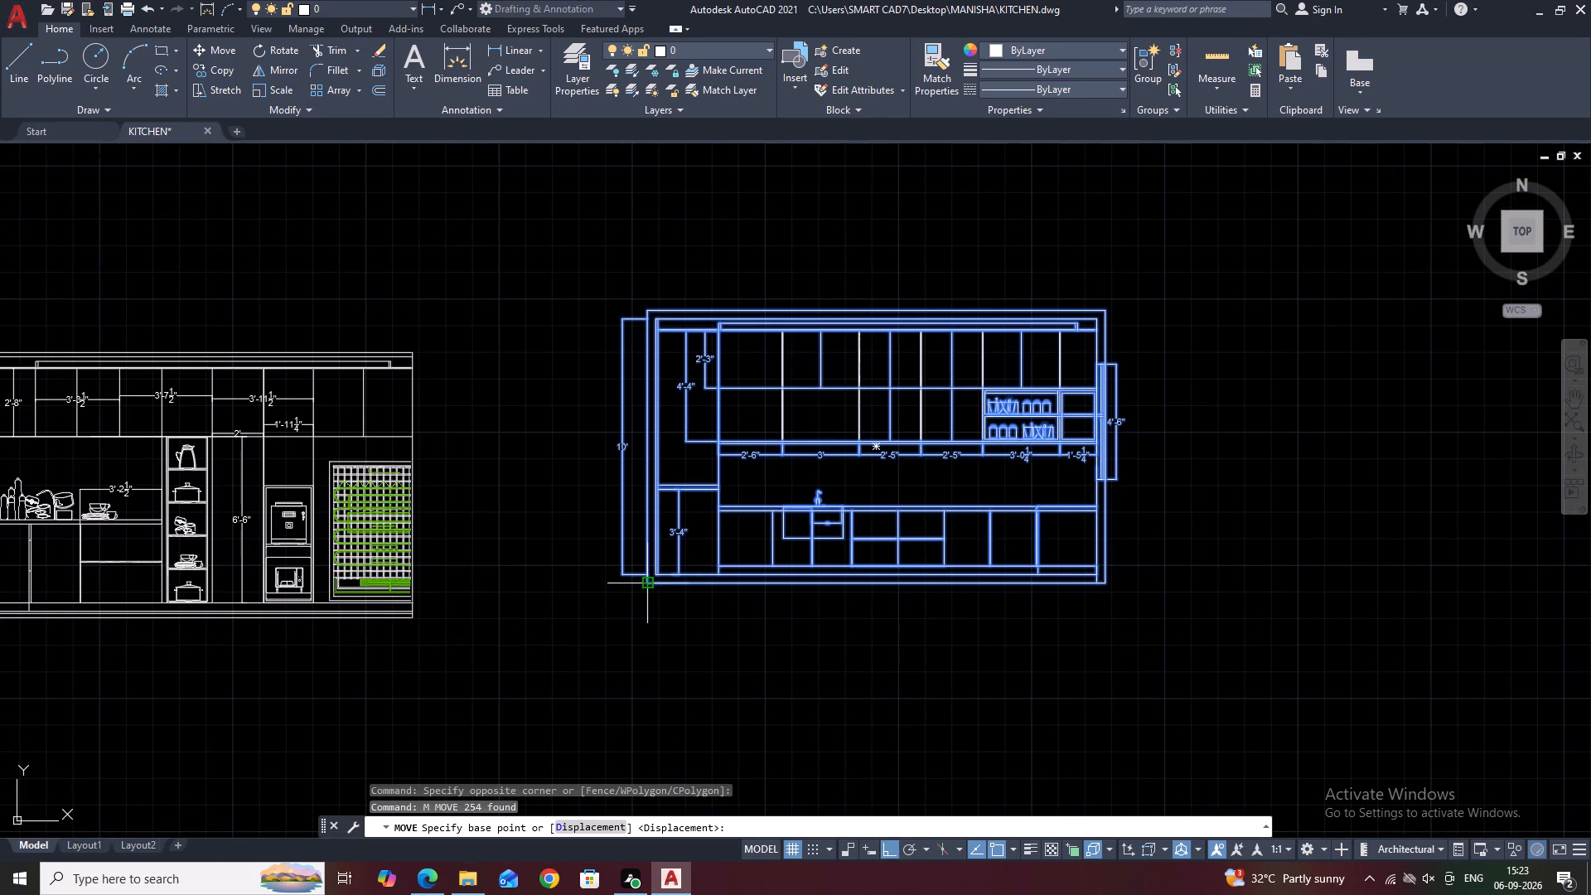
click(646, 586)
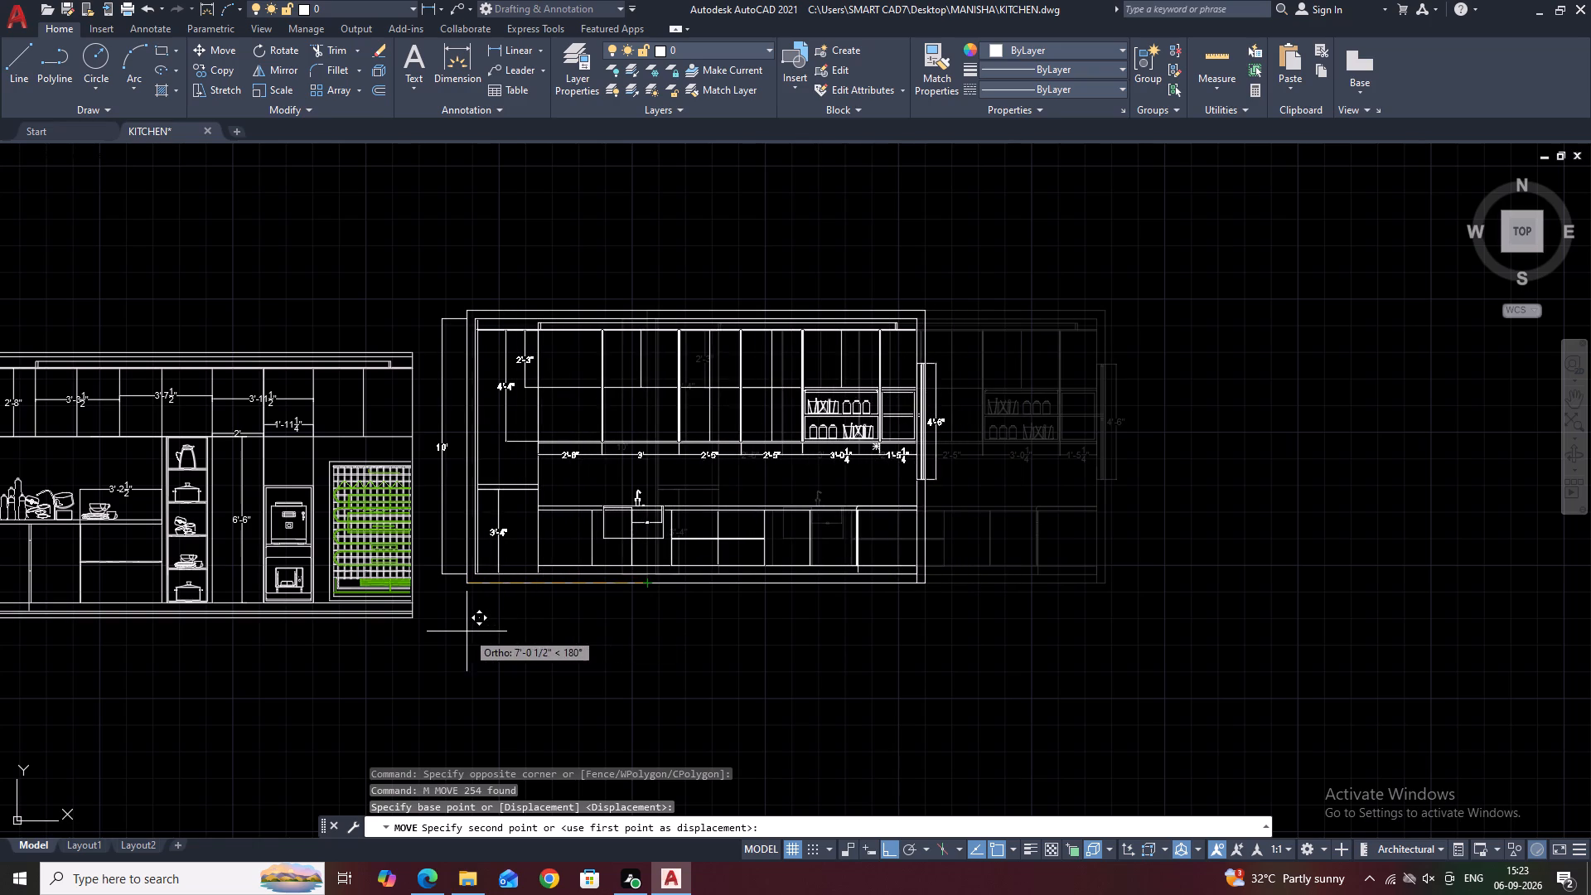
key(F8)
scroll(446, 617, up, 2)
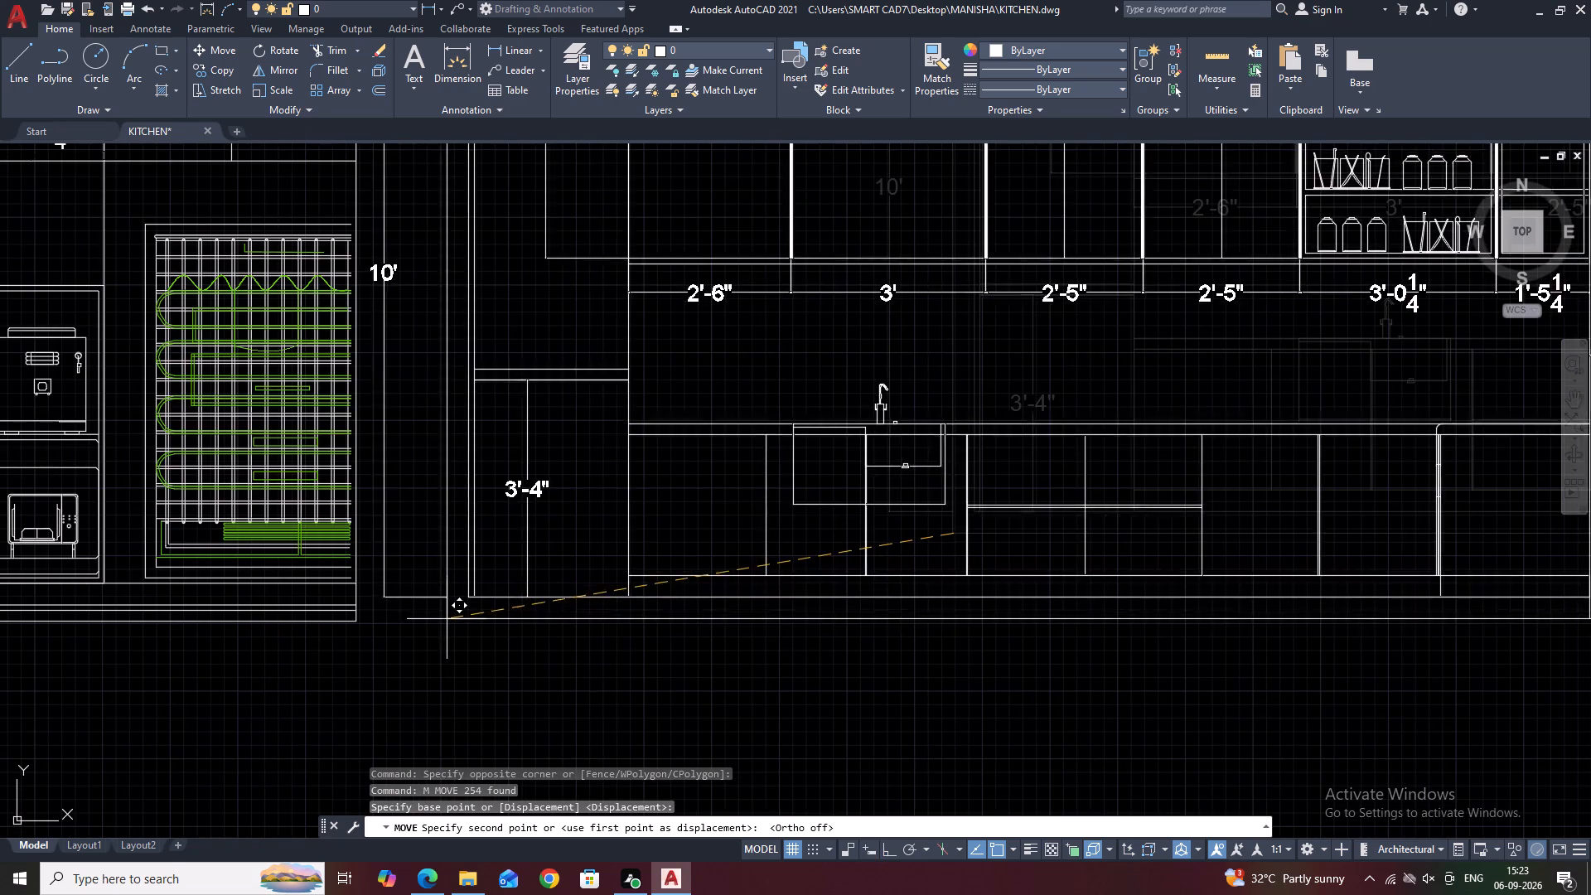
click(447, 641)
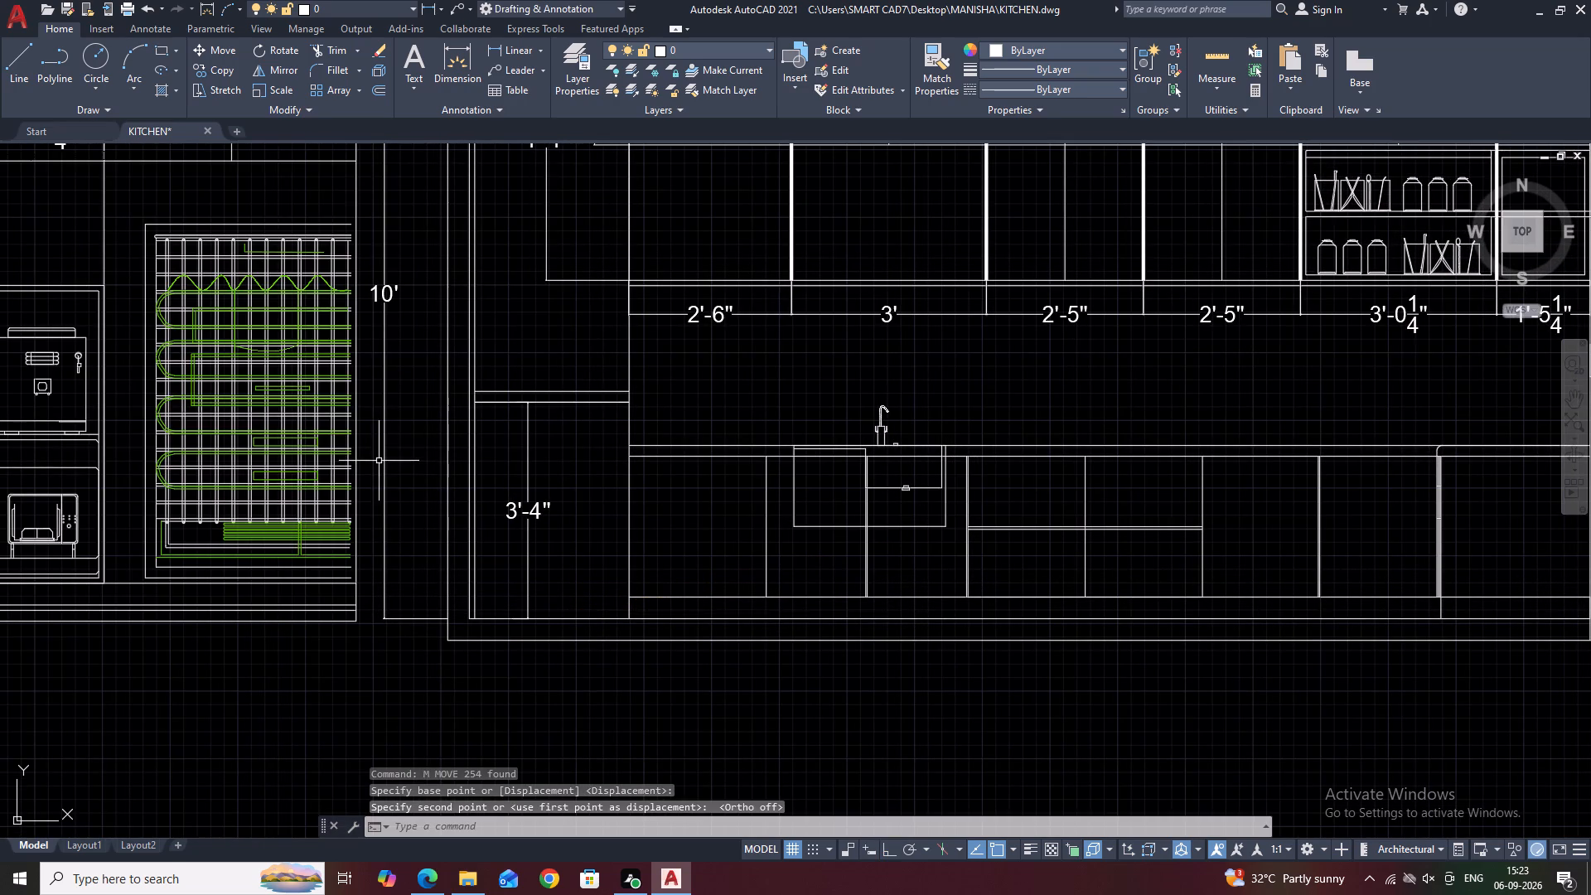
Shift the overall height dimension line slightly closer to the sink elevation's left wall, within the gap between the two elevations.
click(380, 460)
double_click(385, 448)
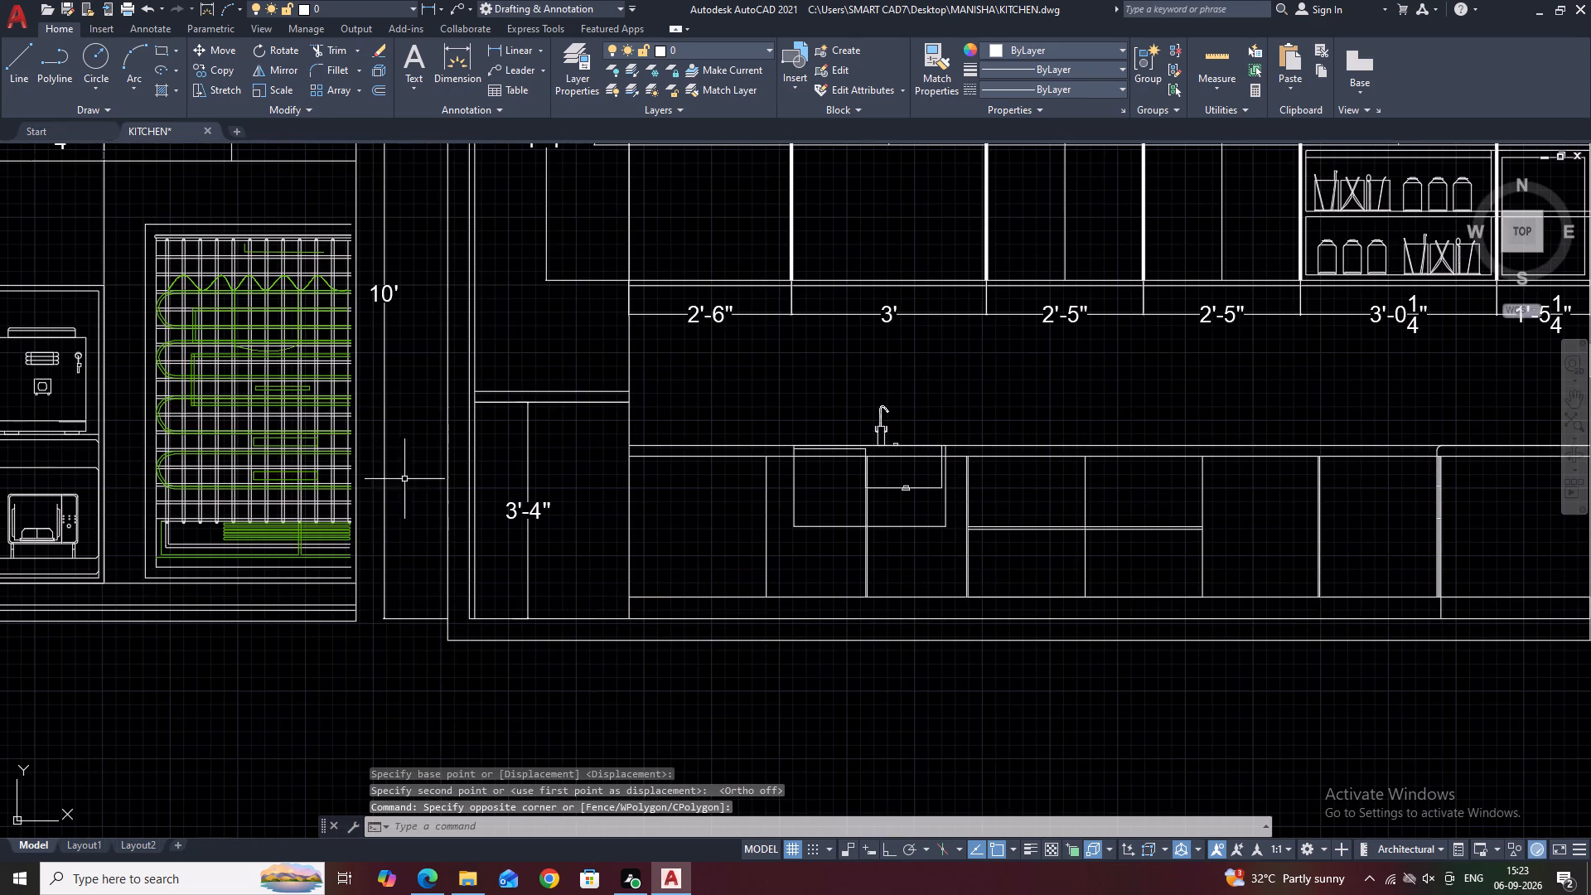
click(396, 486)
click(380, 462)
middle_drag(415, 482, 559, 551)
scroll(601, 550, down, 1)
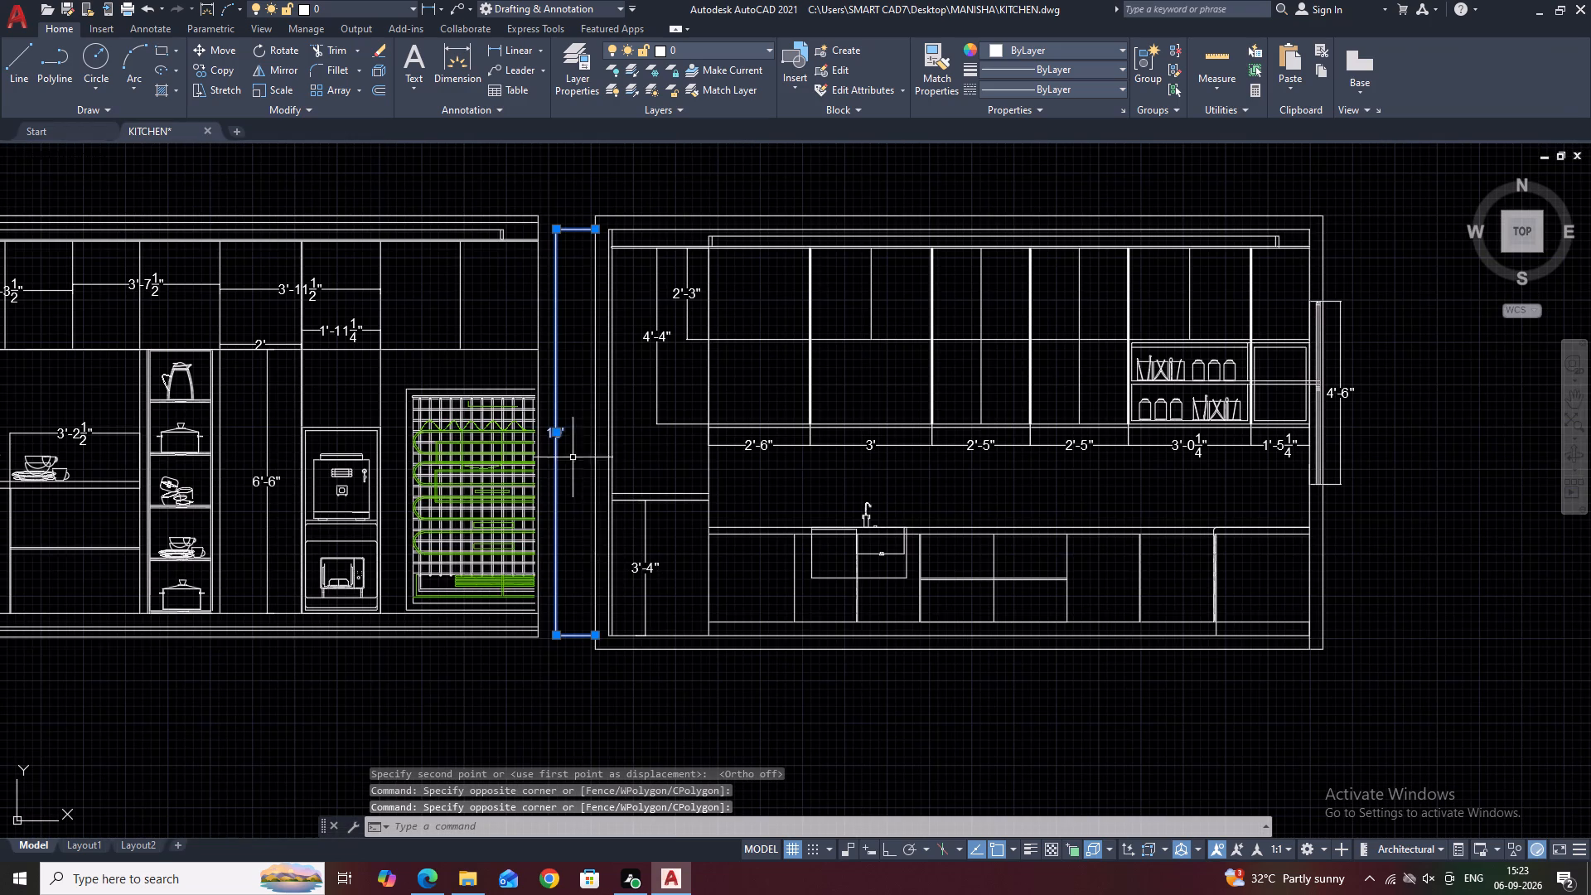
click(555, 434)
click(573, 437)
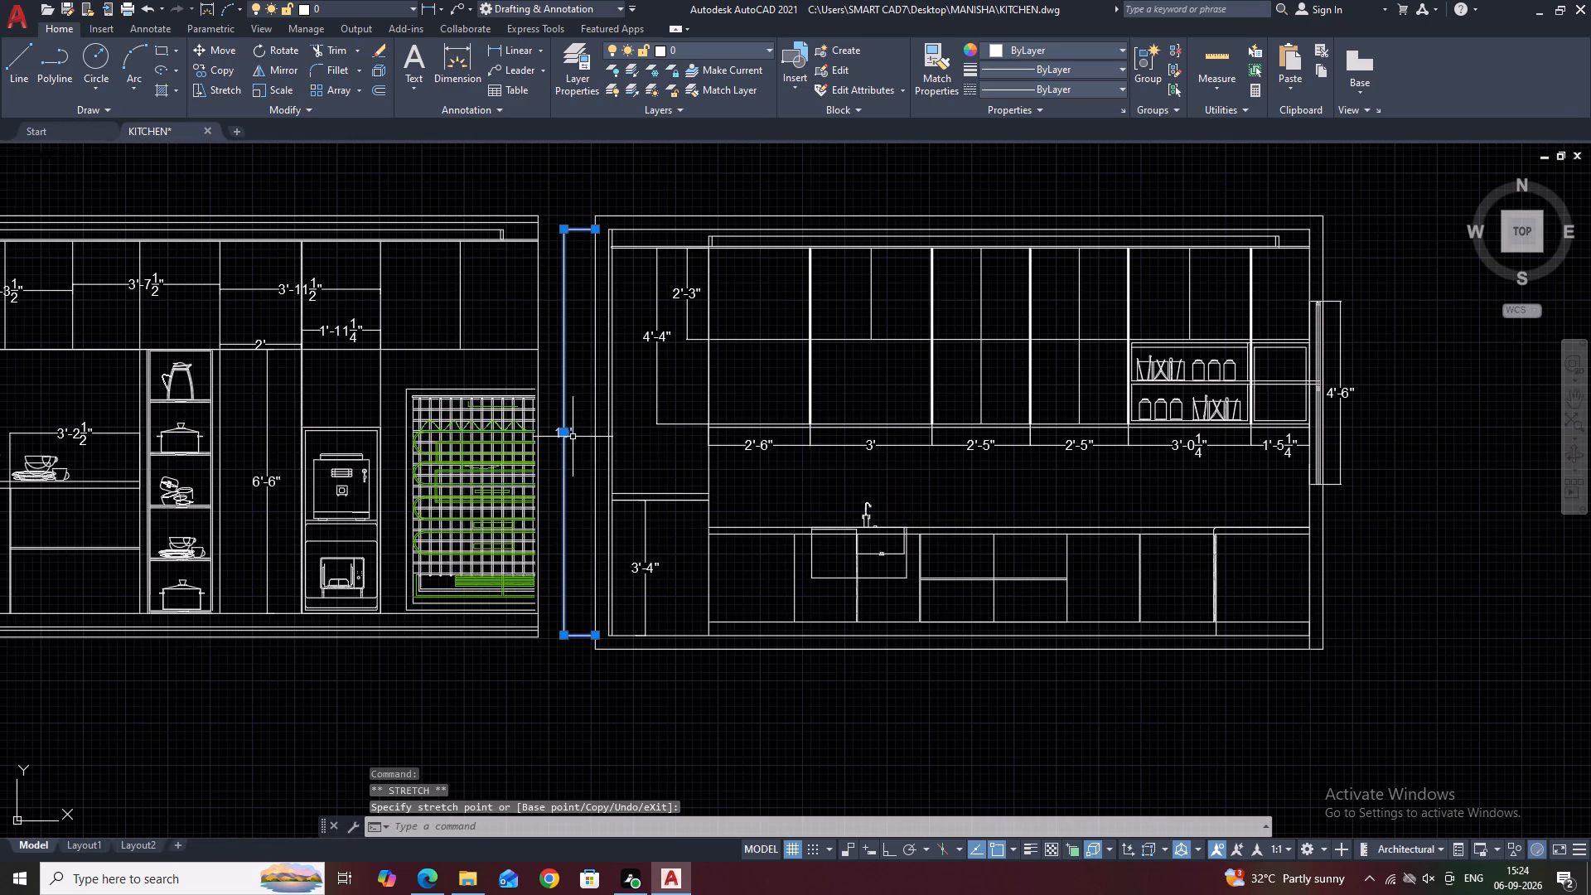
key(Escape)
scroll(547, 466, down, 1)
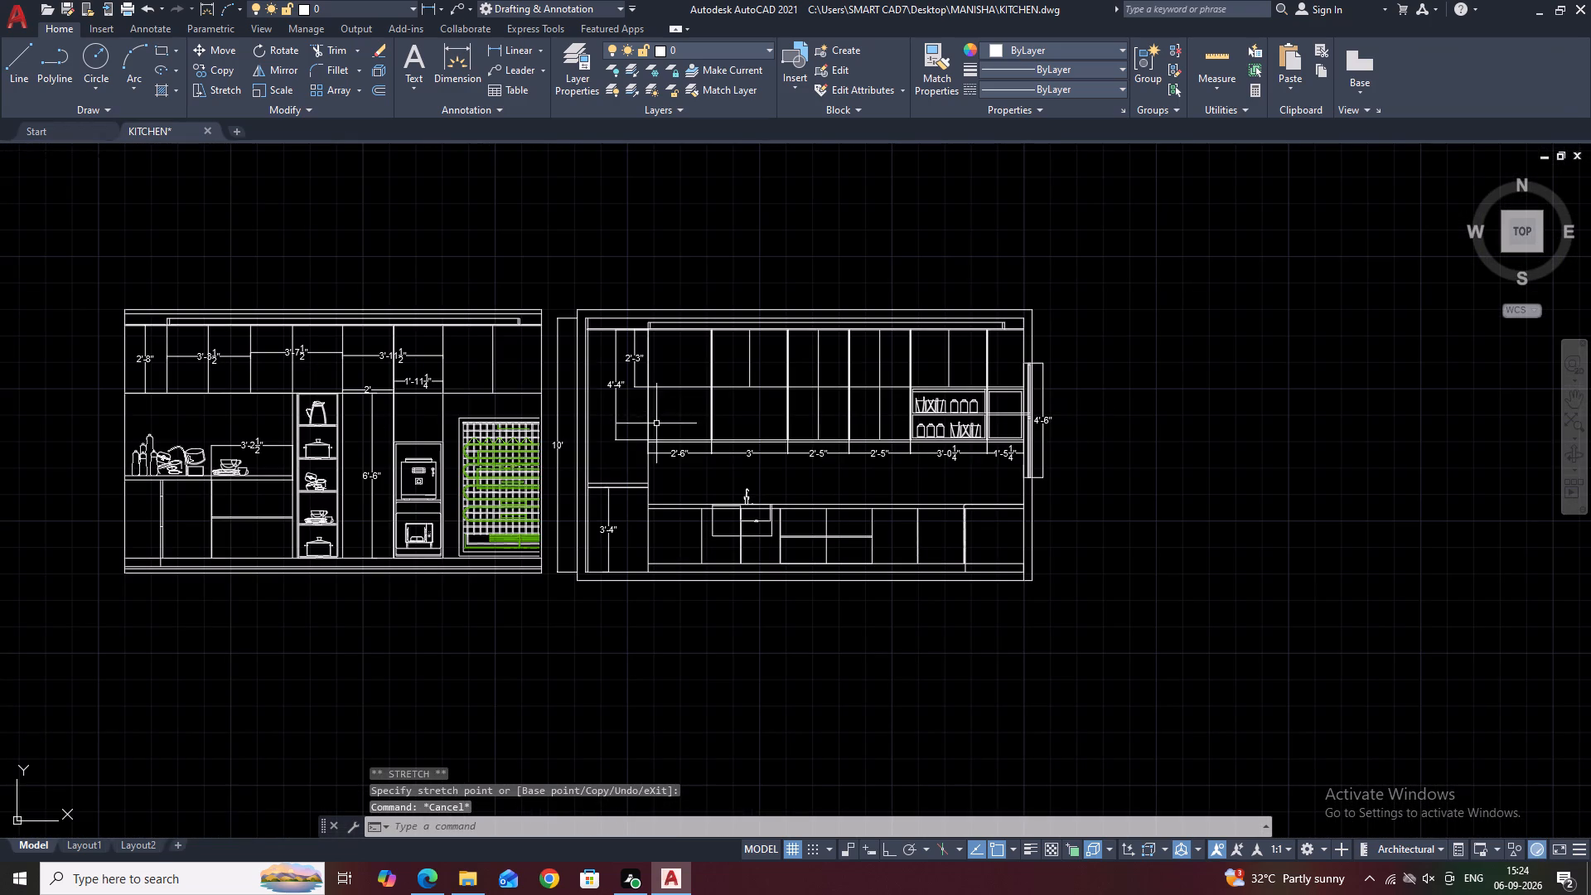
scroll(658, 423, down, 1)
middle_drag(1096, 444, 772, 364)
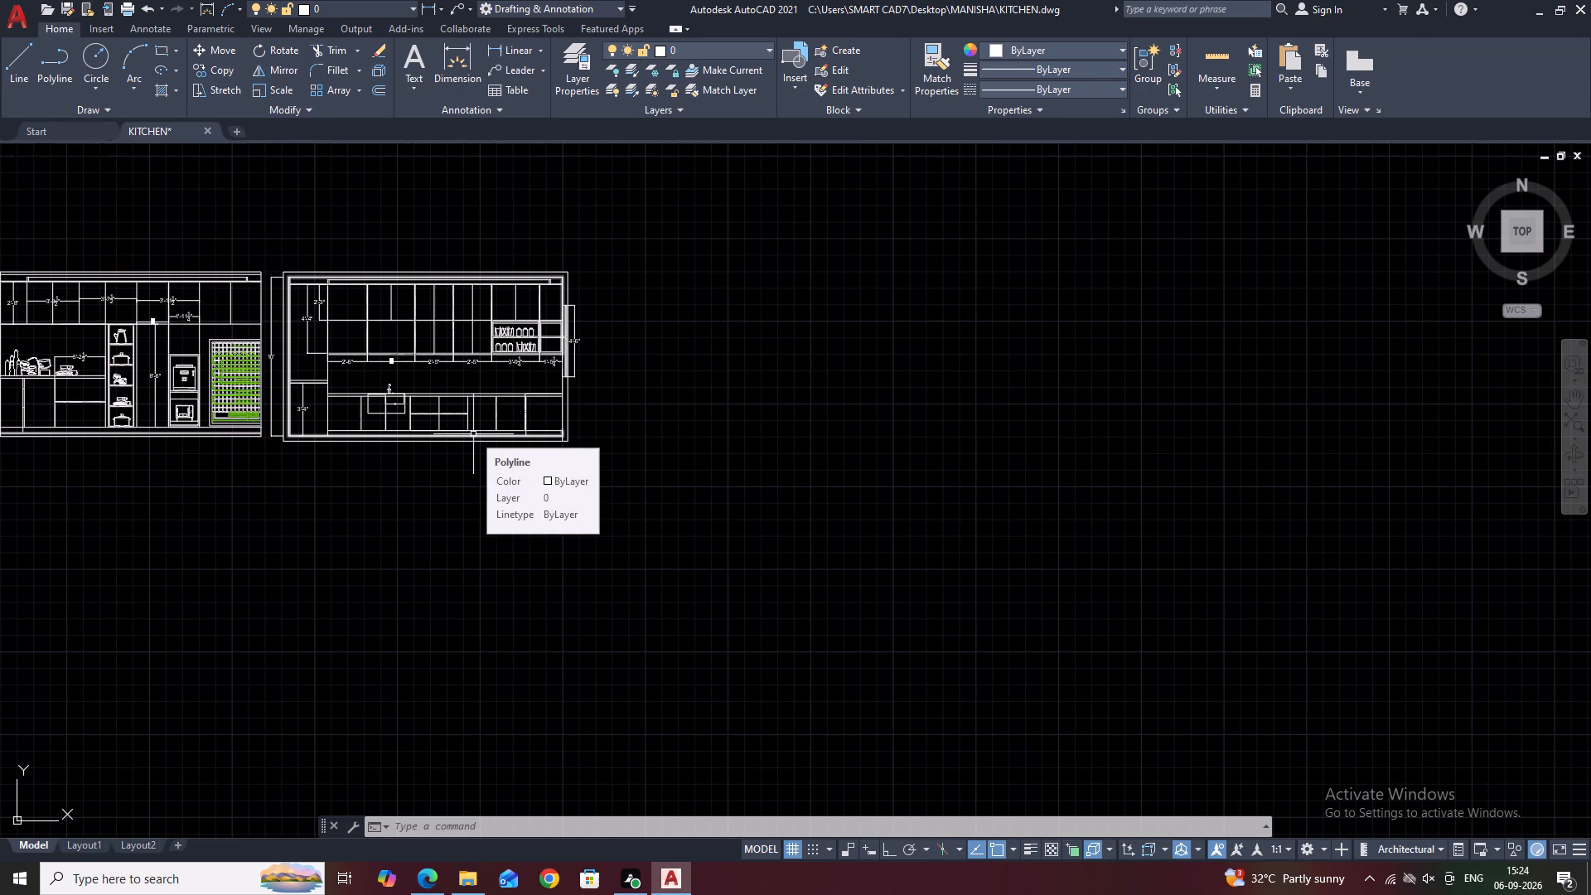
Draw a closed rectangular polyline 3'-9" wide and 2' high in the empty area beside the sink elevation.
middle_drag(511, 342, 566, 385)
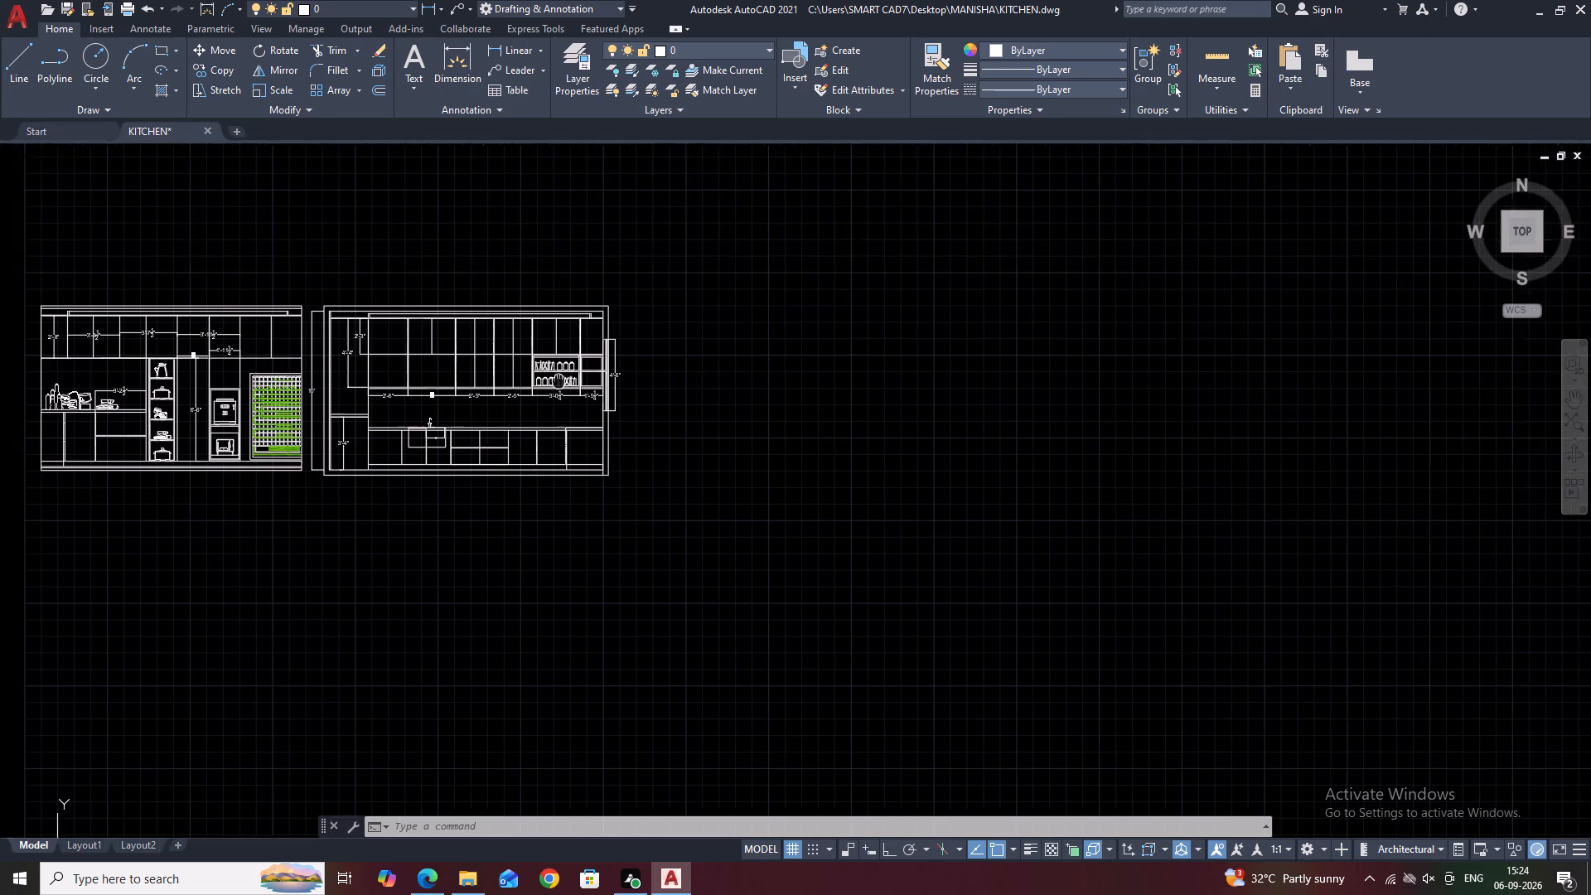
middle_drag(566, 385, 571, 387)
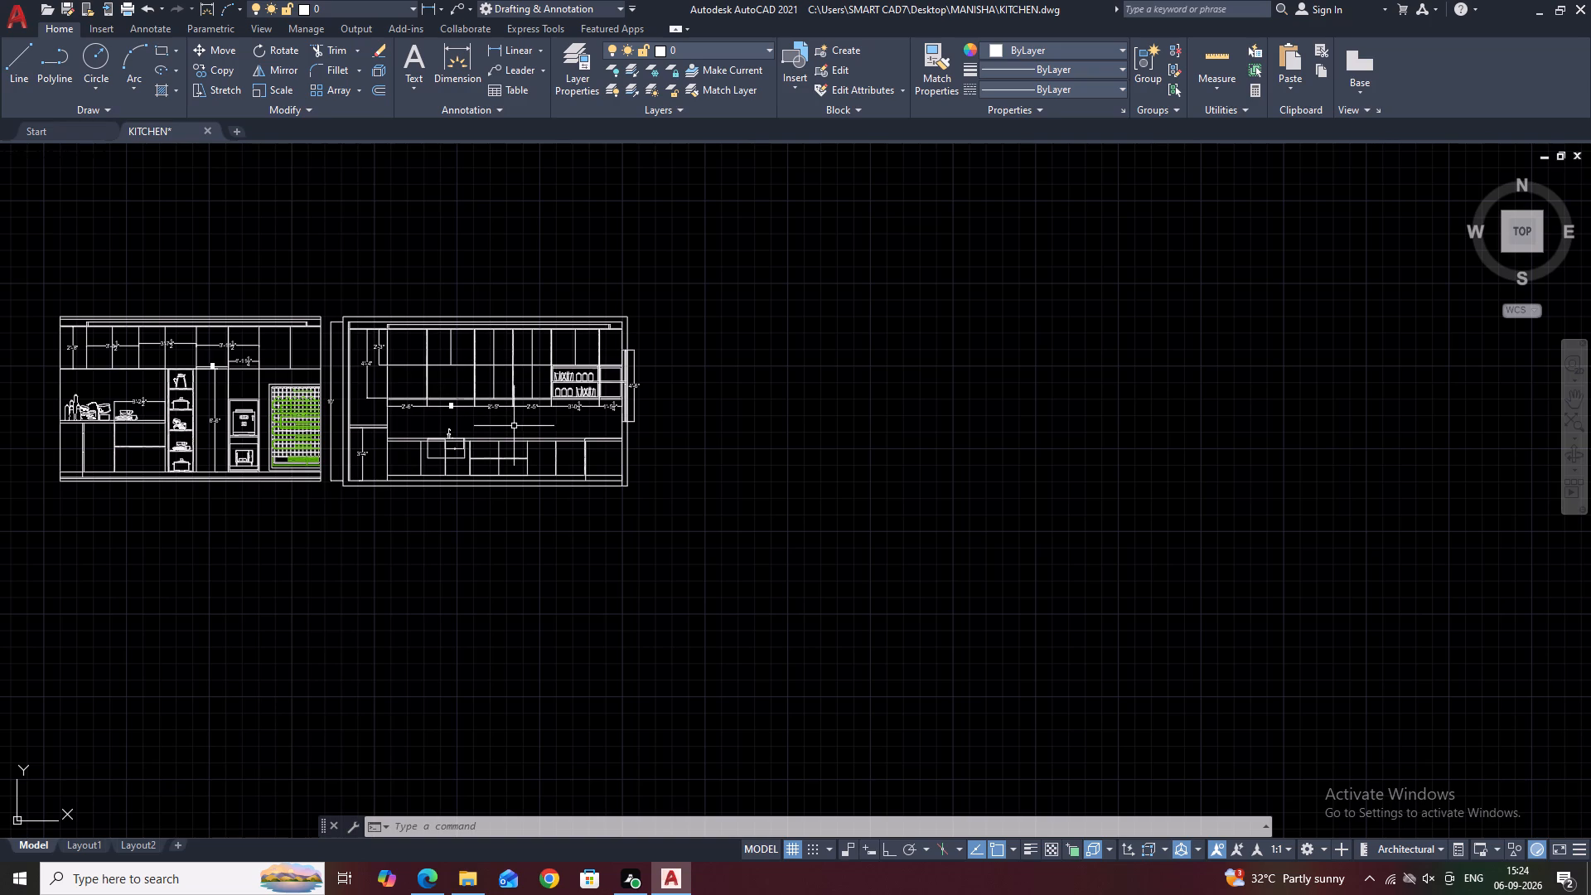
text(PL)
key(space)
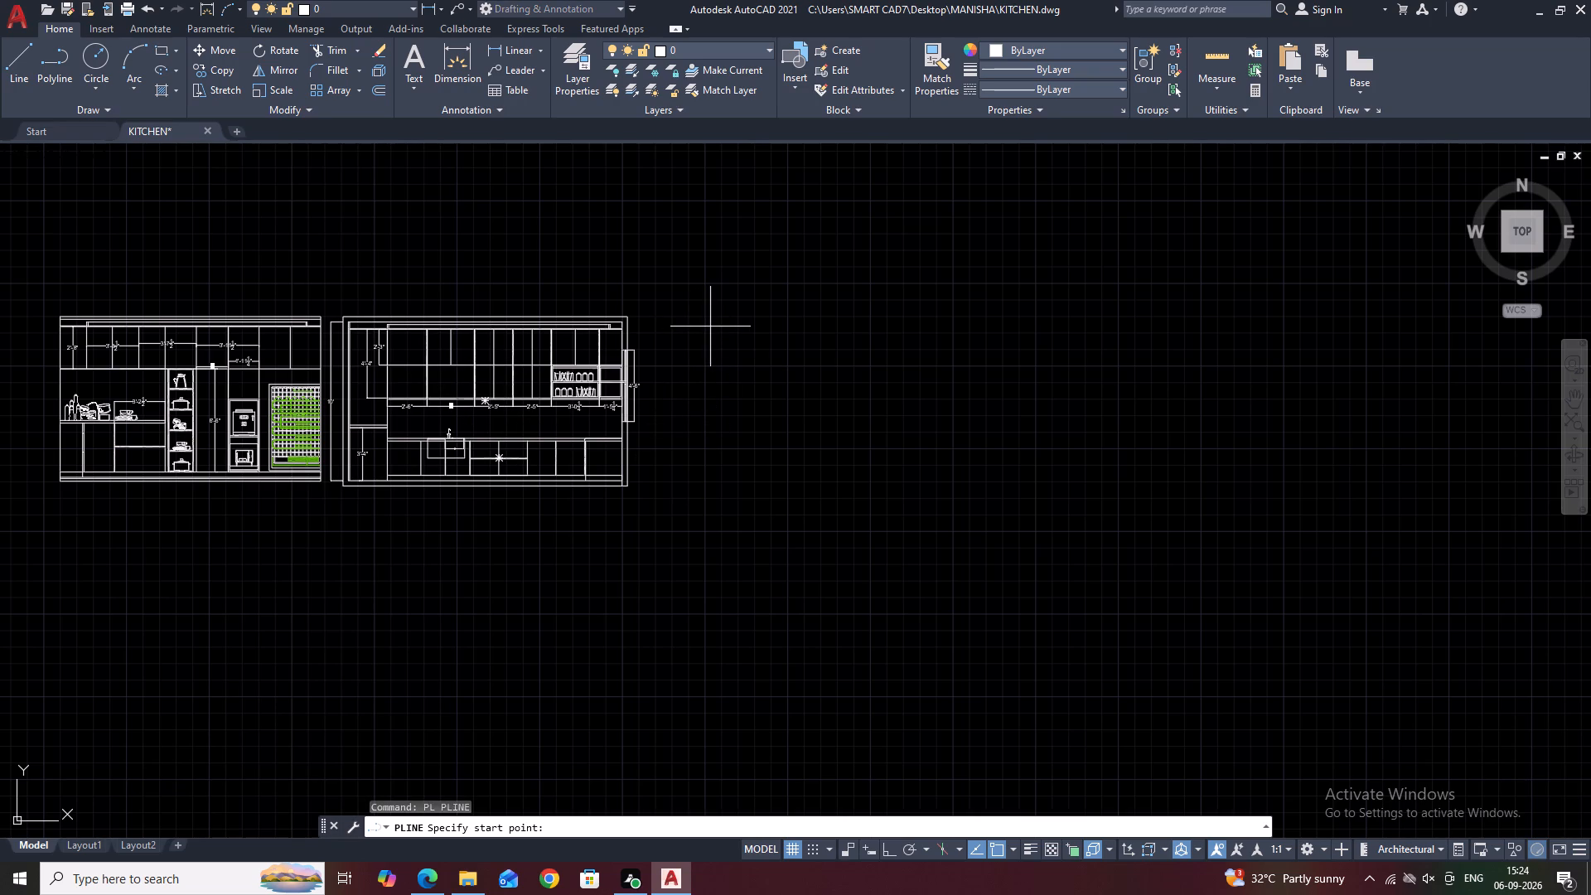
click(739, 429)
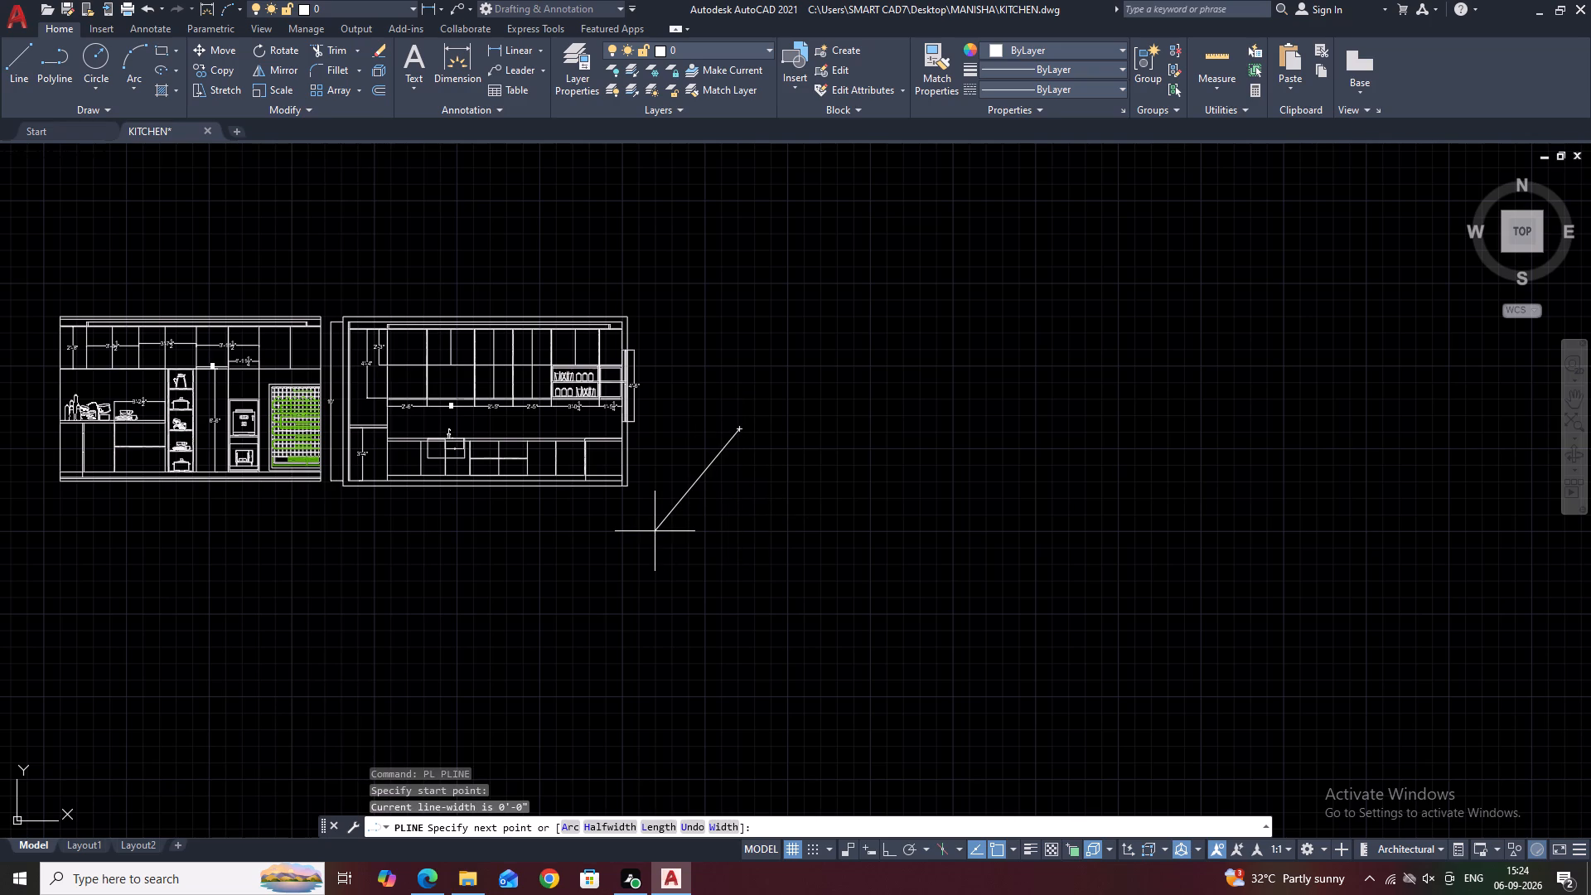
key(F8)
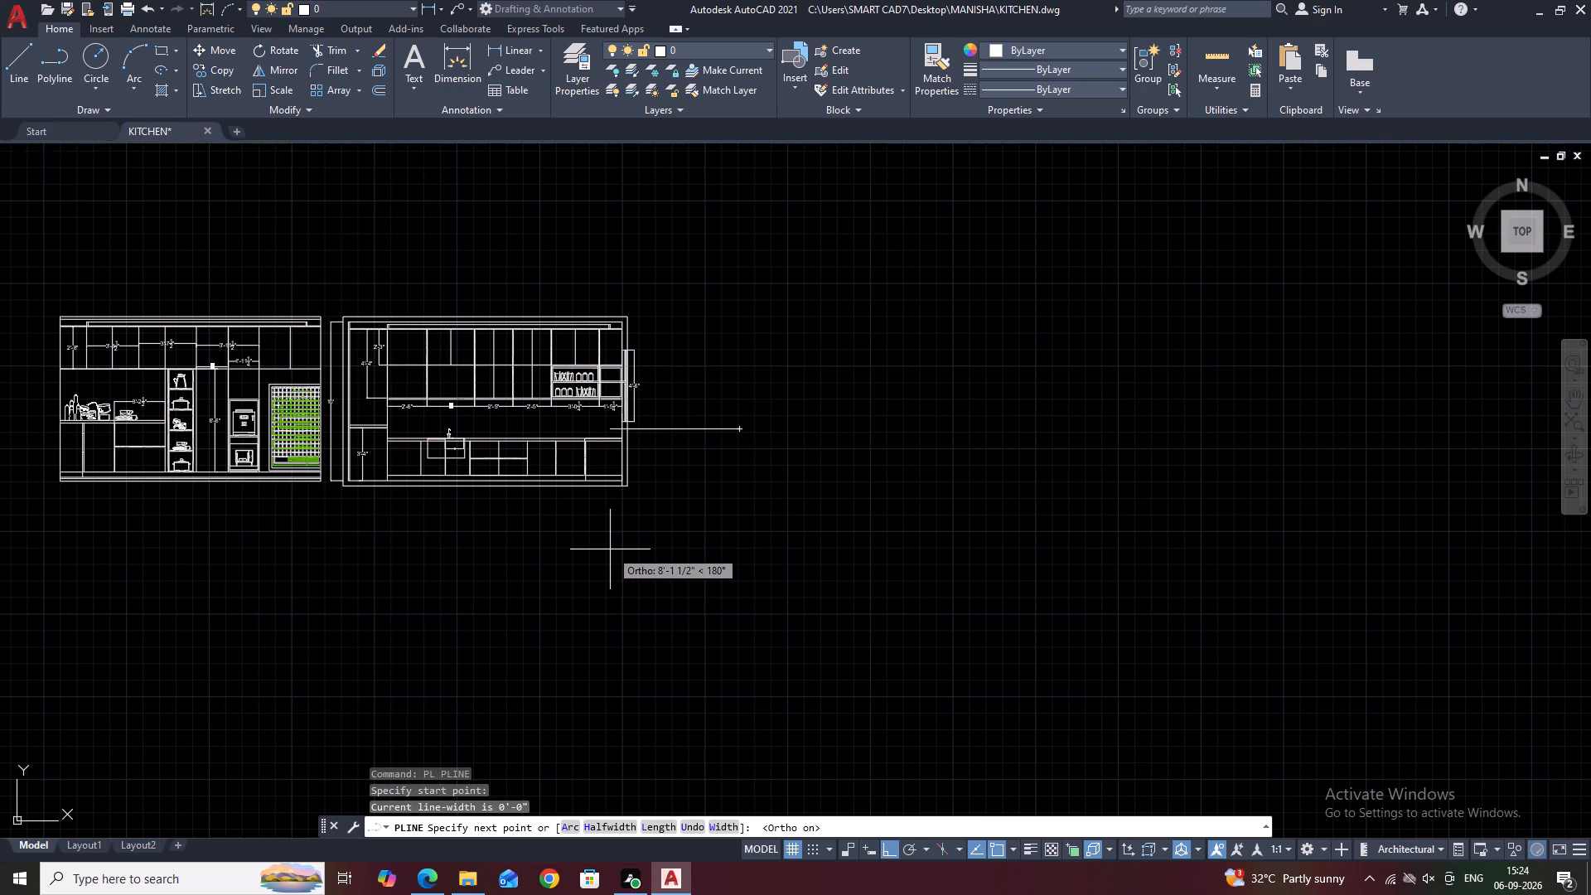
key(2)
key(apostrophe)
right_click(747, 549)
key(Return)
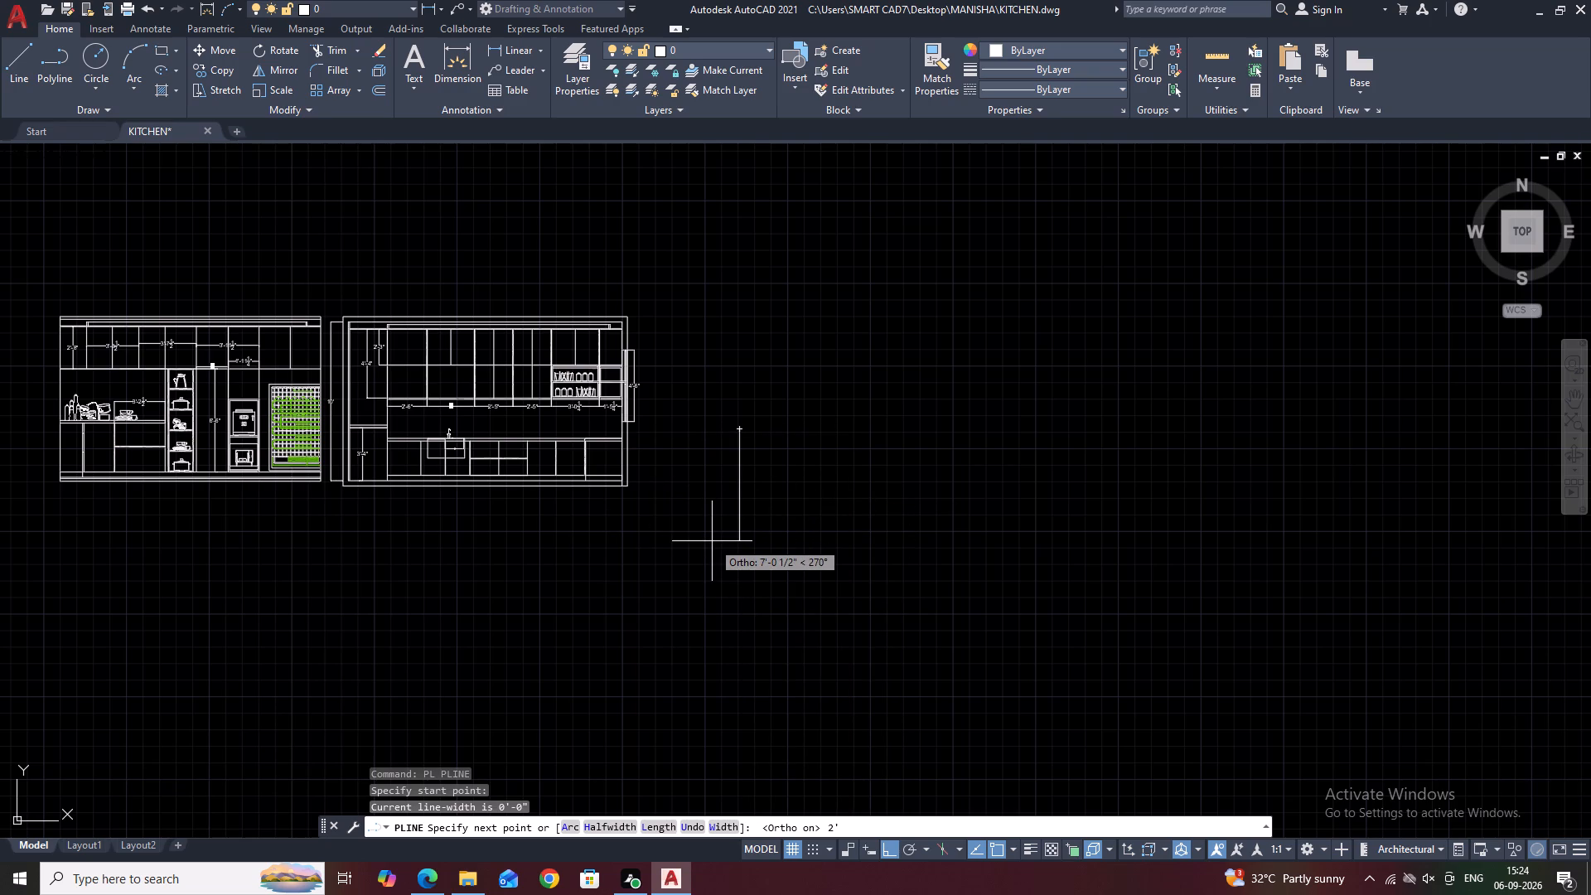
text(2')
key(Return)
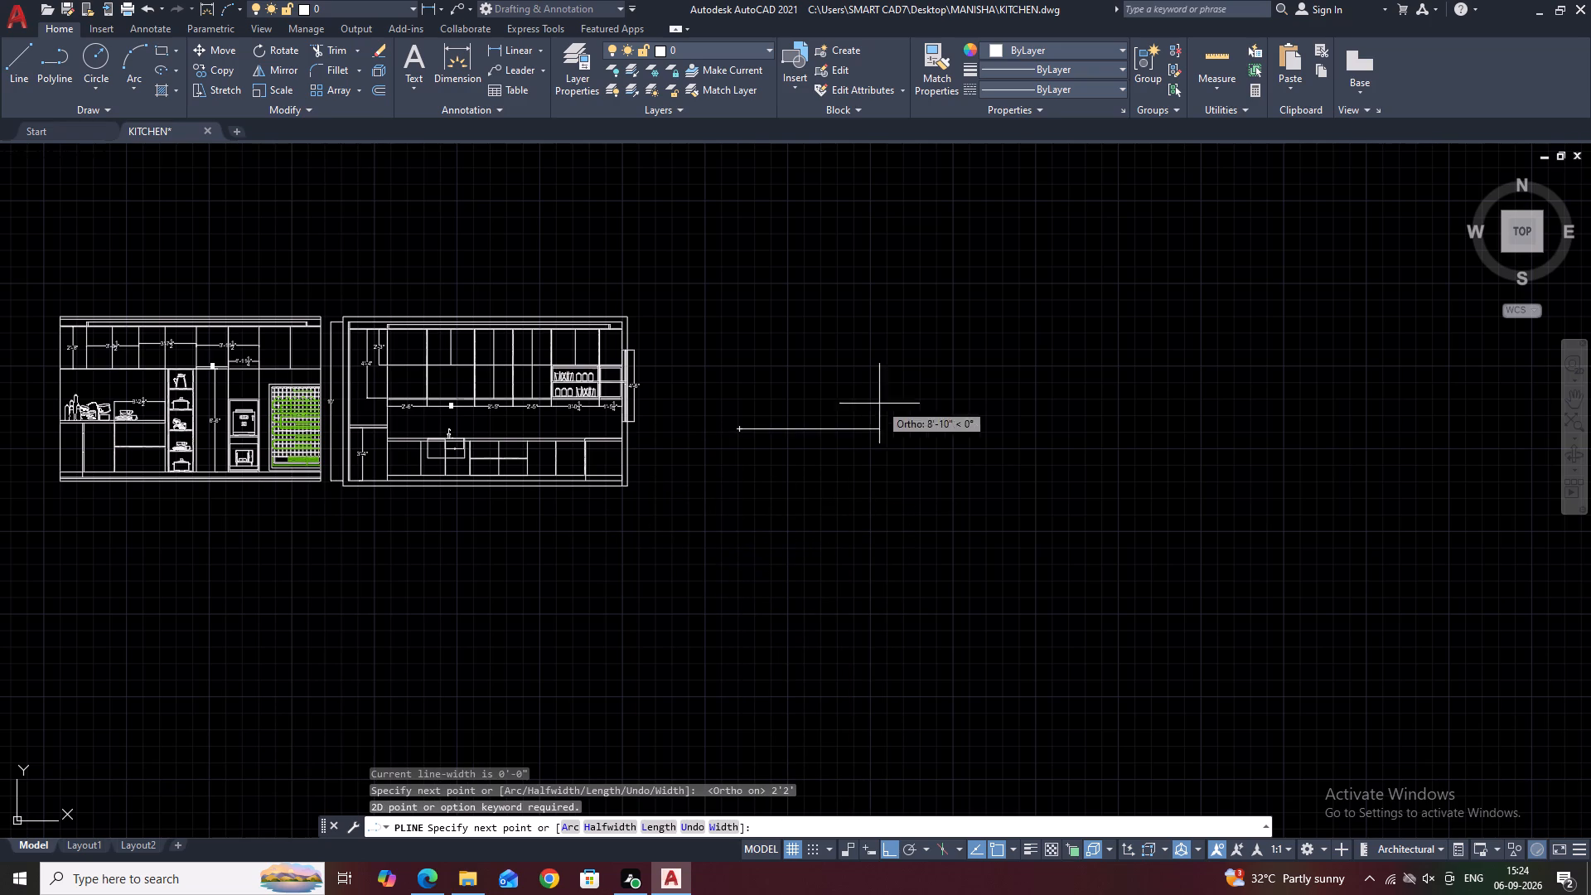
text(2')
key(Return)
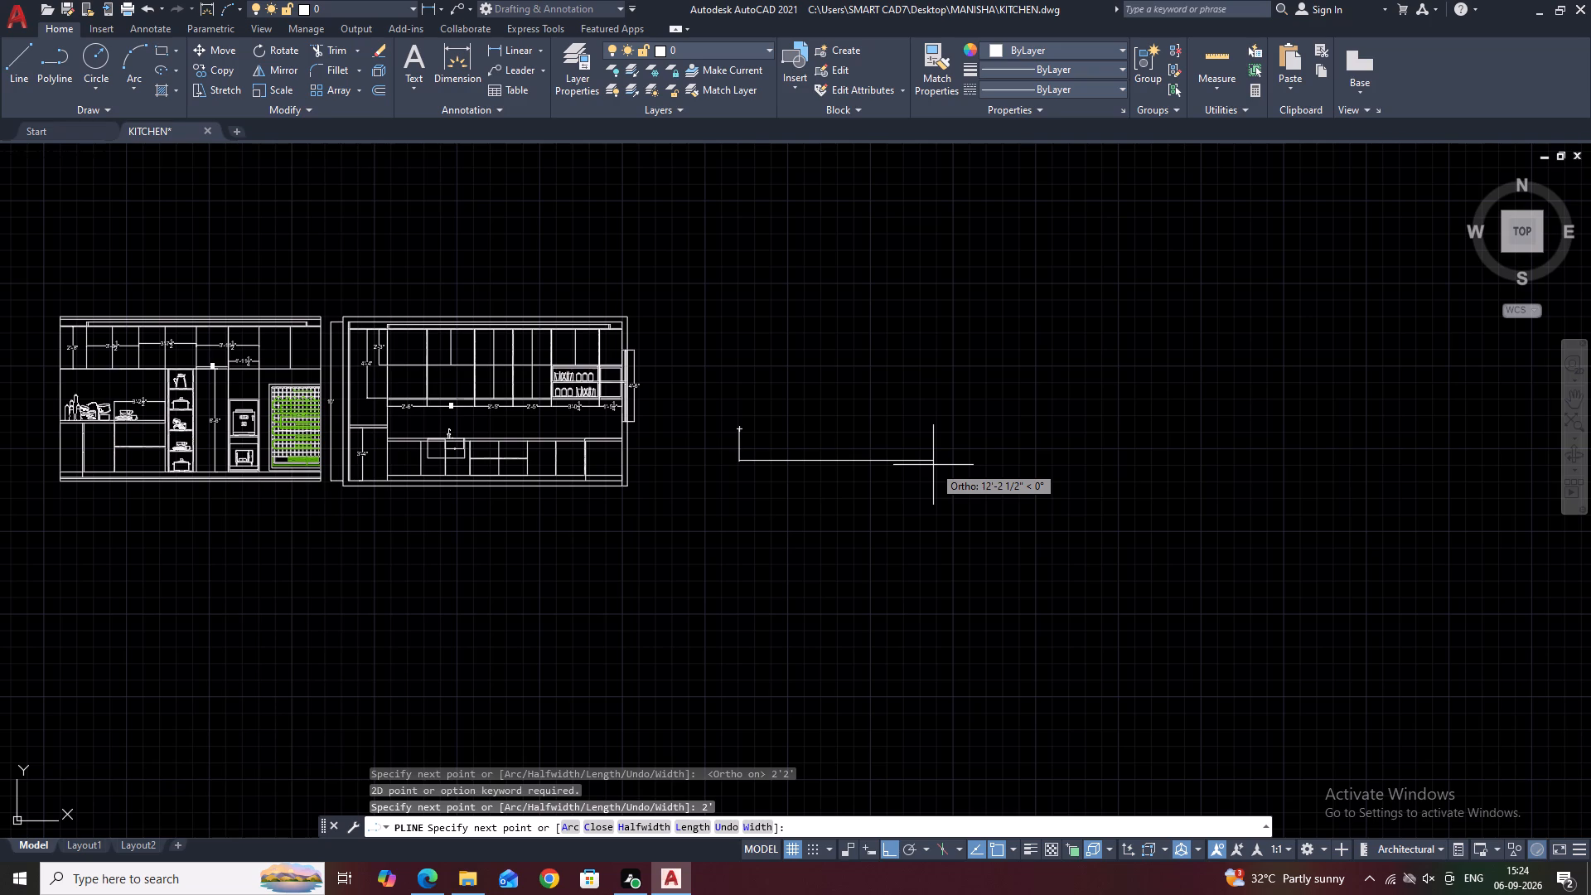
text(3'9)
key(Return)
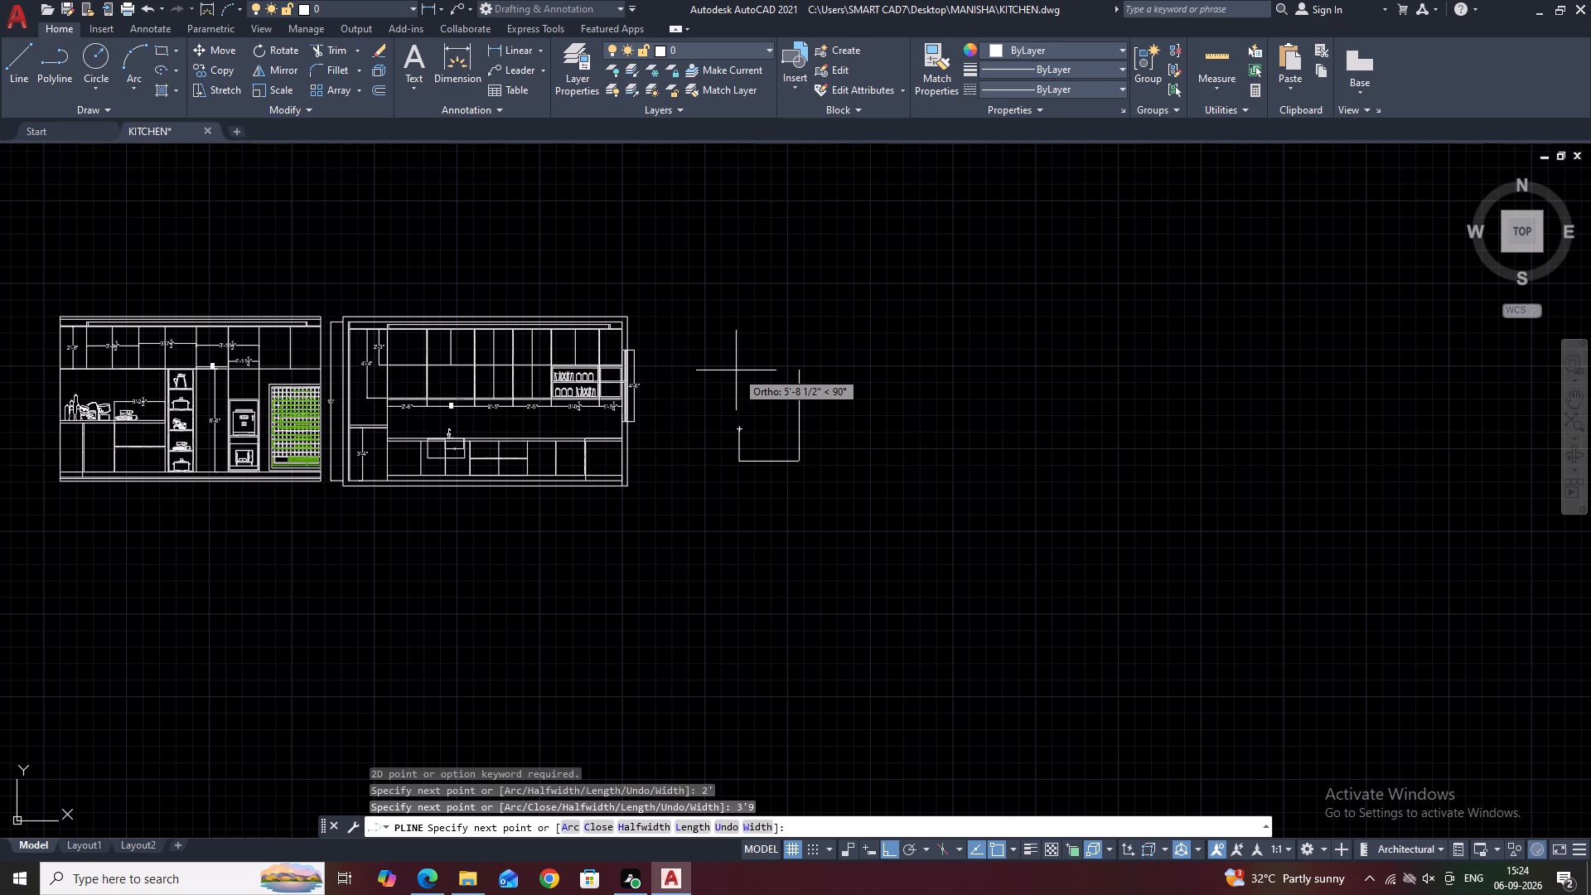
text(2')
key(Return)
scroll(749, 423, up, 2)
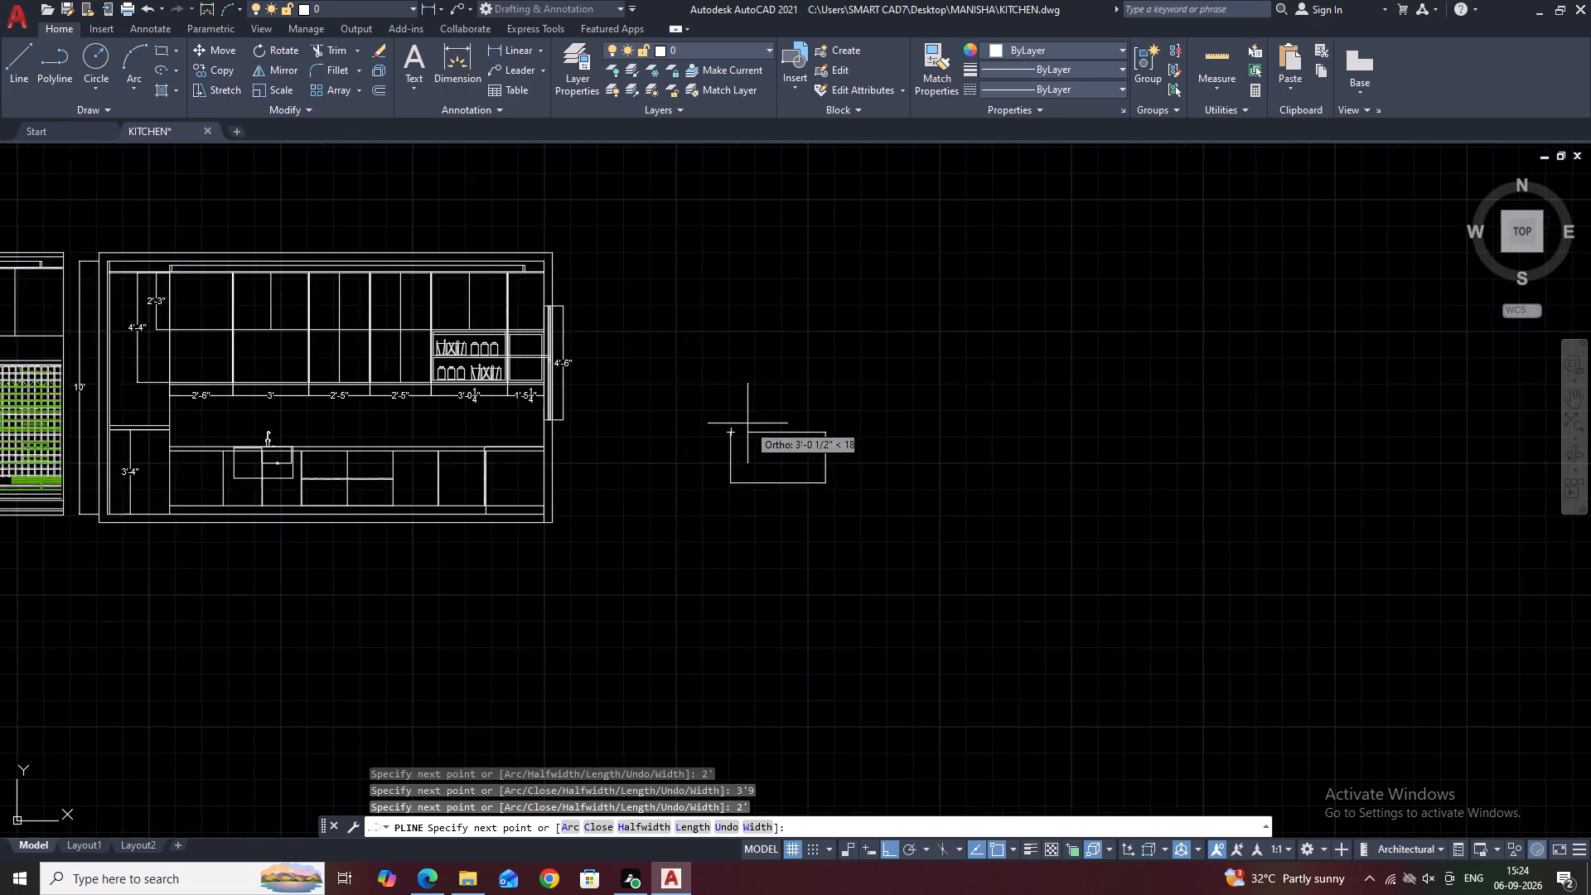
click(719, 440)
key(Escape)
scroll(684, 380, down, 3)
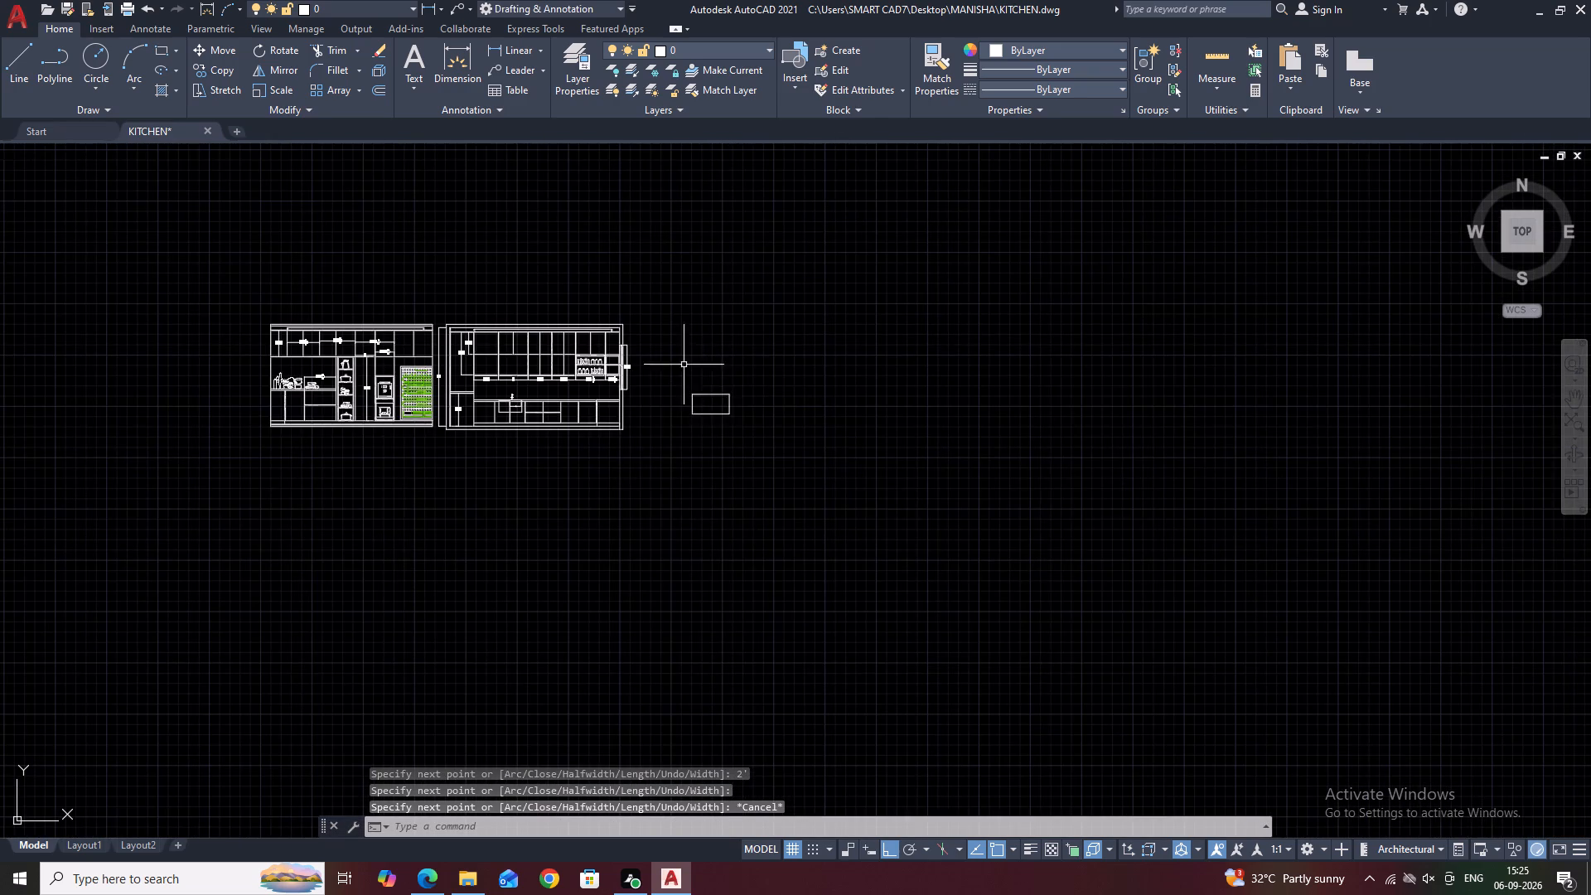
middle_drag(687, 370, 675, 412)
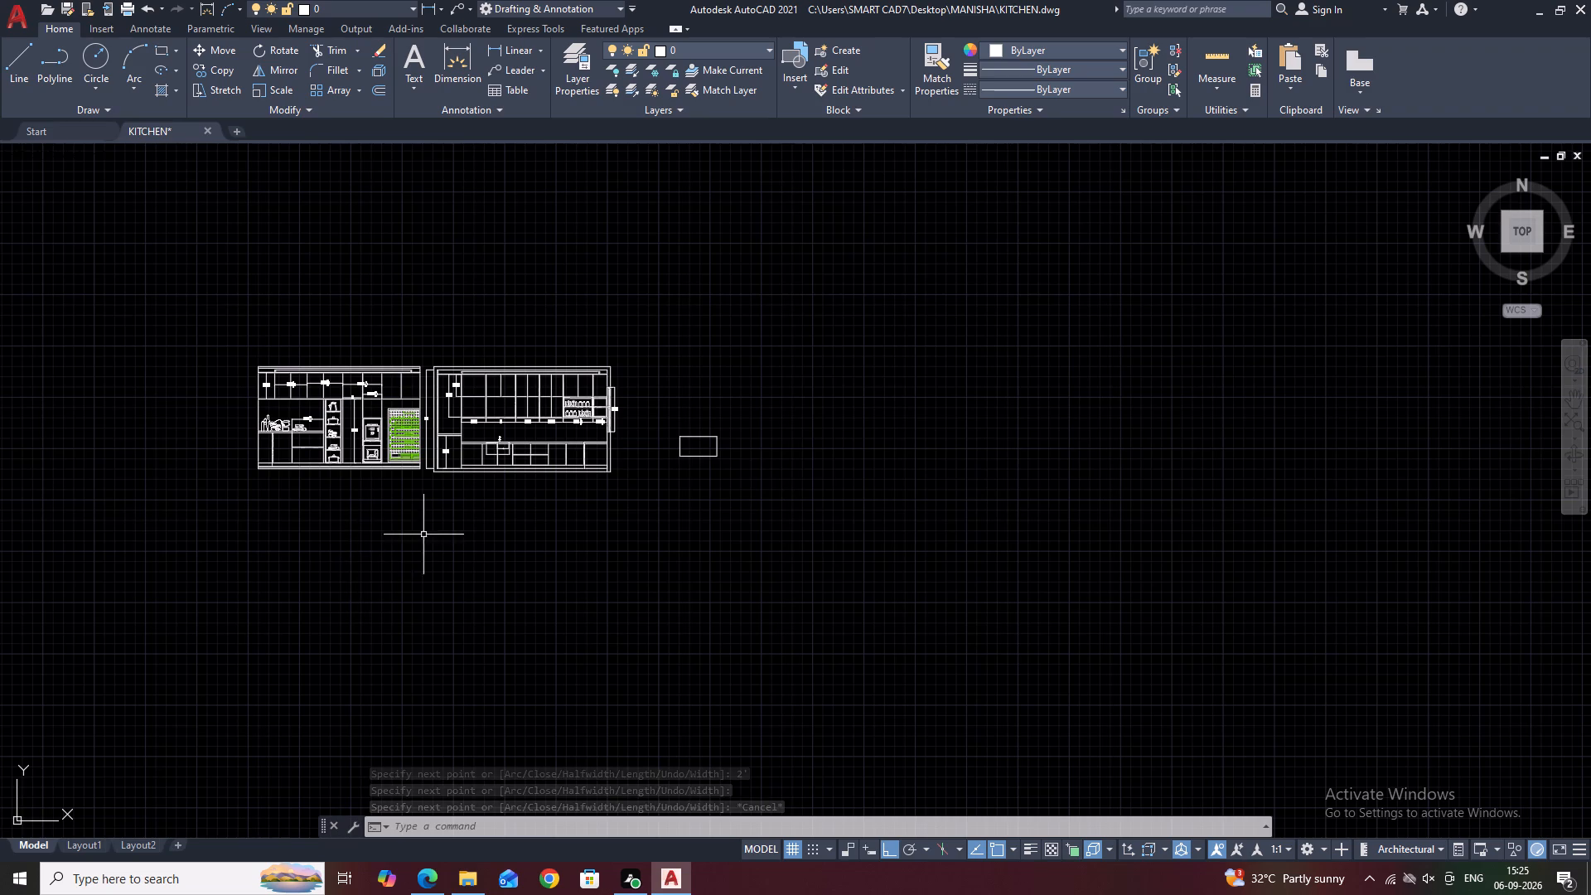
Add a 14'-4" horizontal linear dimension starting from the new rectangle's upper-left corner, with its dimension line just above the rectangle.
scroll(660, 442, up, 3)
middle_drag(753, 421, 629, 492)
key(d)
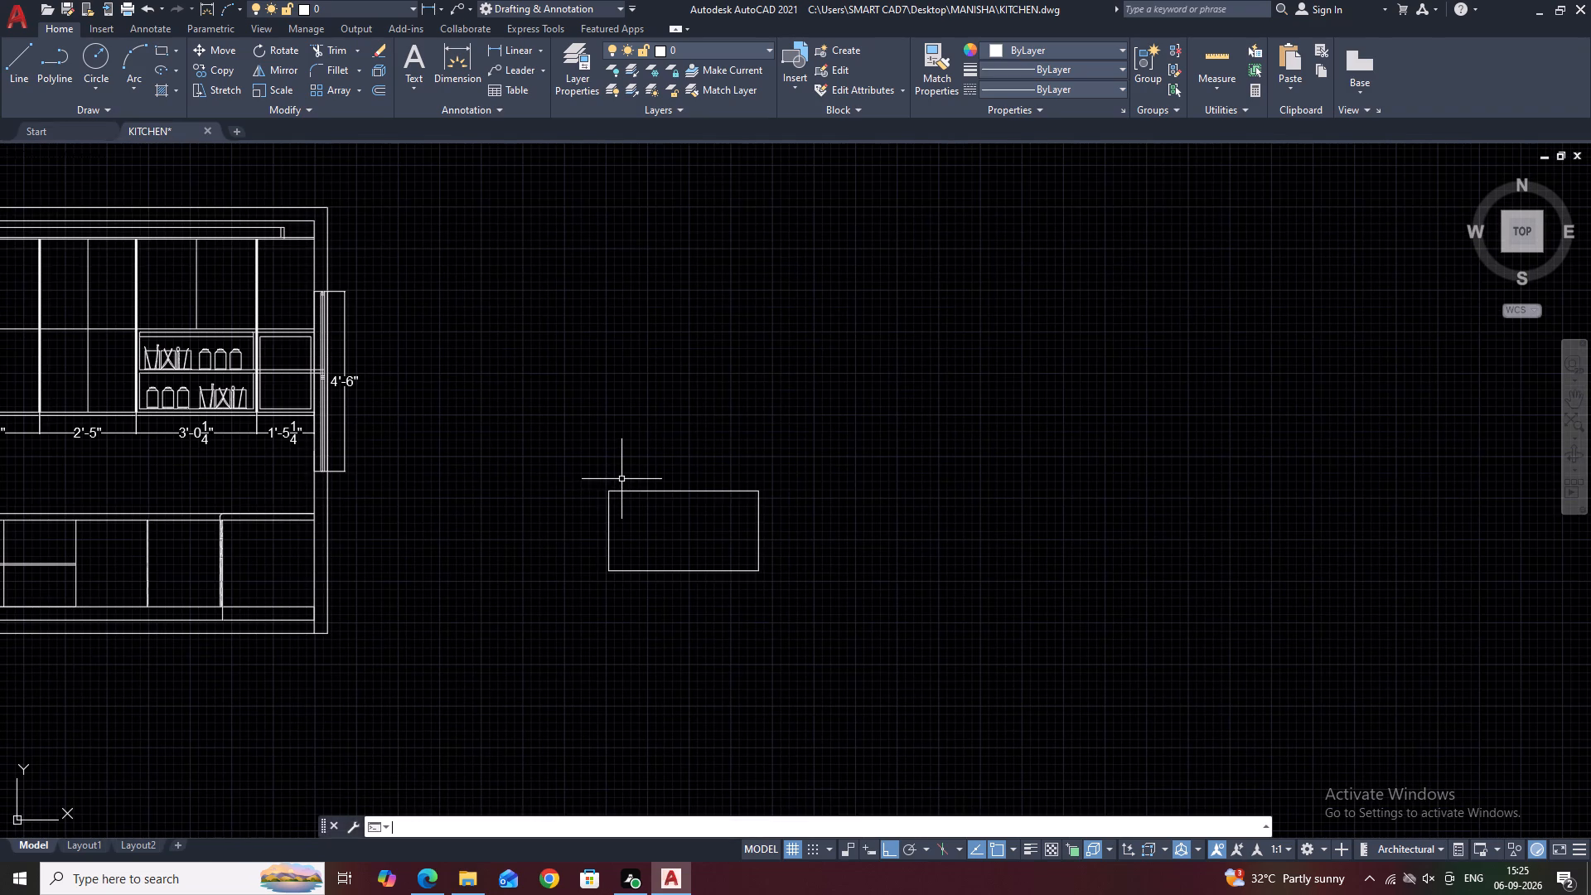
text(LI)
key(space)
click(608, 486)
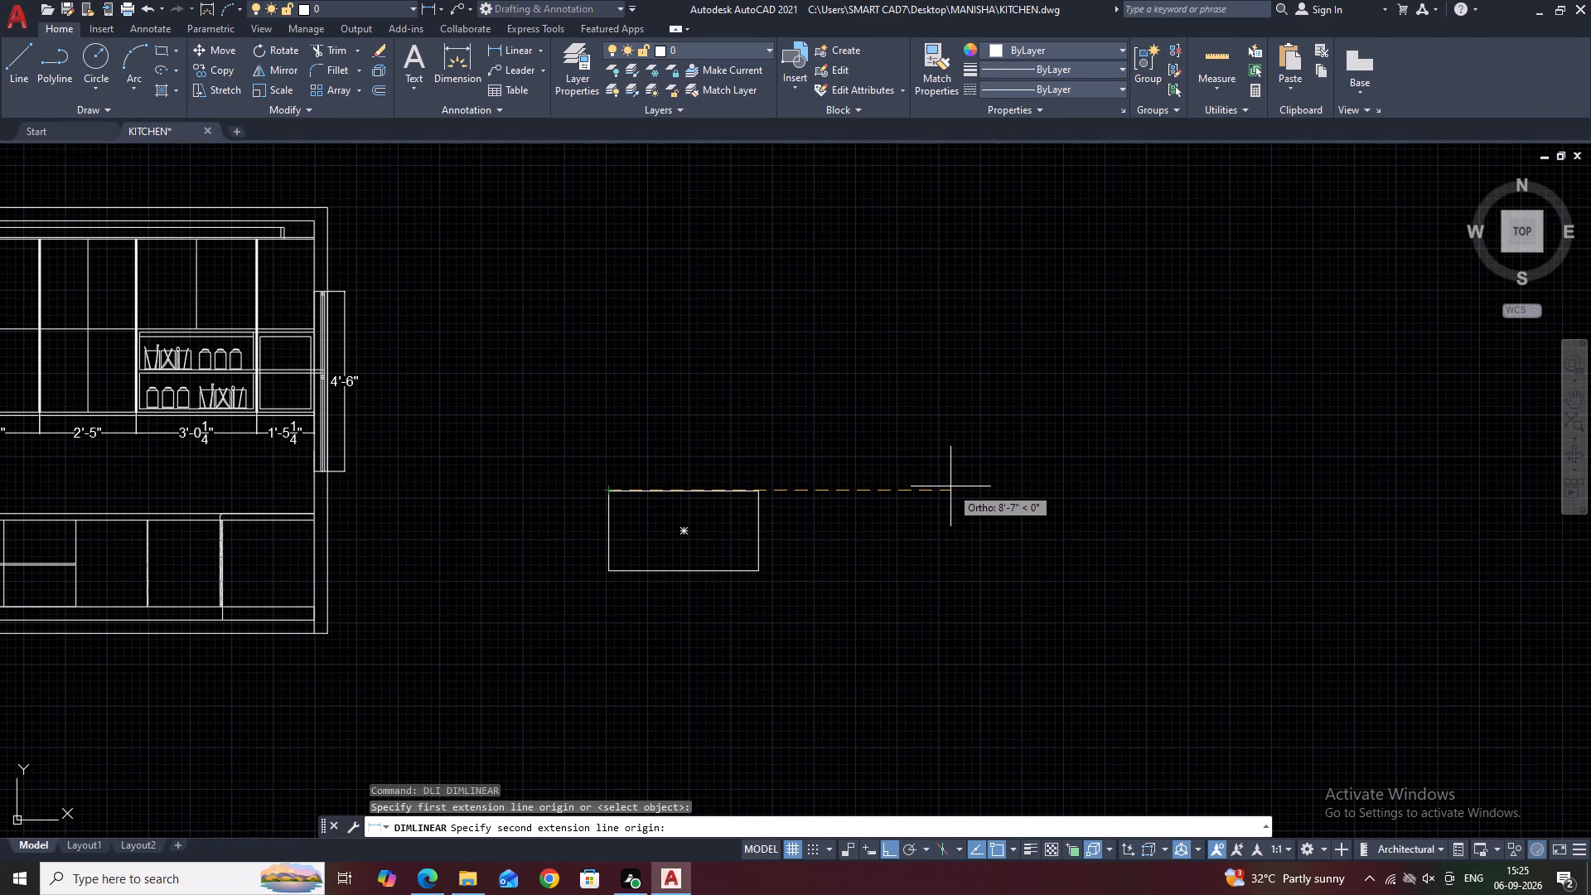
key(1)
text(4'4)
key(Return)
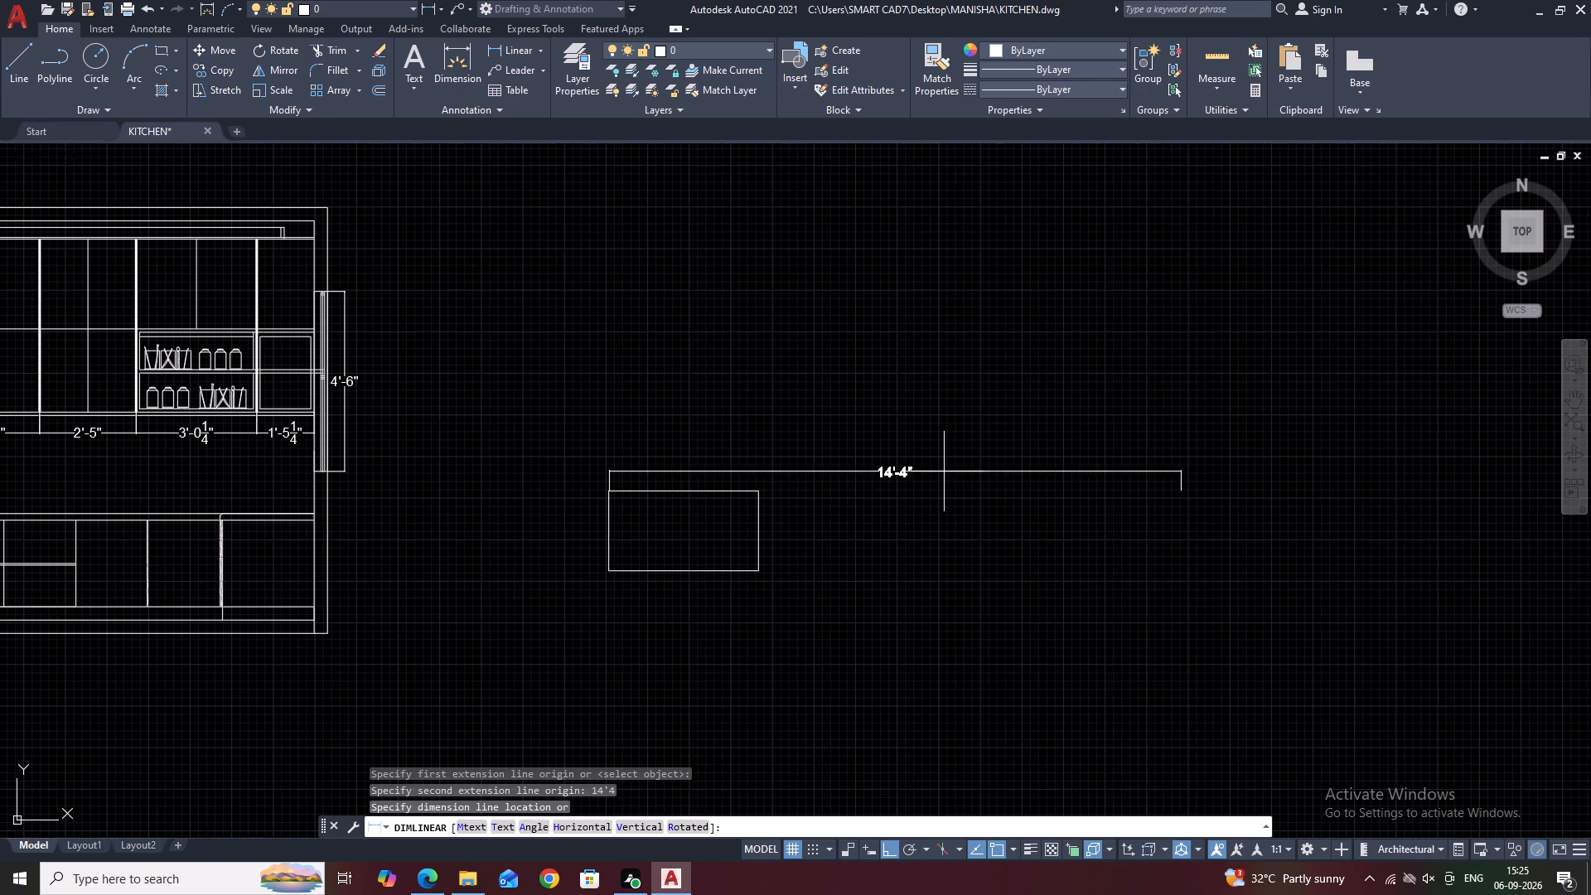
click(944, 472)
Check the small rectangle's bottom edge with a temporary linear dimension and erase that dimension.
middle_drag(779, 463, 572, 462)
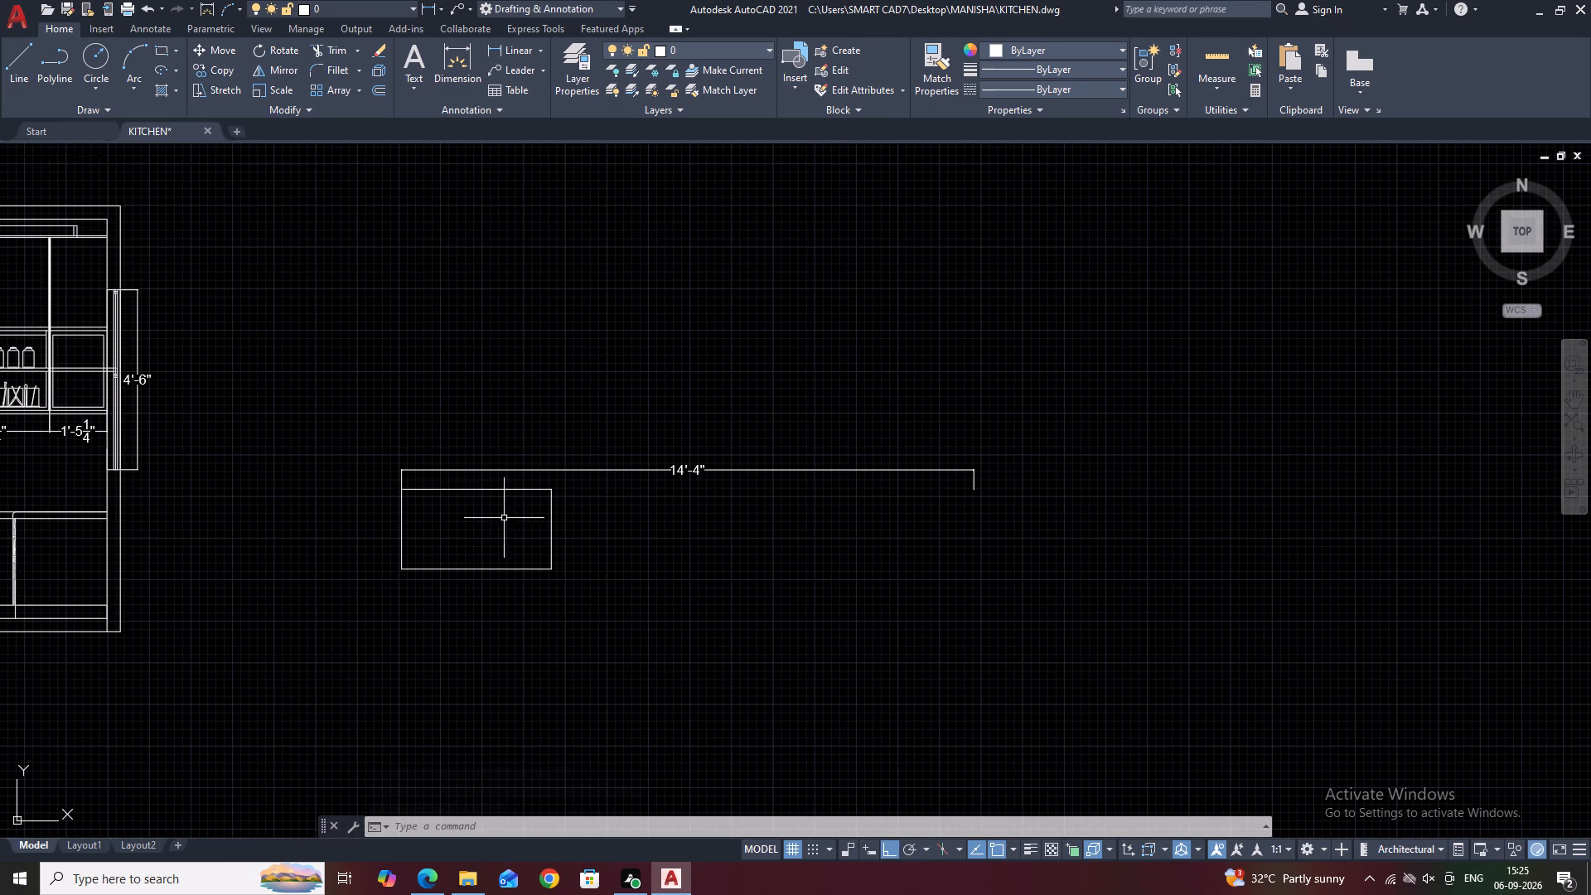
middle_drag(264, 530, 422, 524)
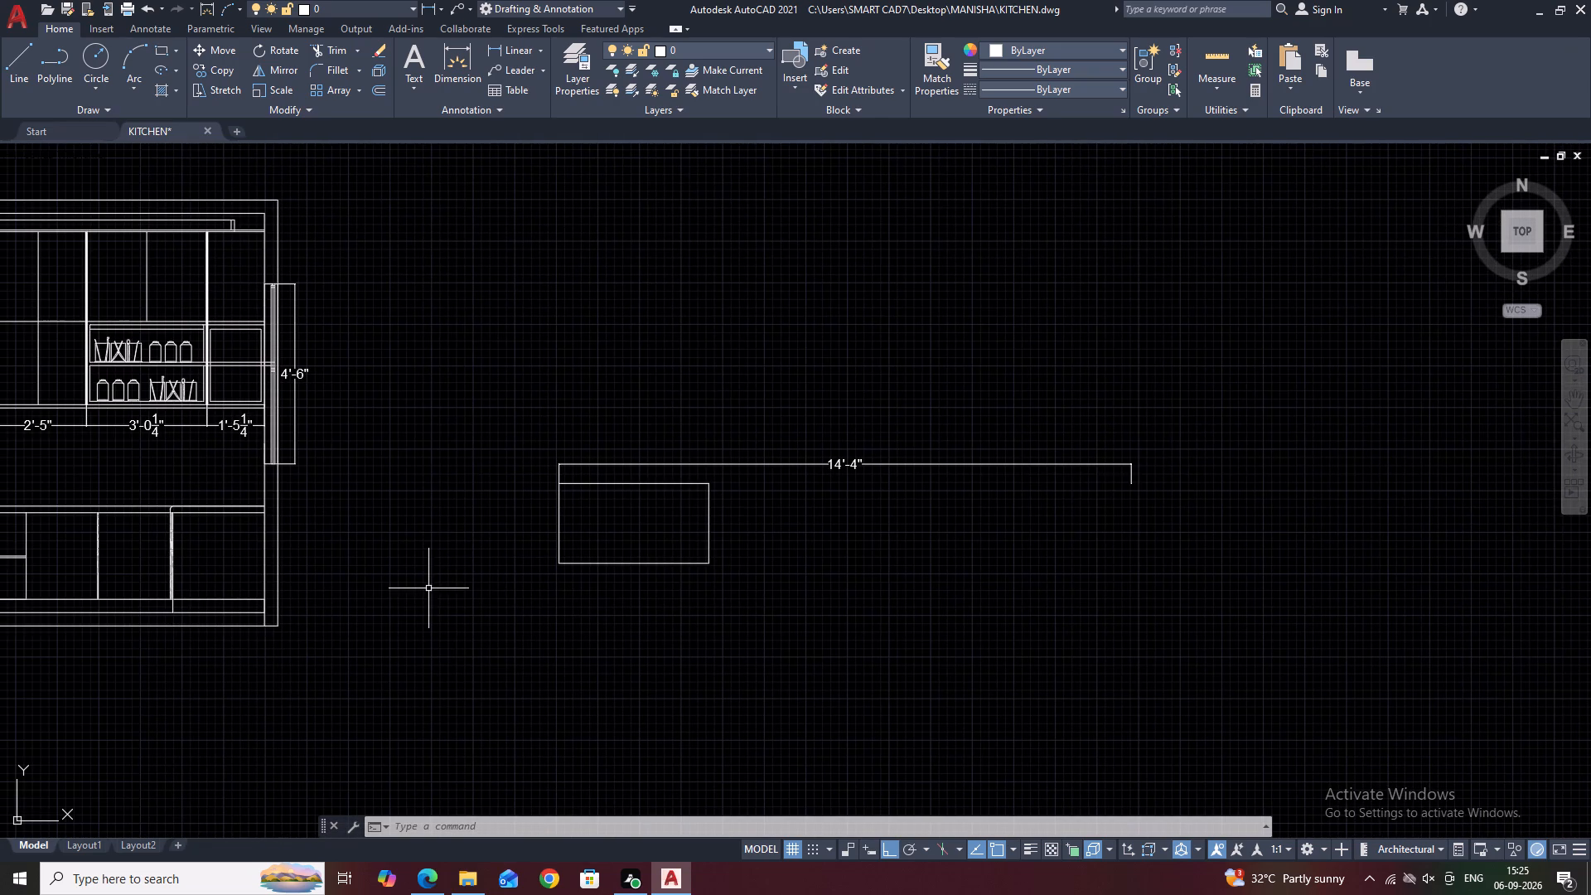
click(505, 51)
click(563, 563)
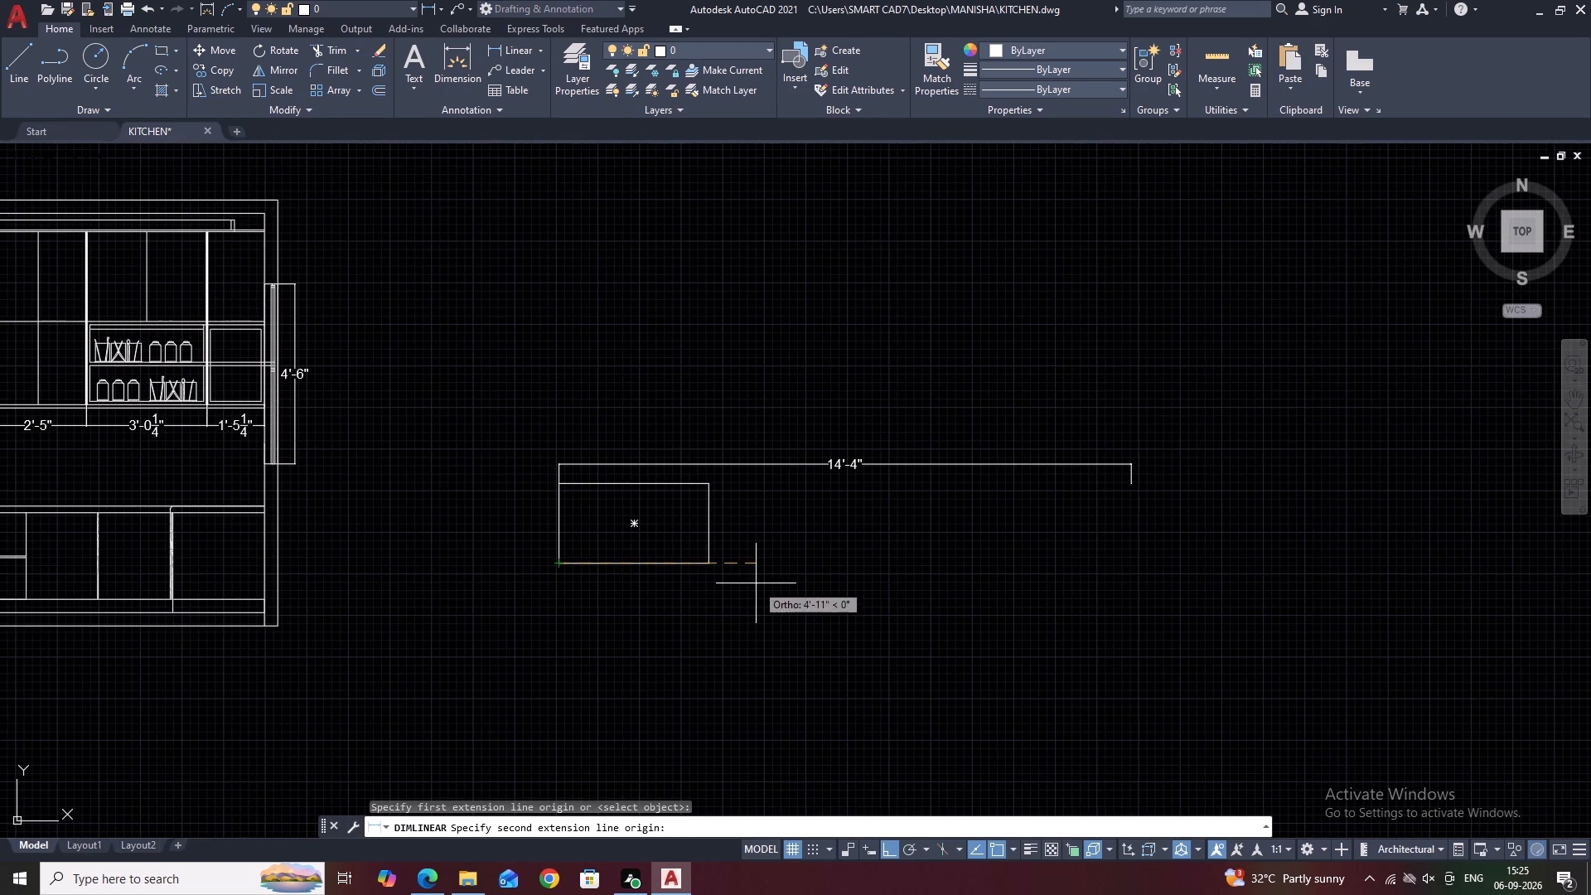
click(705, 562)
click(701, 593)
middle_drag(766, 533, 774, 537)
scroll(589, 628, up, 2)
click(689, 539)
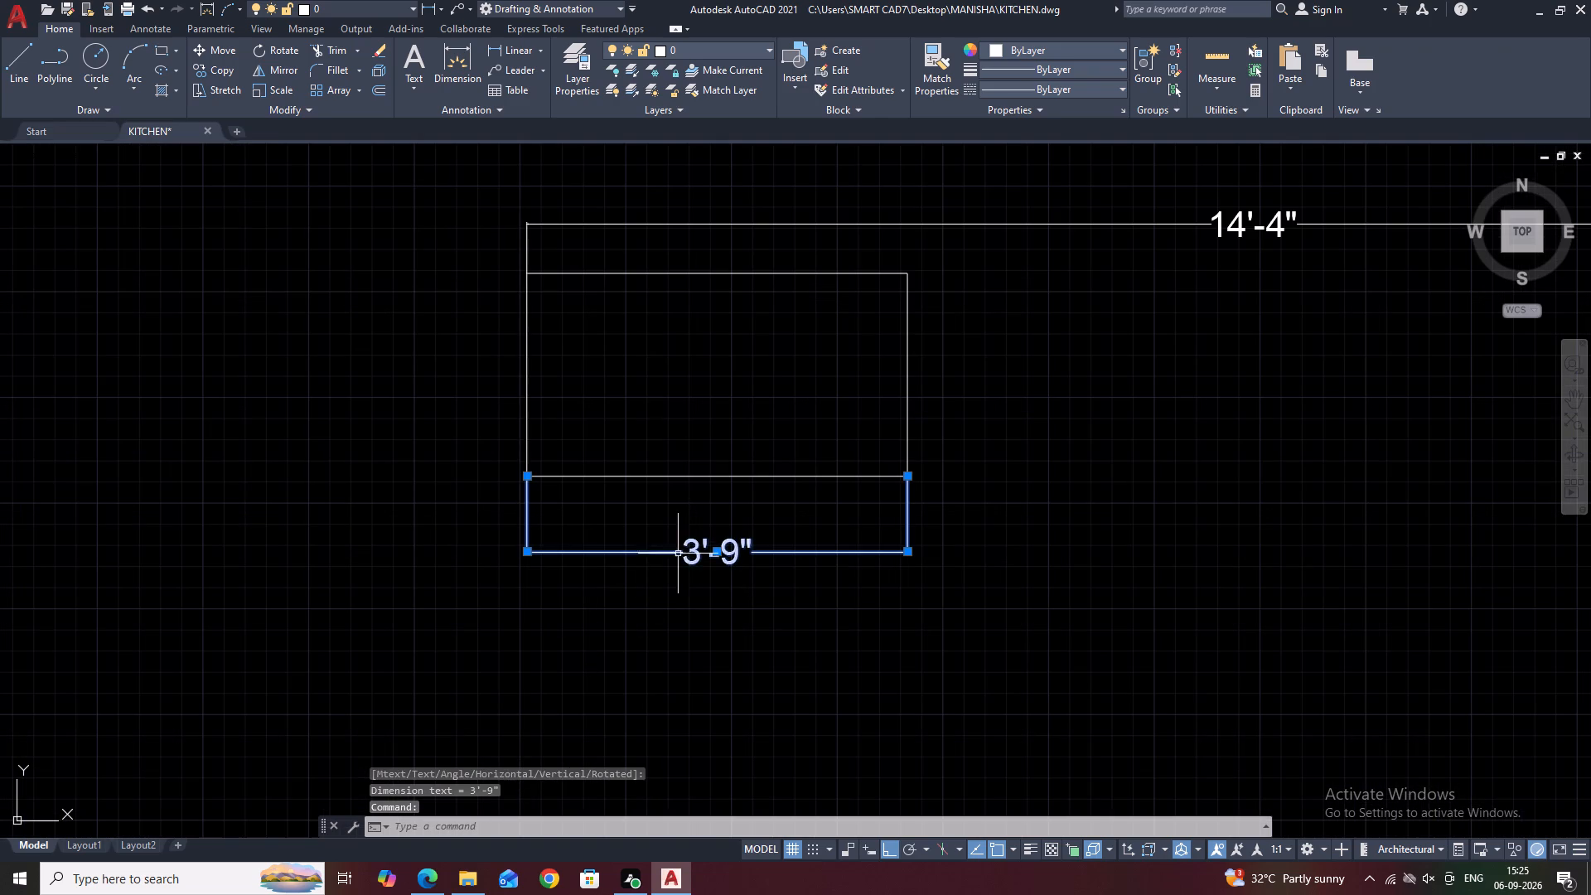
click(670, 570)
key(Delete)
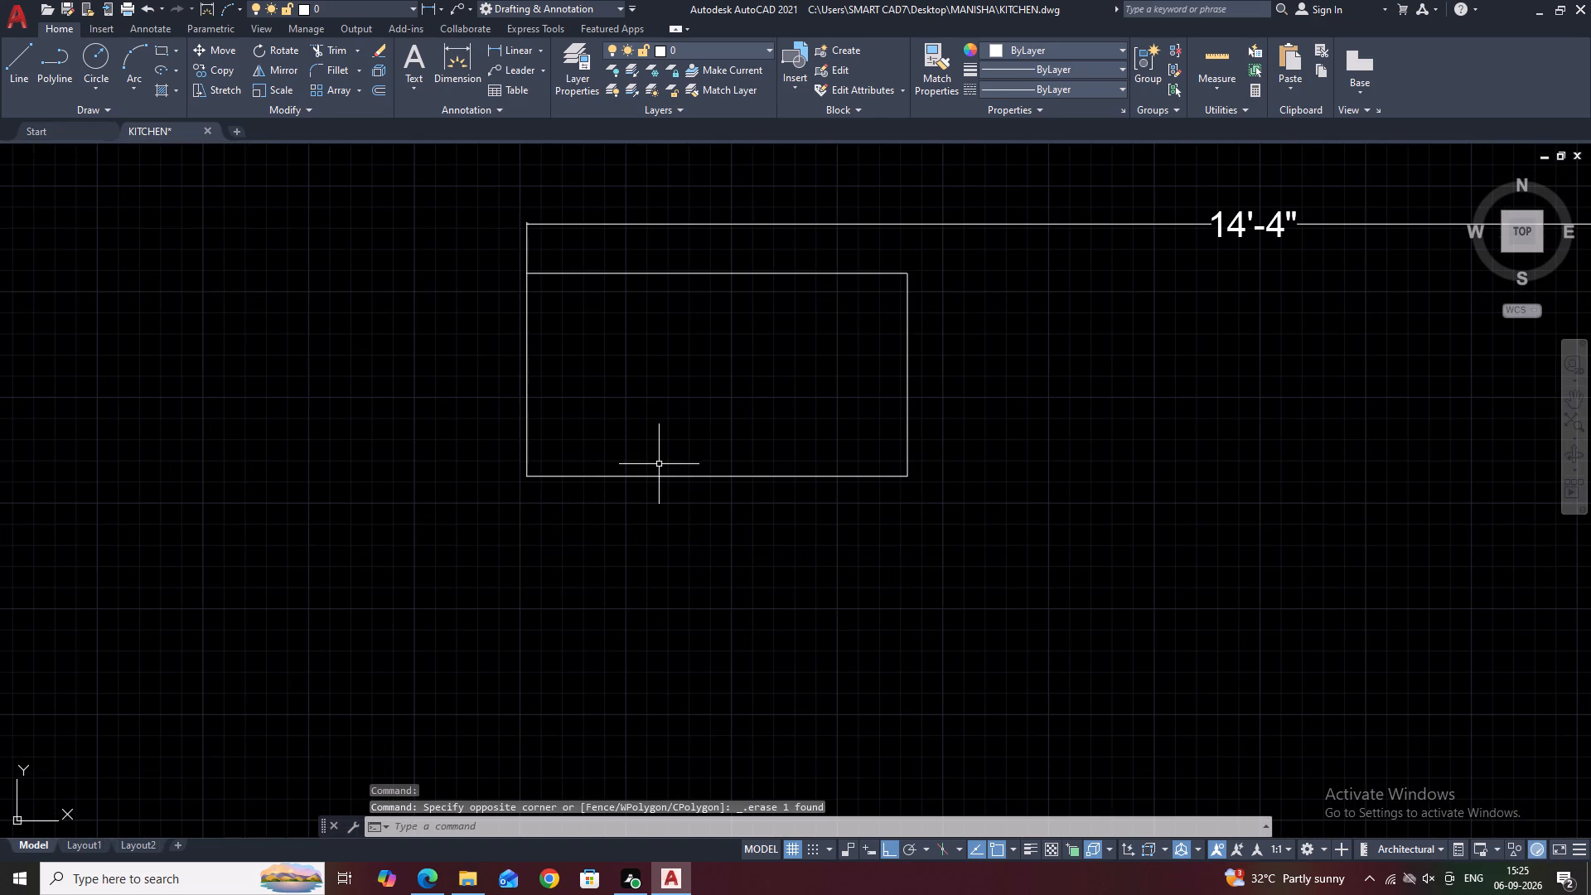
Try to draw a rectangle from the small rectangle's upper-right corner using the values 16'5 and 2'.
middle_drag(661, 463, 604, 509)
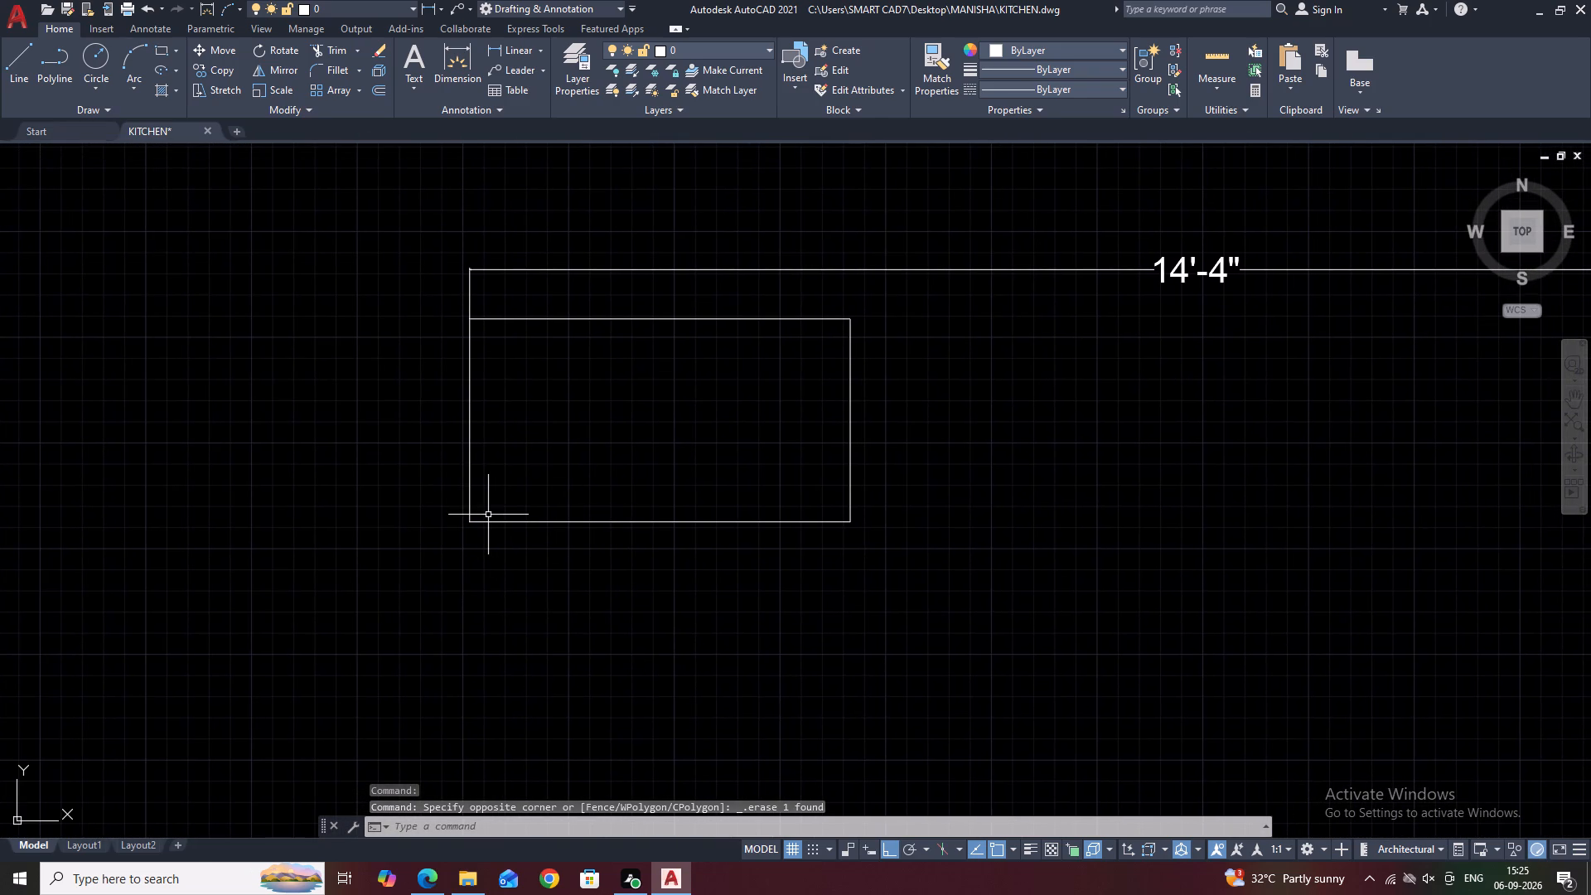
key(t)
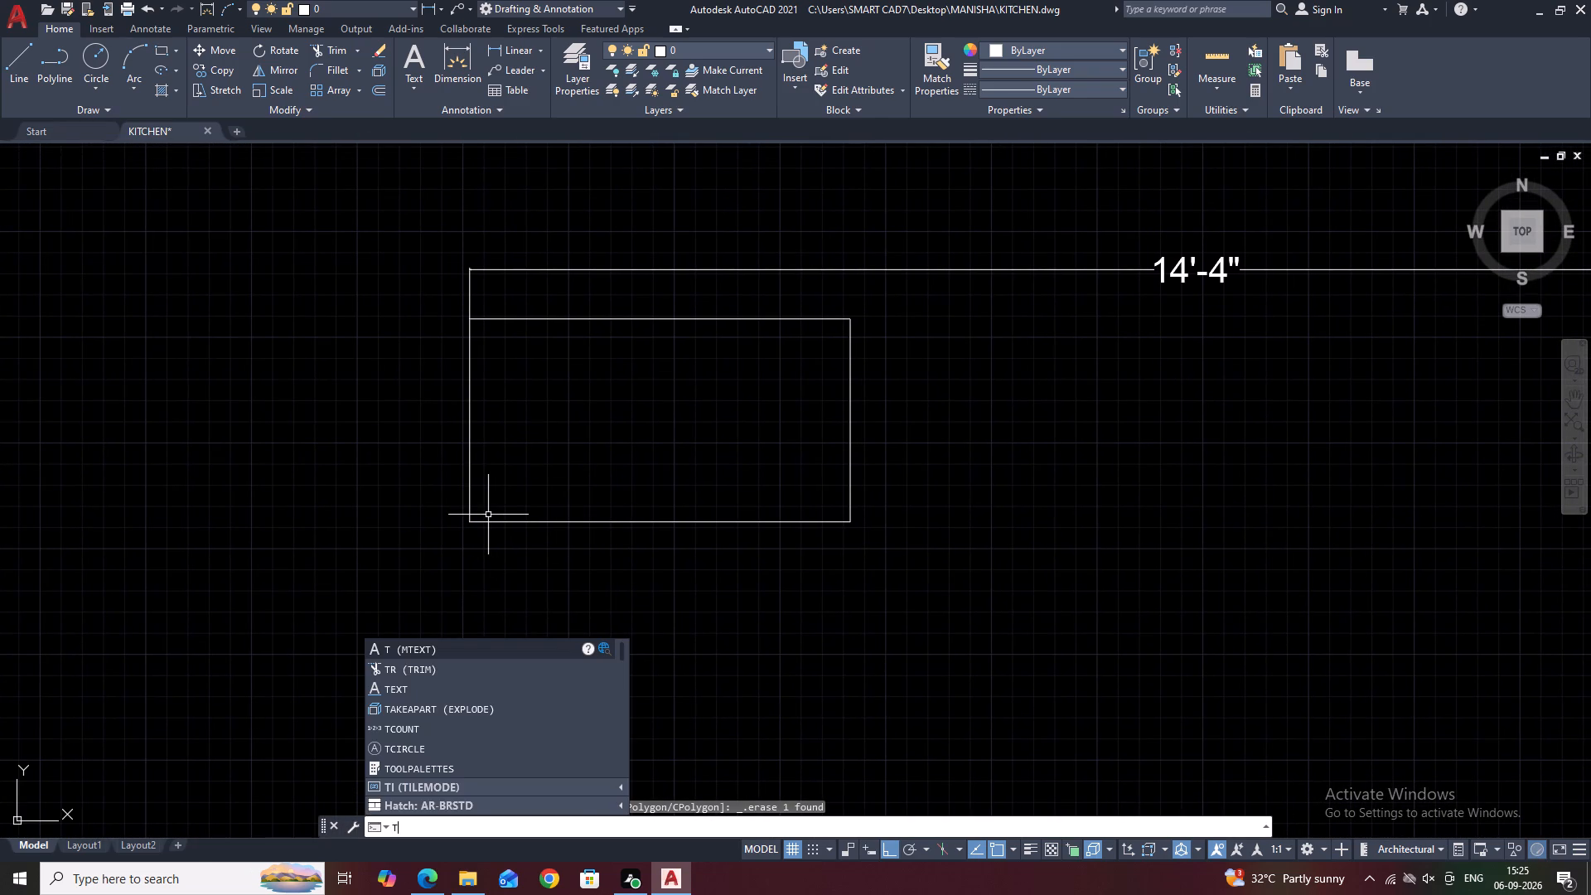
key(Escape)
text(RE)
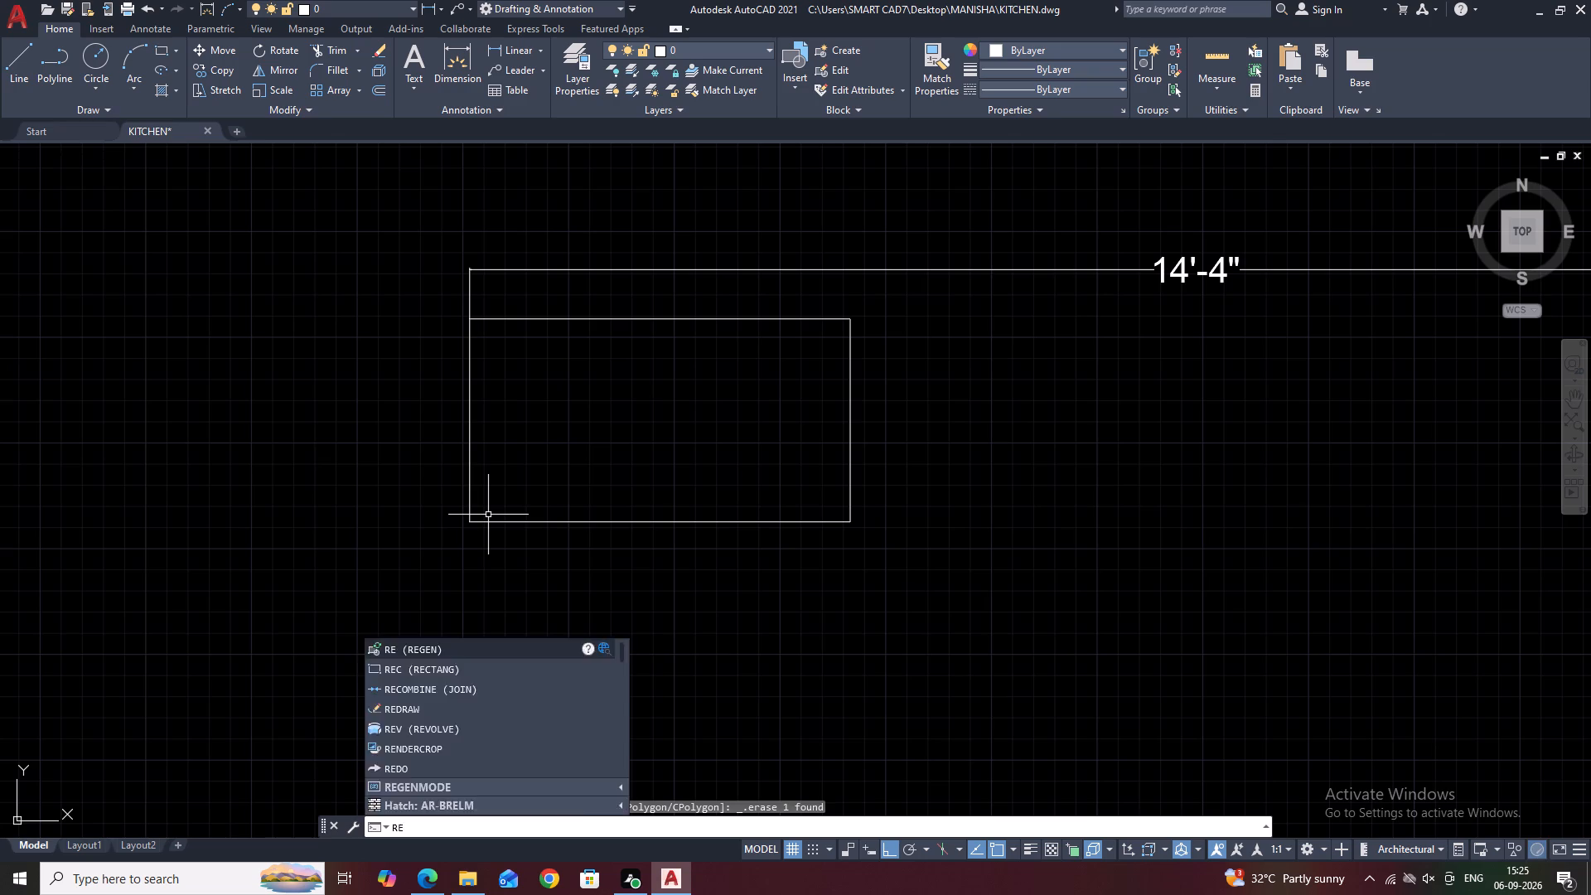
key(space)
text(REC)
key(space)
click(851, 321)
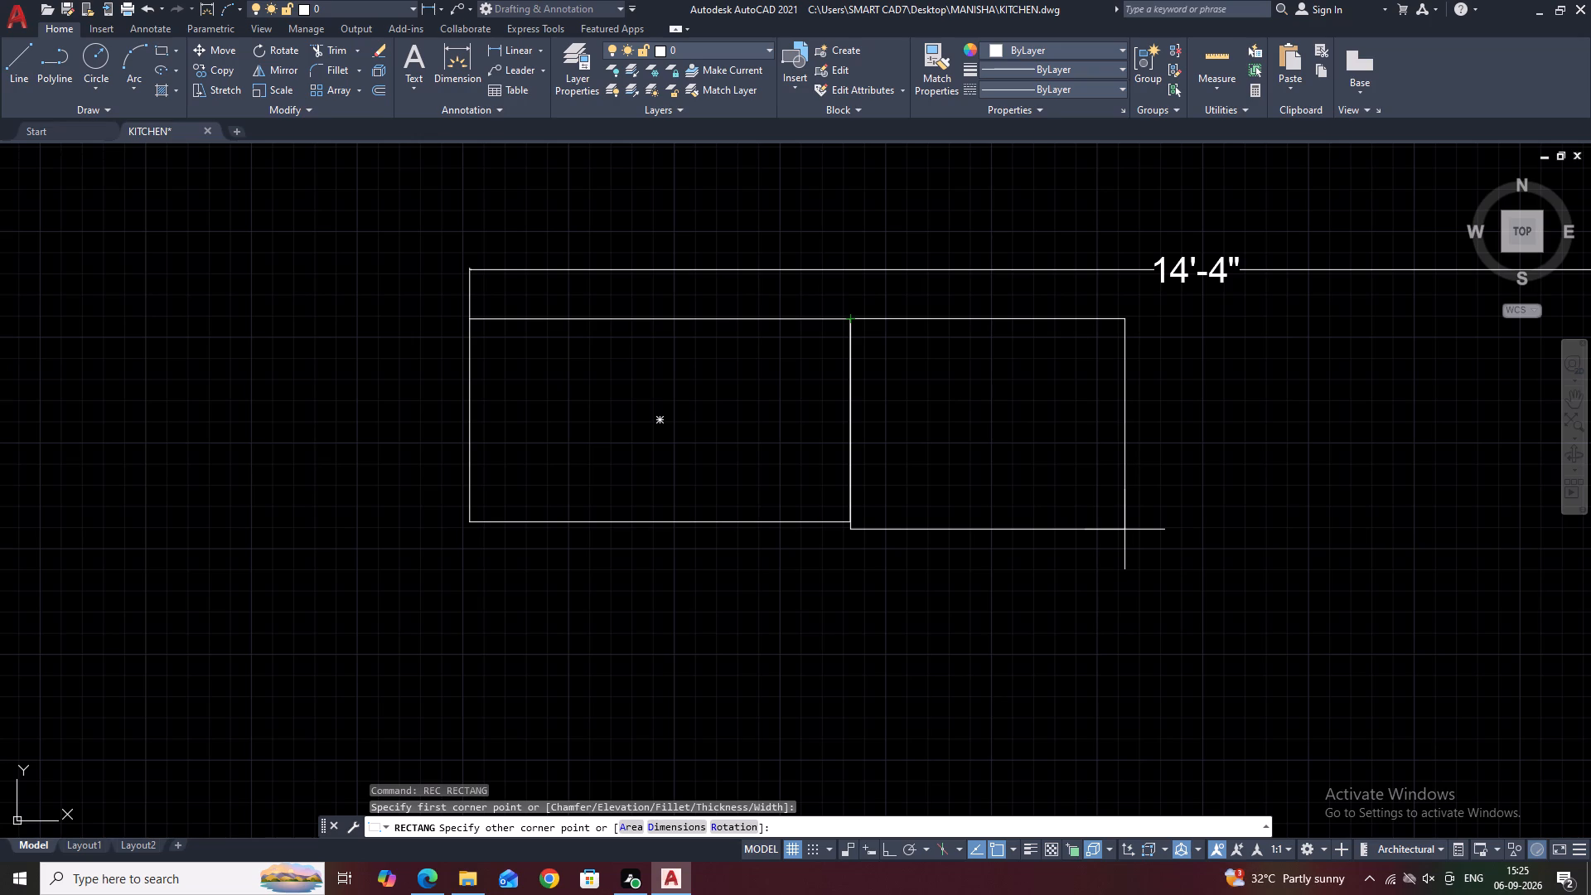
text(16')
key(5)
key(Return)
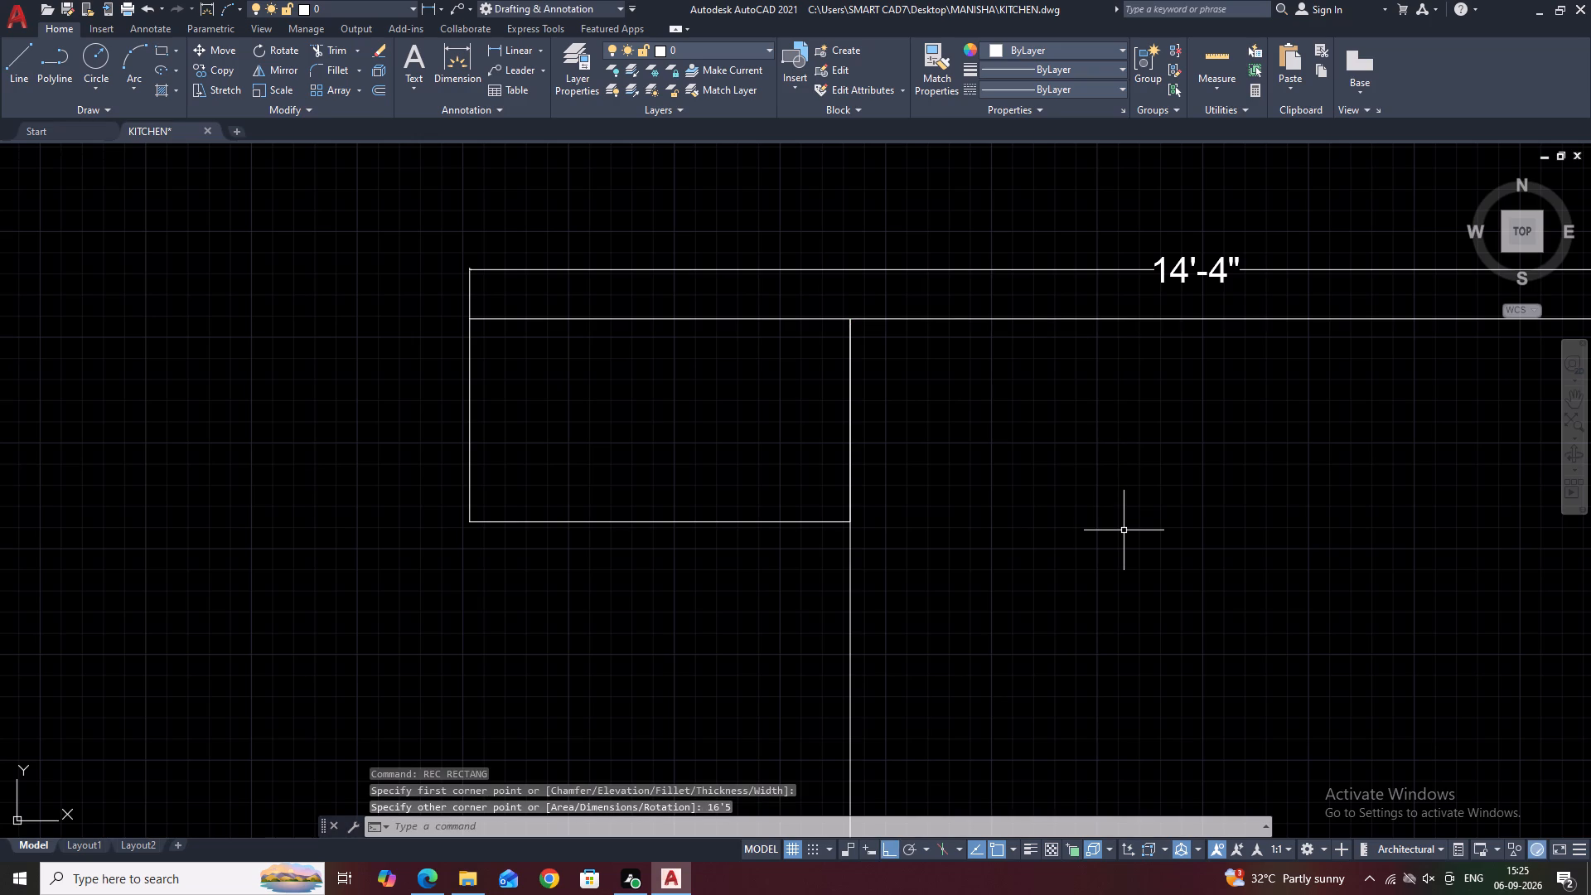
key(2)
key(apostrophe)
key(Return)
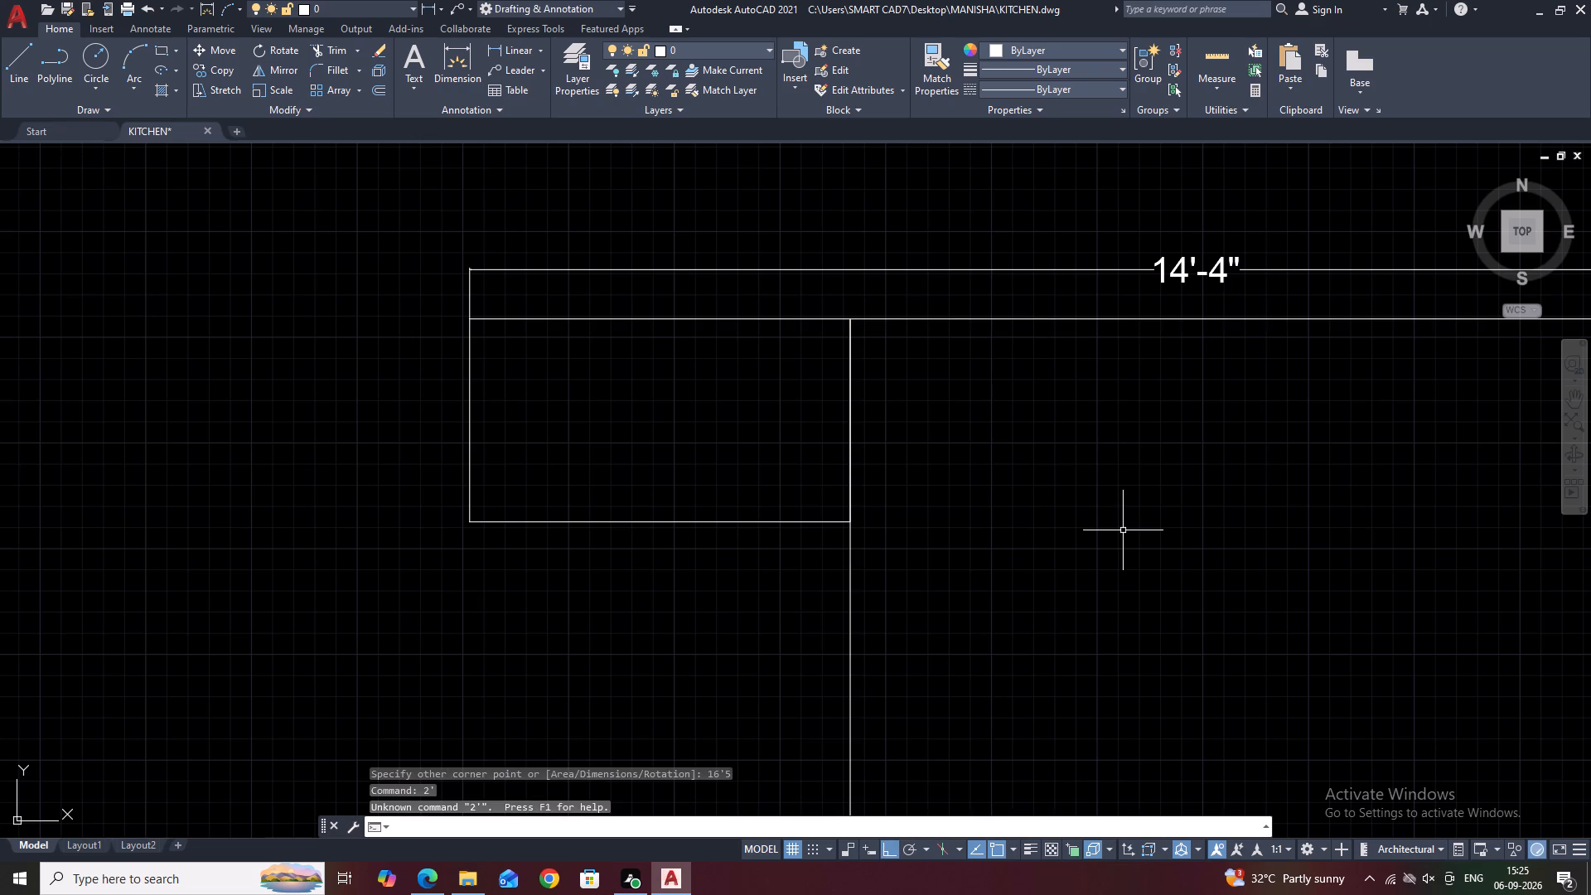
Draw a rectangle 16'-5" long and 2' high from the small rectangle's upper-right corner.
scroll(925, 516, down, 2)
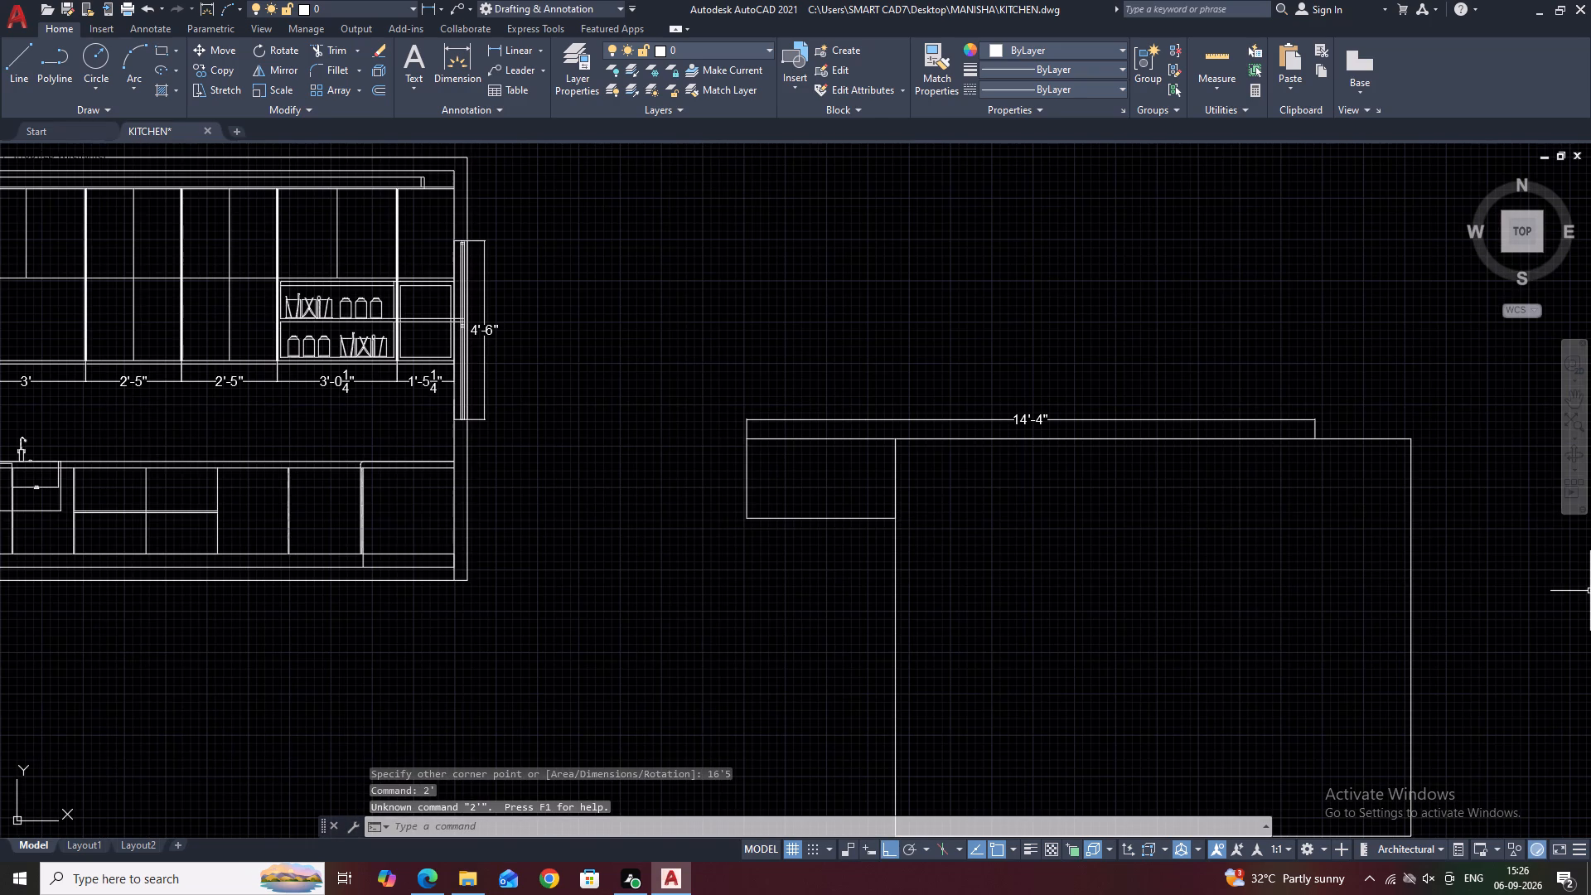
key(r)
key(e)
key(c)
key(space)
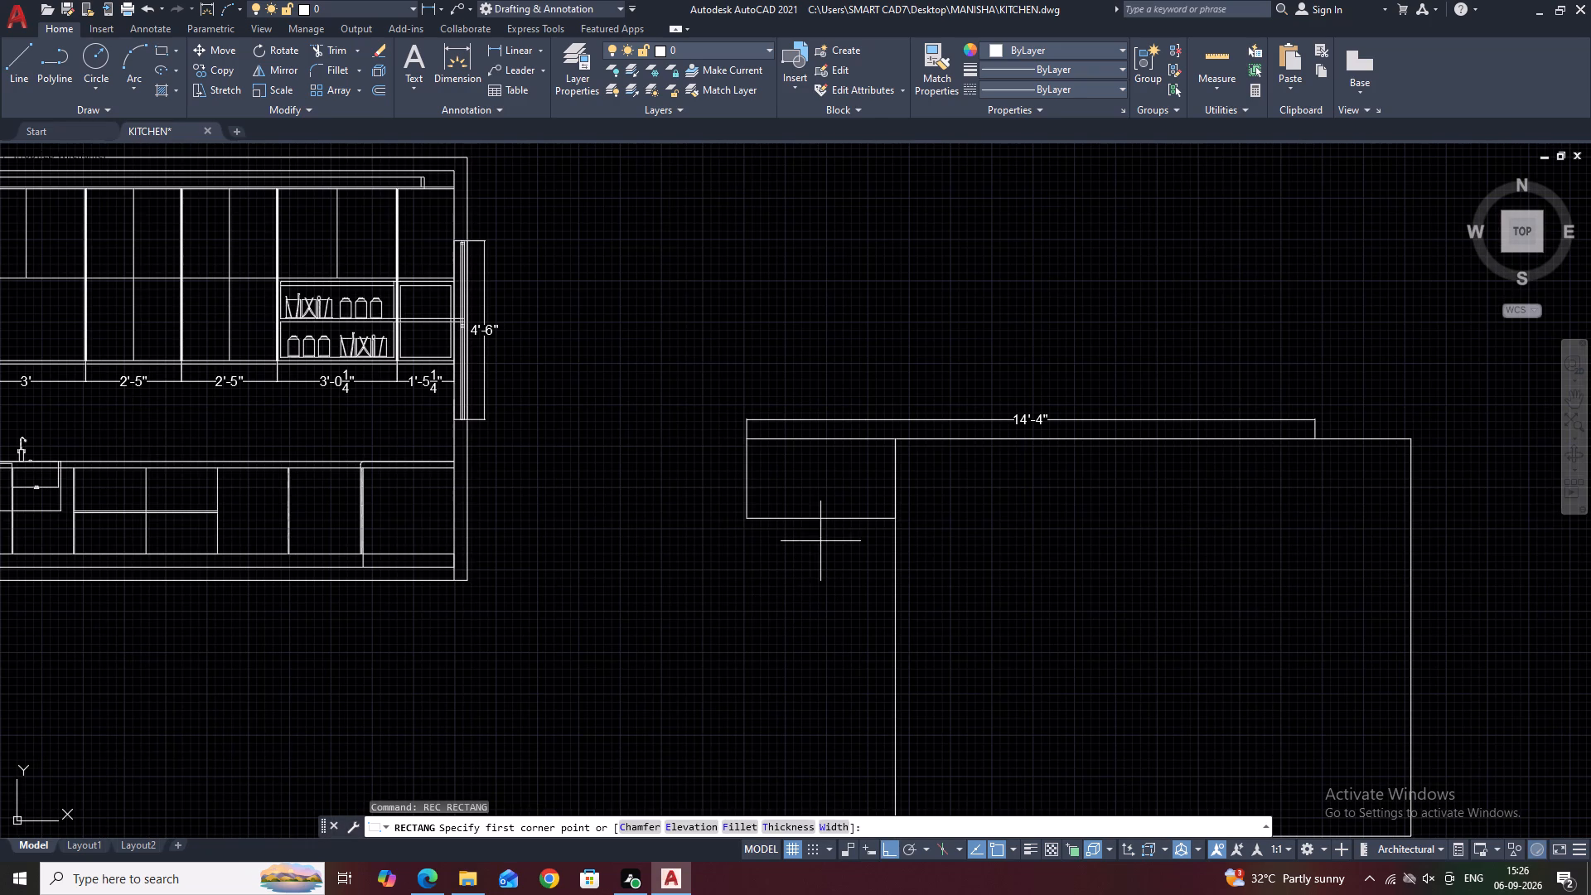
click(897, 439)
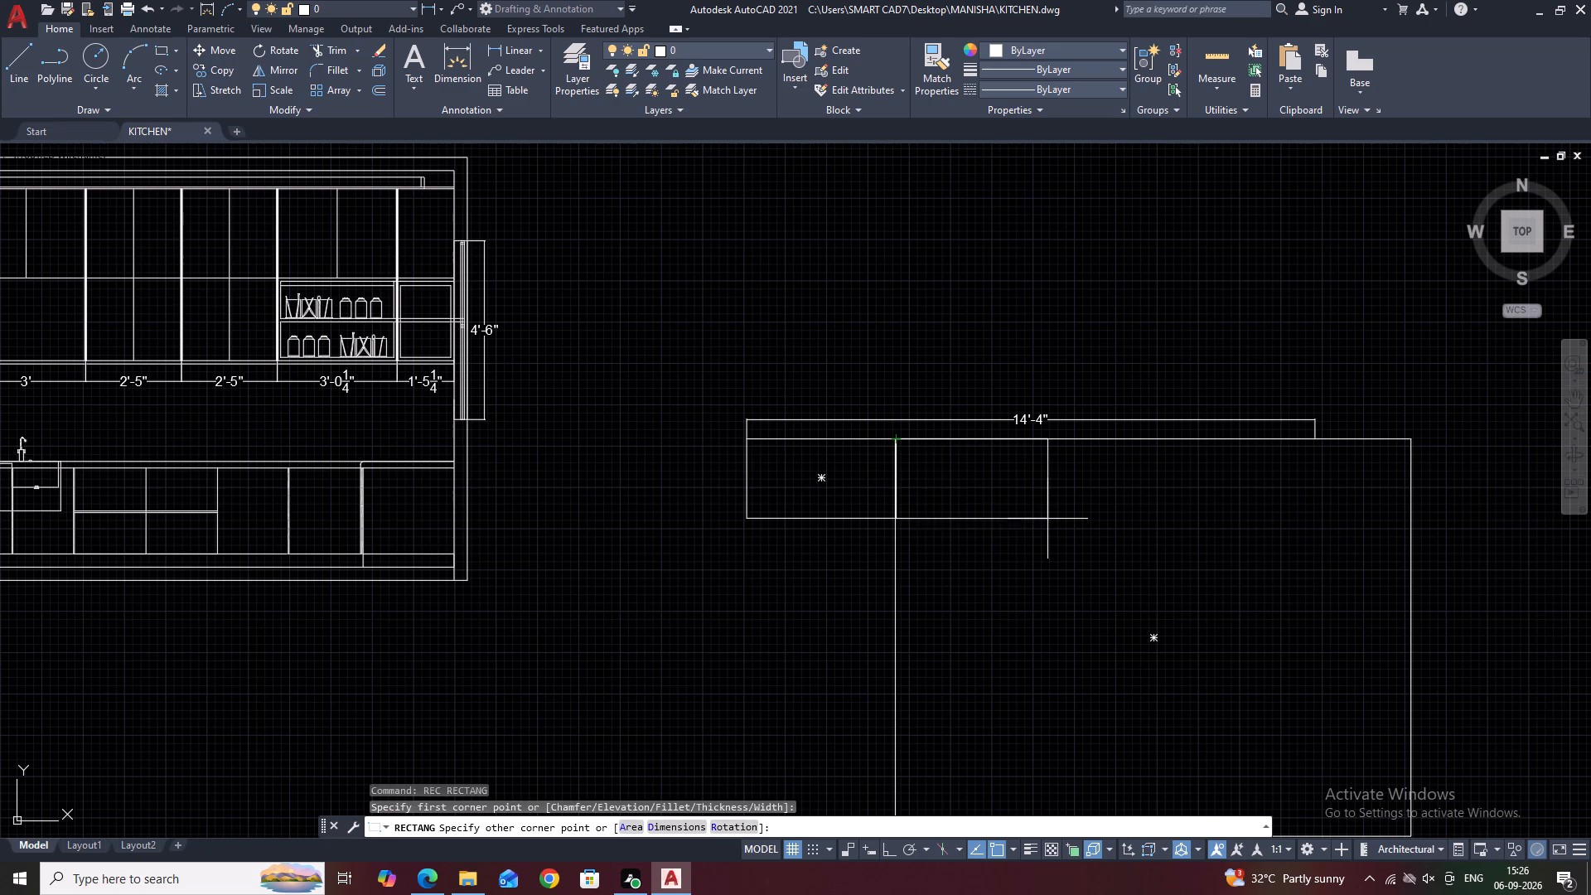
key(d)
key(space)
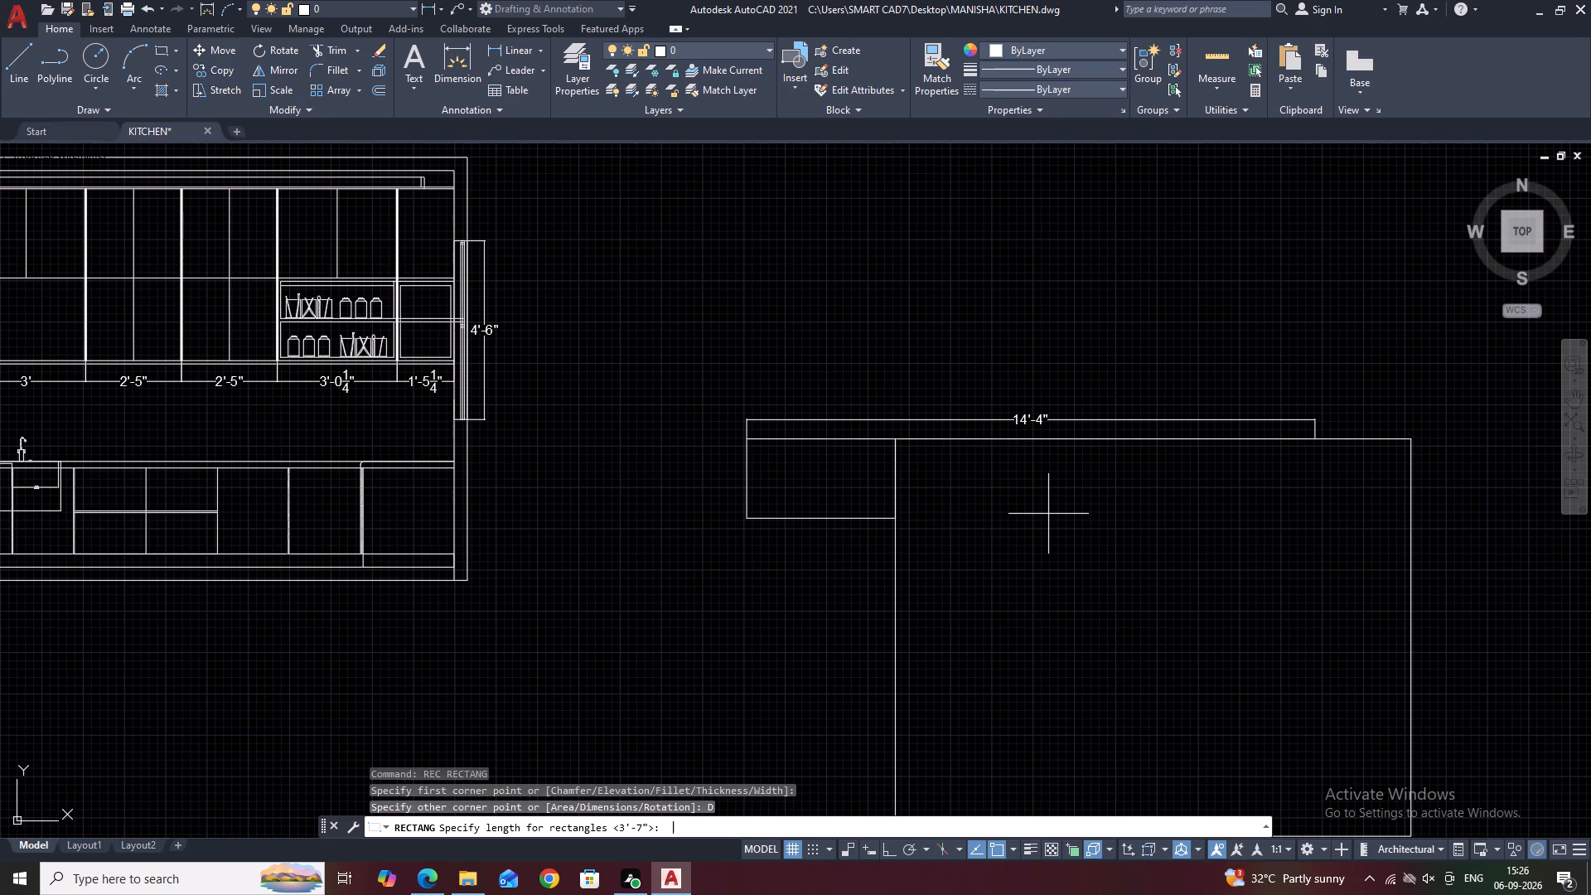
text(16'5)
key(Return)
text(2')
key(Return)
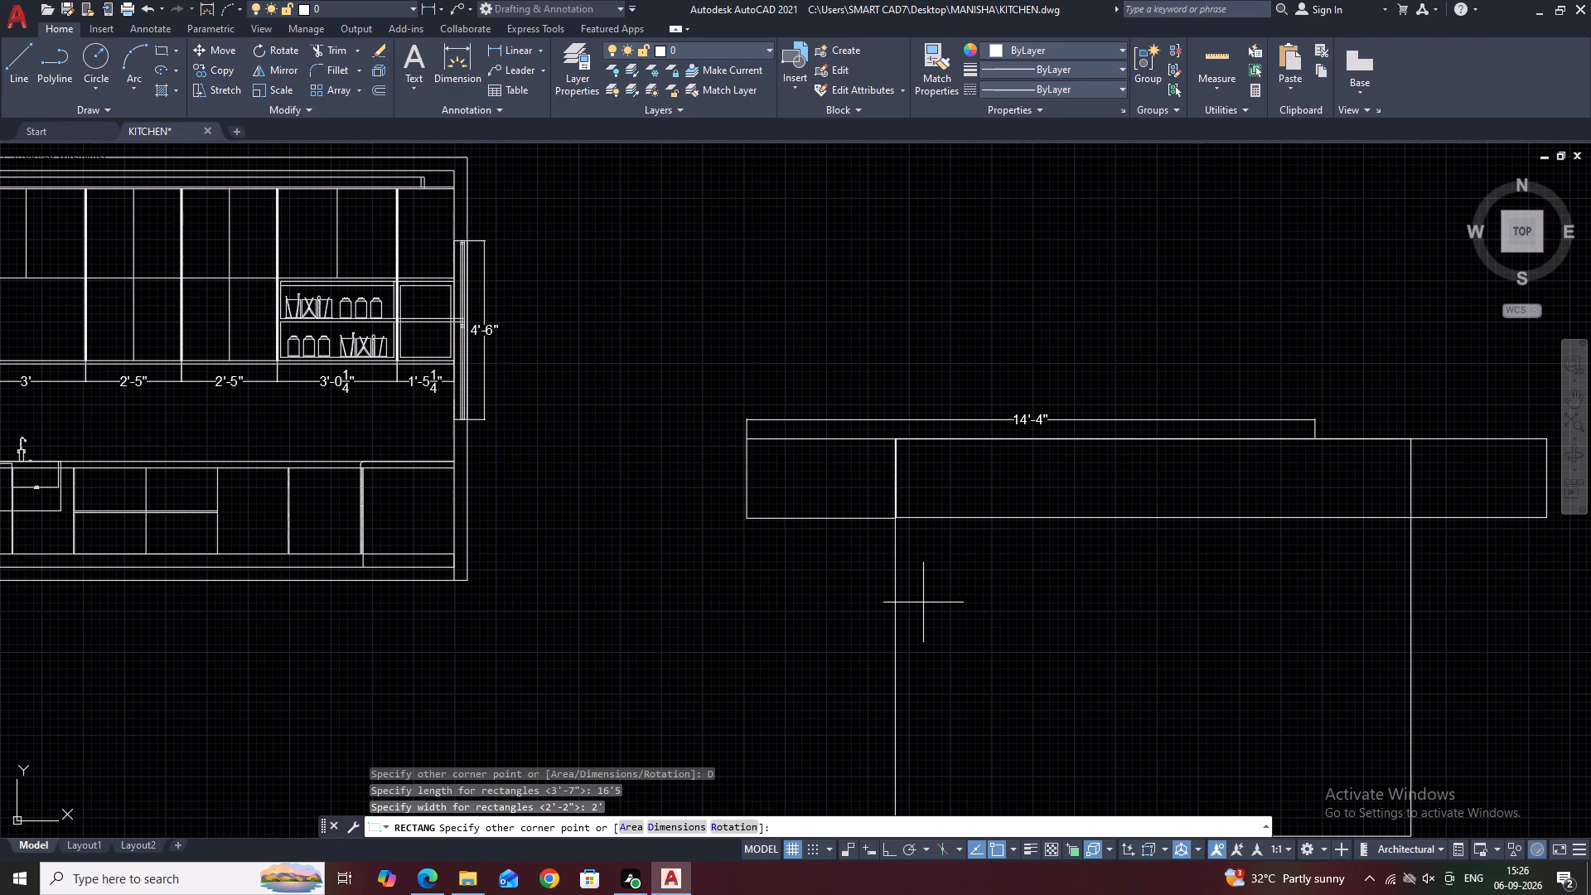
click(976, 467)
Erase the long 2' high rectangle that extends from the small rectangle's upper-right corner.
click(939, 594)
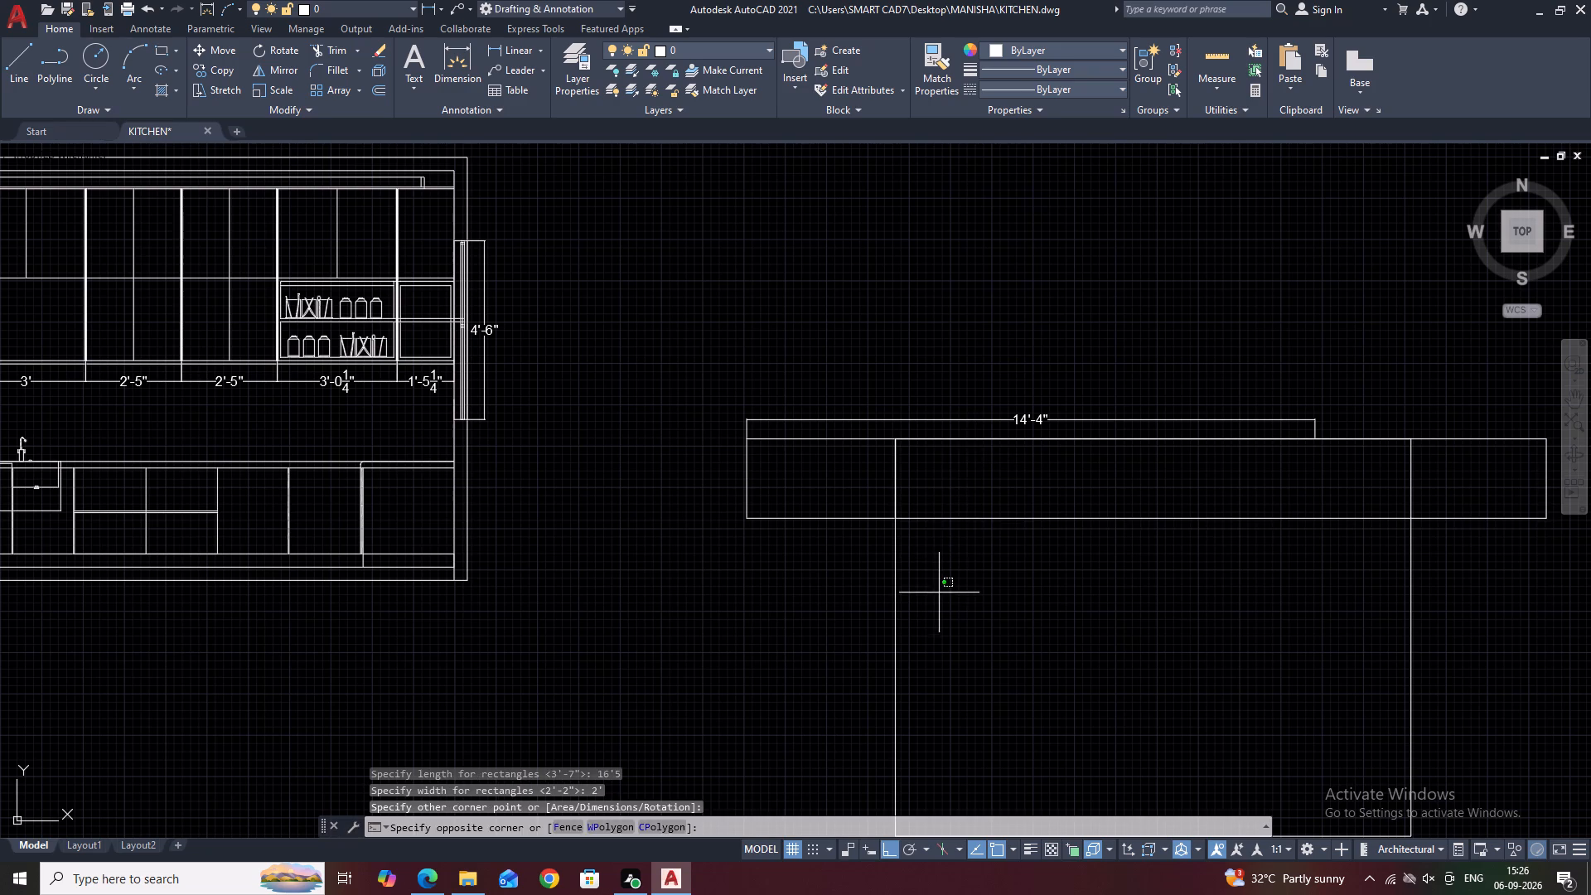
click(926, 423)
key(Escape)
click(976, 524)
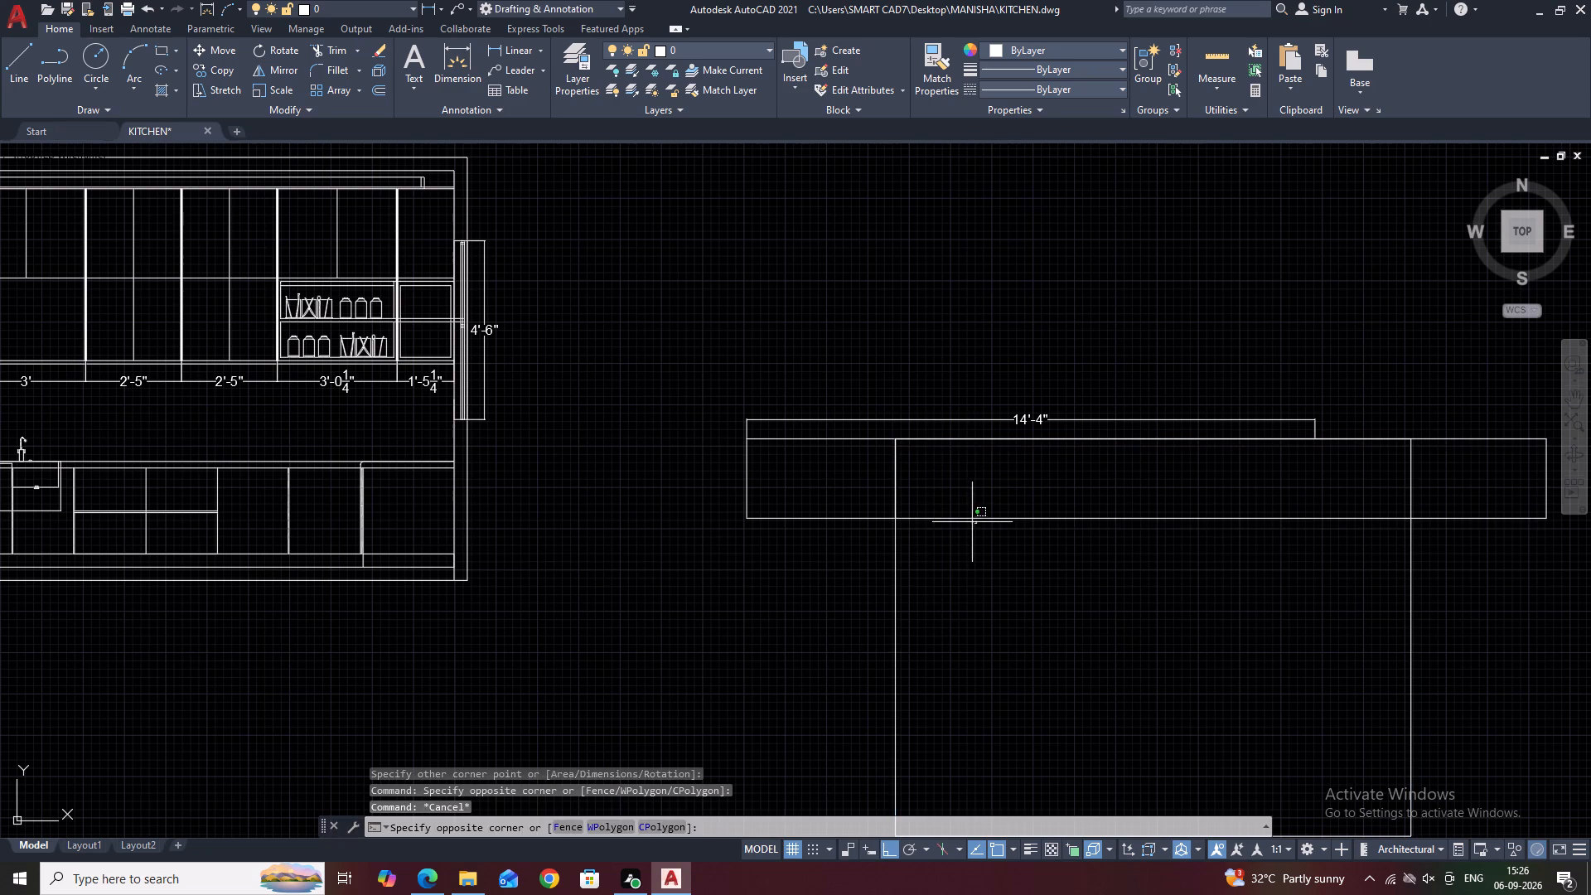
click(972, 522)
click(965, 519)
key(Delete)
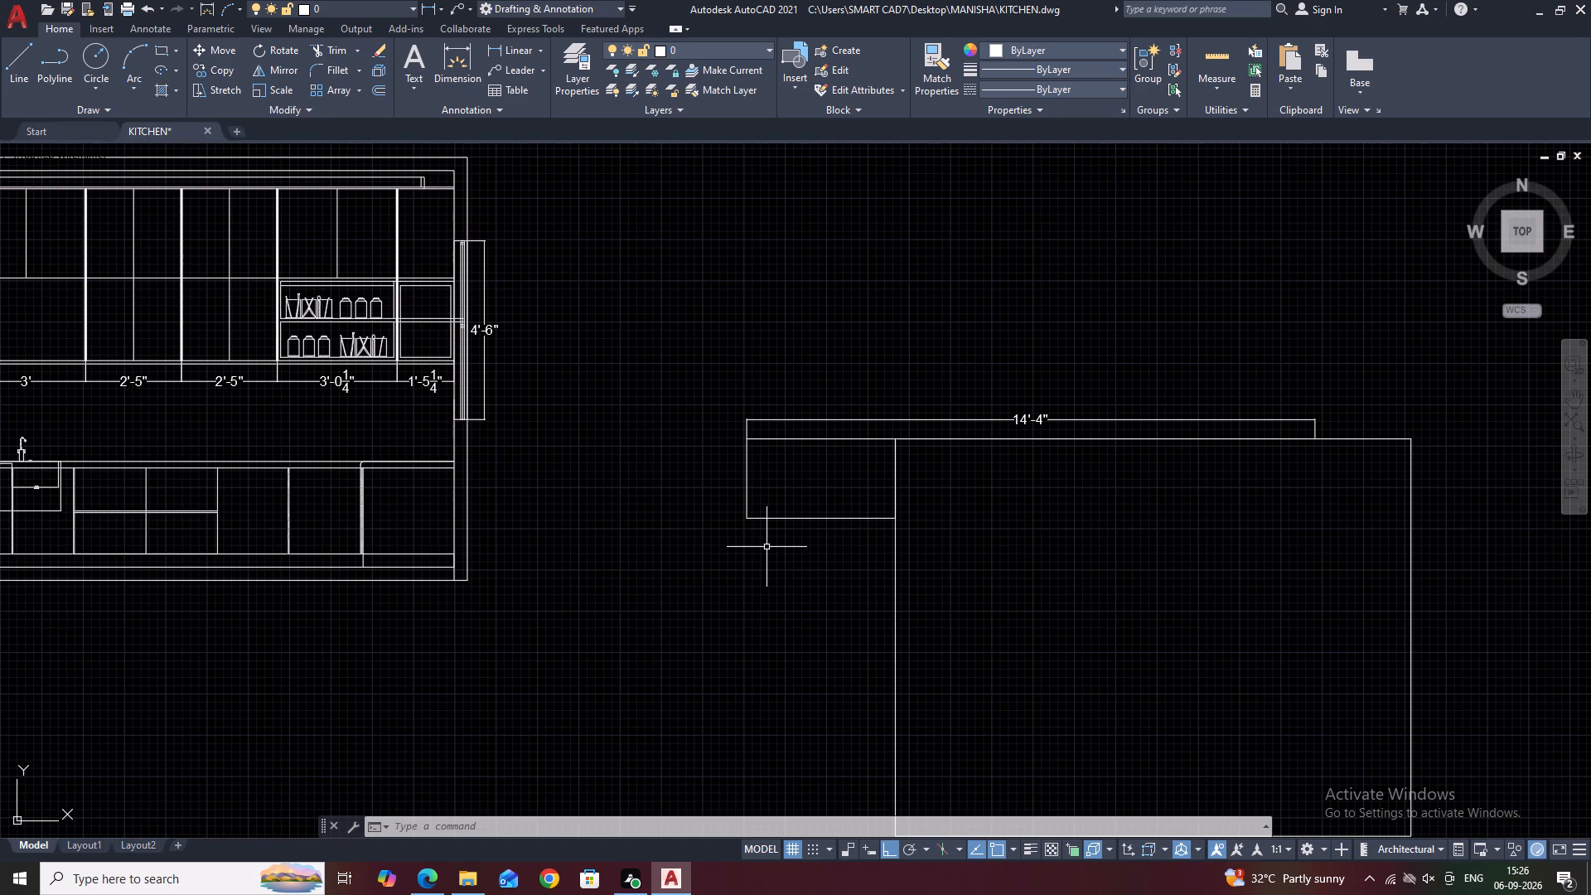
Add a 16'-5" horizontal linear dimension starting from the small rectangle's lower-left corner, with its dimension line just below the rectangle.
middle_drag(891, 447, 553, 461)
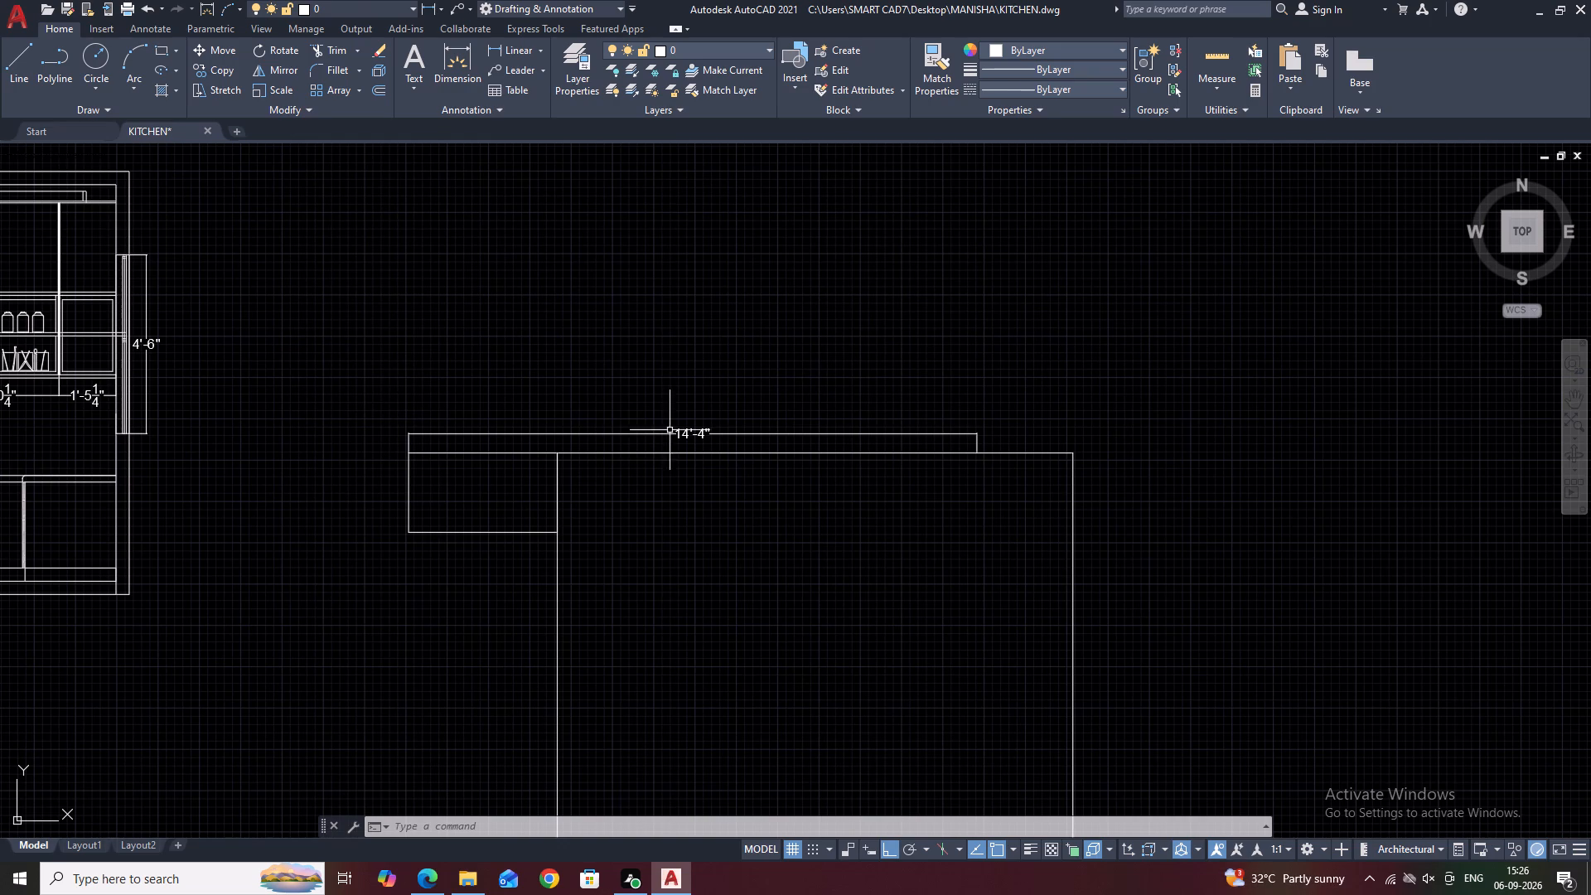
click(518, 41)
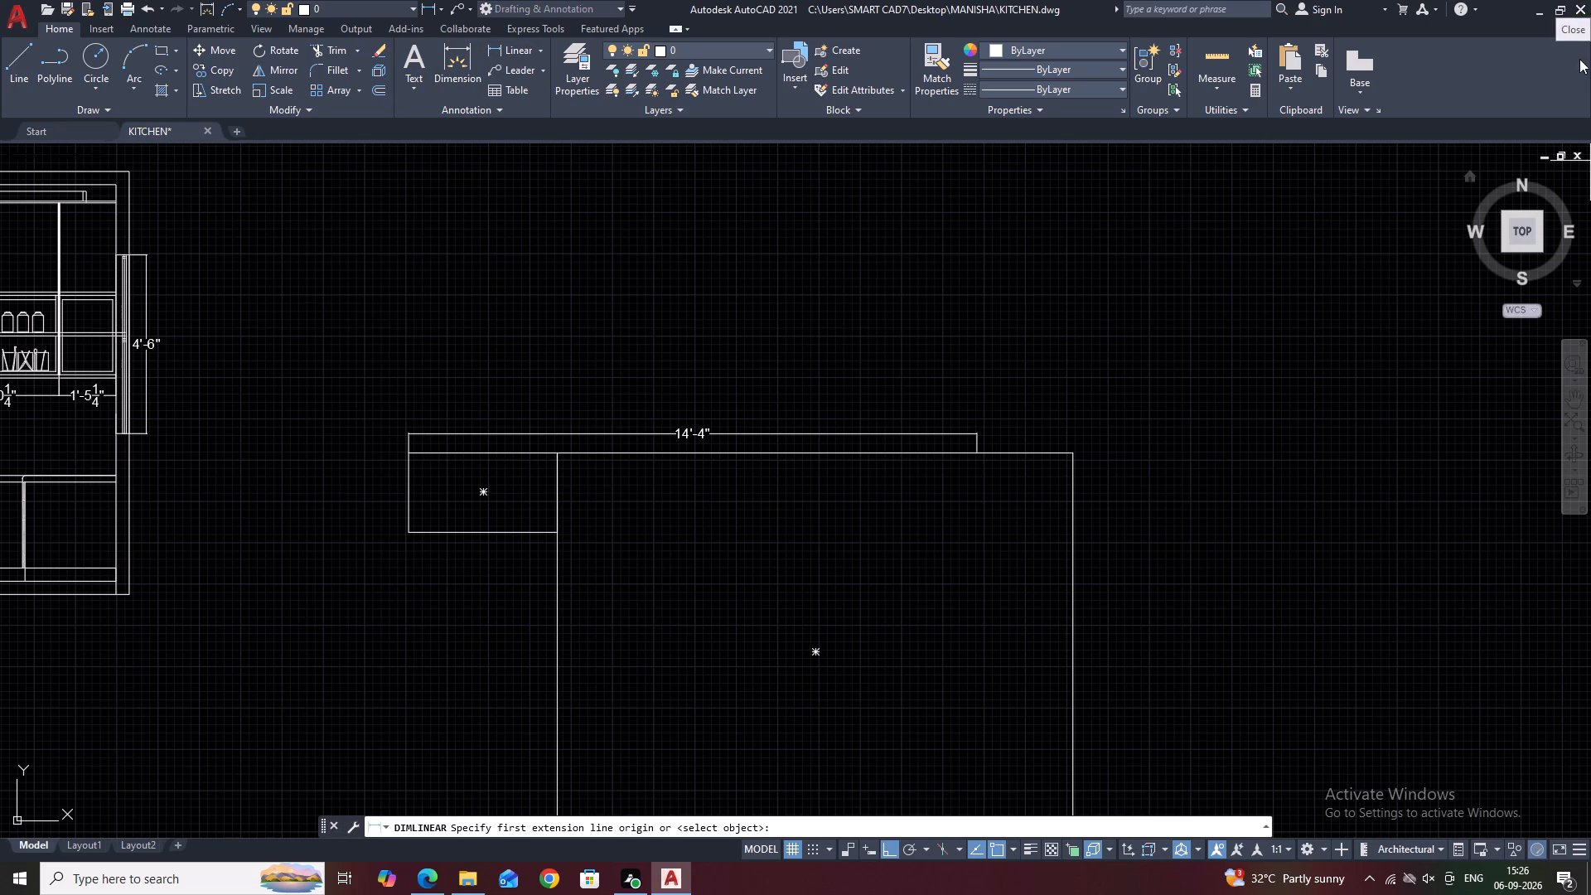
click(409, 531)
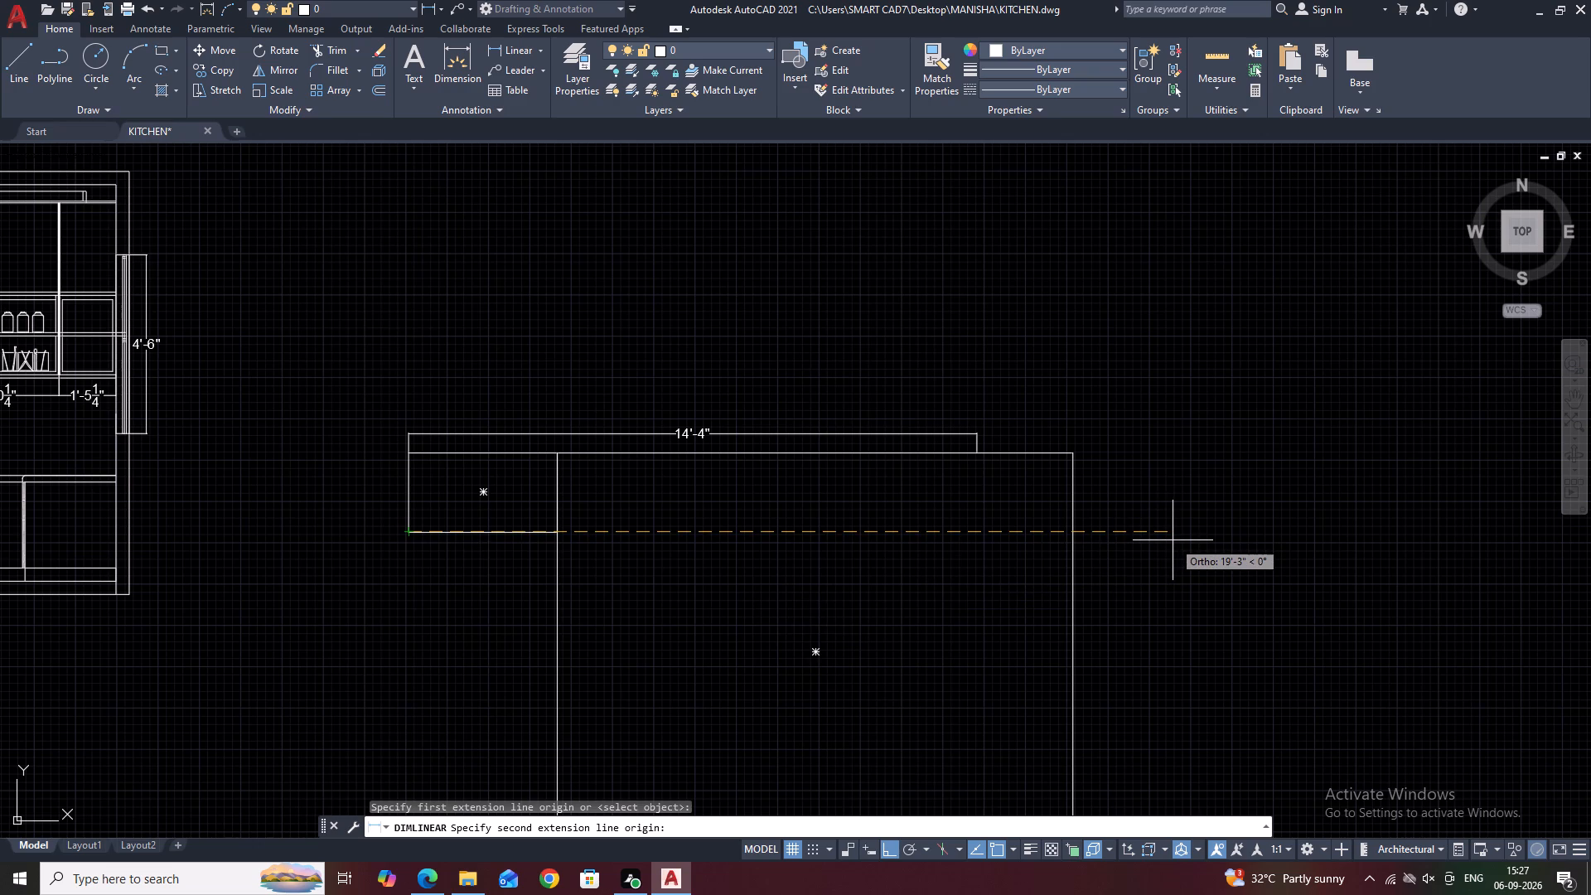
text(16')
key(5)
key(Return)
click(1108, 573)
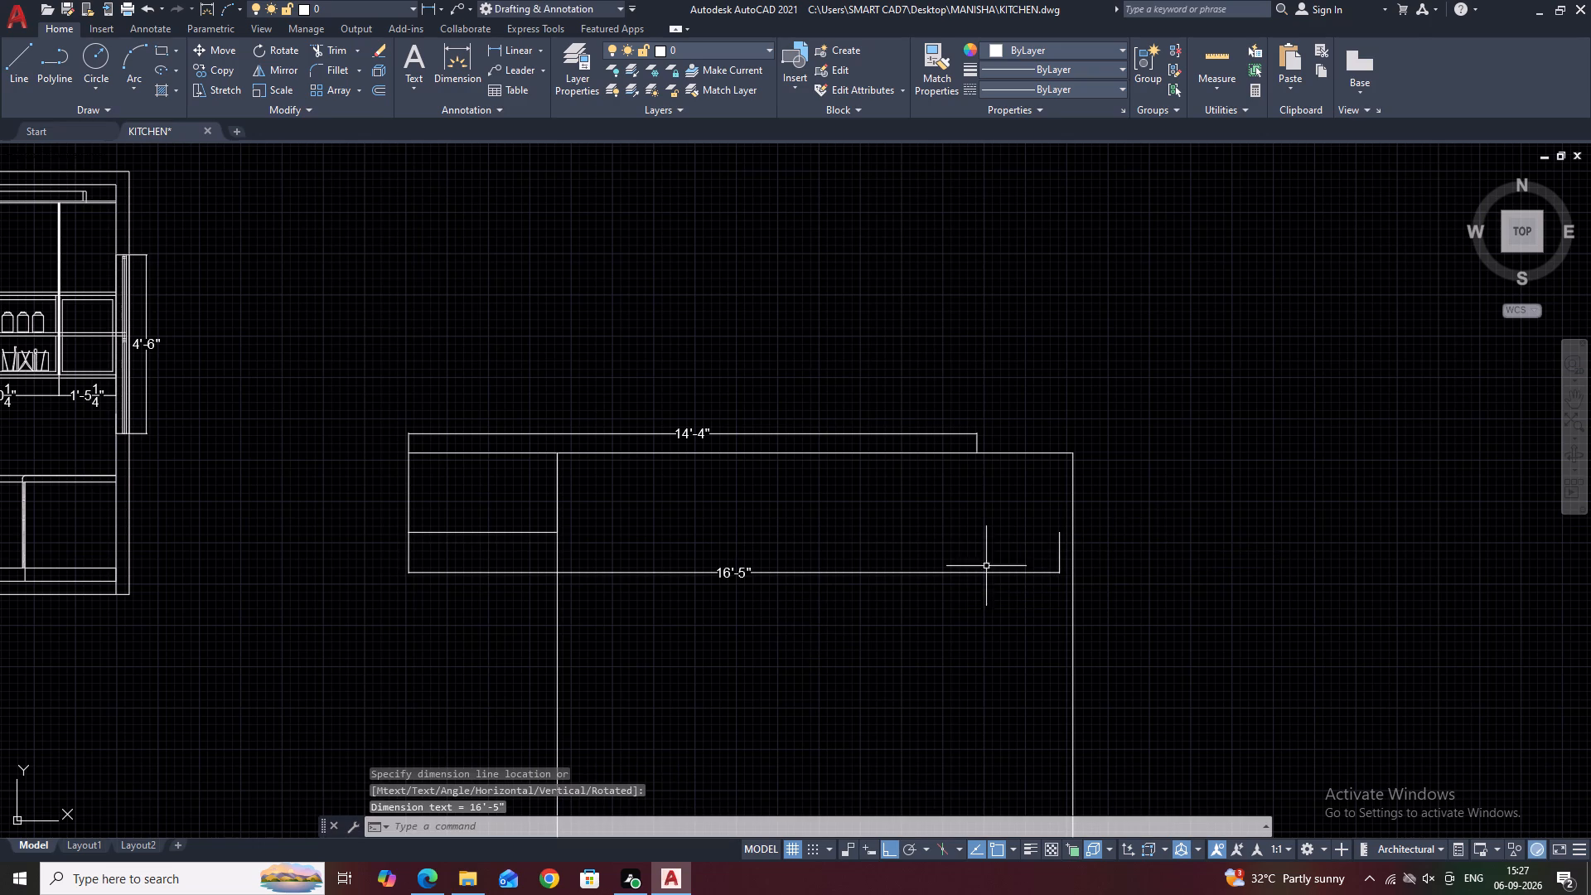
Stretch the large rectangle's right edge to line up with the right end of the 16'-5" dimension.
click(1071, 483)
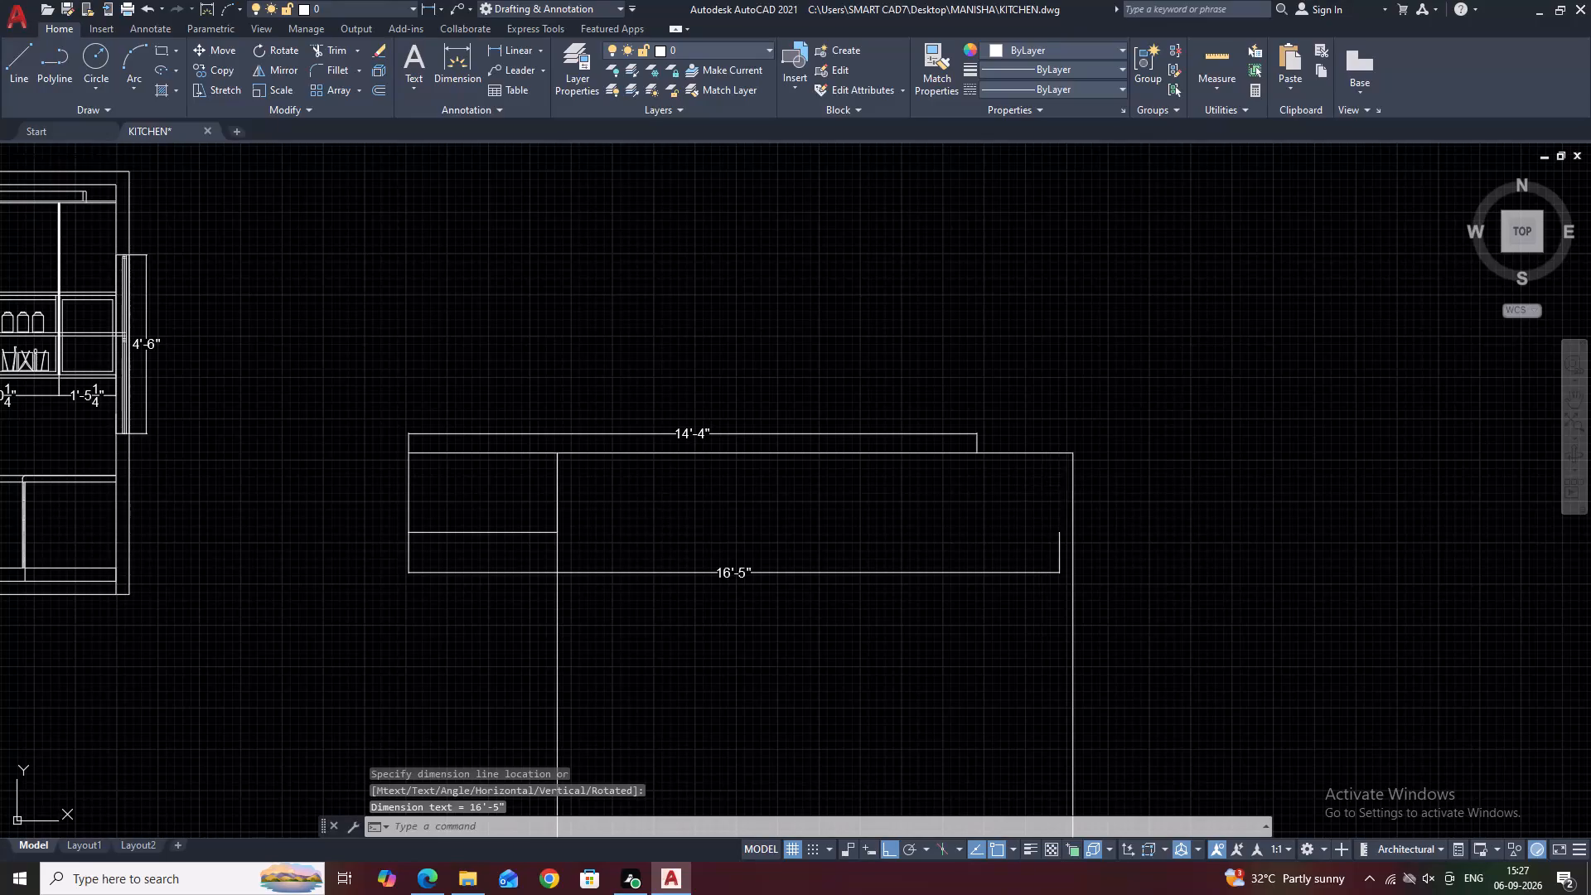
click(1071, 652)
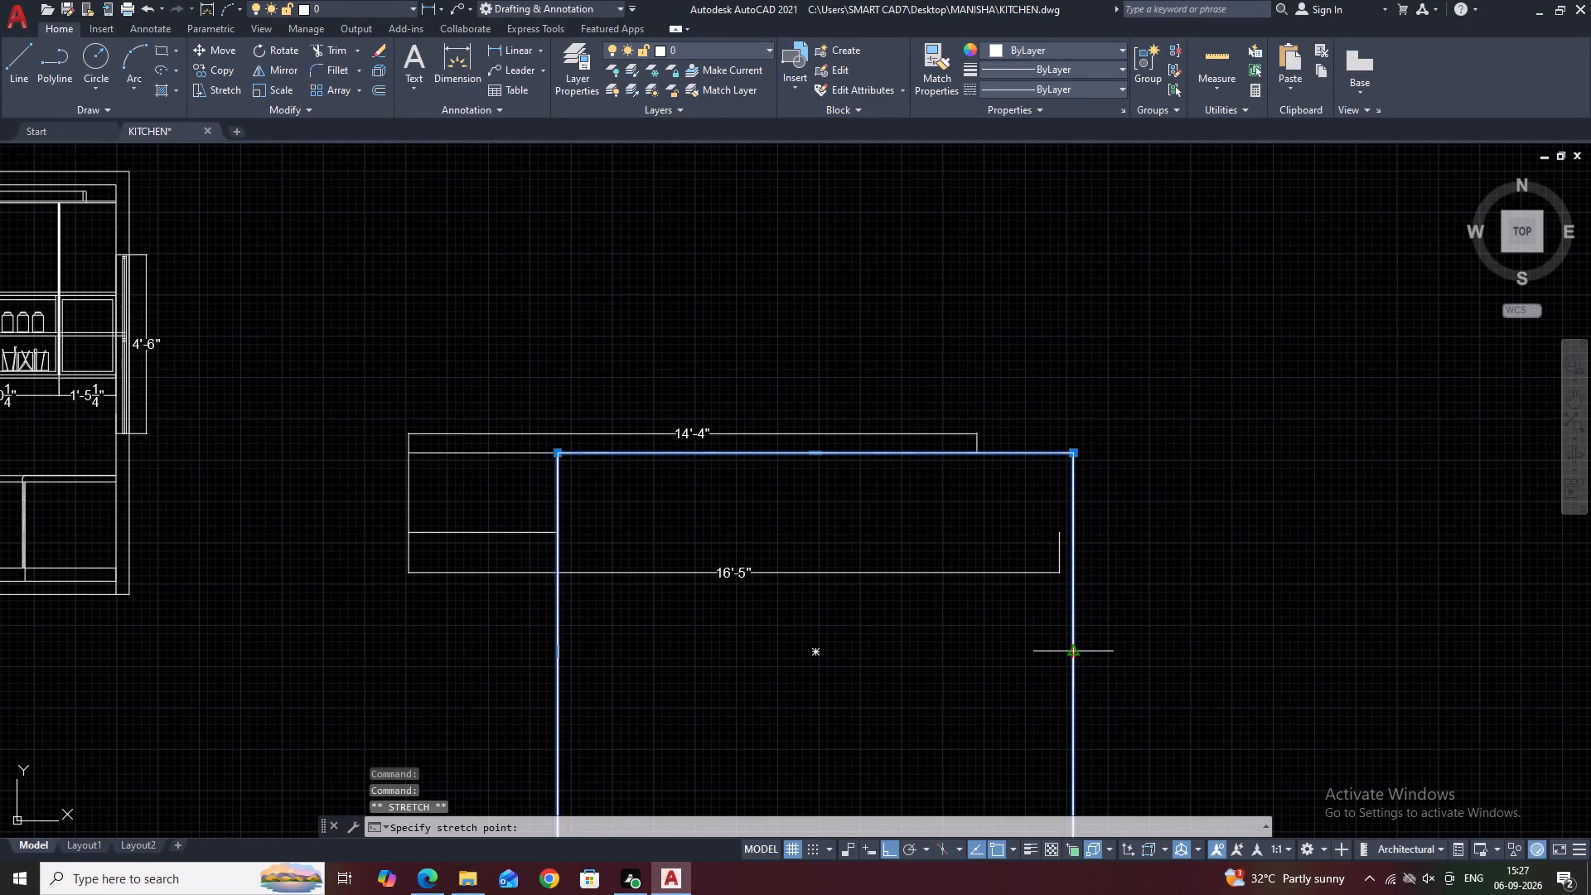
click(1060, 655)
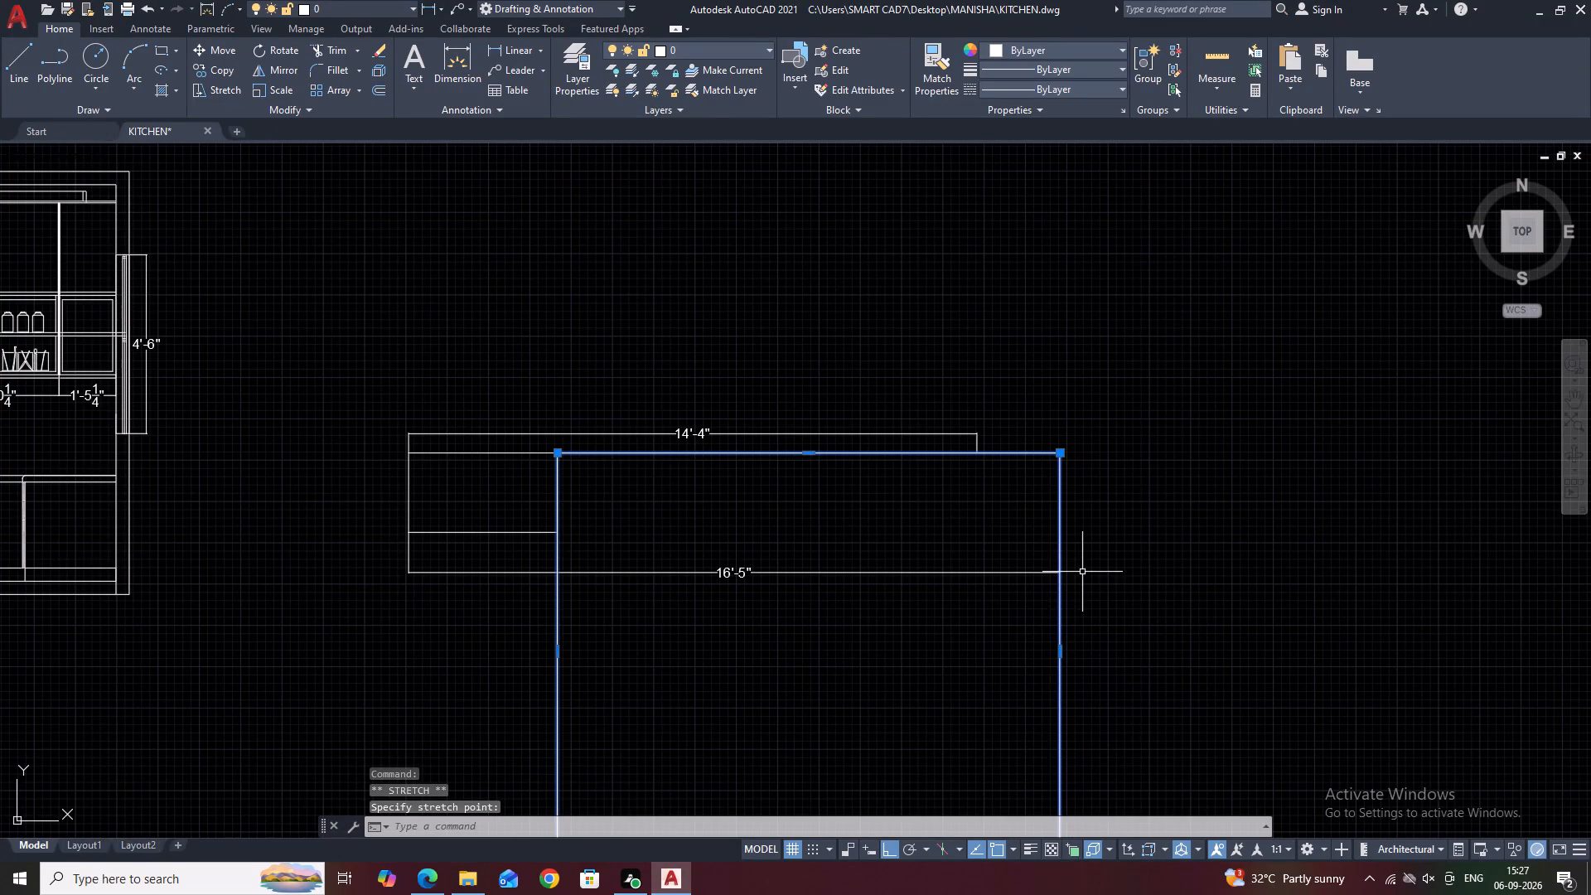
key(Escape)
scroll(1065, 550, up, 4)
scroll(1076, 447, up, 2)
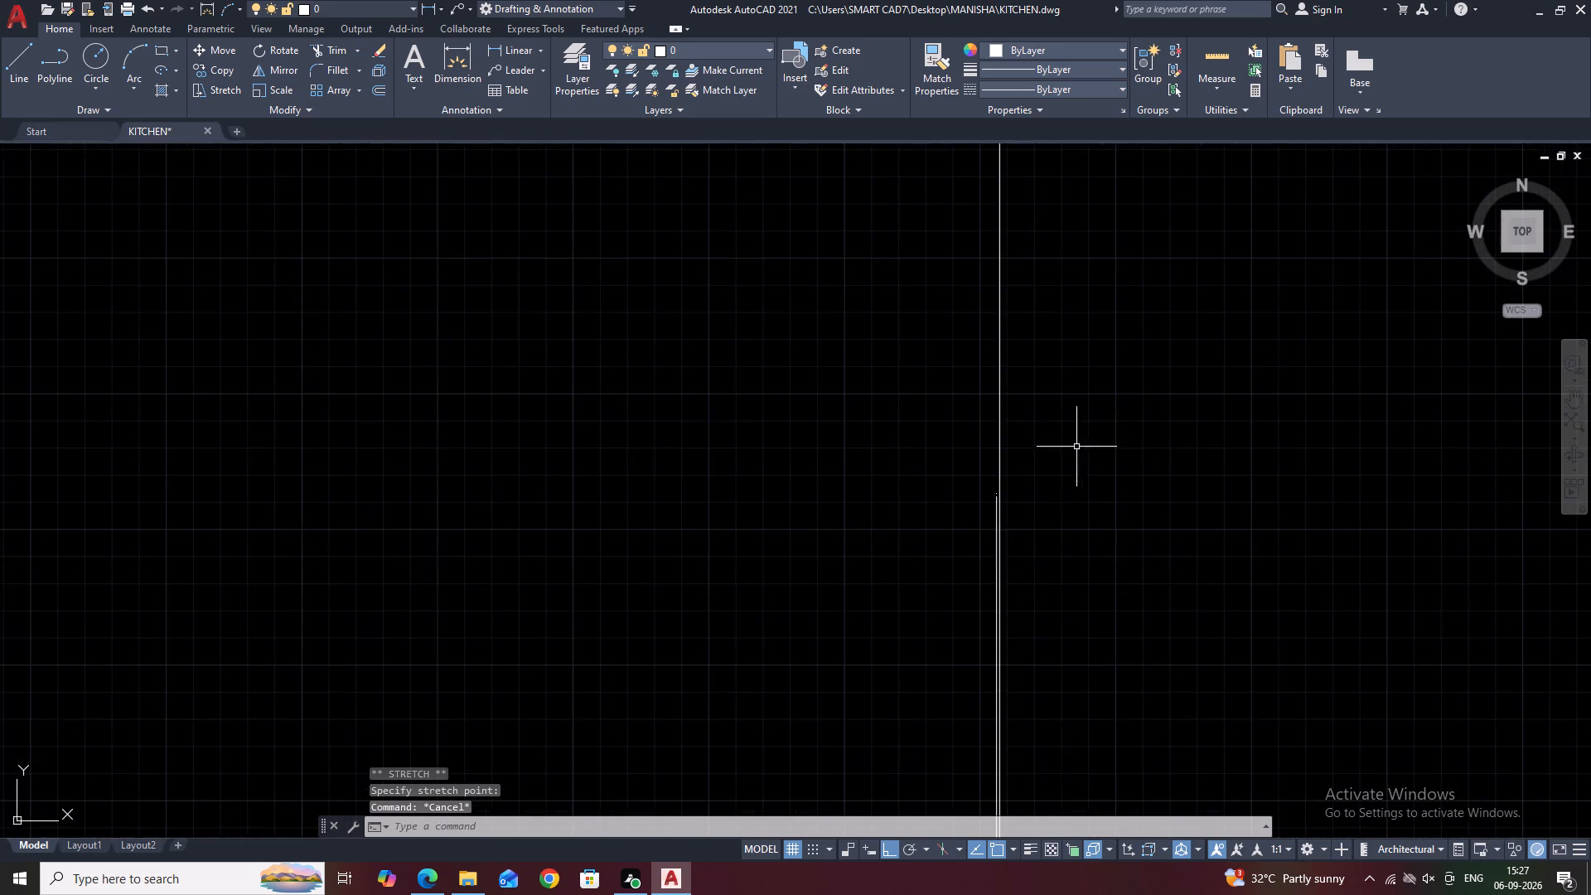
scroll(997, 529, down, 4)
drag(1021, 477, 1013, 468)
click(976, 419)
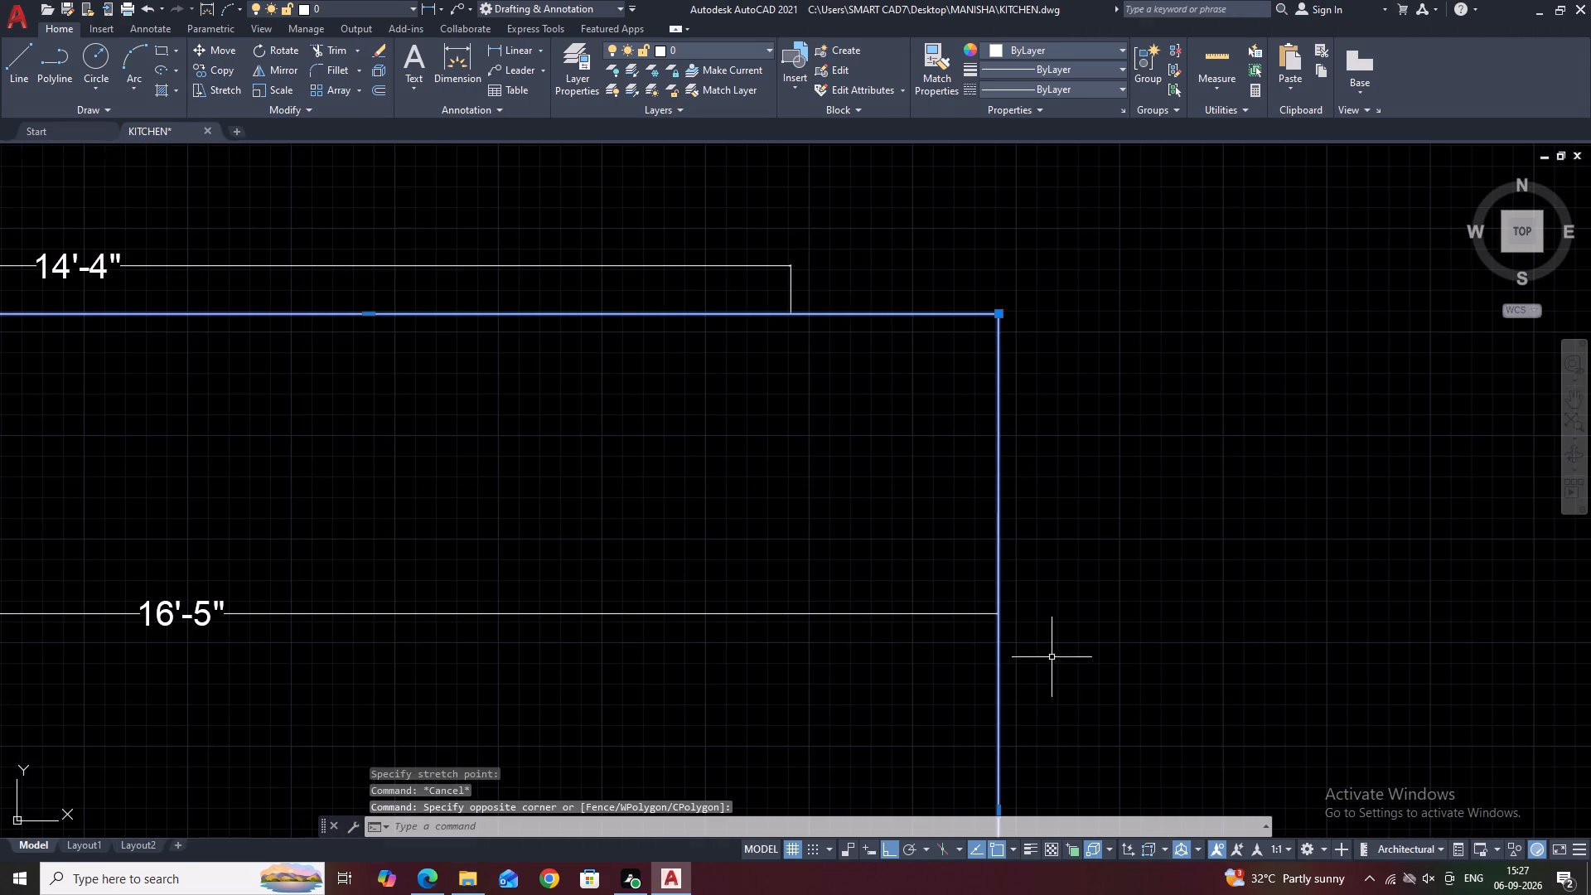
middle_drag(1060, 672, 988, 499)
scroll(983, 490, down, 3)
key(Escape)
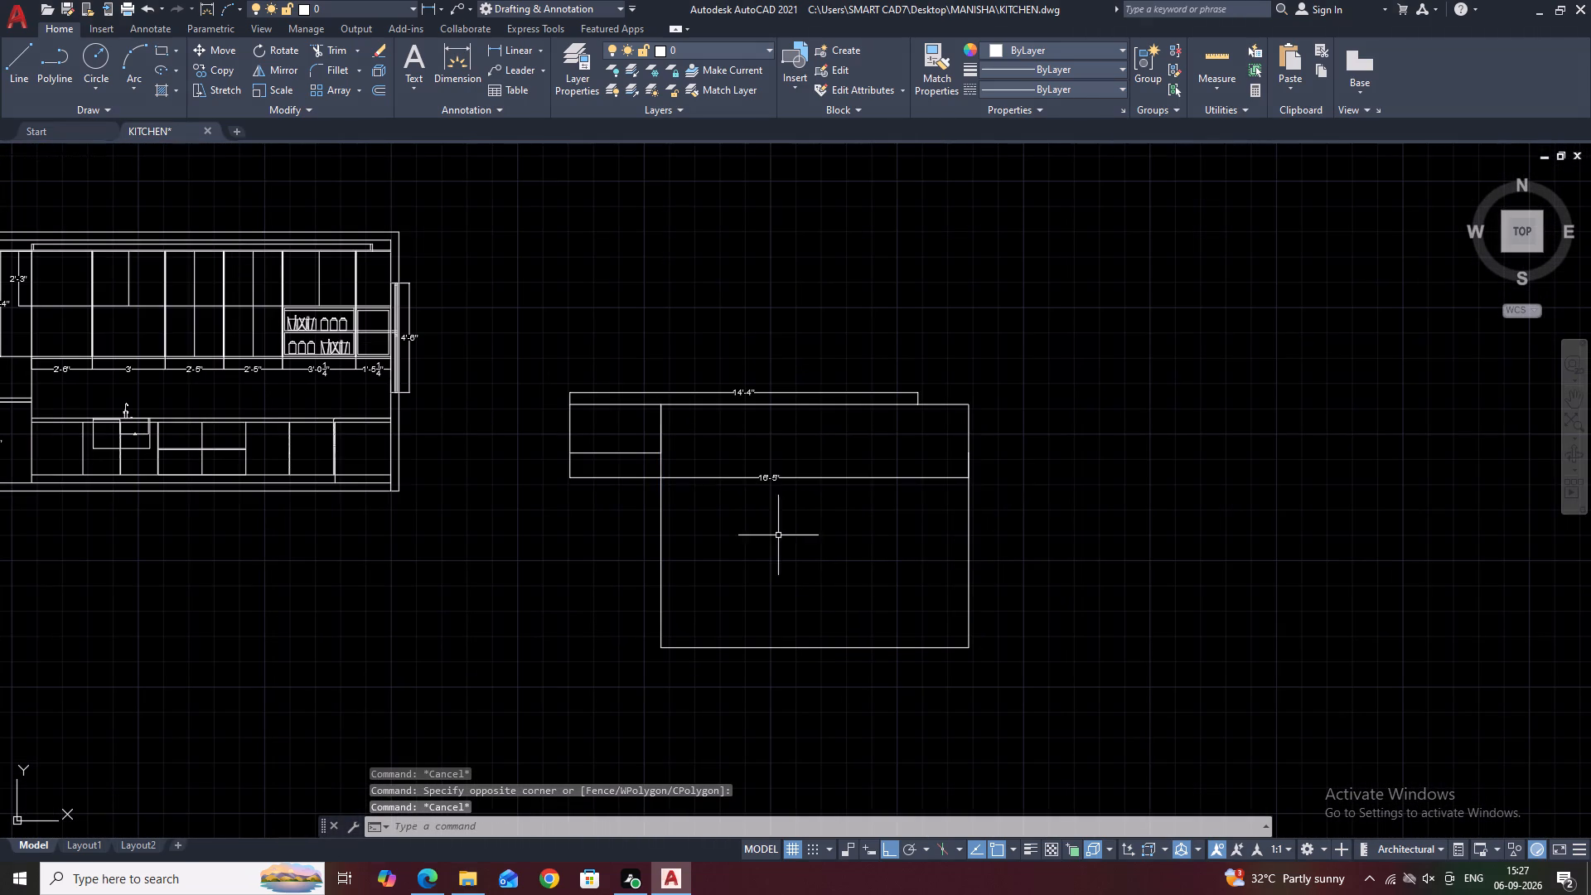
Erase the large rectangle adjoining the small rectangle.
click(971, 649)
click(903, 620)
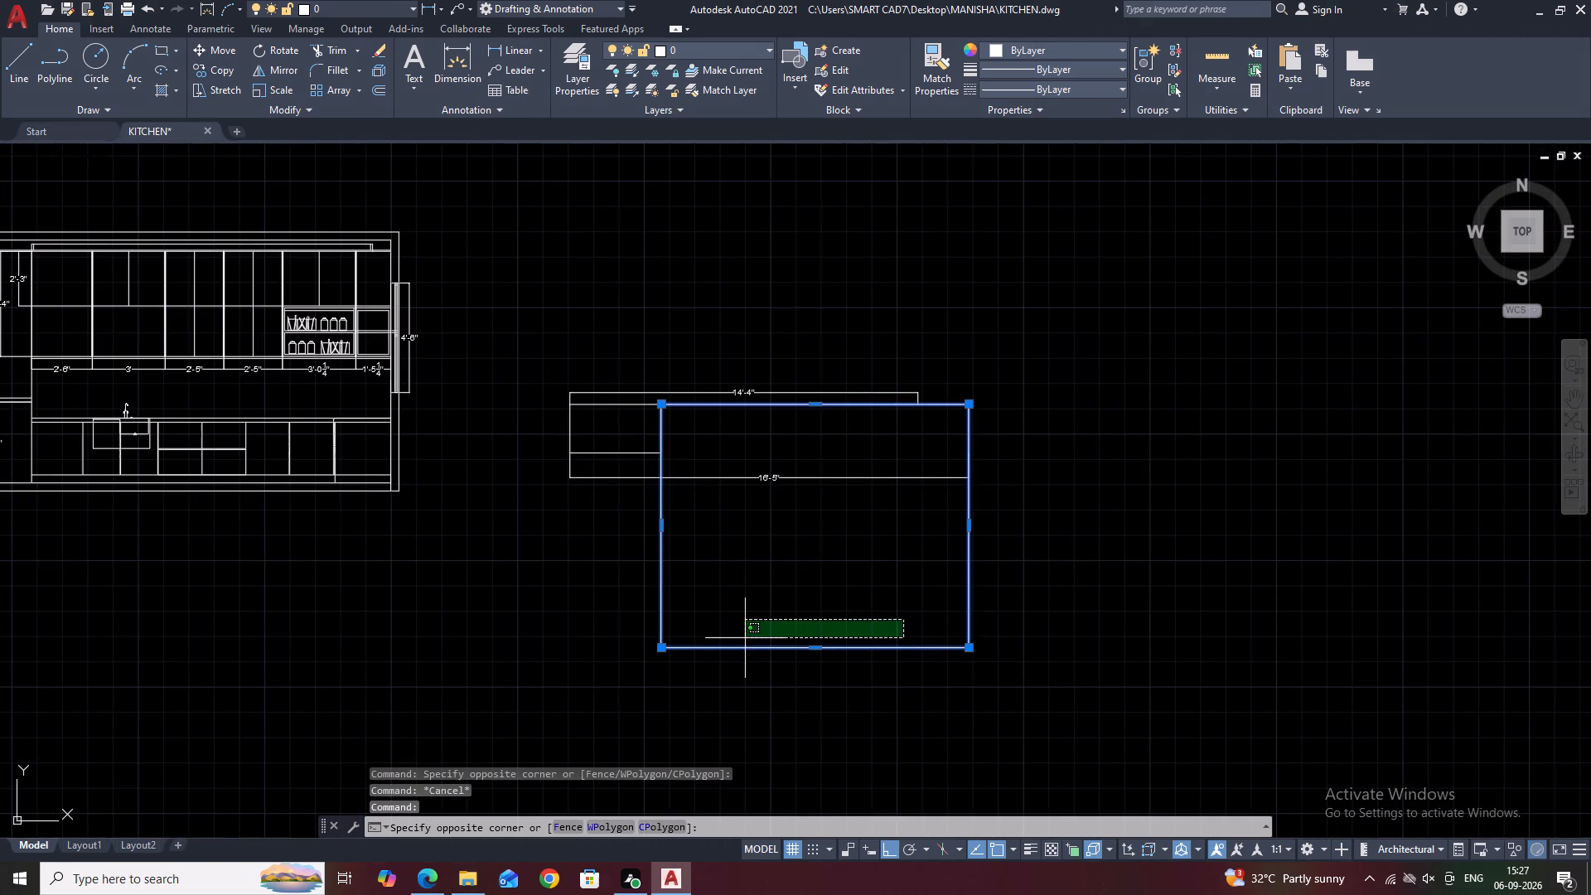
key(Delete)
Draw a vertical line up from the 16'-5" dimension line, aligned with and extending well above the 14'-4" dimension's right end.
middle_drag(731, 472, 752, 504)
scroll(675, 451, up, 2)
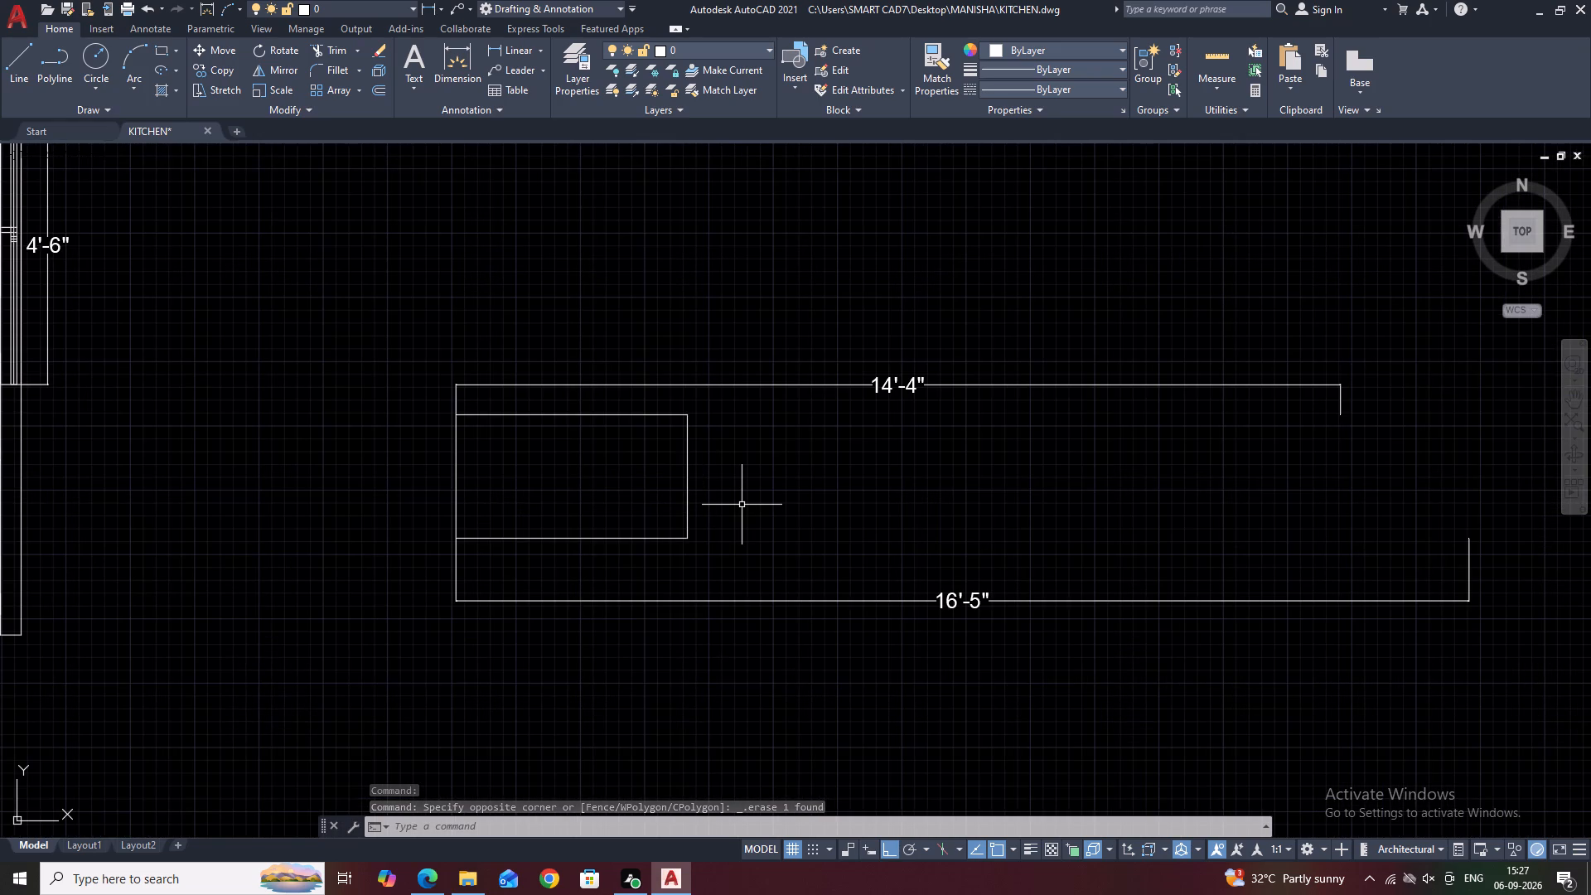
middle_drag(913, 446, 878, 465)
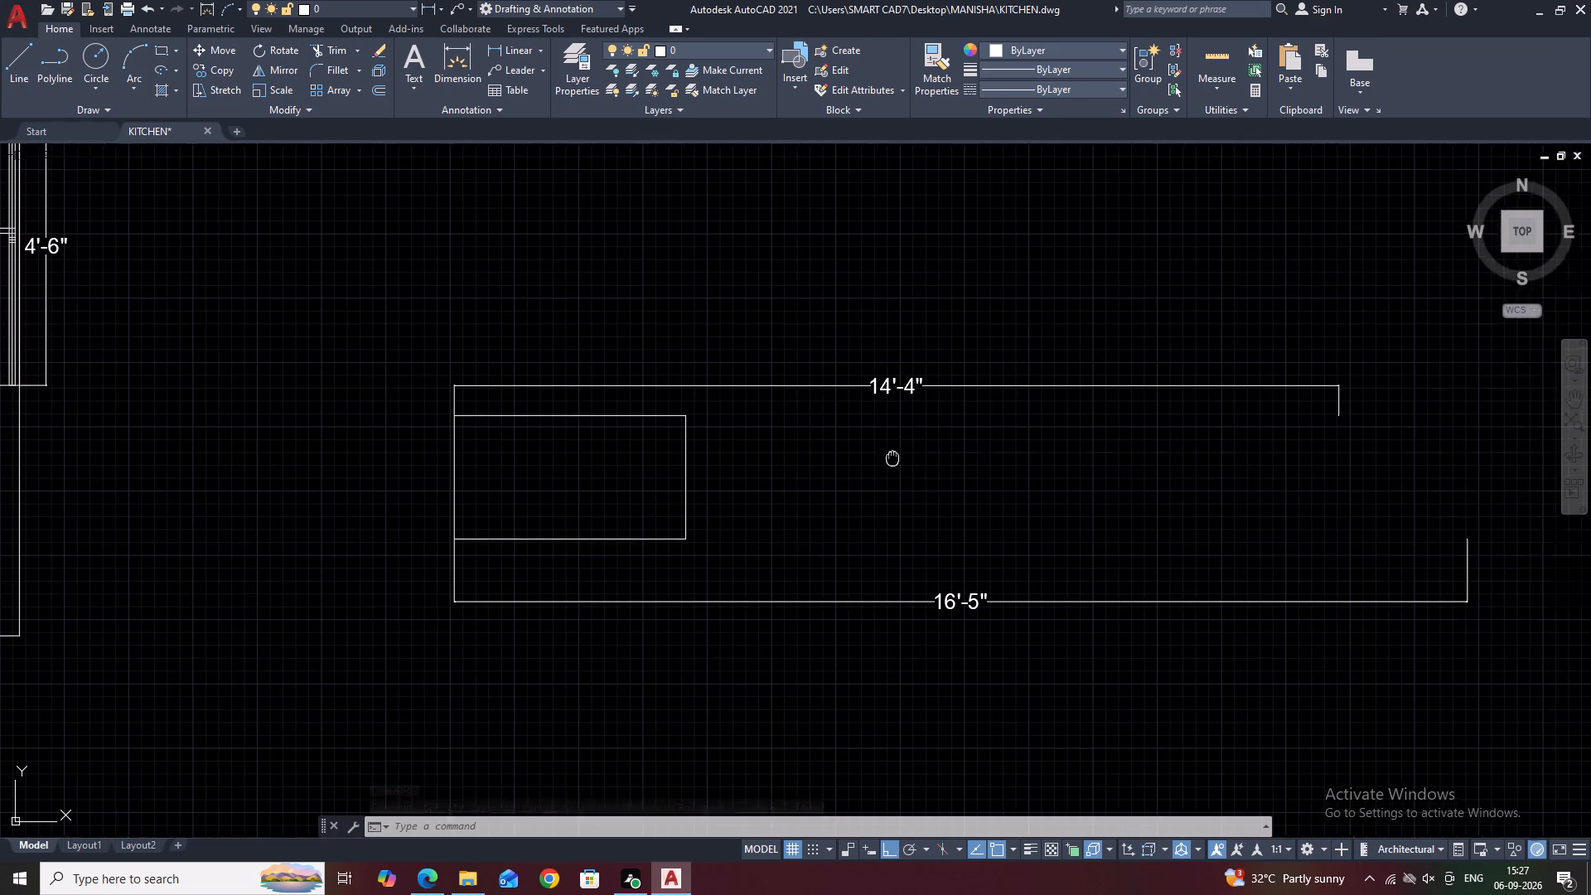
middle_drag(878, 465, 771, 490)
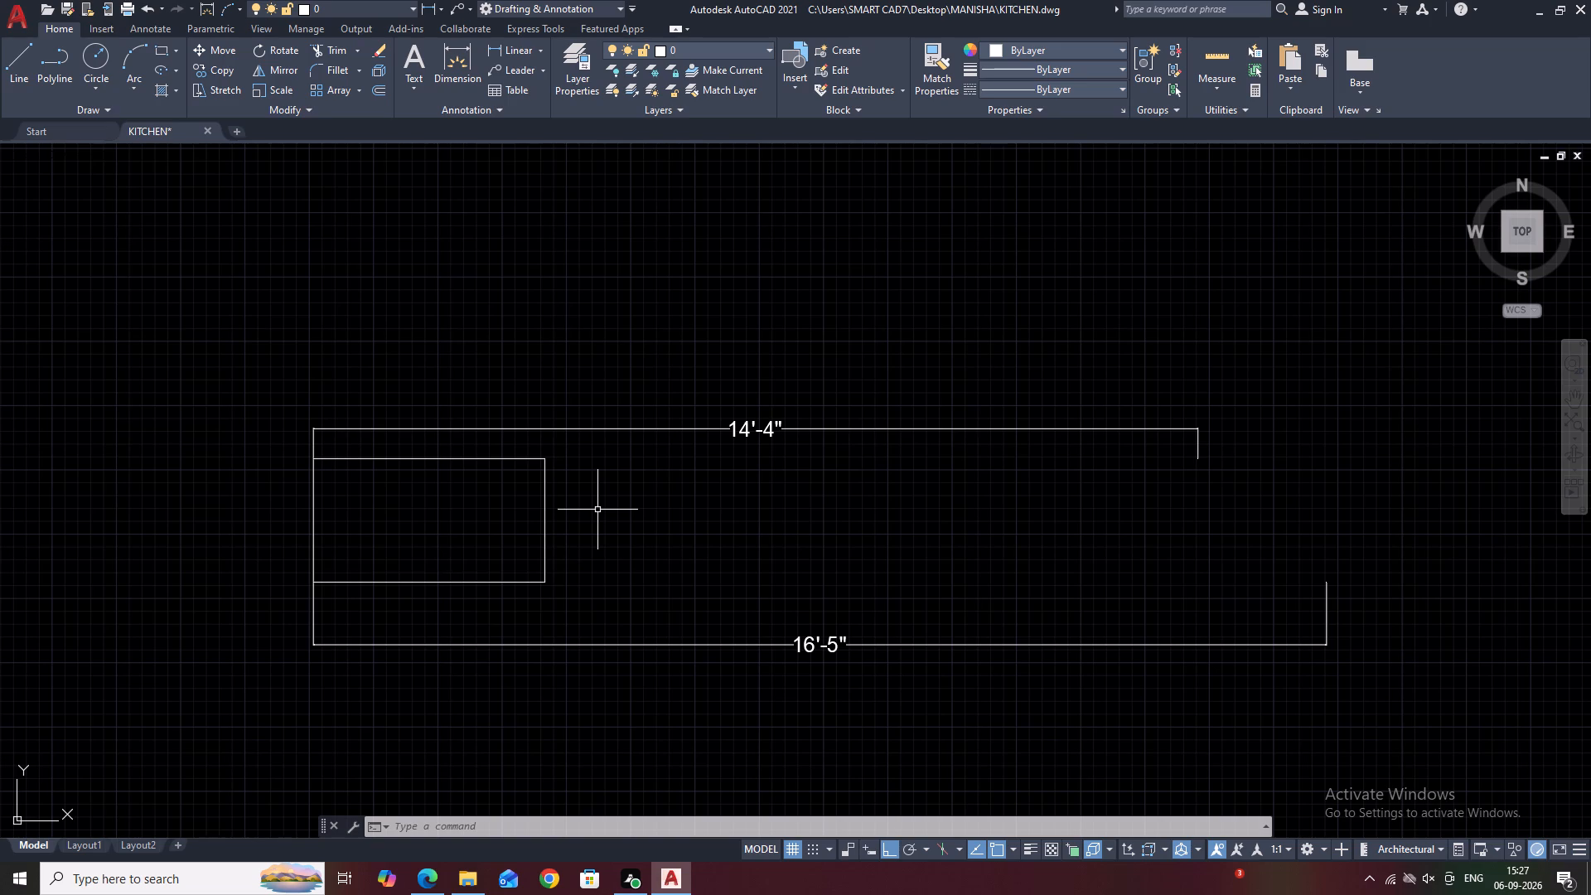
middle_drag(921, 467, 885, 614)
text(L)
key(space)
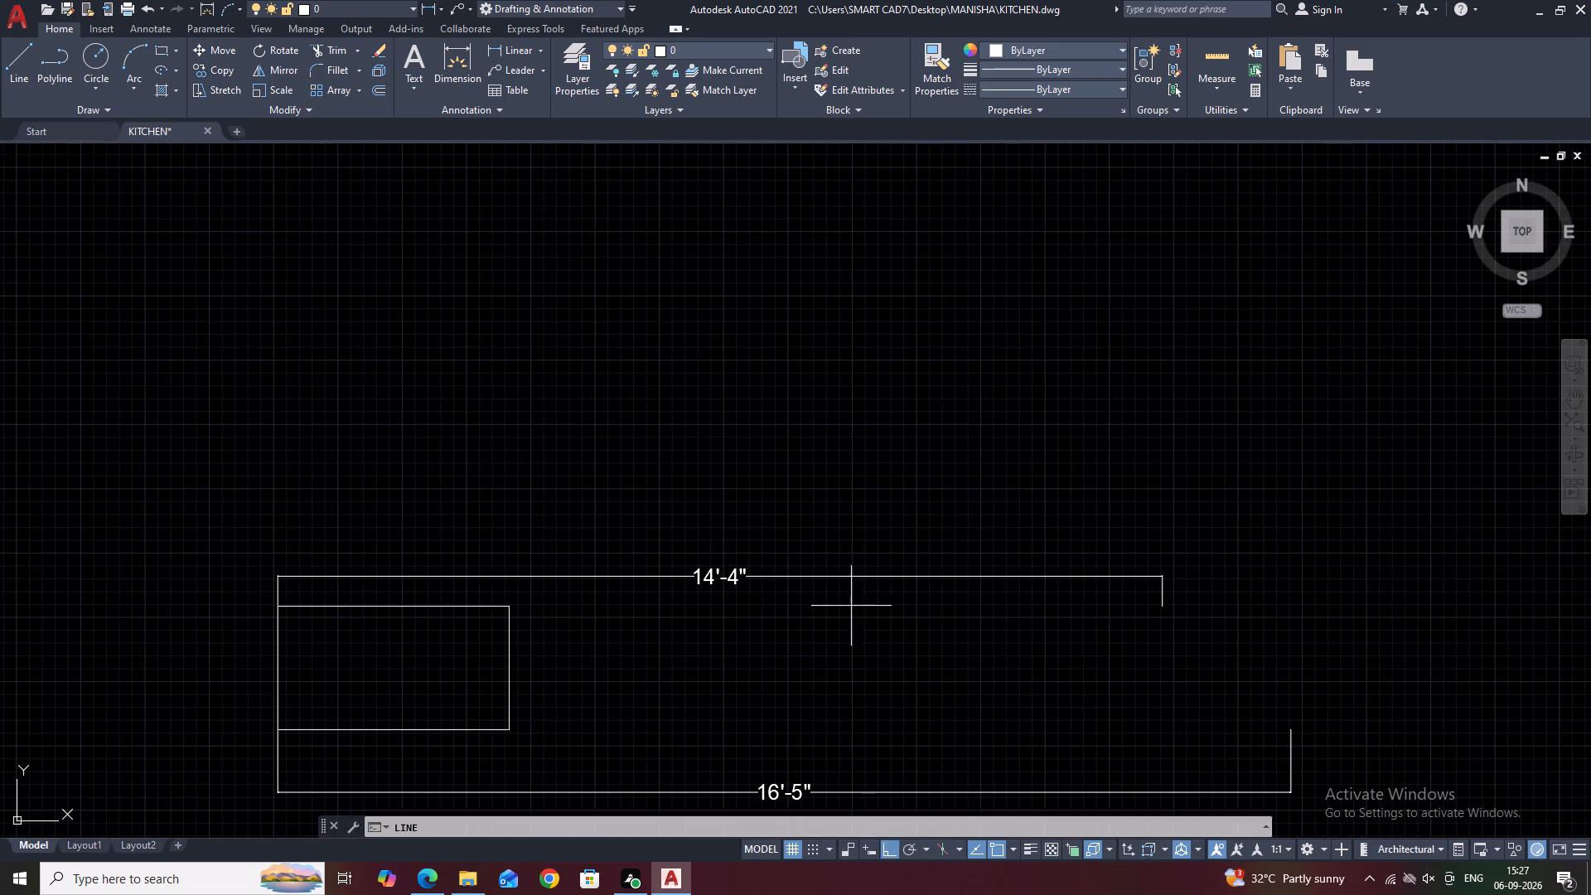
click(1160, 789)
middle_drag(1119, 337, 1120, 335)
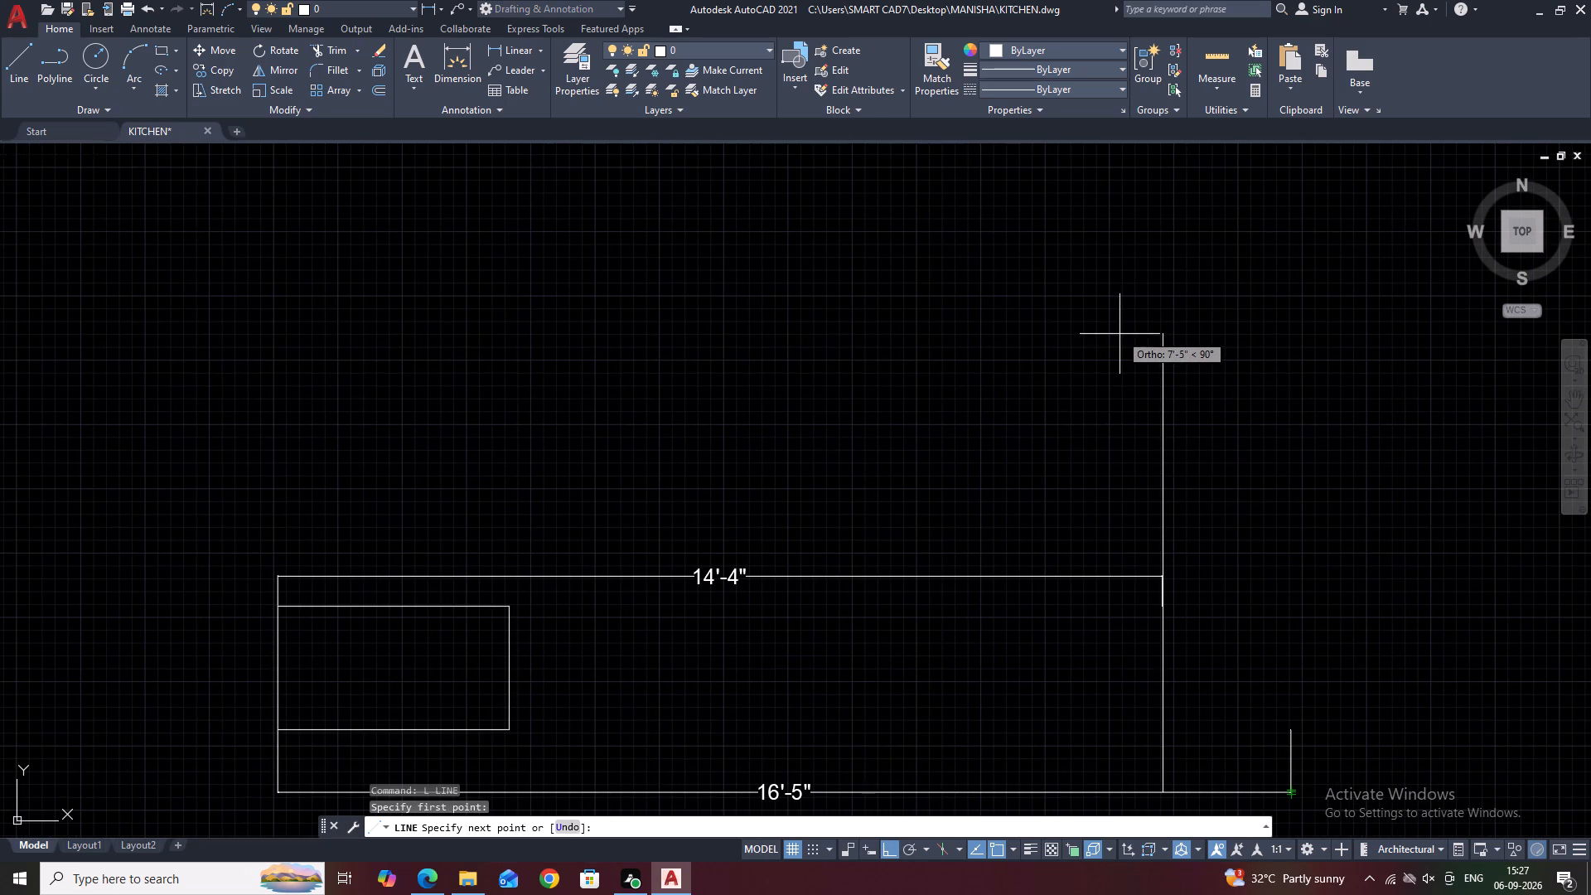
middle_drag(1120, 335, 1060, 449)
scroll(1062, 463, down, 1)
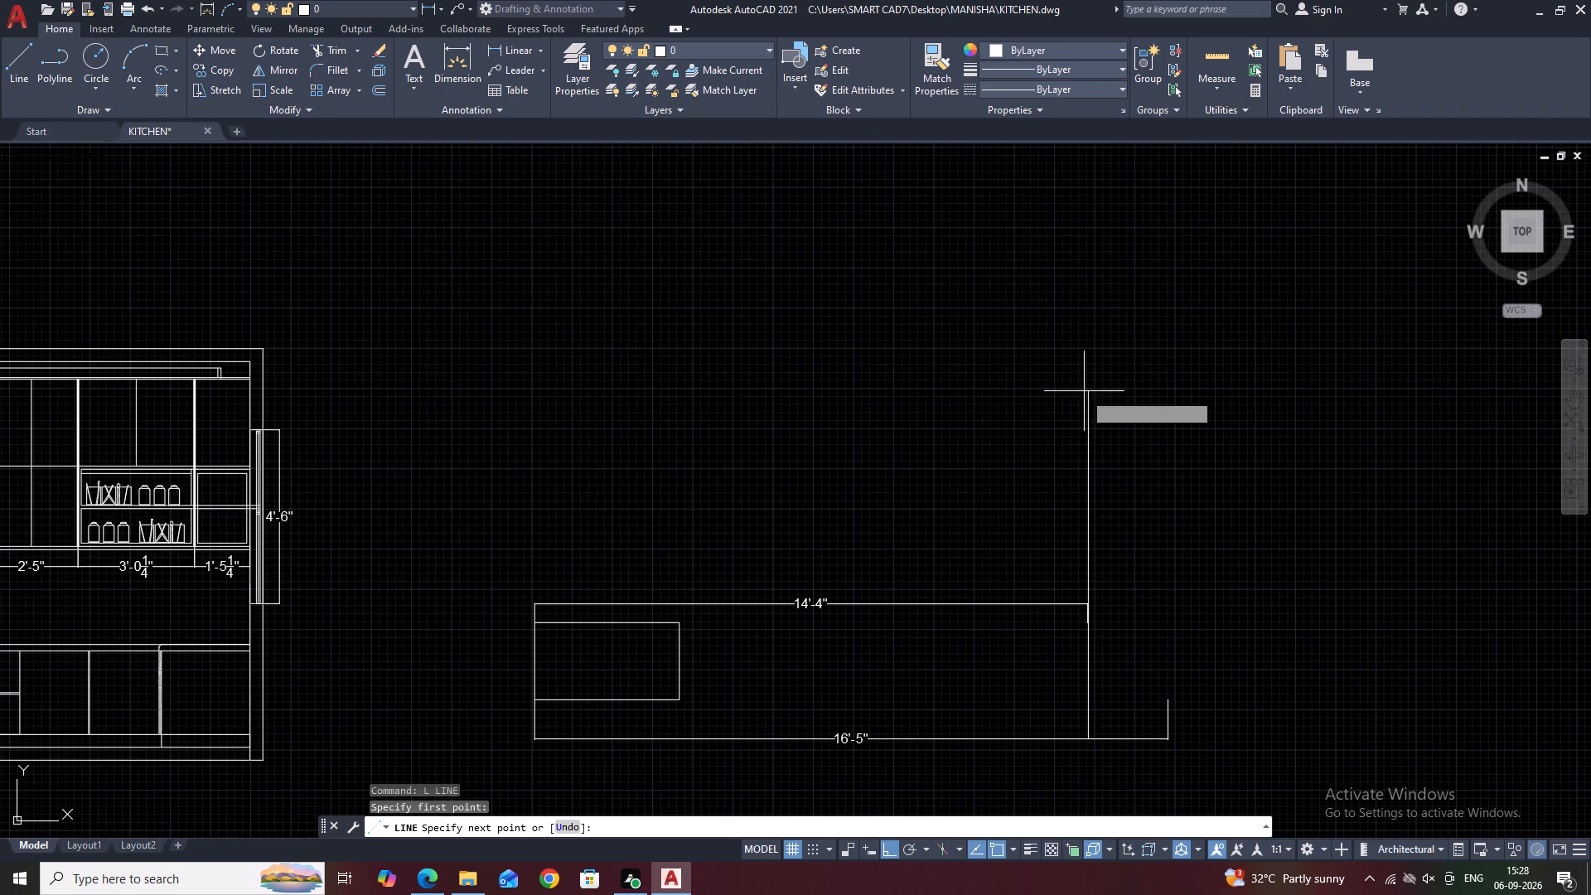
click(1084, 310)
click(1096, 513)
click(1056, 434)
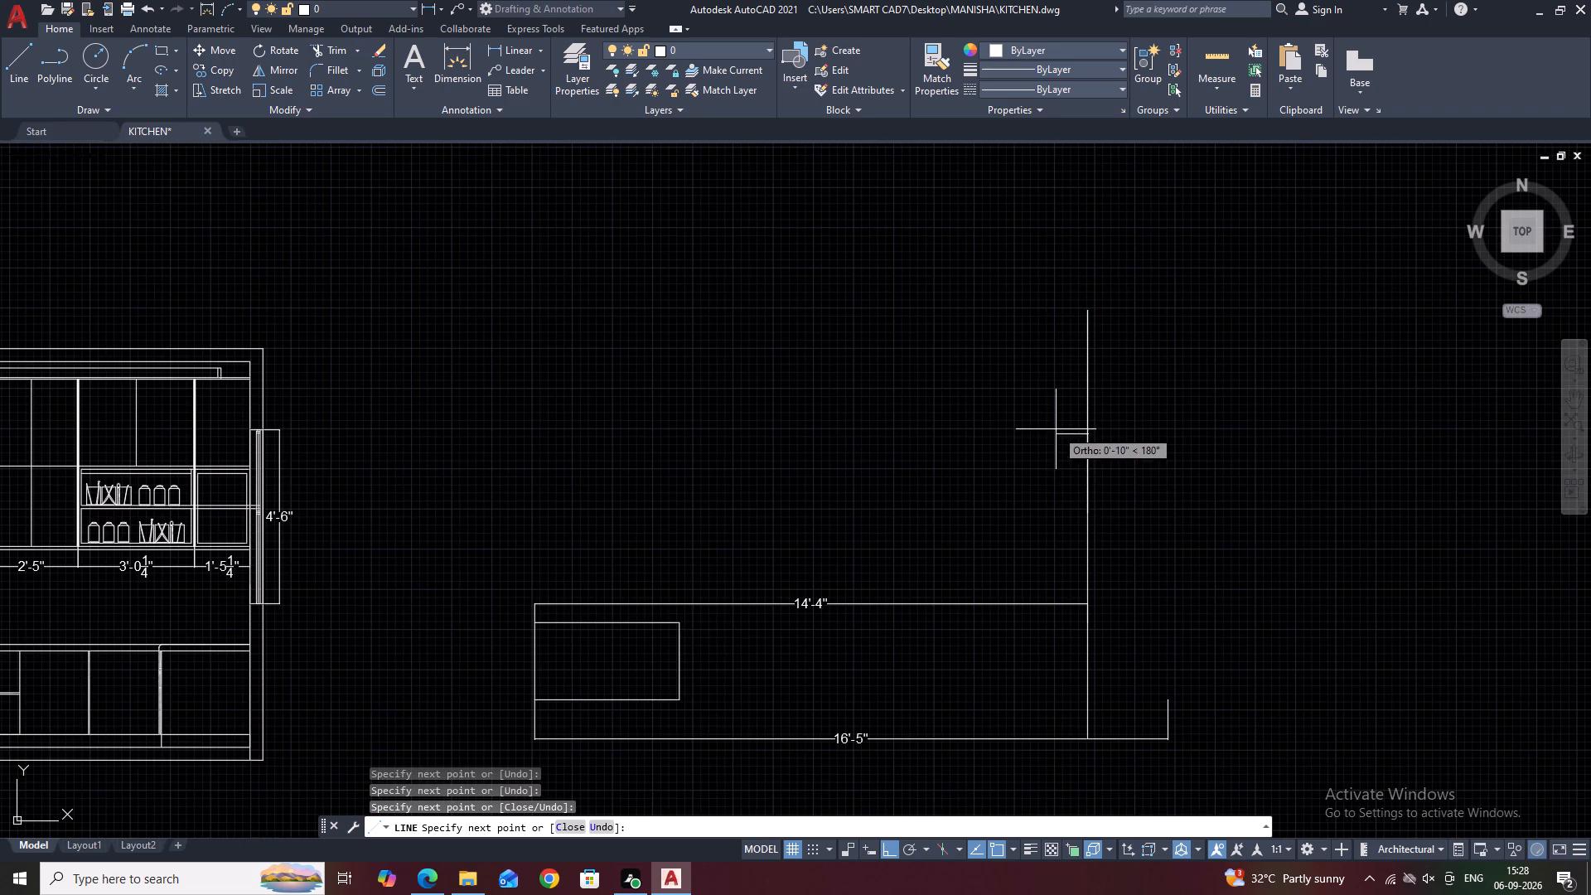
key(Escape)
drag(1118, 447, 1110, 425)
click(1068, 358)
key(Escape)
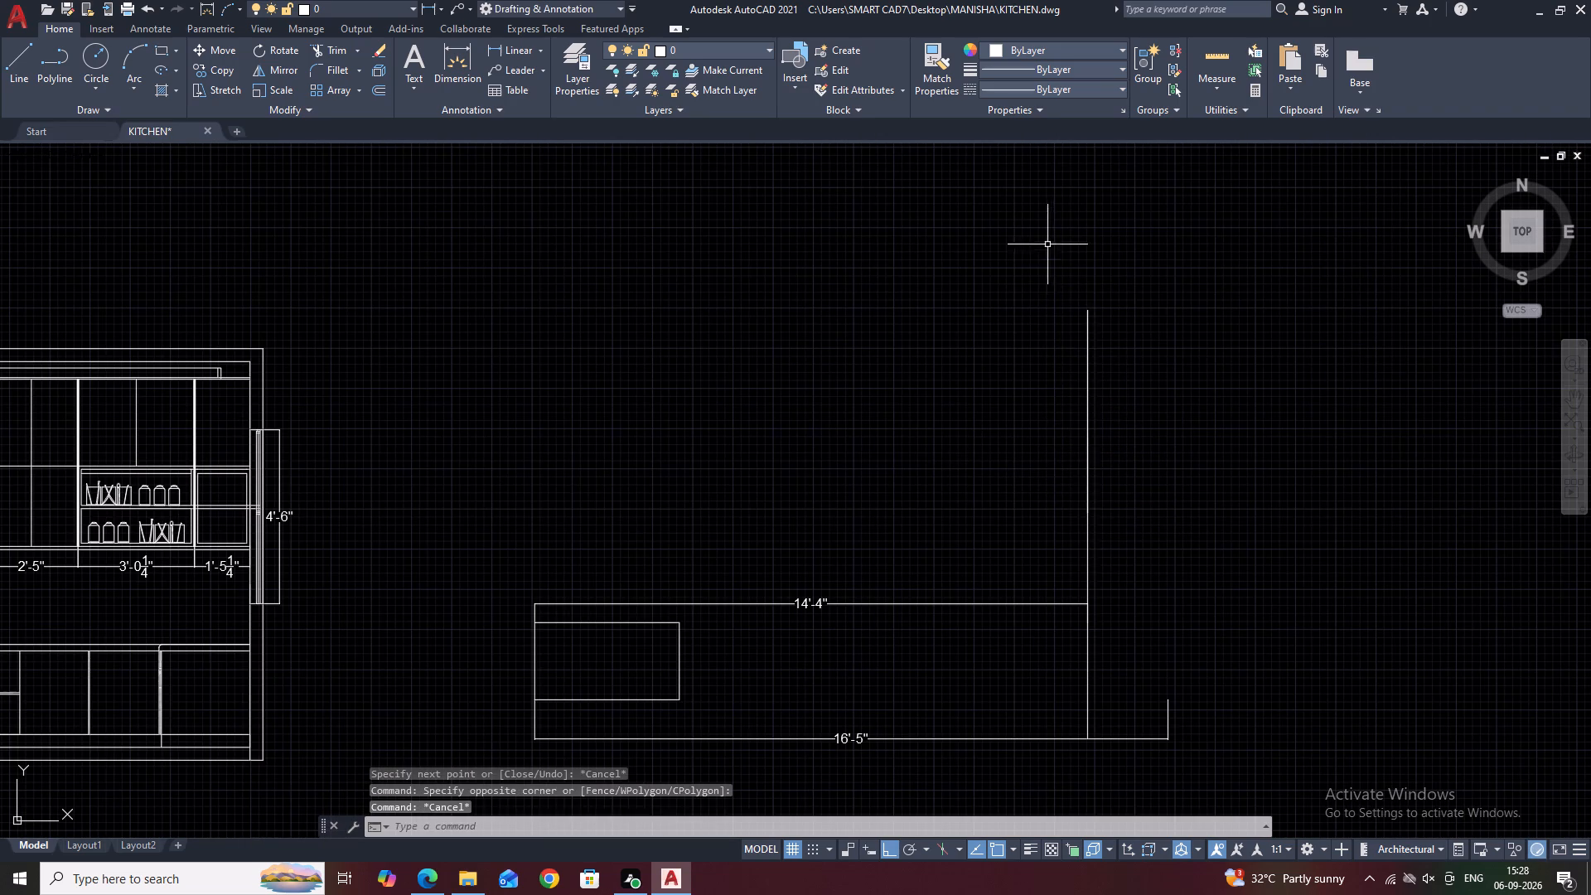
Erase the two stray line segments around the upper part of the new vertical line.
drag(1049, 239, 1062, 268)
click(1133, 596)
key(Delete)
Offset the vertical line 0.25" to the right, and offset the resulting copy another 0.25" to the right.
drag(1125, 585, 1107, 546)
drag(1046, 436, 1043, 423)
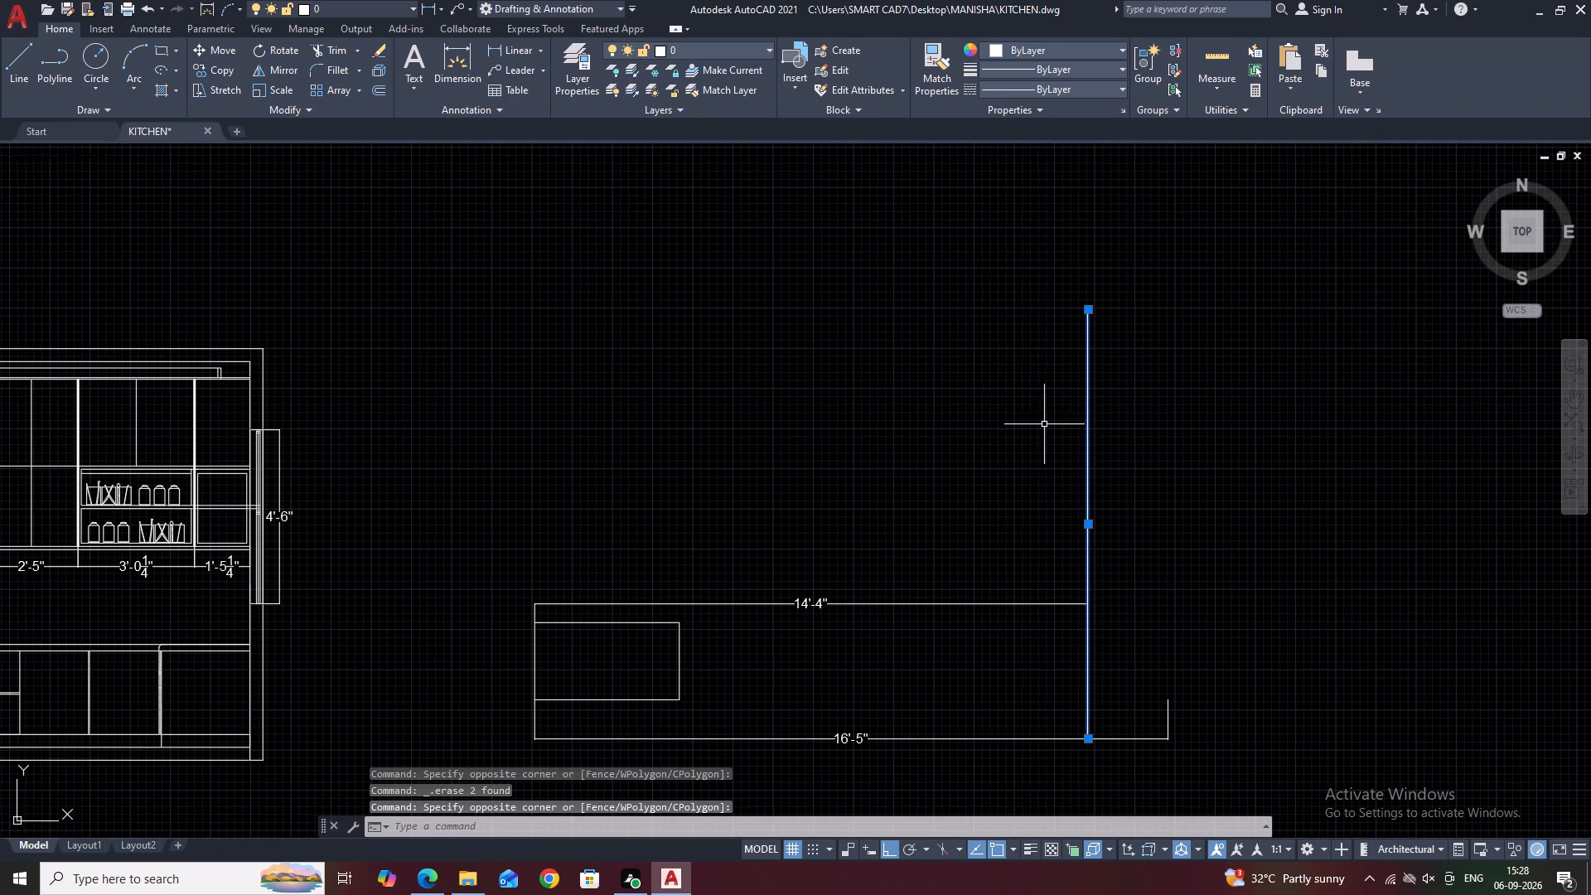
drag(1043, 423, 1042, 421)
key(o)
key(space)
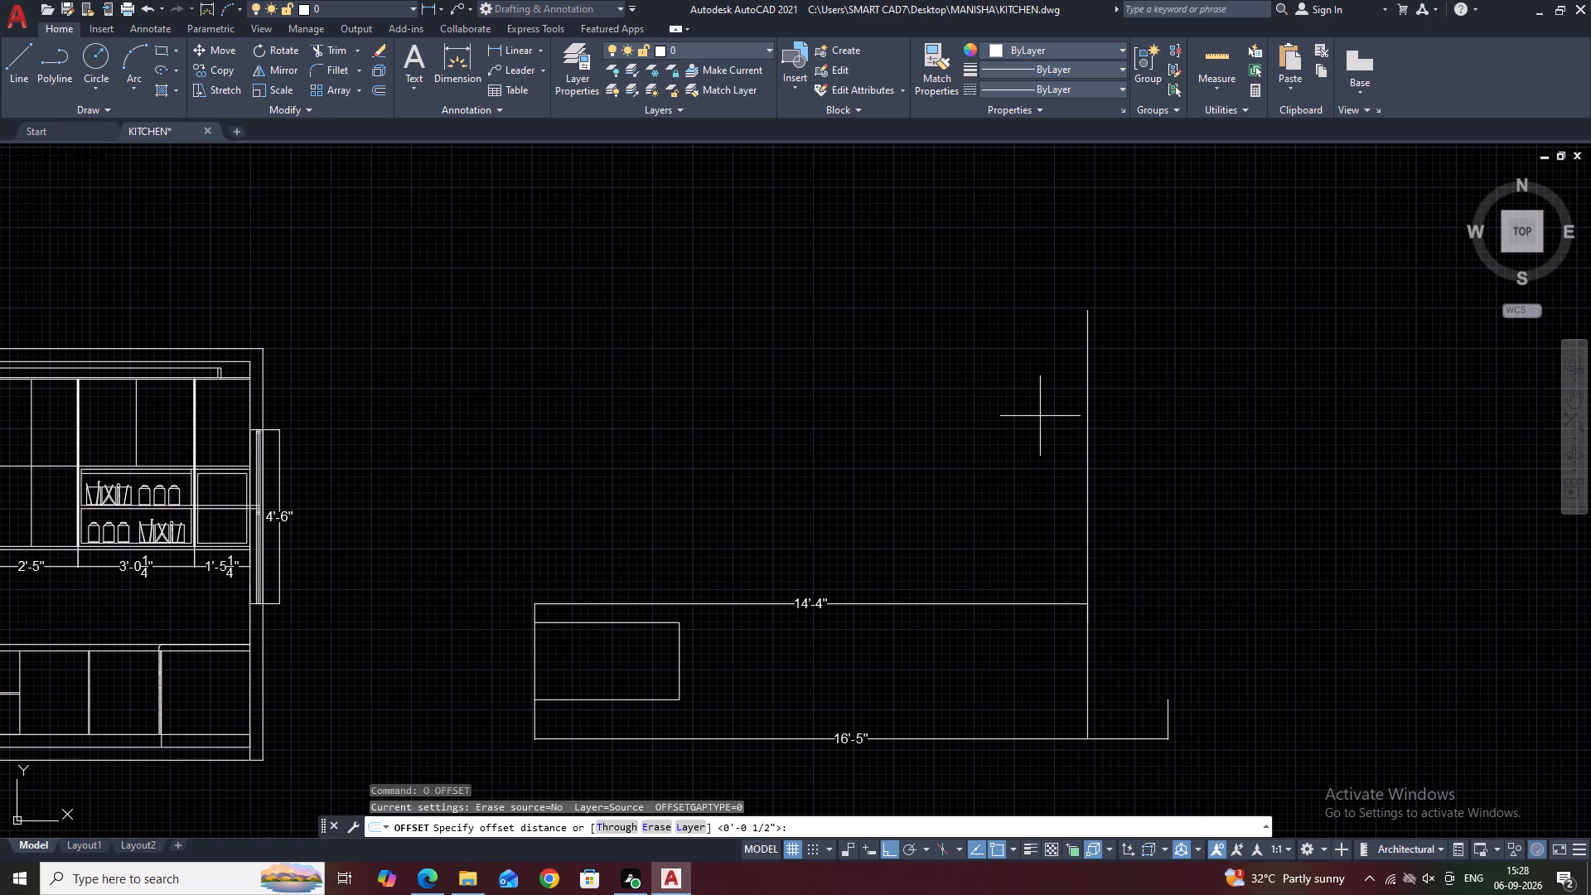
text(0.25)
key(Return)
scroll(1125, 470, up, 2)
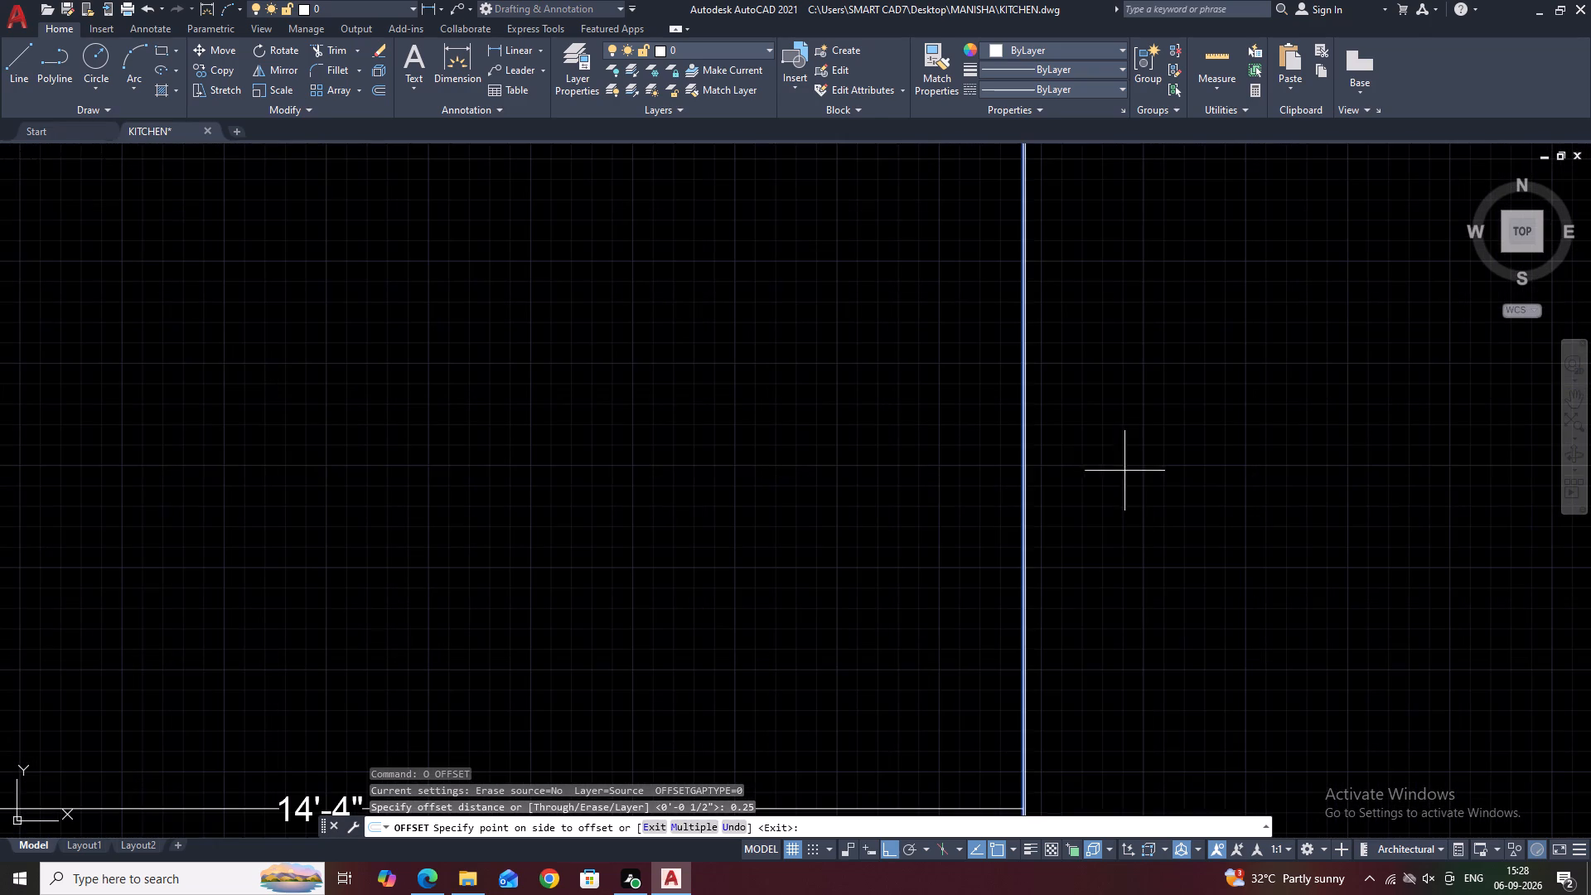
click(1126, 459)
scroll(1018, 472, up, 2)
click(1034, 472)
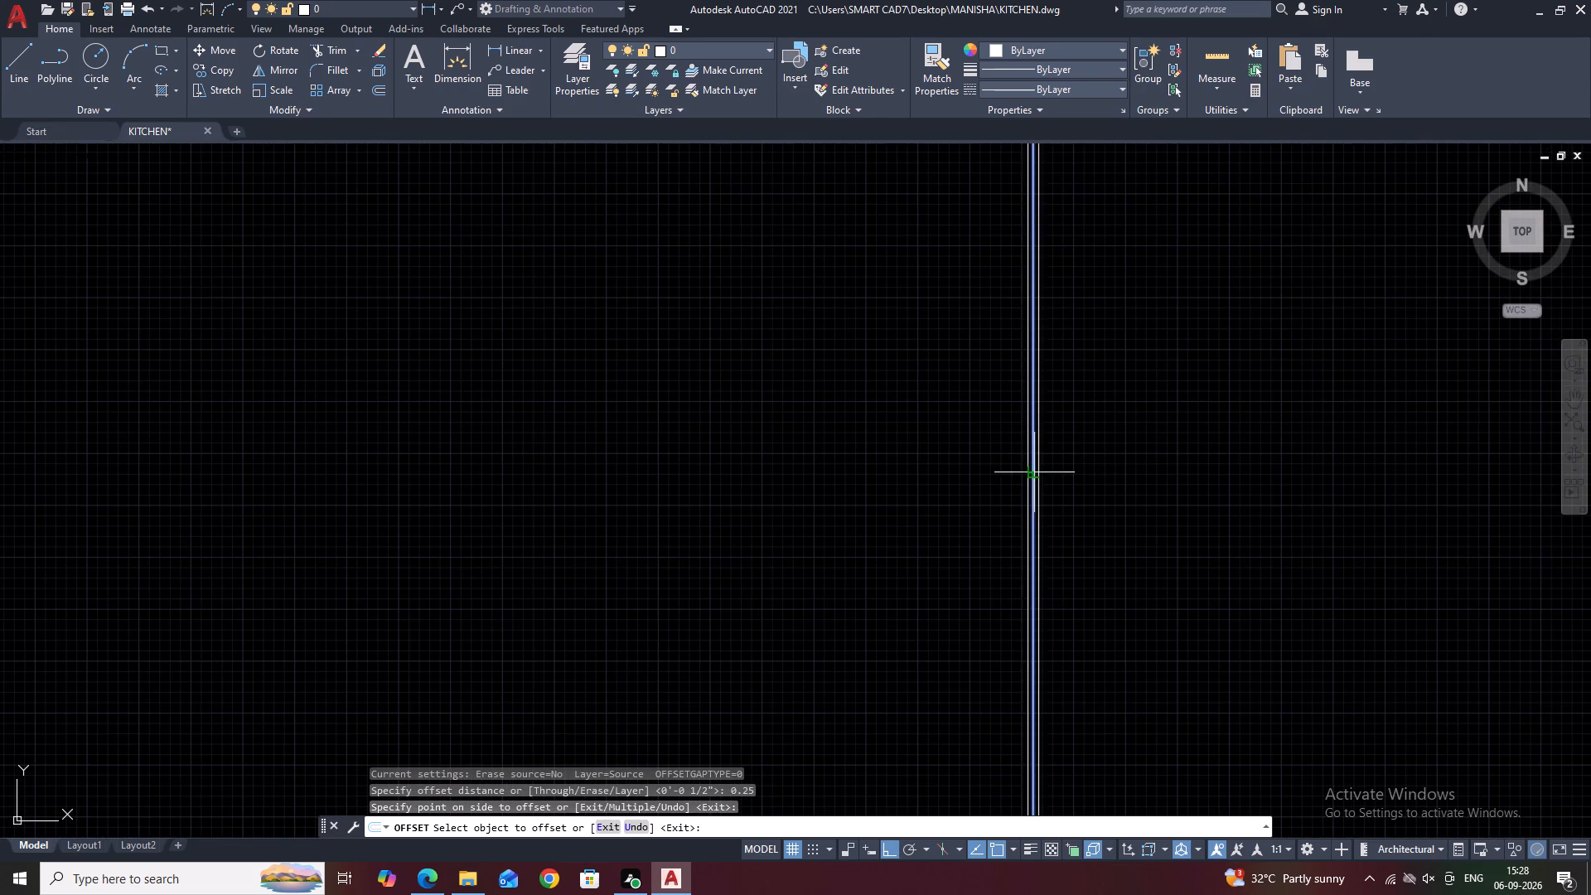
click(1135, 476)
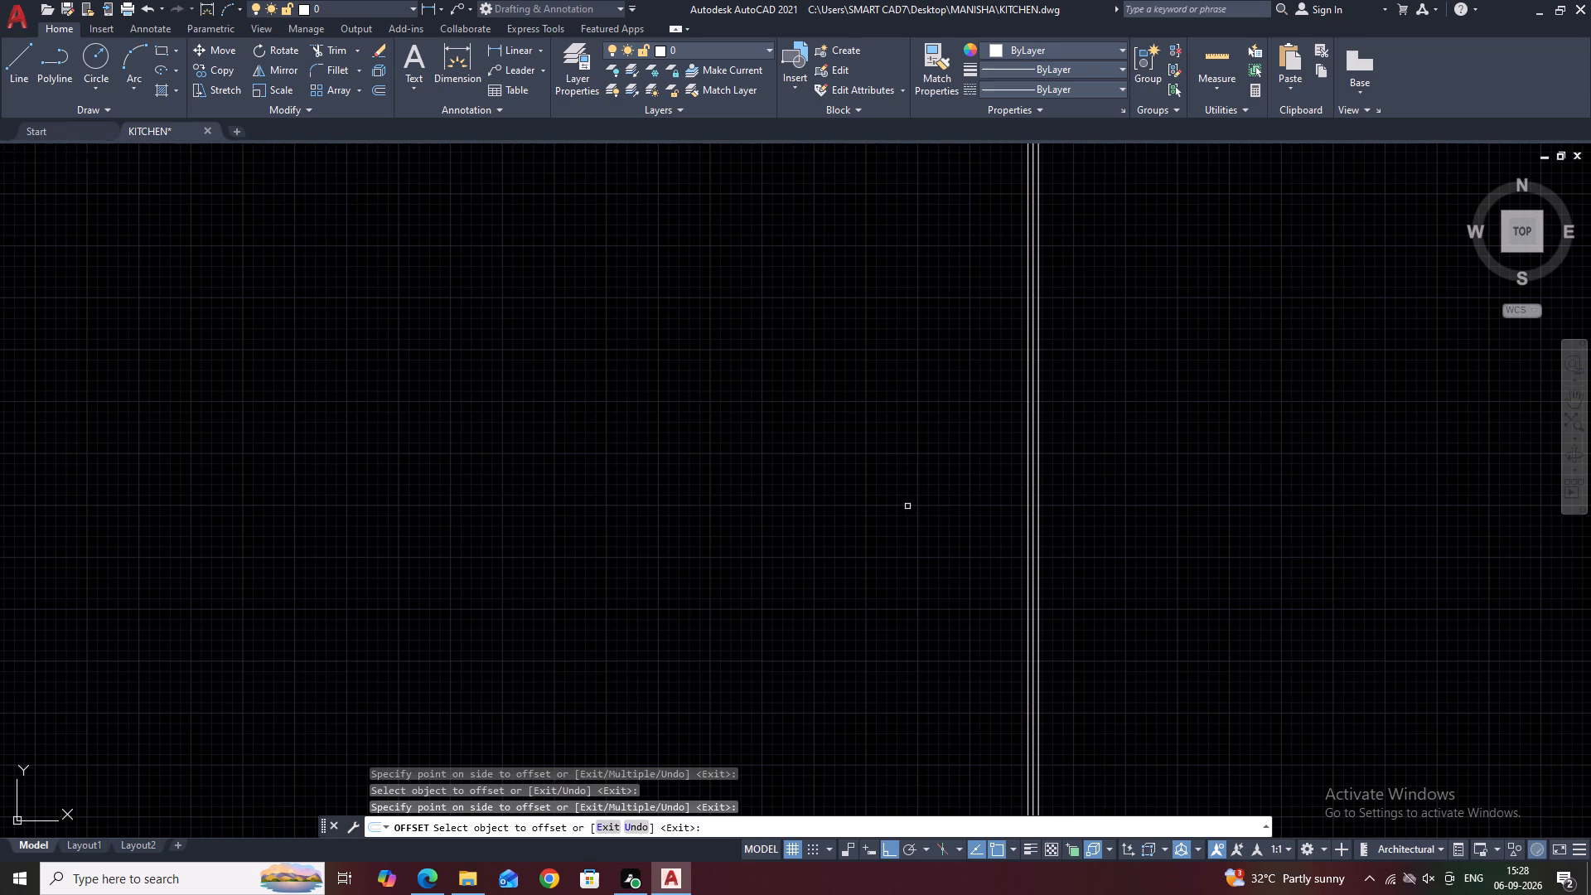
Offset the outermost vertical line of the closely spaced set 0.5" to the right.
key(Escape)
click(1040, 504)
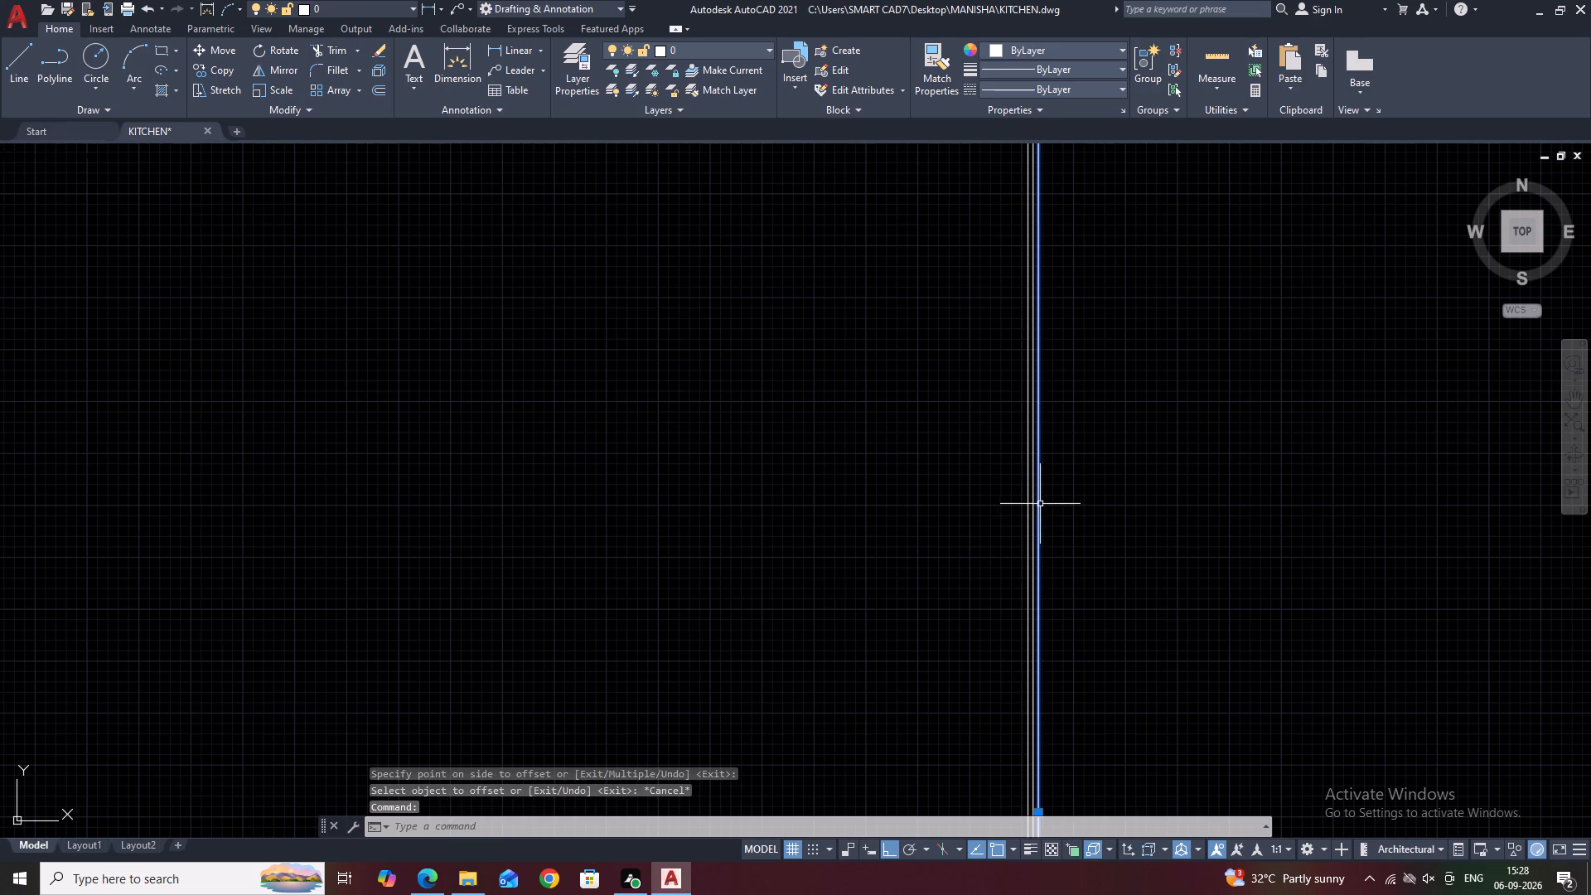
text(O 0.)
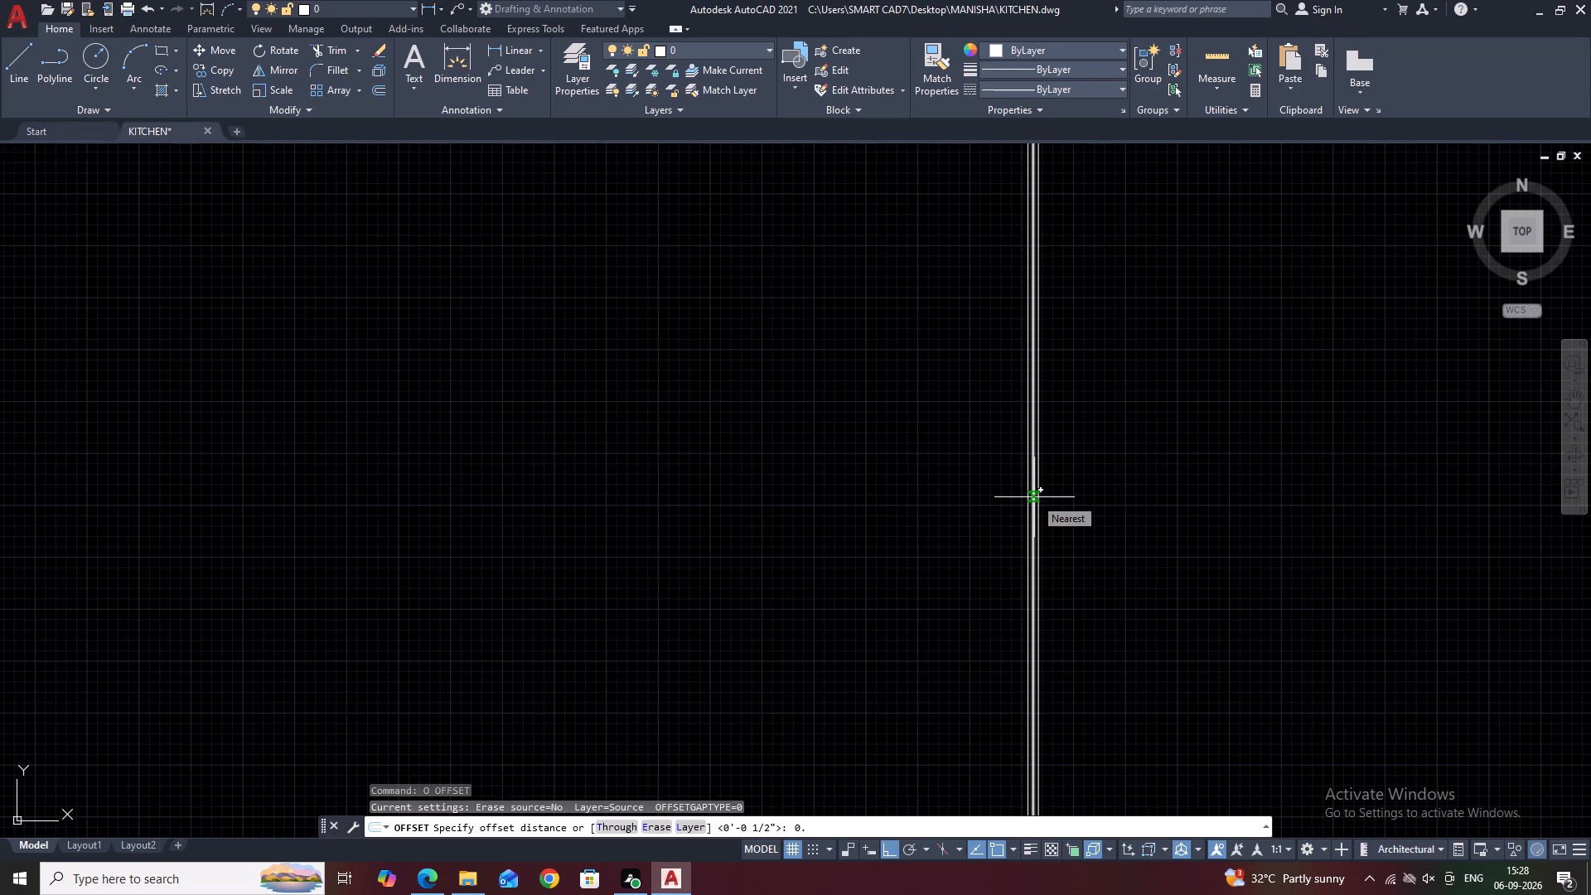
text(5)
key(space)
click(1081, 496)
scroll(1028, 446, down, 2)
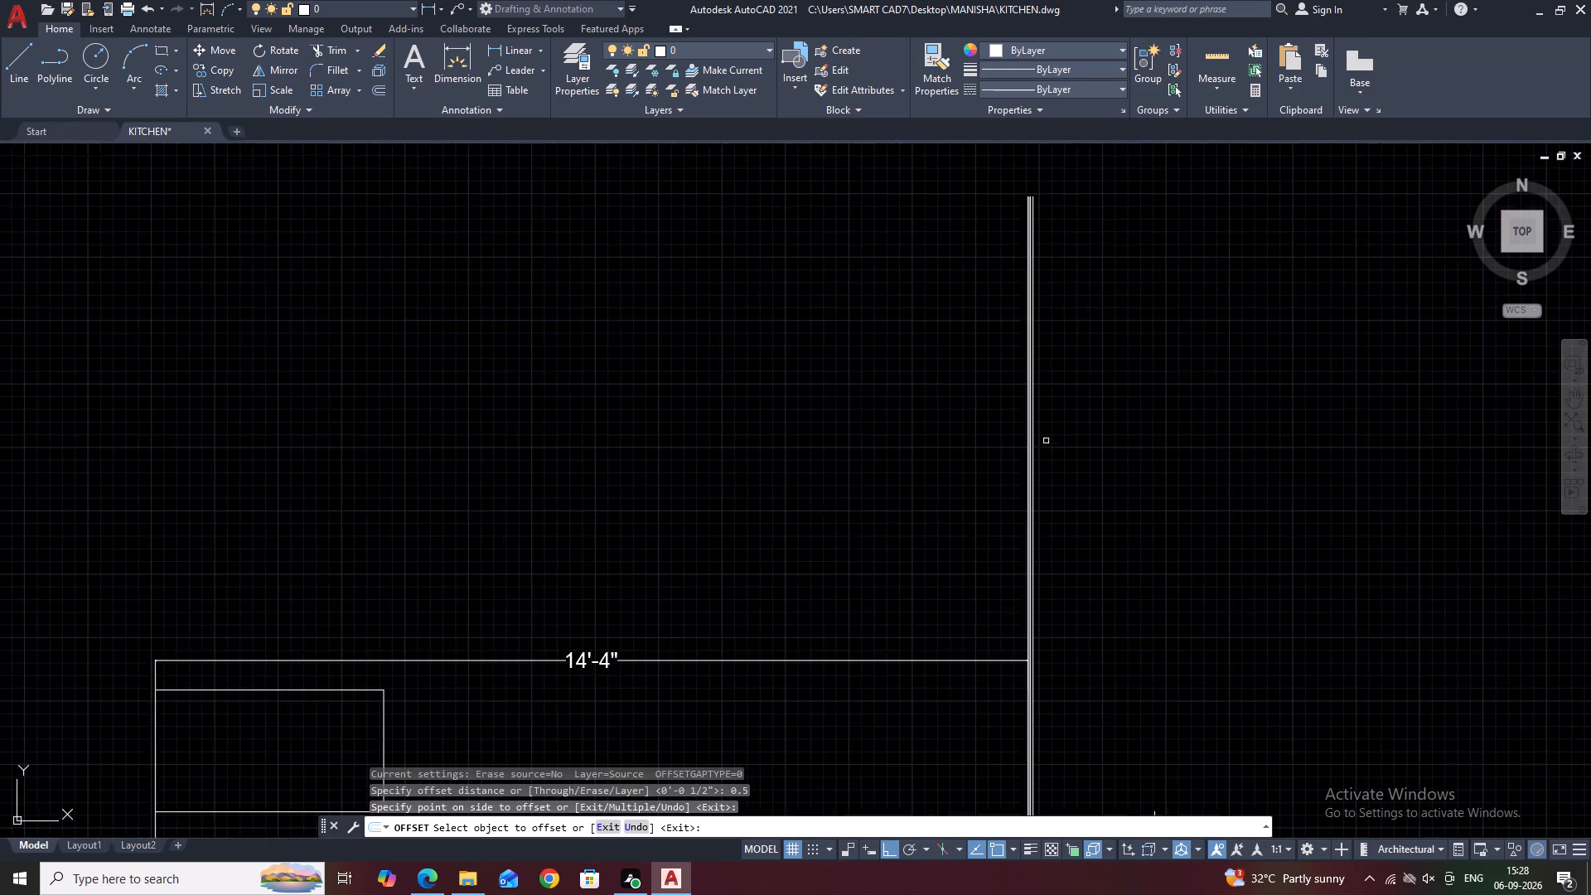
scroll(1047, 441, down, 2)
key(Escape)
Draw a horizontal line from the small rectangle's upper-right corner across to the outermost vertical line.
middle_drag(1106, 585, 1129, 526)
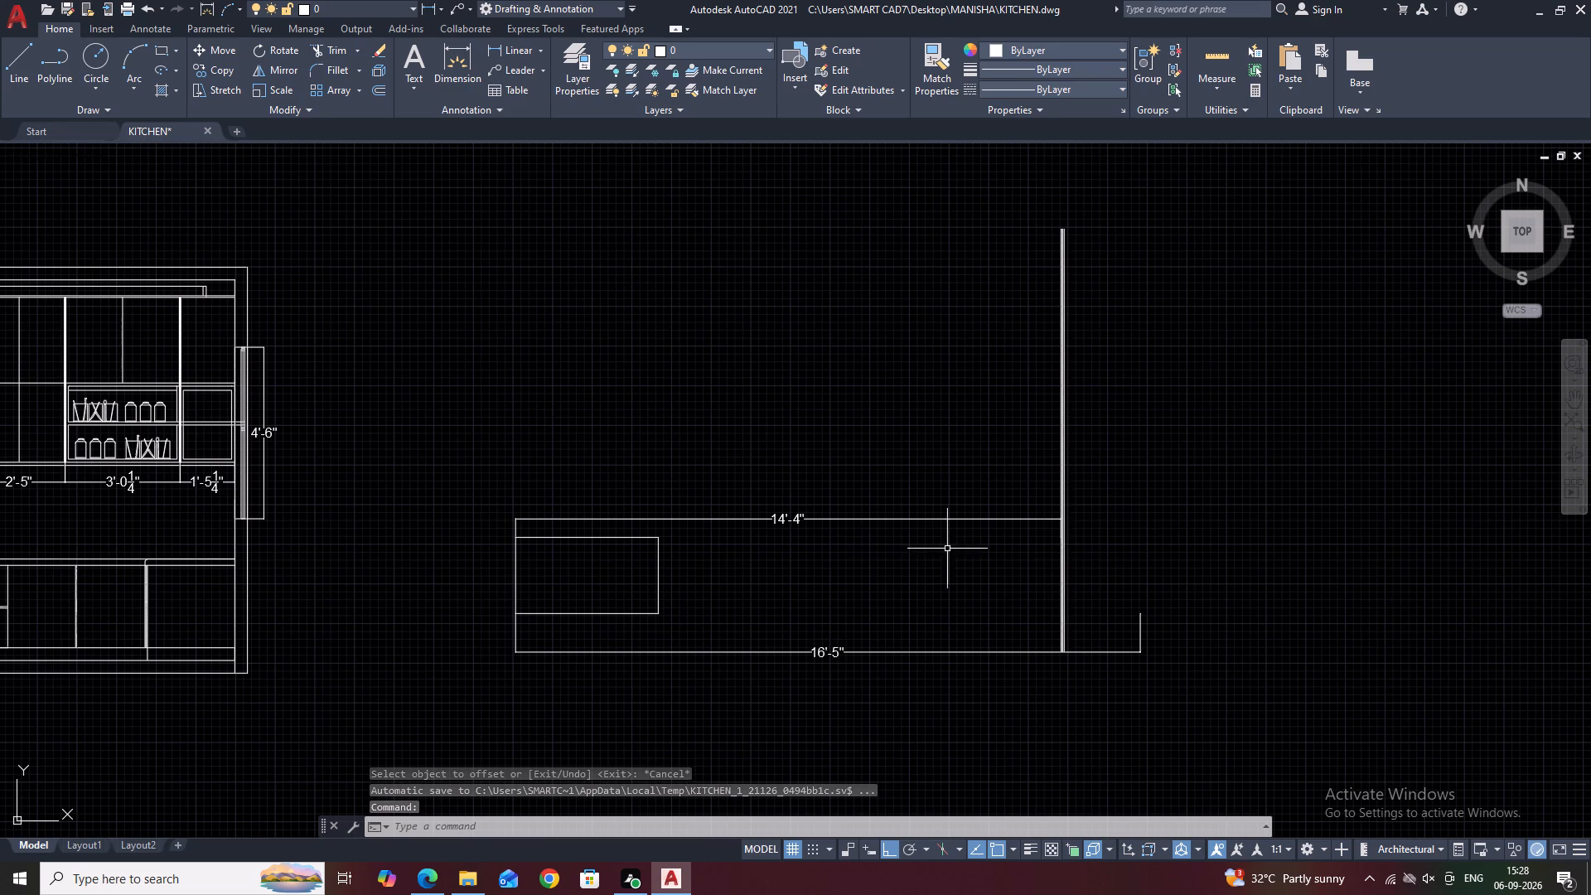
middle_drag(1100, 505, 1095, 601)
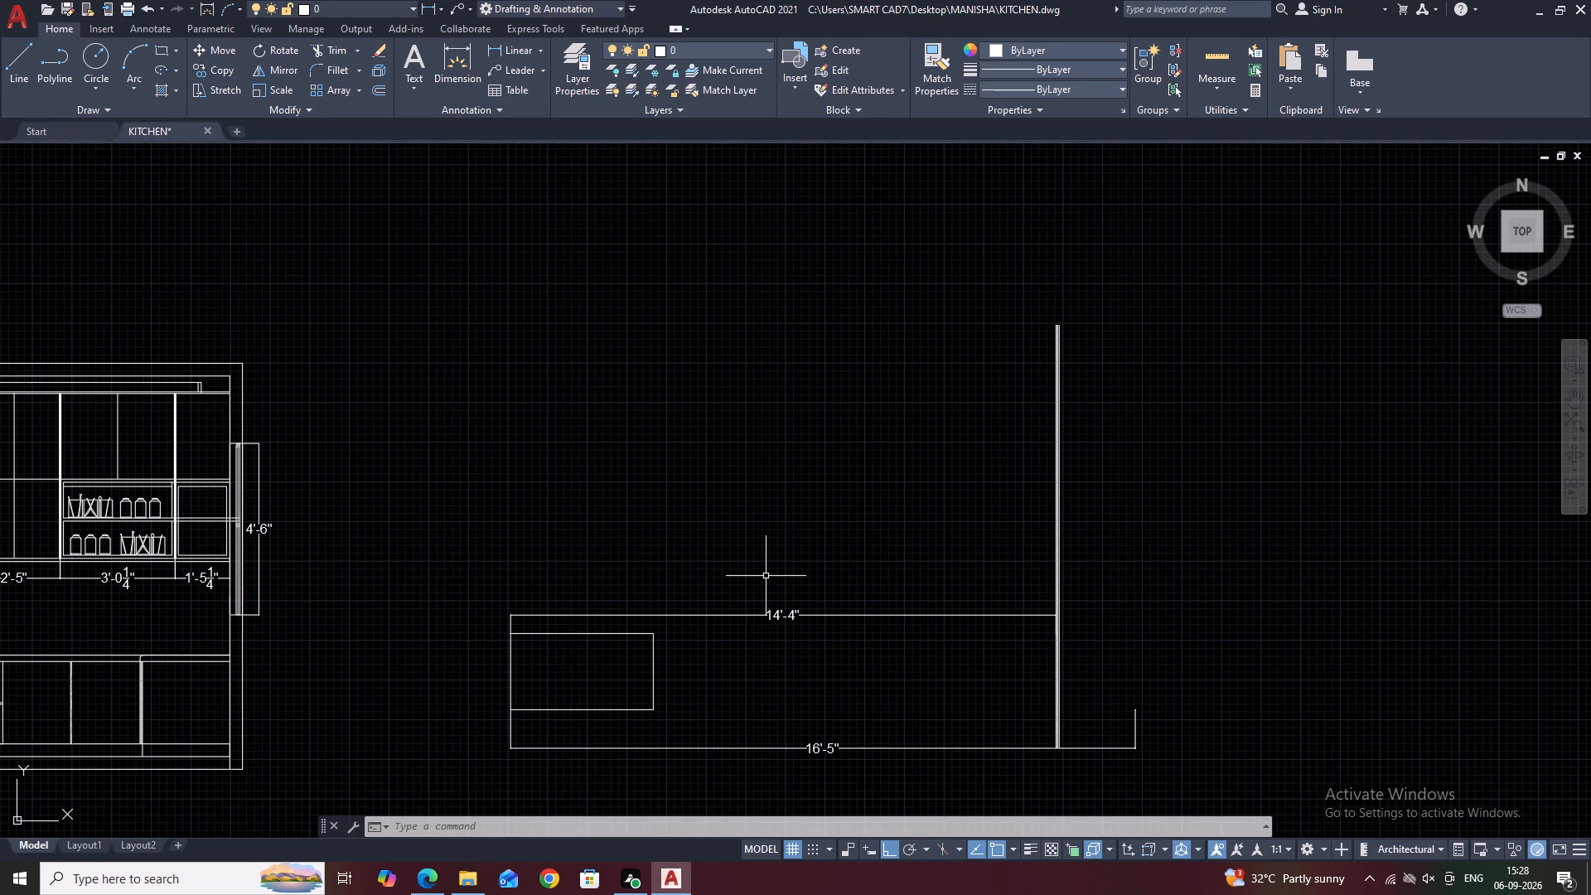
text(L)
key(space)
click(652, 634)
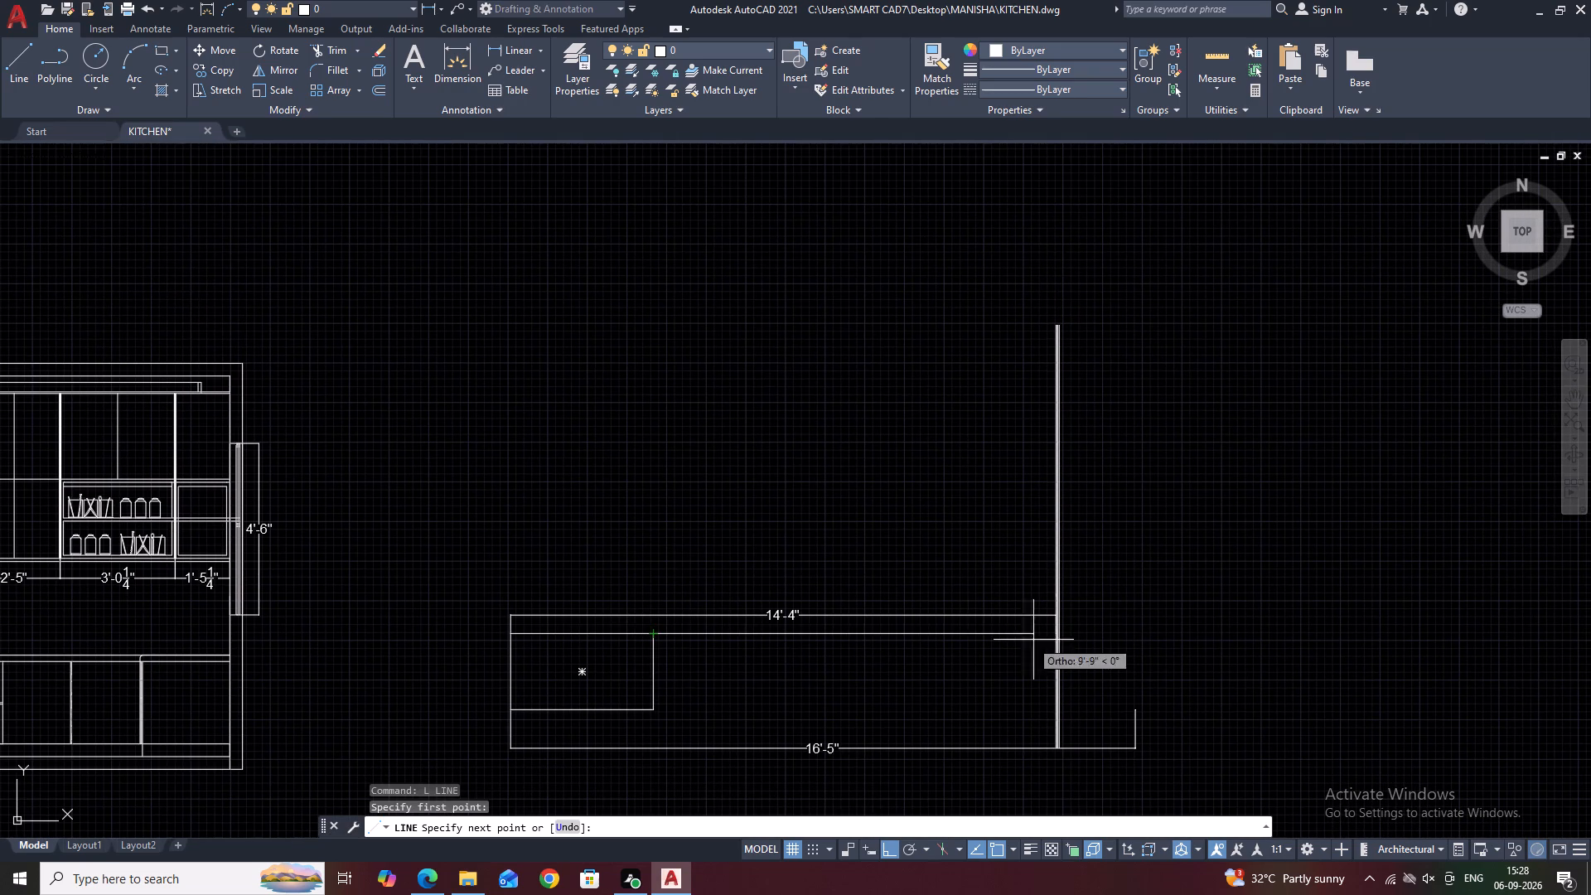
click(1058, 634)
key(Escape)
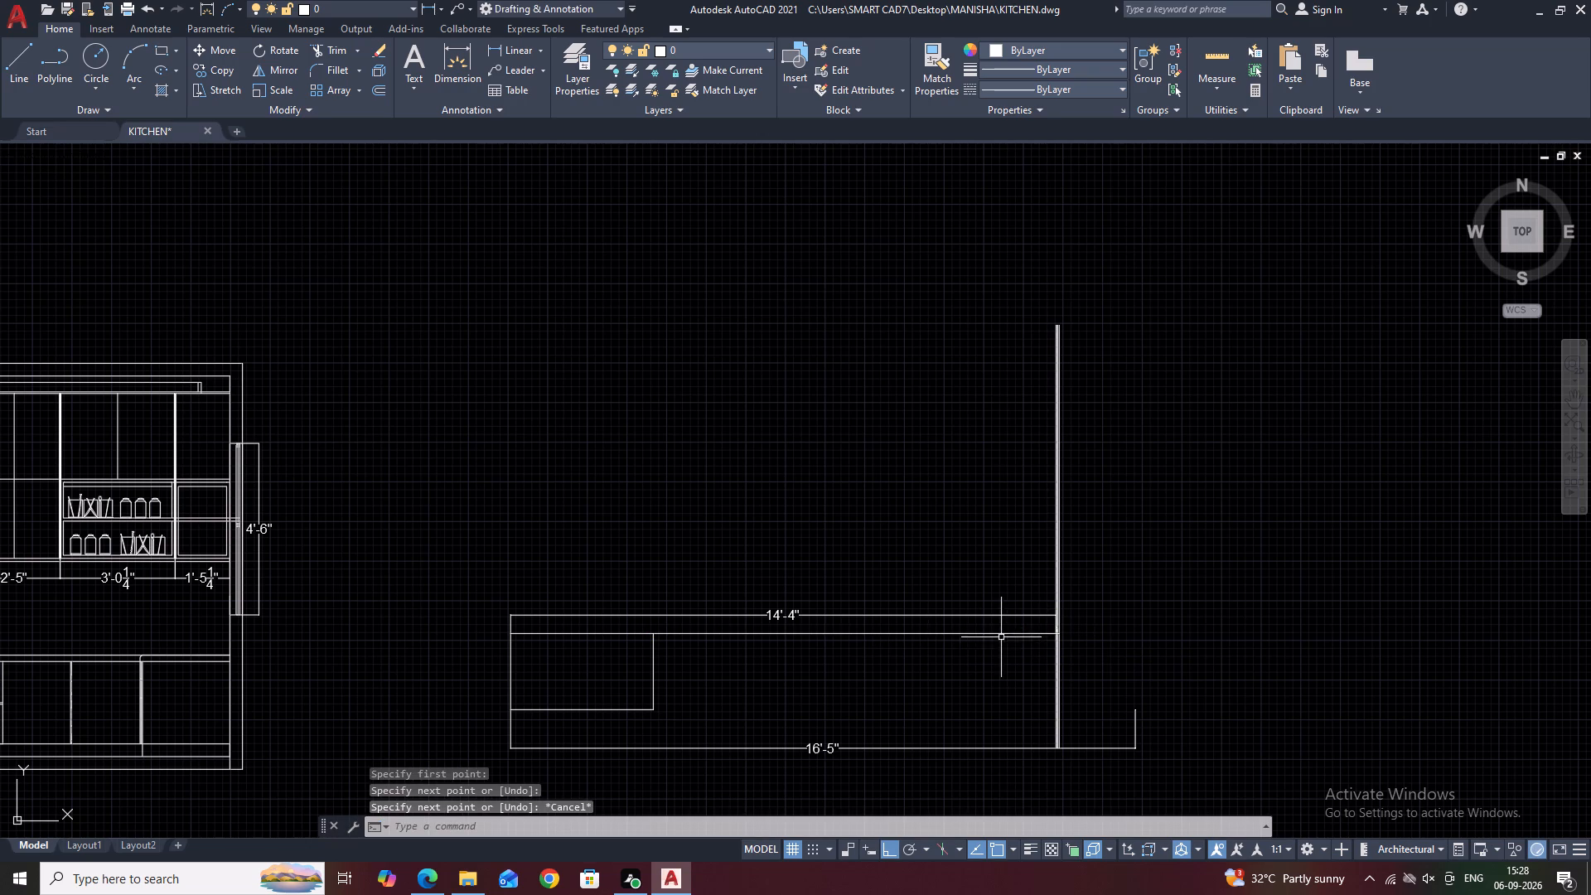
Offset the horizontal line 0.25" upward, and offset the resulting copy another 0.25" upward.
click(1000, 636)
middle_drag(960, 626, 952, 676)
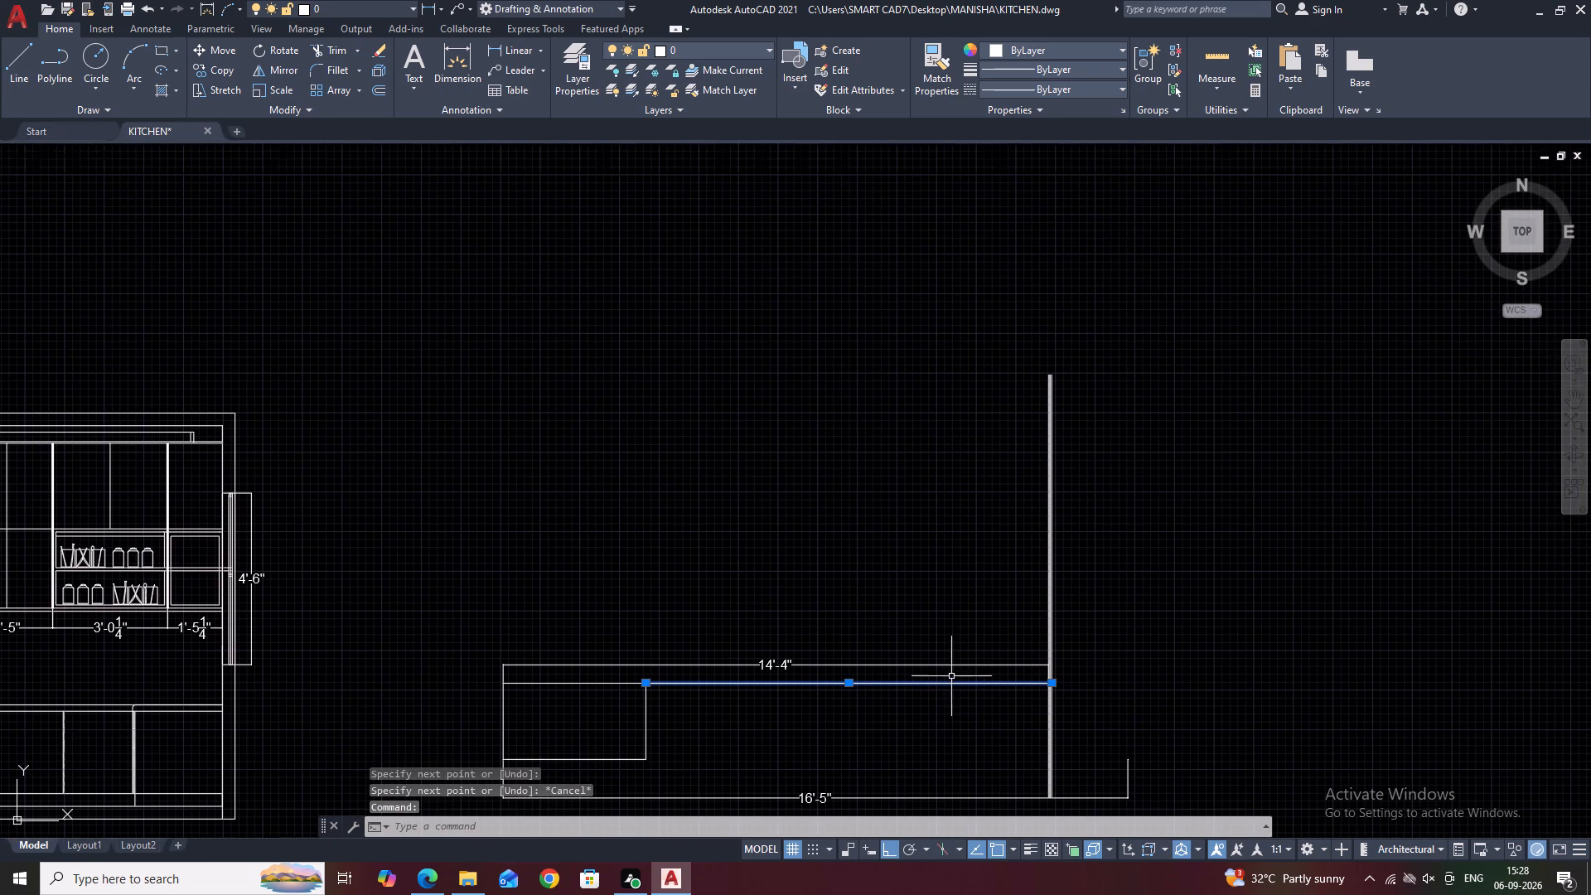
key(o)
key(space)
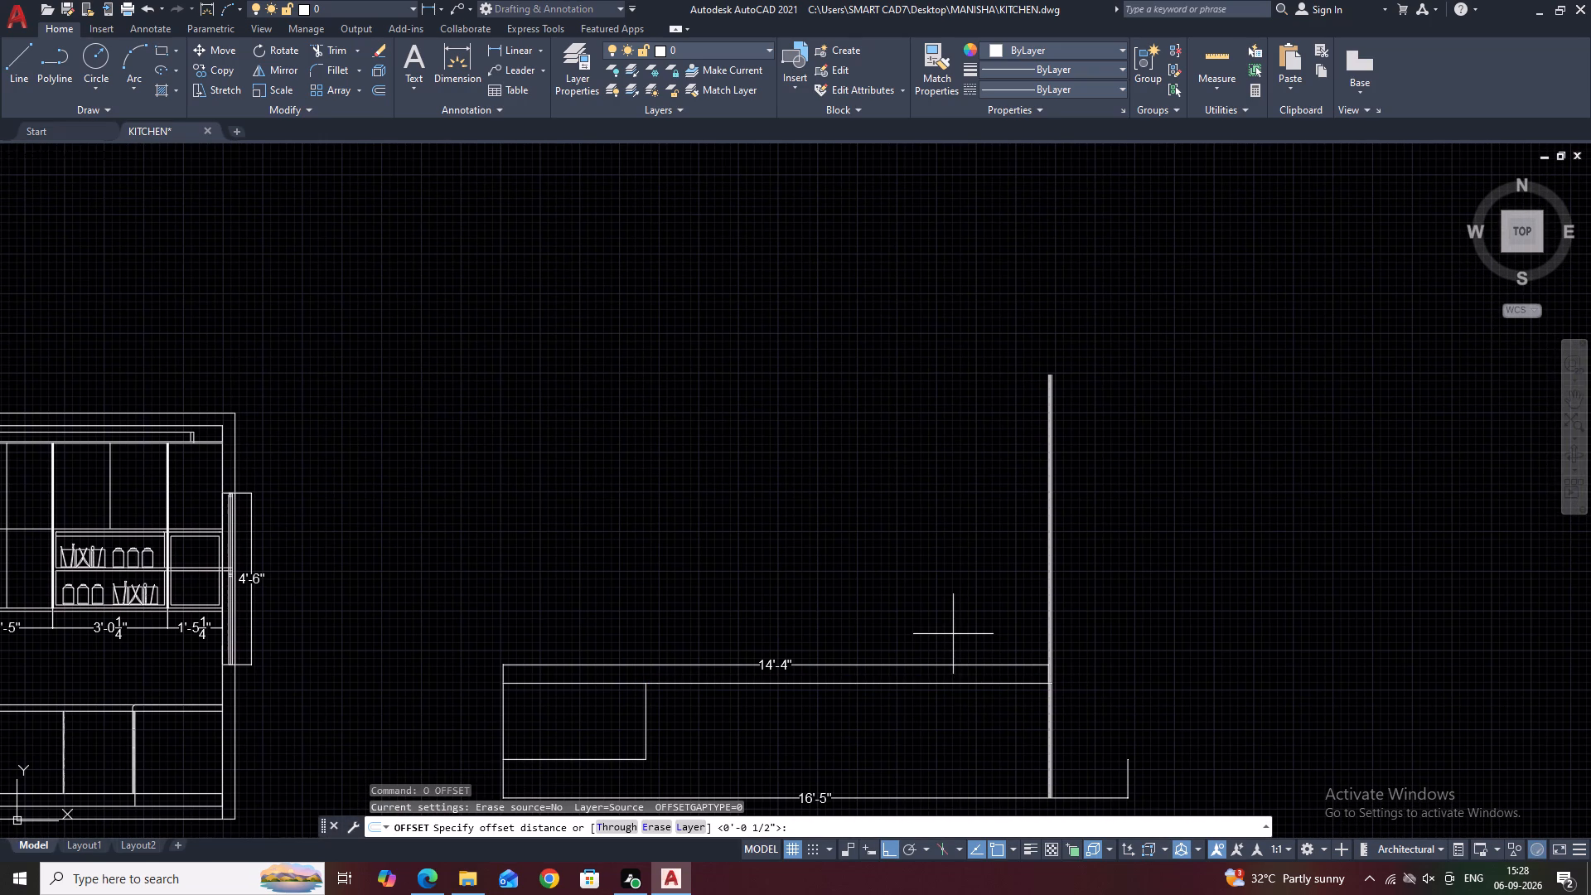
text(0.25)
key(Return)
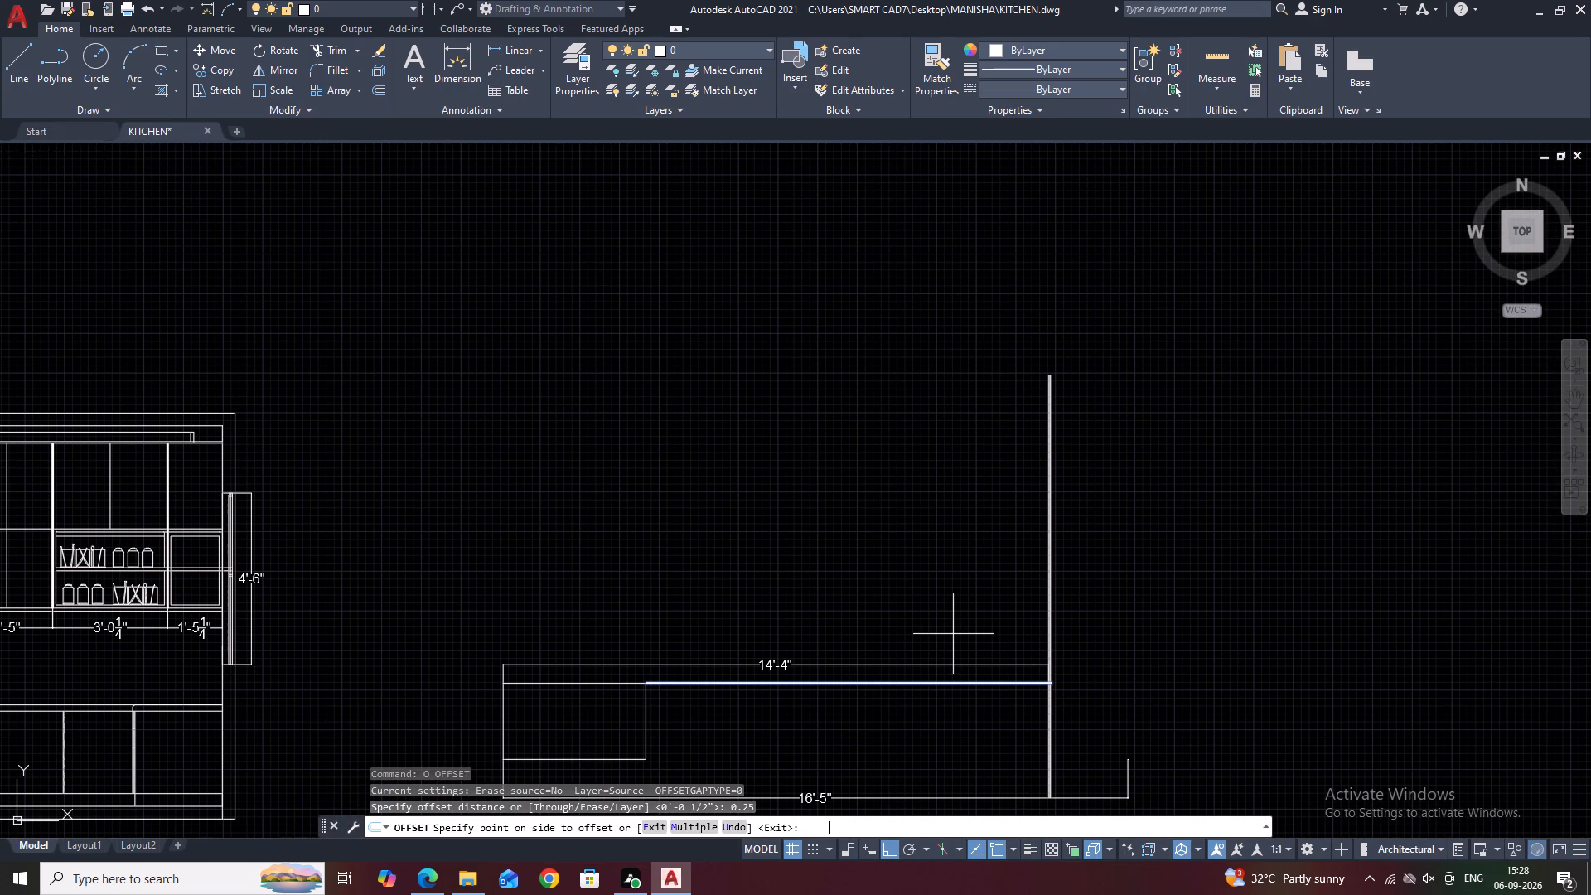
scroll(954, 581, up, 2)
click(954, 574)
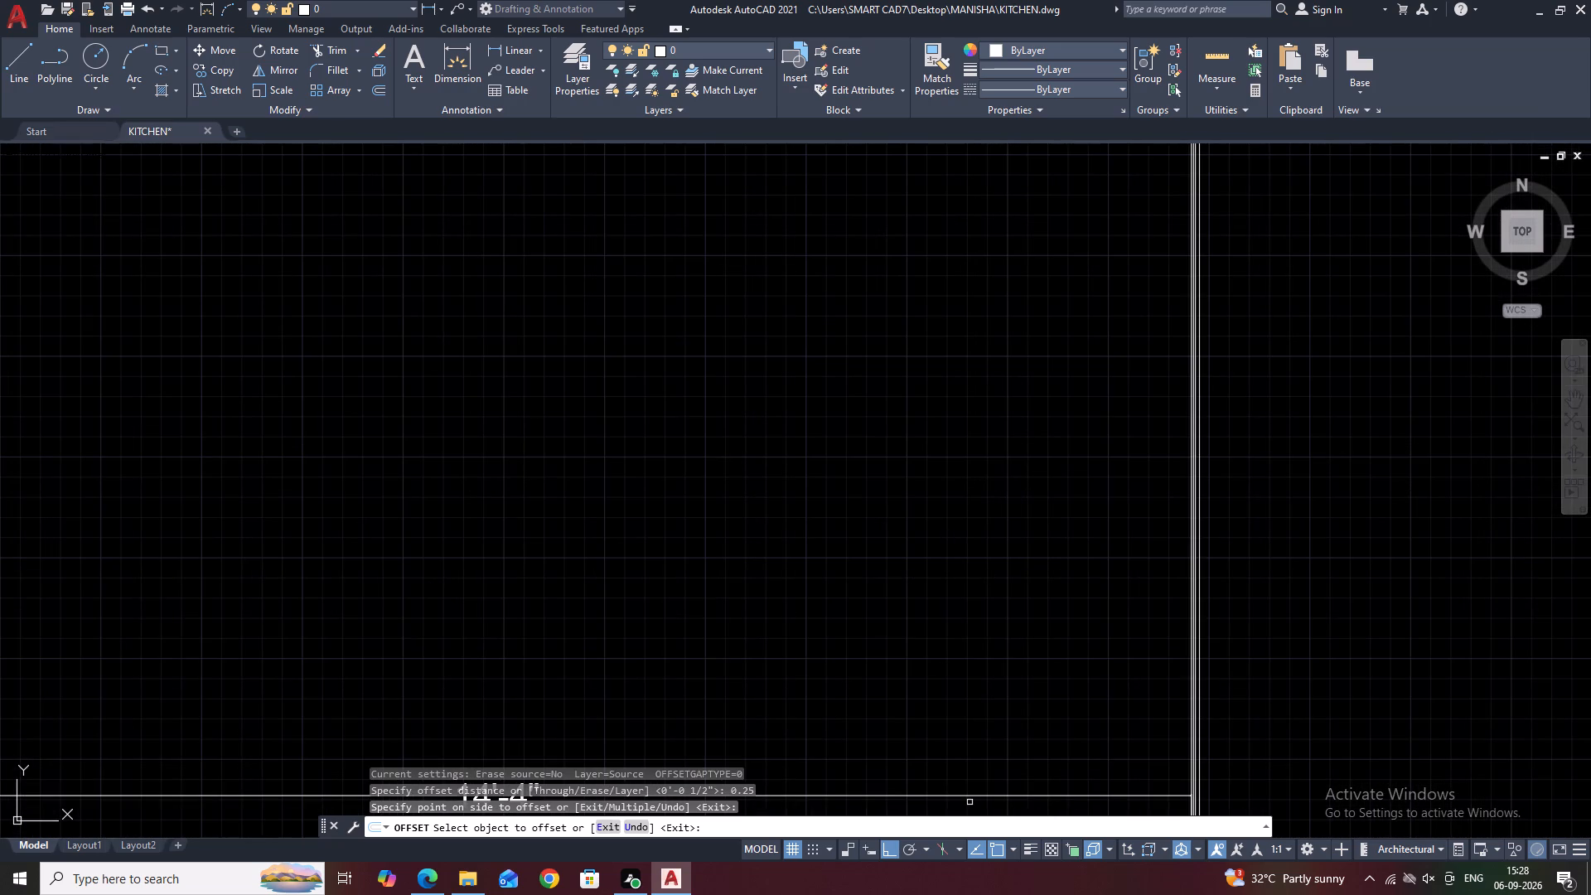
scroll(974, 592, down, 3)
scroll(911, 665, up, 6)
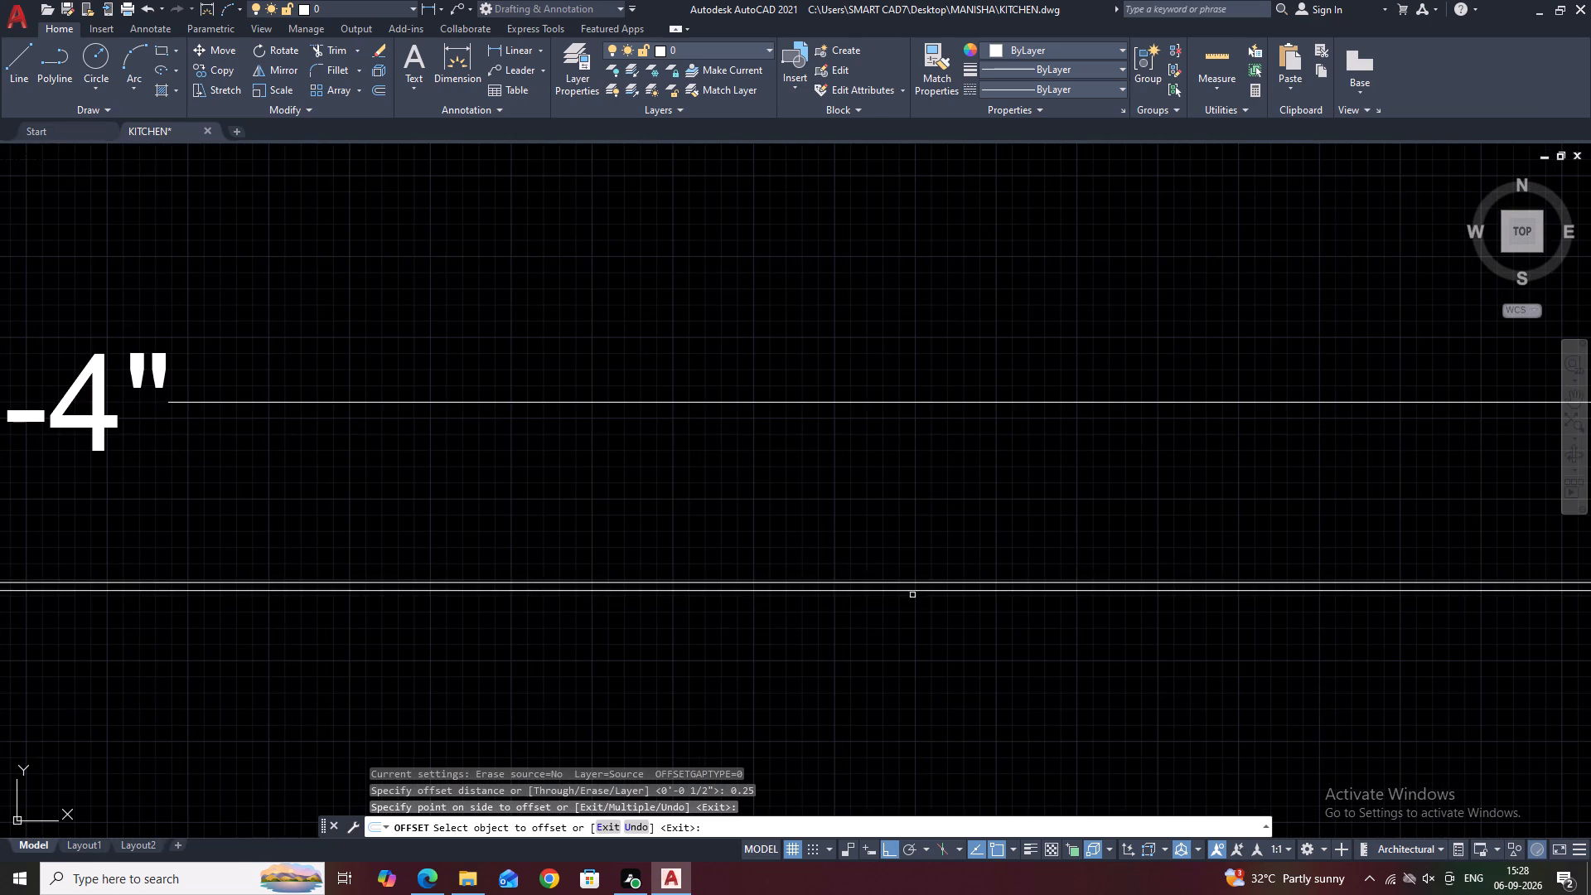
click(916, 583)
click(916, 535)
key(Escape)
Trim off the parts of the vertical lines that extend below the new horizontal lines.
scroll(880, 557, down, 4)
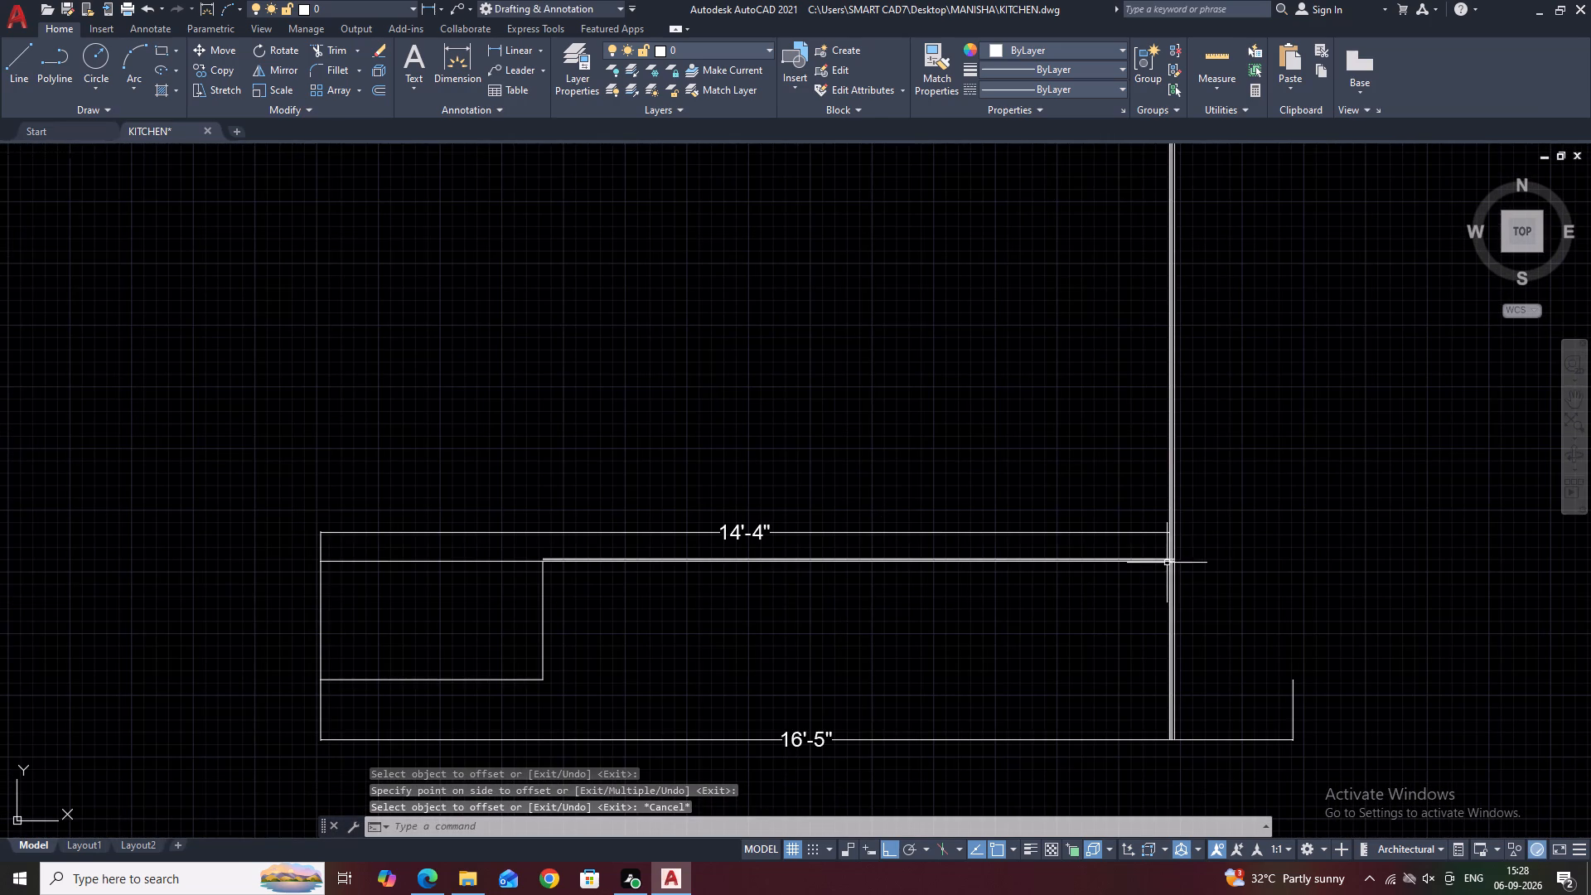
middle_drag(1239, 588, 1192, 606)
text(TR)
key(space)
click(1137, 628)
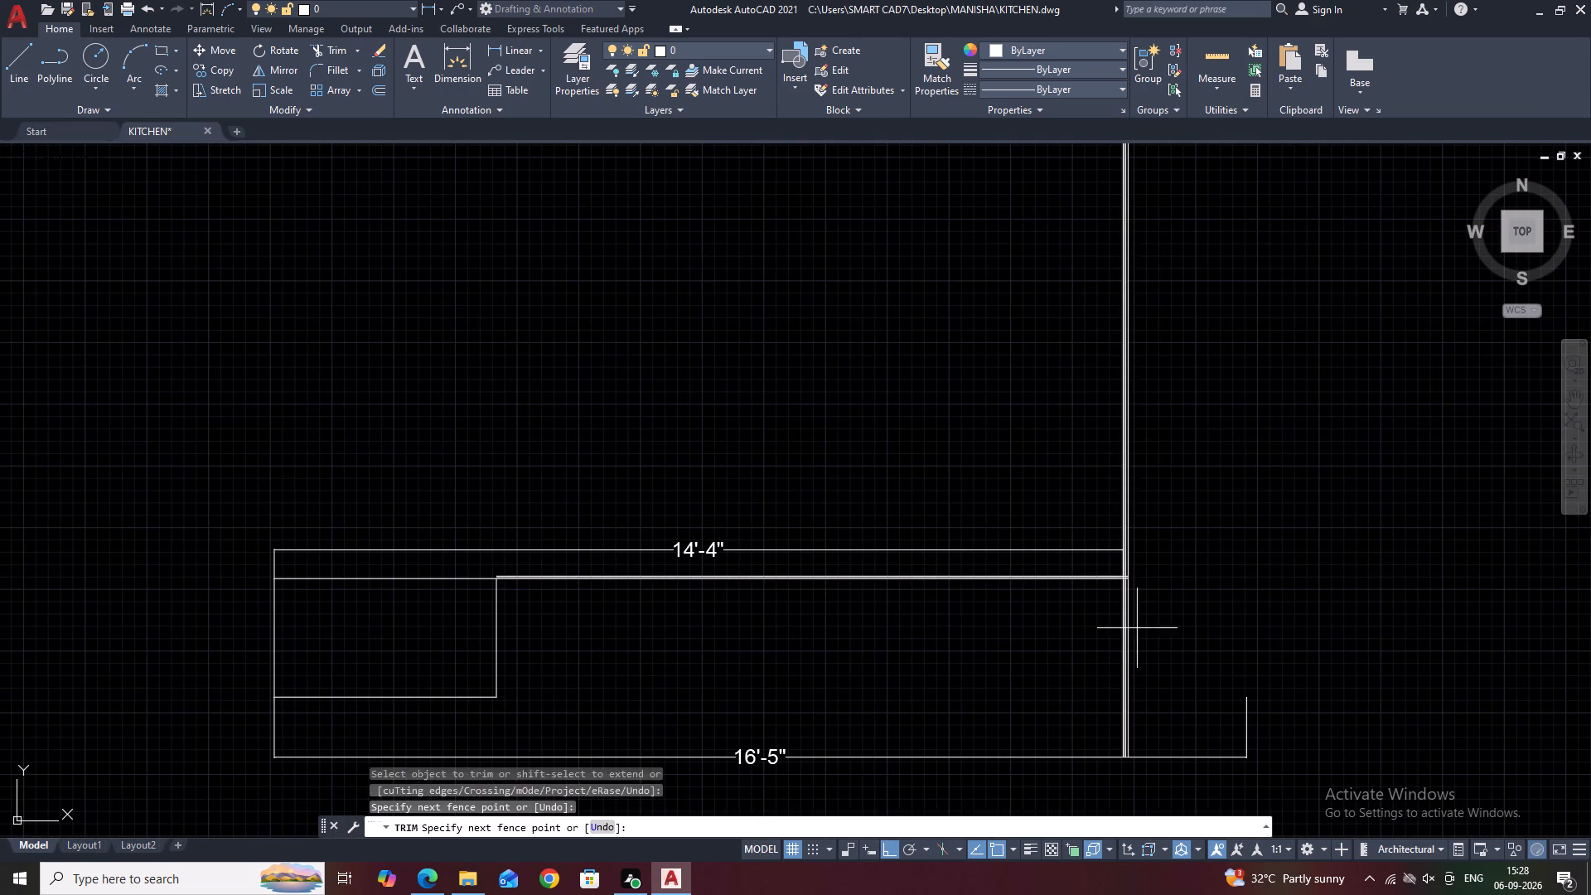
click(1087, 606)
key(Escape)
Trim the overlapping line ends where the horizontal and vertical sets cross, leaving clean nested corners.
scroll(1136, 586, up, 3)
scroll(1075, 552, up, 2)
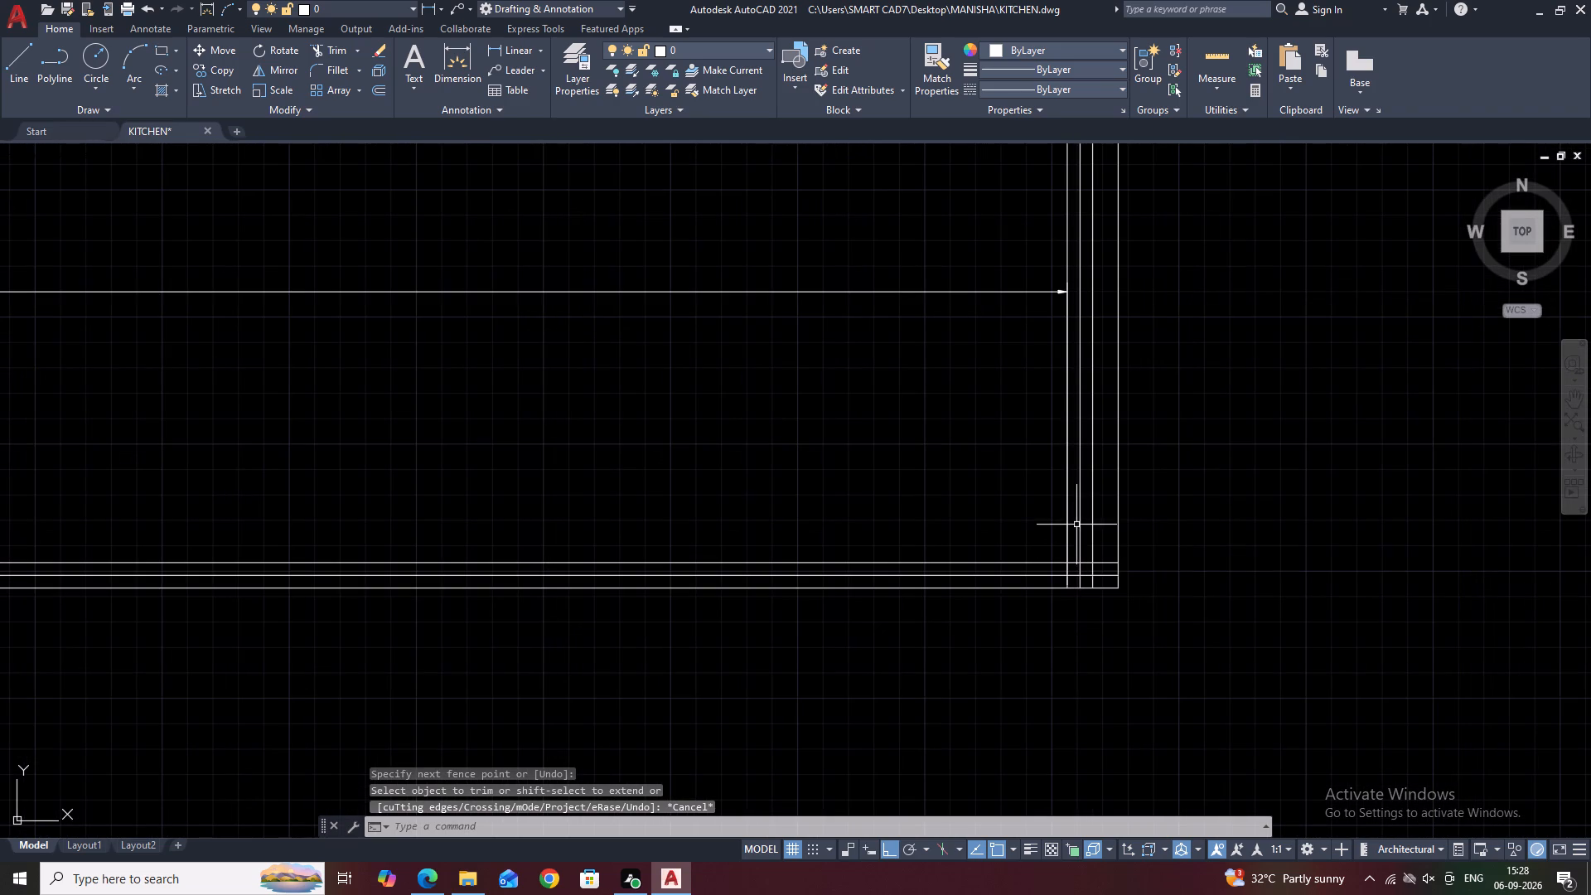
key(t)
text(R)
key(space)
scroll(1076, 565, up, 2)
click(1070, 553)
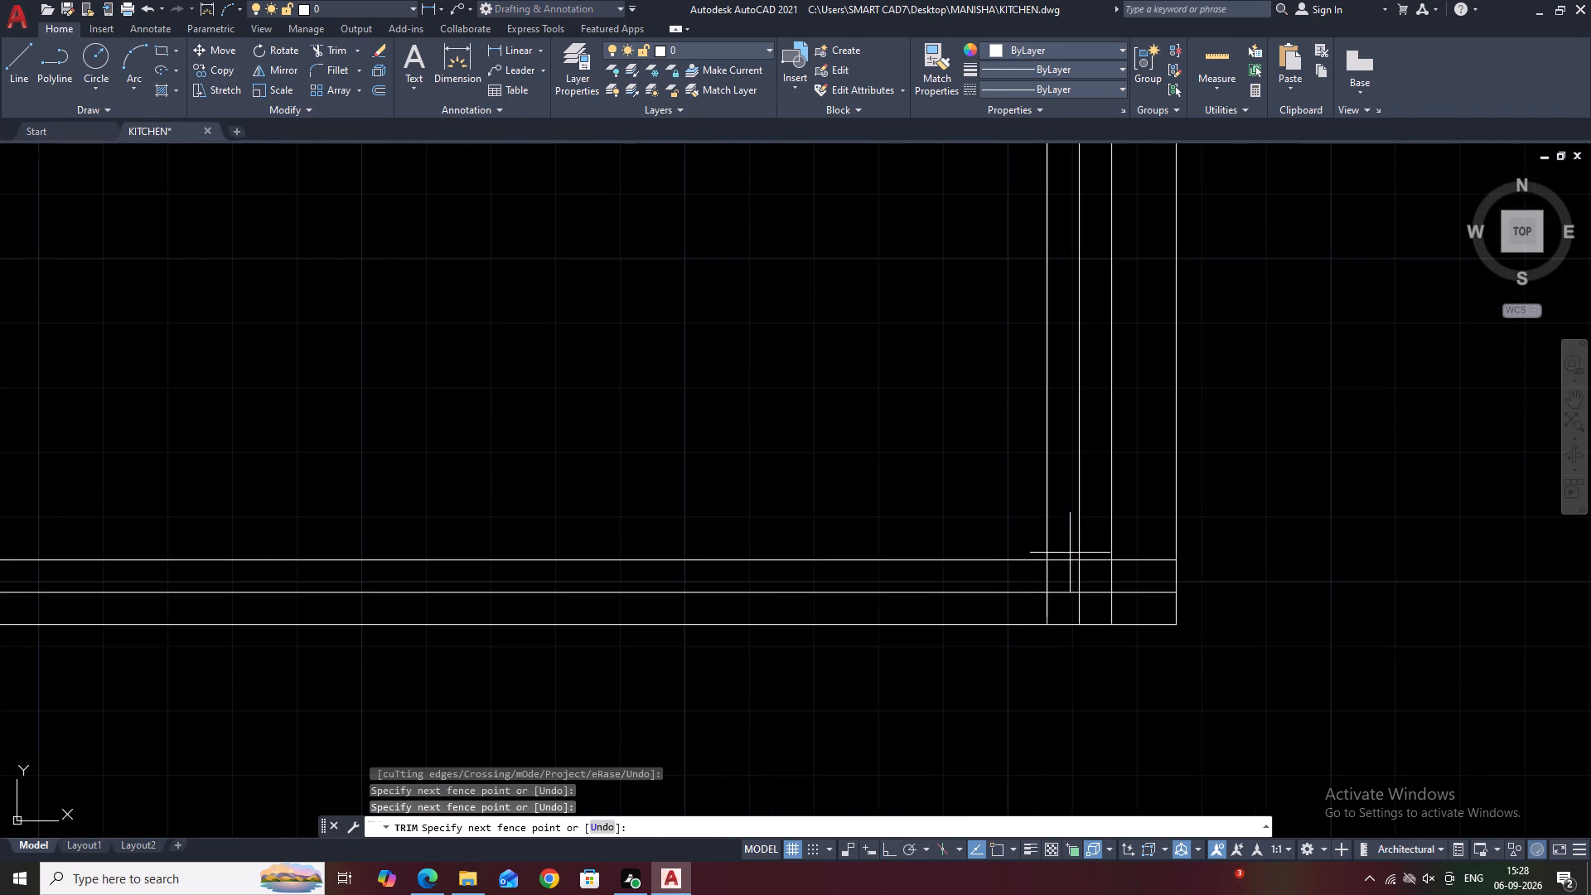
click(1043, 580)
click(1100, 548)
double_click(1100, 606)
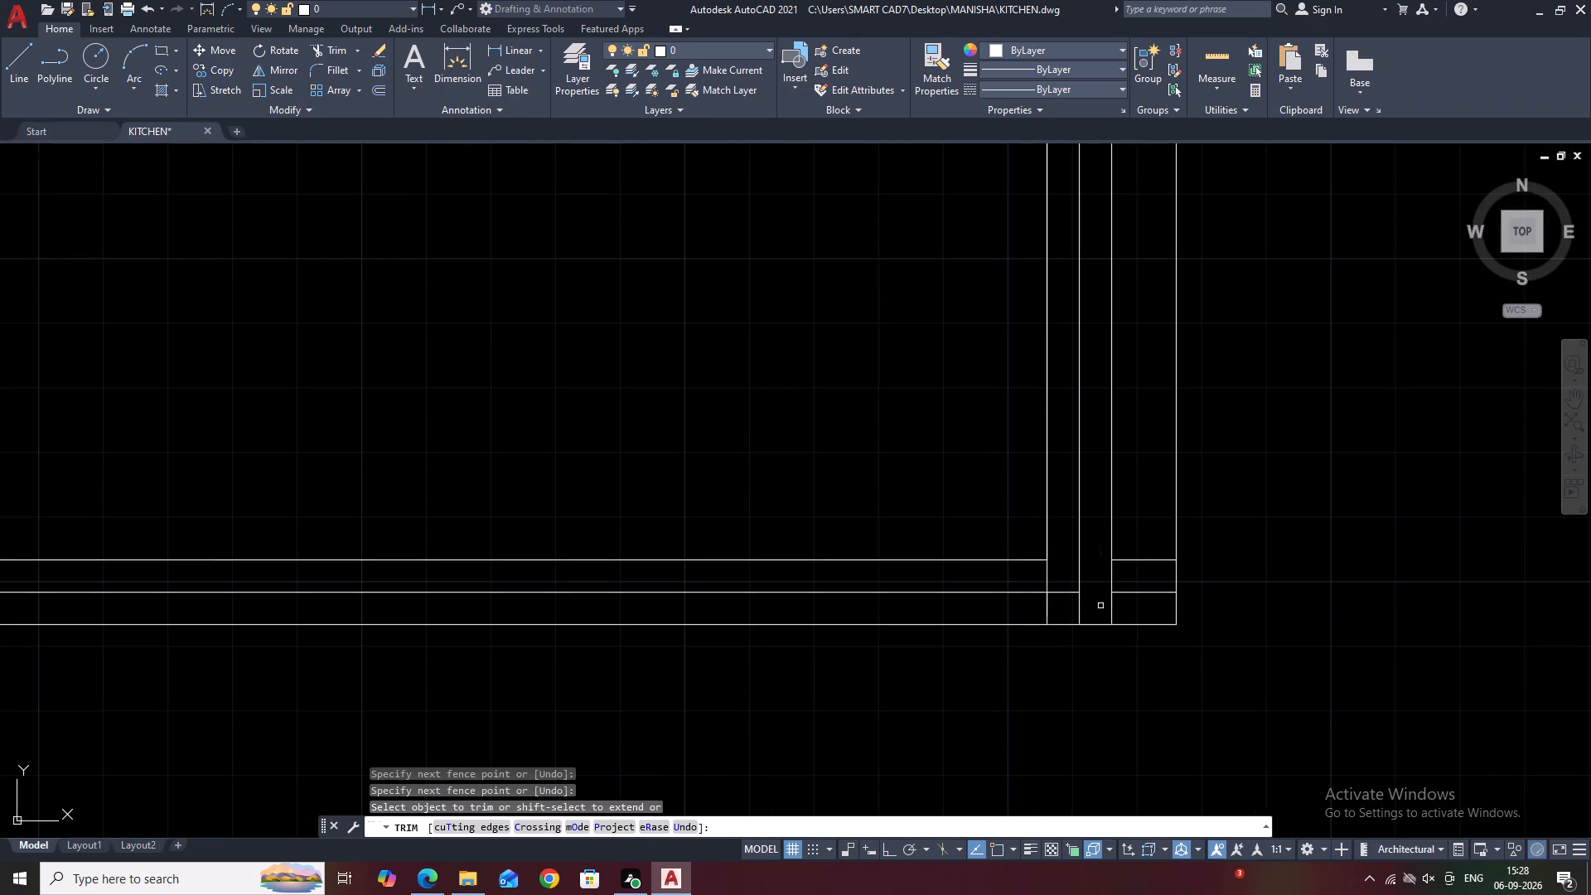
click(1010, 612)
click(1137, 606)
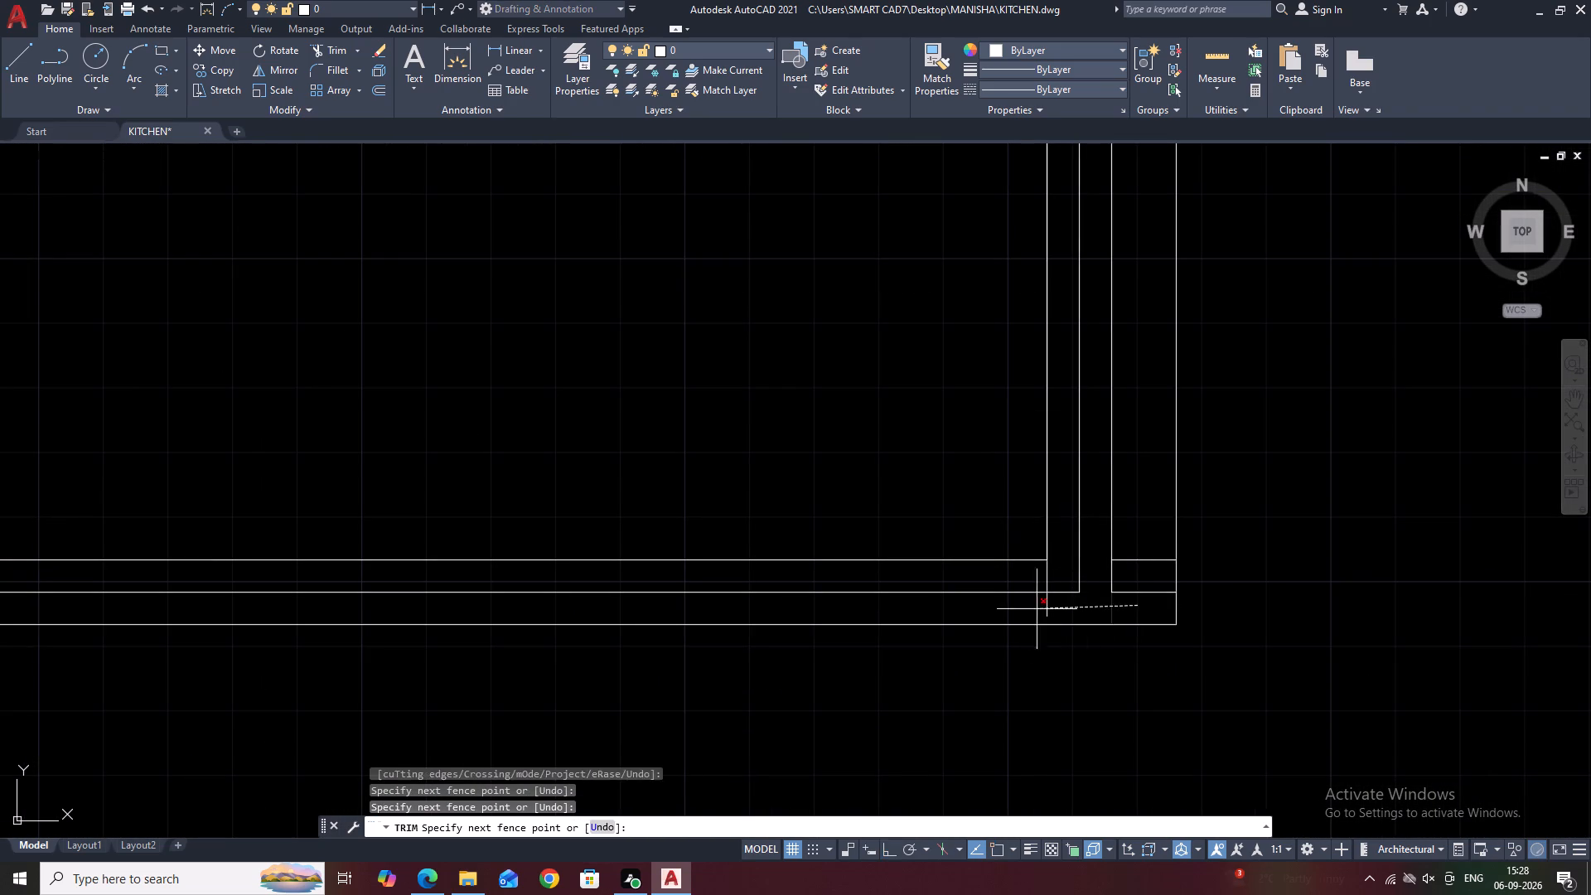
click(1031, 609)
click(1049, 576)
drag(1144, 532, 1146, 542)
click(1146, 588)
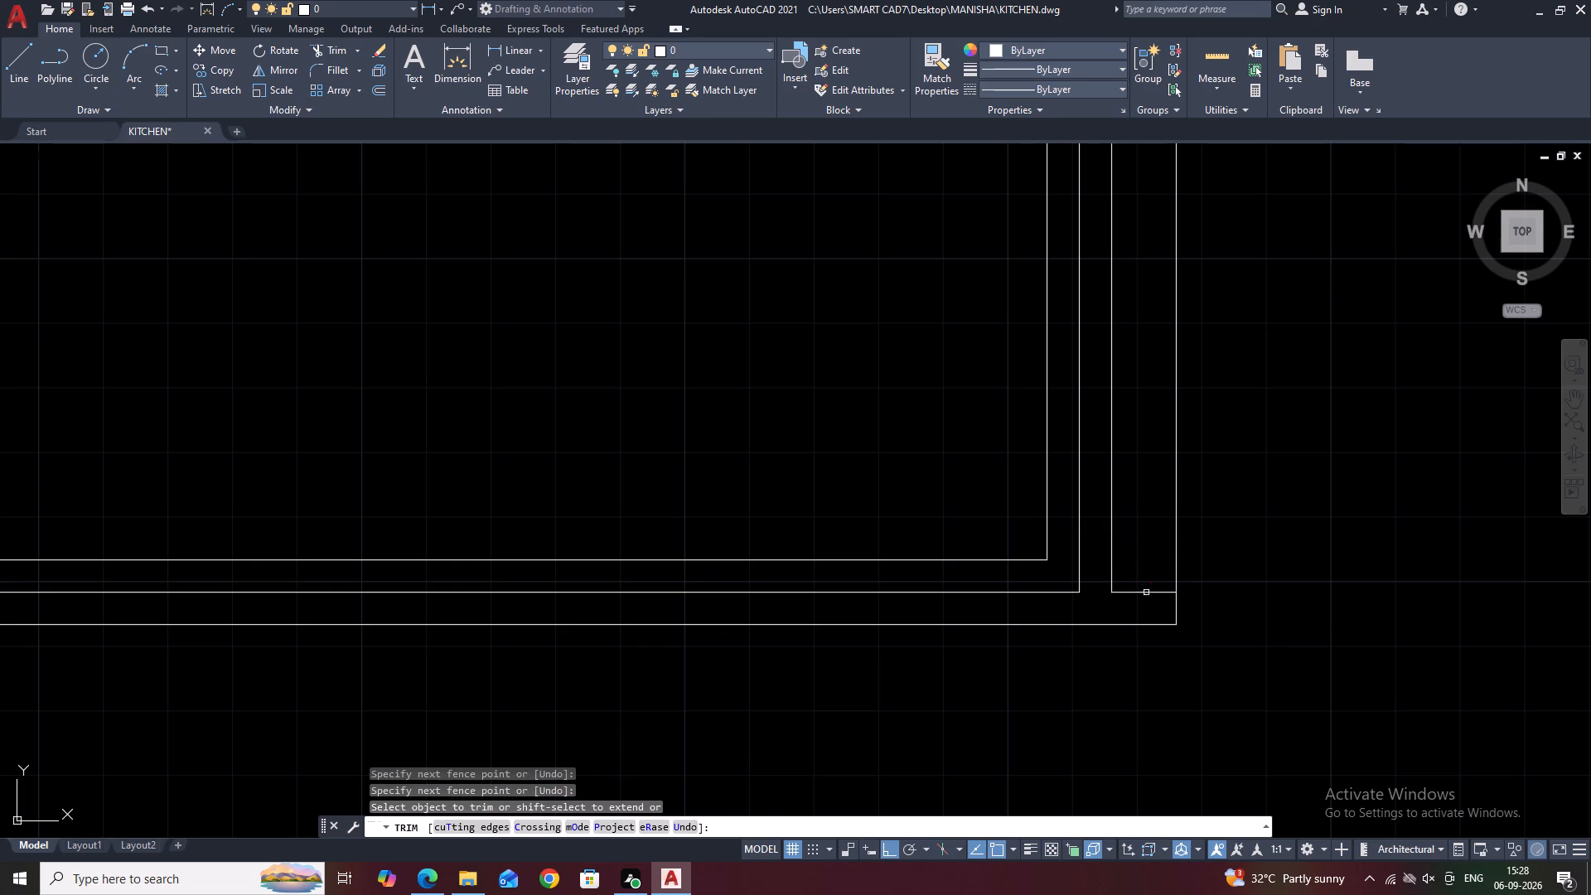
click(1136, 582)
click(1132, 596)
scroll(1123, 570, down, 2)
key(Escape)
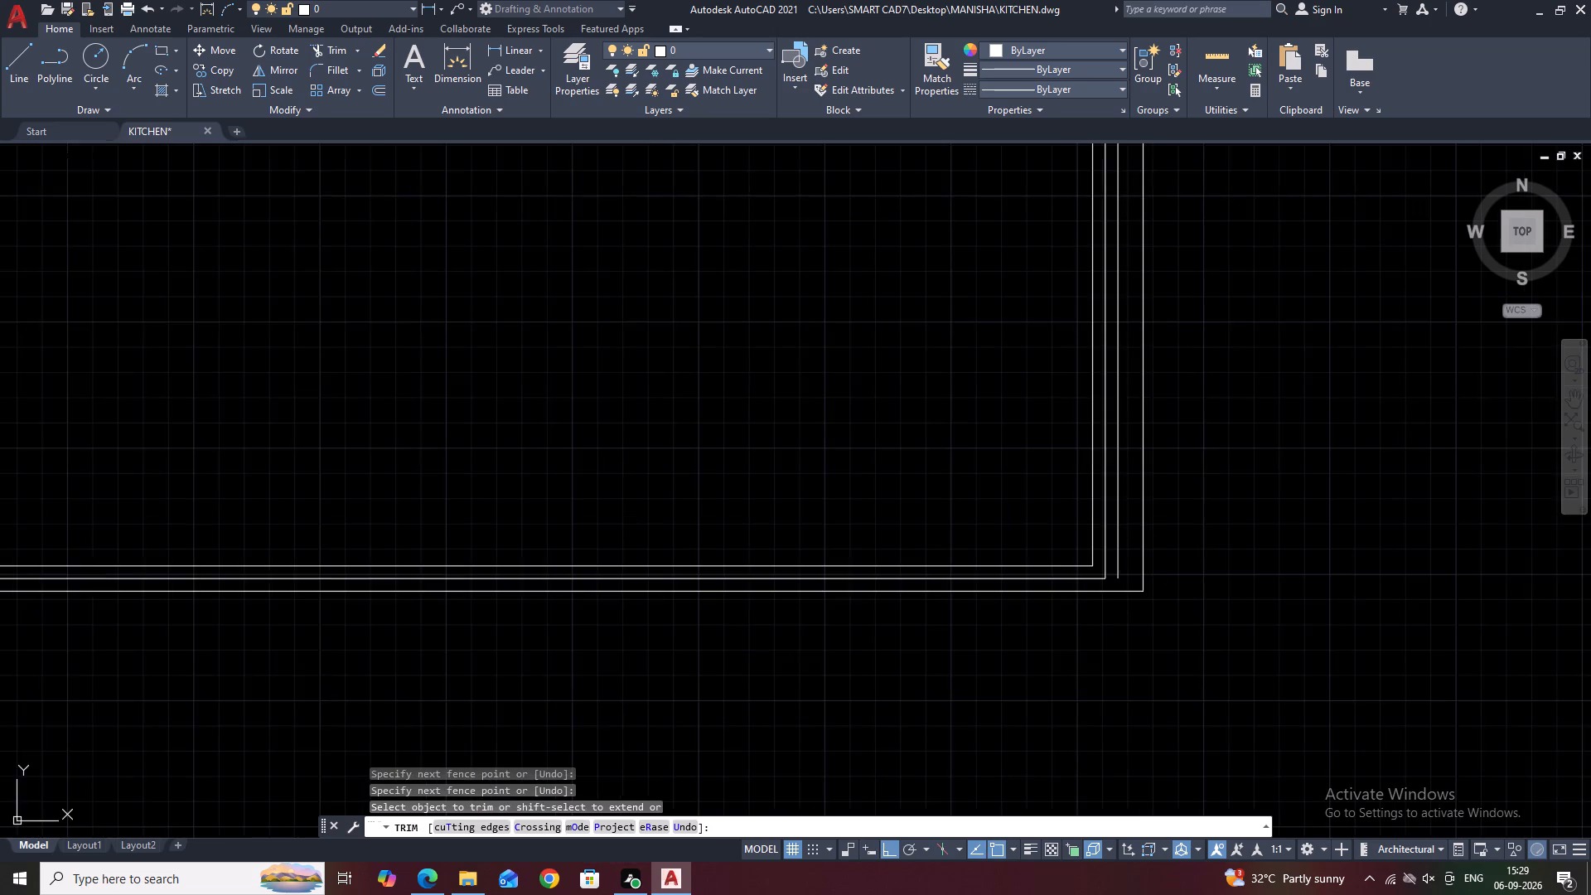
Stretch the lower end of the third vertical line down to the lowest horizontal line.
scroll(1123, 576, up, 2)
click(1103, 561)
click(1103, 585)
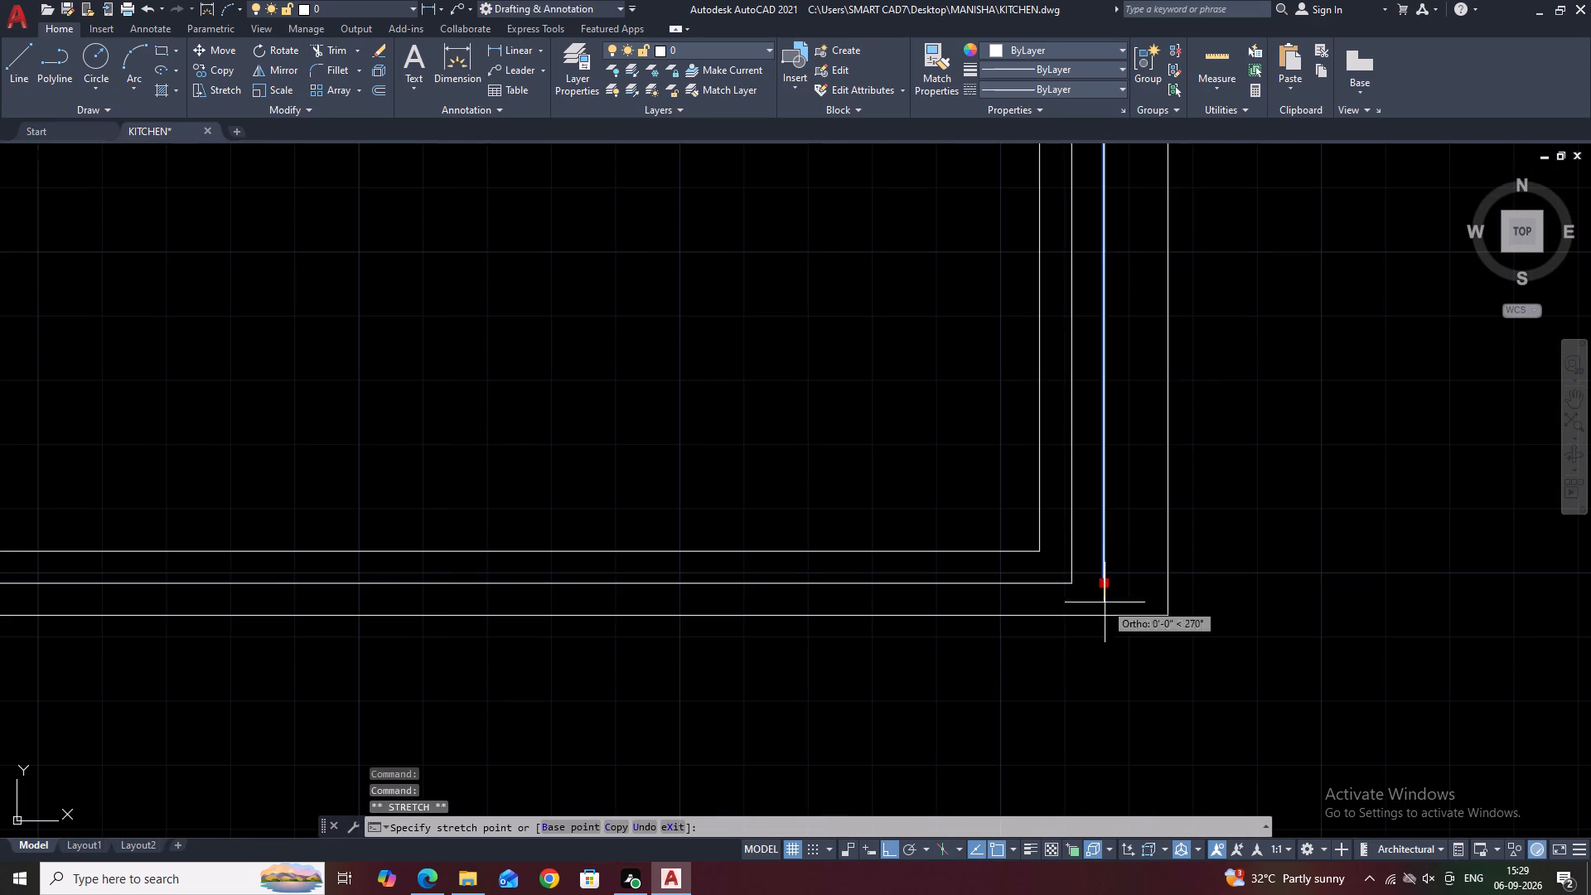
click(1105, 617)
key(Escape)
scroll(994, 594, down, 6)
Draw a vertical line up from the right end of the 16'-5" dimension, extending above the L-shaped lines.
middle_drag(1076, 514, 1076, 549)
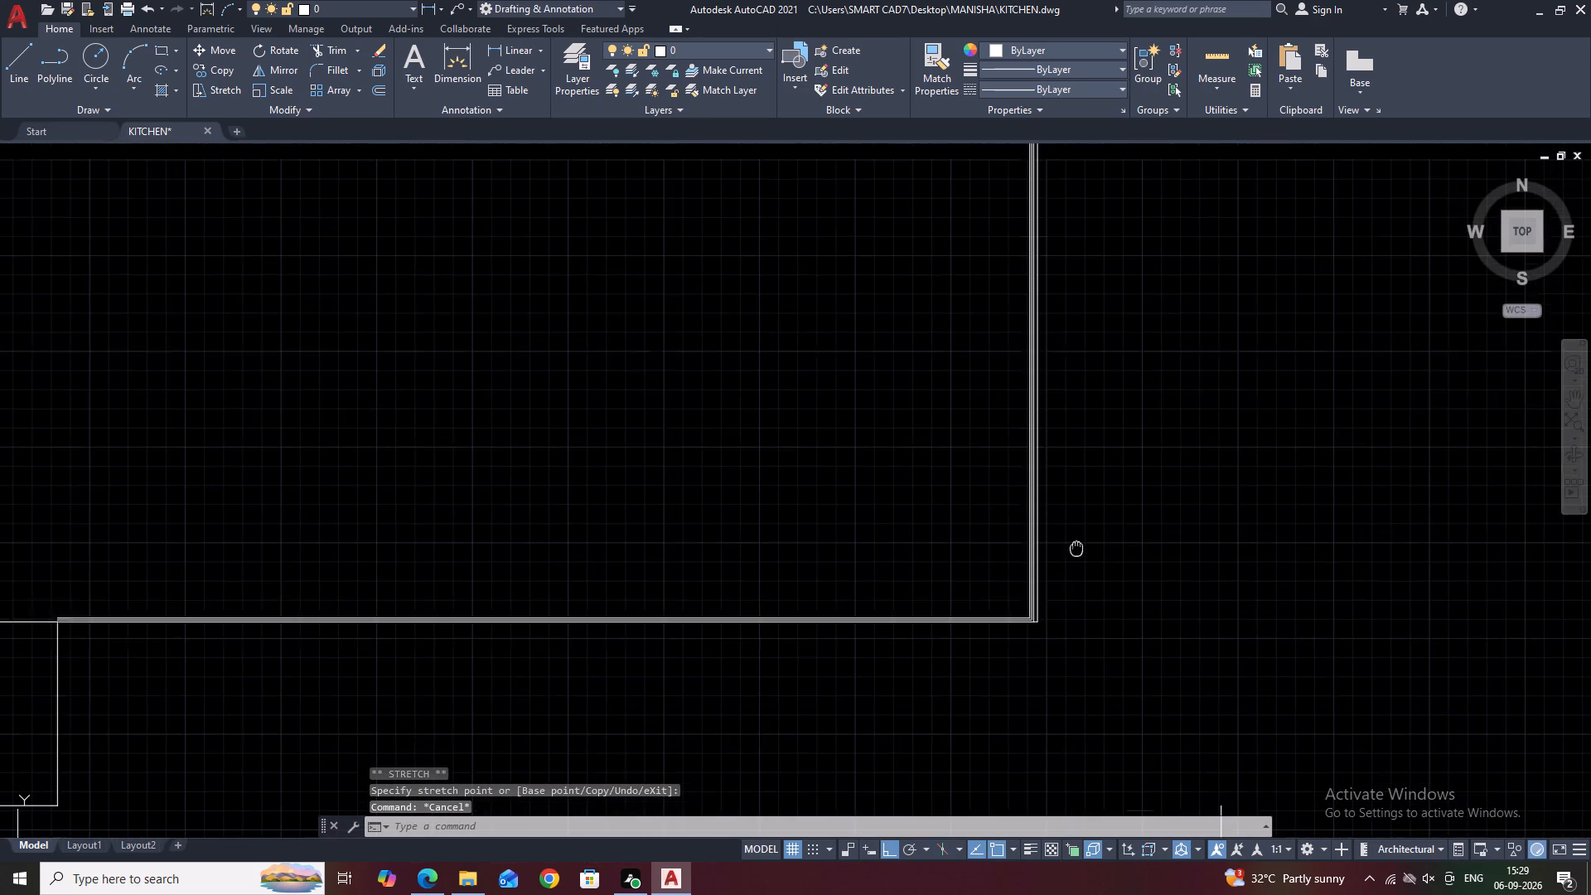
middle_drag(1076, 549, 1077, 559)
scroll(1077, 554, down, 3)
middle_drag(1161, 516, 953, 567)
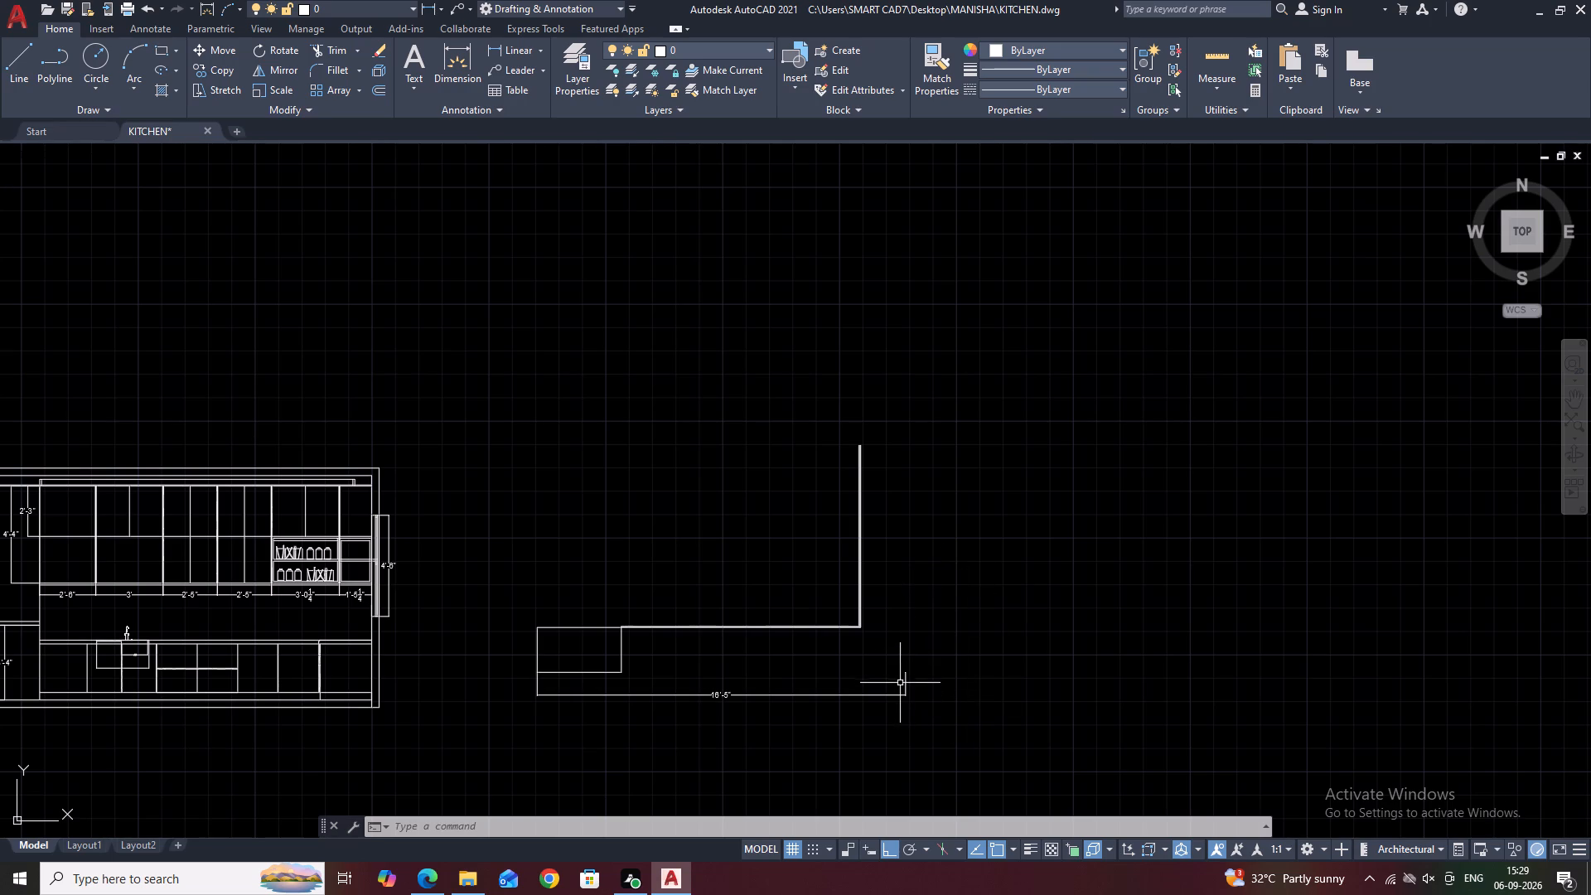
text(L)
key(space)
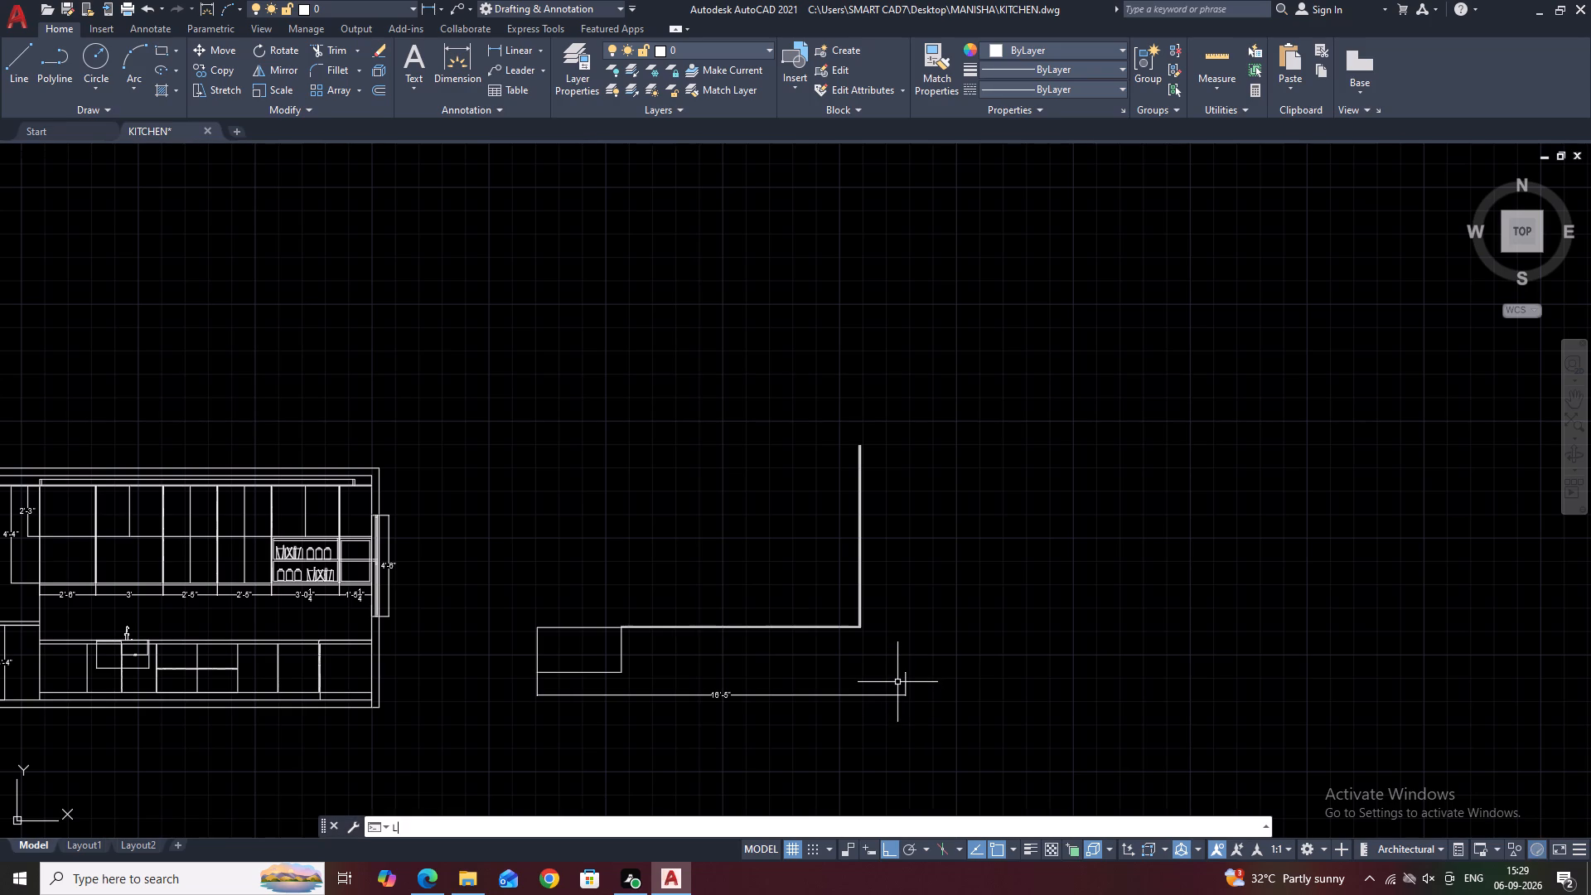
click(904, 674)
click(926, 360)
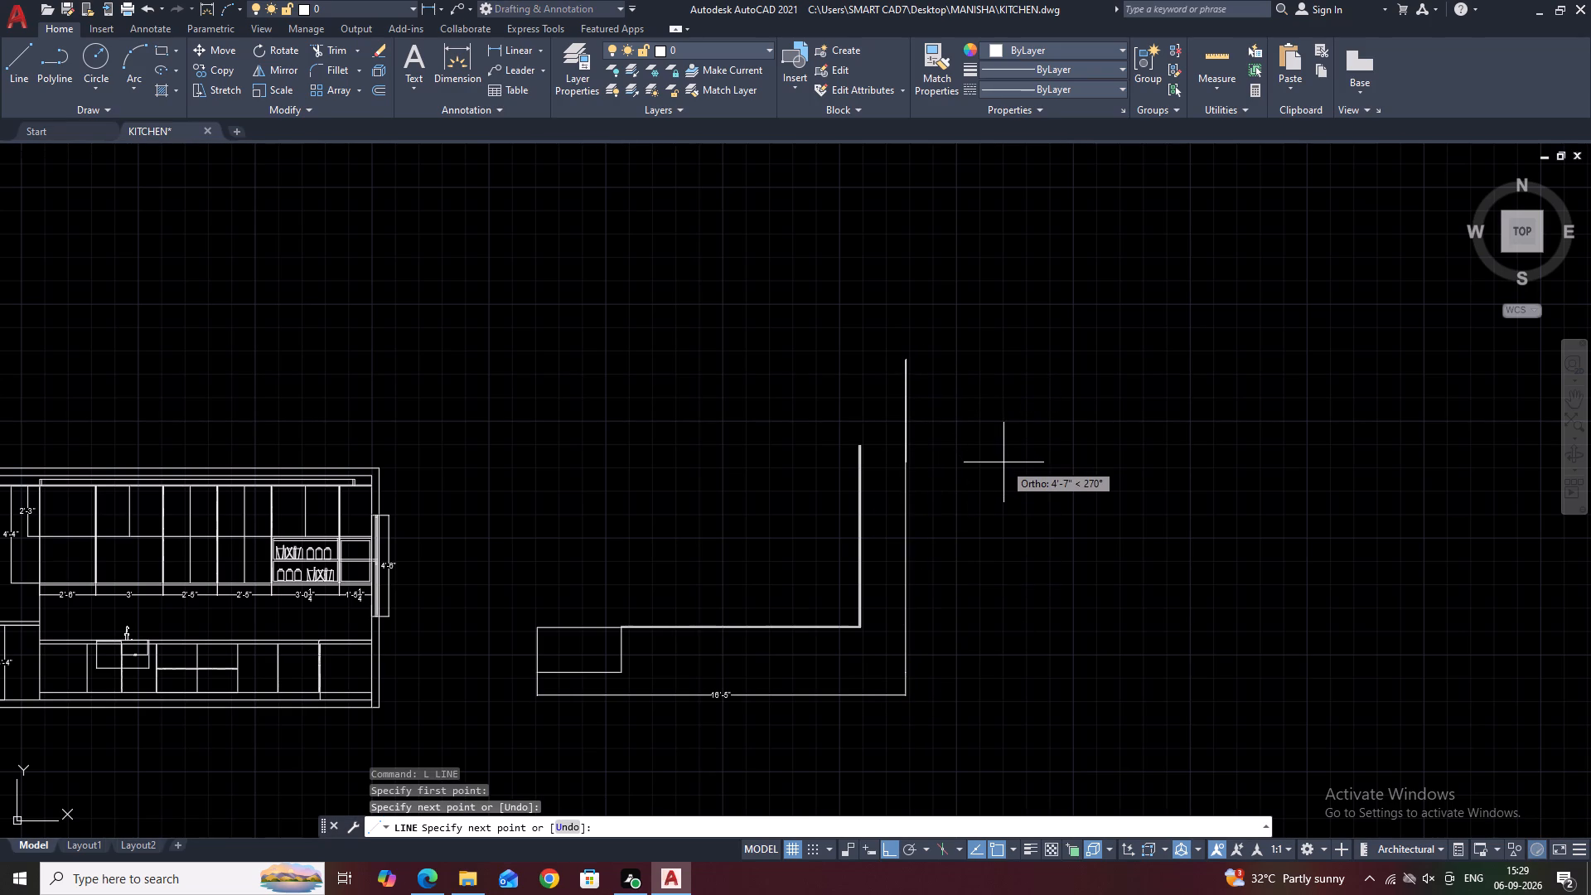
key(space)
Offset the new outer vertical line 4" to the right.
click(923, 399)
click(896, 361)
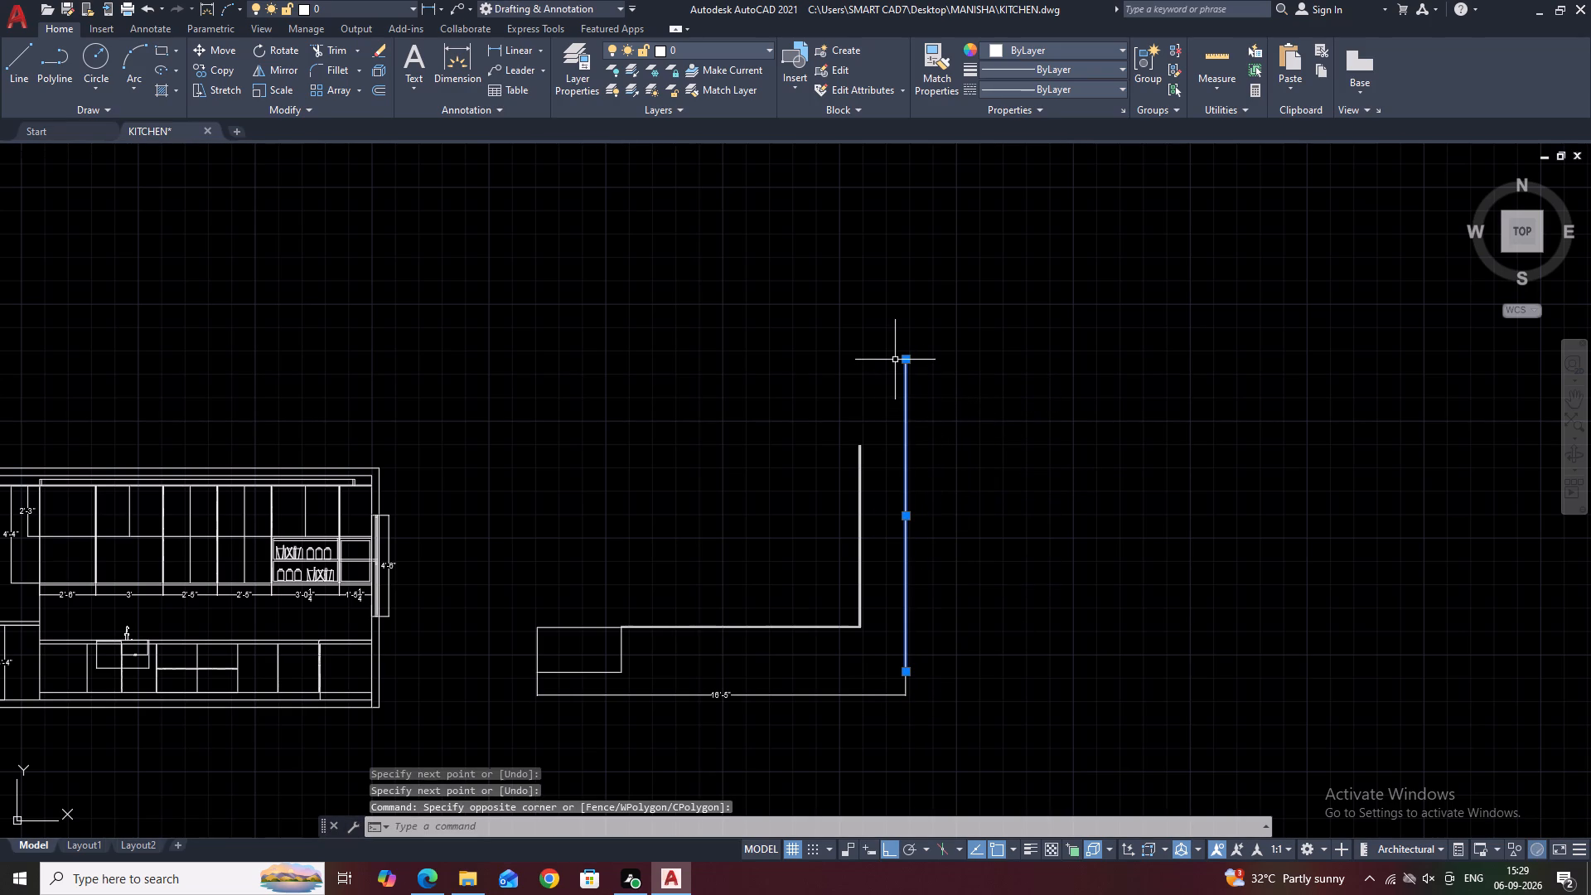
text(O)
key(space)
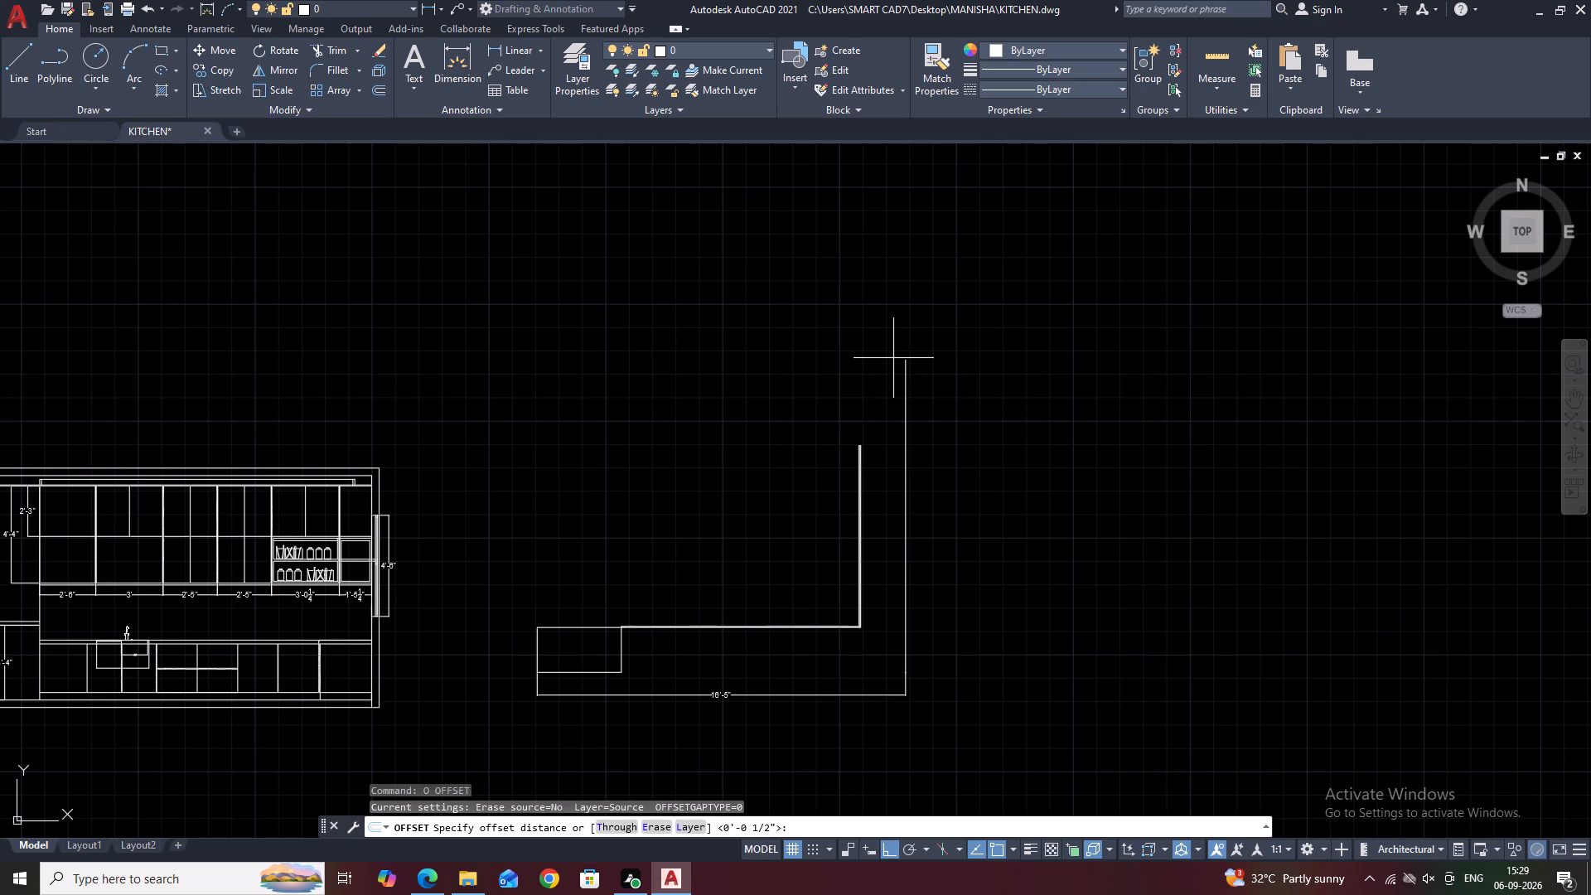
key(4)
key(space)
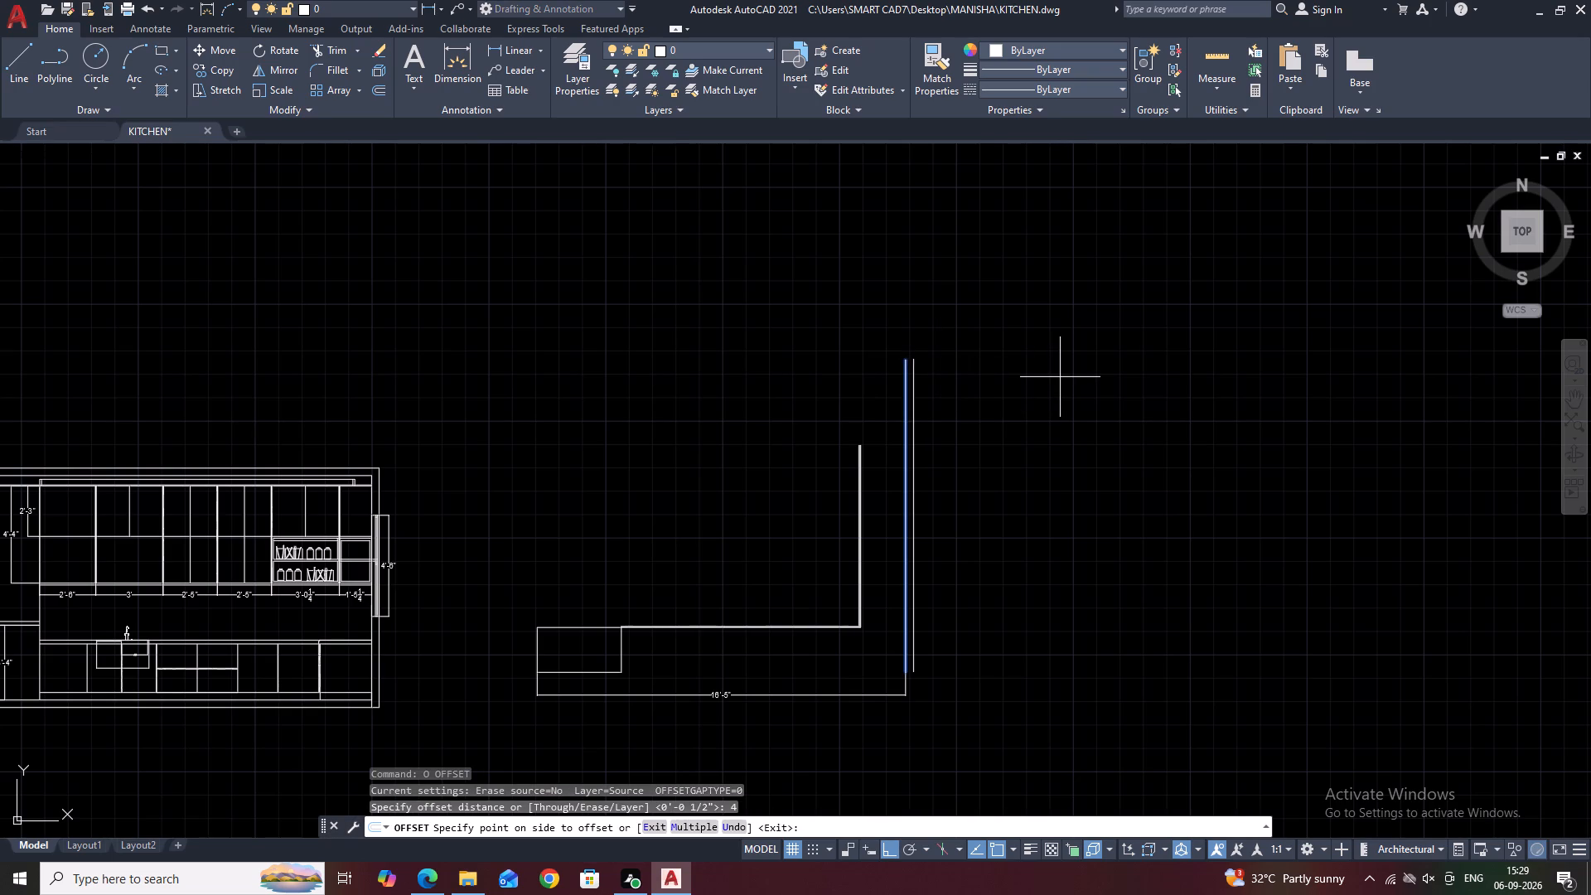
click(1060, 377)
key(Escape)
scroll(930, 682, up, 2)
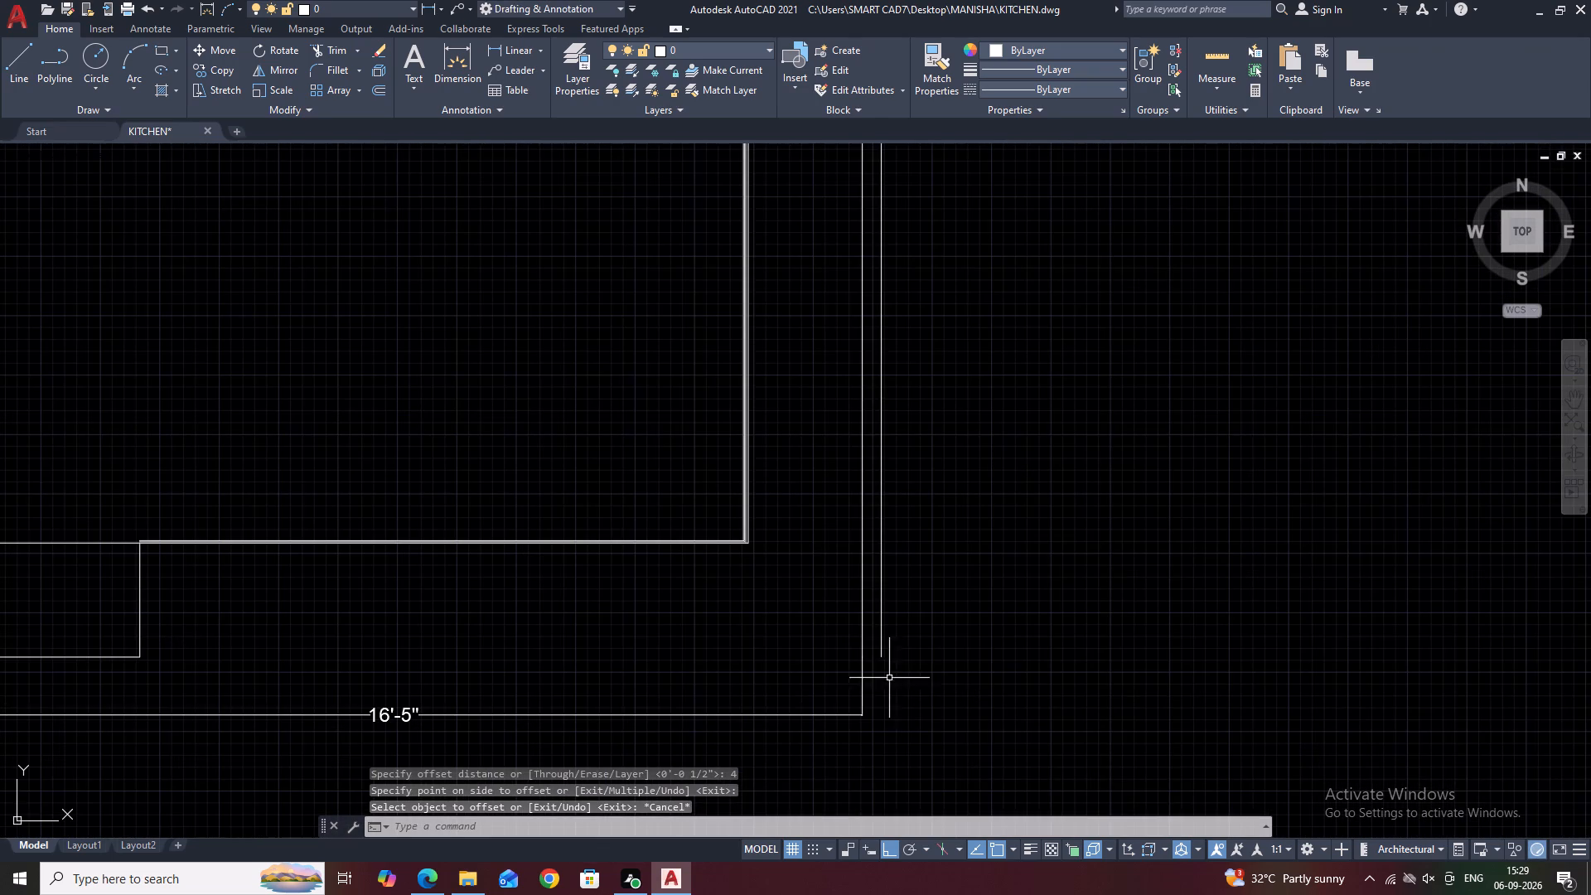
click(863, 653)
key(Escape)
scroll(870, 648, up, 2)
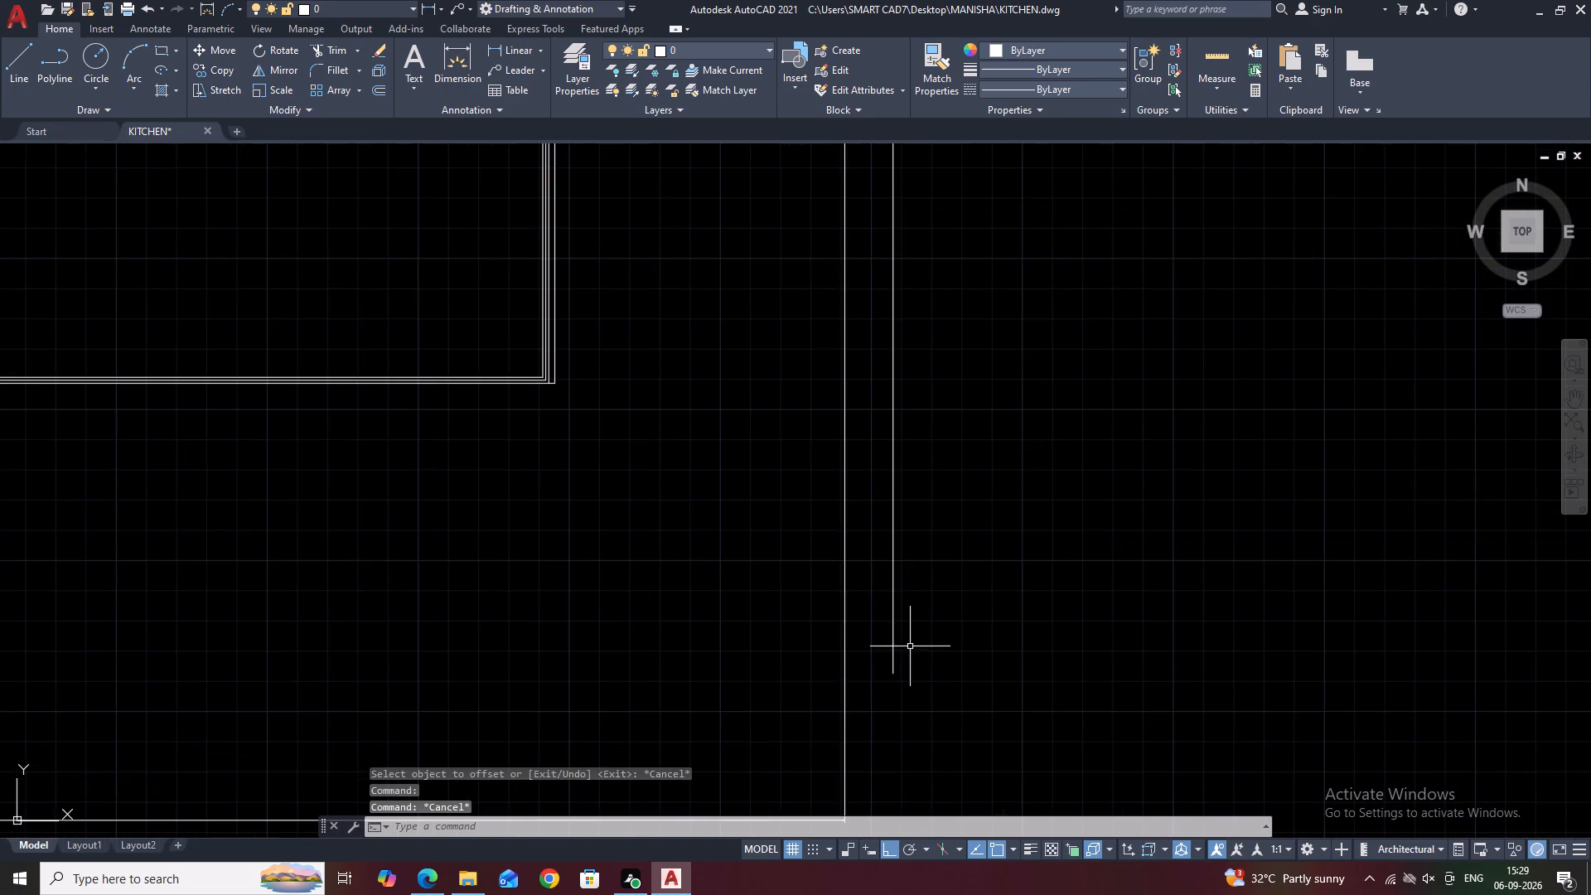
Copy the pair of vertical wall lines to the left end of the layout, inner line on the 16'-5" dimension's left end.
scroll(914, 646, down, 2)
middle_drag(965, 647, 1032, 628)
scroll(1032, 628, down, 2)
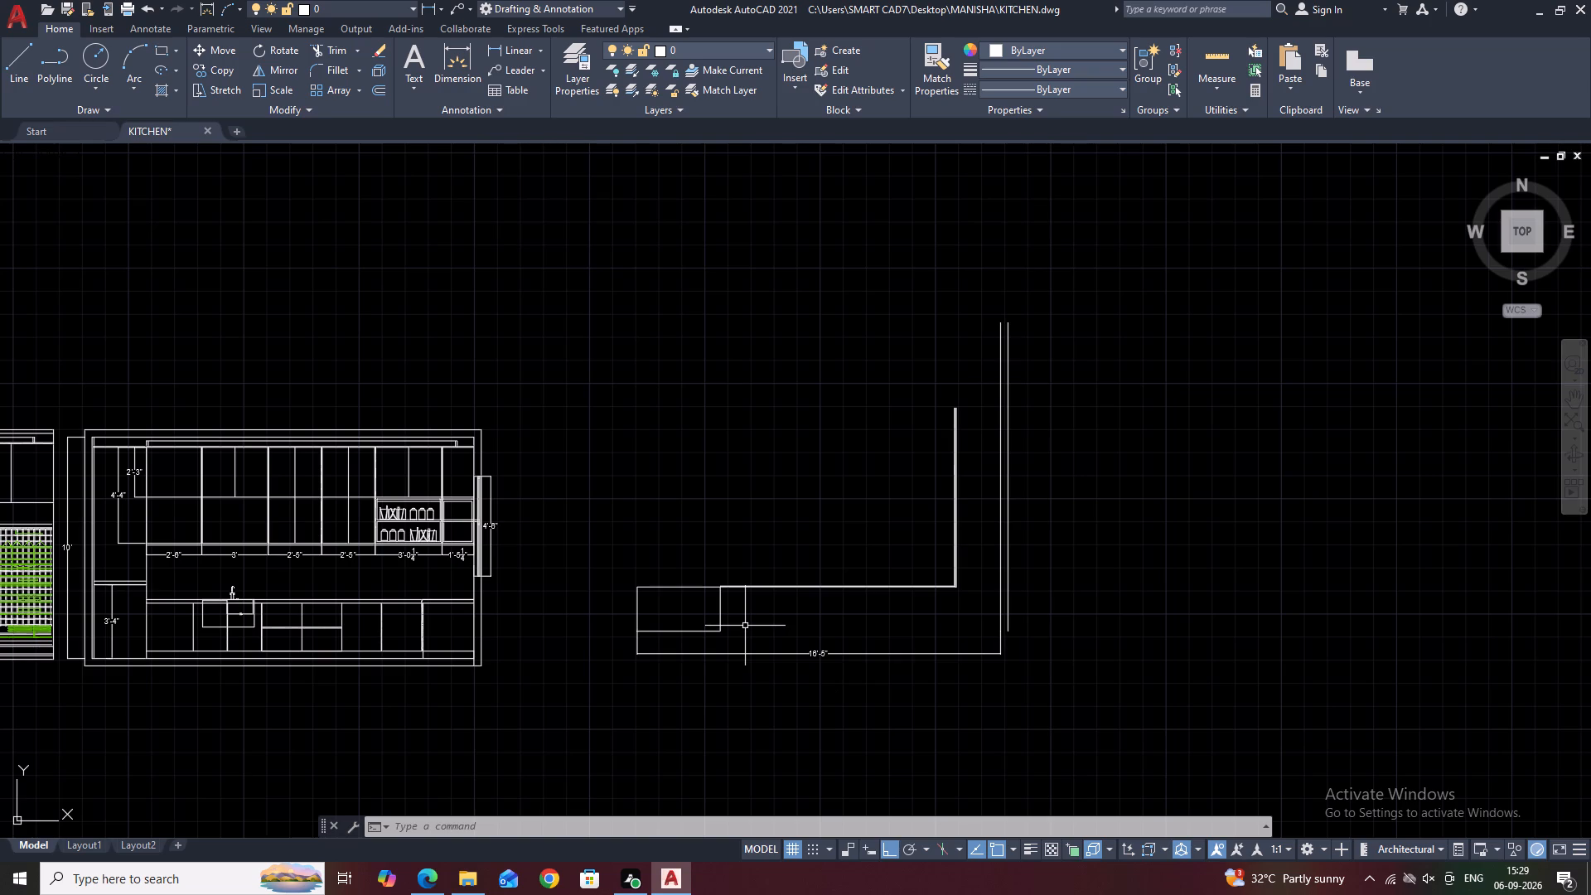
scroll(1021, 590, up, 2)
drag(1047, 568, 1038, 565)
click(954, 491)
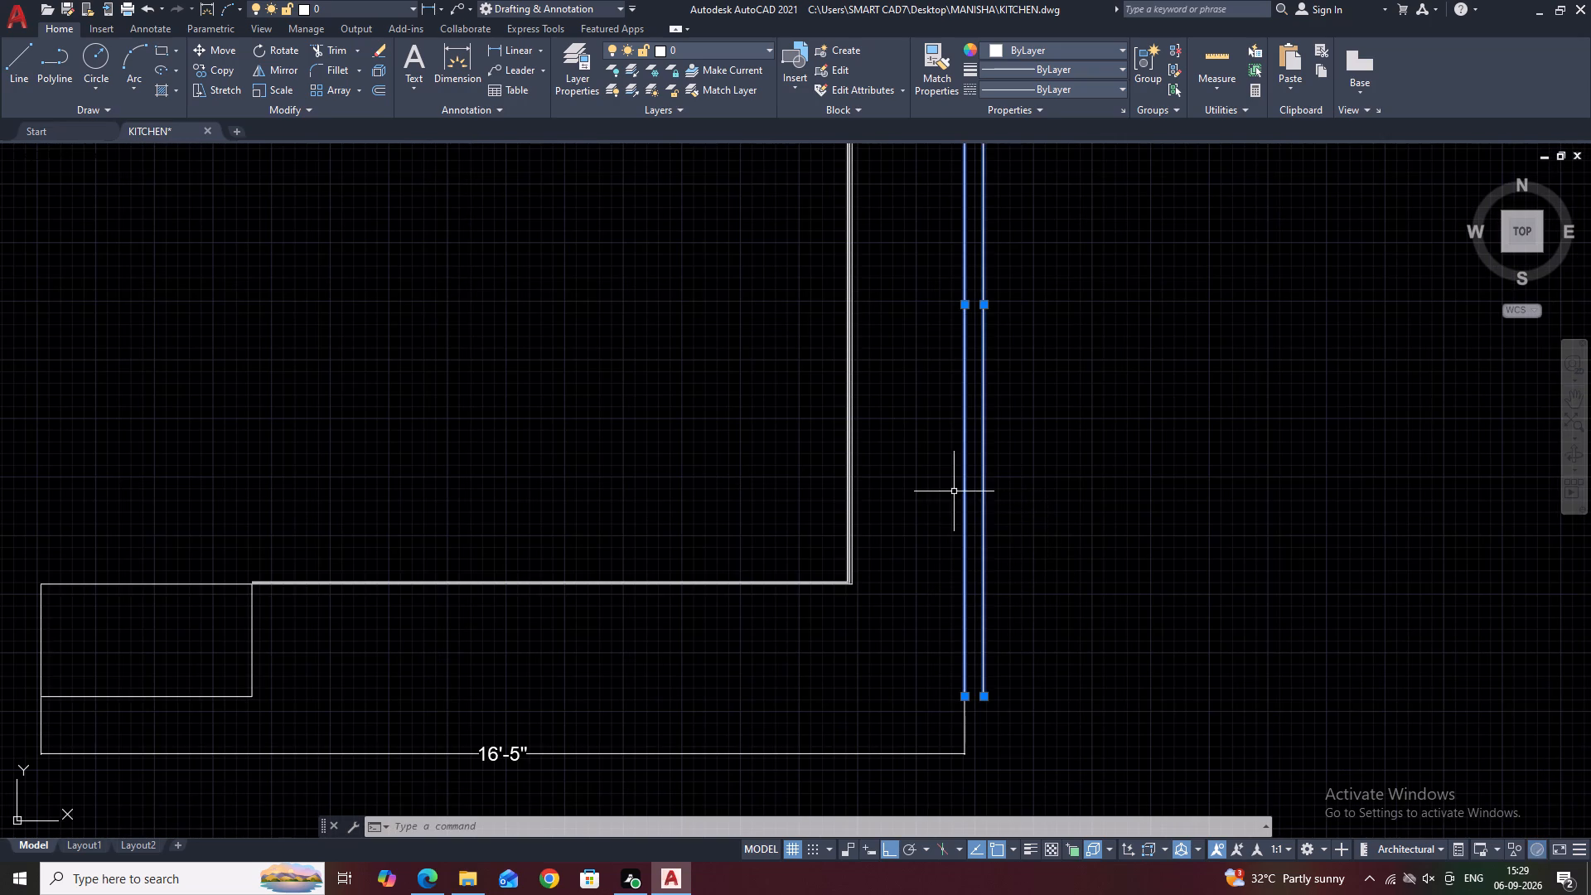
scroll(1014, 550, down, 2)
middle_drag(1064, 568, 1083, 579)
key(c)
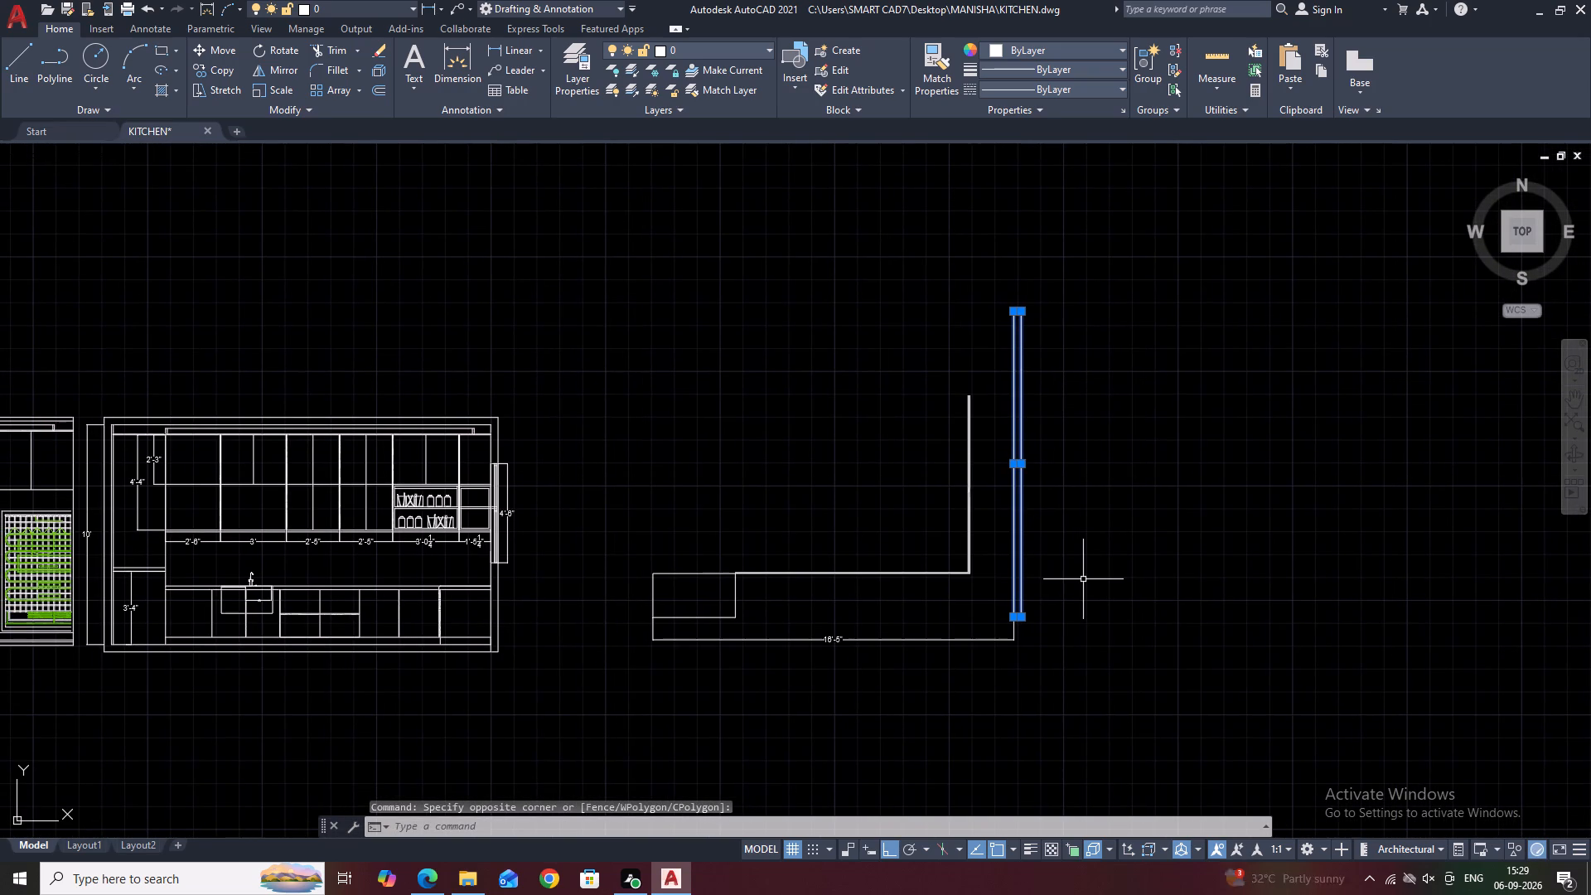
key(o)
key(space)
scroll(1028, 617, up, 2)
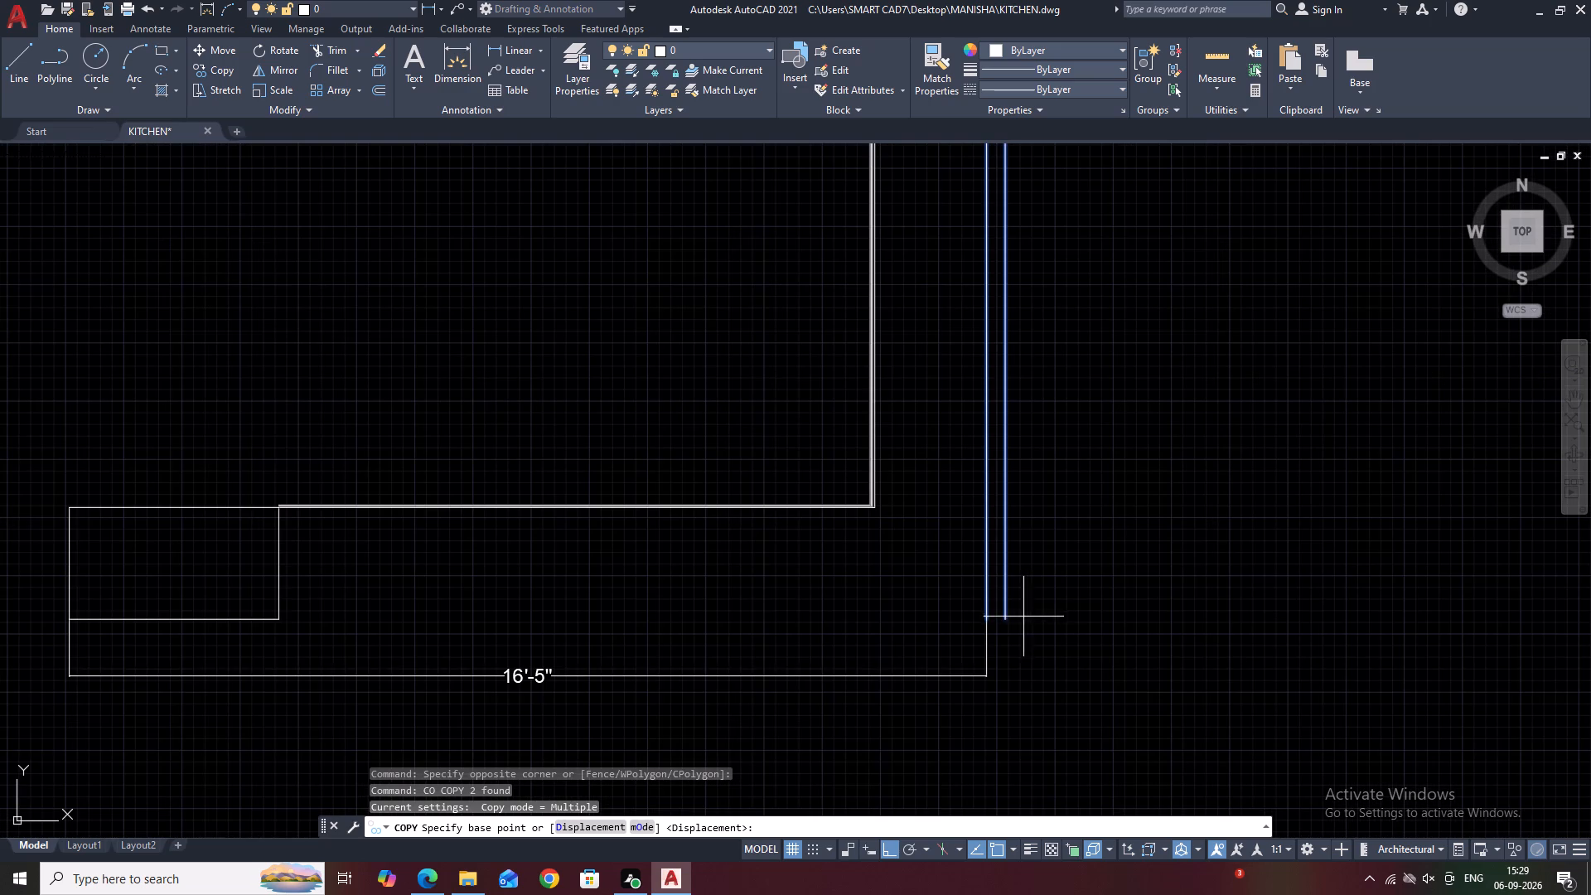
click(1009, 619)
scroll(1007, 619, down, 2)
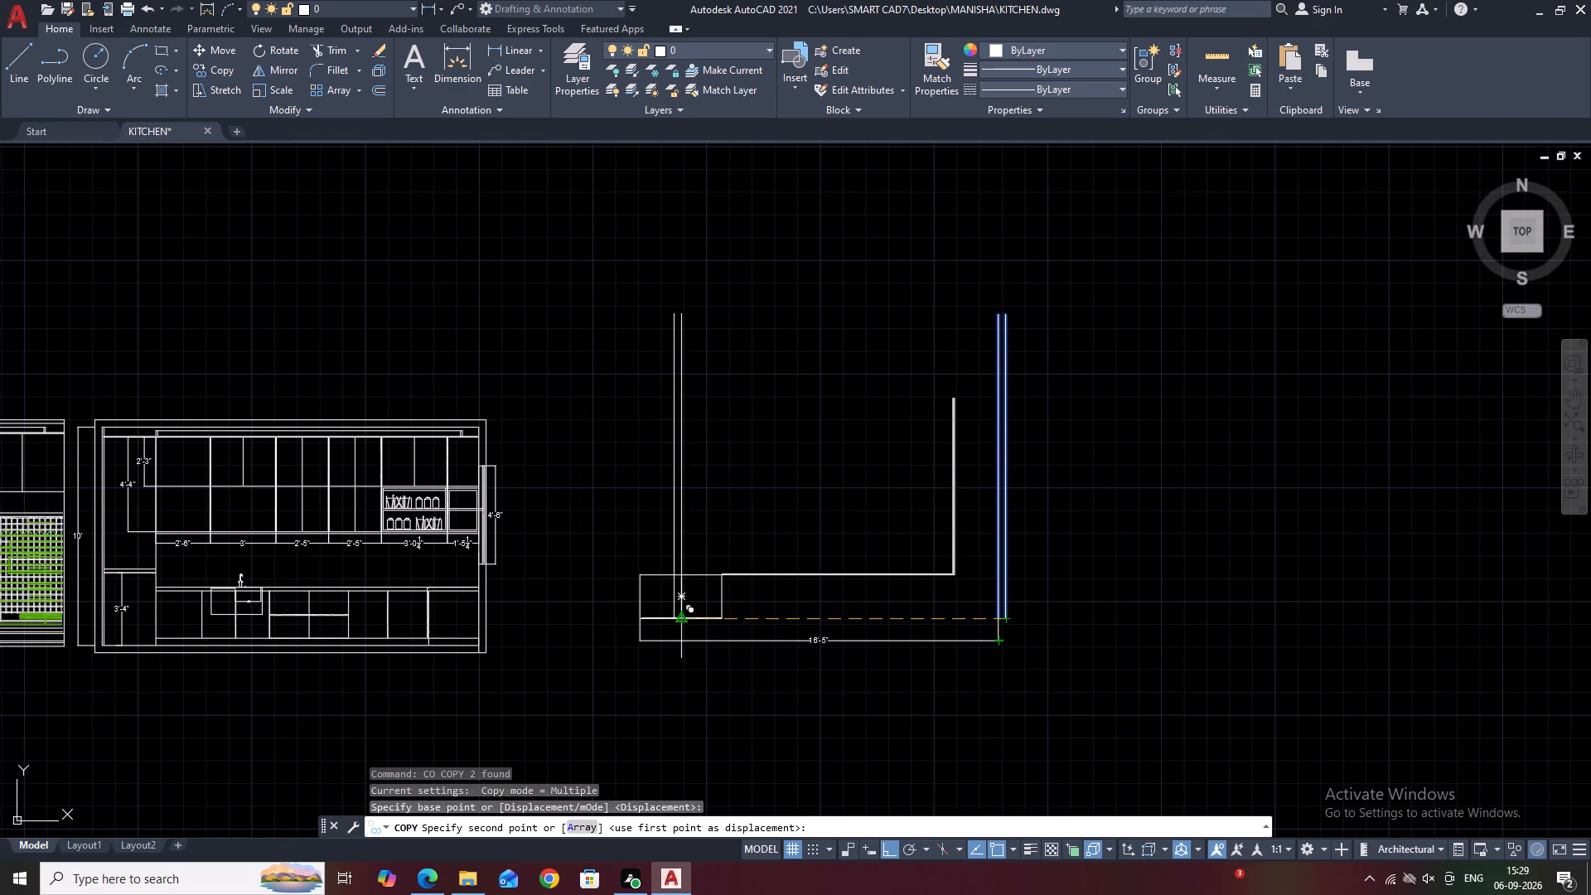
scroll(650, 626, up, 2)
click(617, 604)
key(Escape)
scroll(749, 601, down, 2)
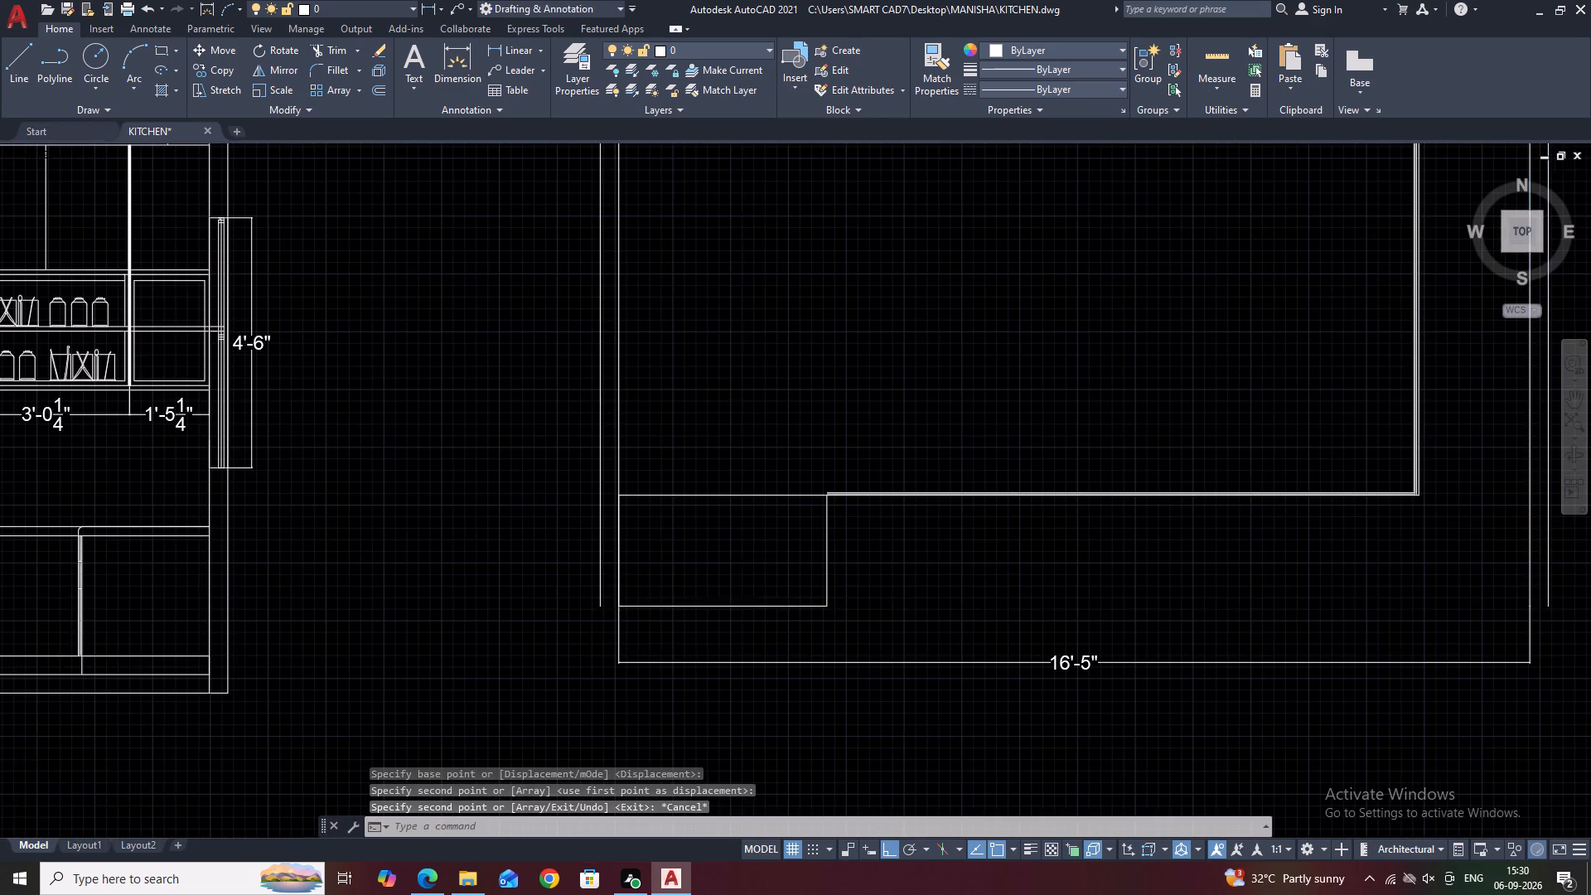
Draw a horizontal line joining the lower ends of the two outermost vertical wall lines.
scroll(749, 601, down, 1)
middle_drag(842, 639, 919, 651)
key(l)
key(space)
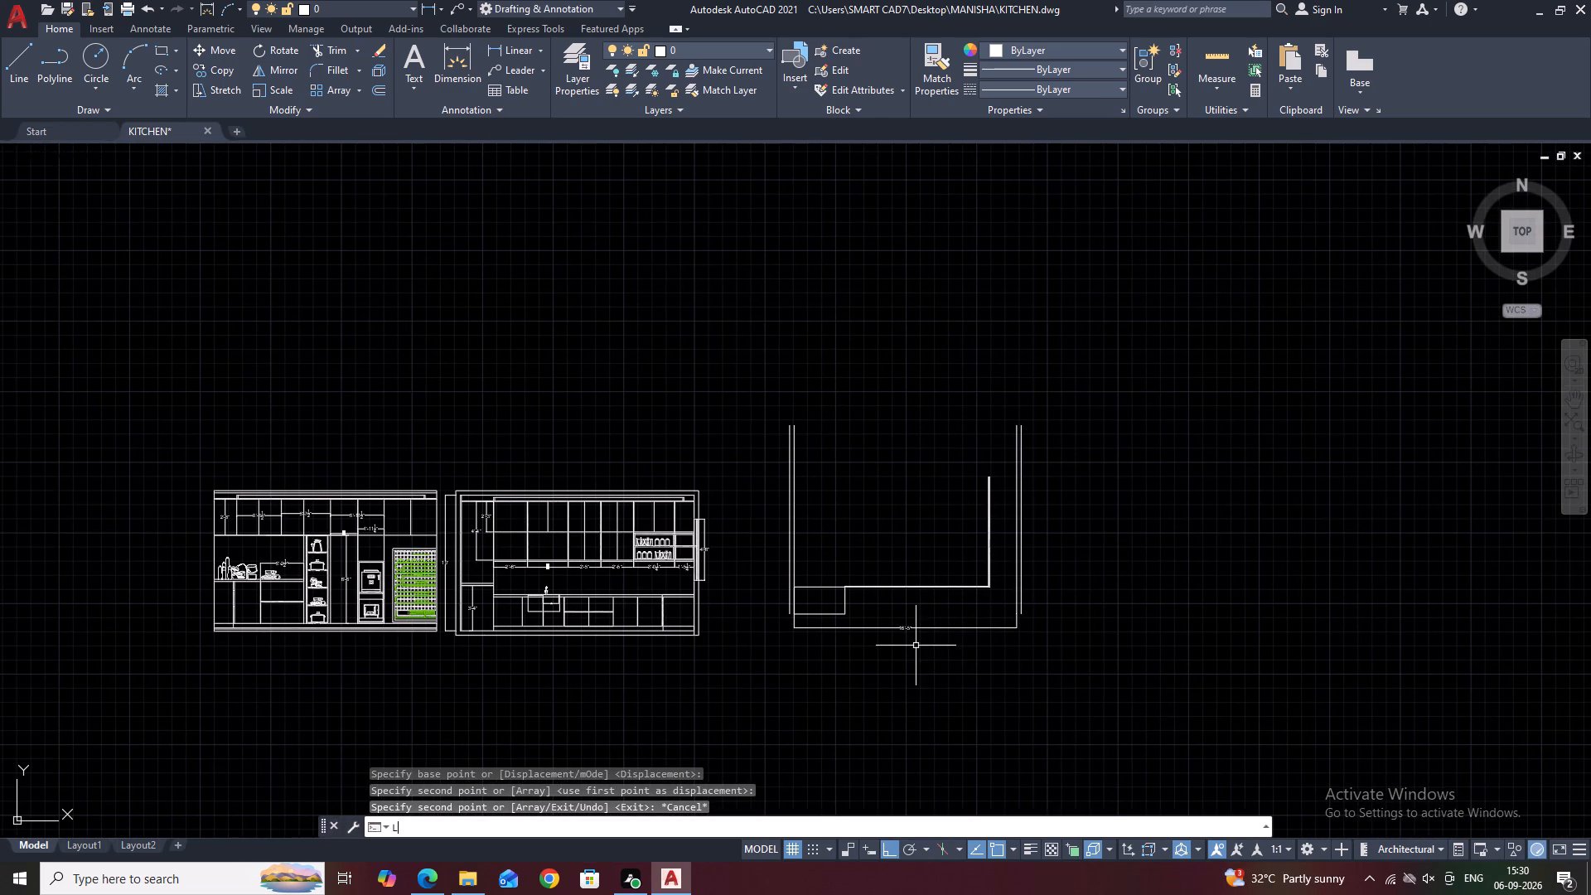
scroll(781, 617, up, 2)
click(802, 612)
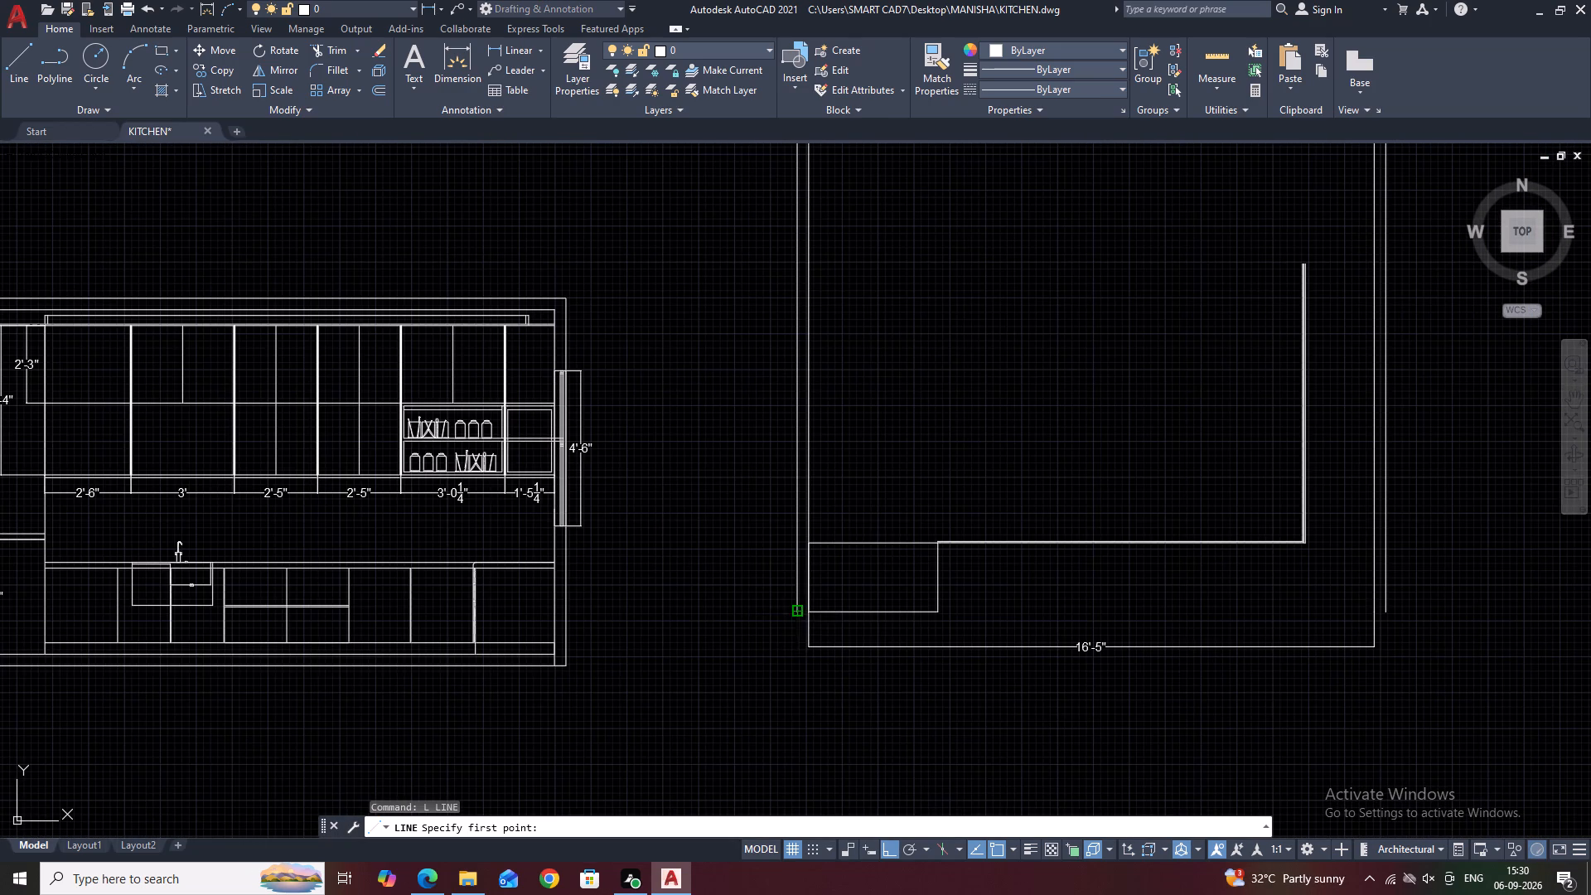
scroll(1071, 614, down, 1)
scroll(1277, 607, up, 2)
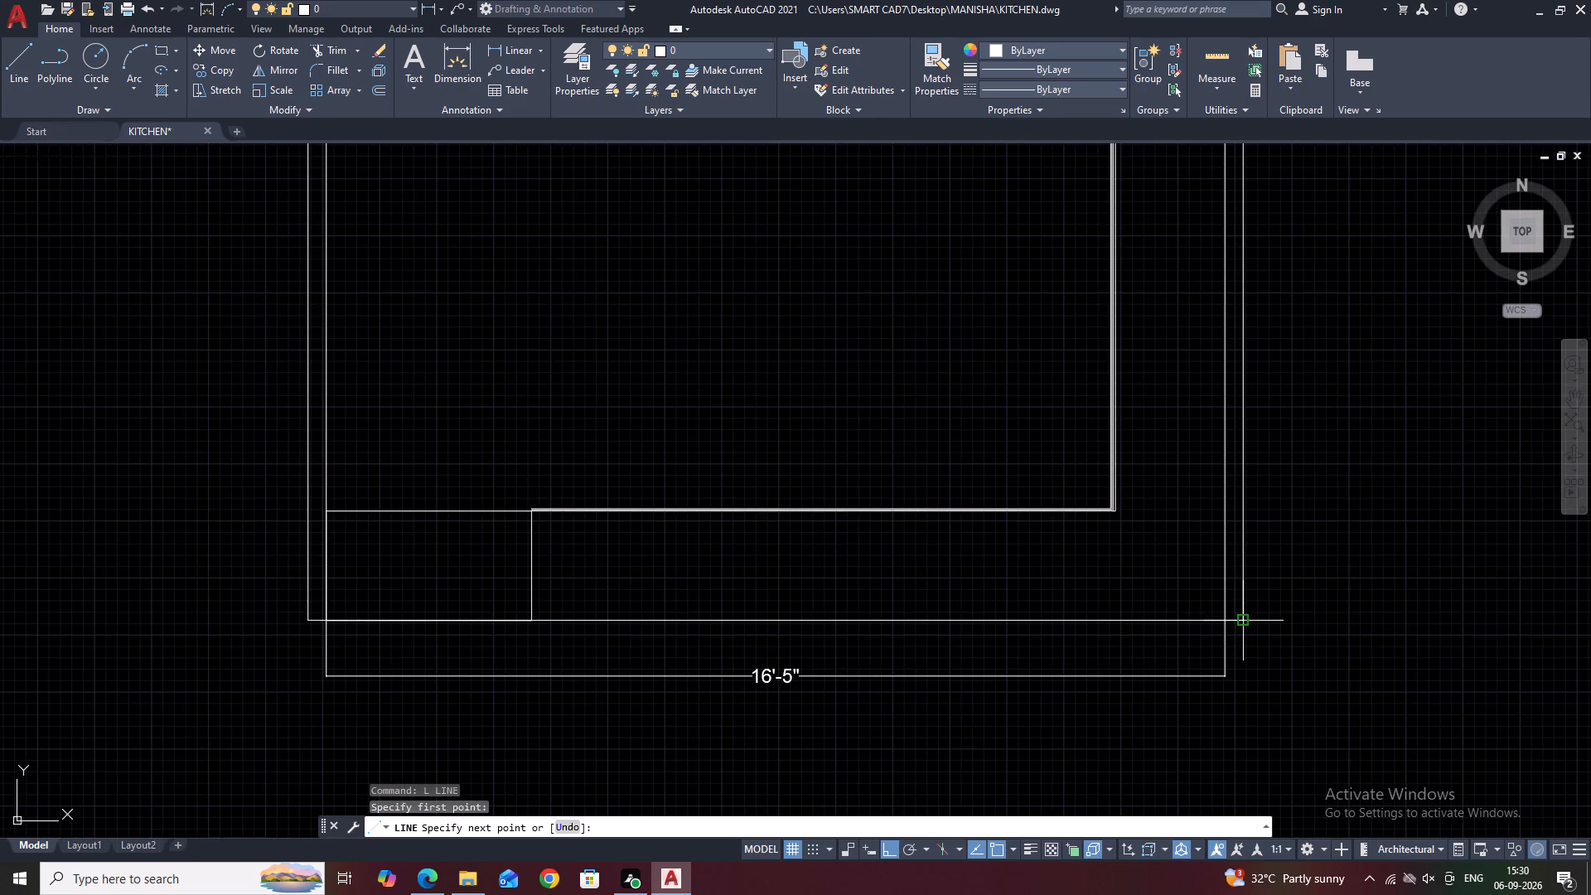
click(1243, 621)
key(Escape)
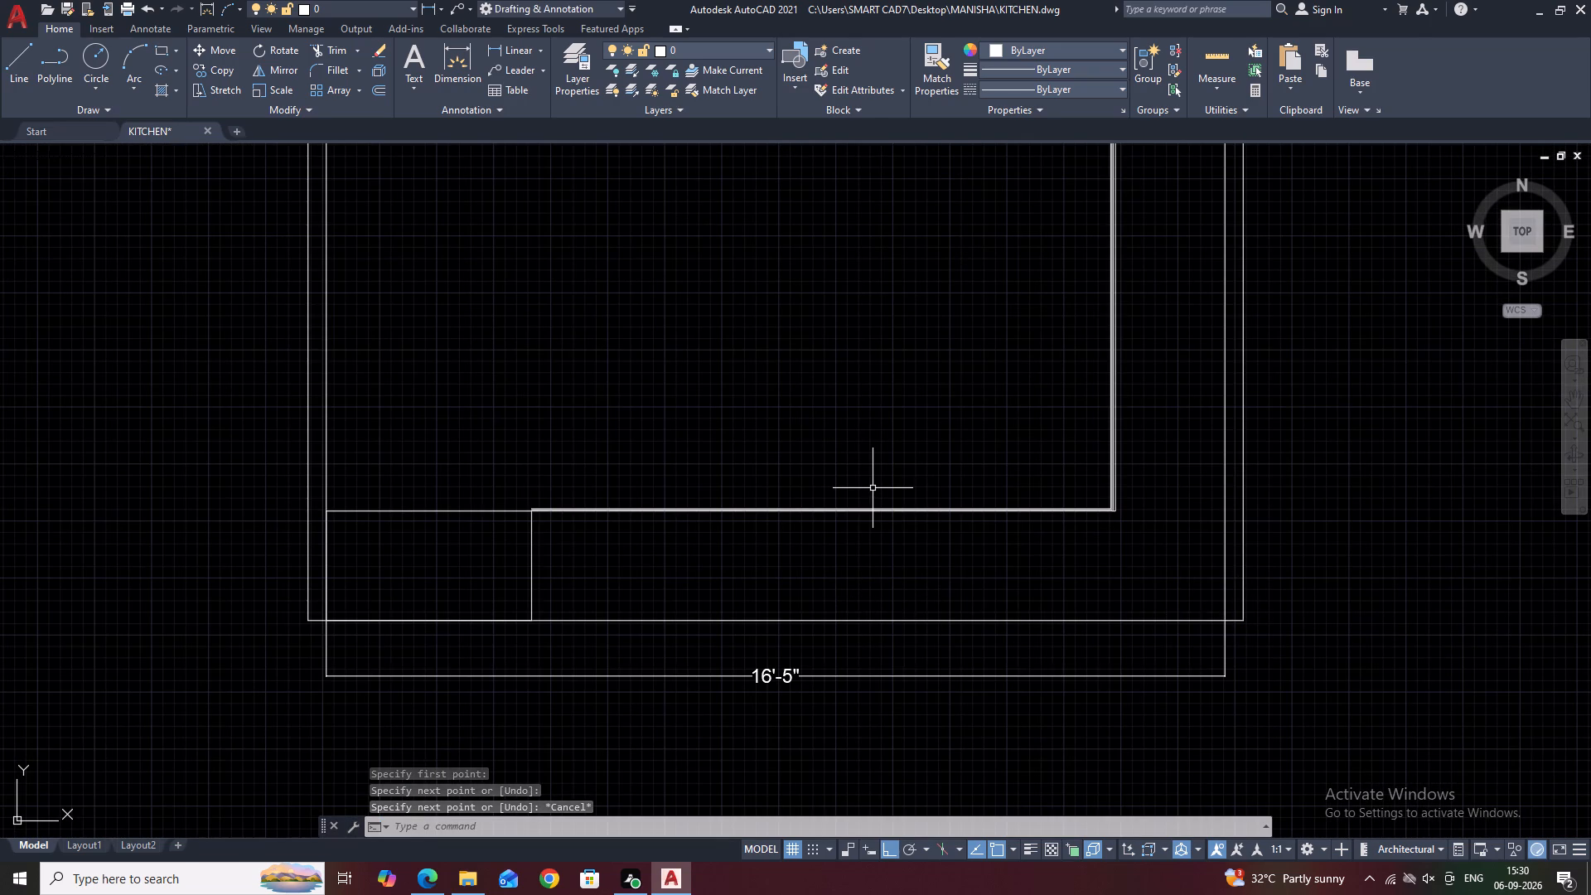
Offset the new bottom horizontal line 4" downward to form the lower wall.
click(984, 616)
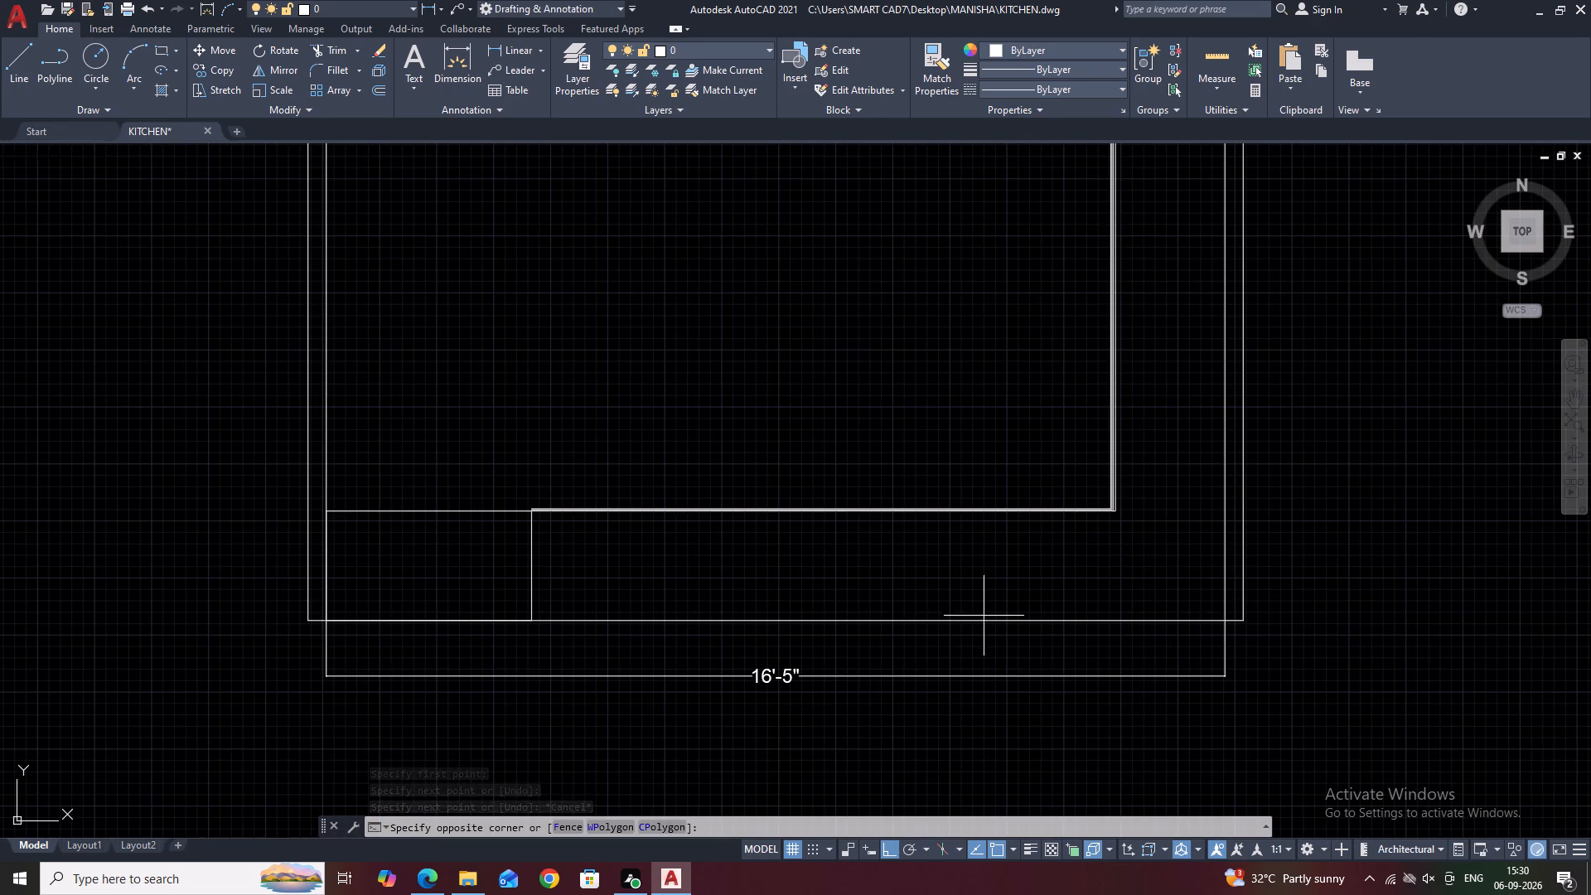
click(961, 622)
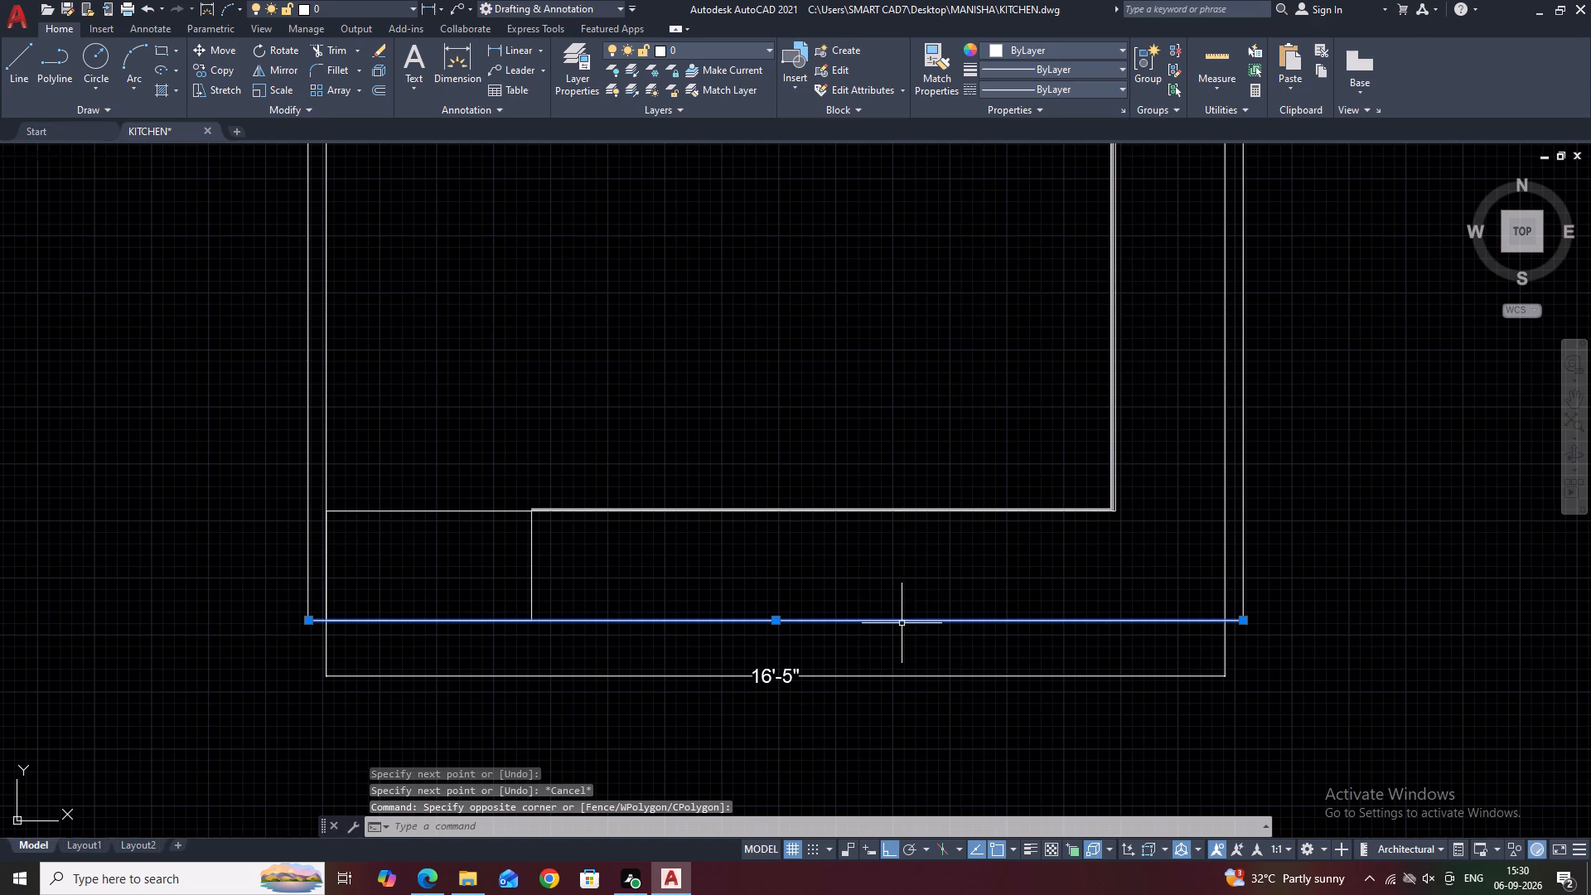
text(O)
key(space)
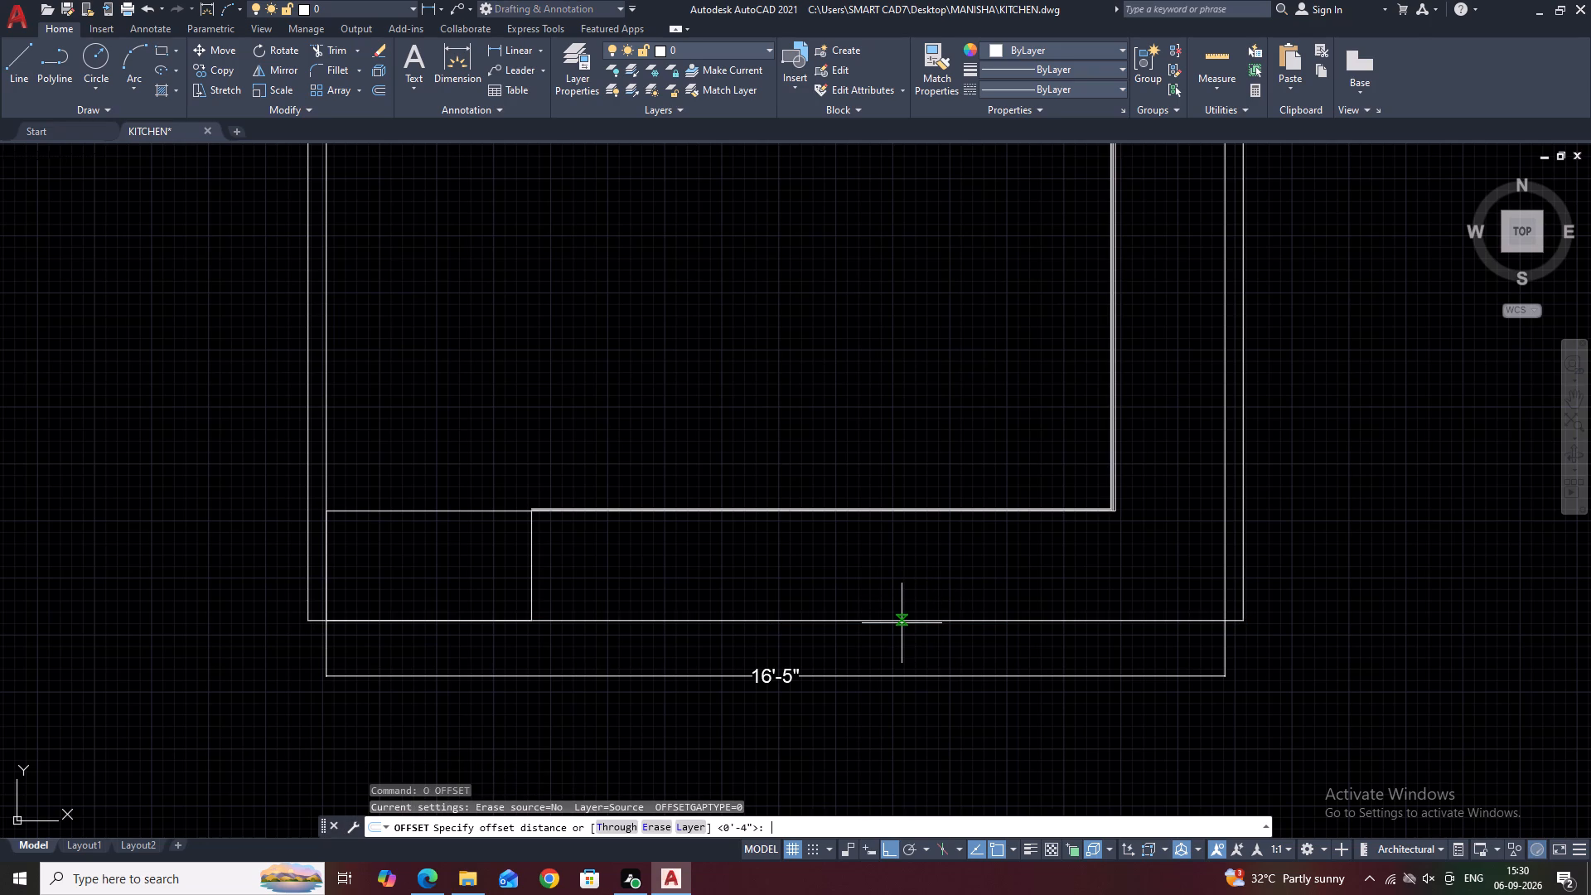
key(4)
key(Return)
click(894, 671)
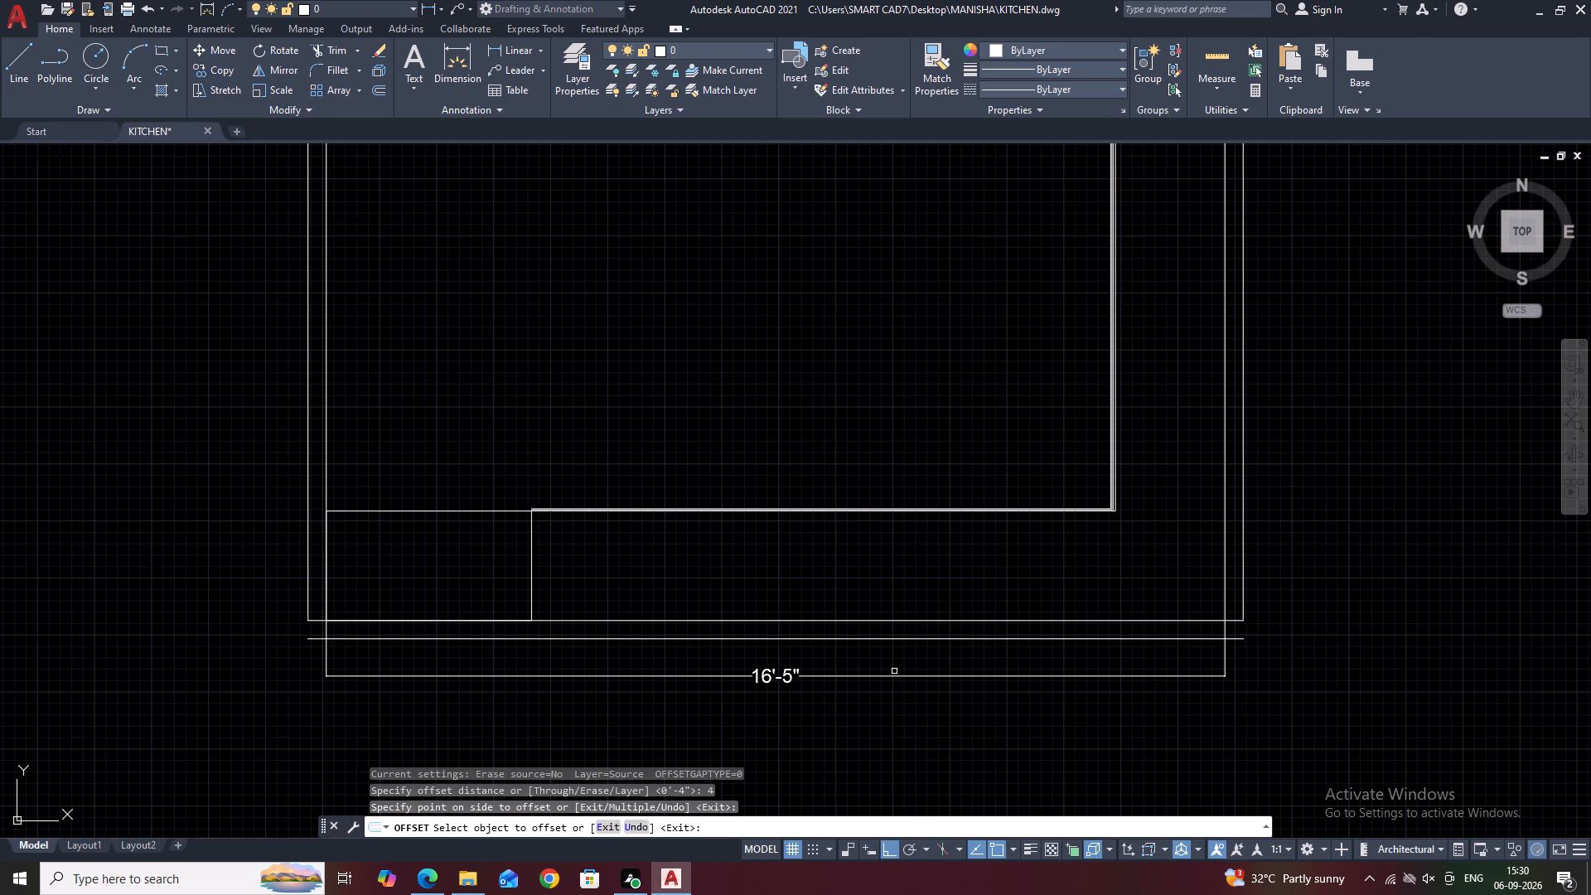
key(Escape)
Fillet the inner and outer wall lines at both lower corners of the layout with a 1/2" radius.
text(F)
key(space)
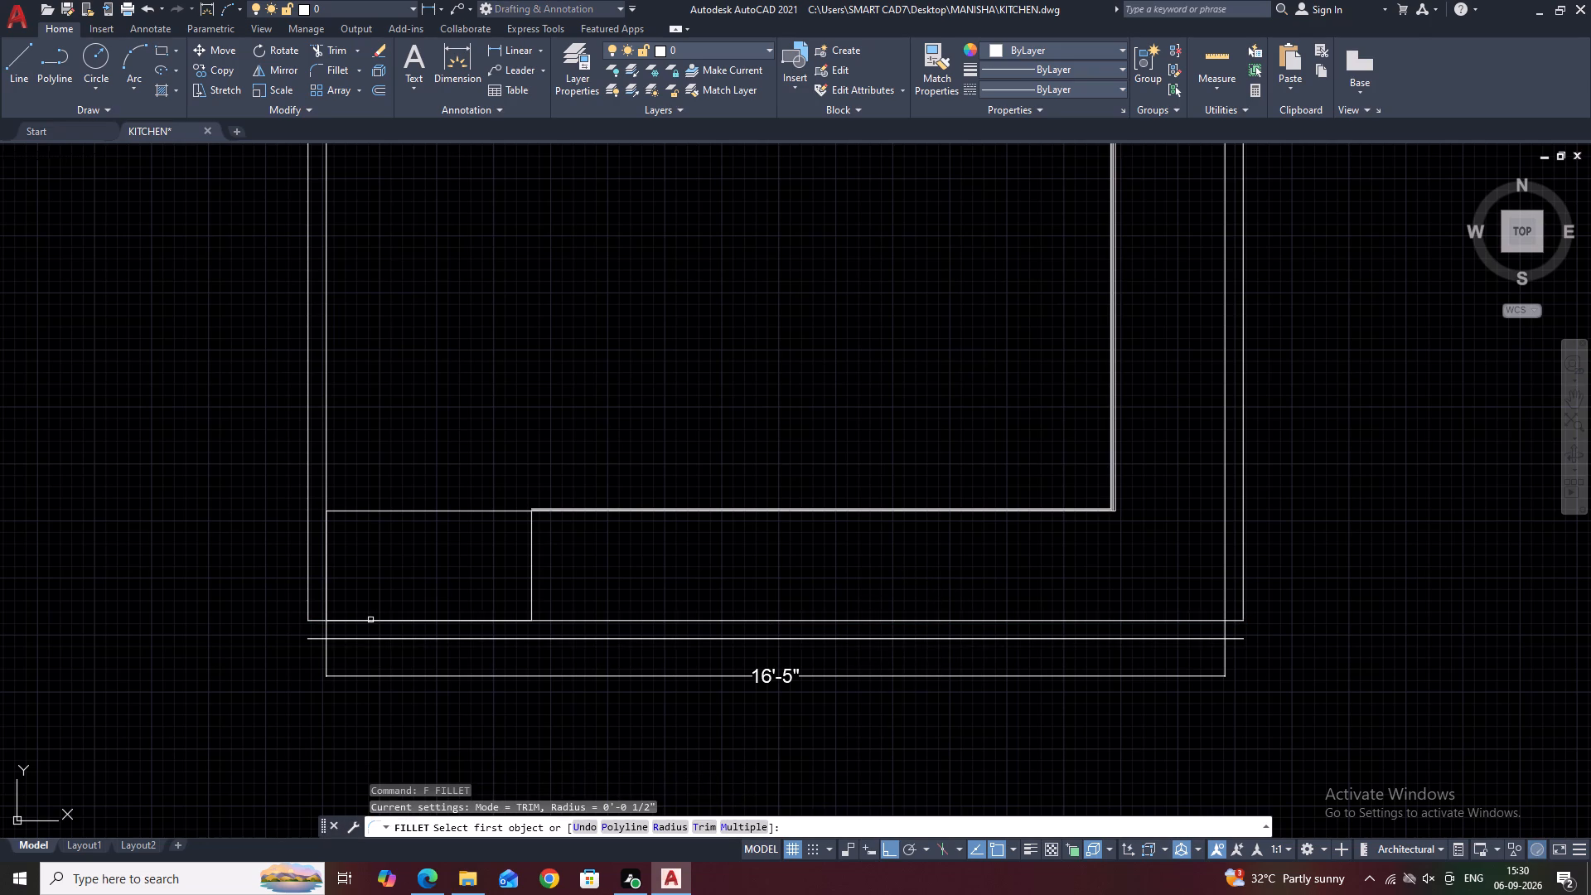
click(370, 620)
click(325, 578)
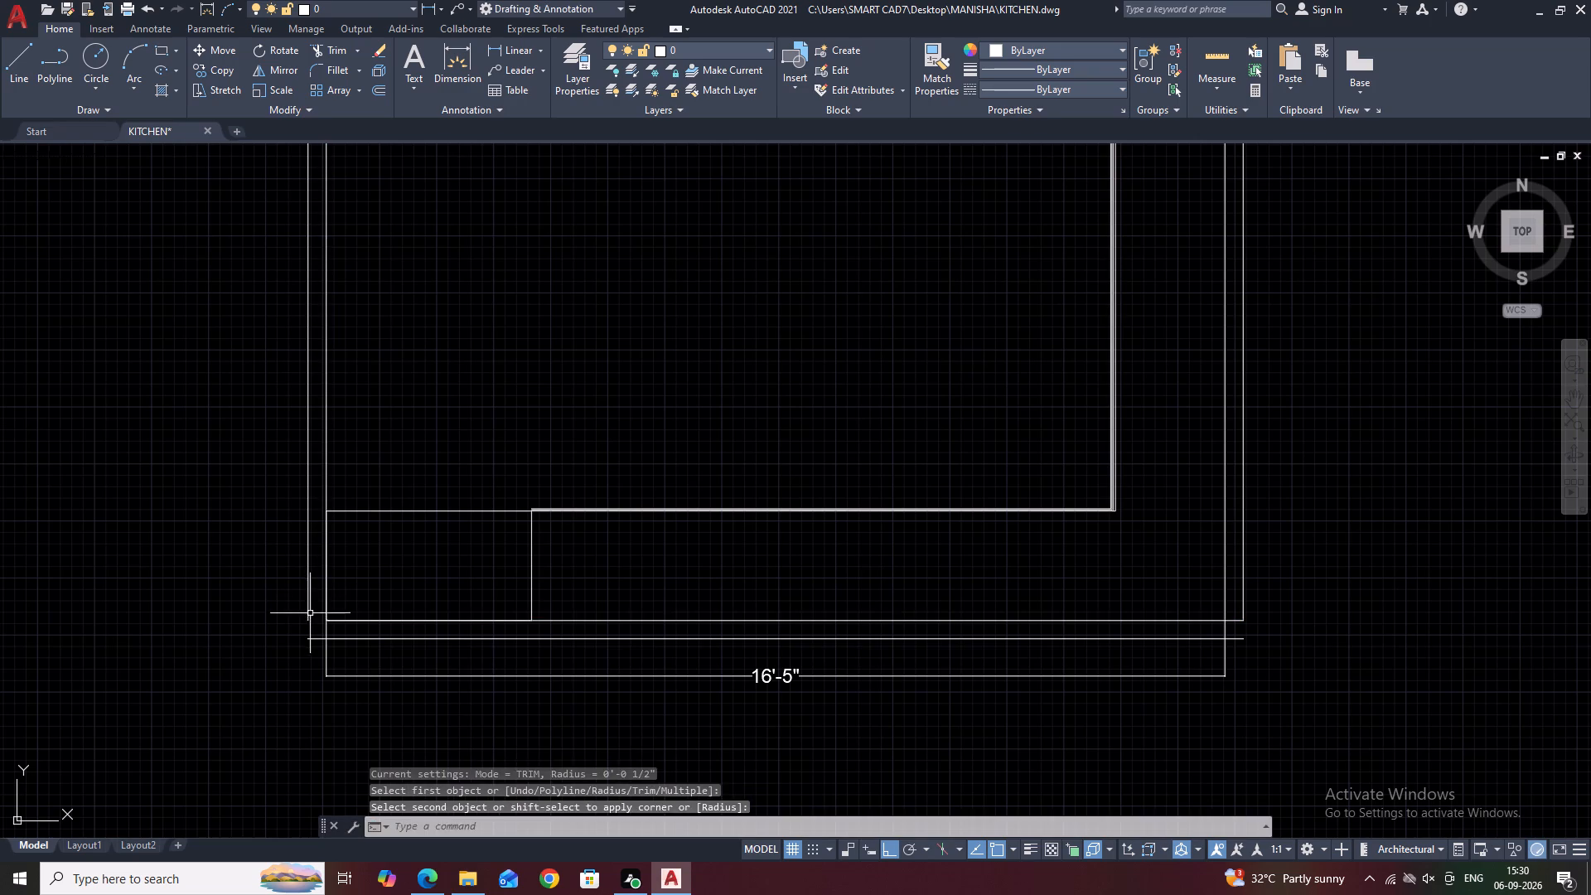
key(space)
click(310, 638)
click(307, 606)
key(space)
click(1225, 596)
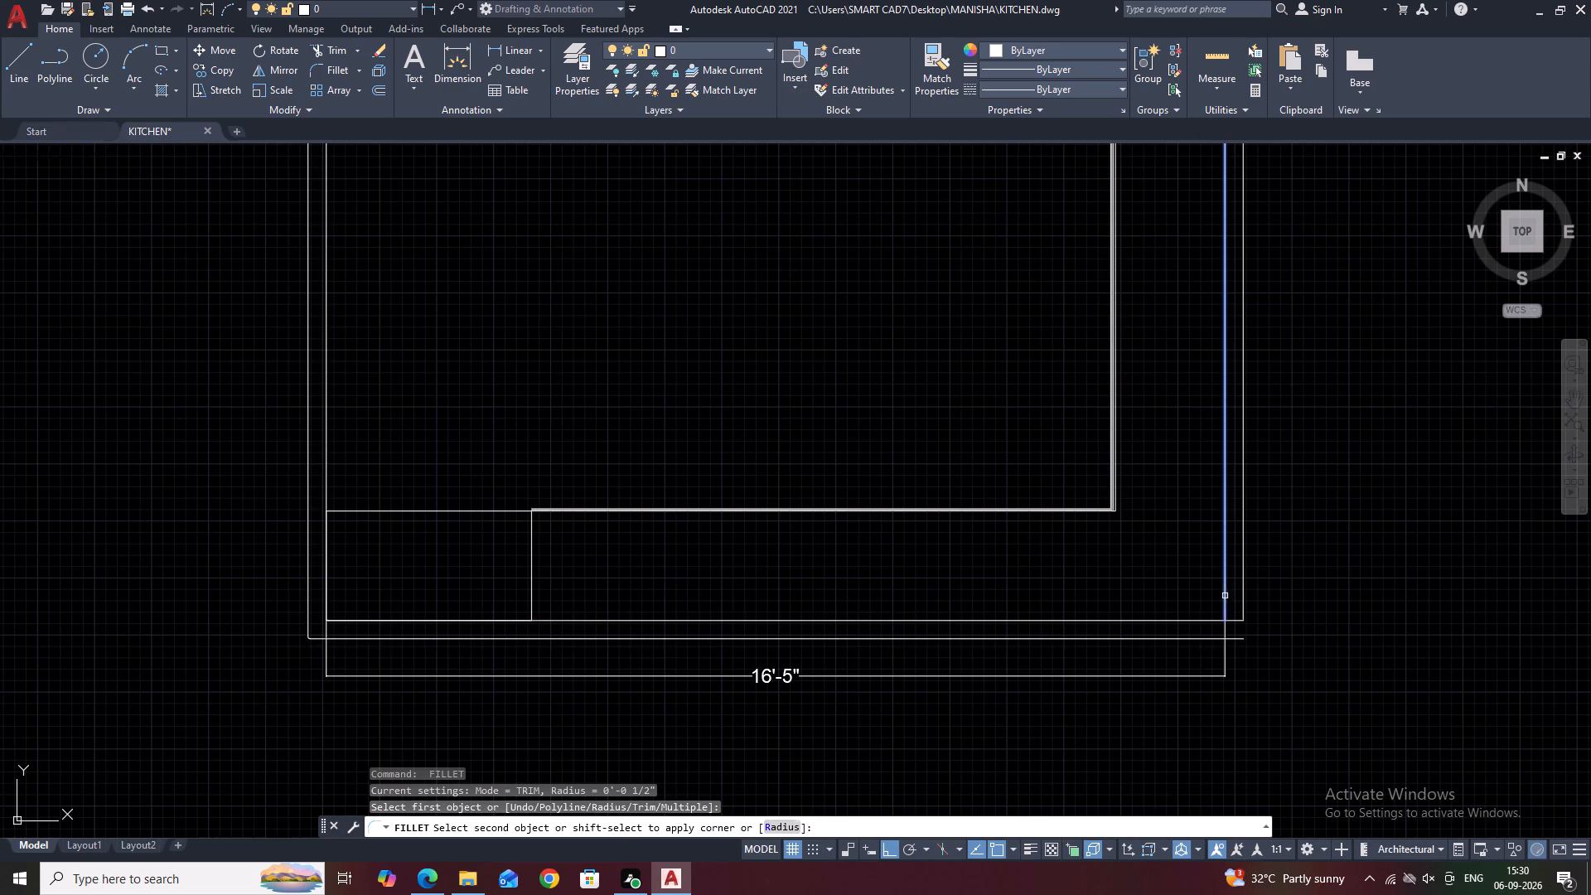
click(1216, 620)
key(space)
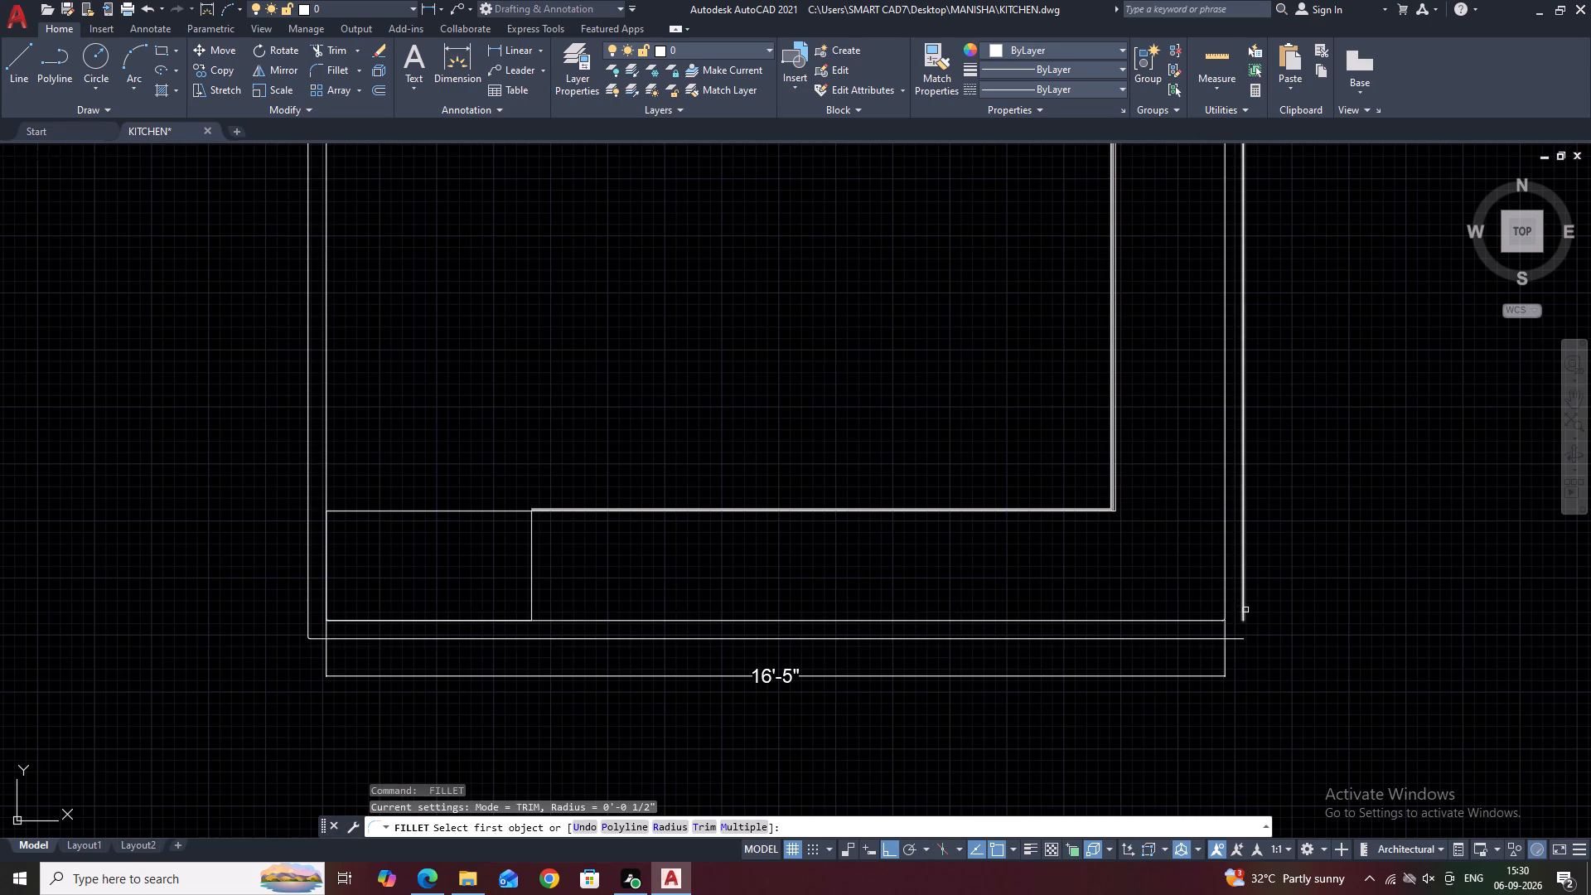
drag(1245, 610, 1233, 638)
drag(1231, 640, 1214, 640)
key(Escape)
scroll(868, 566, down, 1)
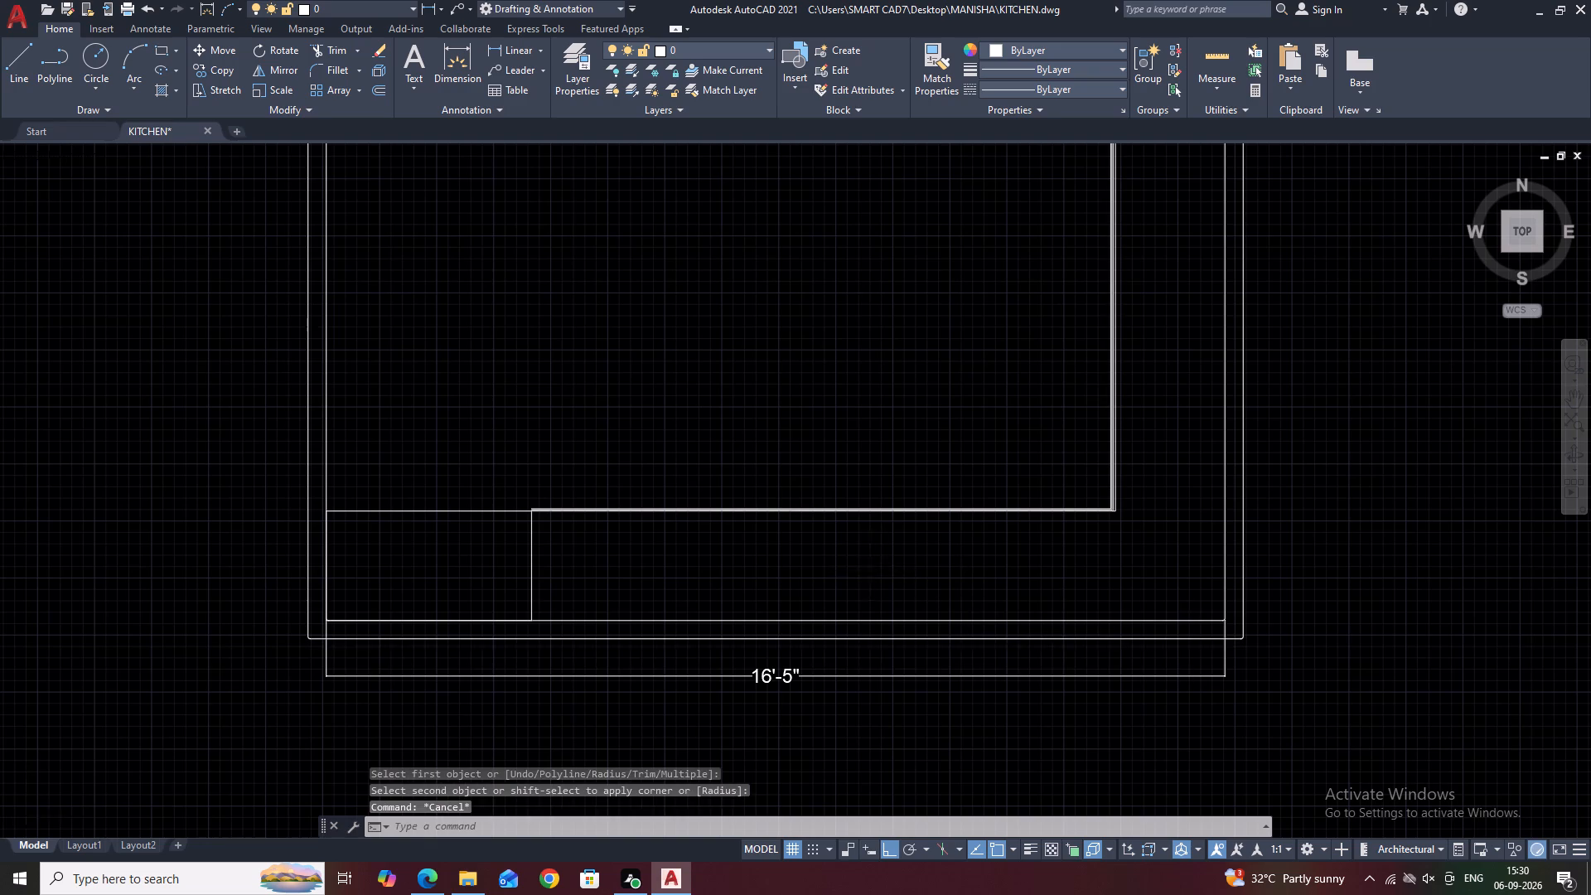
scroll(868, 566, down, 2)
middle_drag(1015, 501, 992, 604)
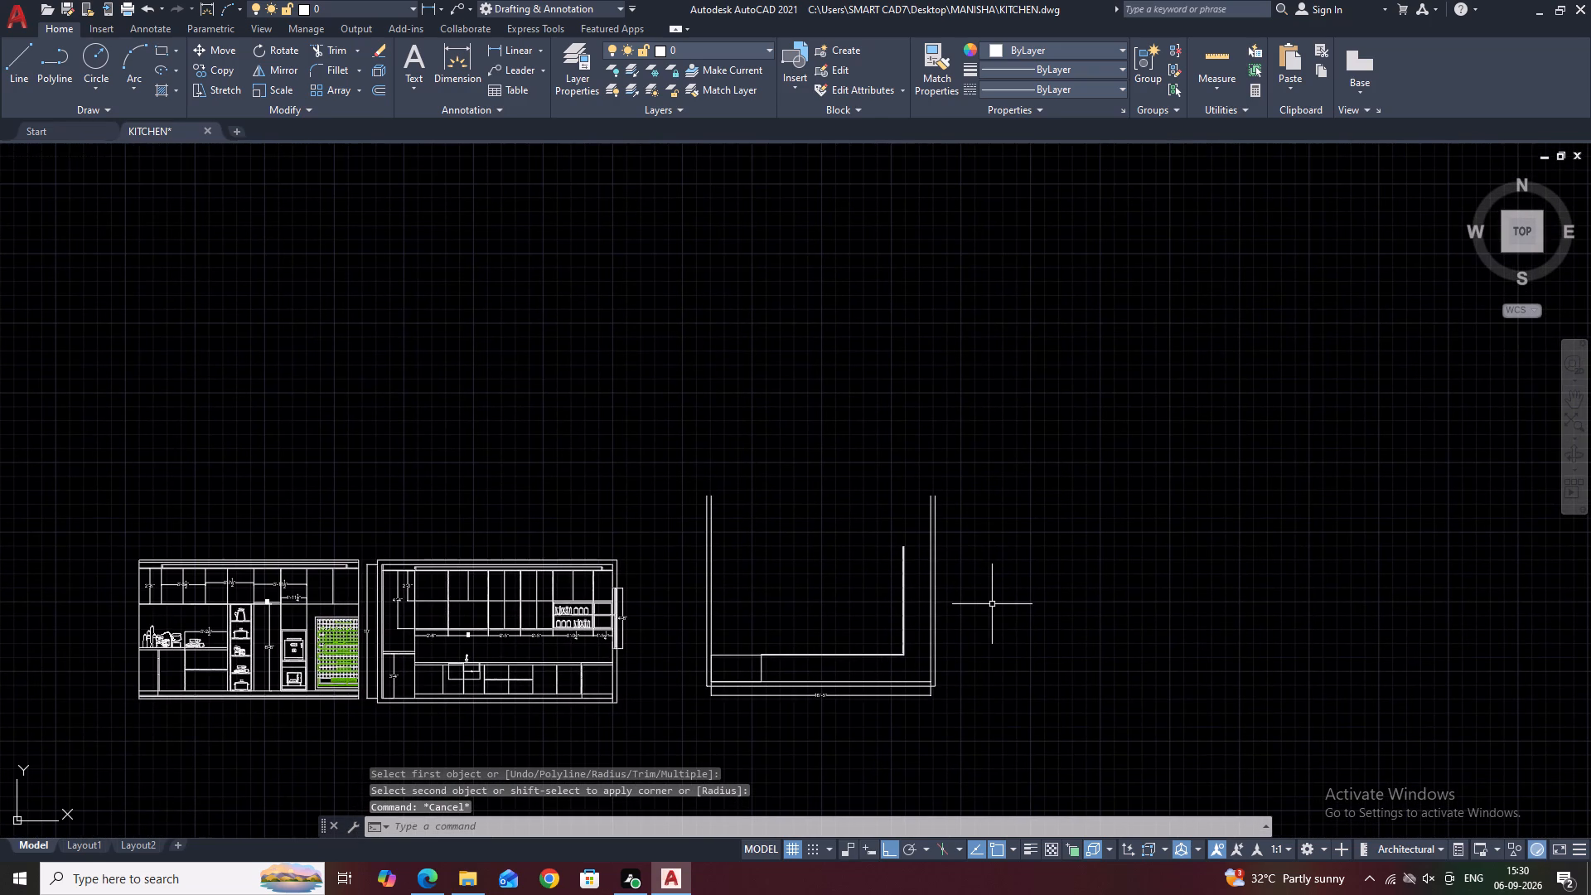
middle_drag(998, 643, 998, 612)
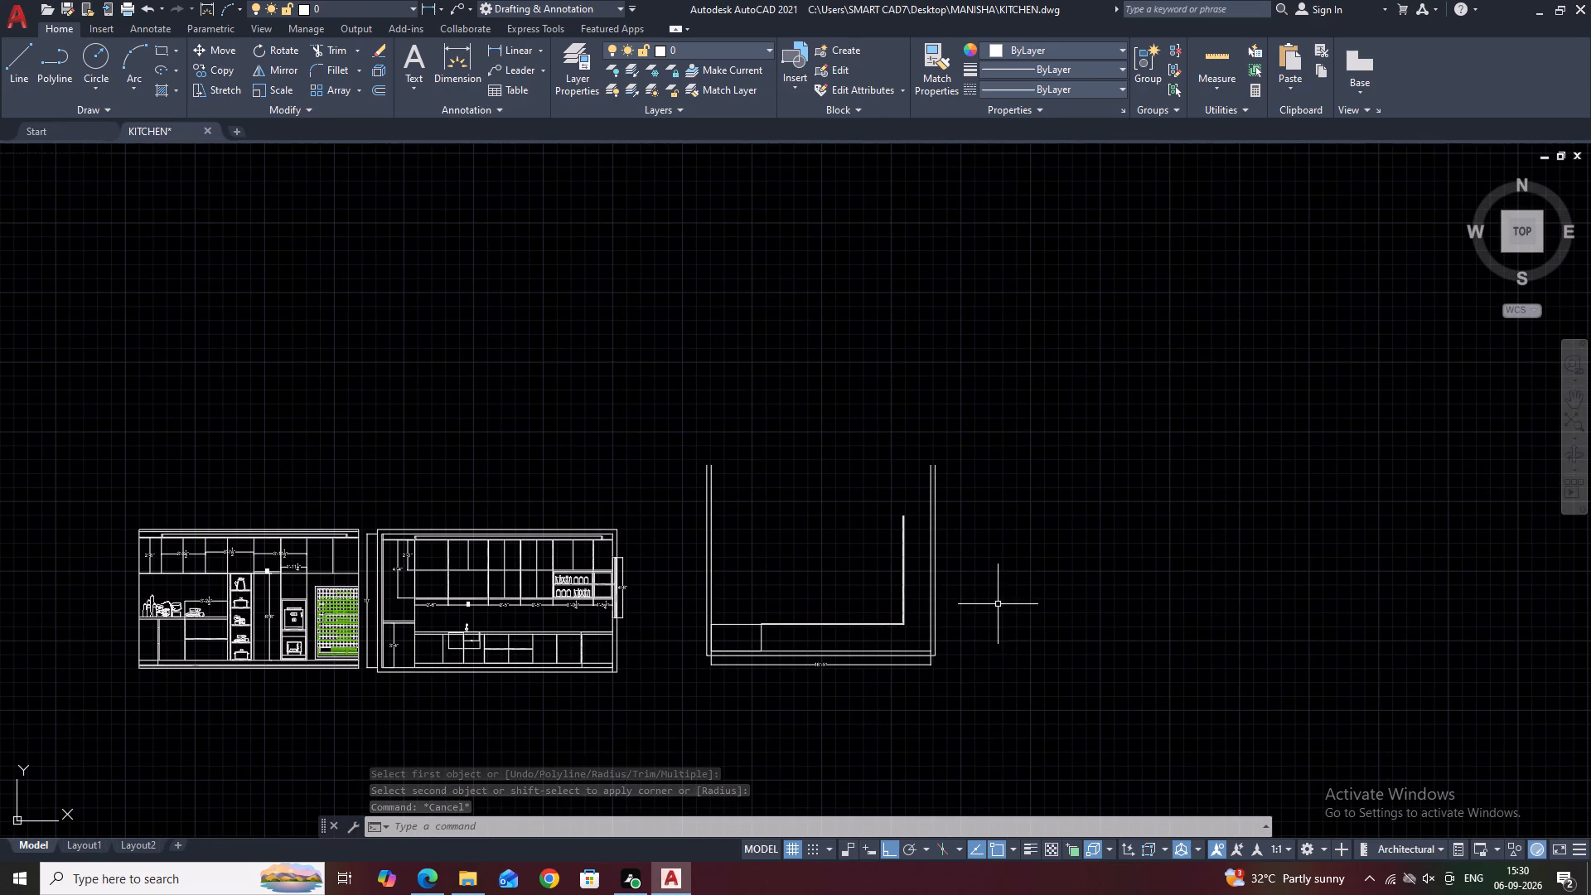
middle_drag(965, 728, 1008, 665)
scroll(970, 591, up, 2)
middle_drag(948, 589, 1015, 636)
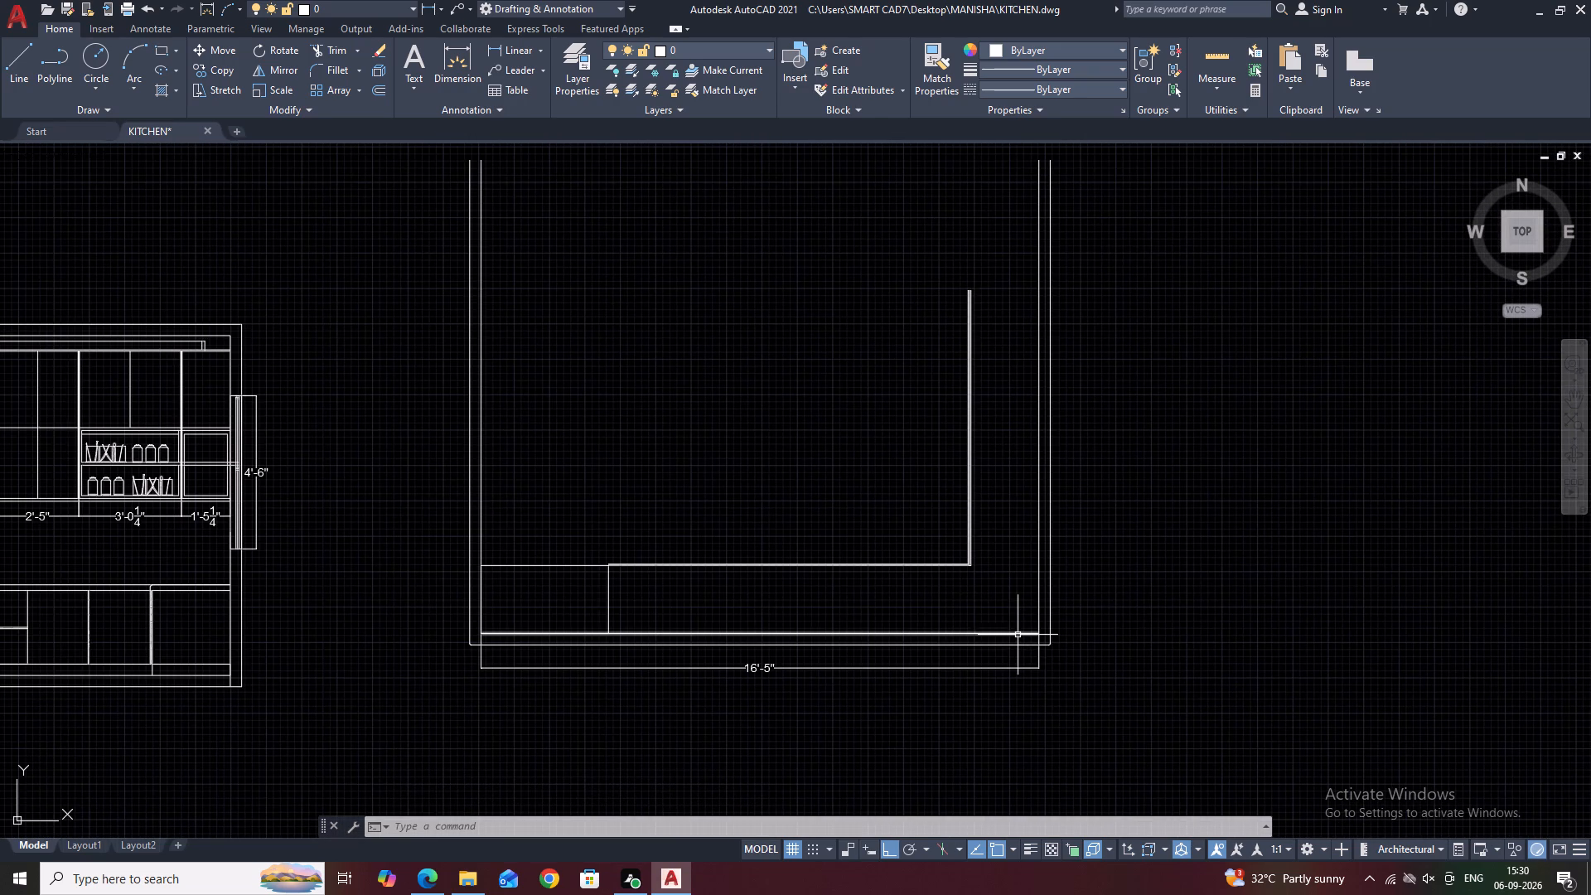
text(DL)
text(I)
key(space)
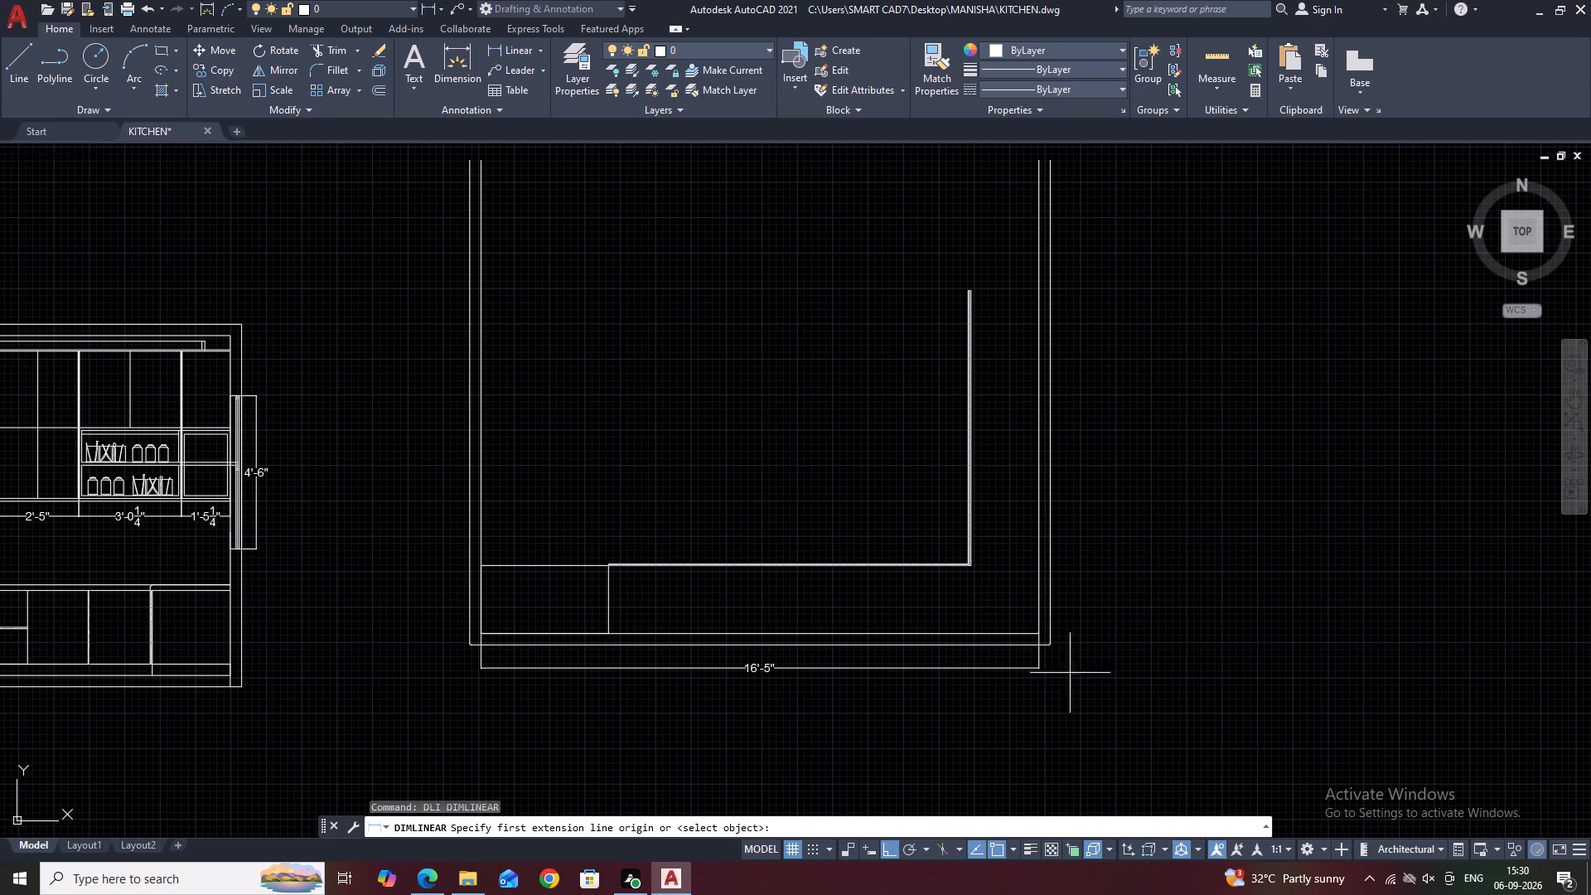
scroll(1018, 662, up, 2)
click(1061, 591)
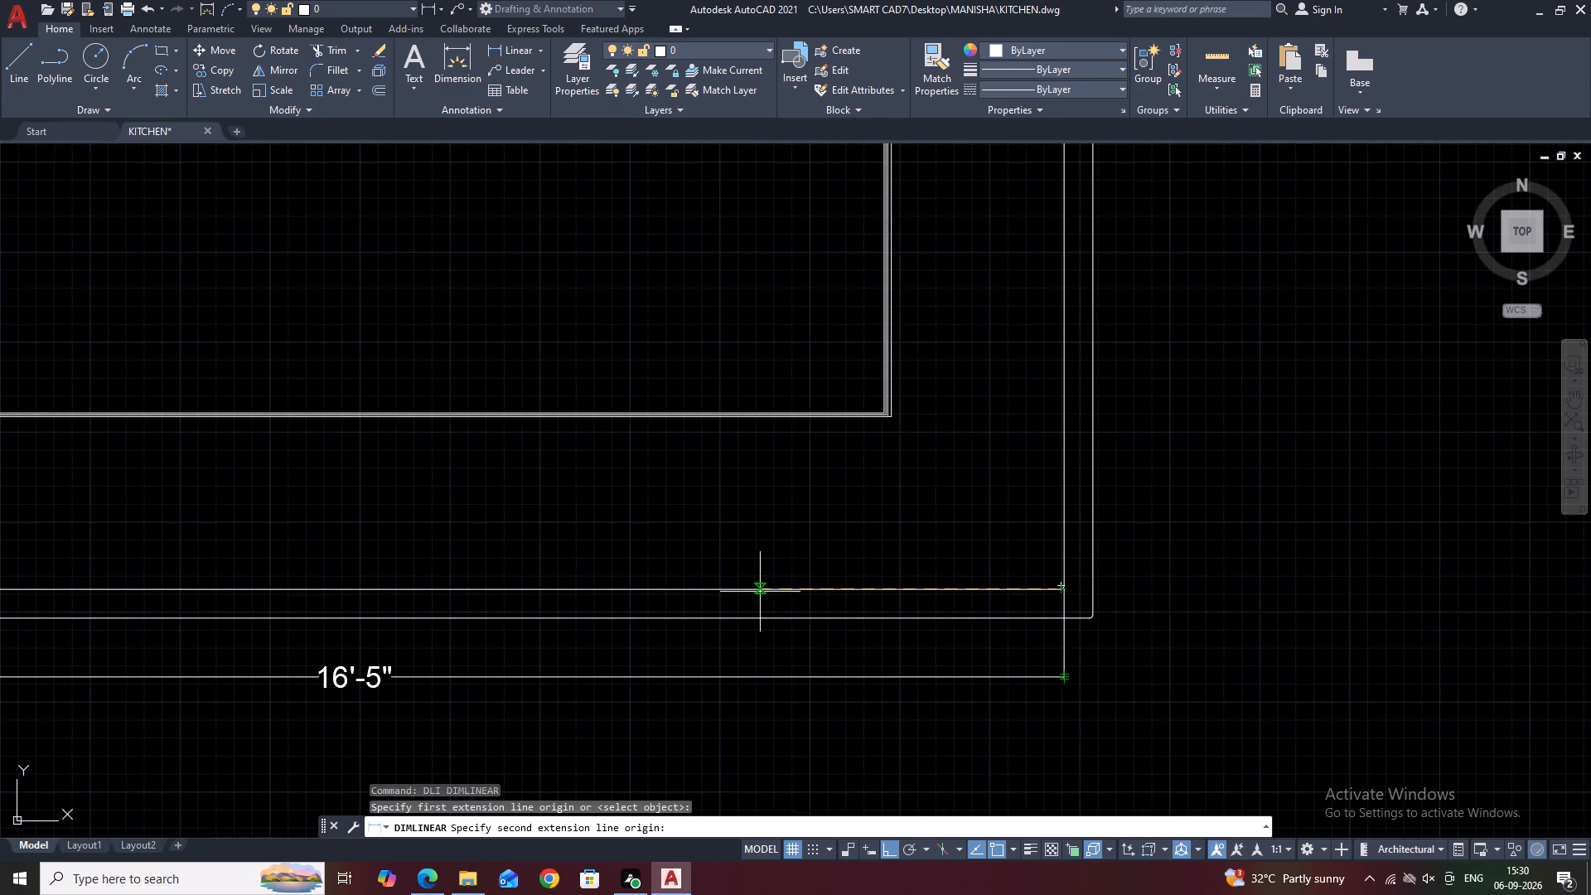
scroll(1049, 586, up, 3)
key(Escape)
Fillet the inner and outer wall lines at the lower right corner with radius 0.
scroll(1005, 592, down, 4)
text(F R 0)
key(space)
click(1002, 593)
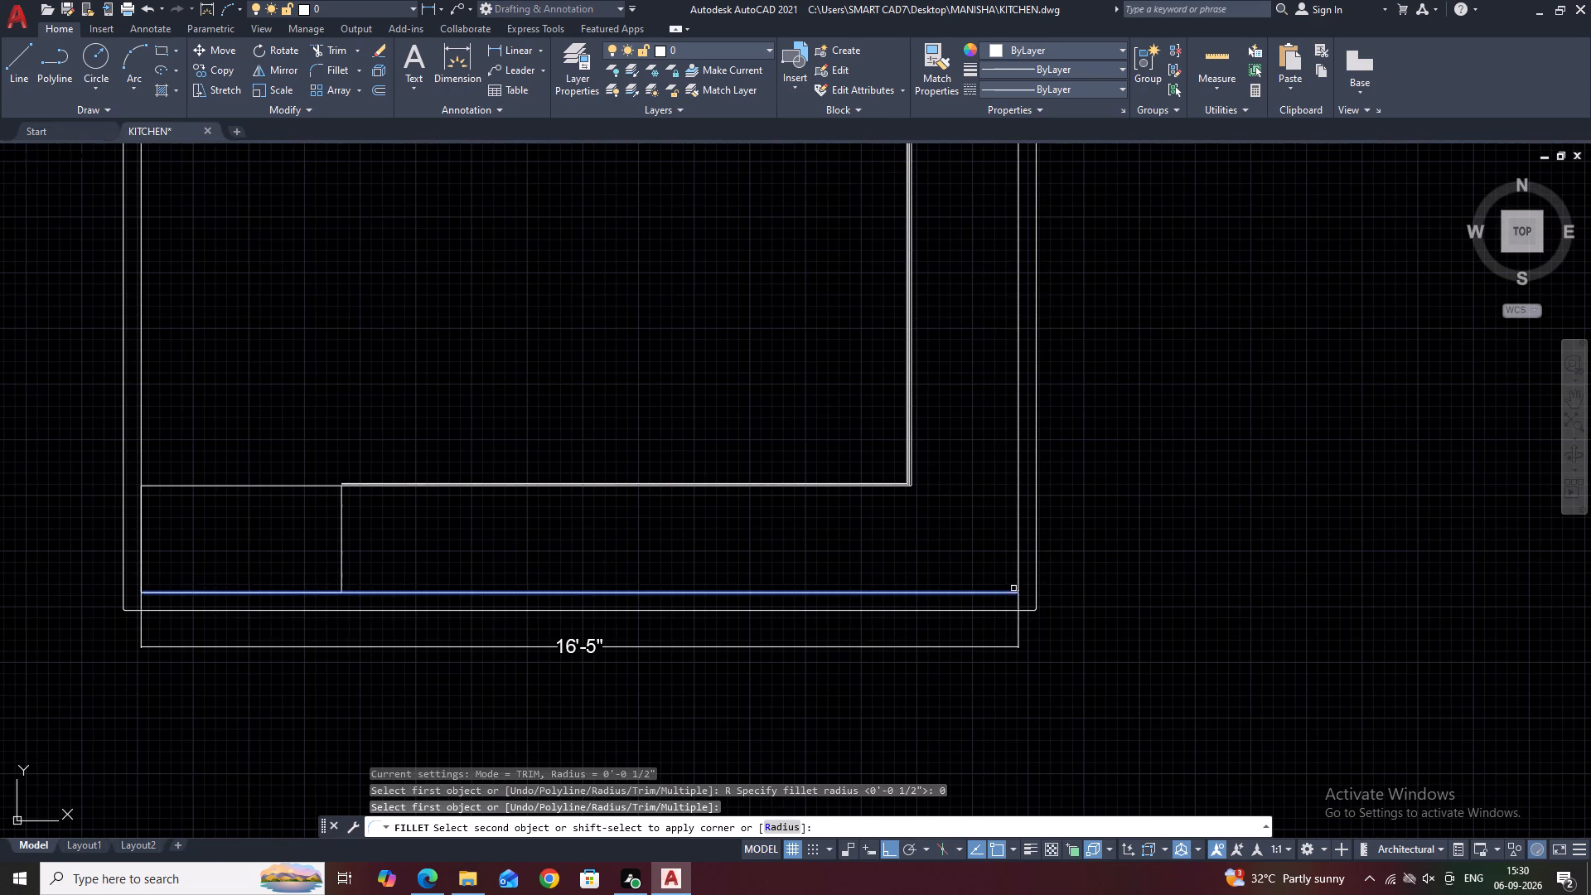
click(1018, 573)
key(space)
scroll(1013, 616, up, 2)
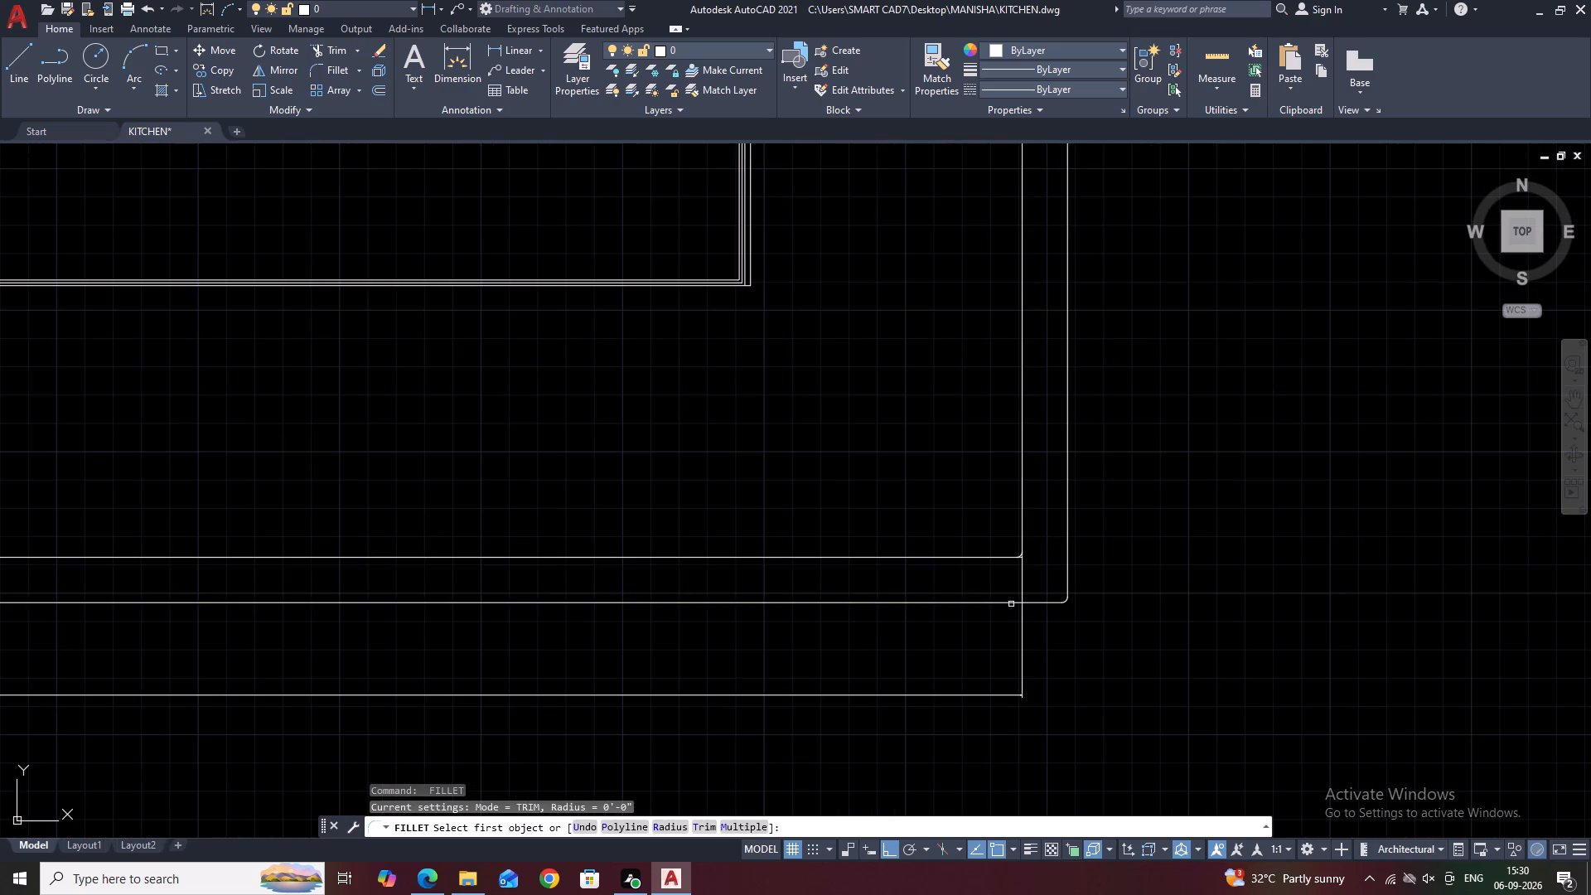
click(1010, 602)
click(1068, 583)
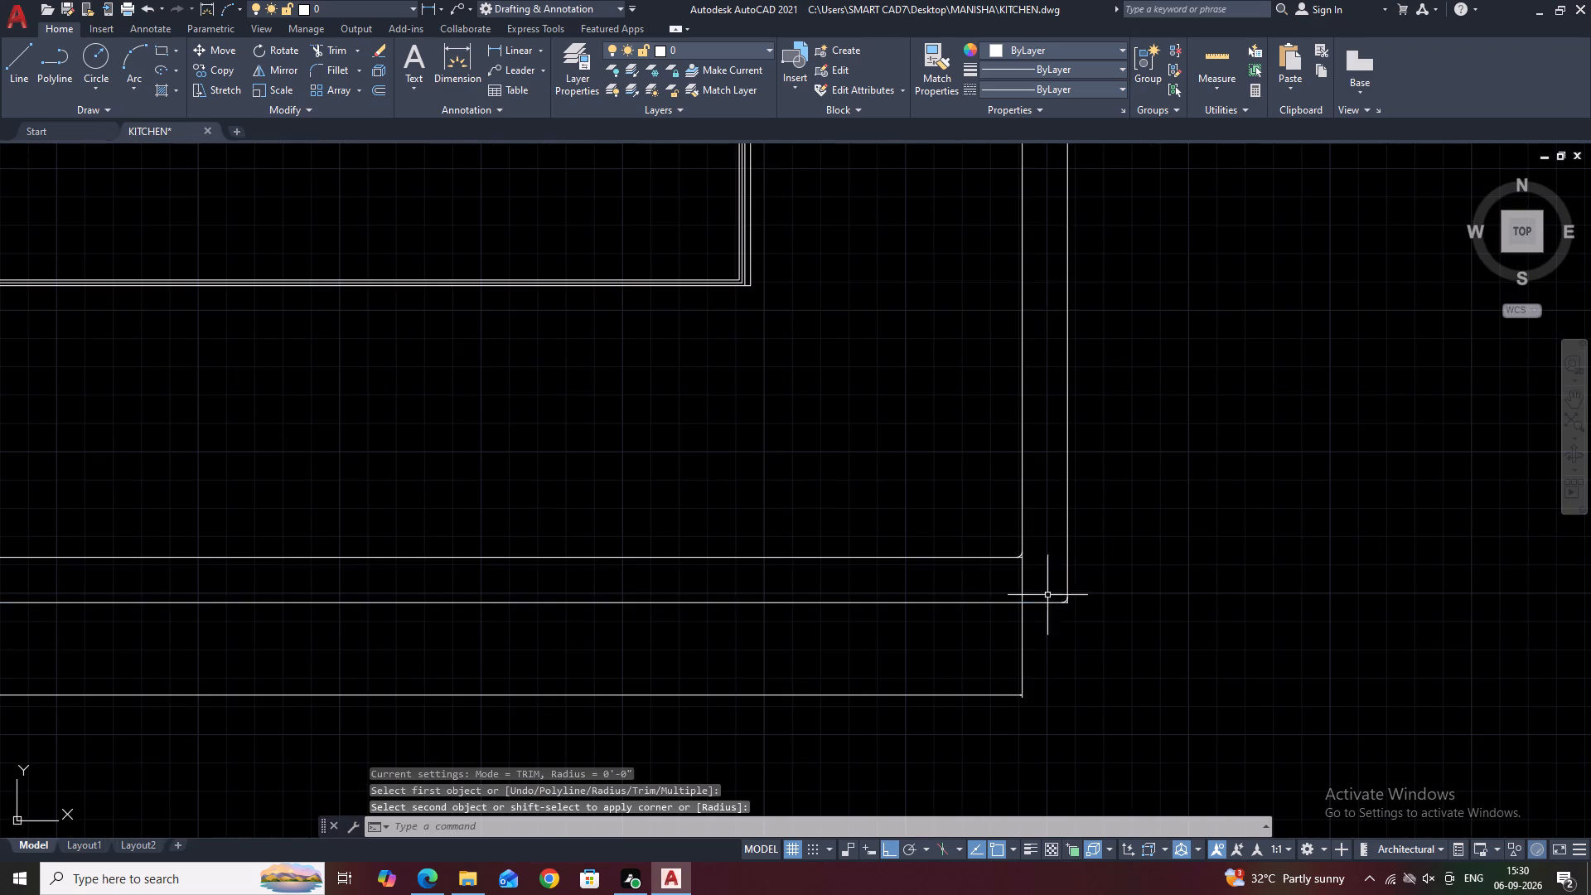
Fillet the inner and outer wall lines at the lower left corner with radius 0.
scroll(999, 578, down, 1)
middle_drag(713, 586, 1054, 554)
key(space)
middle_drag(407, 568, 1037, 531)
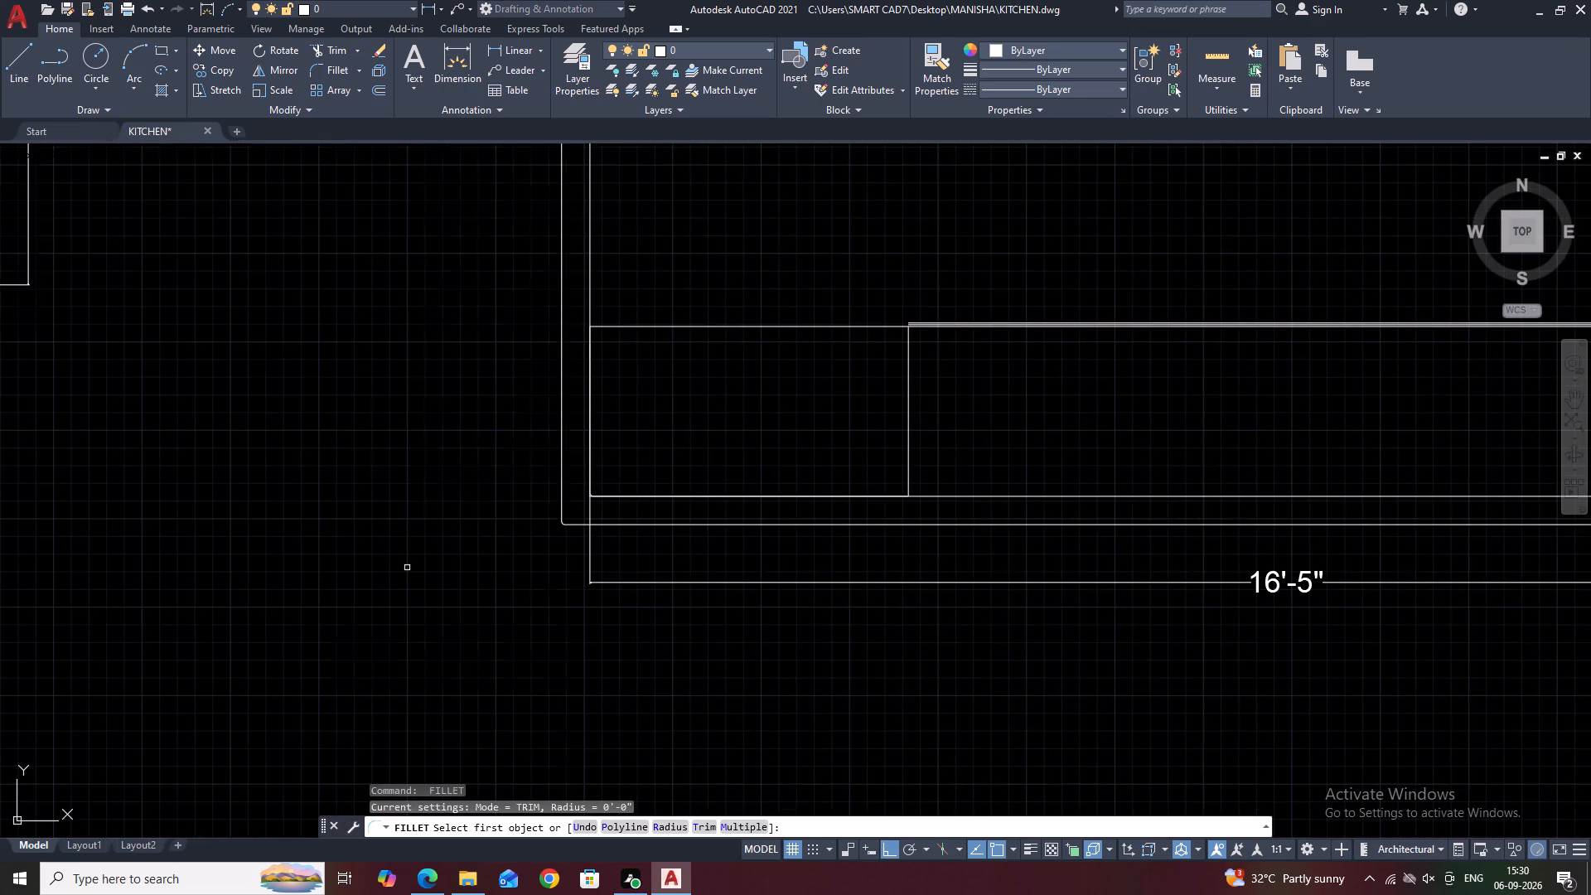
scroll(604, 501, up, 2)
click(596, 492)
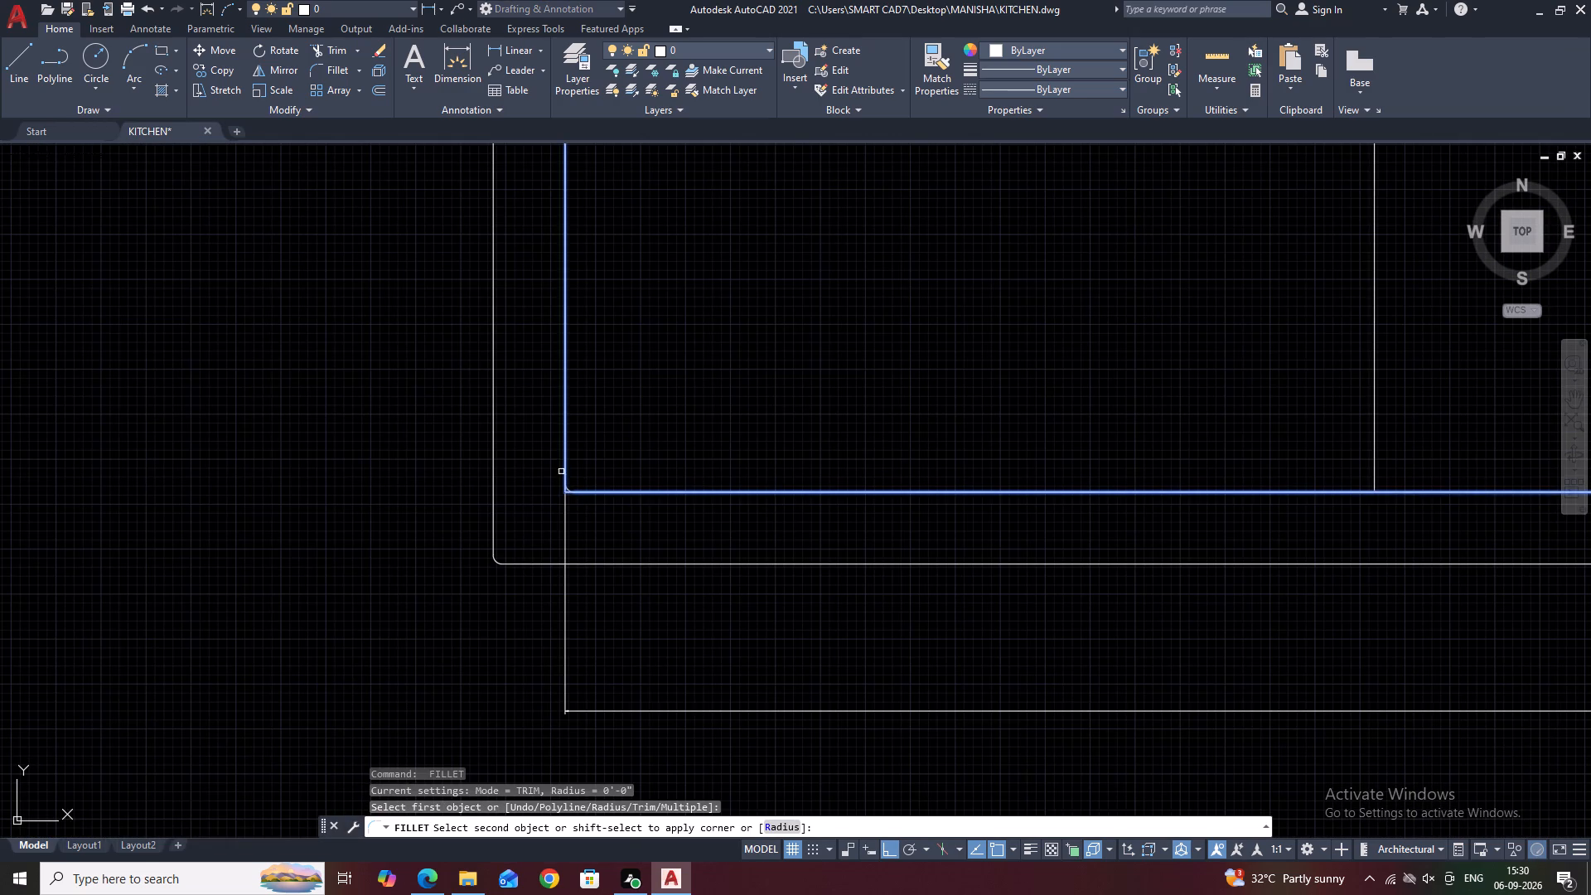
click(564, 452)
key(space)
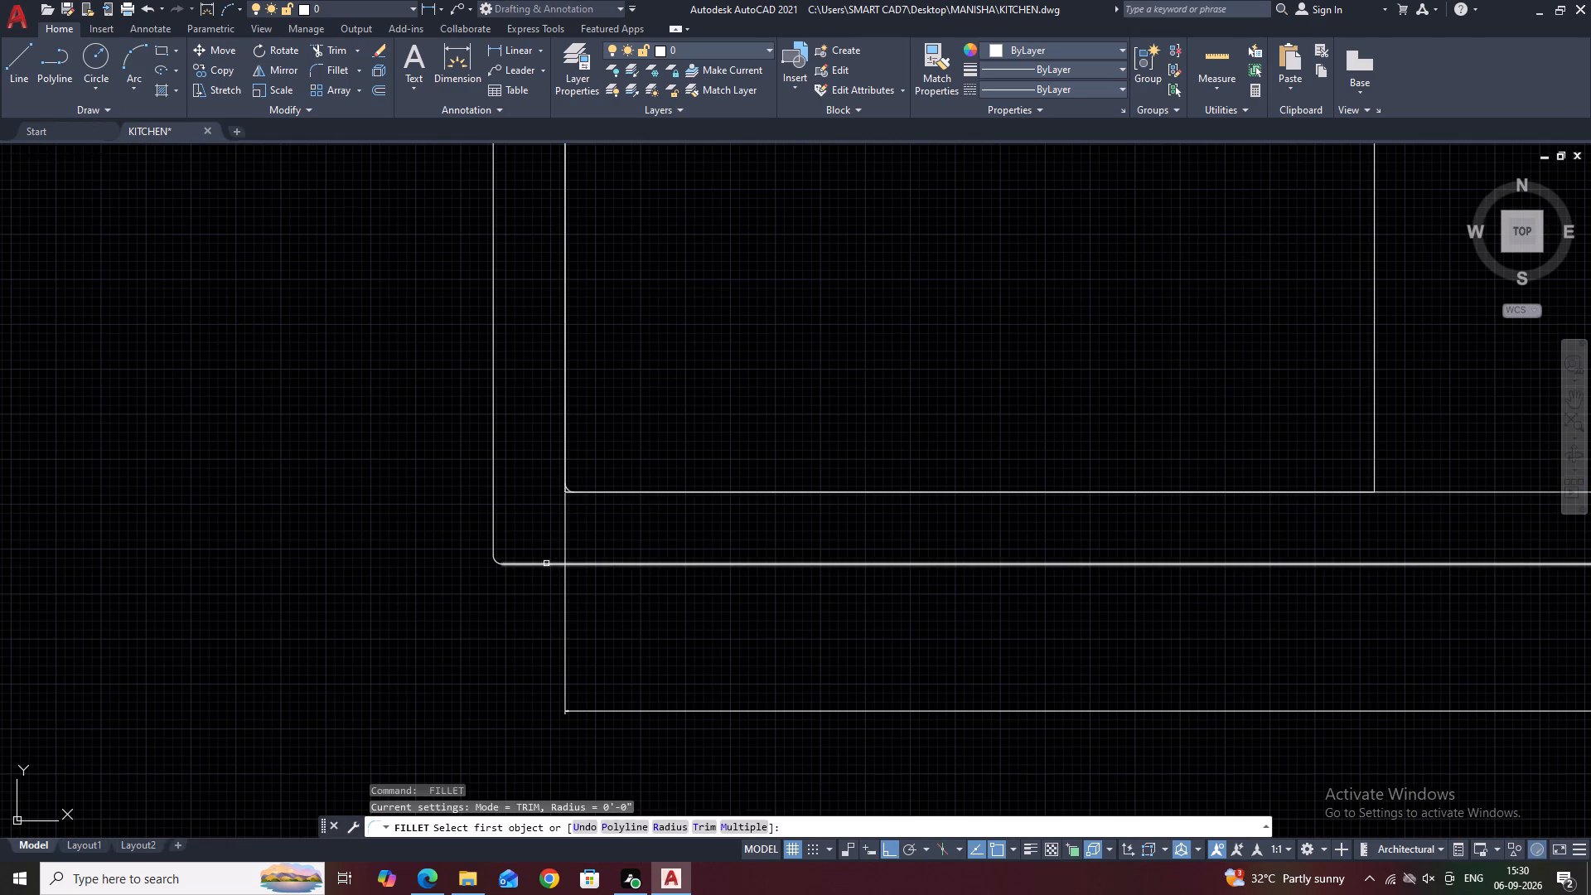
click(546, 564)
click(491, 496)
key(Escape)
Delete the leftover fillet arcs at the lower left and lower right wall corners.
drag(455, 505, 471, 525)
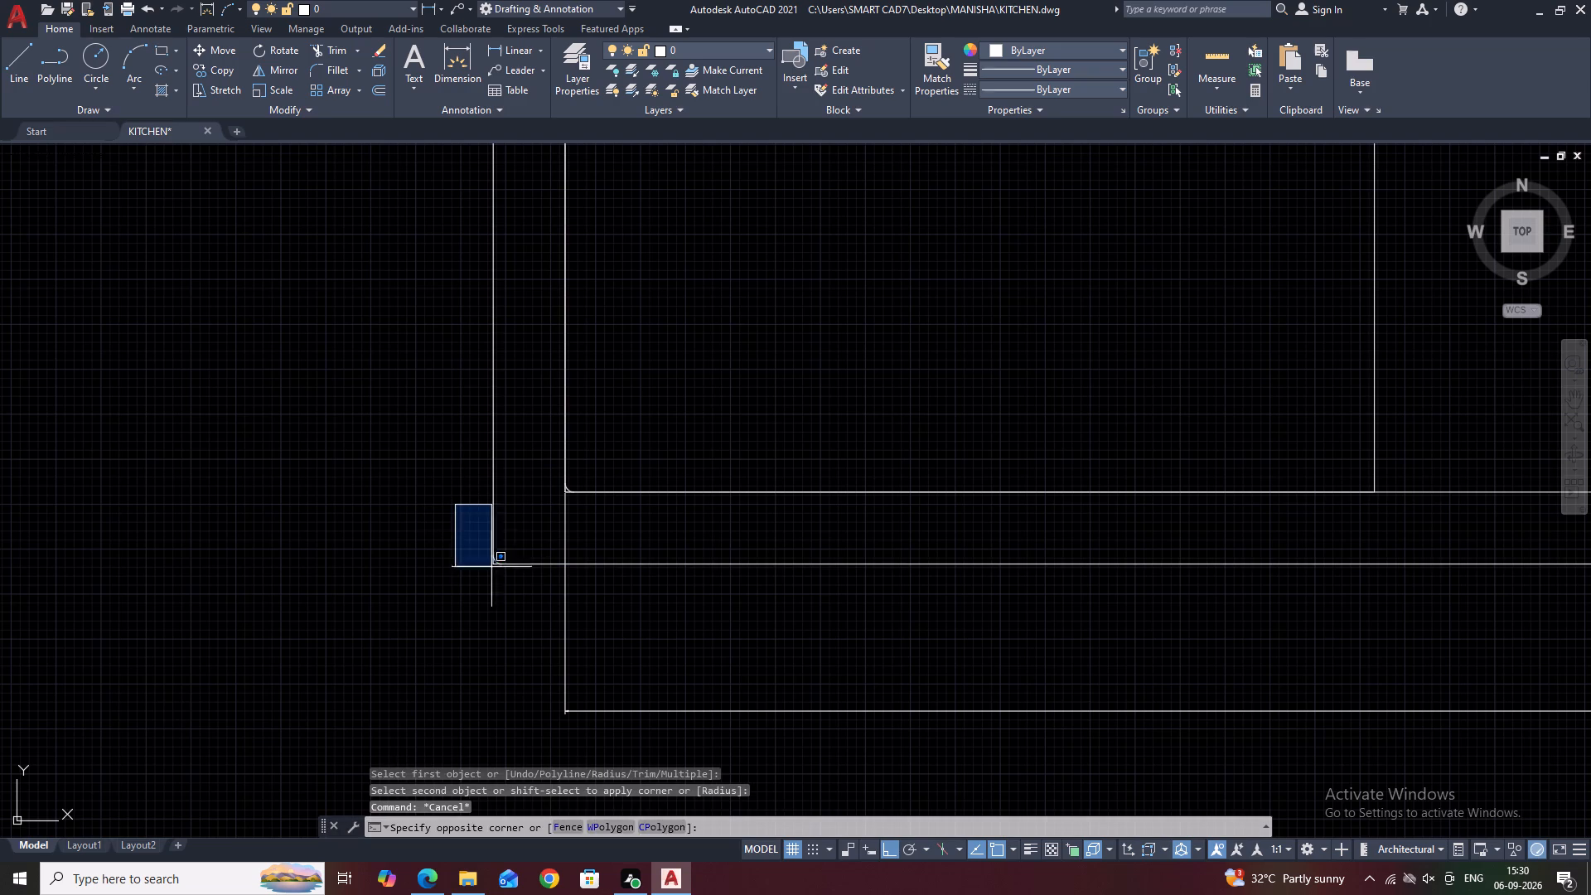
click(543, 612)
drag(549, 436, 552, 447)
click(620, 559)
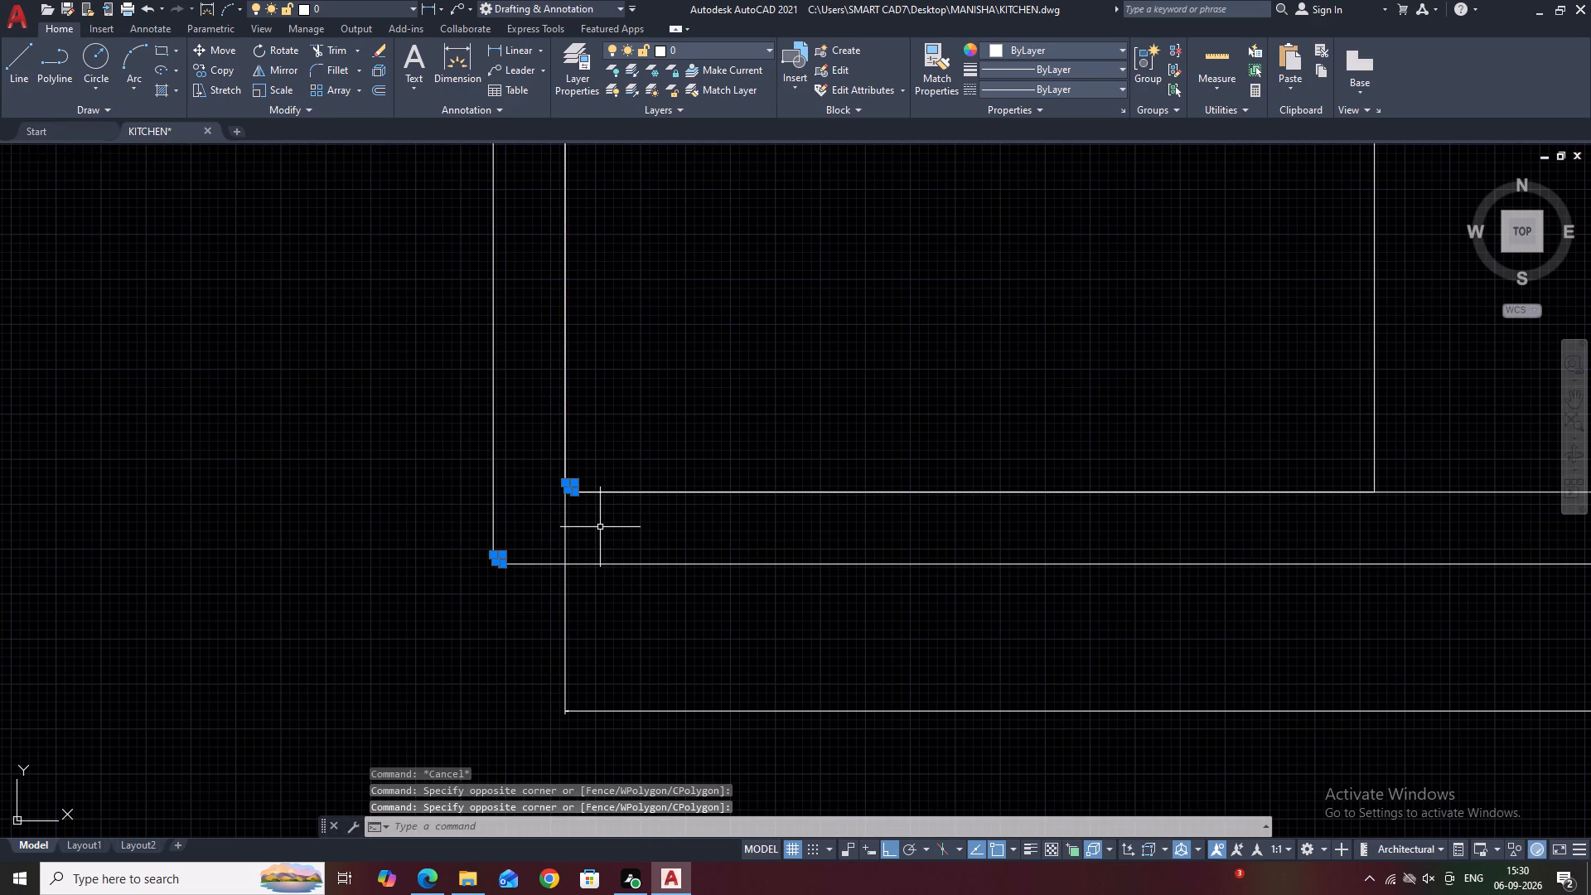
key(Delete)
scroll(596, 523, down, 4)
click(1112, 494)
click(1164, 567)
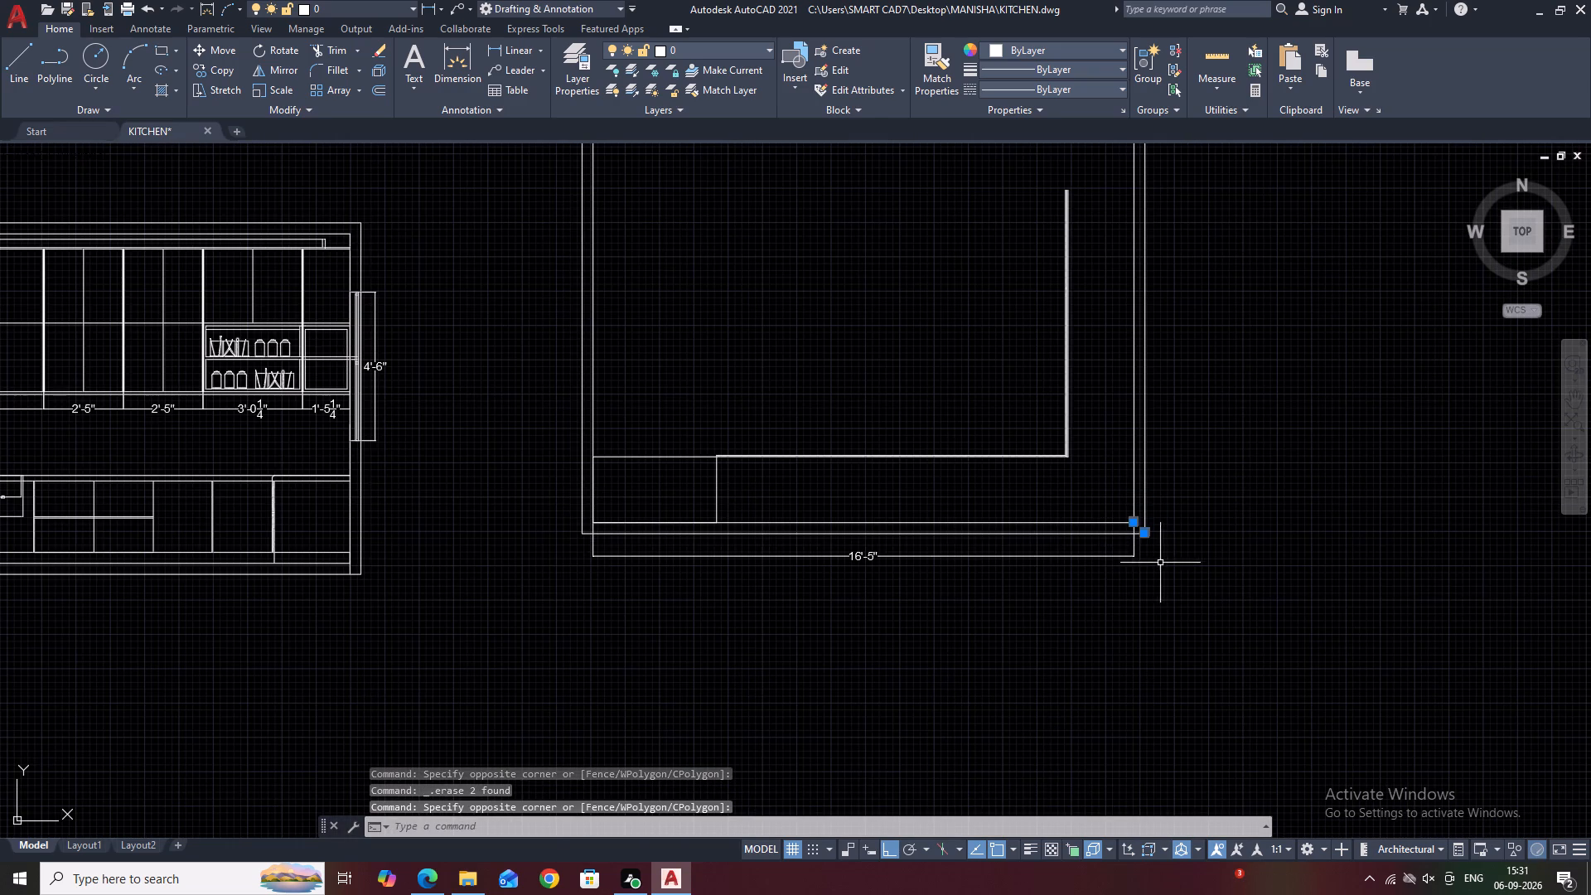
key(Delete)
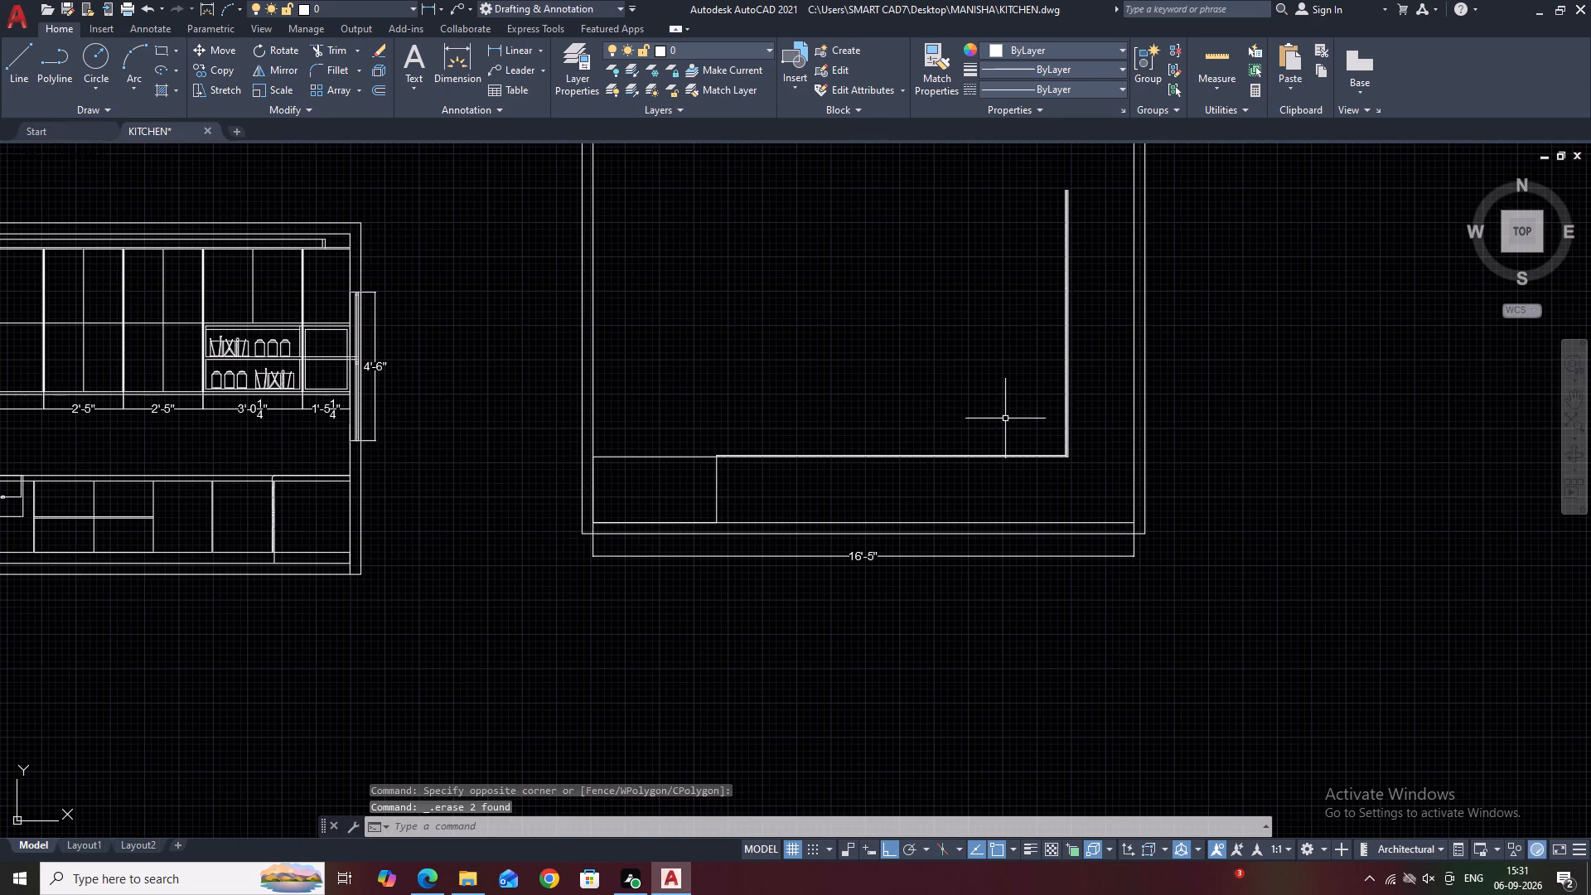
Stretch both extension line origins of the 16'-5" dimension down to the outer bottom wall line.
scroll(1129, 528, up, 2)
click(1138, 526)
click(1128, 525)
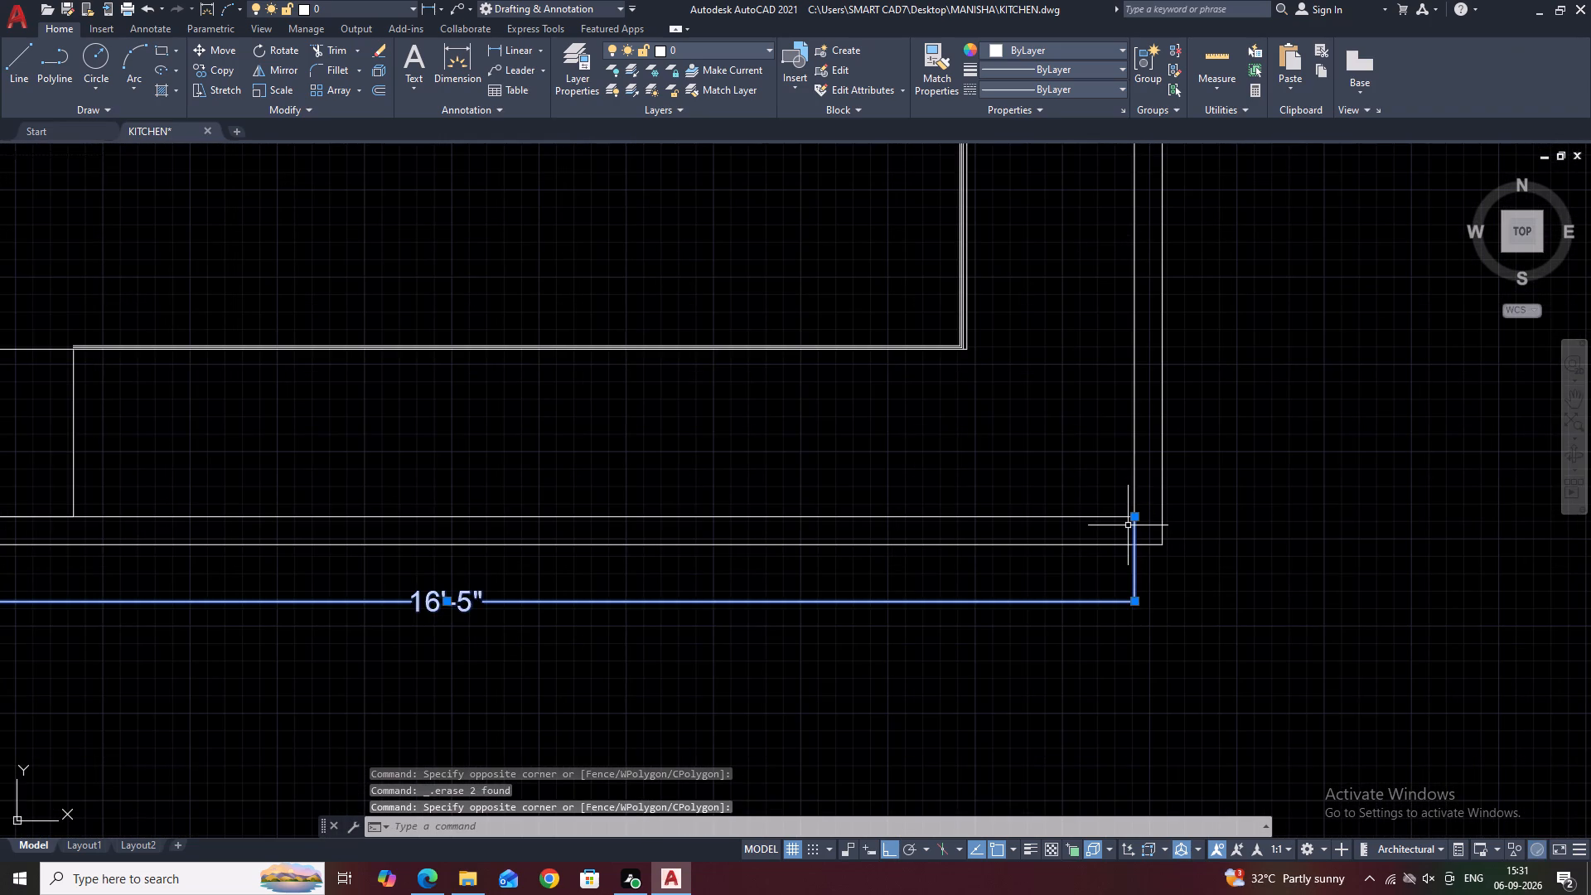
scroll(1129, 525, up, 2)
click(1134, 506)
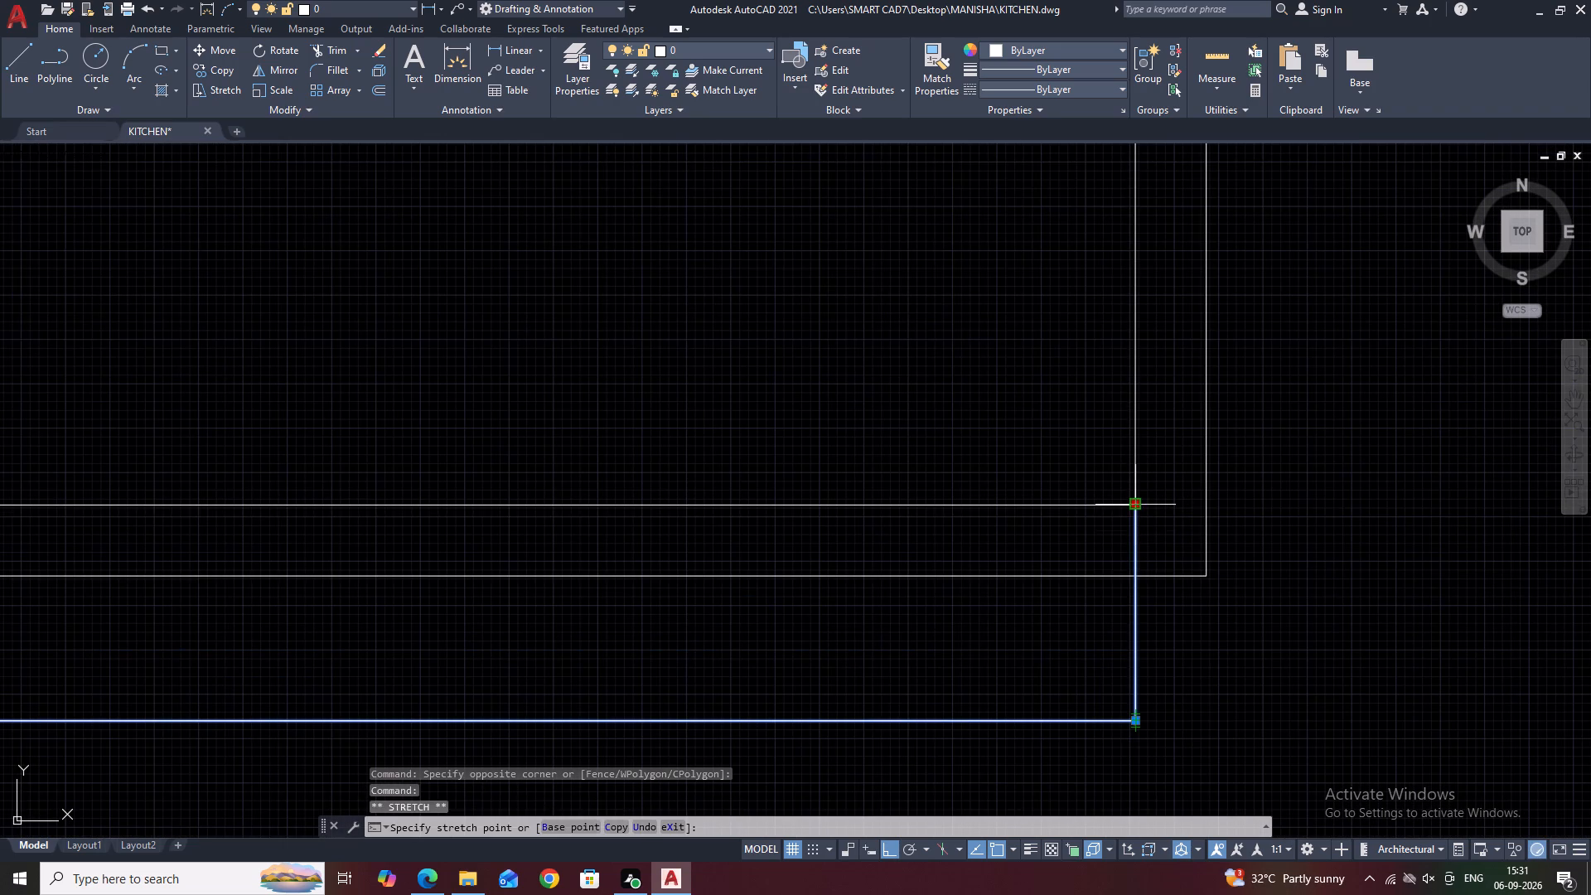
click(1137, 578)
scroll(1057, 530, down, 4)
scroll(497, 535, up, 2)
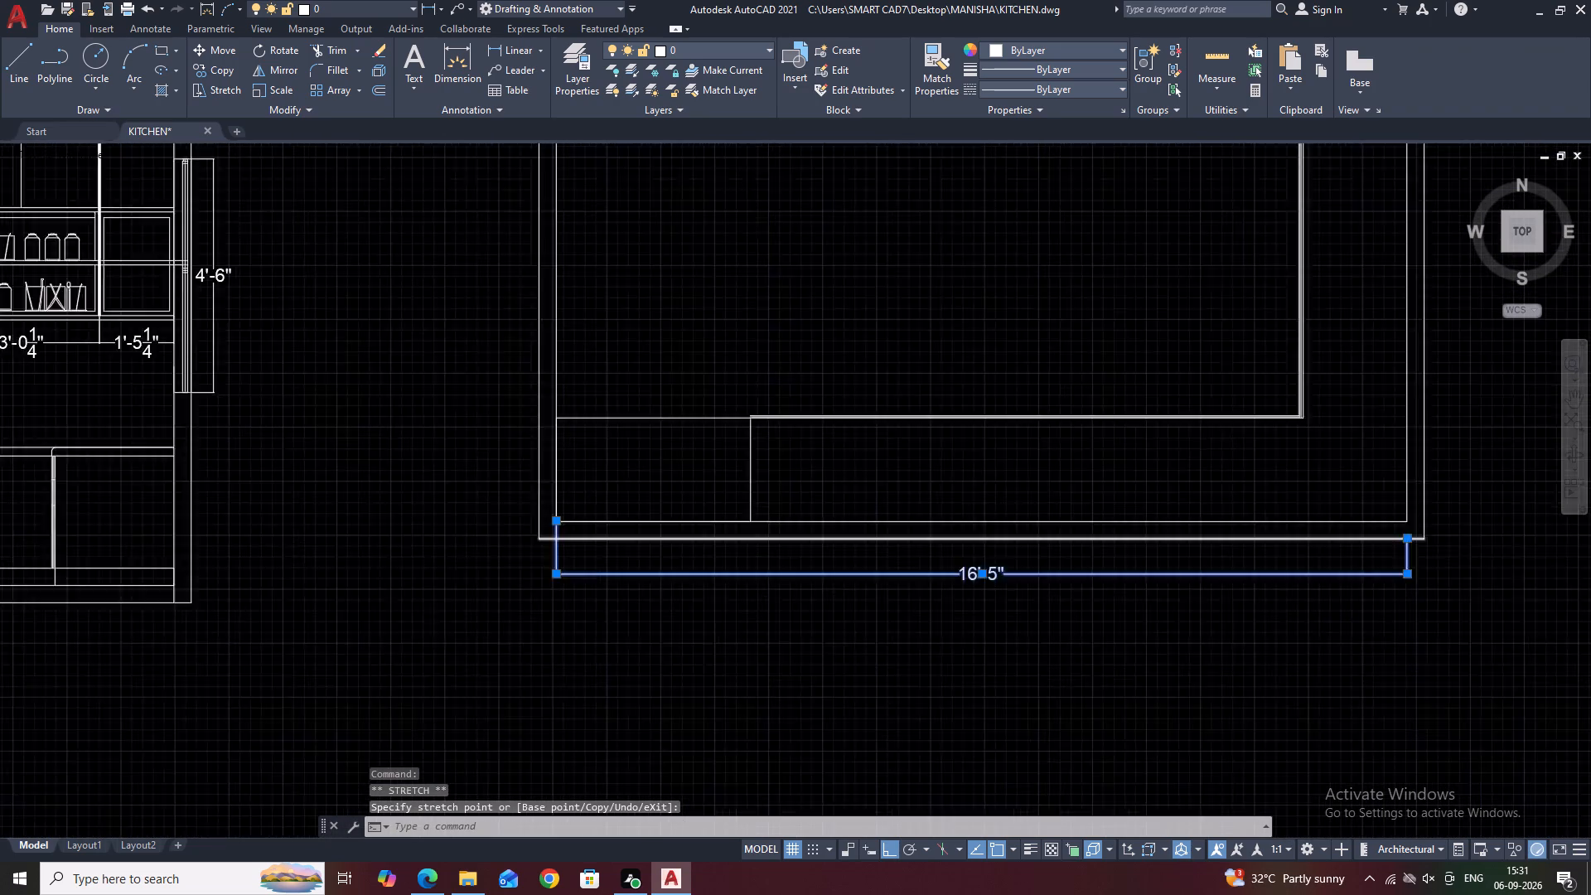
scroll(547, 534, up, 2)
click(561, 511)
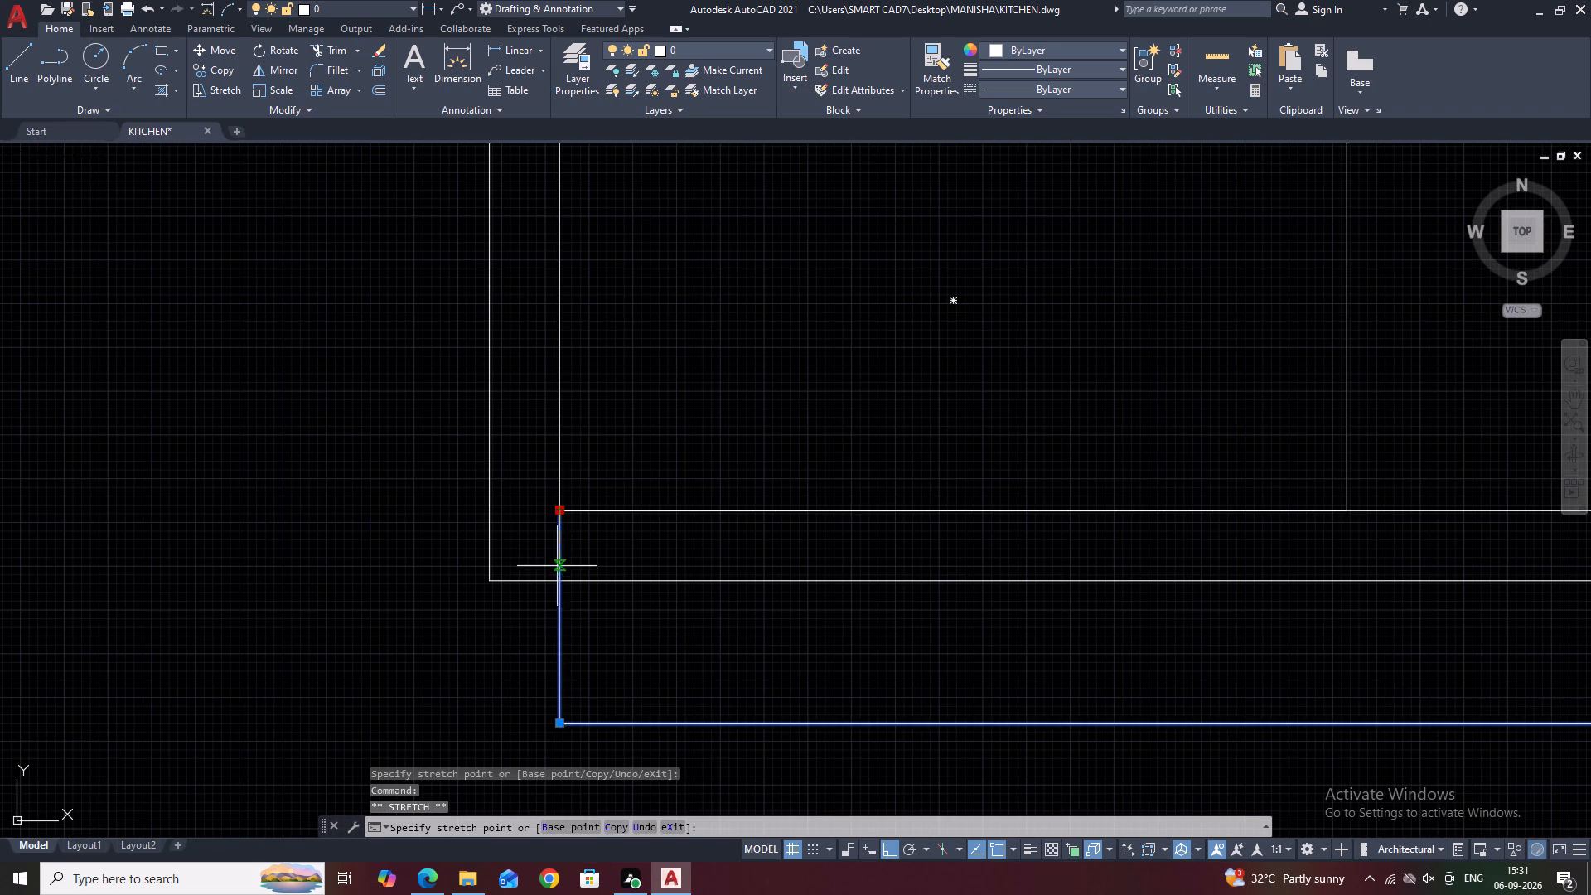
click(560, 578)
key(Escape)
scroll(553, 513, down, 3)
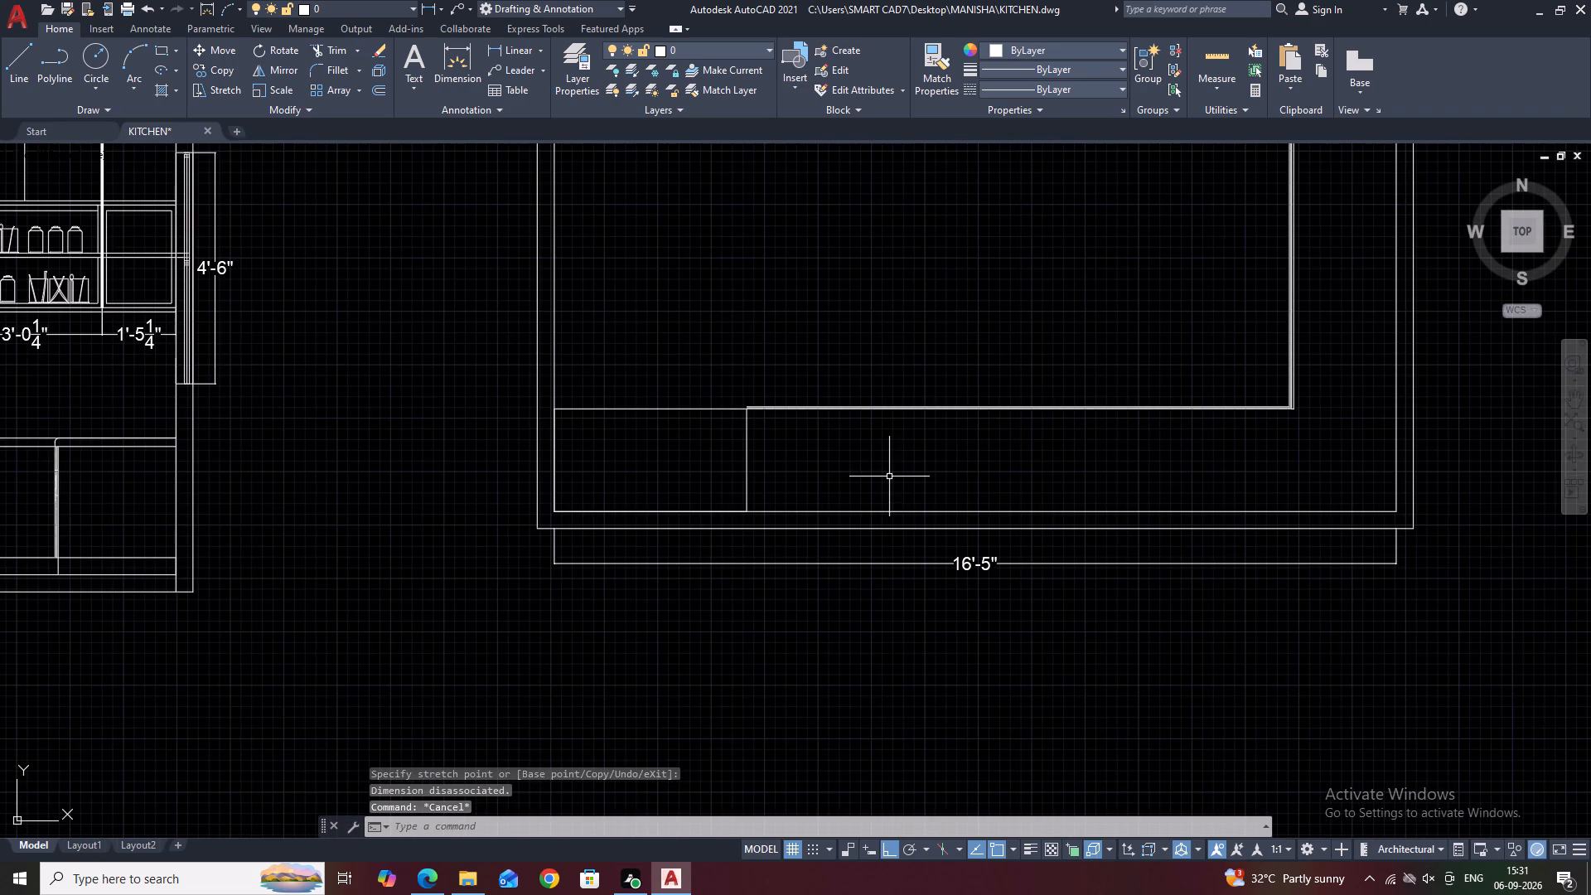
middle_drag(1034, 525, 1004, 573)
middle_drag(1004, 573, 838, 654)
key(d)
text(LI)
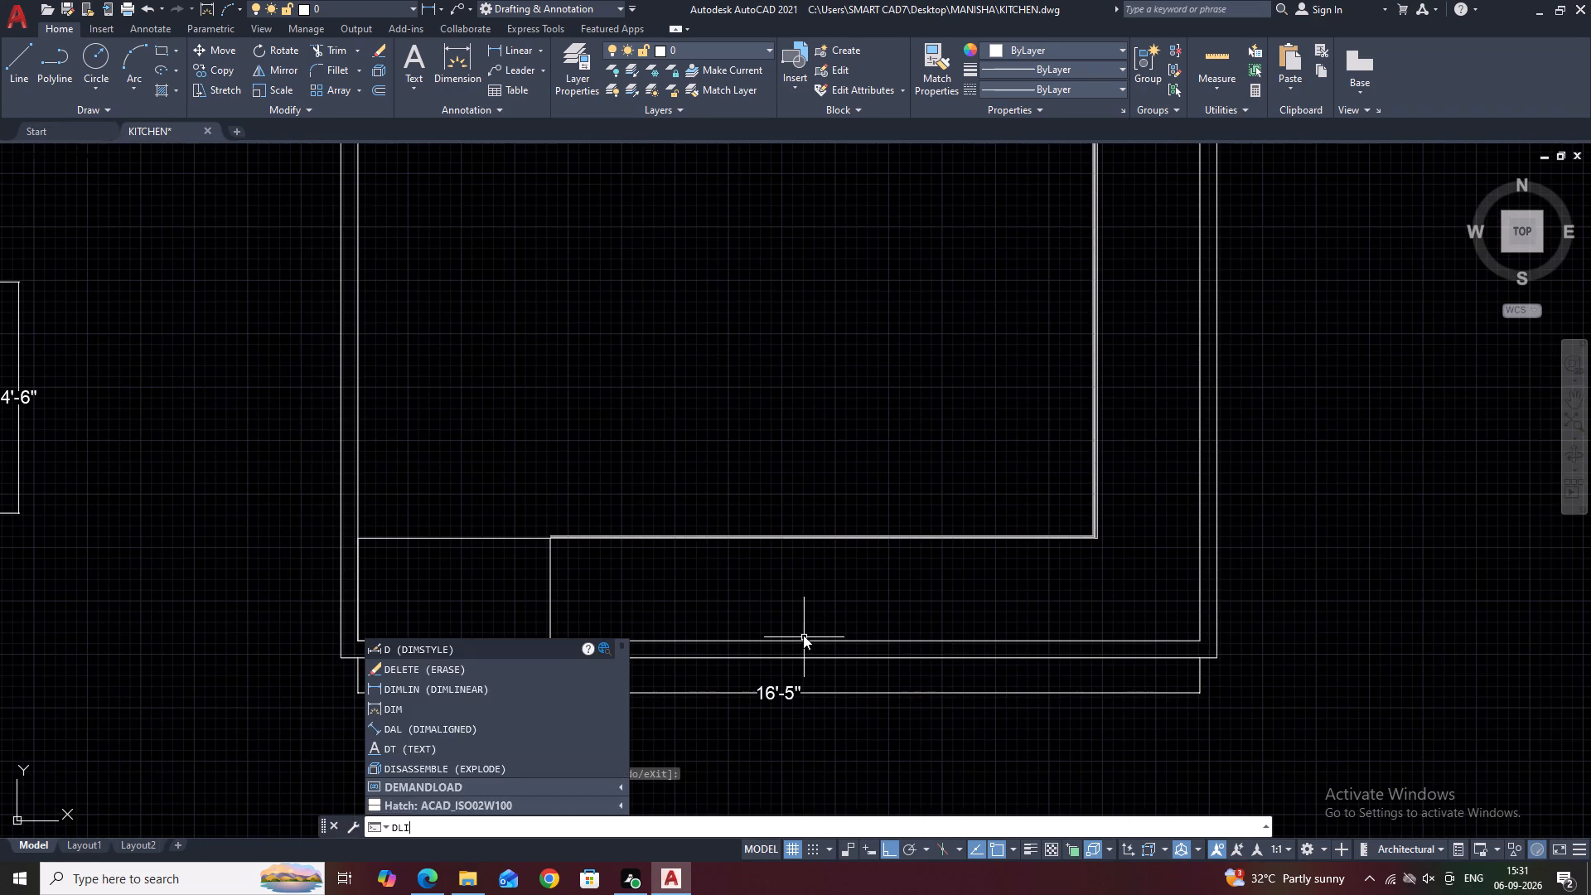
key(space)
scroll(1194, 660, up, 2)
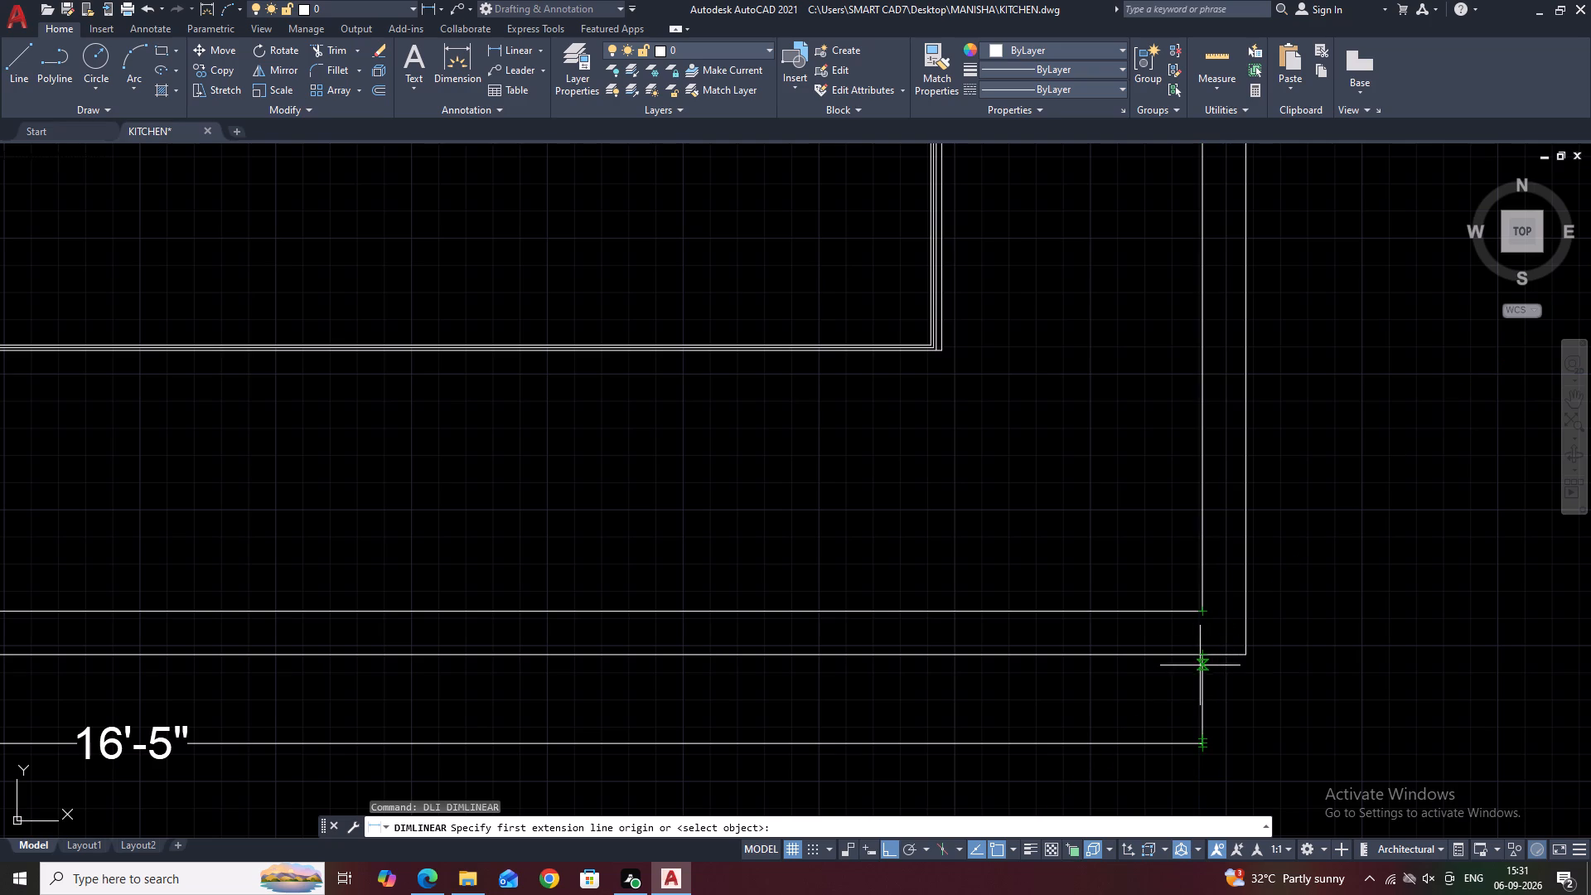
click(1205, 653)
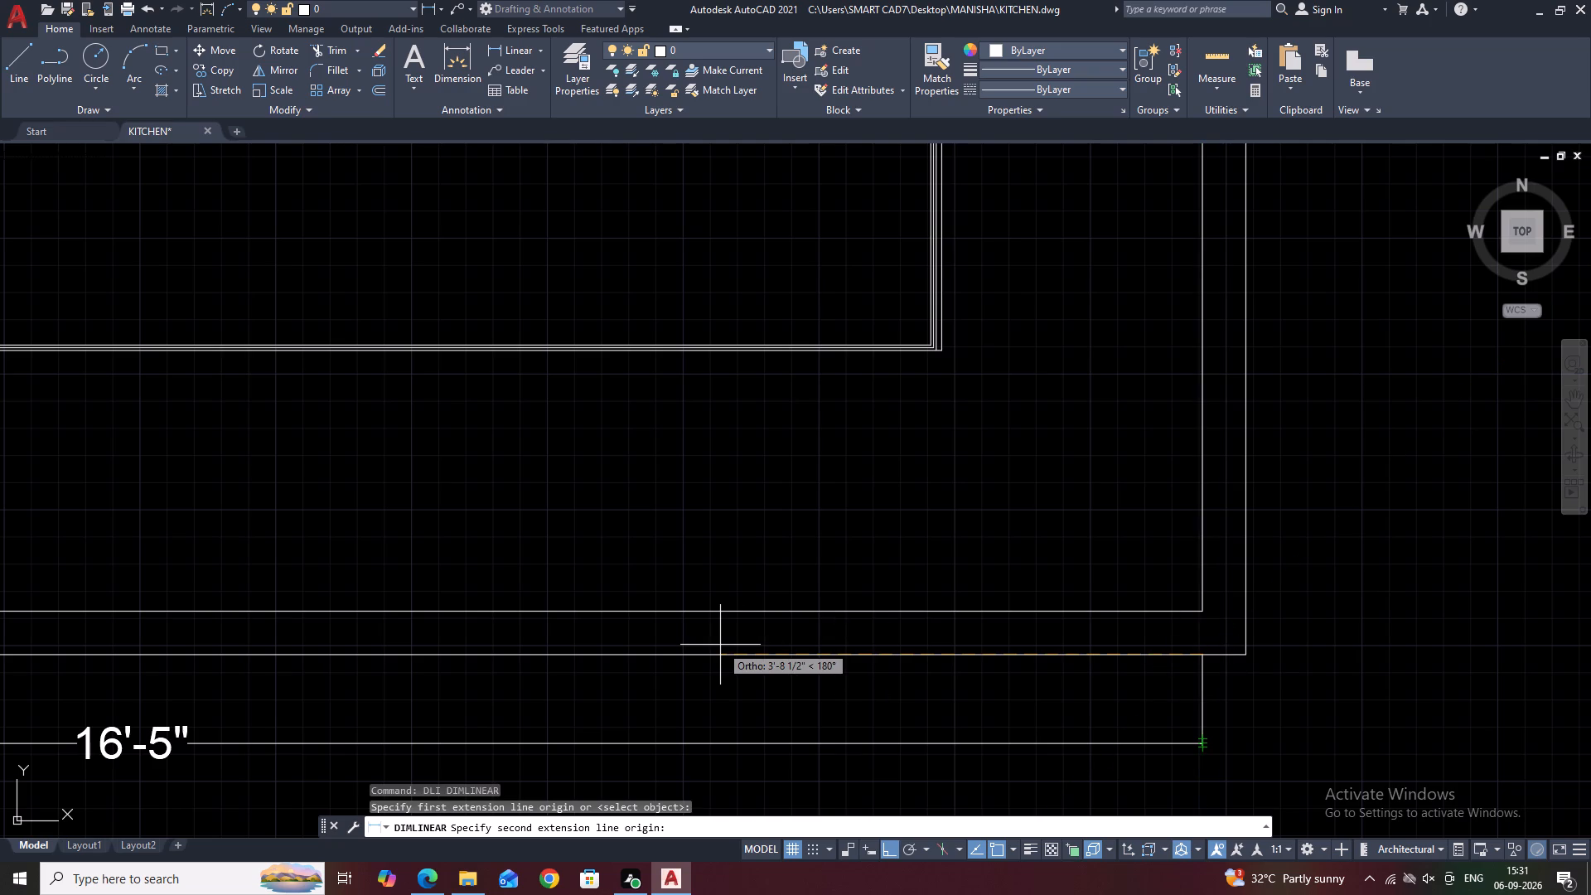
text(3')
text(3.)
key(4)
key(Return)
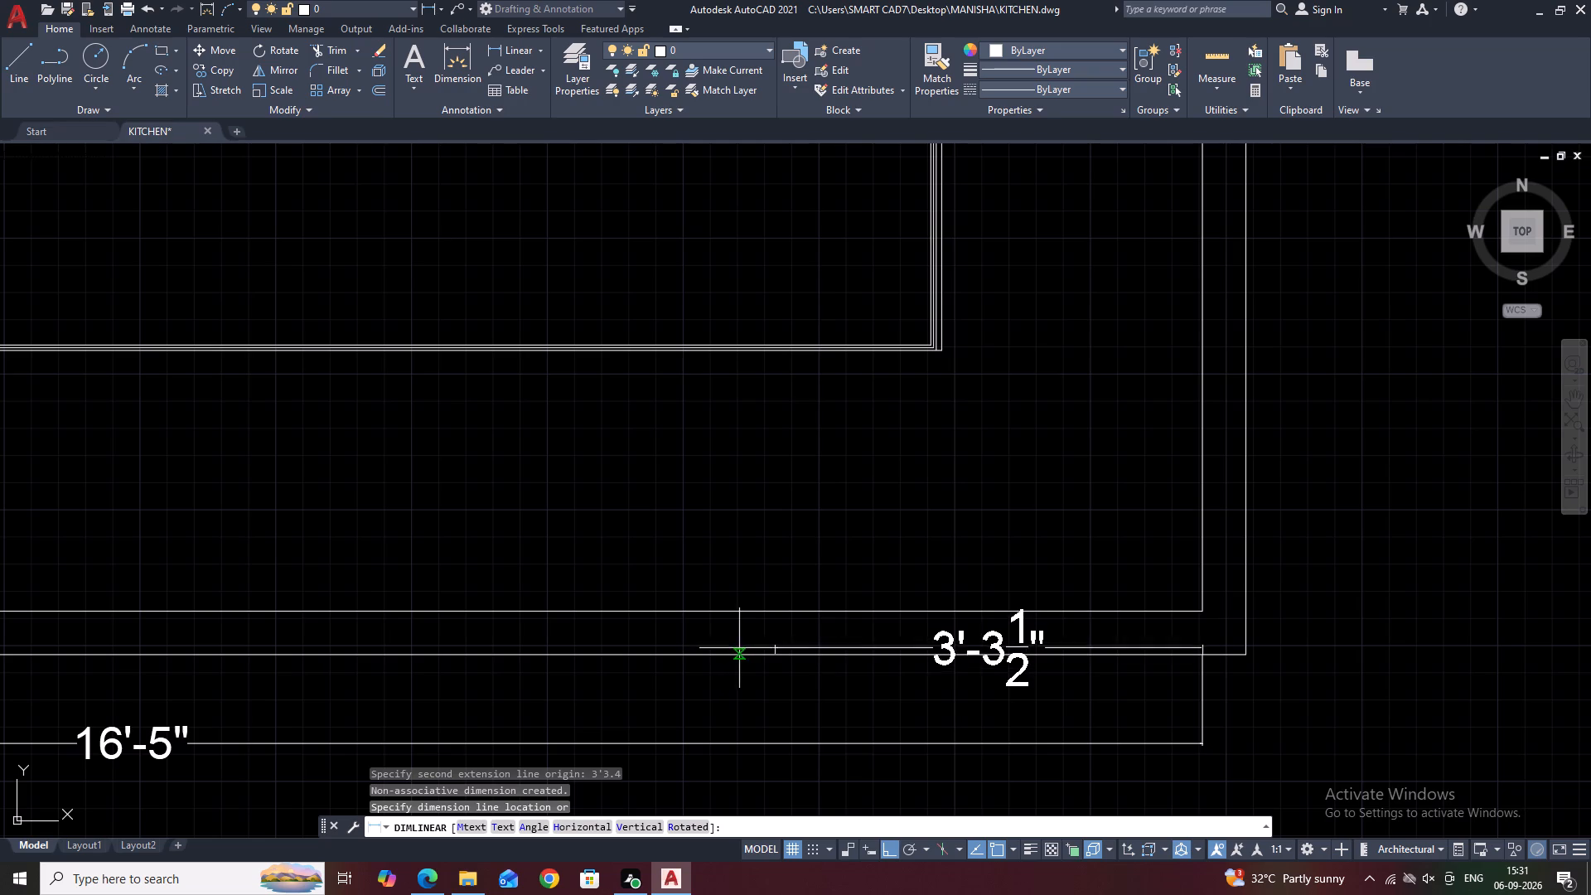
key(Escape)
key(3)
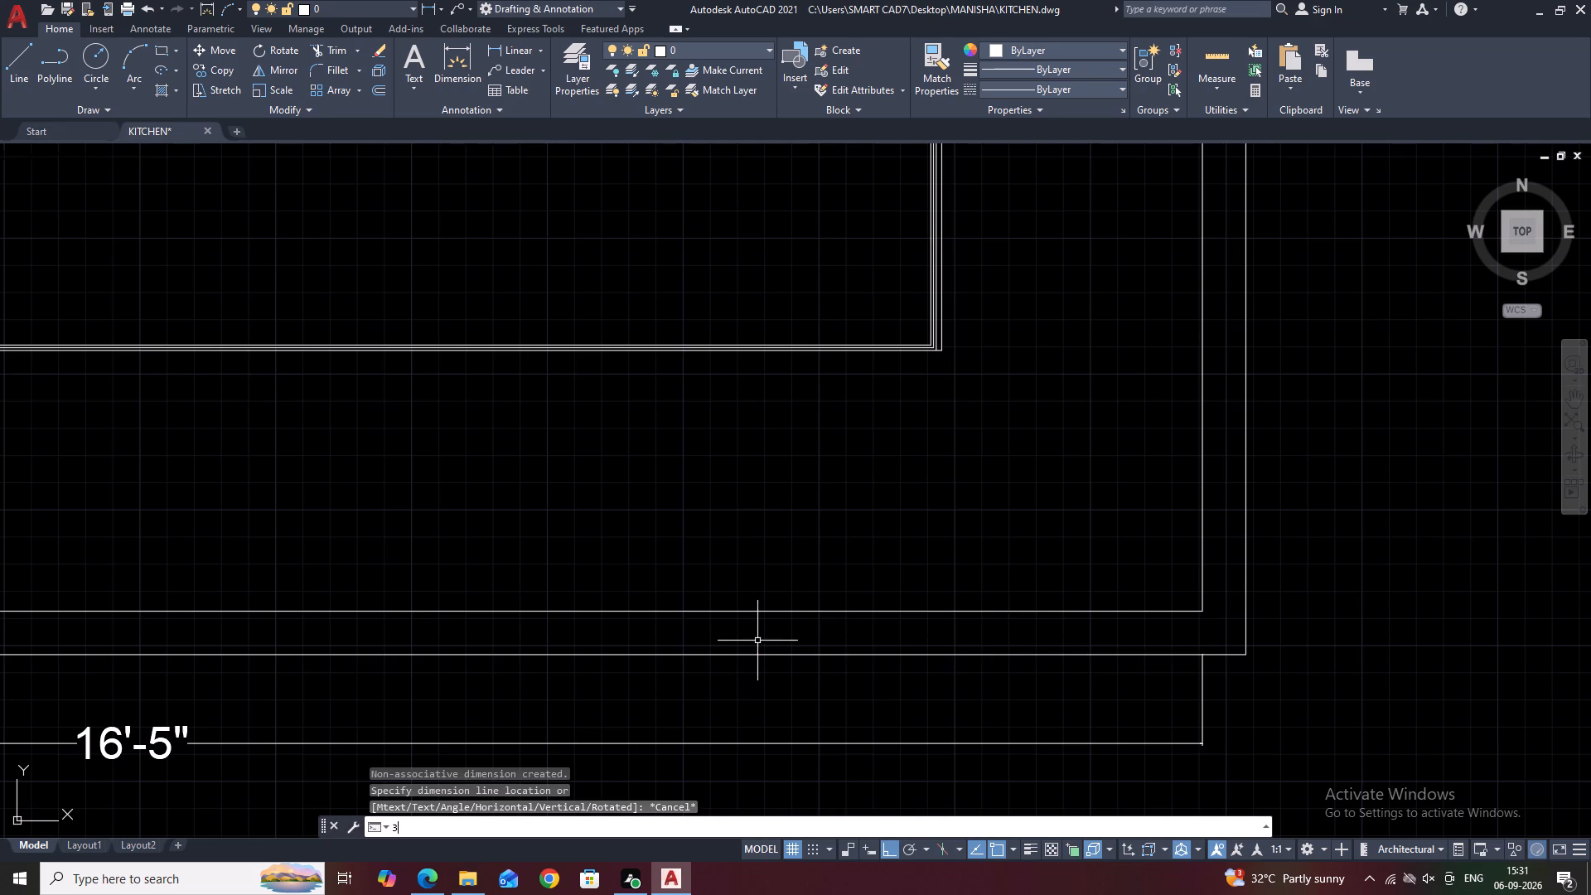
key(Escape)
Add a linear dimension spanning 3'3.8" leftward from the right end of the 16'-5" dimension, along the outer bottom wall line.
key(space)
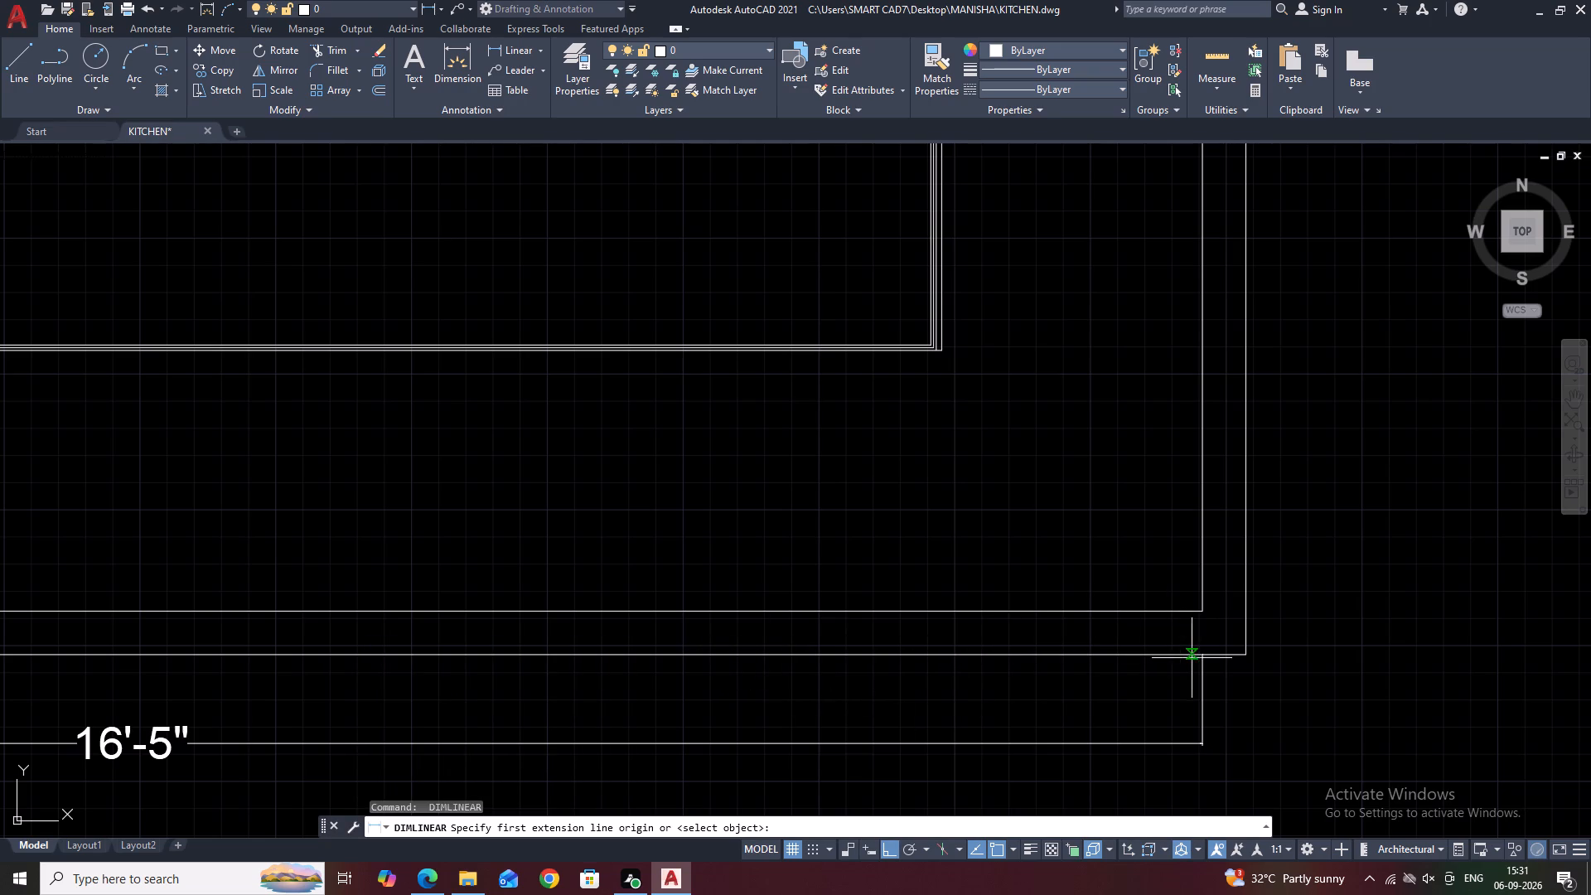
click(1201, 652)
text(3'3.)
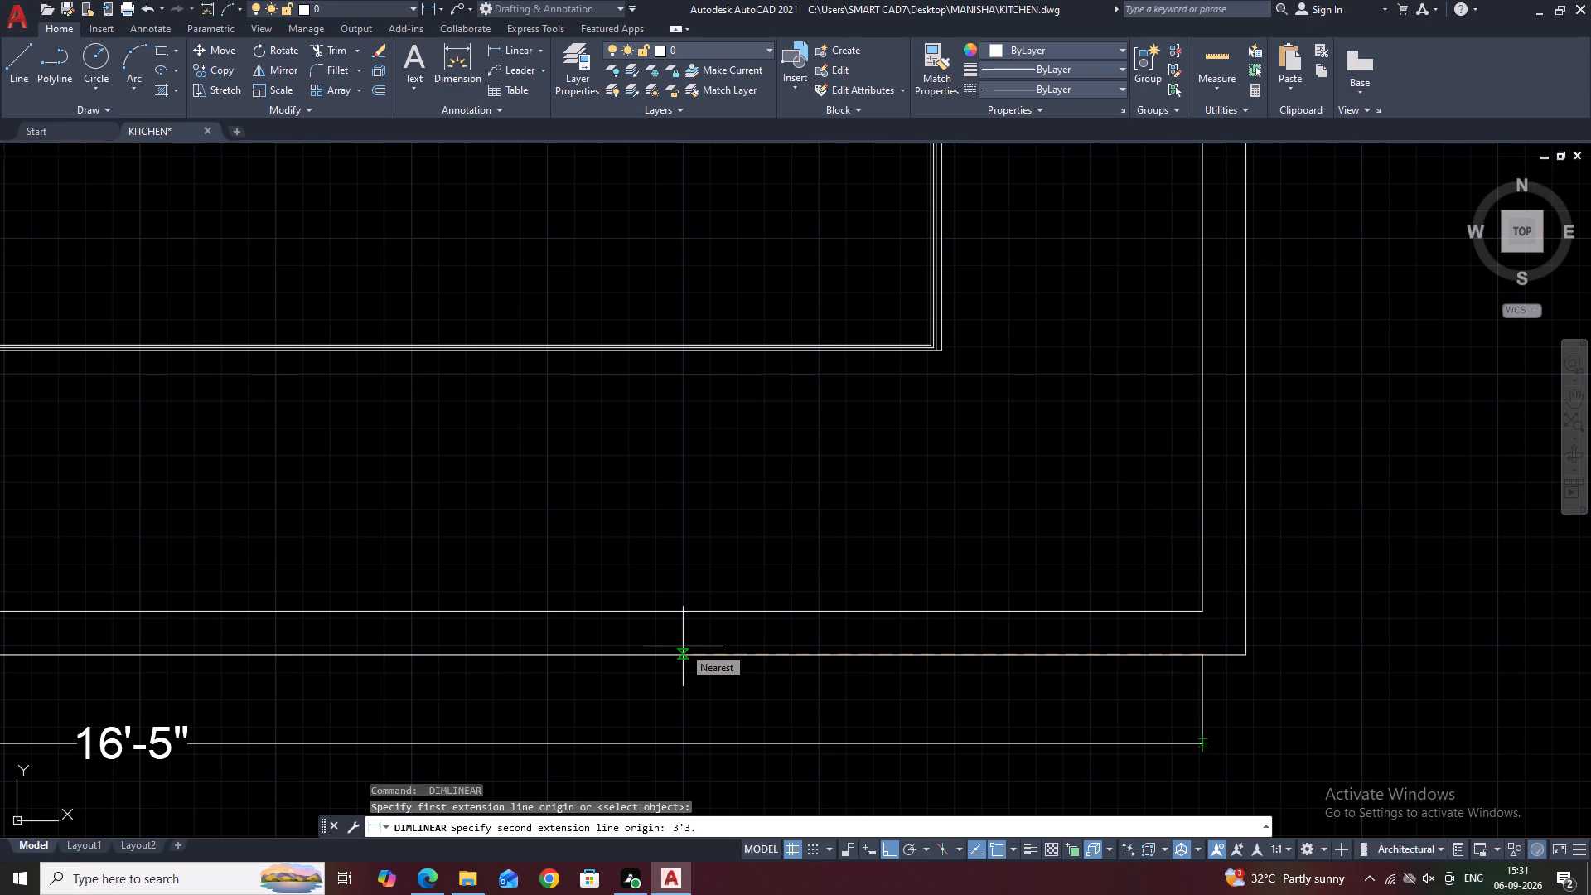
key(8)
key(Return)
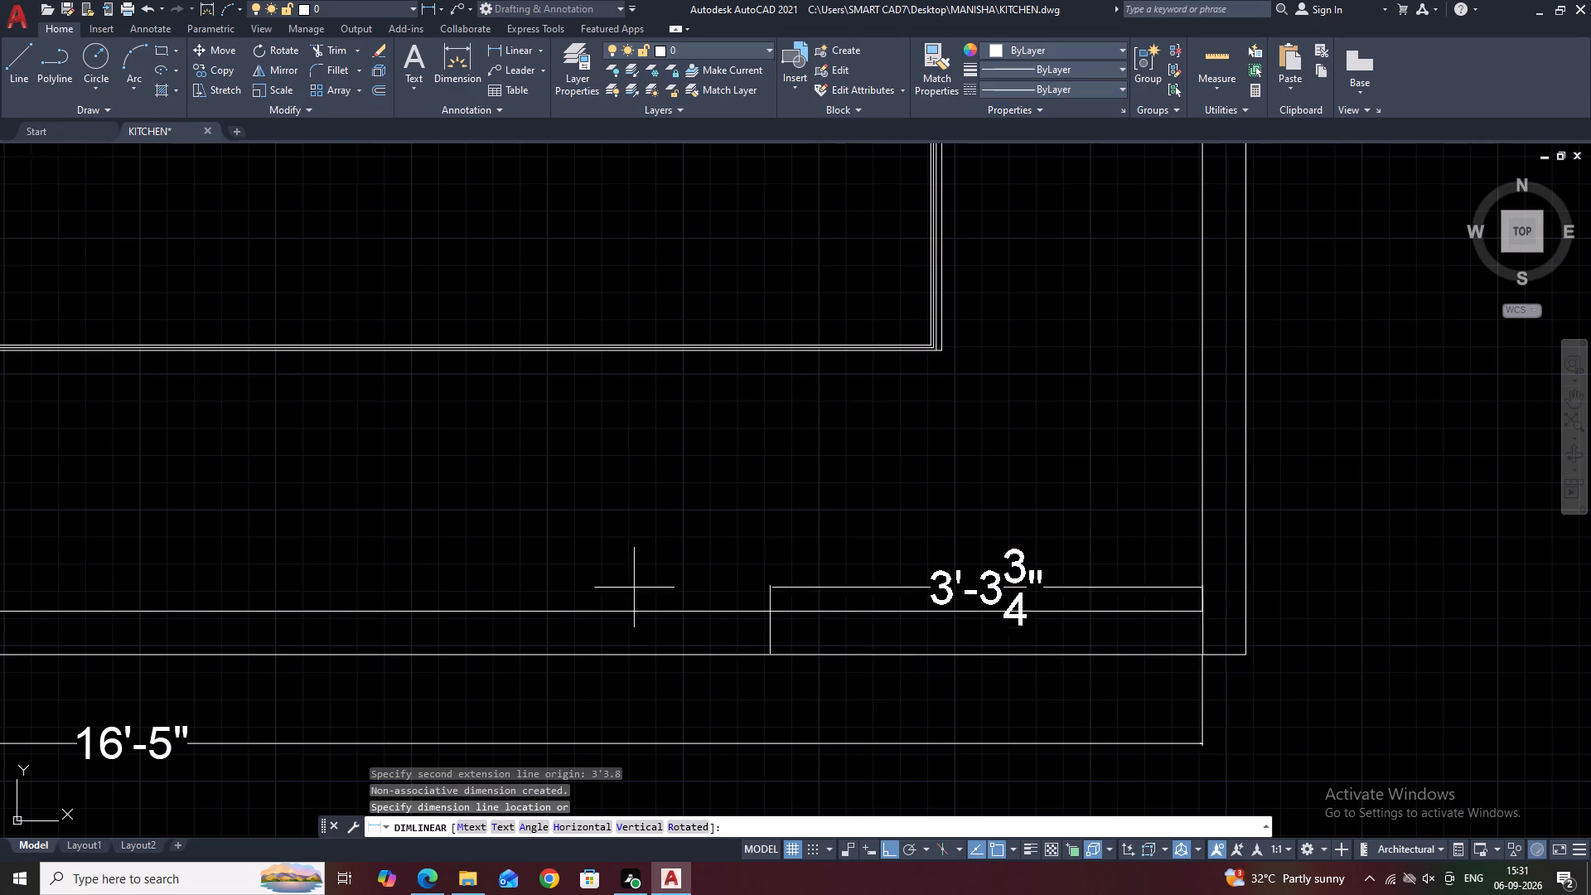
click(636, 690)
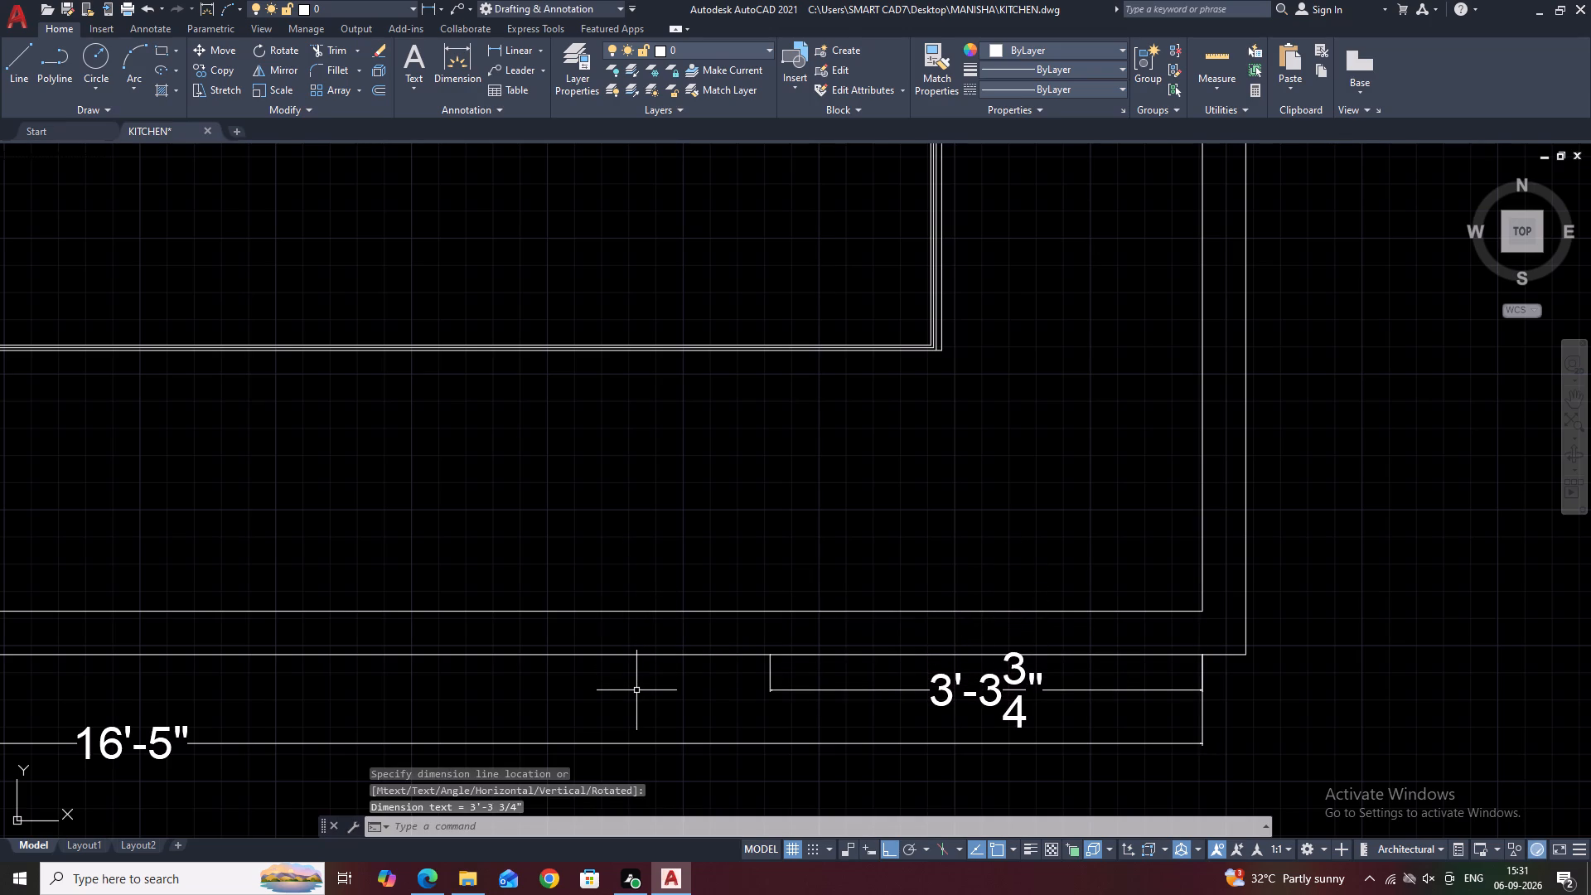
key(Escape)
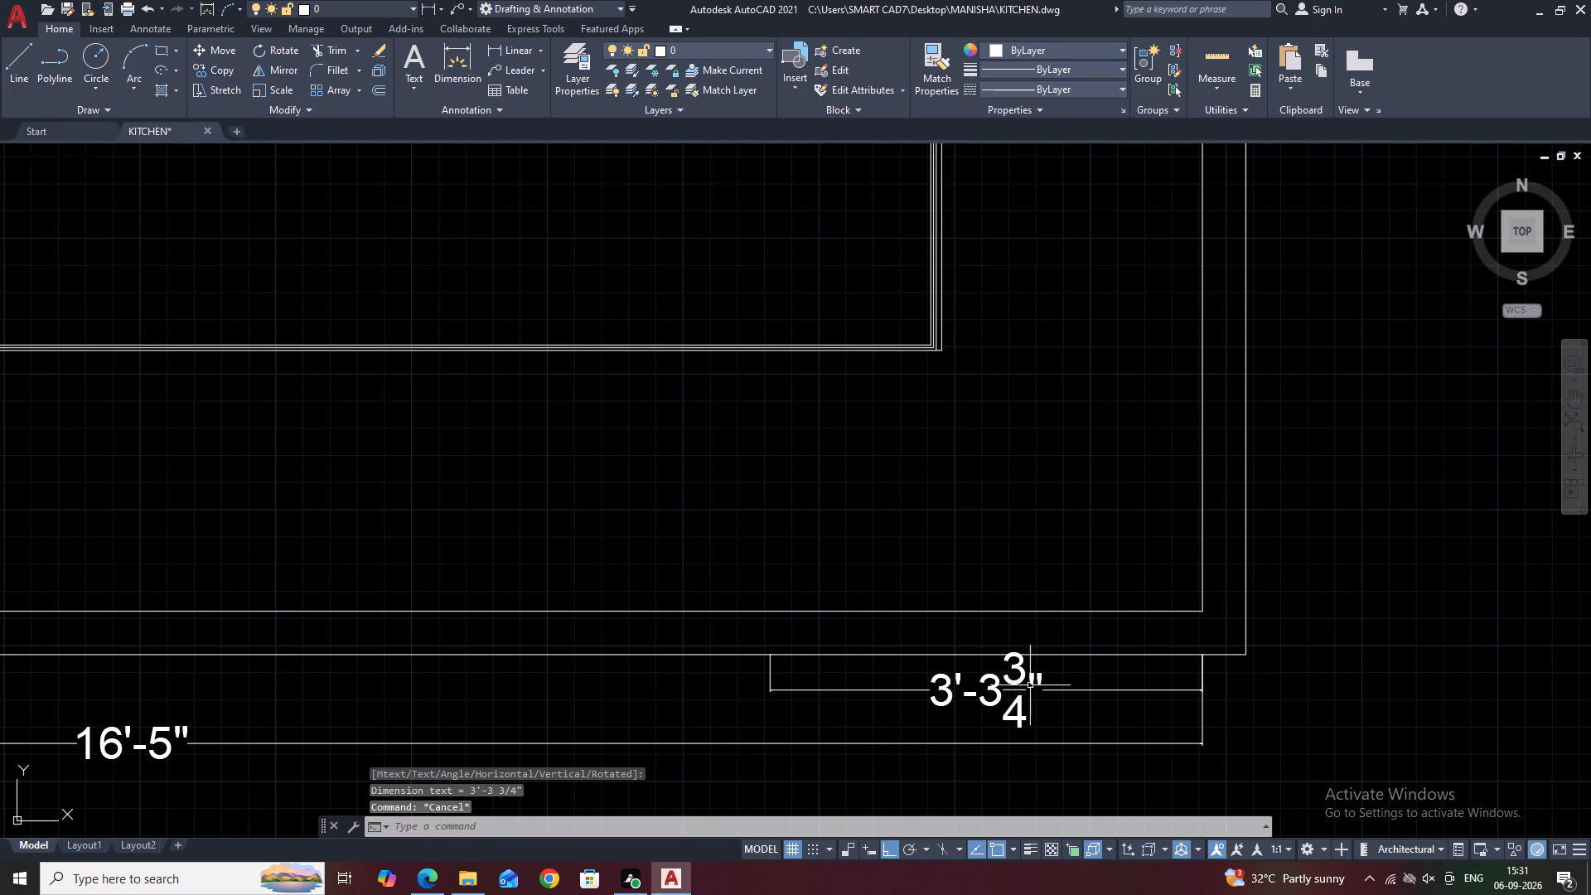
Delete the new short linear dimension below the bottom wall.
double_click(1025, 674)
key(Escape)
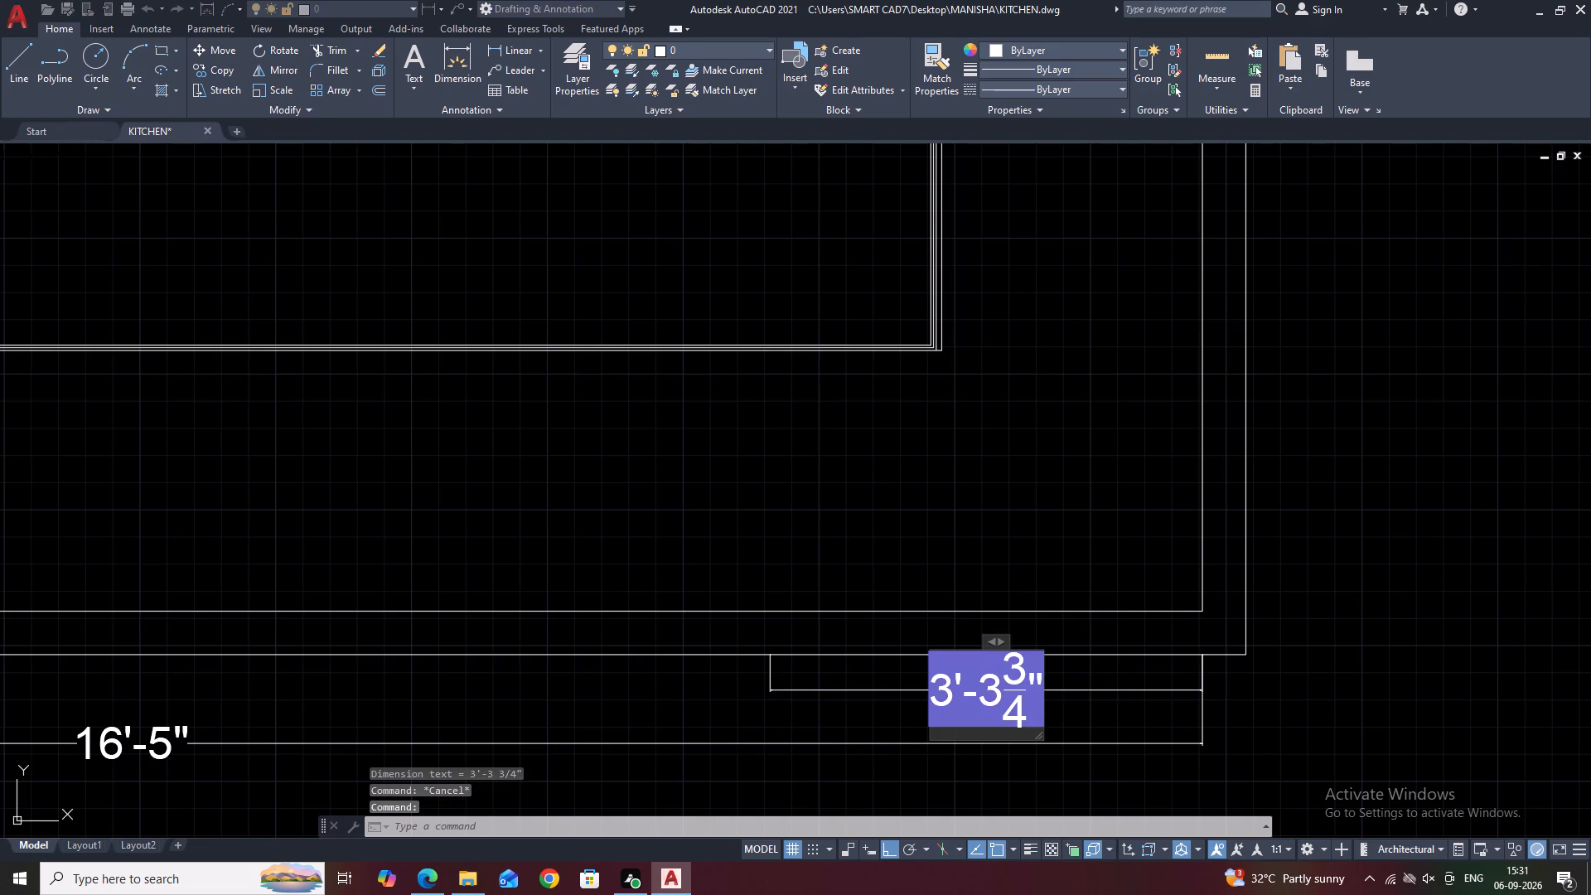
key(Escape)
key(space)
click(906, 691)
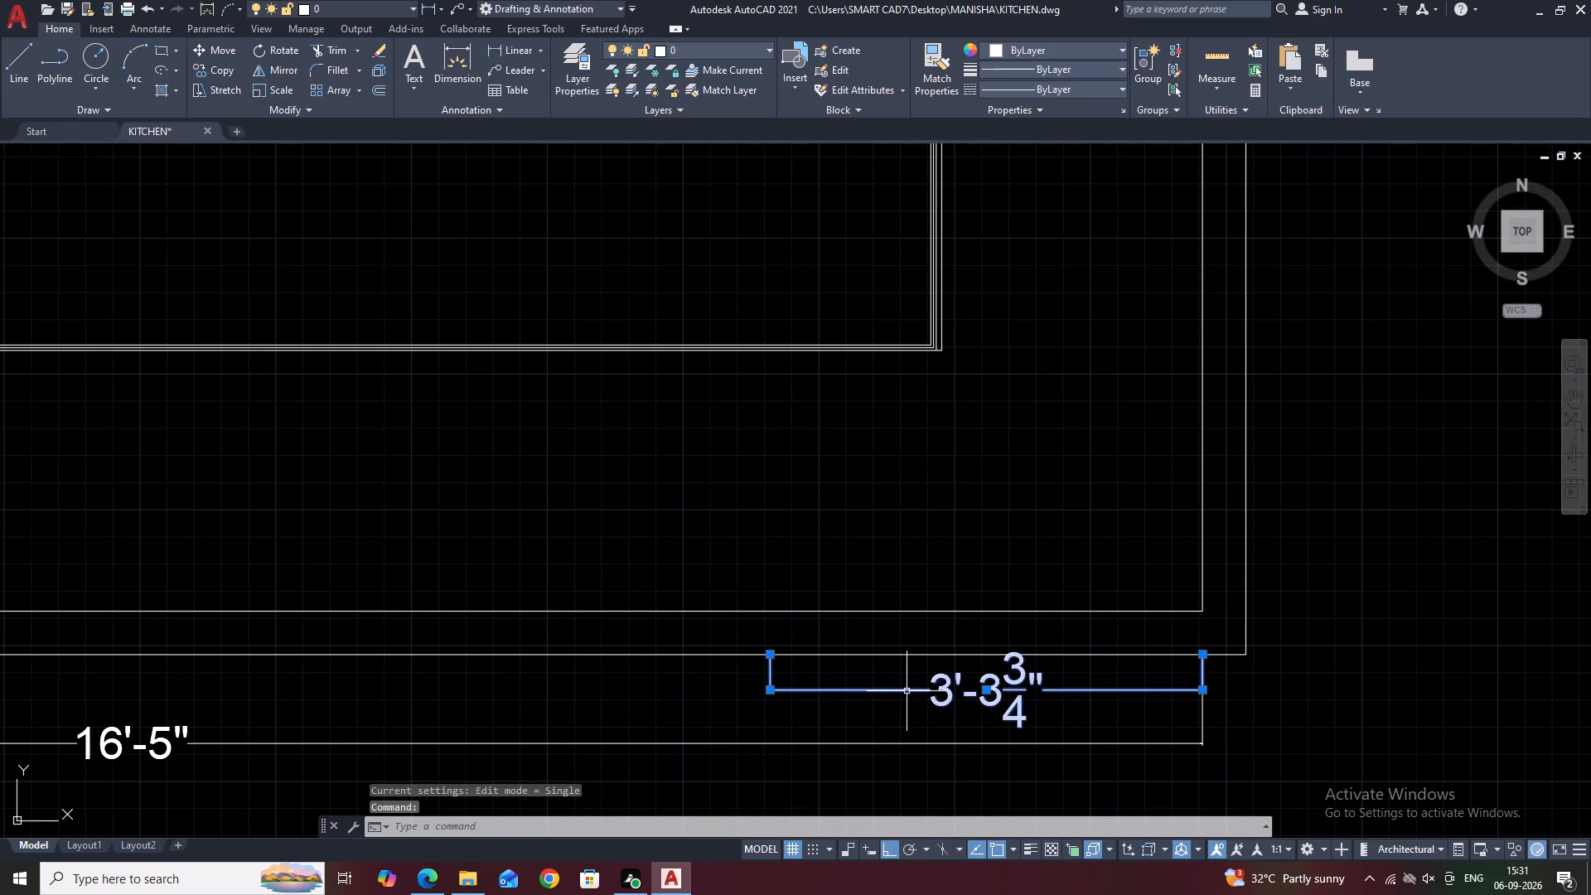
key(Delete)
Add a linear dimension spanning 3'3.025" leftward from the 16'-5" dimension's right end, placed between the bottom wall and that dimension.
text(DLI)
key(space)
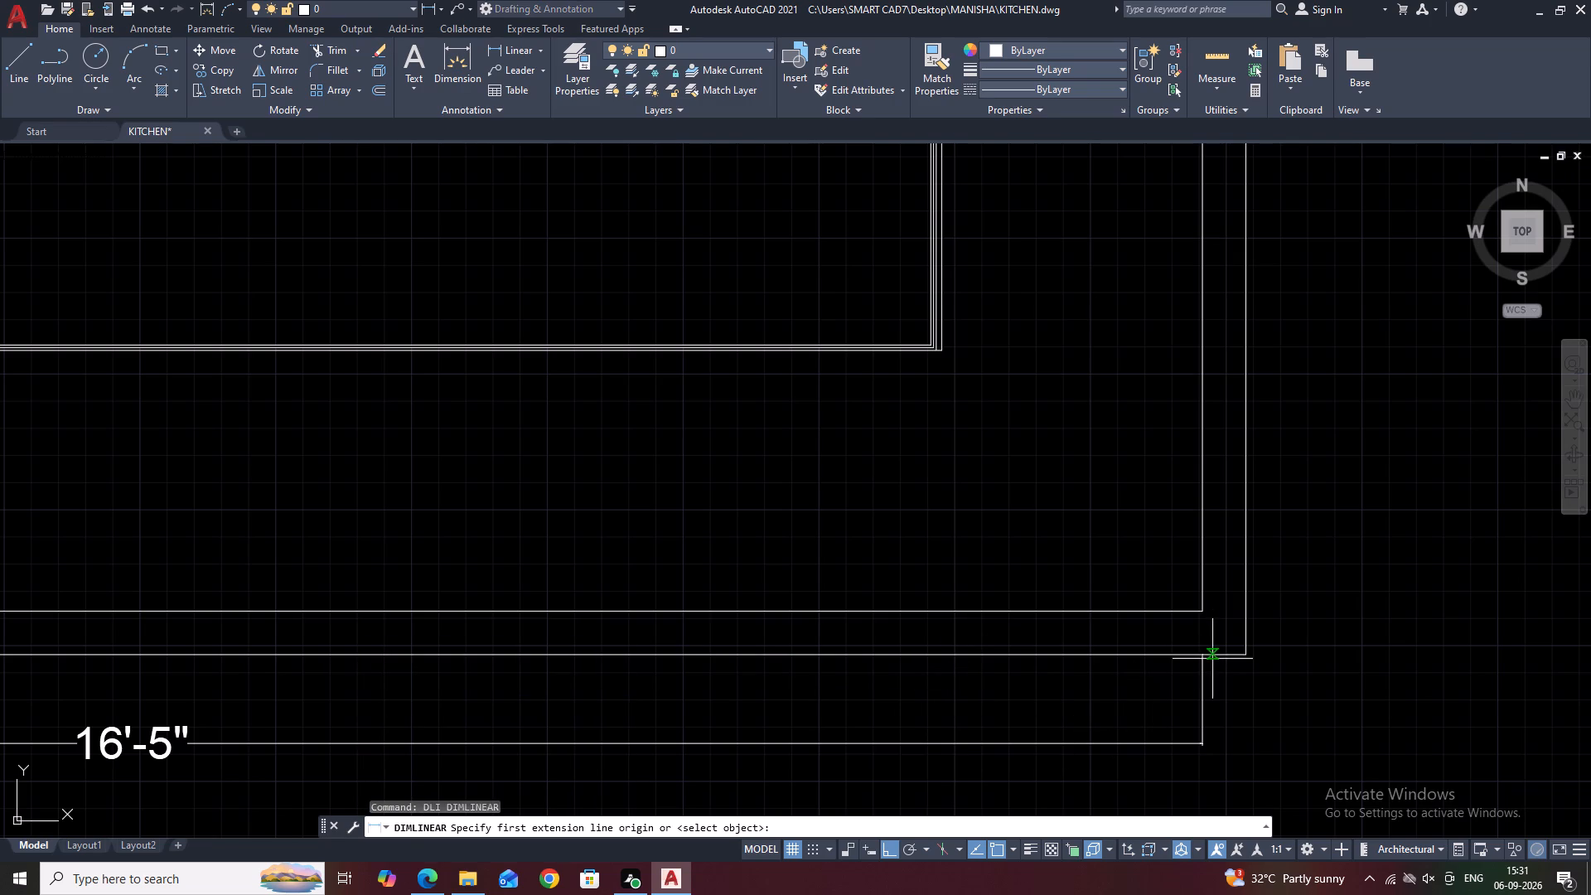
click(1203, 656)
text(3')
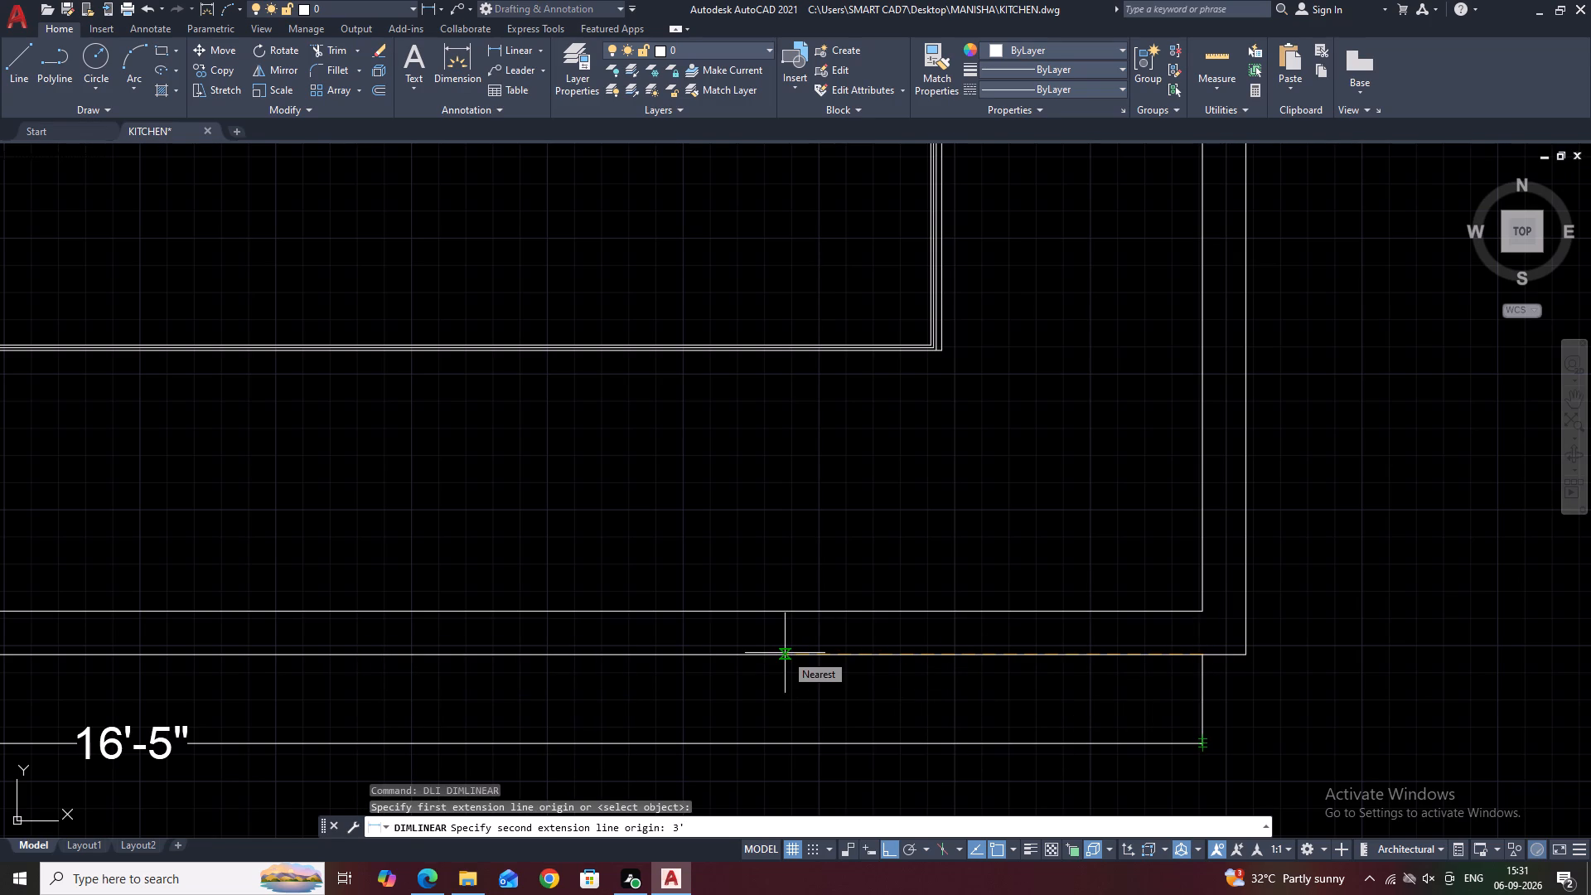
text(3.)
key(0)
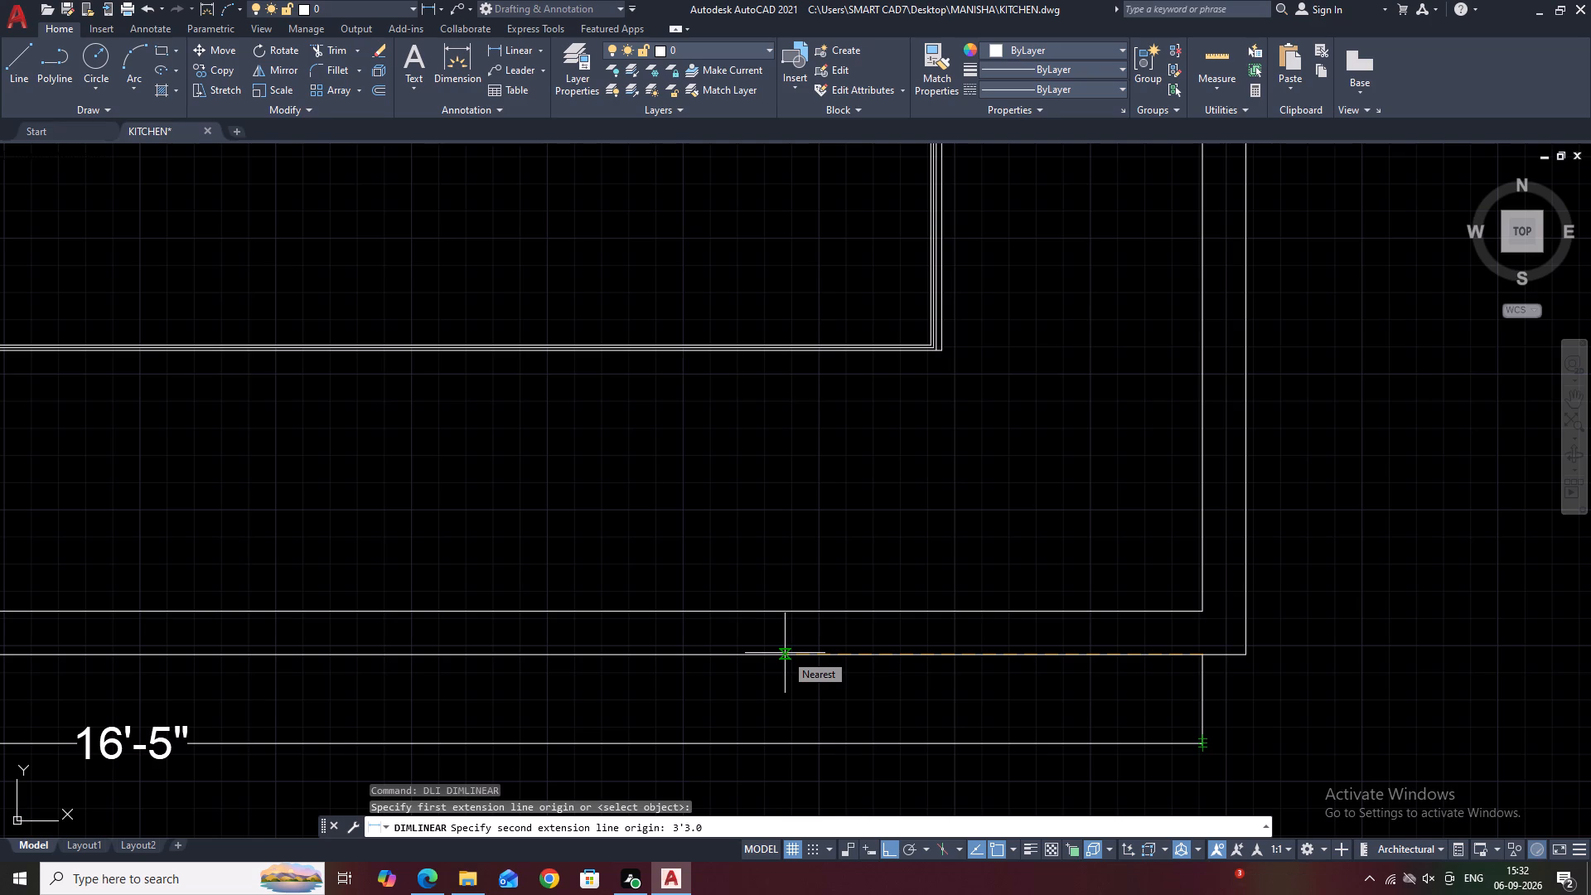
text(25)
key(Return)
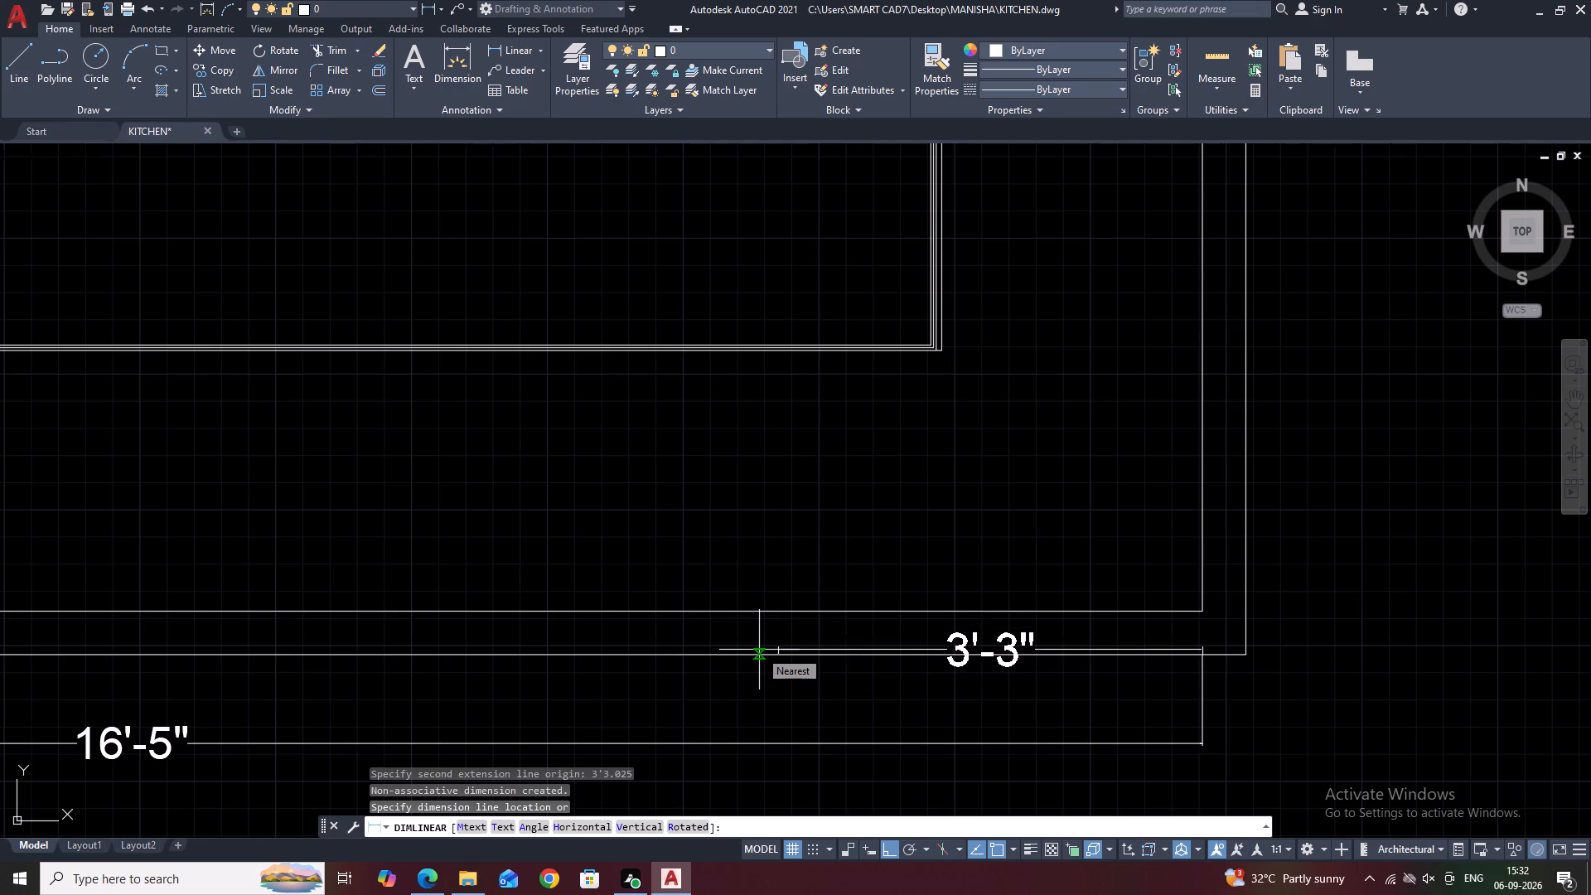
click(761, 691)
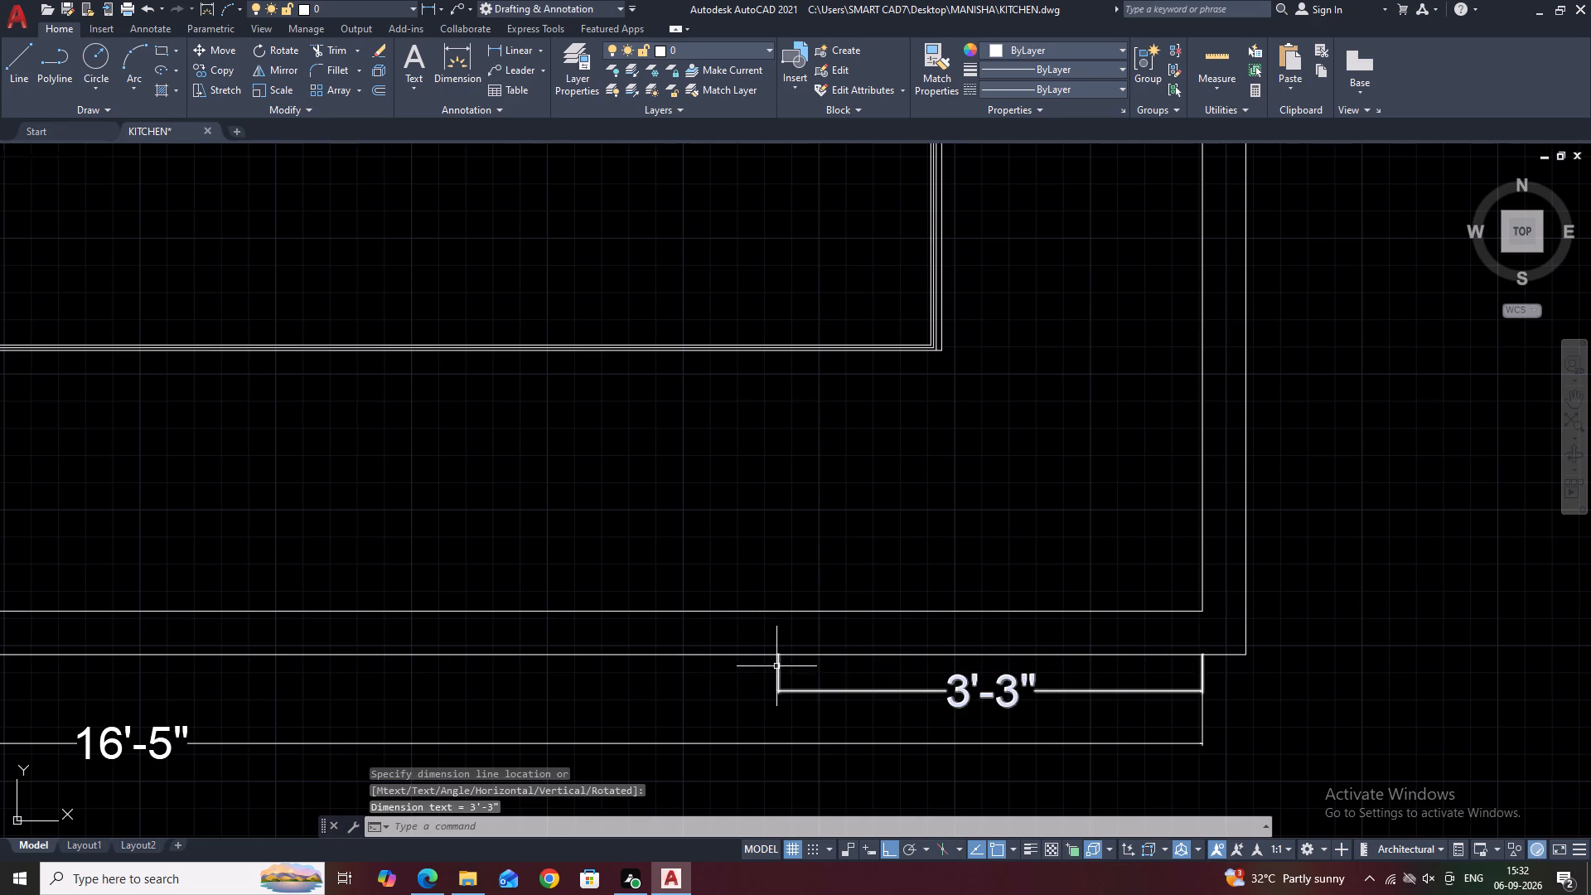
Select the new 3'-3" dimension at its left extension line on the outer bottom wall.
click(777, 665)
scroll(776, 659, up, 2)
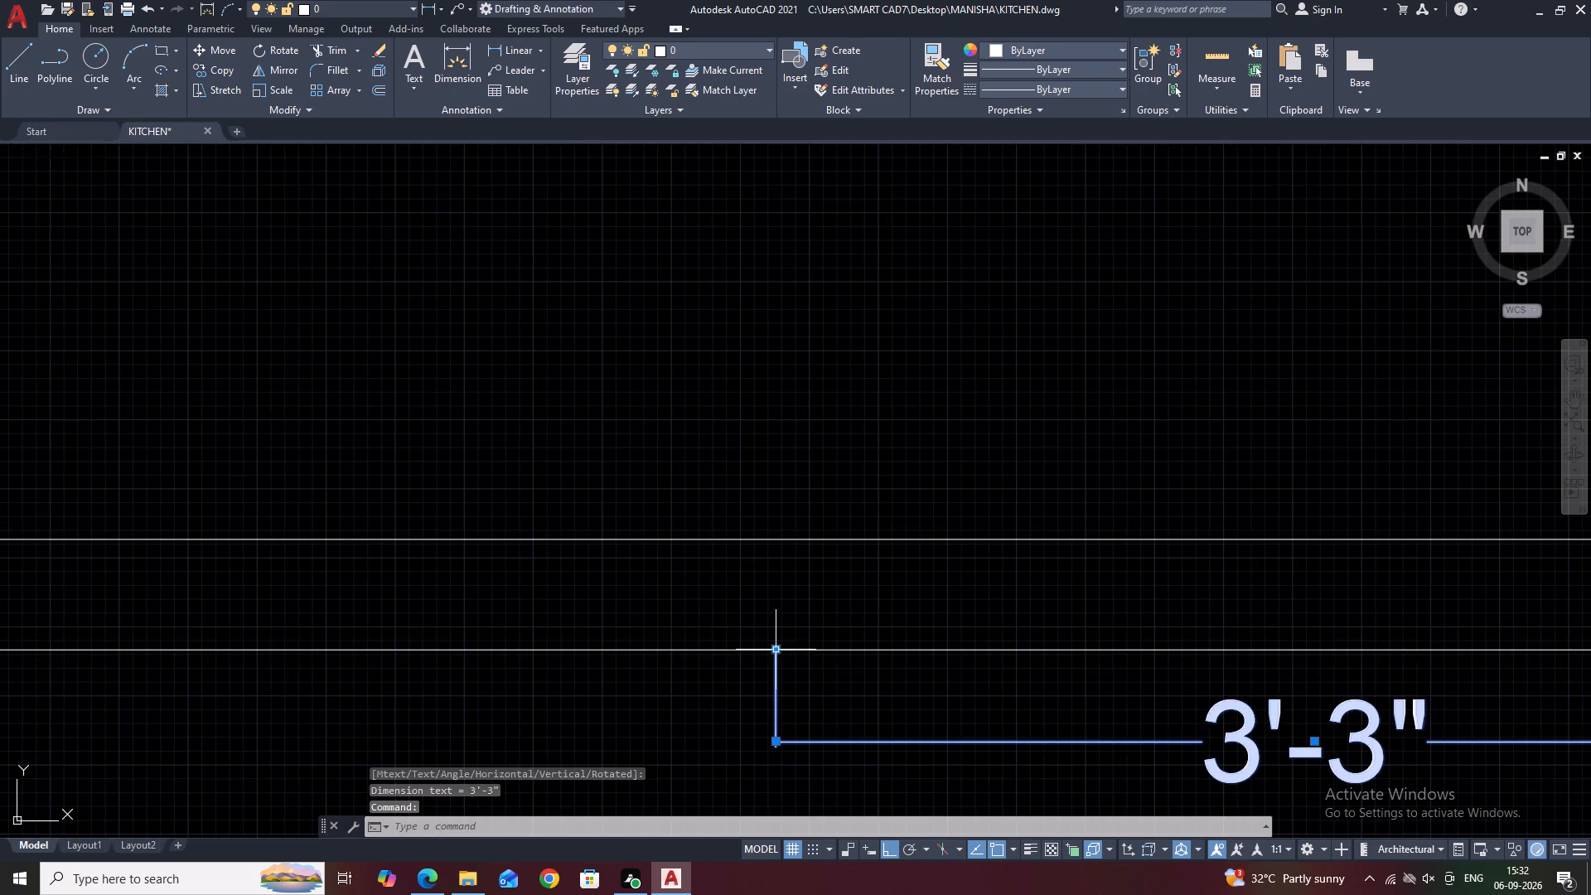
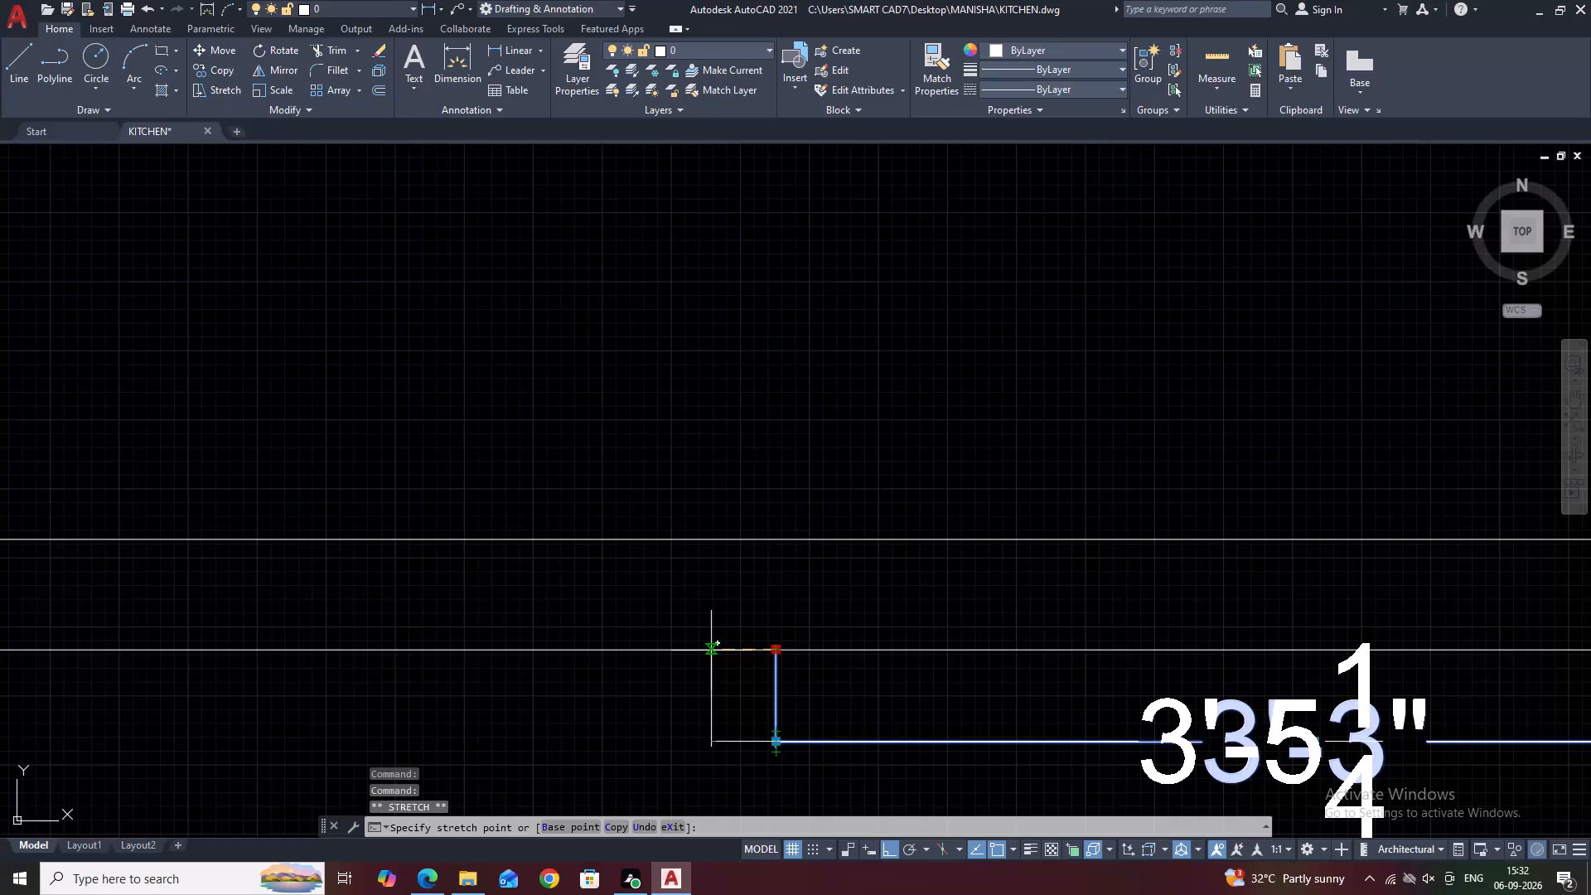
Adjust the short bottom-wall dimension to 3'-3 1/4" by stretching its left origin outward to 3'-5 1/4" and back 2".
scroll(711, 651, down, 1)
middle_drag(711, 651, 699, 549)
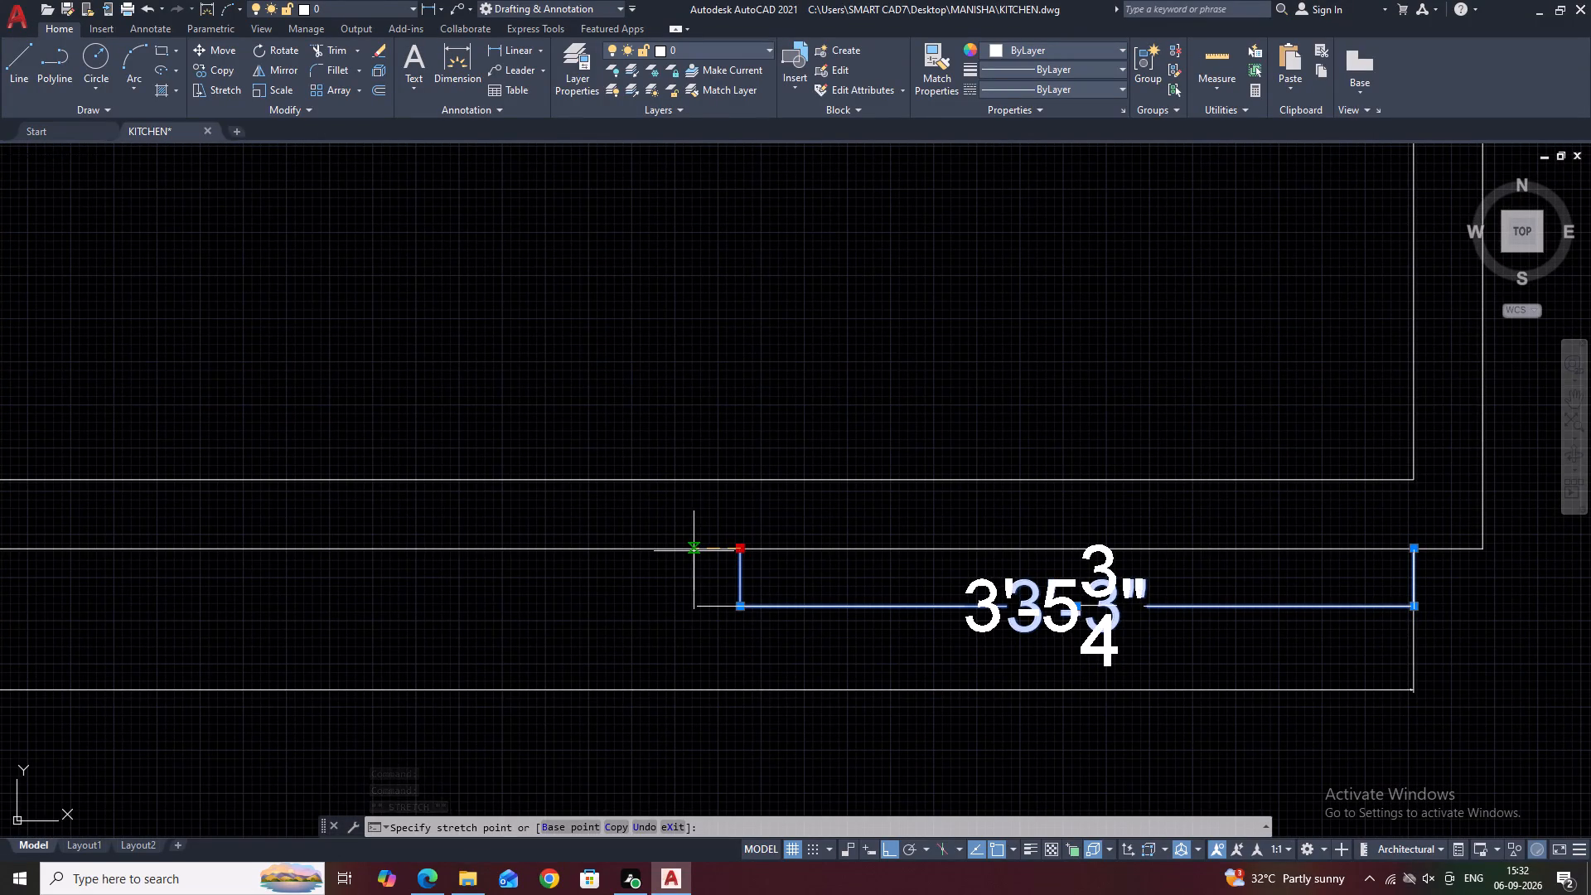
click(700, 551)
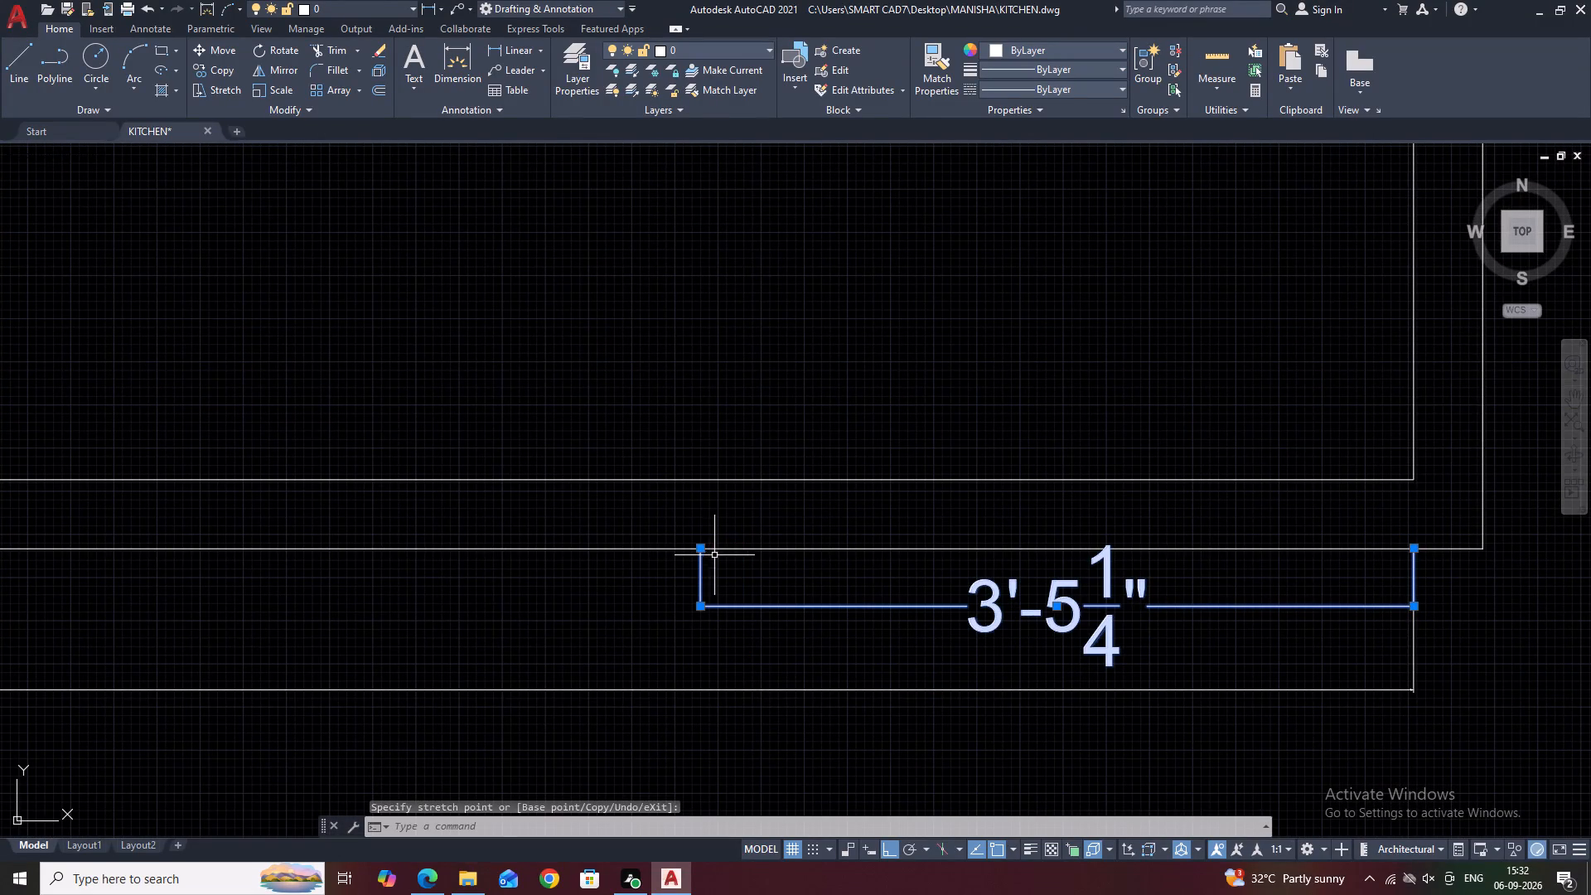
middle_drag(751, 548, 698, 570)
scroll(642, 575, up, 1)
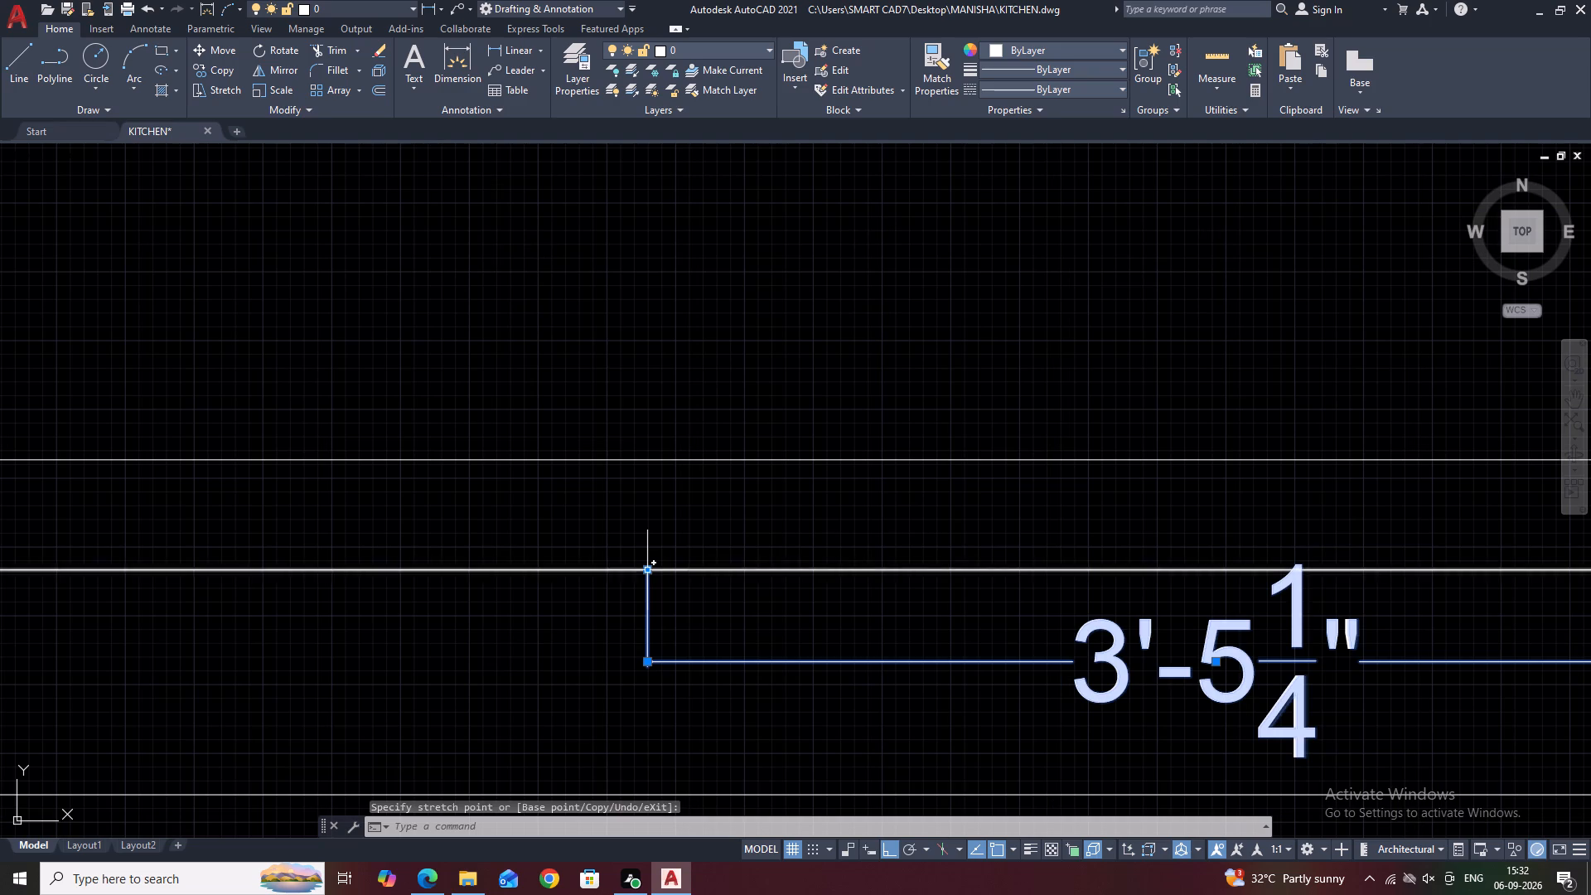
click(650, 568)
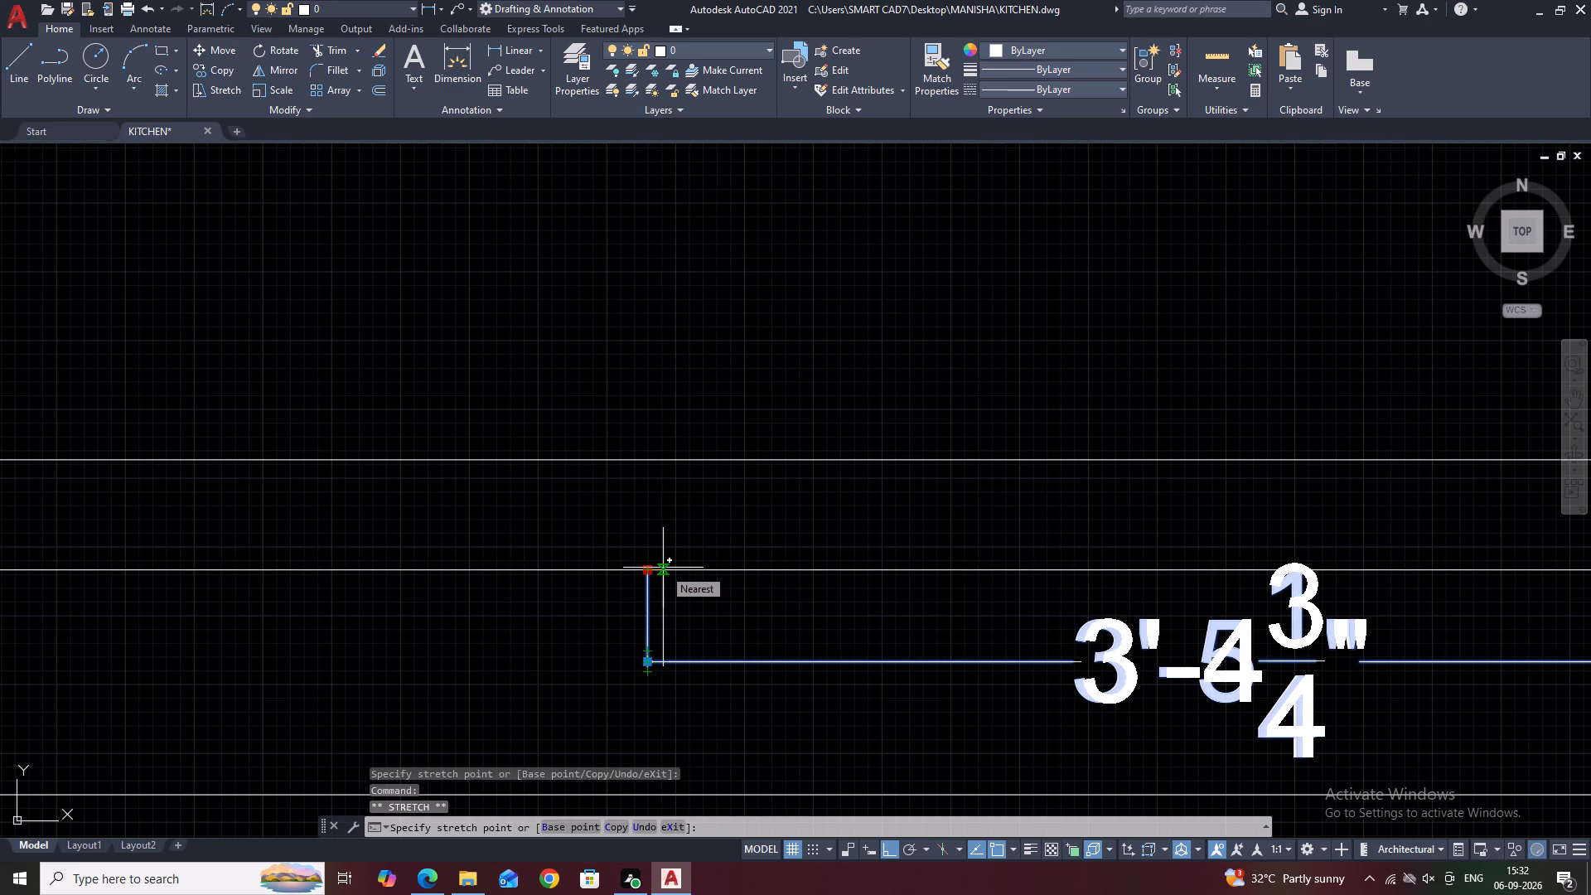
key(2)
key(Return)
key(Escape)
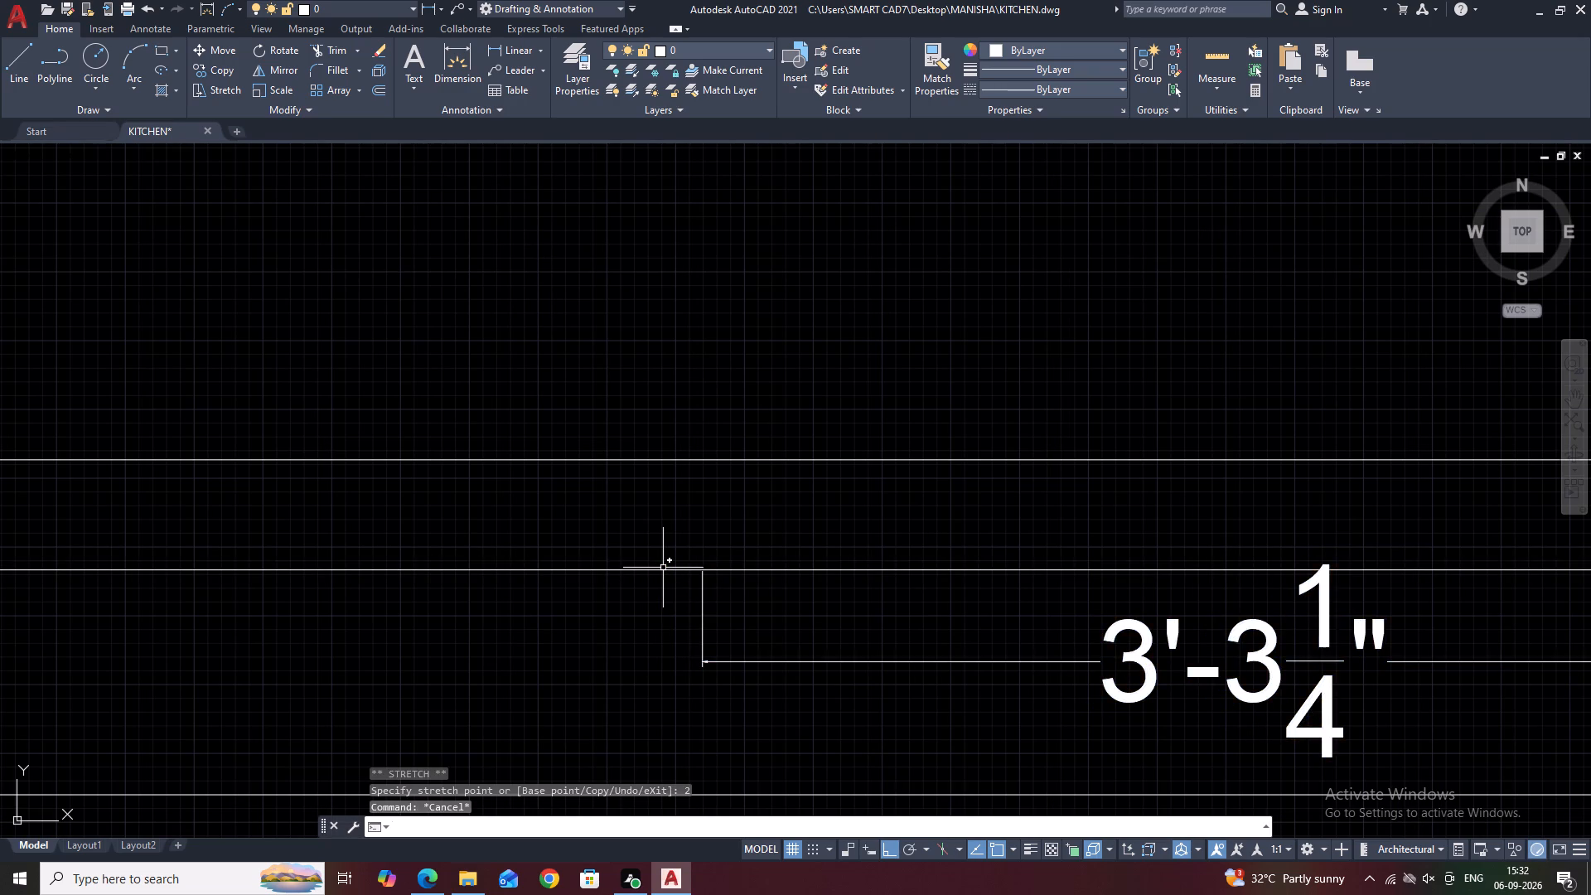
Draw a vertical line from the 3'-3 1/4" dimension's left origin on the outer bottom wall up to the inner L-shaped line.
scroll(693, 575, down, 2)
middle_drag(921, 504, 948, 561)
middle_drag(675, 566, 775, 637)
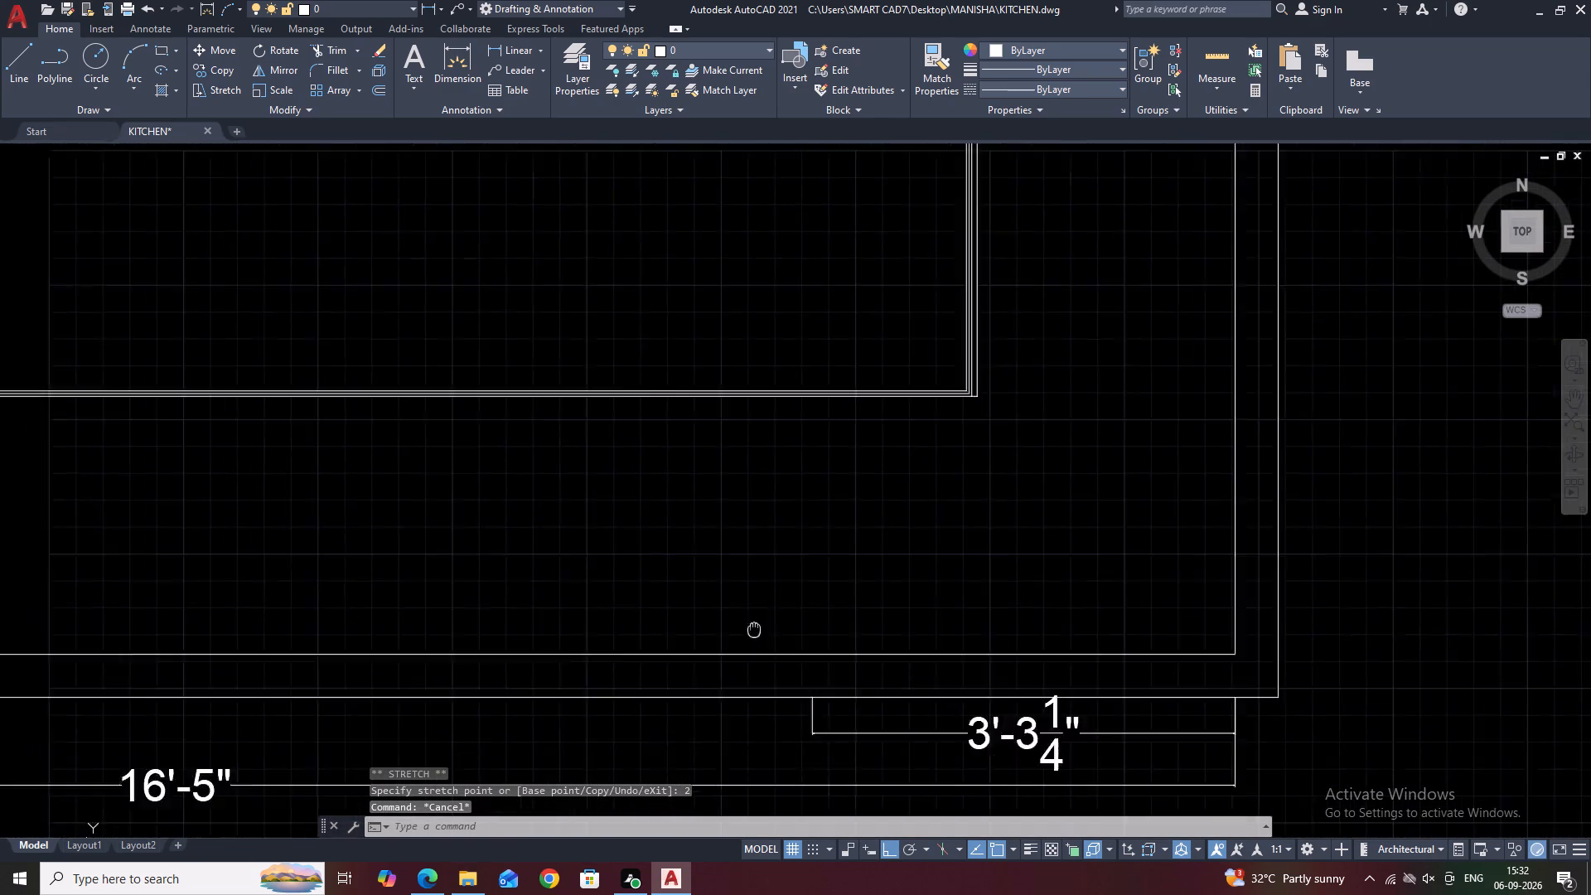
middle_drag(775, 637, 869, 641)
key(l)
key(space)
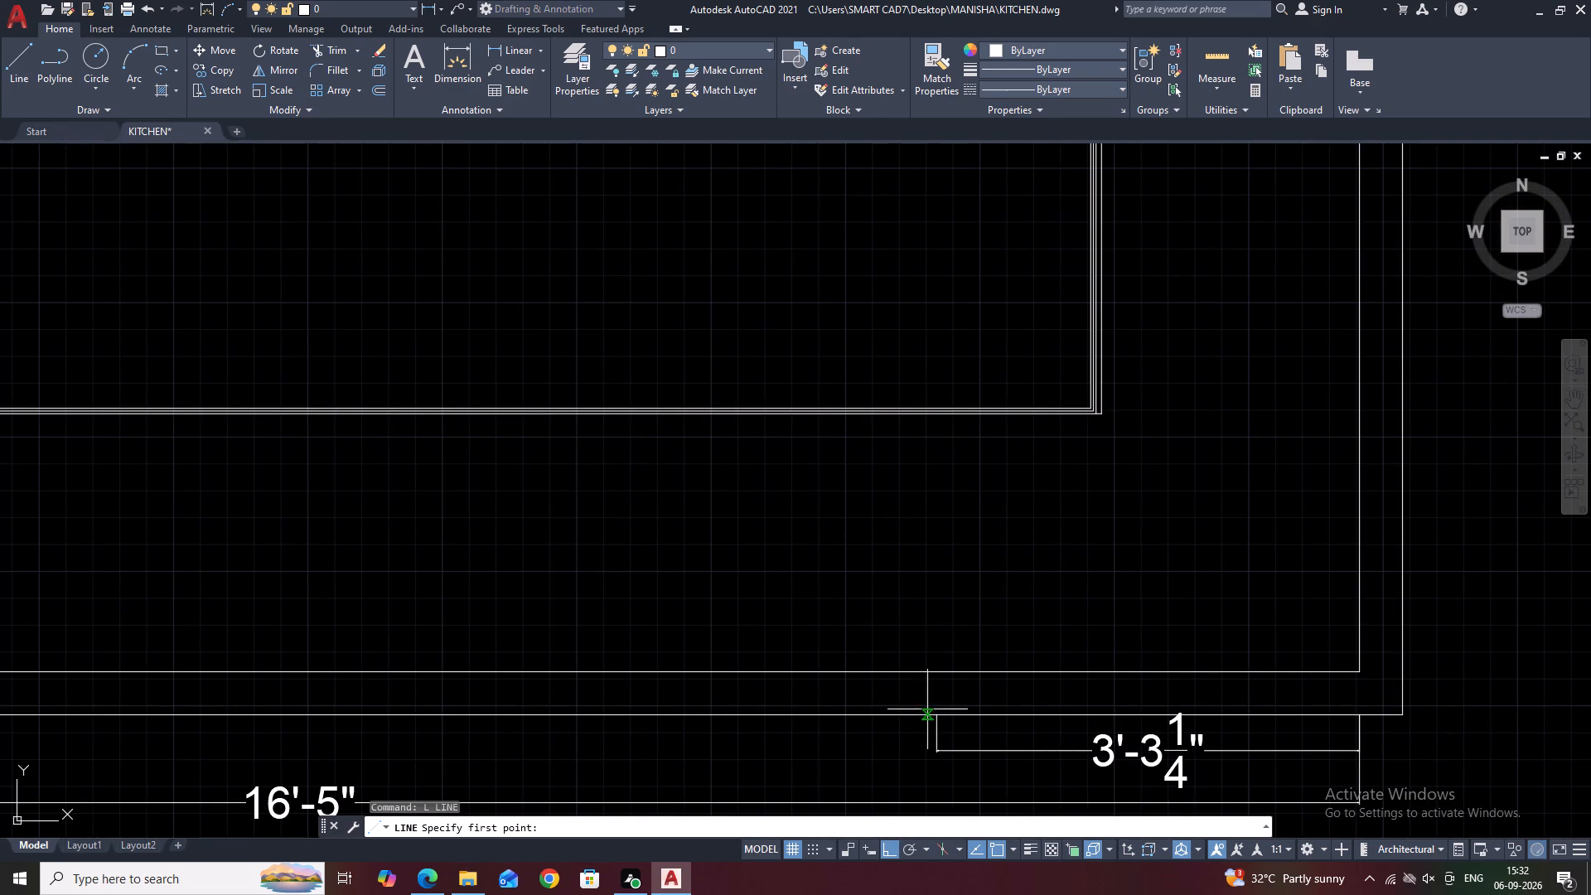
click(936, 717)
click(932, 416)
key(Escape)
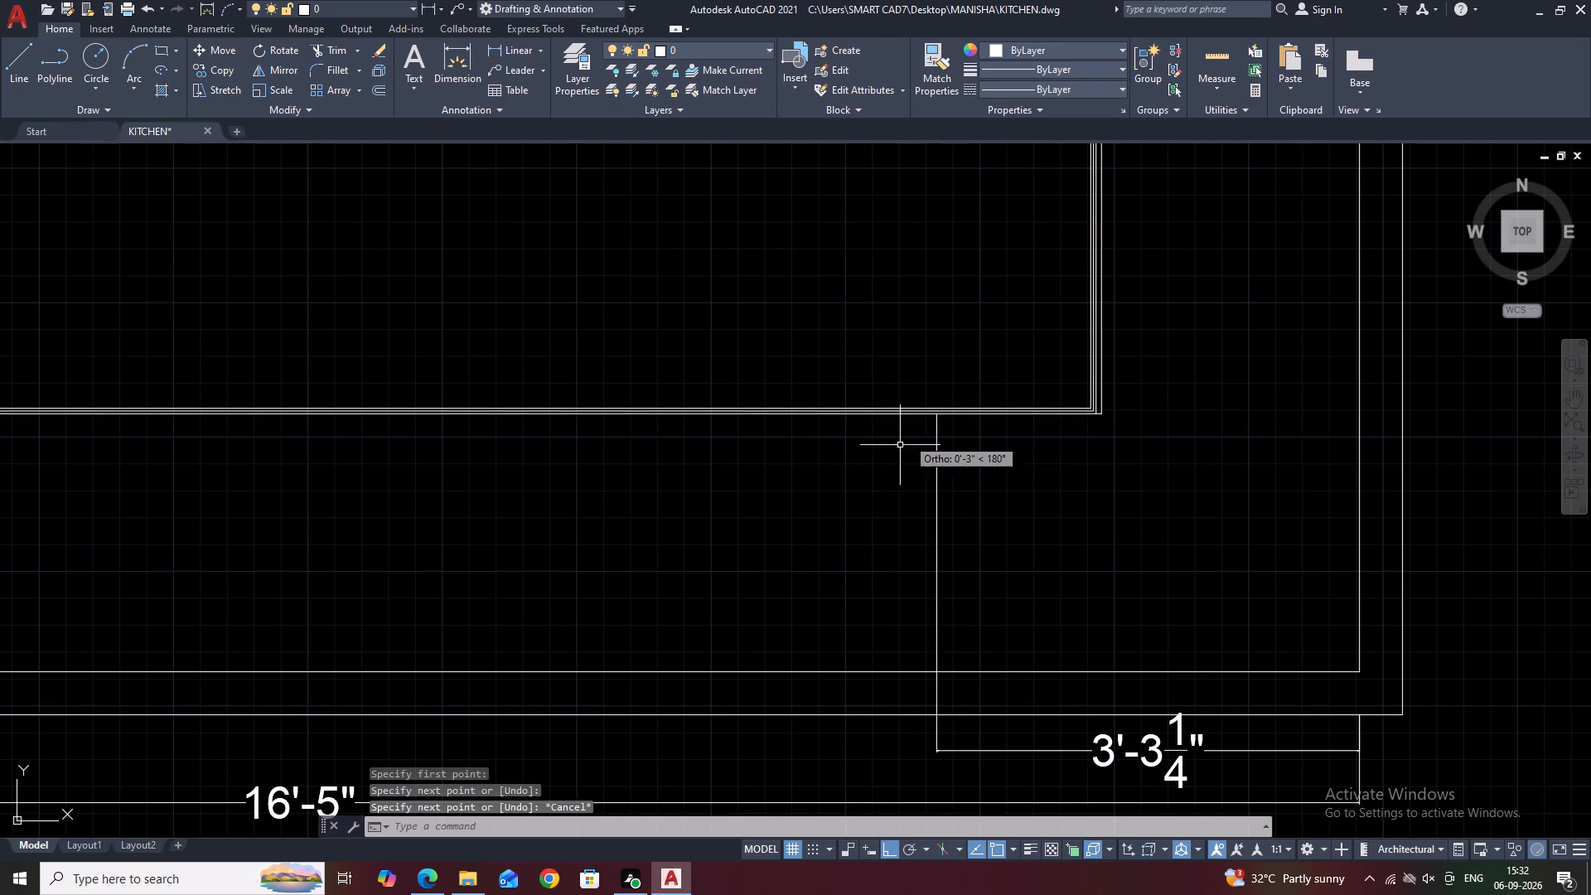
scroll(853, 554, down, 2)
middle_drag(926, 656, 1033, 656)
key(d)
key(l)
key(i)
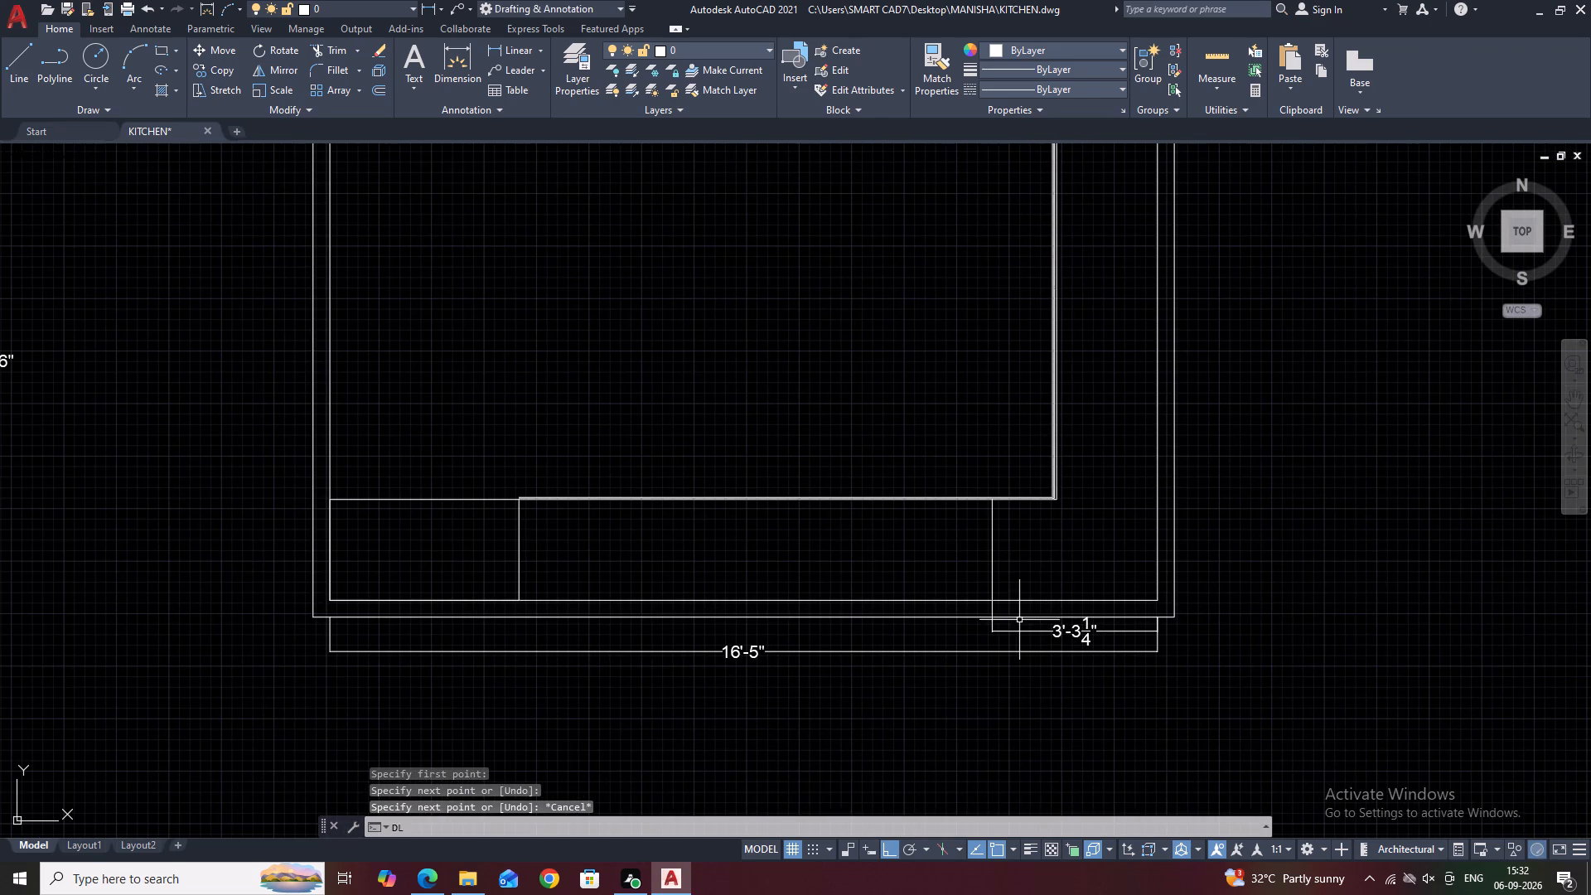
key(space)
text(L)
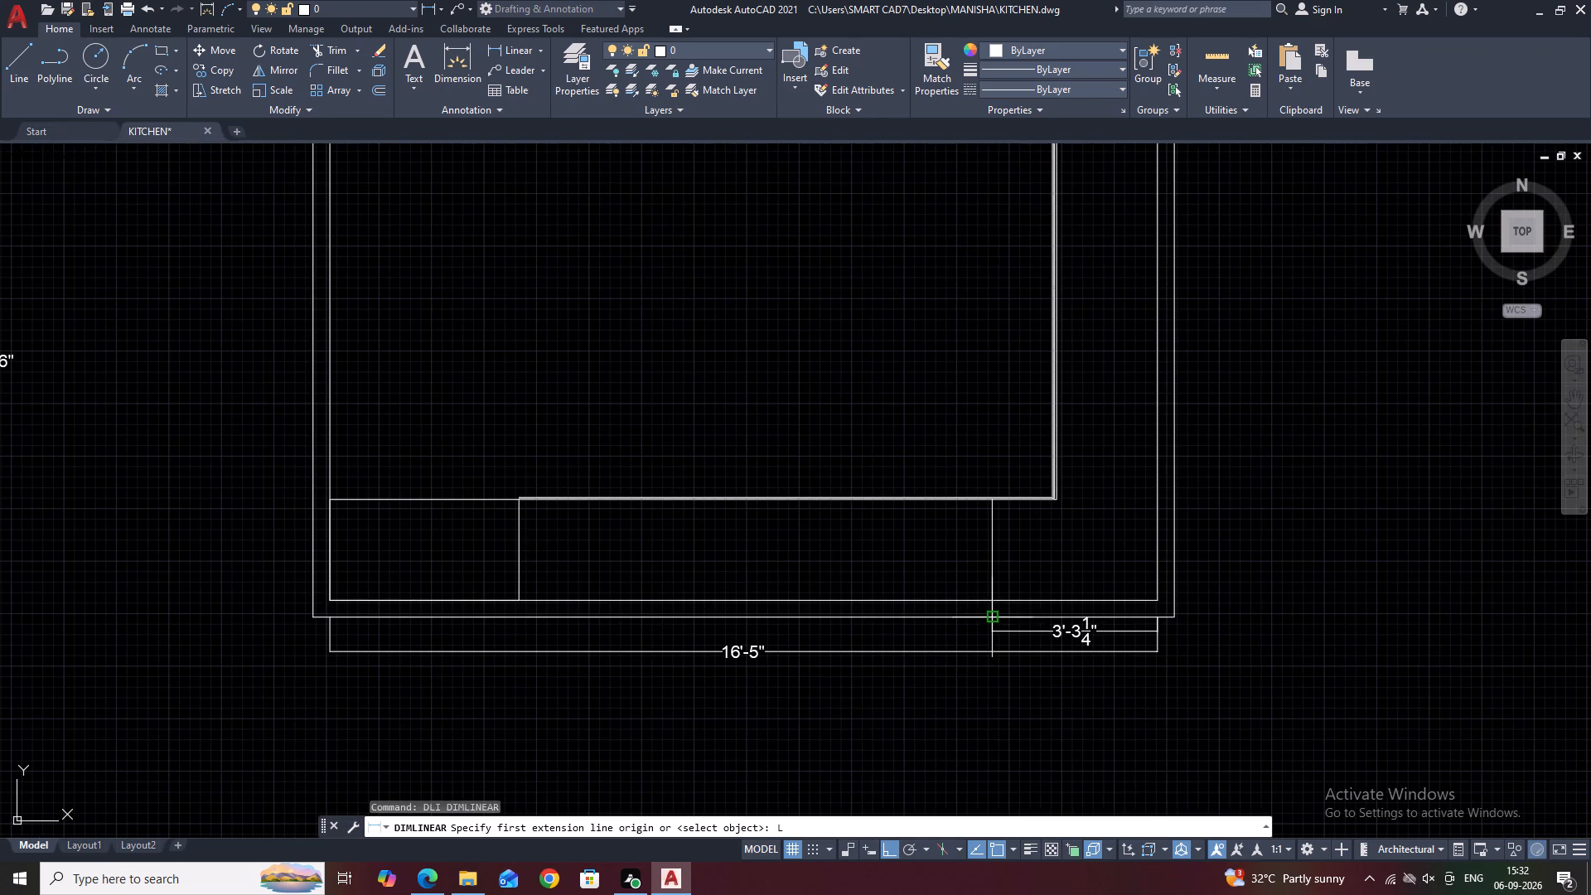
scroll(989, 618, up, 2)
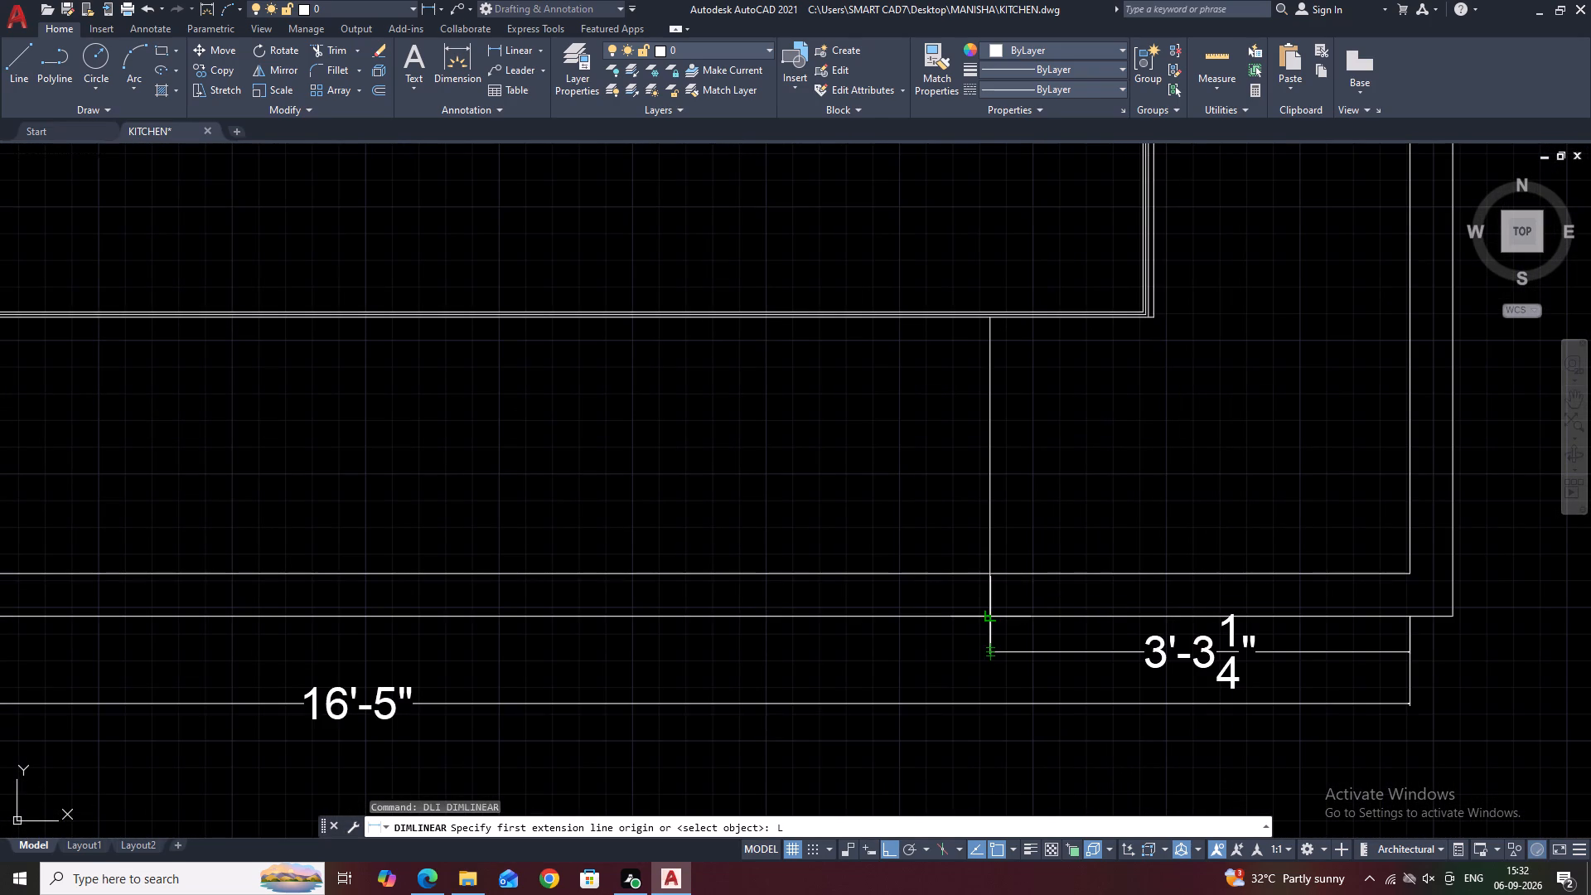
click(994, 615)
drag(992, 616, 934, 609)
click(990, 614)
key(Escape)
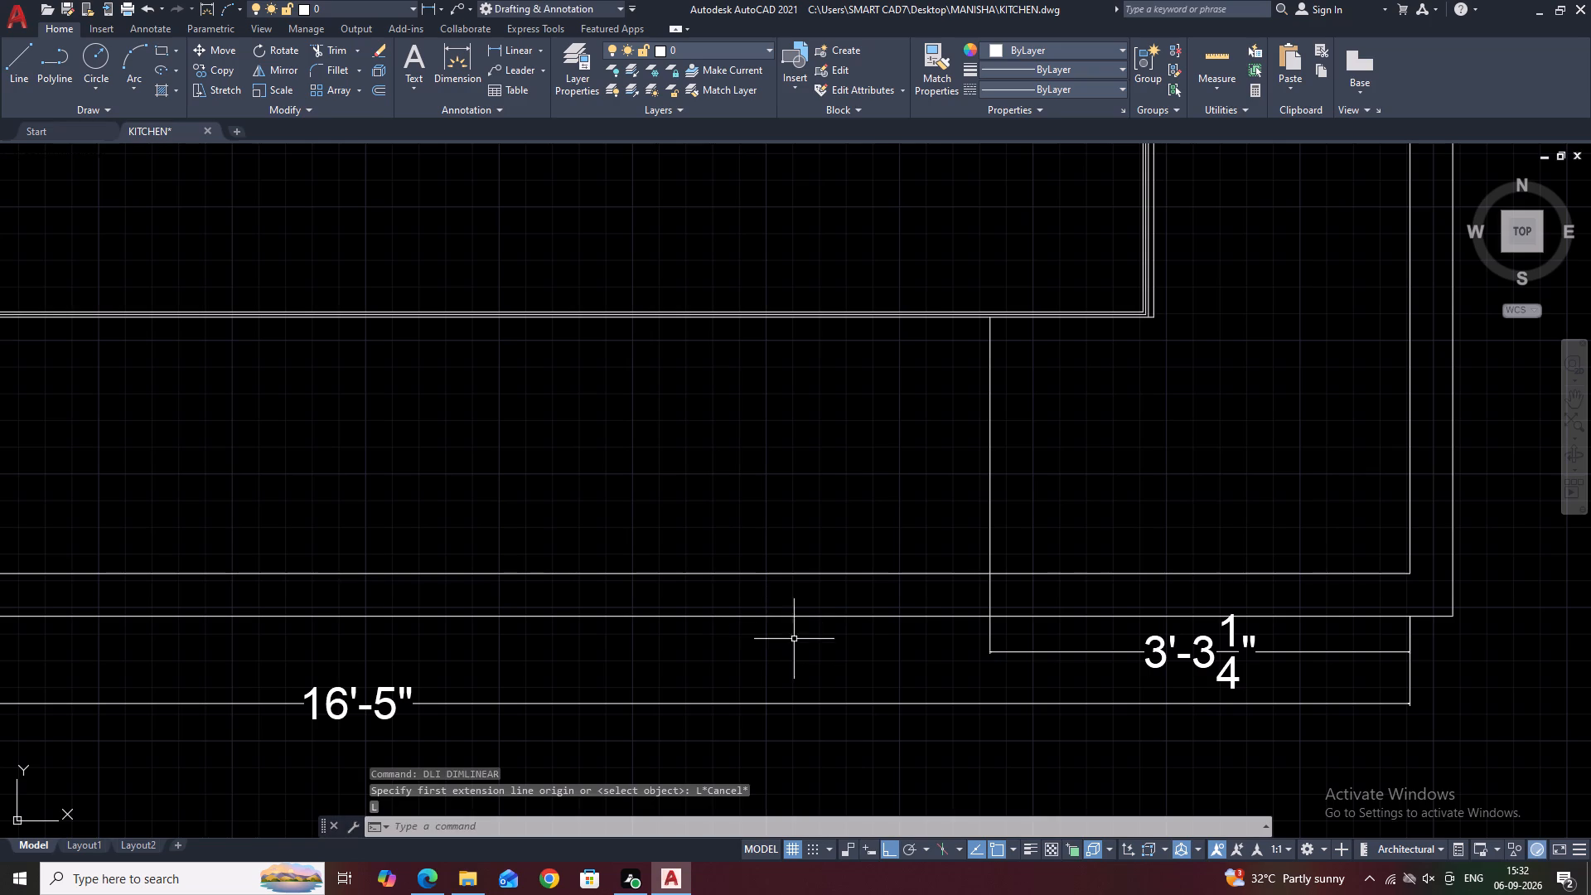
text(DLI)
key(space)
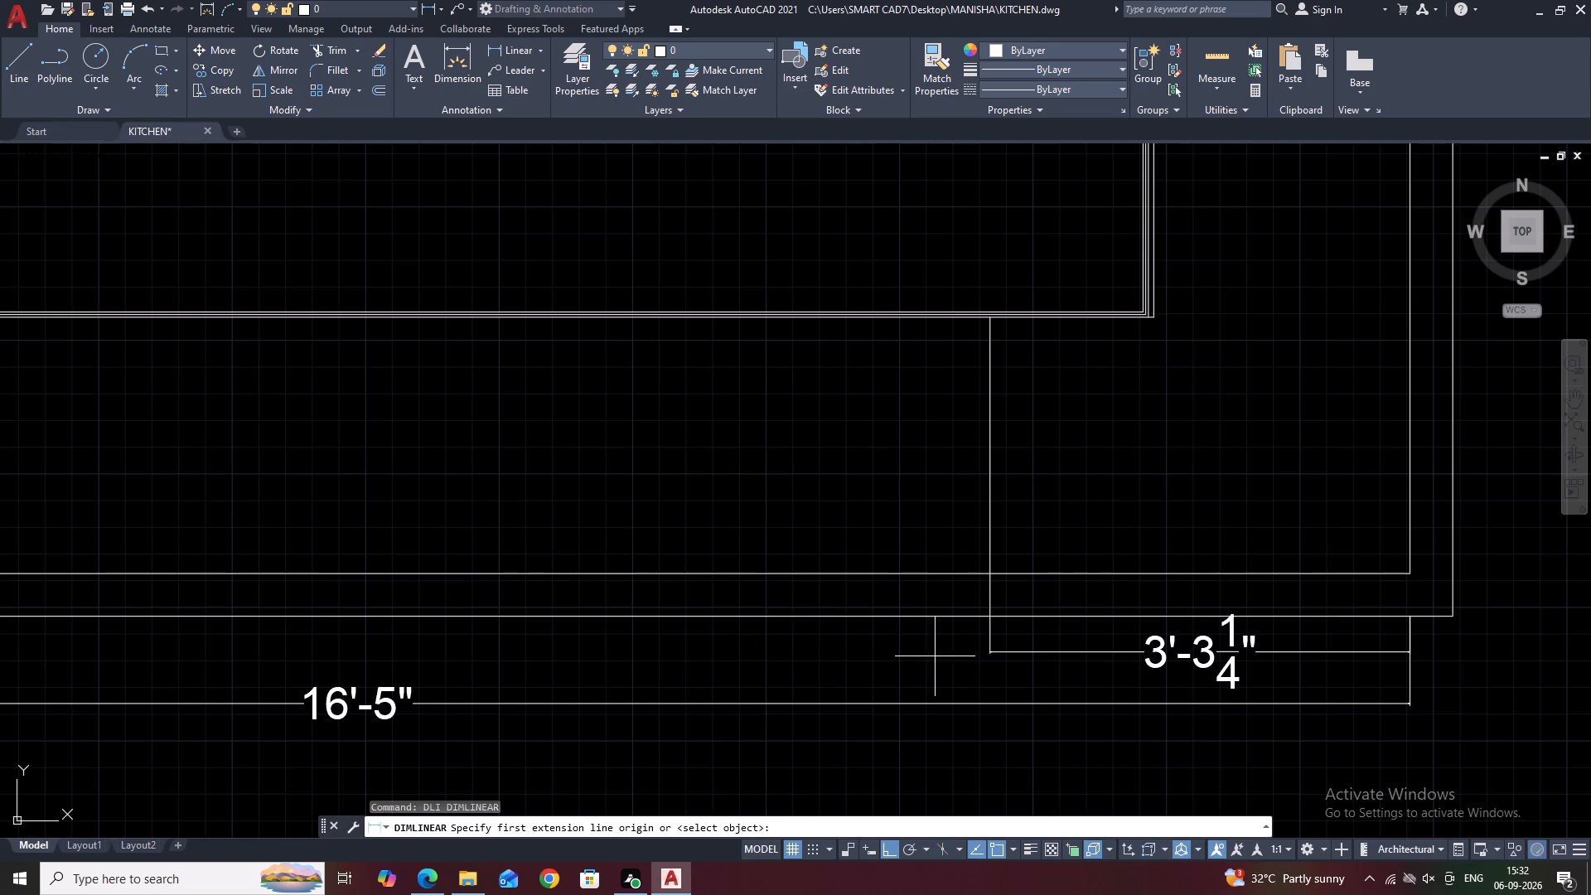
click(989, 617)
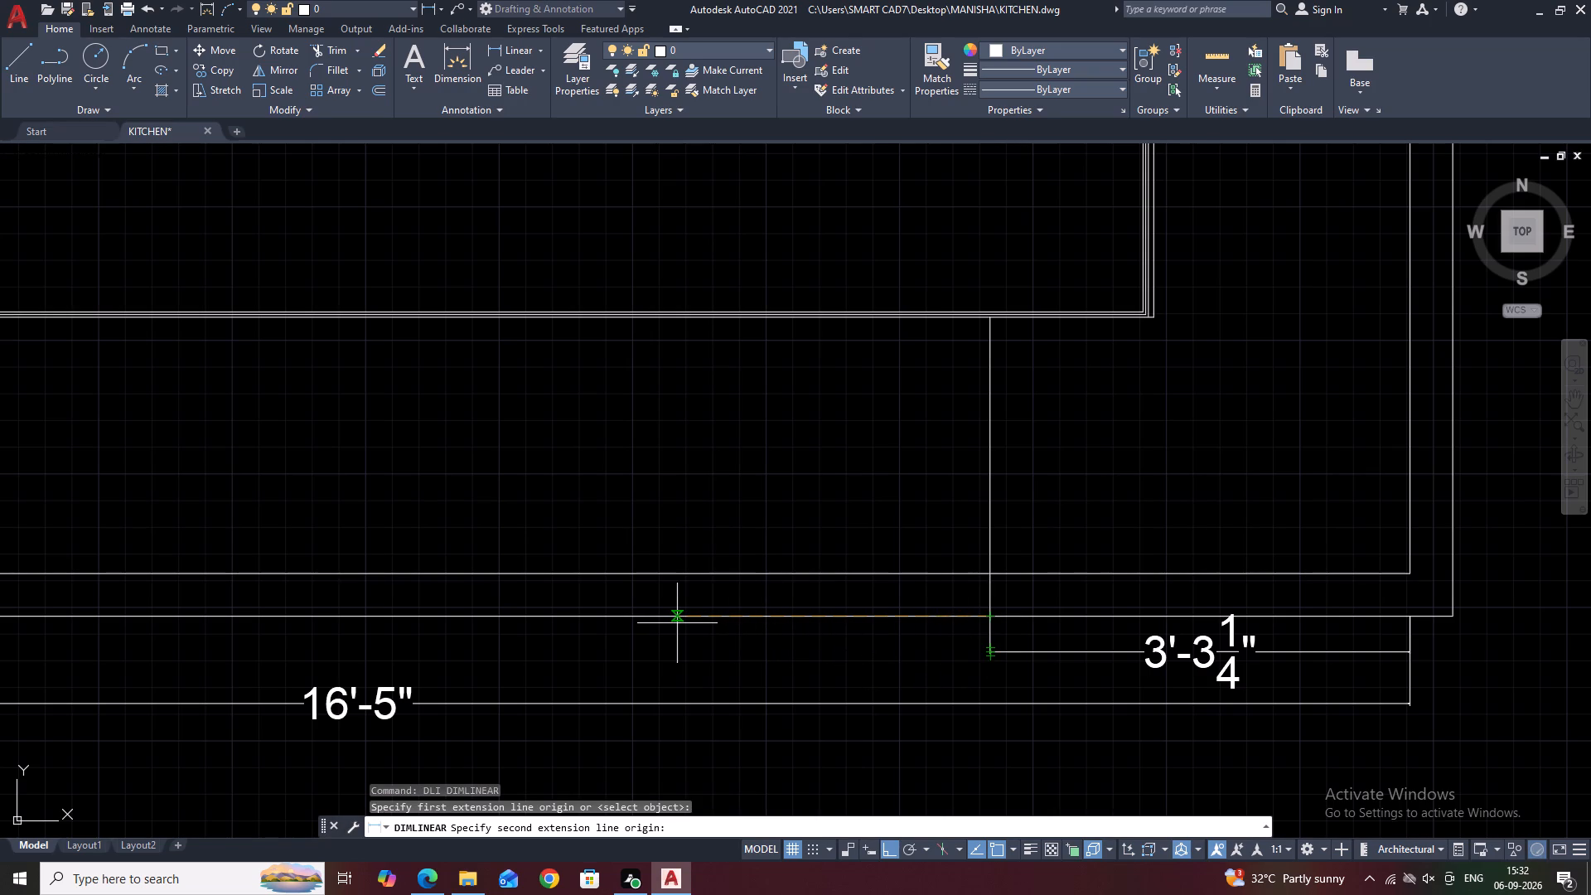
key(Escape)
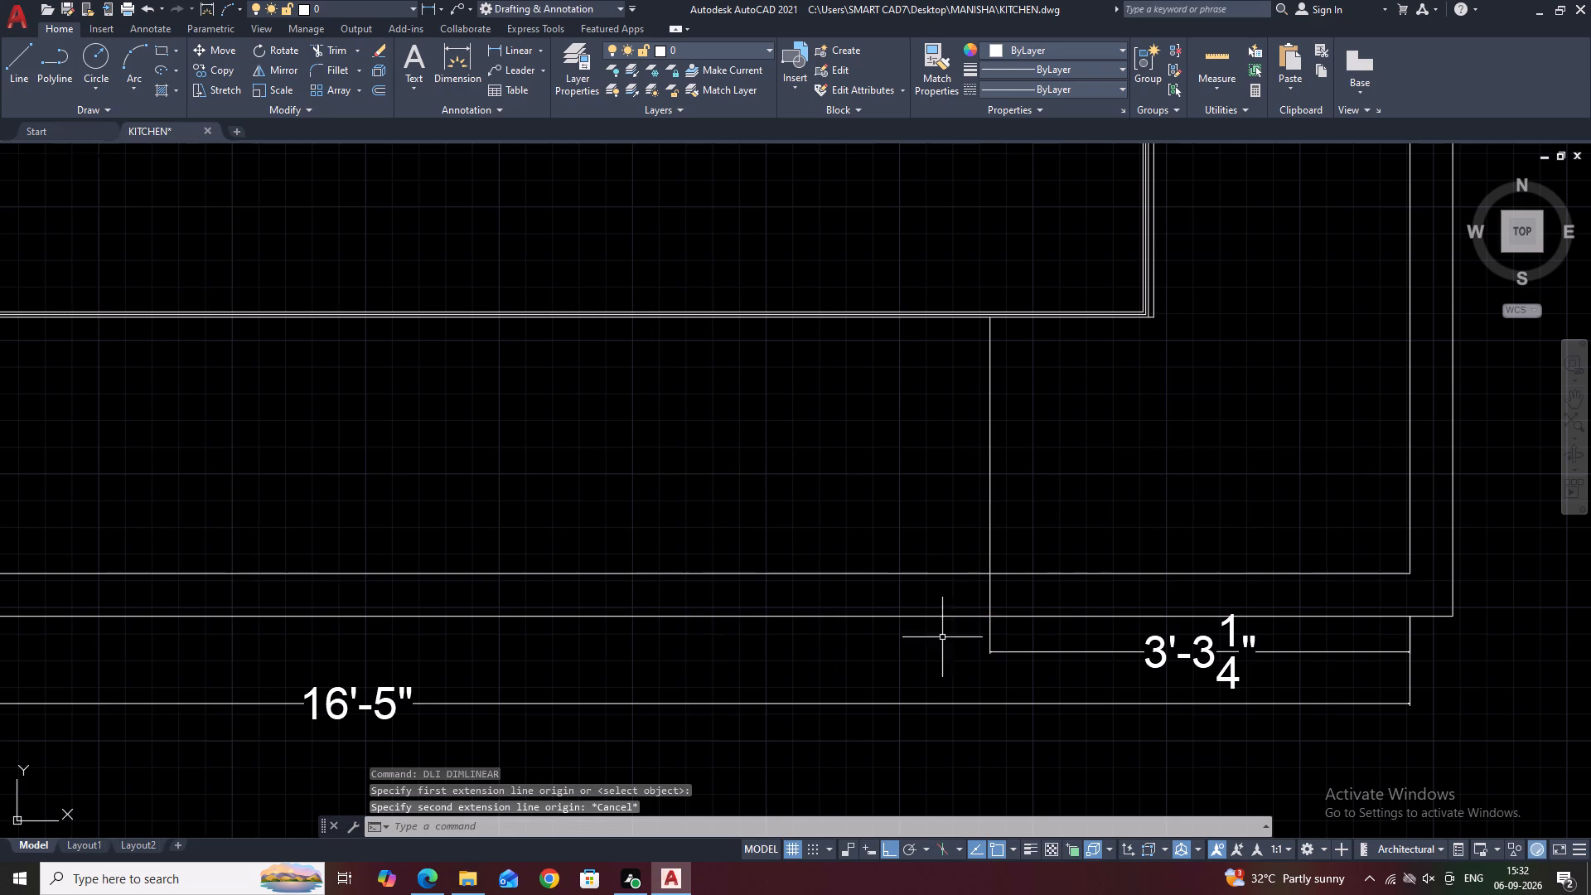
Copy the 3'-3 1/4" dimension leftward so the copy adjoins the original end to end at the vertical line.
click(1074, 640)
click(1026, 664)
middle_drag(890, 636, 784, 681)
key(c)
text(O)
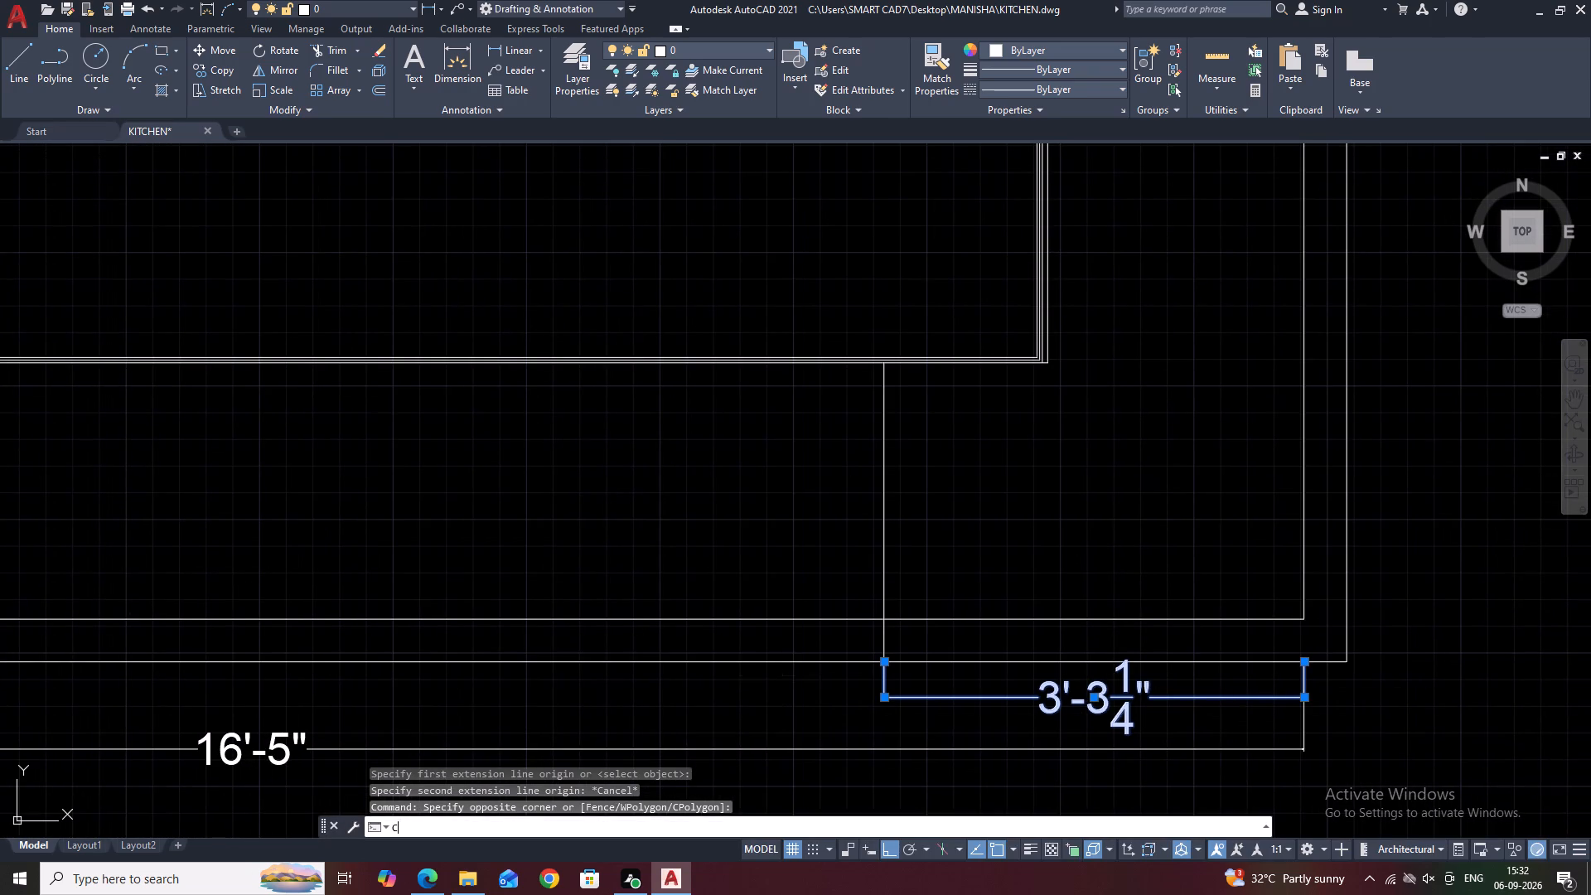
key(space)
click(1303, 662)
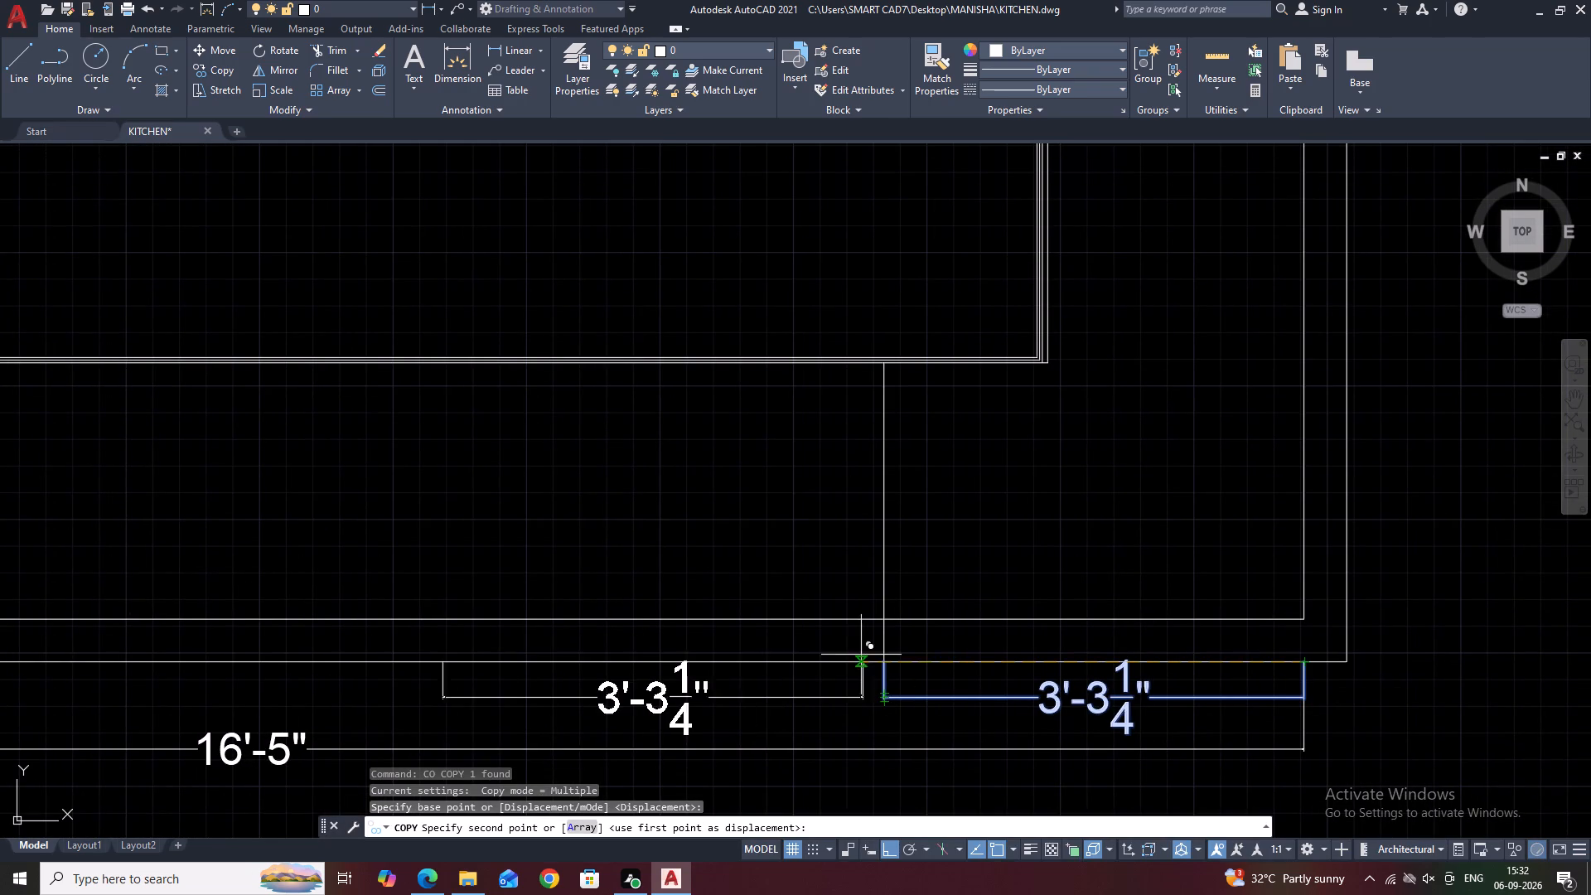
click(881, 660)
key(Escape)
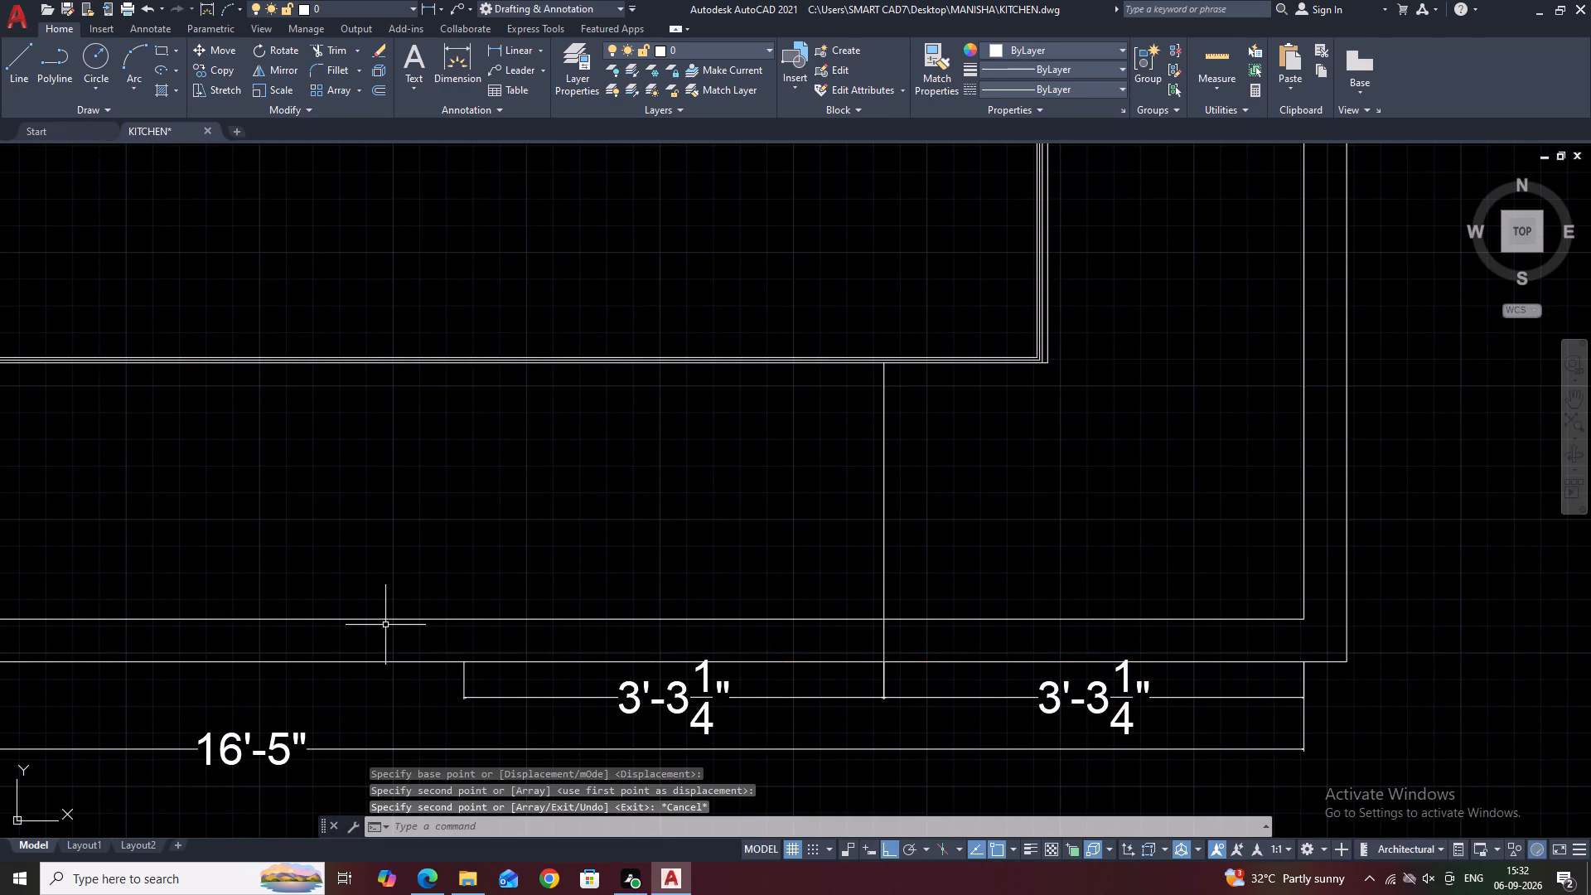
Draw a second vertical line from the copied dimension's left origin up to the L-shaped line's horizontal leg.
middle_drag(385, 625, 665, 627)
middle_drag(398, 582, 668, 616)
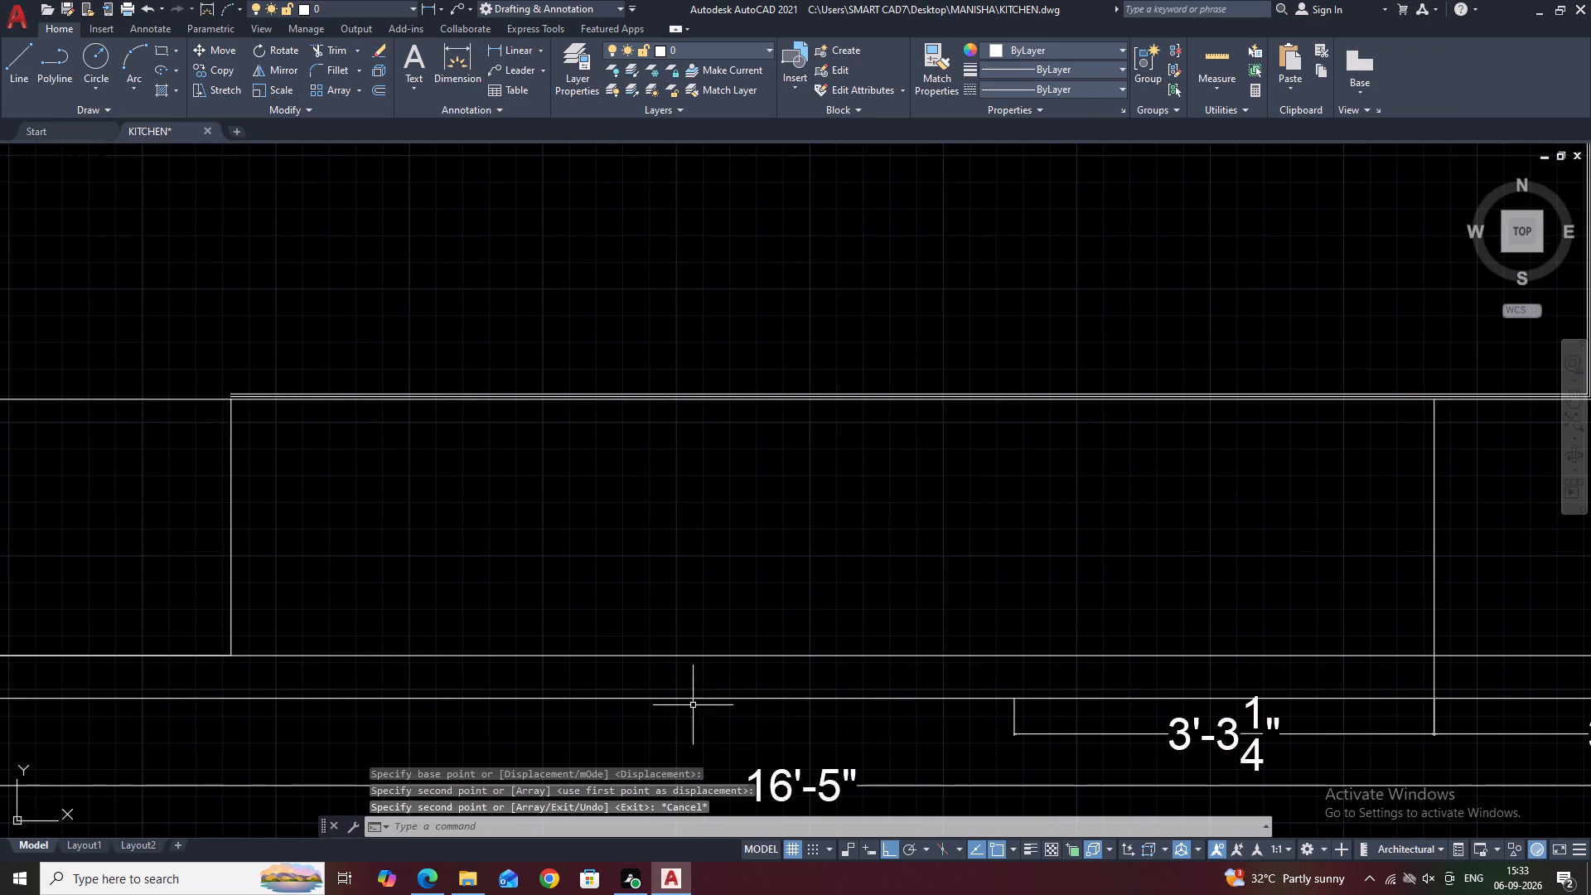
scroll(730, 662, down, 2)
middle_drag(850, 649, 936, 685)
text(L)
key(space)
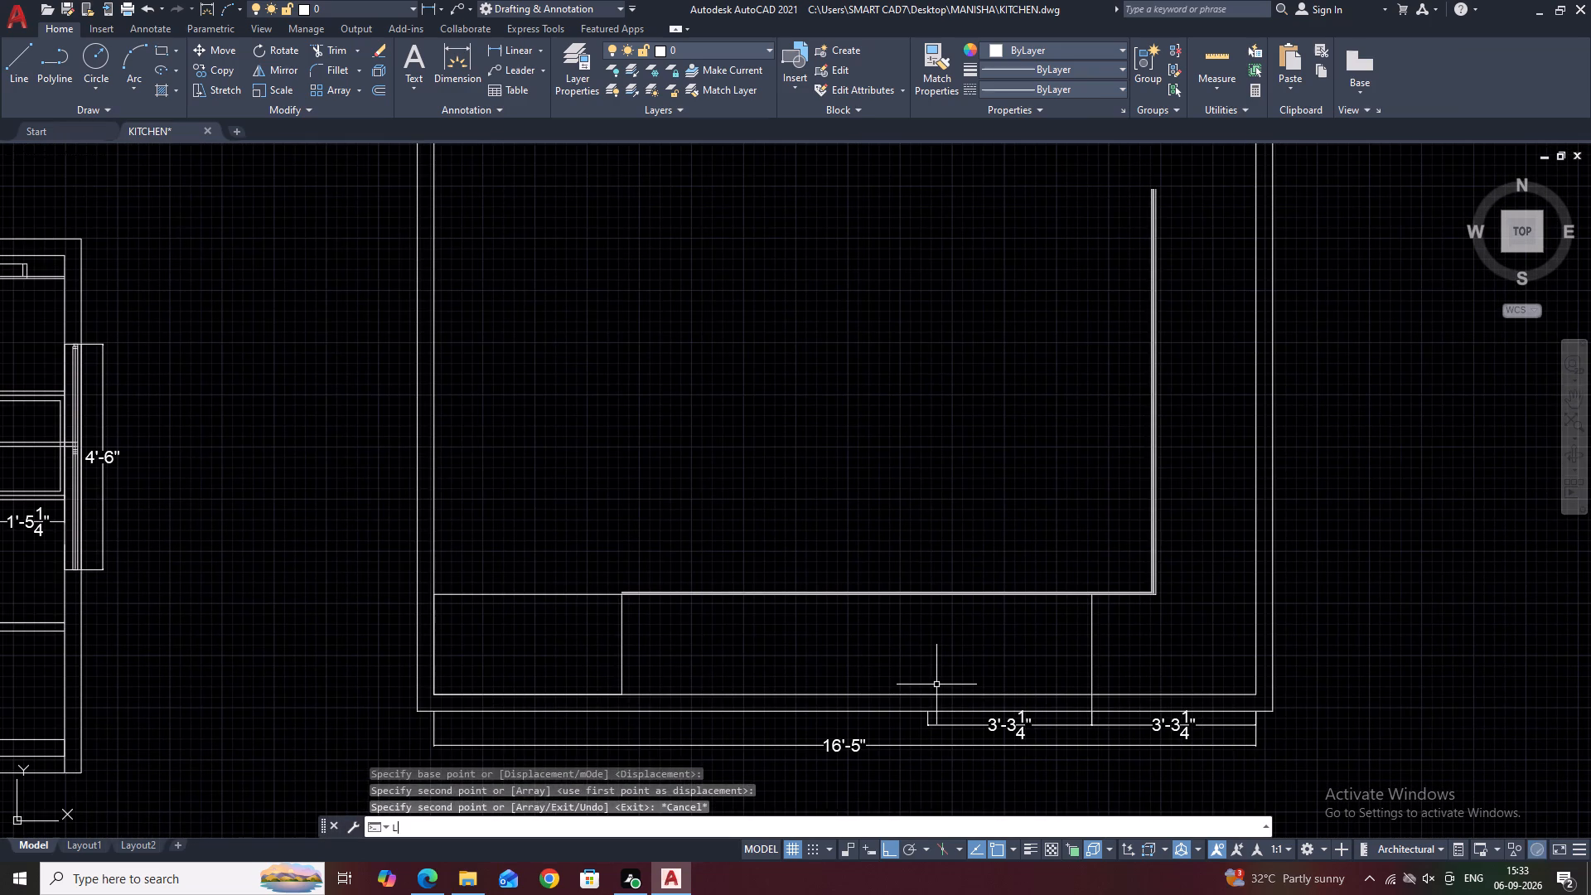
click(926, 714)
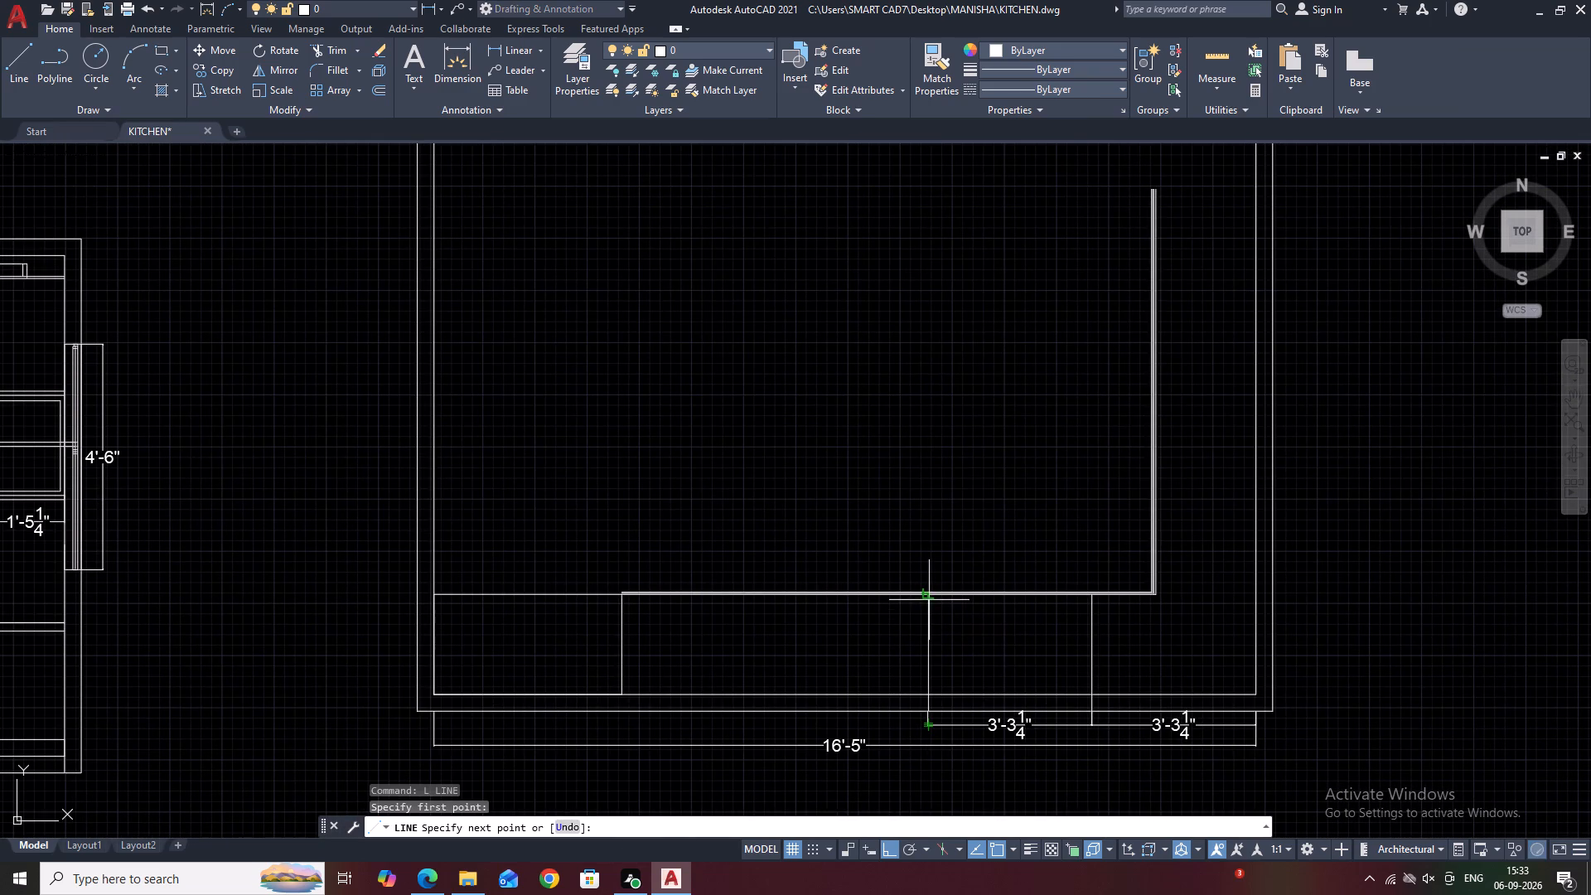
click(929, 597)
key(Escape)
Shorten both new vertical lines by stretching their lower ends up to the inner bottom wall line.
middle_drag(953, 670, 1029, 615)
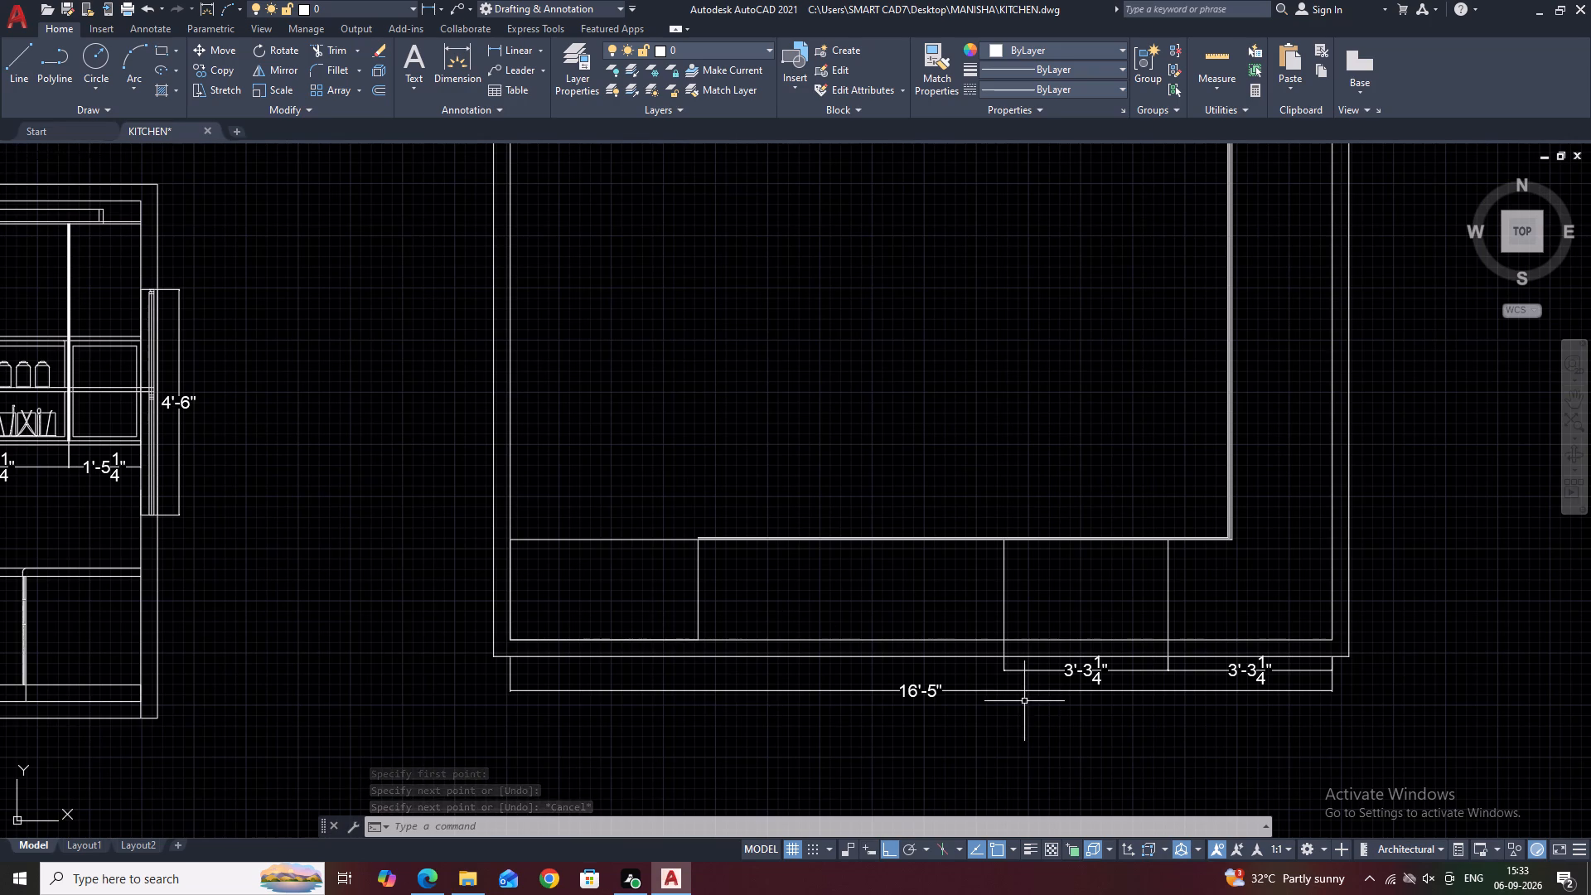
scroll(1007, 657, up, 1)
click(1003, 645)
middle_drag(965, 652, 945, 694)
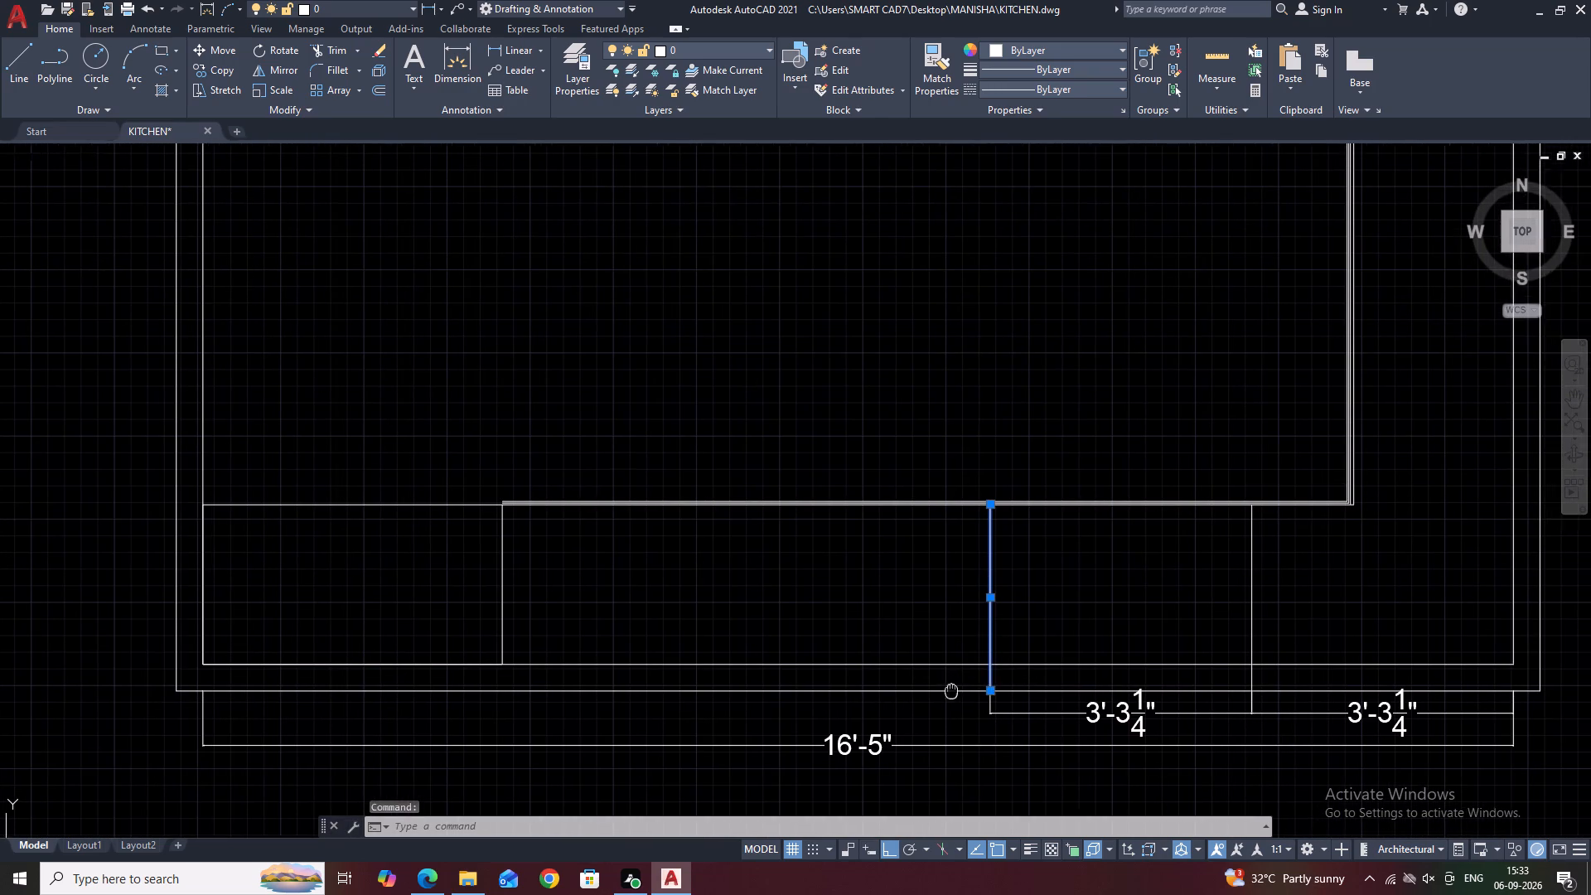
middle_drag(945, 694, 945, 694)
click(980, 699)
click(981, 670)
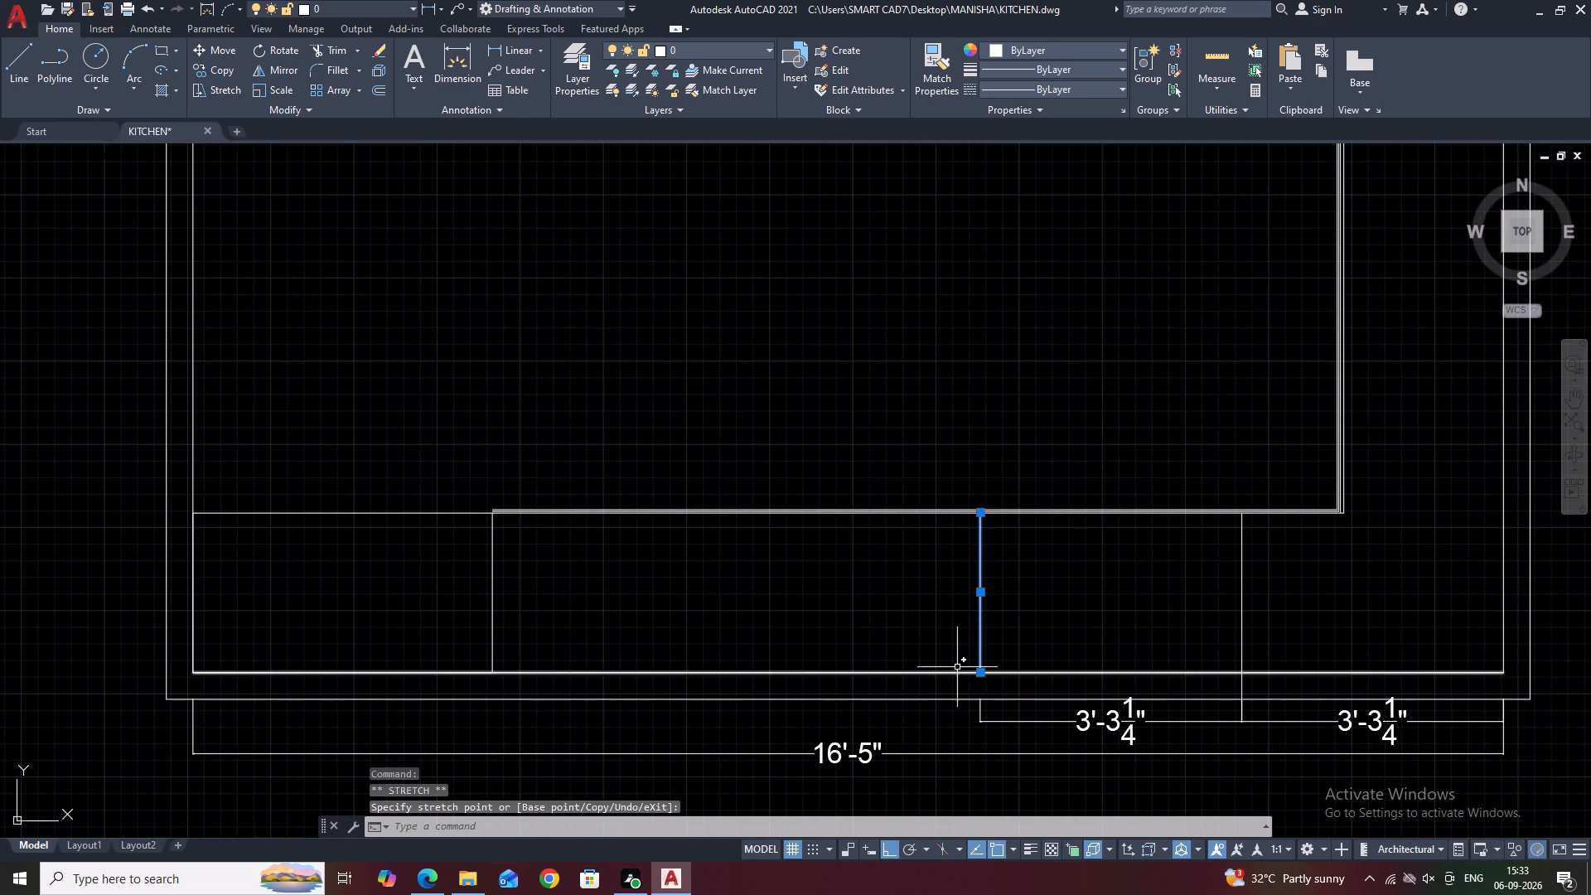
middle_drag(960, 665, 755, 685)
click(1034, 708)
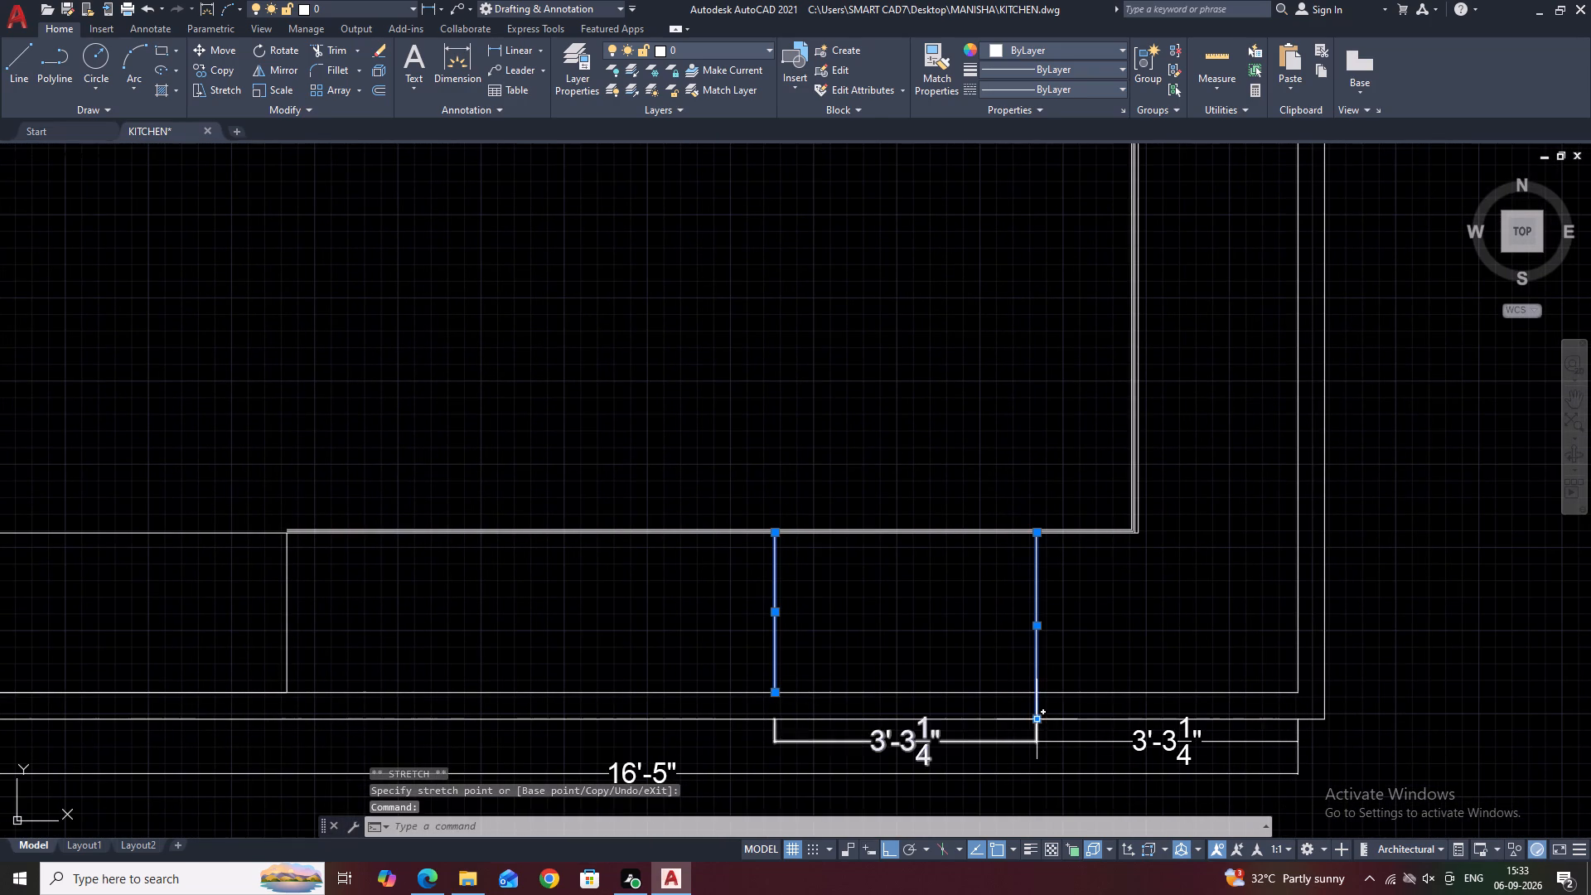
click(1038, 719)
click(1041, 689)
key(Escape)
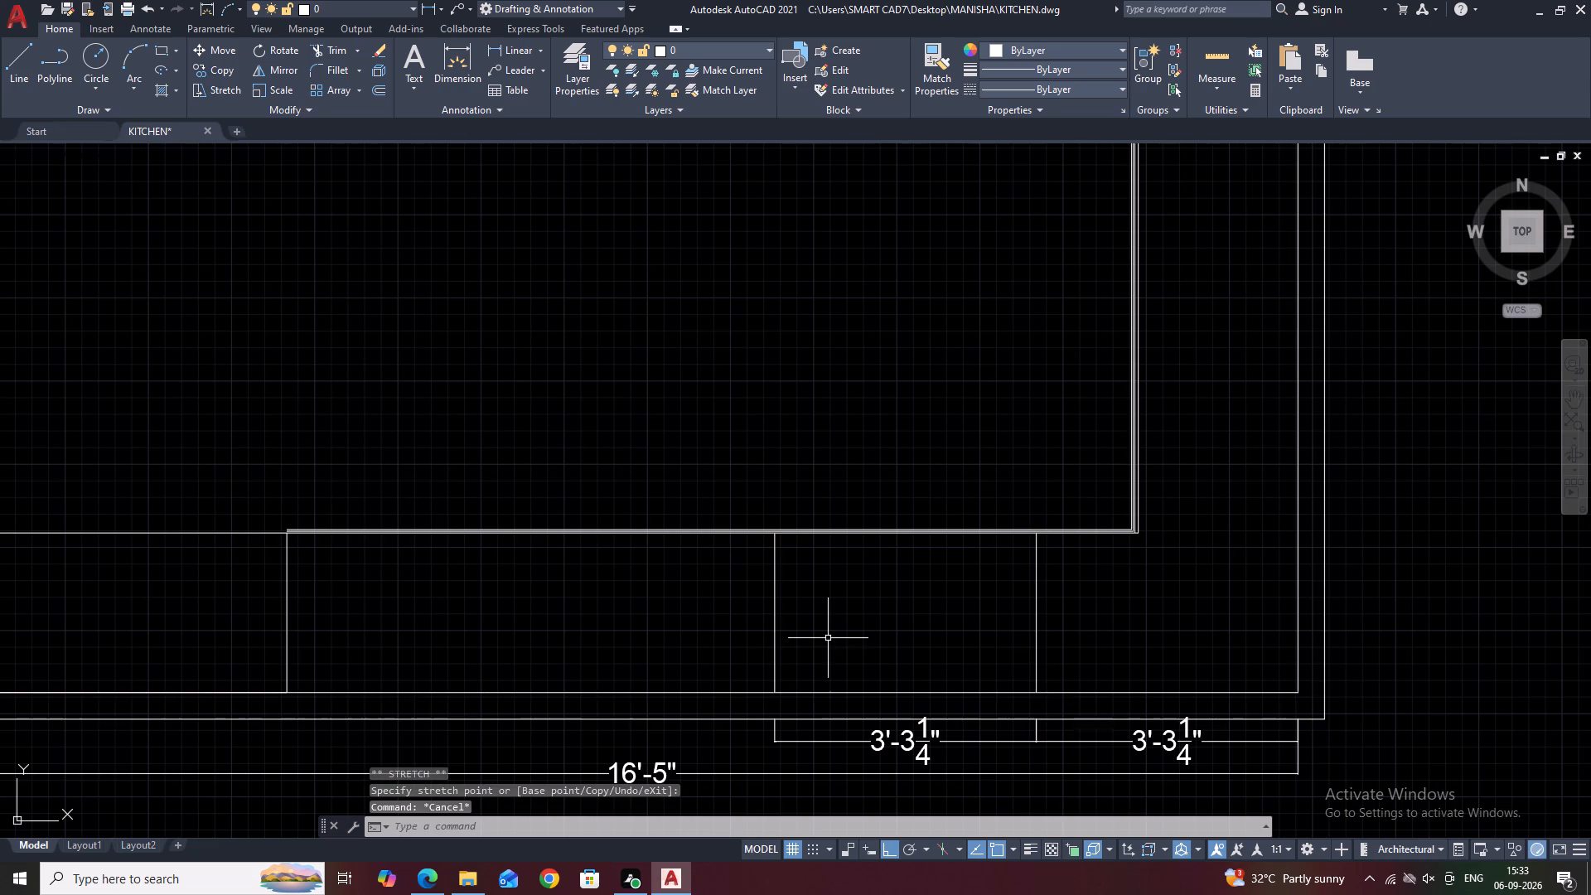
Draw a horizontal line along the inner bottom wall from the left compartment's right edge to the nearest new vertical line.
middle_drag(765, 650, 863, 665)
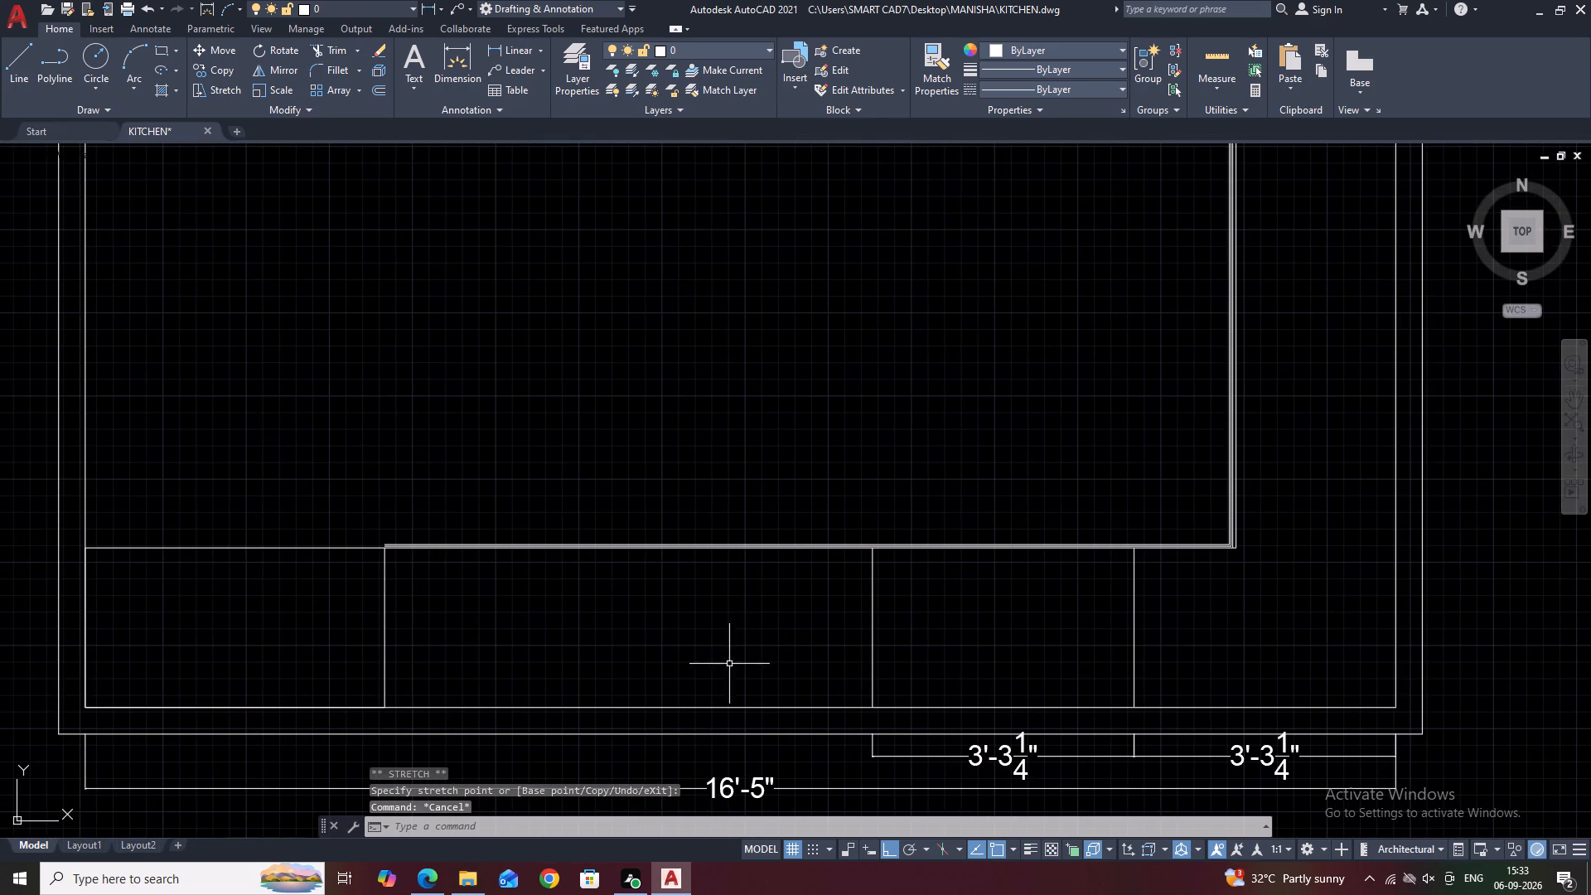
middle_drag(654, 670, 854, 597)
scroll(868, 607, down, 2)
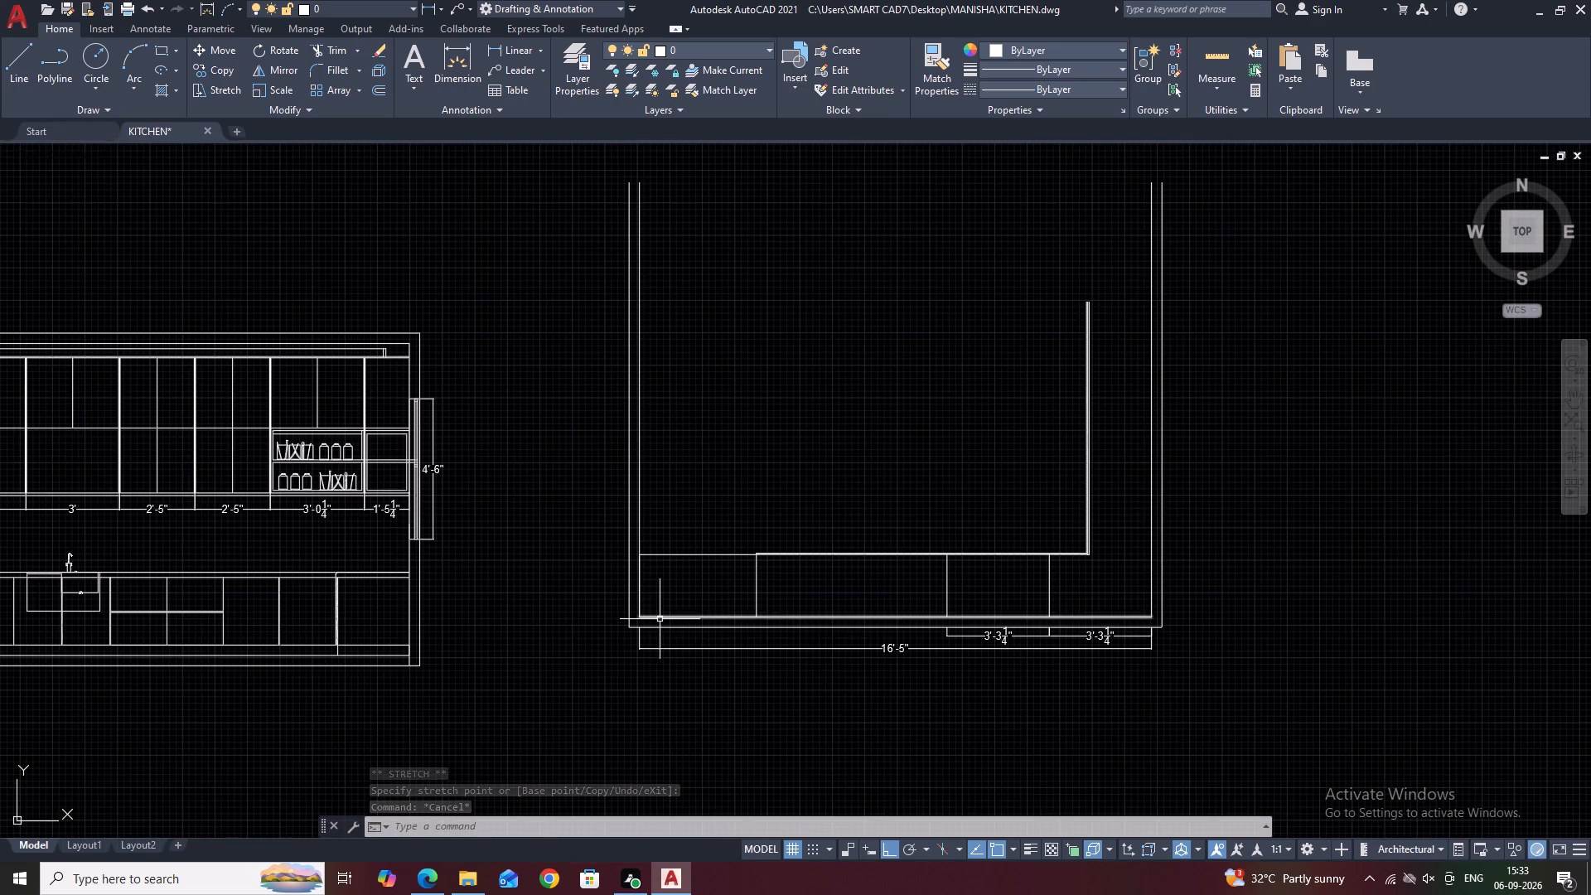
middle_drag(772, 602, 621, 650)
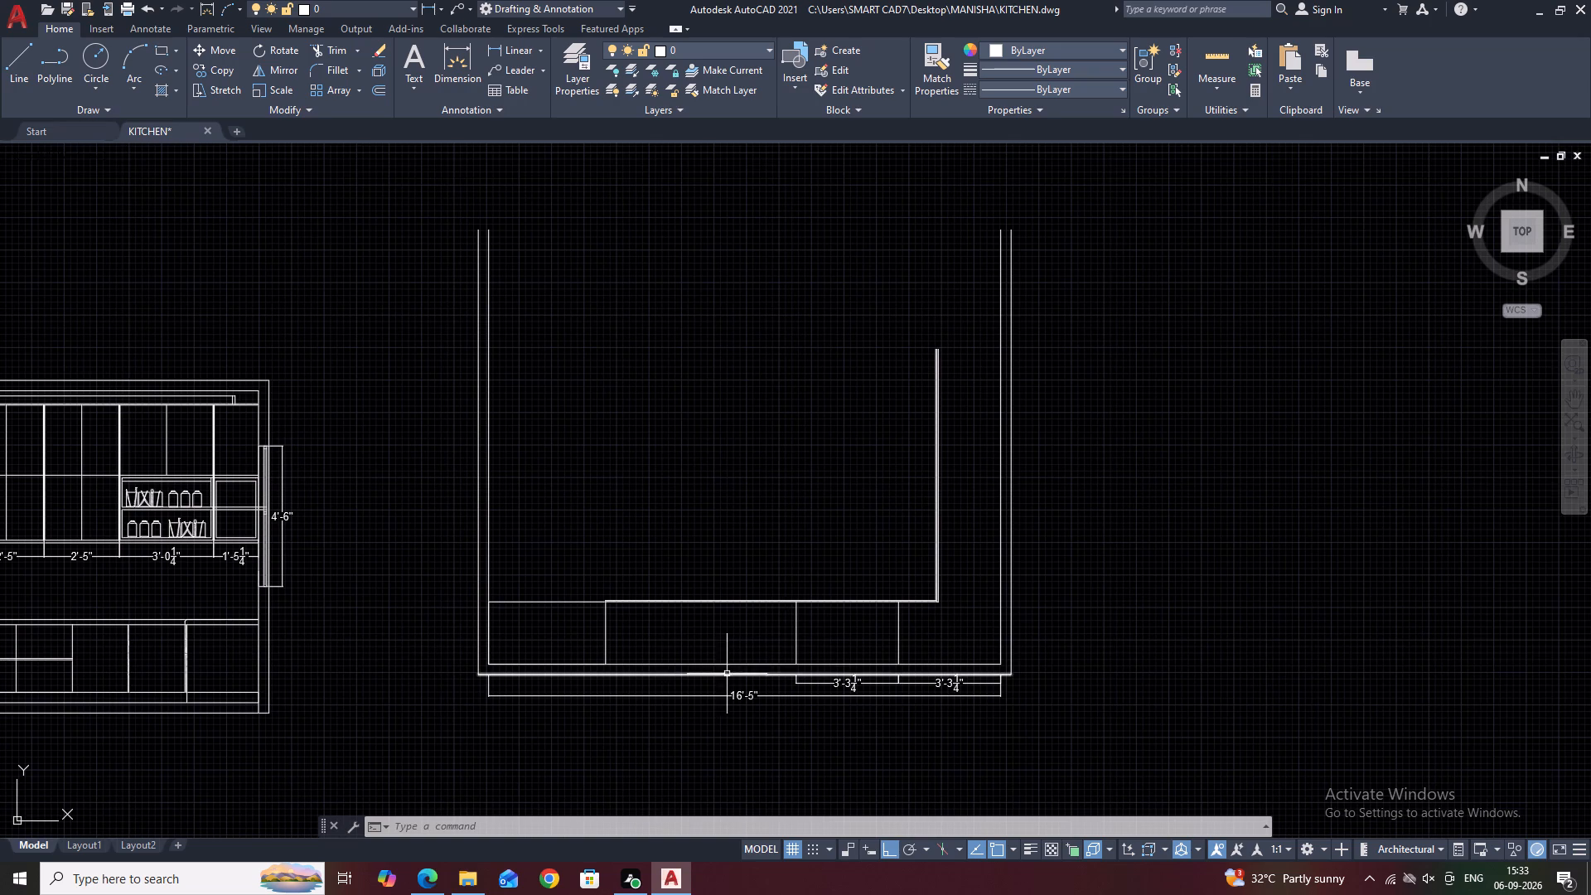
scroll(629, 622, up, 2)
key(l)
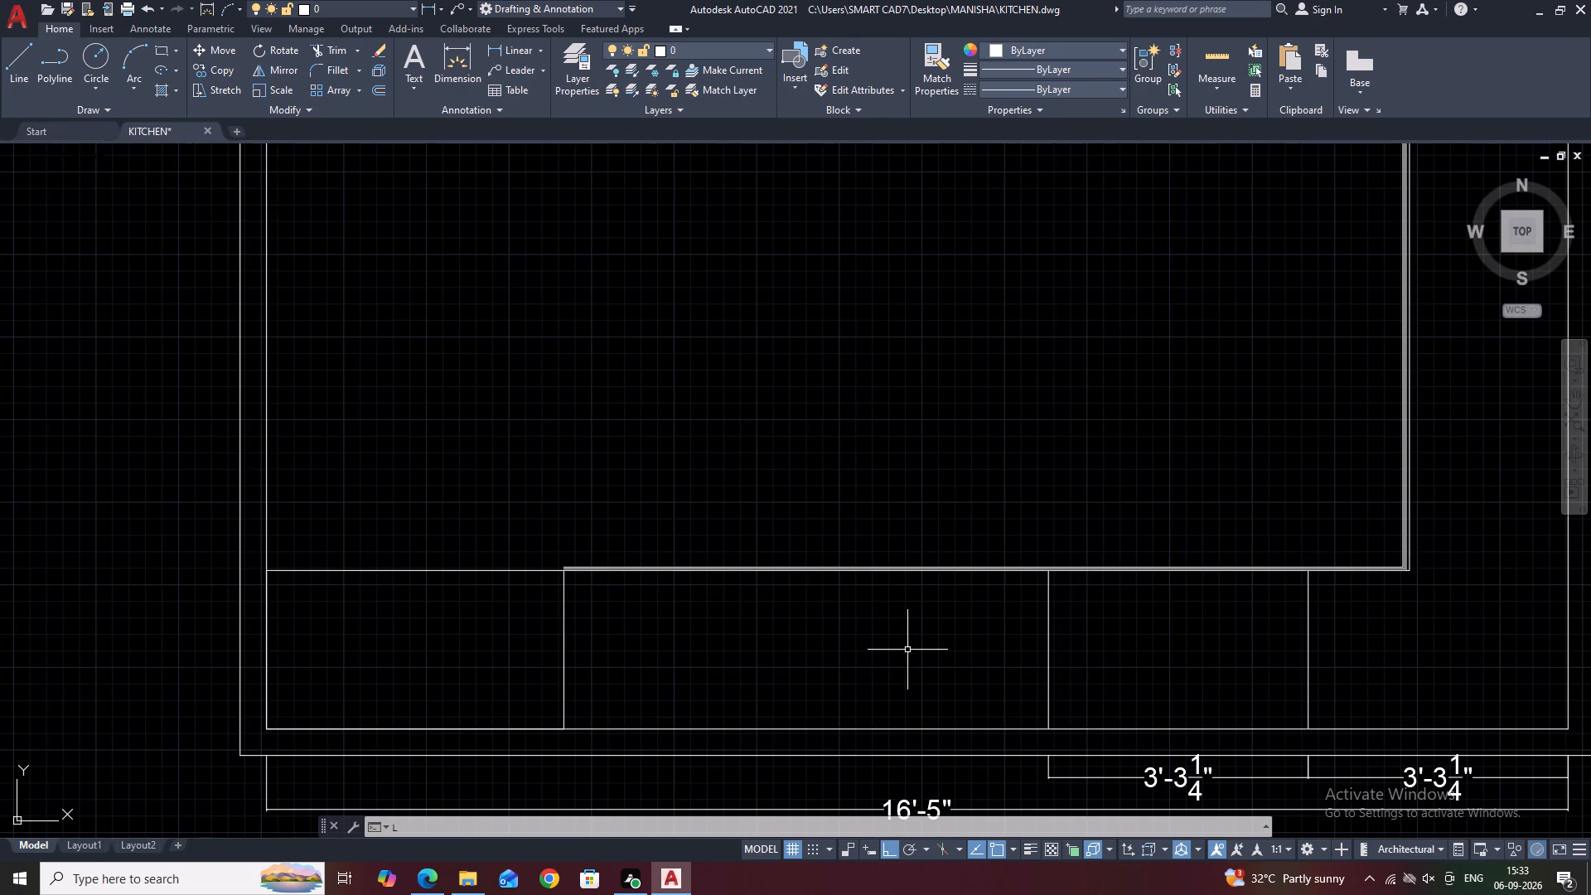
key(space)
drag(567, 730, 580, 730)
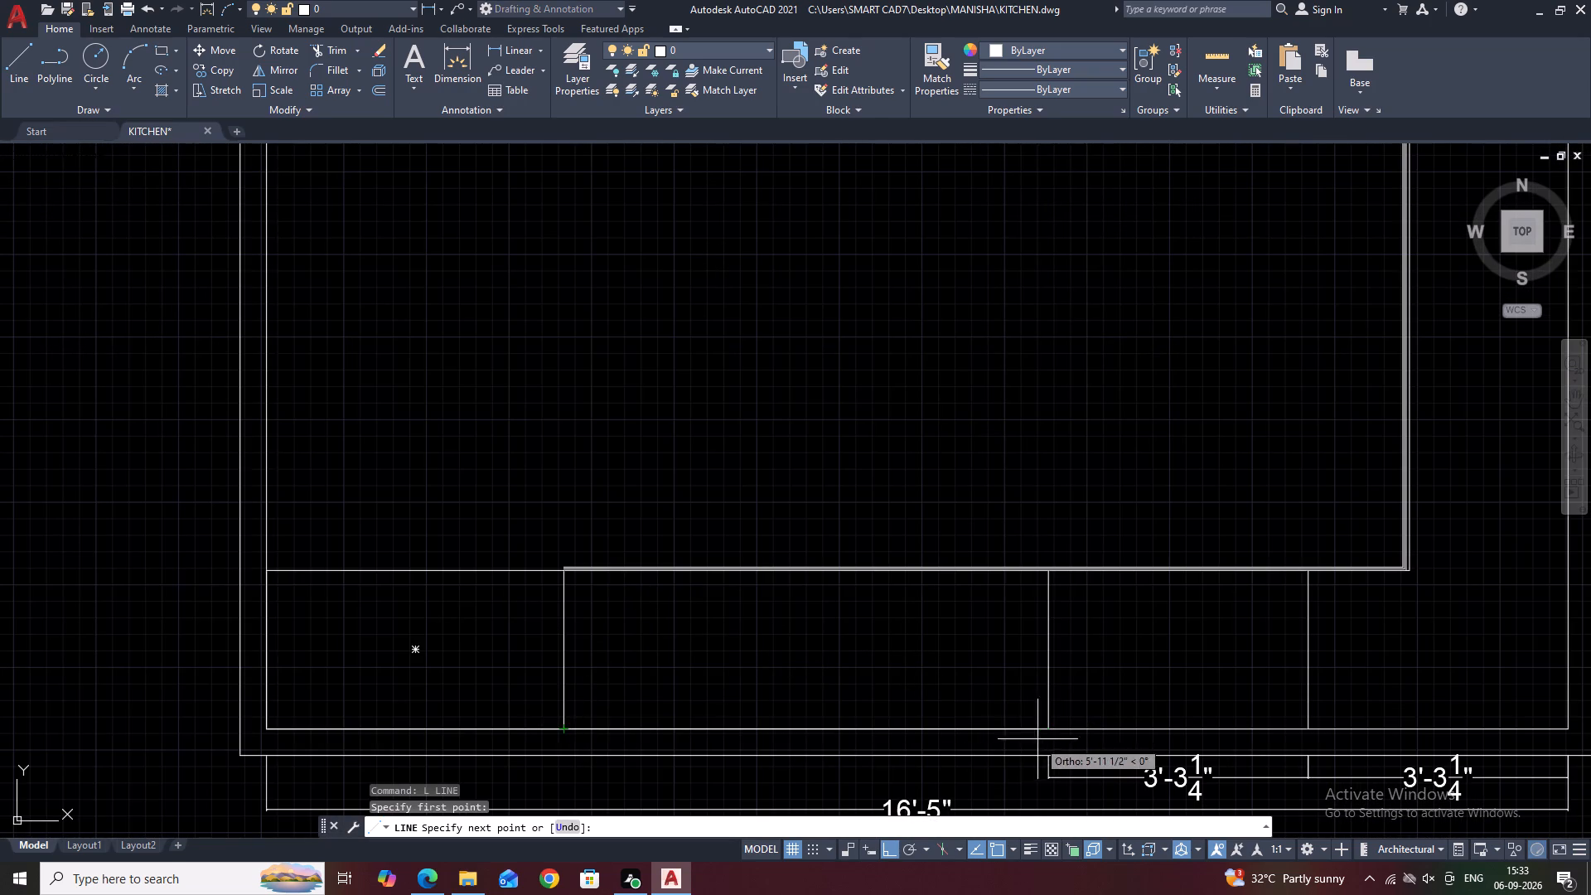
click(1050, 730)
key(Escape)
Divide the horizontal line between the left compartment and the nearest vertical line into 3 equal segments.
click(960, 728)
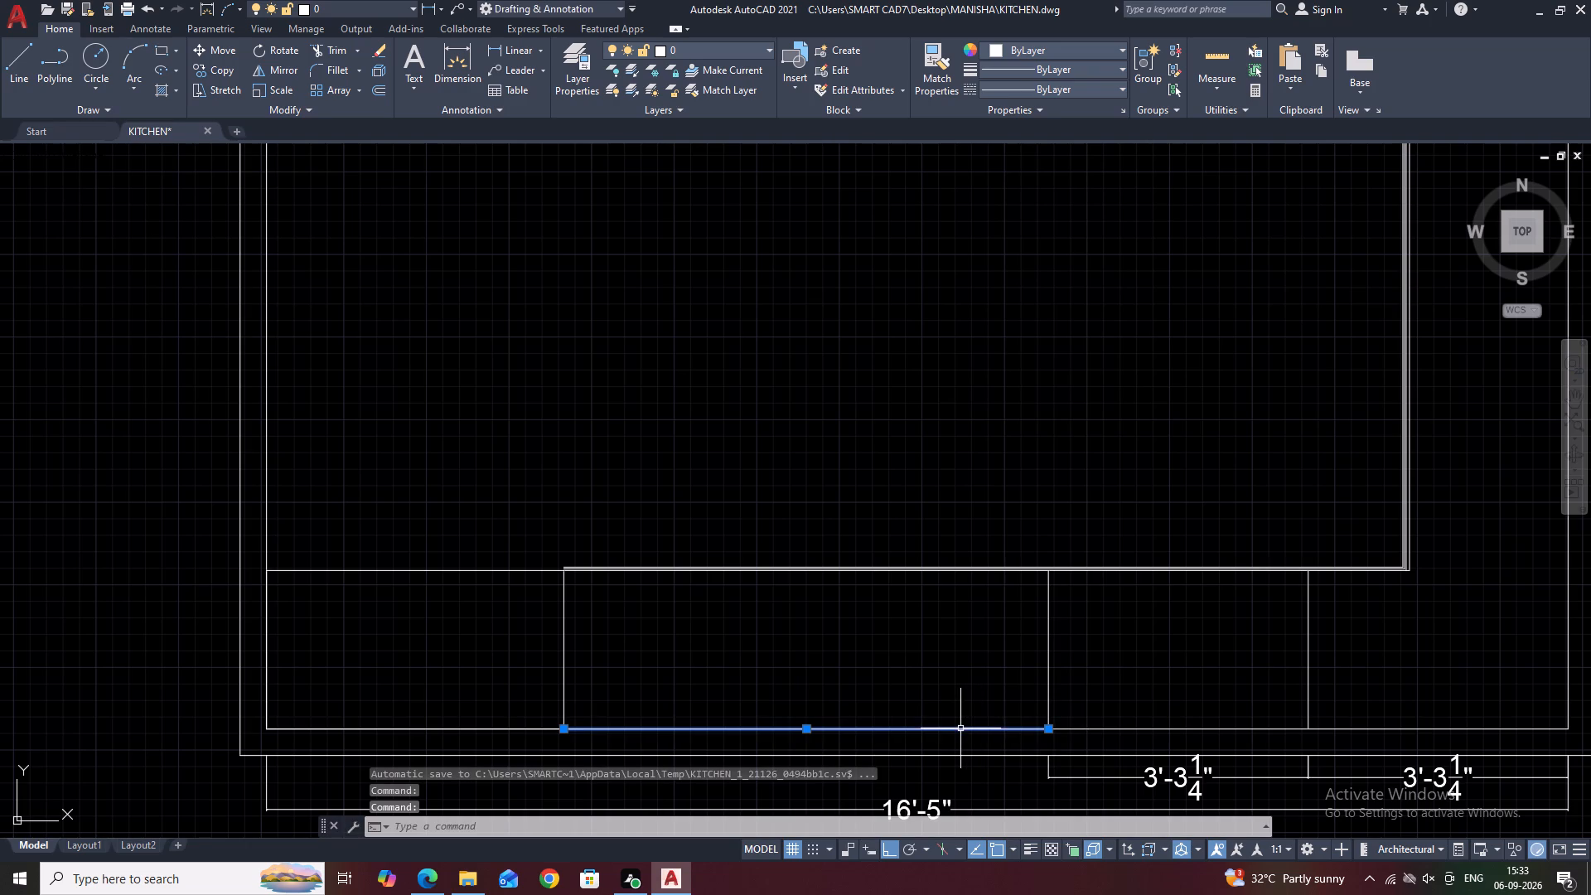
key(d)
key(i)
key(v)
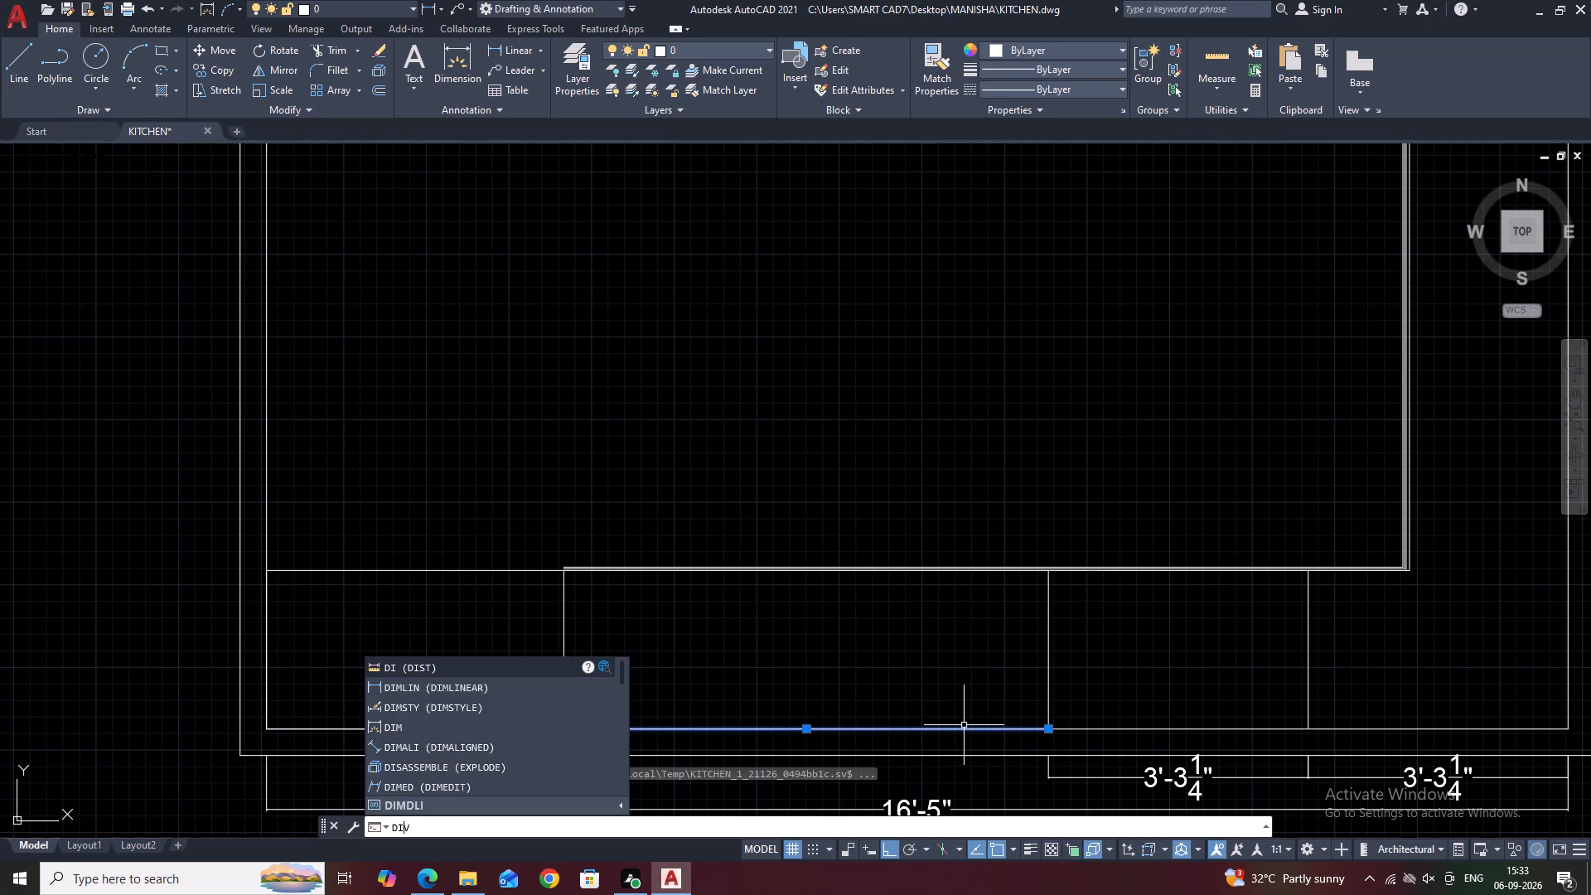
key(space)
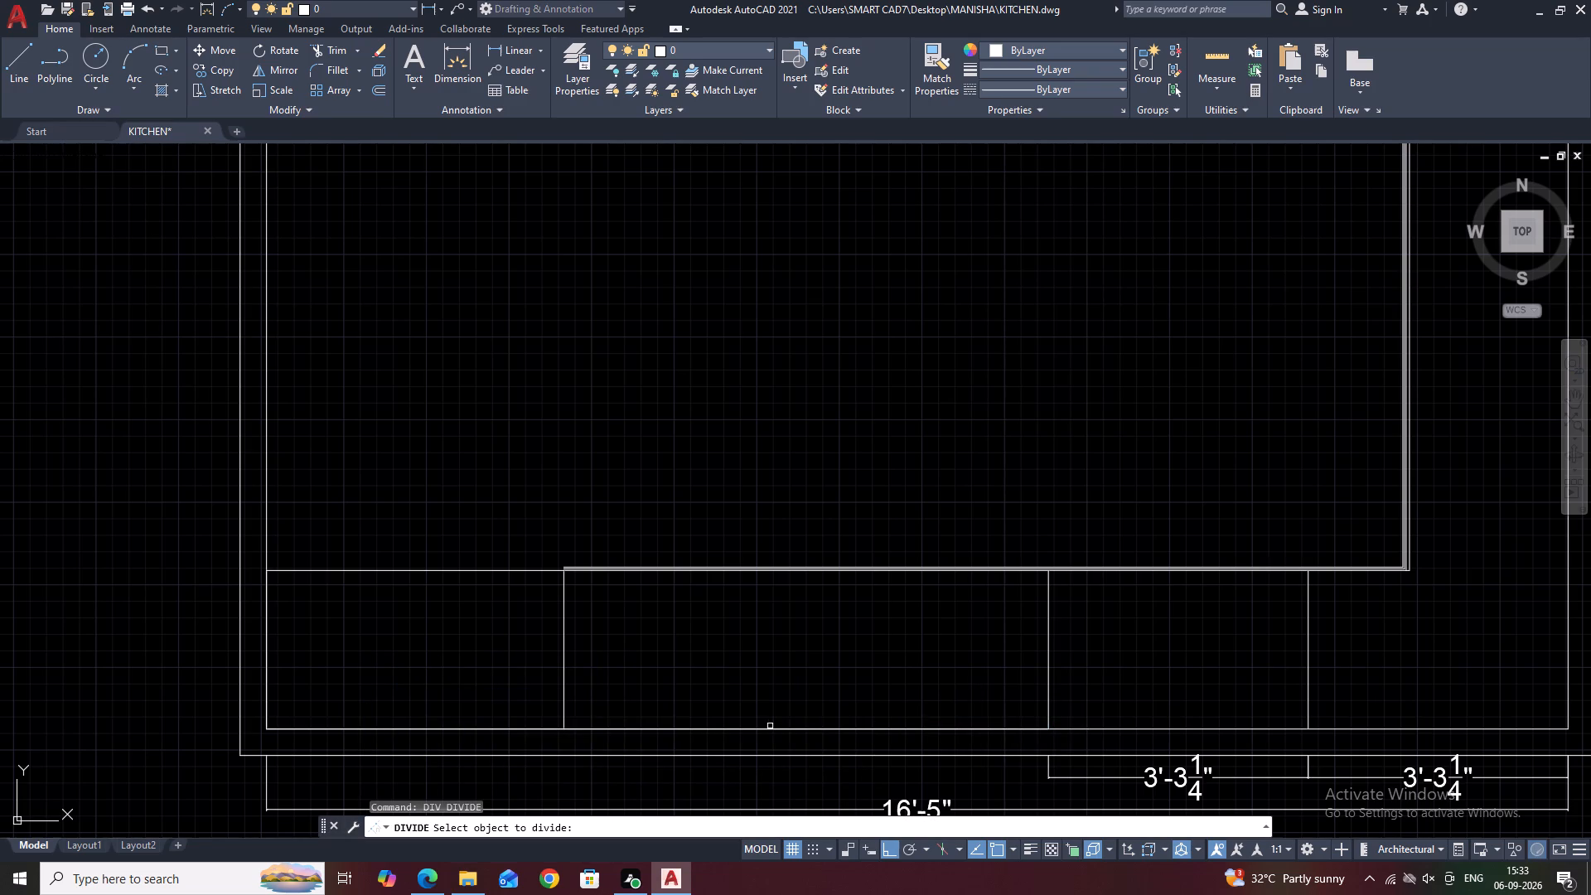
click(773, 728)
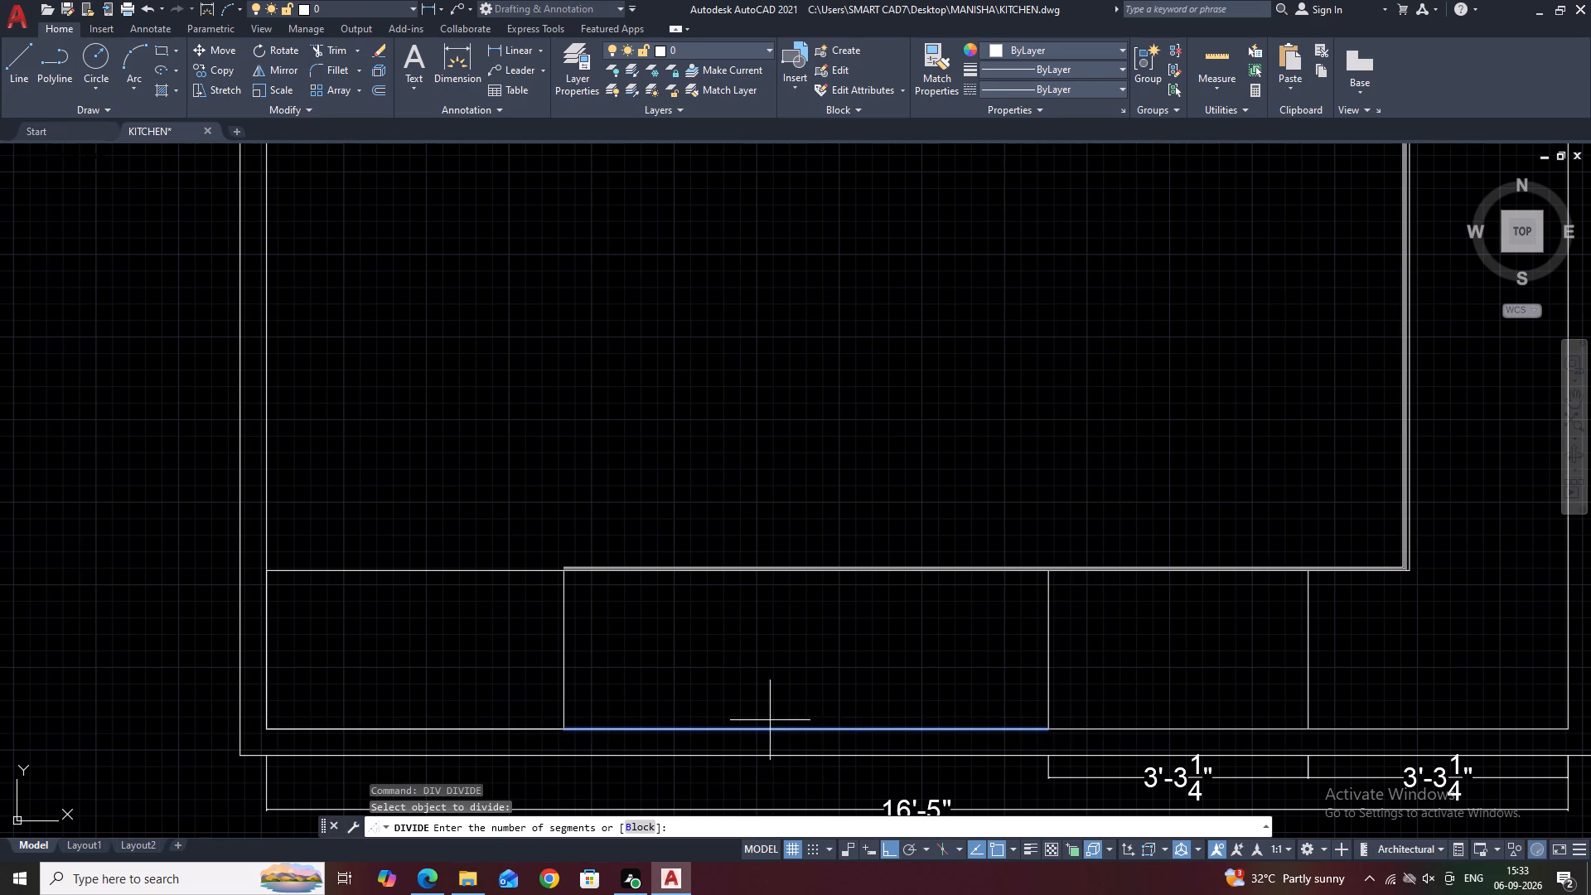
text(3)
key(space)
drag(605, 704, 622, 710)
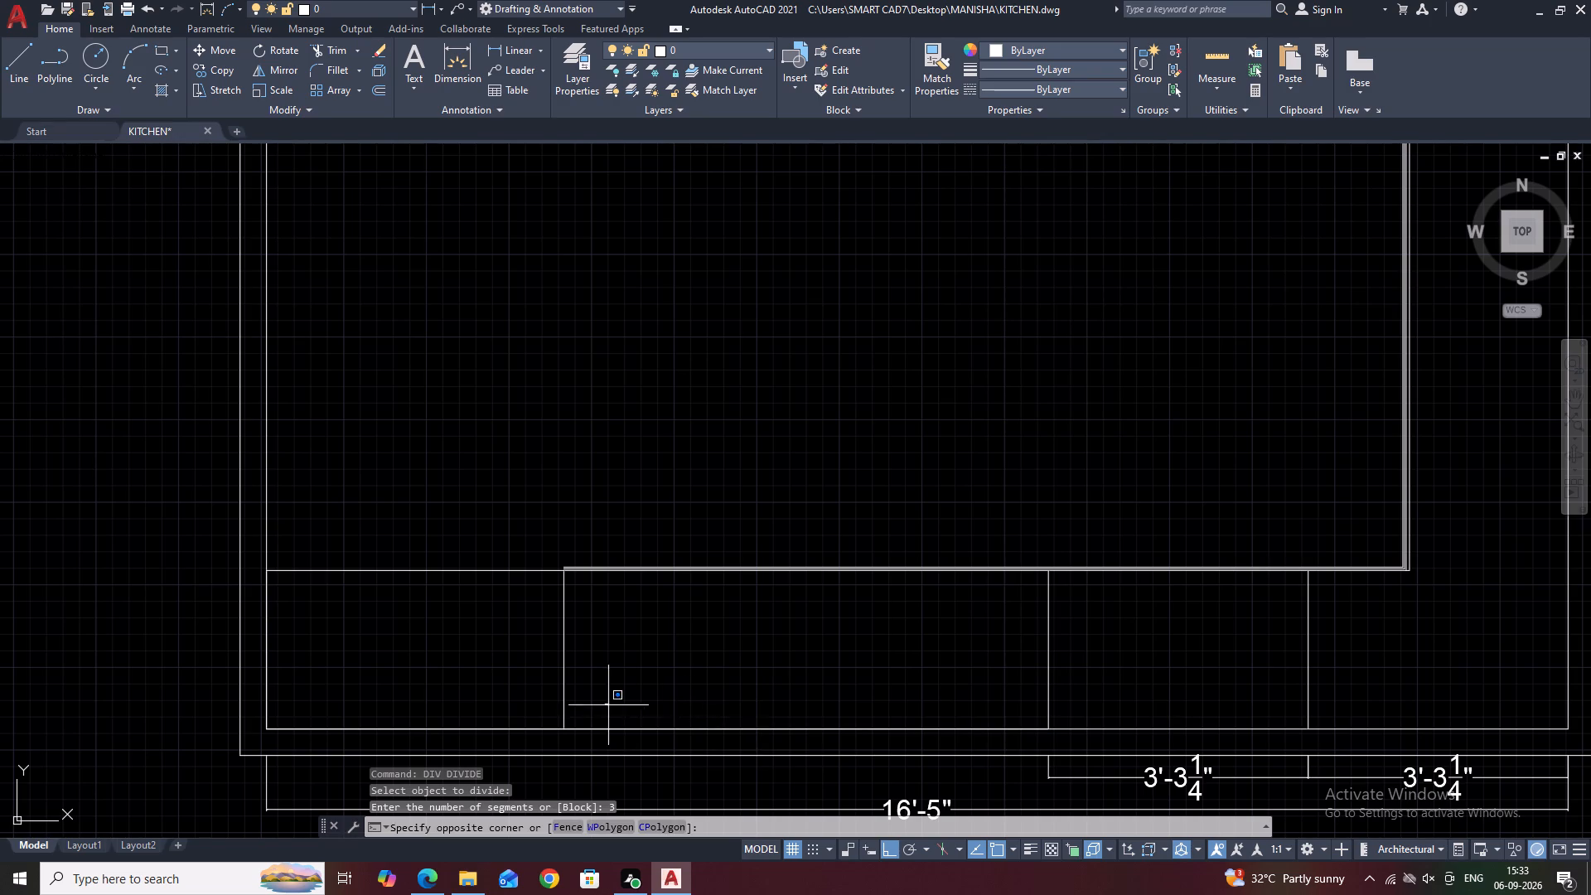
click(1028, 760)
Draw two vertical divider lines from the division points up to the L-shaped line's horizontal leg.
text(L)
key(space)
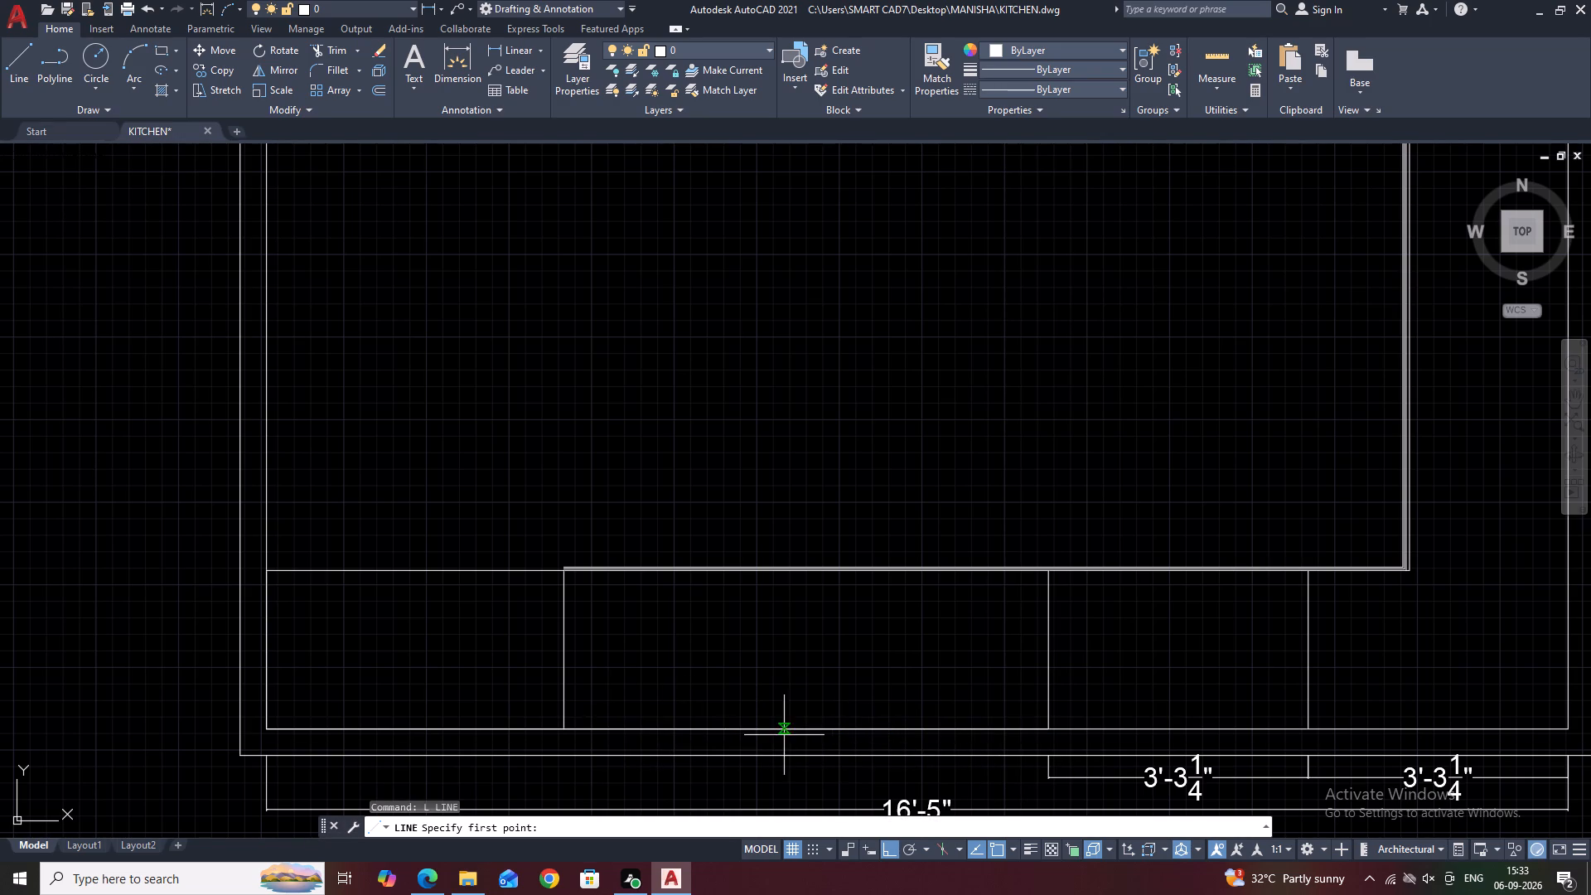
click(728, 728)
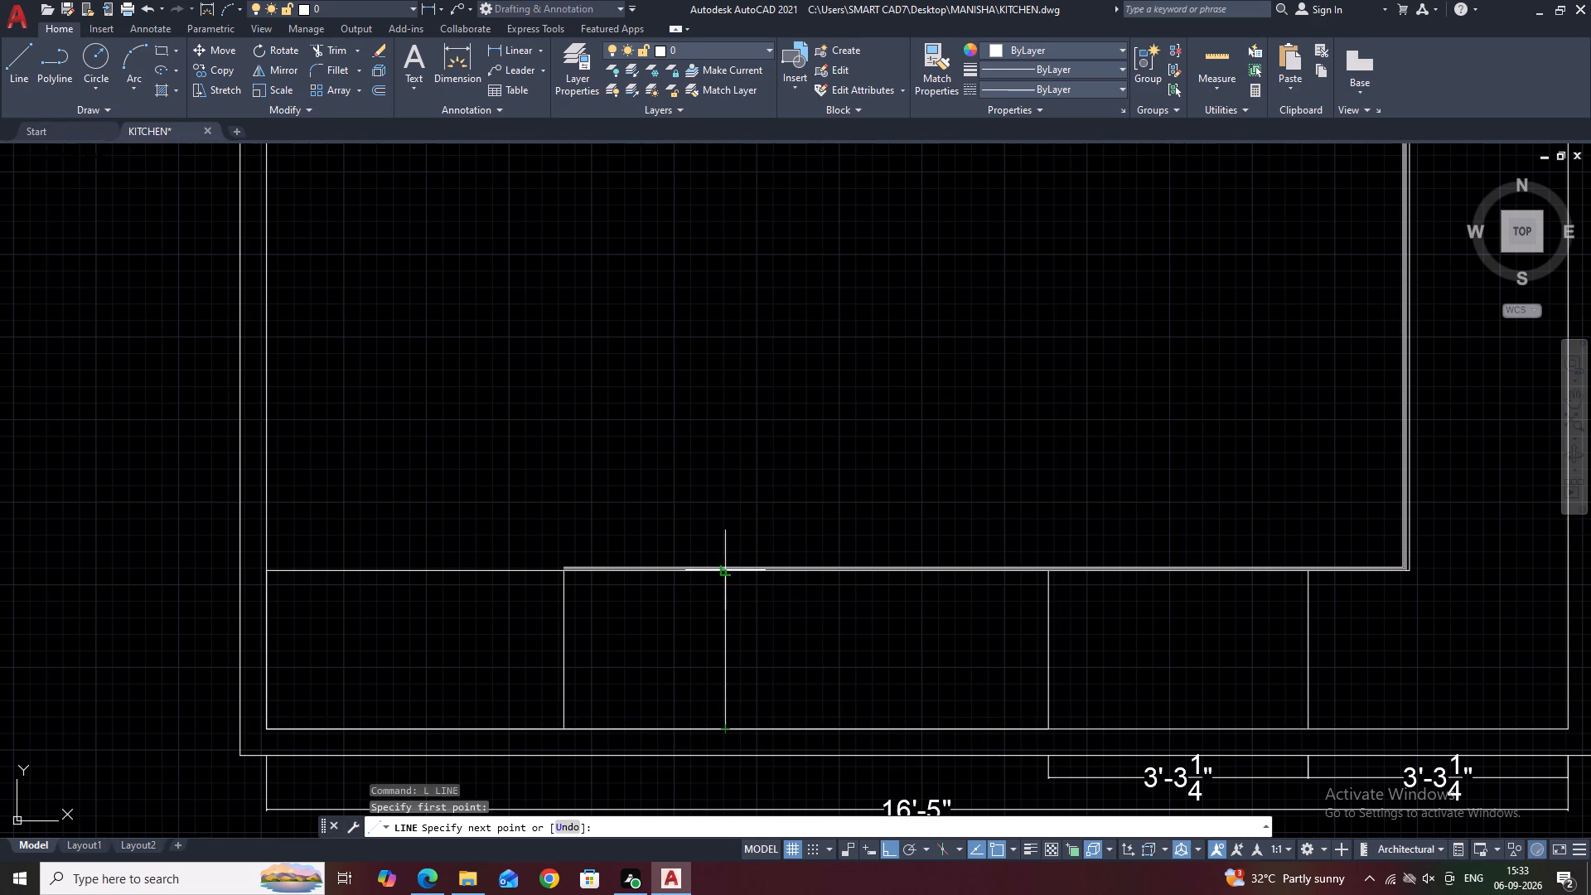
click(723, 572)
key(Escape)
key(space)
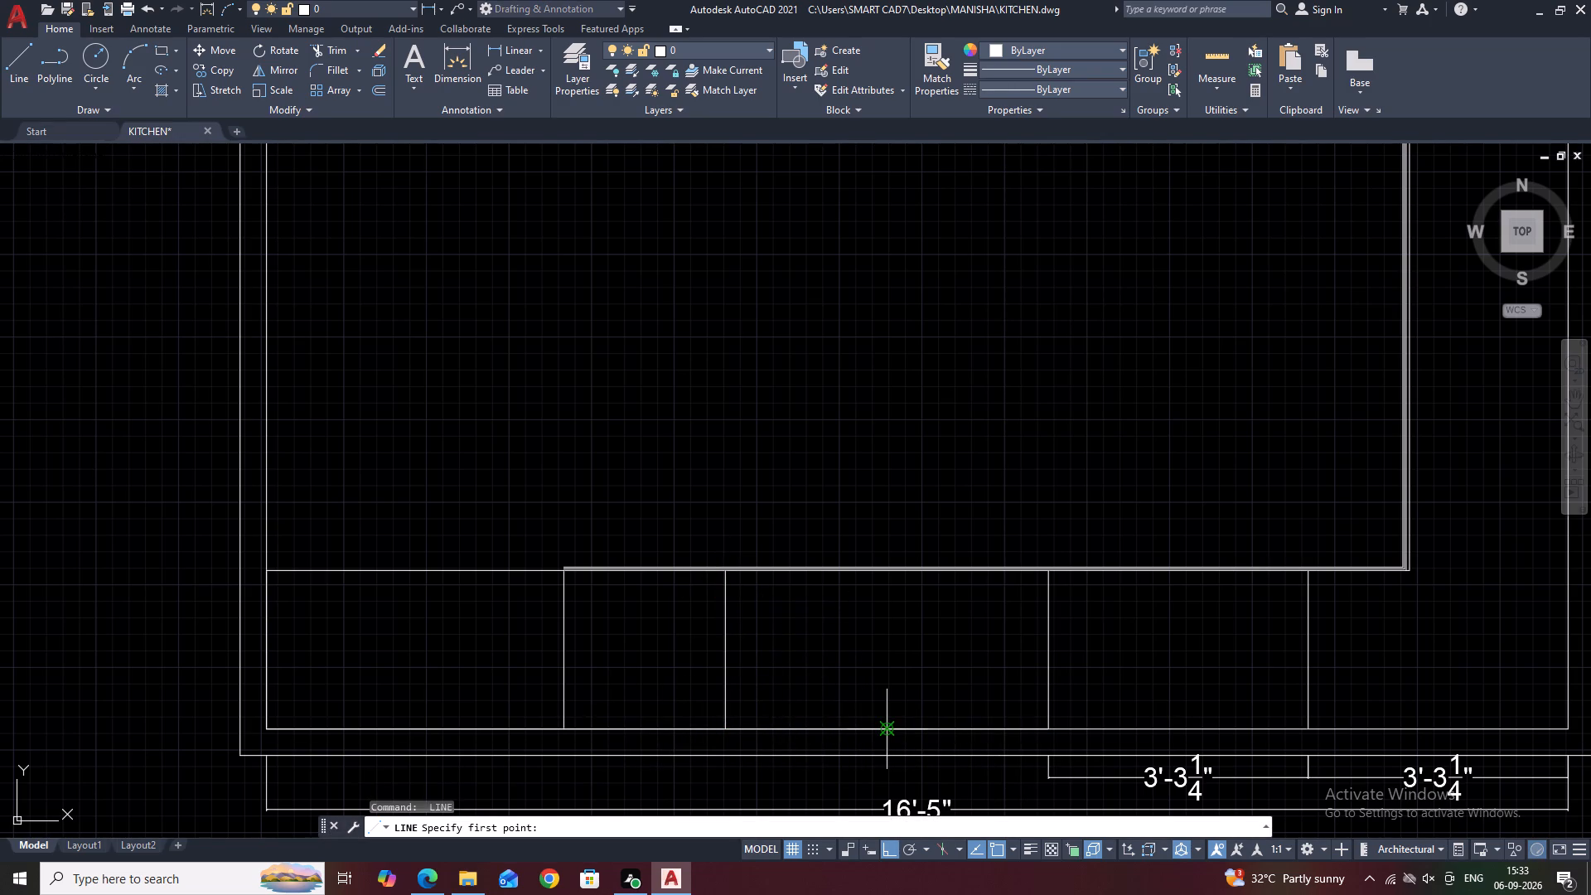
click(887, 728)
click(886, 571)
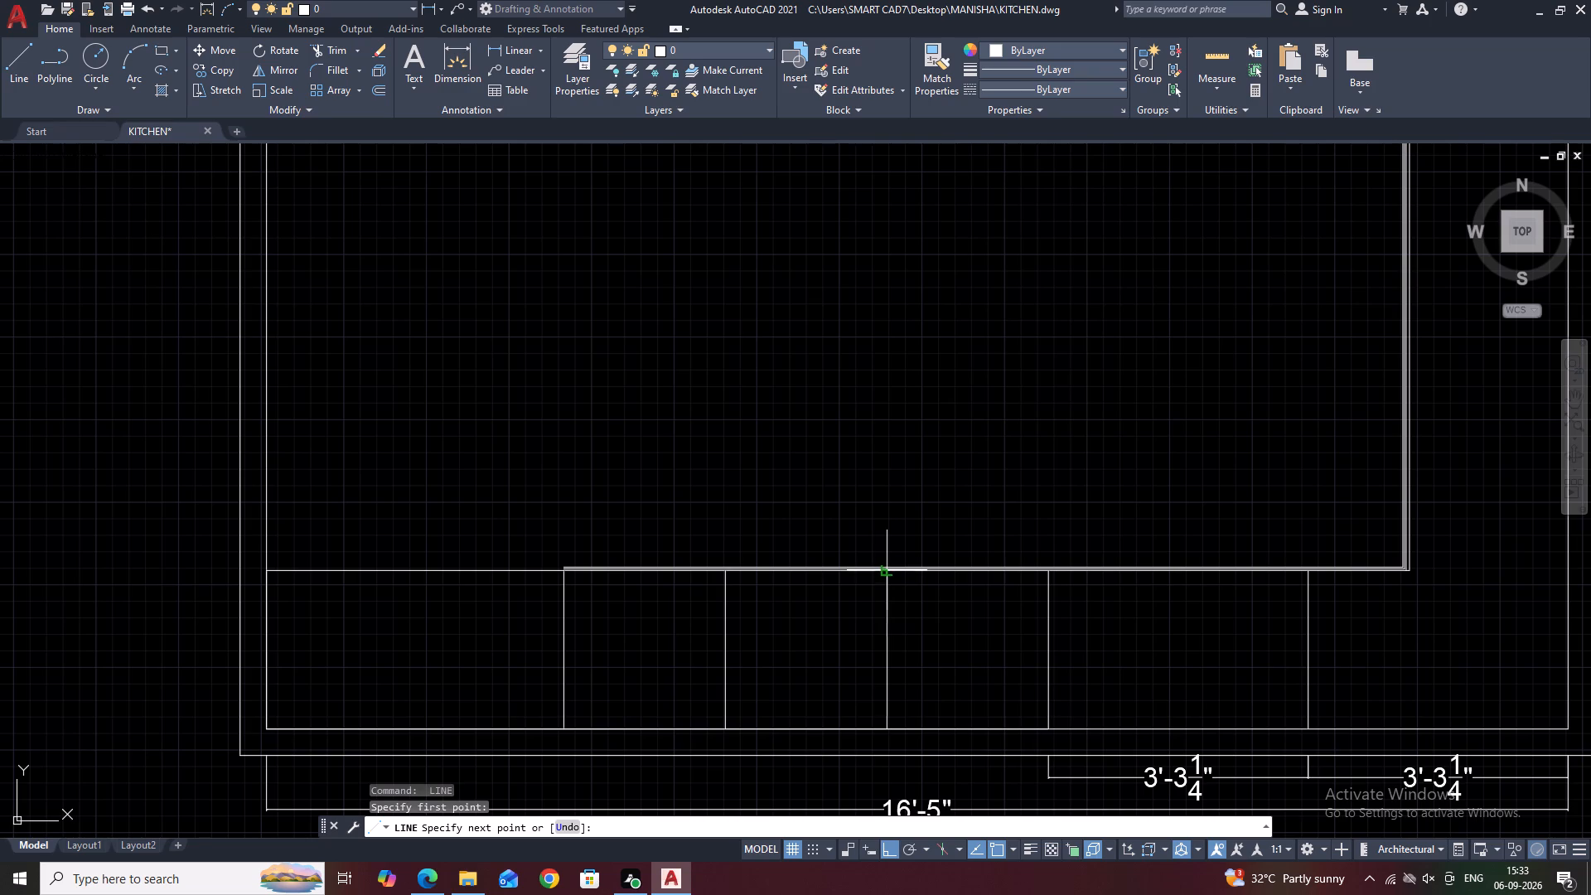
key(Escape)
Offset the first vertical divider by 0.25 to its left.
middle_drag(827, 715, 912, 647)
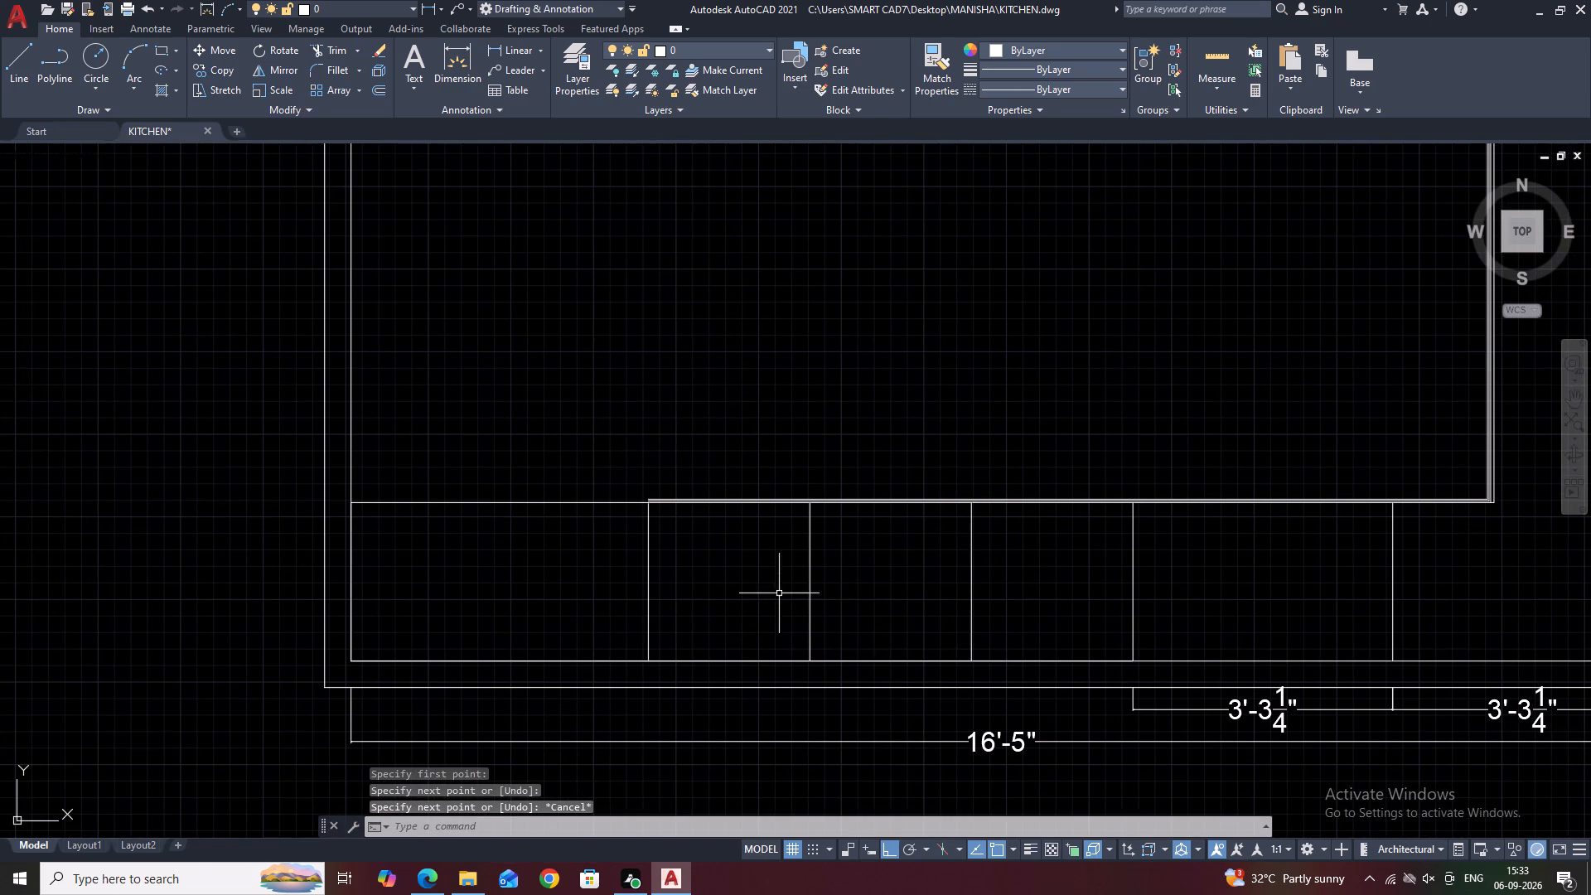
click(811, 565)
text(O 0.)
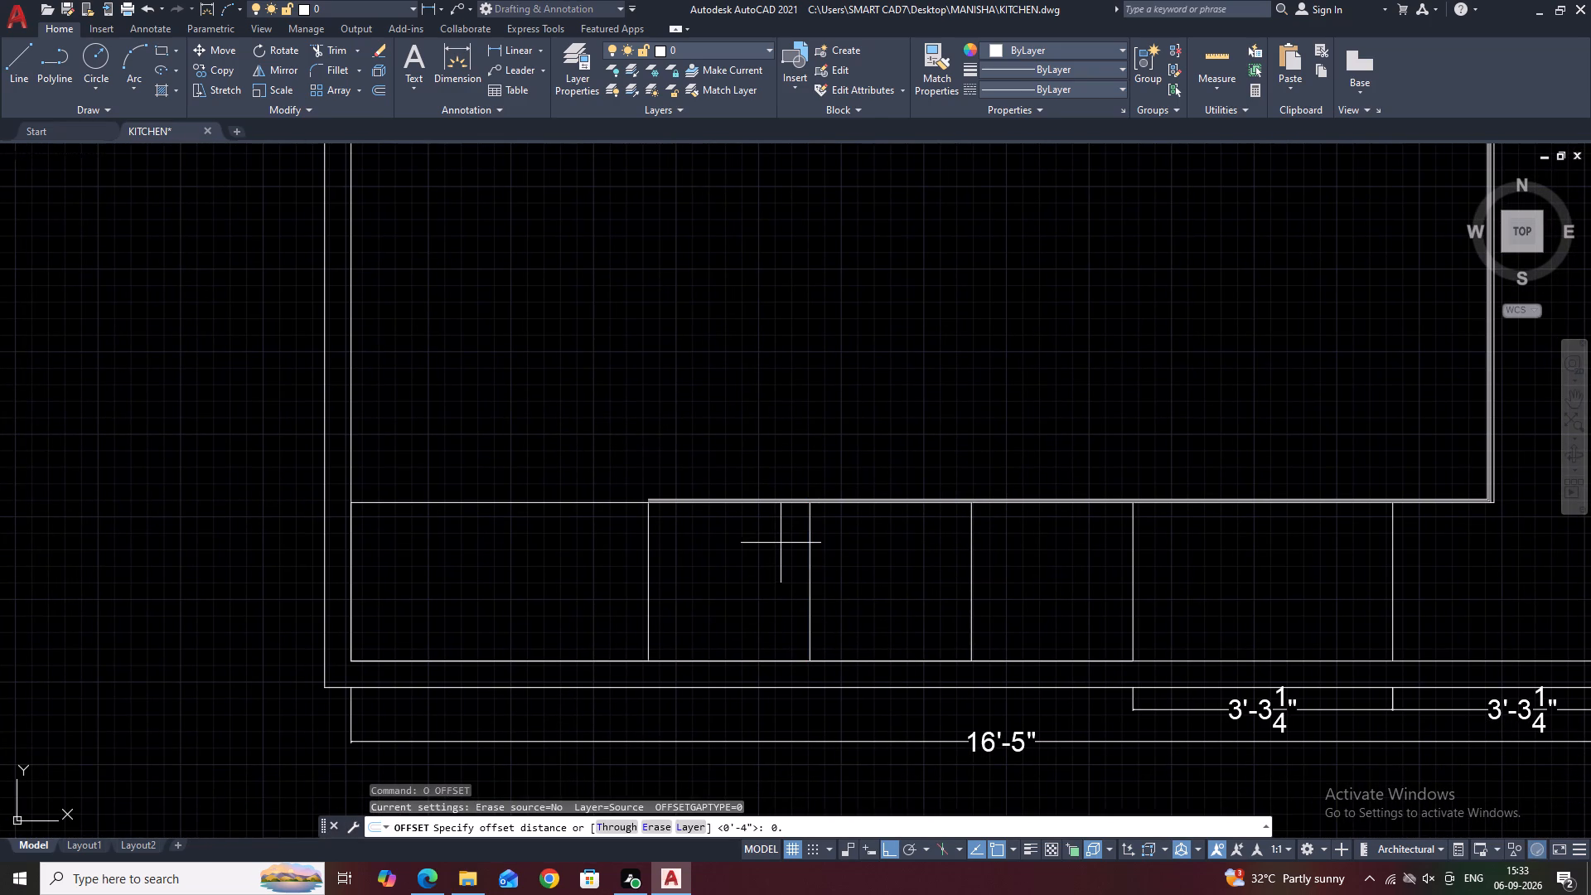
text(25)
key(space)
click(766, 559)
scroll(735, 498, up, 1)
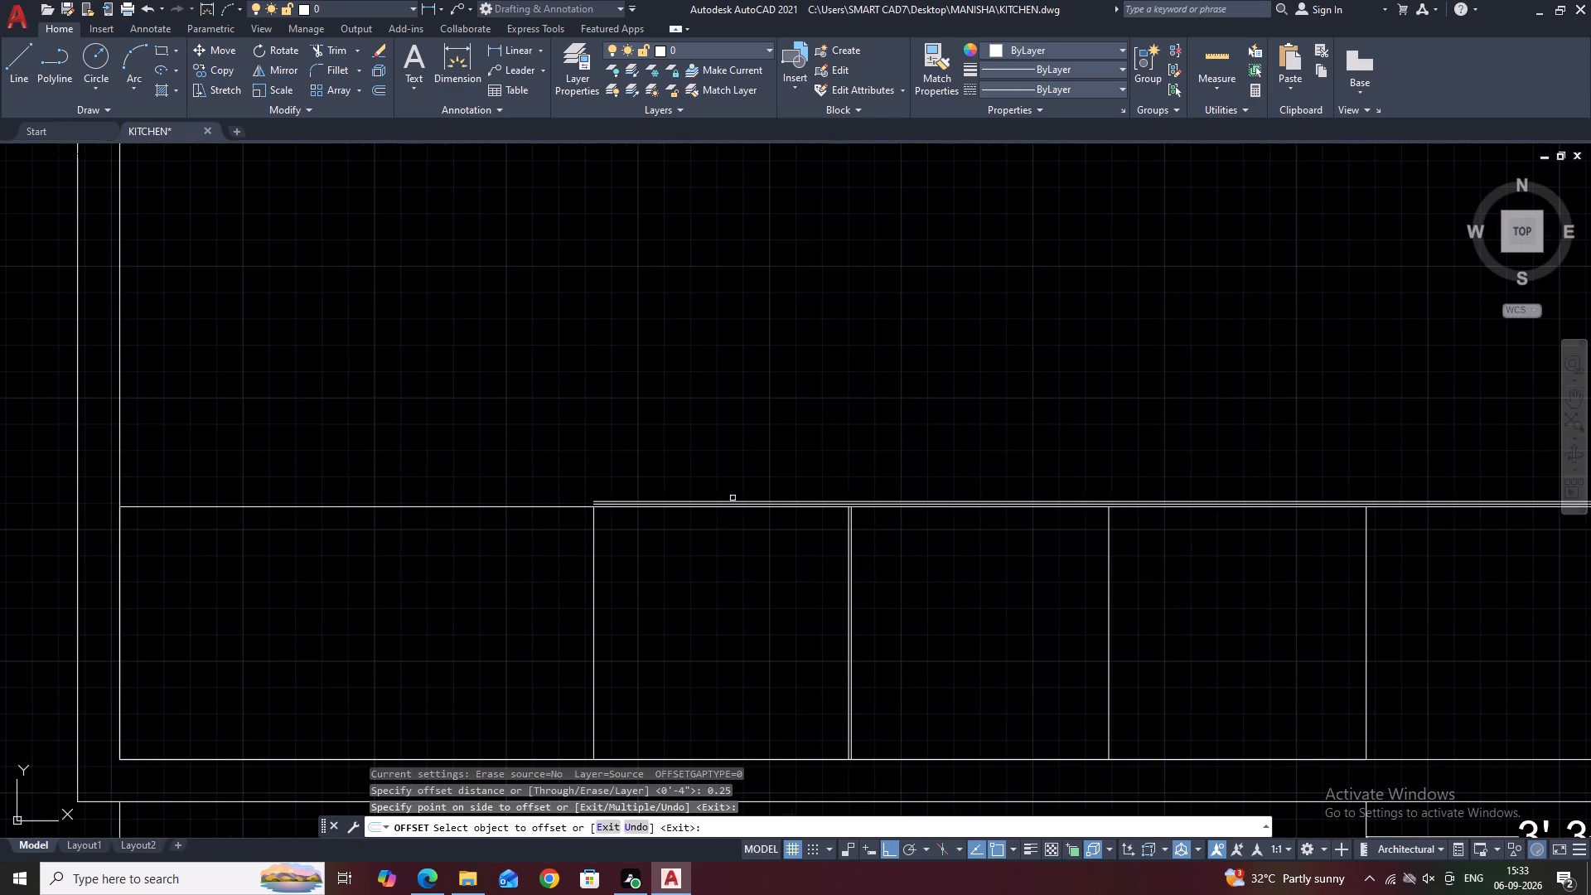
click(592, 536)
key(Escape)
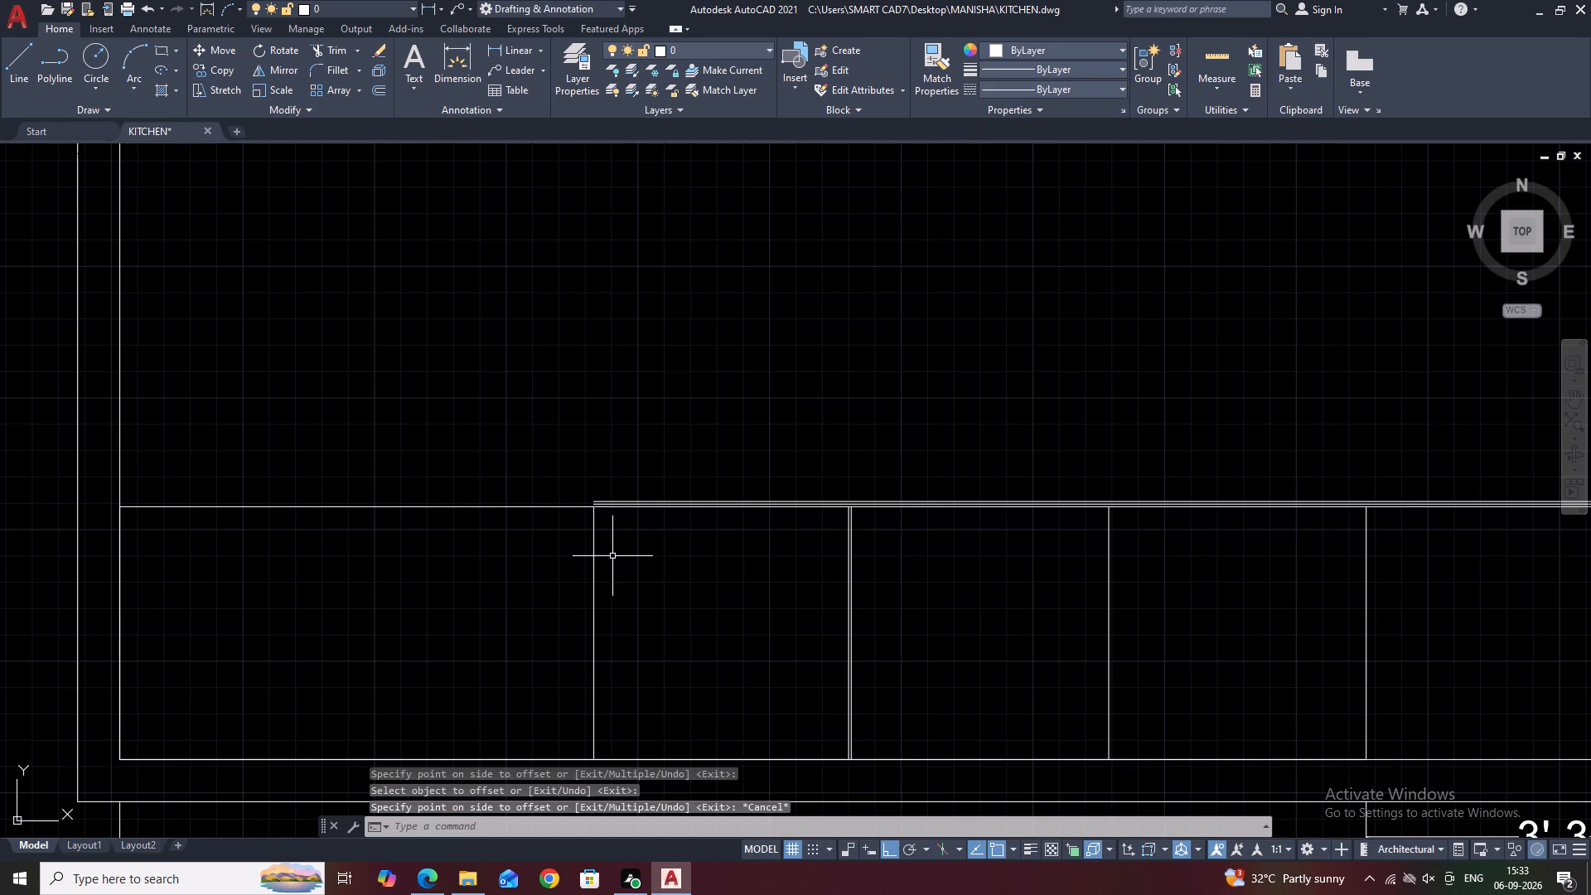
Offset the divided horizontal line upward by the same 0.25 distance.
key(space)
key(space)
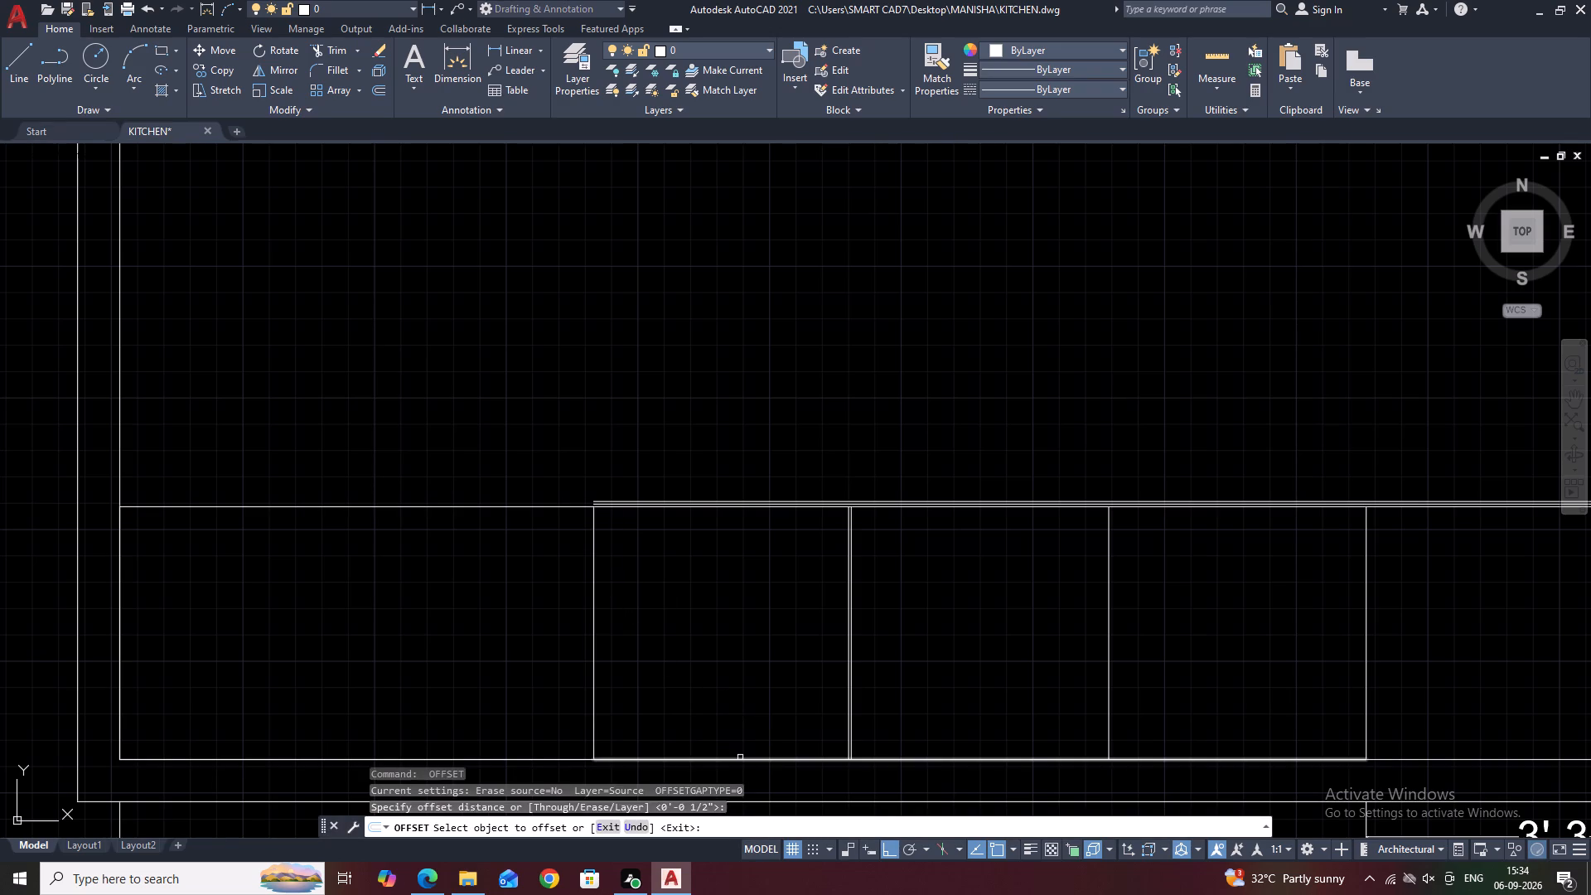
click(740, 757)
click(737, 704)
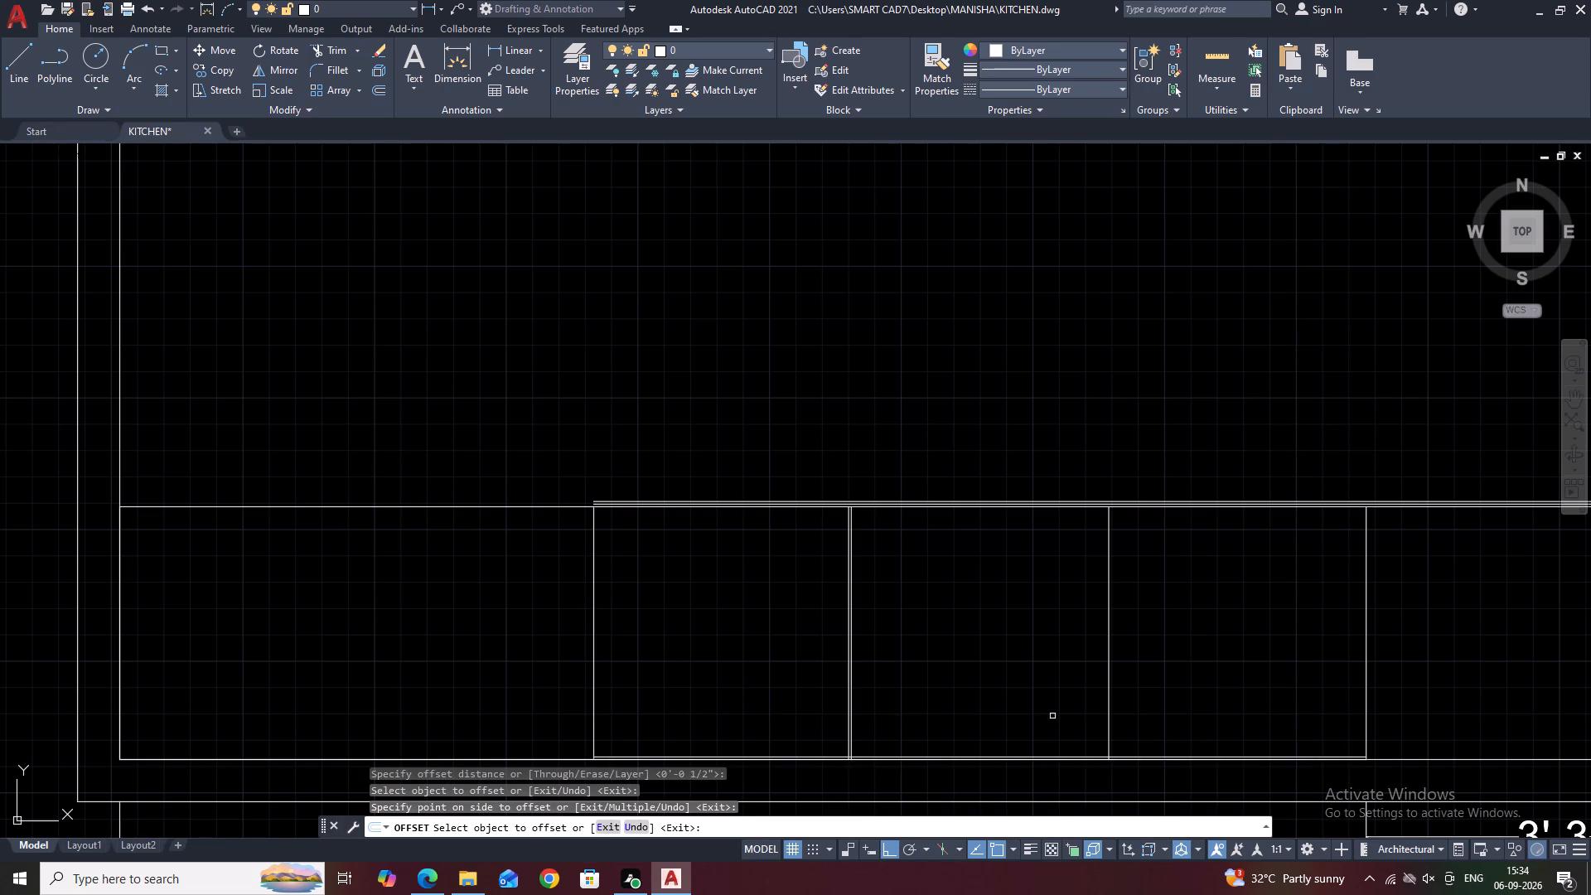
Offset the second vertical divider by 0.25 to both its left and its right.
click(1109, 634)
click(989, 650)
middle_drag(1070, 694, 793, 688)
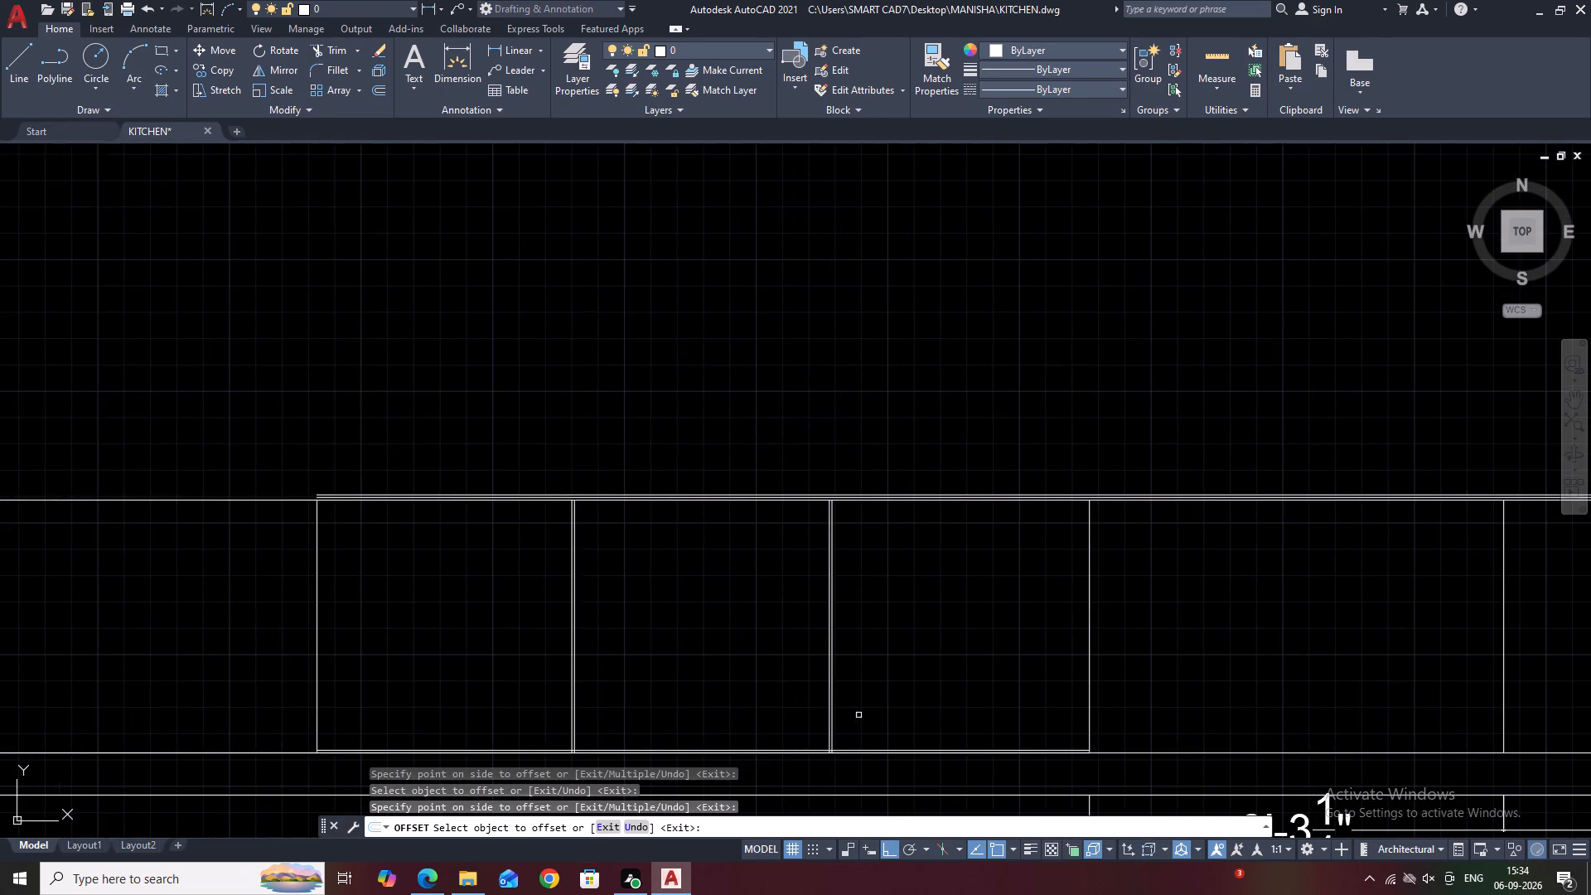
scroll(848, 704, up, 2)
drag(806, 662, 819, 663)
click(874, 670)
scroll(839, 623, down, 2)
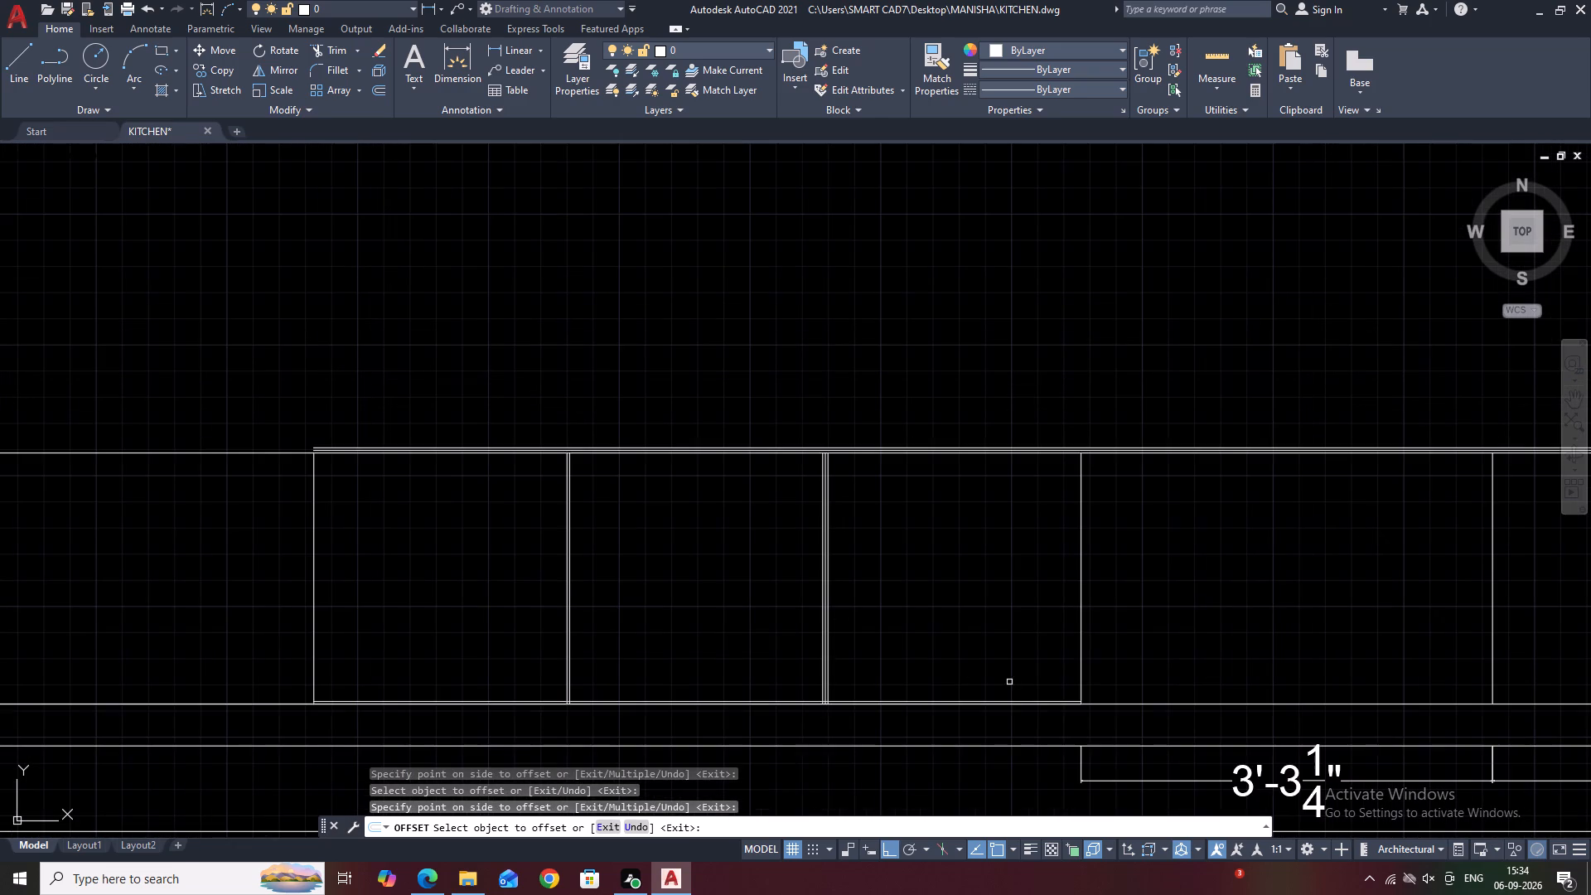
Offset the vertical line at the right end of the divided section by 0.25 to its left.
click(1078, 588)
click(1018, 593)
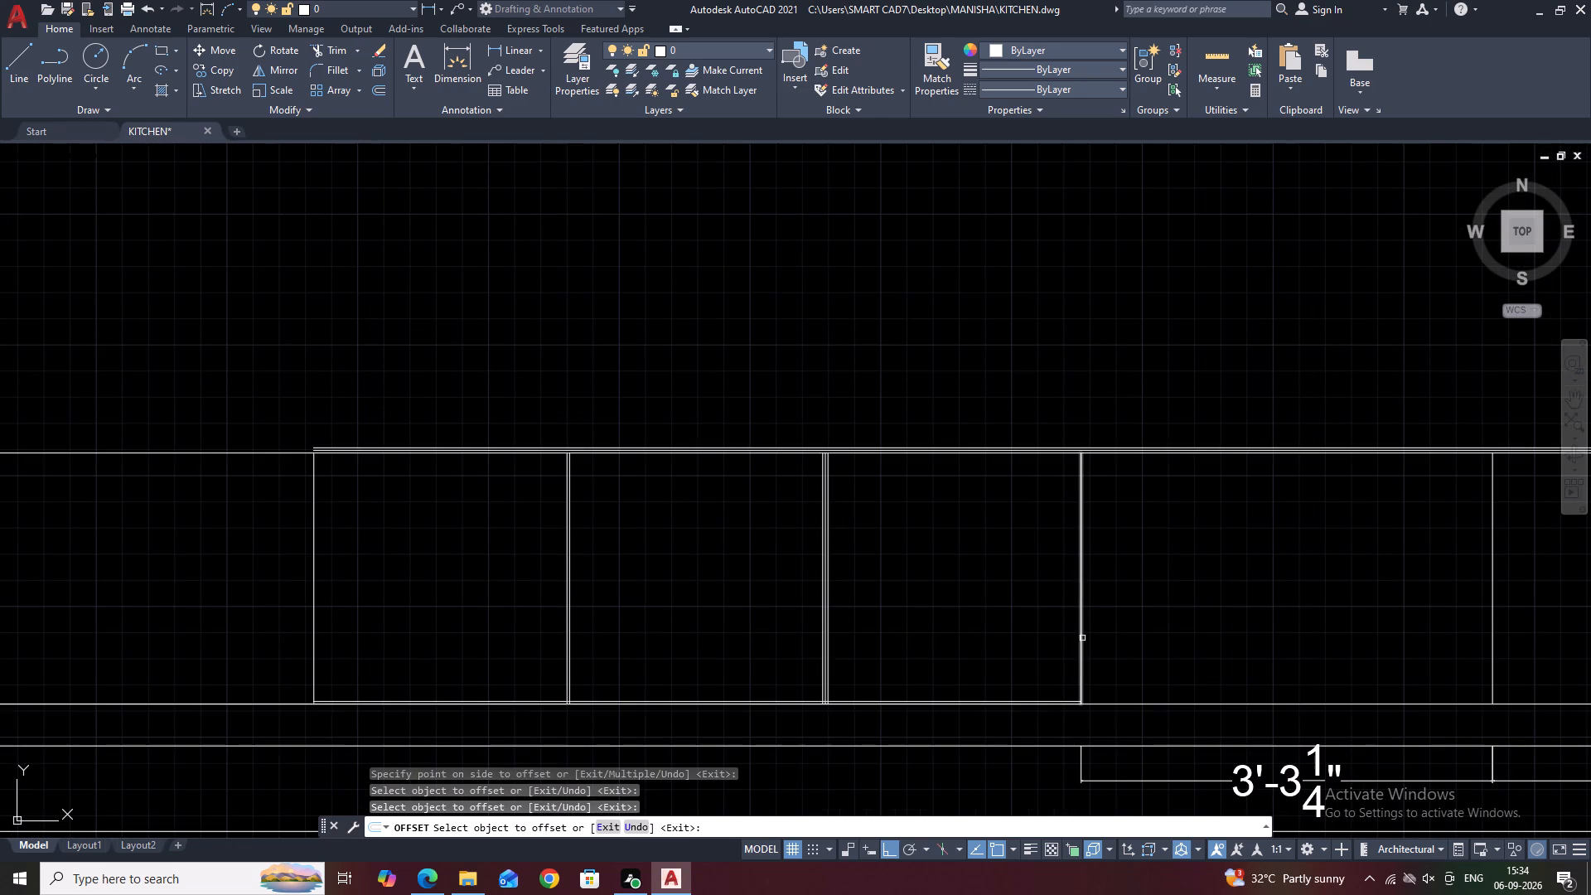
click(1083, 638)
click(1051, 619)
middle_drag(541, 558, 670, 584)
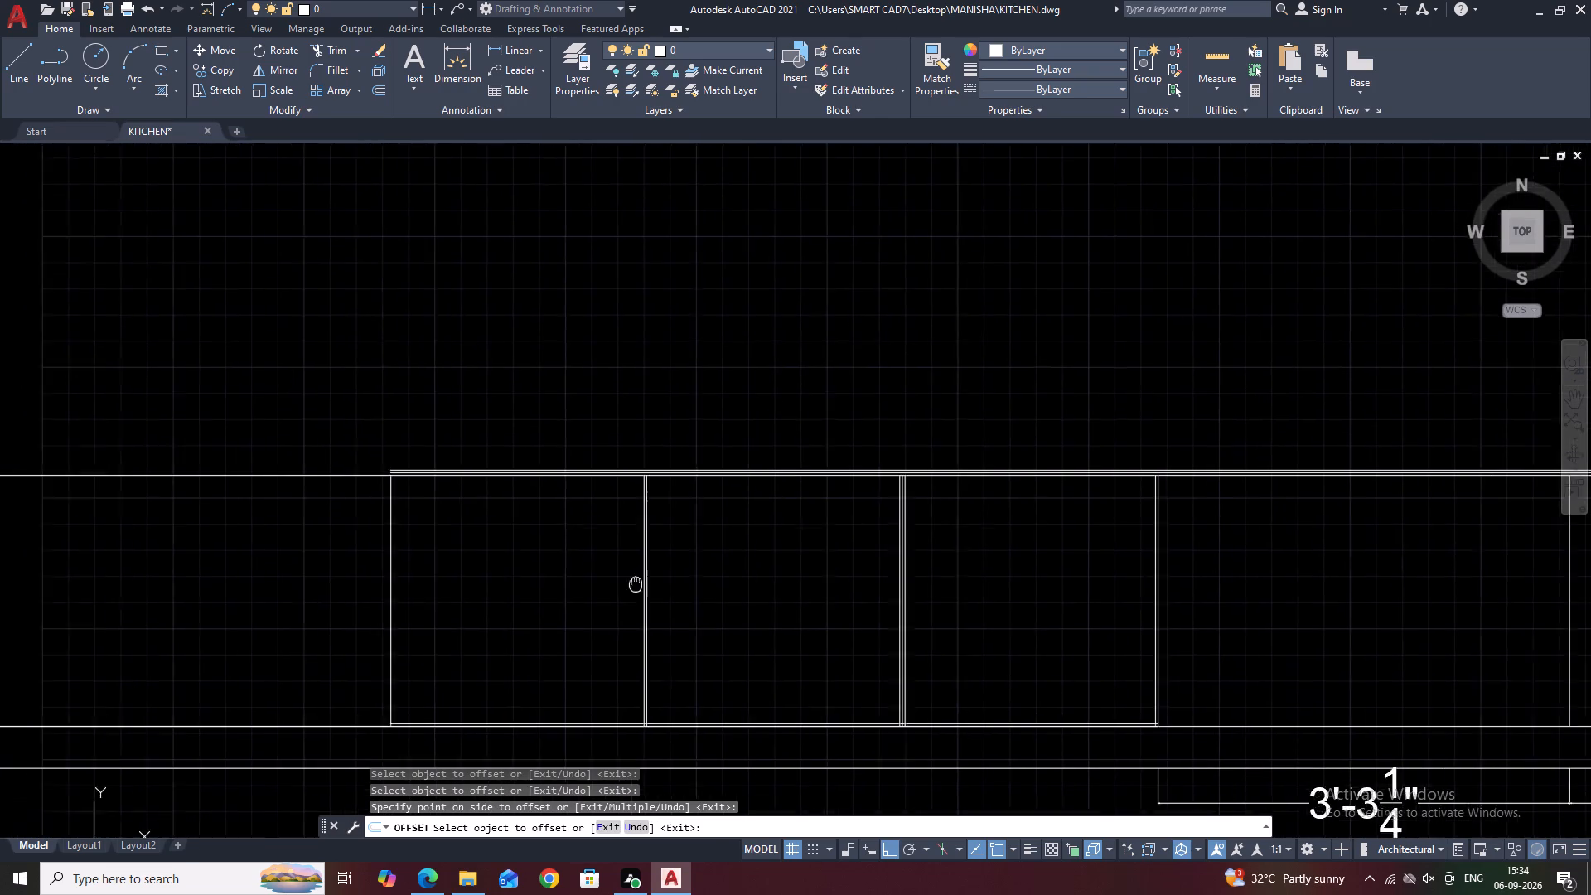
middle_drag(670, 584, 735, 561)
scroll(761, 549, down, 1)
key(Escape)
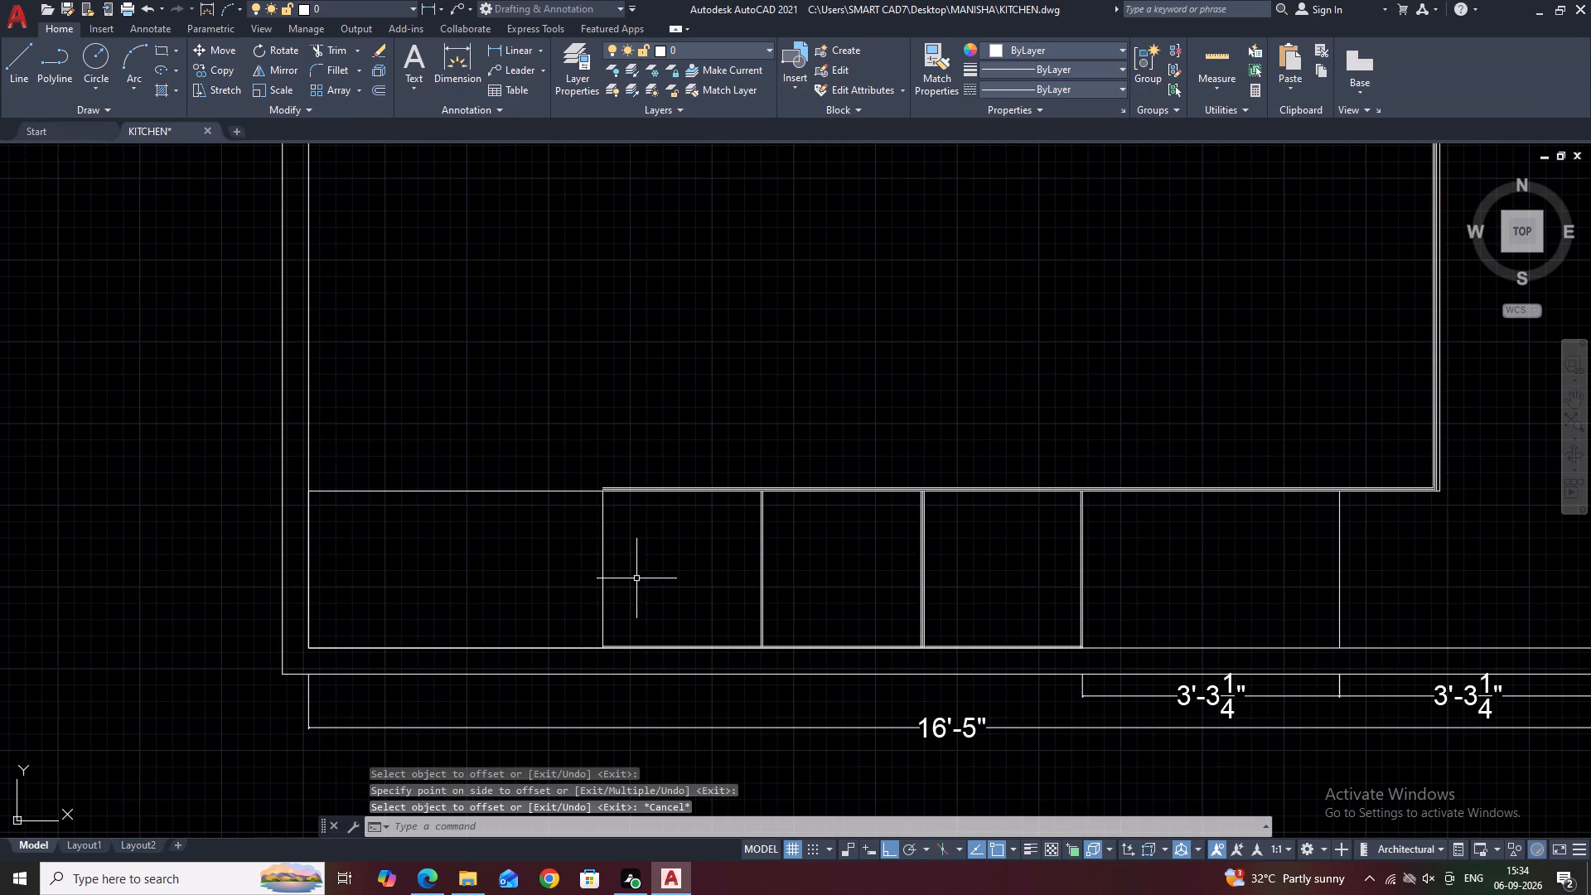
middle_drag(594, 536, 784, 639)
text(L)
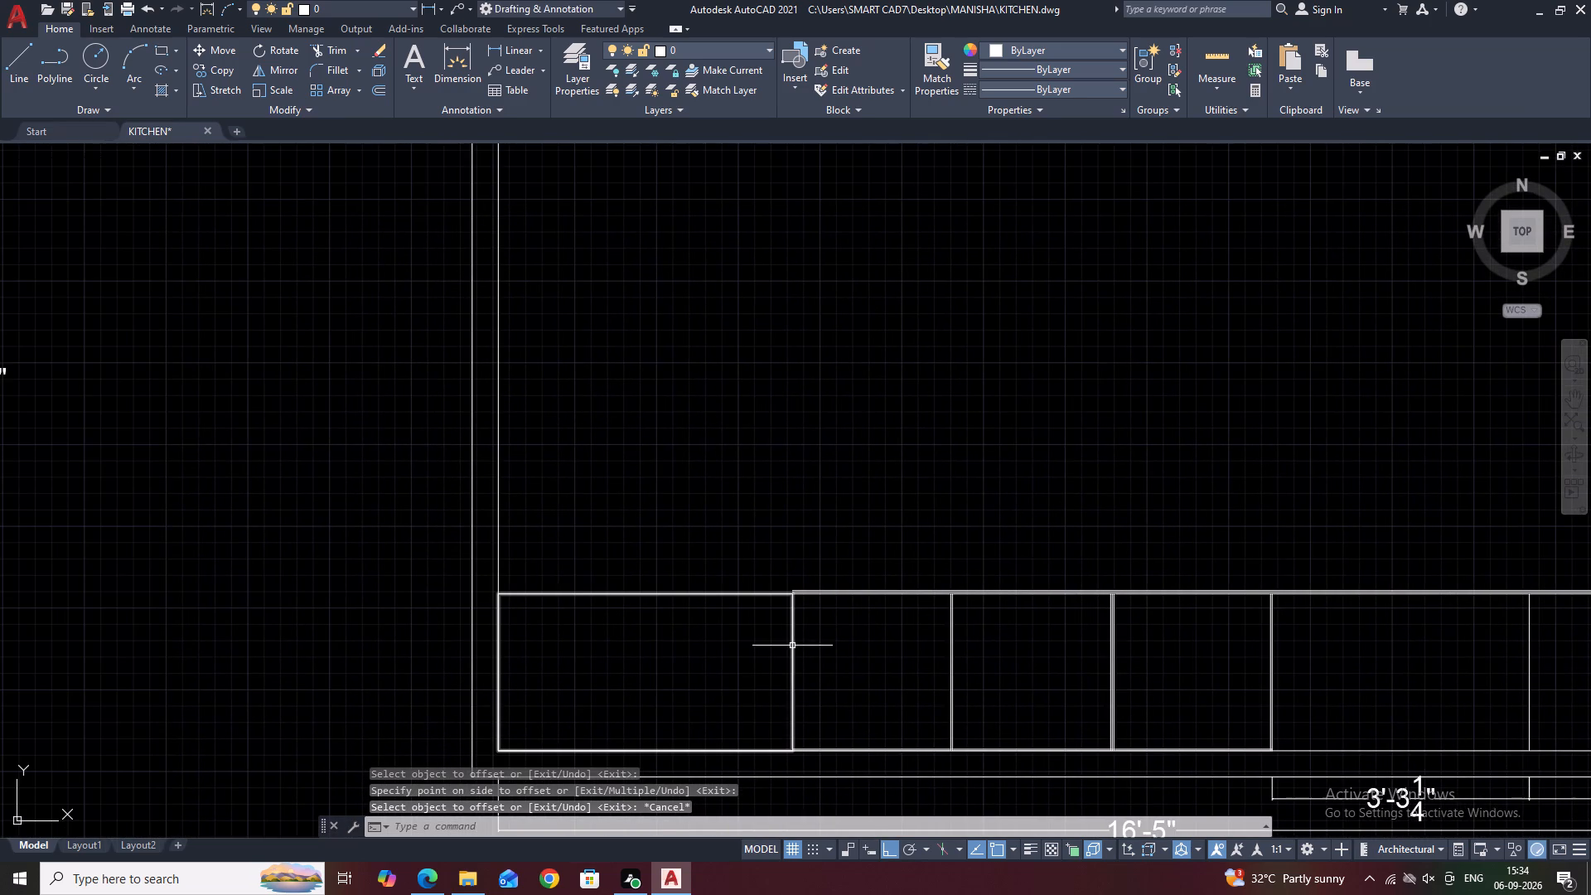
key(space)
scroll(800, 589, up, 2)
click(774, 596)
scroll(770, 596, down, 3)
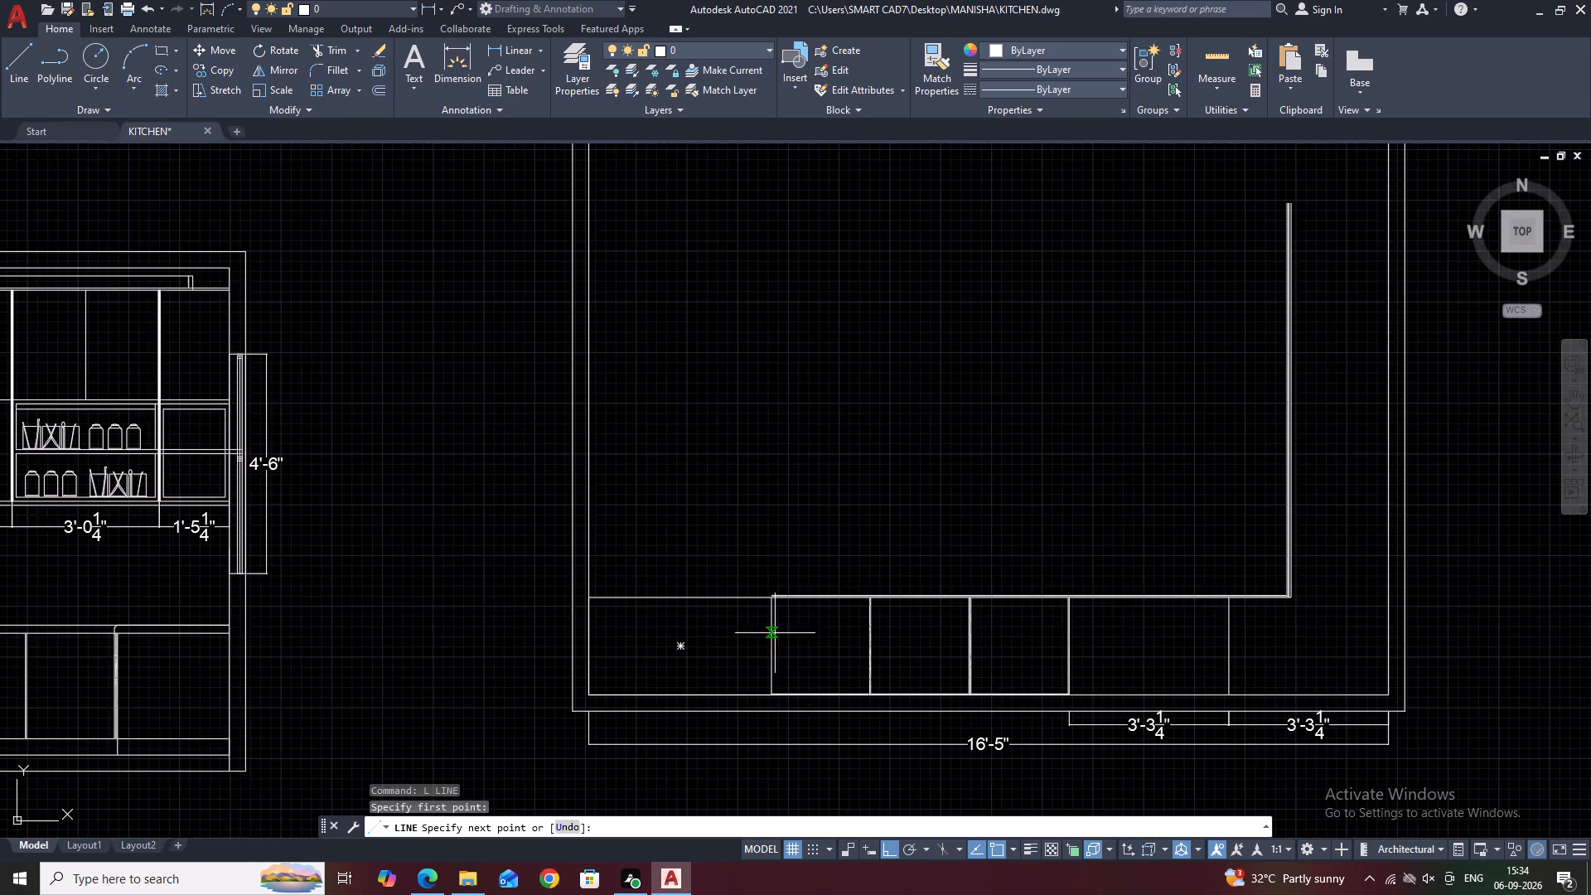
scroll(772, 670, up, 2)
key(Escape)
Draw a vertical line from the left end of the L-shaped double line down to the inner bottom wall line.
key(space)
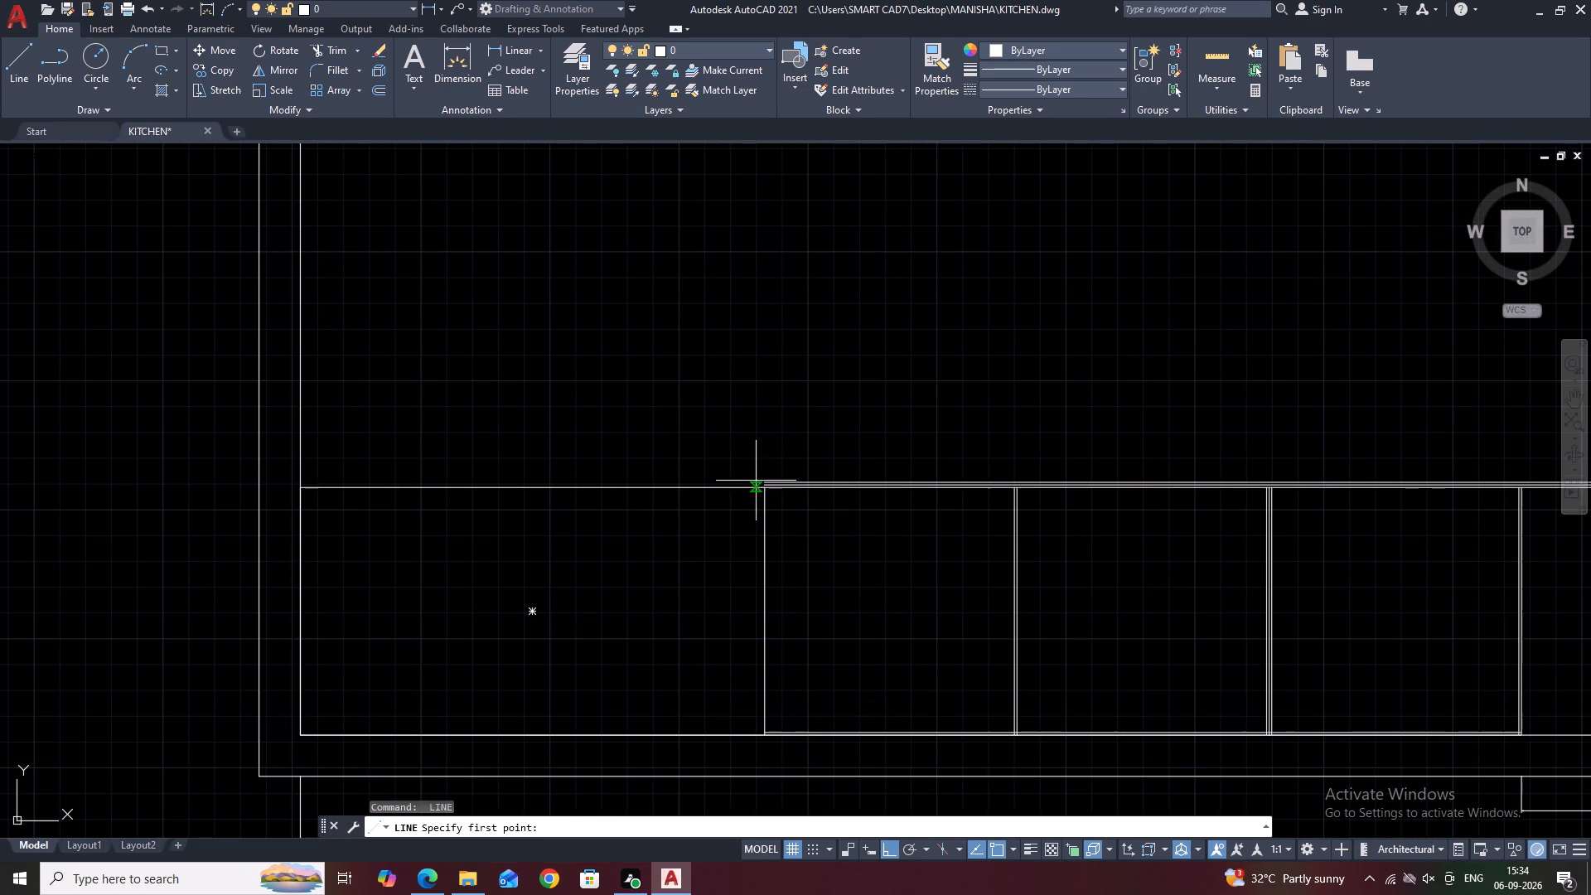
scroll(762, 483, up, 2)
click(759, 475)
scroll(749, 516, down, 4)
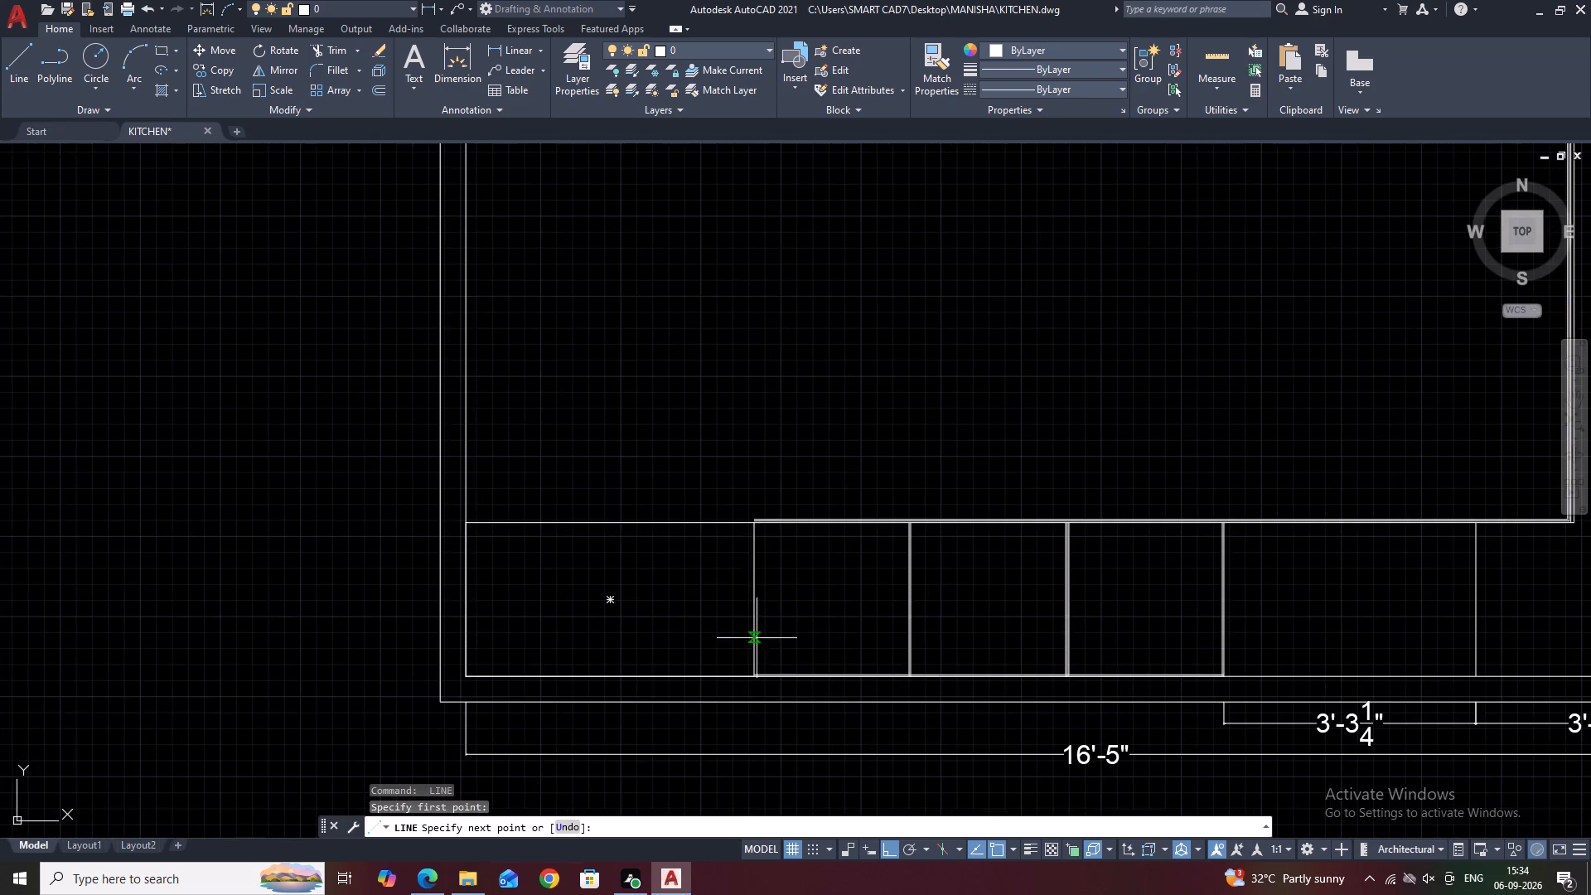
scroll(750, 682, up, 2)
click(755, 667)
key(Escape)
scroll(687, 576, down, 1)
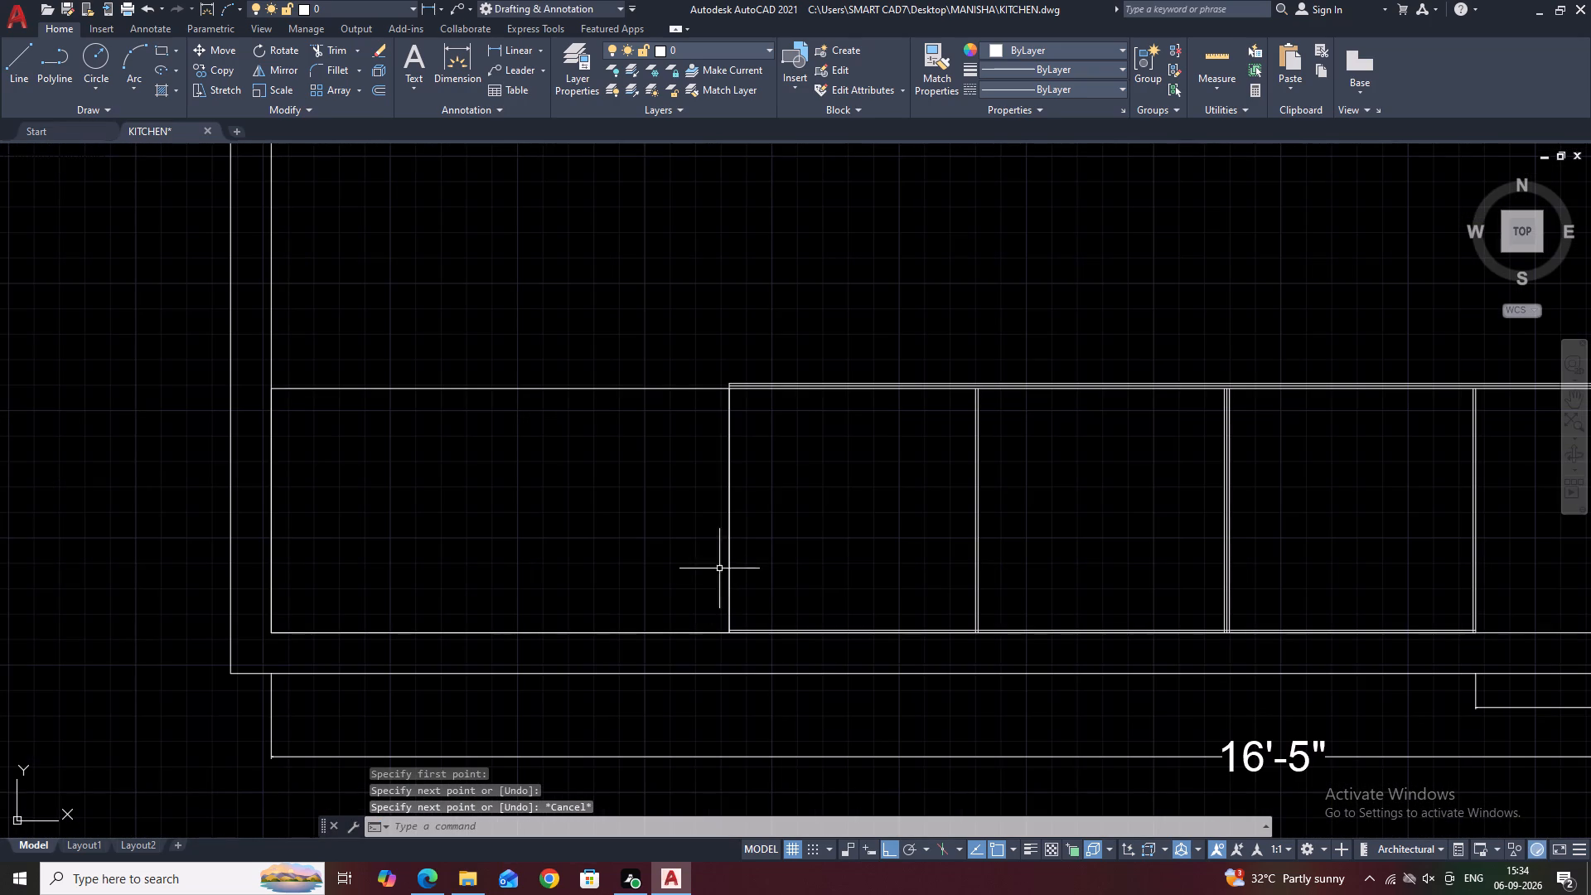
key(Escape)
Delete the middle of the three lines at the second divider, leaving the two offset lines.
scroll(638, 507, down, 1)
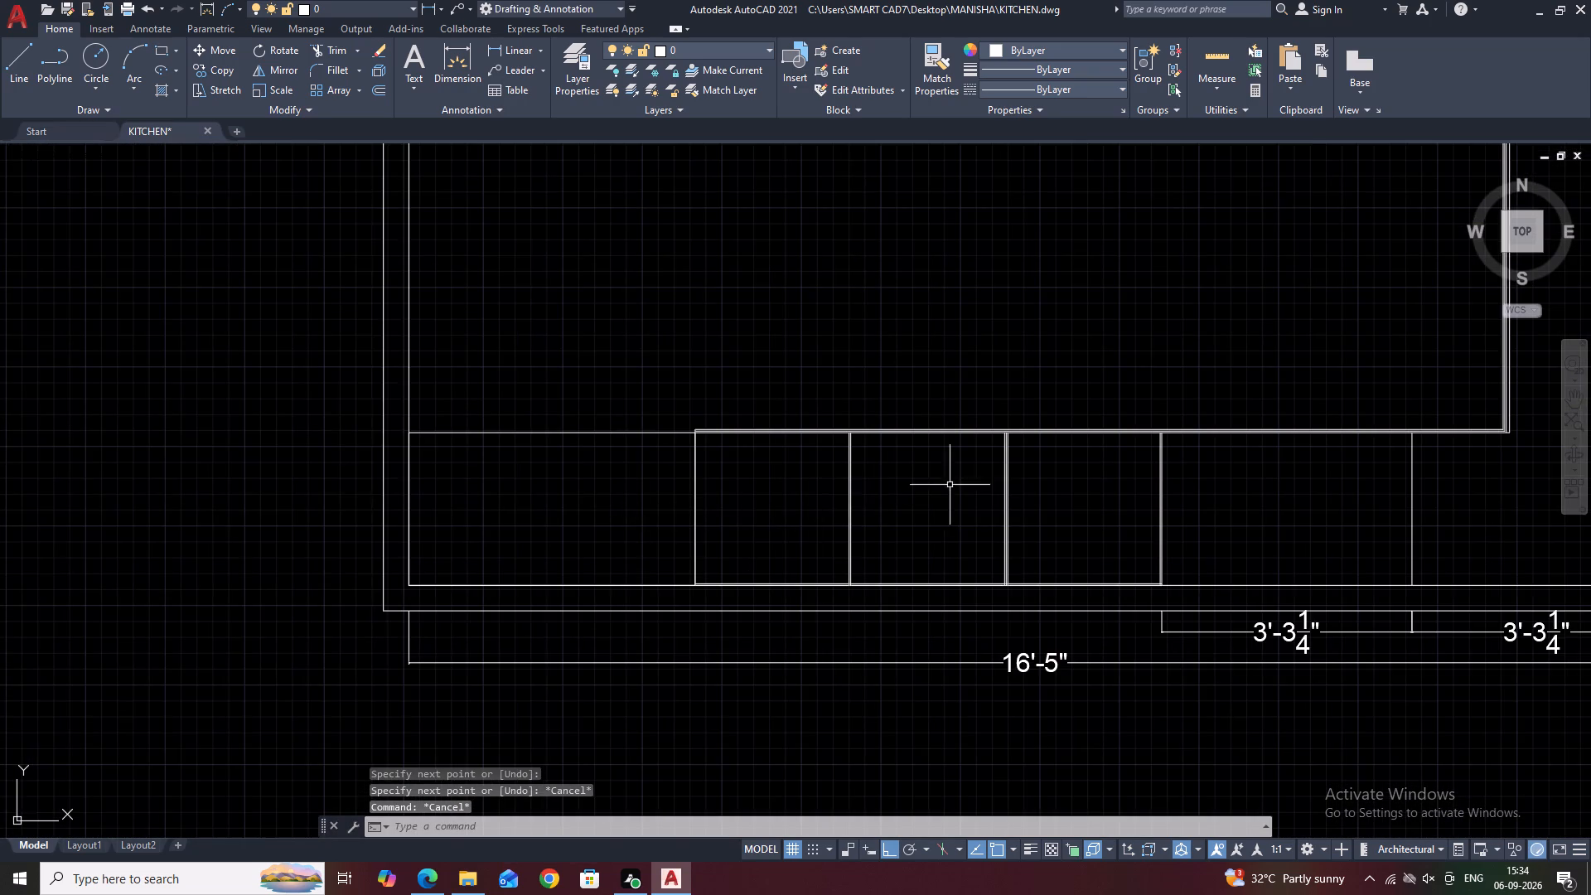
middle_drag(975, 484, 788, 533)
scroll(808, 554, up, 2)
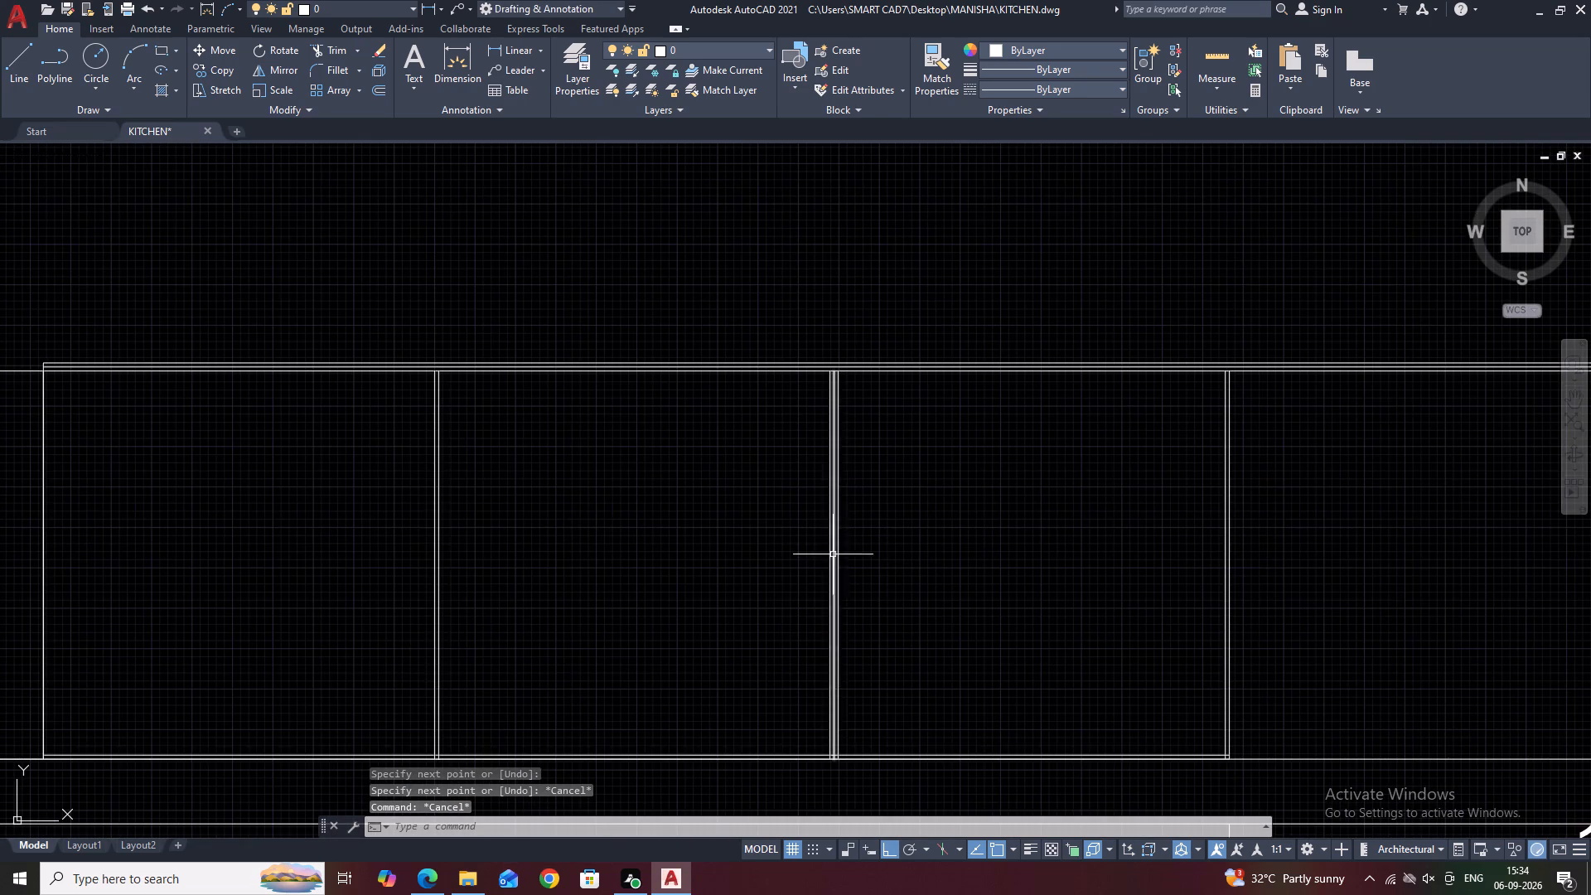
scroll(835, 555, up, 2)
click(830, 547)
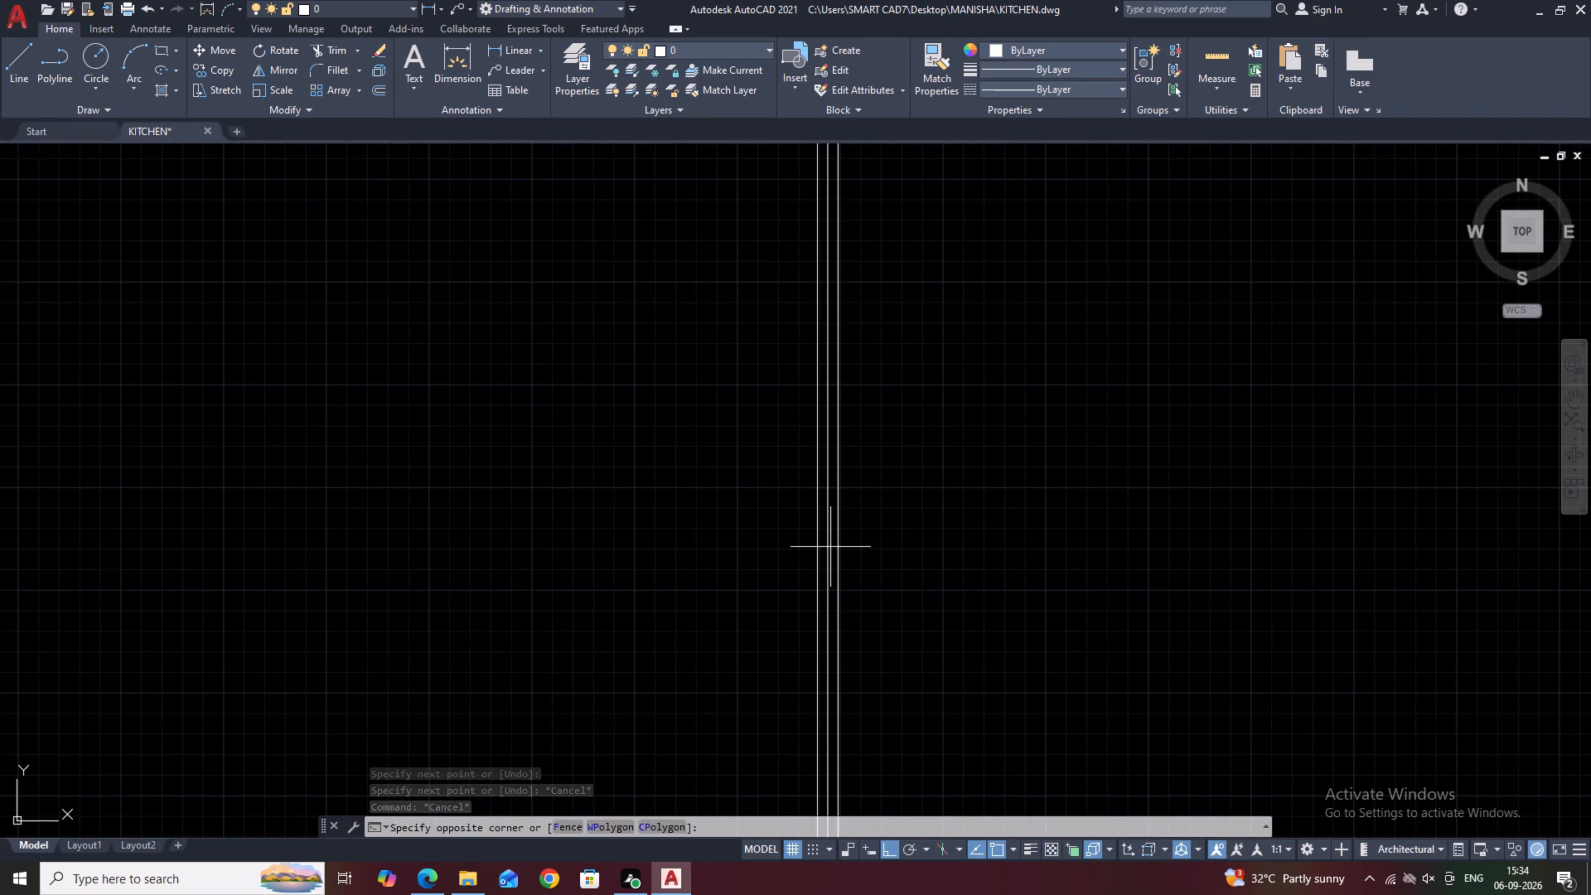
click(826, 539)
key(Delete)
Offset the original vertical line at the divided section's right end by 0.25 to its right.
scroll(795, 571, down, 3)
scroll(909, 588, down, 1)
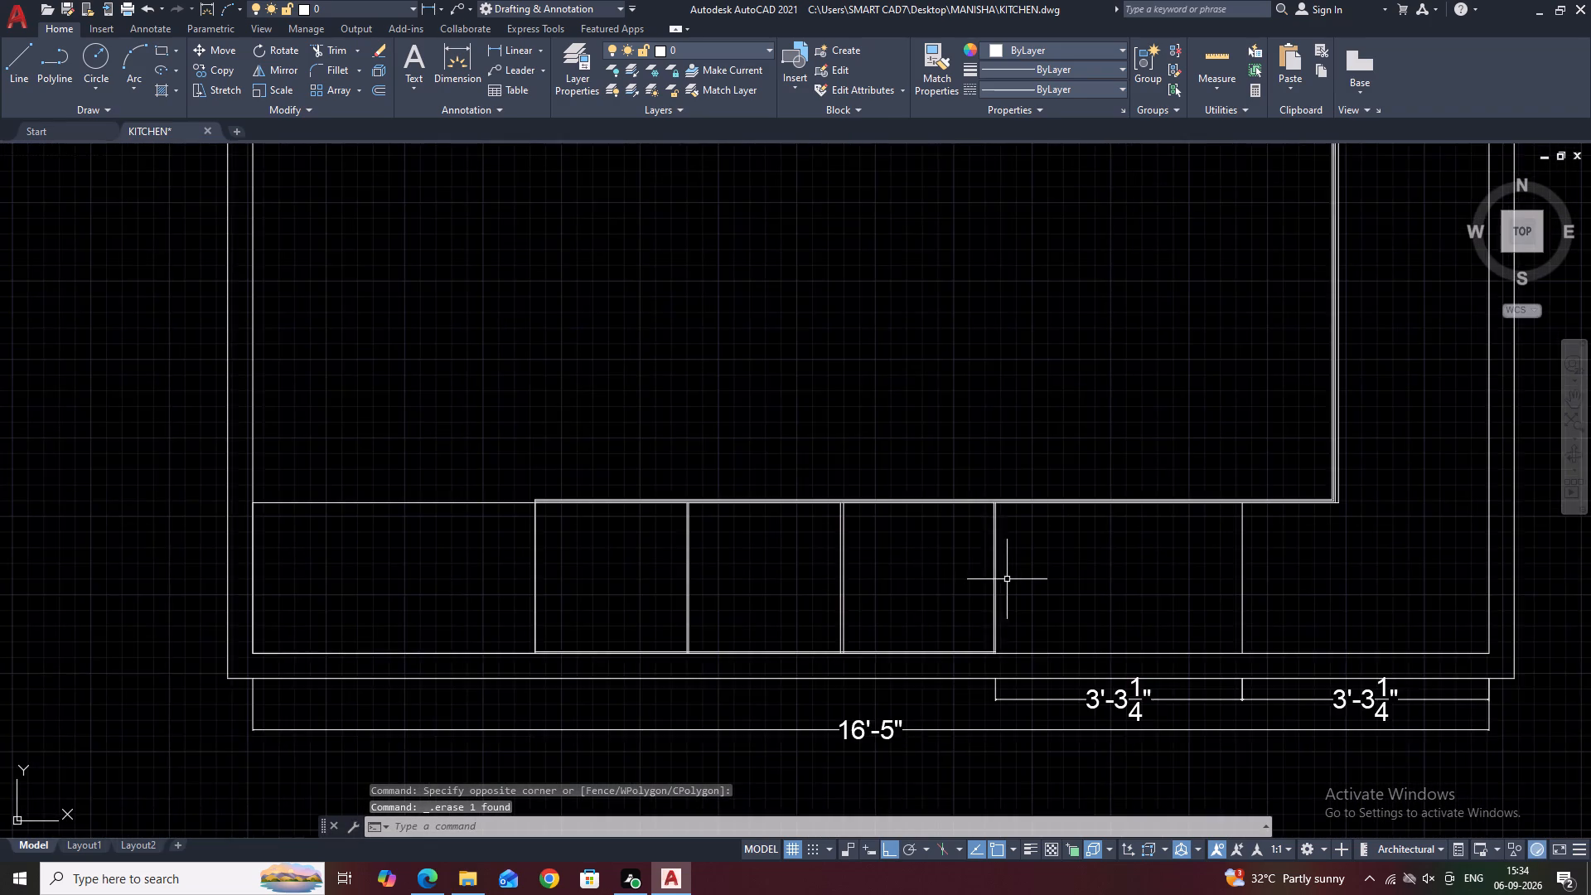
scroll(1008, 574, up, 4)
scroll(960, 581, down, 3)
middle_drag(1056, 593, 978, 580)
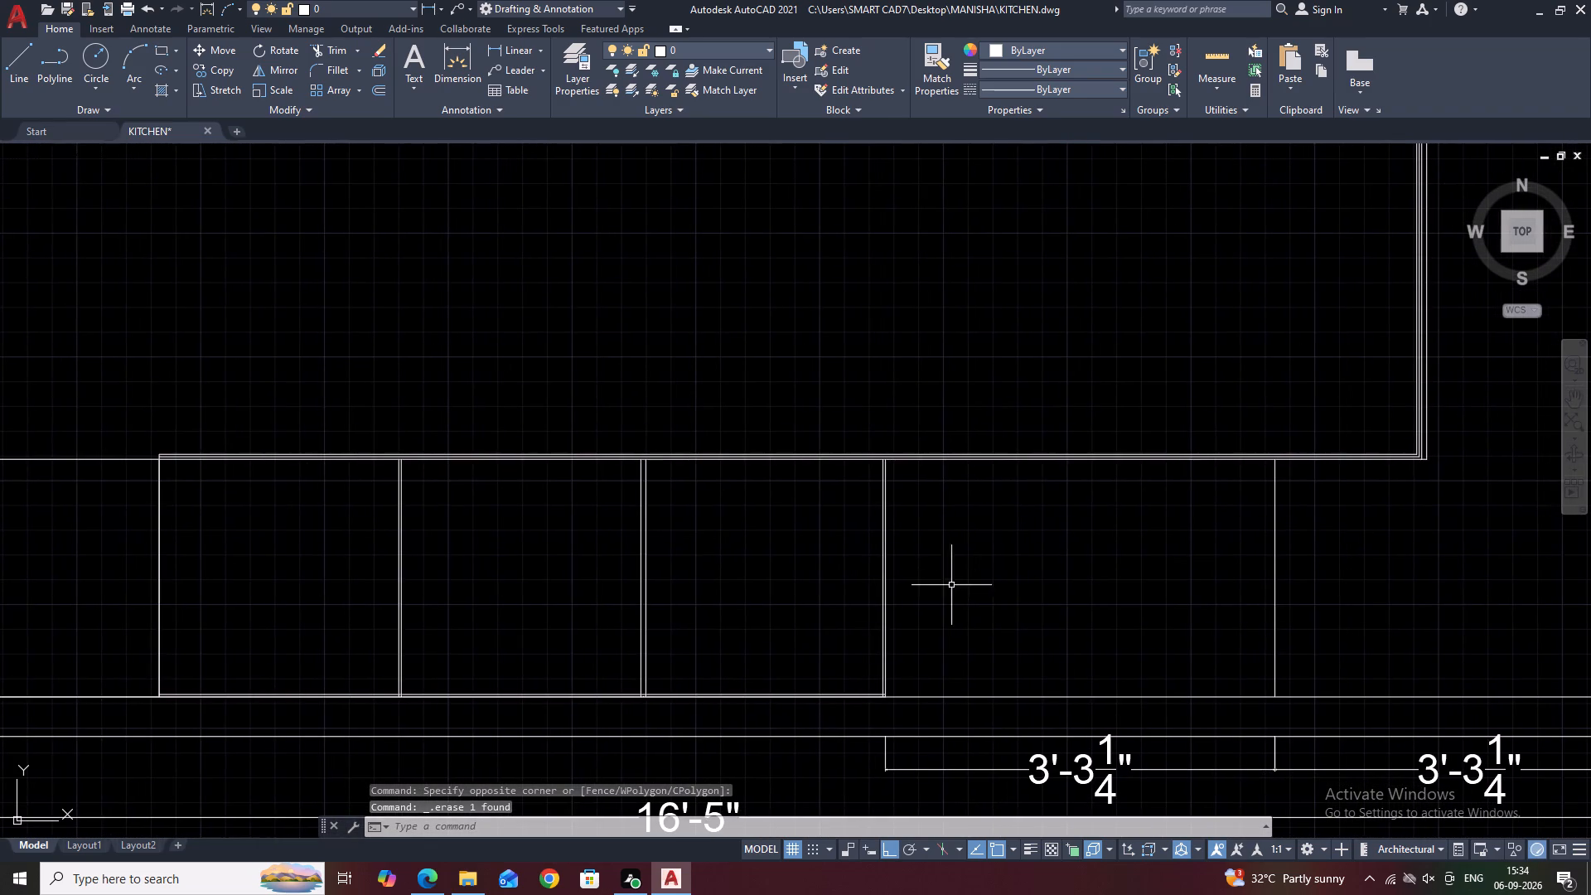
key(space)
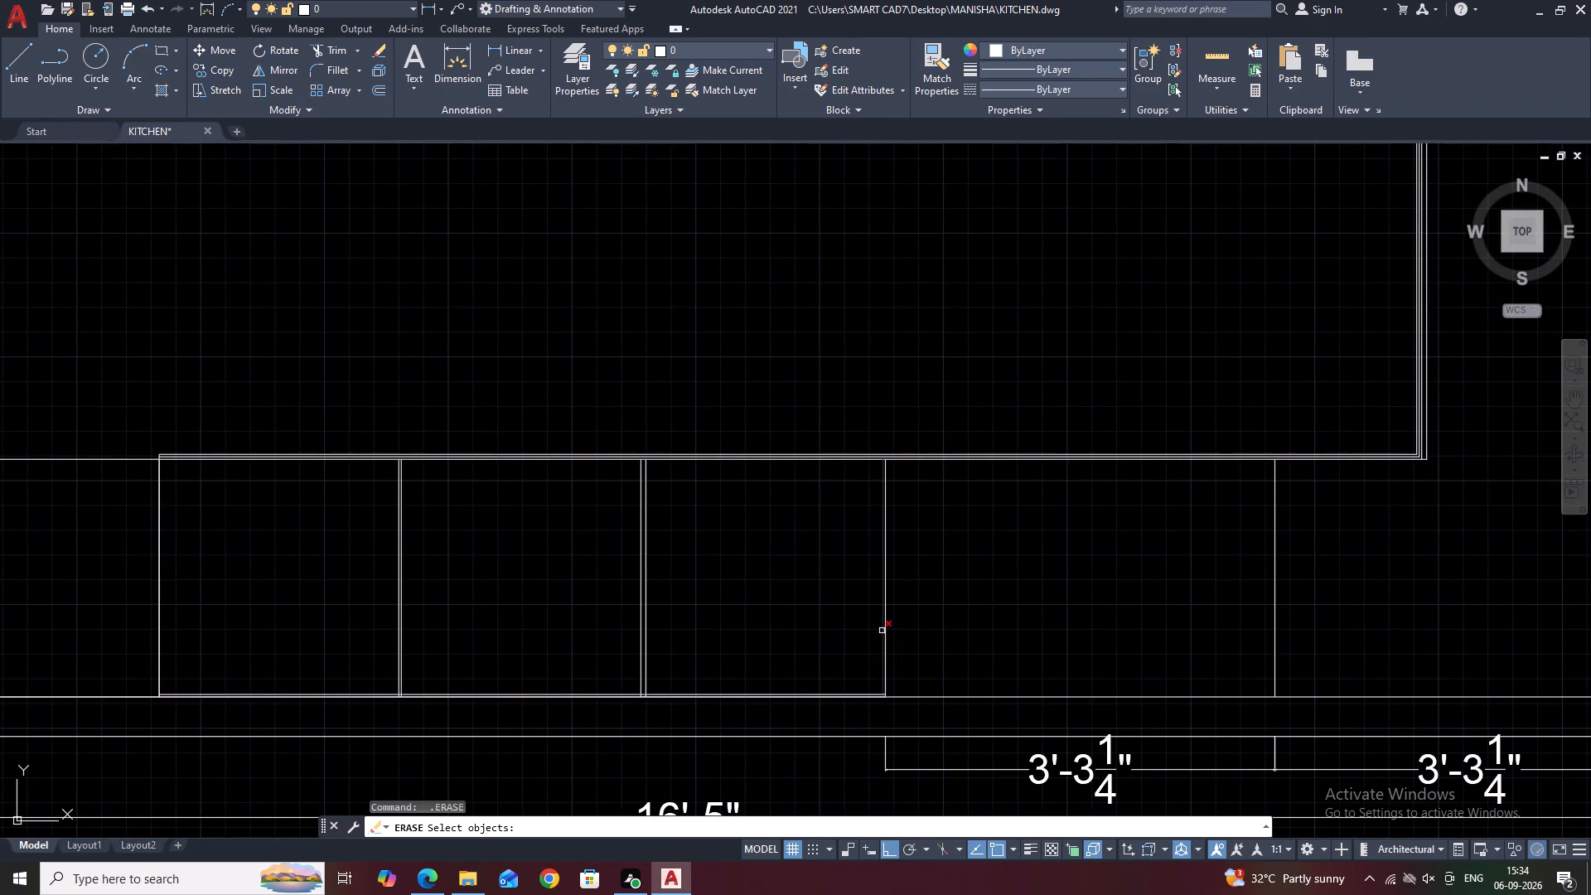
key(Escape)
text(O)
key(space)
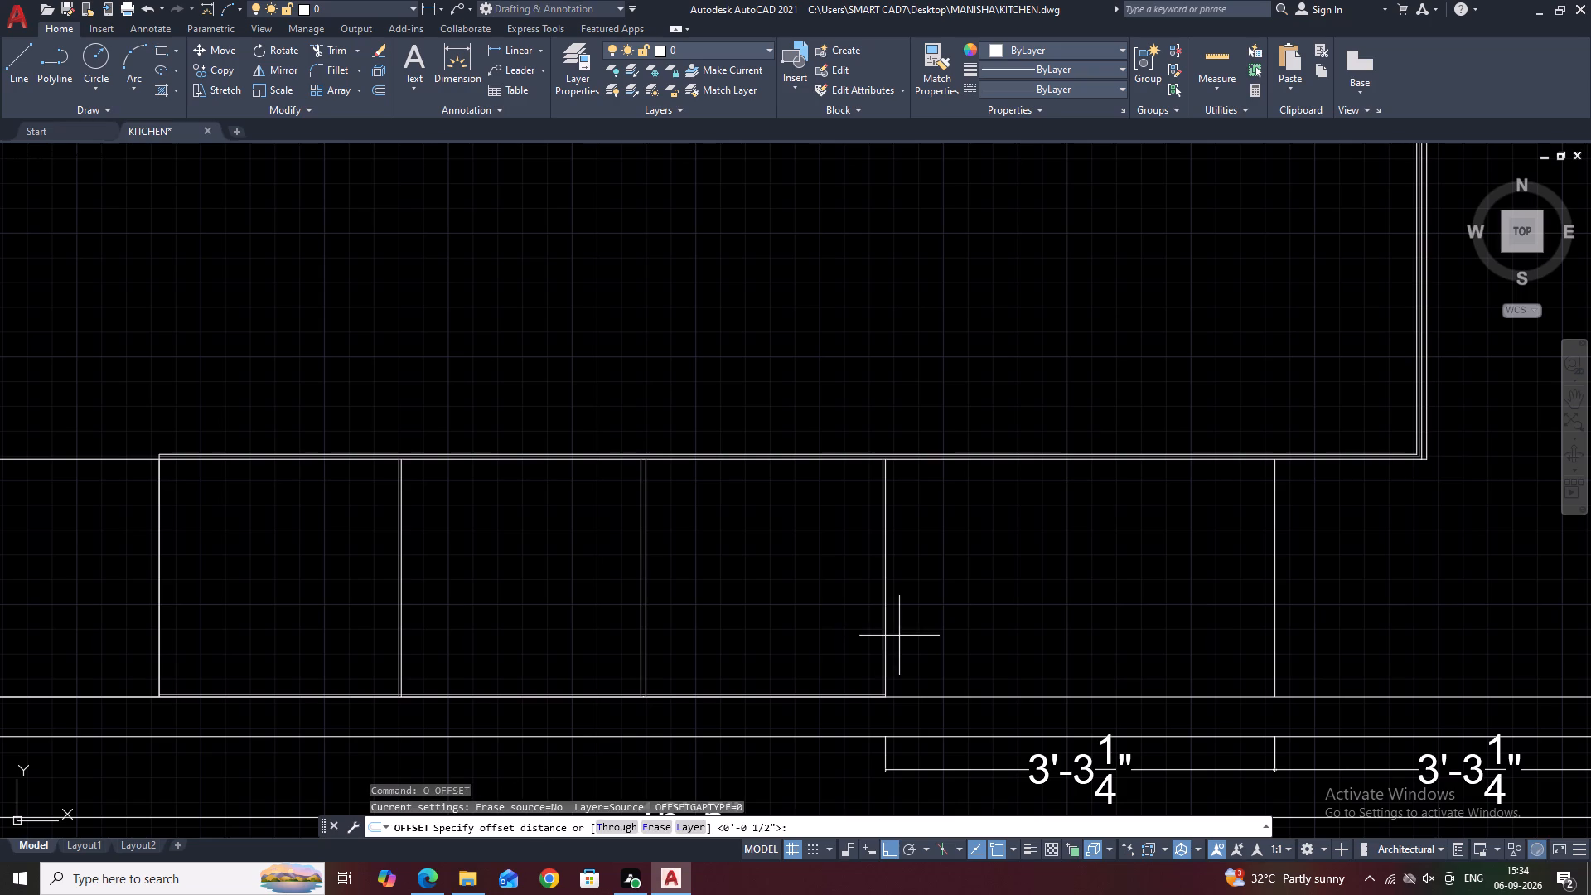
key(space)
scroll(899, 641, up, 2)
click(860, 609)
click(904, 614)
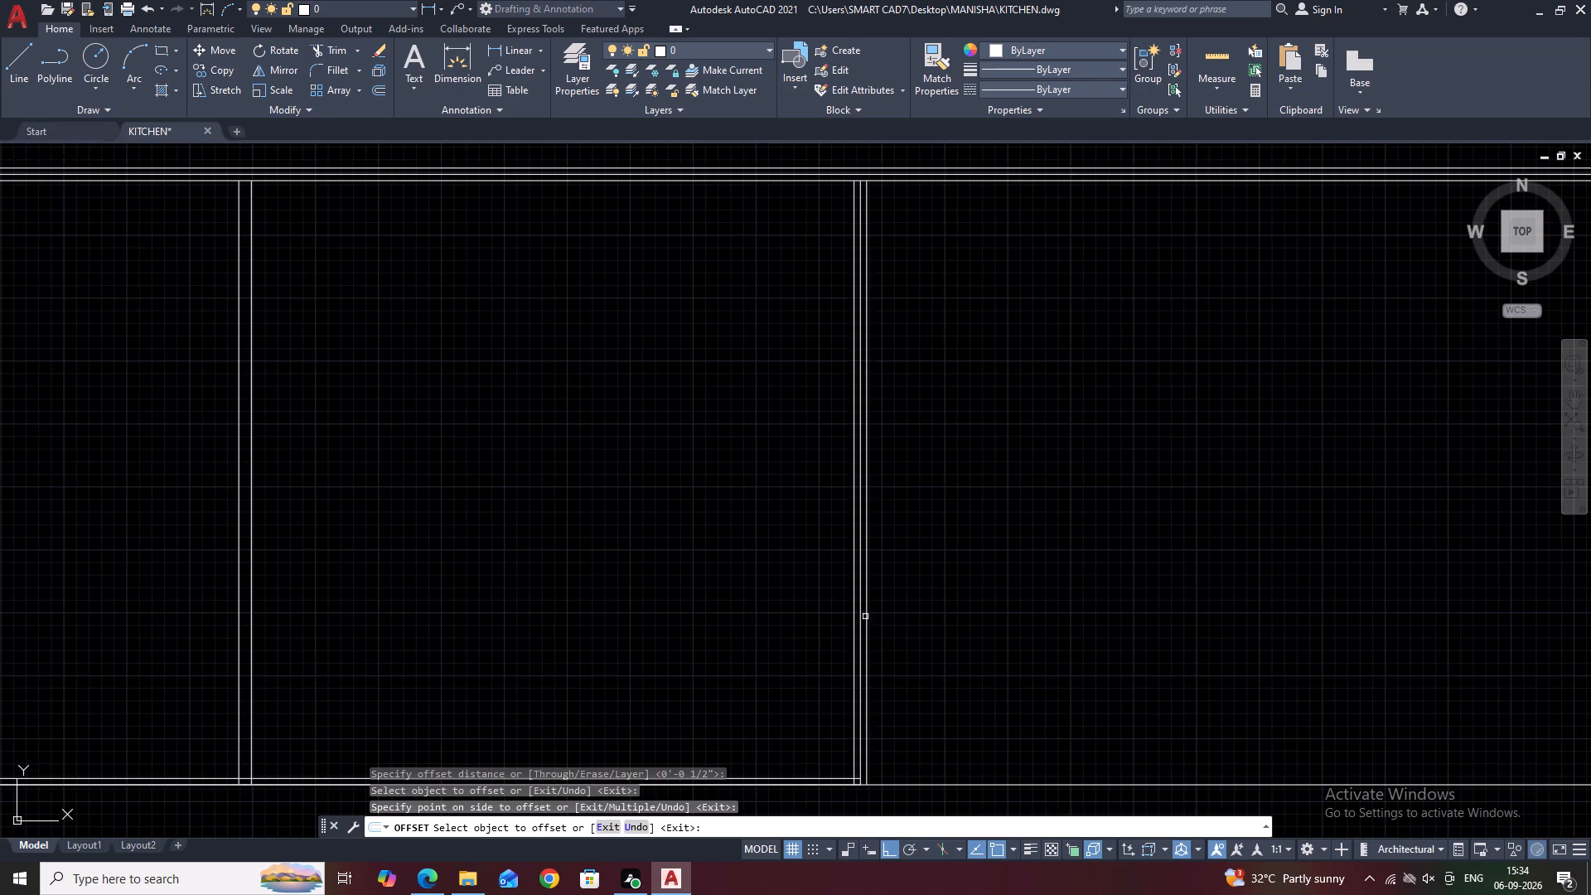
key(Escape)
Delete the middle of the three vertical lines at the divided section's right end.
click(858, 644)
key(Delete)
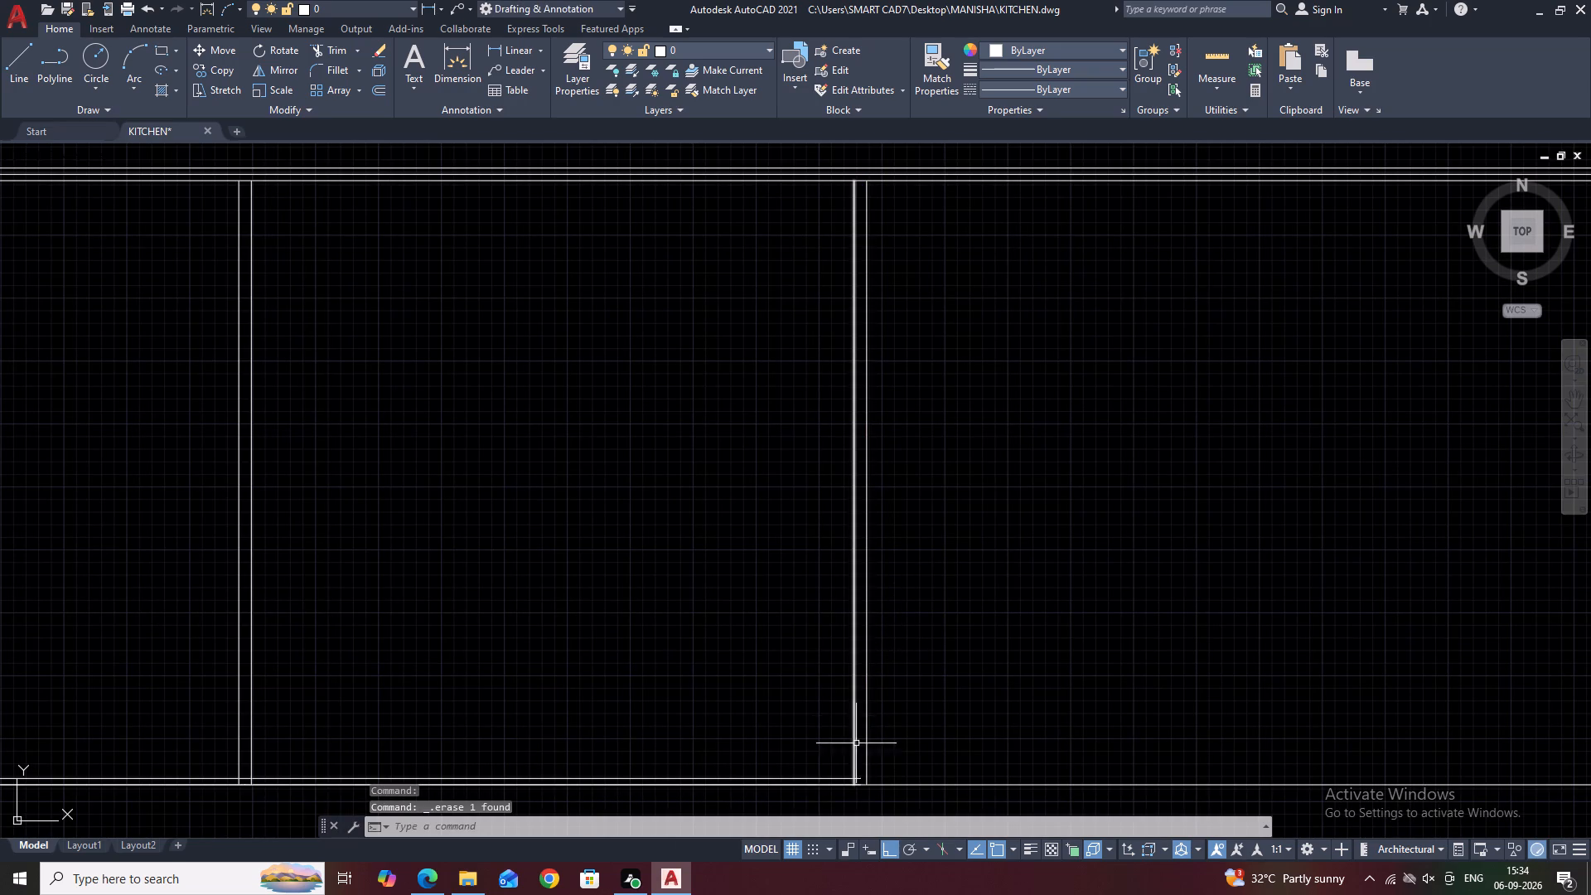
Trim the overrunning line ends at the divided section's lower right corner so the inner vertical and inner bottom lines meet.
key(t)
key(r)
key(space)
scroll(857, 802, up, 2)
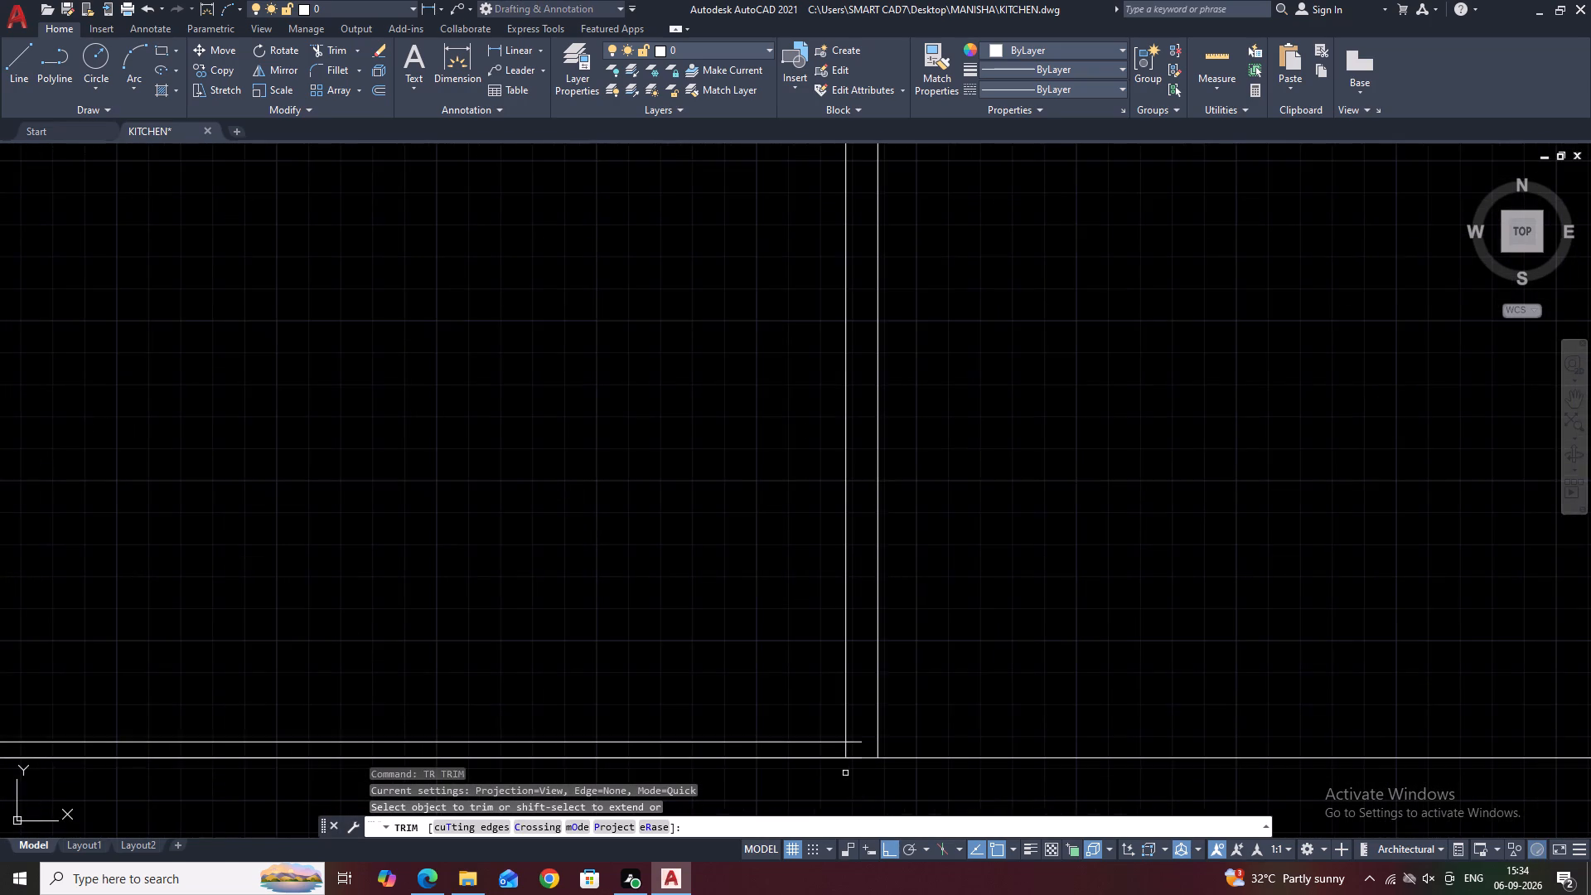
scroll(845, 762, up, 2)
click(884, 697)
click(841, 733)
key(Escape)
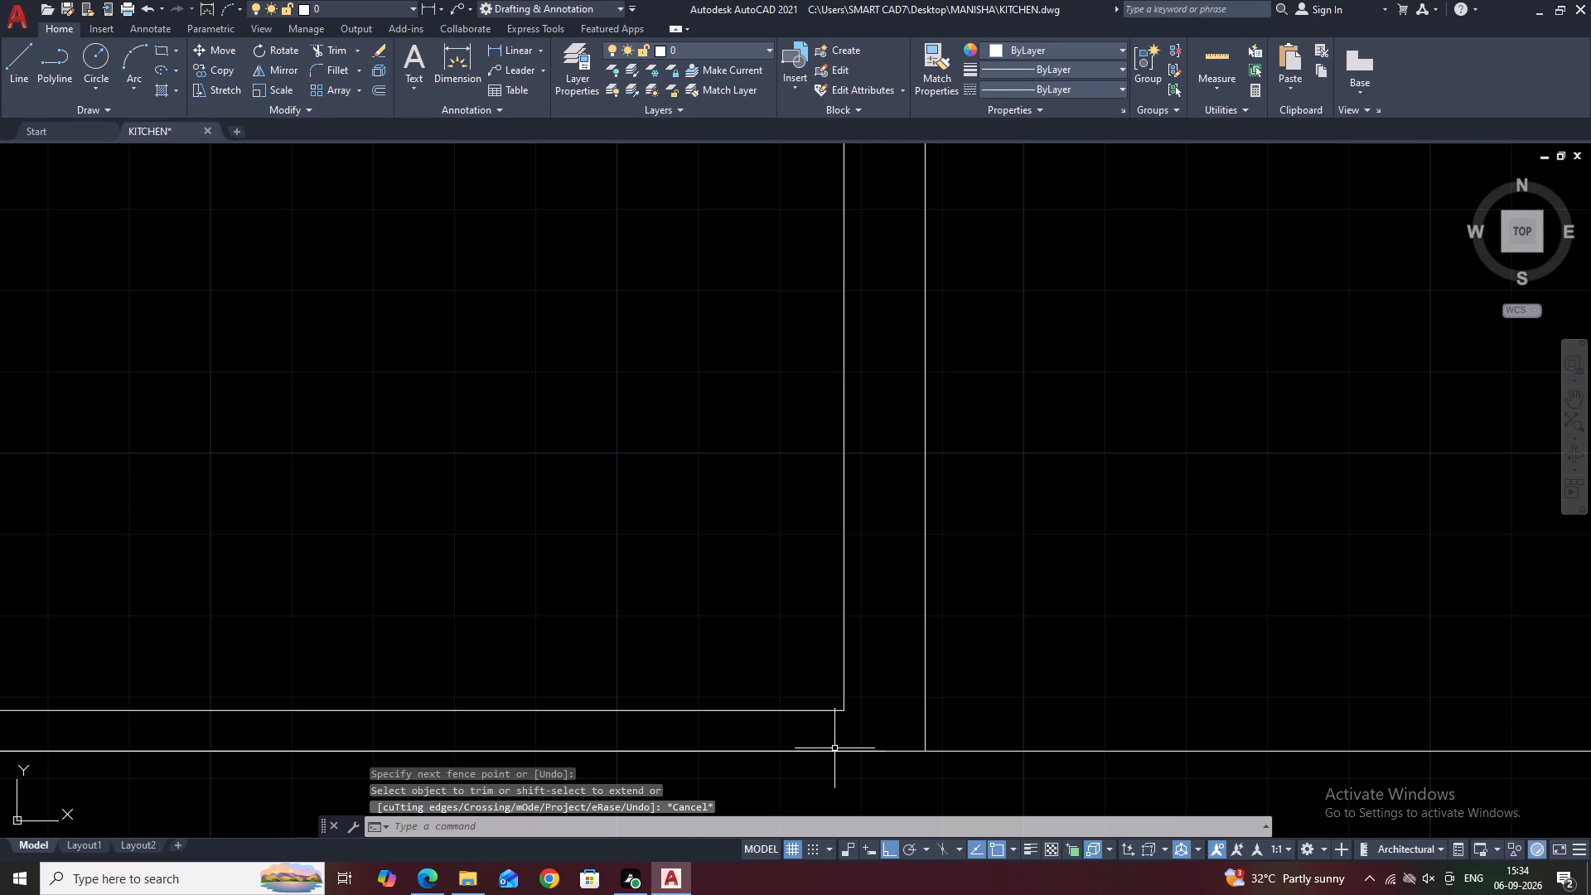
Delete the line segment lying on the inner bottom wall line beside the divided section's right end.
click(836, 750)
scroll(839, 744, down, 3)
key(Delete)
scroll(834, 732, down, 4)
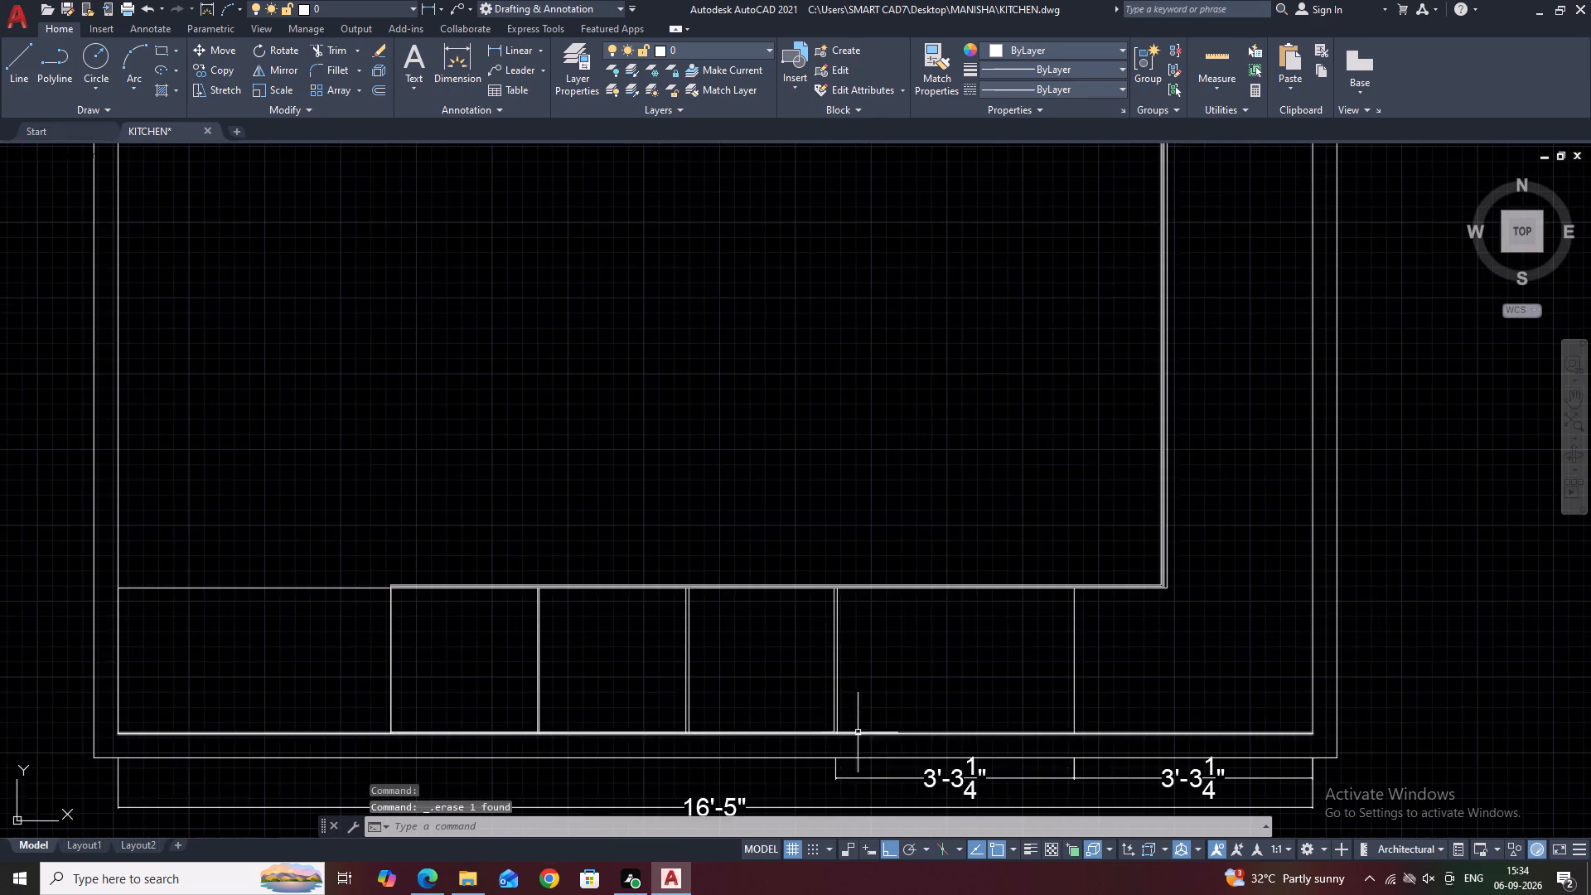
Trim the foot of the first divider, removing its overrunning ends and the inner bottom line between its two verticals.
scroll(898, 702, down, 1)
middle_drag(883, 712, 888, 670)
scroll(609, 688, up, 1)
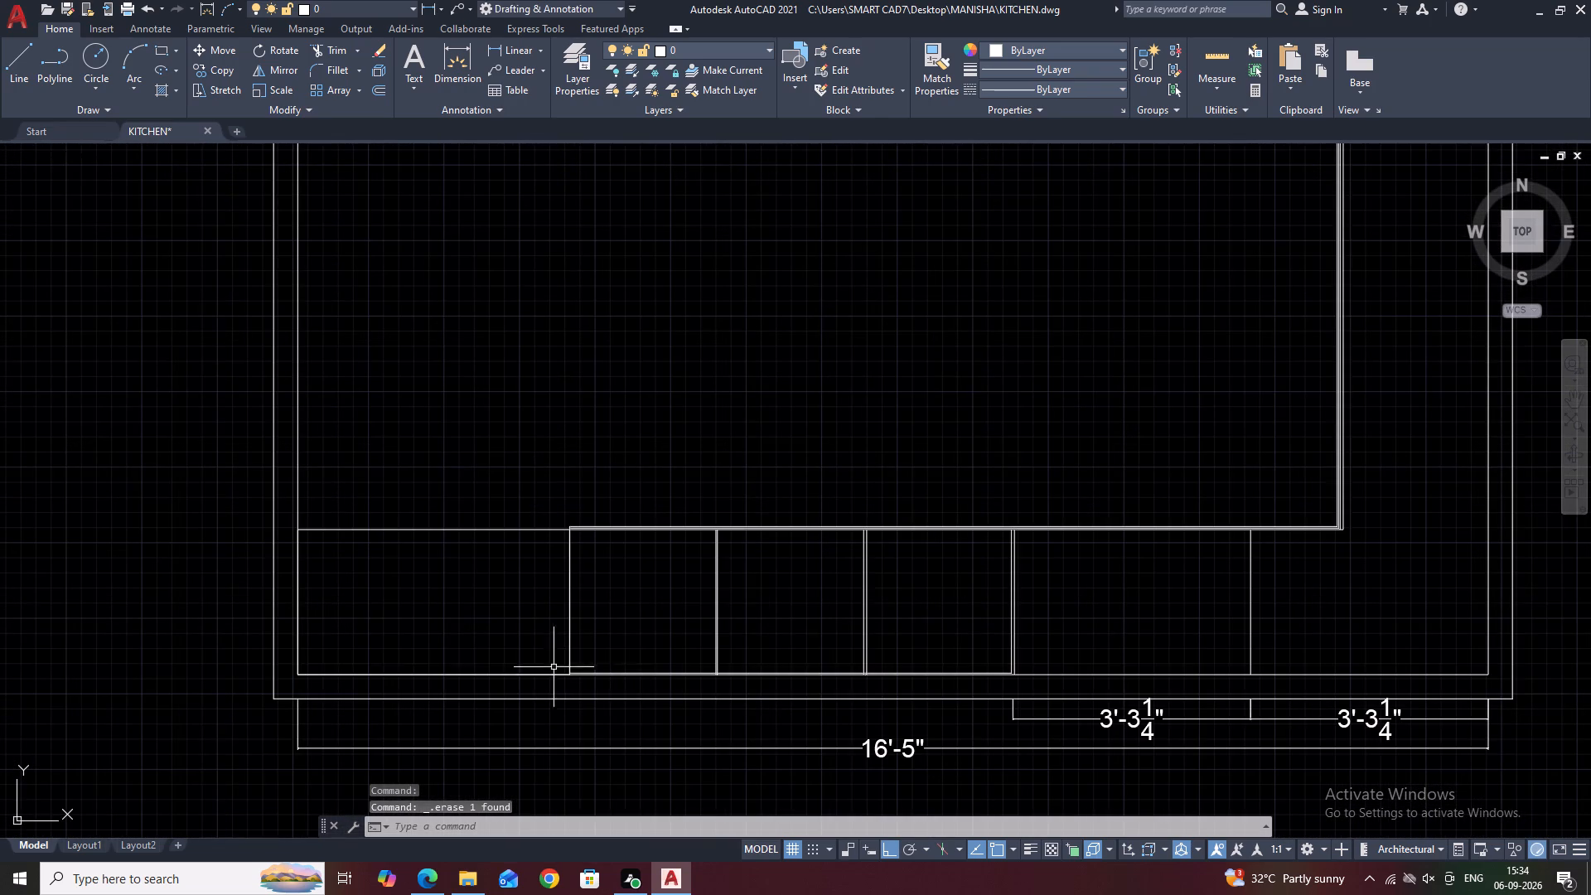
drag(535, 656, 558, 664)
key(Escape)
scroll(646, 694, up, 3)
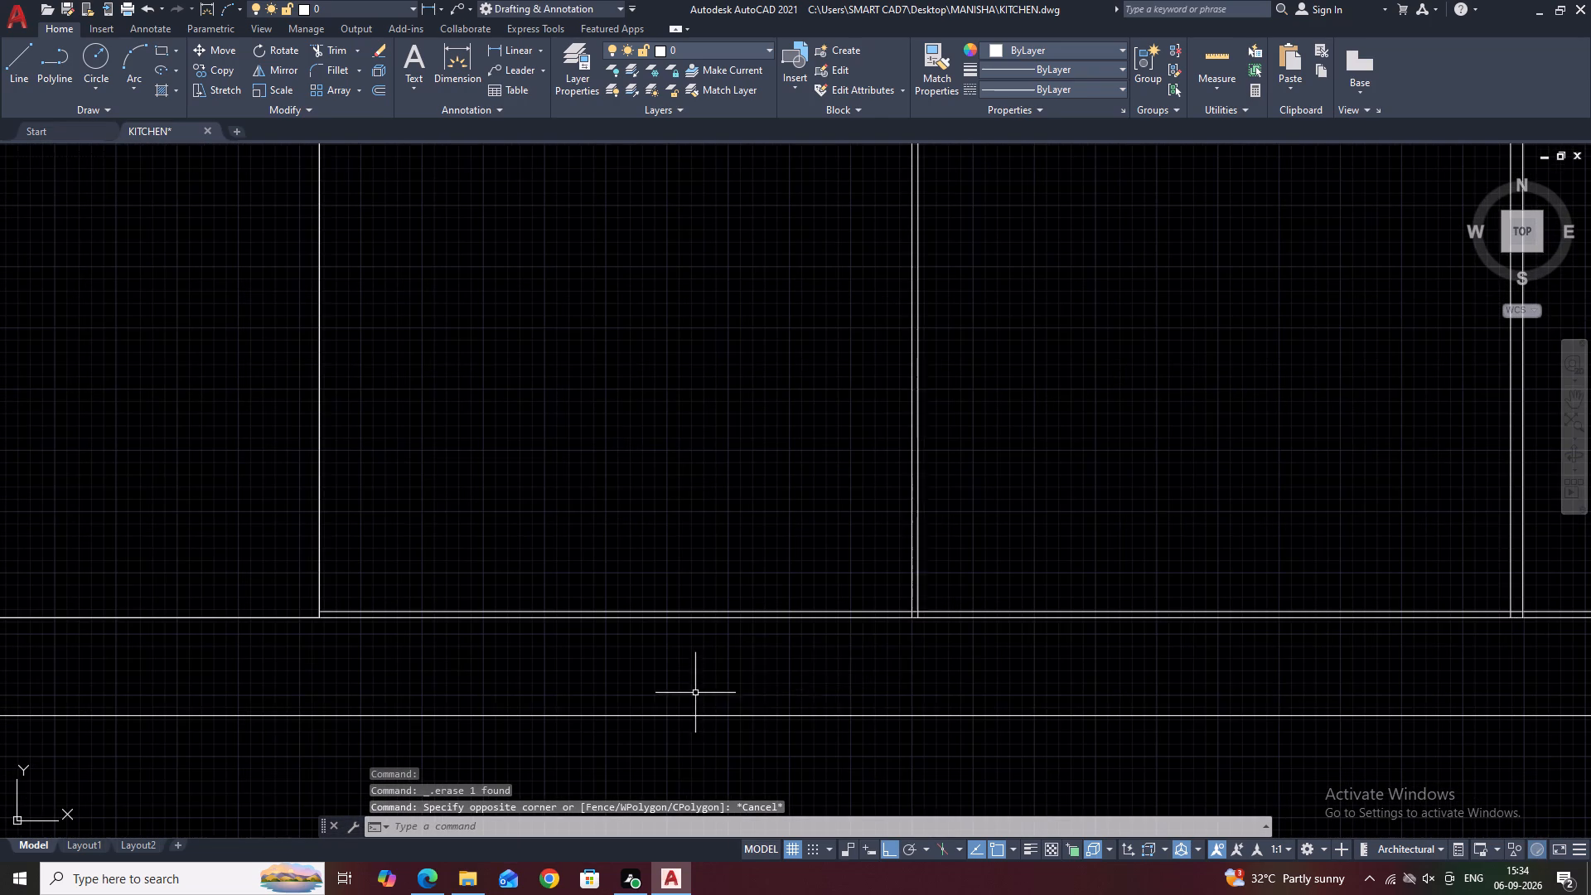
text(TR)
key(space)
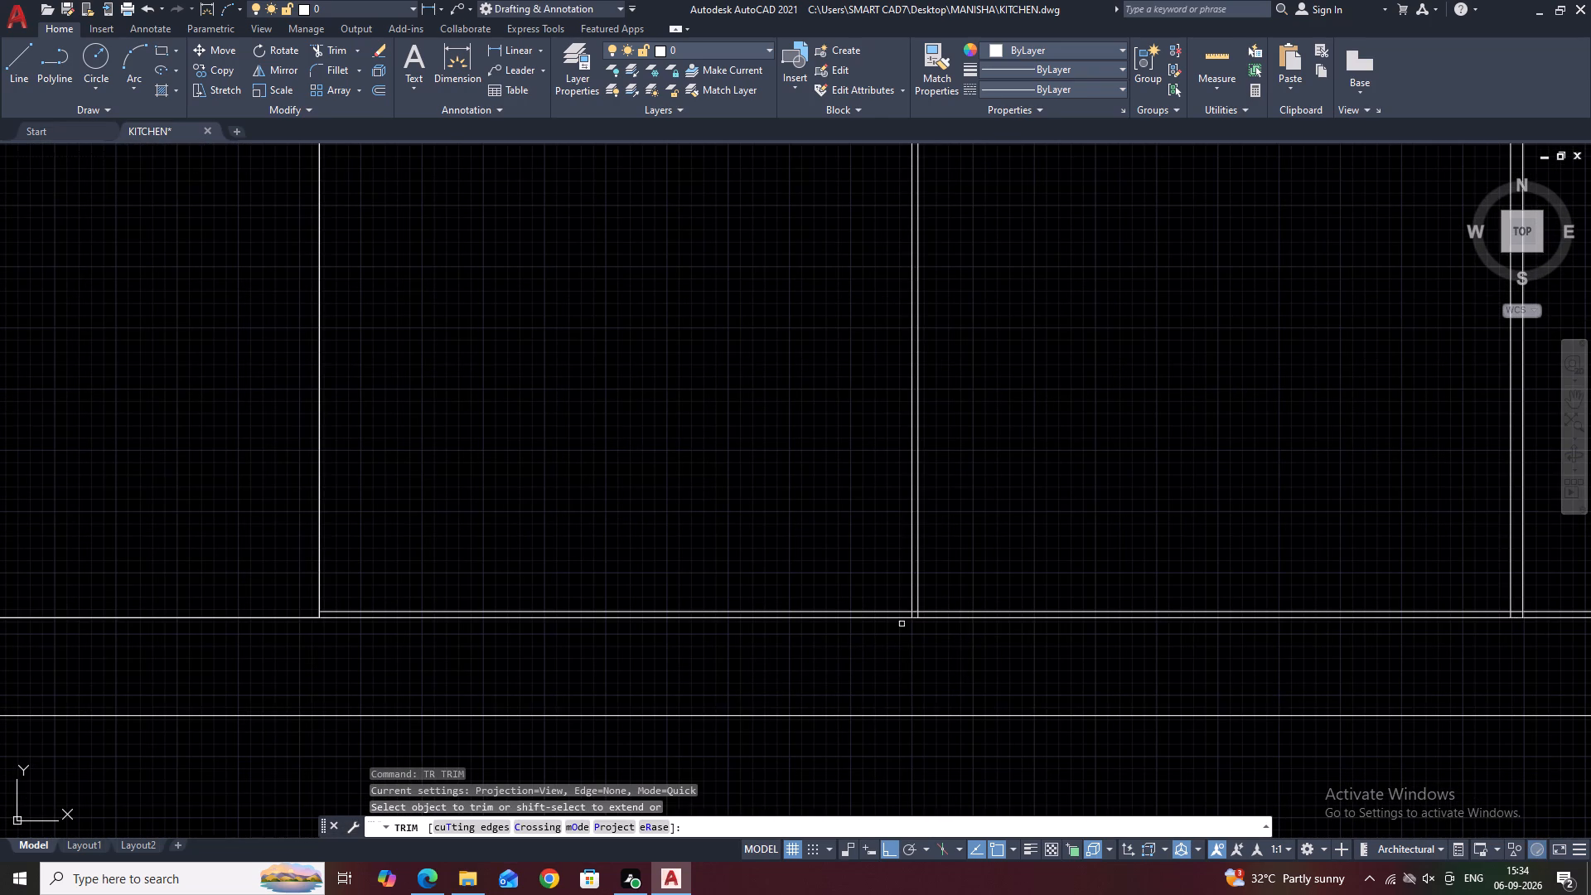
scroll(893, 622, up, 2)
click(977, 605)
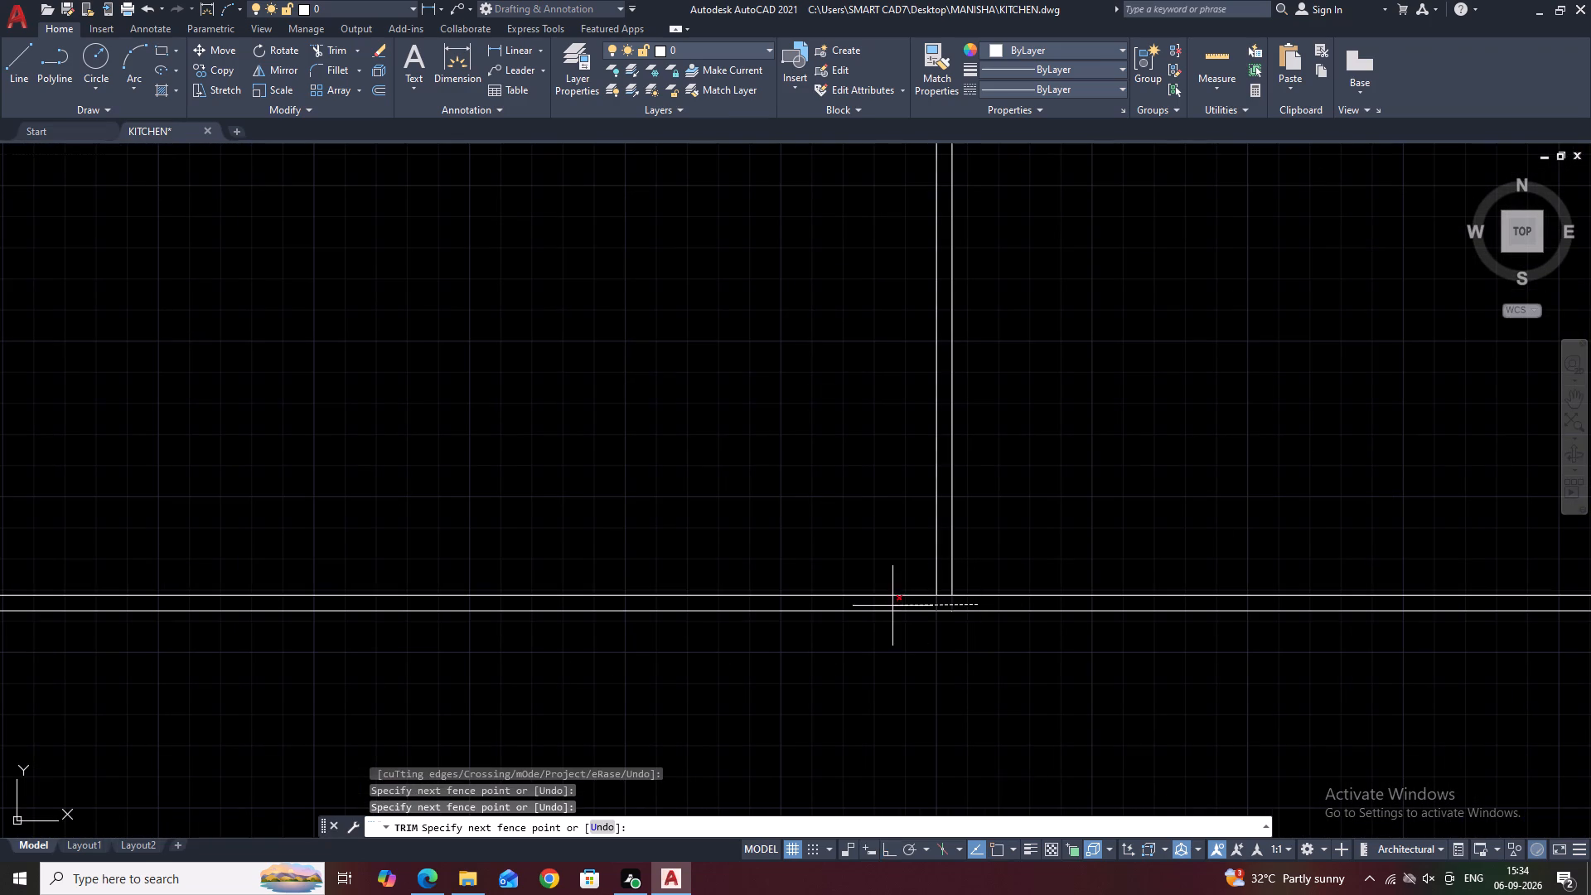
click(892, 606)
scroll(931, 608, up, 2)
click(955, 573)
click(950, 593)
scroll(583, 501, down, 4)
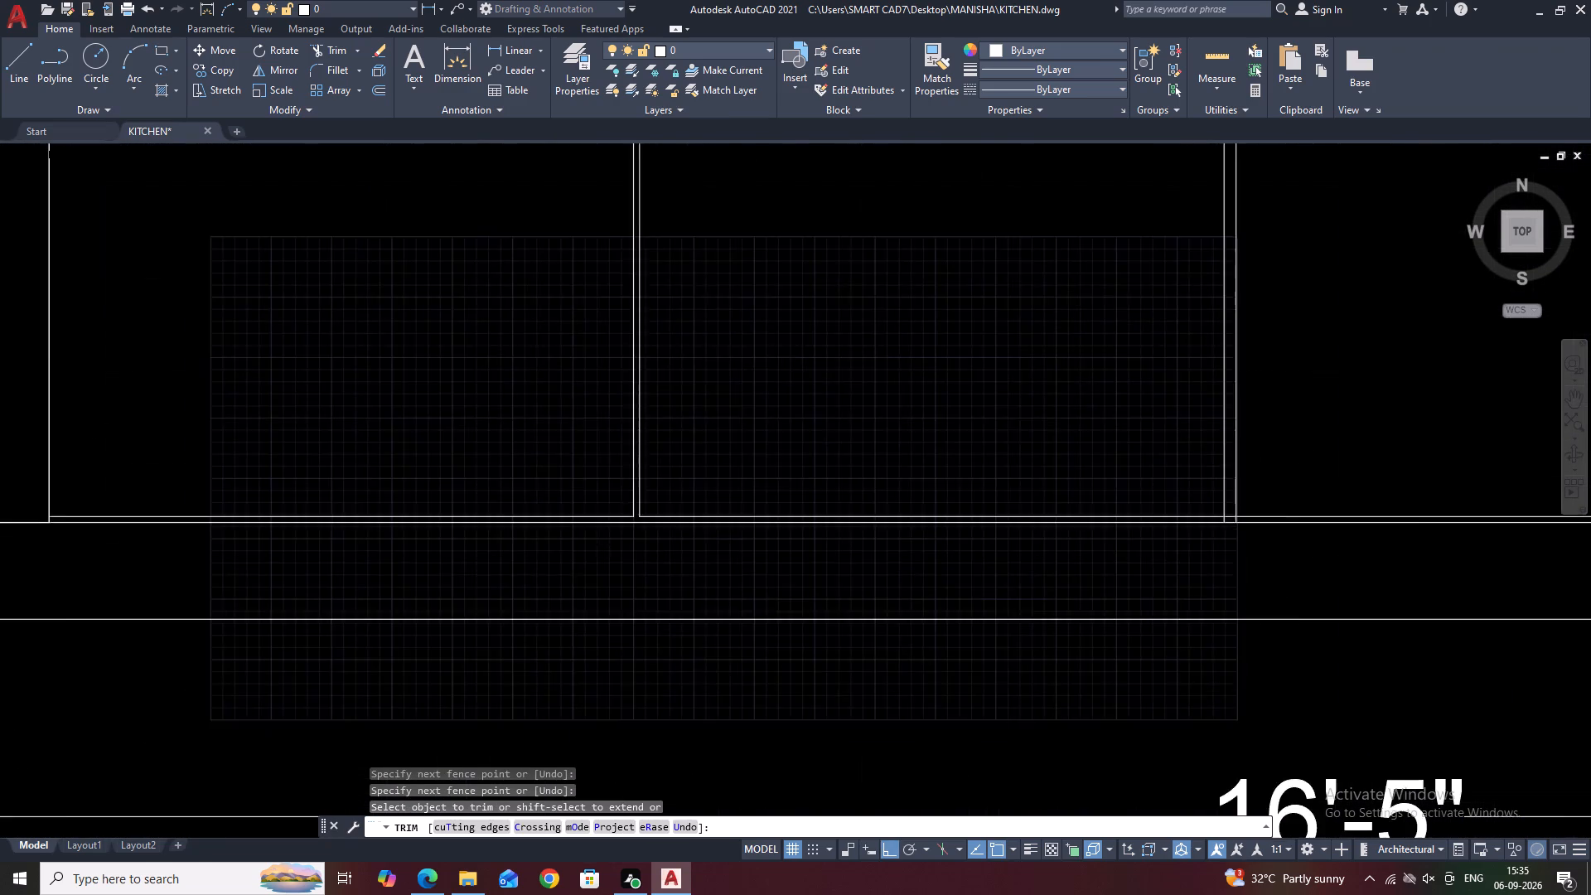
Trim the foot of the second divider, removing its overrunning ends and the inner bottom line between its two verticals.
scroll(596, 544, down, 2)
scroll(901, 529, up, 3)
scroll(707, 581, up, 3)
drag(790, 582, 747, 582)
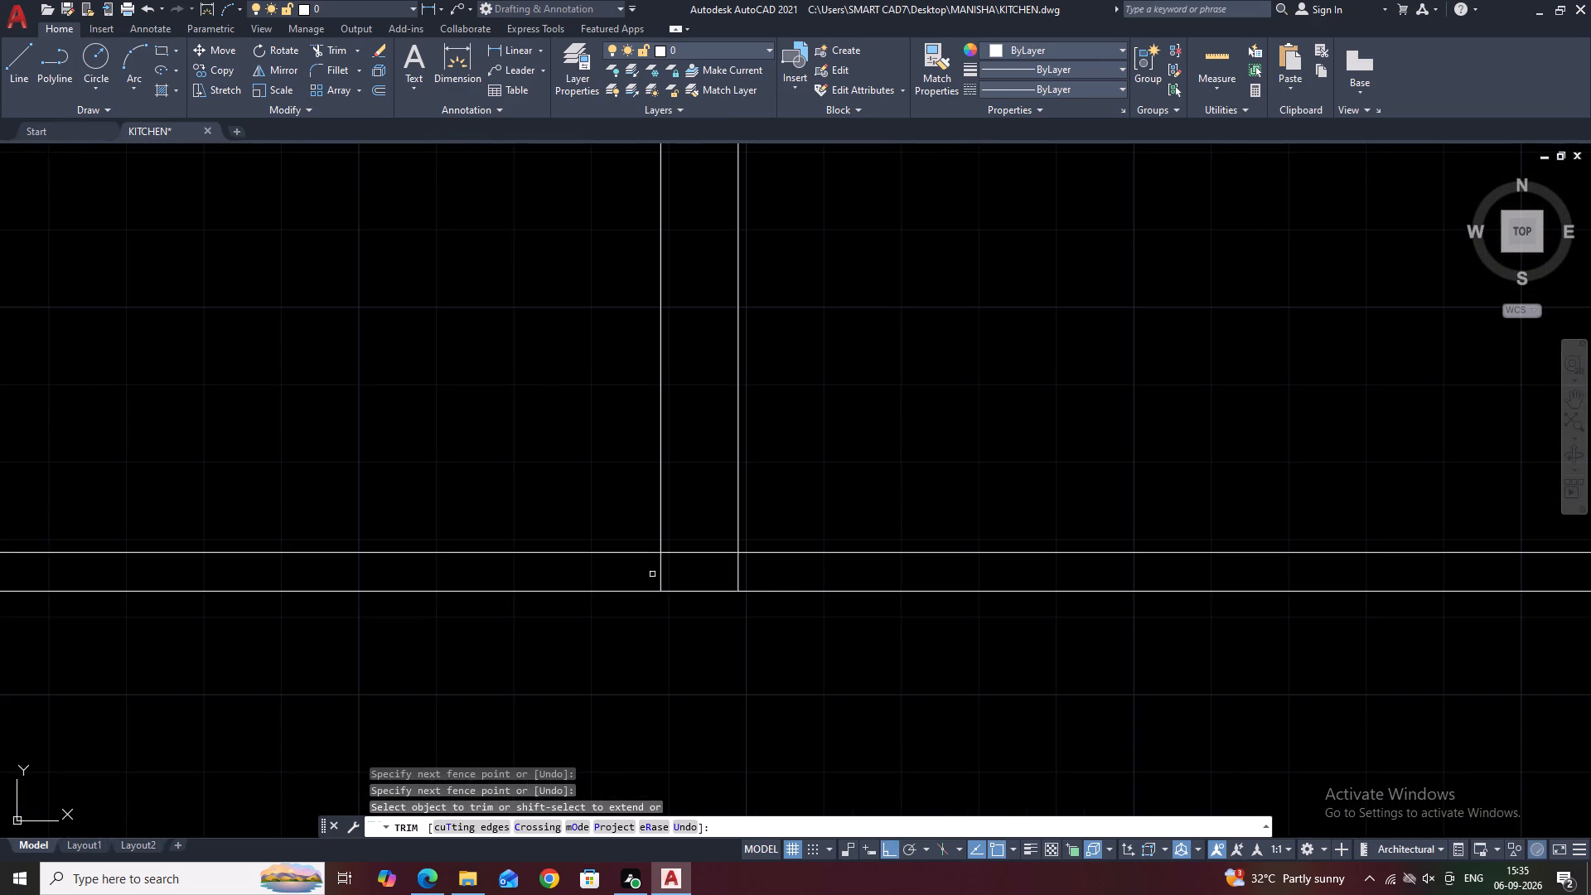
click(647, 574)
click(817, 573)
click(718, 525)
click(707, 551)
click(707, 551)
scroll(691, 553, down, 4)
scroll(671, 549, up, 2)
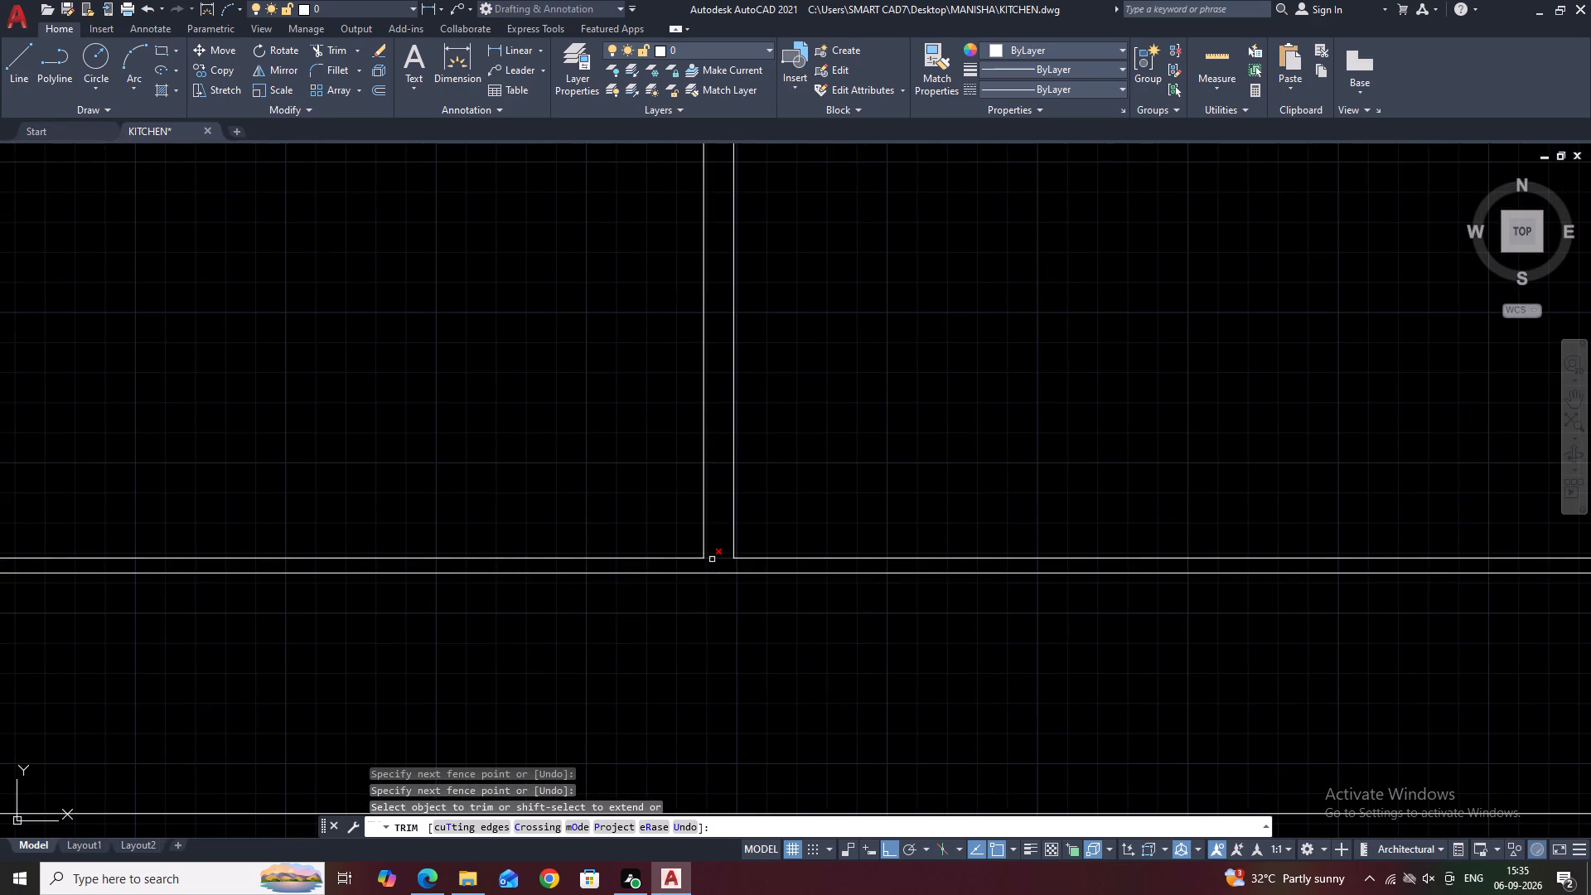
click(713, 559)
scroll(647, 558, down, 4)
scroll(1034, 559, up, 3)
key(Escape)
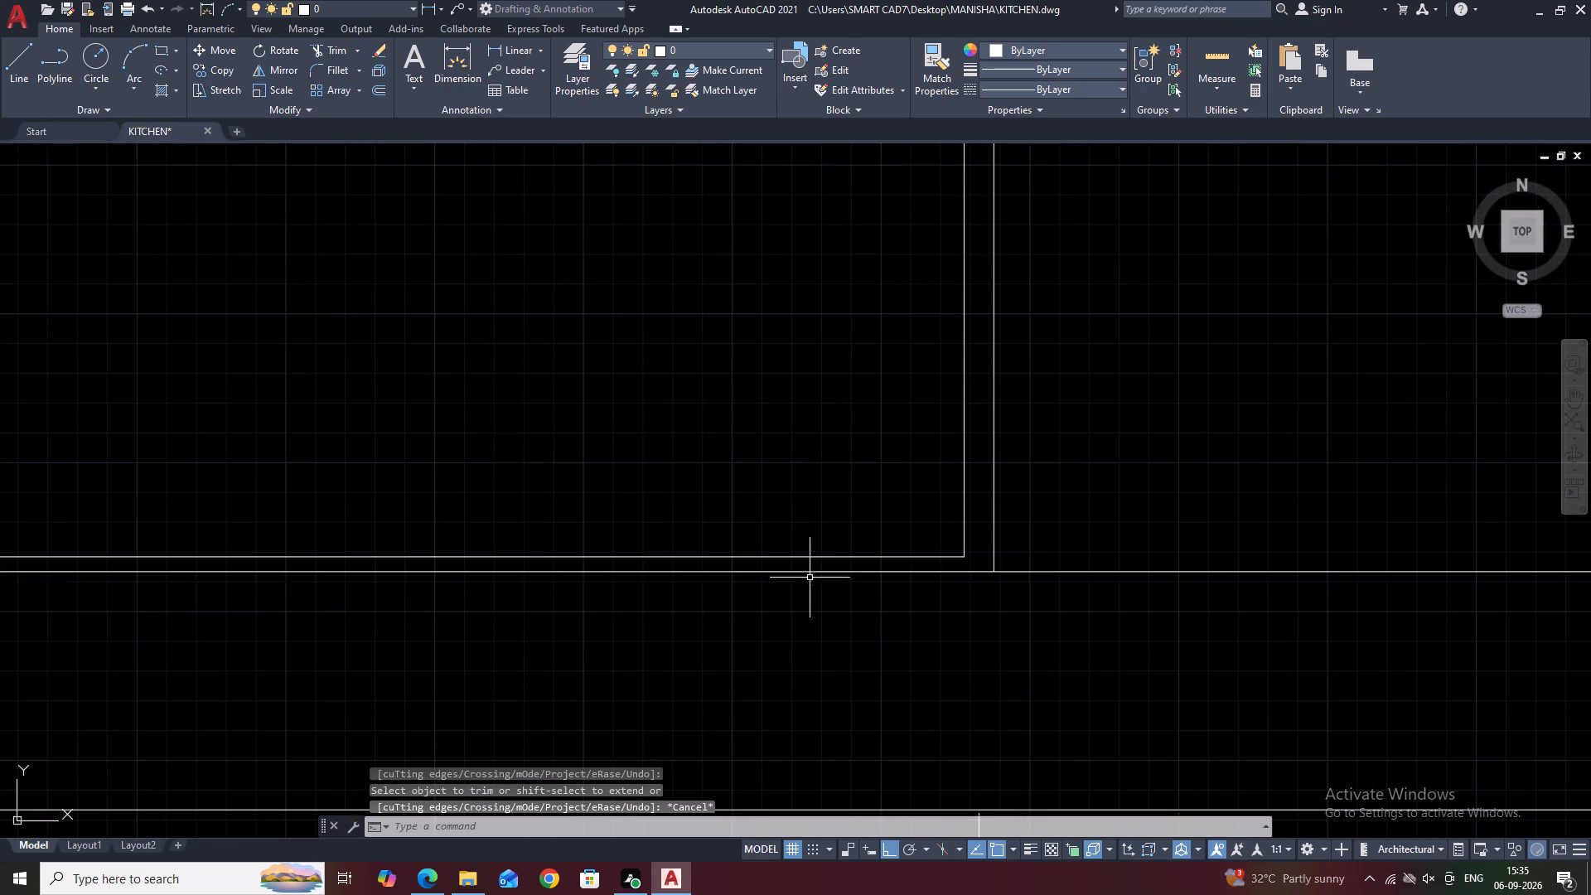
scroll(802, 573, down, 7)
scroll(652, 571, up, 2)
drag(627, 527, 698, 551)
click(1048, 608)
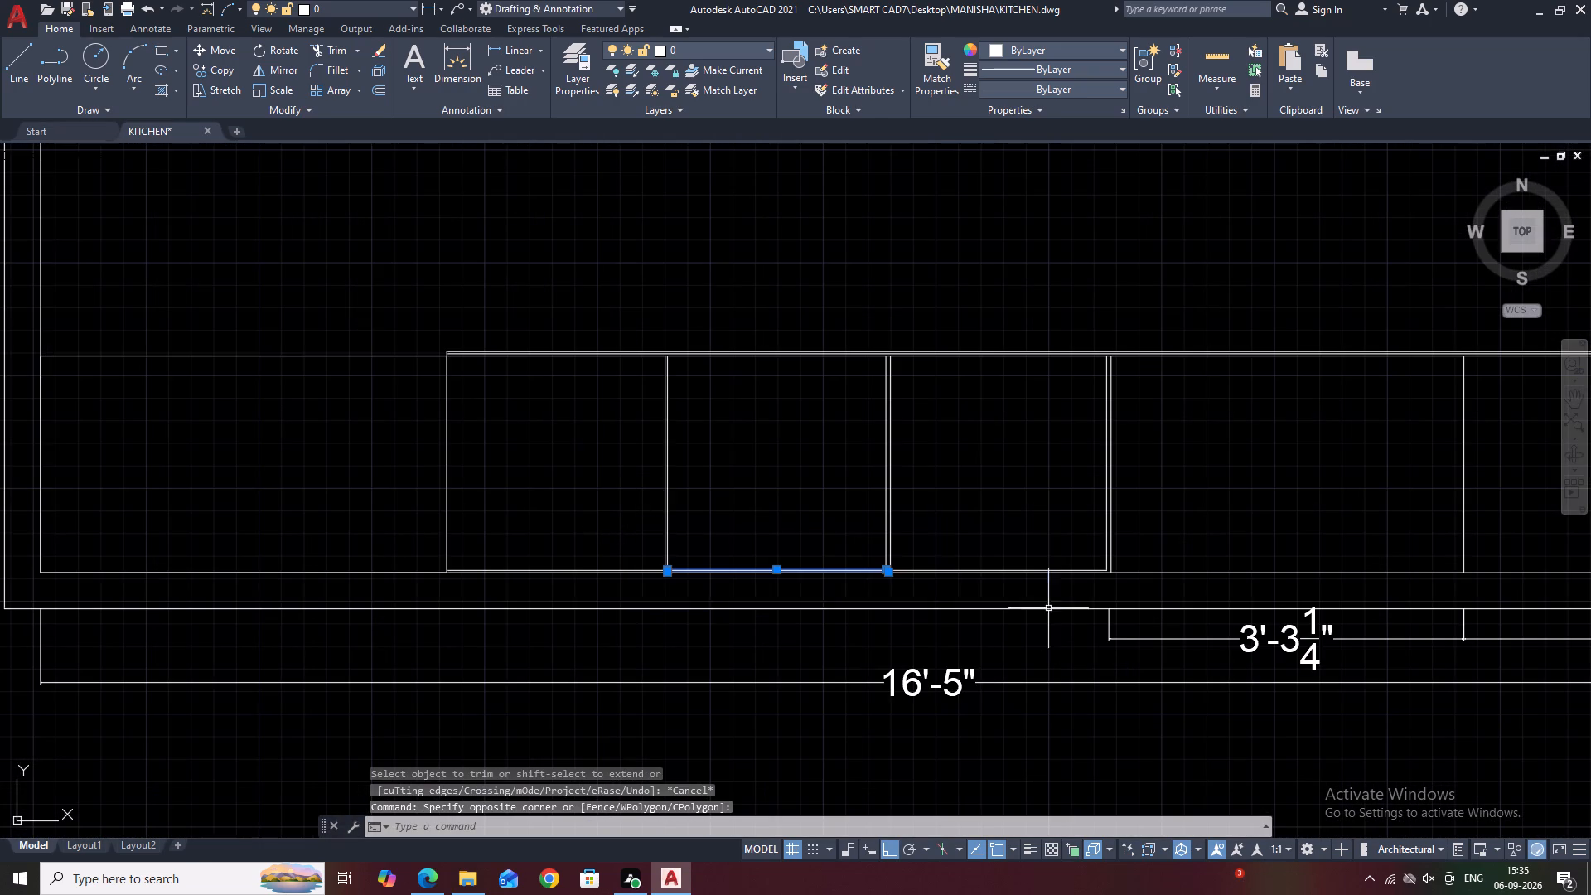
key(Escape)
Delete the leftover fragments on the bottom line beneath the first and second dividers.
drag(636, 539, 673, 567)
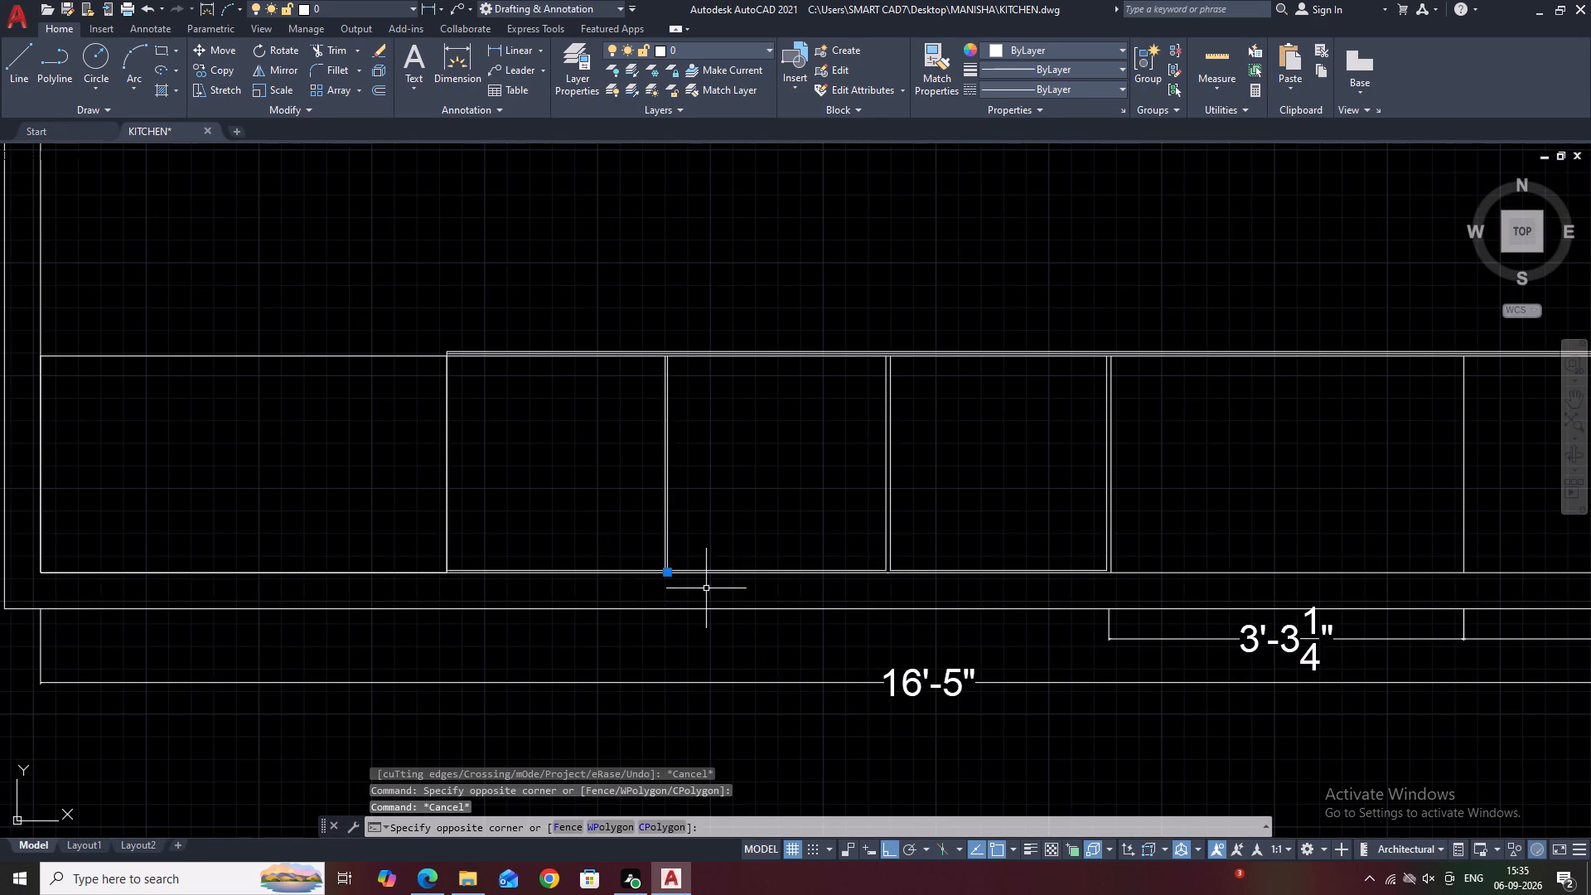
click(706, 588)
key(Delete)
drag(727, 530, 759, 553)
click(1085, 641)
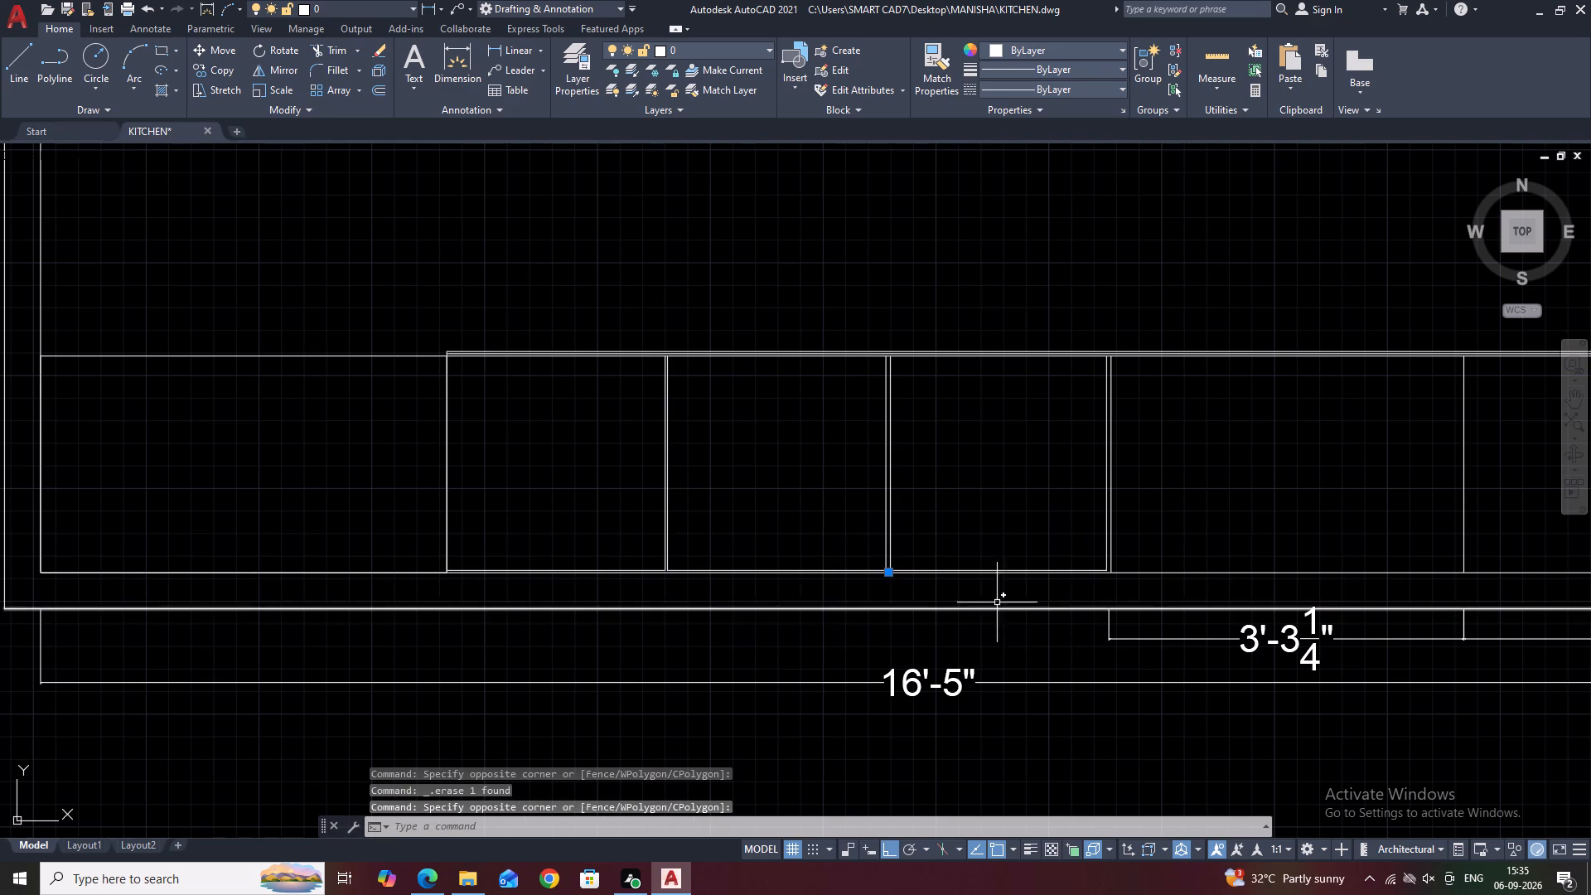
key(Delete)
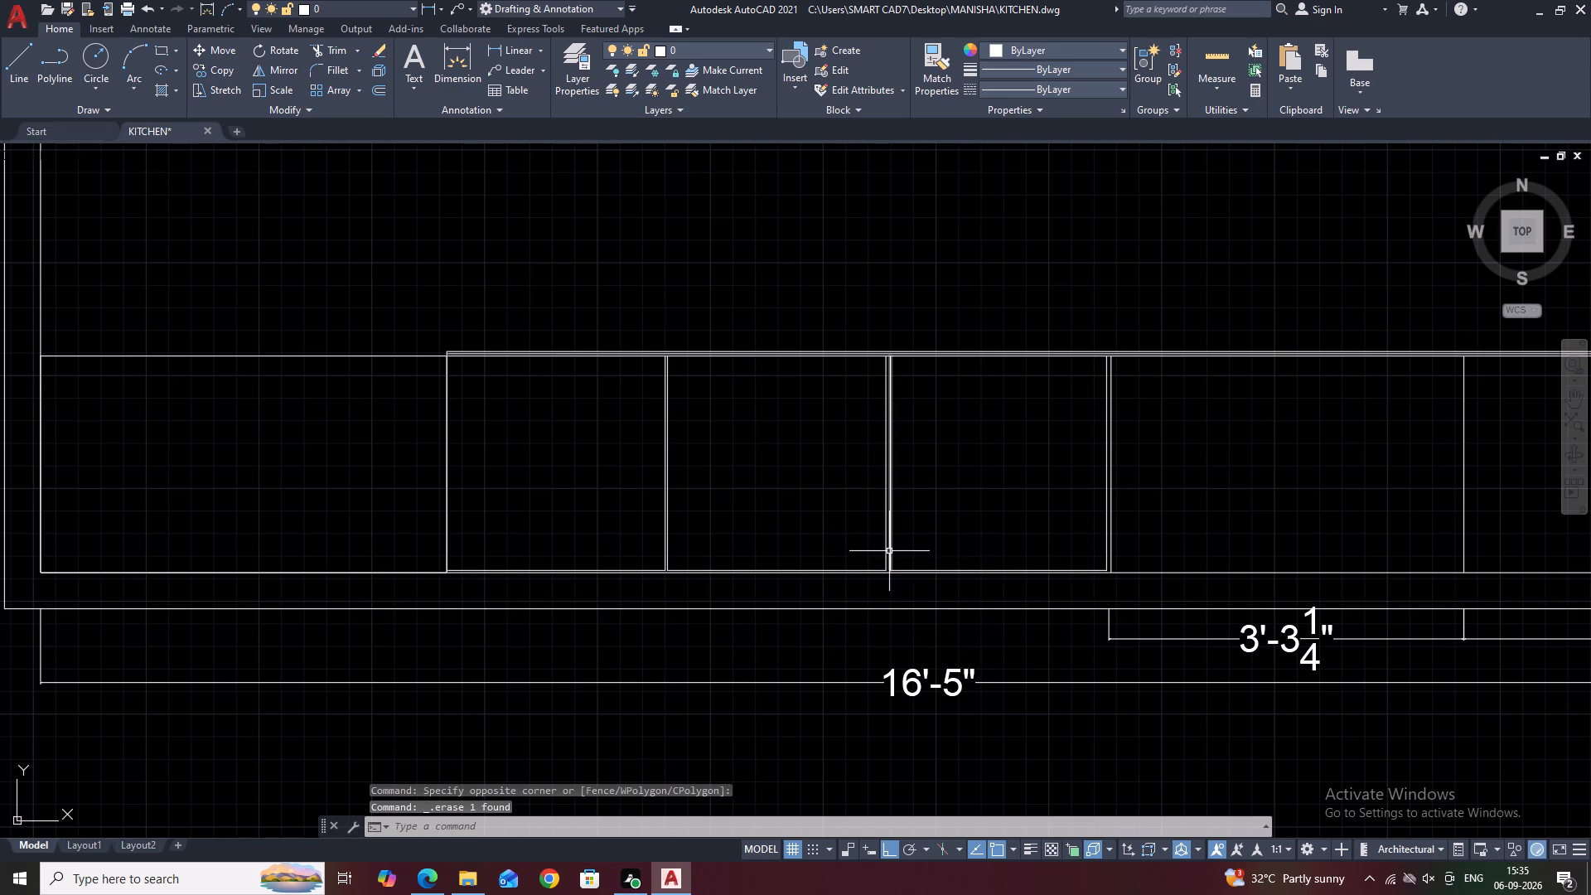
Stretch the outer vertical line at the divided section's right end up to the top line of the horizontal band.
middle_drag(774, 380, 802, 434)
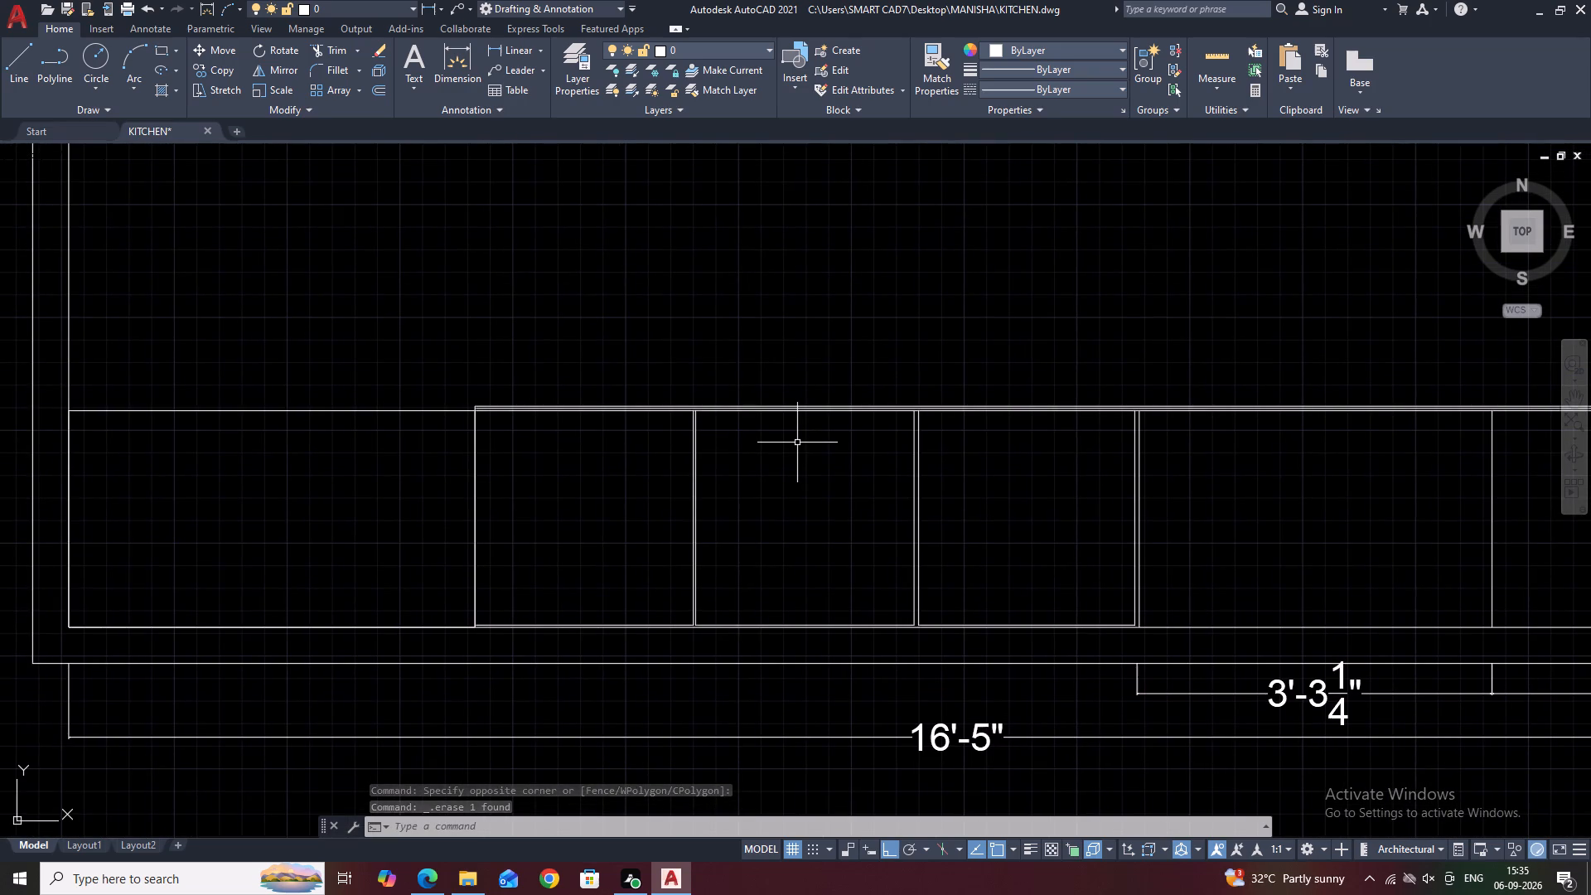
middle_drag(974, 404, 865, 507)
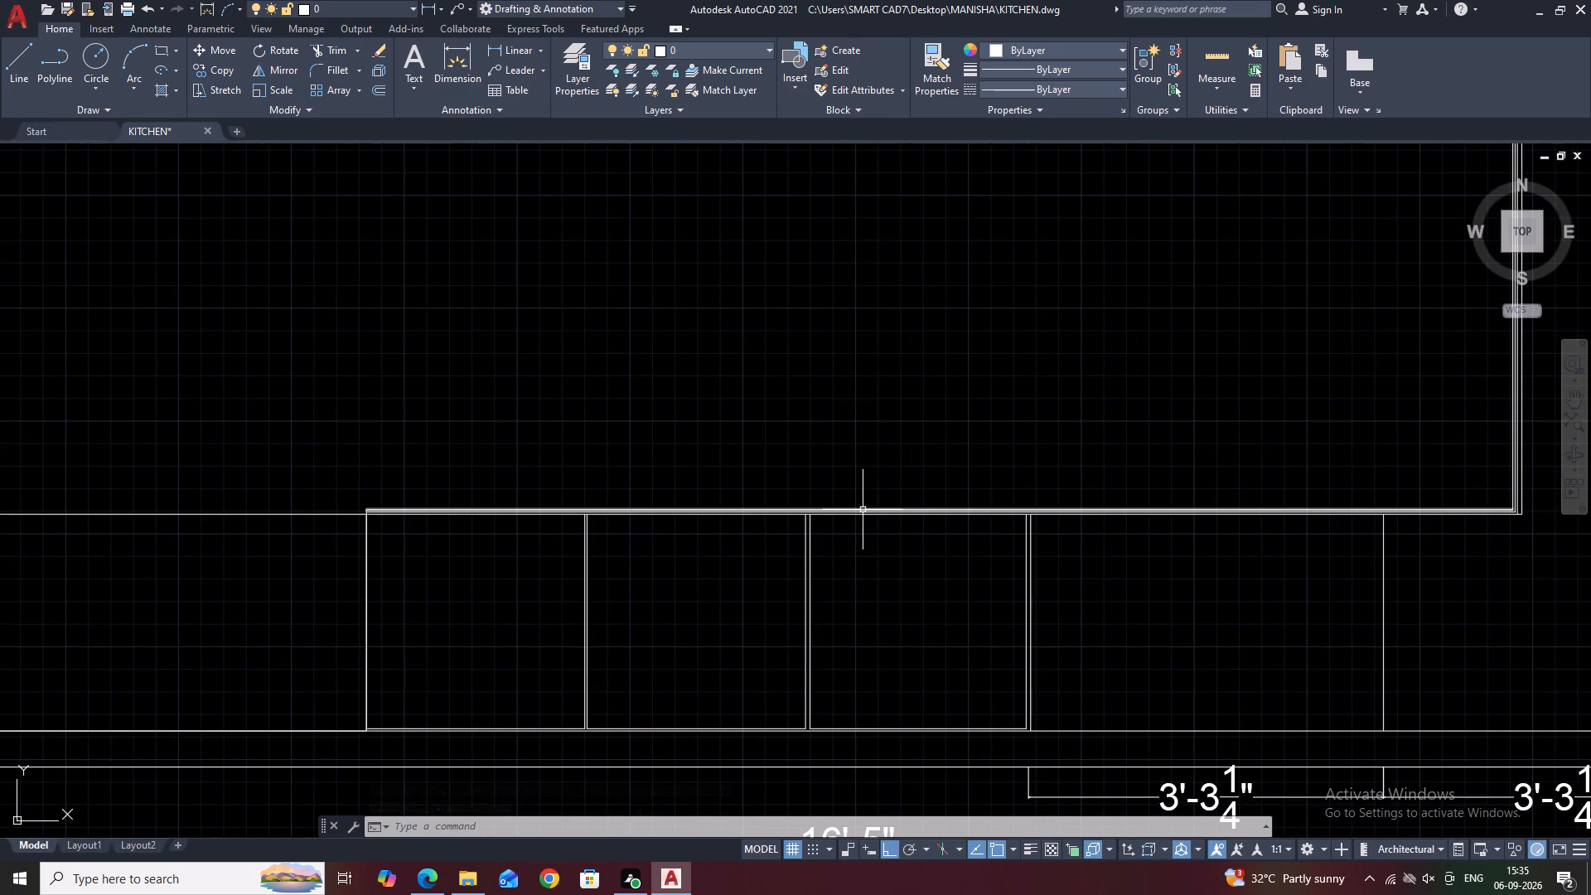
middle_drag(1087, 522, 916, 642)
scroll(873, 647, up, 2)
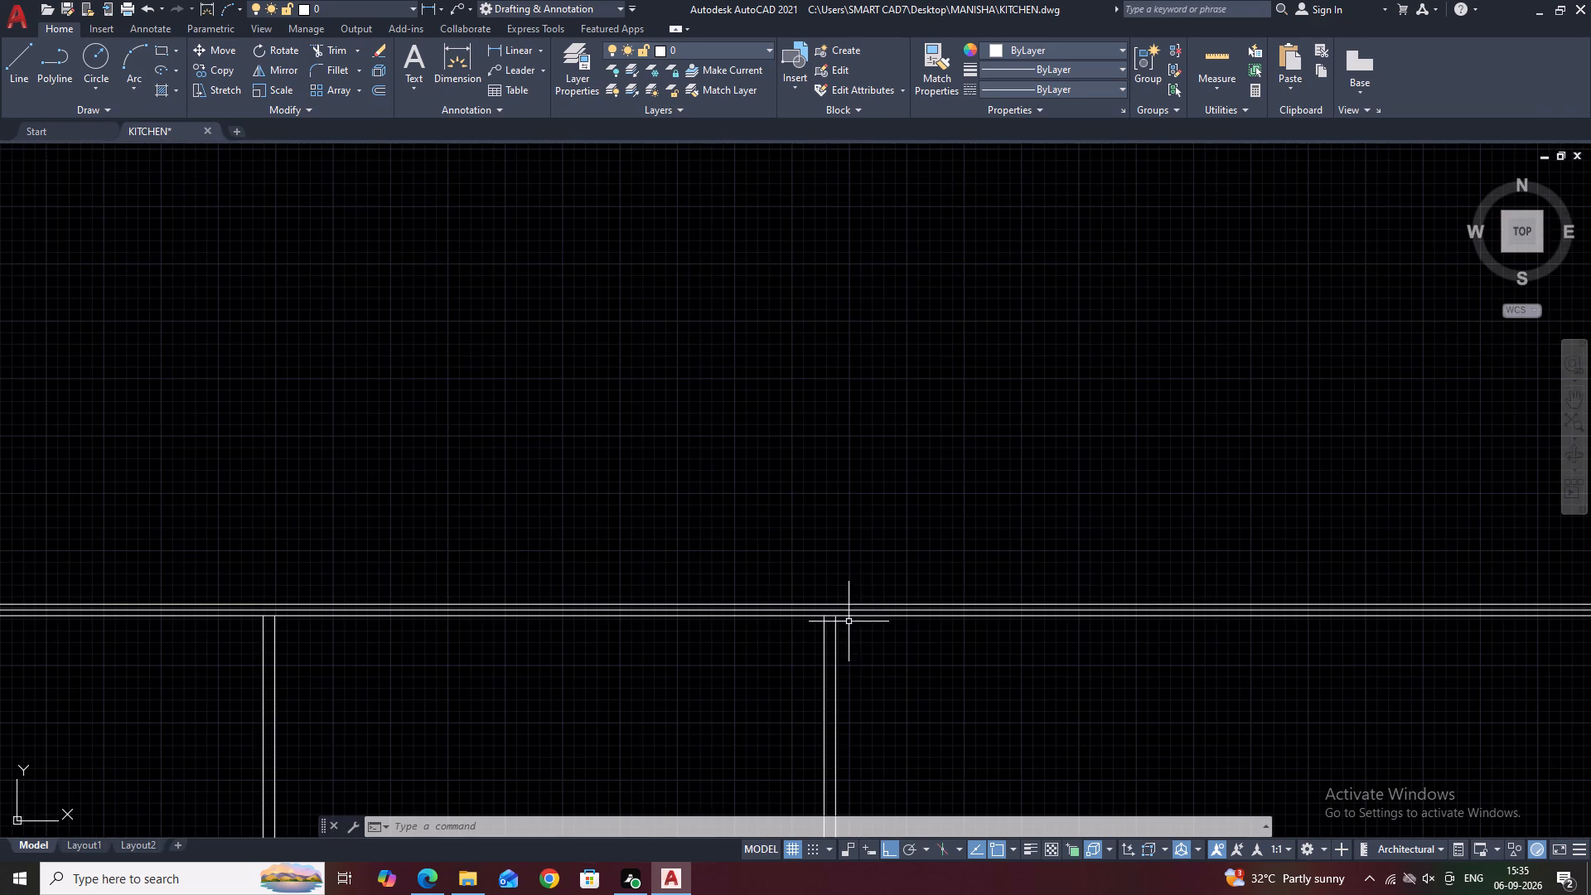
click(835, 629)
scroll(835, 613, up, 2)
click(831, 621)
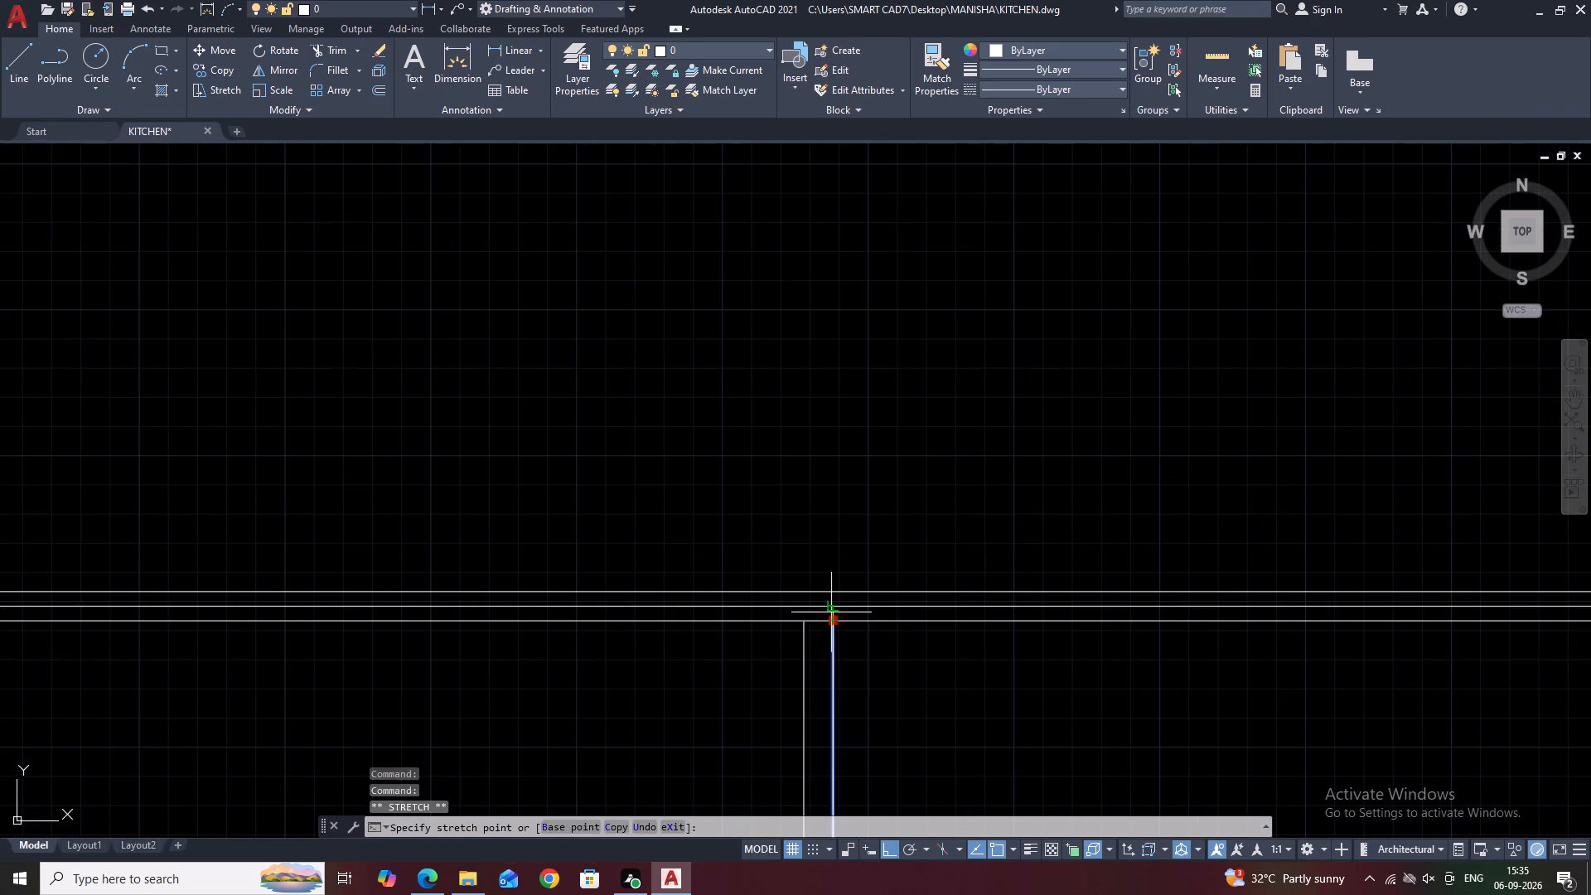
click(831, 588)
key(Escape)
Trim away the middle line of the top band above the divided section, up to the extended vertical line.
scroll(805, 628, down, 1)
middle_drag(859, 604, 1101, 557)
text(TR)
key(space)
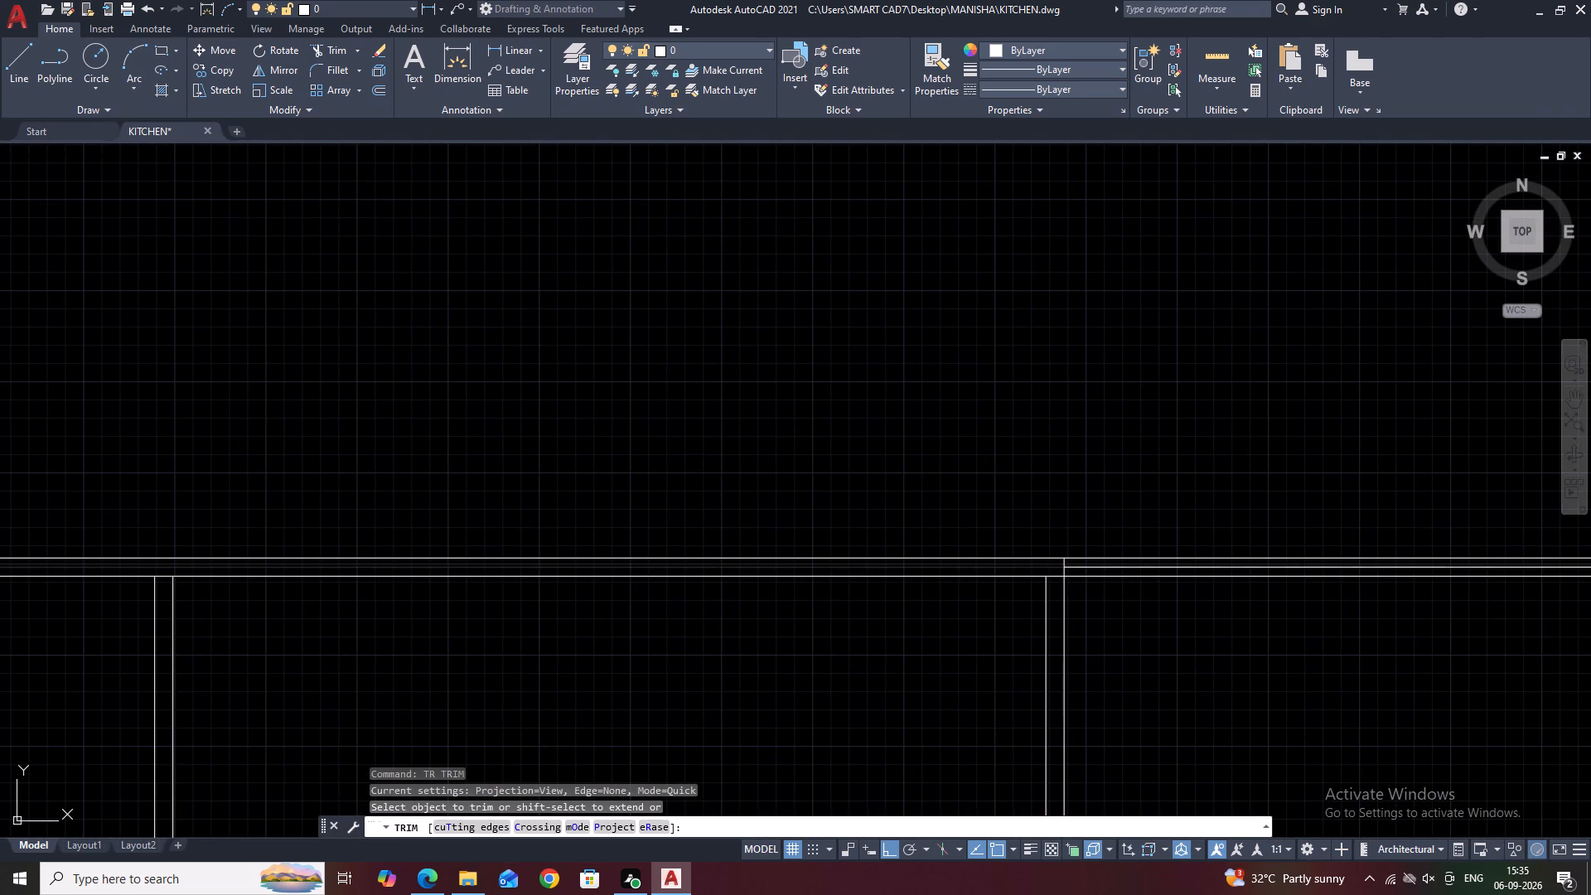
click(973, 568)
scroll(977, 572, down, 2)
middle_drag(470, 613, 968, 554)
key(Escape)
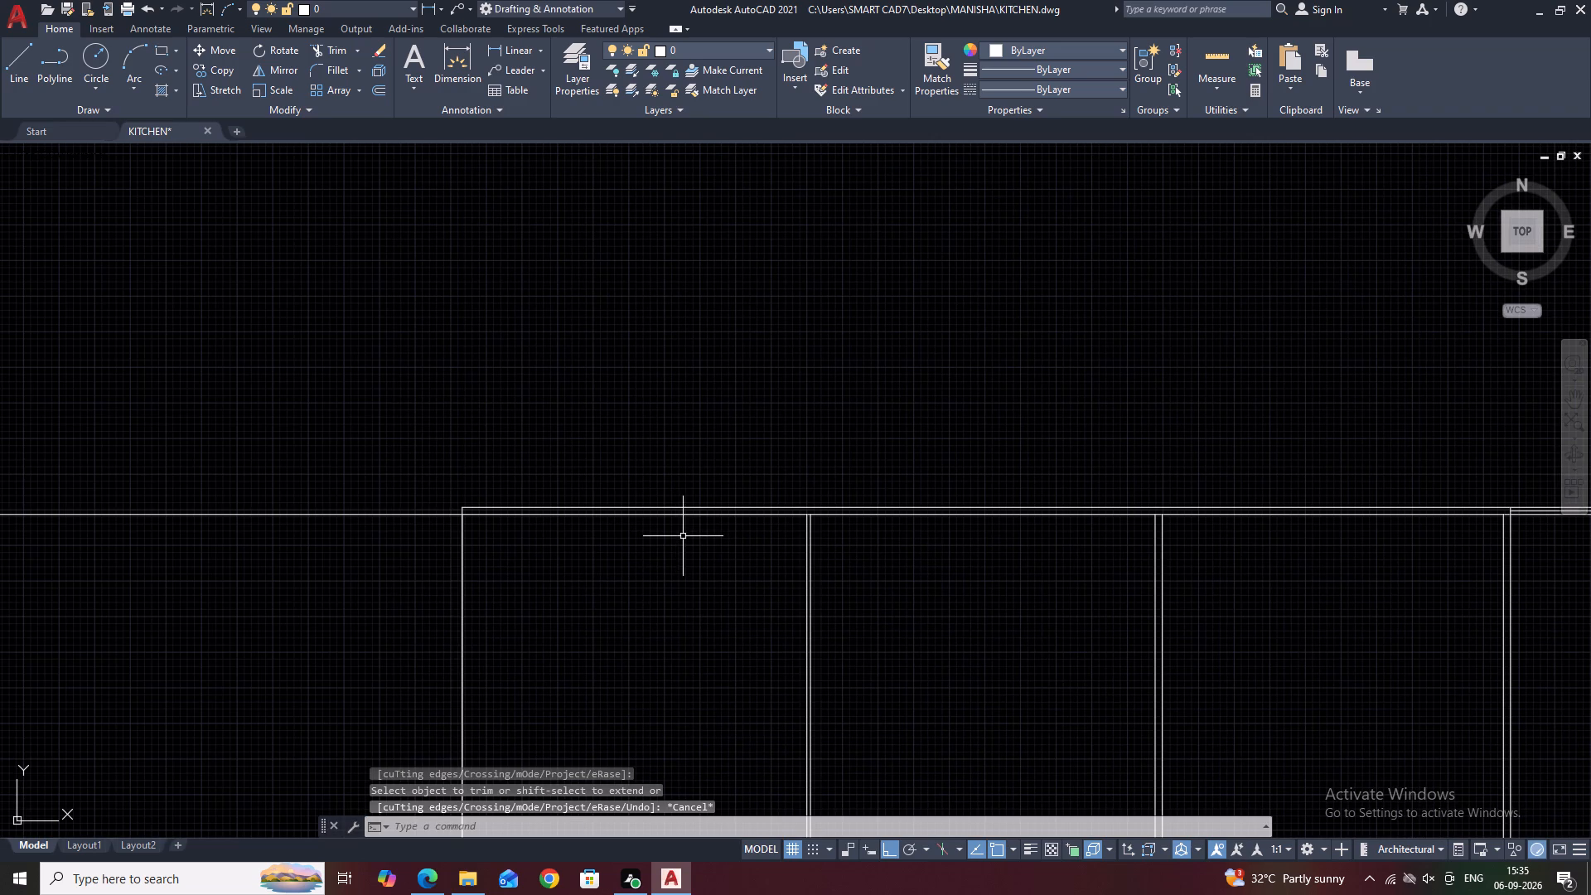
Draw a slanted-end recess outline within the top band above the first compartment, using two angled lines joined by a horizontal line.
middle_drag(677, 498, 795, 556)
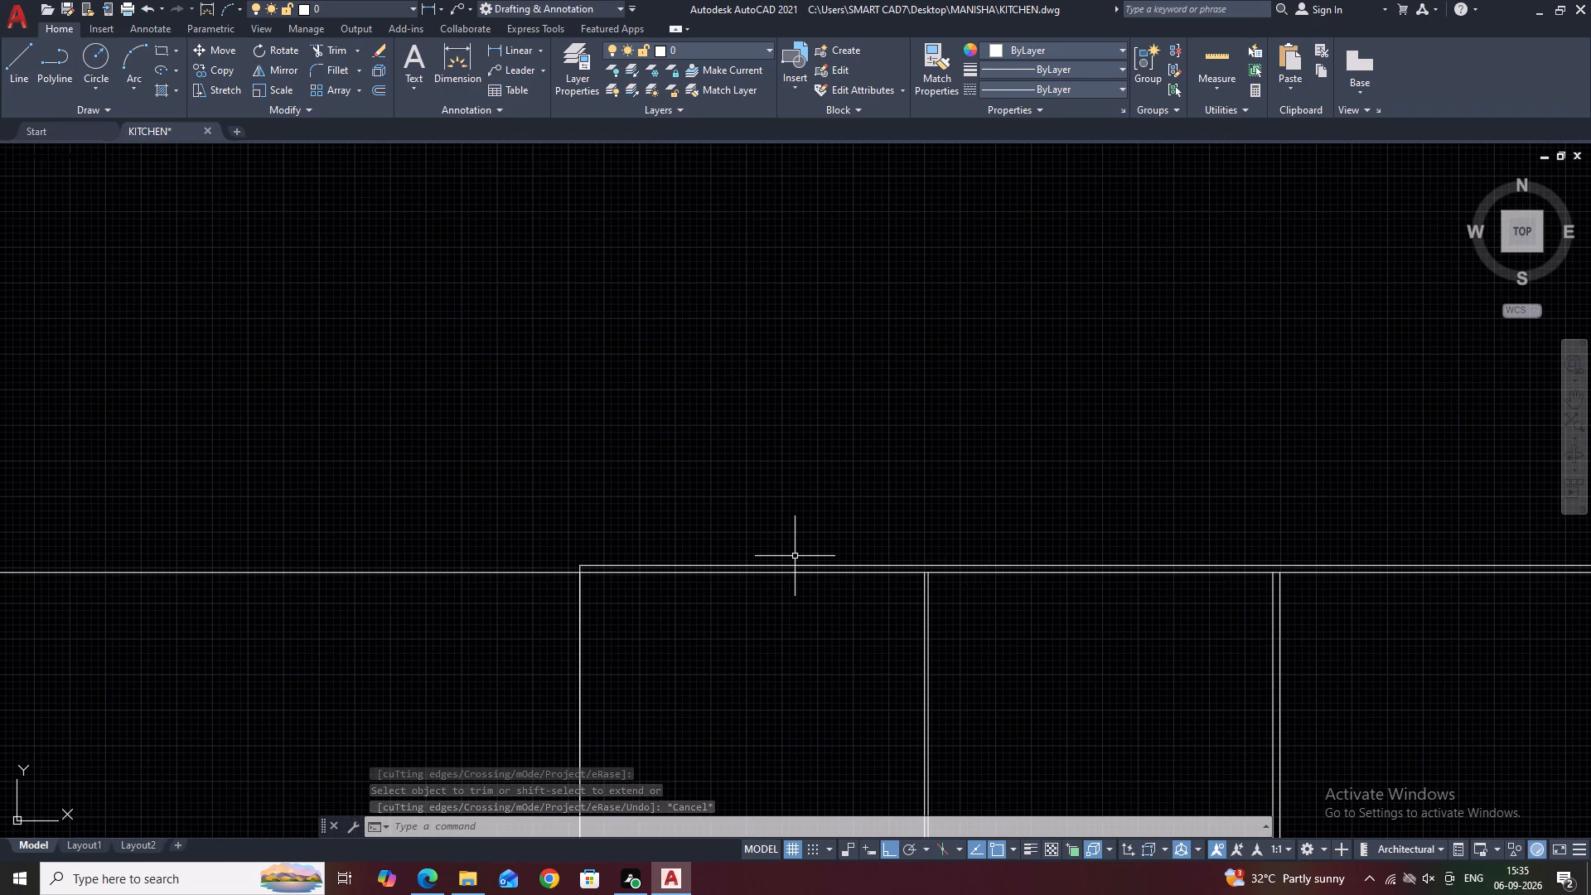
text(L)
key(space)
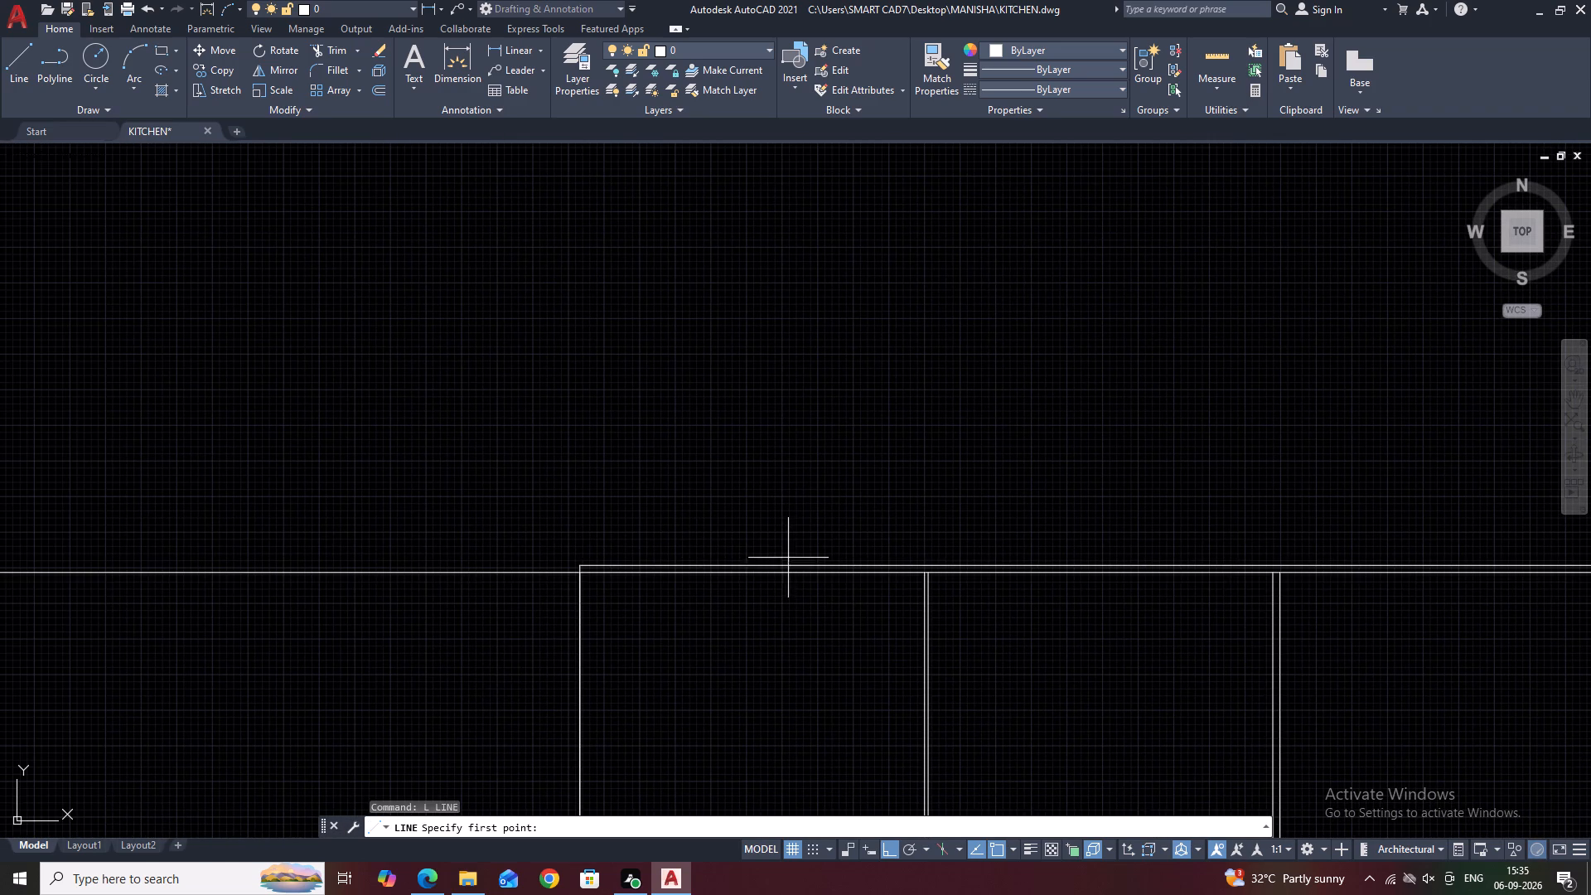
scroll(648, 568, up, 2)
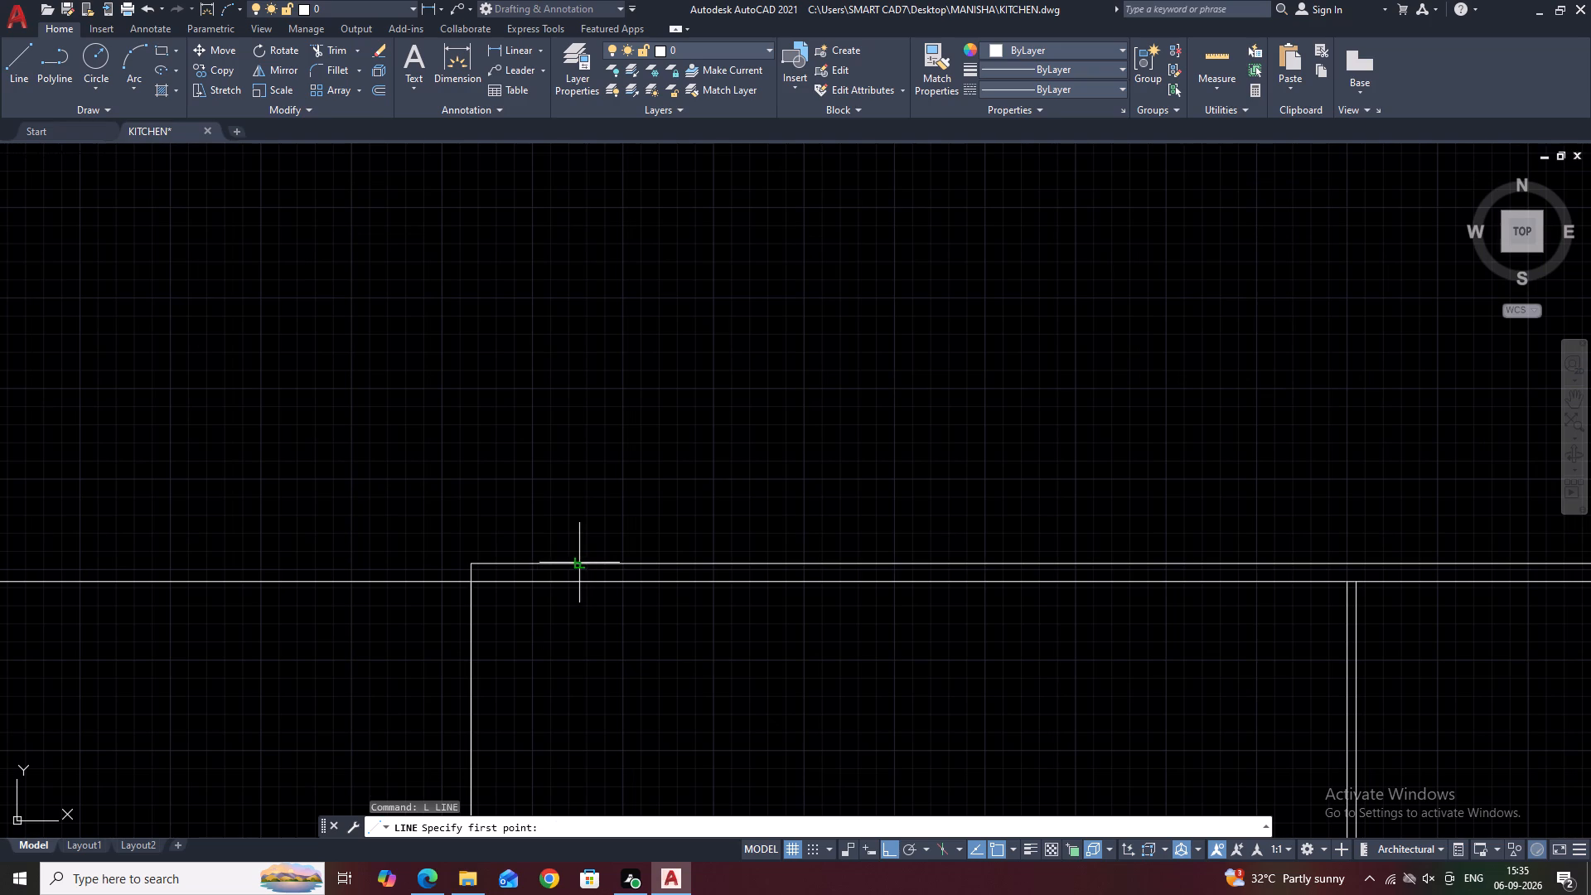
click(579, 563)
key(F8)
click(590, 582)
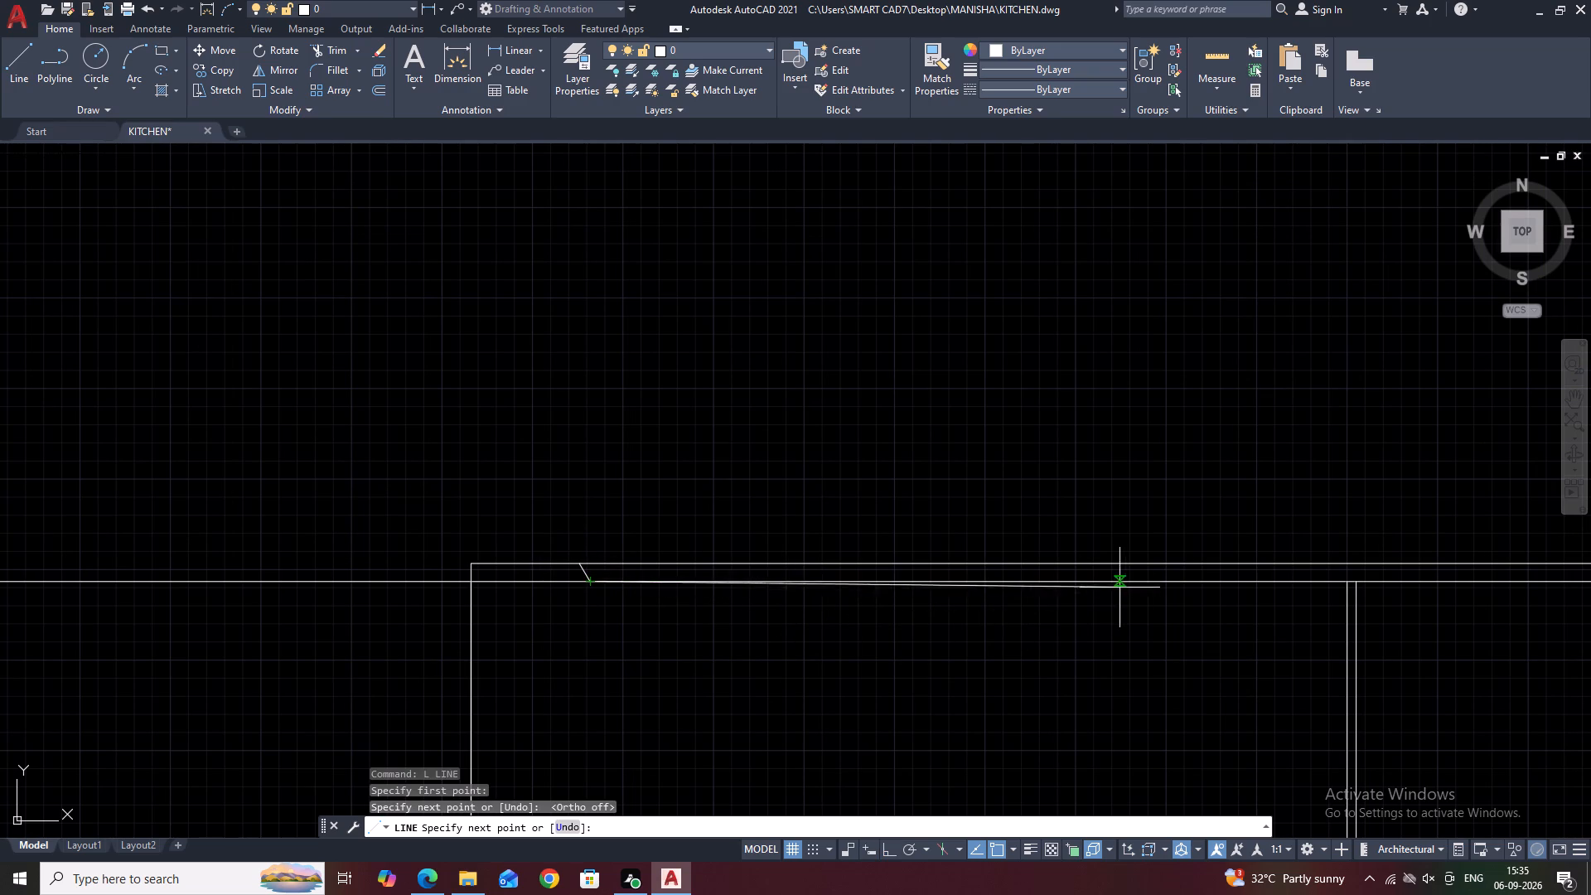
key(F8)
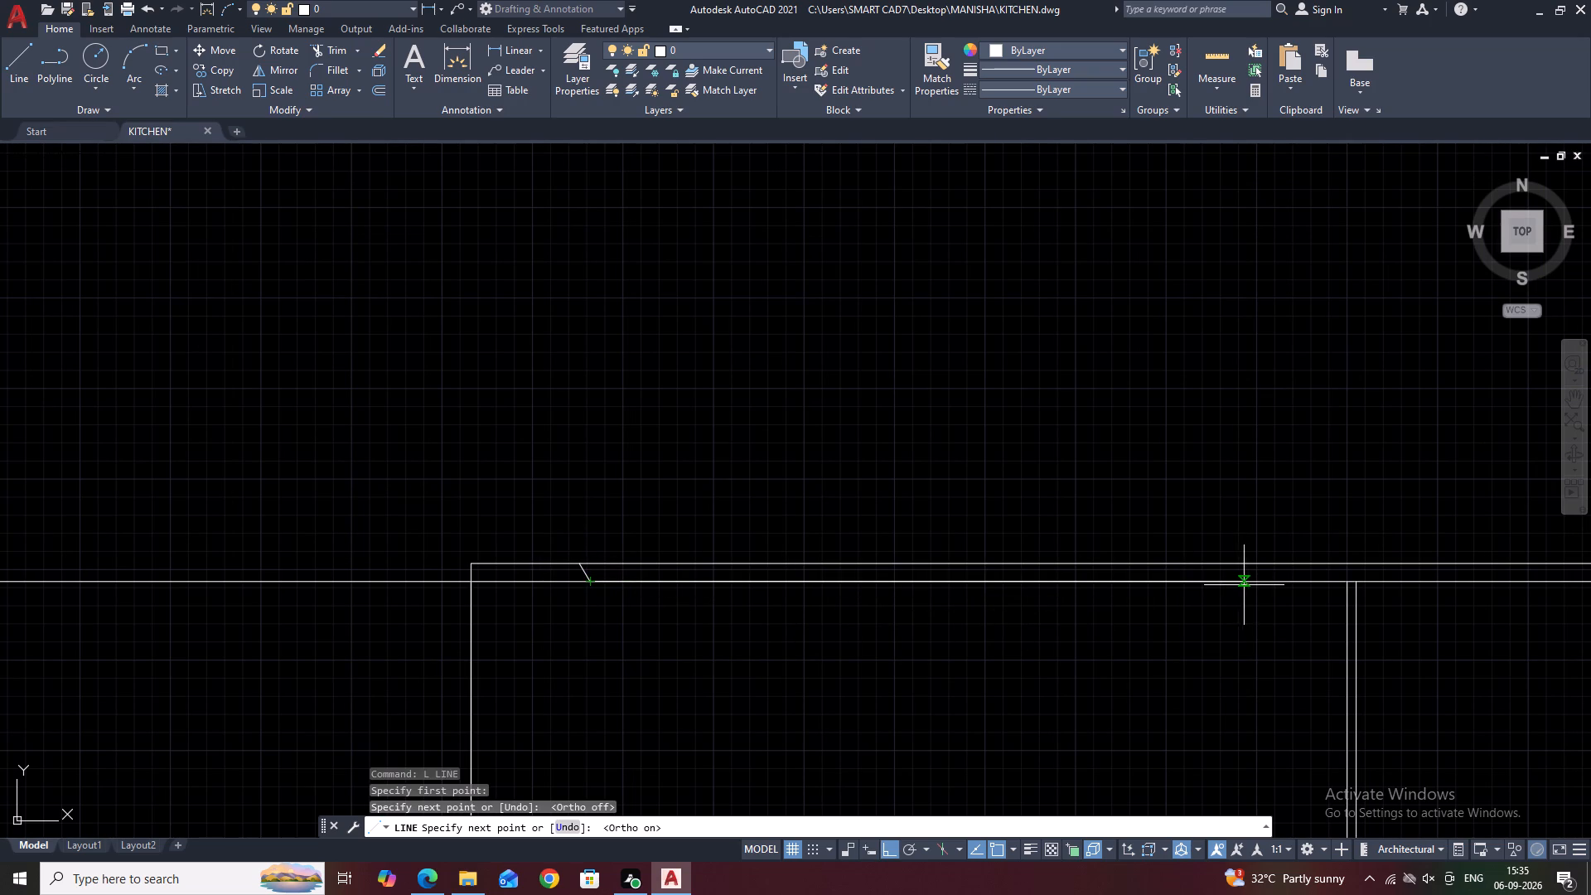
click(1262, 584)
click(1281, 566)
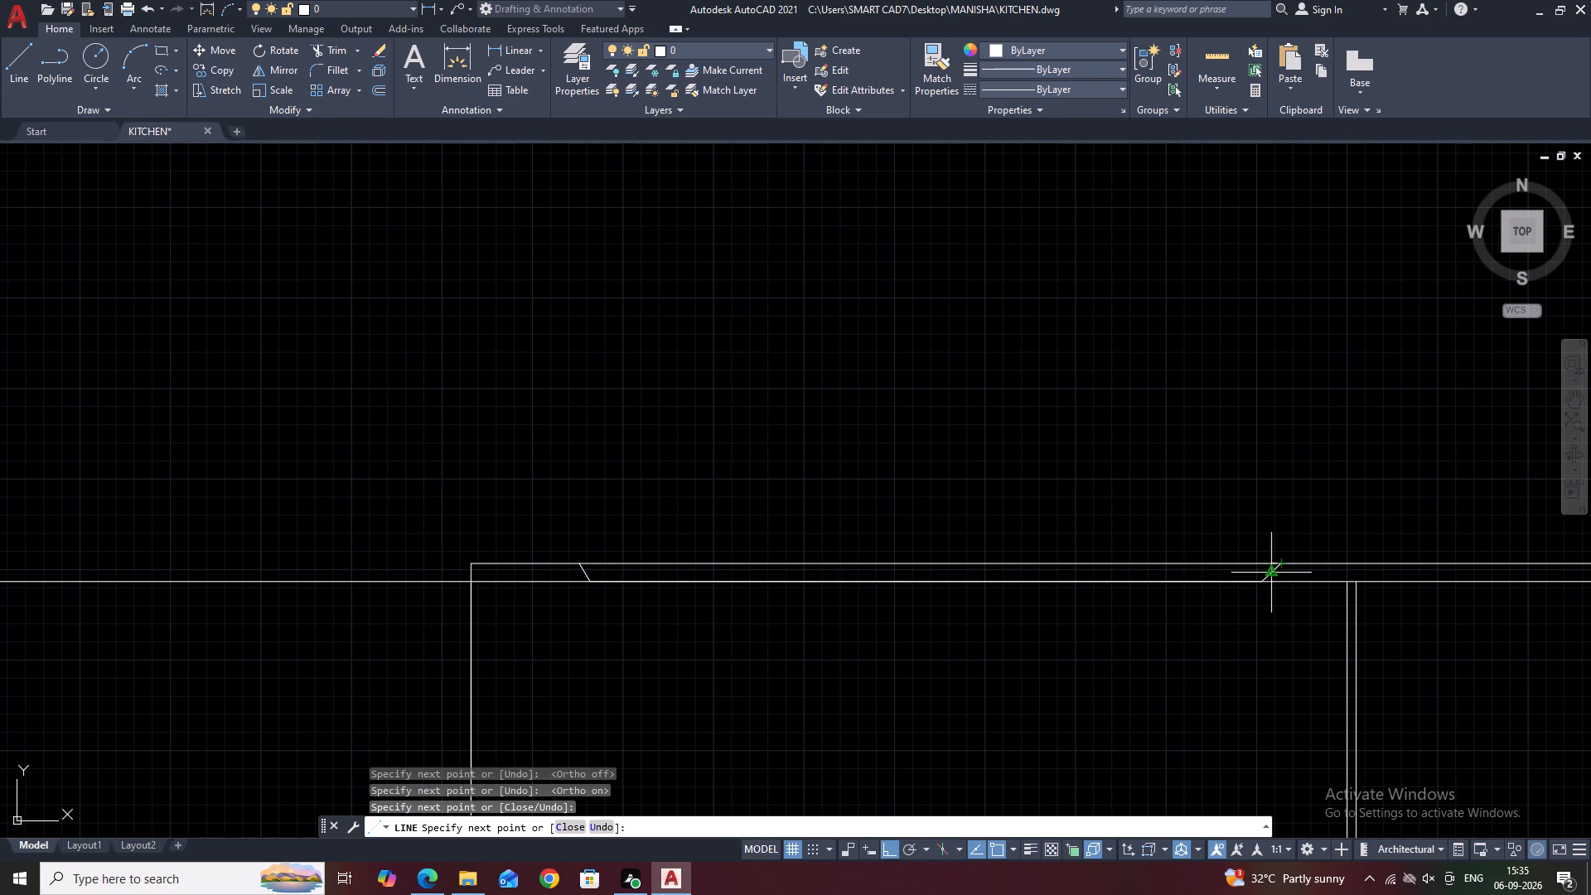
key(Escape)
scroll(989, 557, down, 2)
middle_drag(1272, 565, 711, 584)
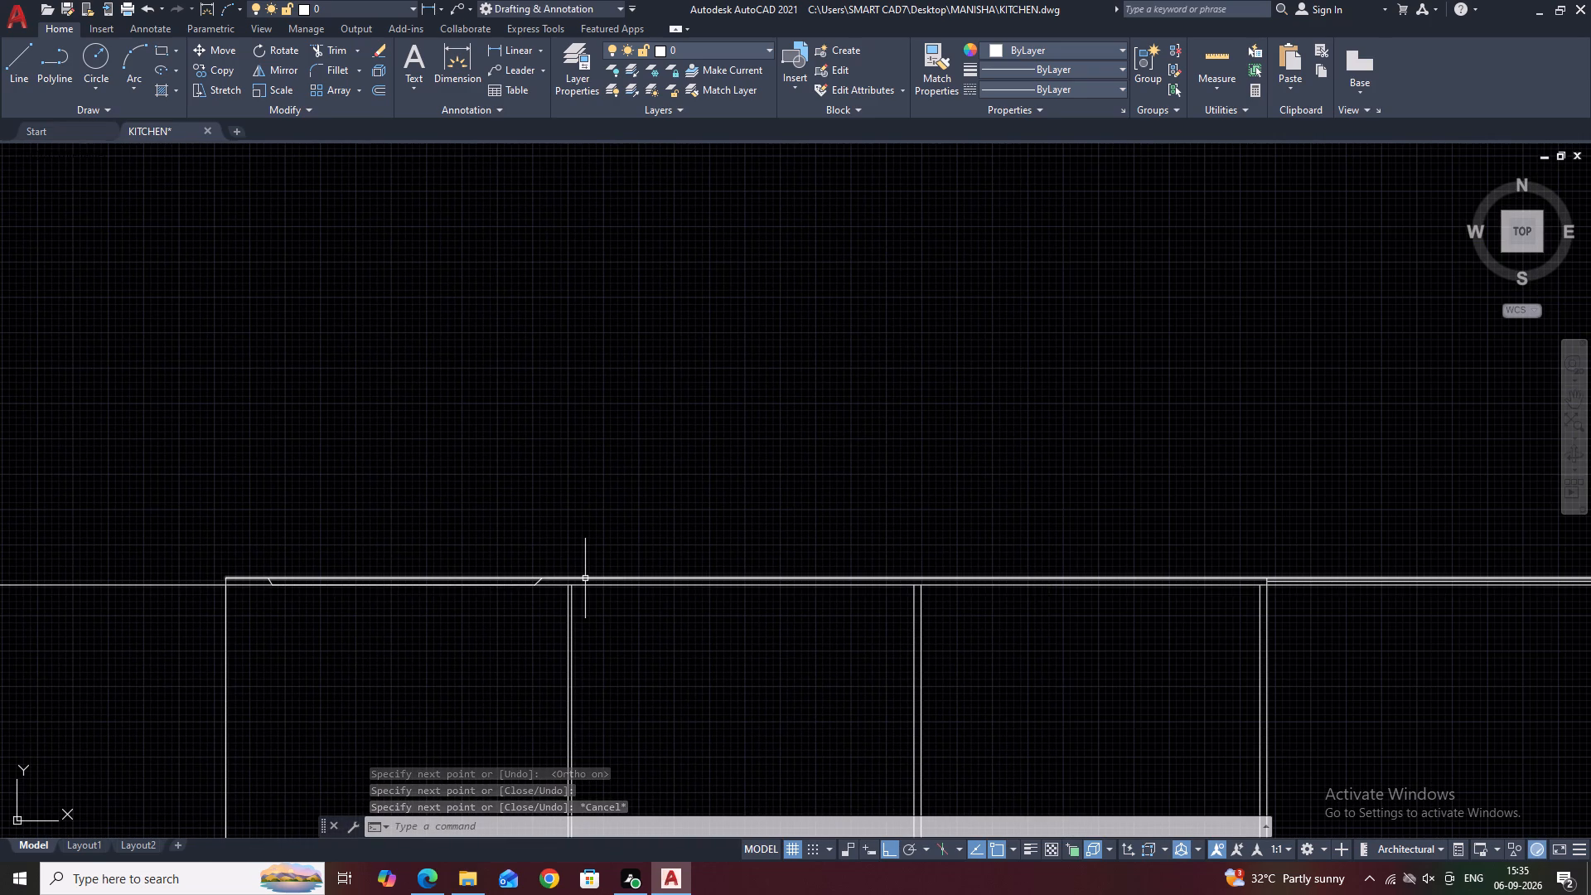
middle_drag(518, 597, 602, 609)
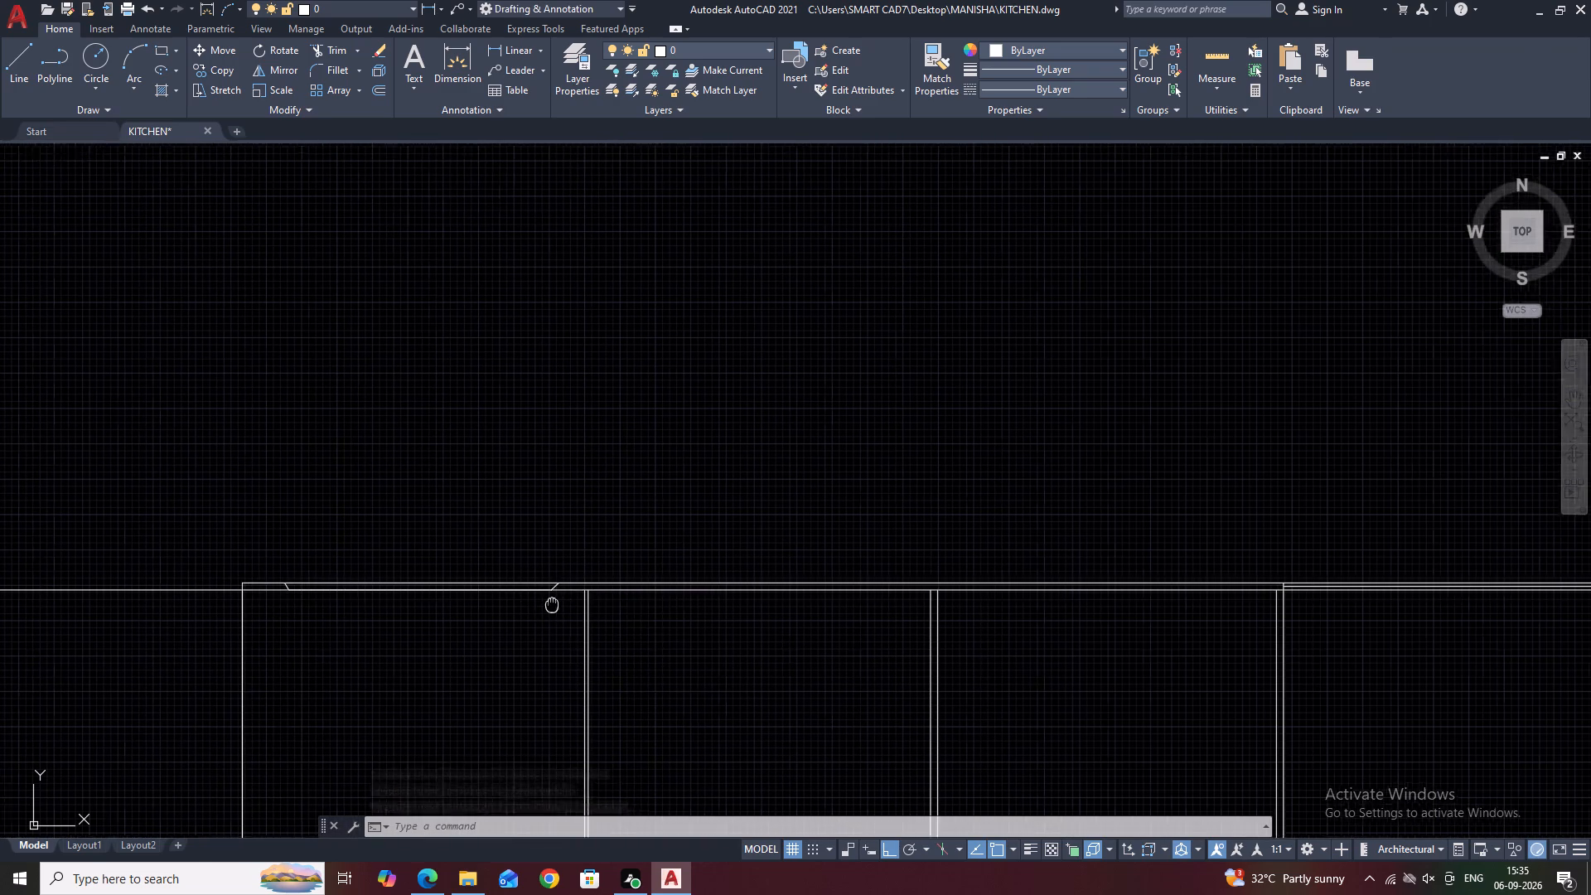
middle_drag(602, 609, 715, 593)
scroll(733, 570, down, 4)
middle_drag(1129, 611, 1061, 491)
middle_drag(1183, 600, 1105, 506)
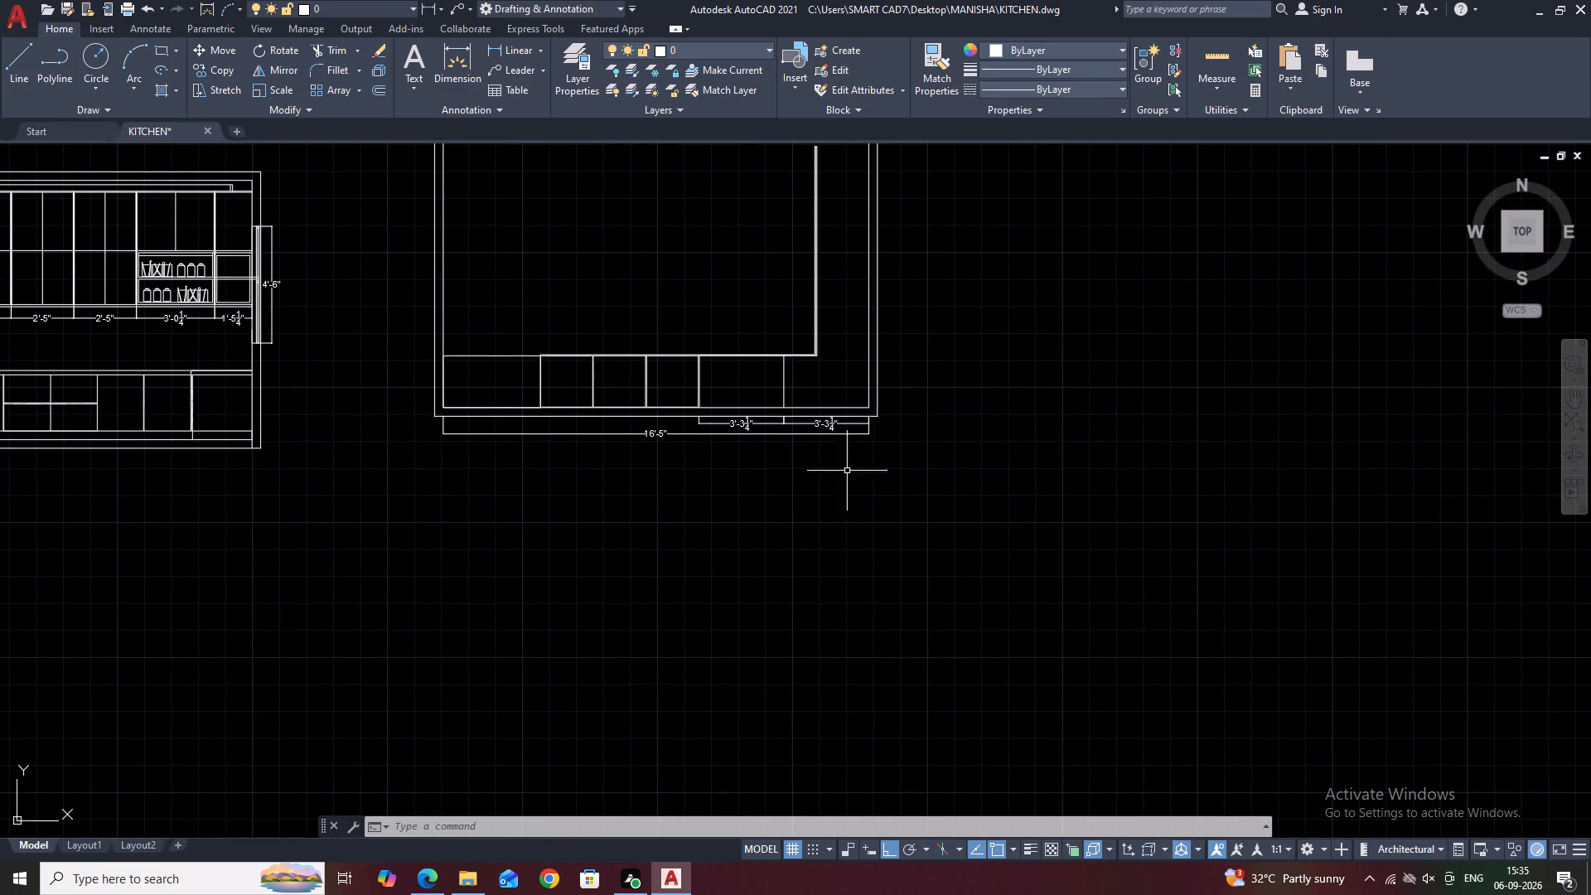
Draw a rectangle in the first compartment, hanging from the recess's bottom line between its two slanted ends.
scroll(588, 330, up, 2)
middle_drag(431, 462, 645, 492)
scroll(723, 431, up, 2)
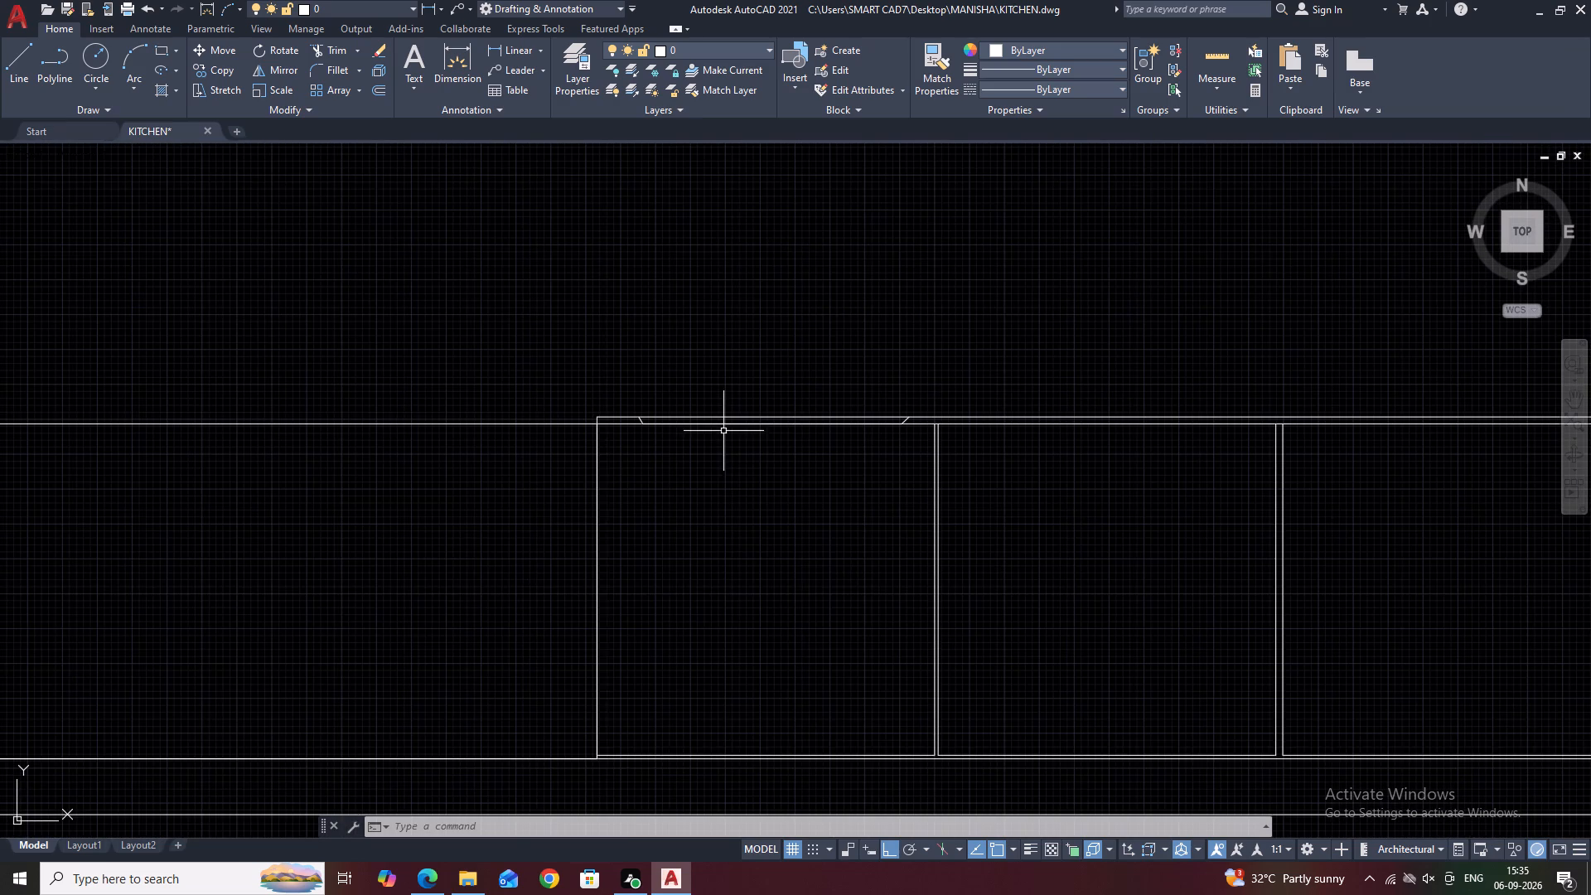
key(t)
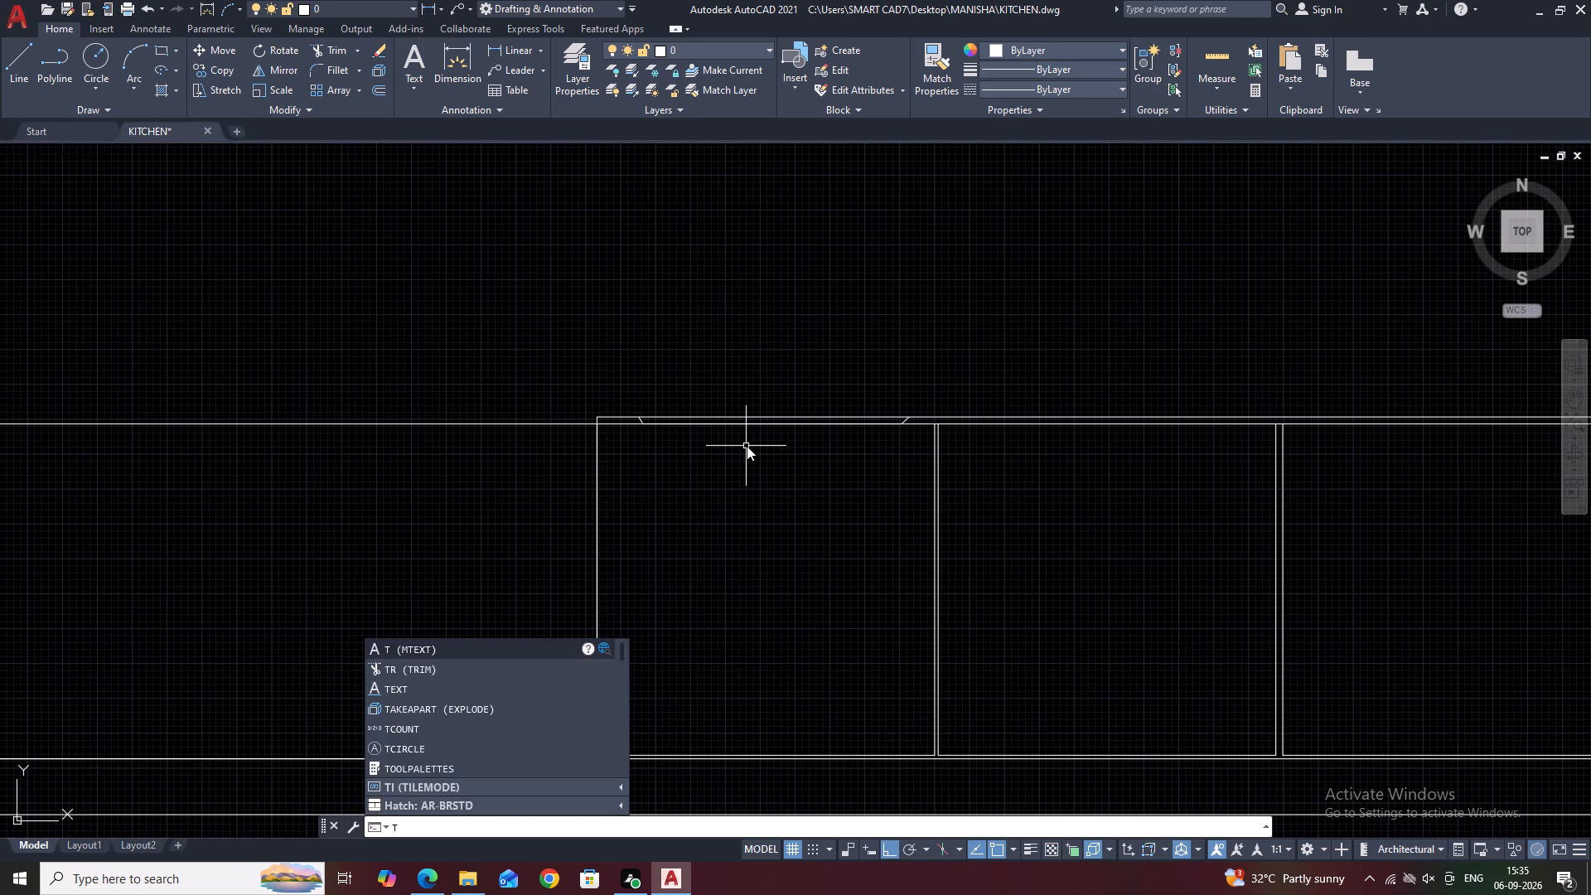
key(Escape)
text(RE)
text(C)
key(space)
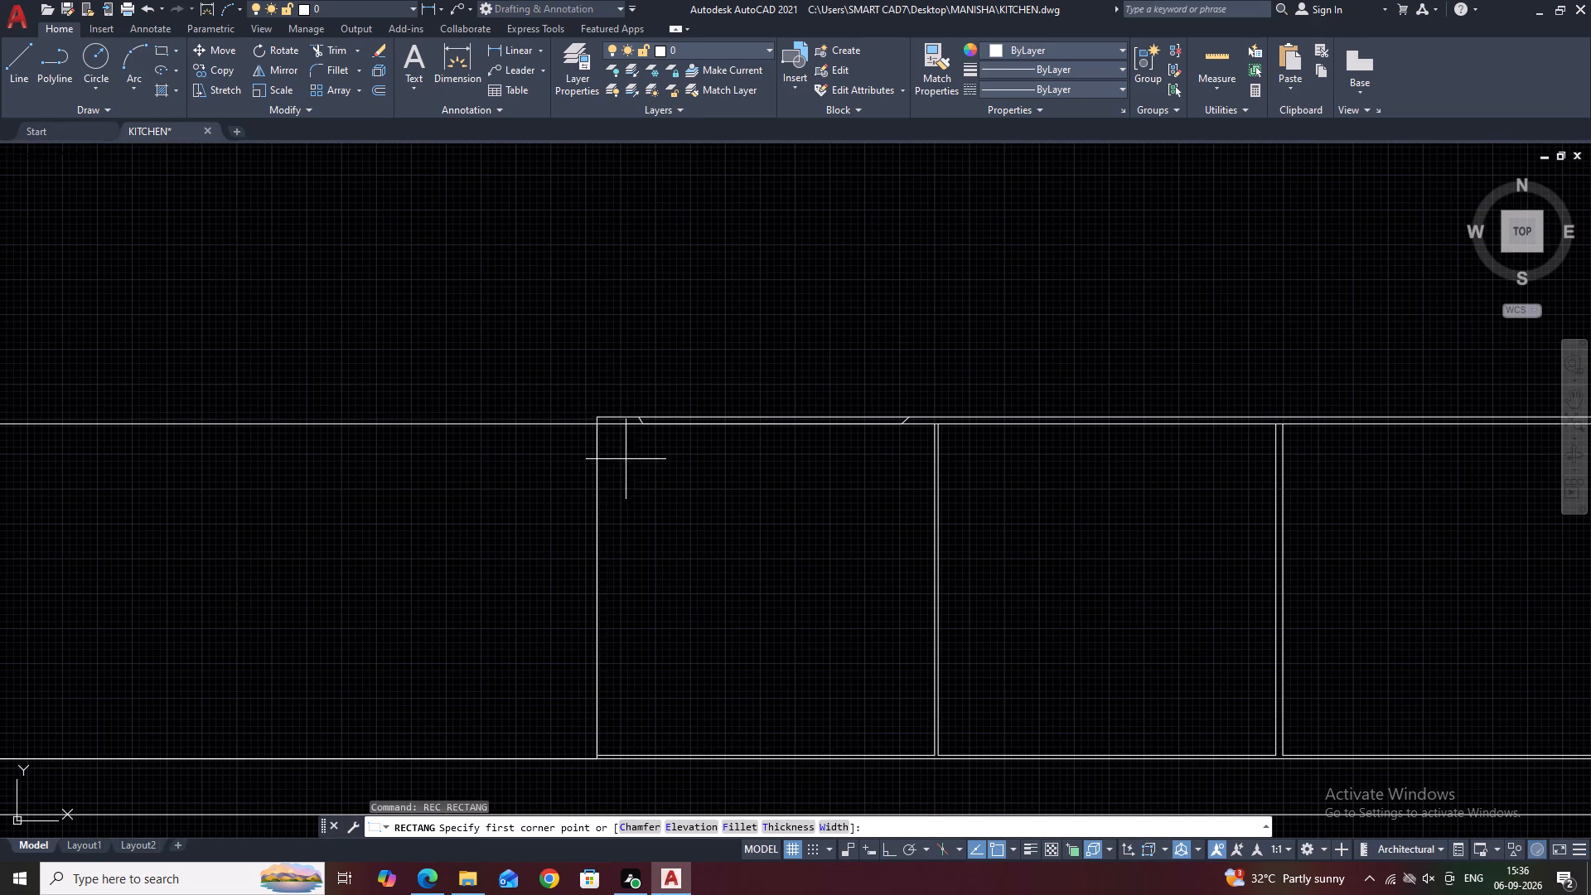
scroll(641, 434, up, 2)
click(638, 408)
scroll(698, 472, down, 2)
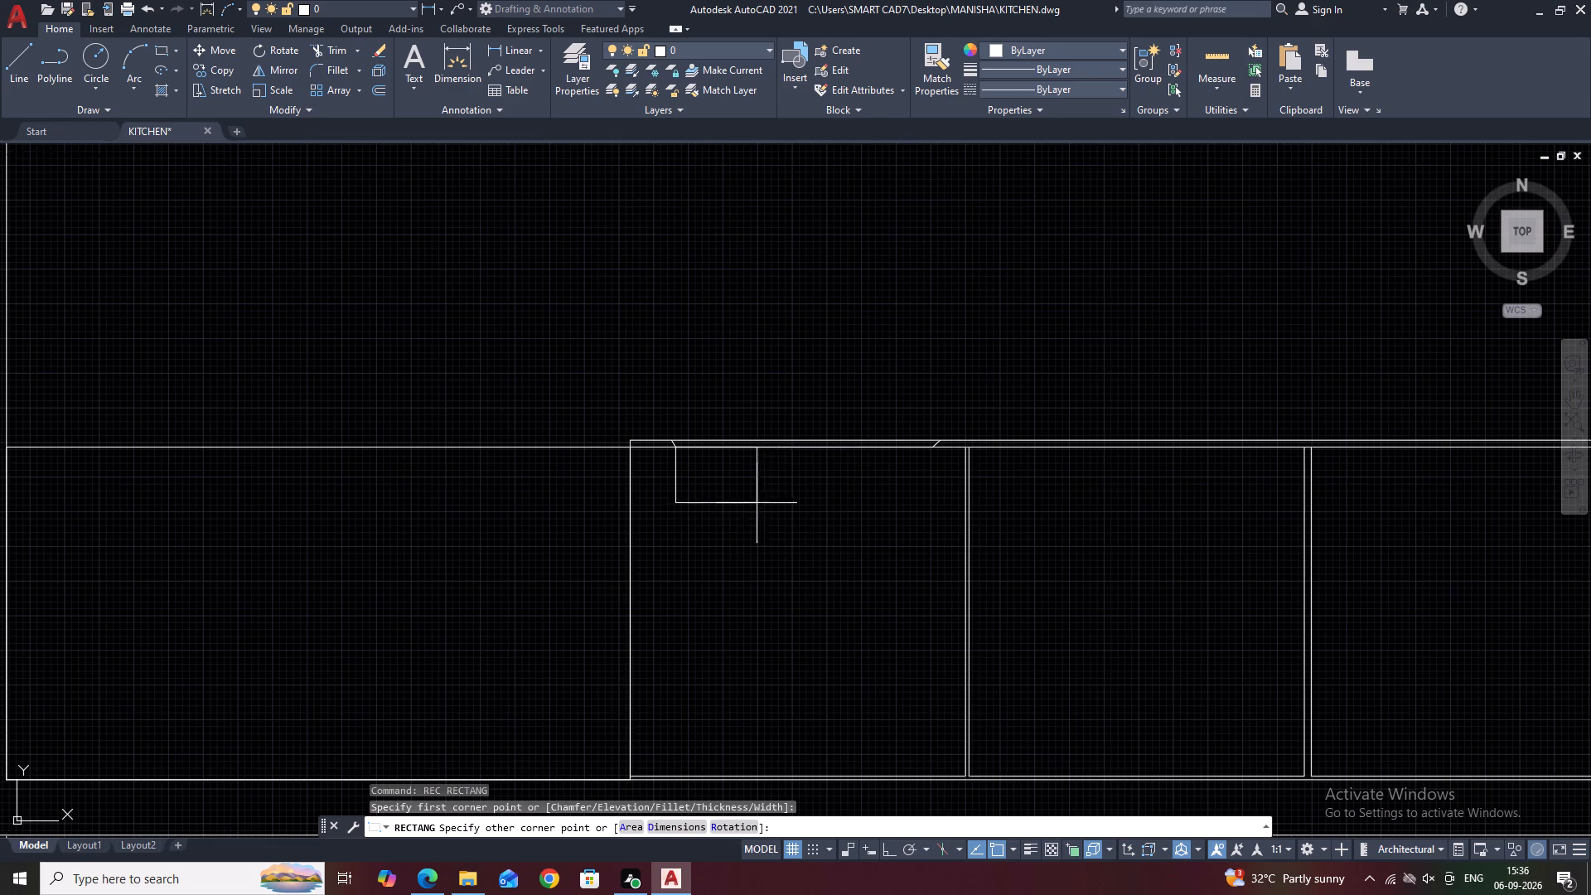
click(932, 630)
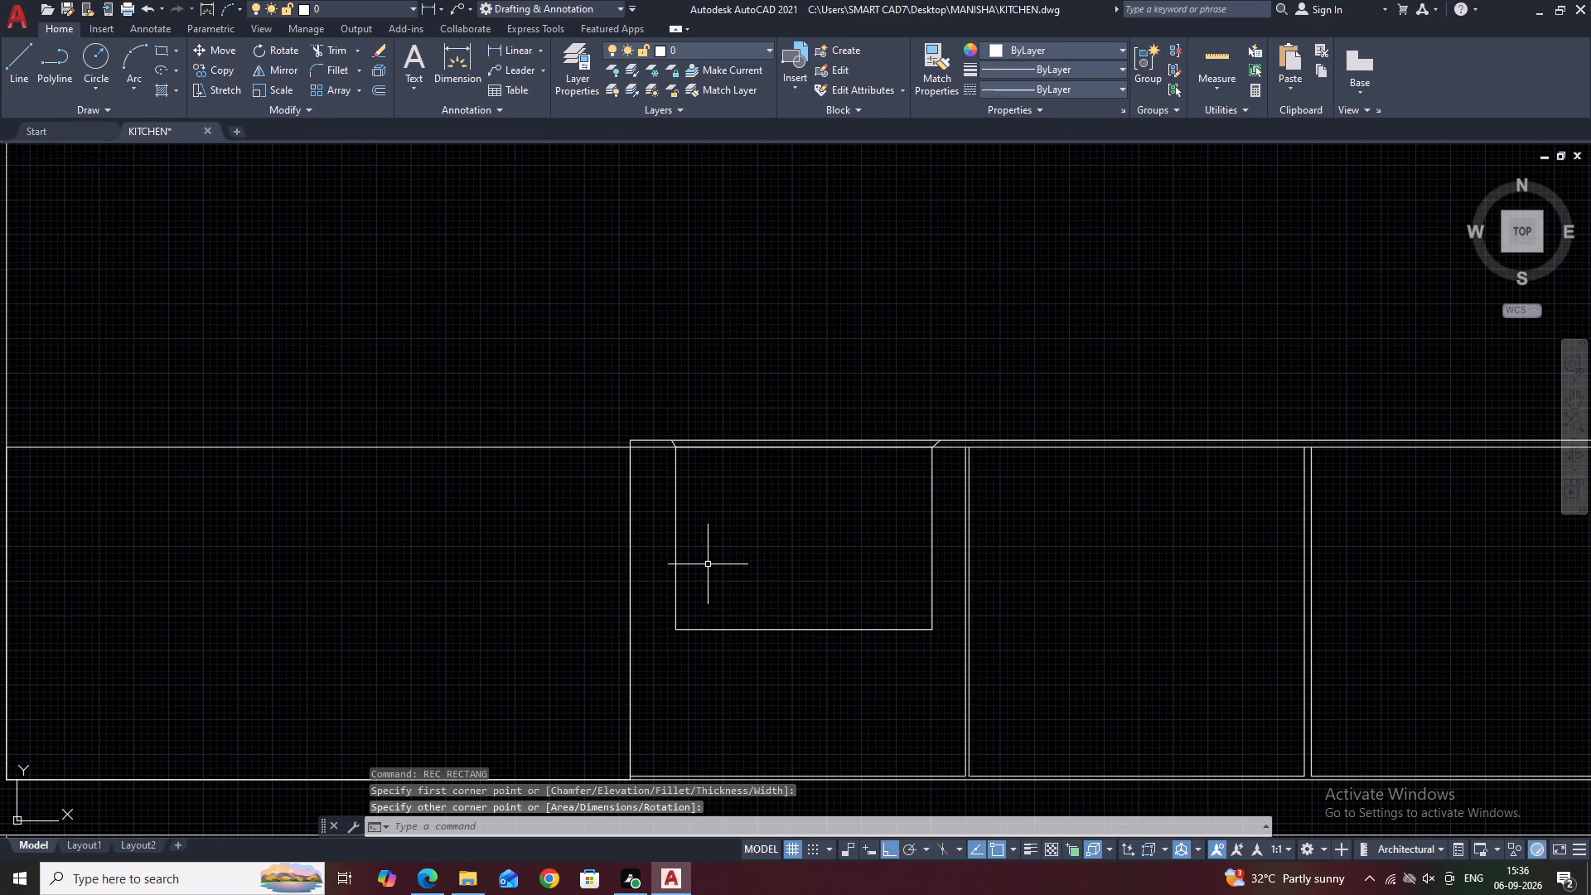
Draw a wide ellipse about 3" high in the upper half of the new rectangle, right of its centre.
middle_drag(705, 564, 774, 628)
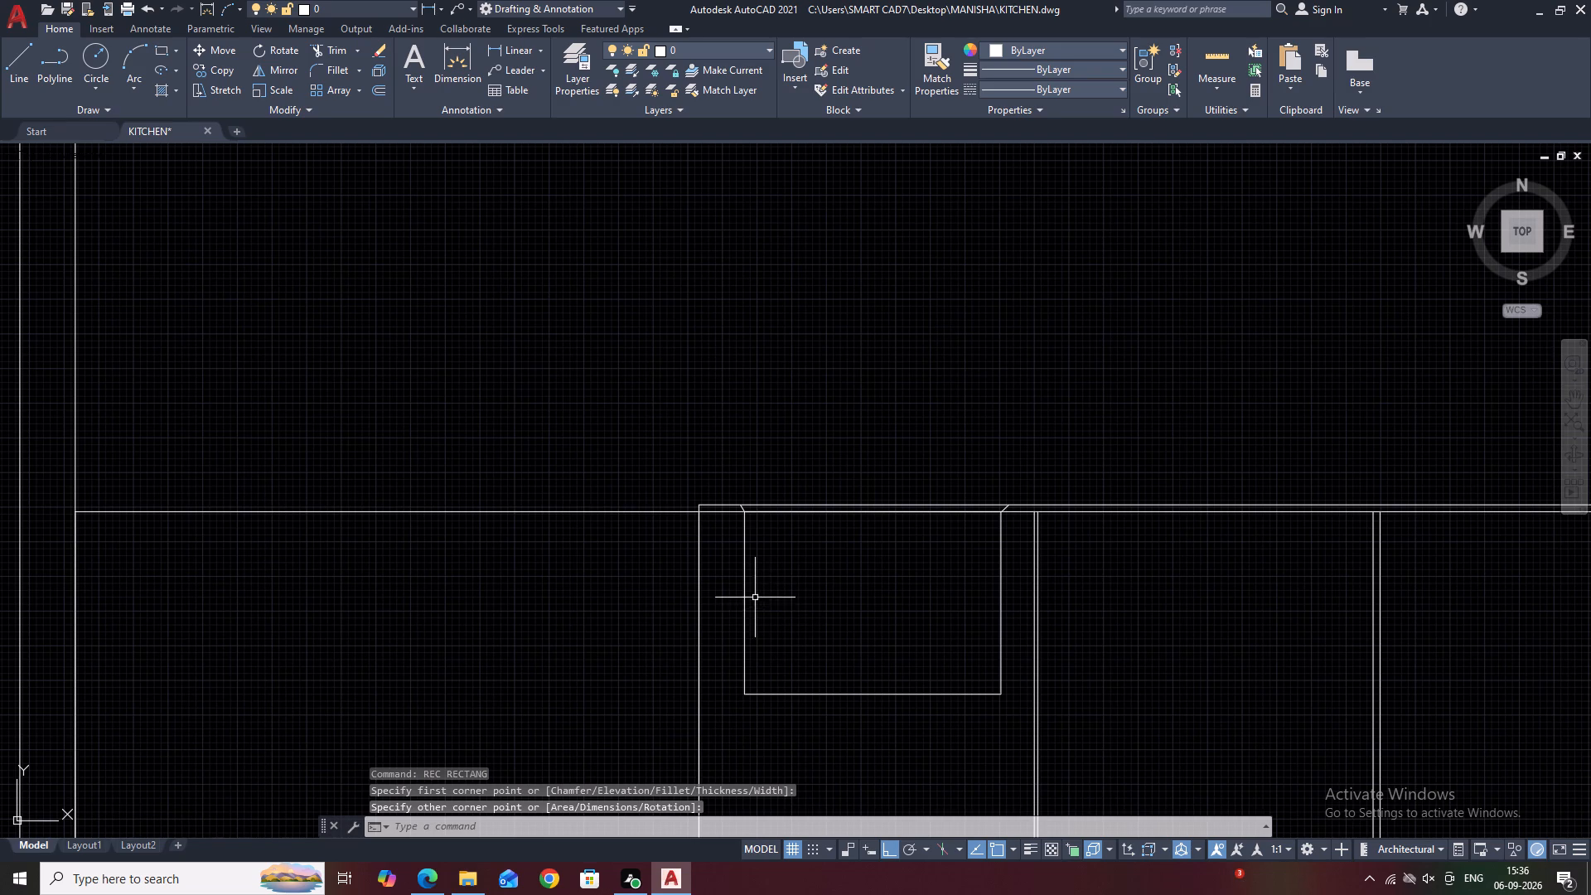
middle_drag(755, 597, 770, 633)
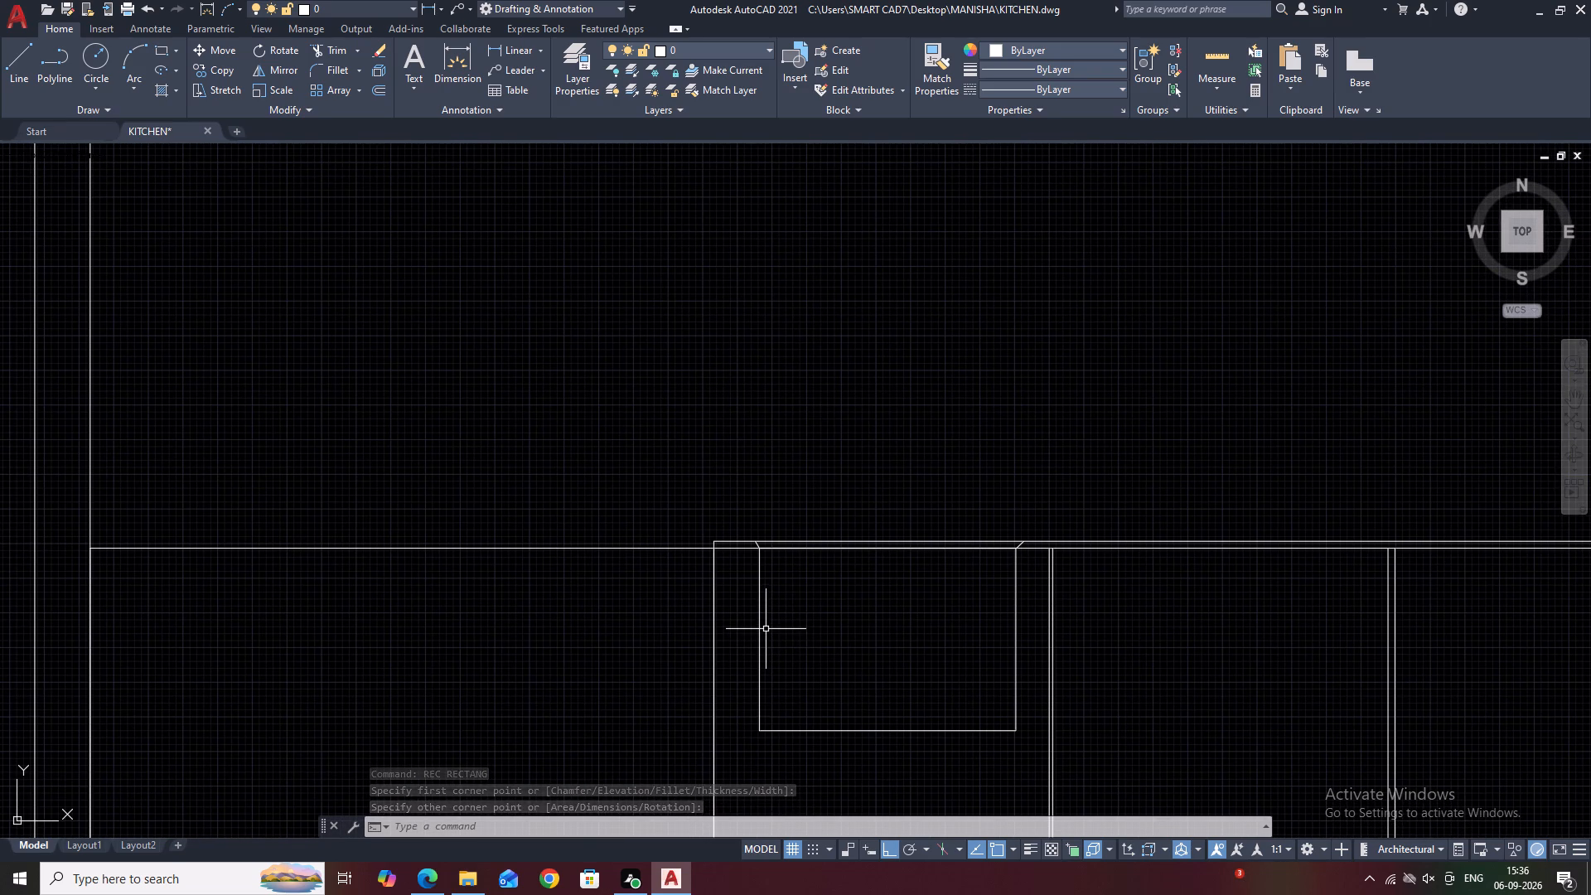
text(EL)
key(space)
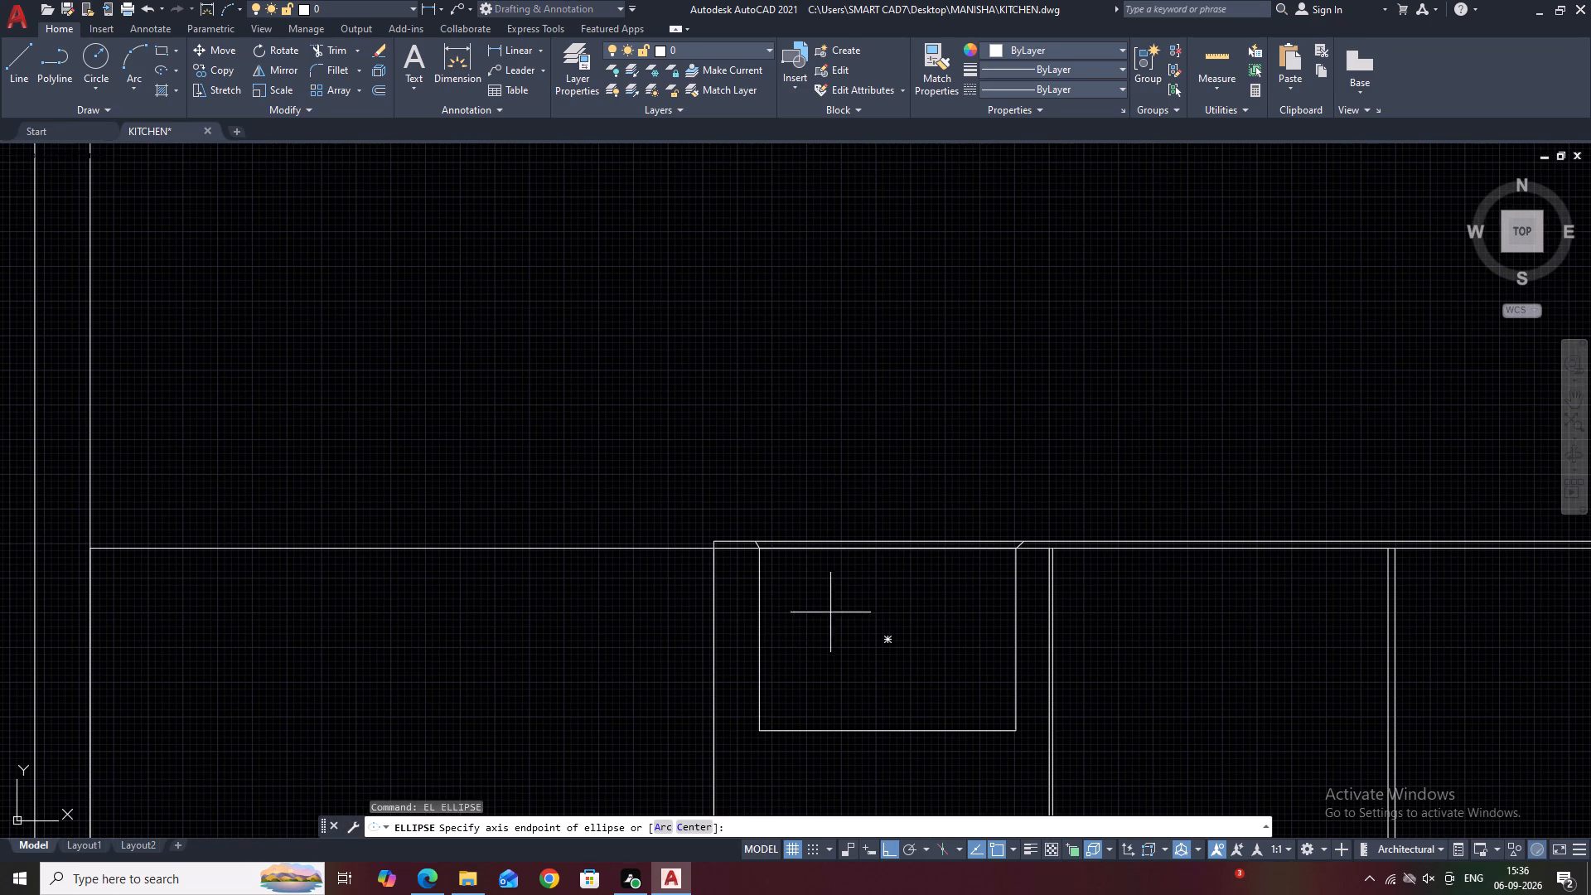
click(921, 629)
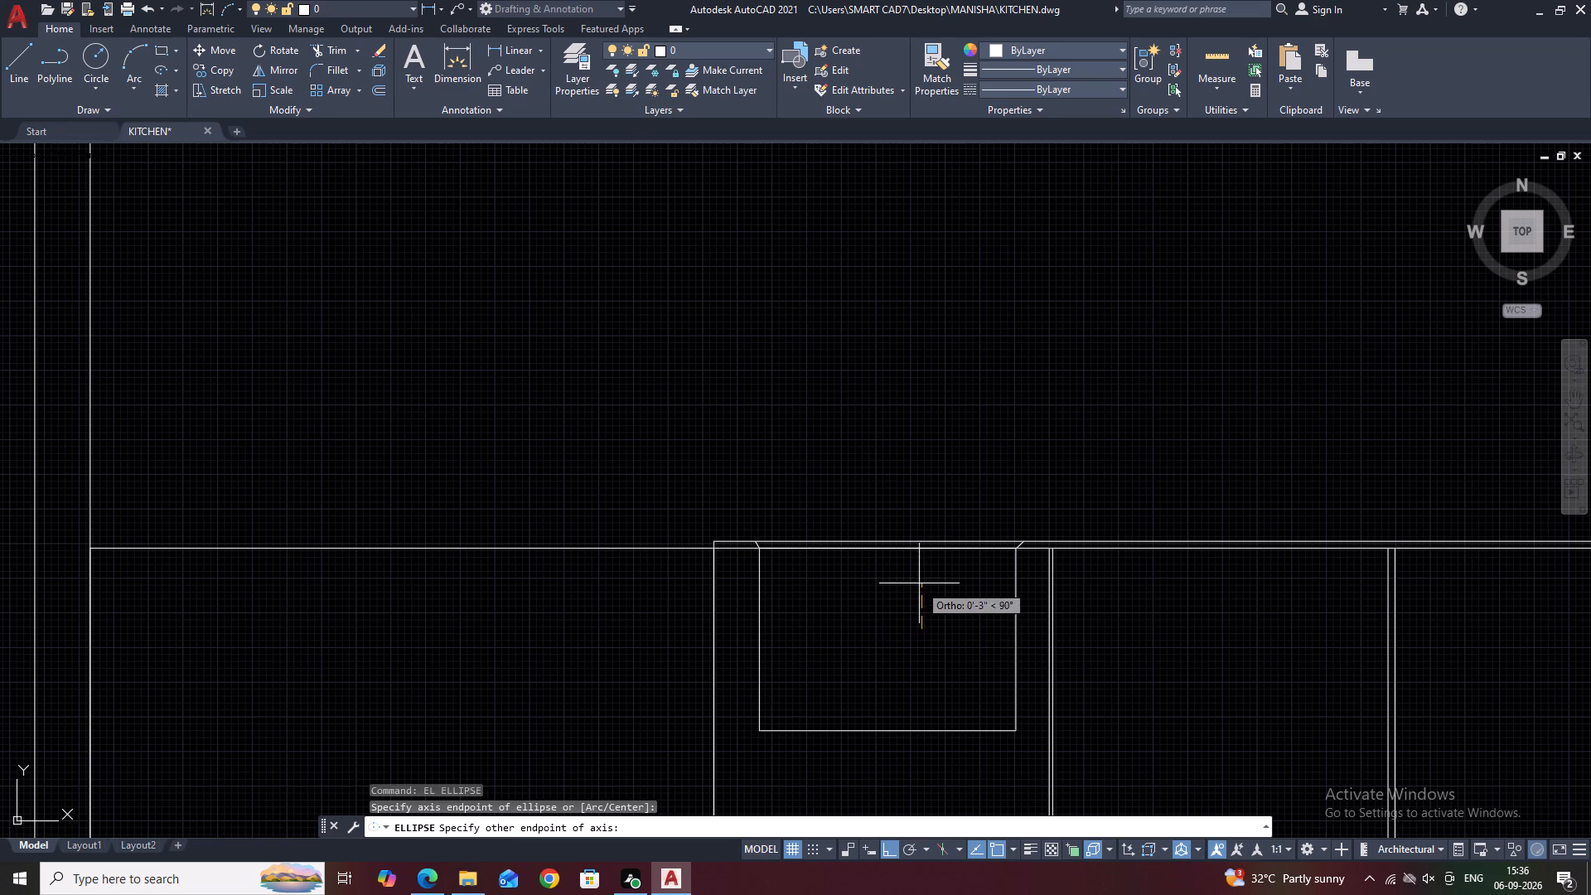
click(919, 587)
click(915, 563)
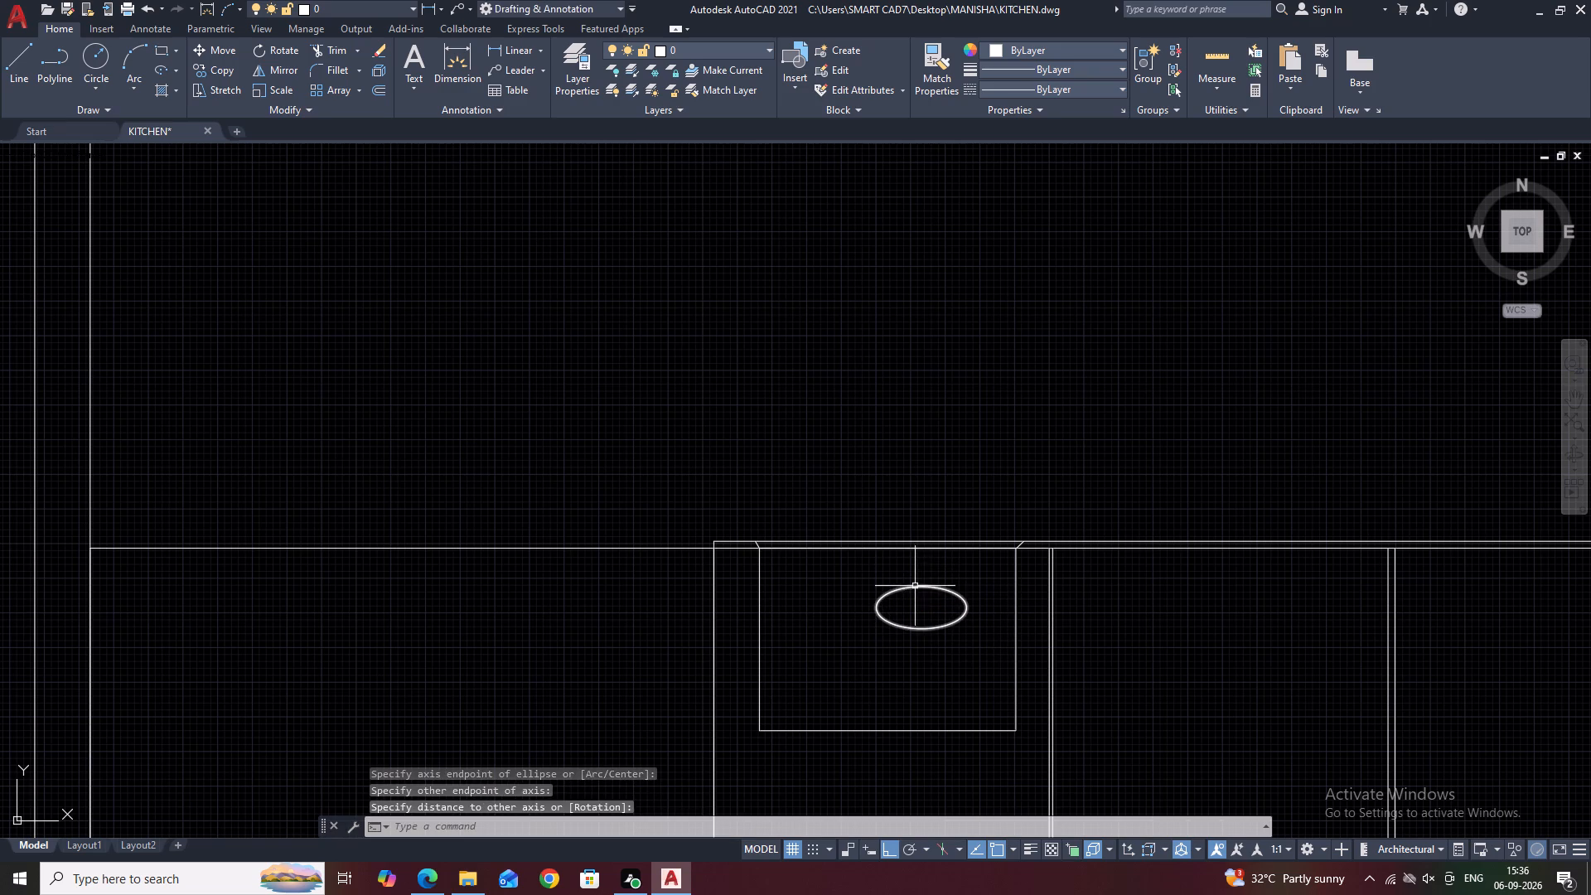
Stretch the ellipse's top up to the compartment's top line to make it an upright oval.
click(915, 586)
click(920, 587)
click(919, 551)
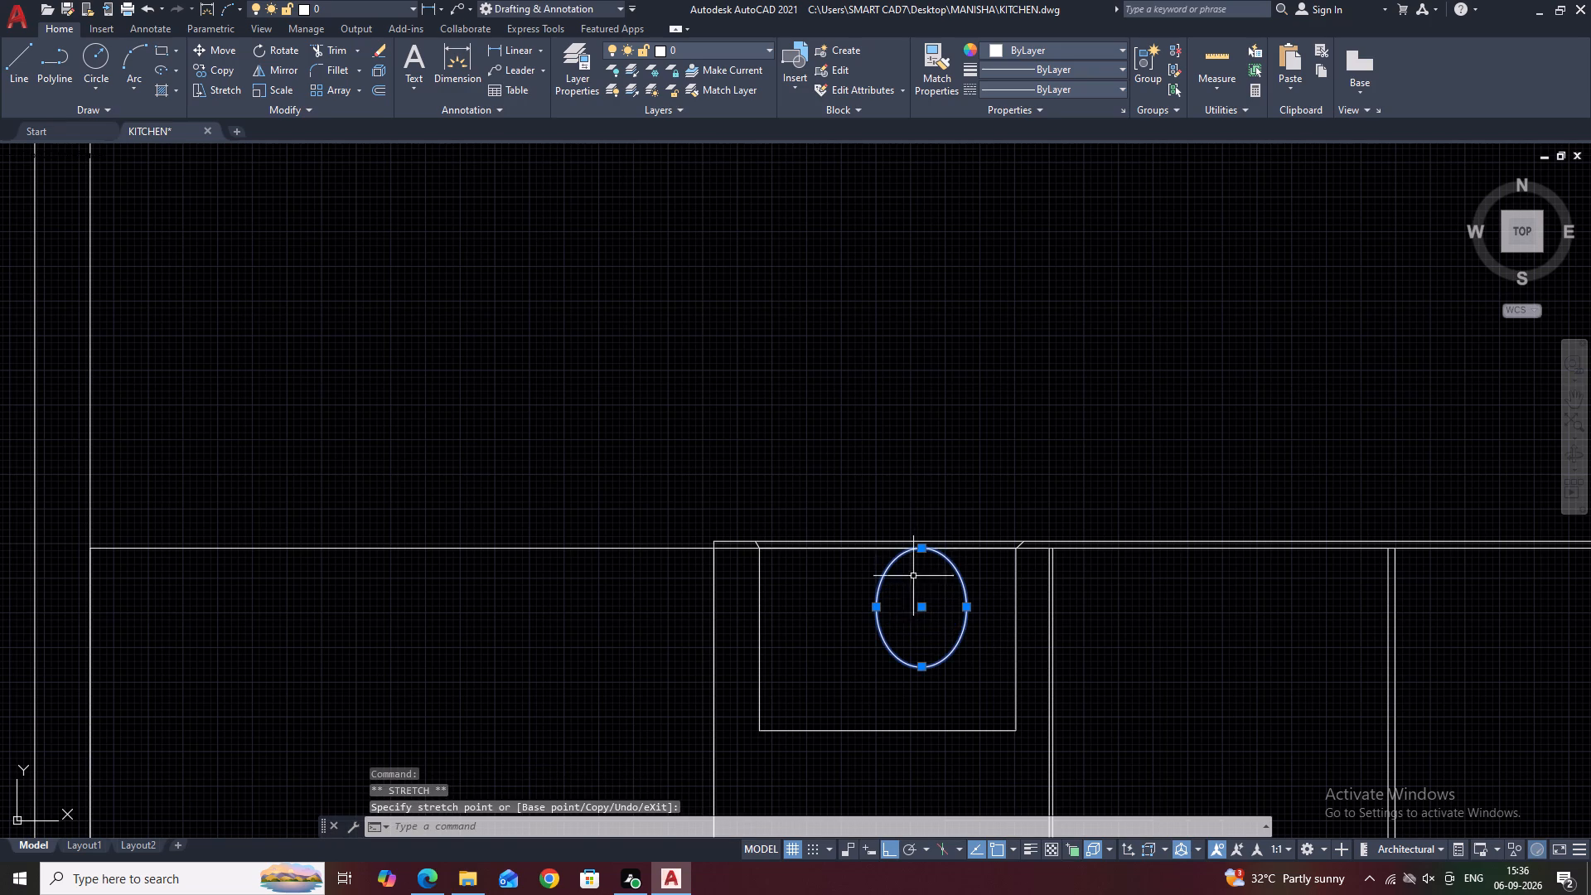
key(Escape)
Offset the ellipse inward by 0.5 to form a double outline.
click(969, 637)
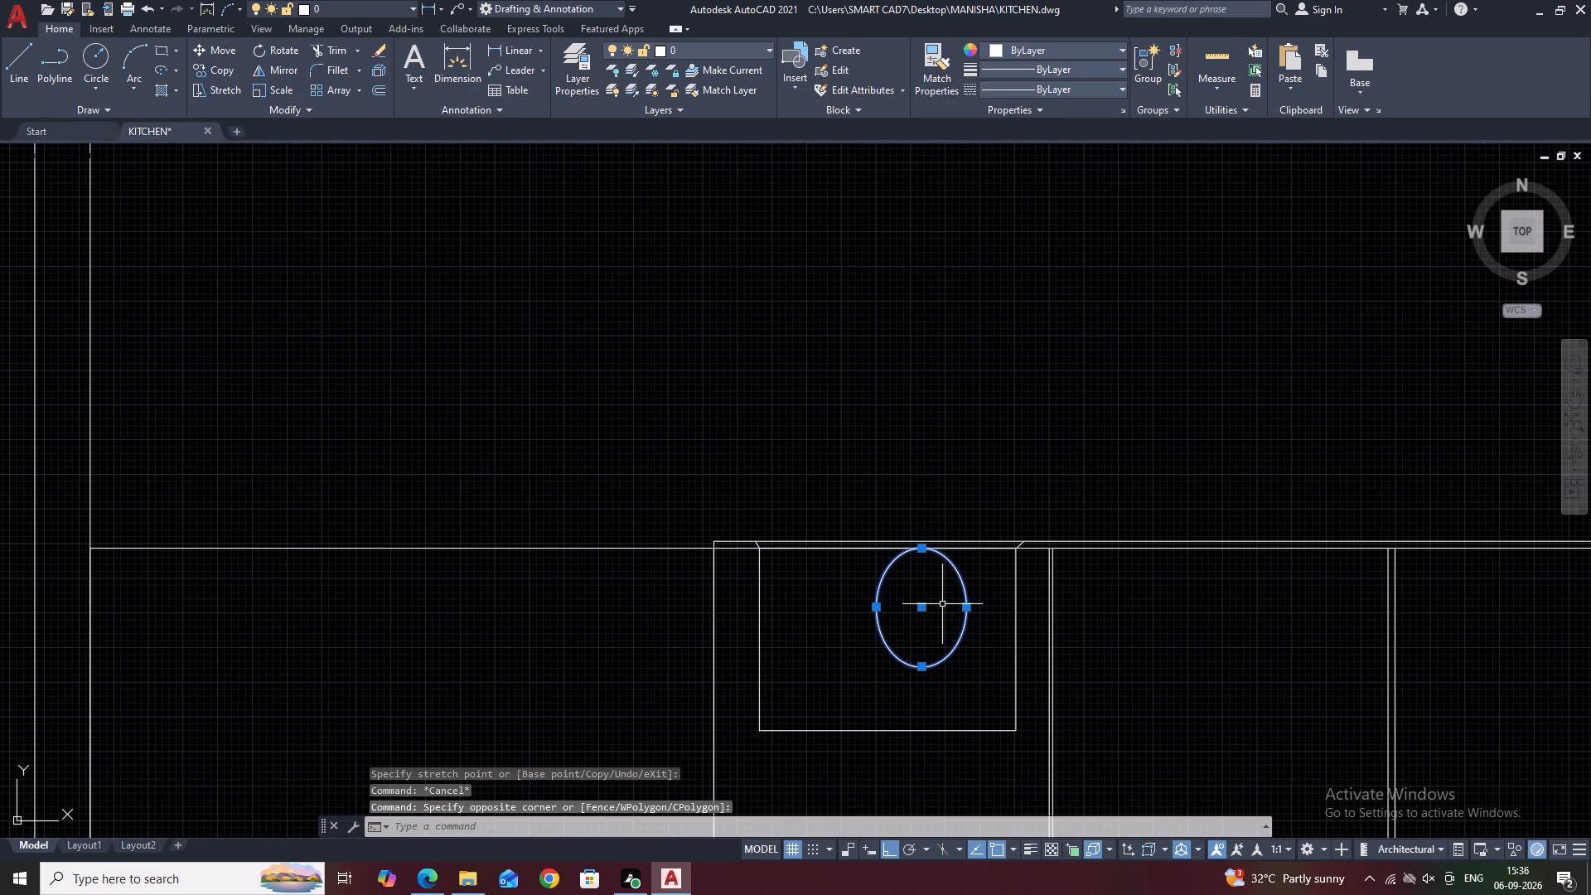
click(942, 604)
text(O)
key(space)
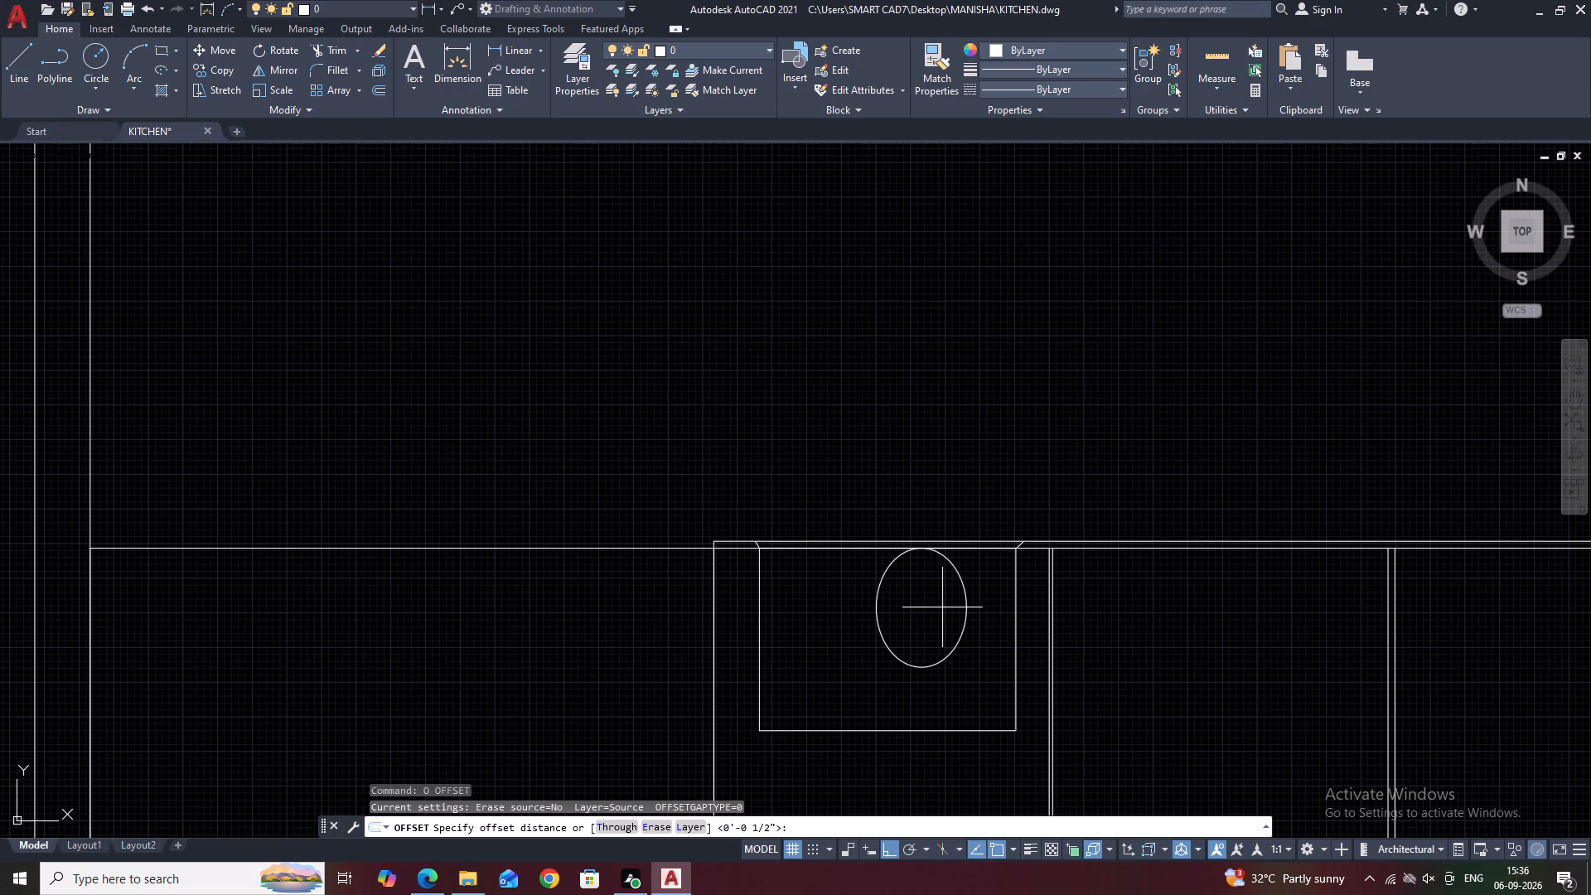
key(0)
key(period)
text(5)
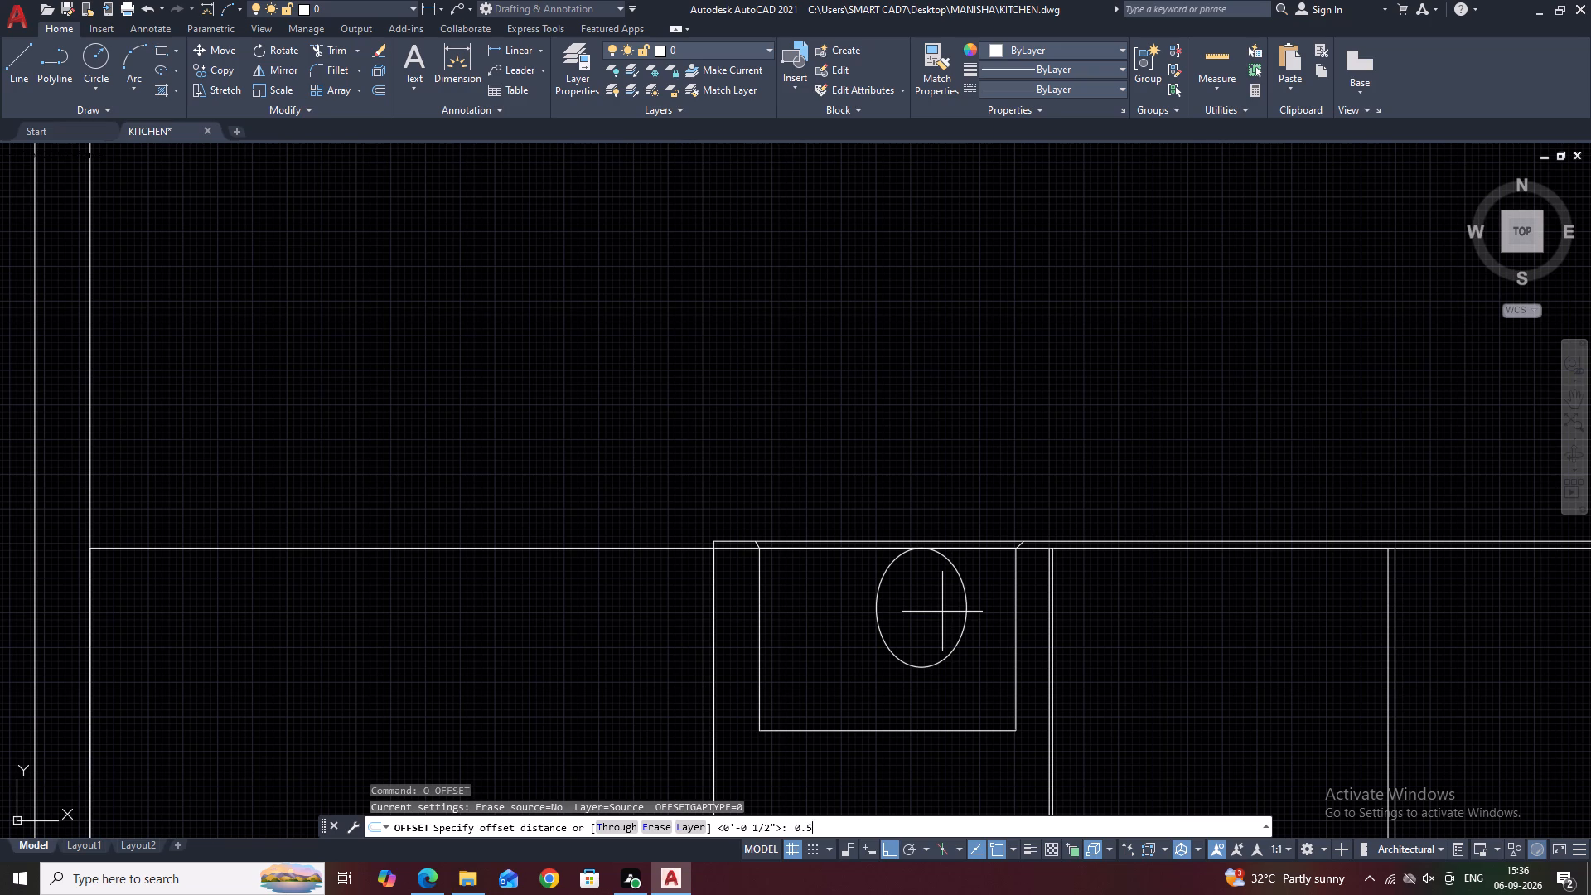
key(space)
click(928, 617)
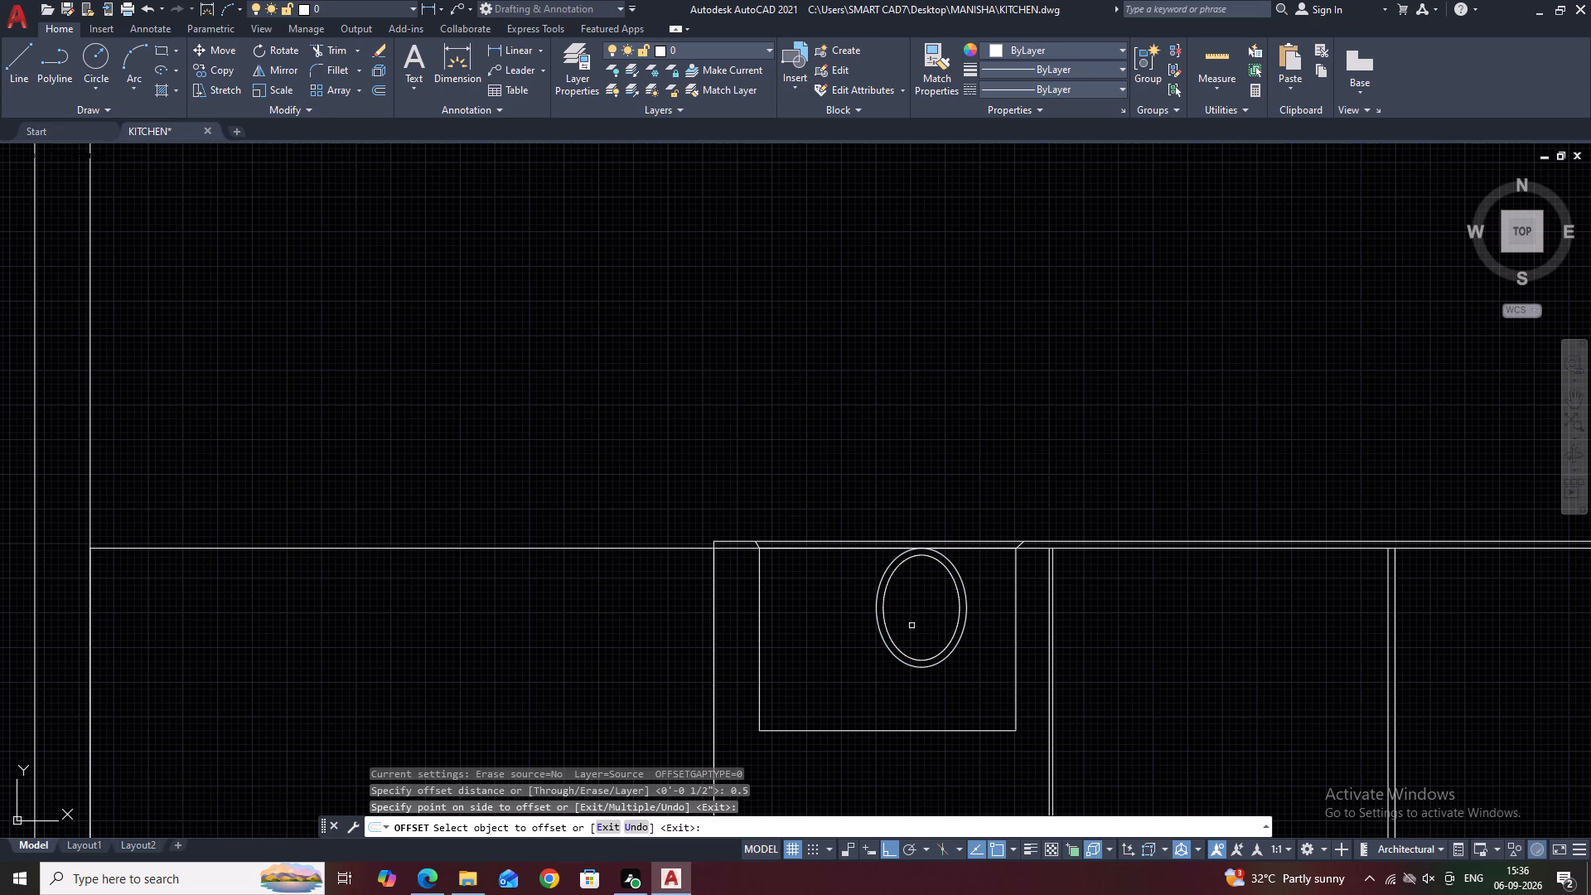
key(Escape)
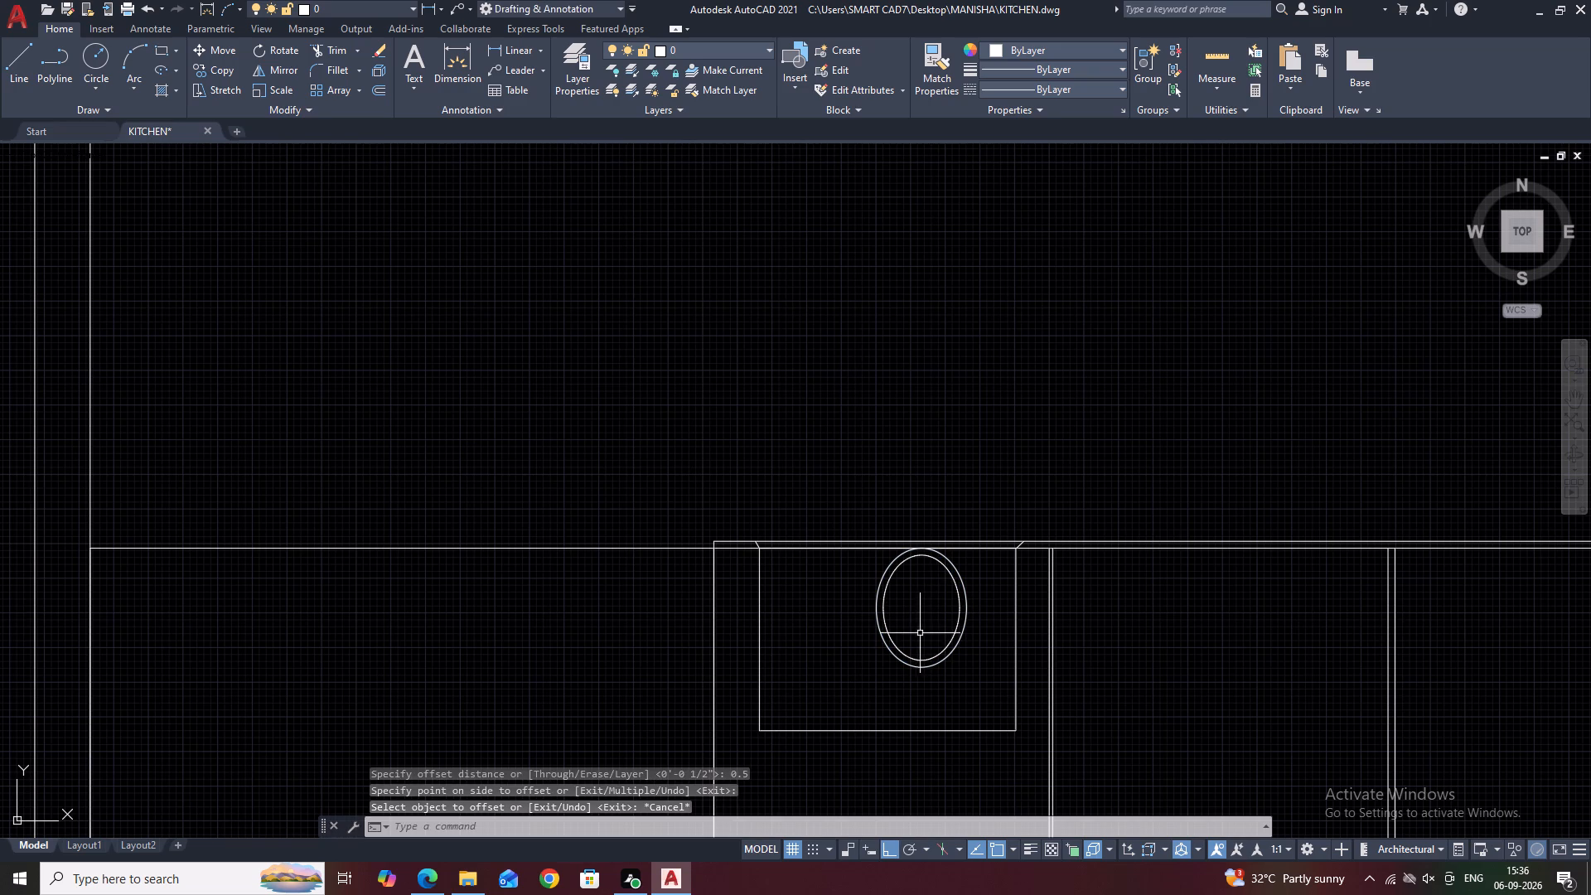
Draw a smaller rectangle inside the first one, starting on the compartment's top line and enclosing both ellipses.
text(RE)
text(C)
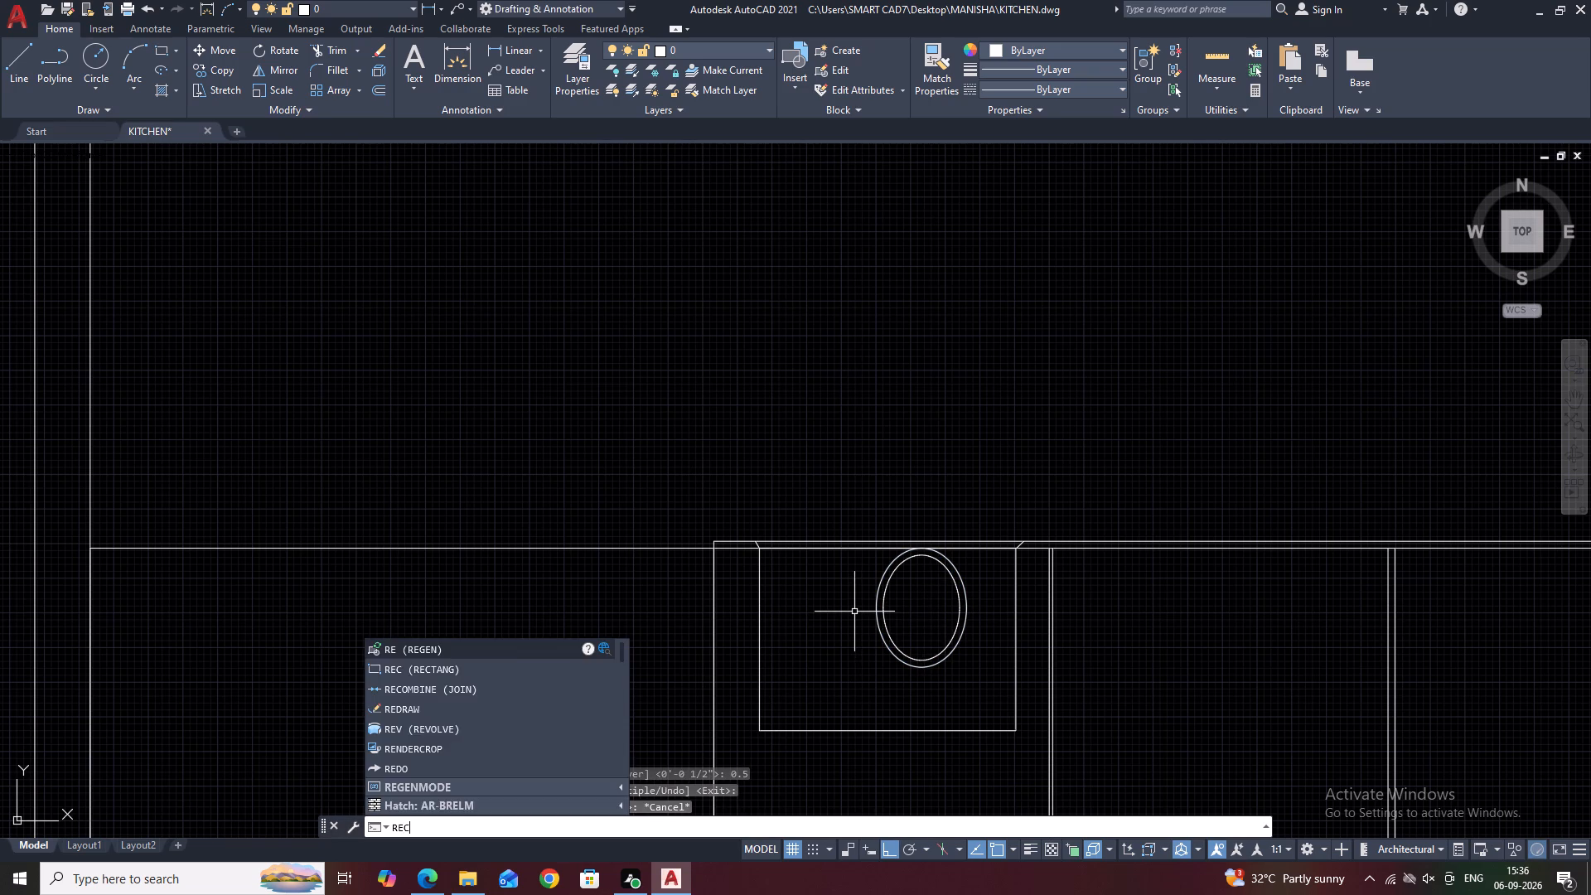
key(space)
click(795, 551)
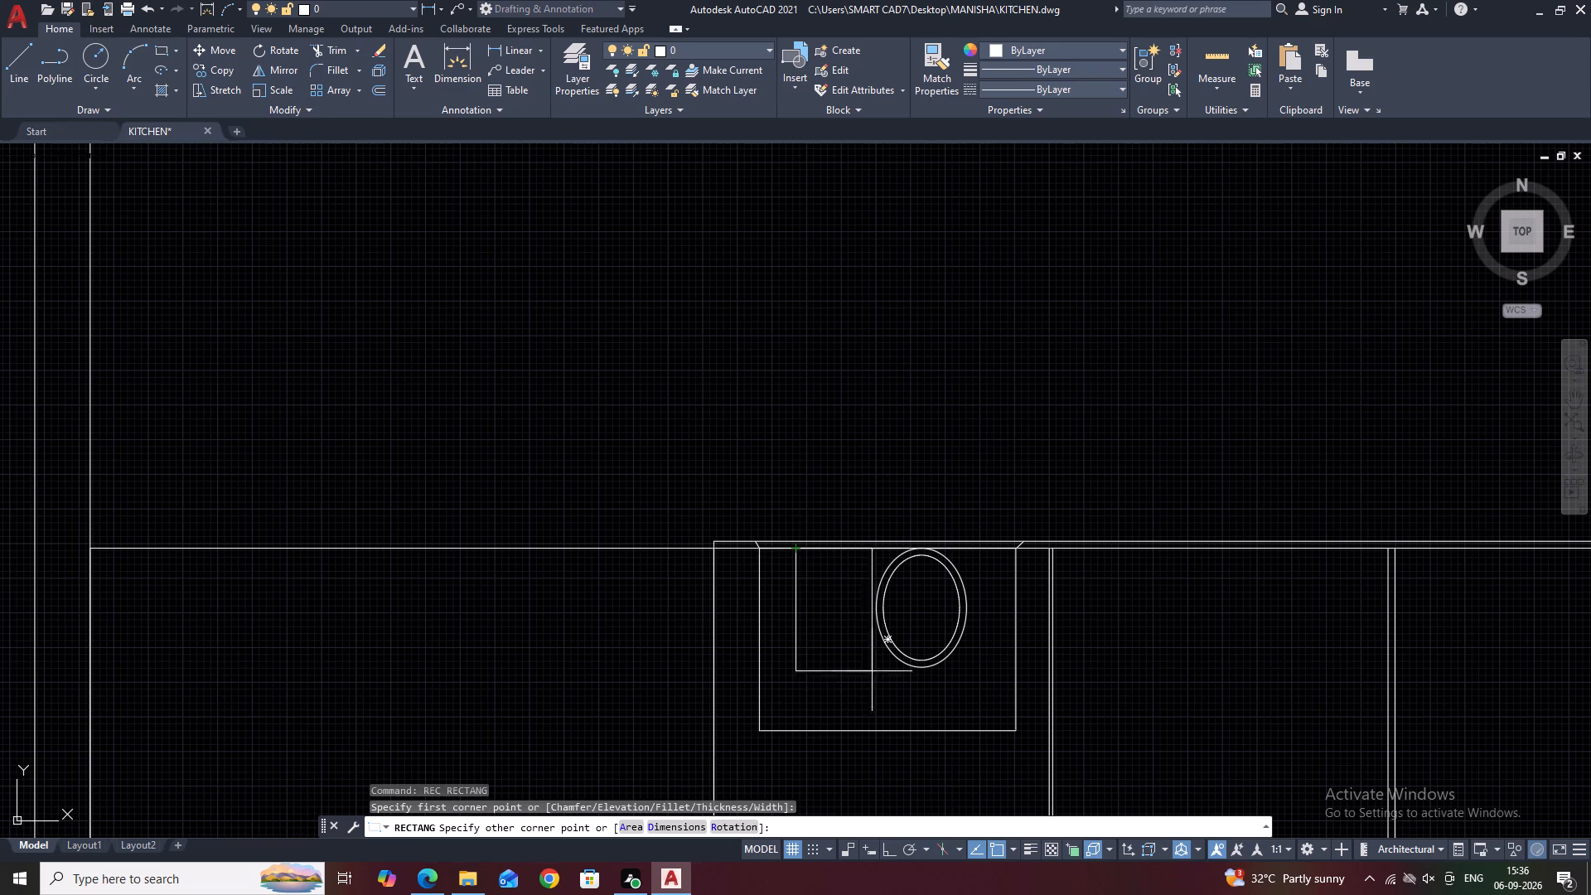
click(988, 696)
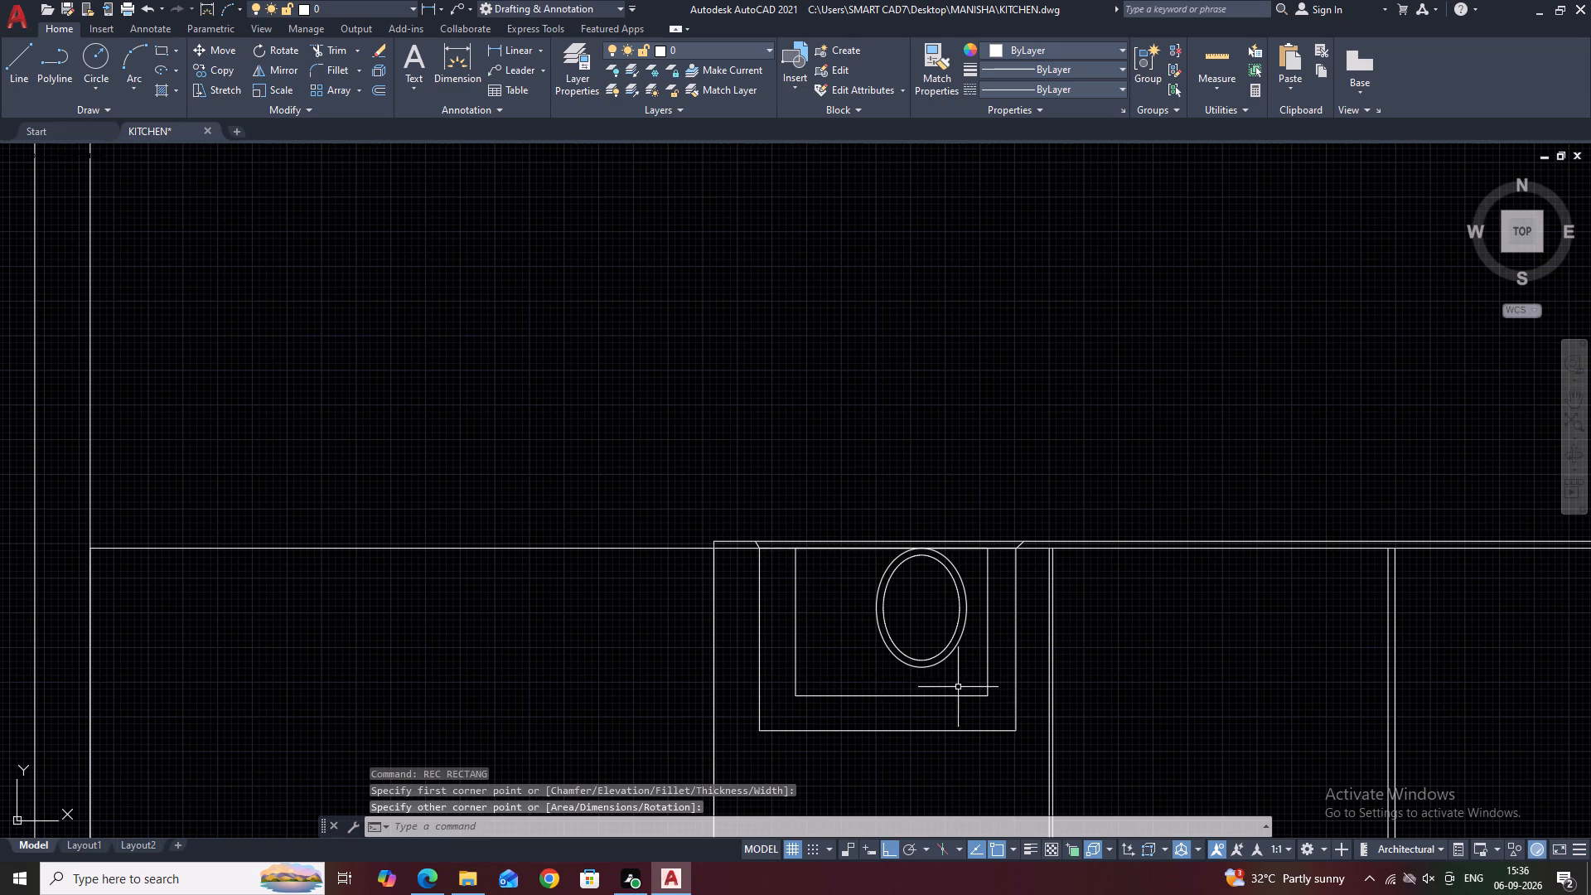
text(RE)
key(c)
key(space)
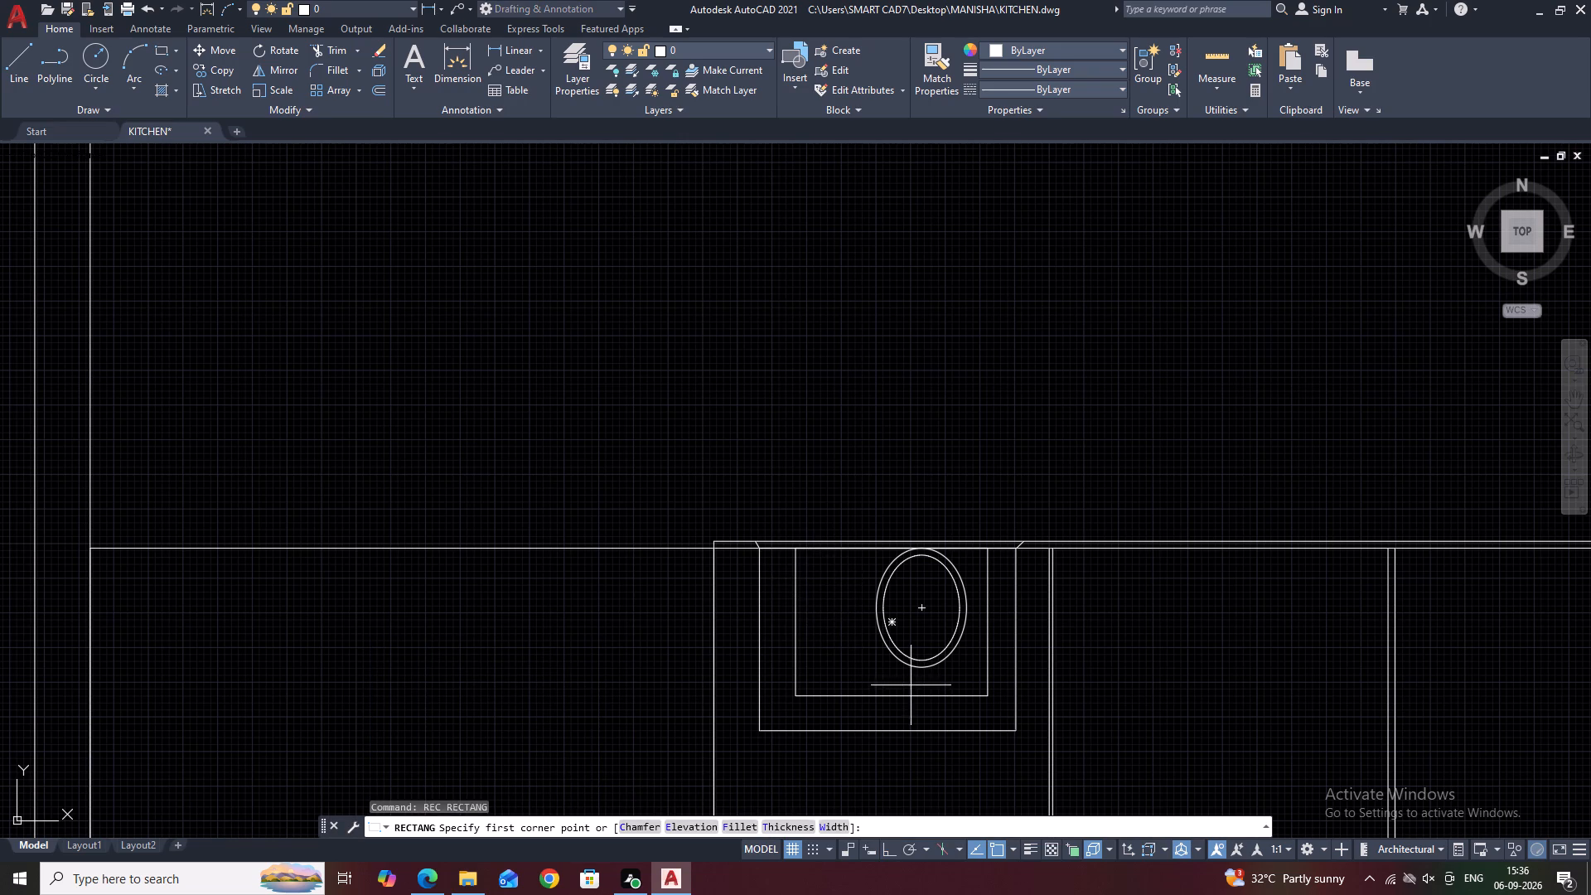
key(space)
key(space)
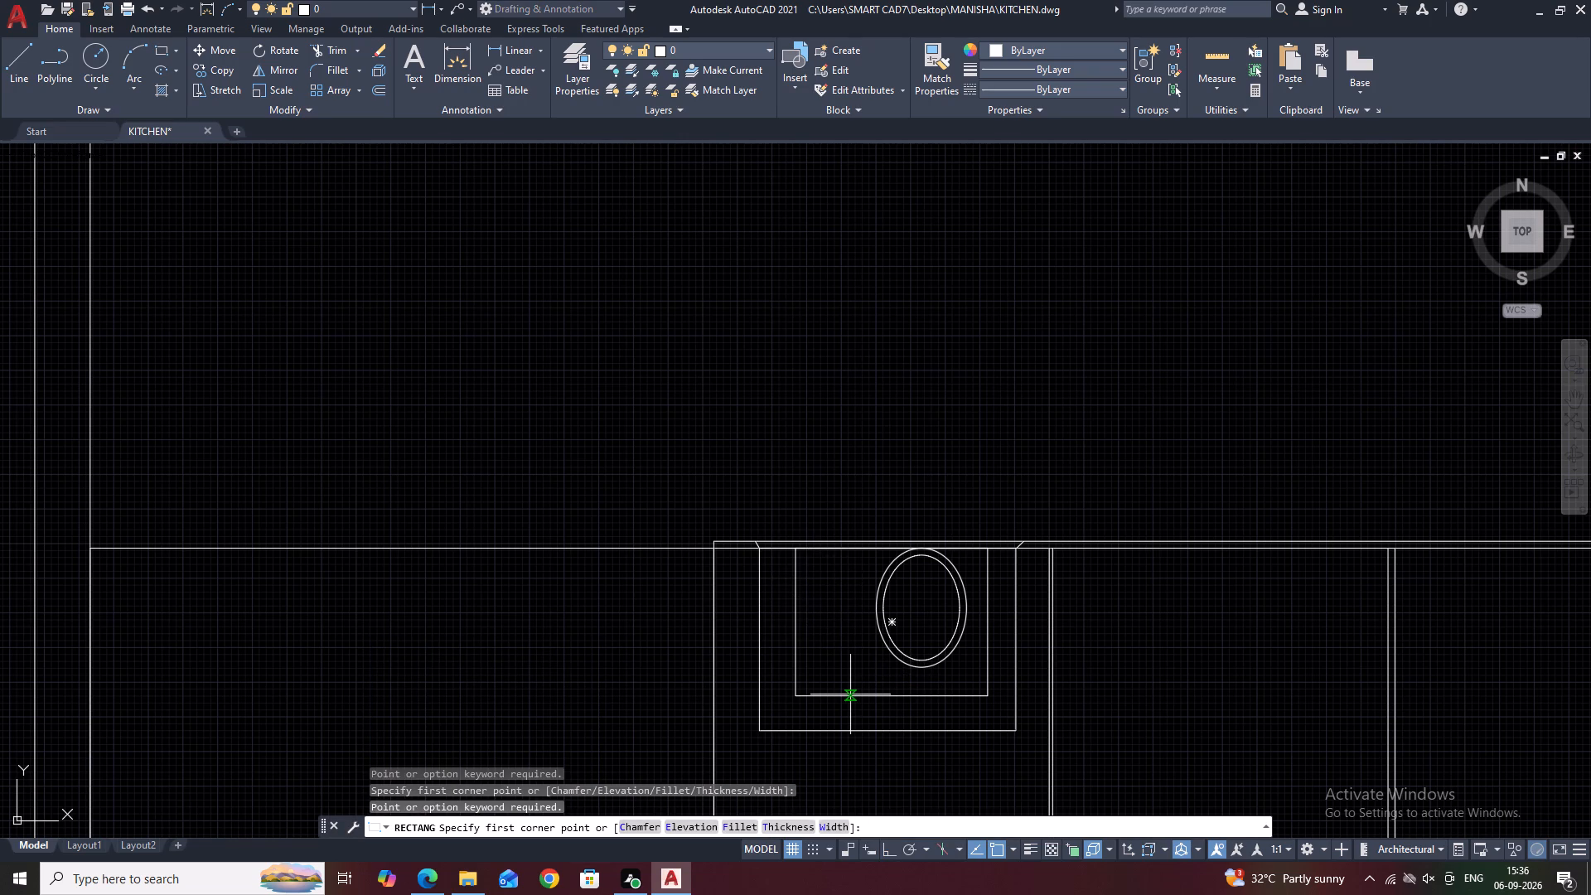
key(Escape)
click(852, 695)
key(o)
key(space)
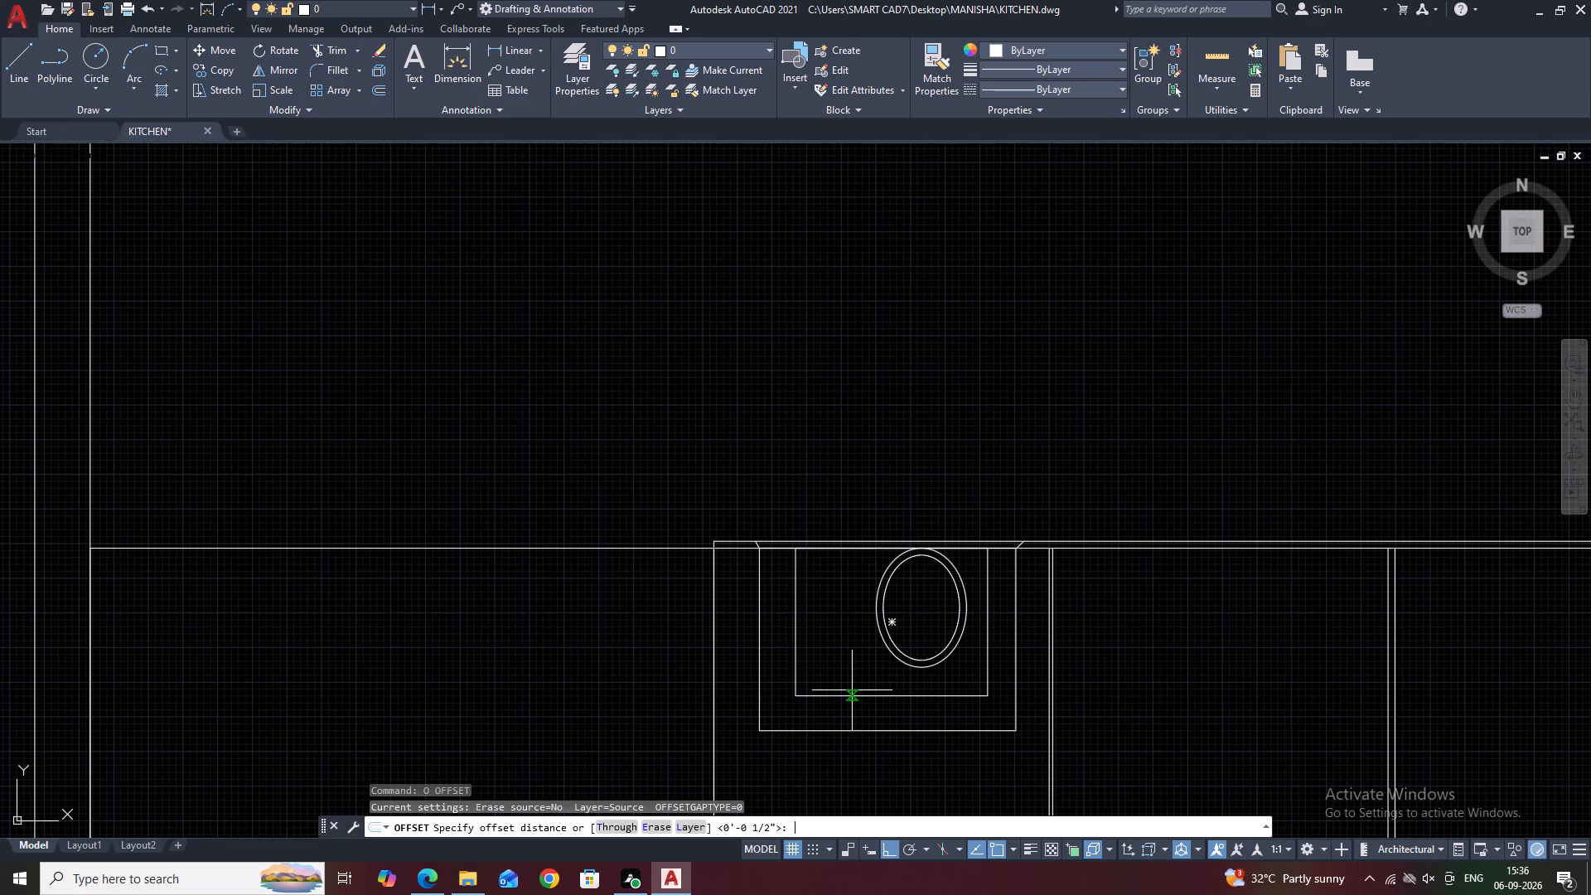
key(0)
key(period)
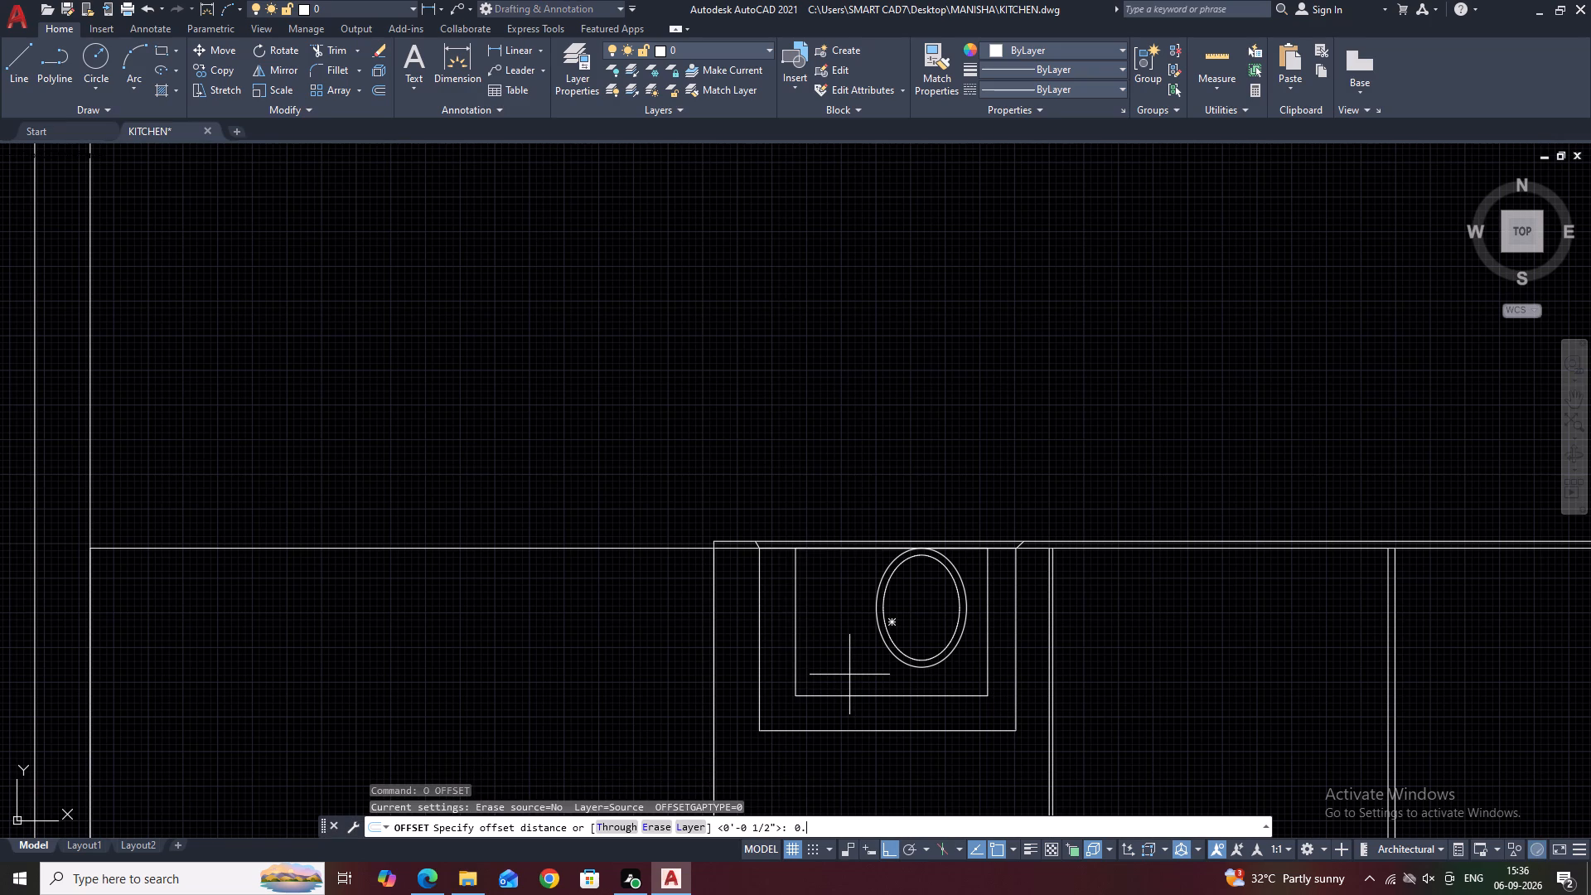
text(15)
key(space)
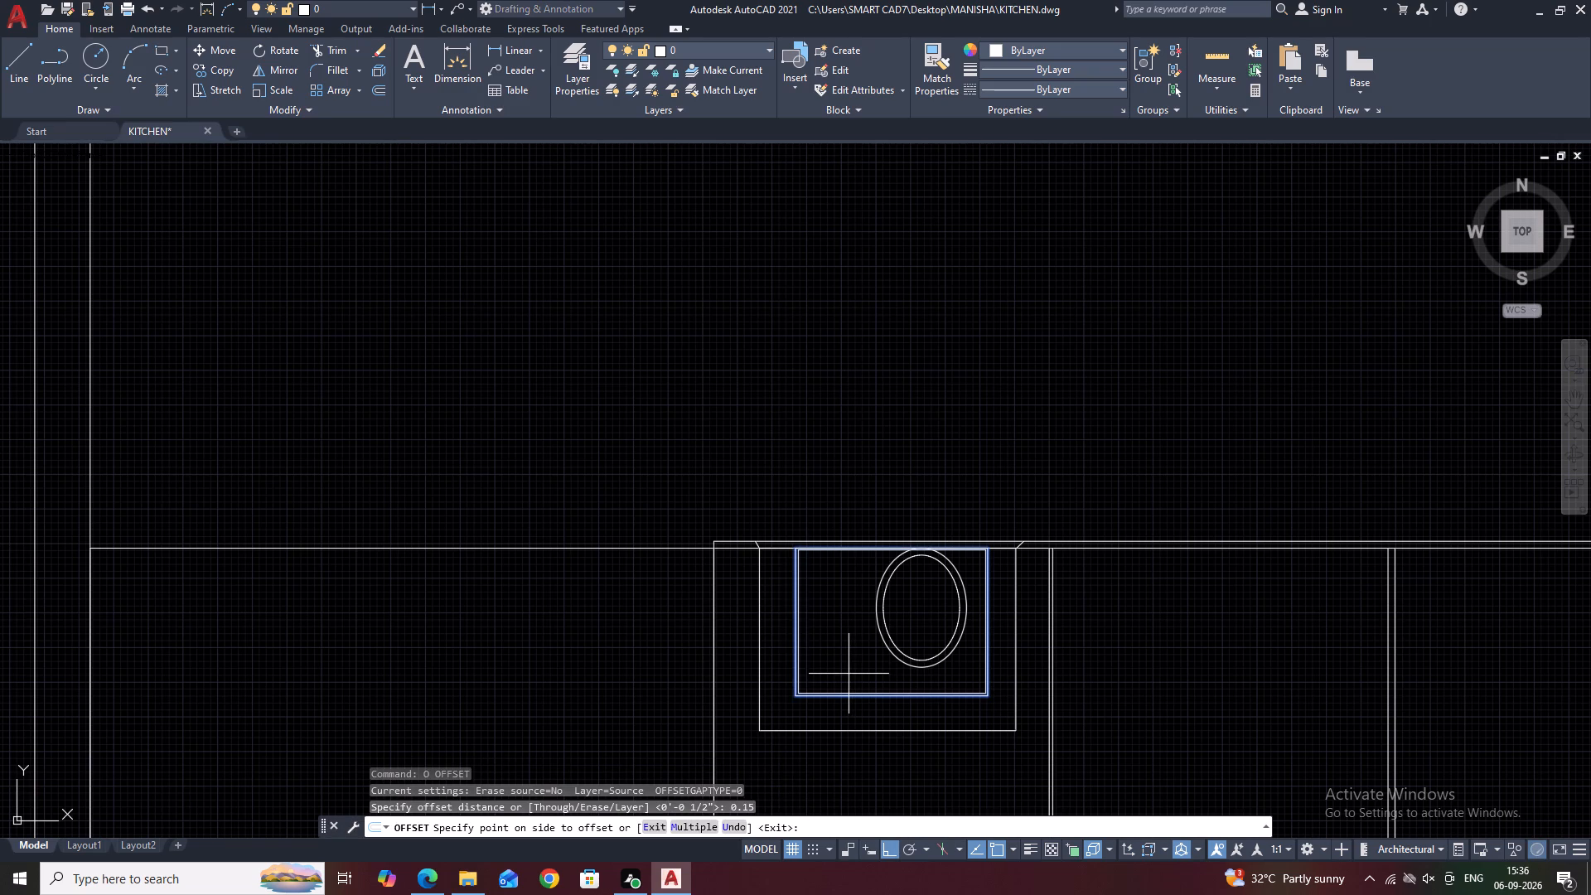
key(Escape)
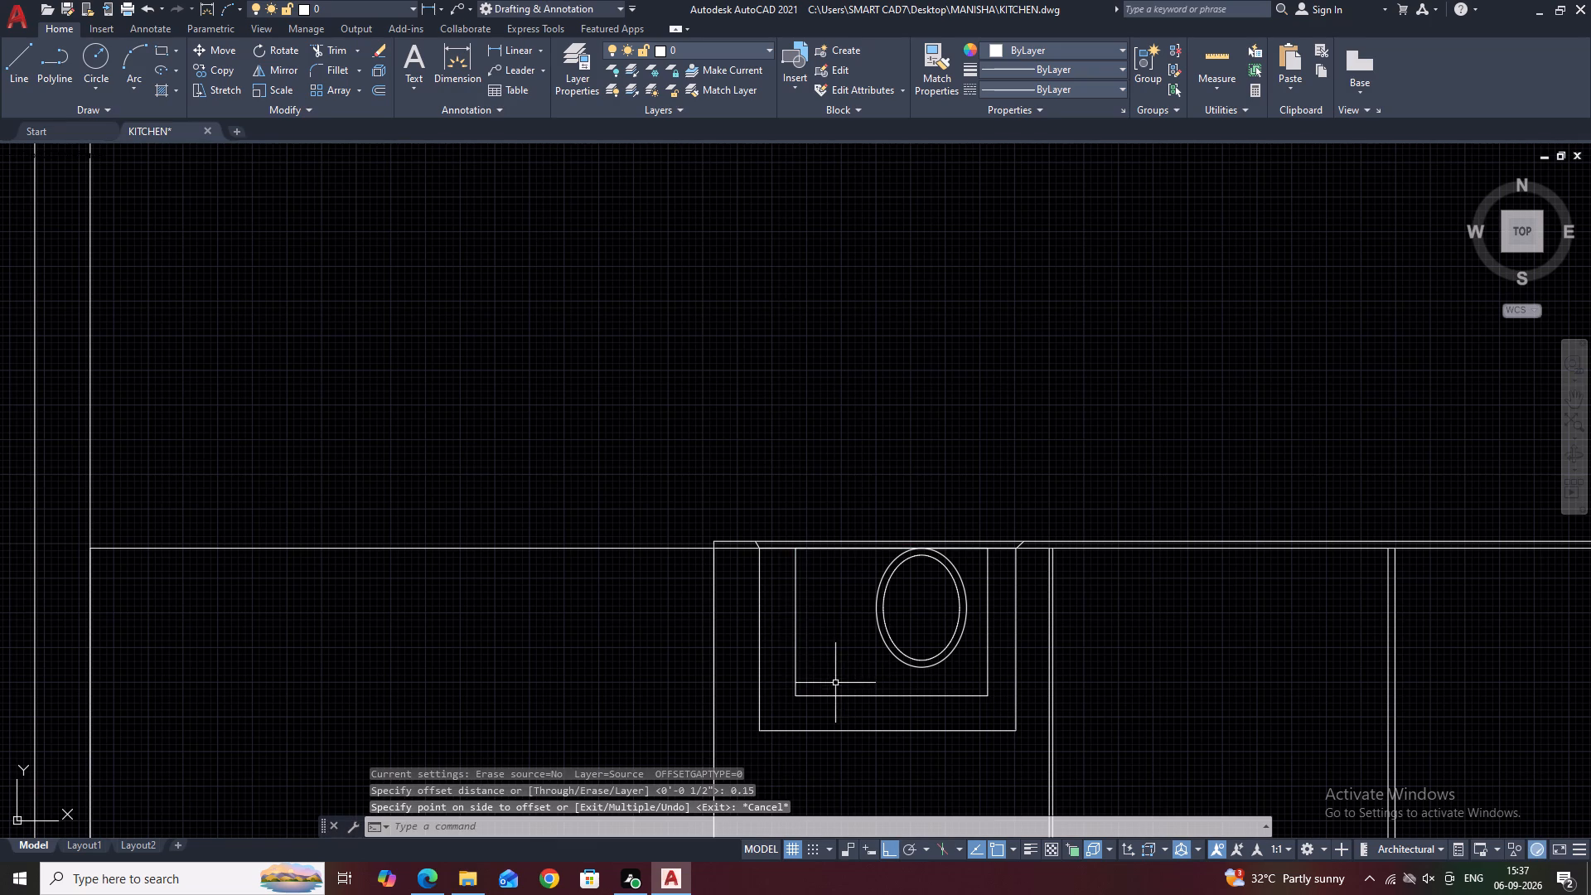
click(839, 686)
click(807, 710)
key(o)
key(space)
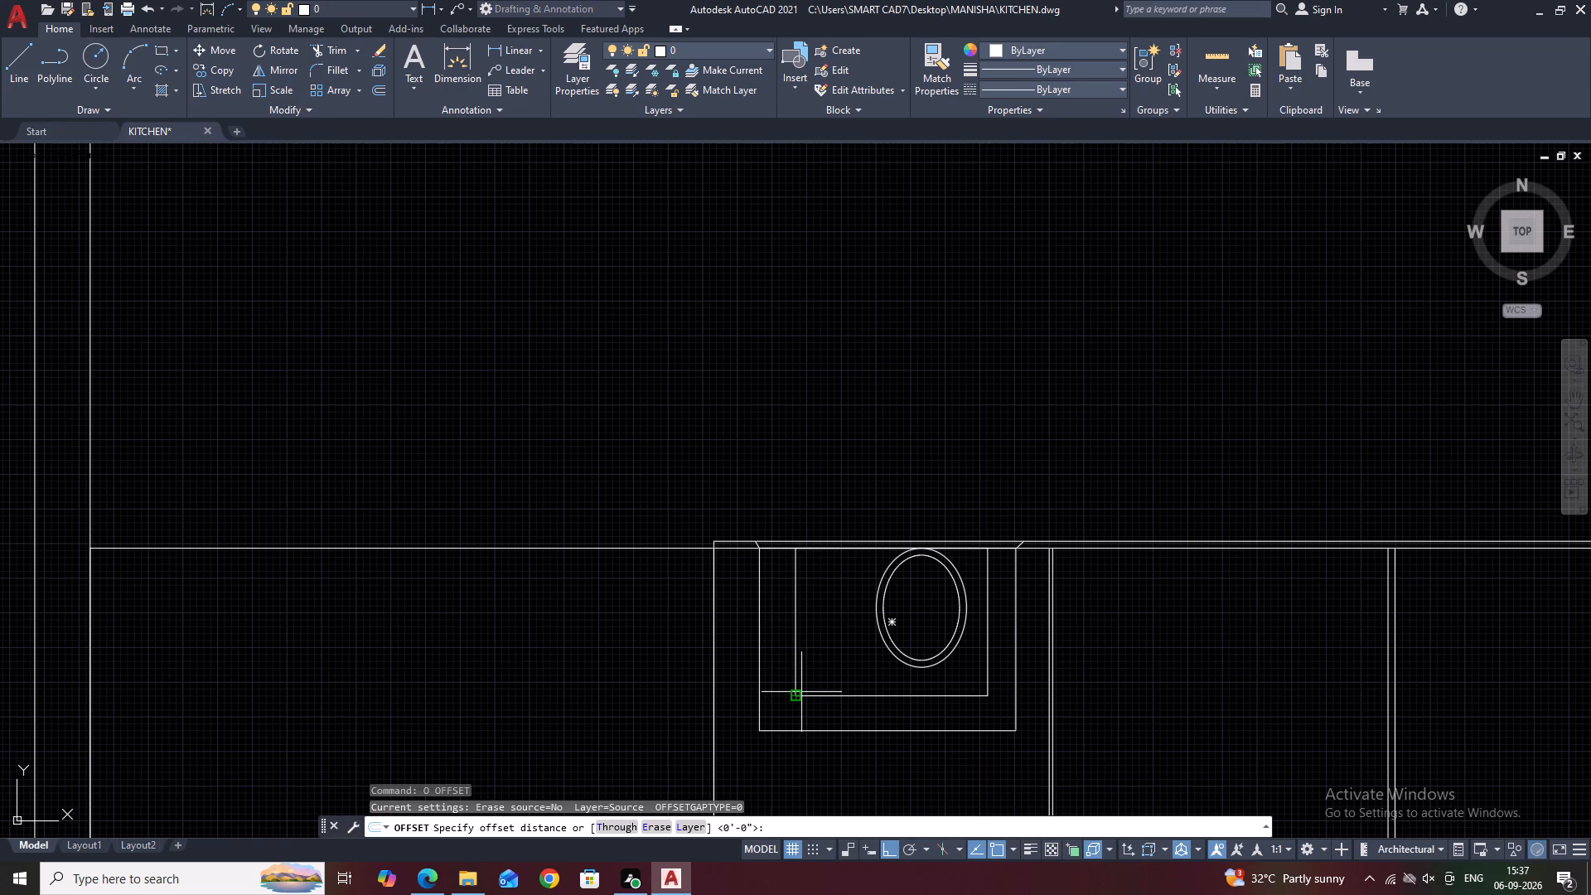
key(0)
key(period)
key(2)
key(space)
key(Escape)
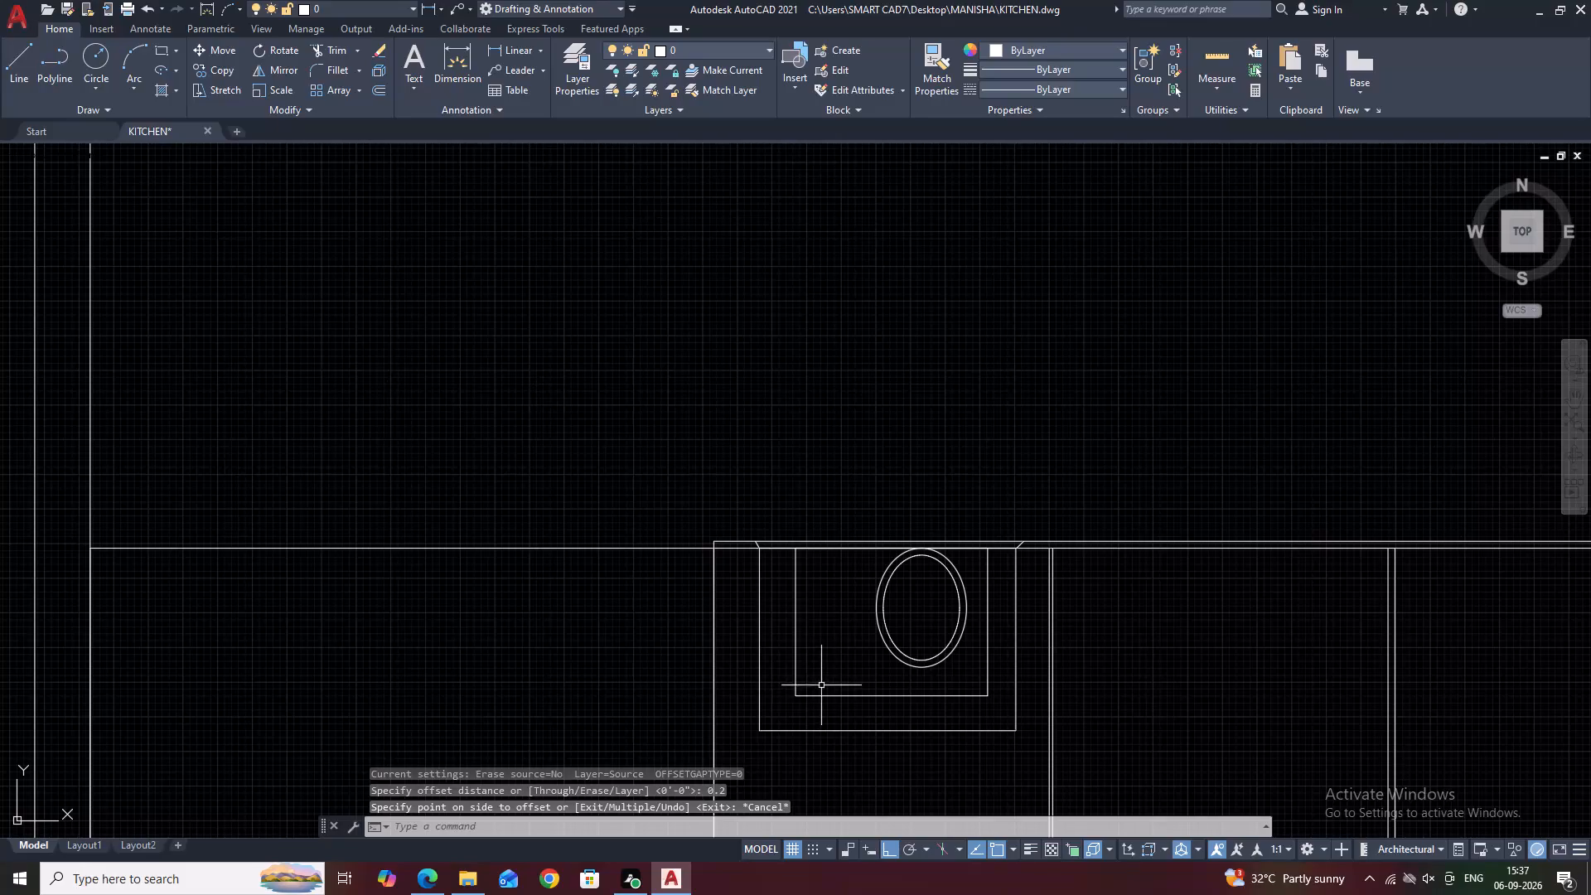
Offset the smaller rectangle inward by 2.
click(825, 700)
click(811, 679)
text(O)
key(space)
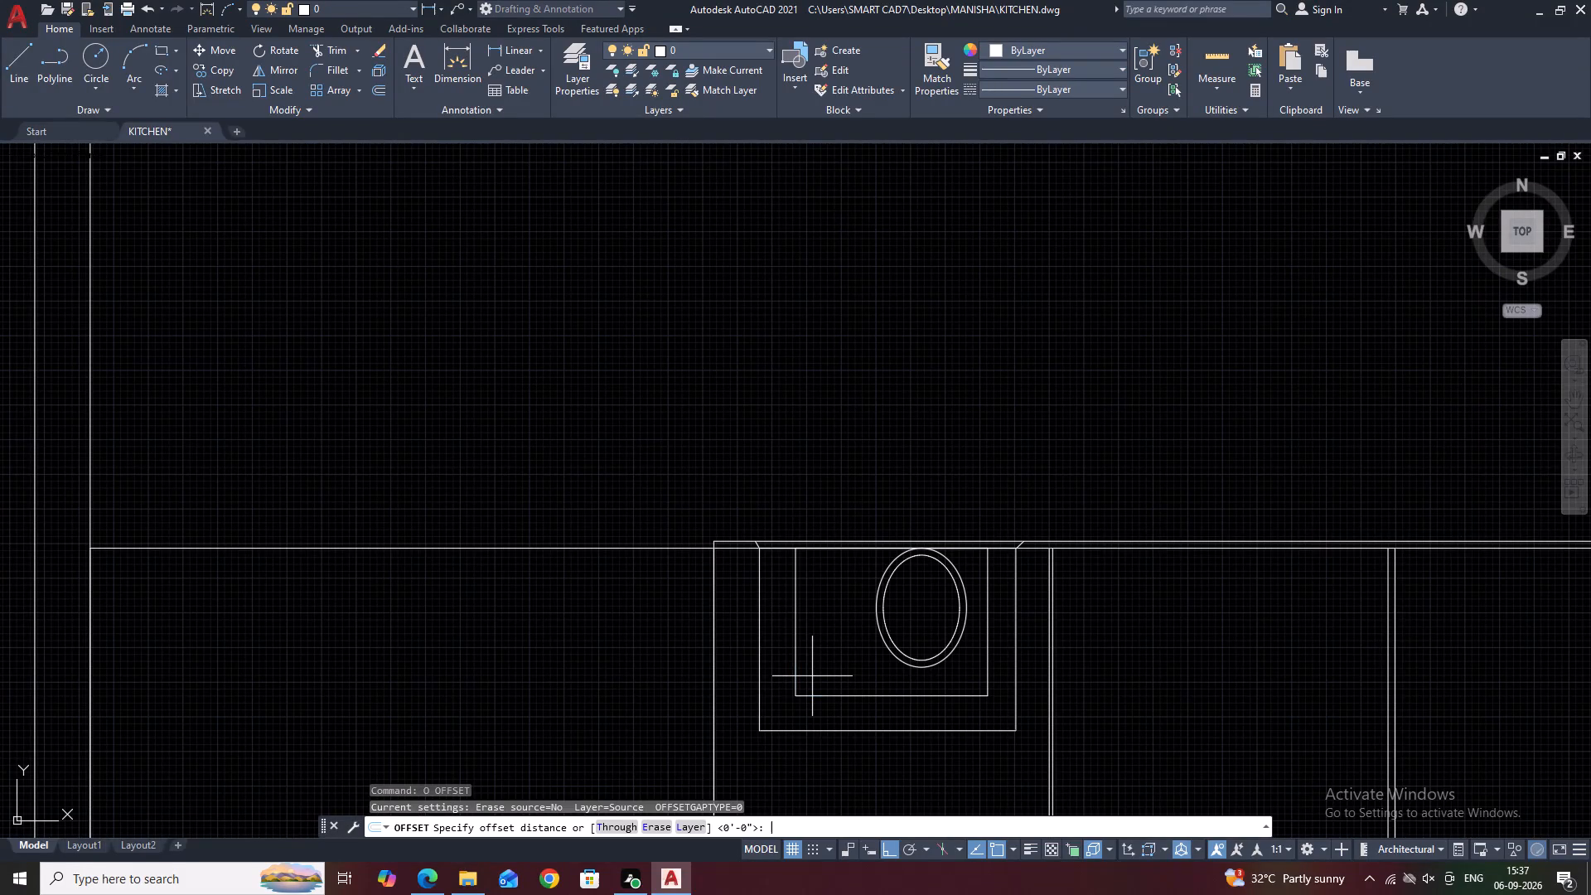
text(2)
key(space)
click(819, 667)
key(Escape)
Move the innermost rectangle up by its top-right corner onto the compartment's top line, in line with the outer ellipse's right side.
click(841, 577)
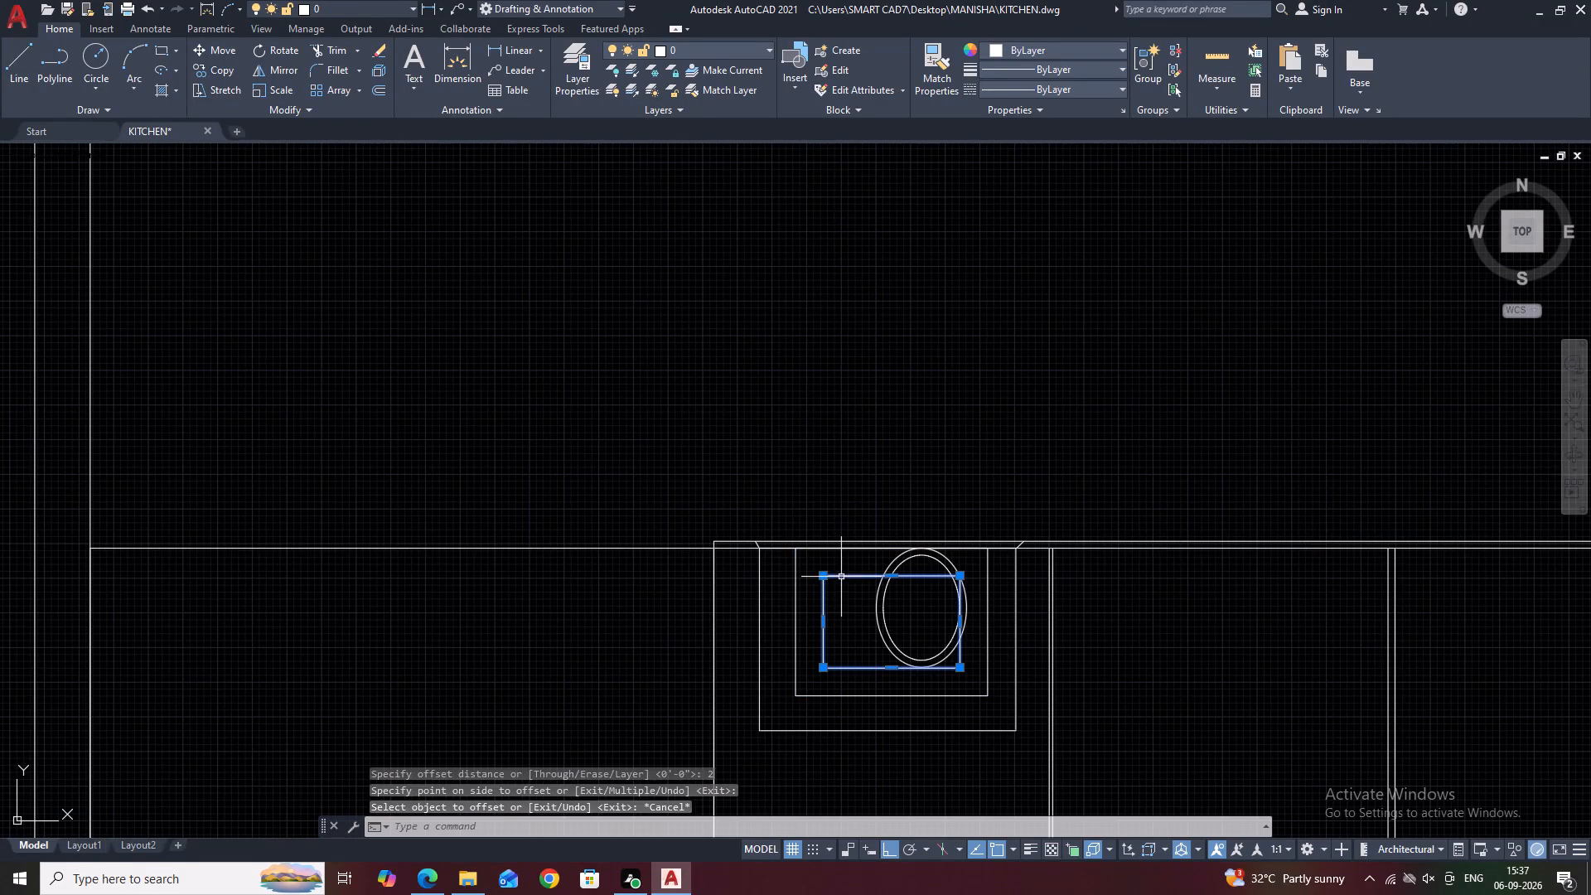
middle_drag(838, 577, 805, 638)
key(m)
key(space)
scroll(970, 645, up, 1)
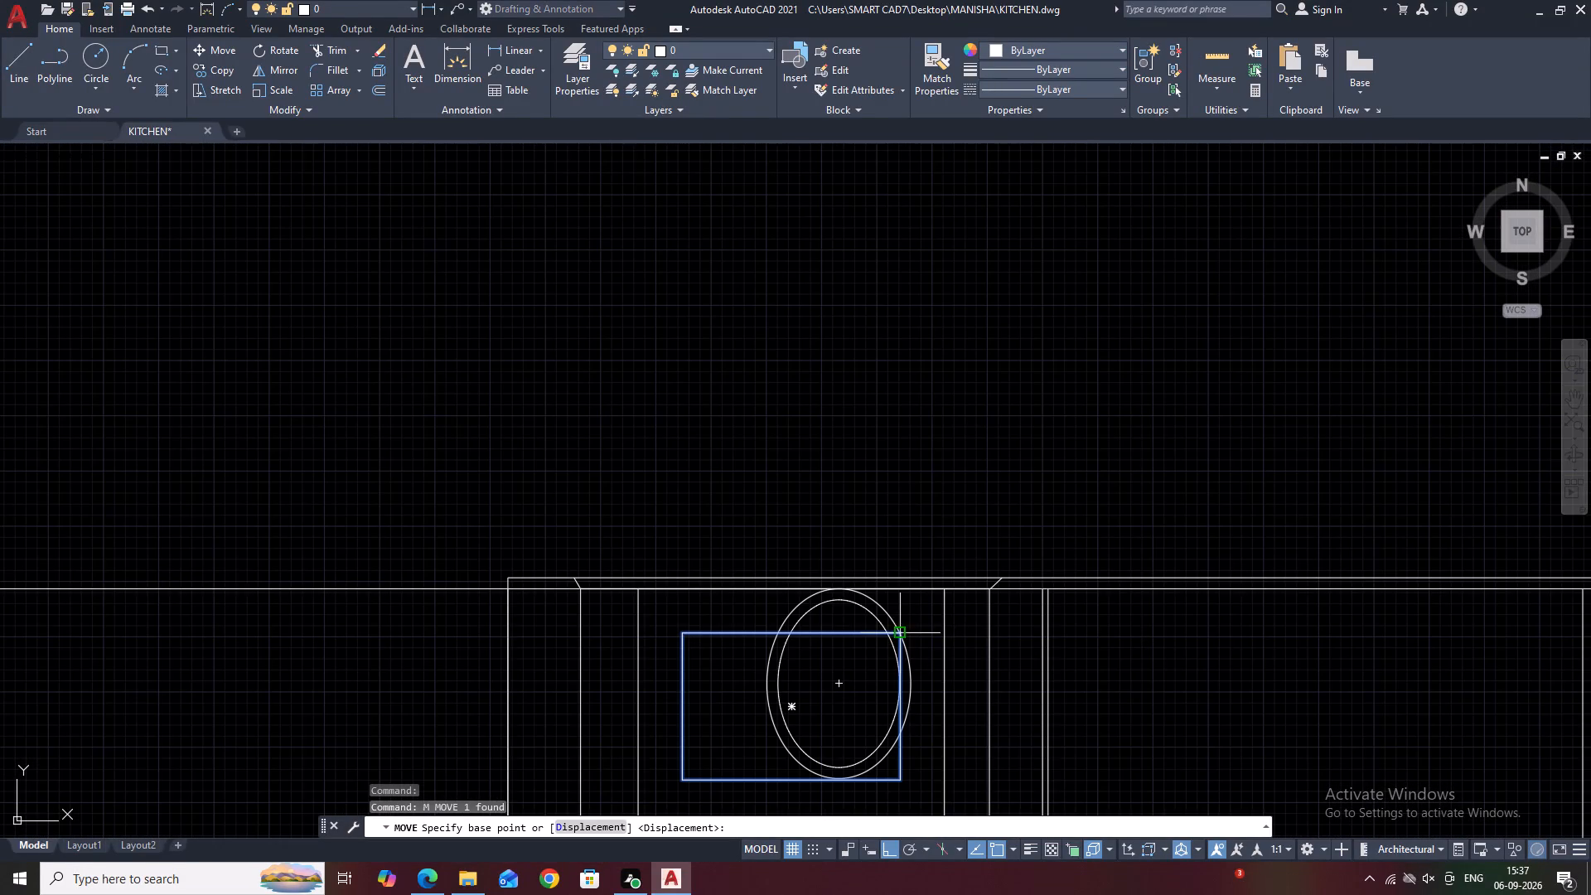
click(901, 631)
click(912, 591)
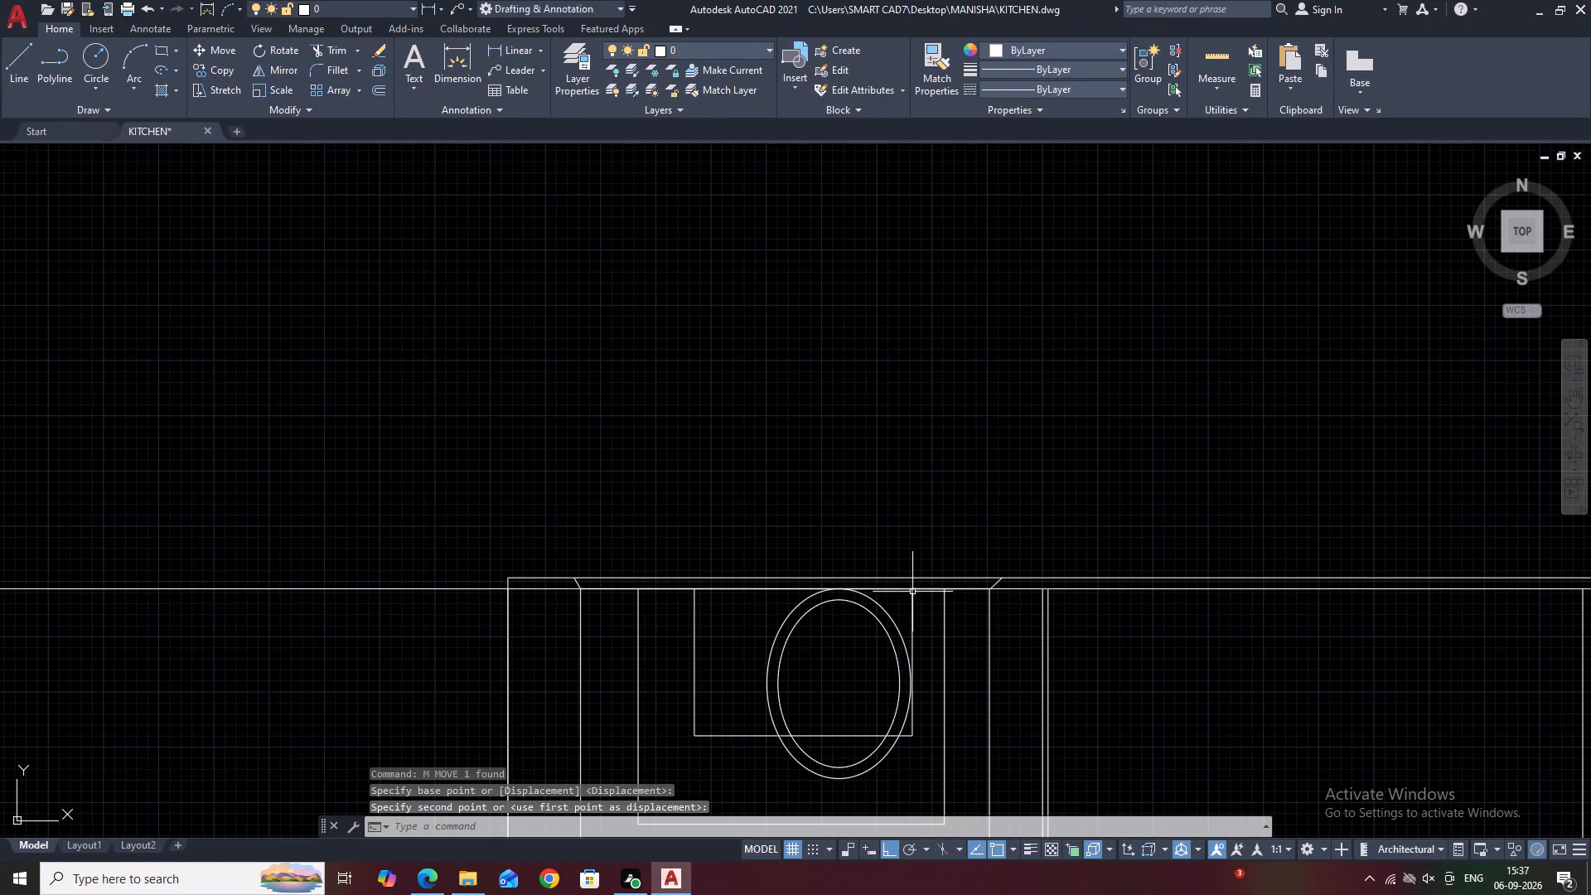
Stretch the innermost rectangle's bottom edge down to just below the ellipses.
middle_drag(903, 672, 882, 535)
scroll(882, 532, up, 1)
click(792, 642)
click(782, 621)
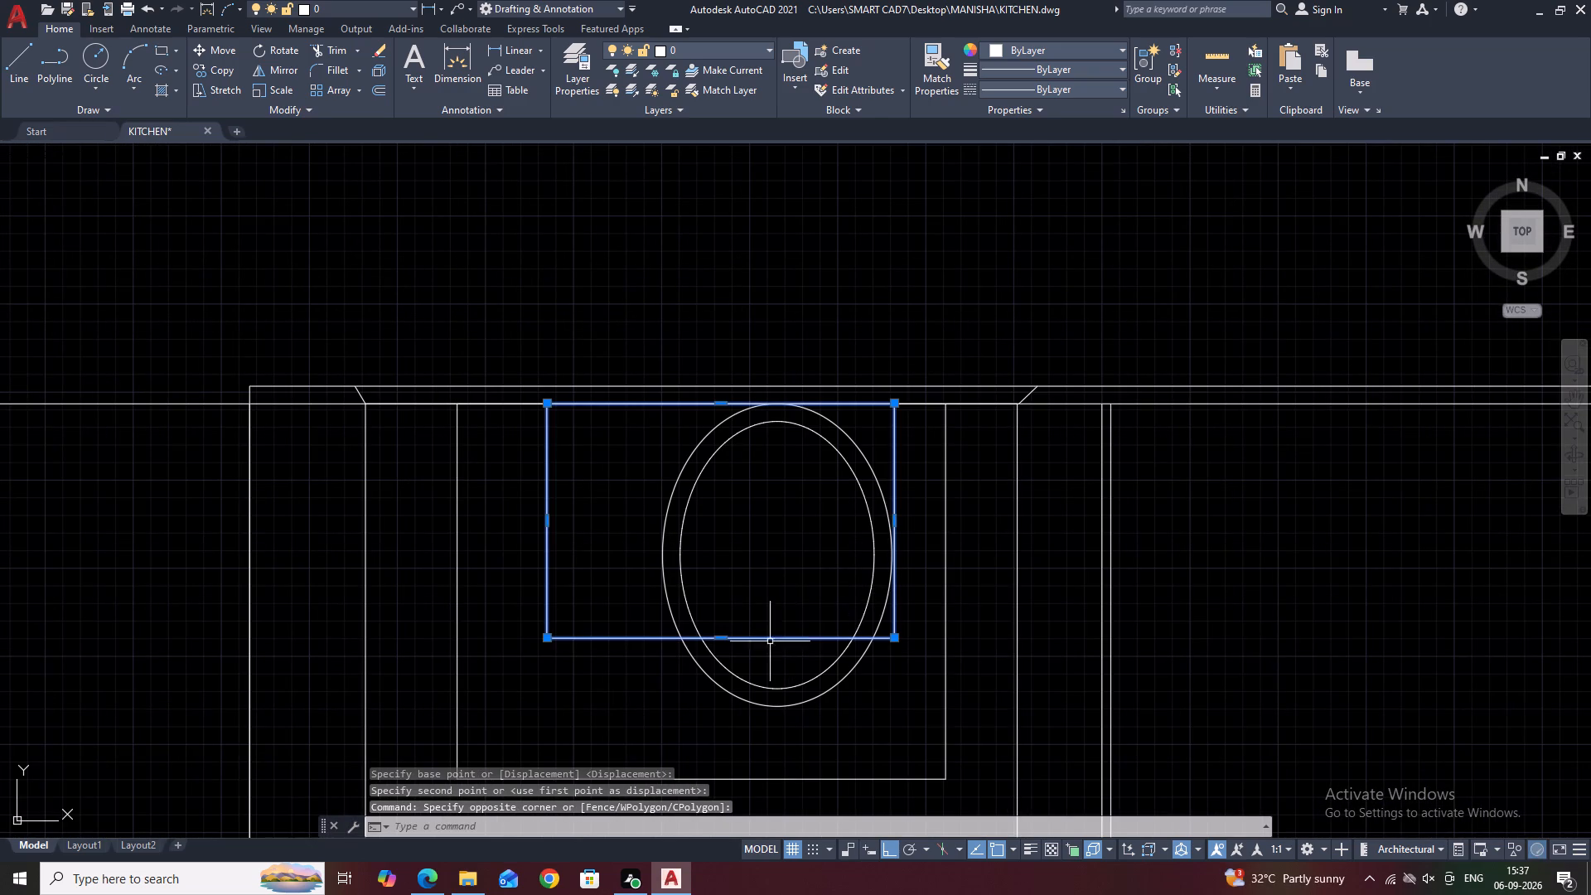
click(724, 639)
click(727, 723)
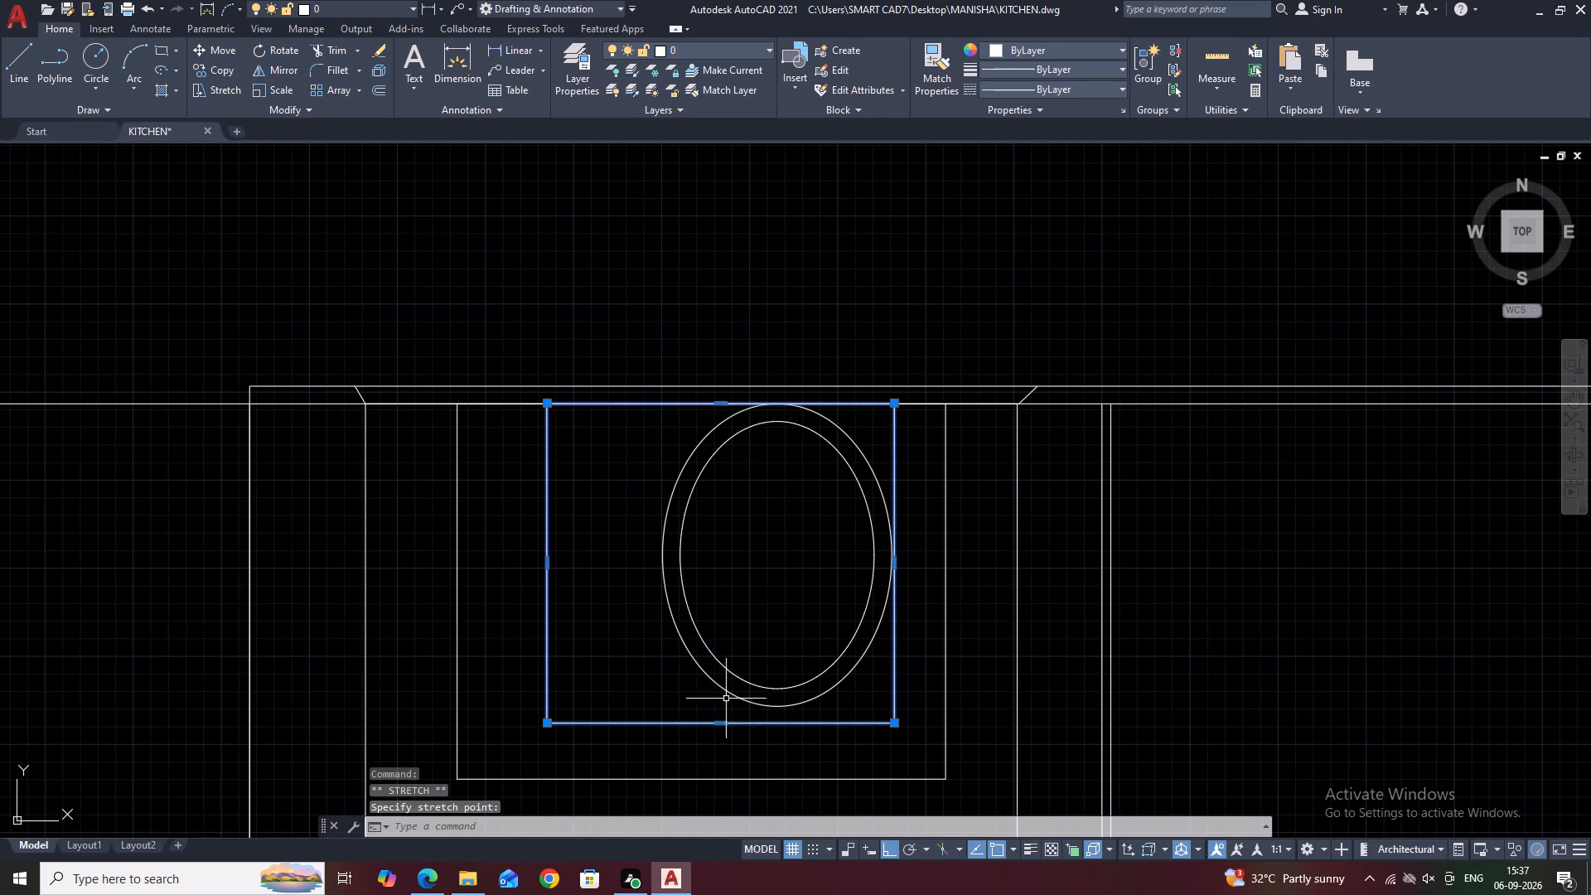
Trim the overlapping top-edge segments of the nested rectangles along the compartment's top line, on the left side of the ellipses.
key(Escape)
middle_drag(970, 620, 958, 569)
scroll(955, 565, down, 3)
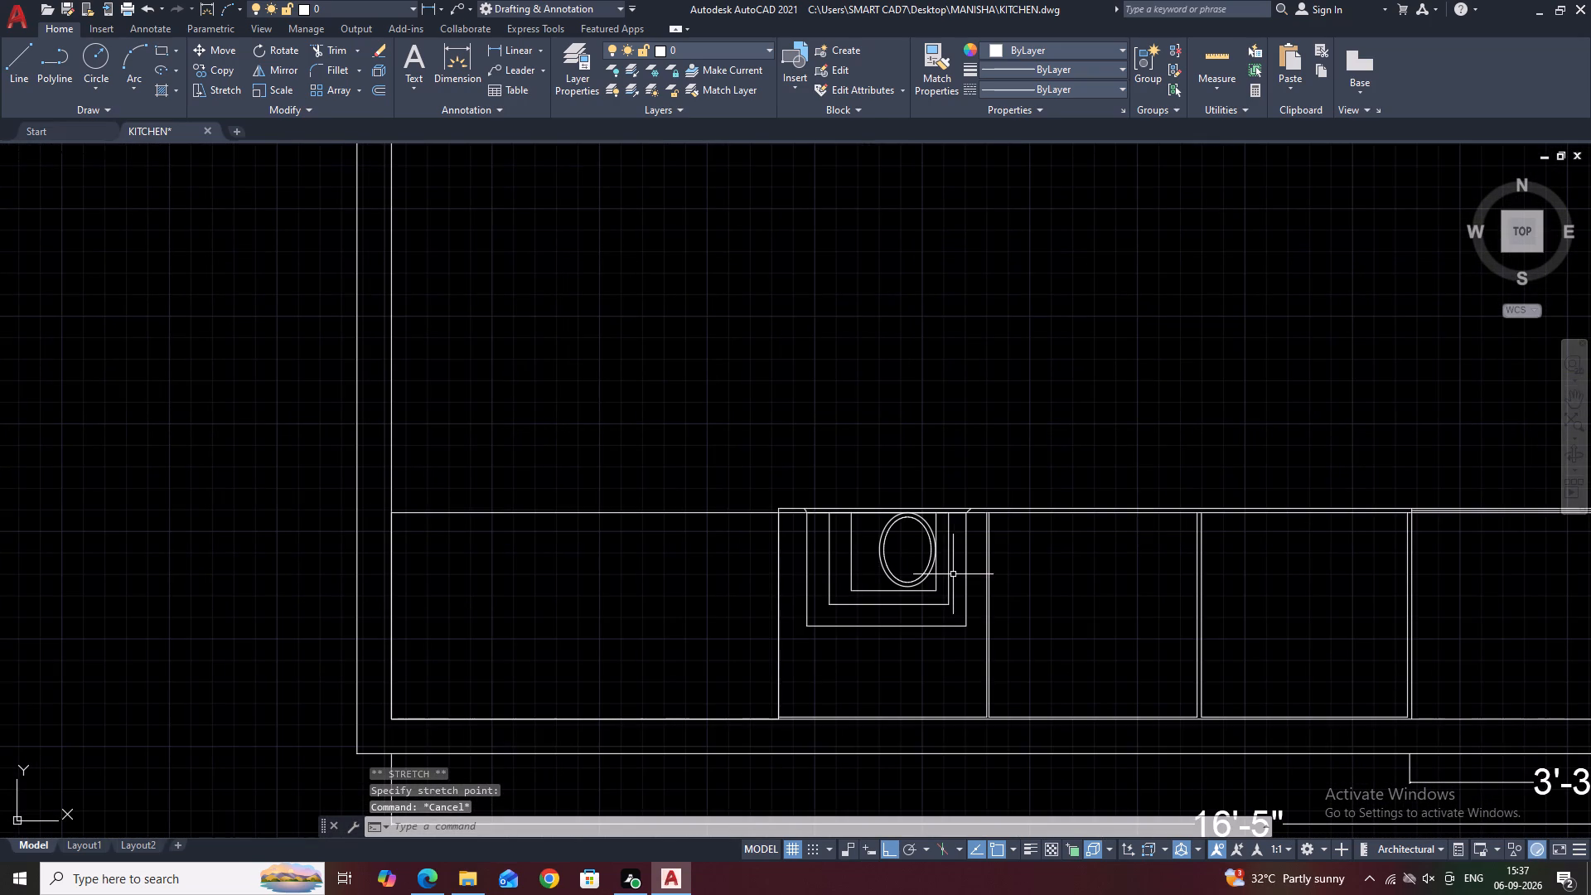
scroll(917, 612, down, 2)
middle_drag(969, 612, 879, 560)
middle_drag(920, 553, 936, 597)
scroll(815, 602, up, 2)
middle_drag(866, 539, 873, 563)
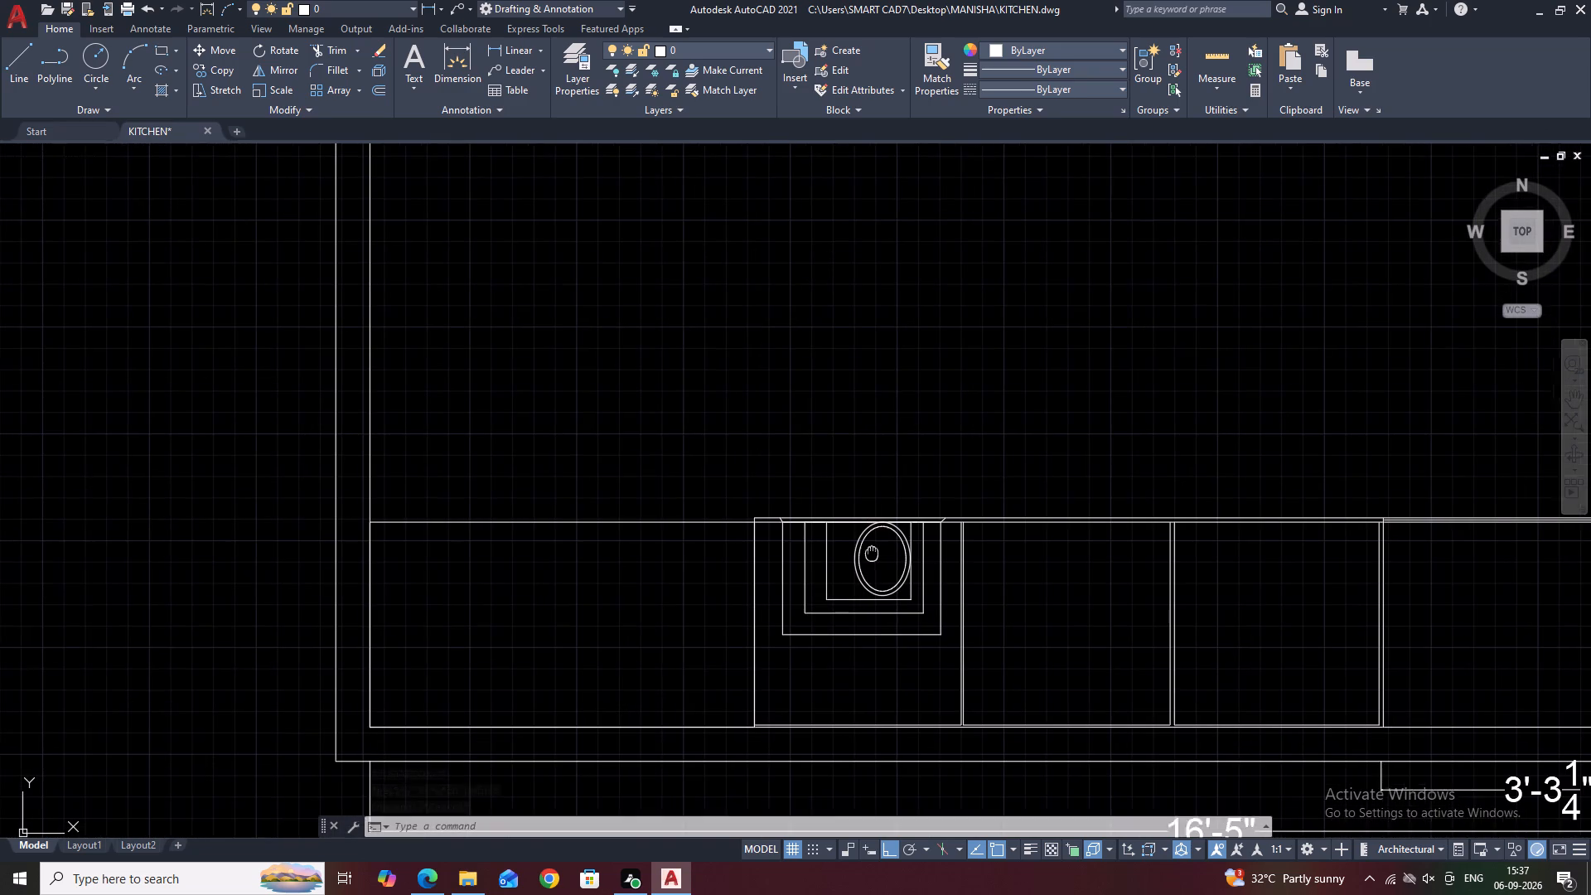
middle_drag(873, 563, 873, 568)
scroll(958, 539, up, 2)
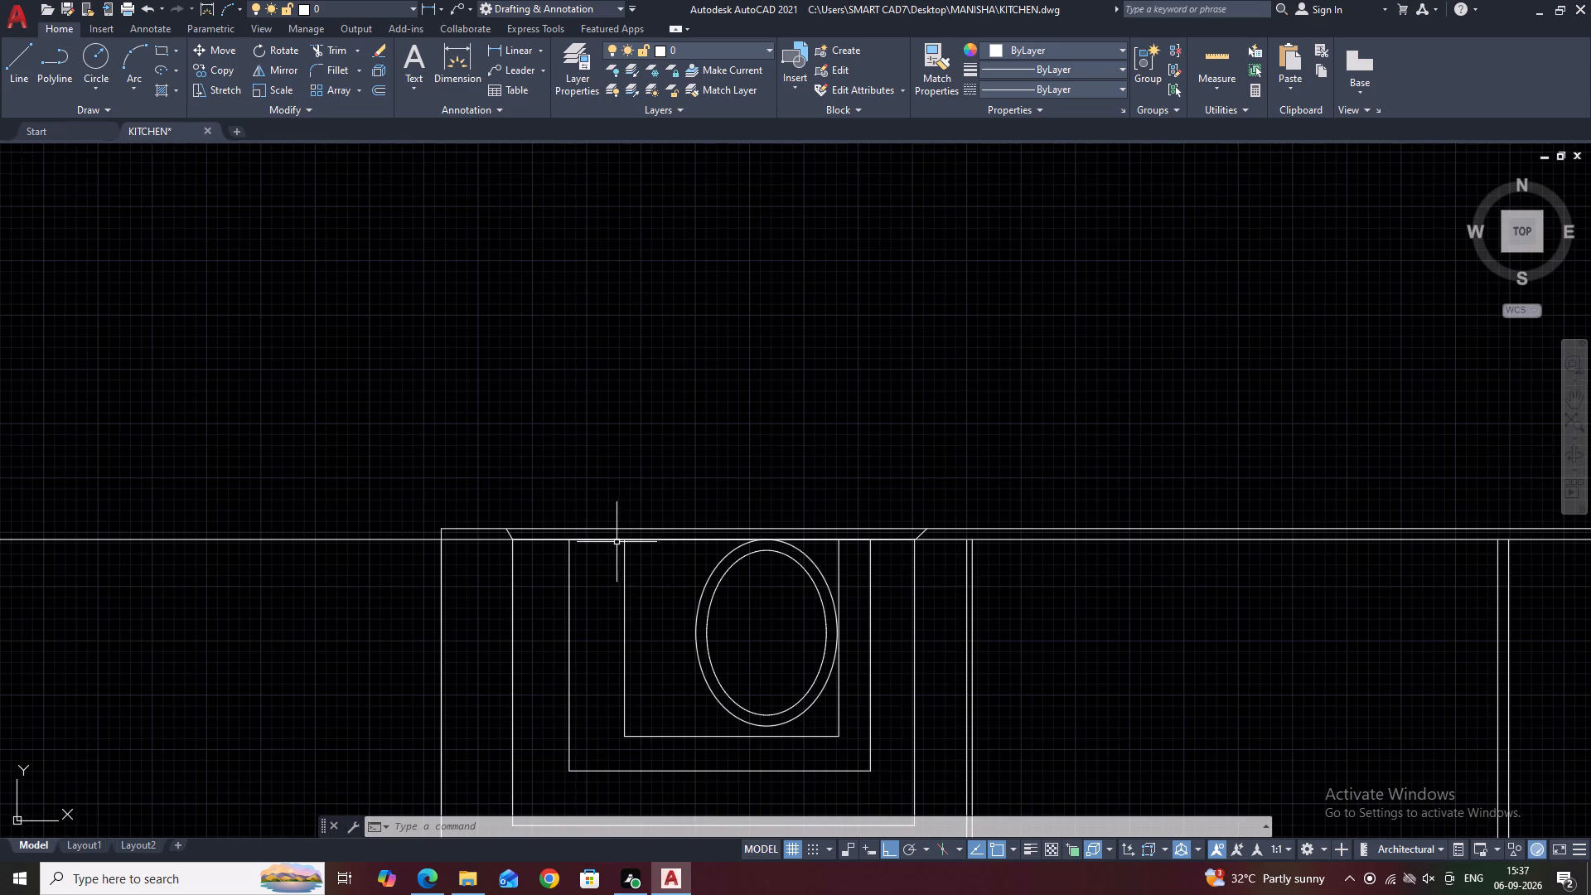
text(TR)
key(space)
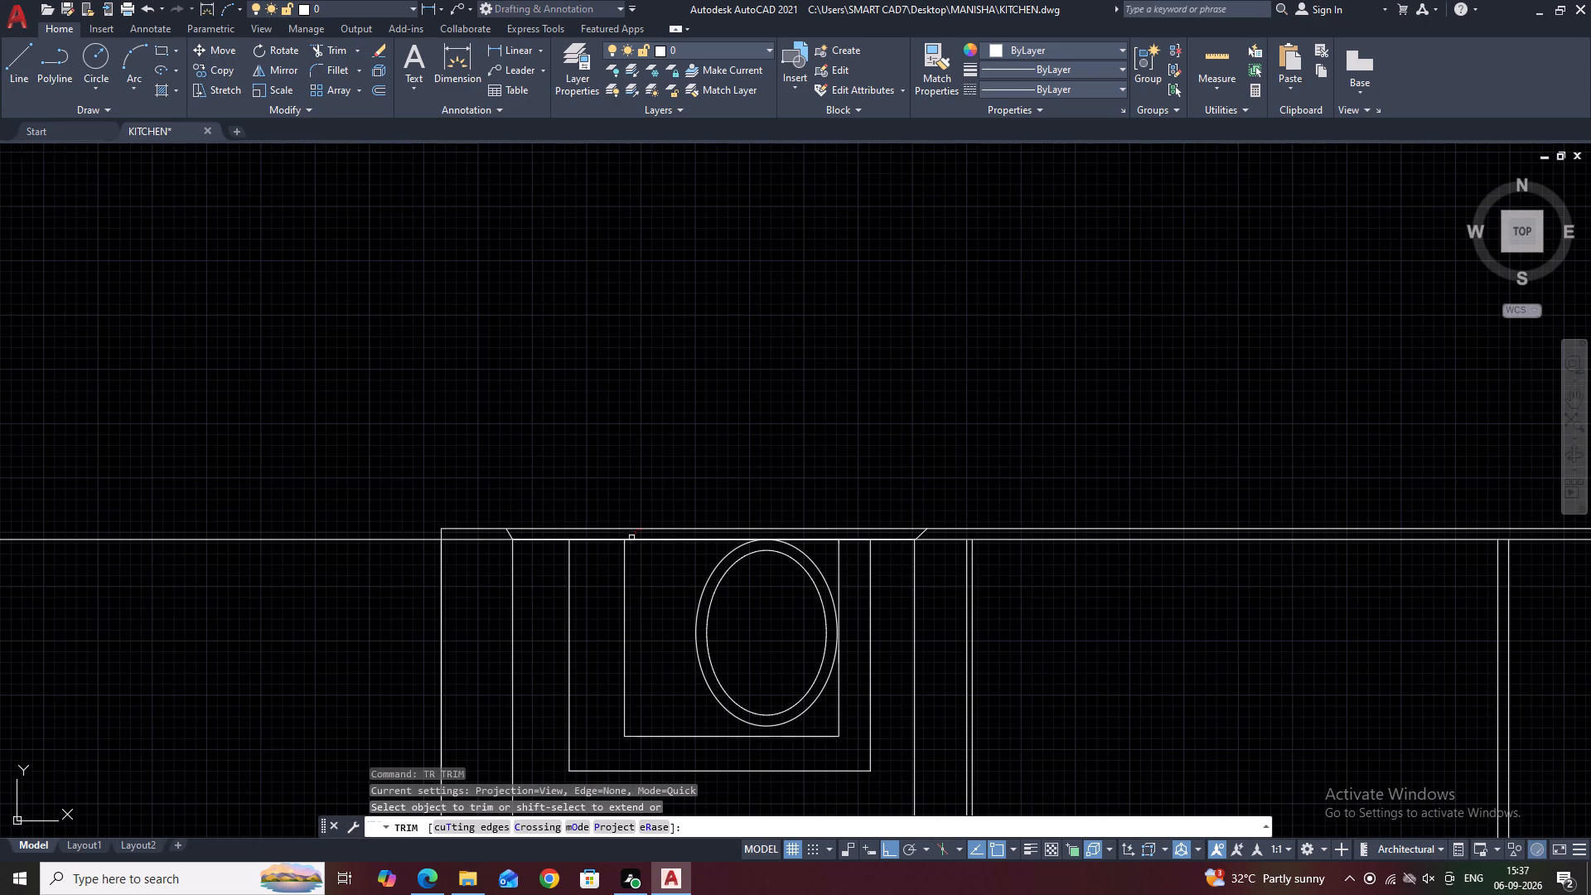
click(633, 540)
click(632, 539)
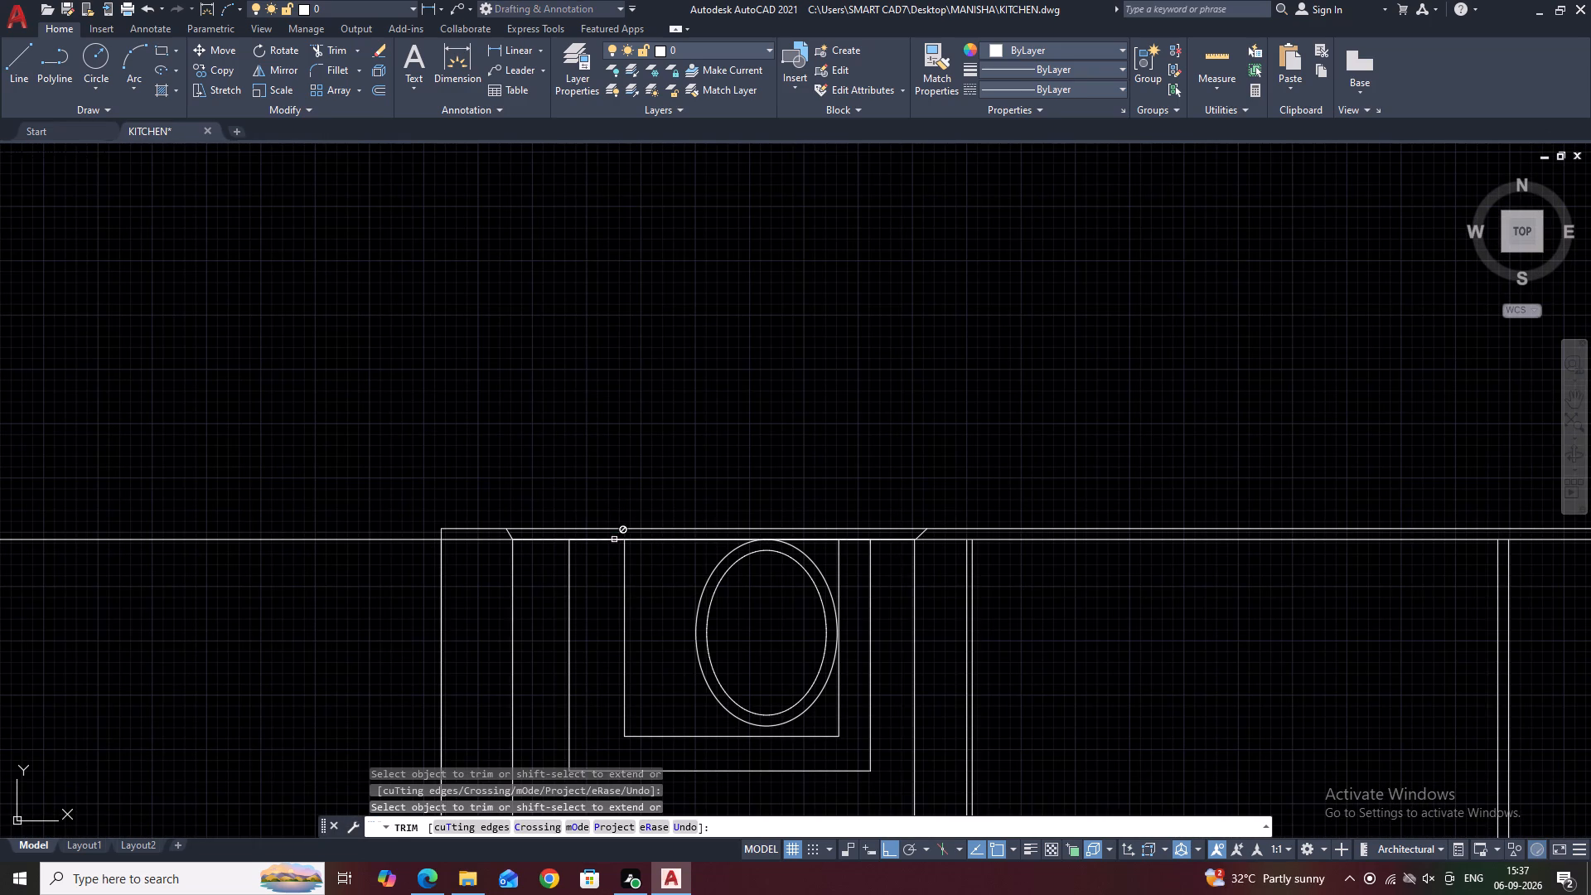
click(612, 539)
click(594, 539)
click(557, 541)
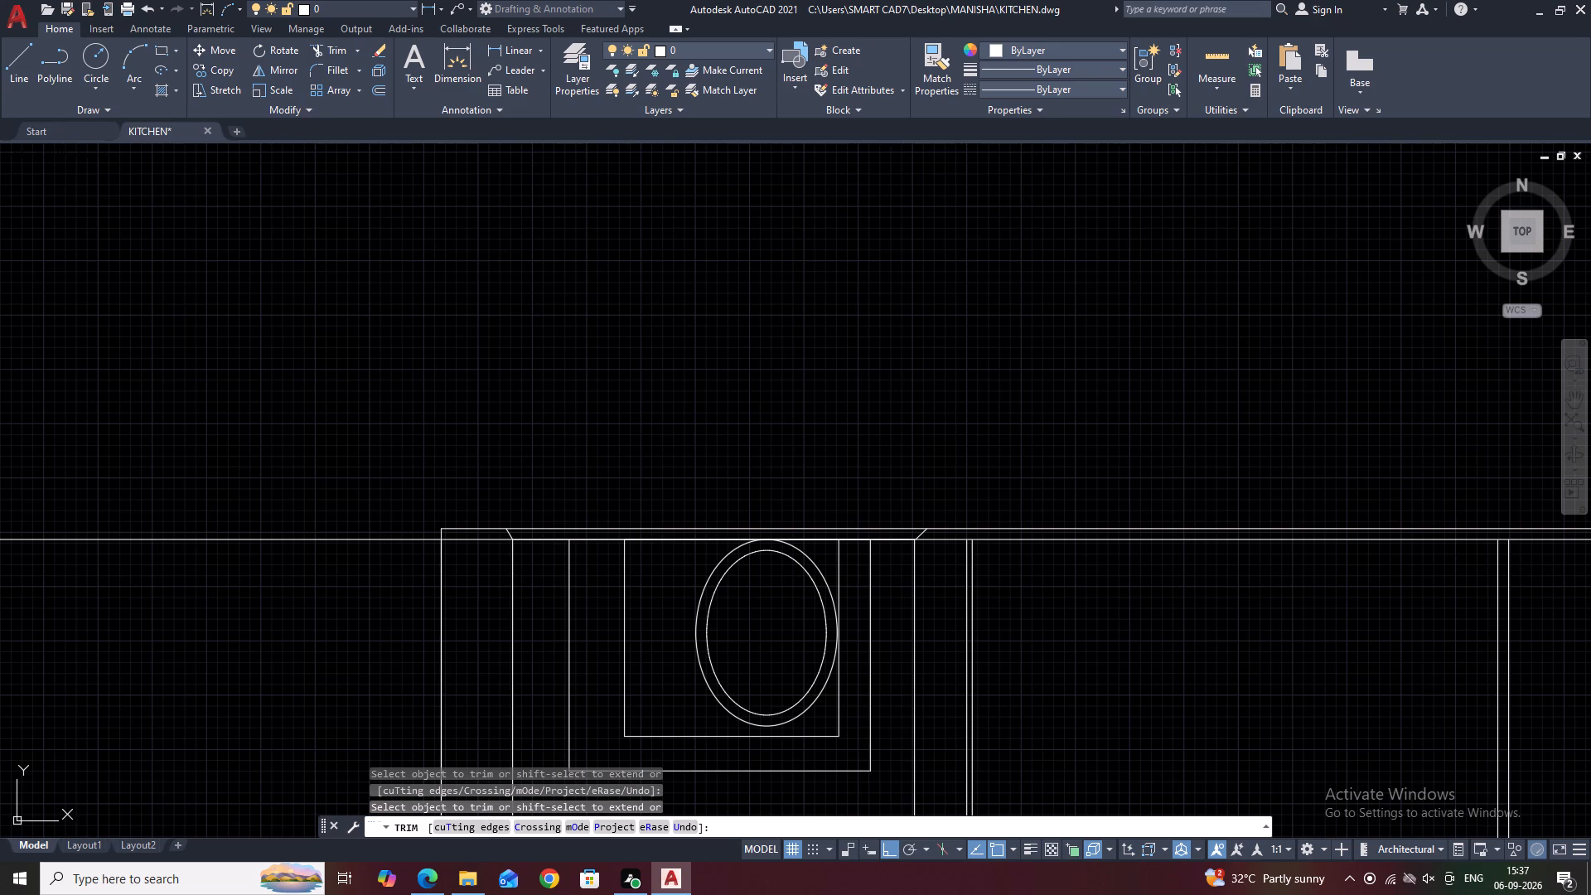
click(557, 541)
click(578, 539)
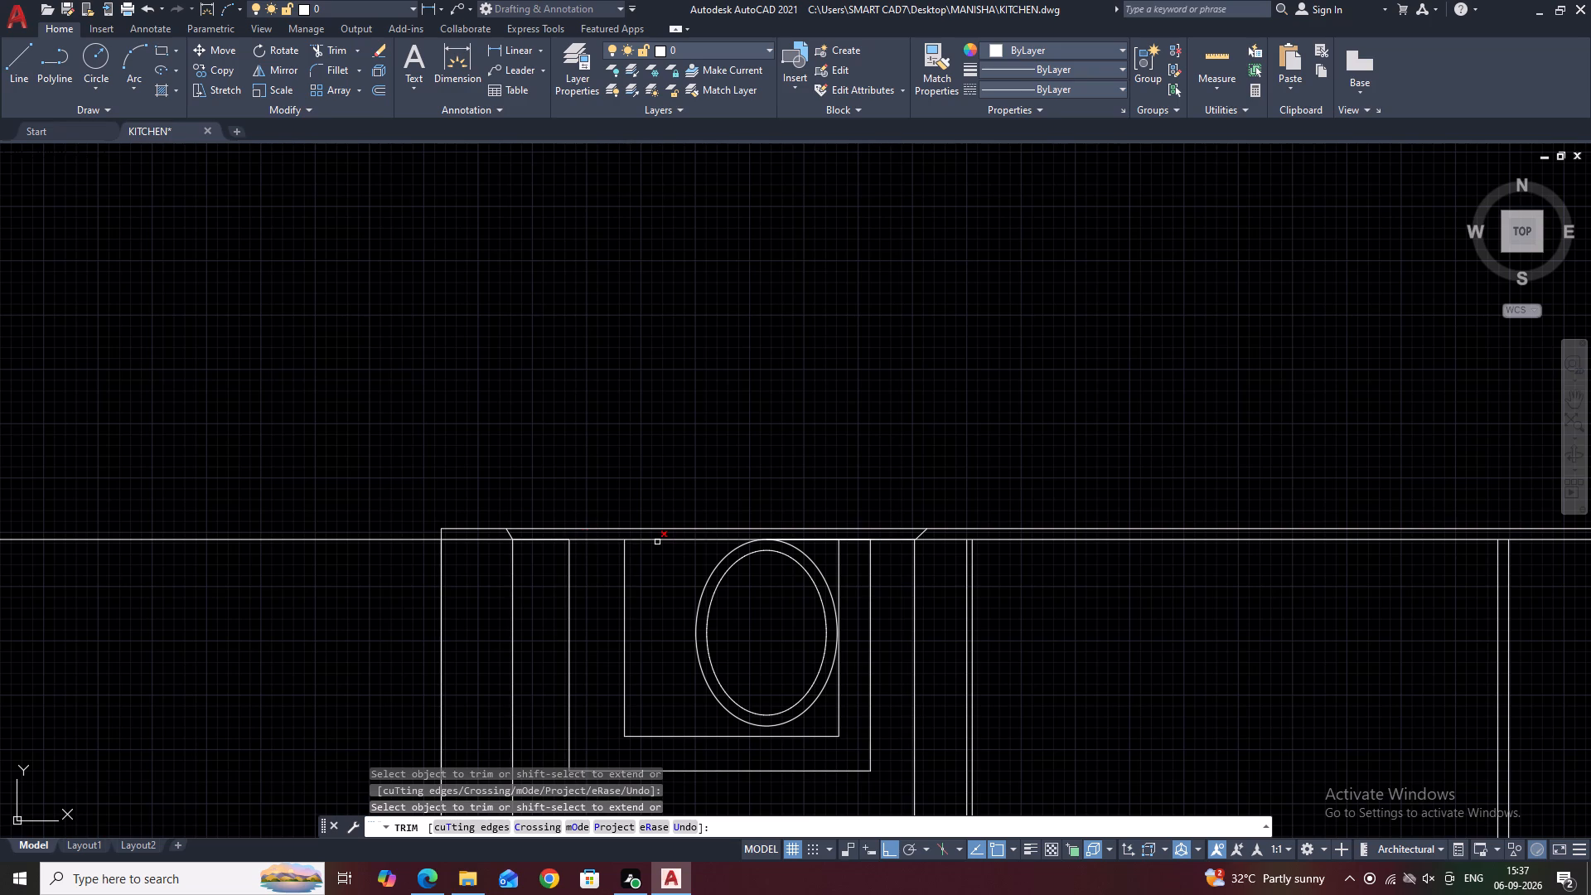
click(657, 542)
Trim the overlapping top-edge segments of the nested rectangles along the compartment's top line, on the right side of the ellipses.
scroll(803, 536, up, 1)
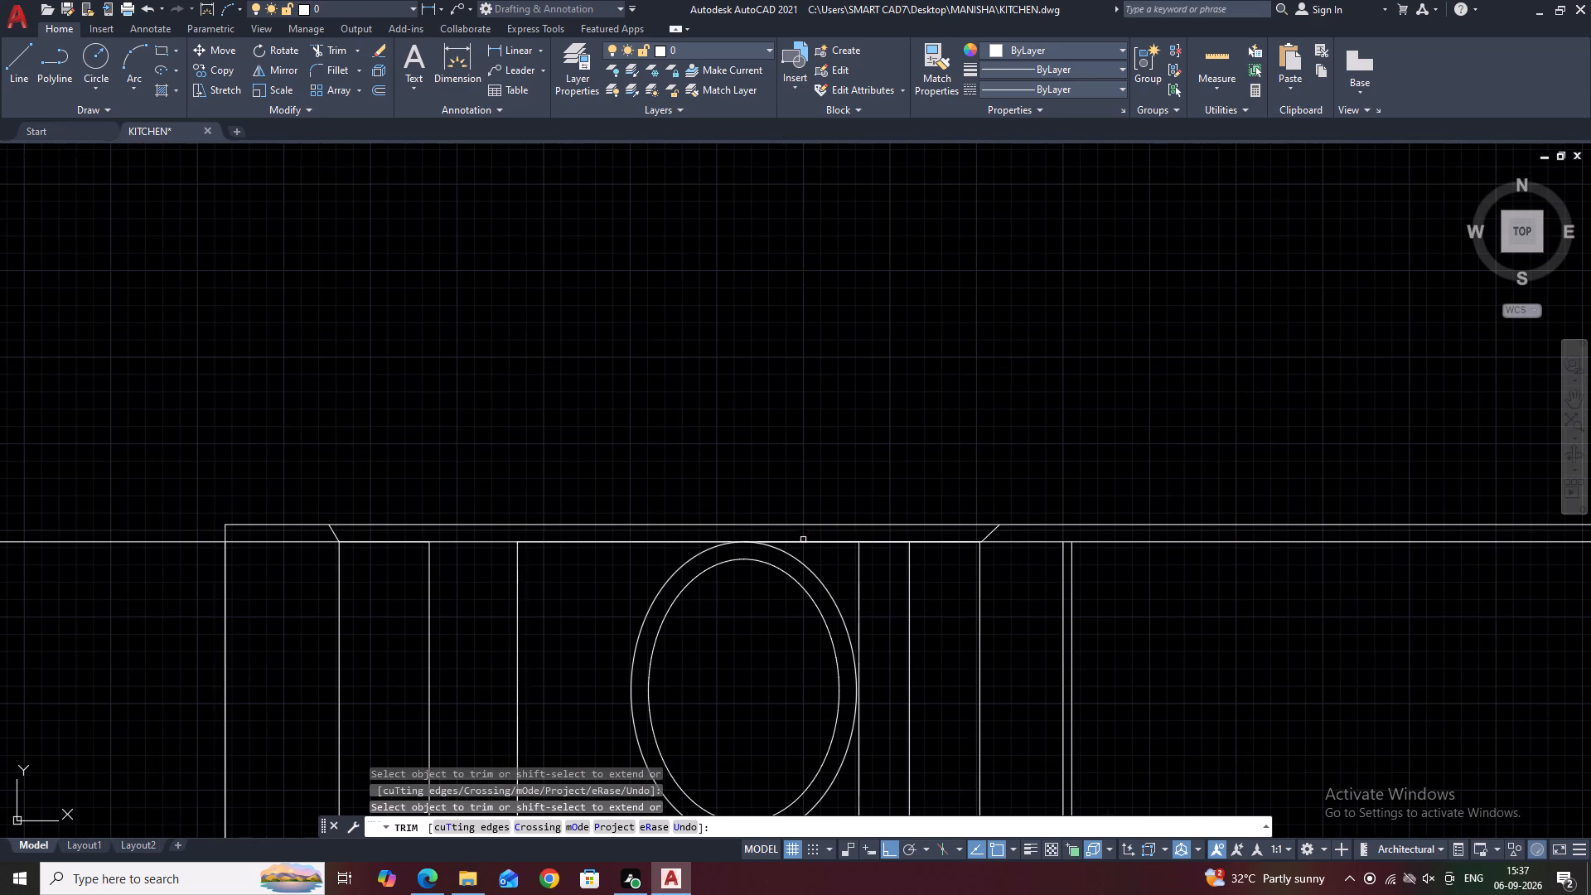
click(804, 541)
click(884, 541)
click(840, 543)
click(872, 542)
click(920, 542)
click(823, 543)
click(886, 541)
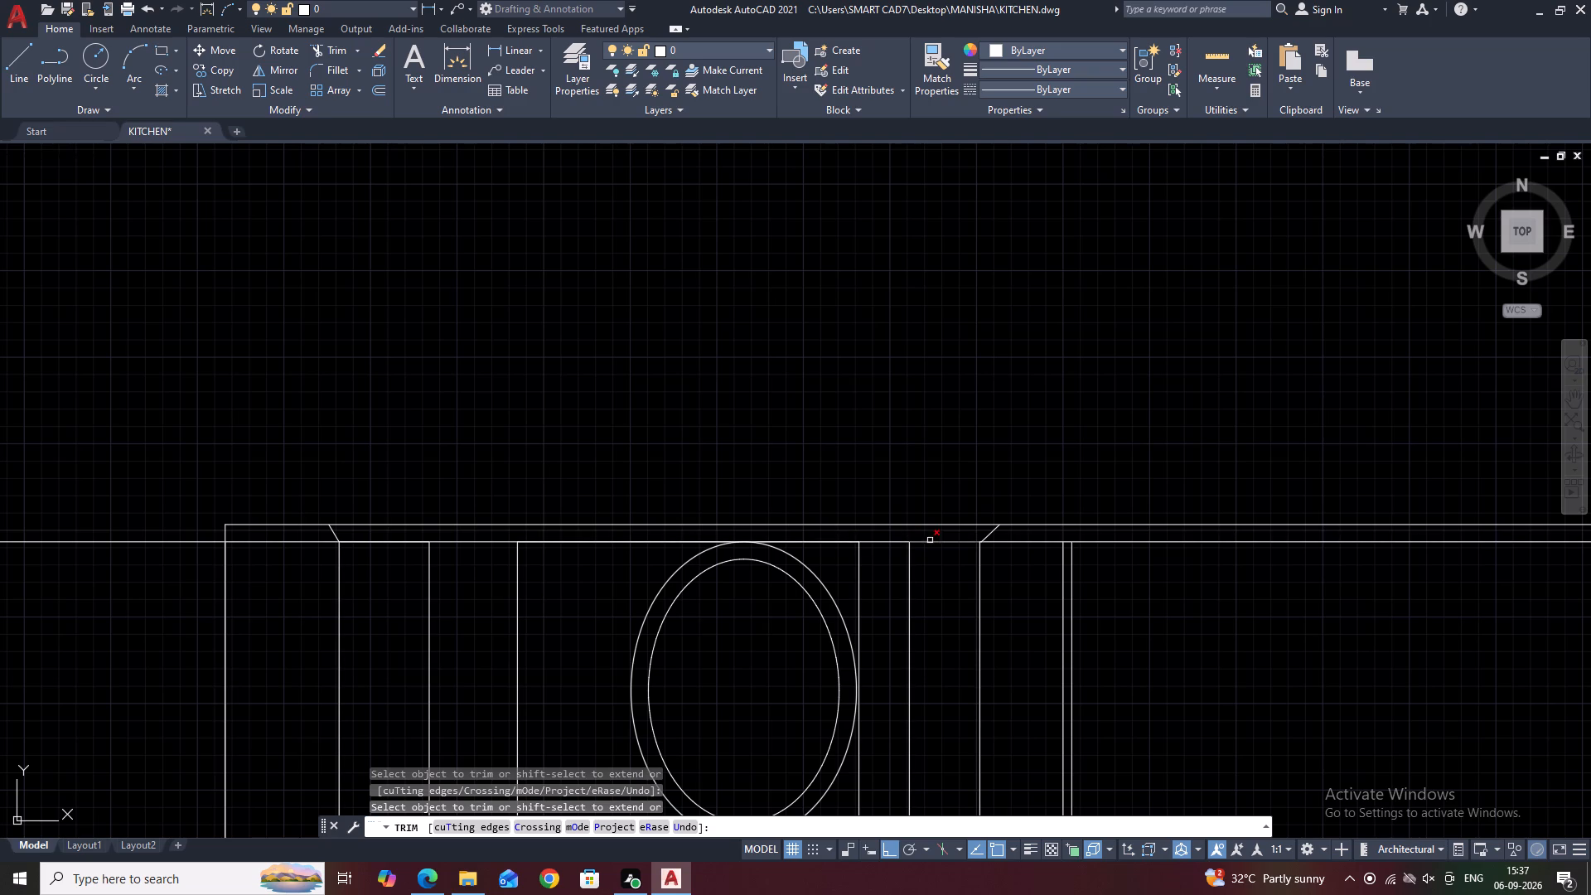
click(933, 543)
Trim the remaining top-line segments beside the outer ellipse's top and near the outer rectangle's upper corners, and undo the last trim.
scroll(744, 542, up, 2)
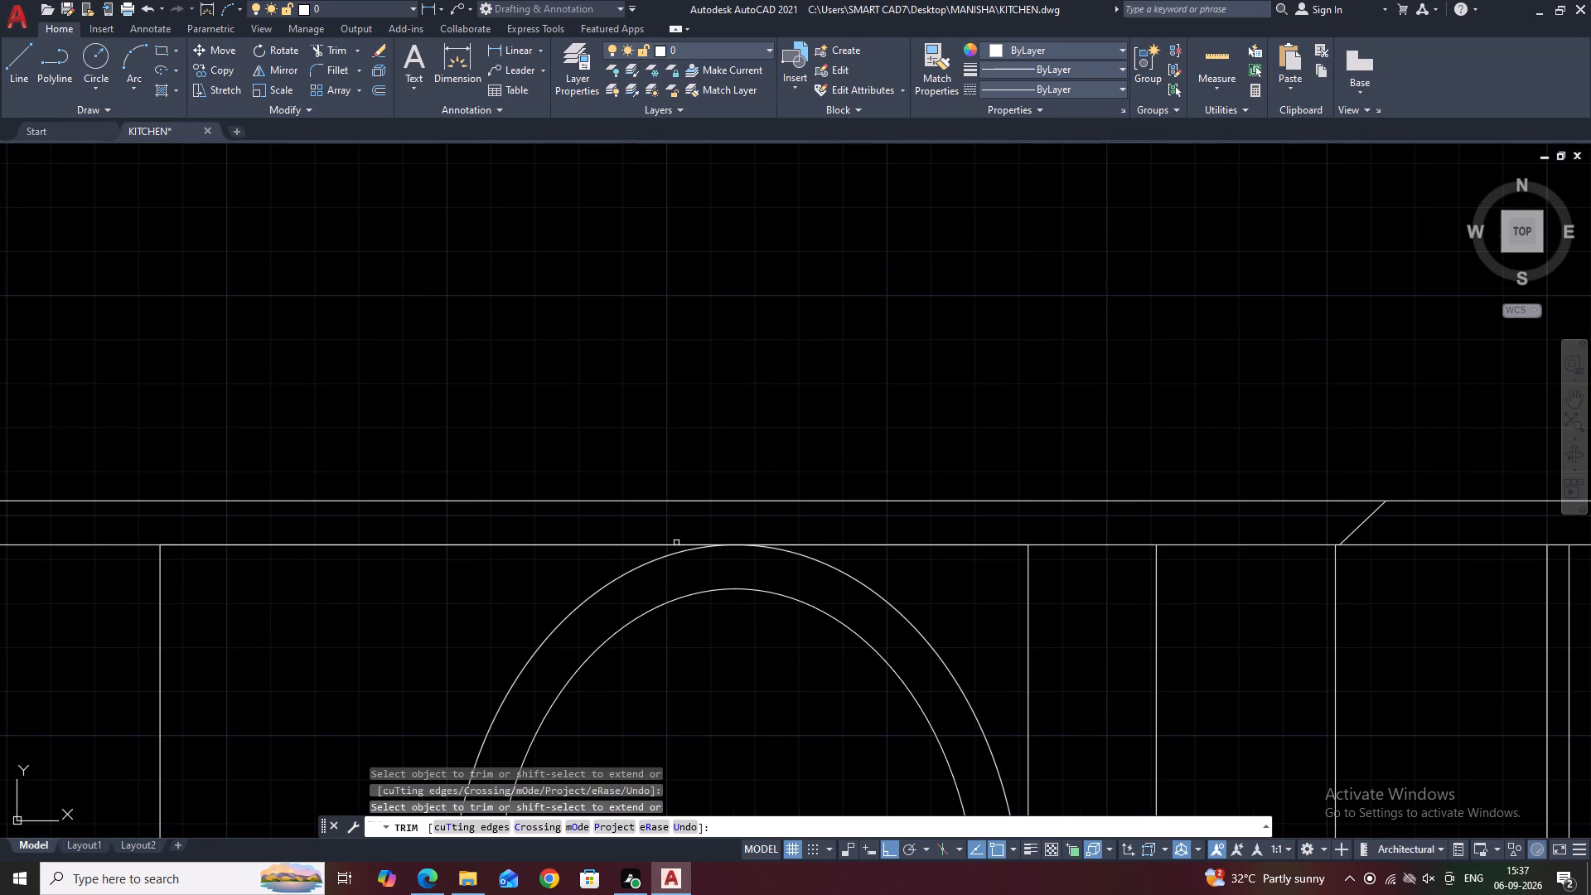
click(676, 544)
click(824, 543)
scroll(801, 538, down, 2)
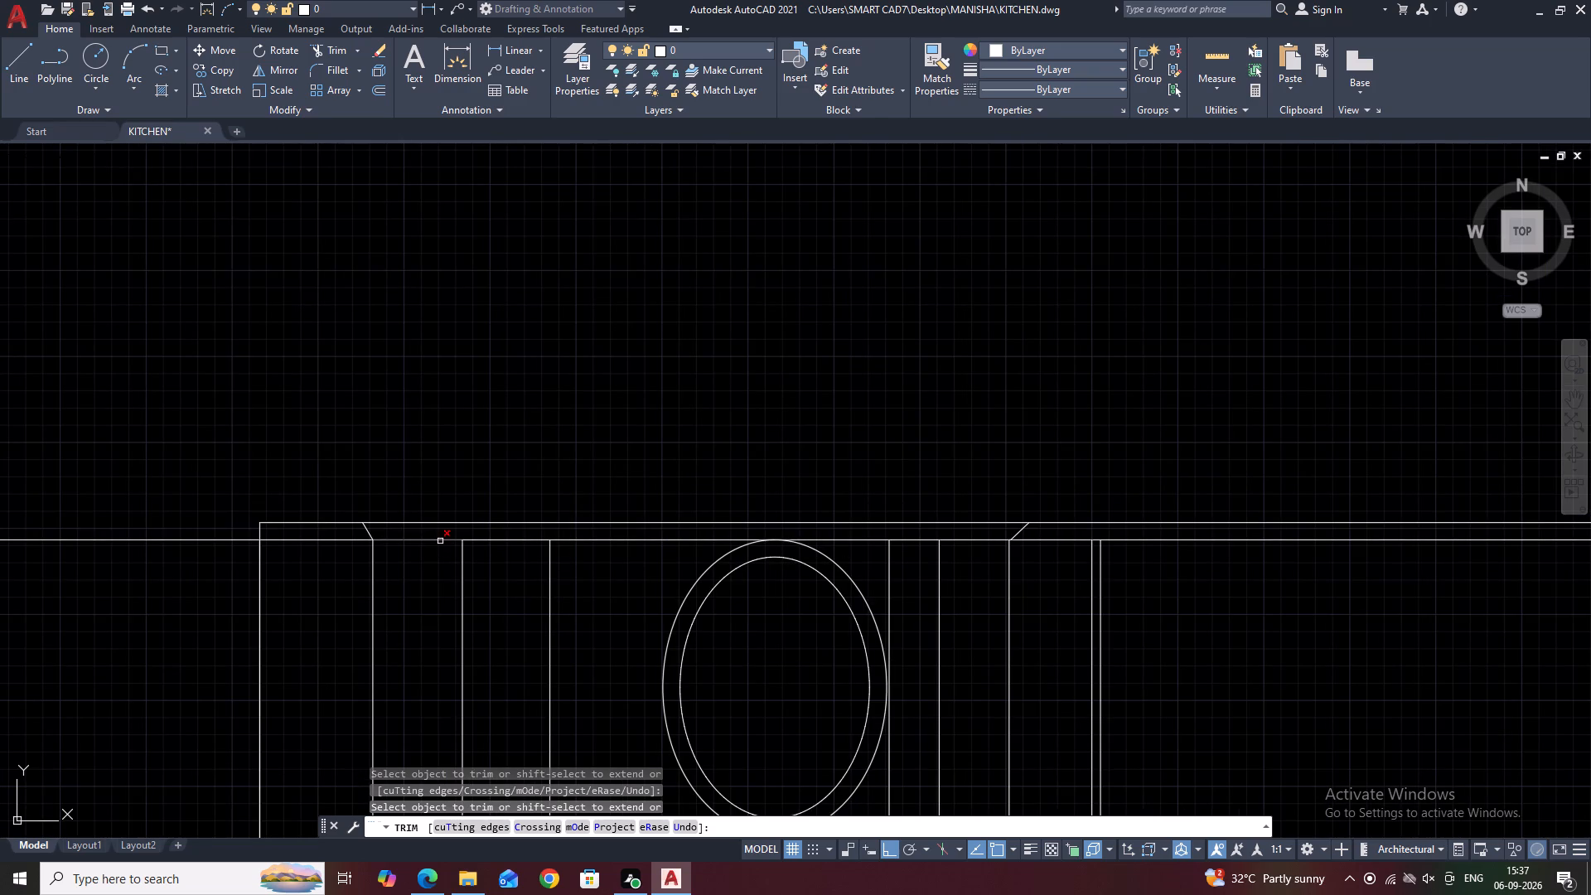
click(440, 540)
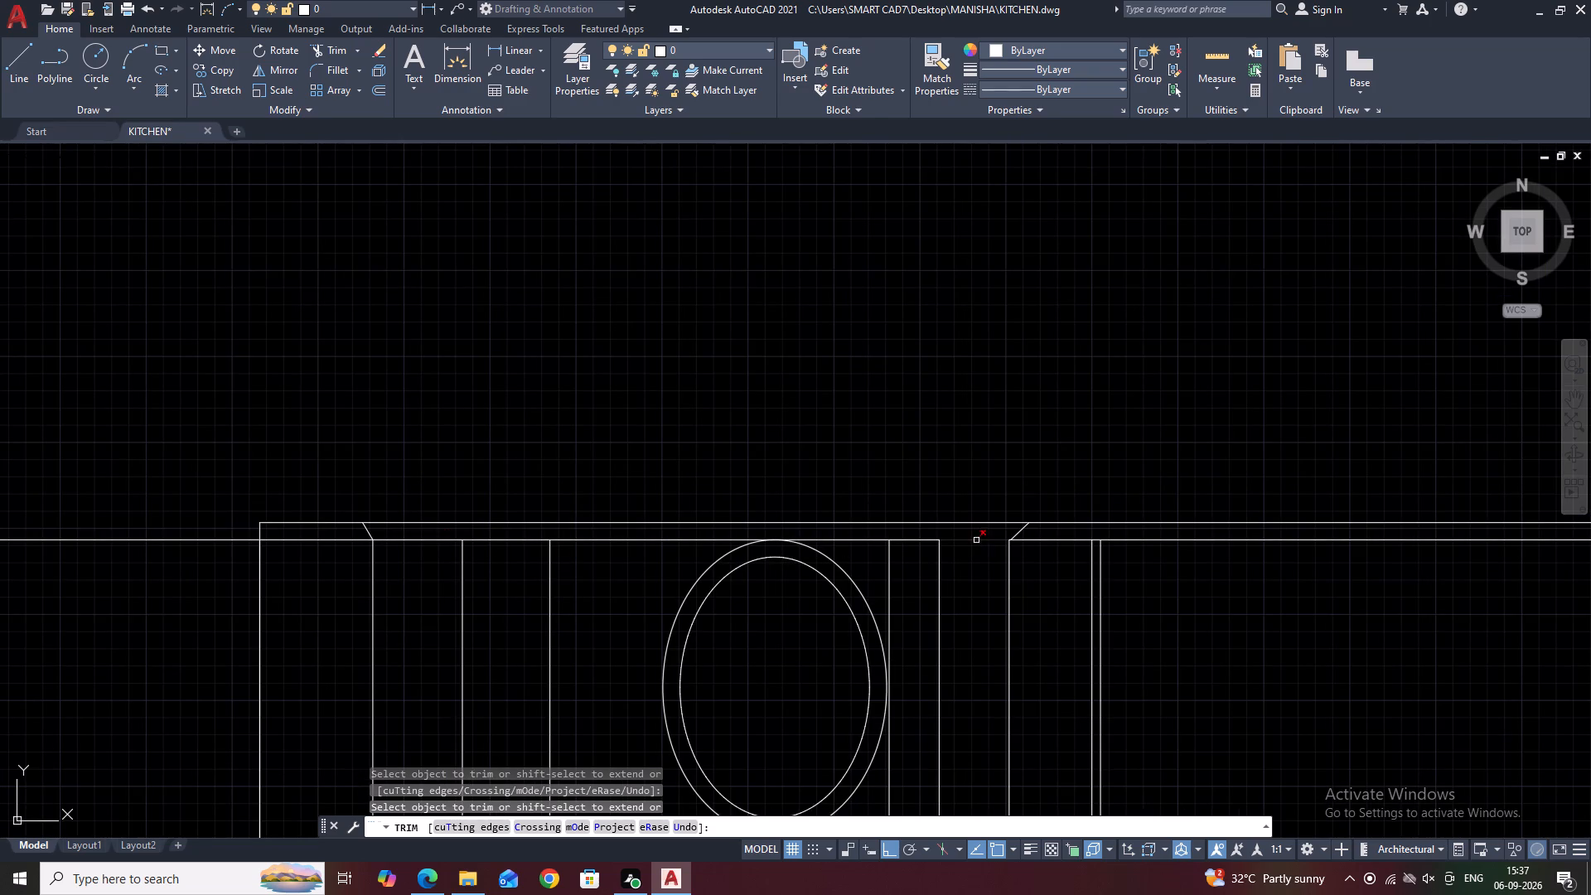
click(976, 540)
key(ctrl+z)
scroll(868, 592, down, 1)
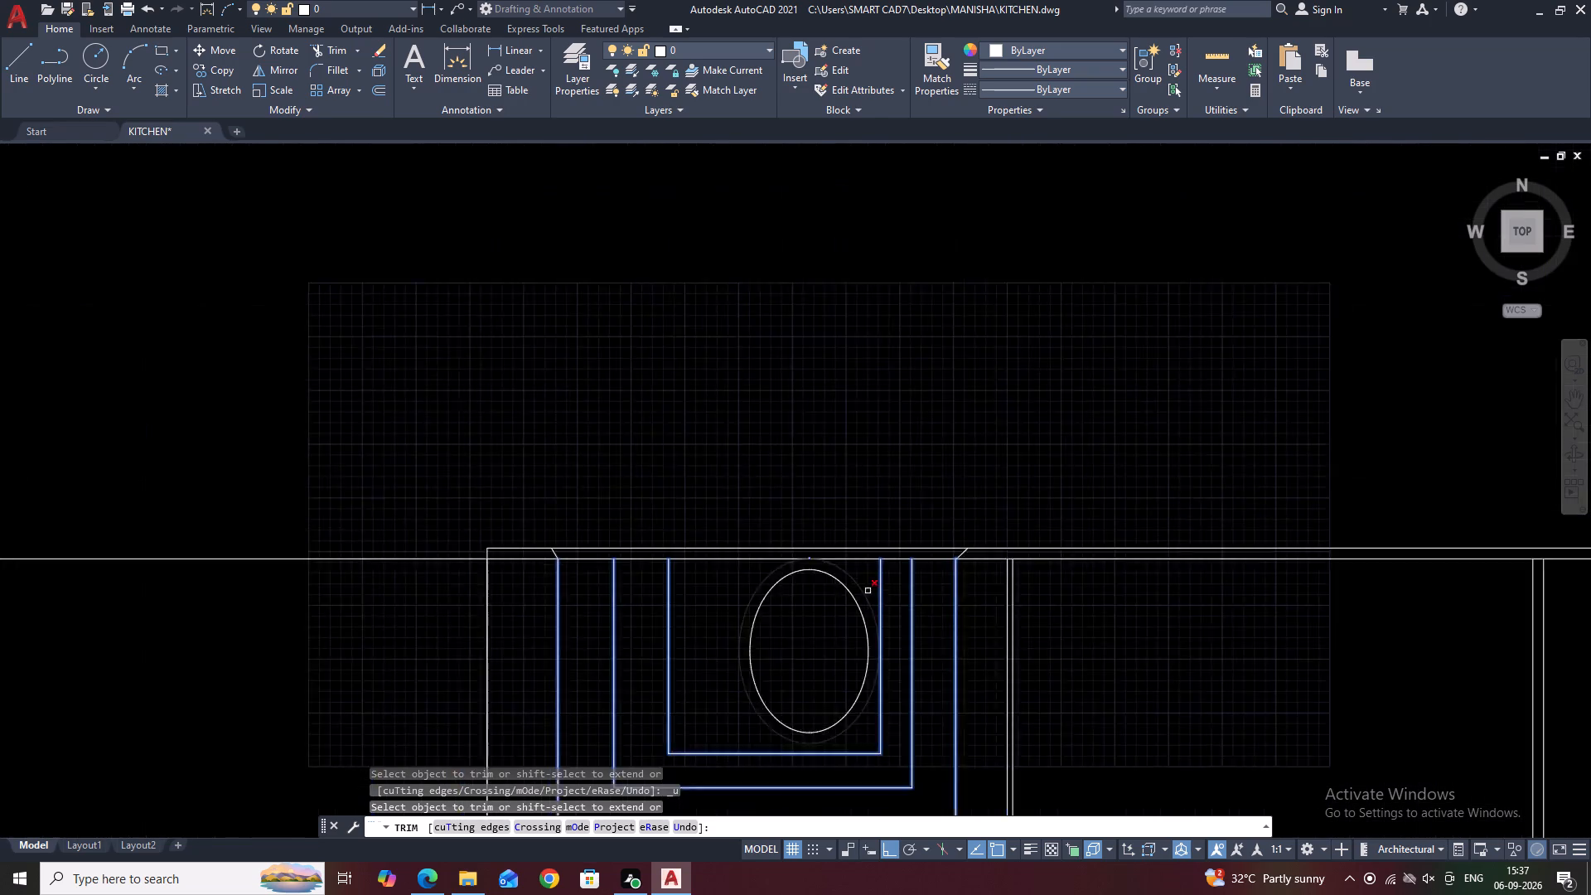
scroll(872, 590, down, 1)
key(Escape)
Delete the tiny leftover line fragment at the top of the outer ellipse.
middle_drag(981, 606, 970, 561)
scroll(763, 534, up, 2)
click(881, 389)
click(919, 556)
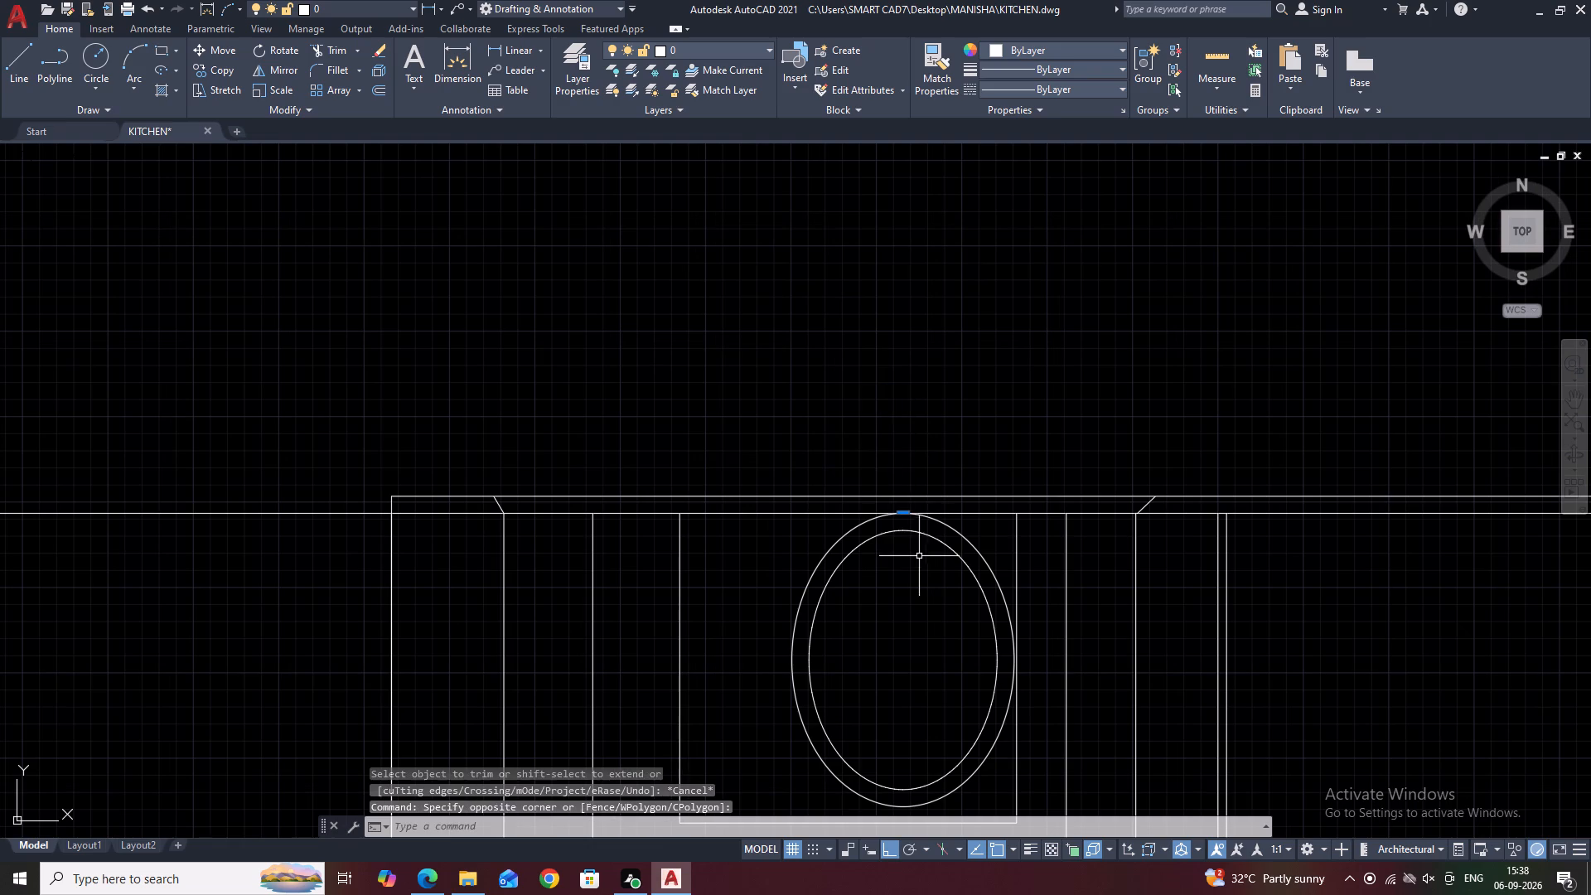
key(Delete)
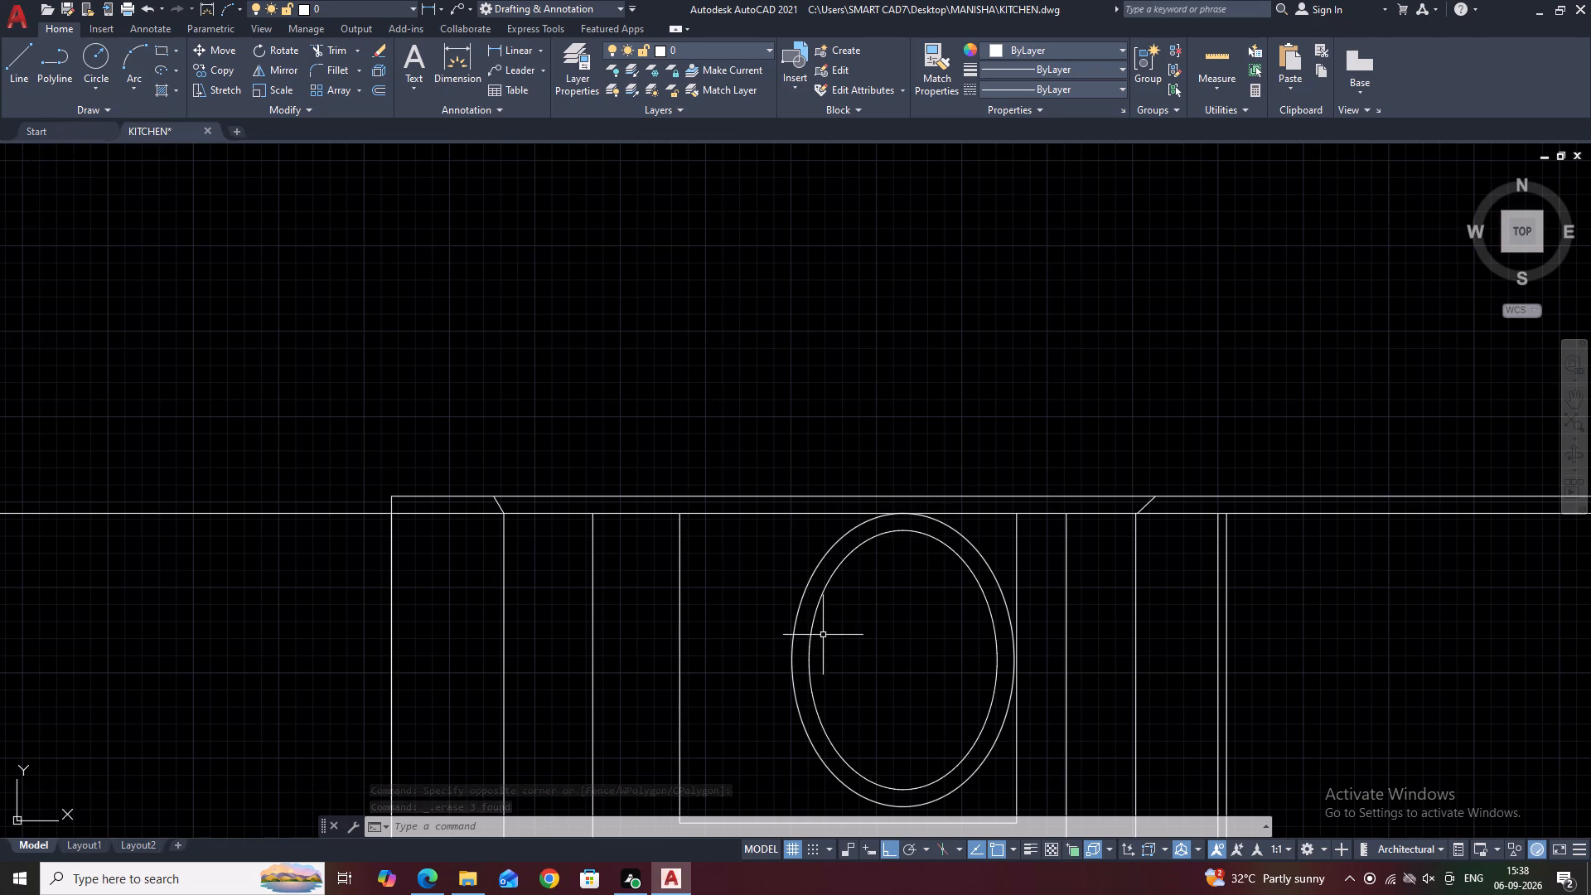
Hatch the inside of the inner ellipse with the ANSI32 pattern.
middle_drag(871, 609, 938, 643)
middle_drag(949, 622, 846, 481)
text(H)
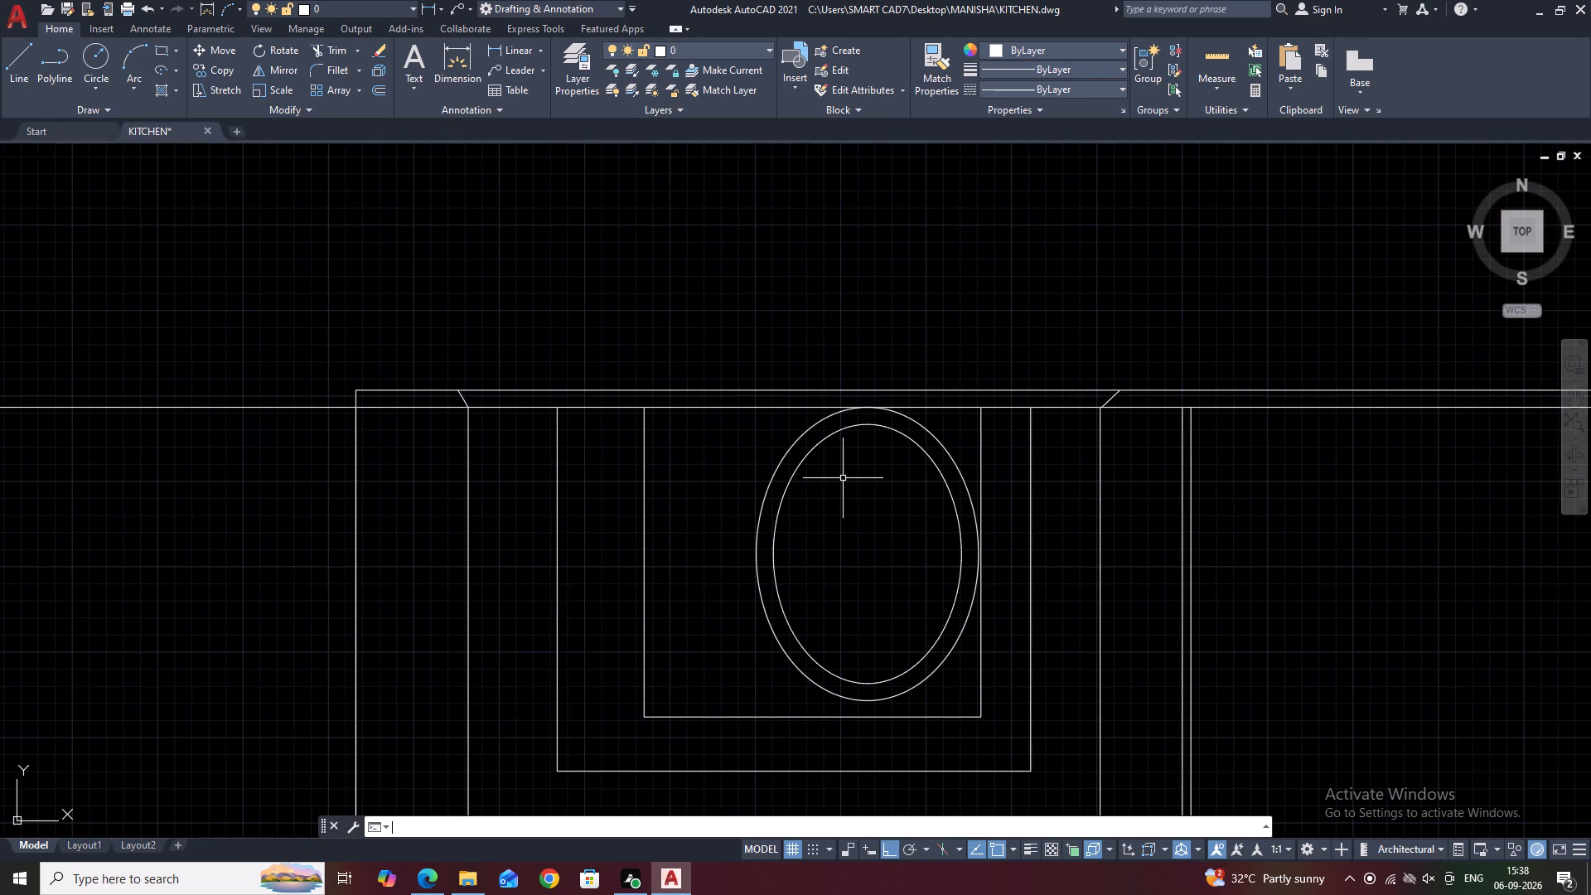
key(space)
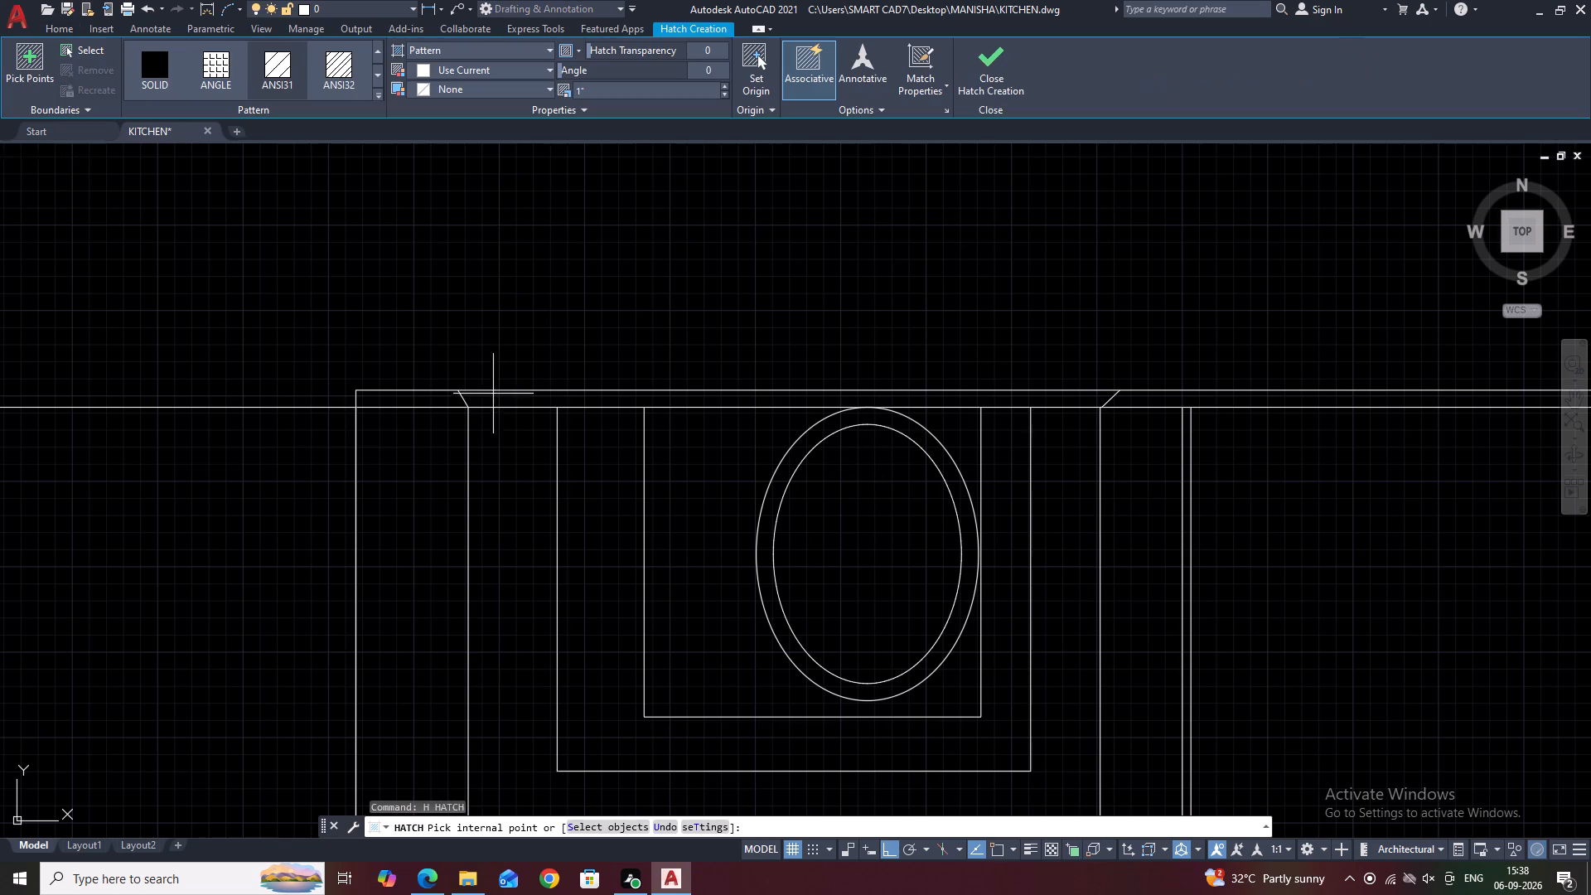
click(344, 68)
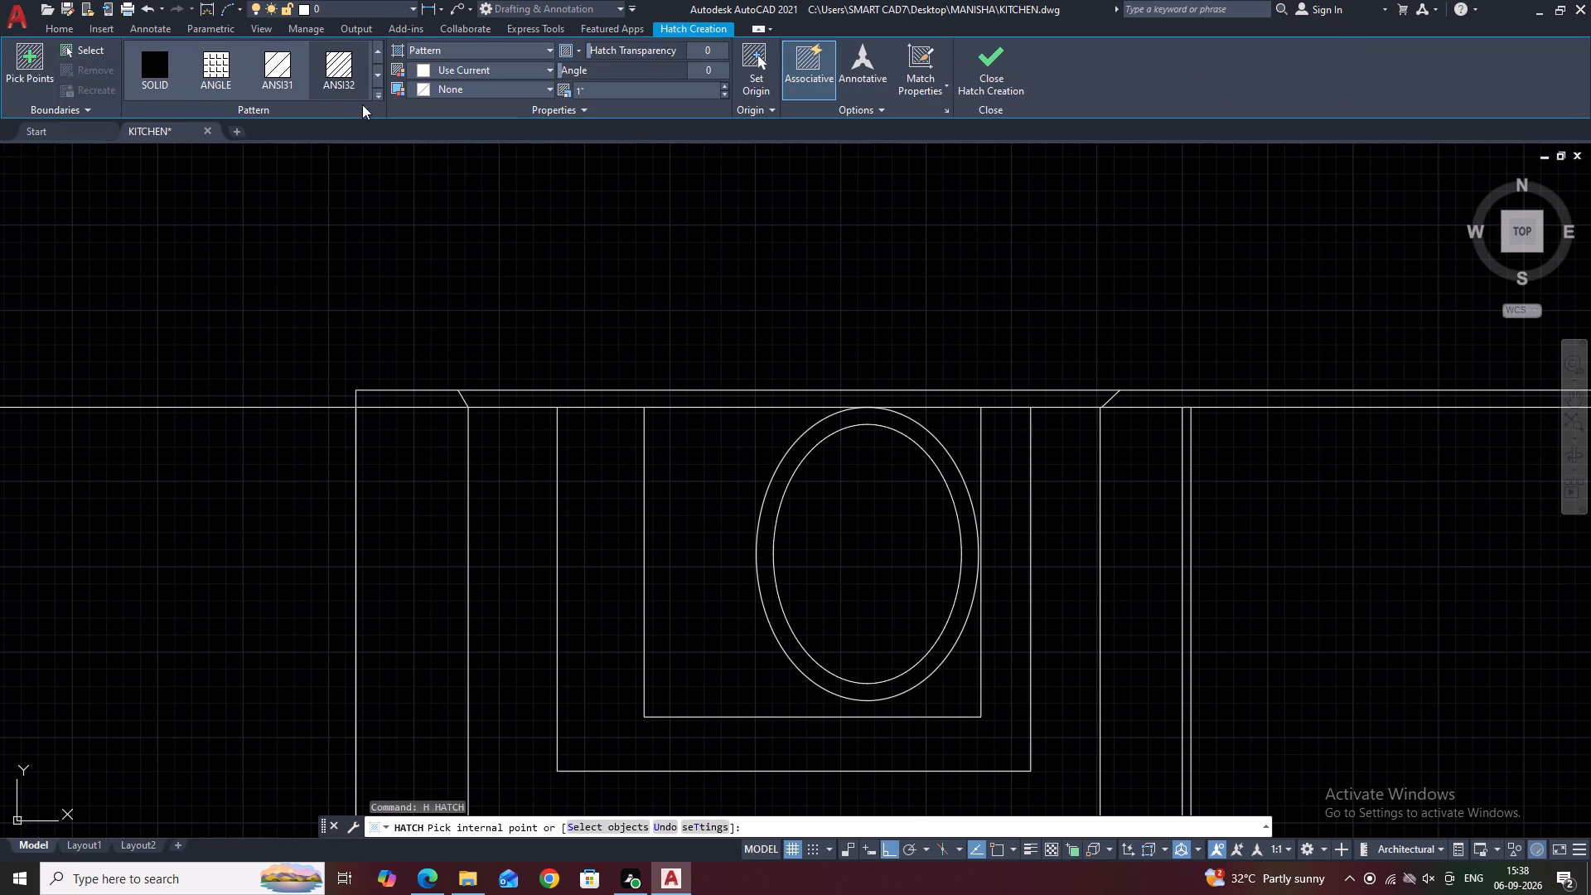
click(871, 526)
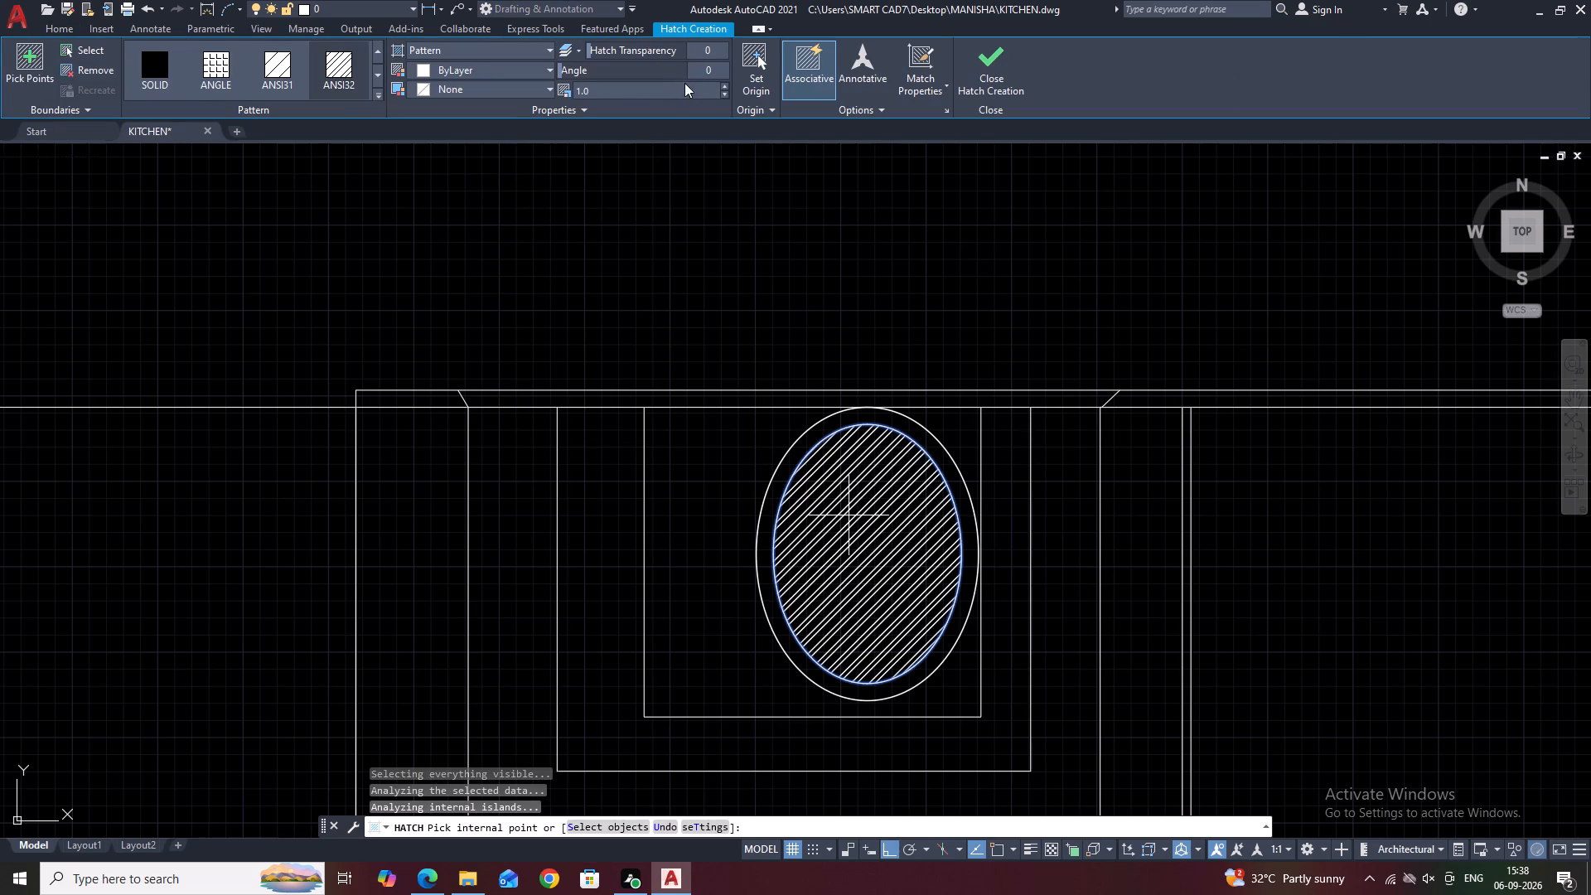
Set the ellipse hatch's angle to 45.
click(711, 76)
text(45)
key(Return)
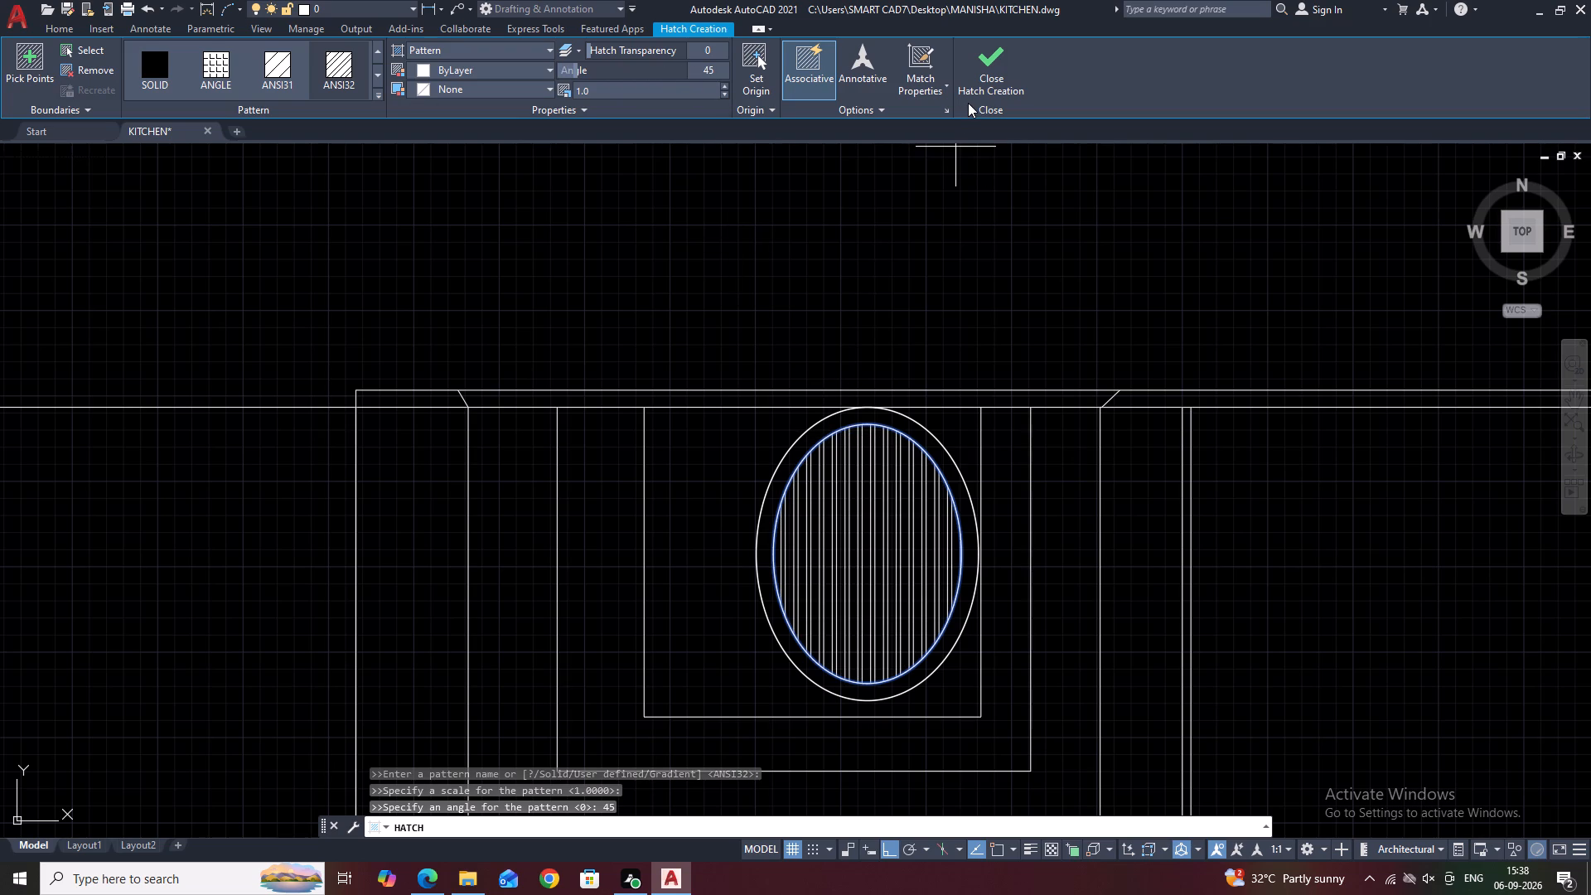
Set the ellipse hatch's angle to 135 and increase its pattern scale so the horizontal lines are spaced more widely.
click(723, 65)
text(135)
key(Return)
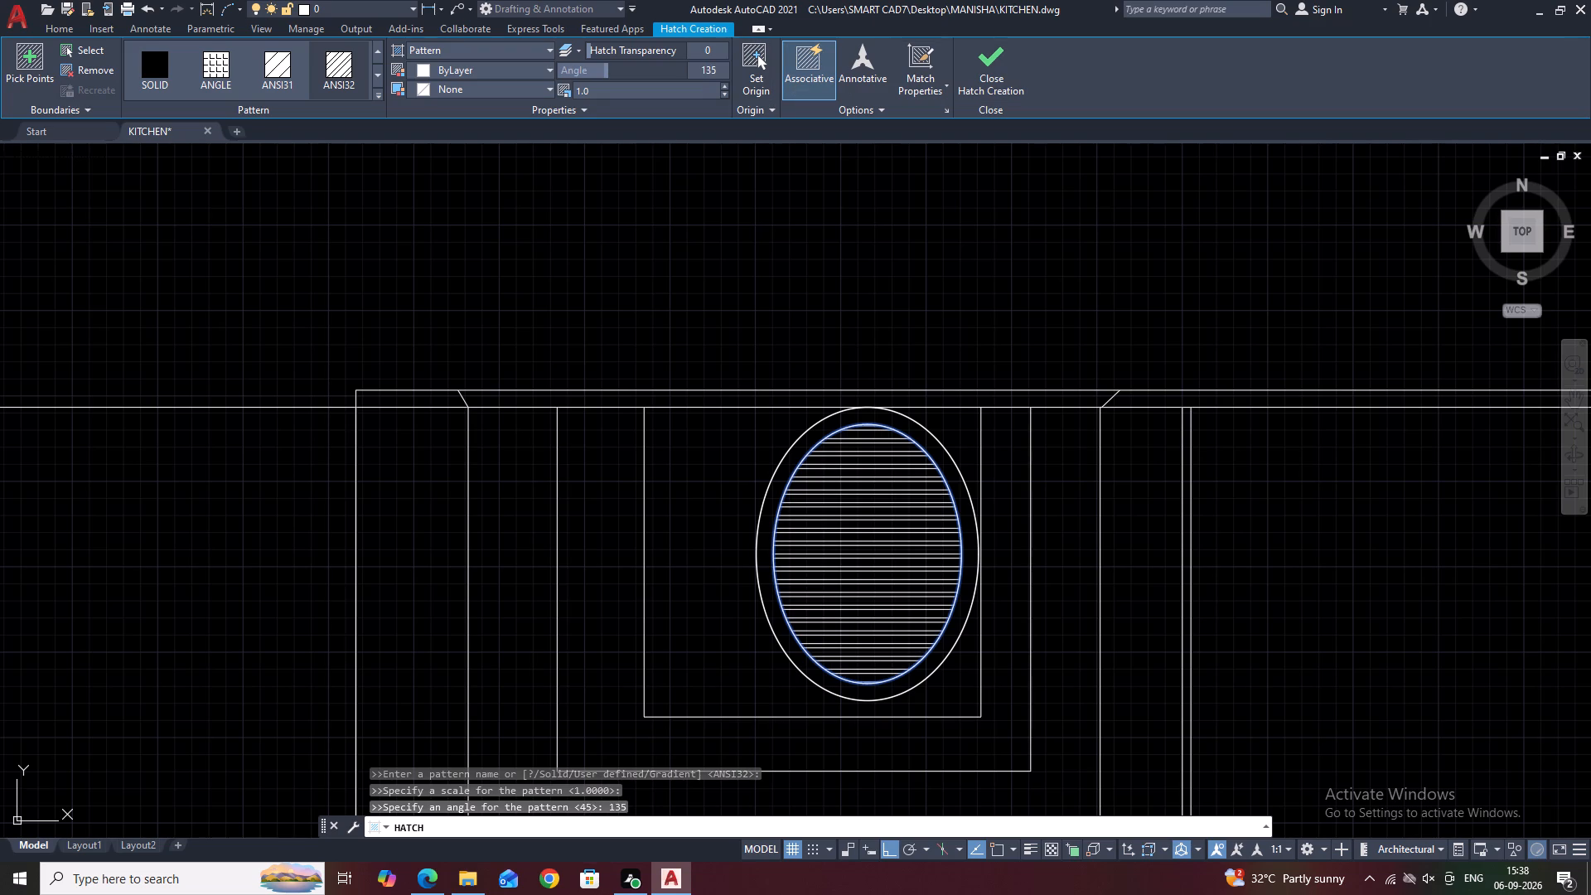
scroll(631, 92, up, 17)
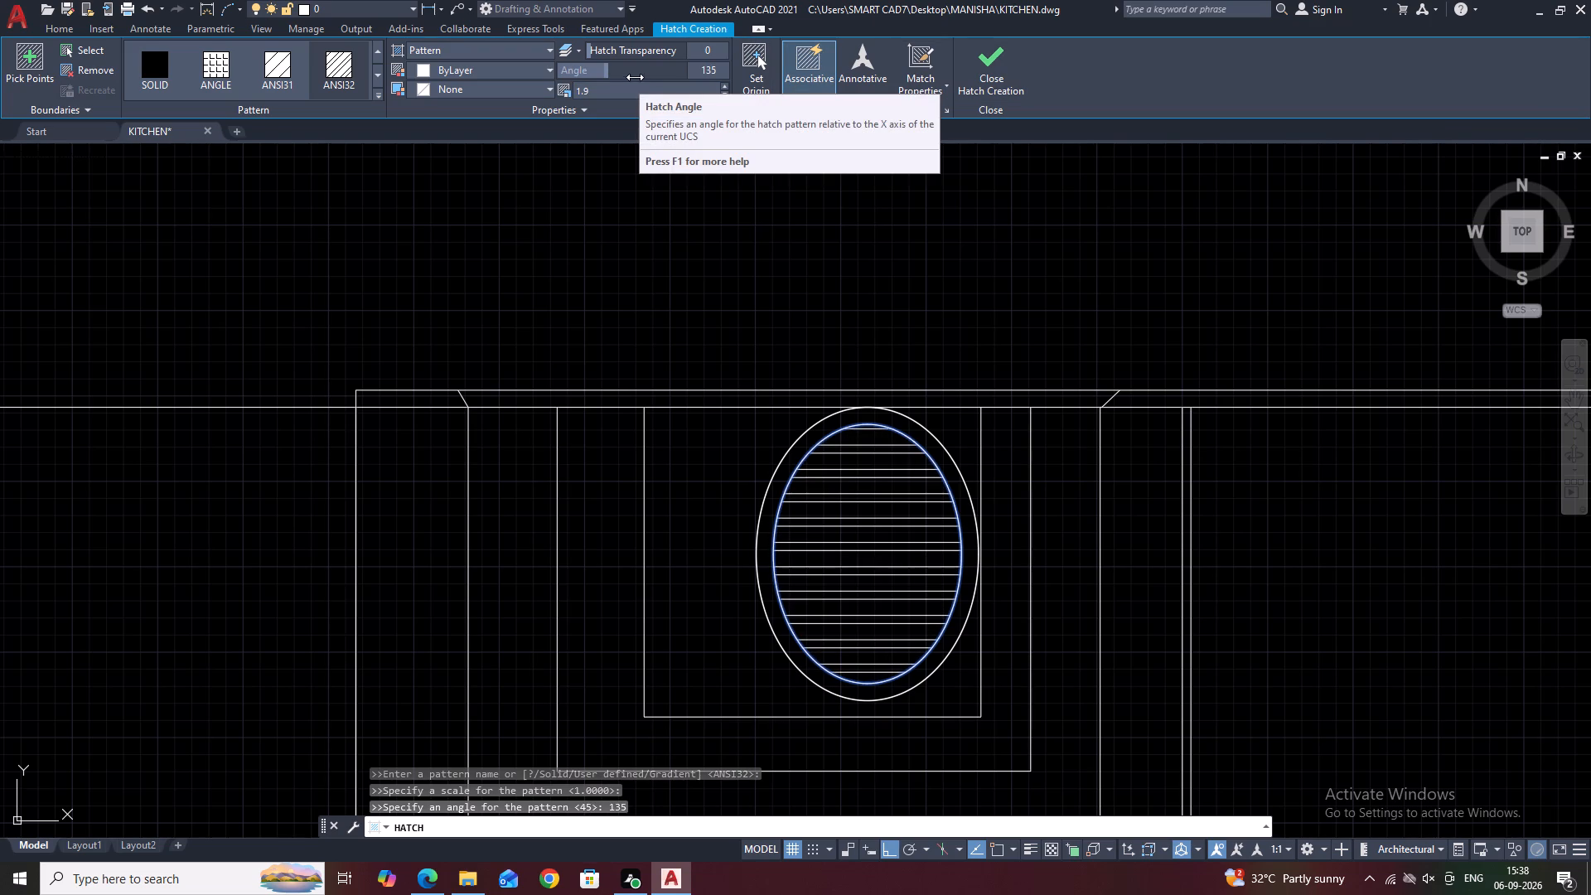
scroll(612, 89, up, 5)
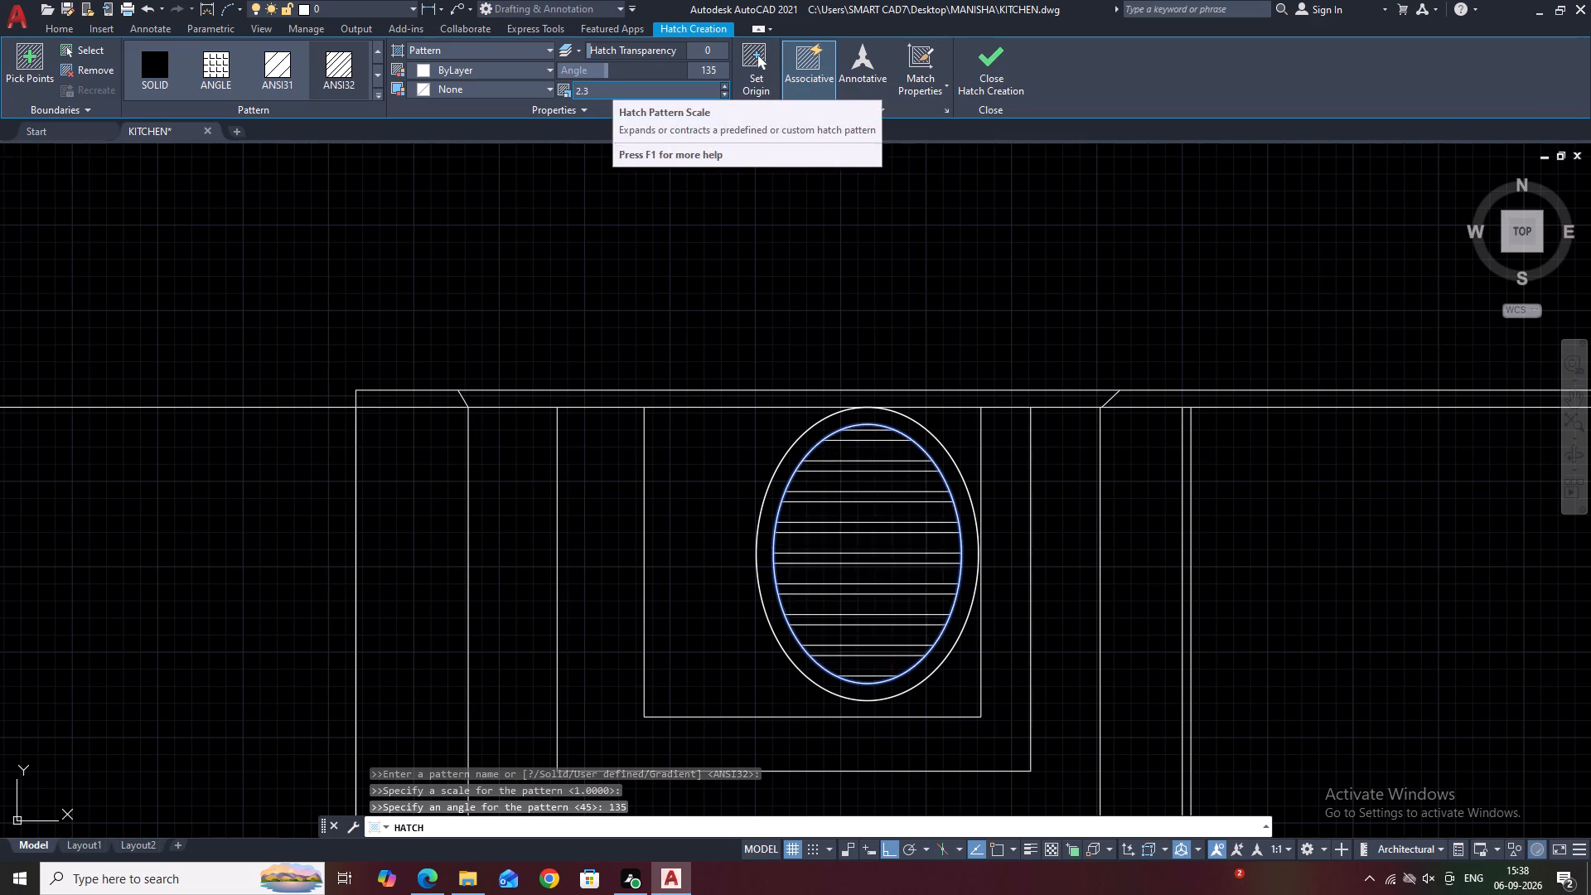
scroll(610, 92, up, 2)
click(982, 65)
Scale both ellipses and their hatch down to about two-thirds size, using the outer ellipse's top point as the base.
scroll(817, 491, down, 2)
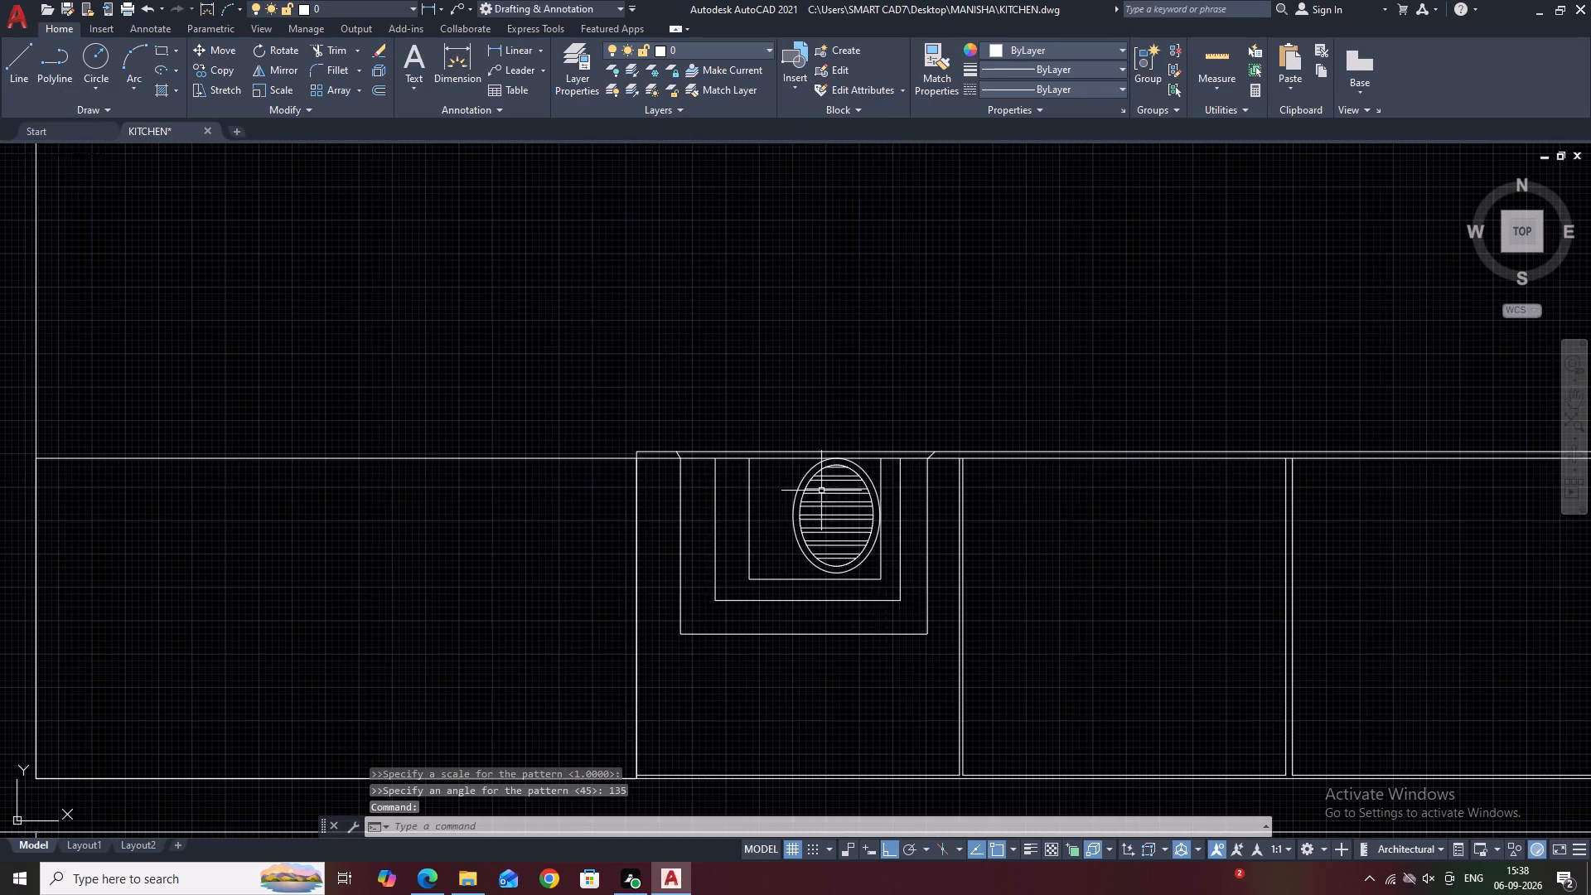
middle_drag(808, 555, 892, 603)
middle_drag(862, 552, 888, 597)
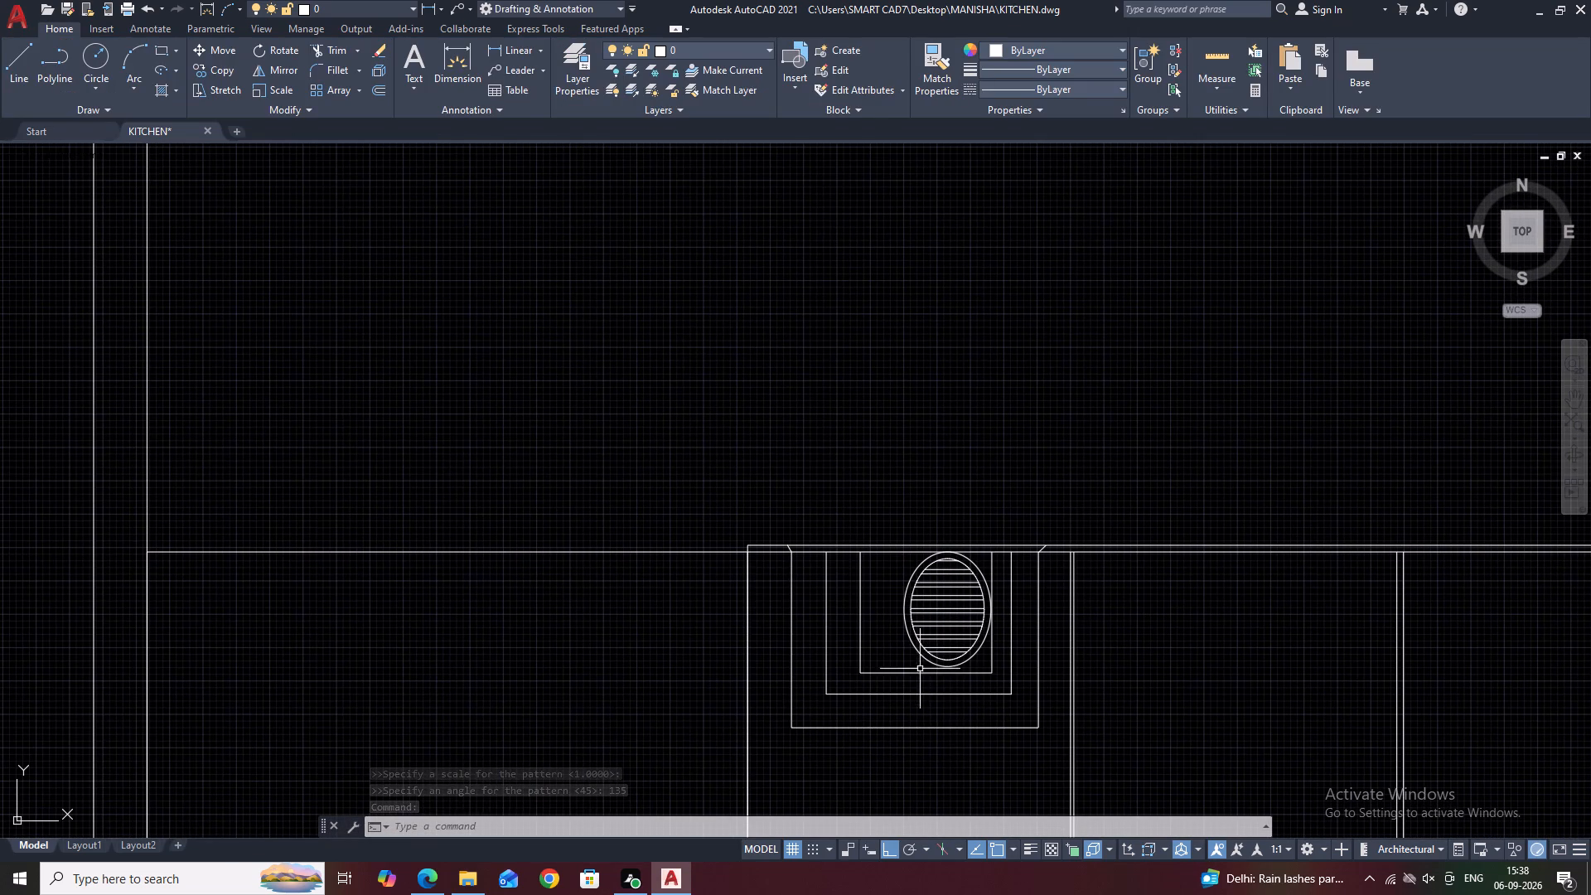
scroll(952, 669, up, 2)
drag(992, 665, 962, 617)
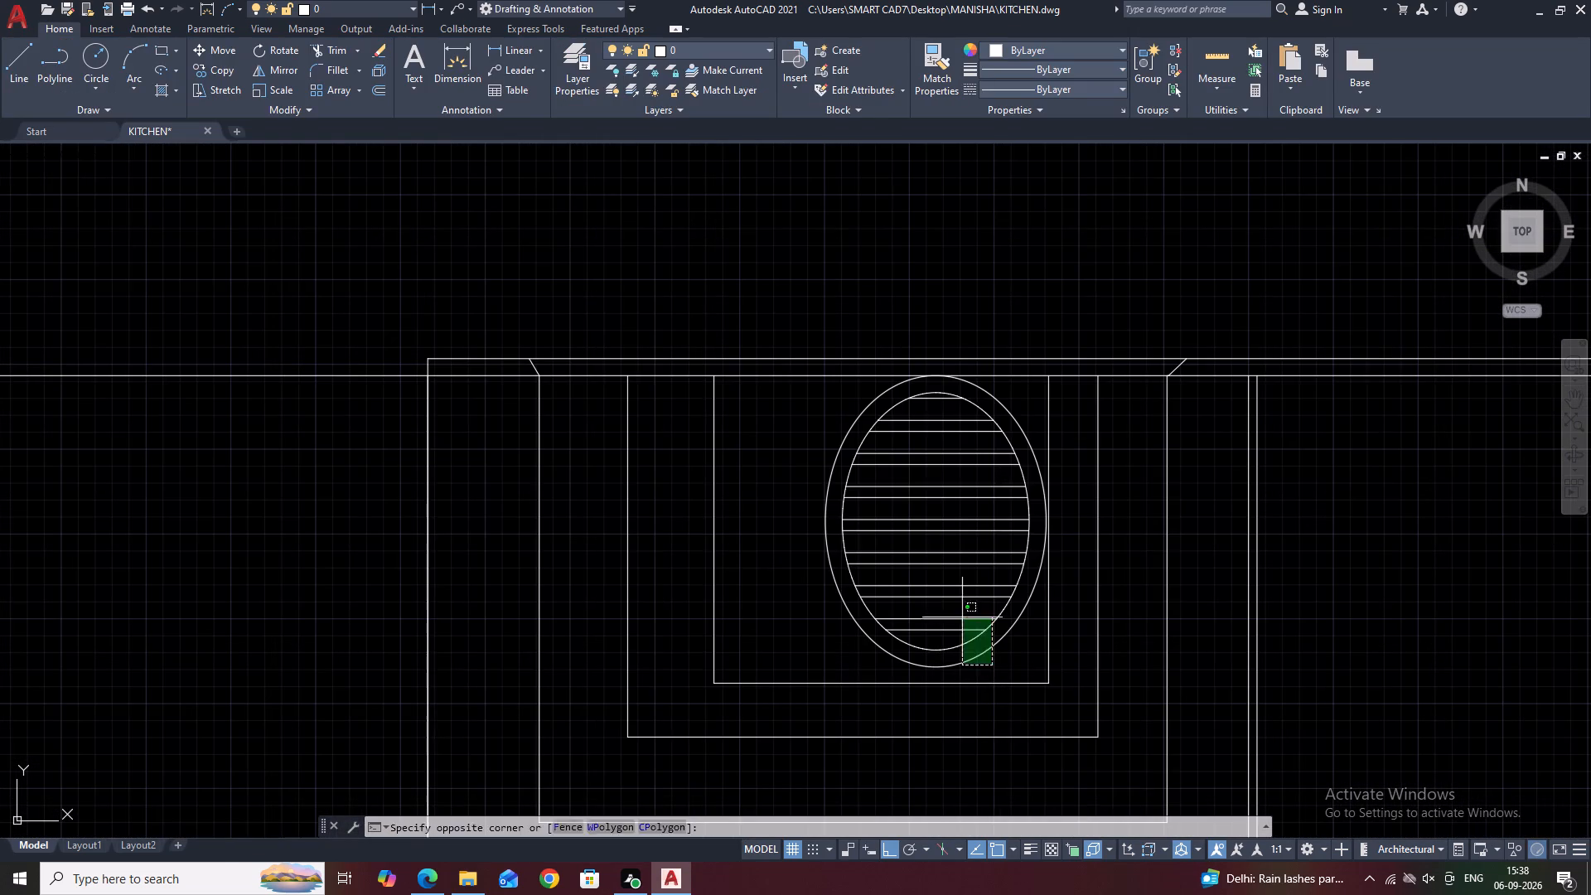
drag(962, 617, 892, 525)
text(EC)
key(space)
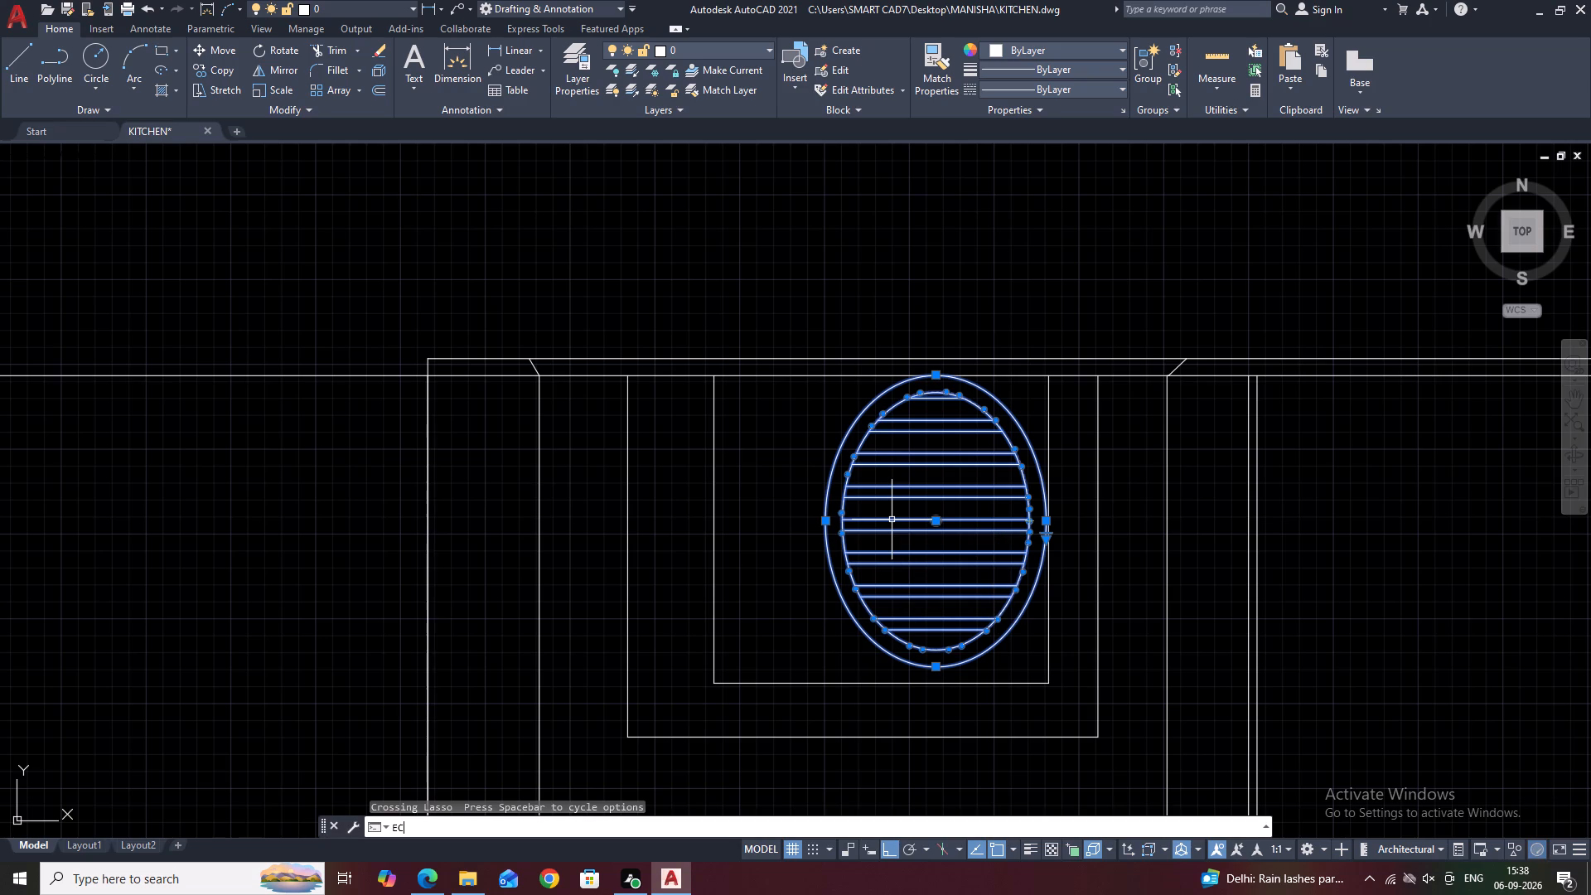
text(SC)
key(space)
click(936, 376)
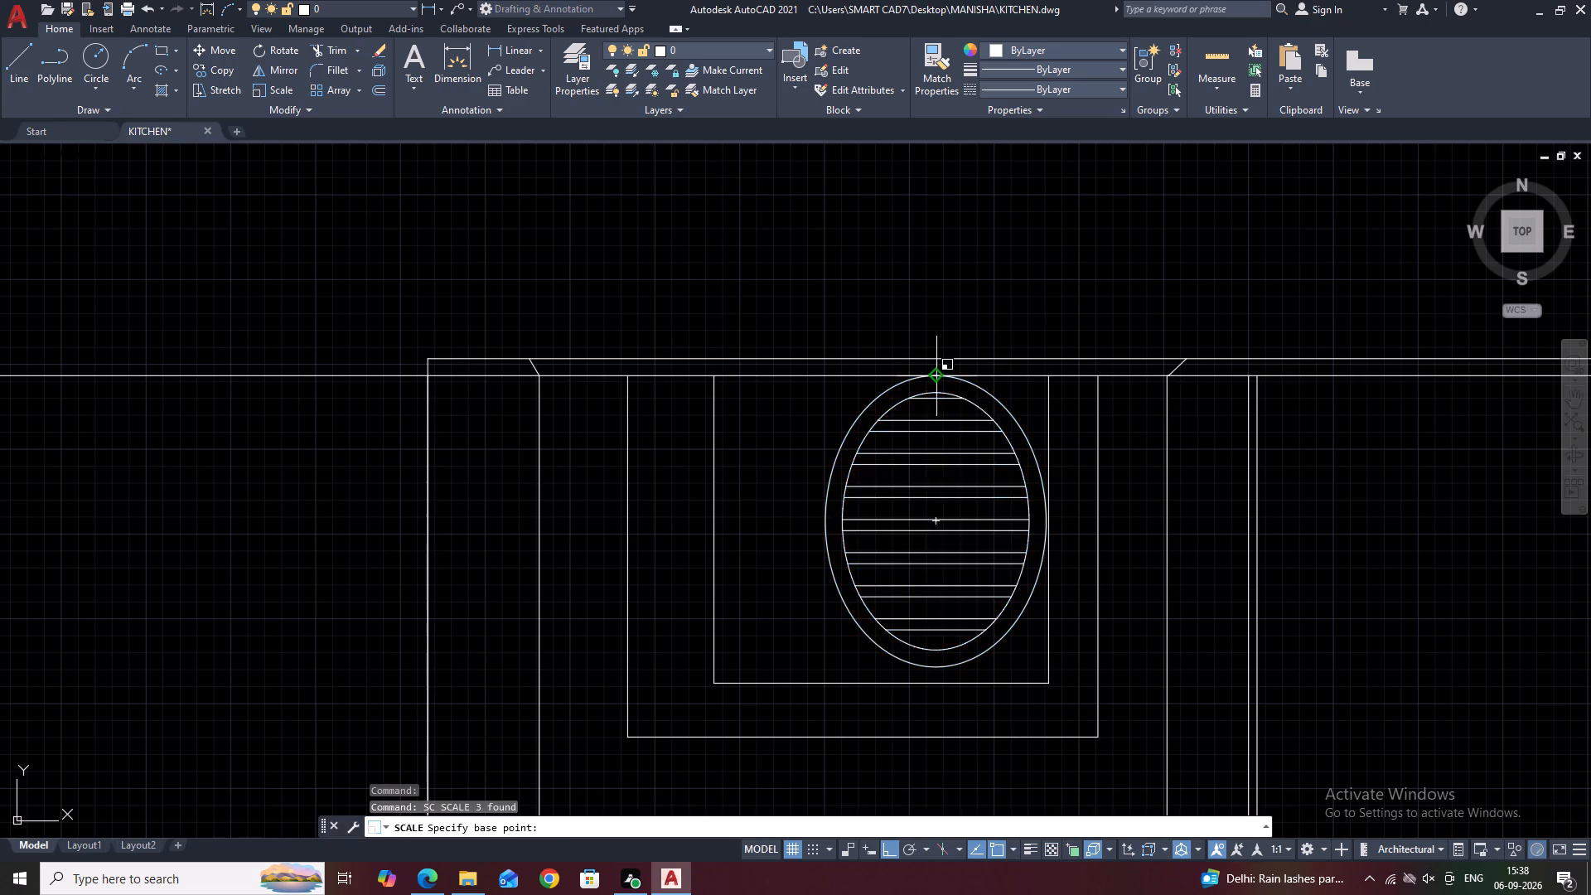
click(941, 471)
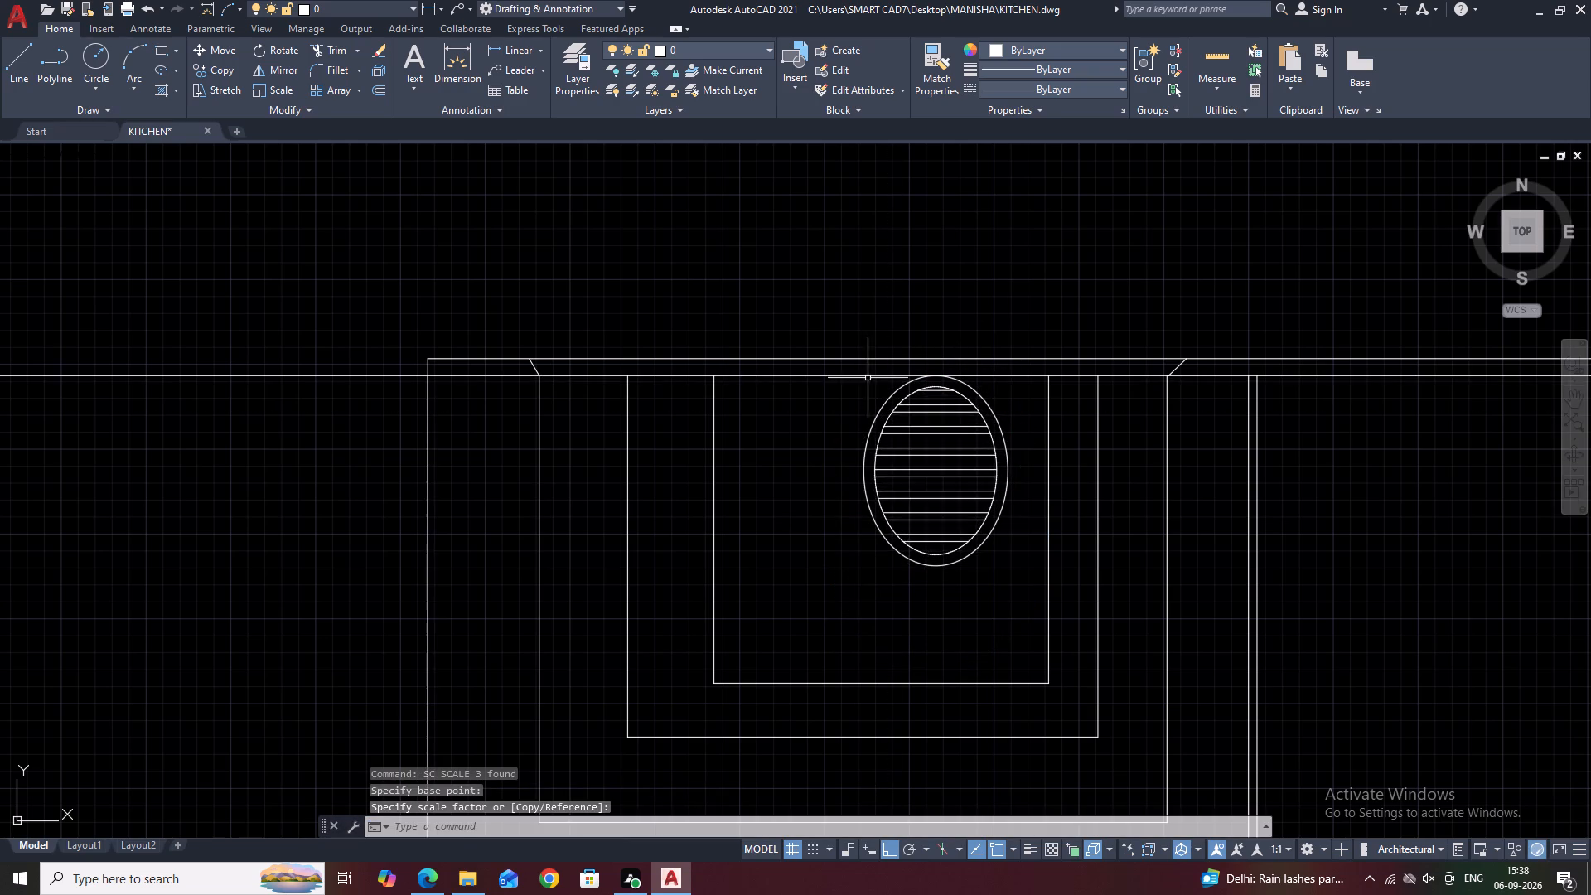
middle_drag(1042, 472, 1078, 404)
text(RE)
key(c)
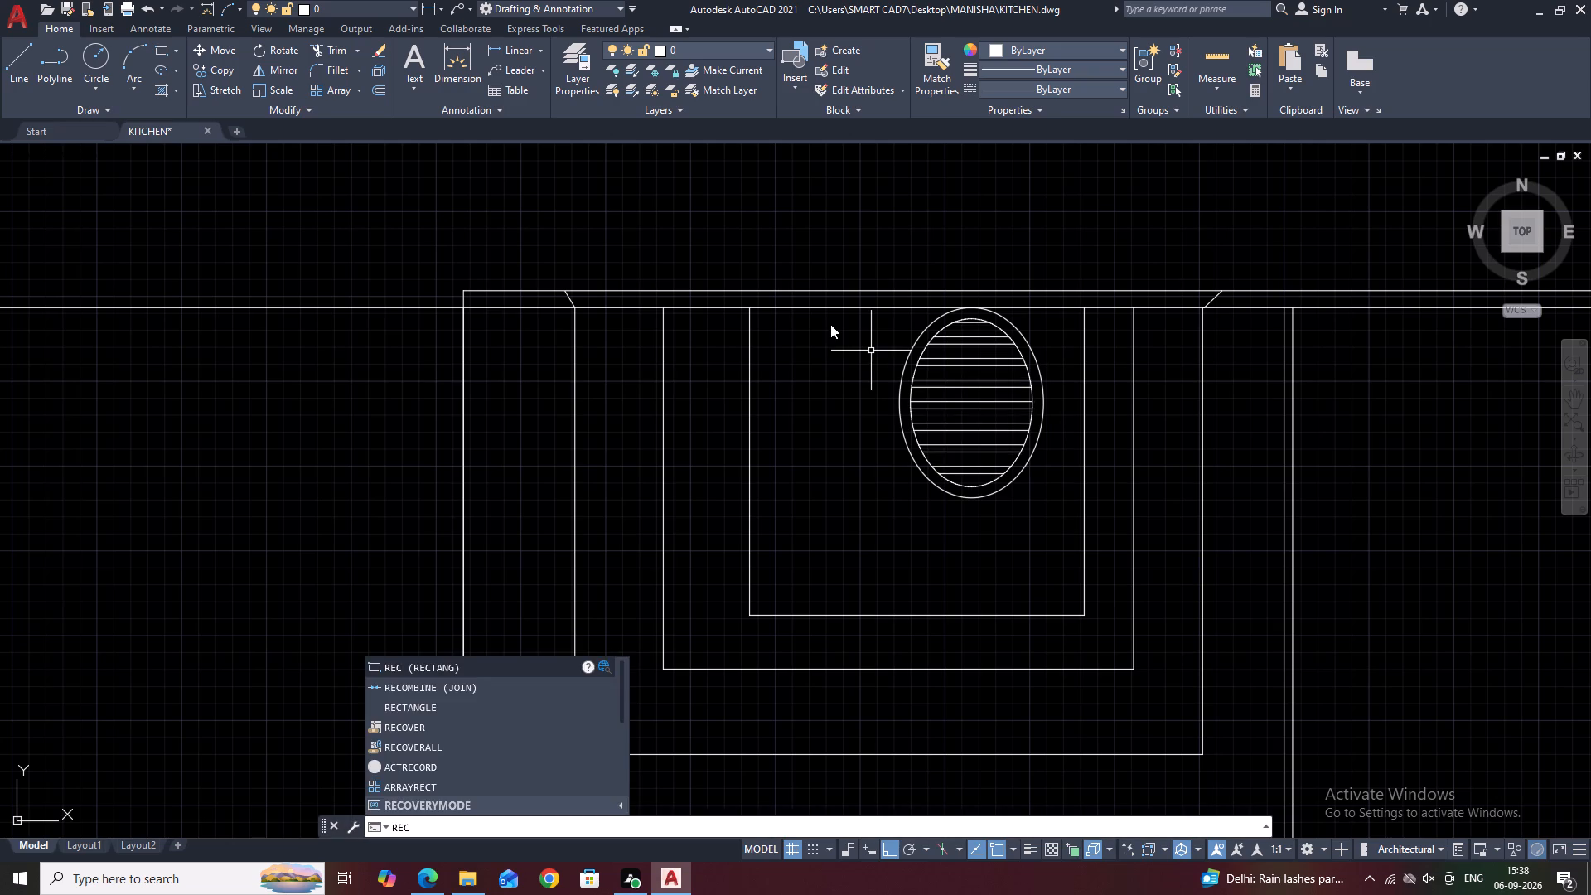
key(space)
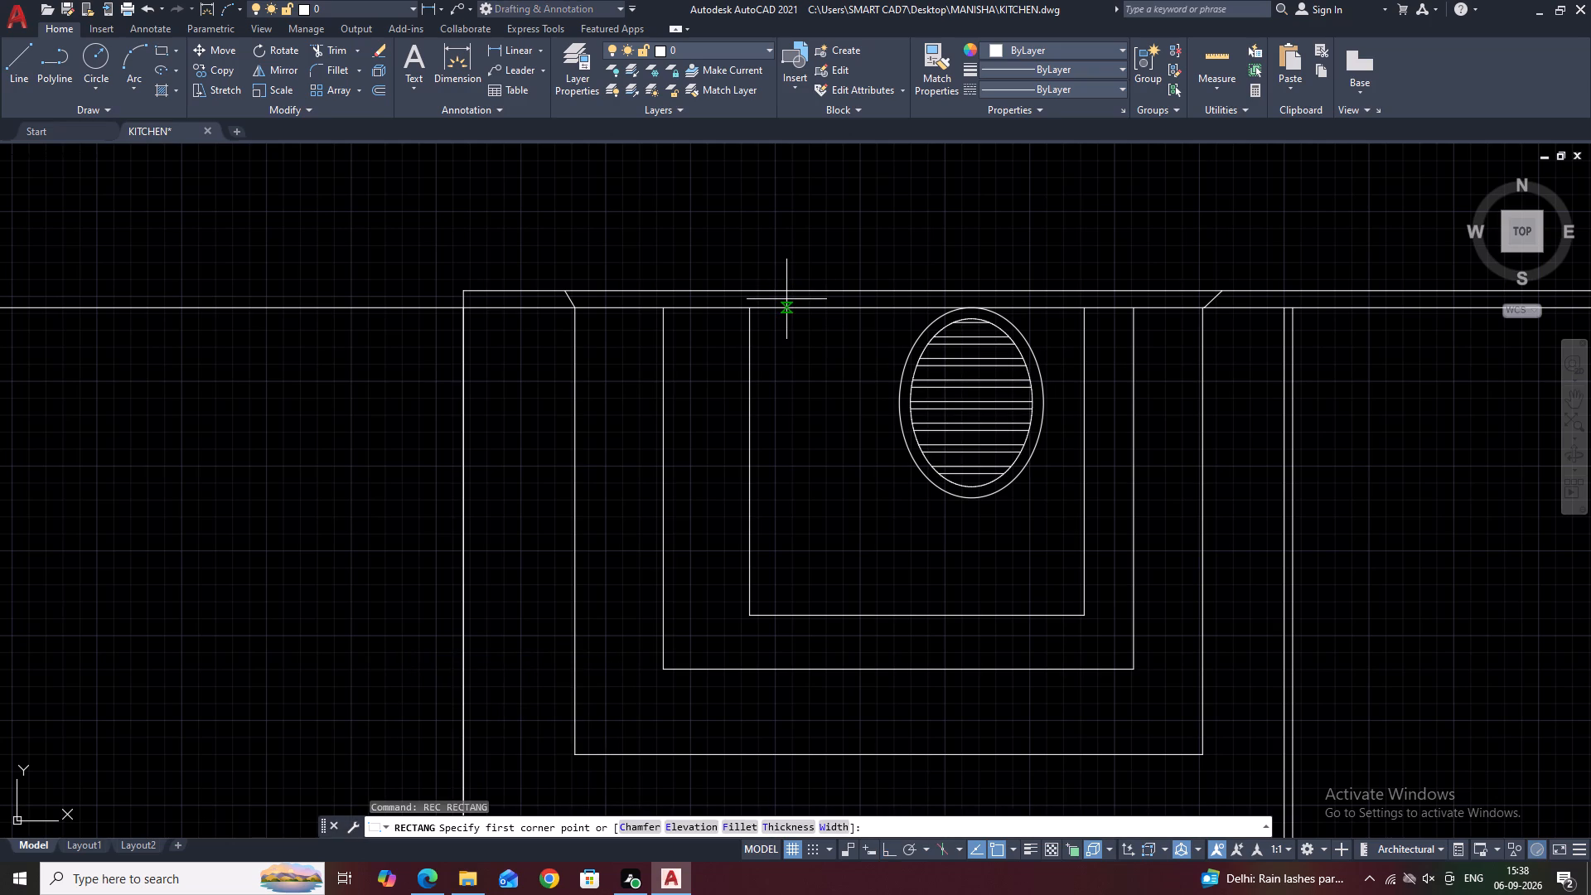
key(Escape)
Offset the middle nested rectangle inward by 0.5.
click(681, 390)
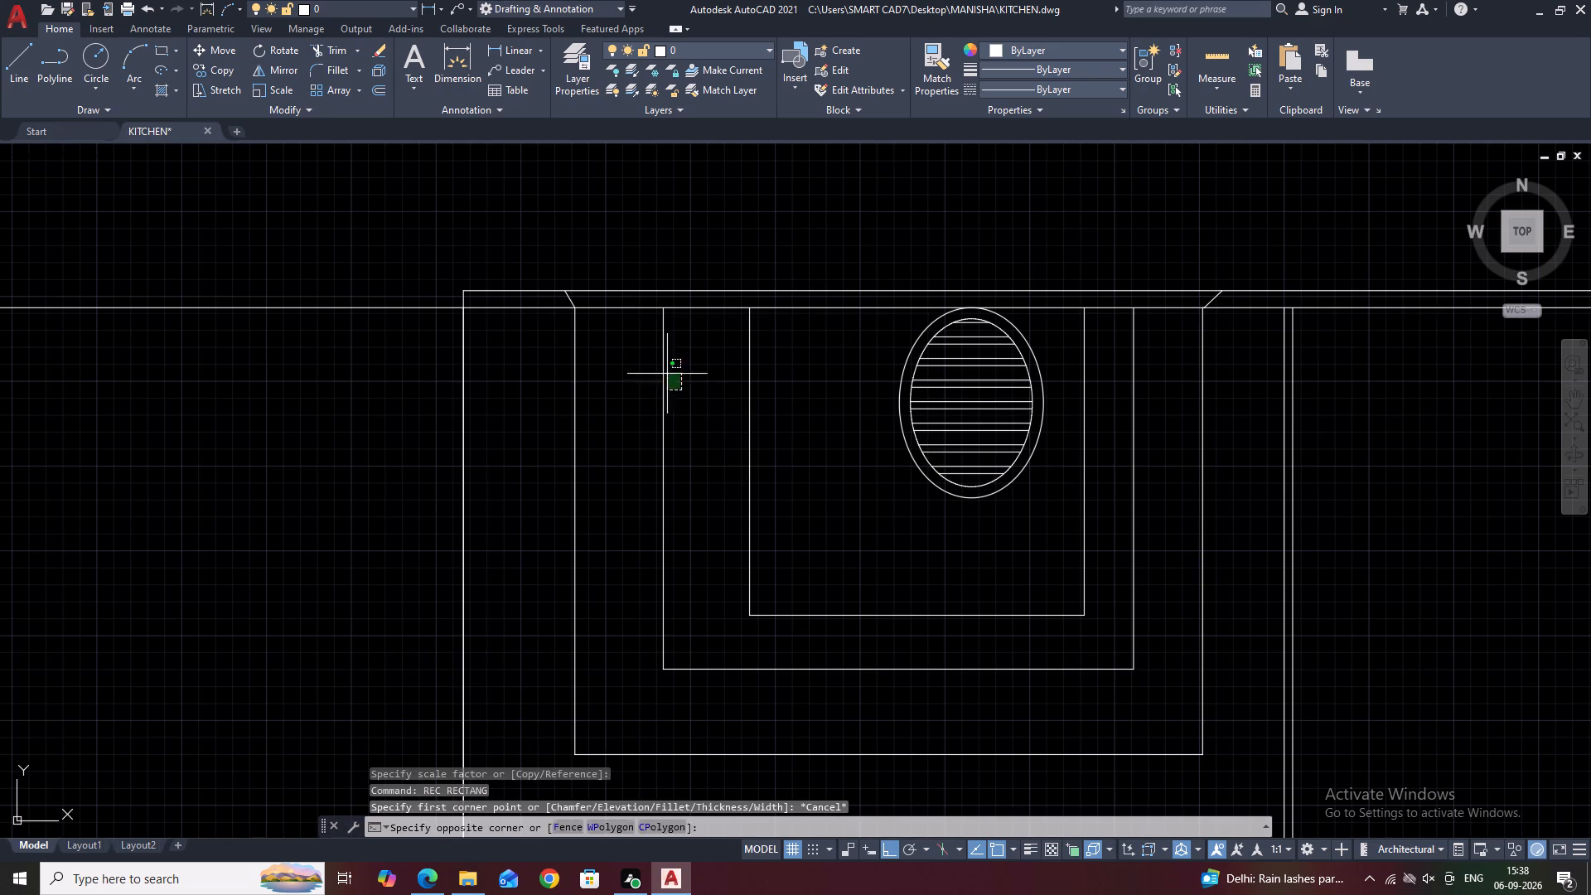
click(657, 356)
key(o)
key(space)
key(0)
key(period)
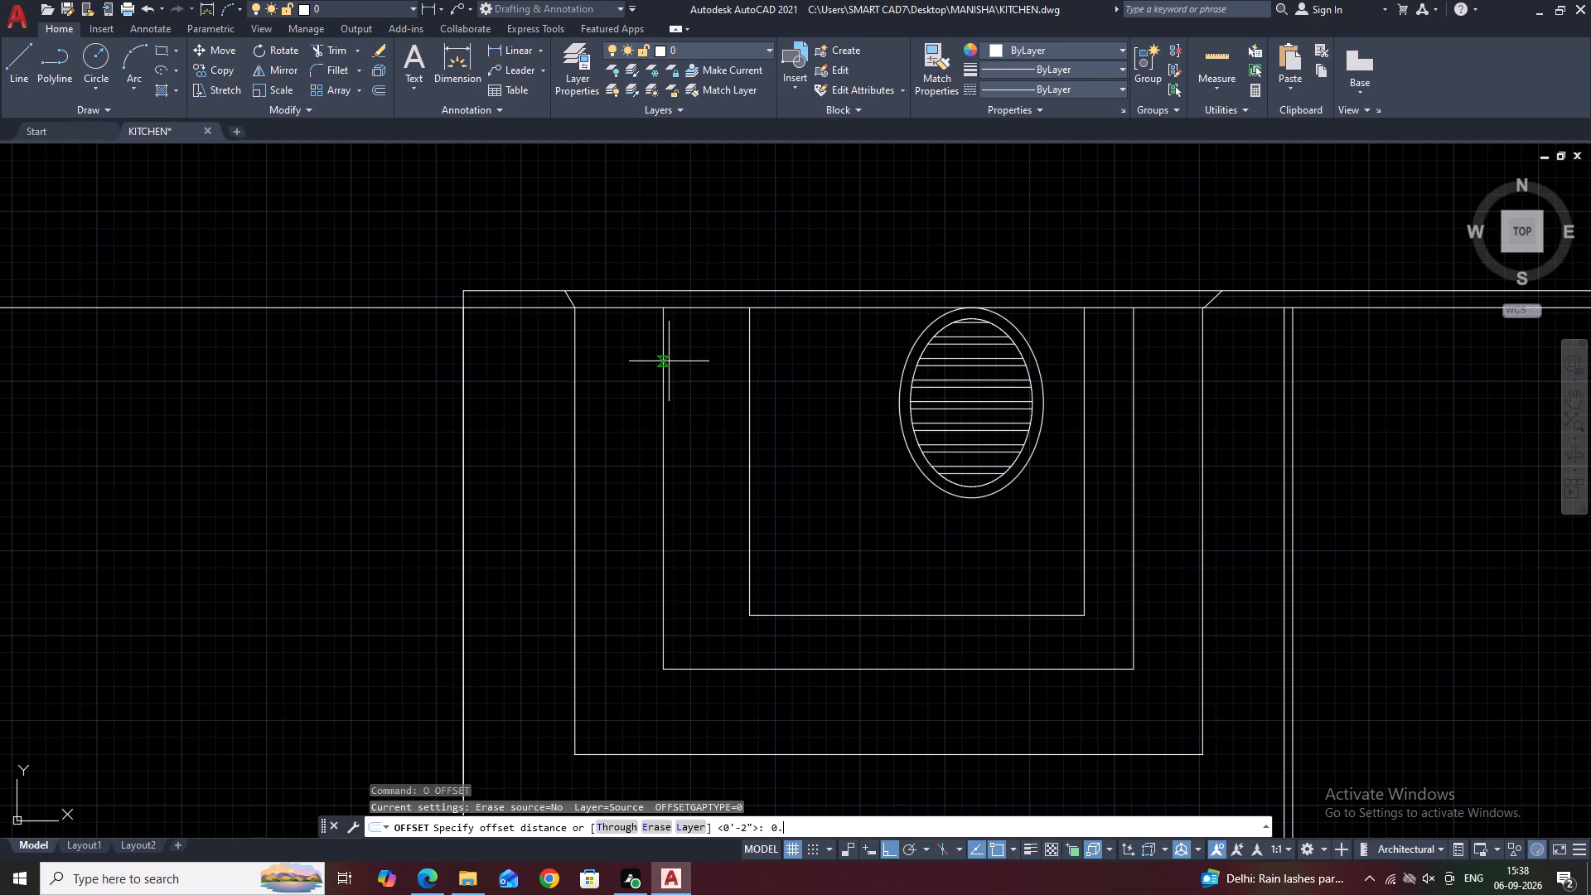
text(5)
key(space)
click(734, 382)
key(Escape)
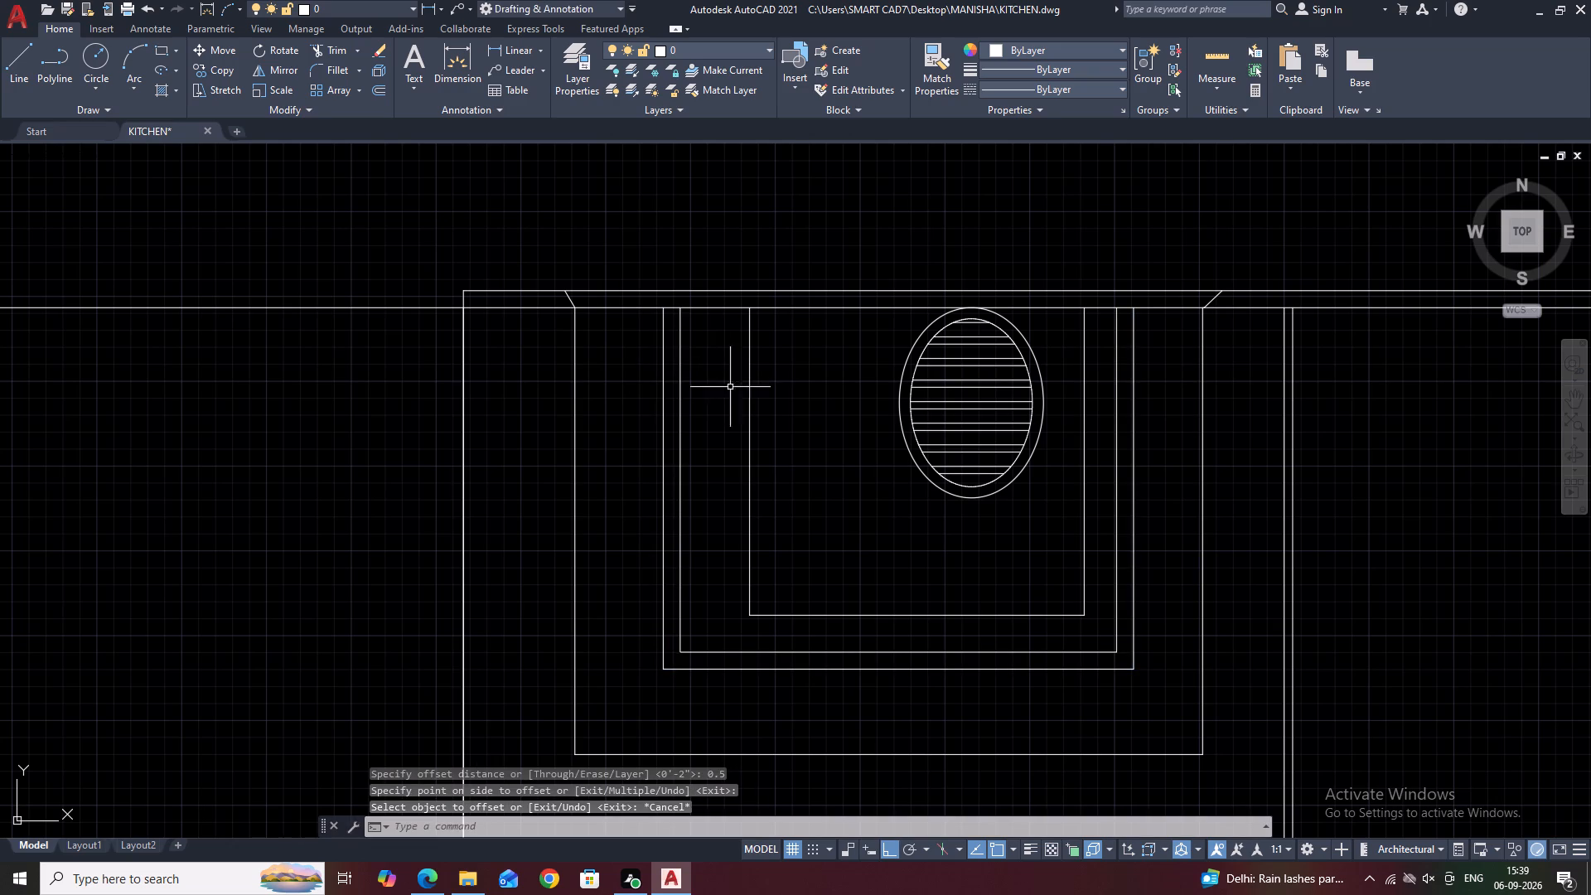
Offset the outermost nested rectangle inward by the same 0.5 distance.
middle_drag(817, 440, 873, 435)
key(space)
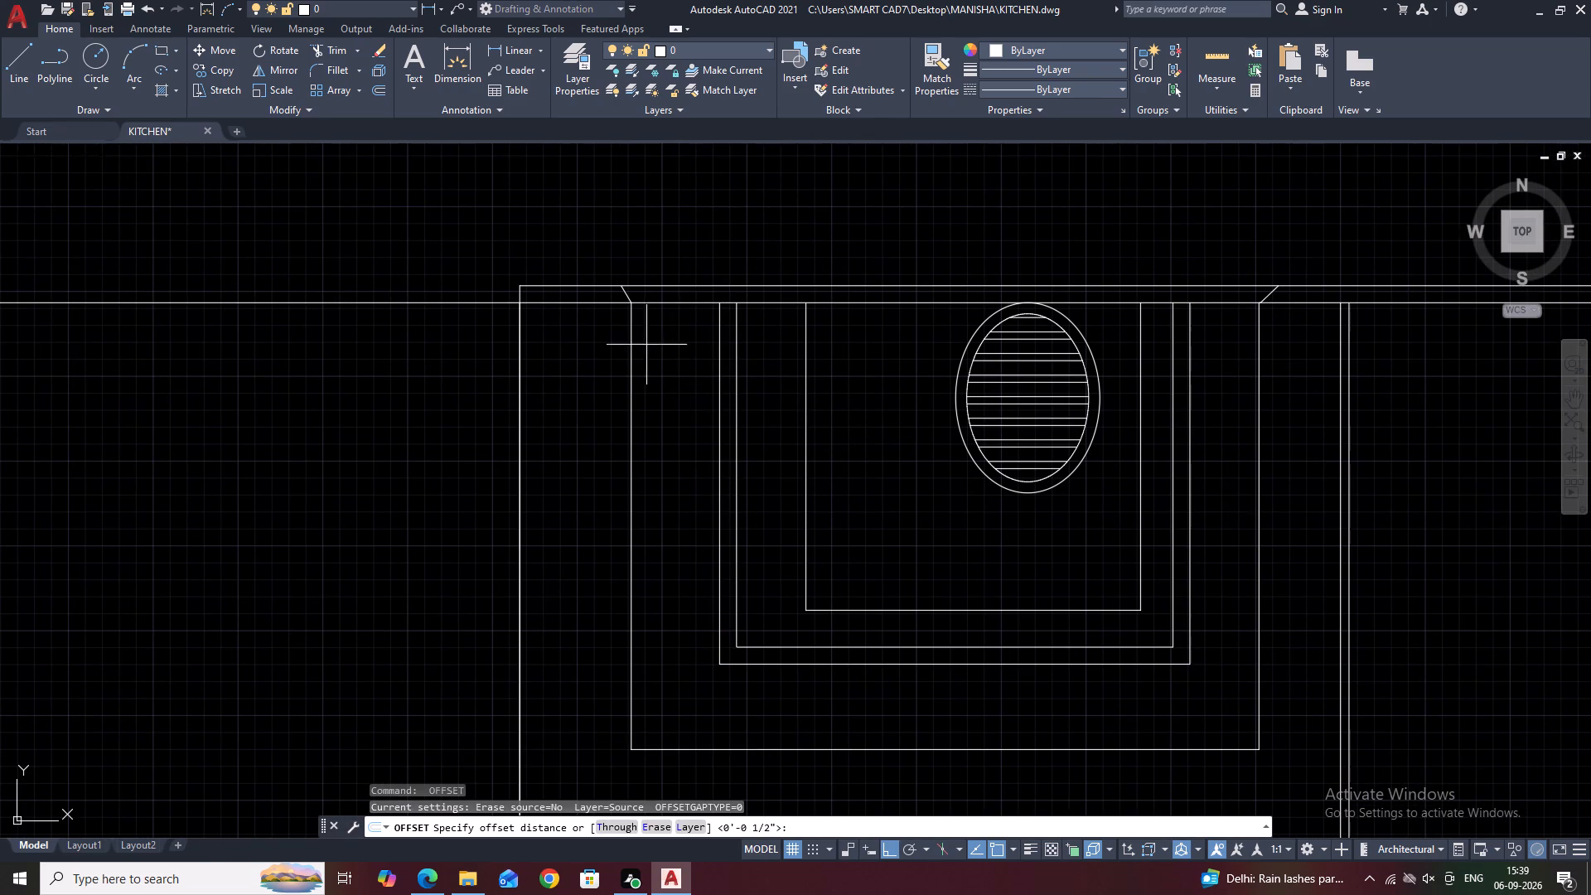
key(space)
click(631, 374)
click(655, 373)
scroll(726, 355, down, 2)
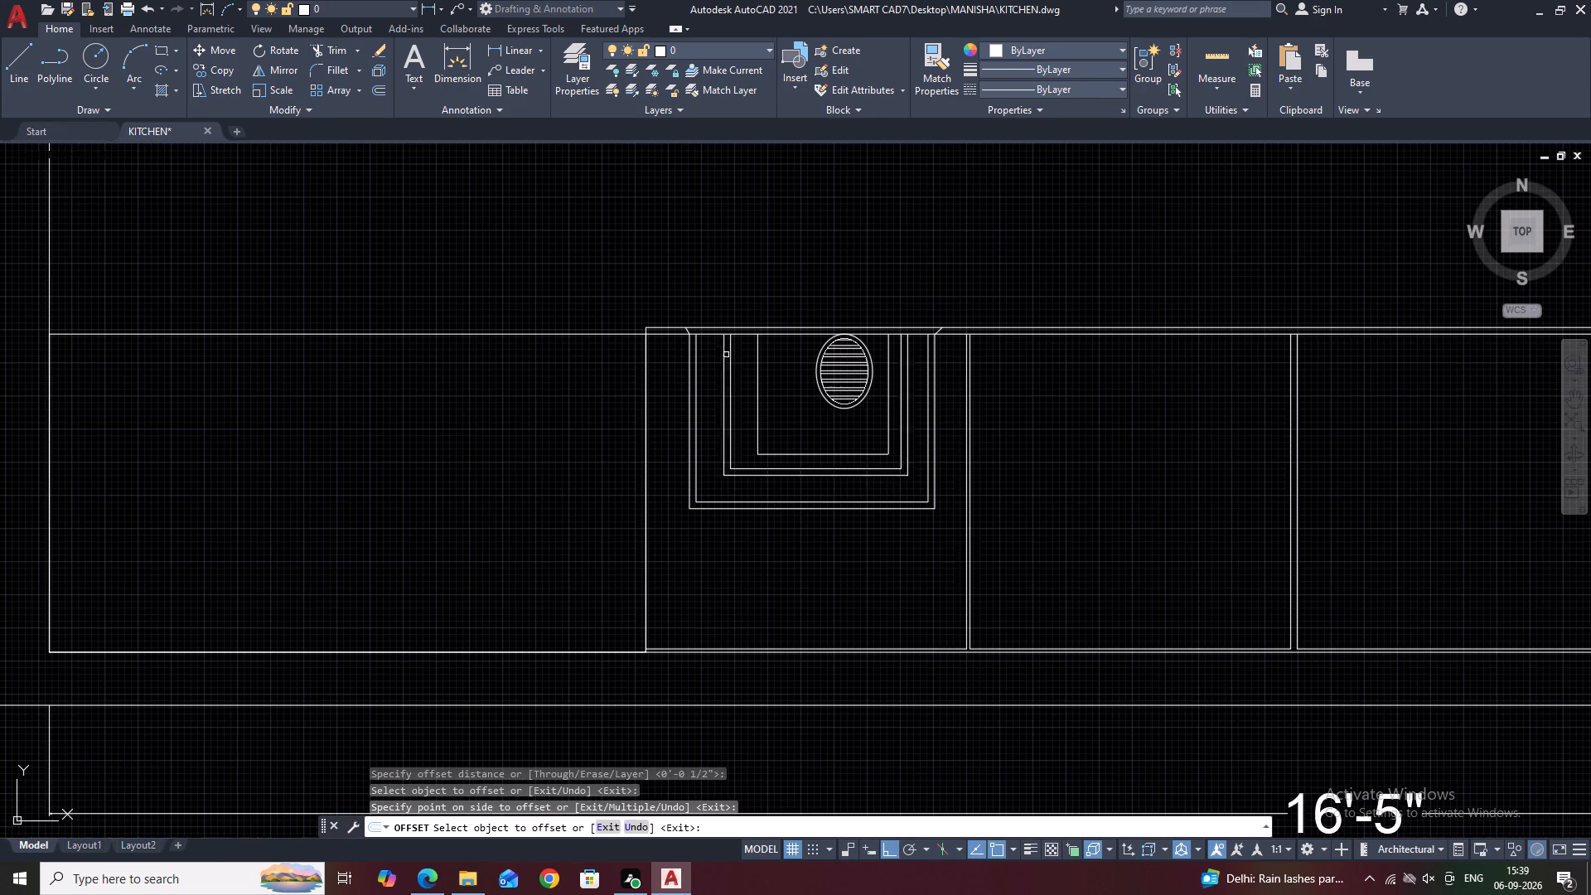
key(Escape)
Draw a wide rectangle inside the innermost nested rectangle, overlapping the lower part of the hatched ellipses.
middle_drag(822, 456, 842, 495)
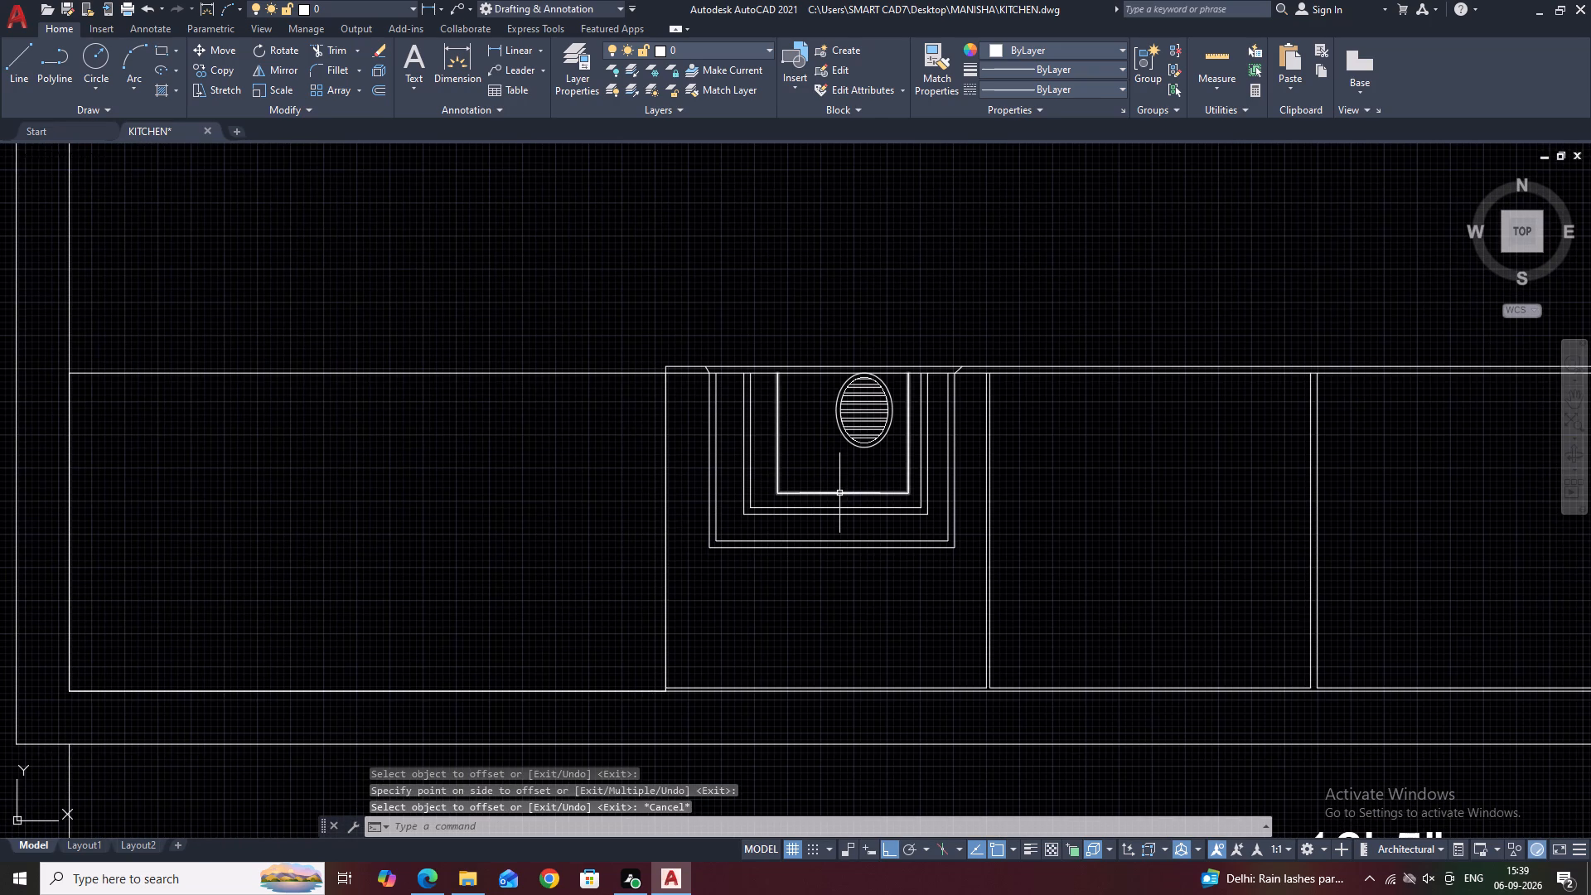
middle_drag(830, 392, 838, 437)
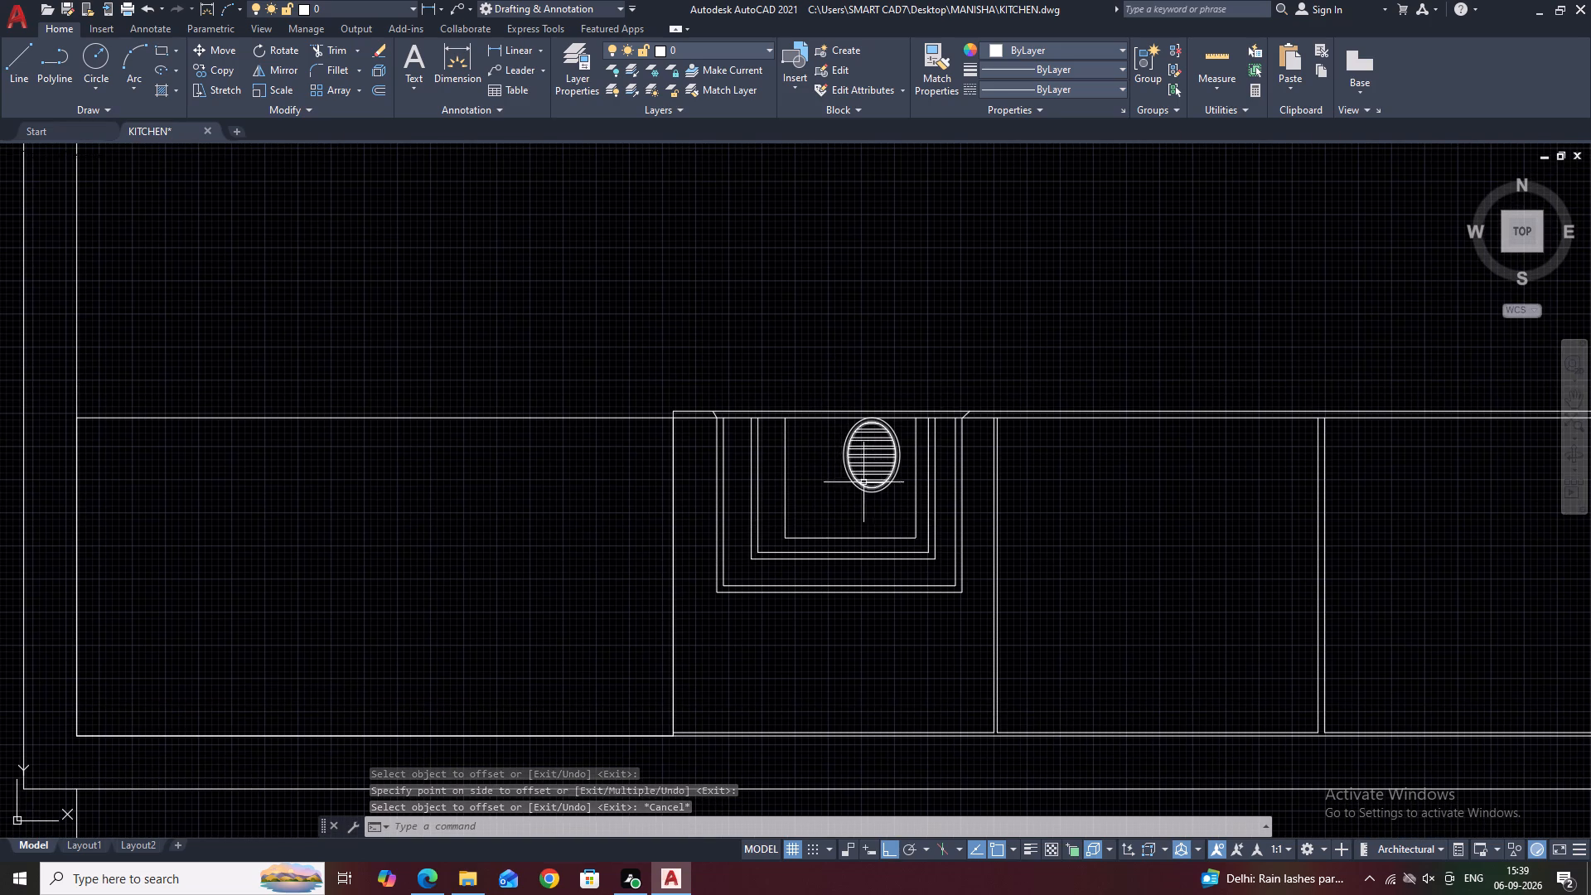
key(r)
text(EC)
key(space)
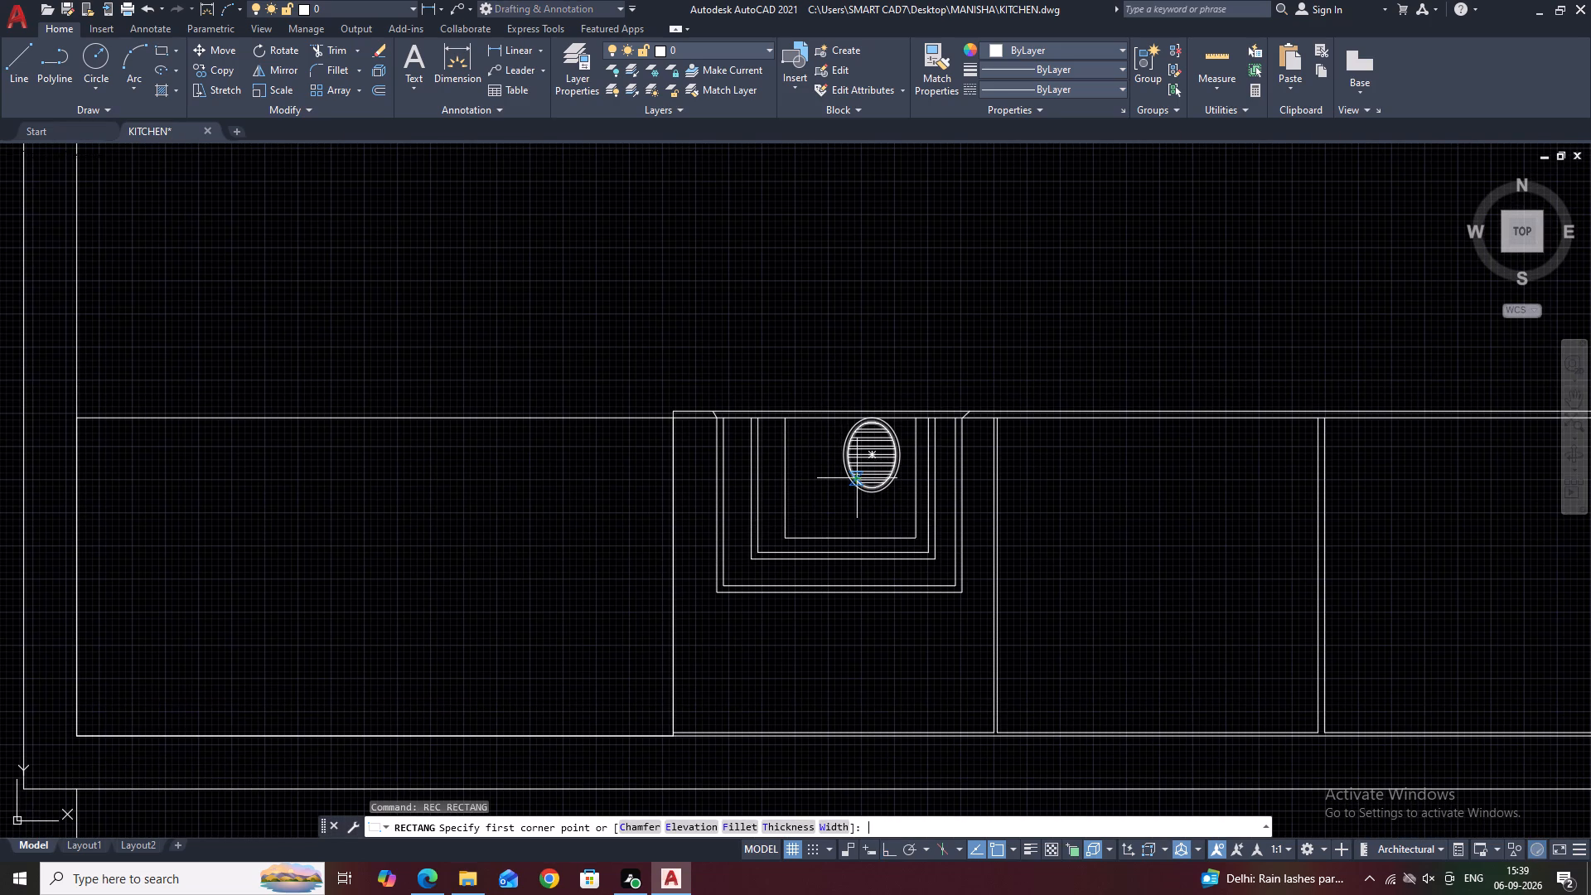
scroll(824, 468, up, 2)
click(758, 469)
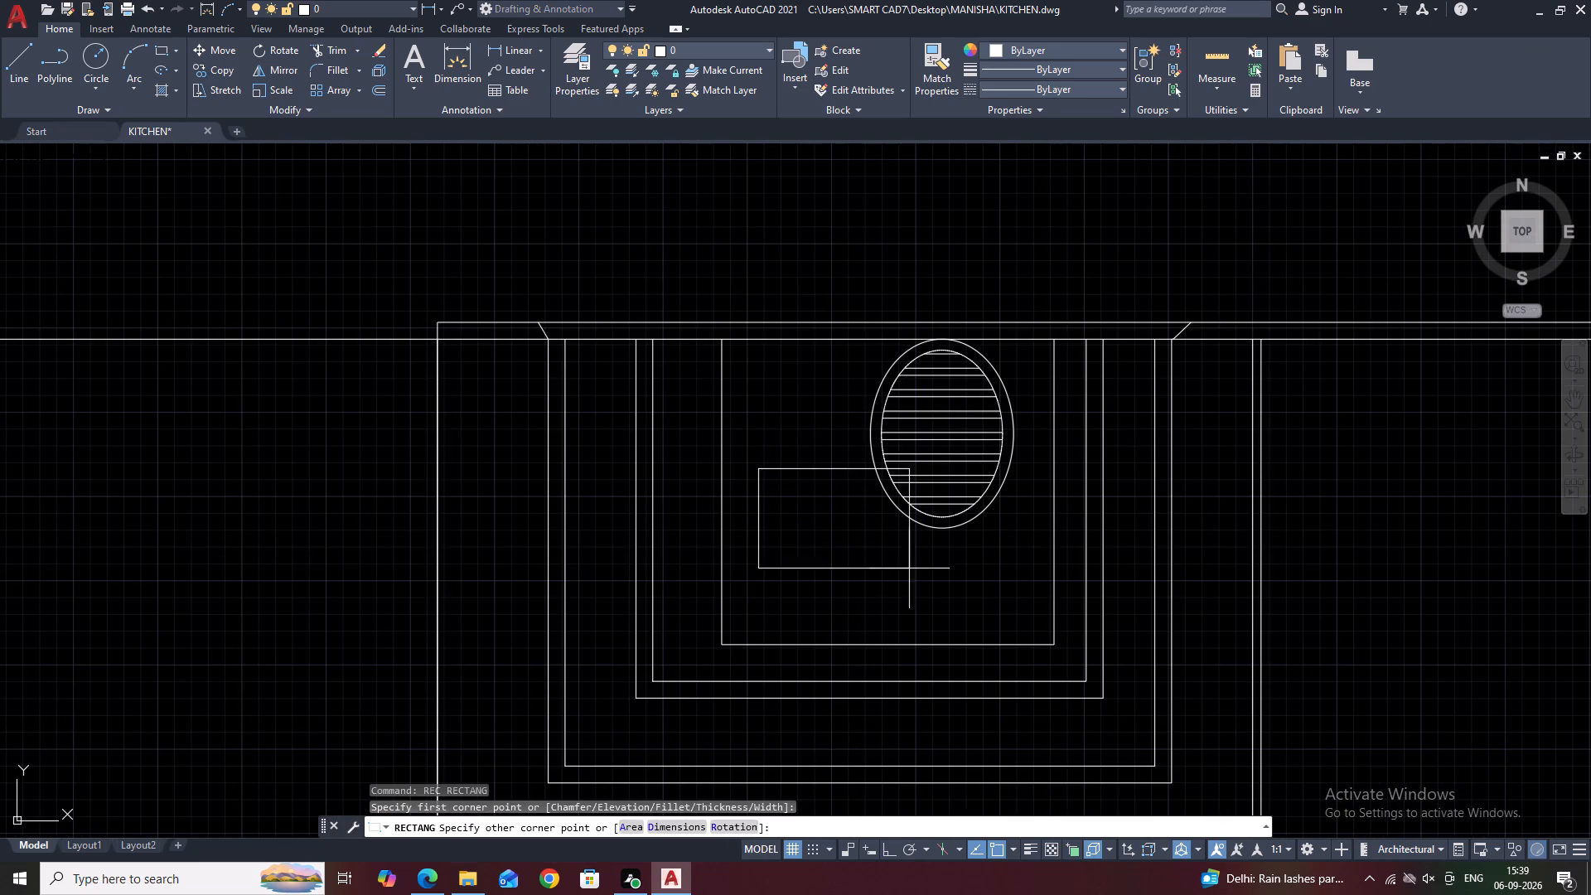
click(999, 602)
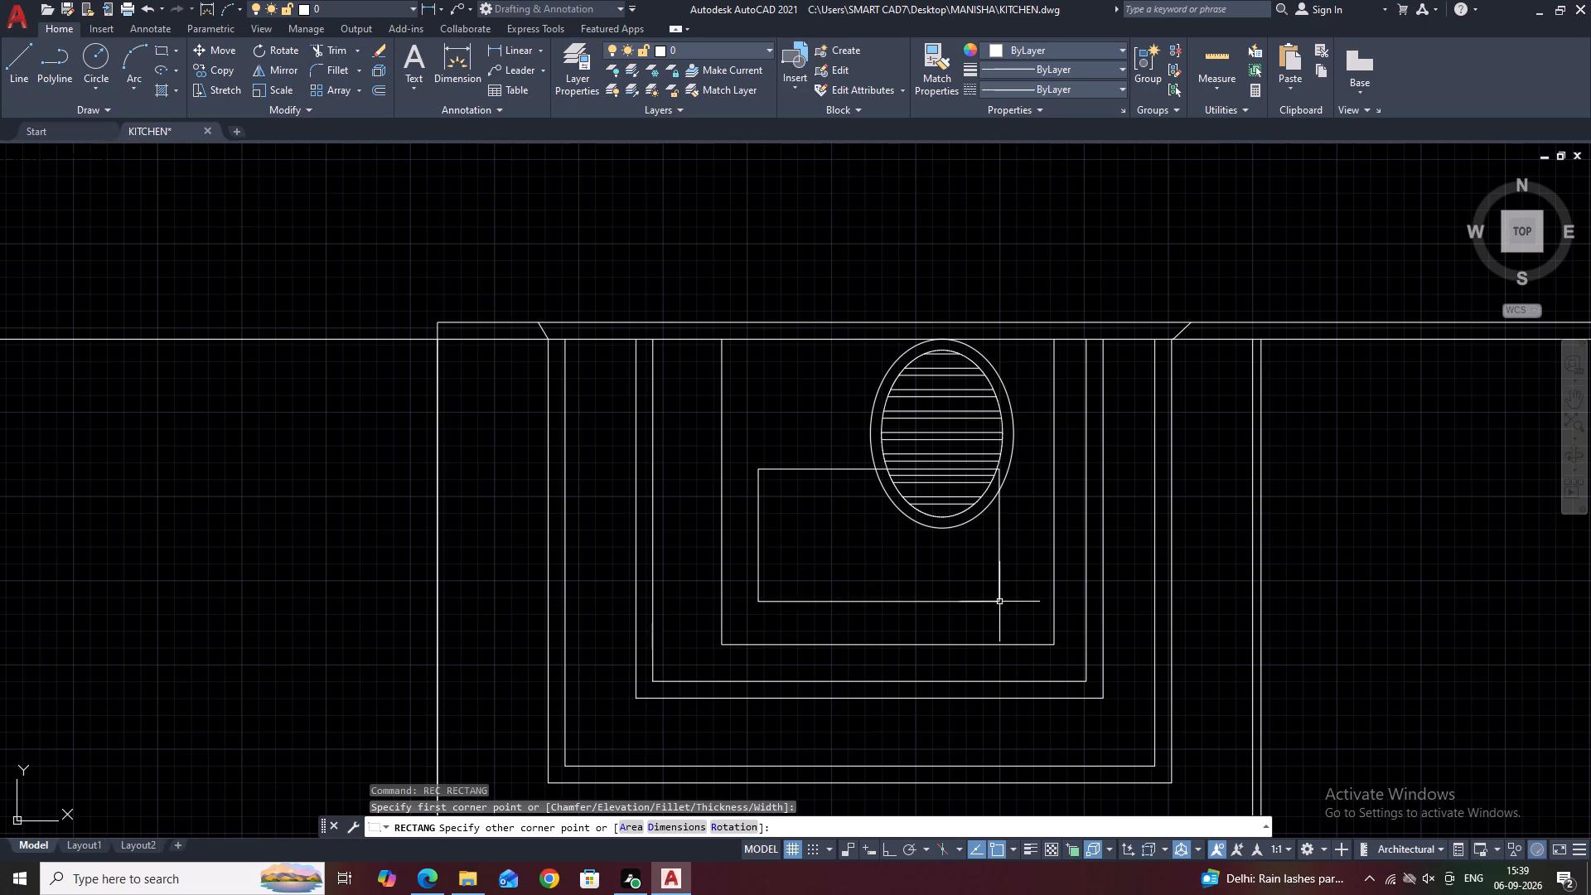
Fillet the upper-left corner of the new wide rectangle with a 0.25 radius.
key(f)
key(space)
text(R)
key(space)
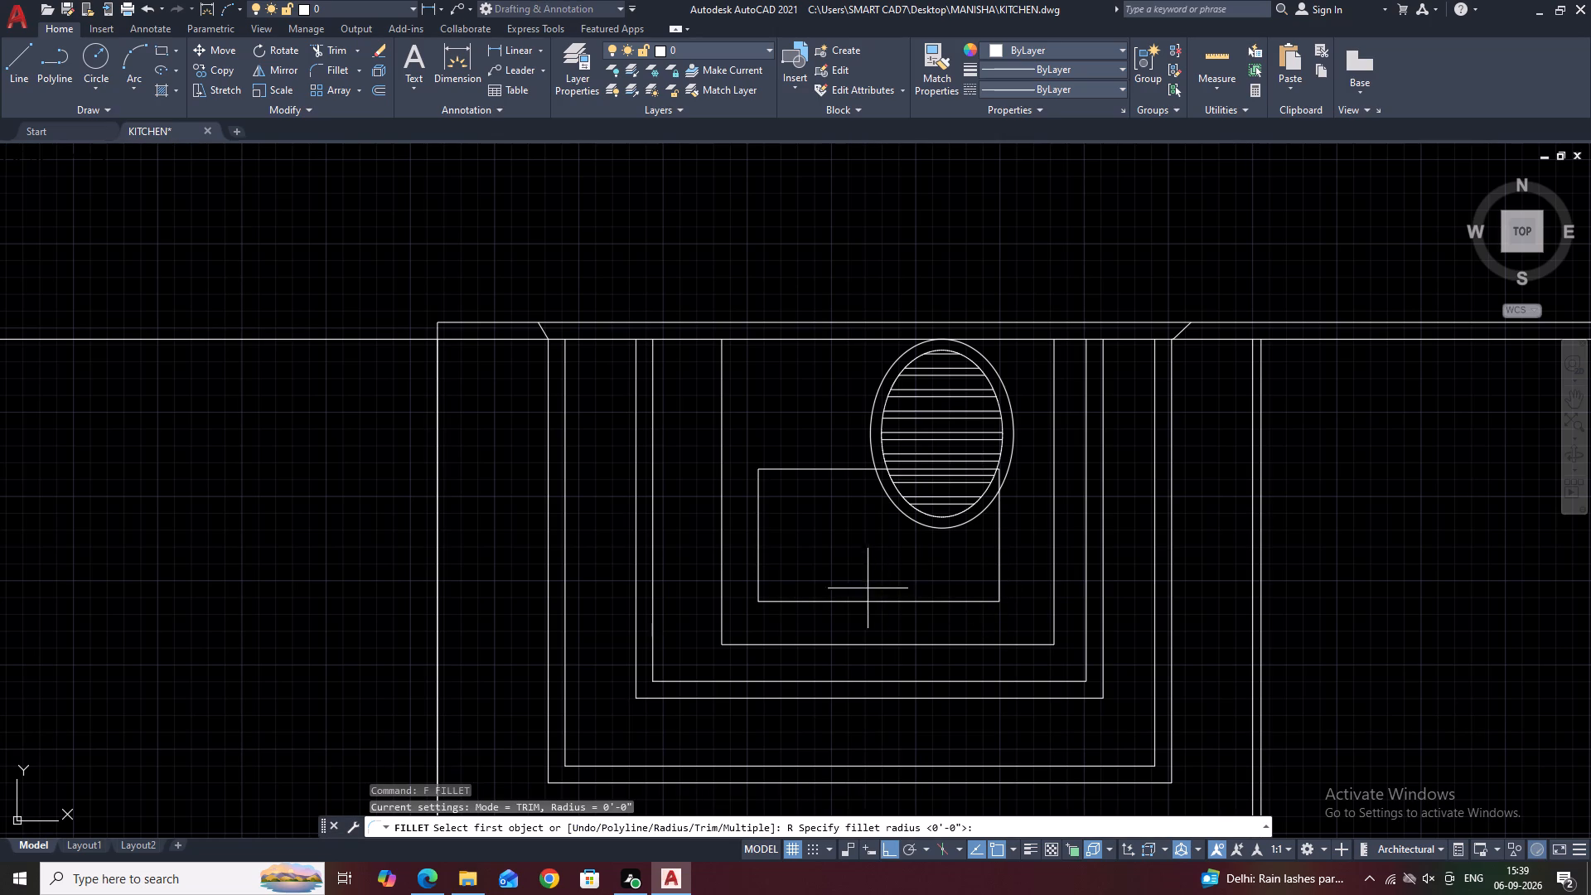
text(0.25)
key(space)
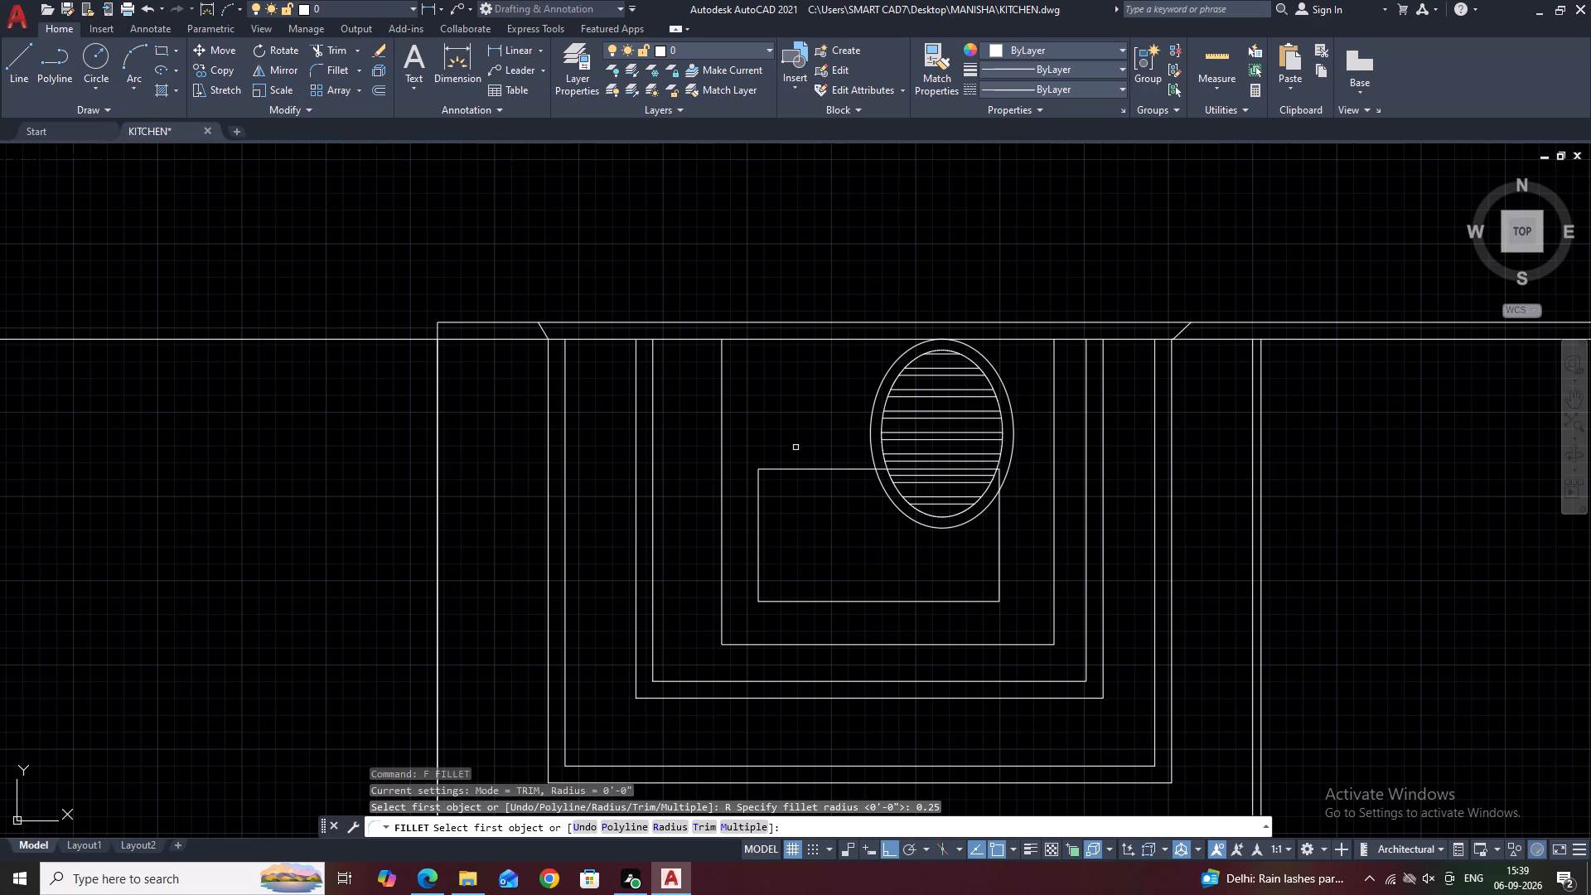
click(789, 470)
click(760, 511)
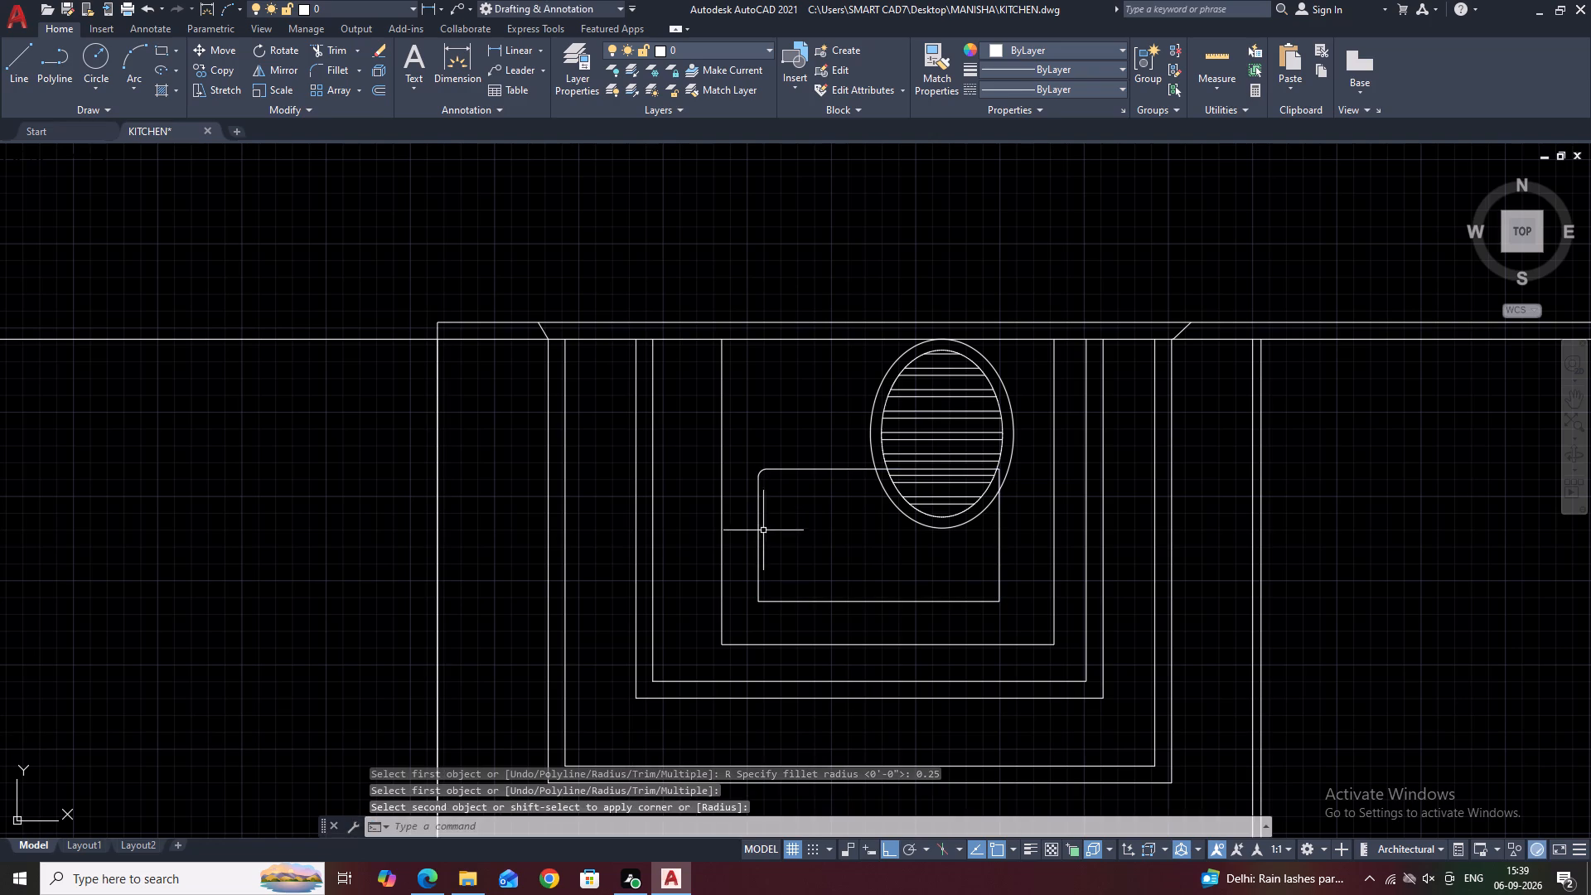
Fillet the wide rectangle's remaining three corners with the same radius.
key(space)
click(758, 540)
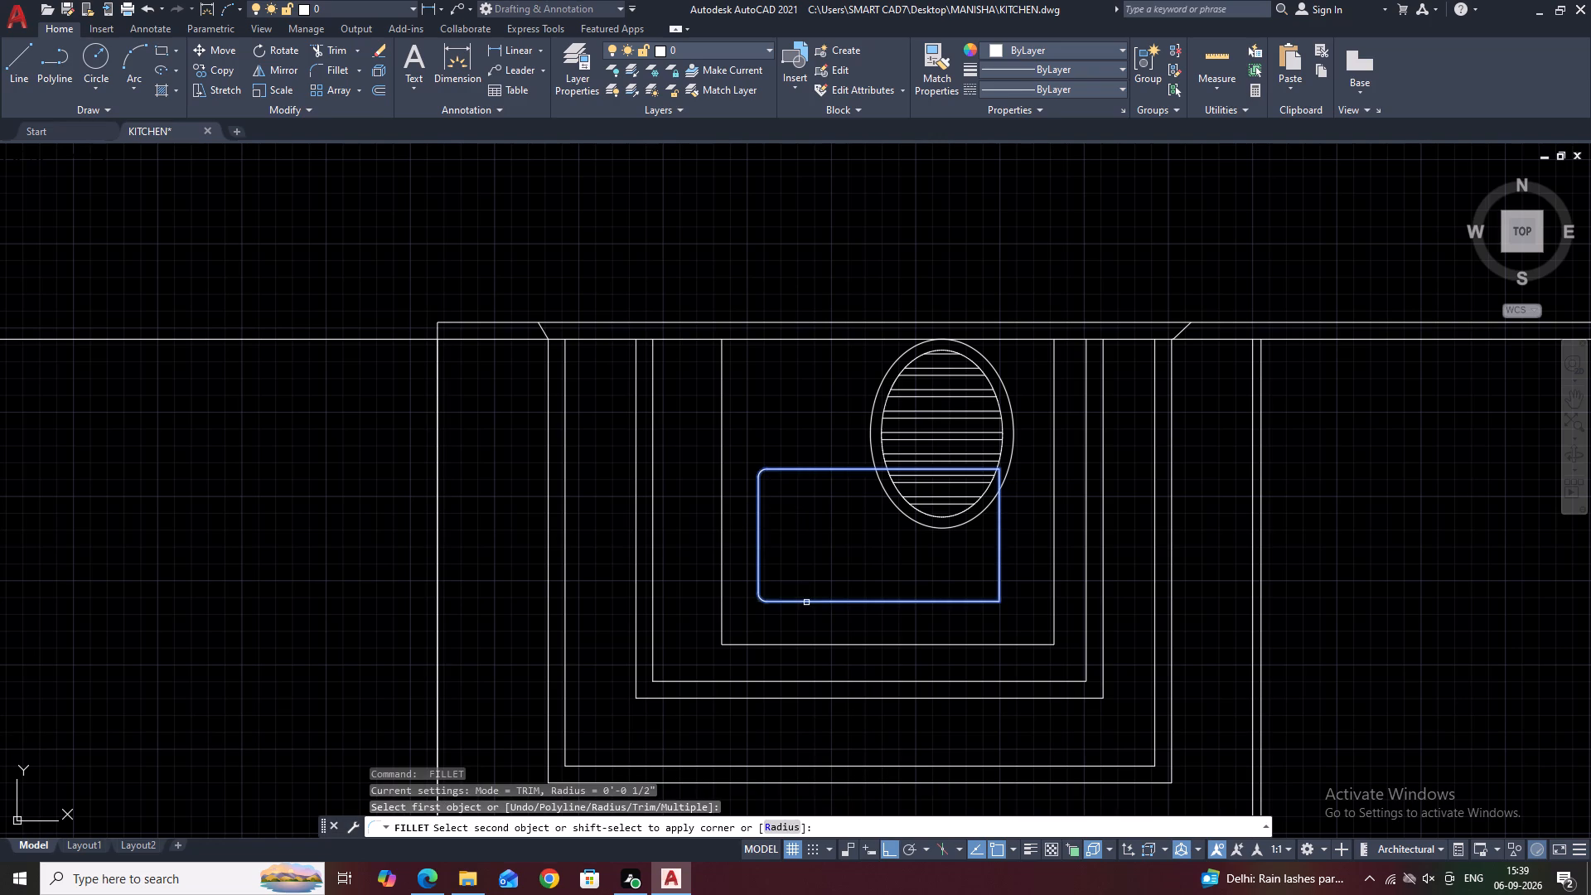
click(807, 603)
key(space)
click(999, 578)
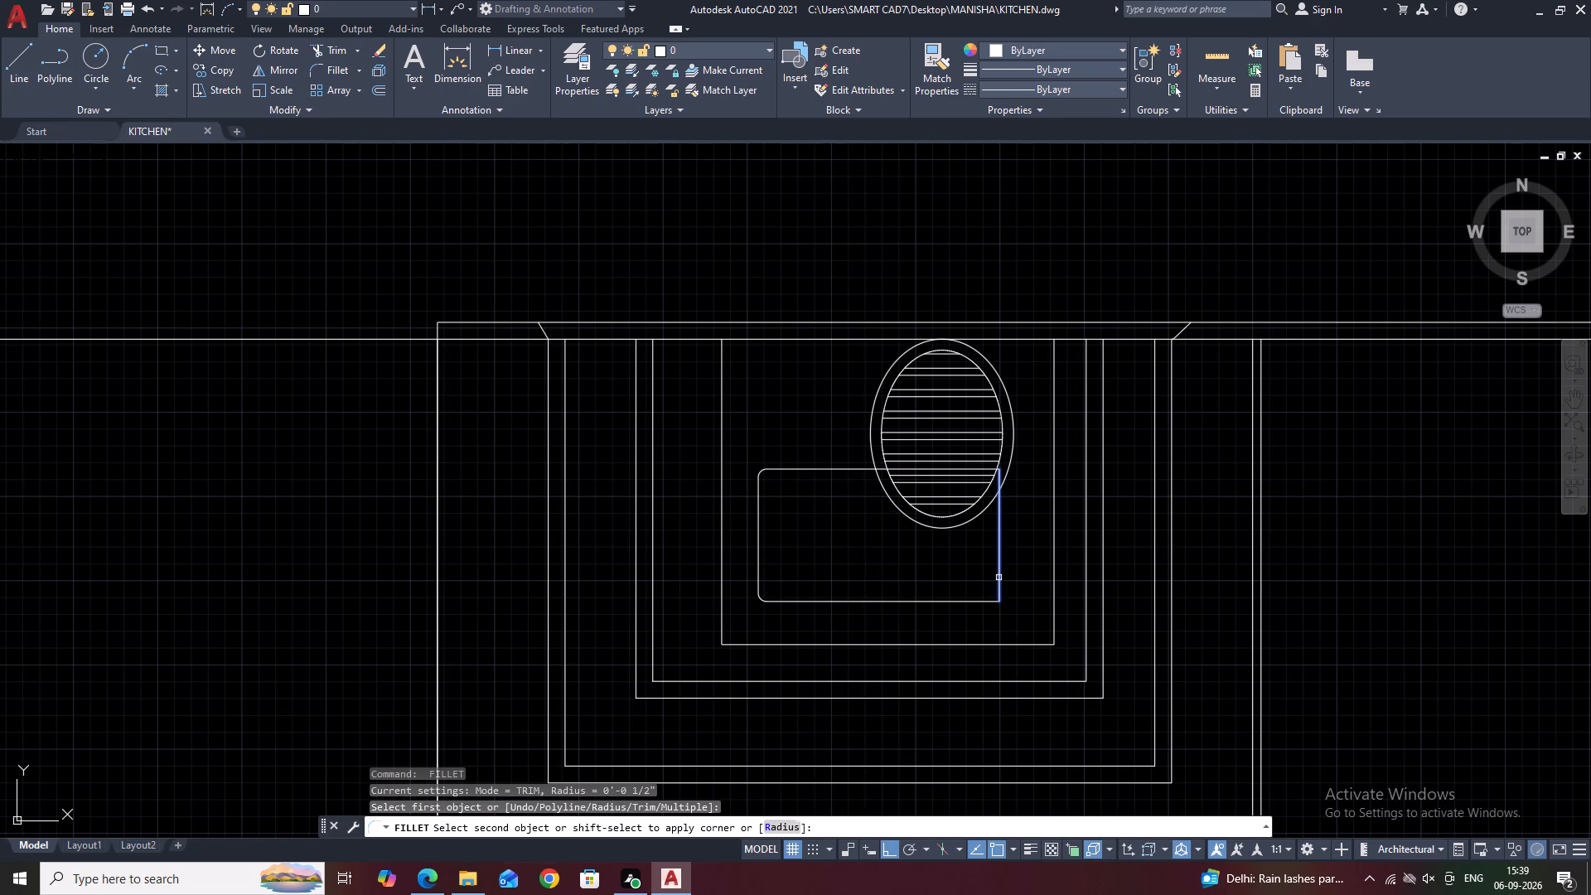
click(984, 600)
key(space)
scroll(984, 491, up, 2)
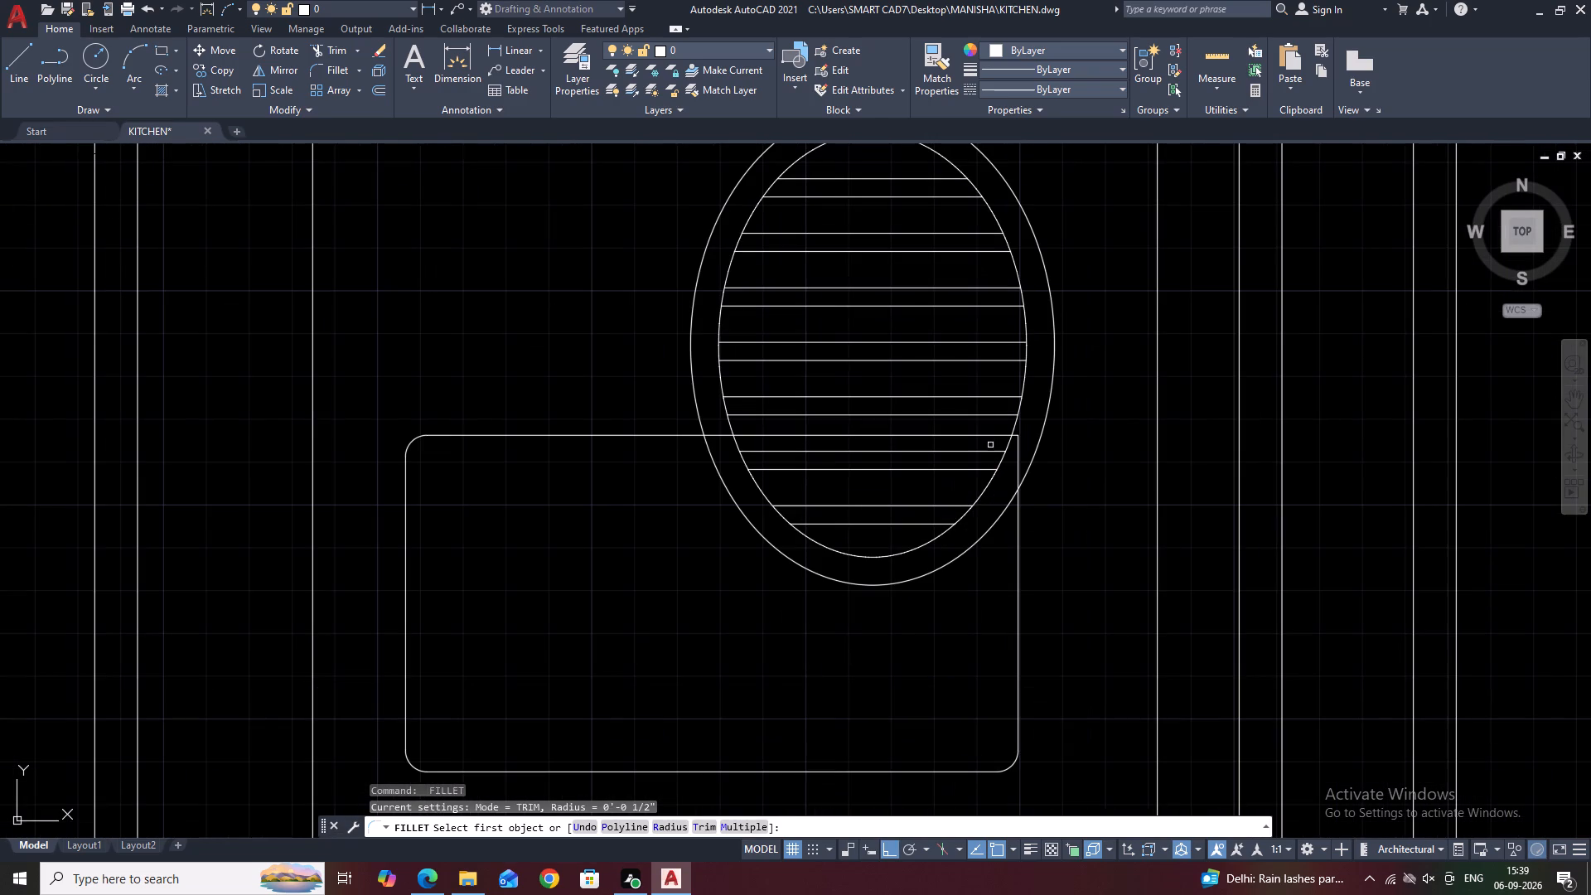
click(995, 436)
click(1018, 469)
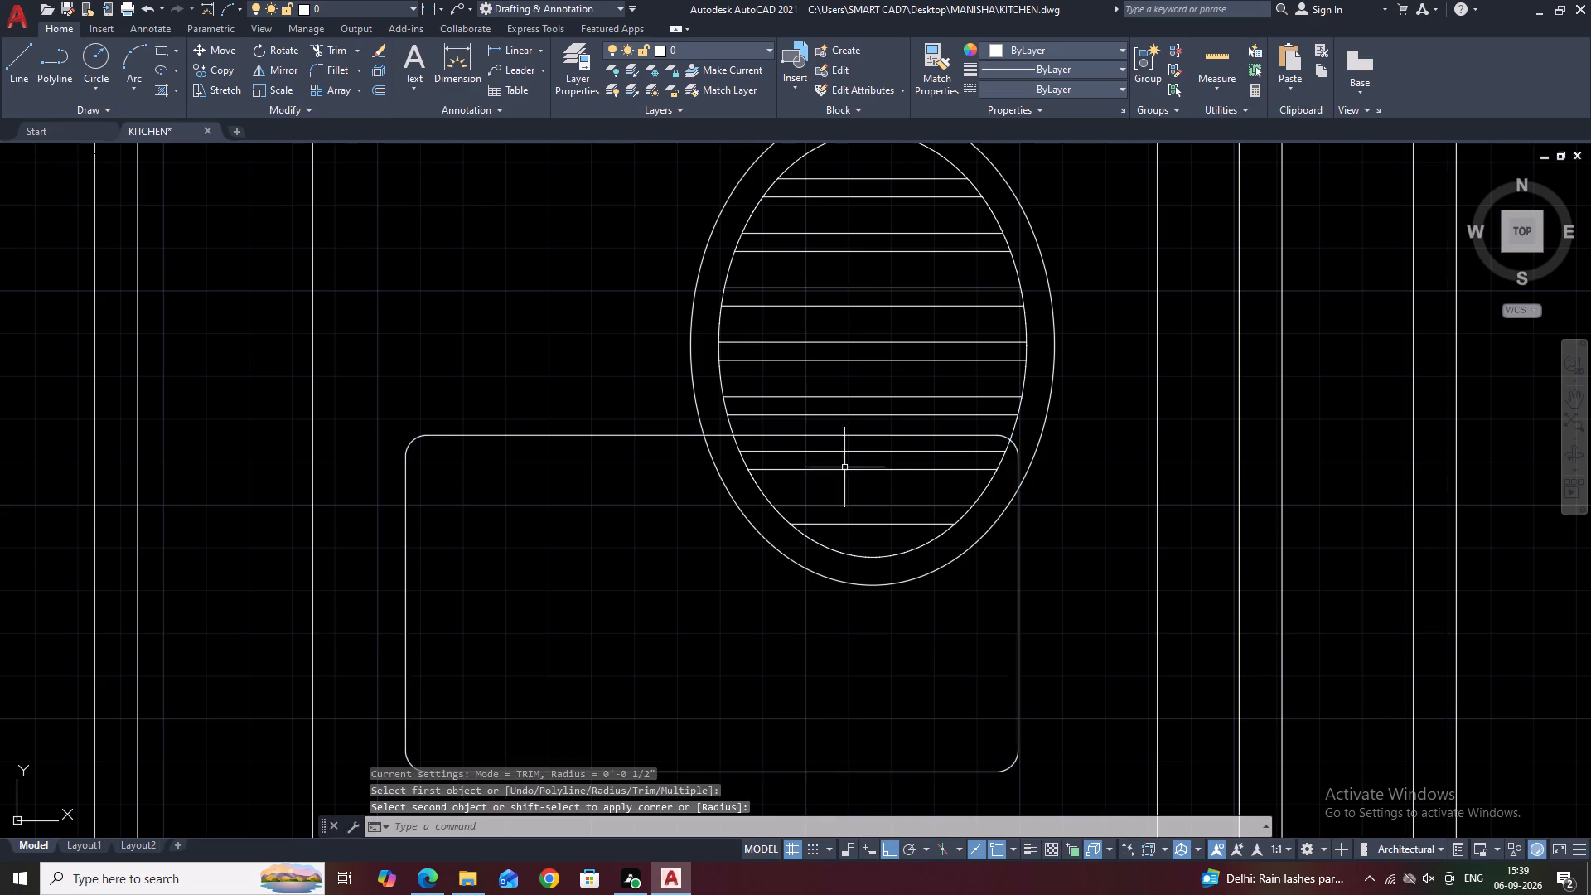
key(Escape)
Draw a rectangle from the counter line down around the hatched ellipses, ending partway down the rounded rectangle.
scroll(789, 424, down, 2)
middle_drag(945, 416, 965, 357)
middle_drag(779, 424, 882, 448)
middle_drag(966, 399, 1033, 495)
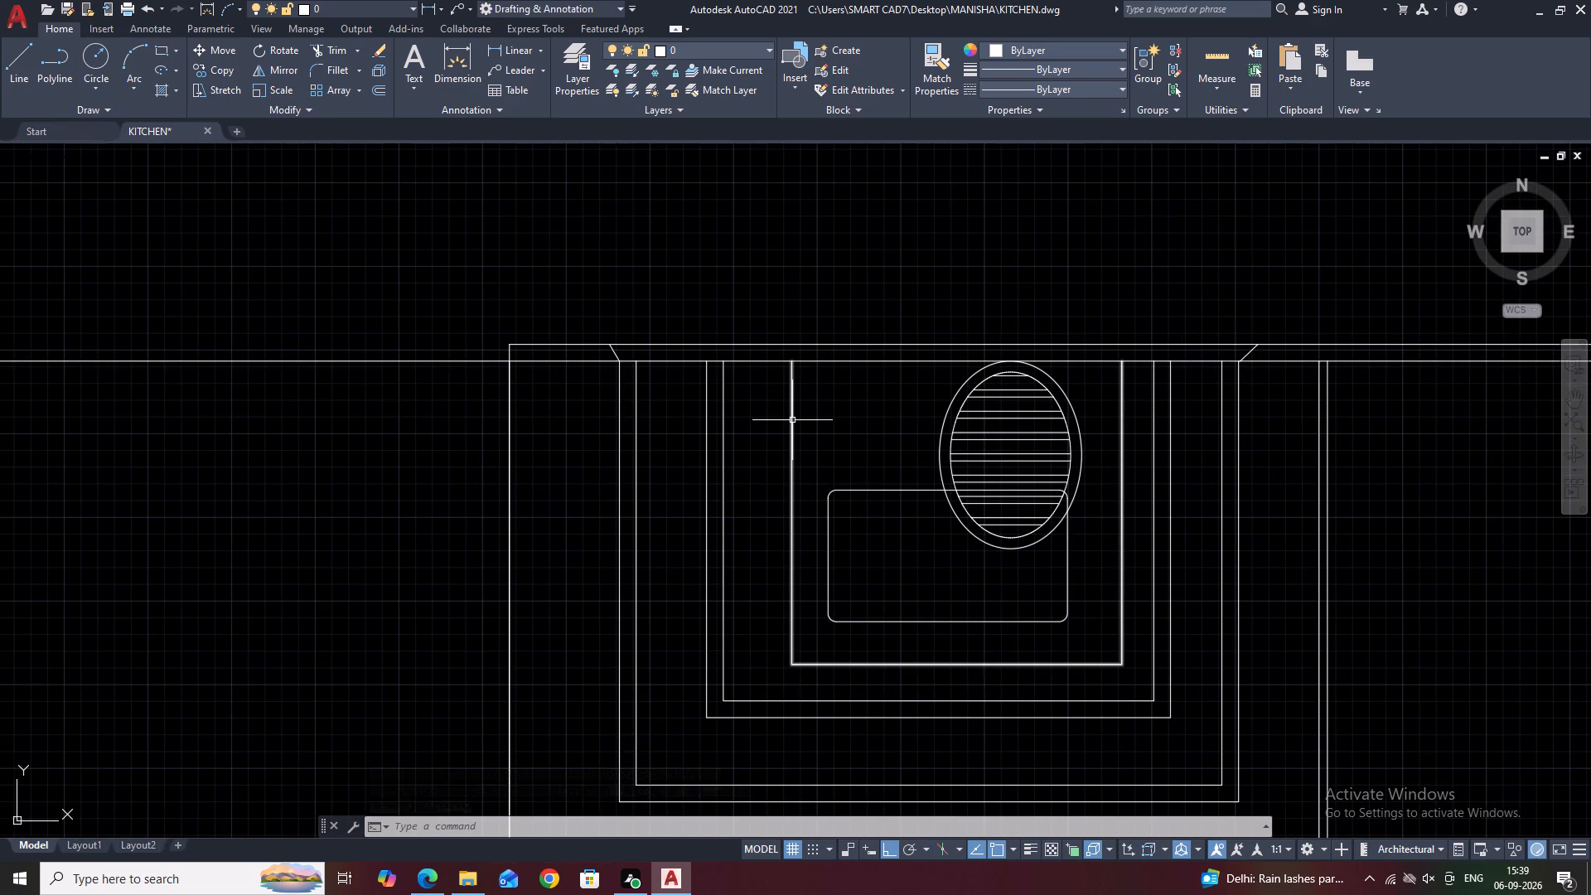
text(REC)
key(space)
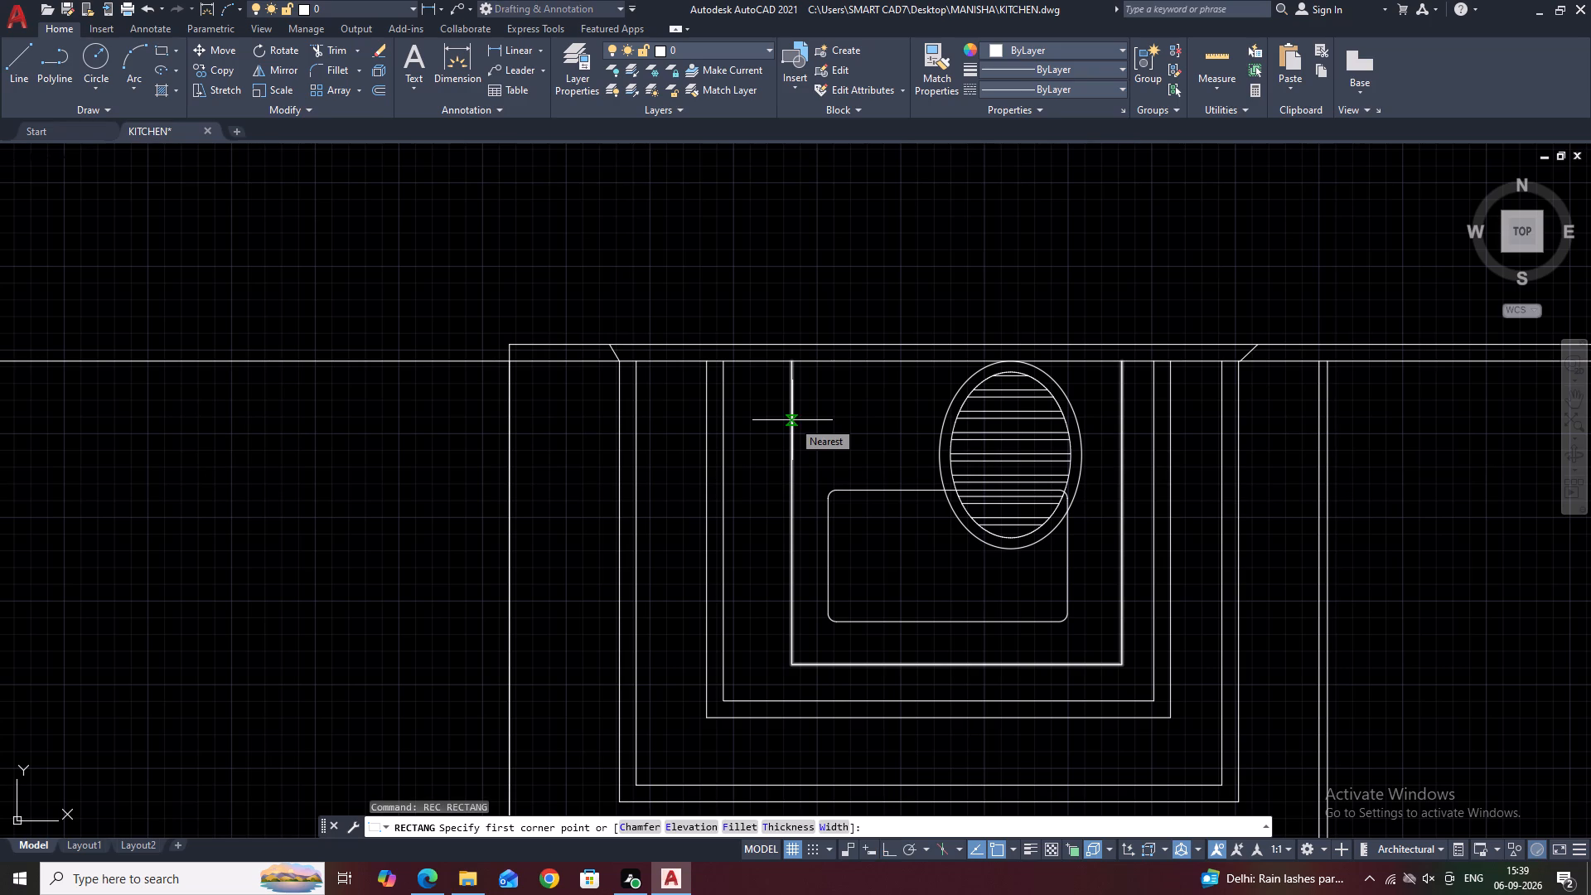
click(822, 365)
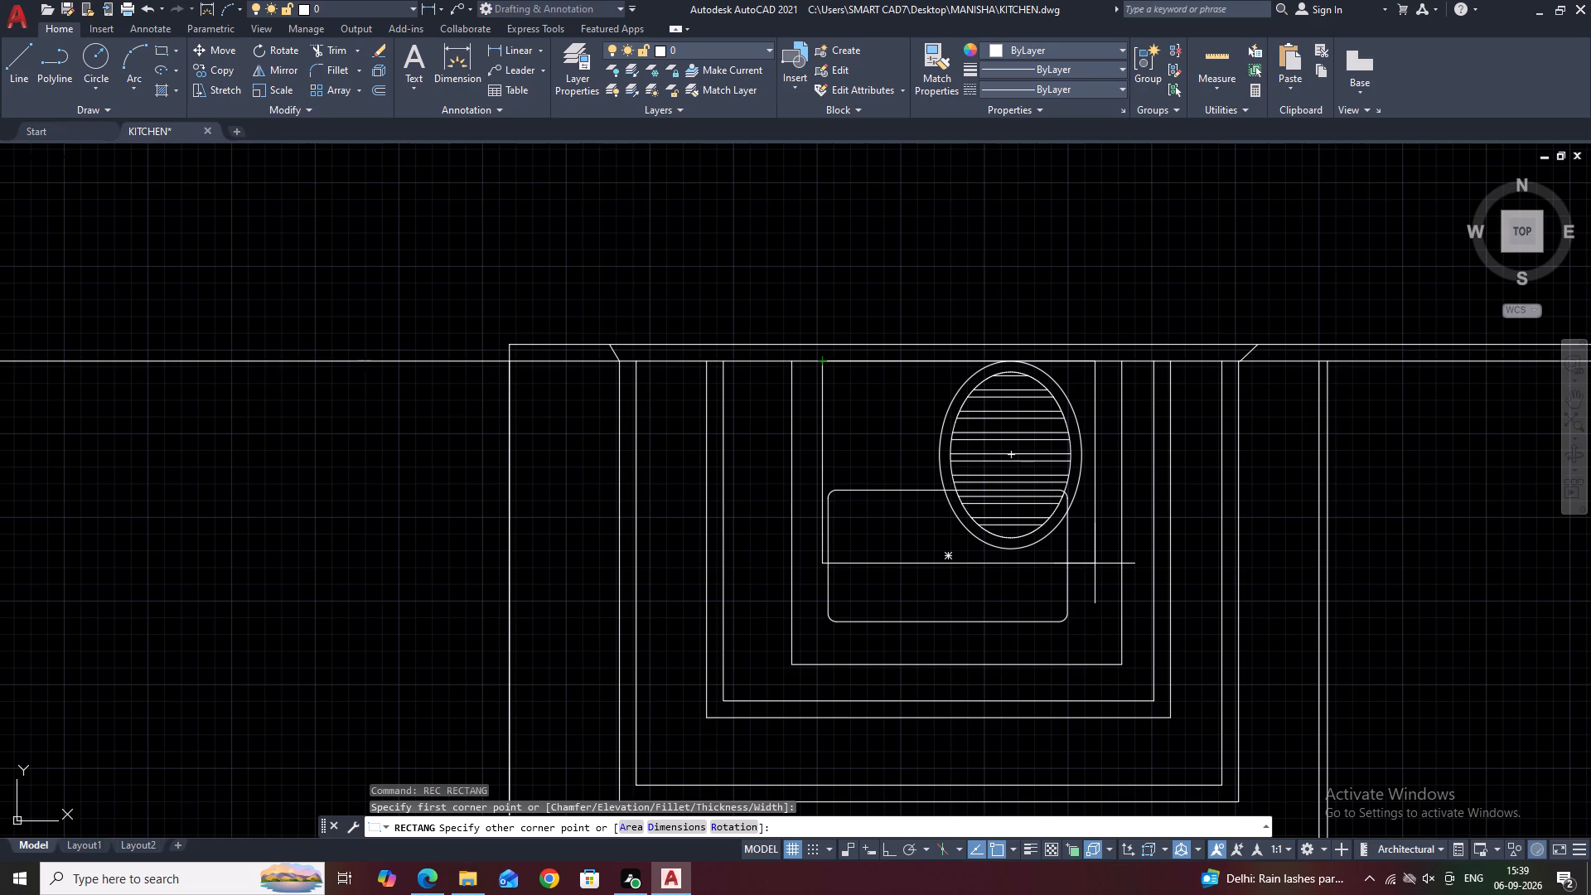
click(1102, 564)
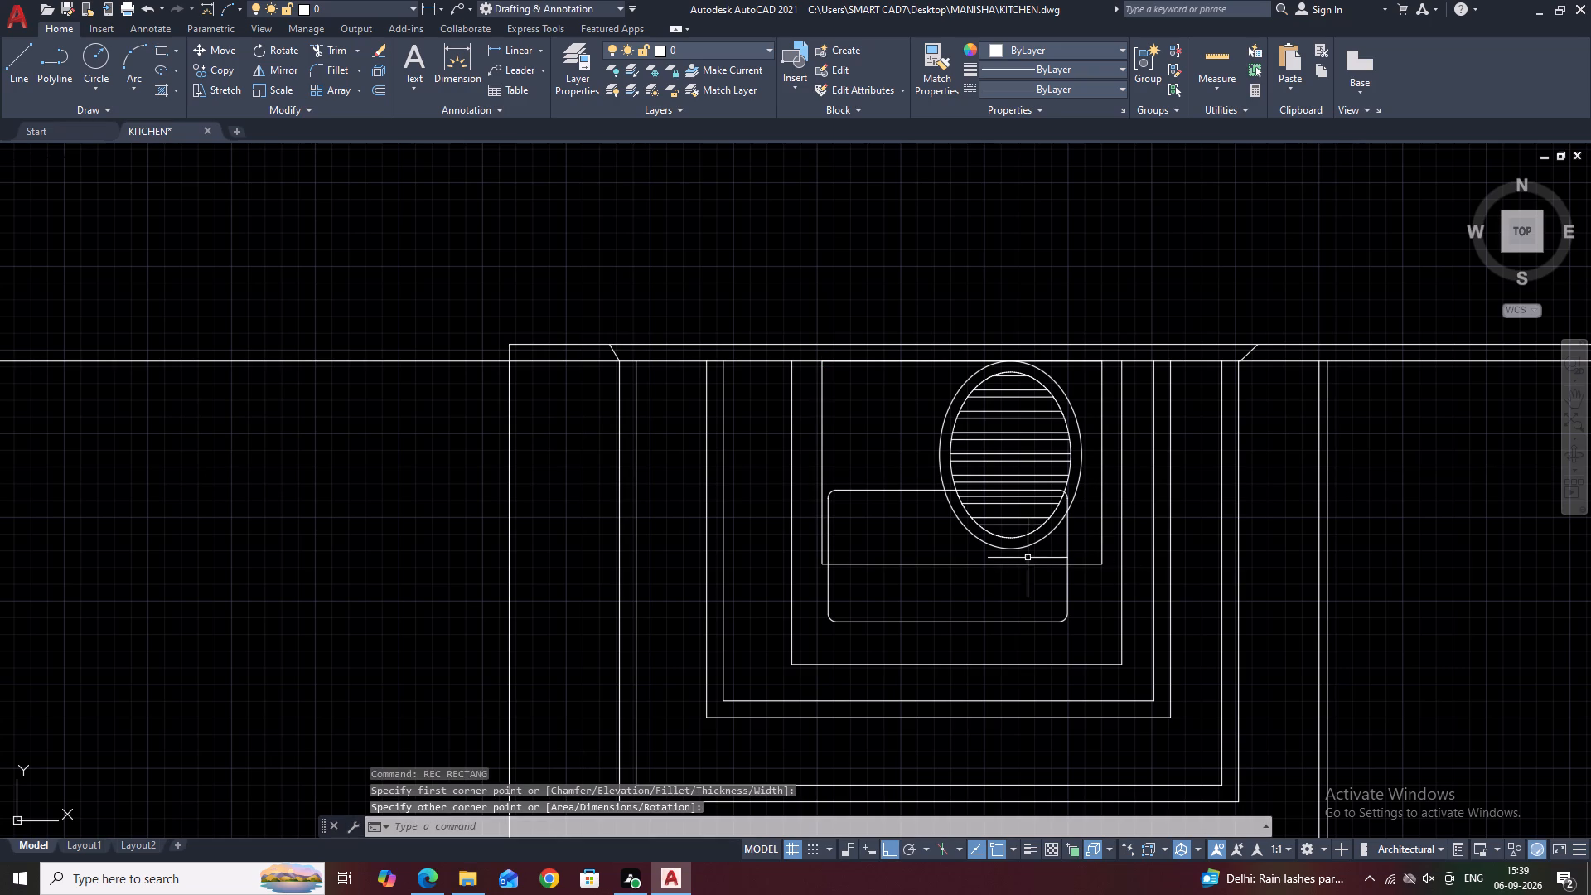
key(Escape)
Draw a small horizontal ellipse just outside the rounded rectangle's lower-right corner.
middle_drag(1009, 514, 920, 449)
middle_drag(976, 535, 955, 457)
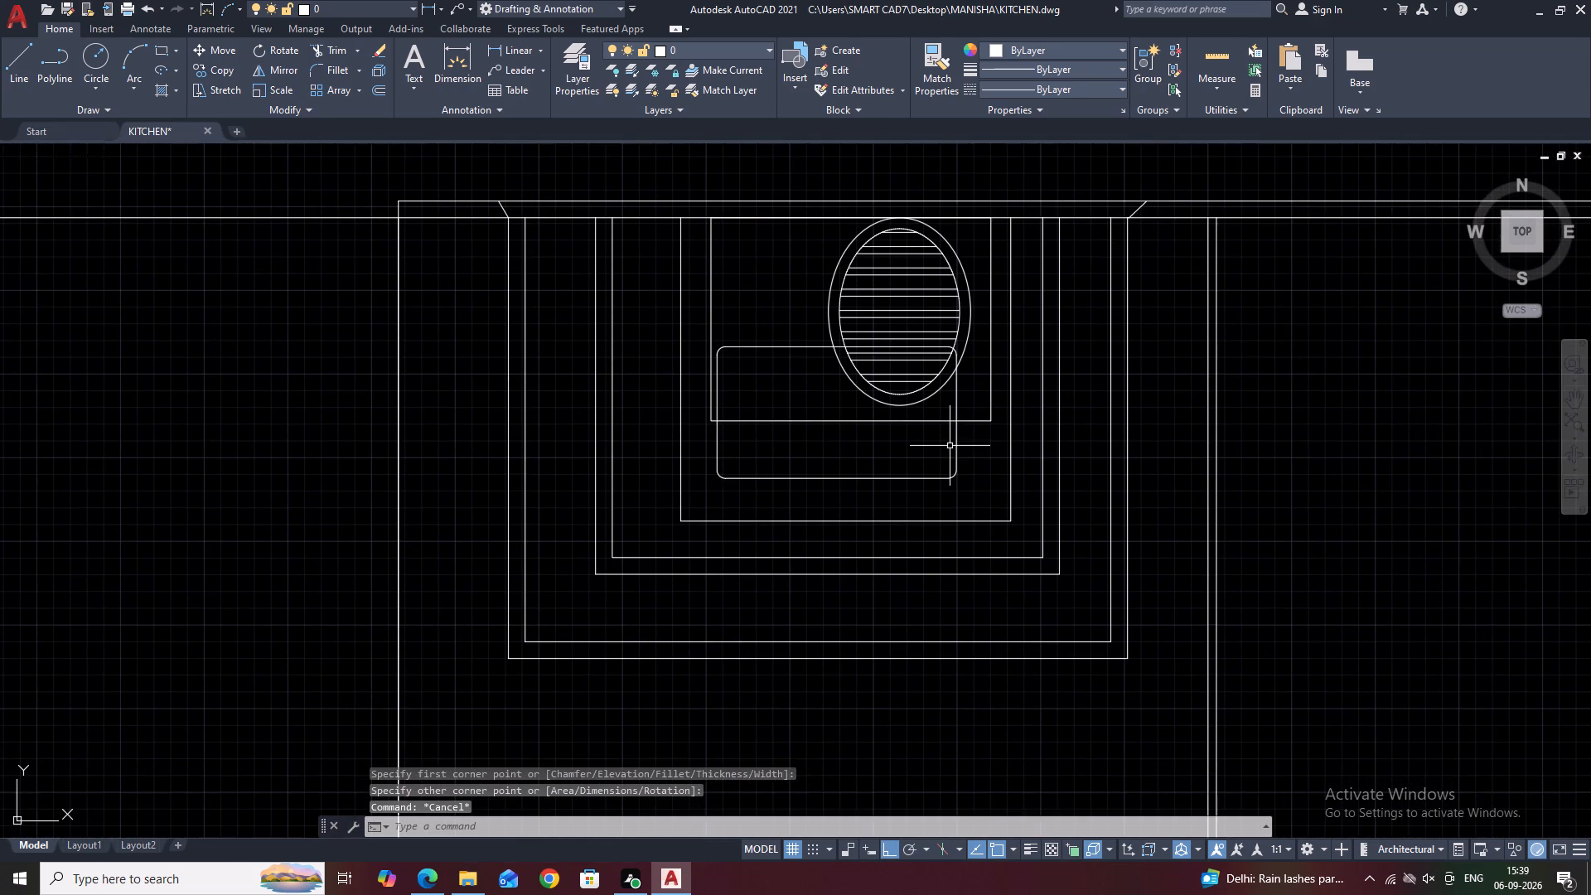
text(EL)
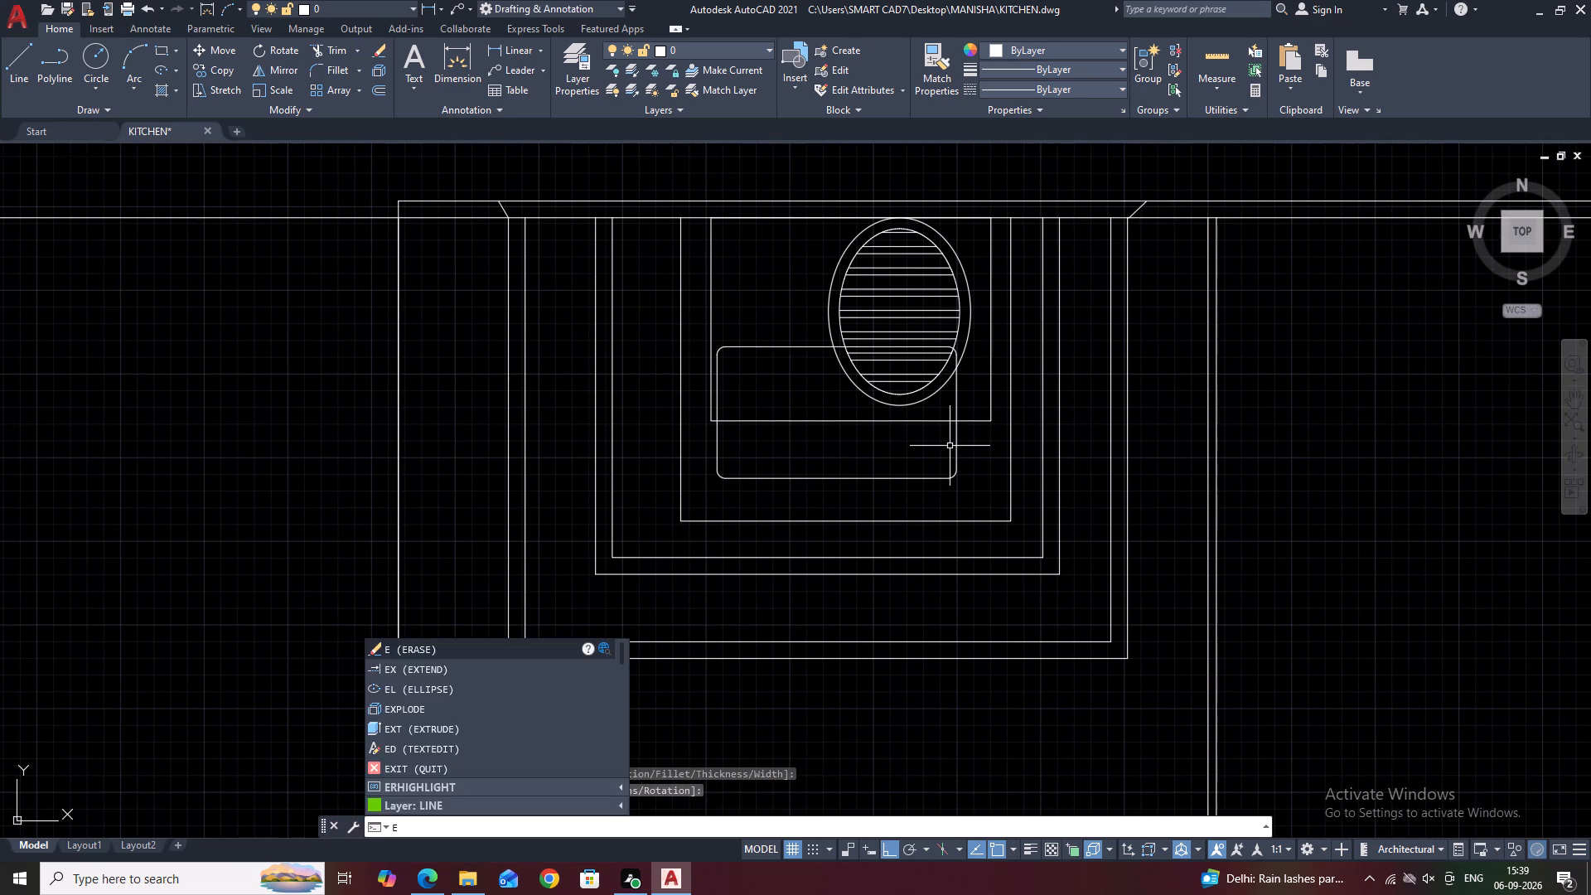
key(space)
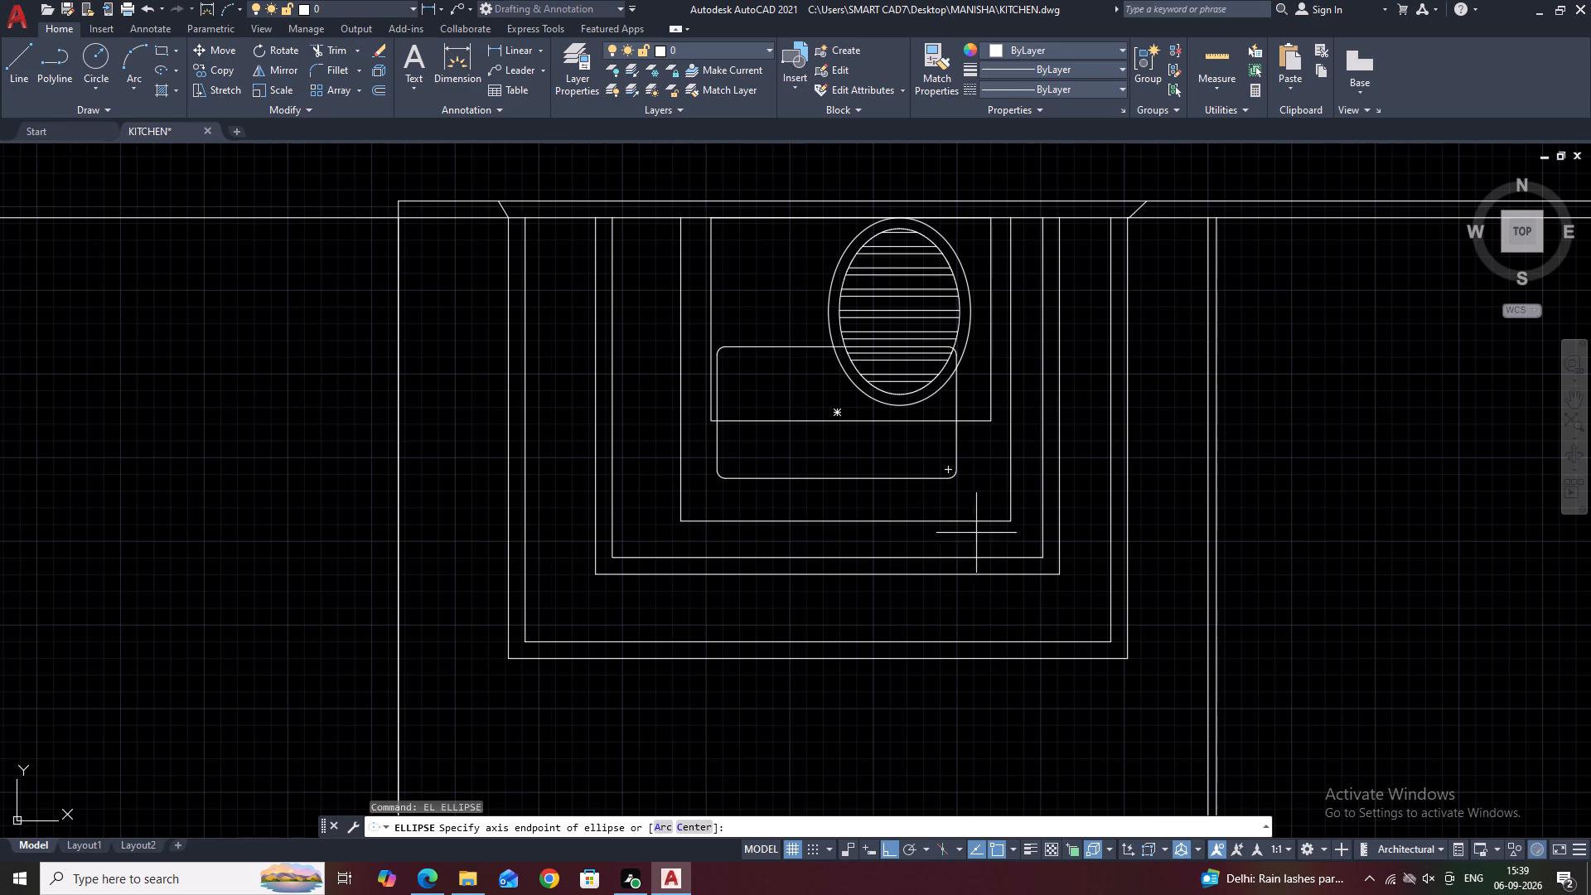
scroll(969, 487, up, 2)
click(957, 442)
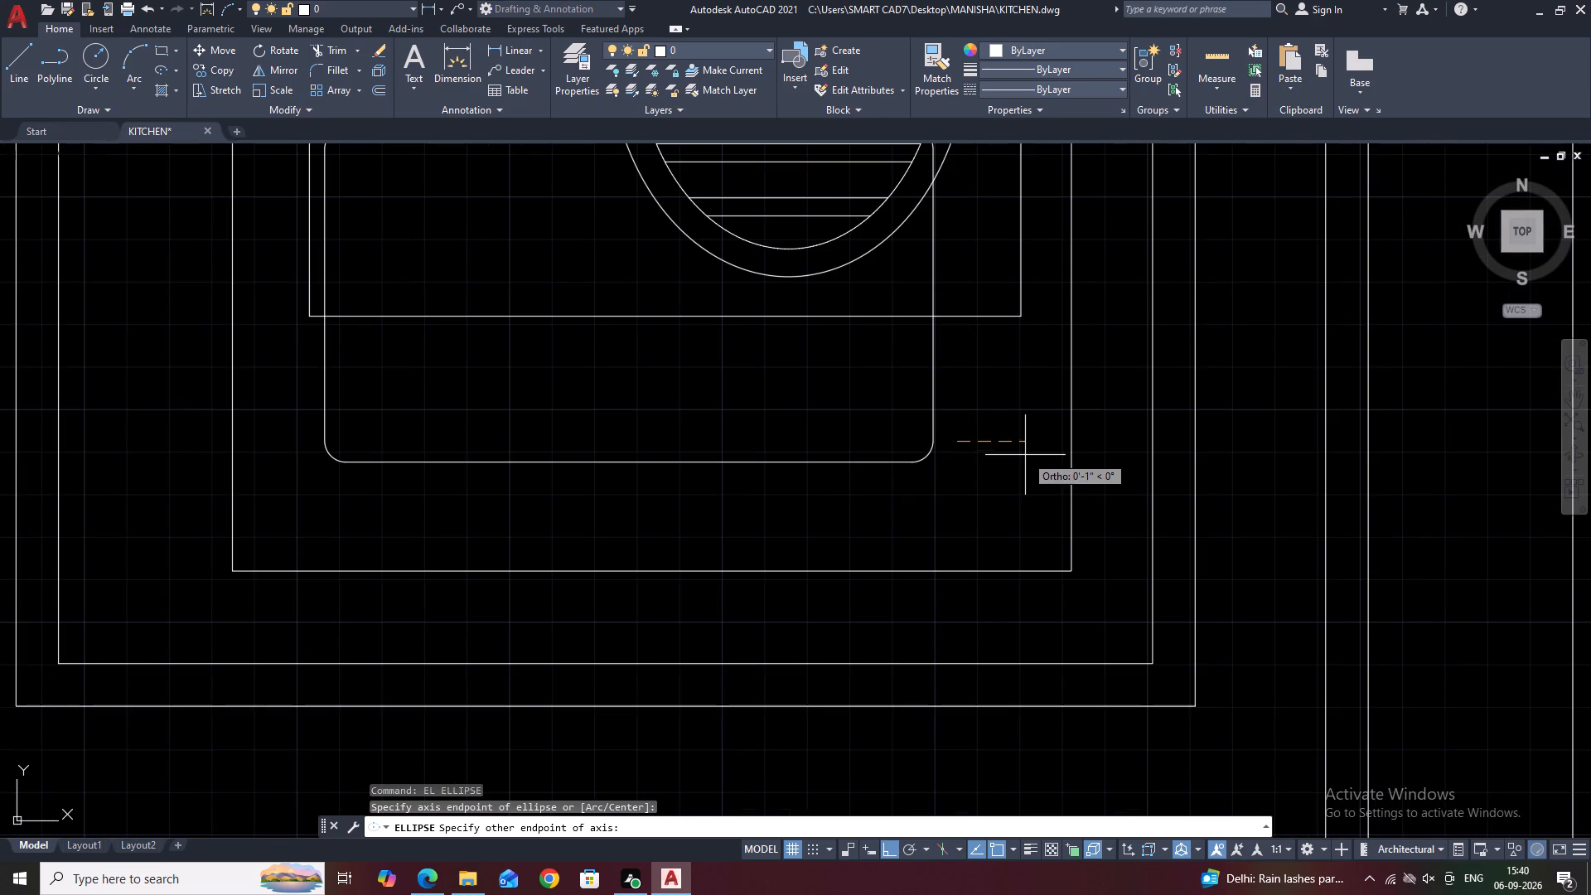
click(1009, 446)
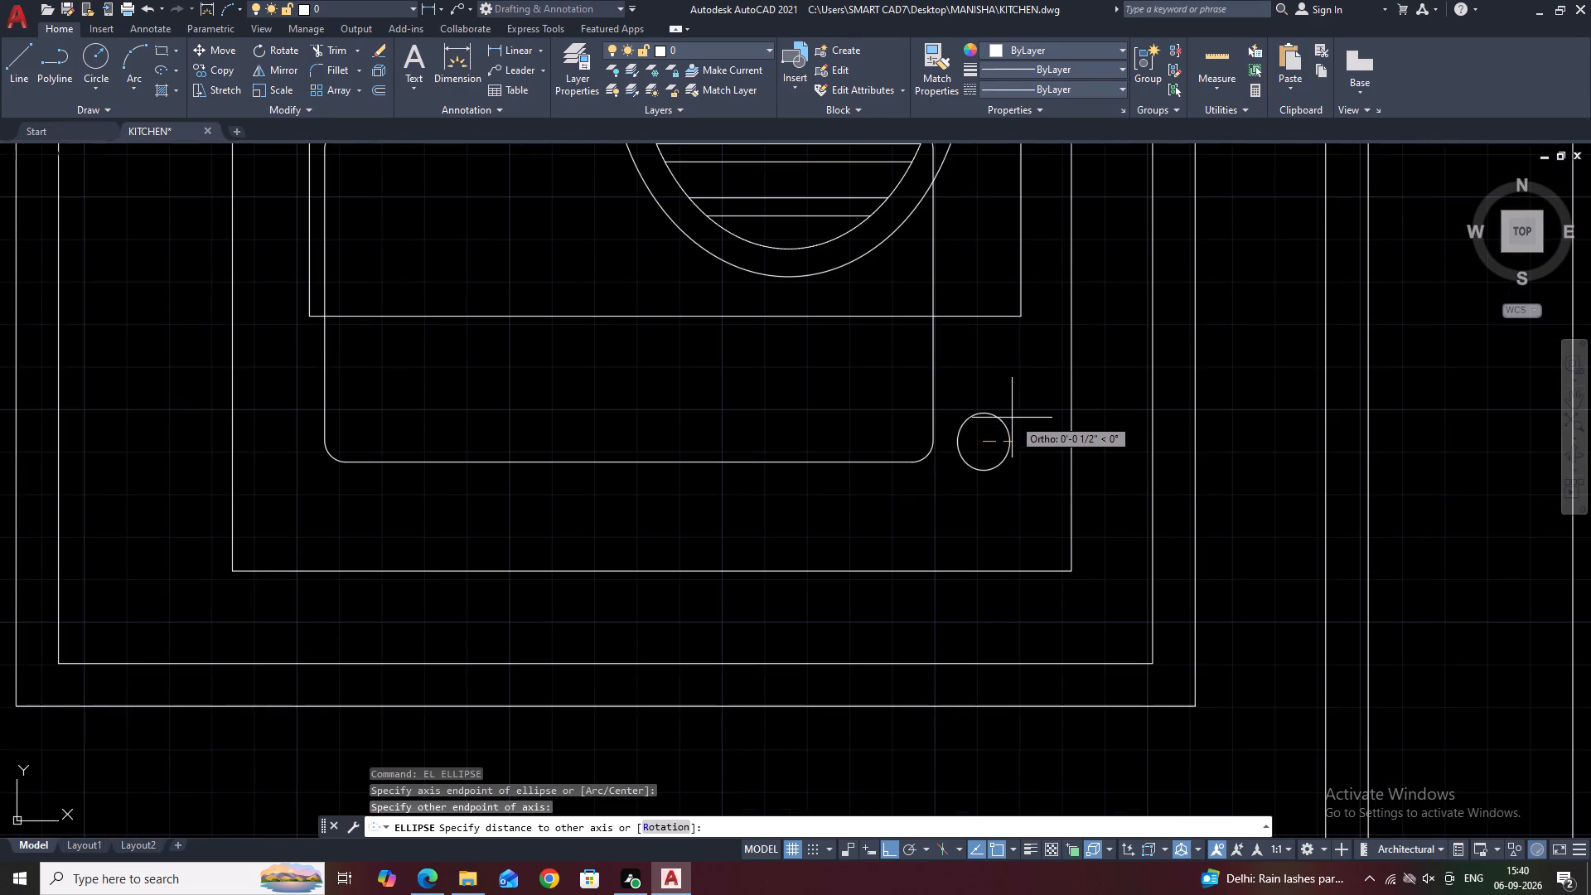
click(982, 426)
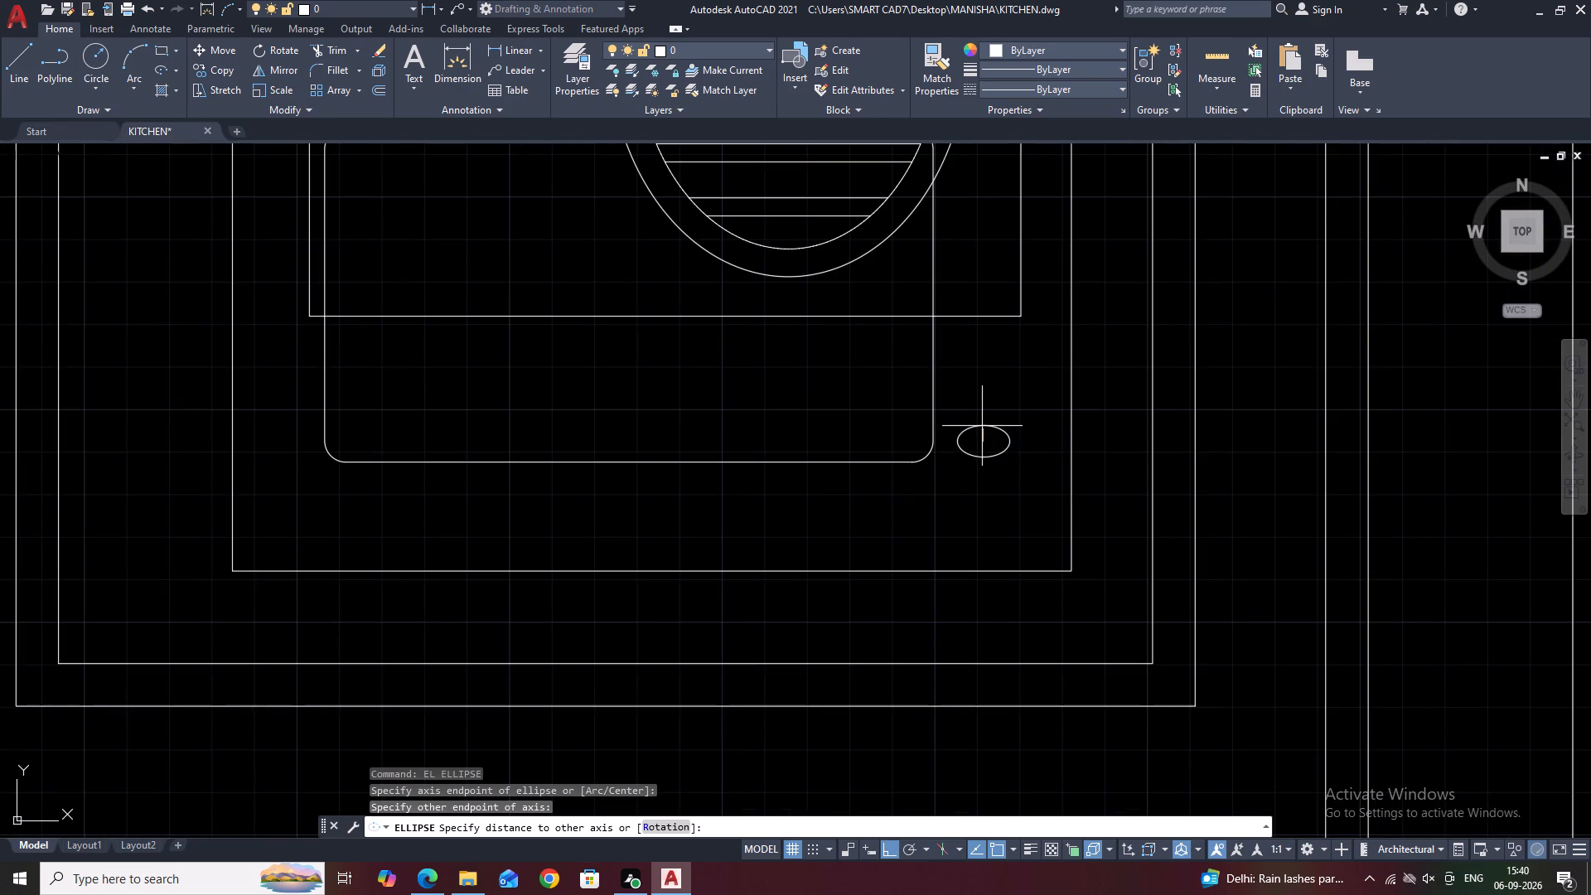
Stretch the small ellipse wider, almost to the rounded rectangle's right edge, and make it taller.
click(979, 457)
scroll(974, 456, up, 3)
middle_drag(962, 409, 976, 482)
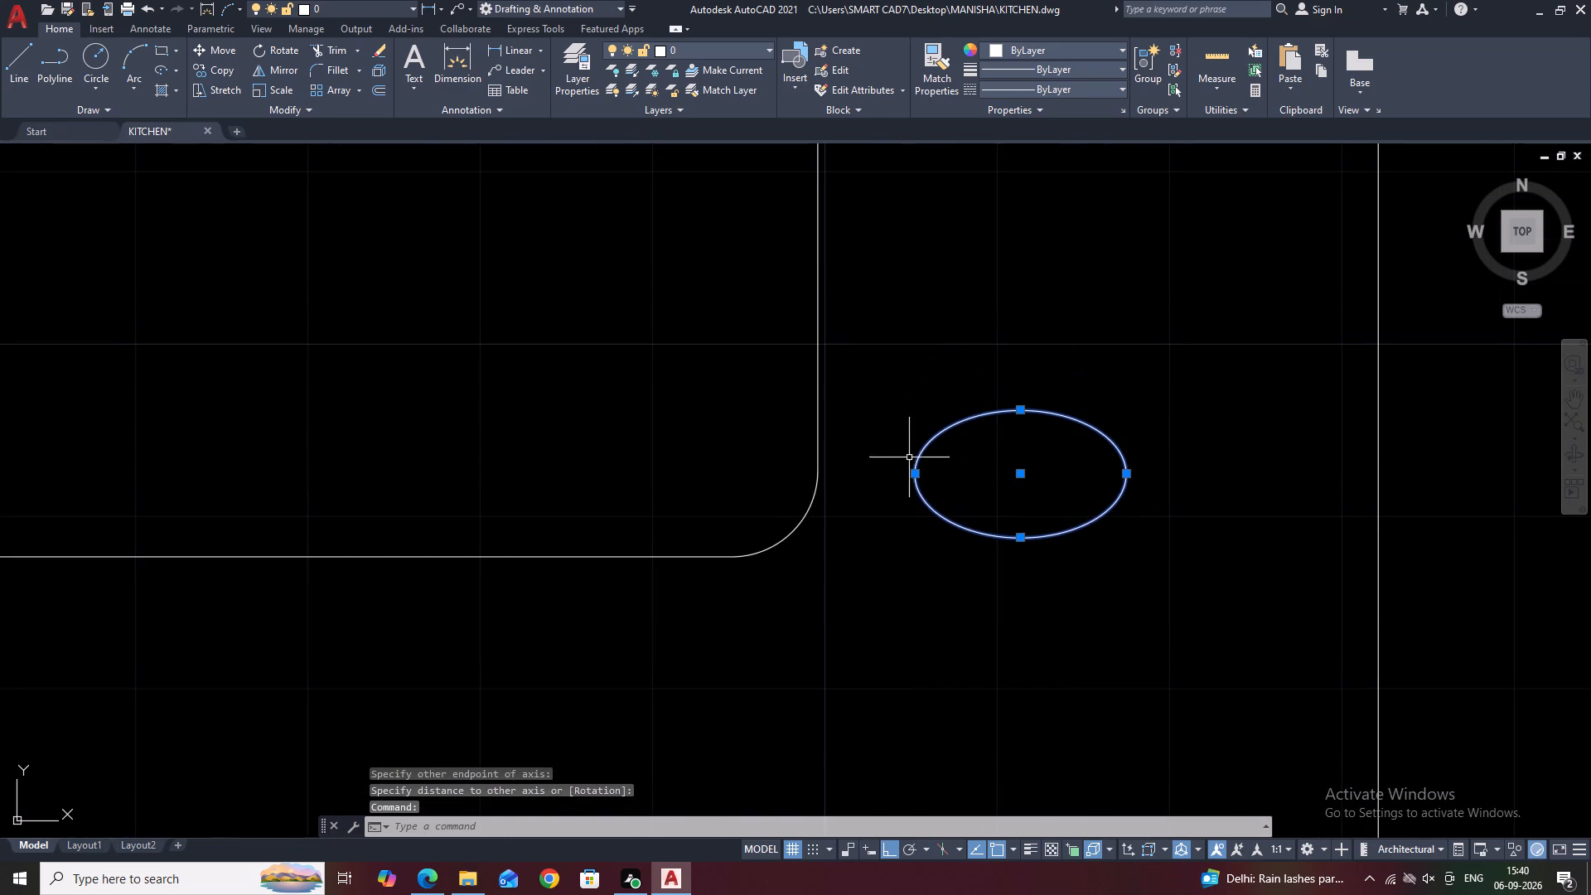
click(915, 472)
click(839, 477)
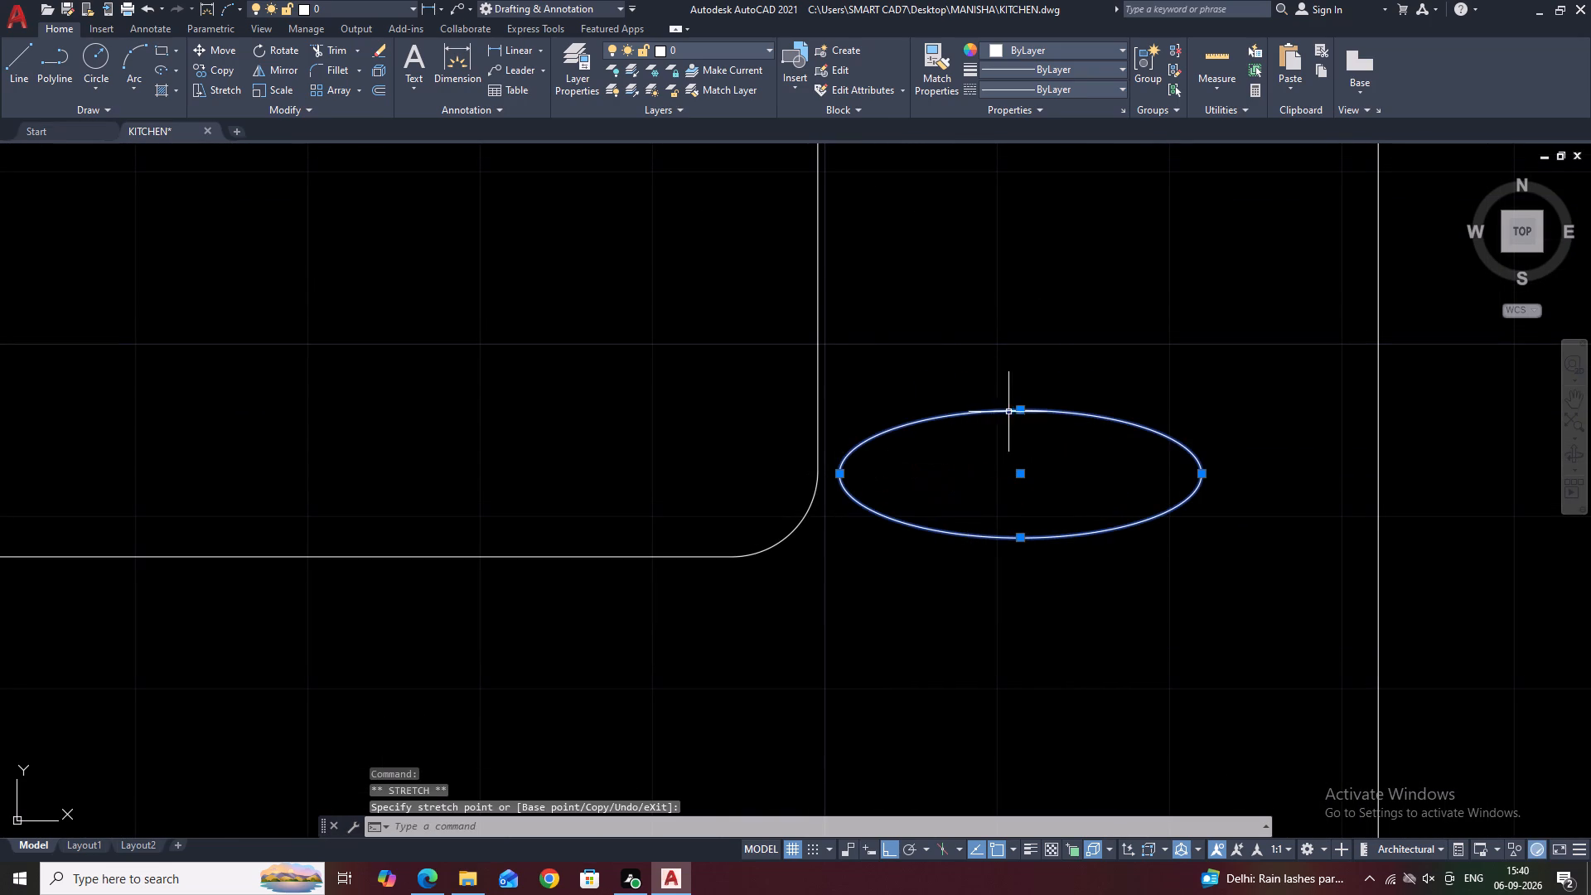
click(1023, 411)
click(1015, 356)
Copy the small ellipse to the opposite side, with its right end touching the rounded rectangle's lower-left side.
scroll(974, 366, down, 4)
middle_drag(1041, 409, 1100, 458)
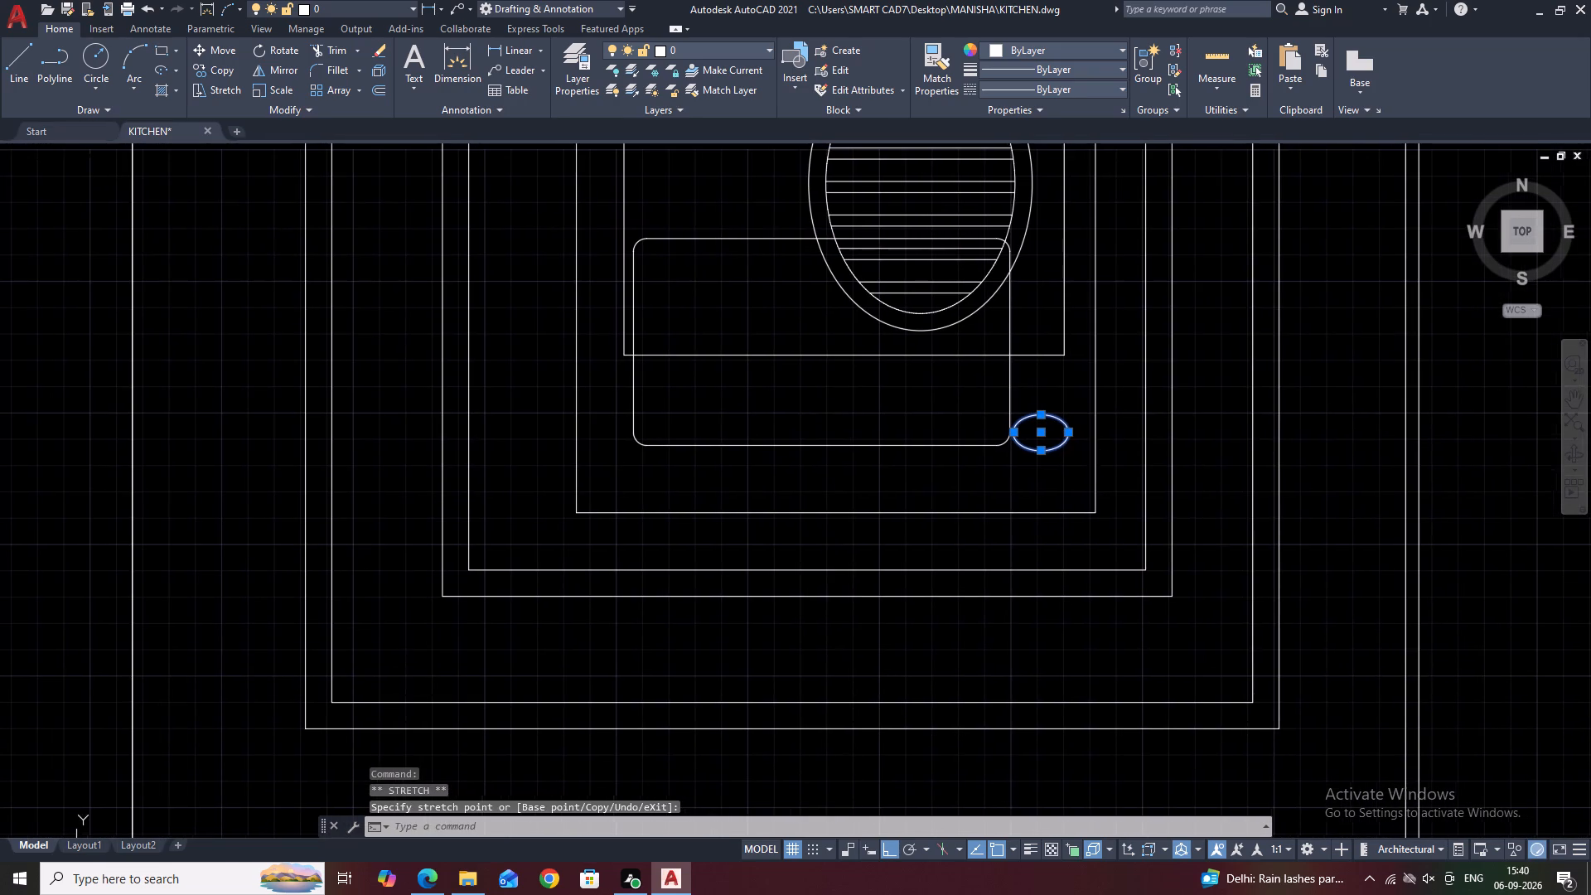
key(c)
text(O)
key(space)
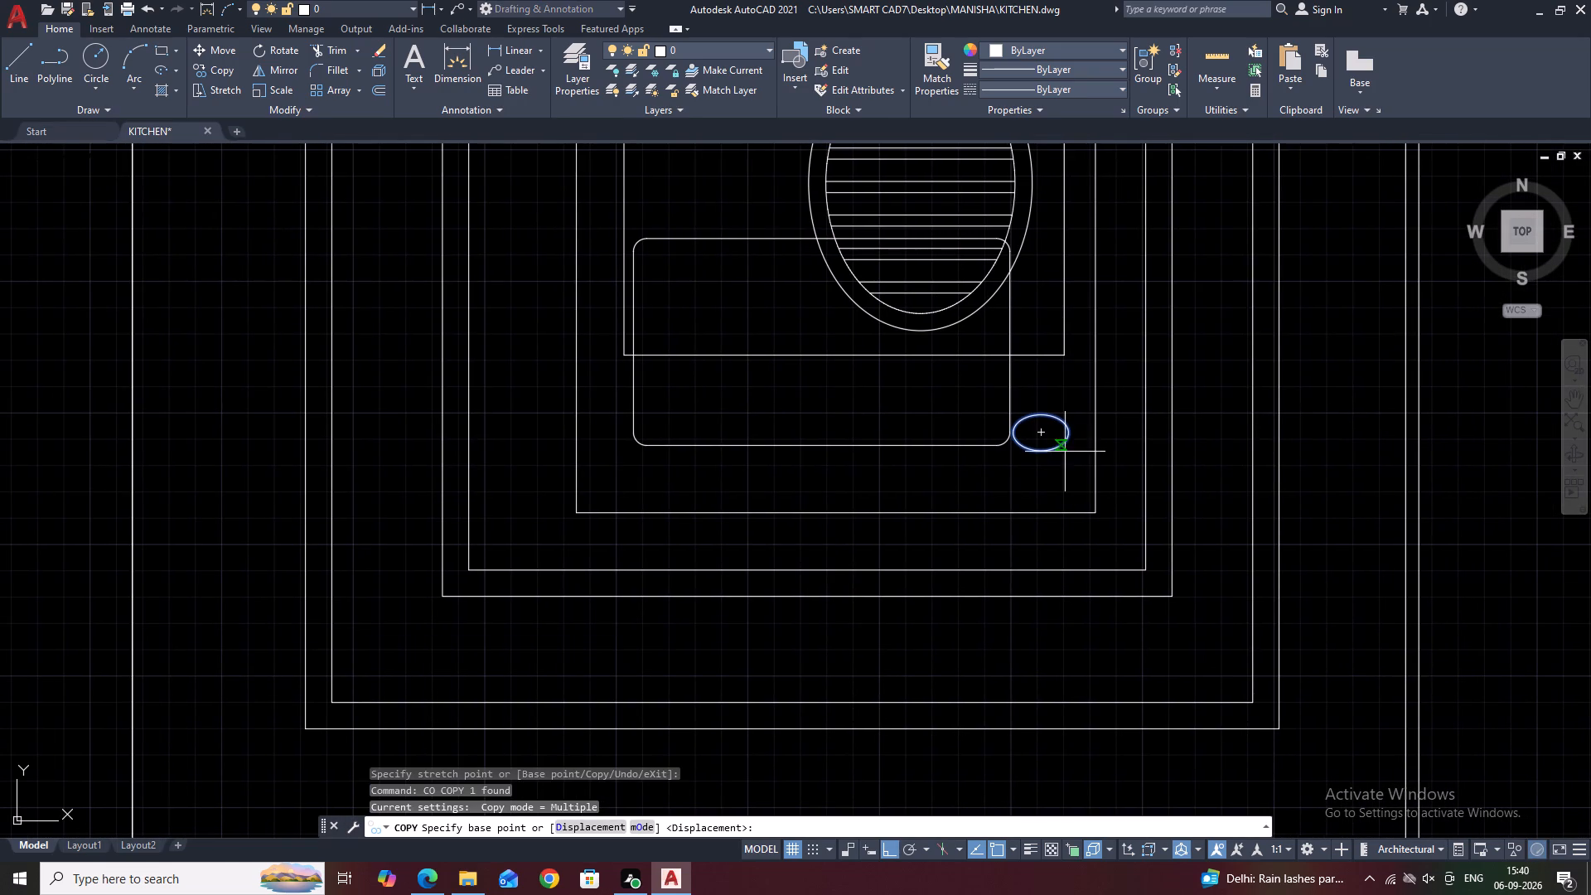
click(1072, 433)
scroll(624, 427, up, 1)
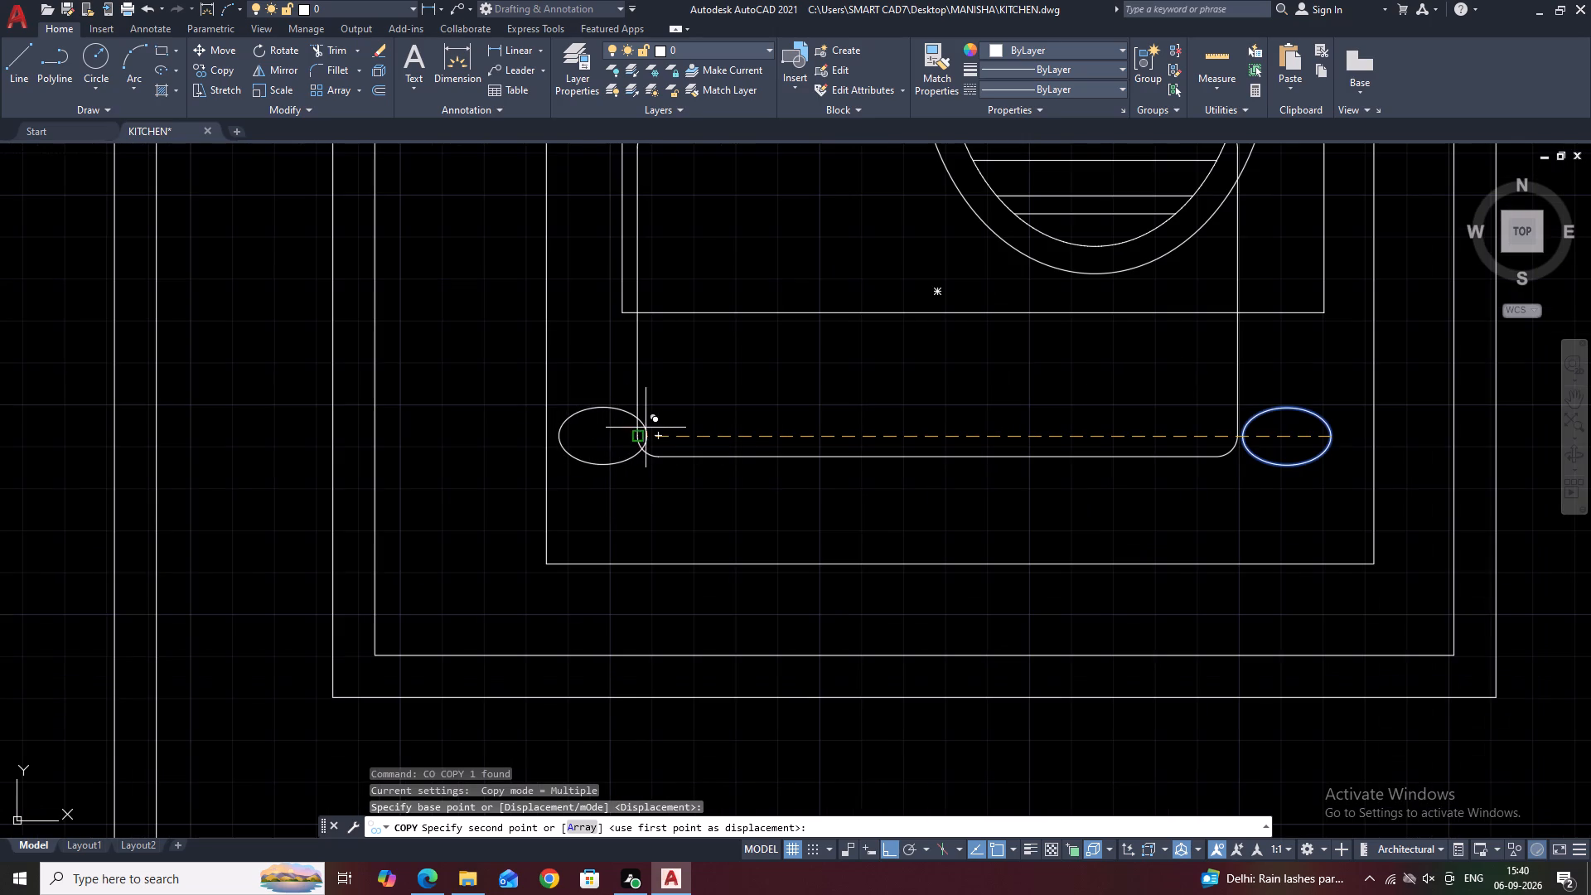
click(634, 428)
key(Escape)
scroll(916, 423, down, 2)
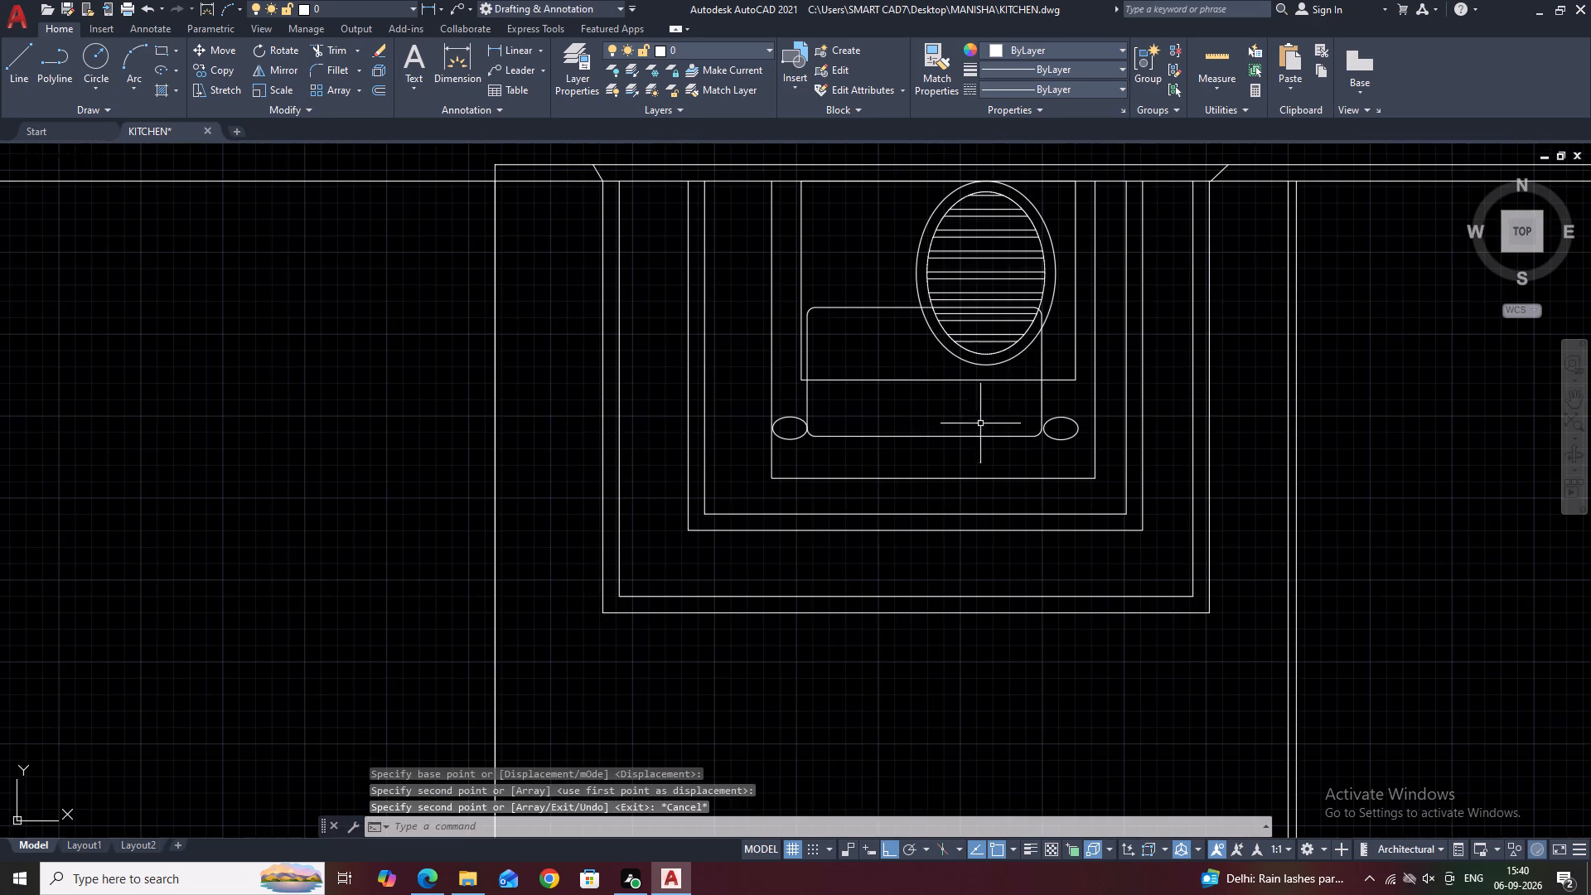
Draw two small circles inside the lower-right and upper-right corners of the rectangle around the hatched ellipses.
middle_drag(1011, 385, 1062, 504)
middle_drag(1061, 447, 1067, 503)
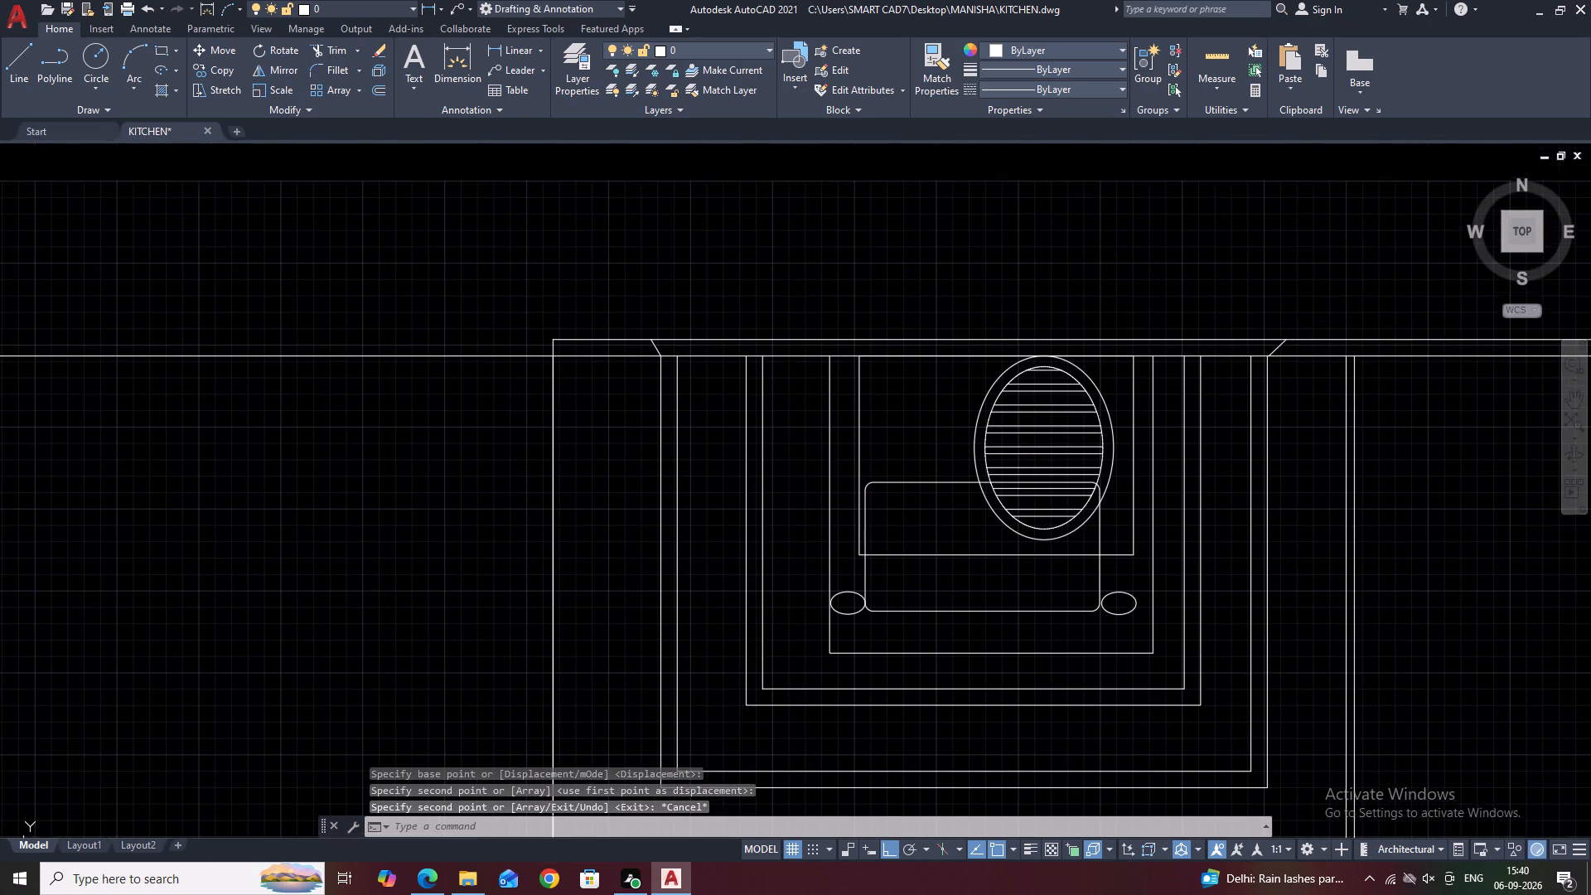
middle_drag(1081, 451, 1039, 501)
key(c)
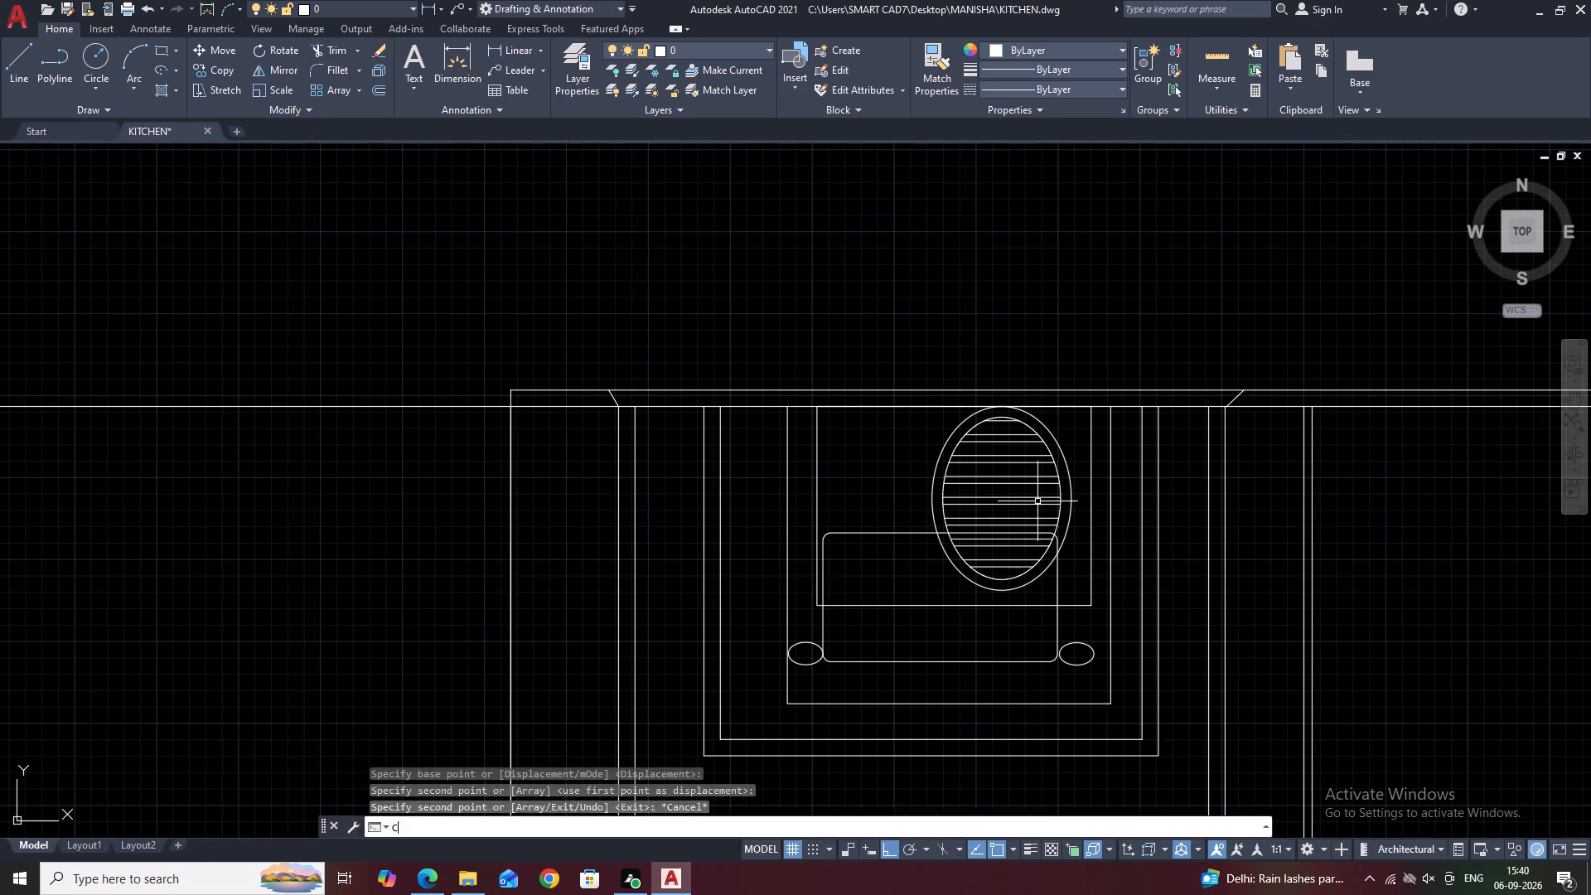
key(space)
scroll(1086, 602, up, 2)
click(1061, 581)
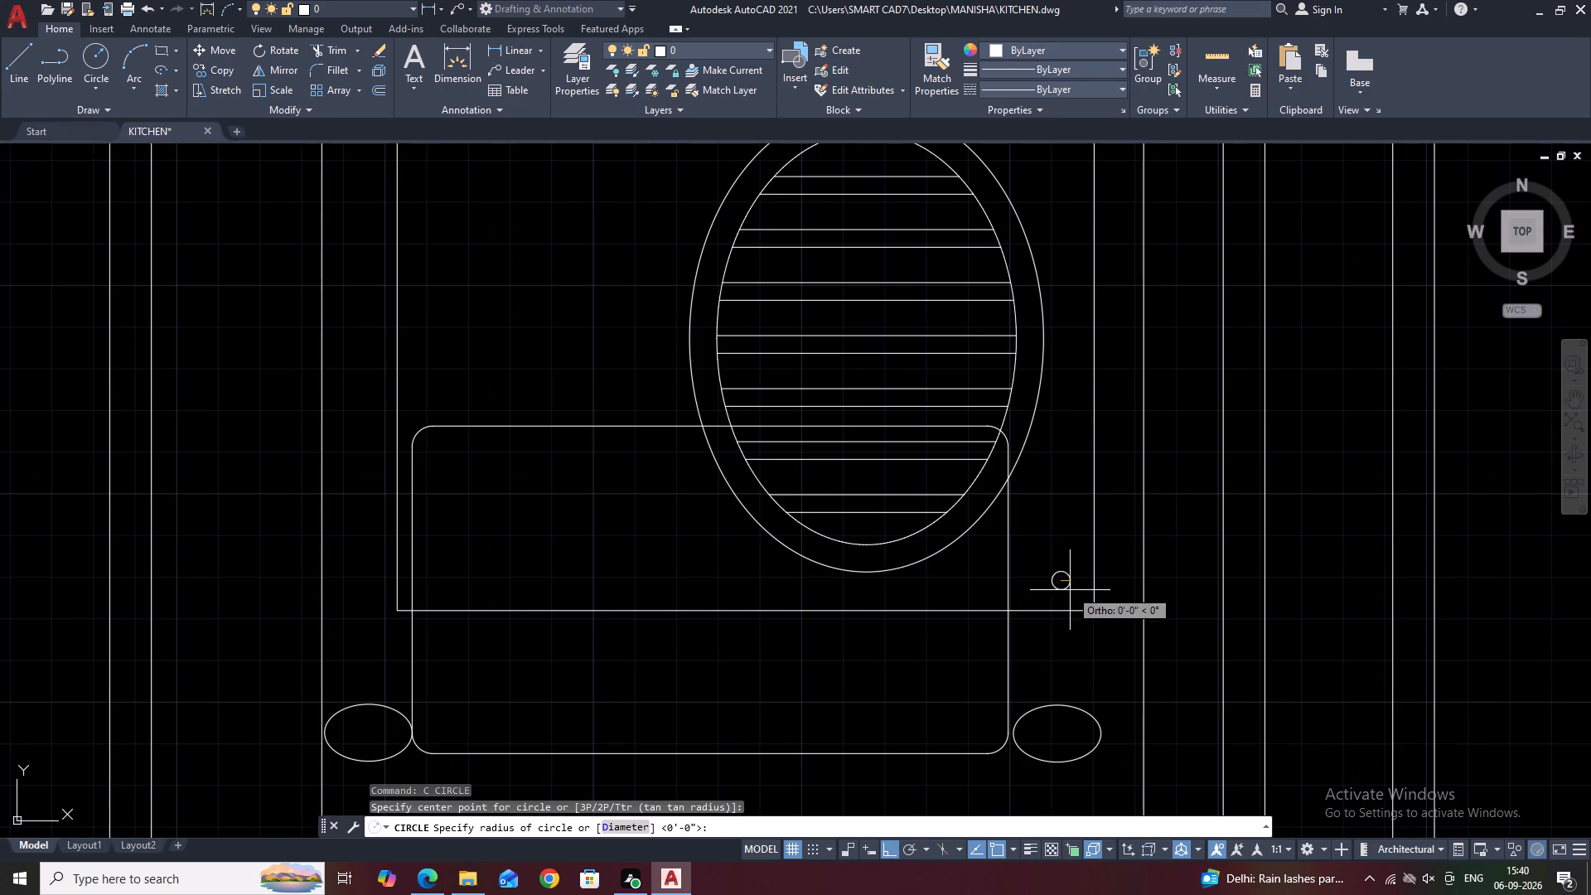
click(1079, 601)
middle_drag(1006, 404, 1022, 510)
key(space)
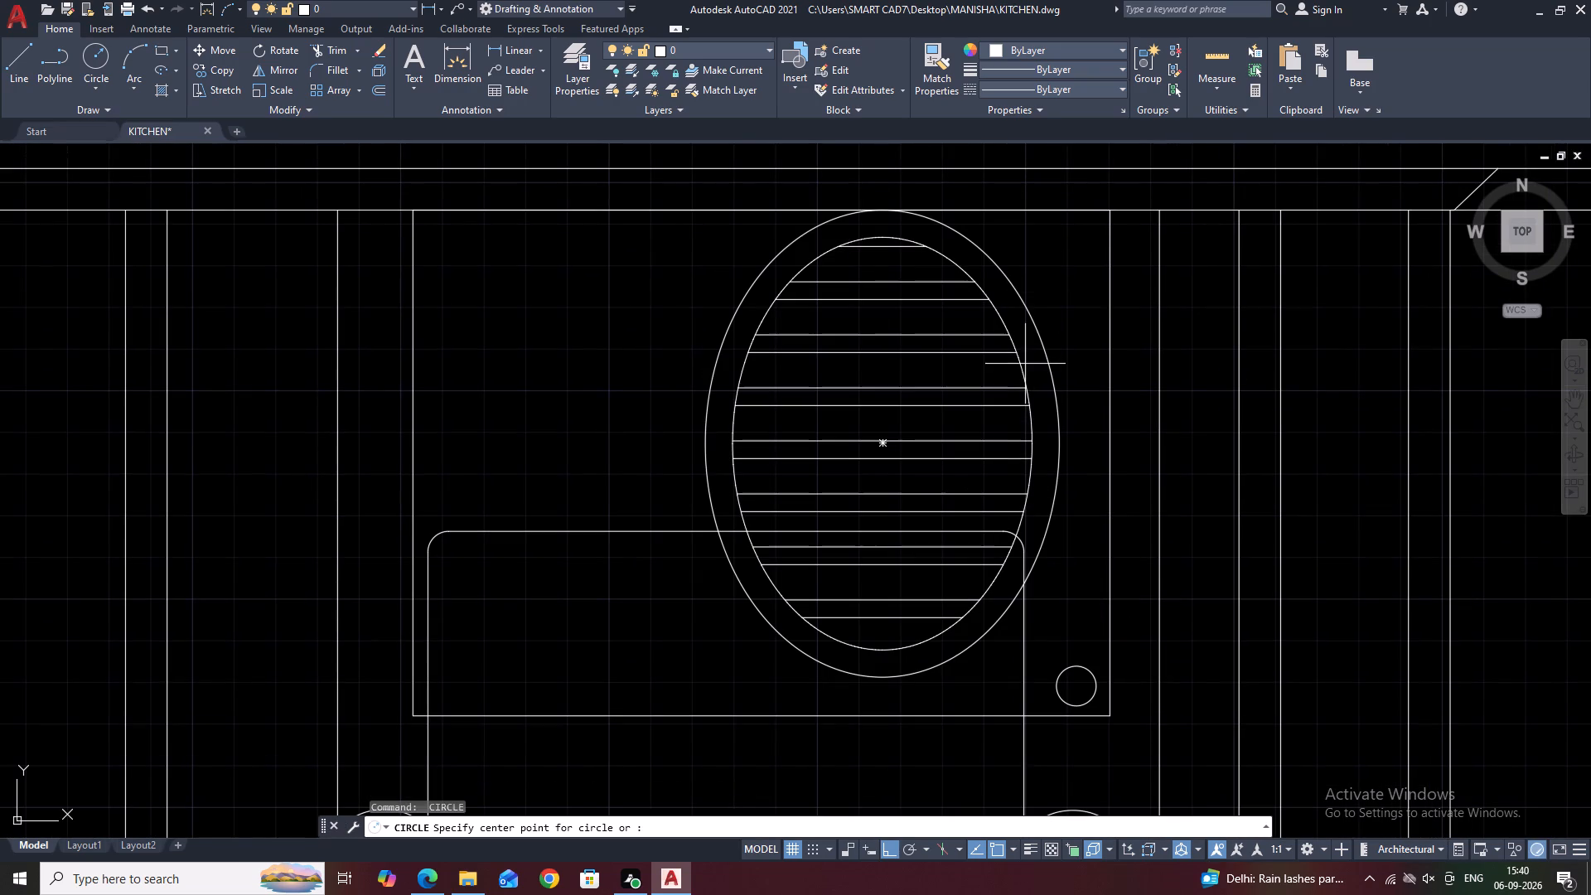
click(1078, 240)
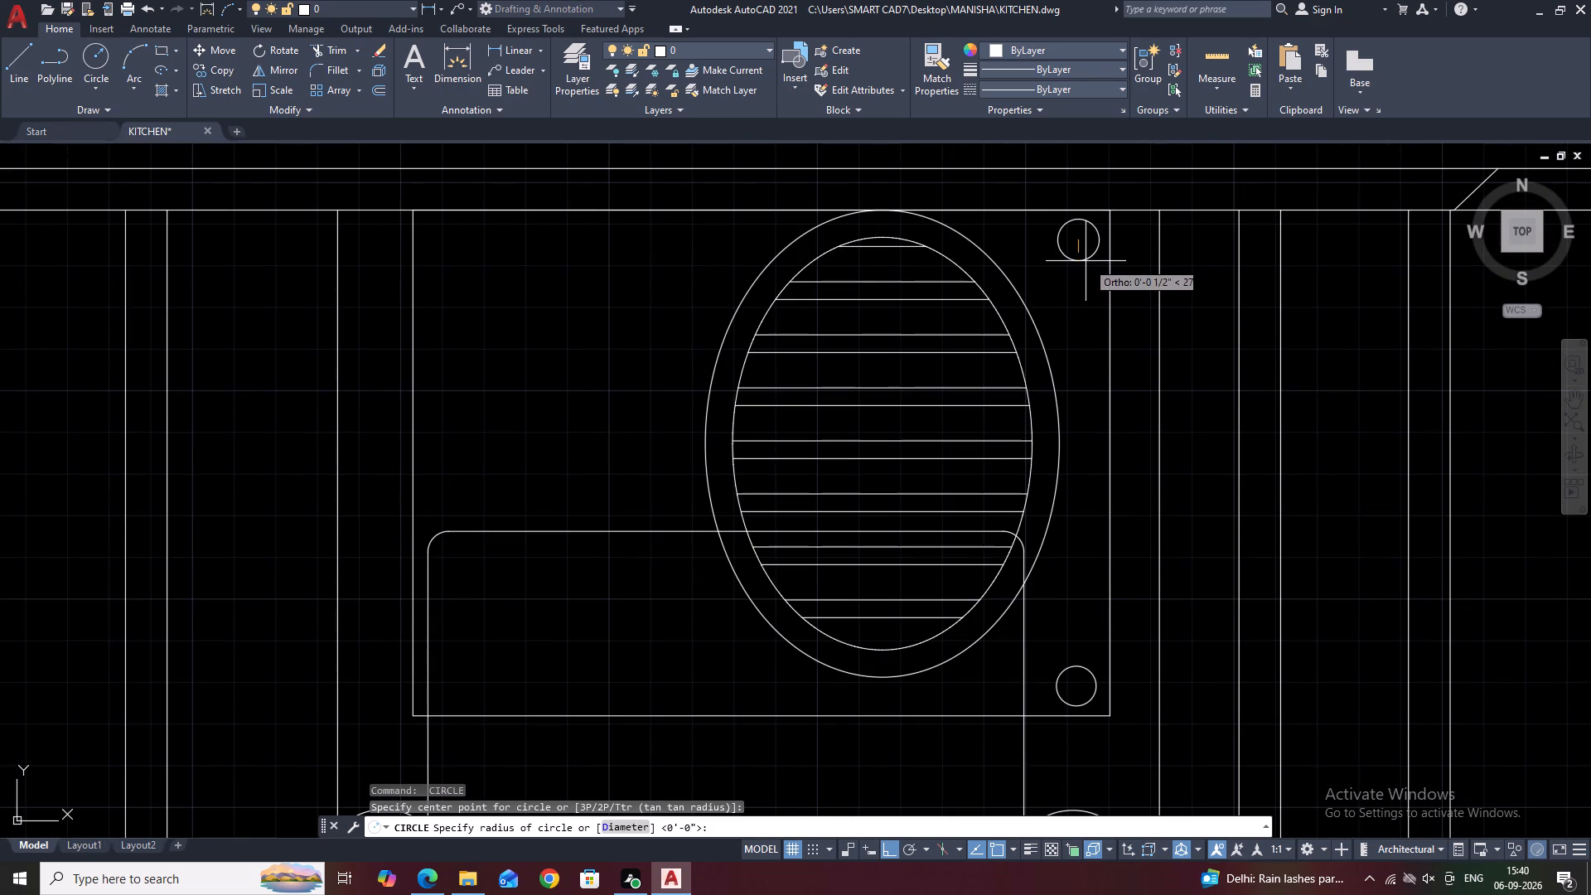
click(1086, 261)
Draw two small circles at the same rectangle's upper-left and lower-left corners, the lower one centred on the rounded rectangle's left edge.
key(space)
click(432, 238)
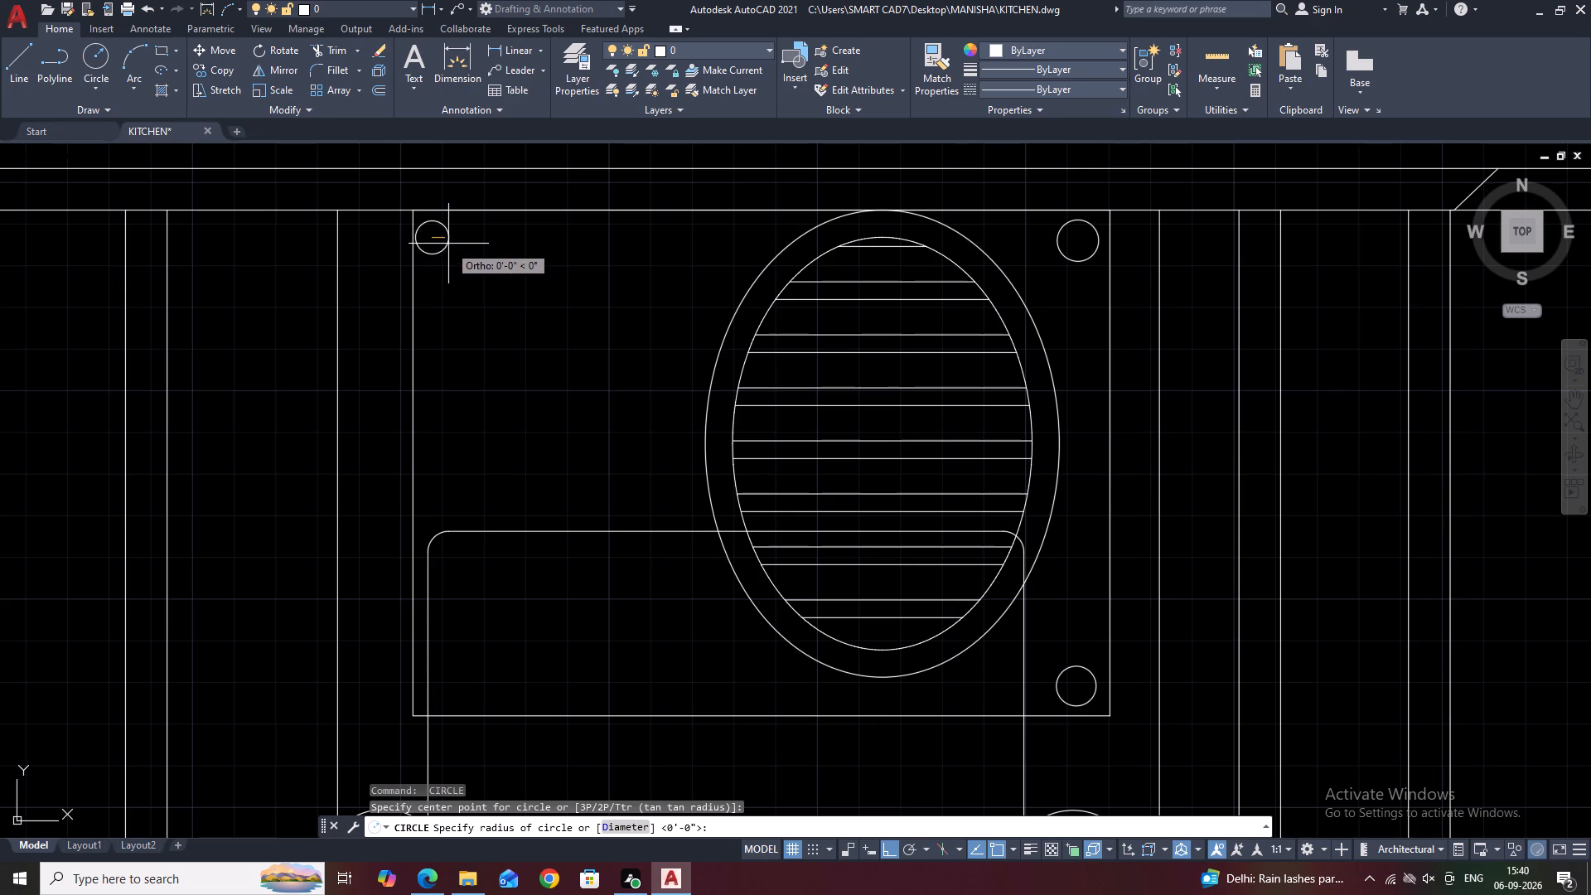
click(447, 244)
key(space)
middle_drag(440, 695, 488, 595)
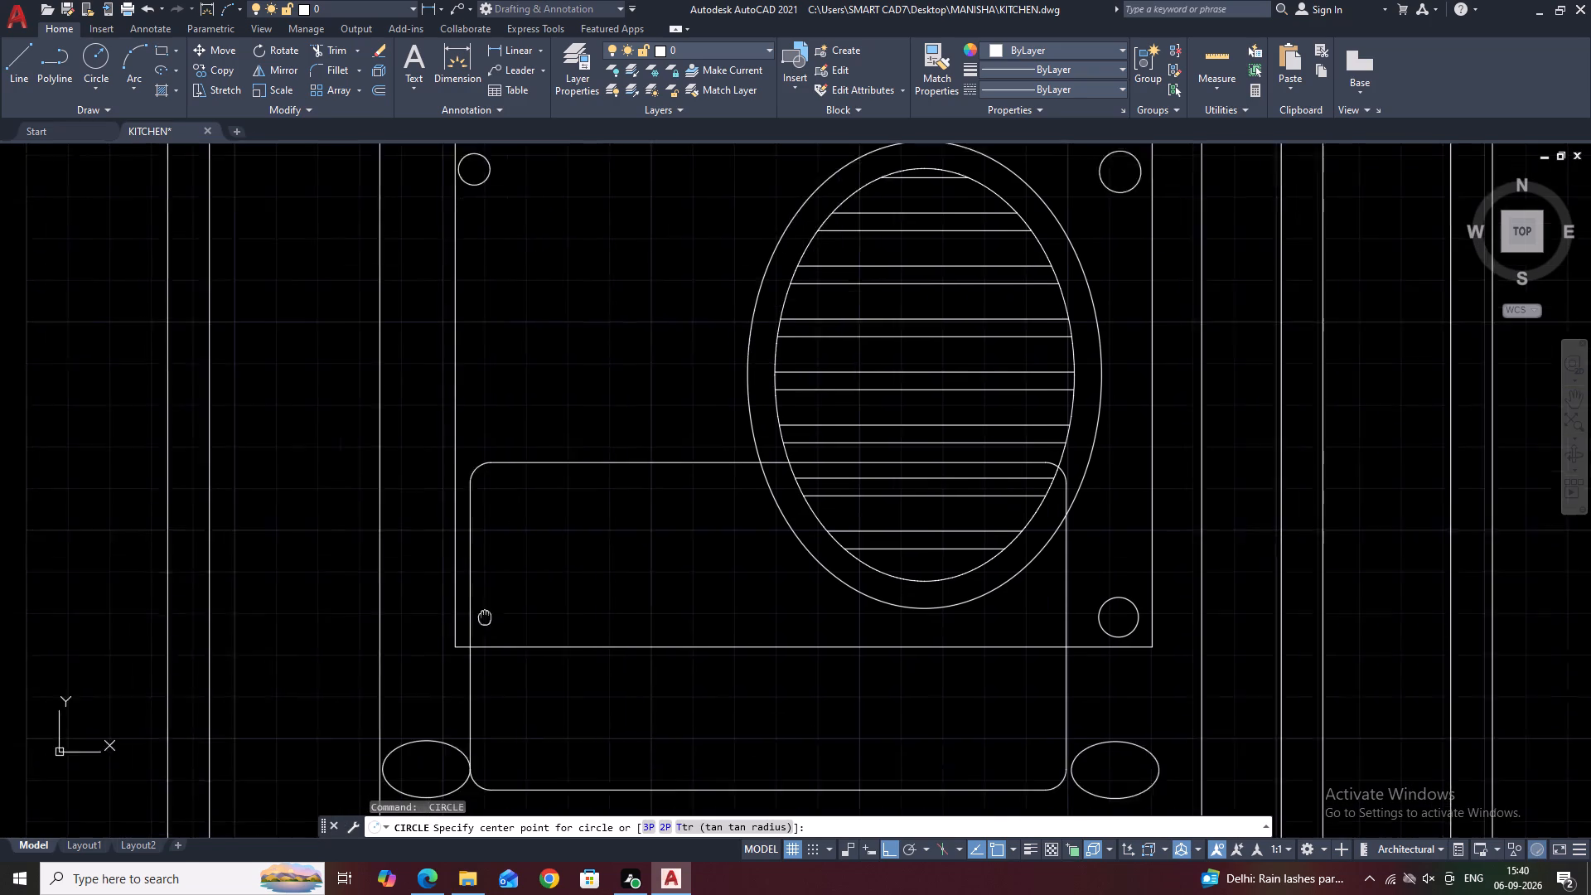
middle_drag(488, 595, 495, 517)
scroll(484, 520, up, 1)
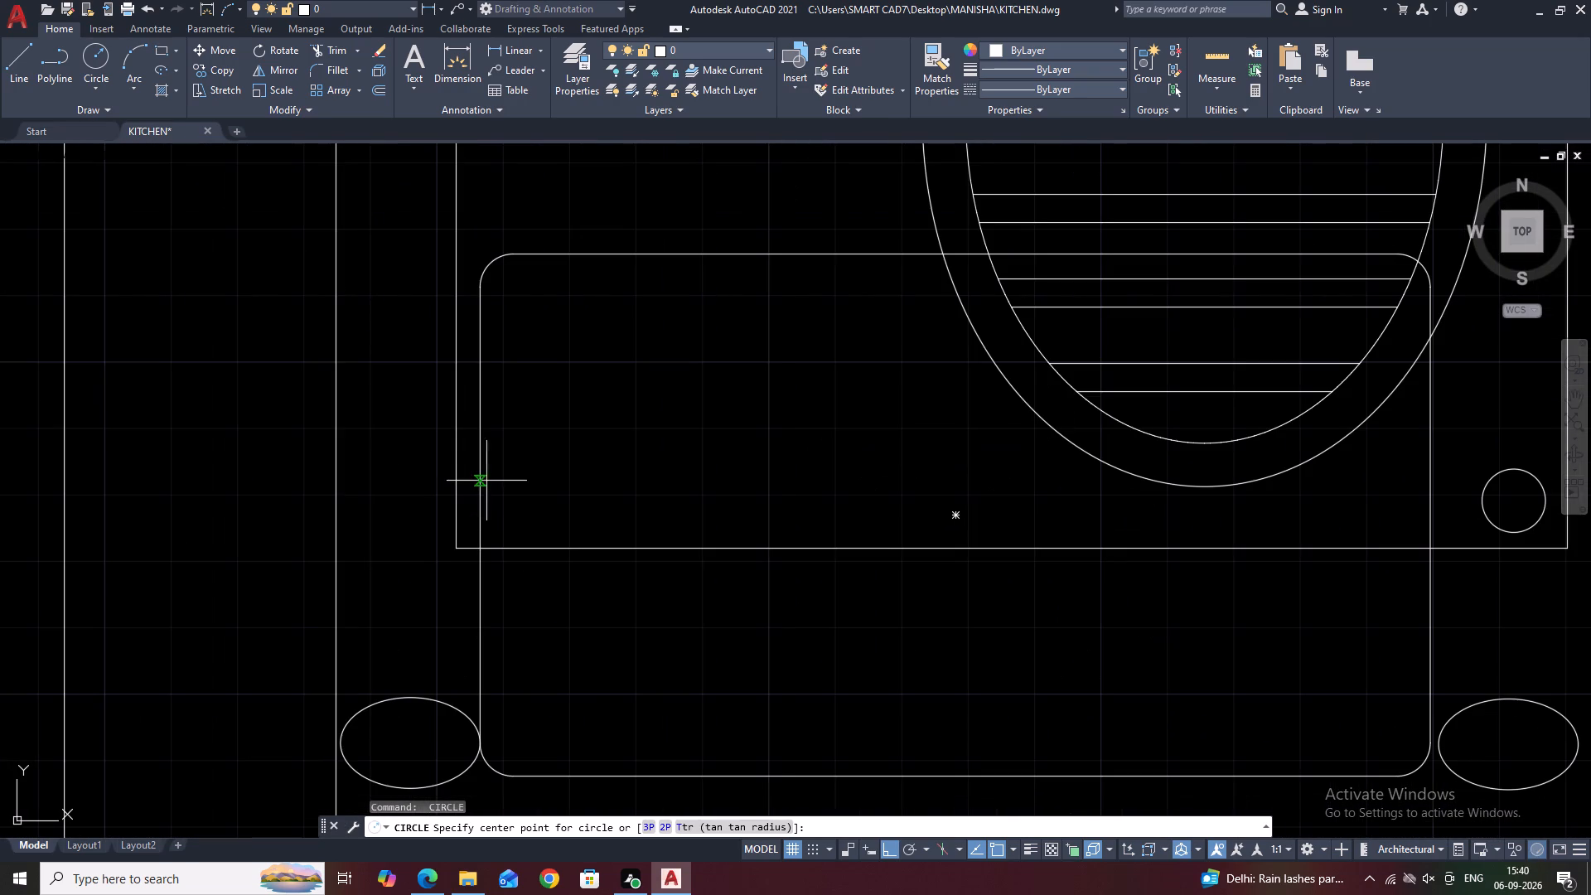
click(488, 481)
click(500, 457)
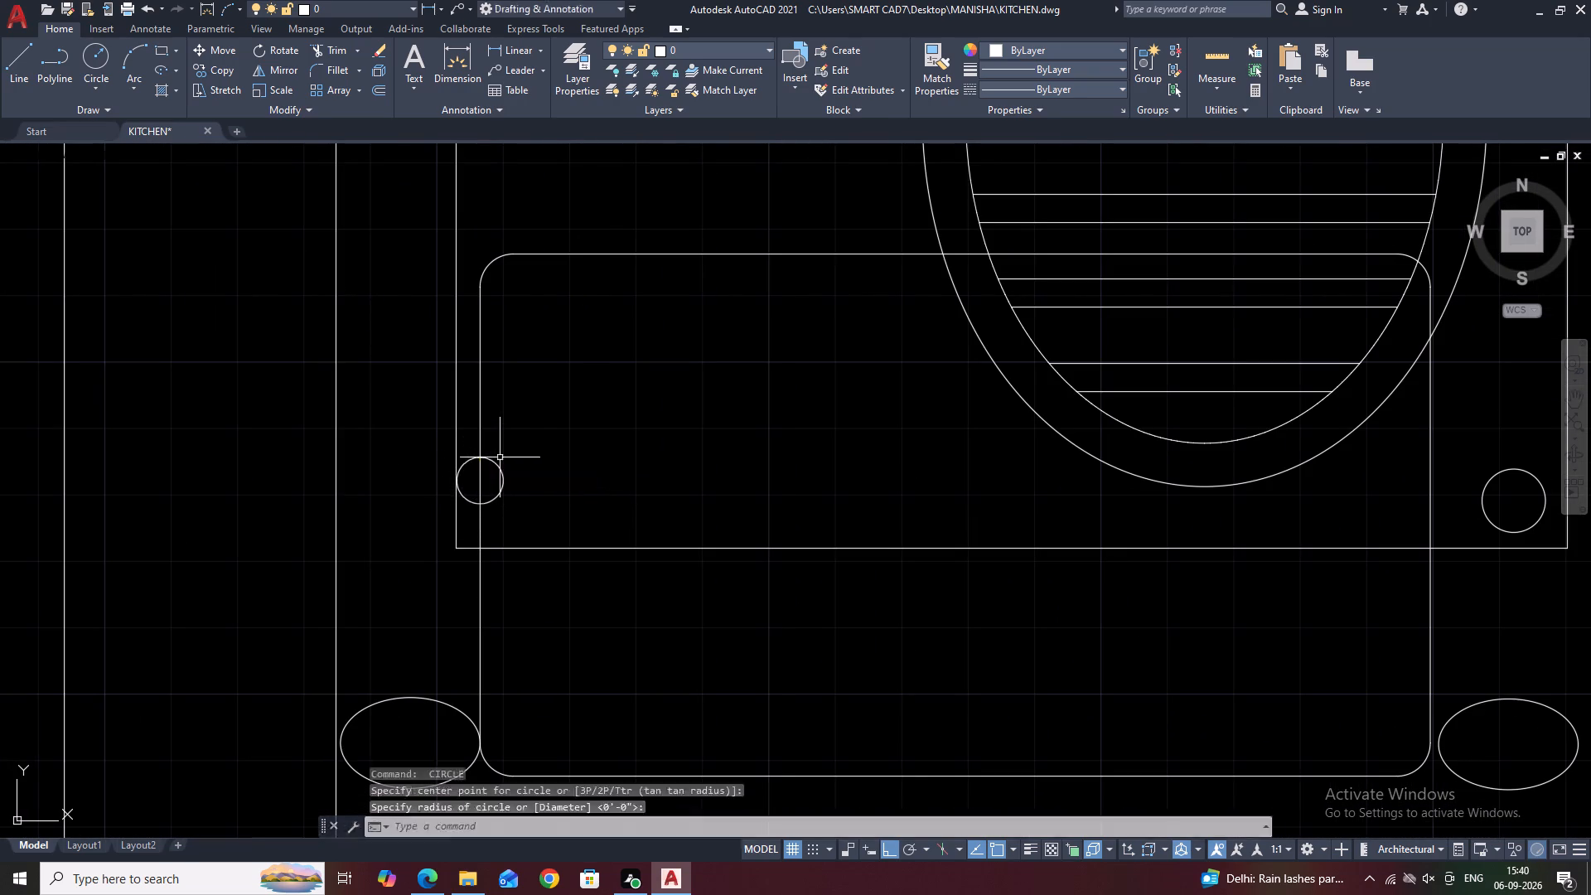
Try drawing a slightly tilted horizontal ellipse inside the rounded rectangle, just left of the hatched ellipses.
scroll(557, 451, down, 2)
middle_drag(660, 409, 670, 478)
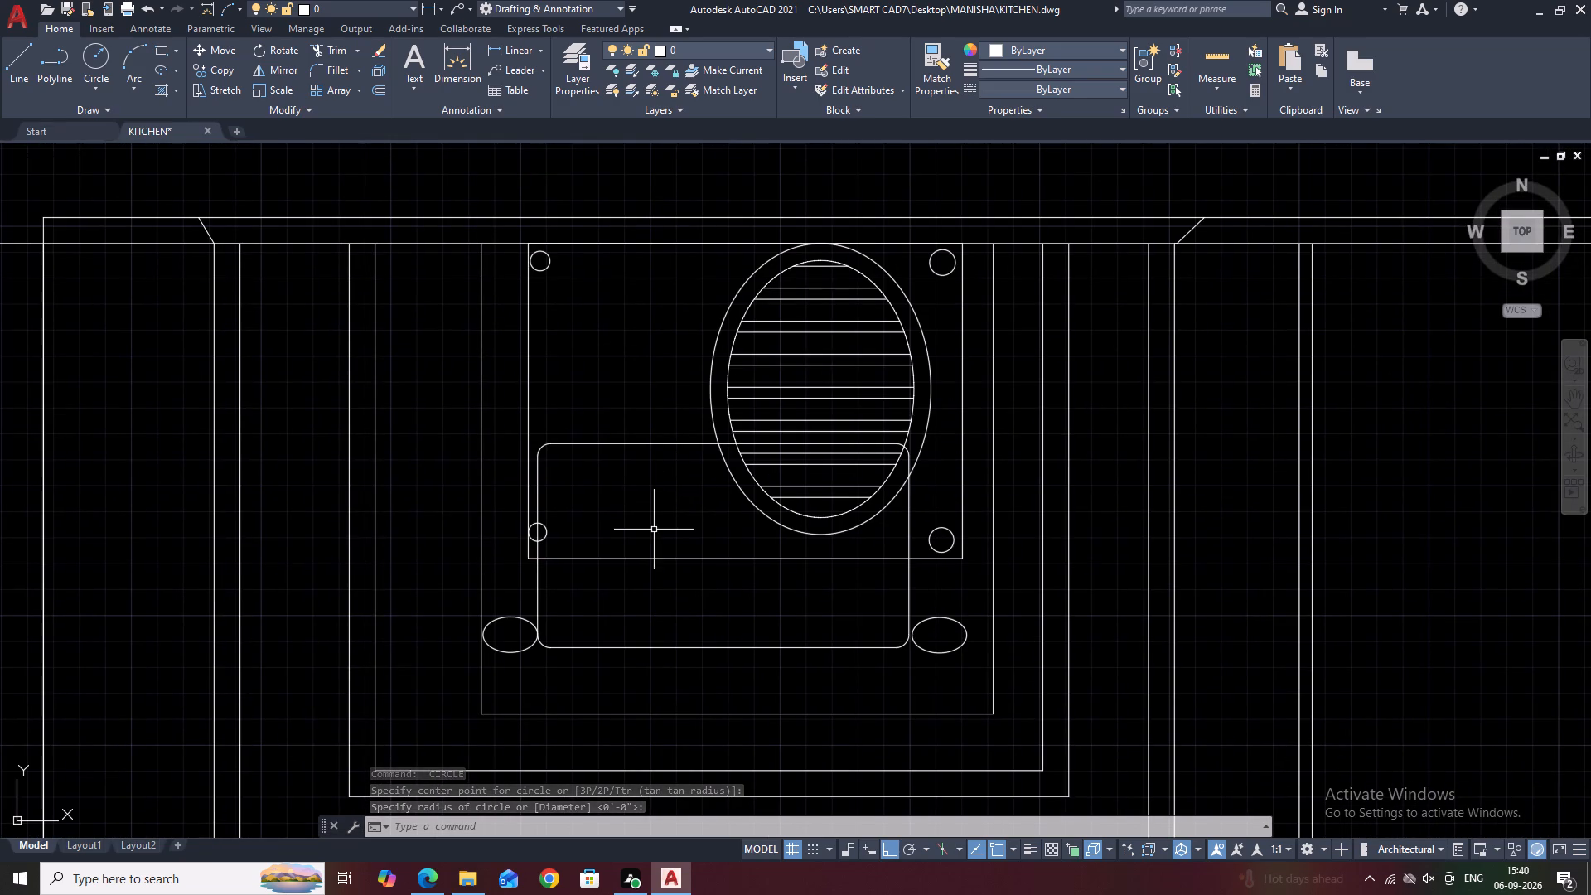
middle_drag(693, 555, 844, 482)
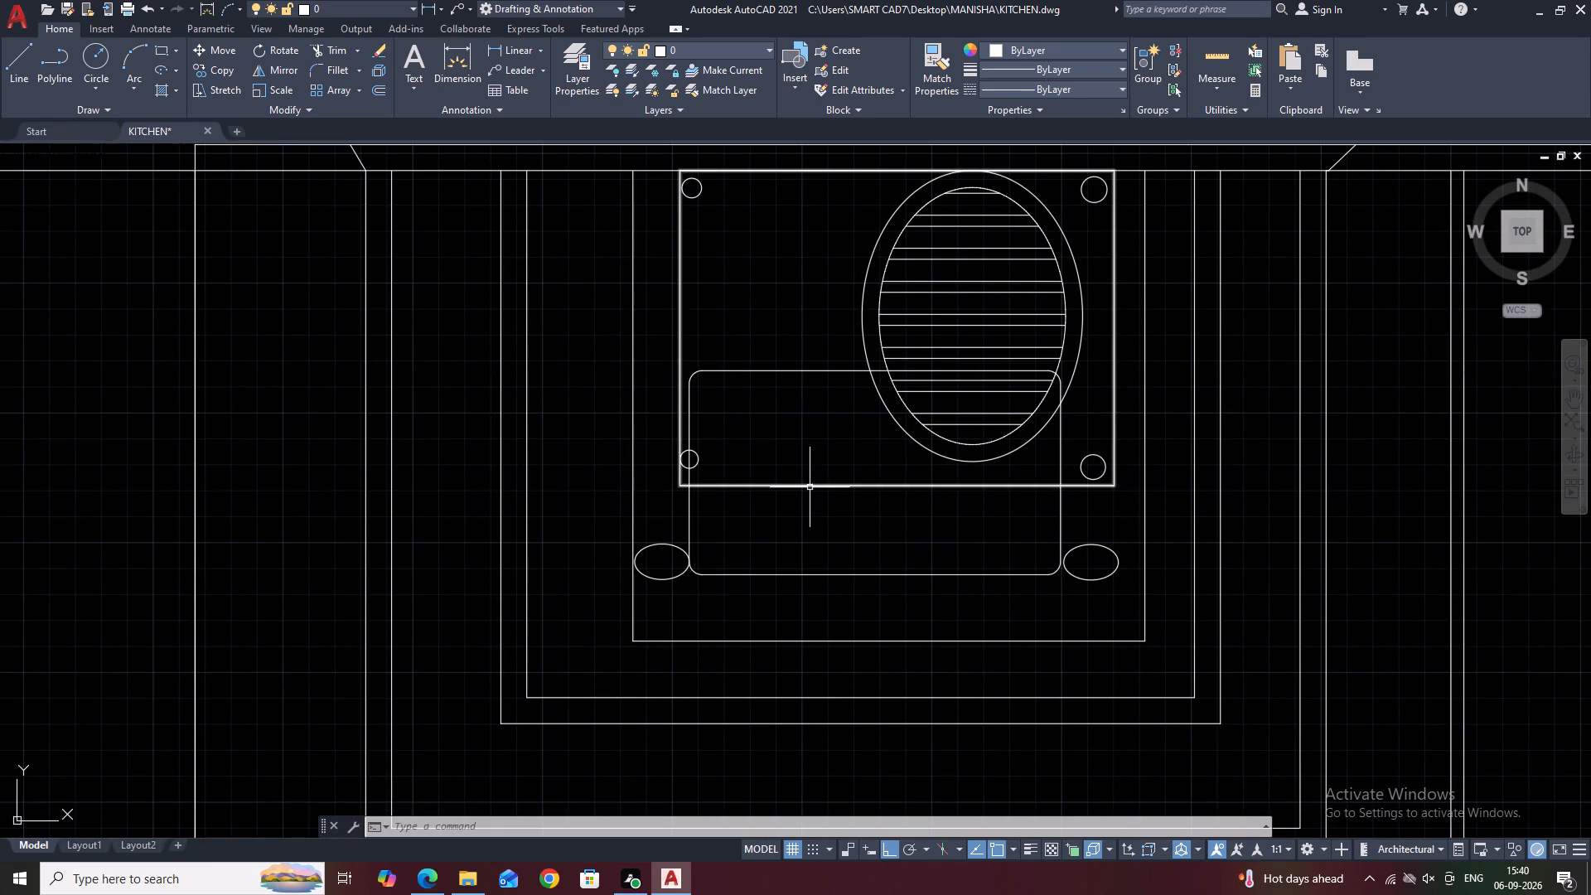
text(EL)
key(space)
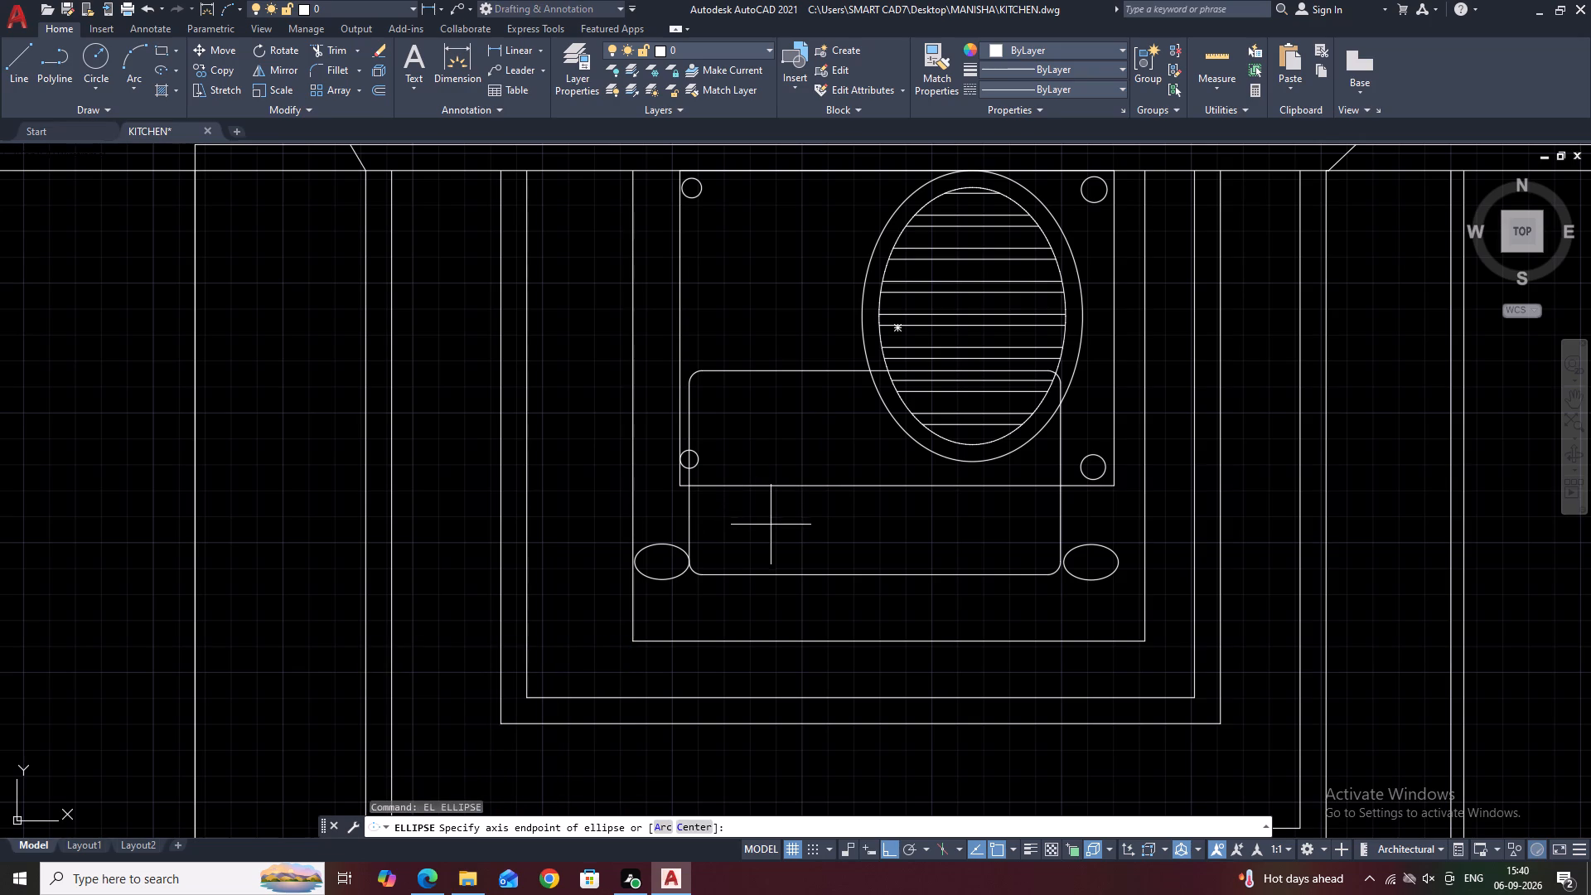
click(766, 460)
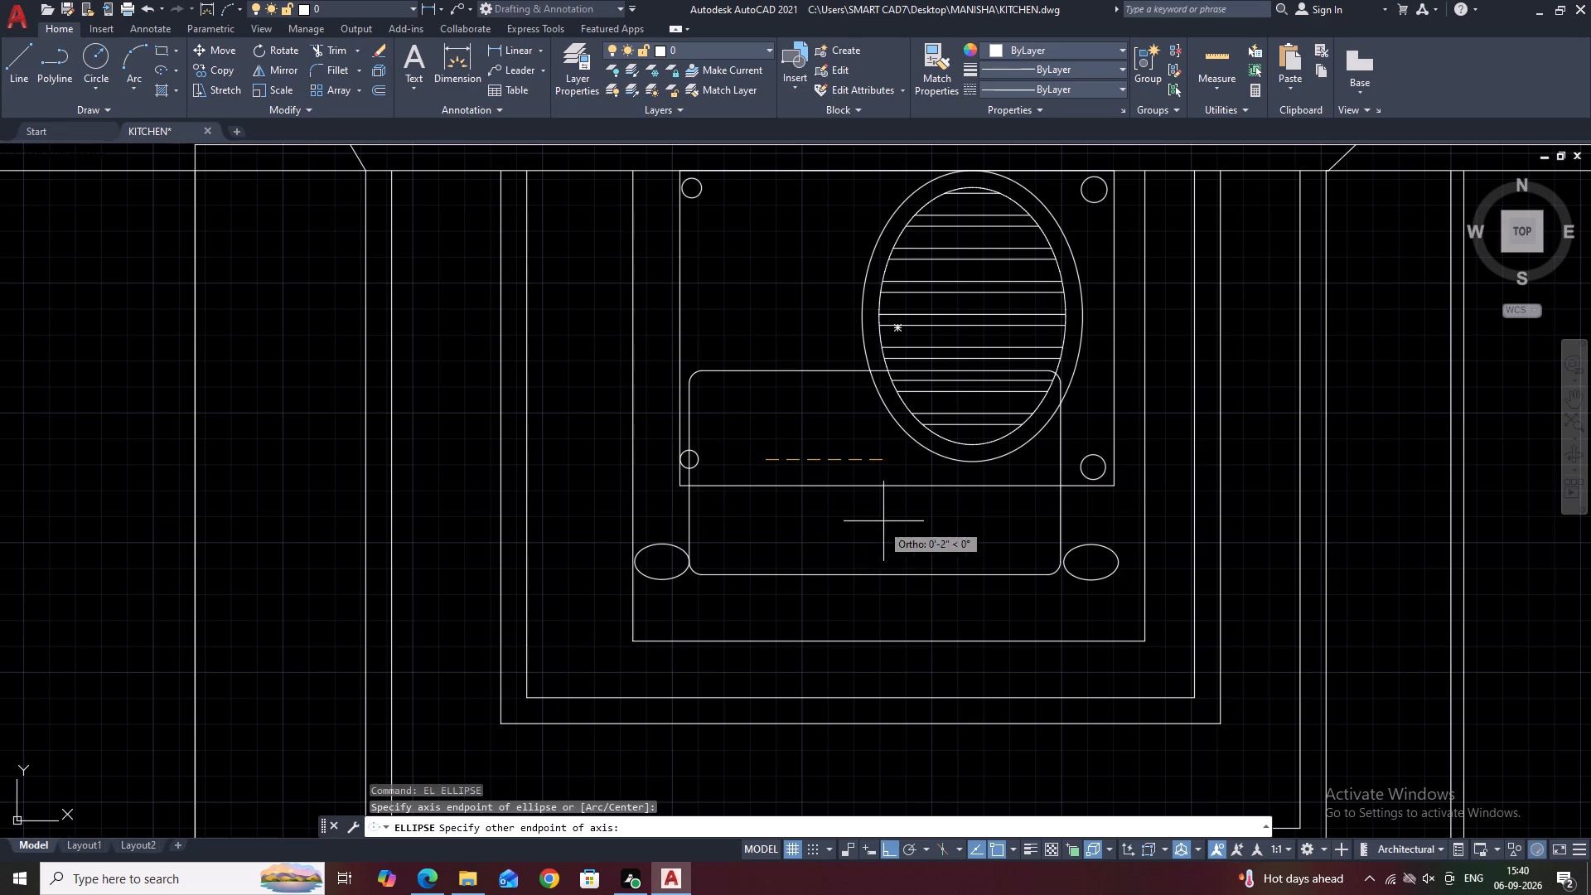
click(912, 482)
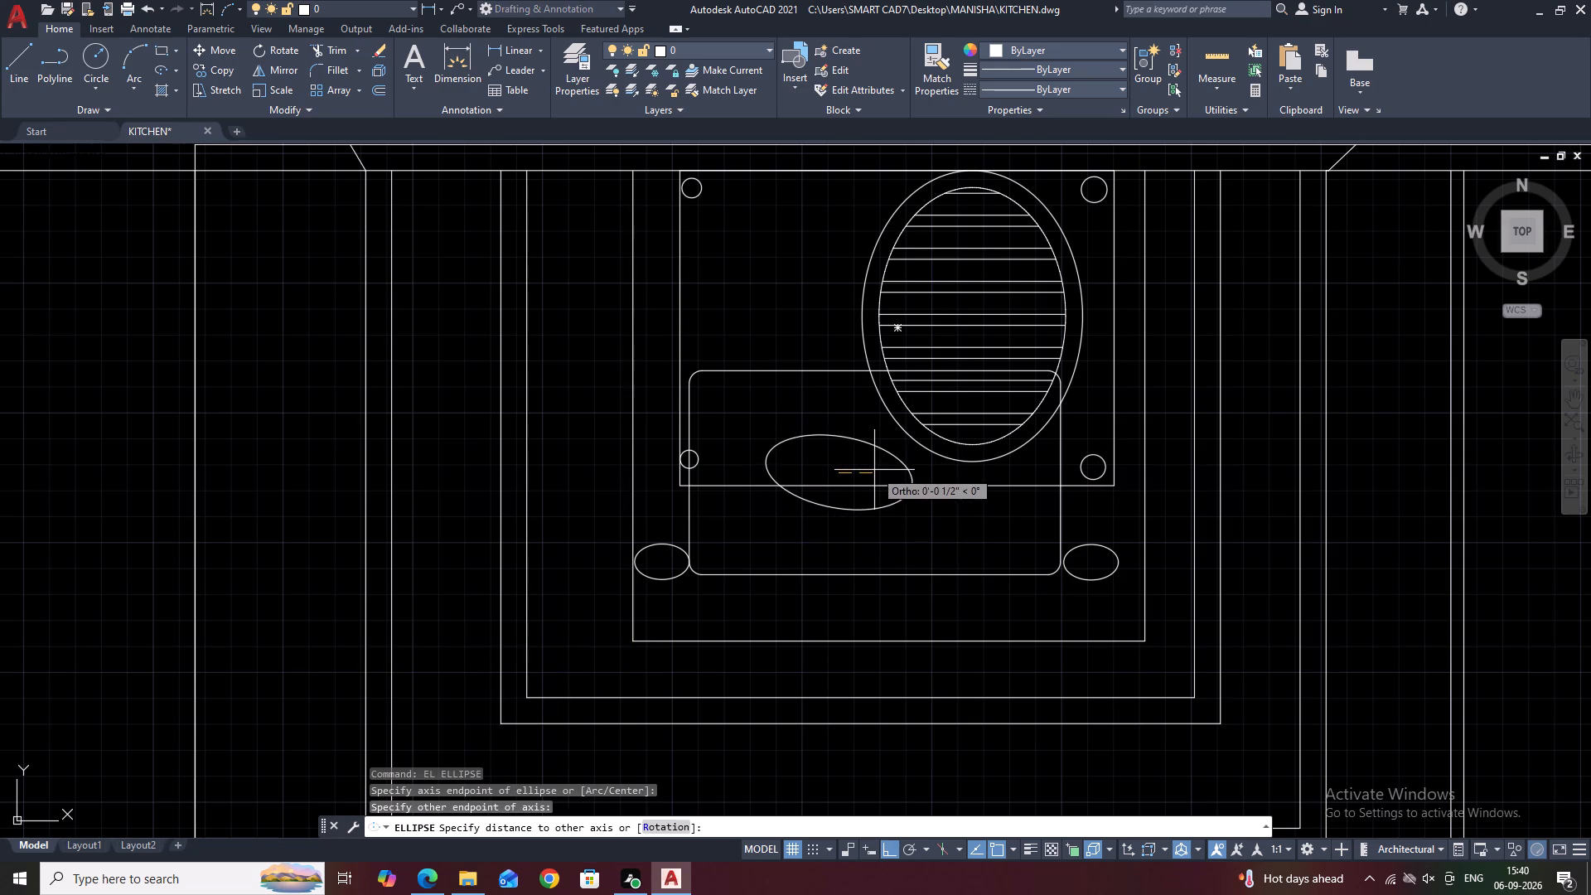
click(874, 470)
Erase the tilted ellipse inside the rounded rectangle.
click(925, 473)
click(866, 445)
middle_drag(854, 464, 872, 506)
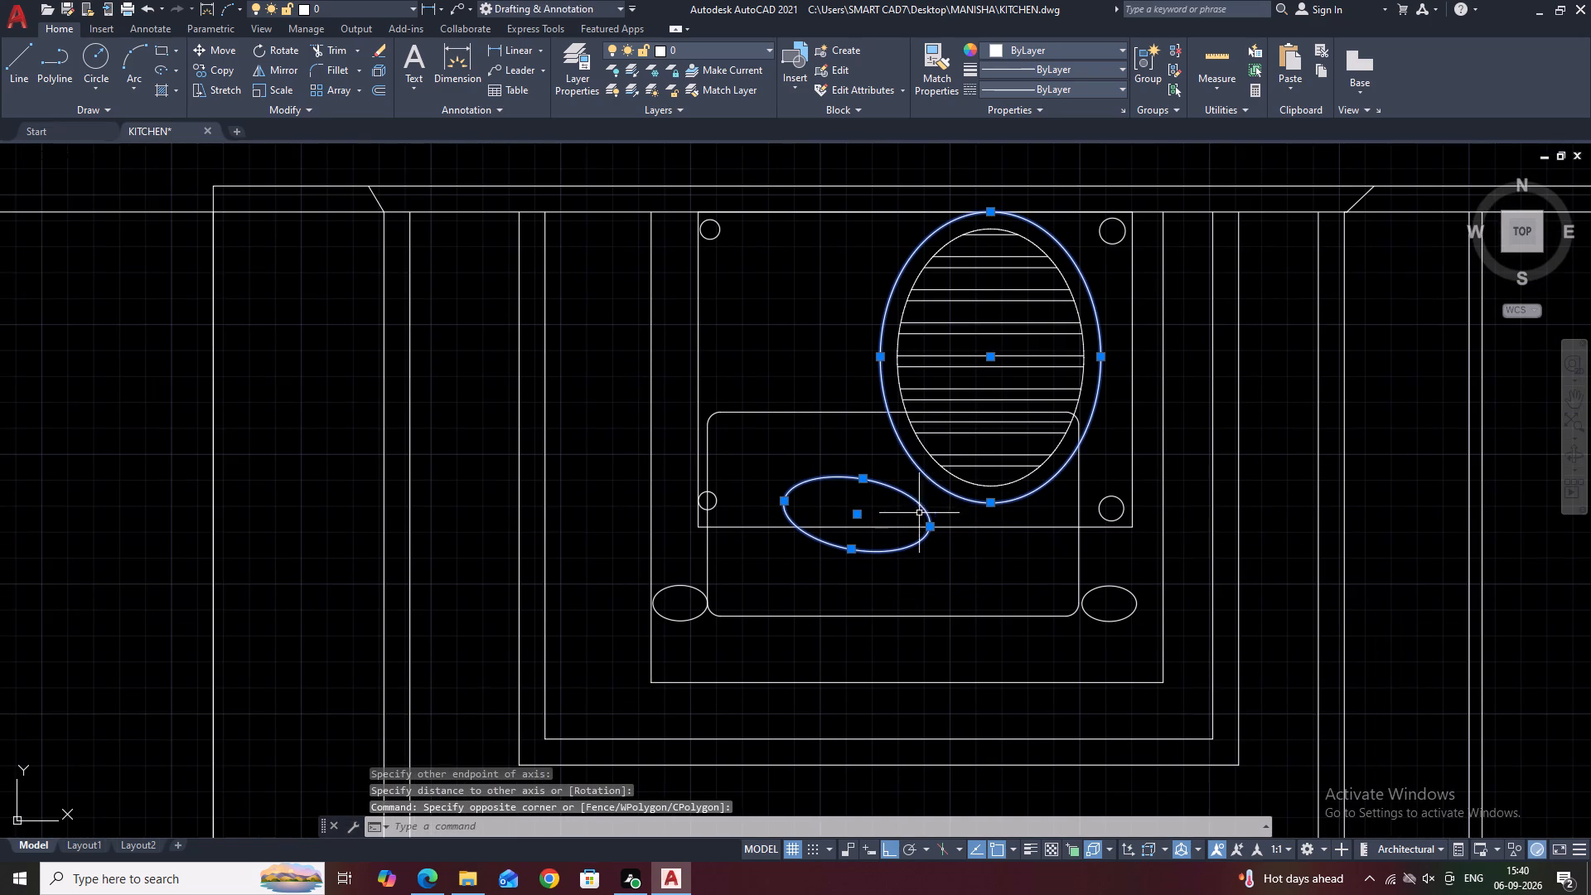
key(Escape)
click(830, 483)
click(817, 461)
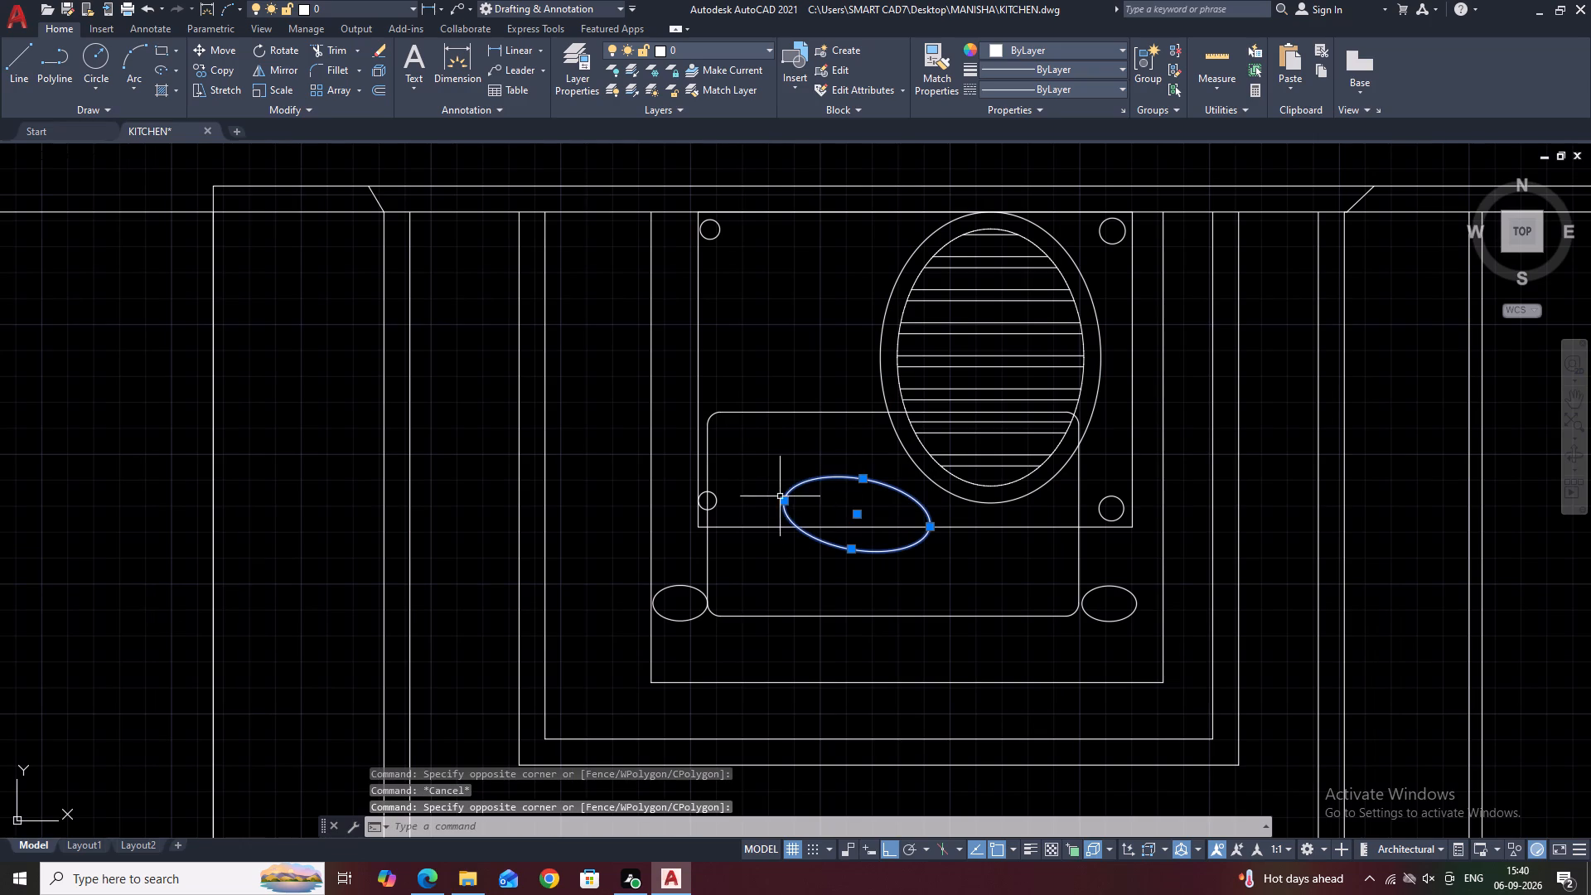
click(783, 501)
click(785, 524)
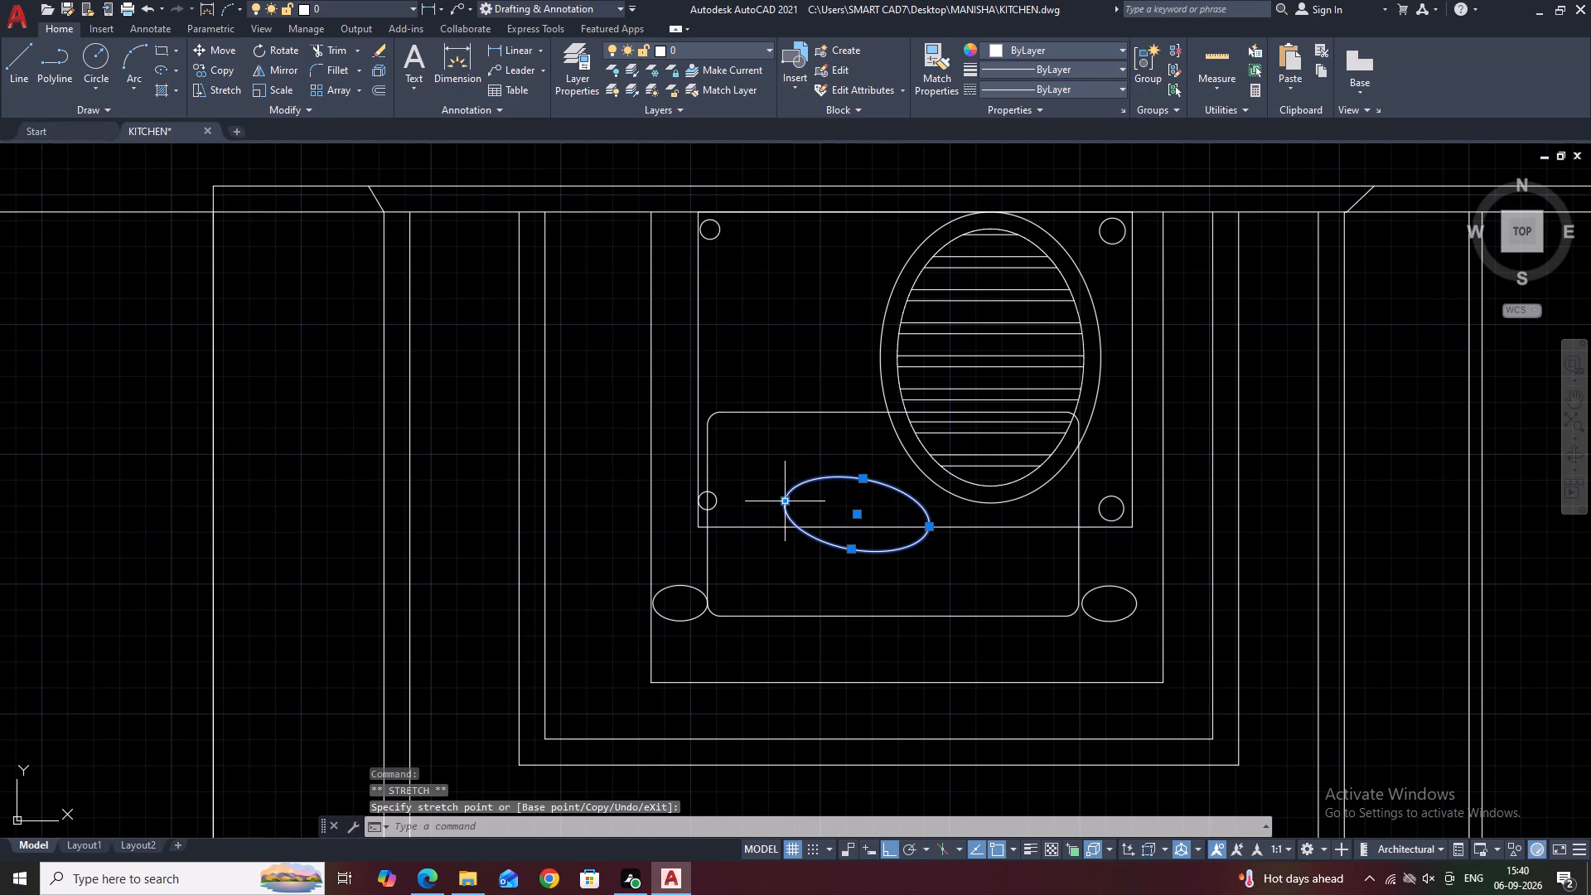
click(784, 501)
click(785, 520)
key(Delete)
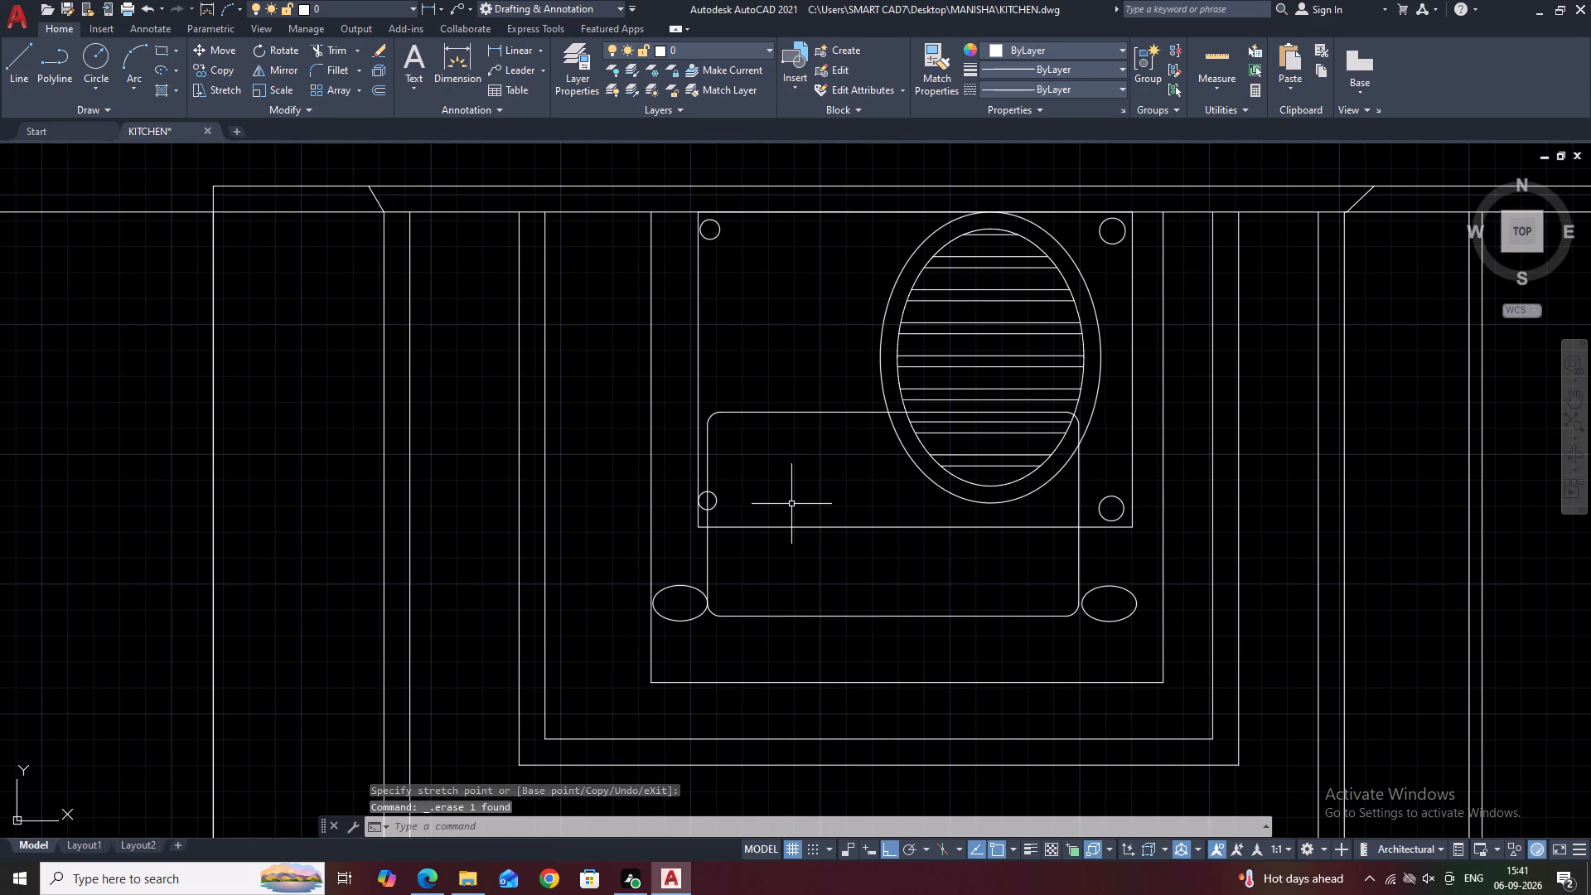
Draw a small ellipse centred on the rectangle's bottom edge inside the rounded rectangle and flatten it vertically.
text(EL)
key(space)
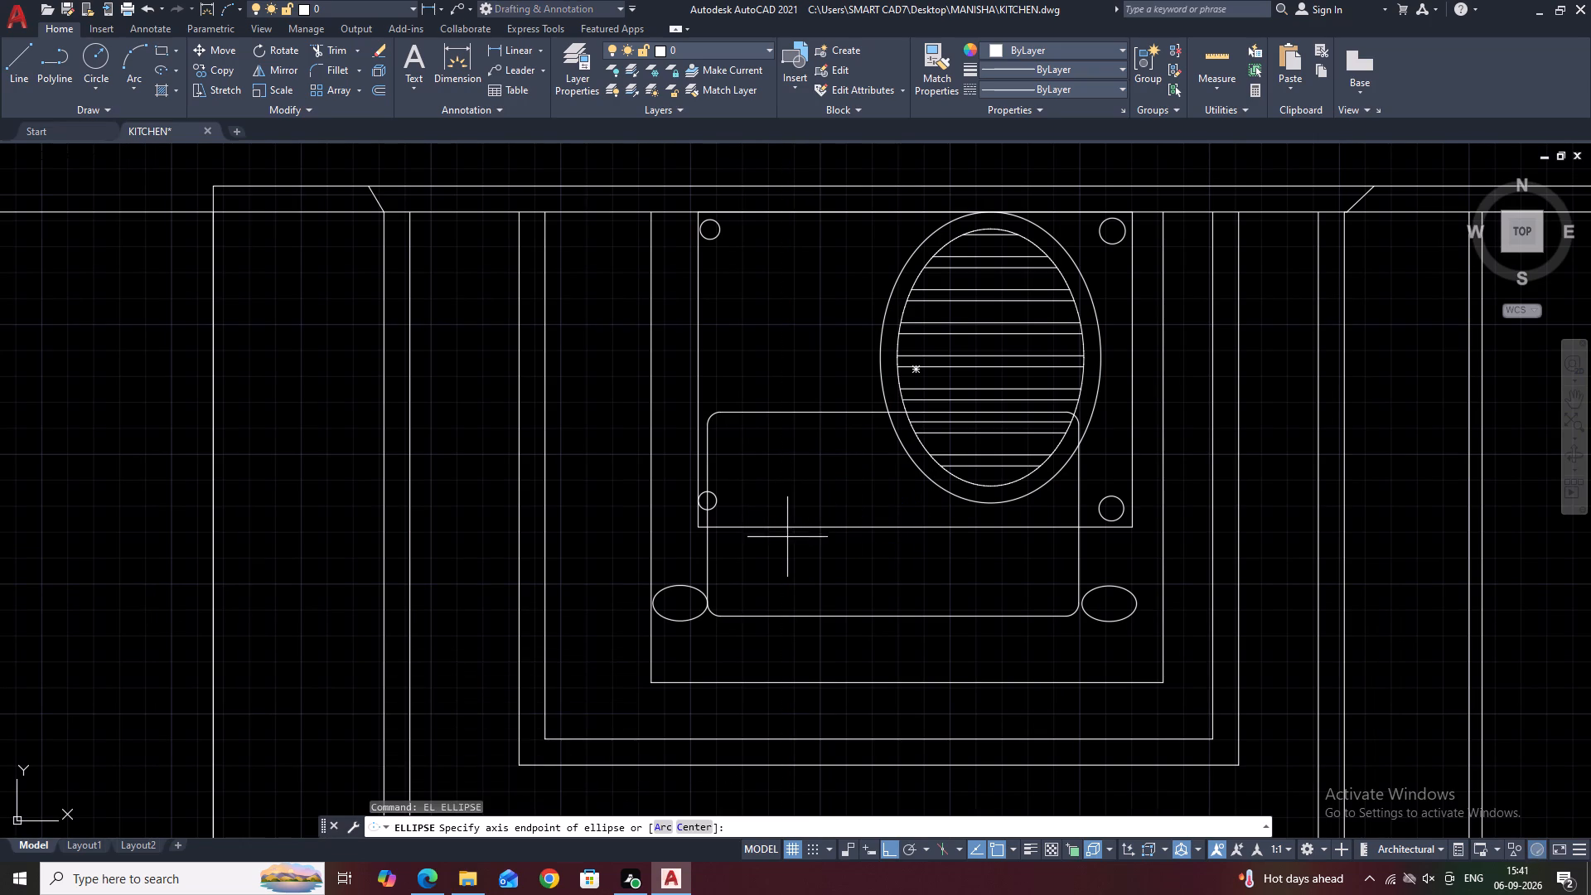
click(780, 527)
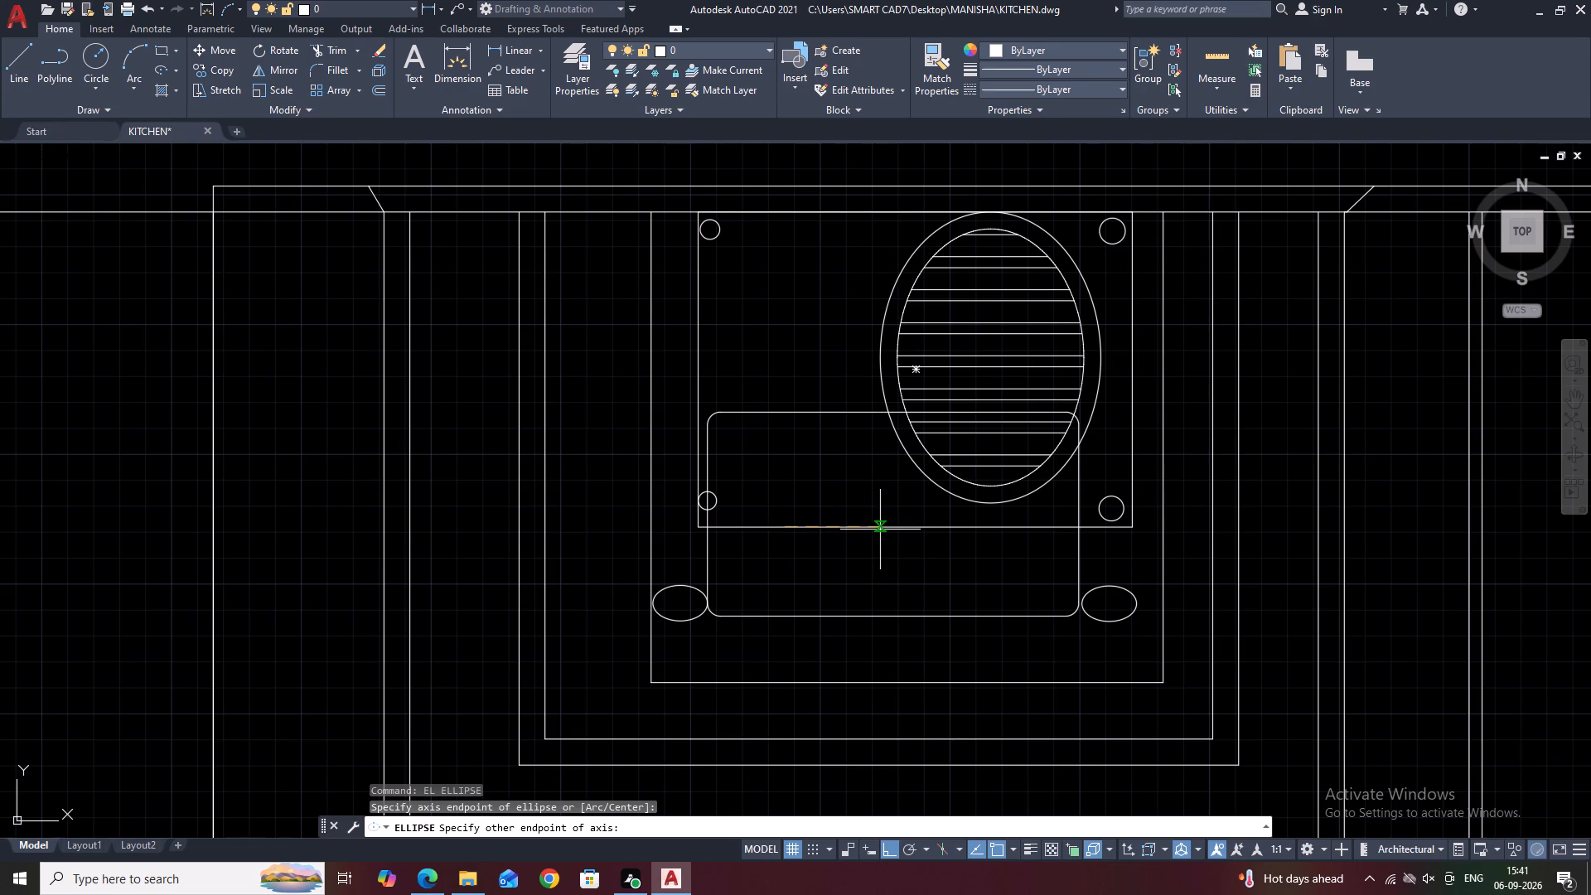
click(880, 530)
click(881, 529)
click(875, 558)
click(865, 551)
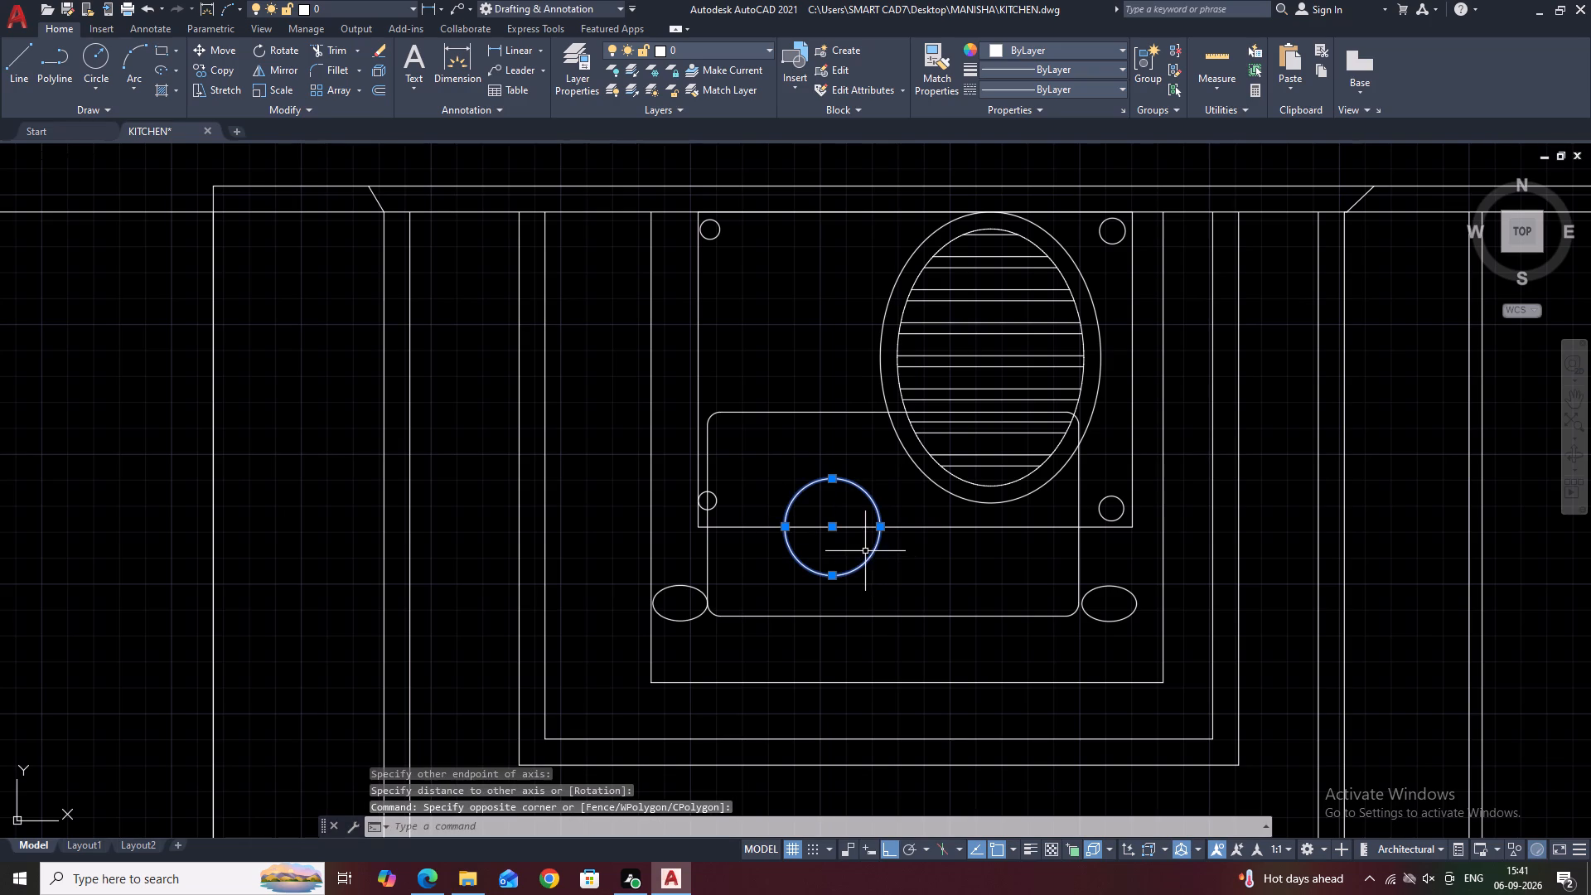
click(831, 574)
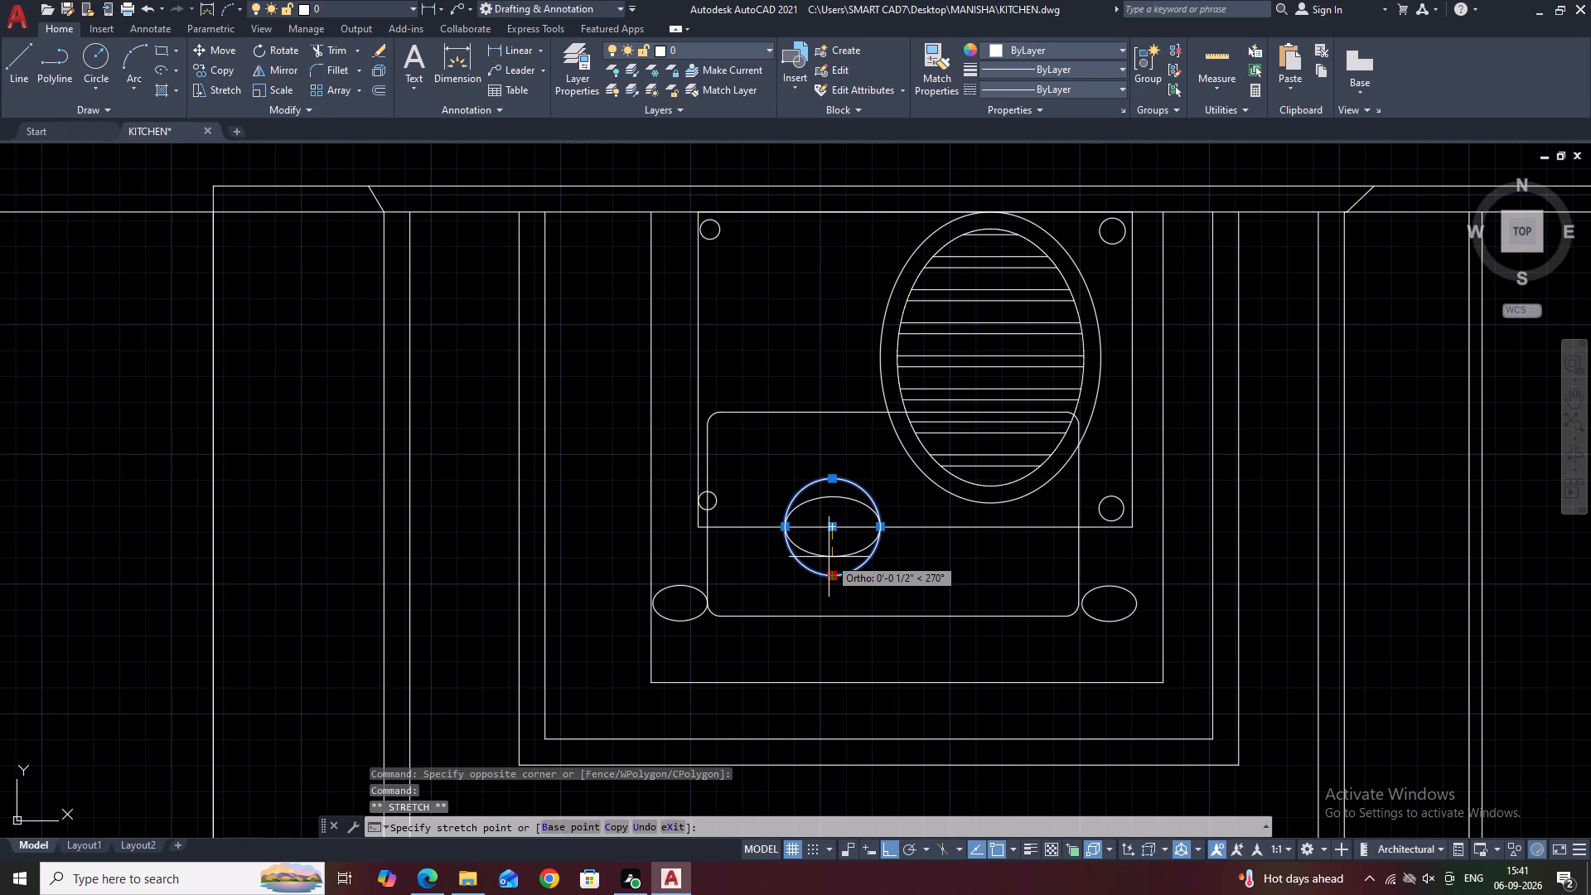
click(833, 561)
Scale the flattened ellipse up about its lowest point, to nearly half the rounded rectangle's width.
text(SC)
key(space)
click(828, 556)
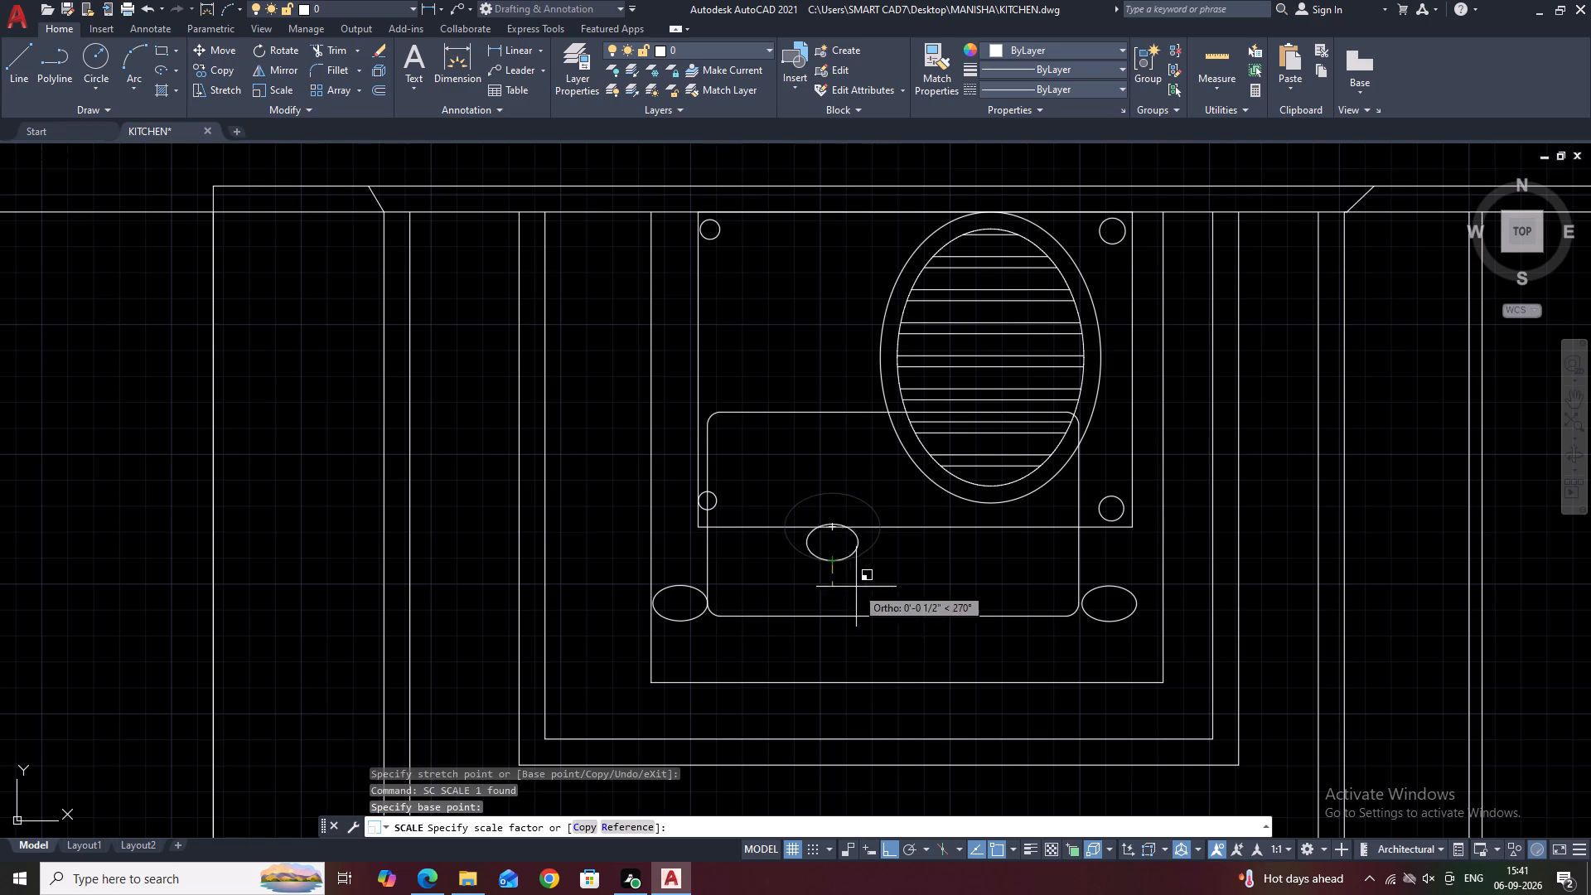
click(909, 593)
Move the enlarged ellipse straight down so its centre lies on the rectangle's bottom edge.
click(879, 564)
click(837, 542)
middle_drag(841, 549, 845, 557)
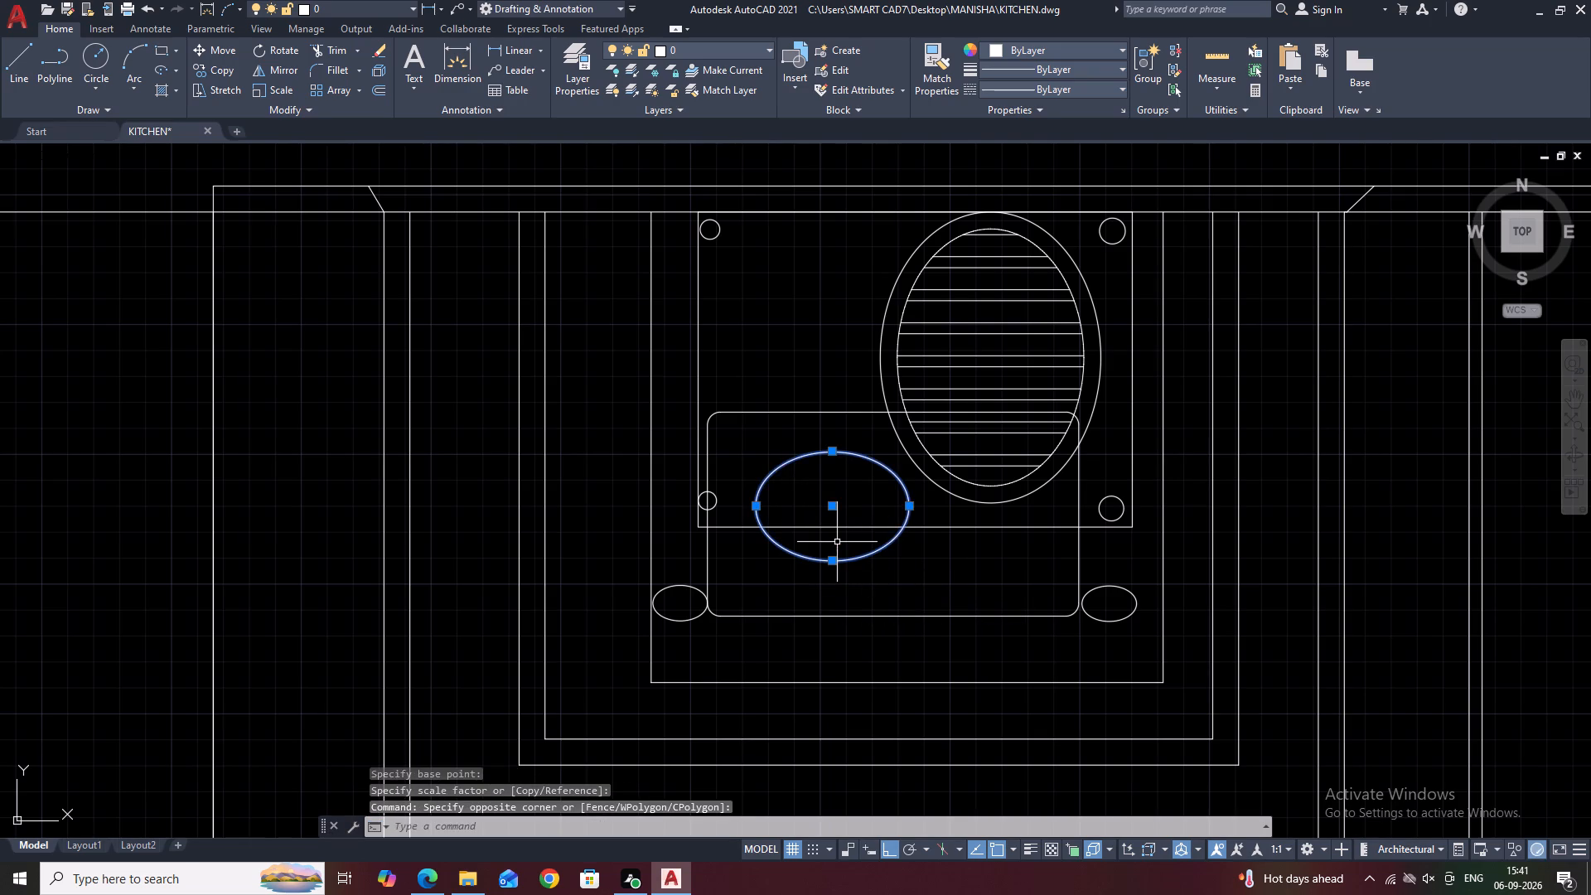
middle_drag(845, 557, 860, 605)
key(m)
key(space)
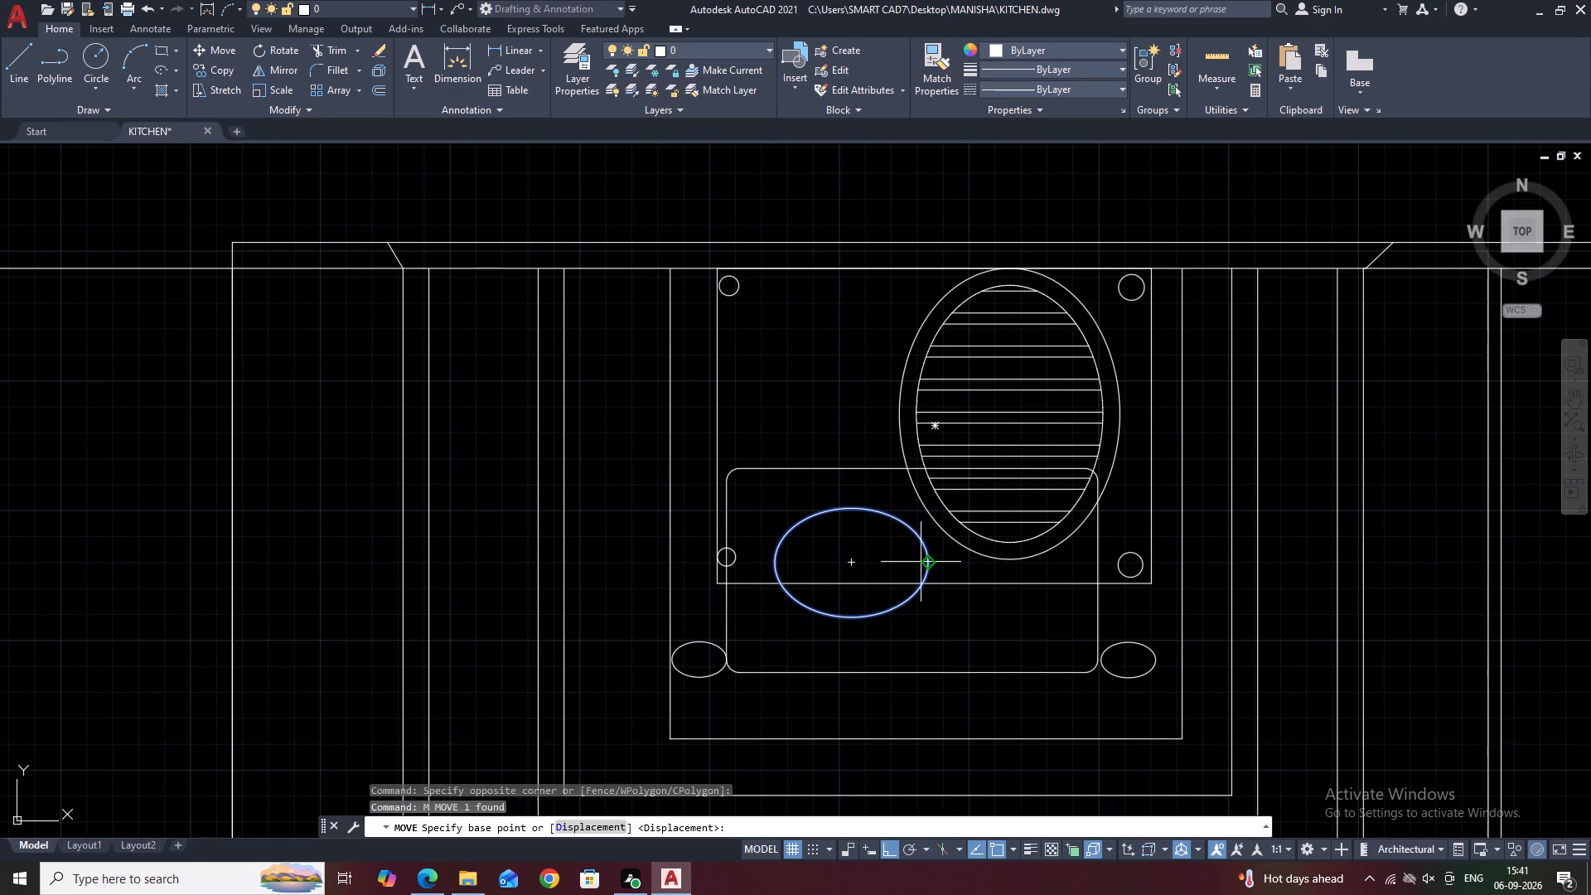
click(854, 565)
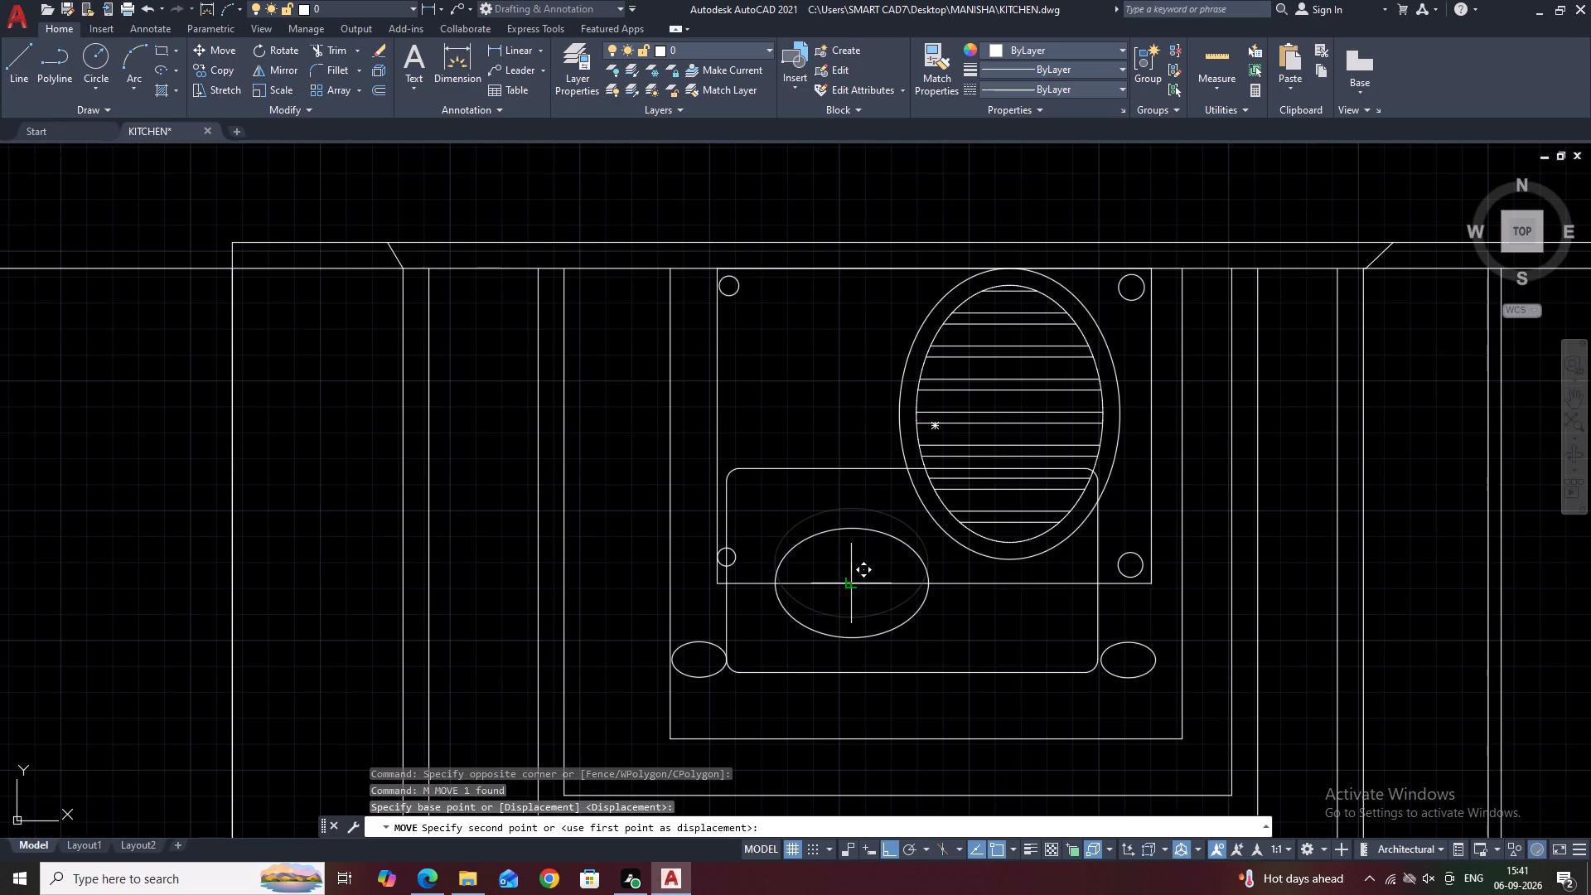
click(855, 585)
Review the detailed compartment within the bottom run and the new layout beside the finished elevations.
middle_drag(898, 527, 936, 581)
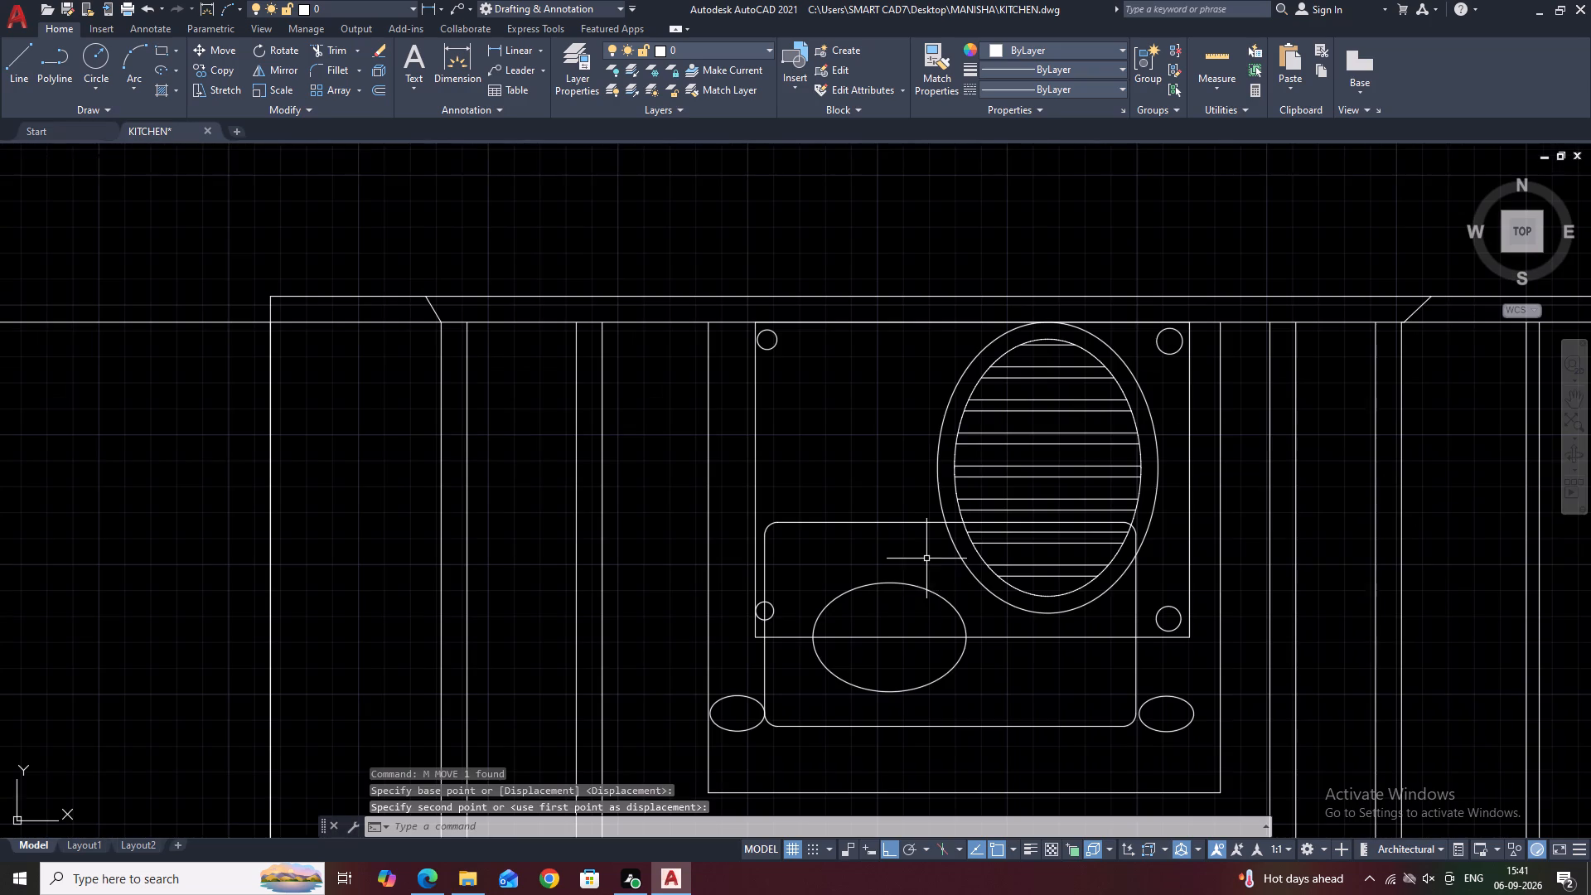
scroll(924, 555, down, 4)
middle_drag(1181, 555, 960, 417)
middle_drag(997, 524, 861, 463)
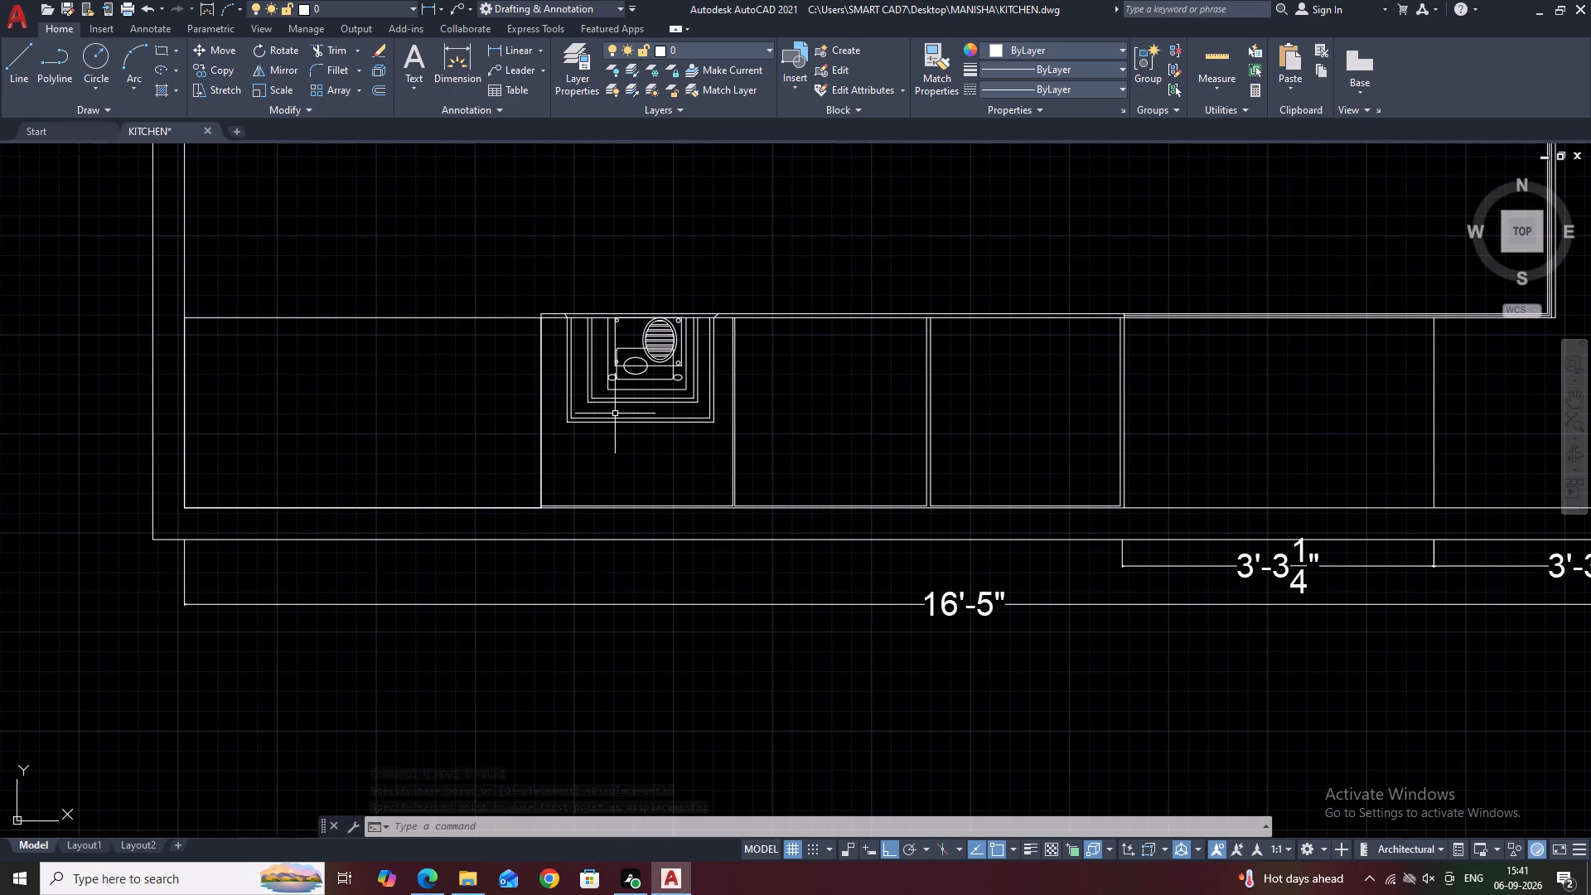
middle_drag(701, 428, 671, 492)
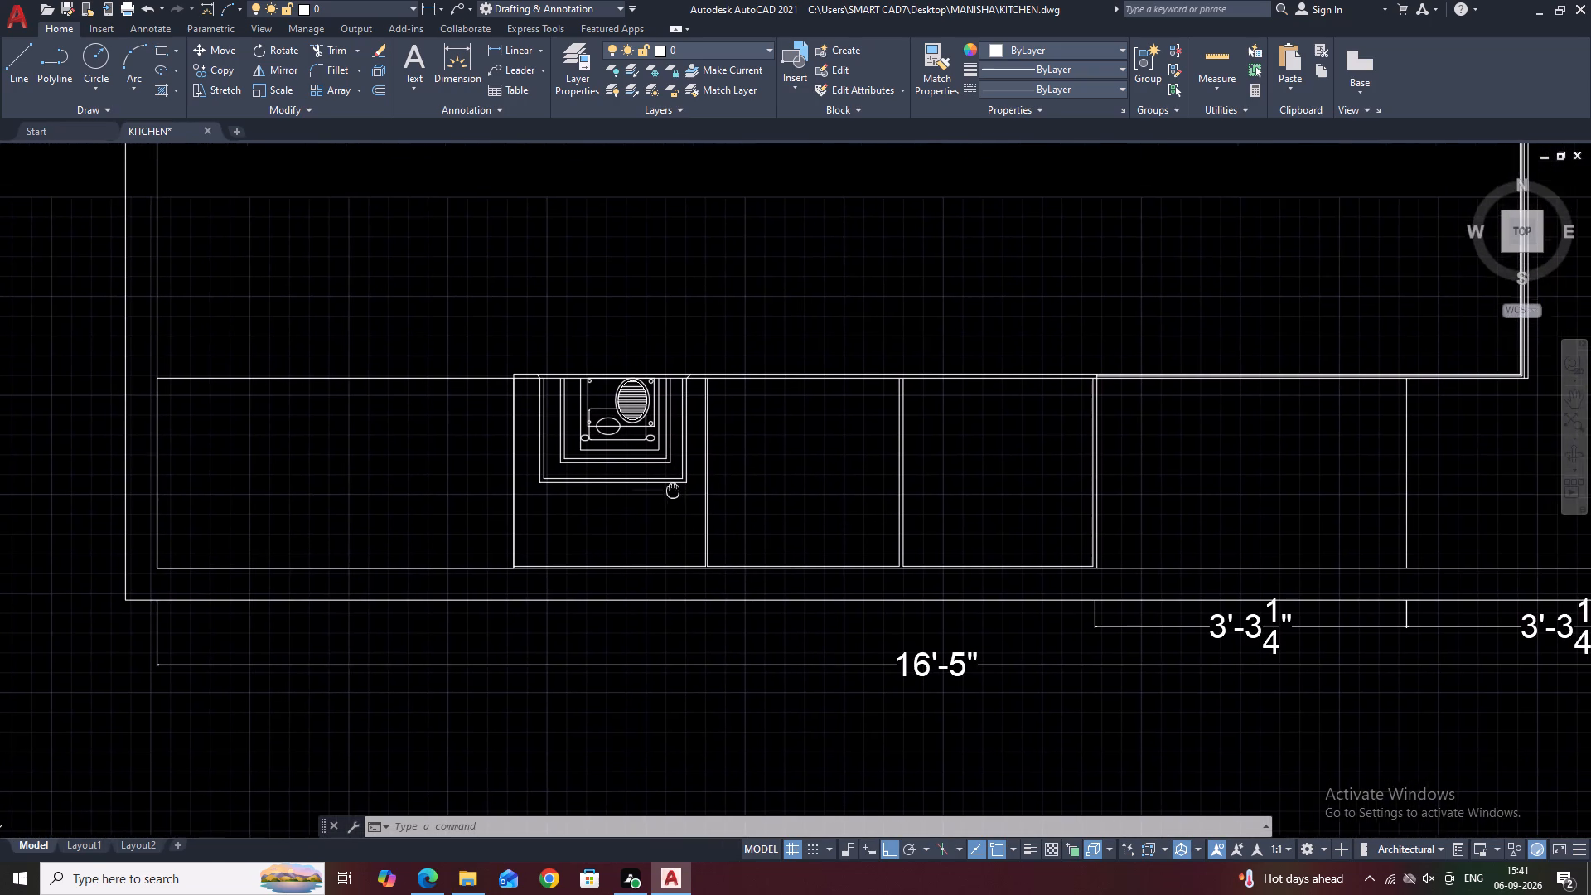
scroll(707, 477, down, 2)
middle_drag(789, 451, 797, 499)
scroll(789, 492, down, 3)
middle_drag(860, 479, 738, 479)
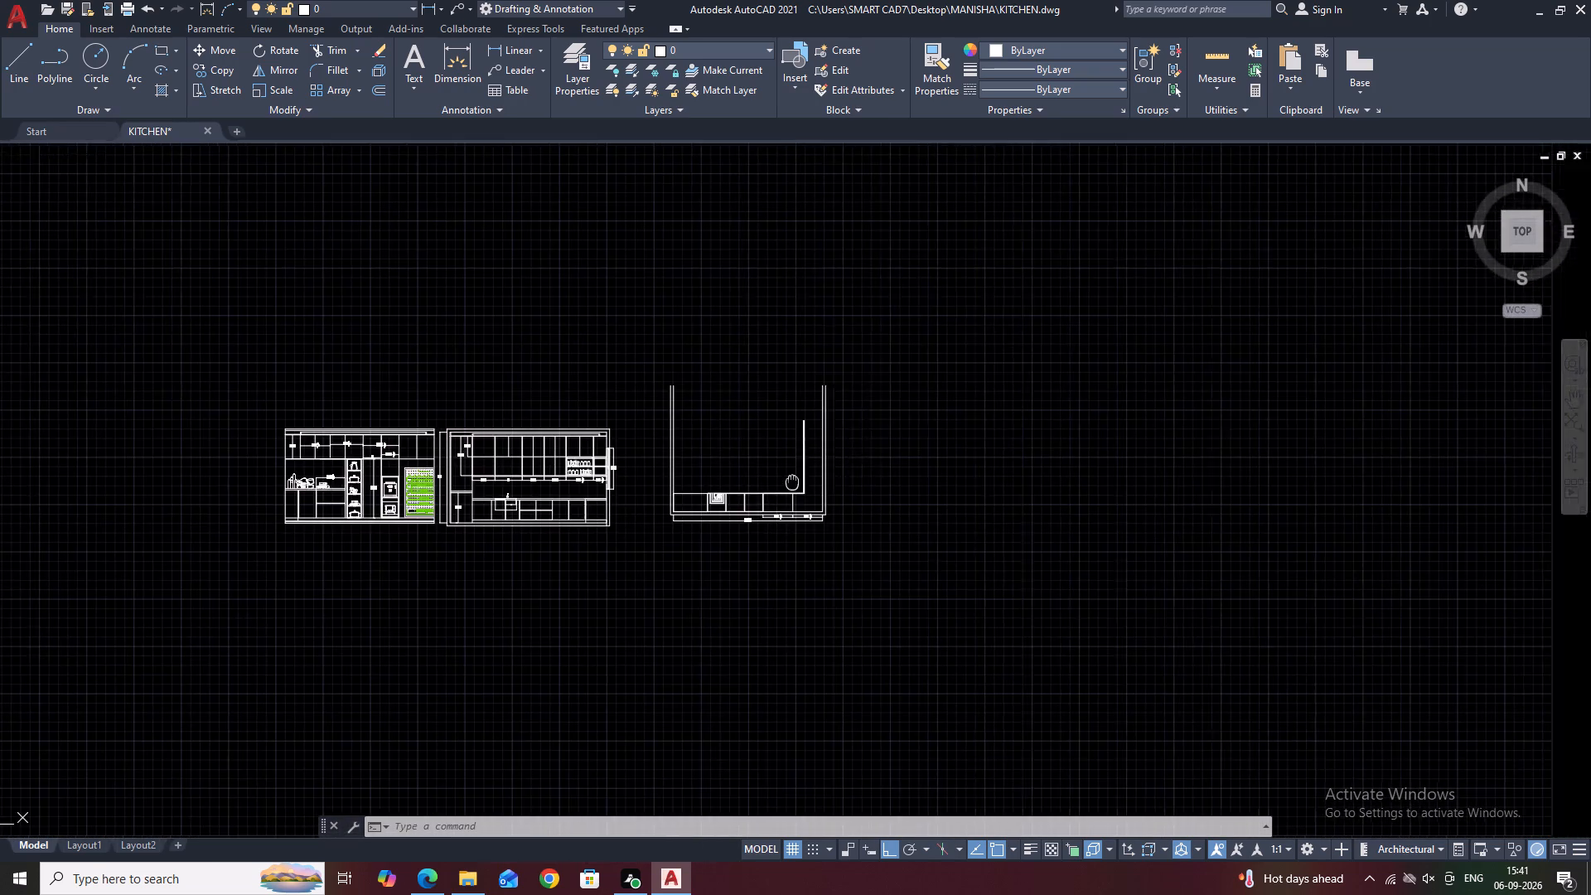
middle_drag(738, 479, 726, 477)
Insert the Alarm block from the Electrical Power.dwg sample in DesignCenter into the empty area beside the new layout.
key(d)
key(c)
key(space)
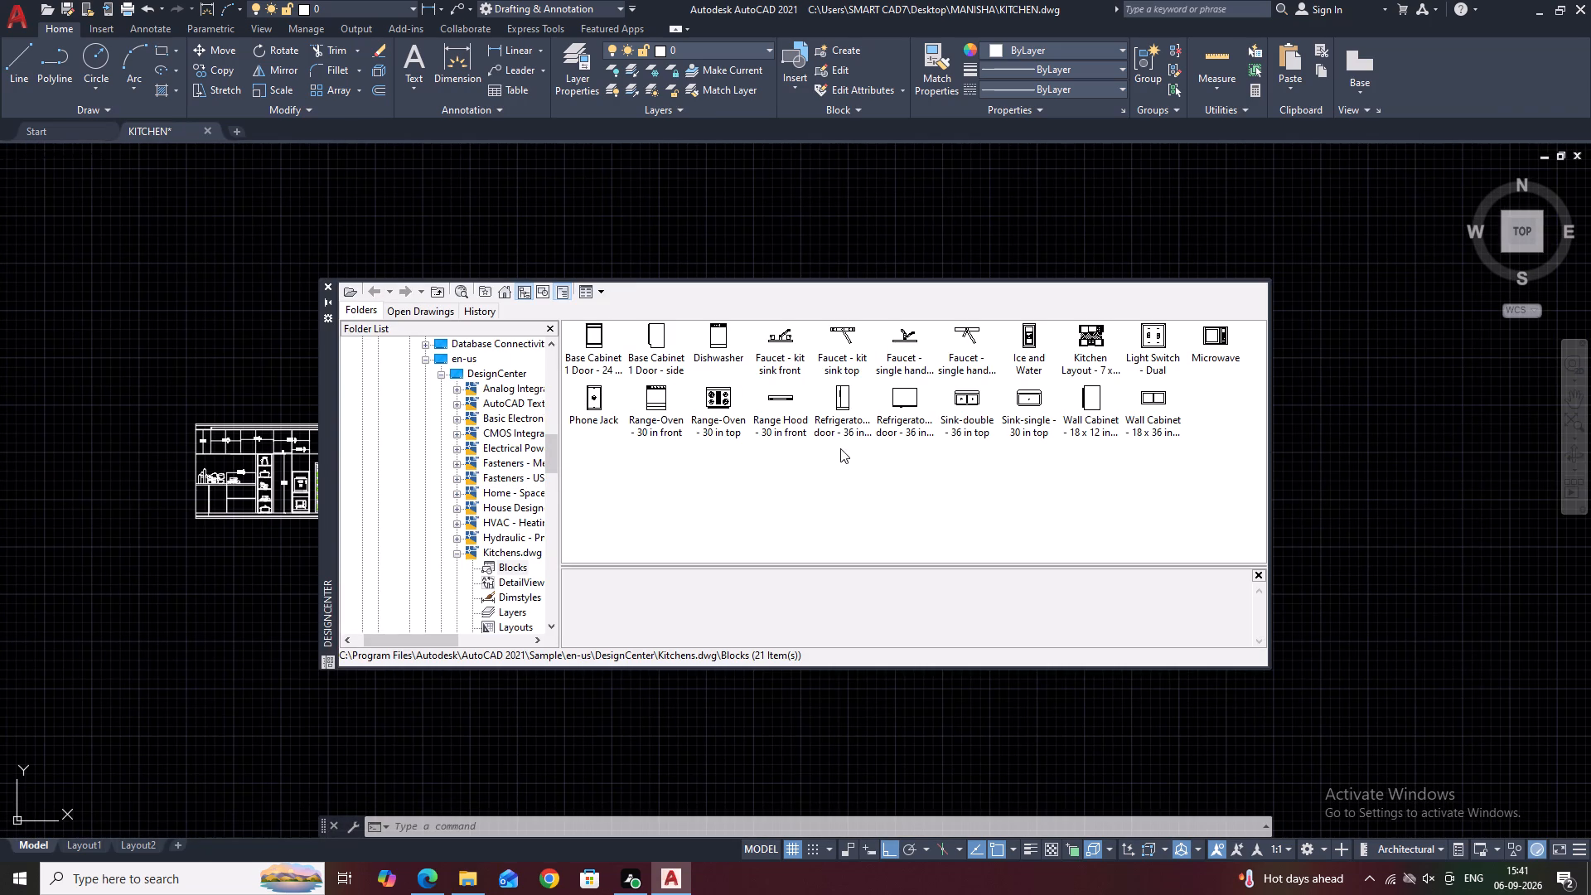
scroll(509, 413, down, 2)
scroll(515, 376, up, 2)
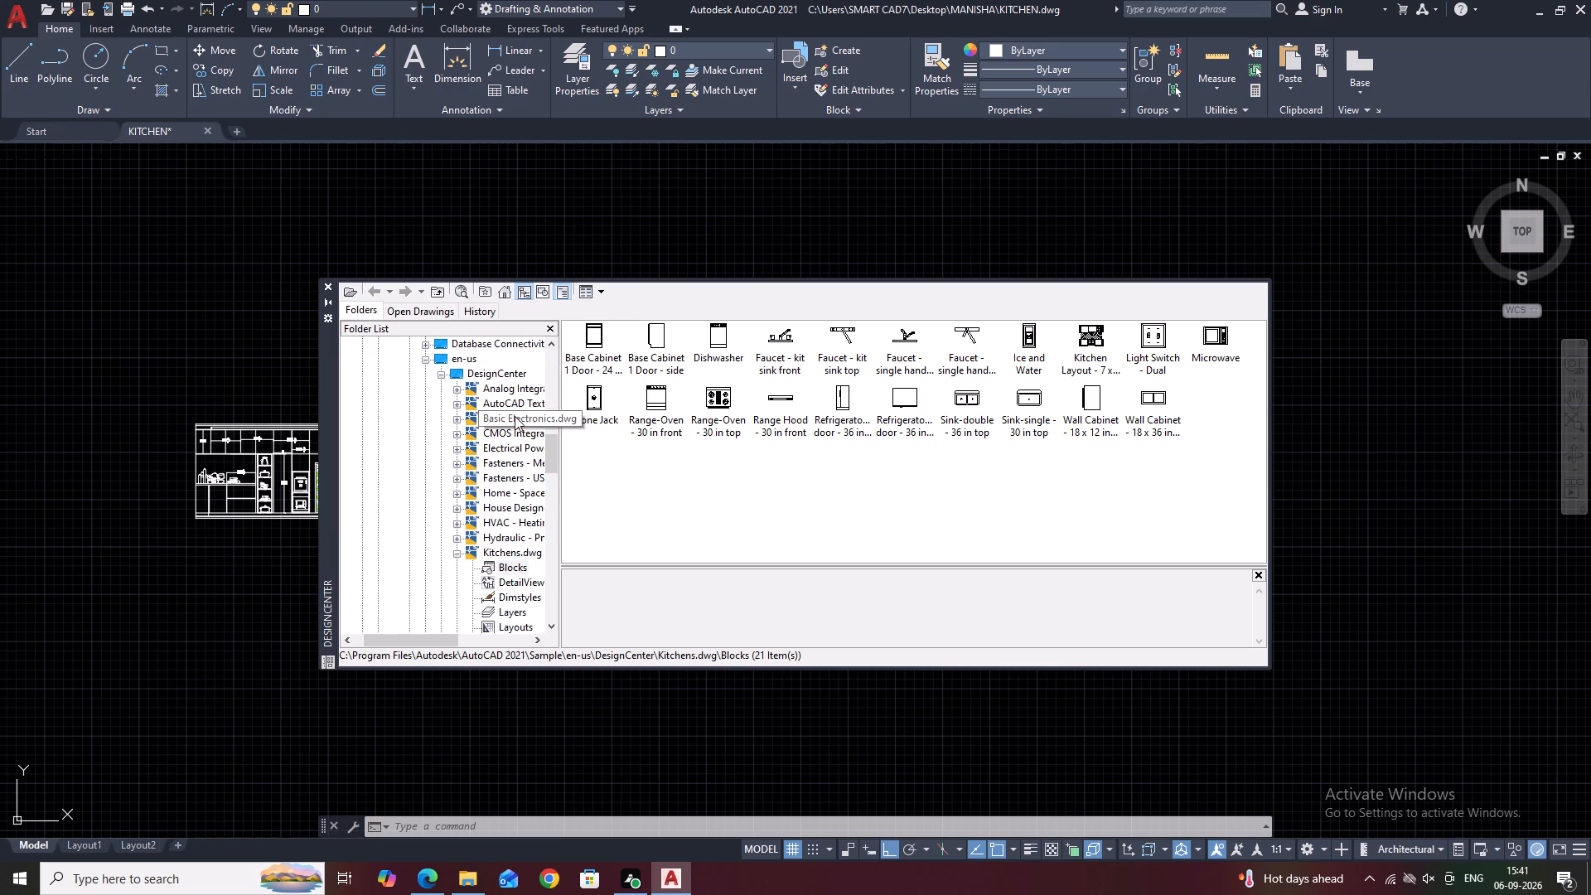
click(515, 452)
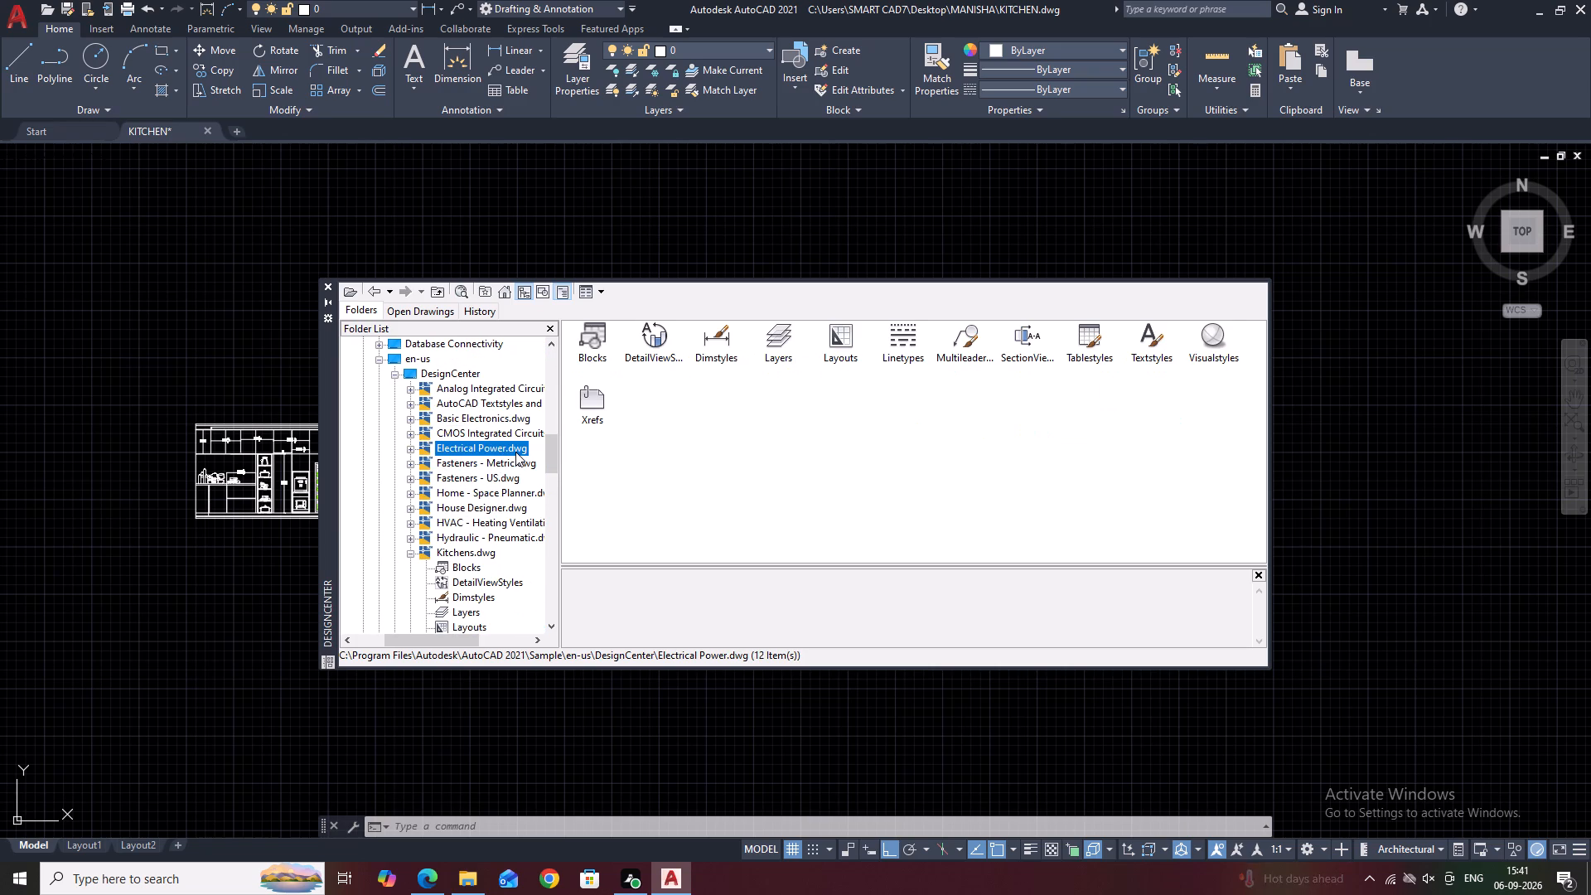
double_click(592, 363)
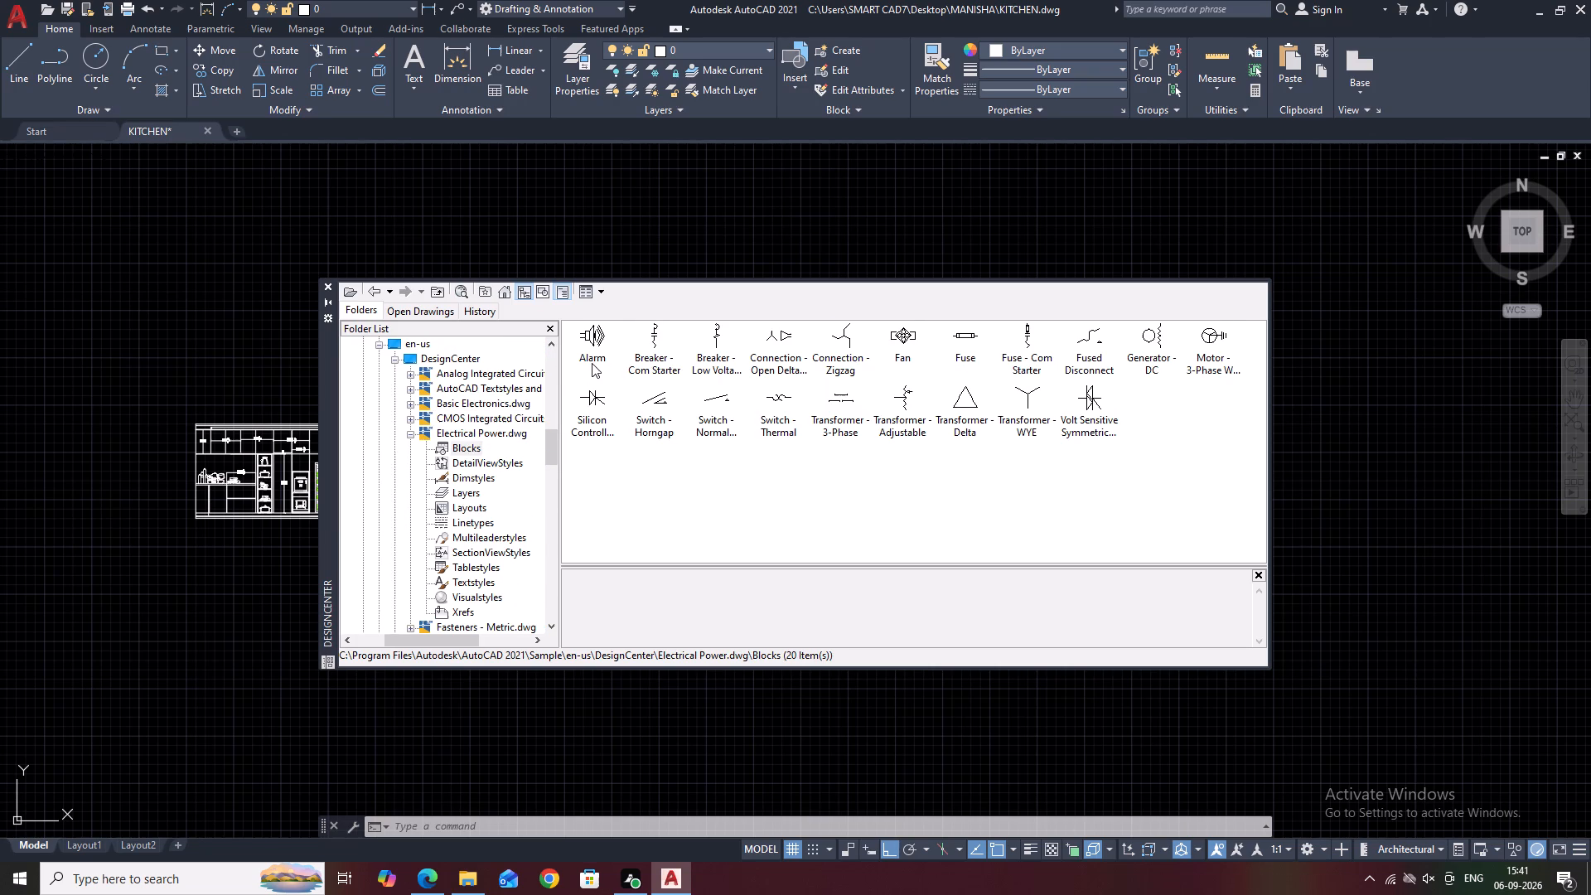
click(599, 354)
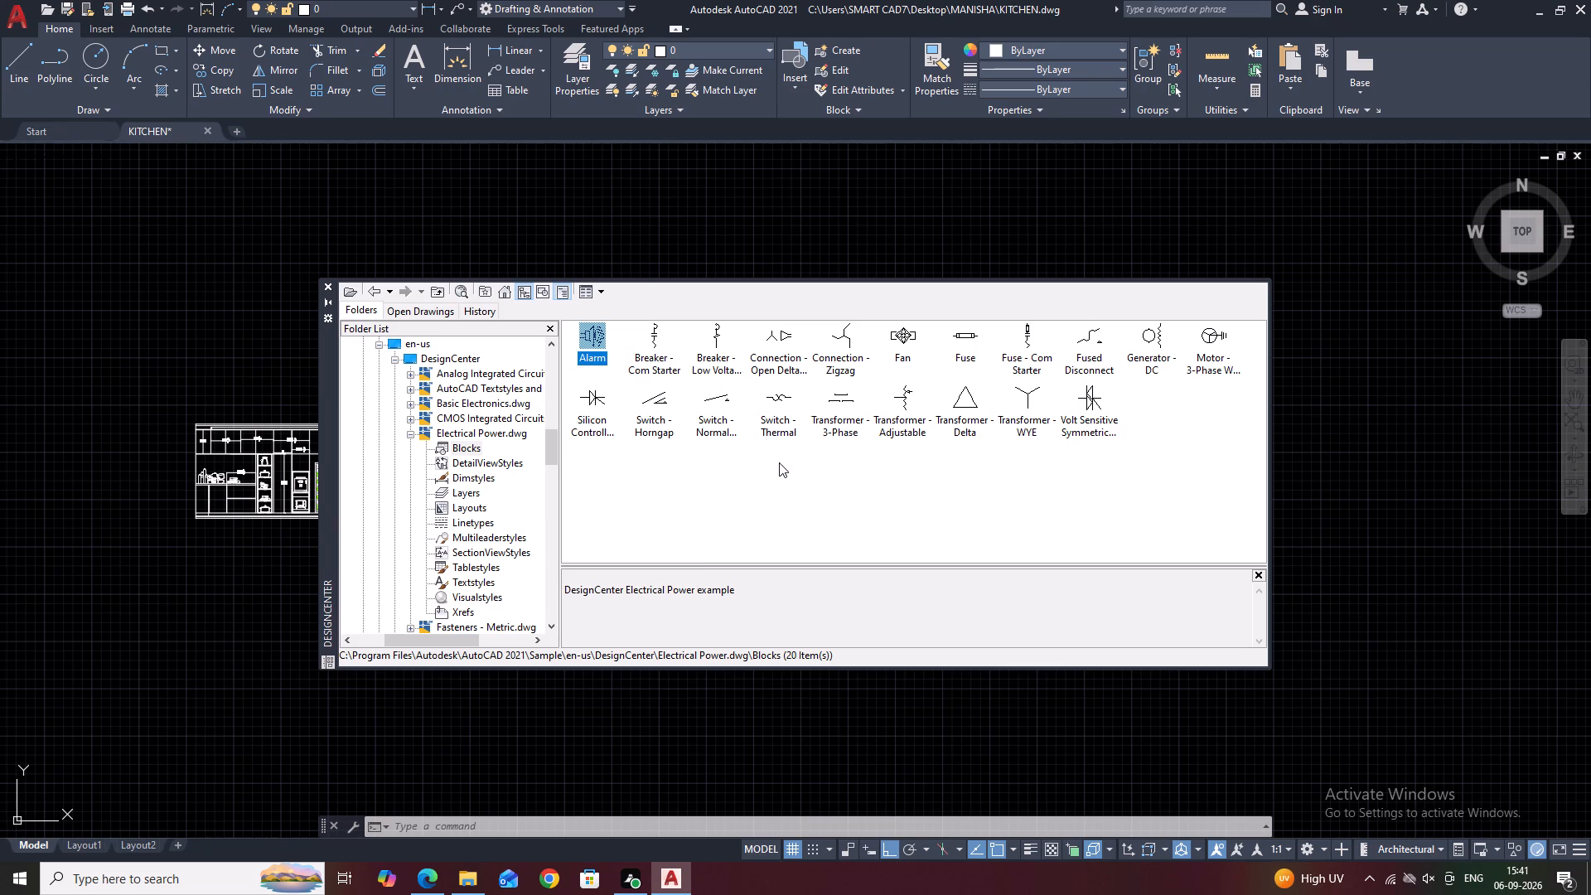
key(Return)
click(873, 536)
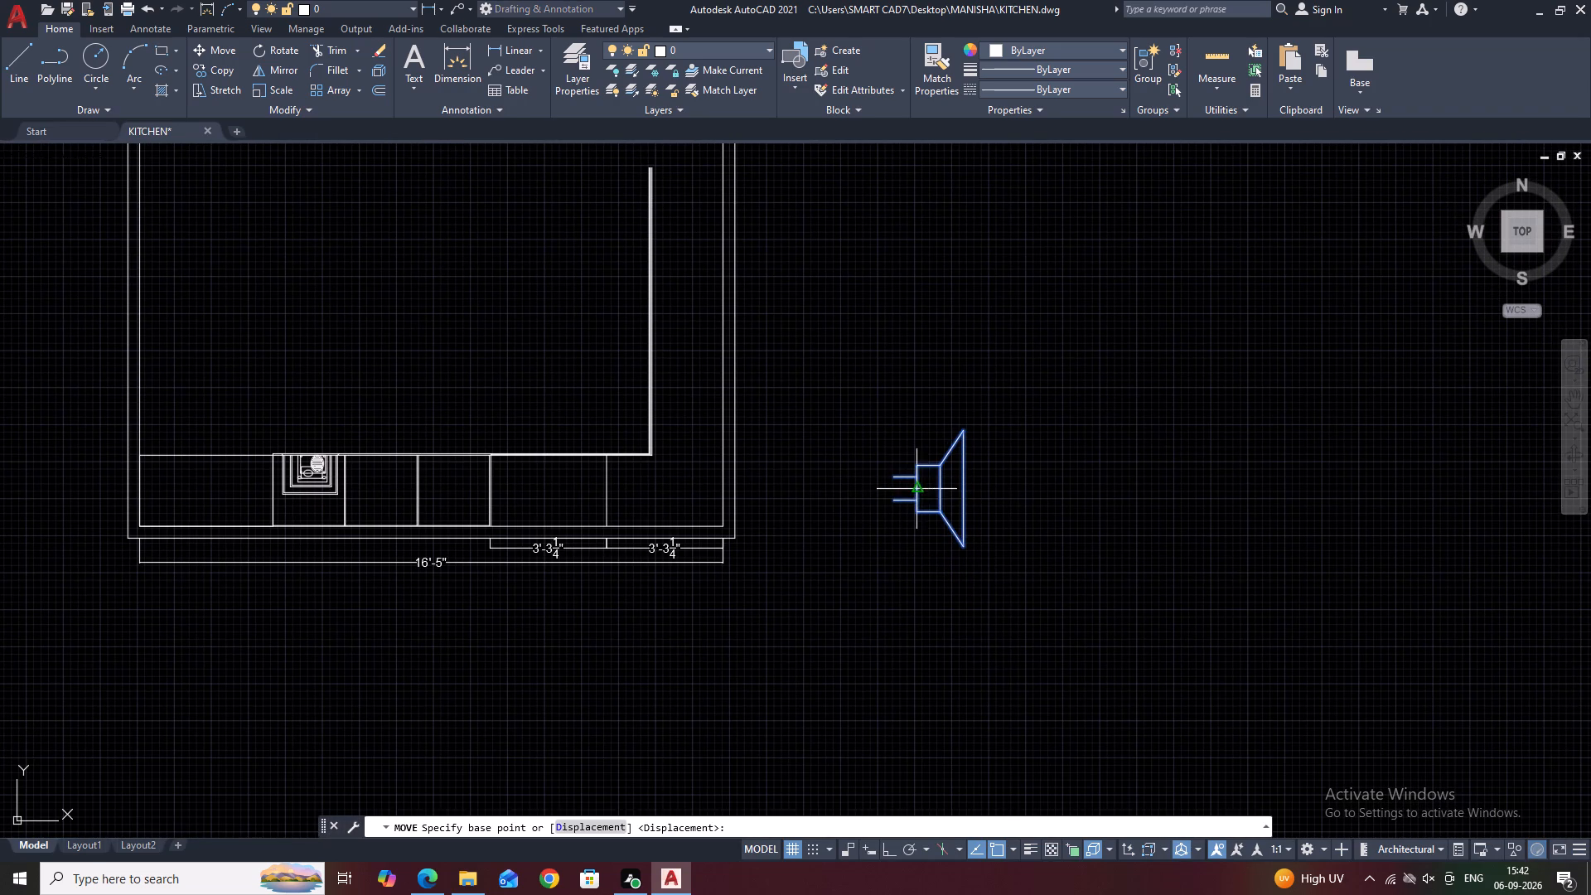
Move the alarm symbol into the third narrow compartment of the bottom run, beside the 3'-3 1/4" section.
click(939, 491)
middle_drag(453, 493, 560, 486)
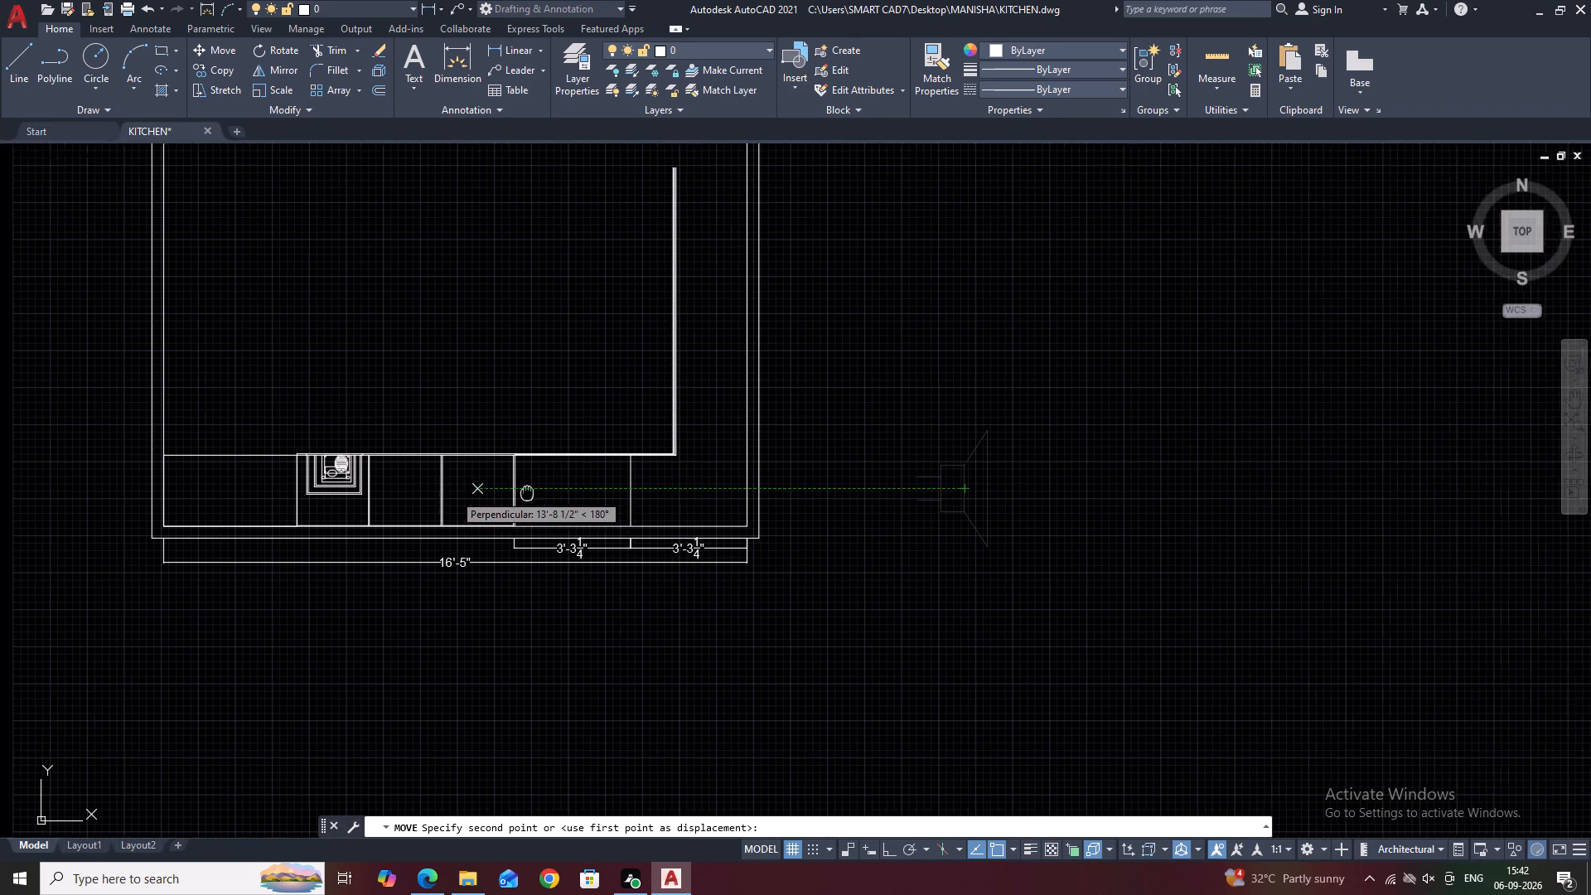
middle_drag(560, 486, 573, 477)
scroll(609, 496, up, 2)
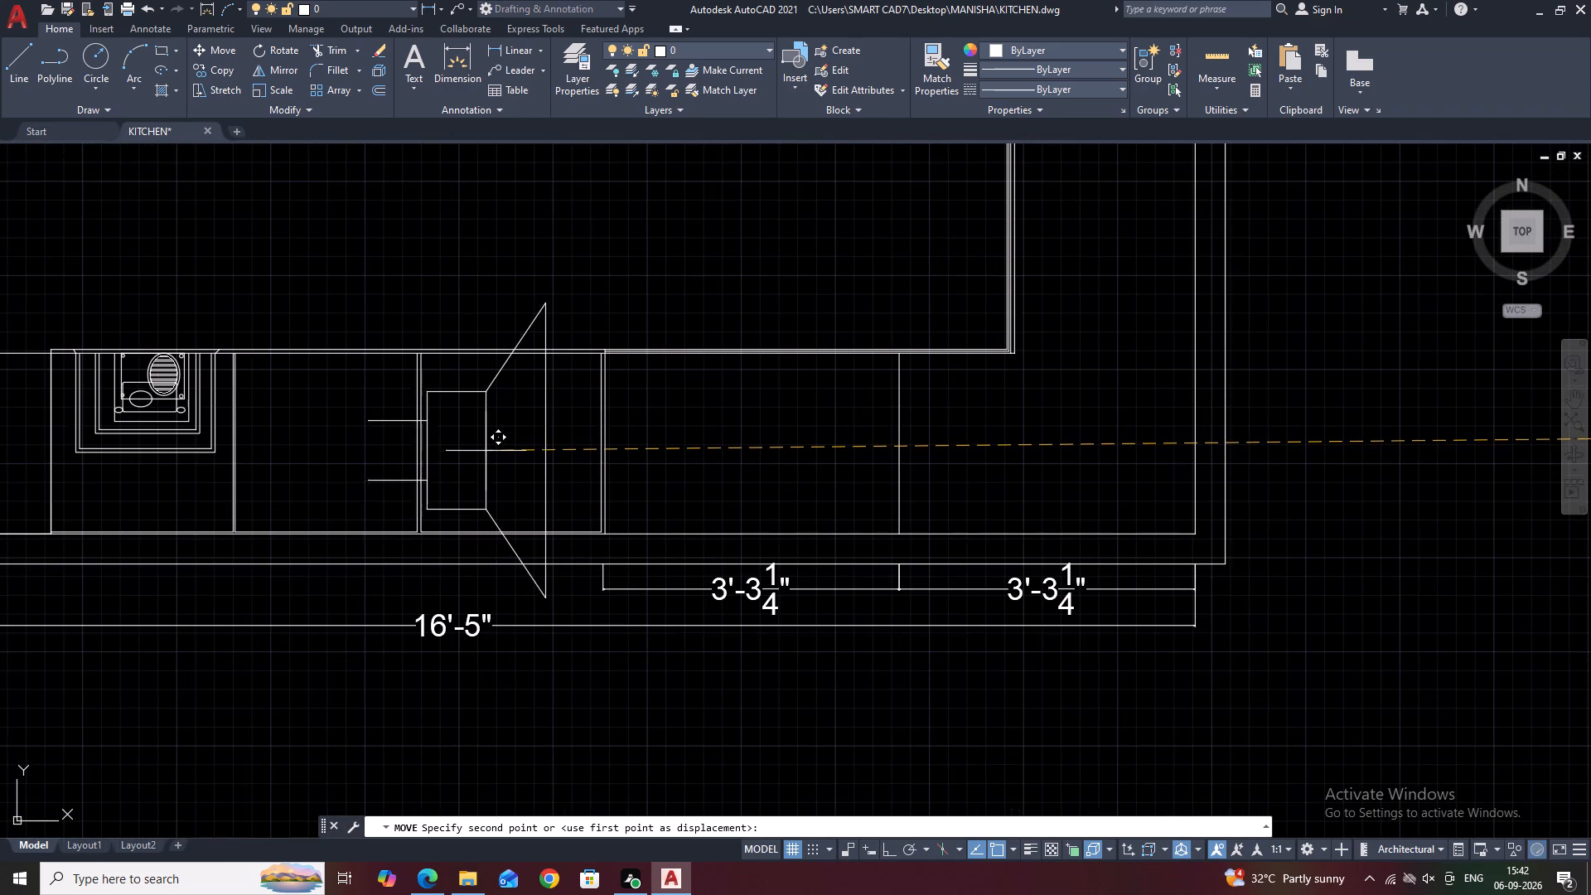
click(546, 452)
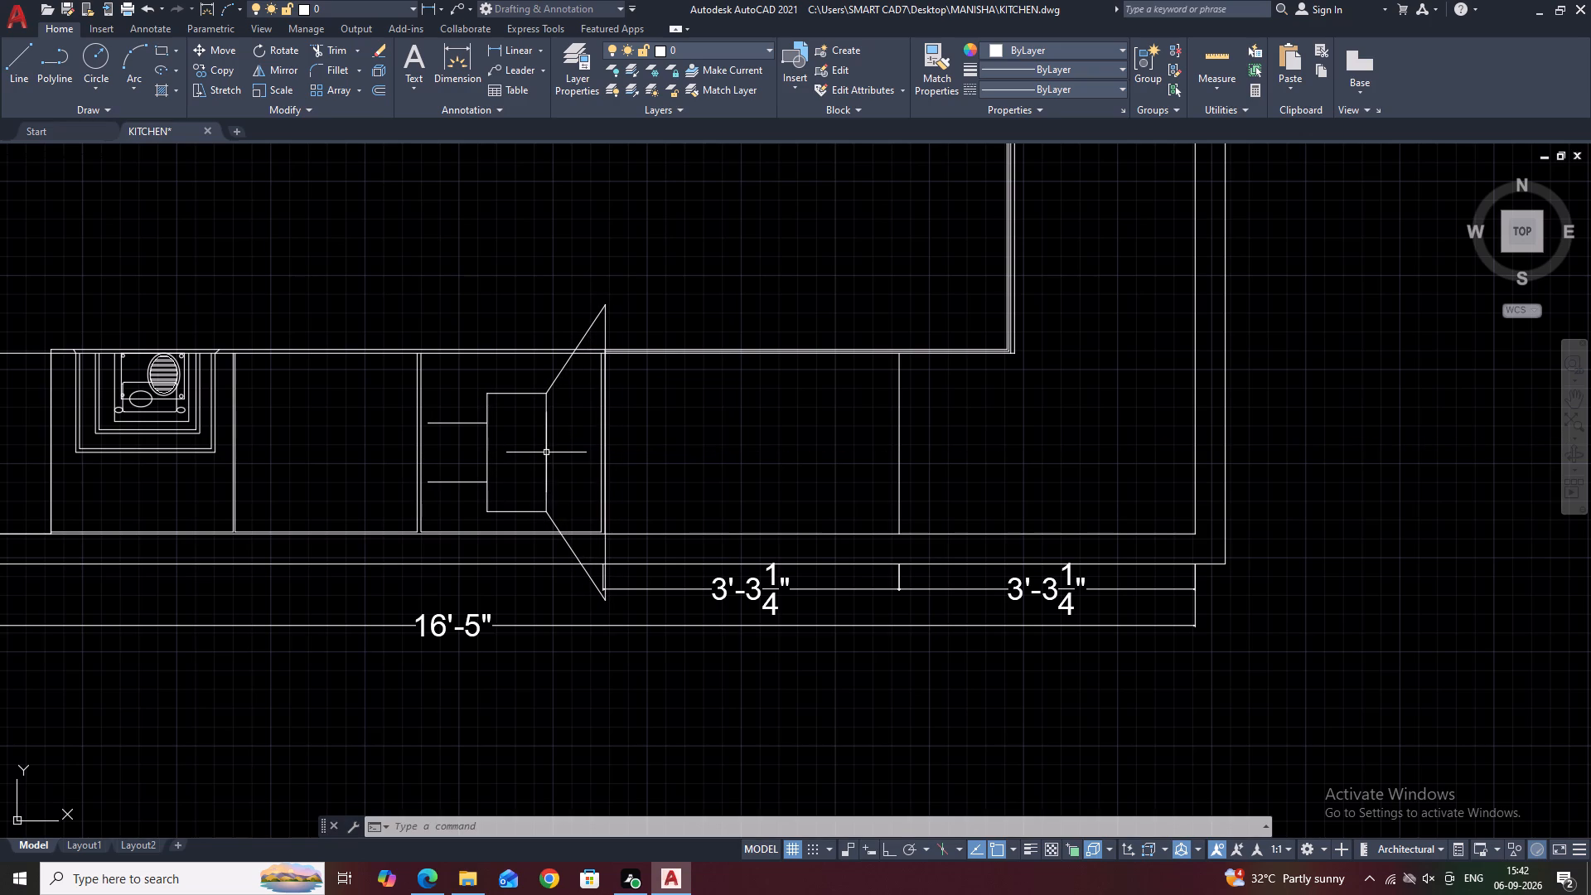
key(Escape)
Scale all lines of the alarm symbol down about the outer end of its upper lead, to under half size, within the compartment.
click(554, 383)
drag(559, 500, 474, 386)
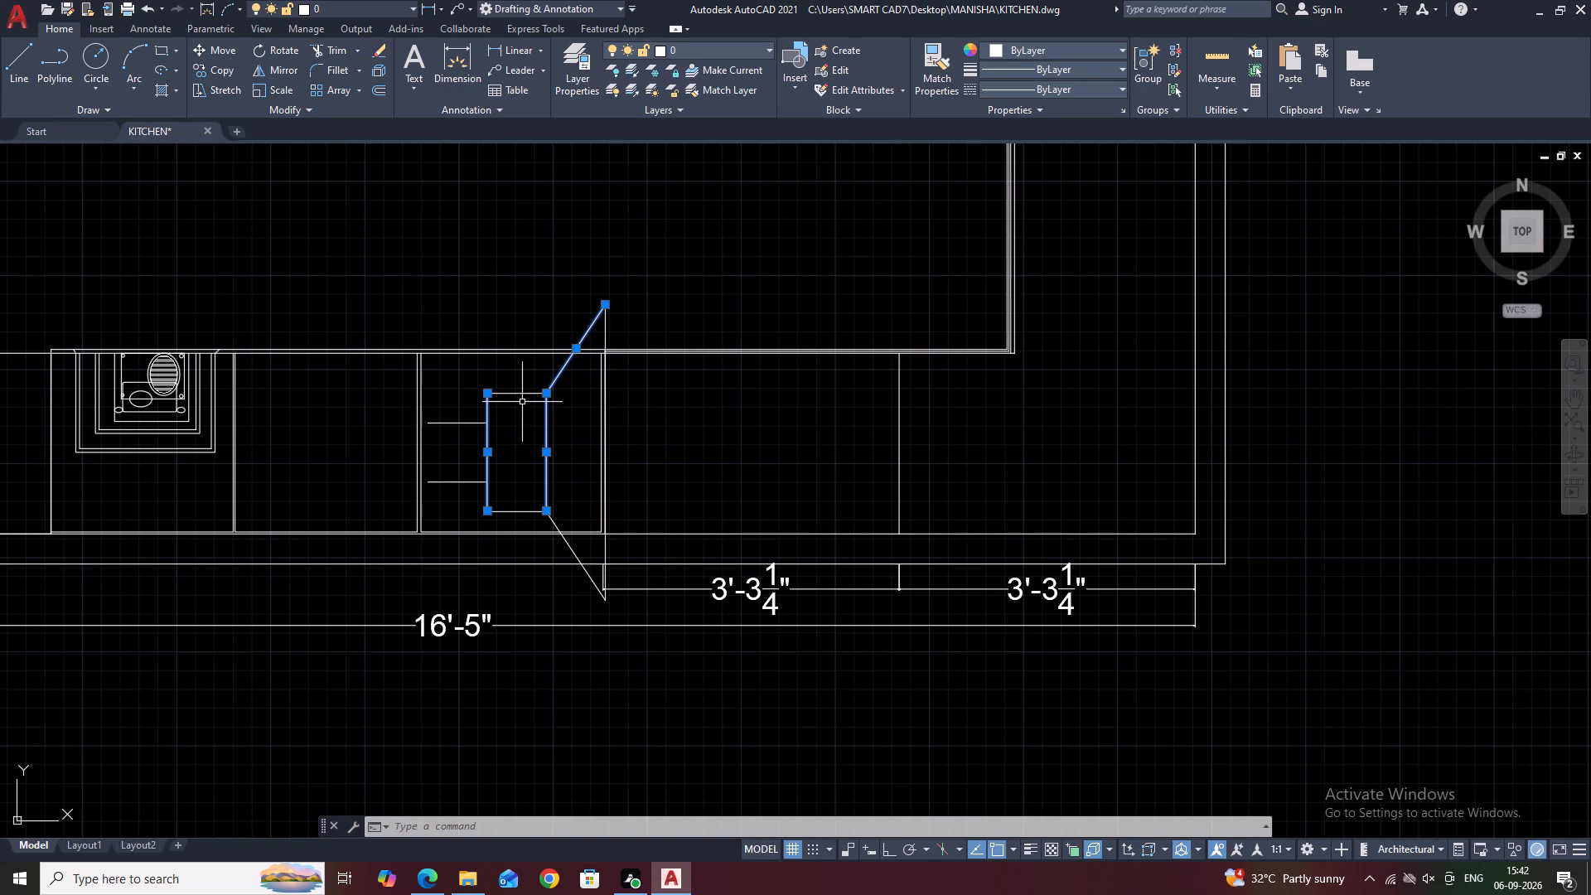
key(Escape)
click(532, 381)
click(454, 500)
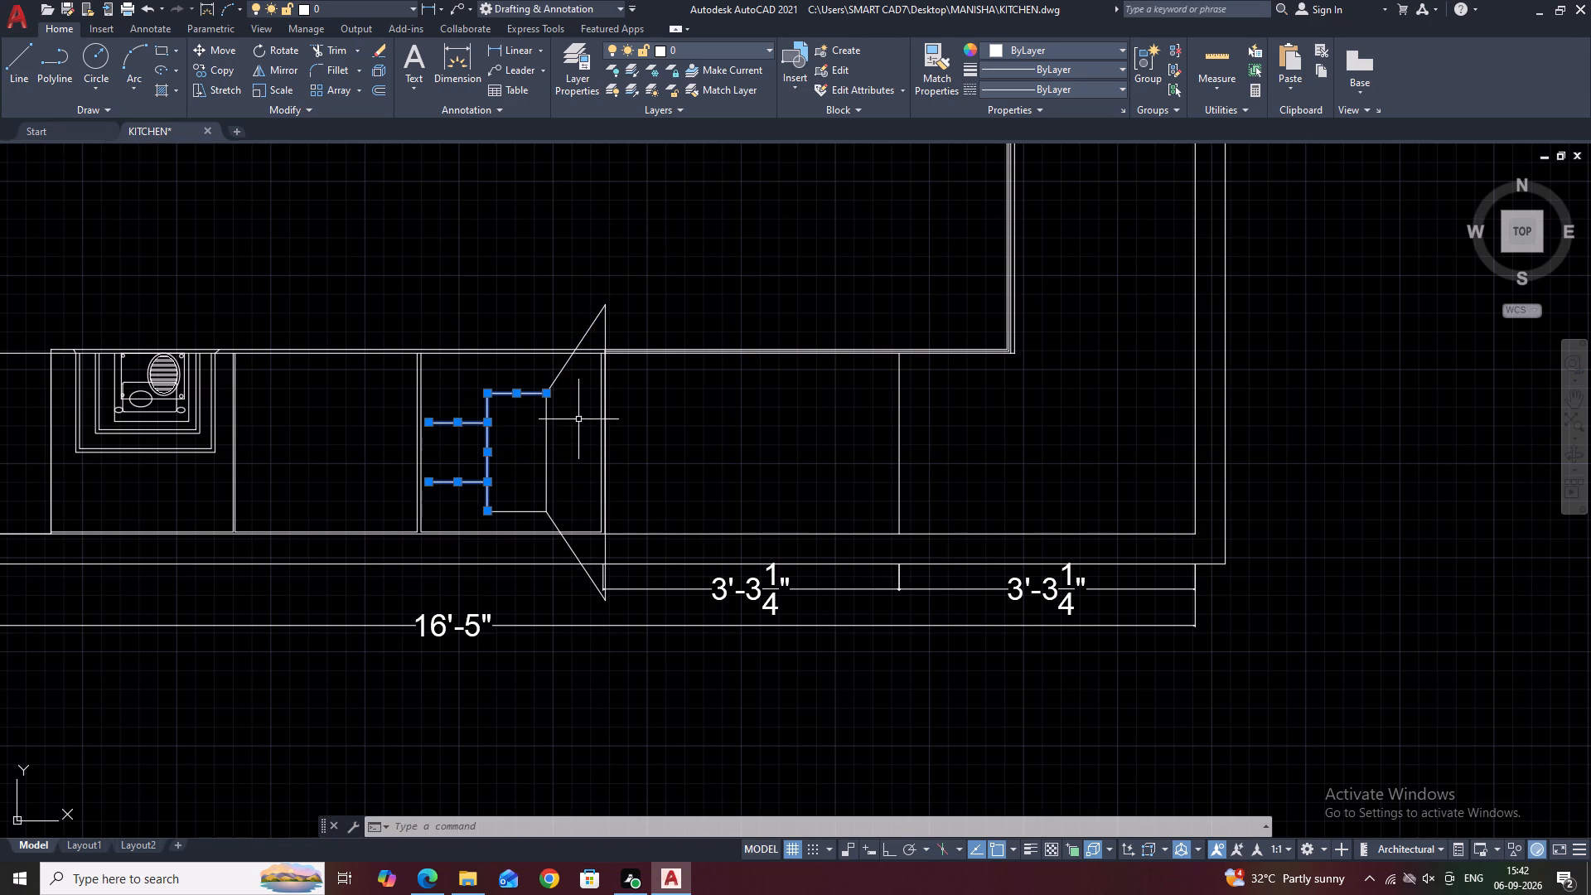
click(578, 417)
click(502, 515)
click(553, 376)
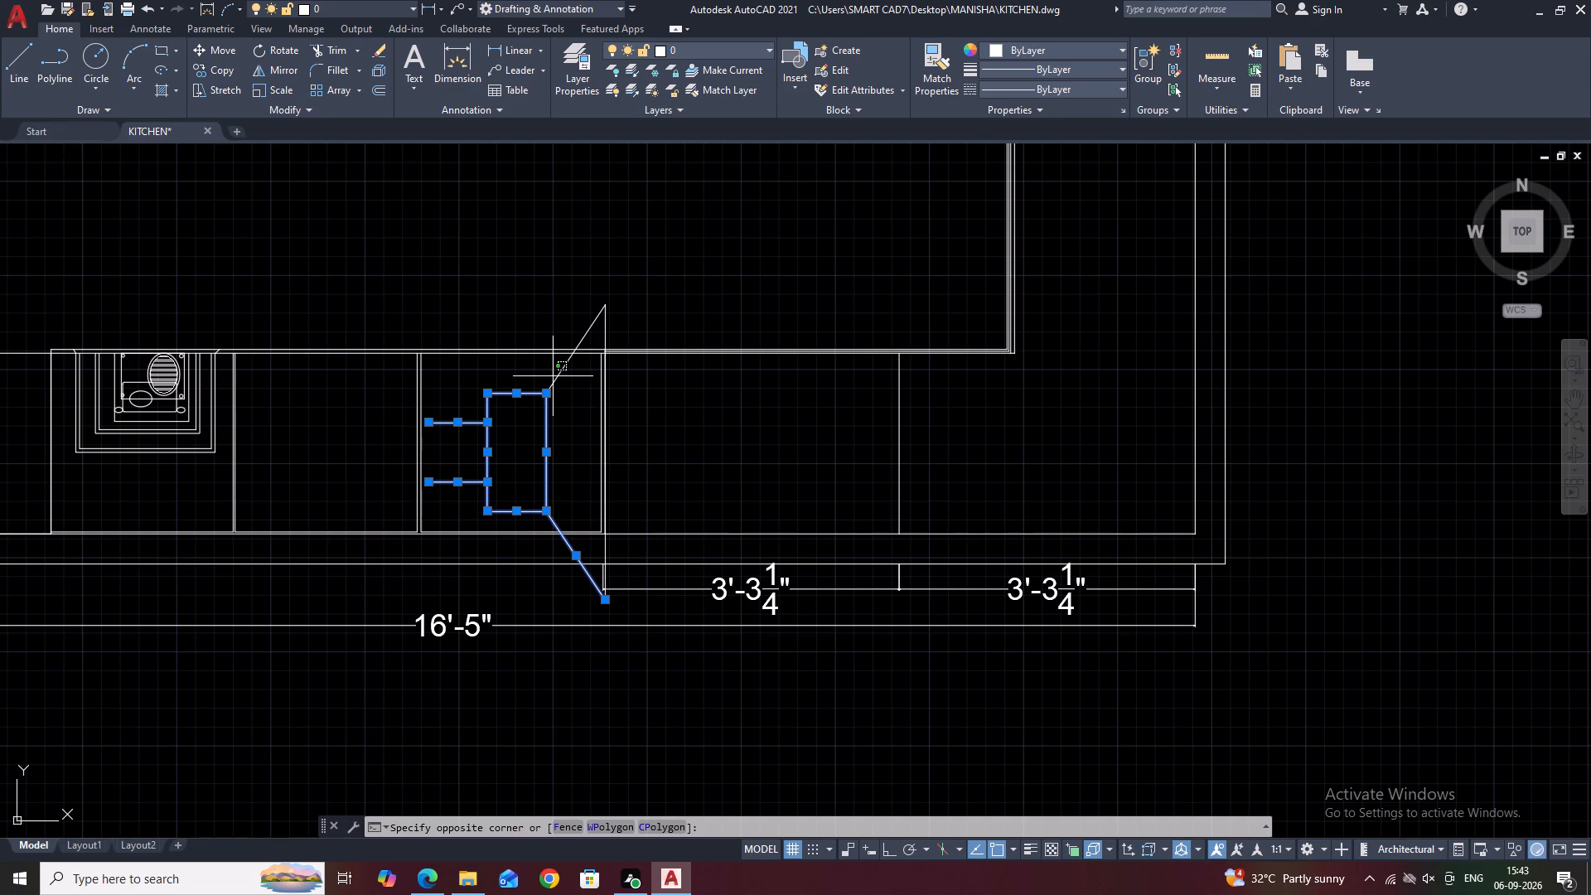
click(531, 381)
click(525, 259)
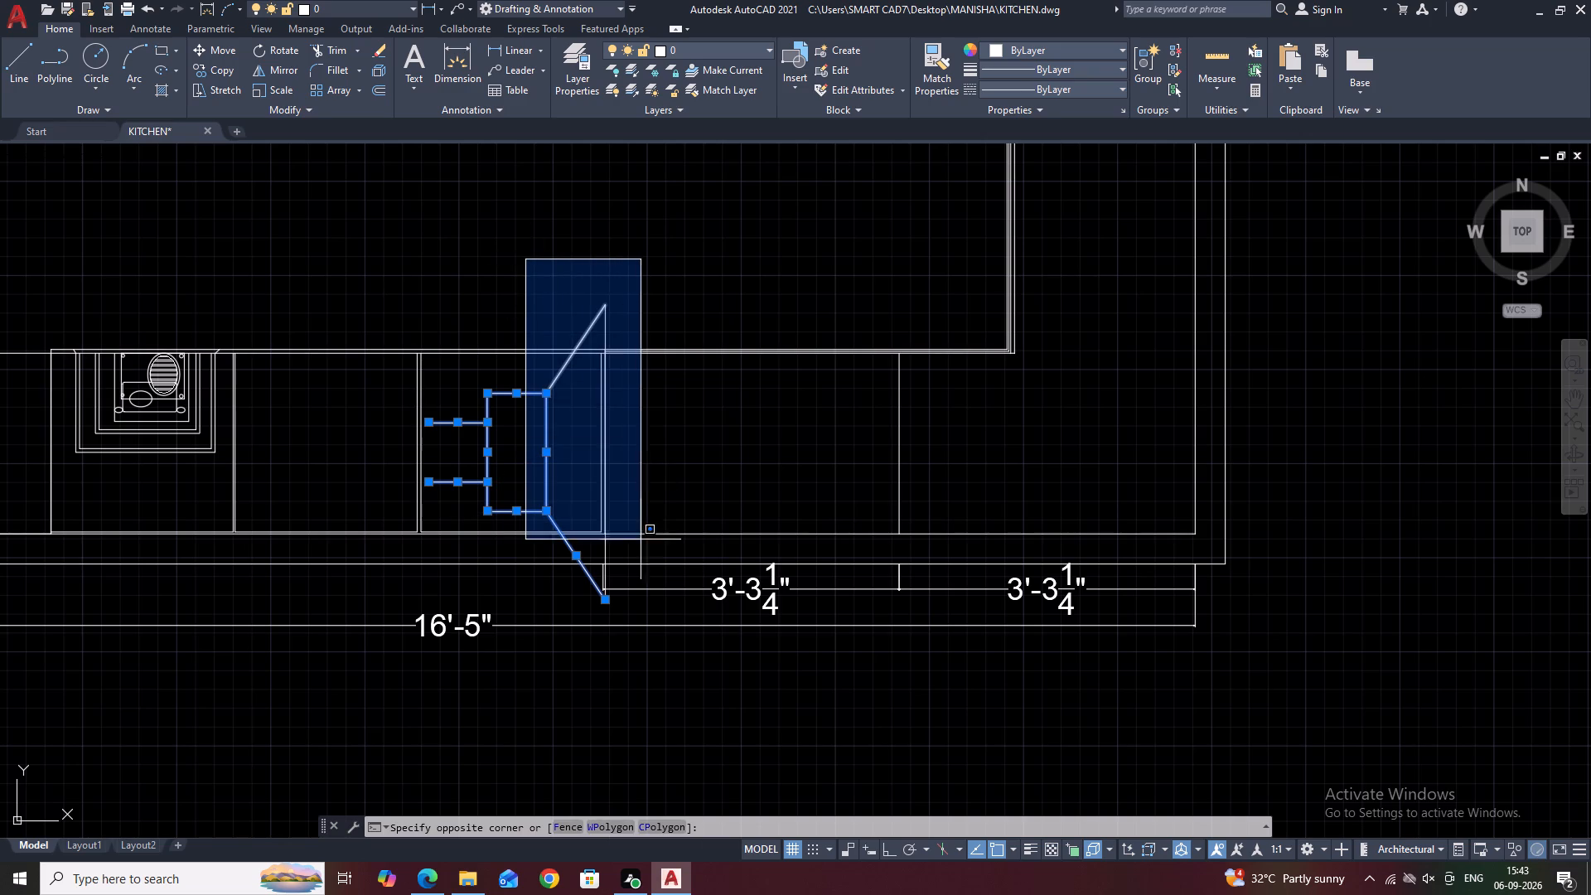
click(586, 609)
click(575, 378)
click(549, 372)
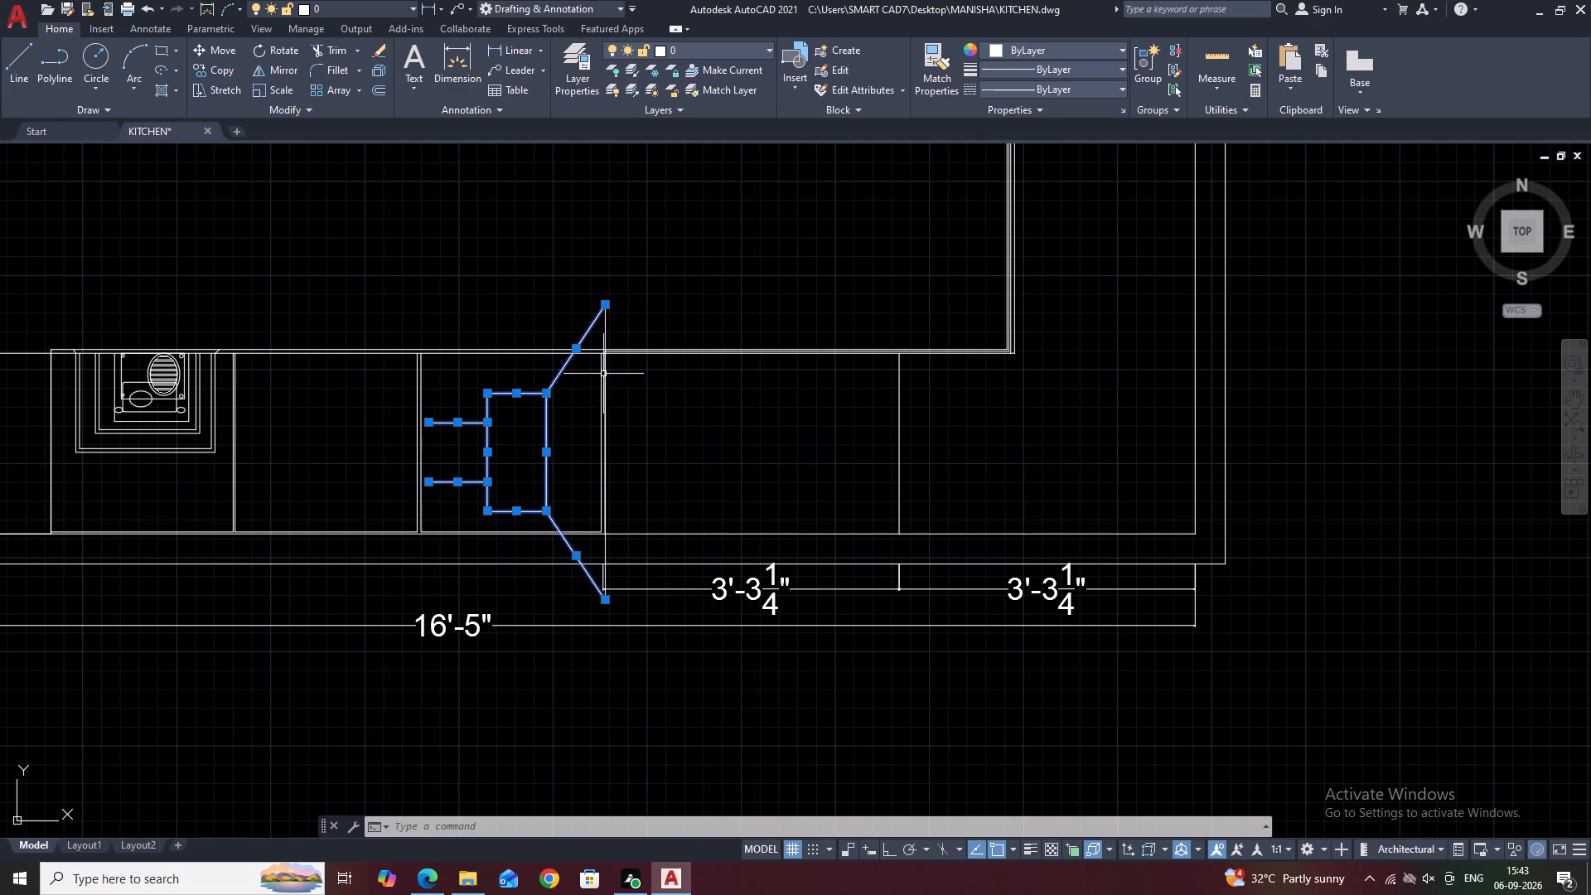
scroll(609, 293, up, 2)
drag(641, 371, 583, 351)
click(547, 332)
scroll(639, 429, up, 1)
middle_drag(639, 429, 643, 283)
scroll(644, 283, down, 3)
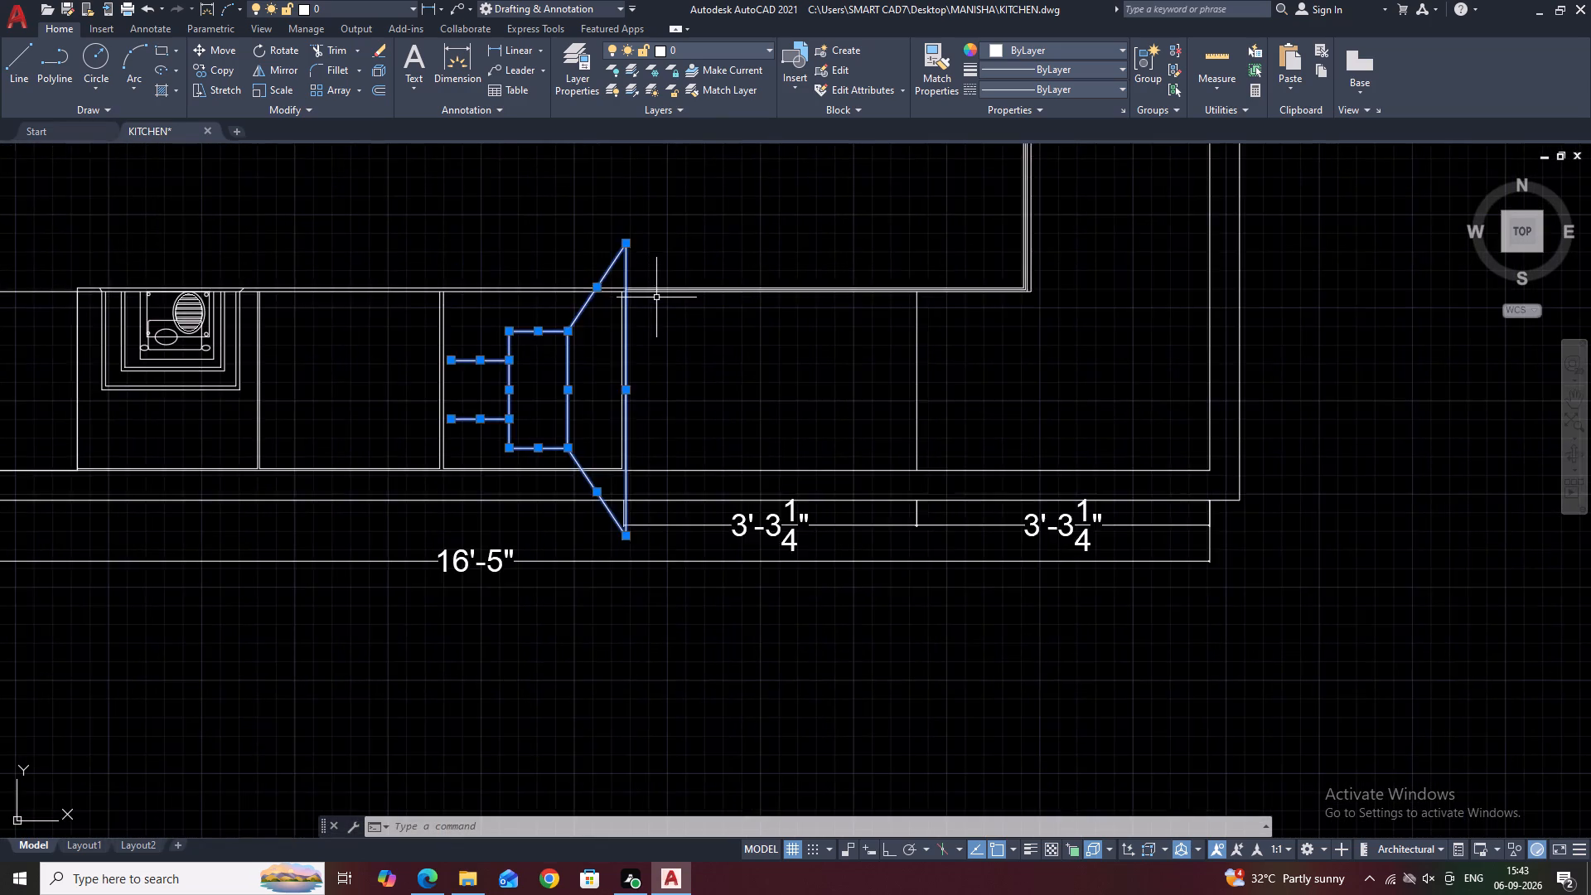
scroll(660, 306, down, 1)
text(SC)
key(space)
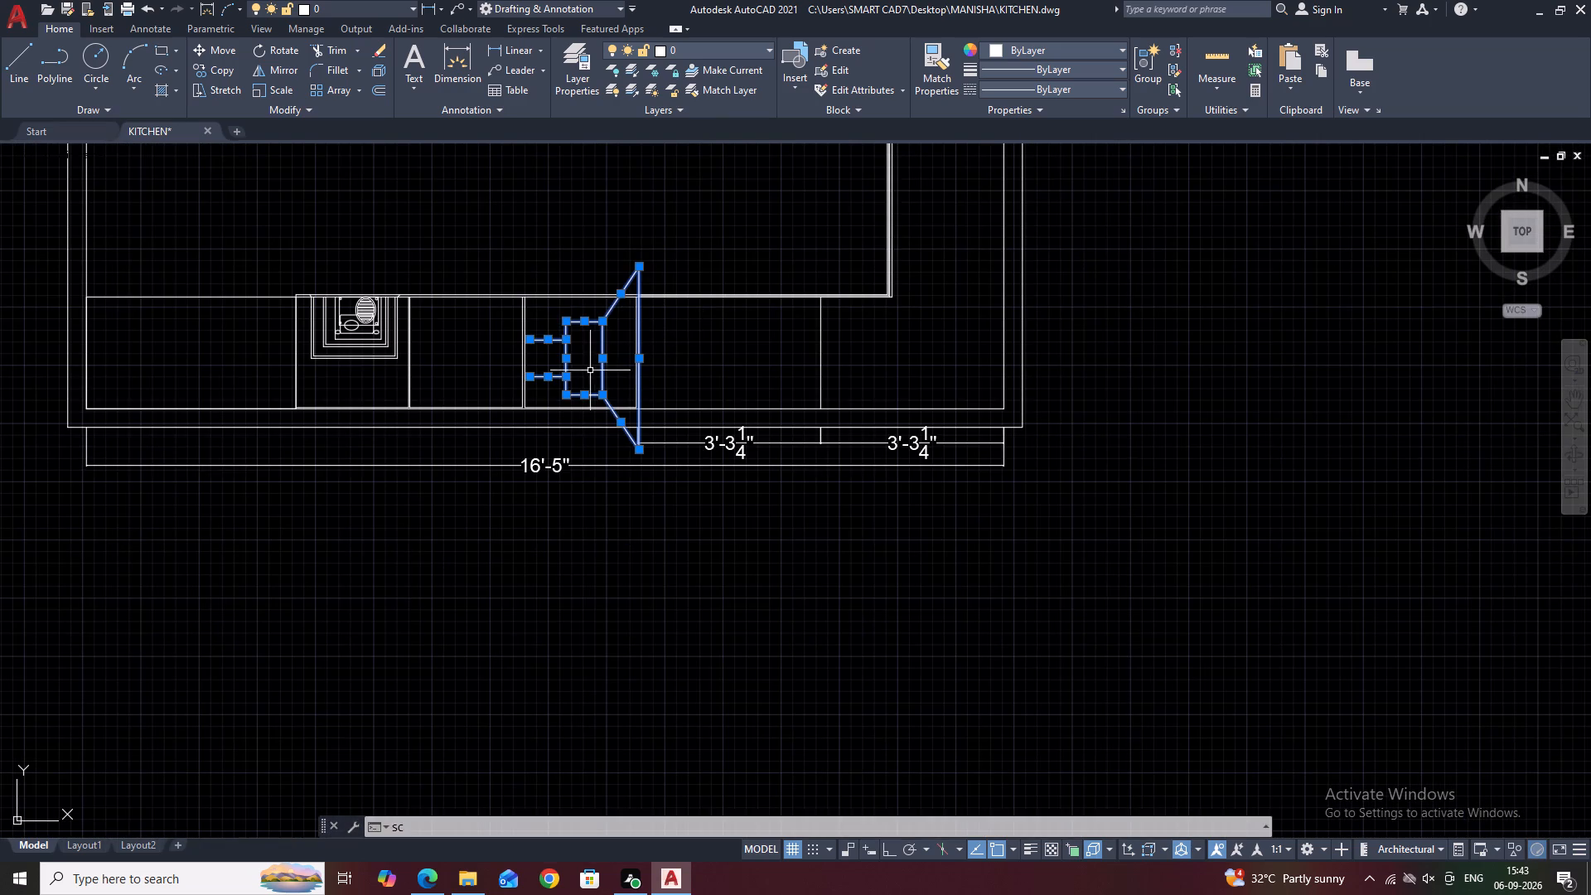
scroll(506, 371, up, 1)
click(546, 320)
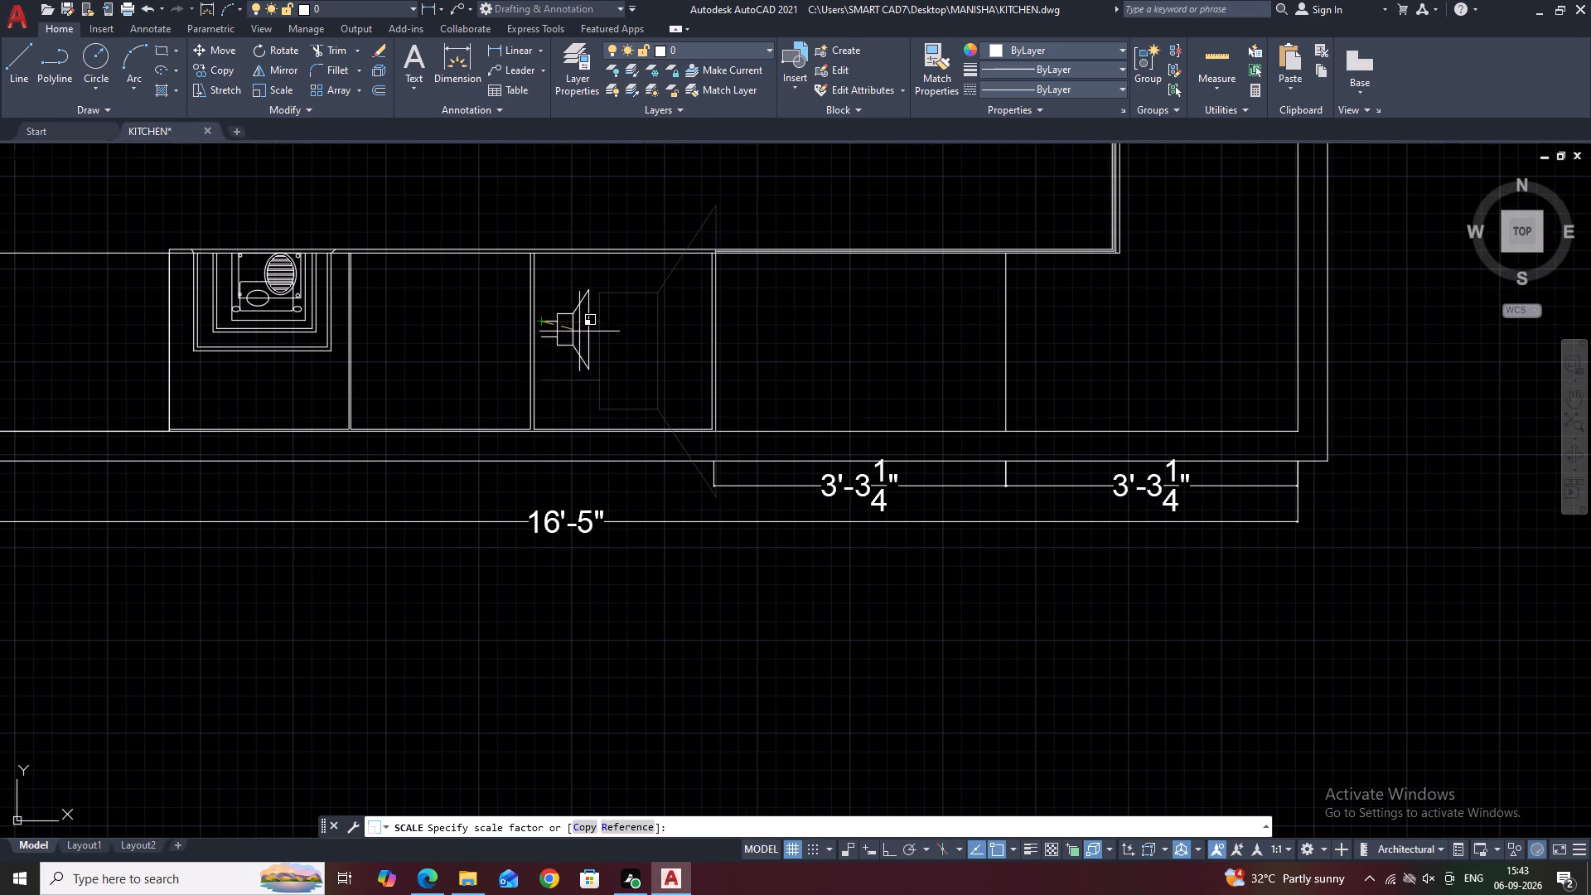
click(603, 343)
Draw an outward-bulging arc from near the top to near the bottom of the alarm symbol's long vertical line.
middle_drag(549, 327, 668, 327)
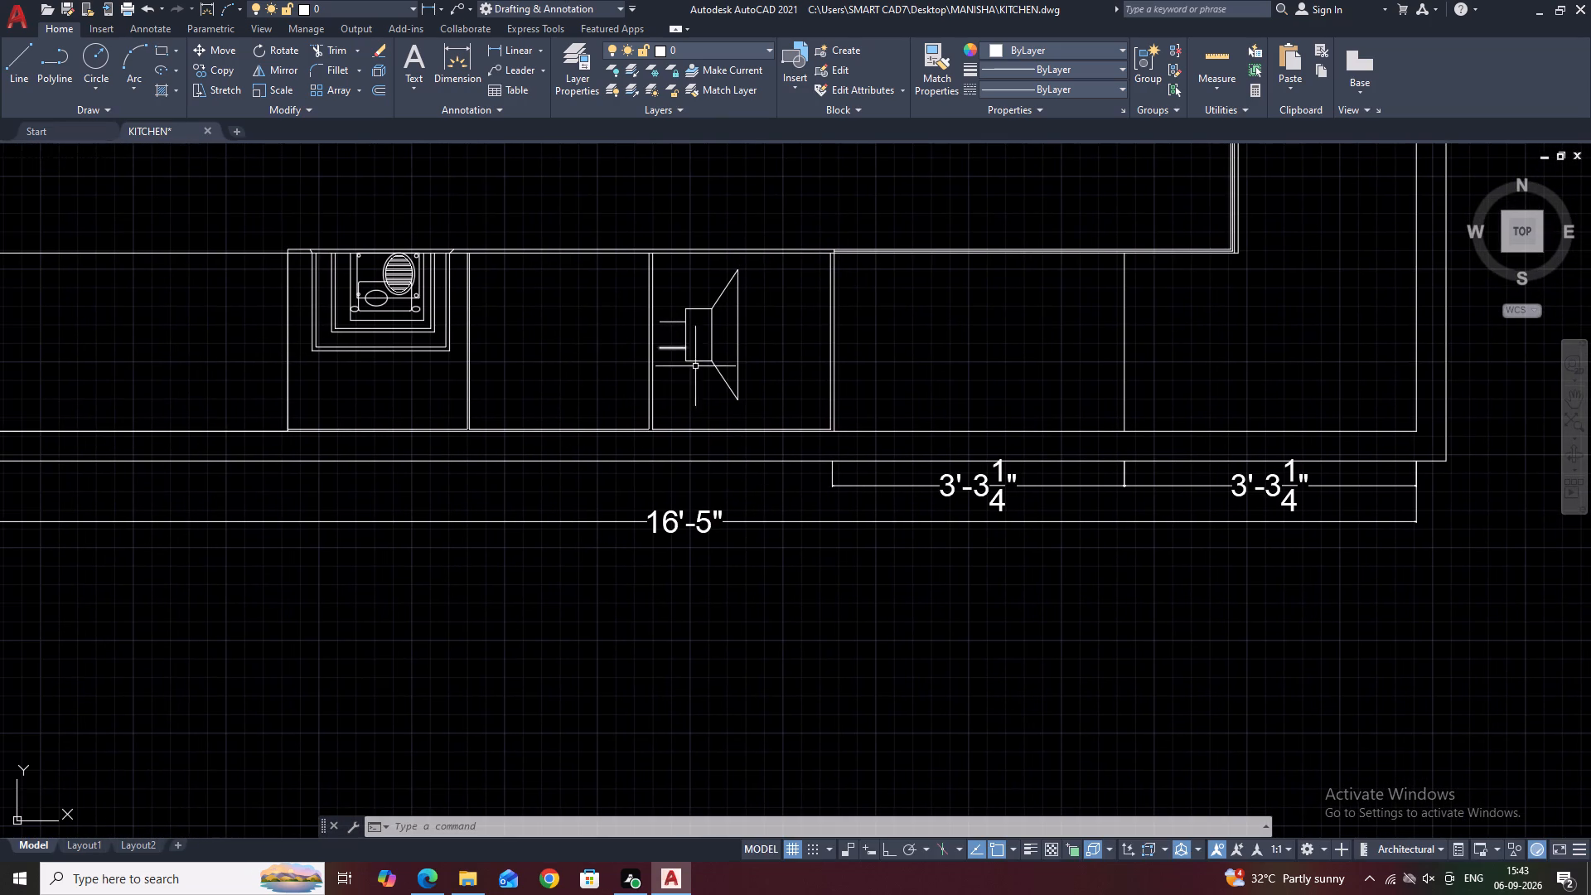
middle_drag(670, 362, 769, 363)
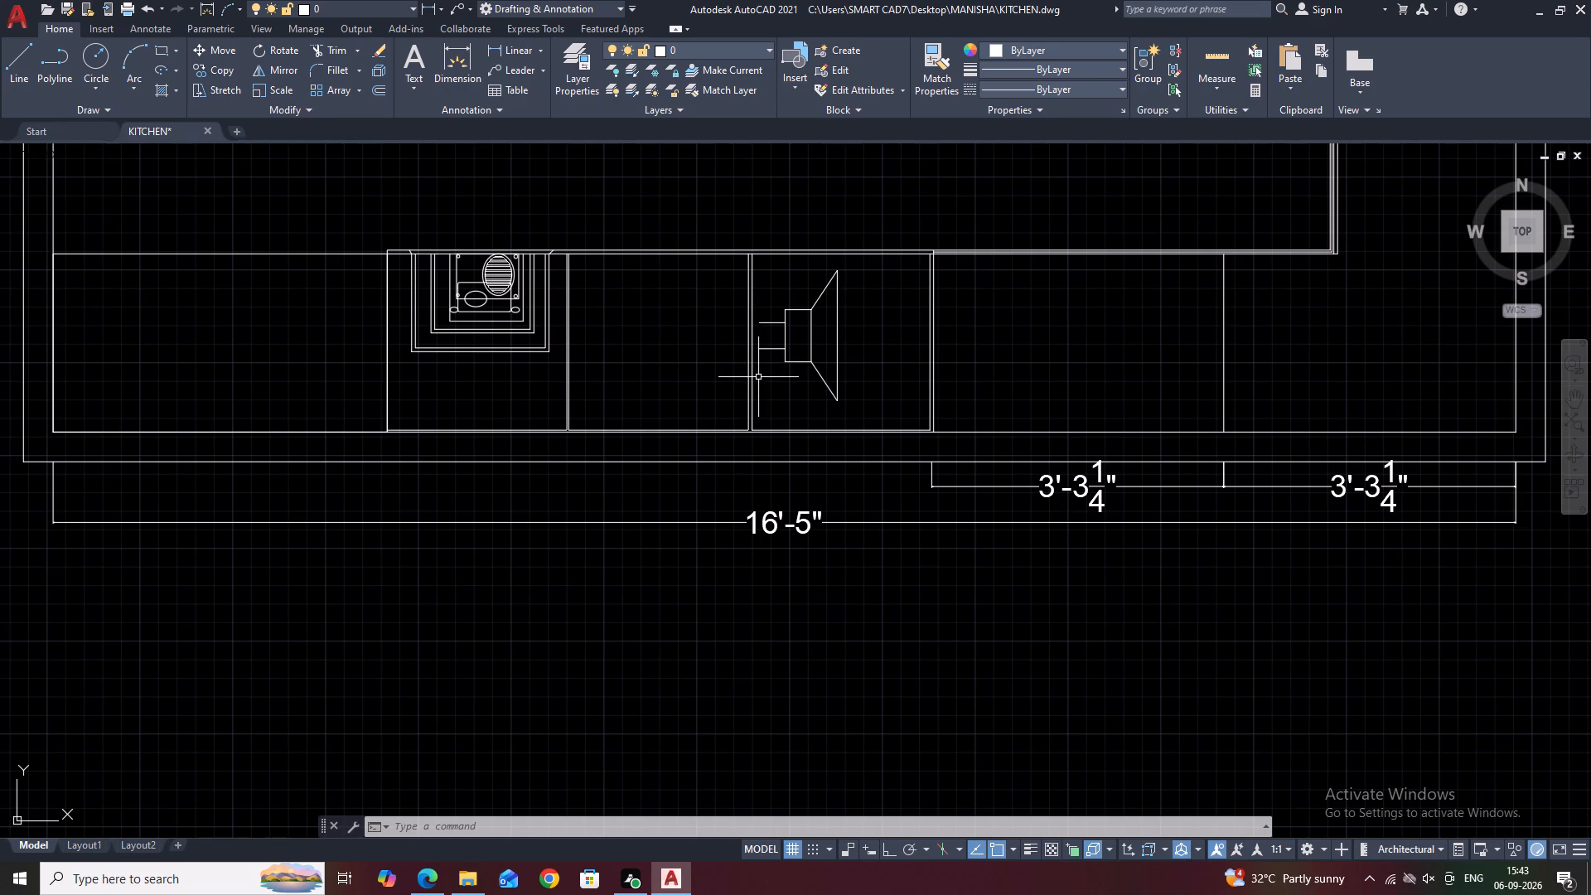
key(a)
key(space)
scroll(829, 286, up, 2)
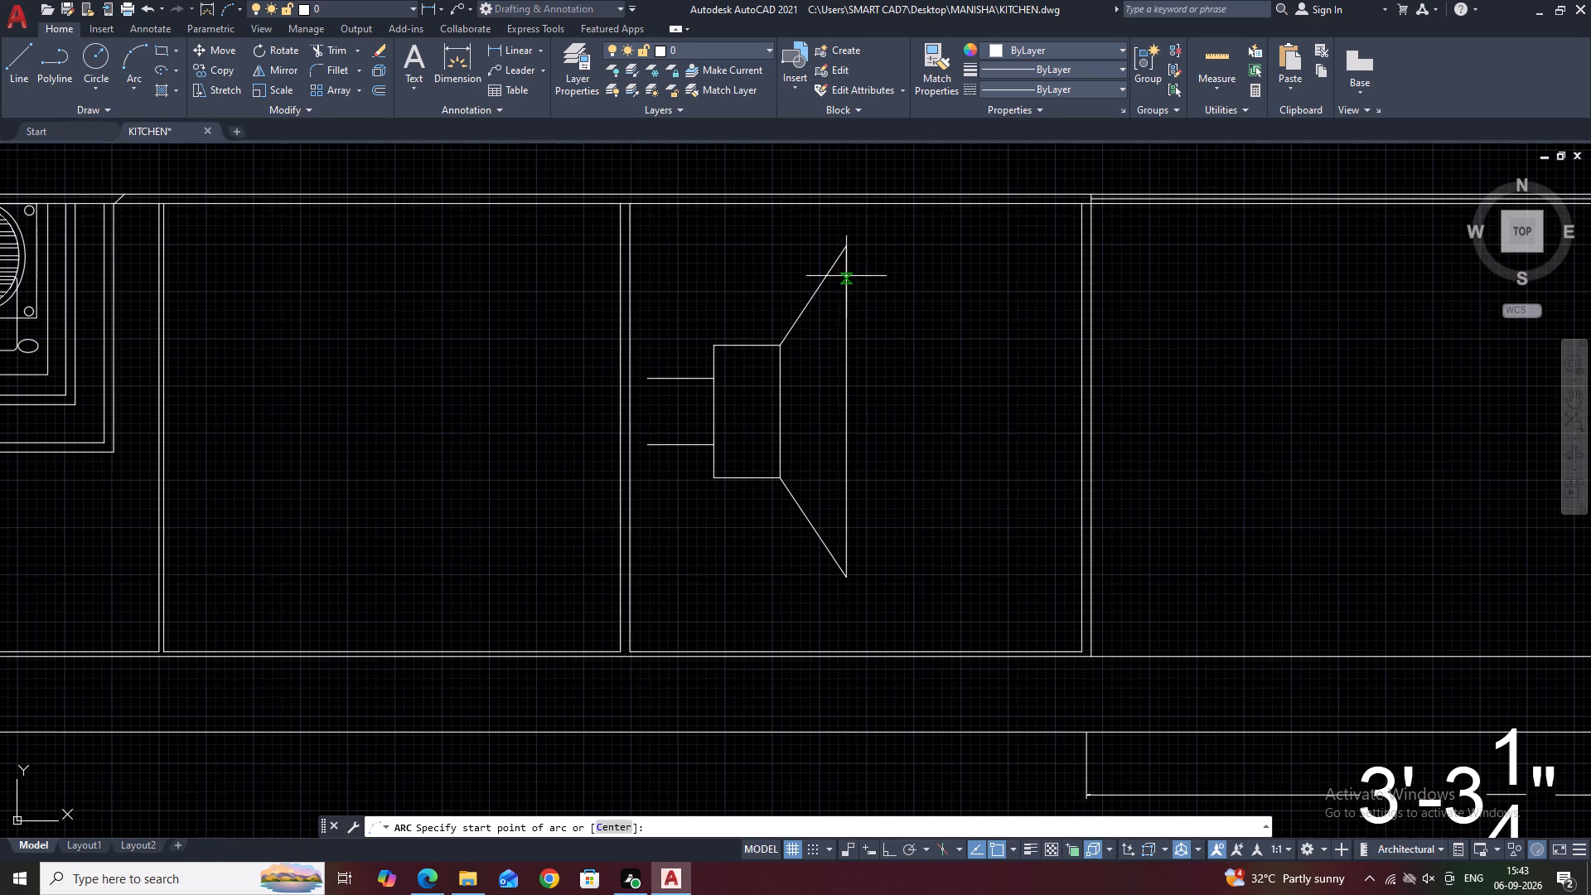
click(849, 259)
click(926, 487)
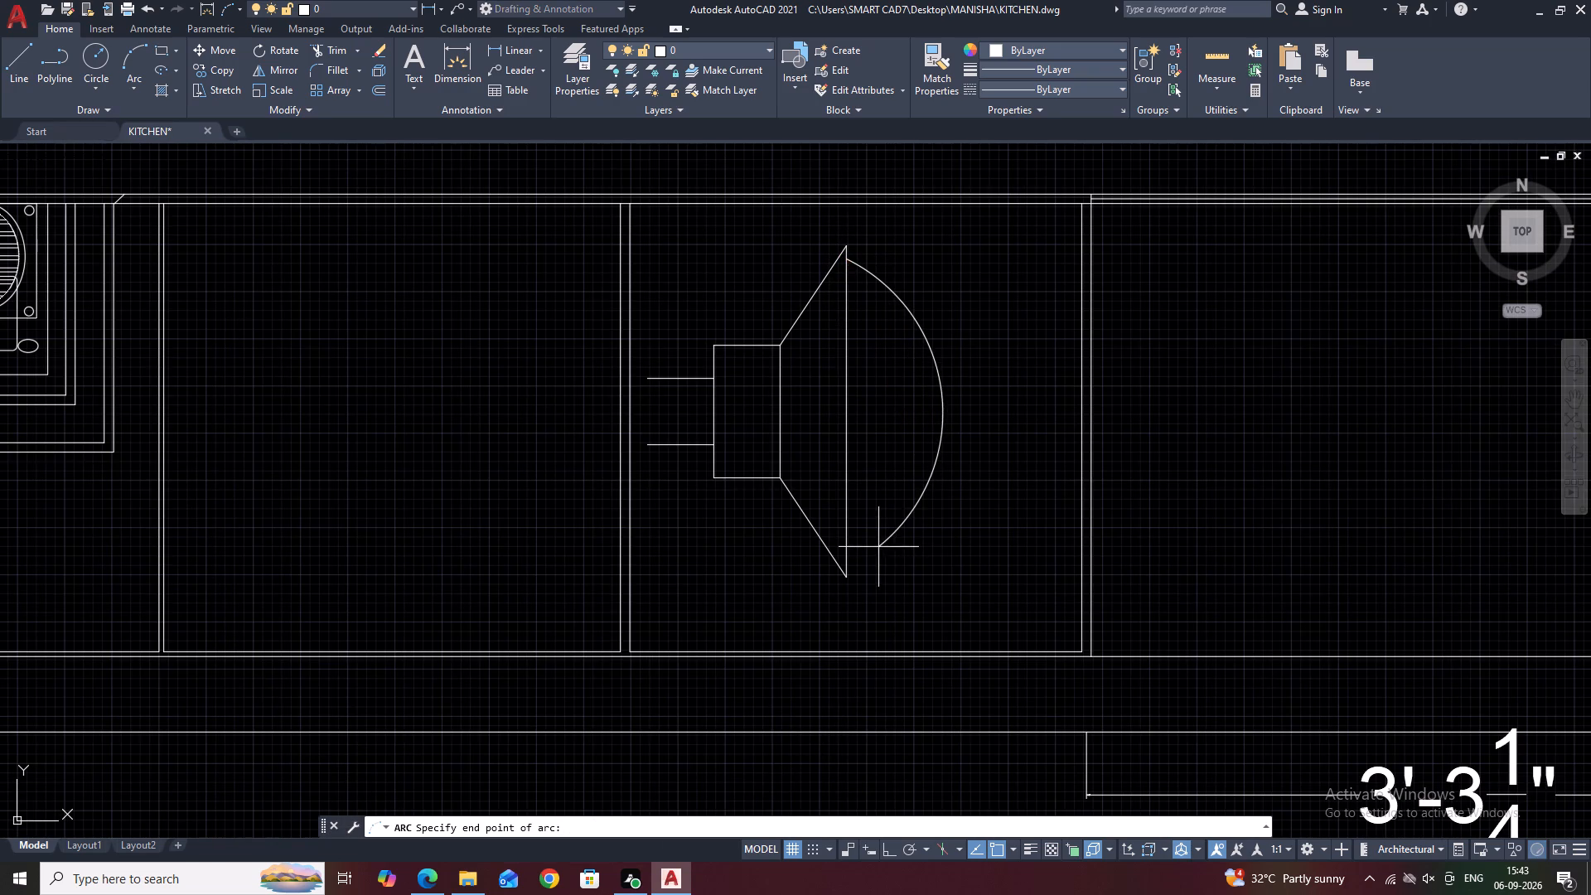
click(848, 569)
key(Escape)
Draw a small upward-curving arc from the upper part of the alarm's vertical line across to the large arc.
scroll(799, 321, down, 1)
middle_drag(881, 326, 943, 331)
scroll(943, 331, down, 2)
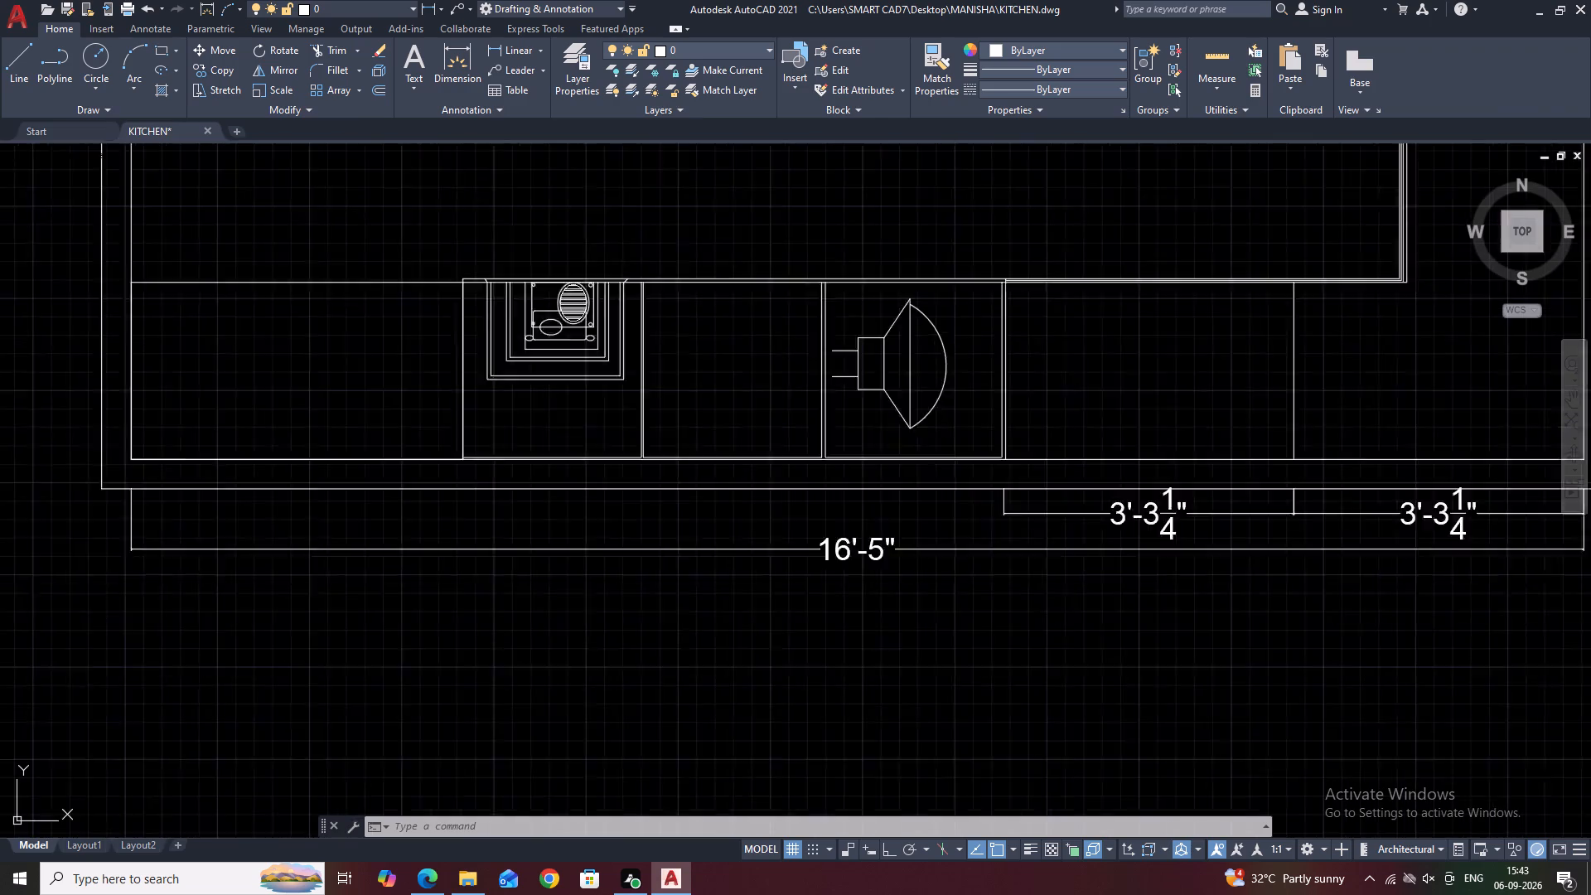
middle_drag(897, 348, 912, 414)
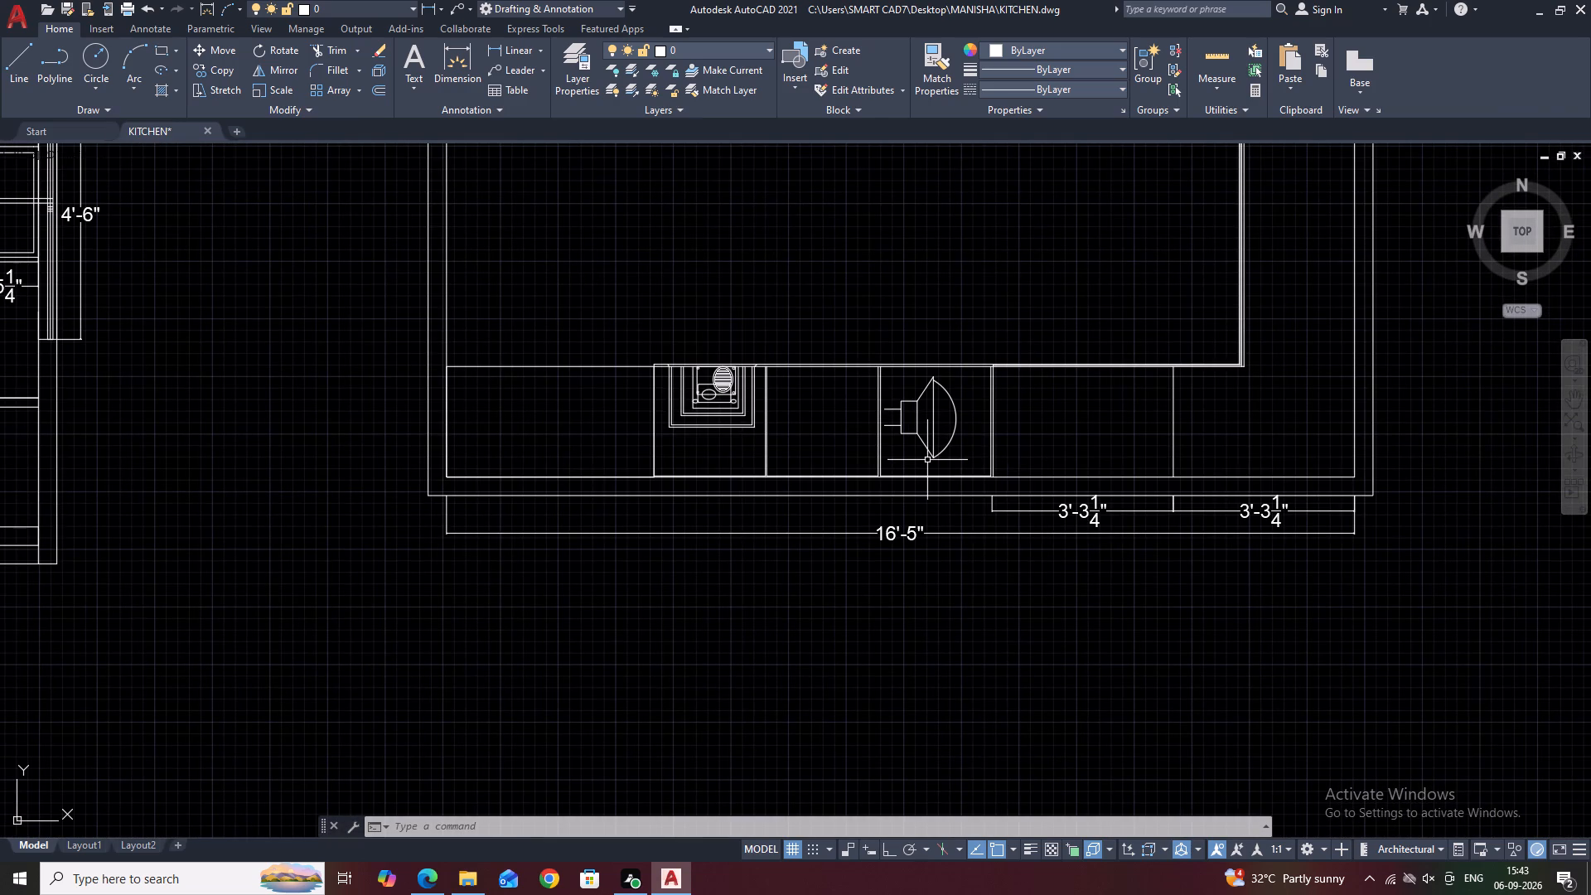
key(a)
key(space)
scroll(930, 413, up, 2)
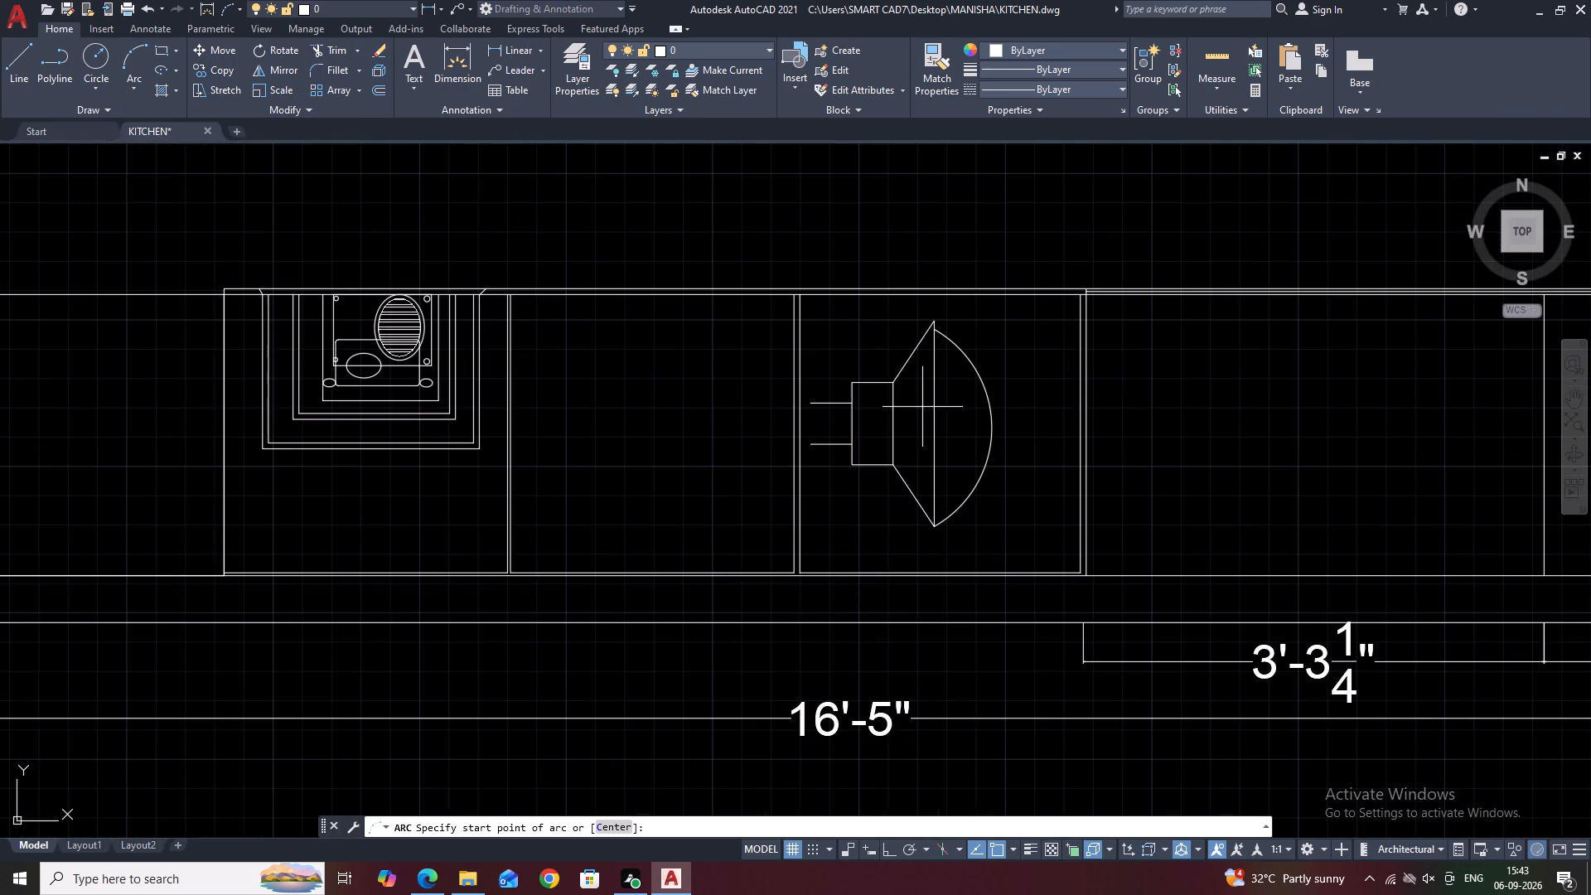
click(929, 375)
click(968, 362)
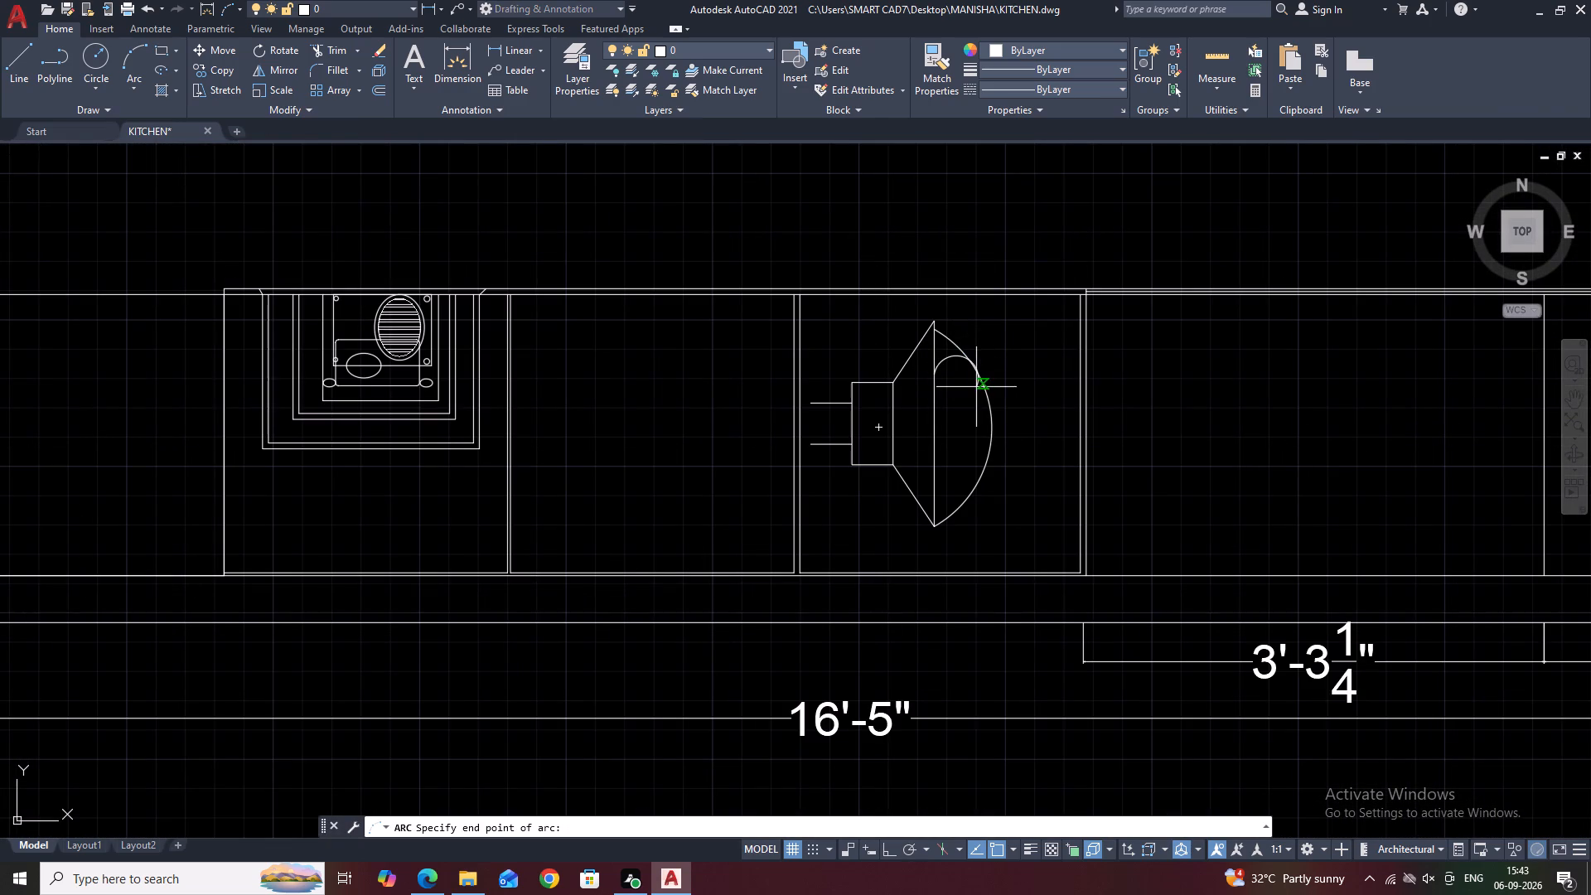
click(976, 387)
key(space)
key(space)
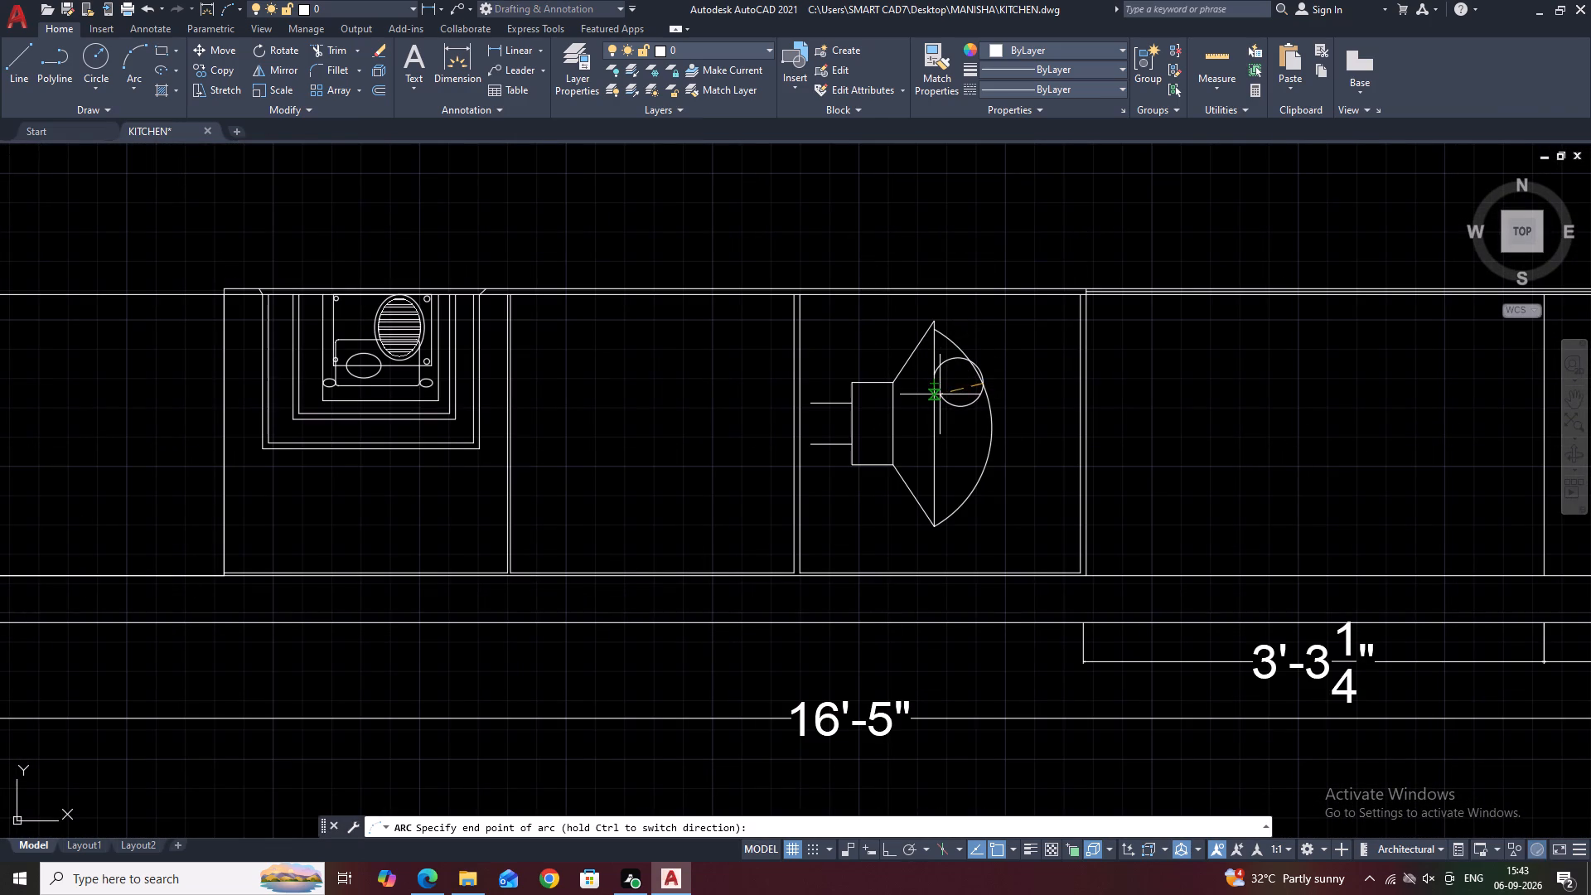
key(Escape)
Copy the small arc twice below itself, inside the large arc.
scroll(956, 365, up, 2)
click(948, 347)
text(CO)
key(space)
click(931, 356)
click(932, 380)
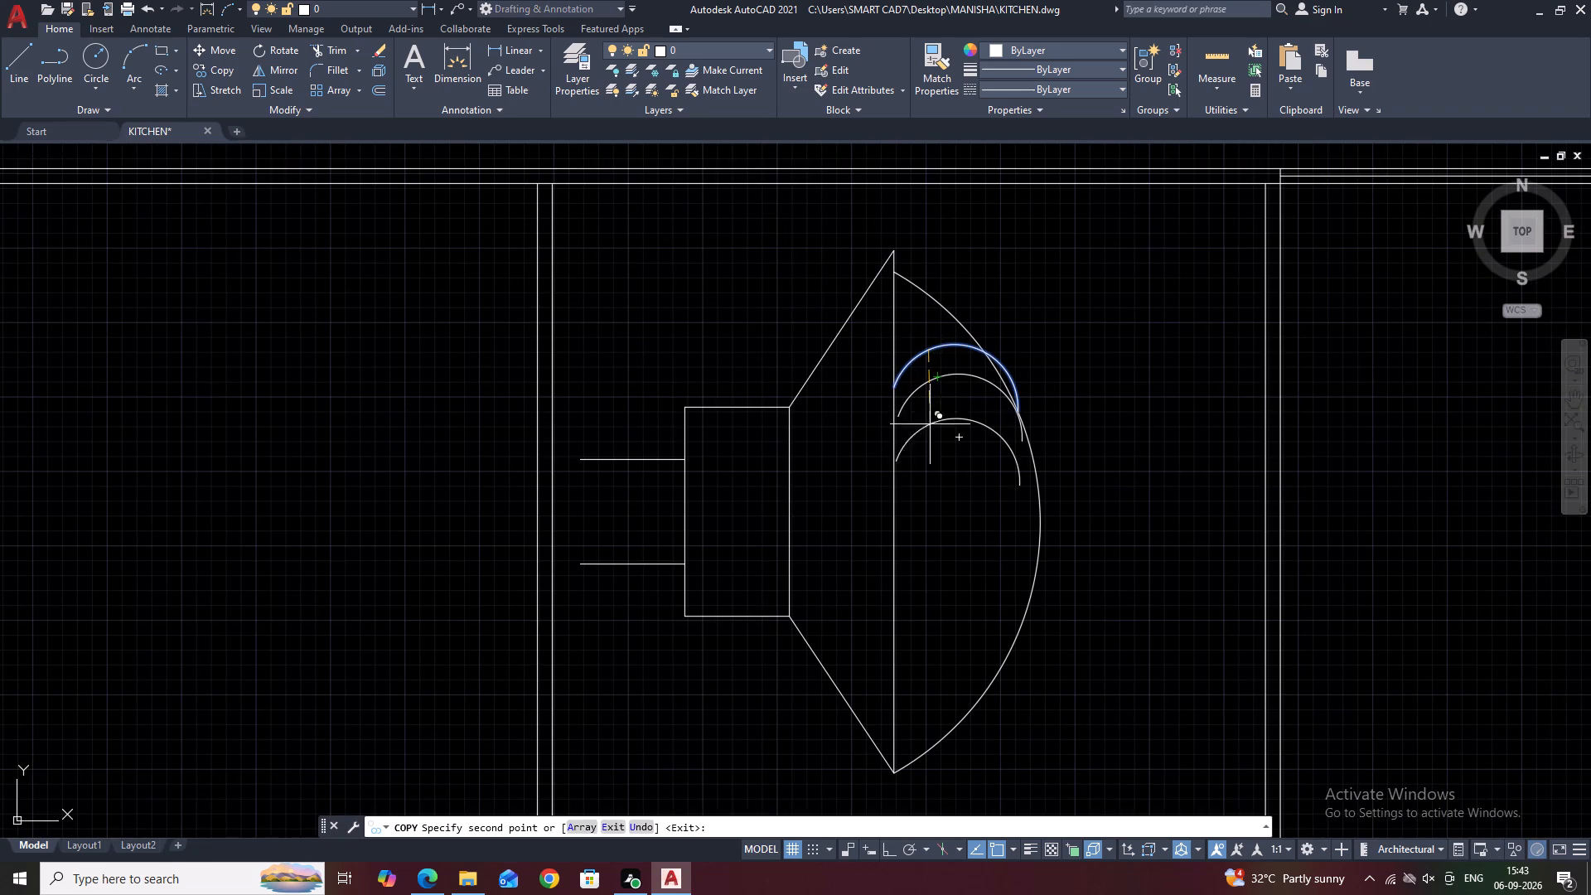
click(927, 435)
key(Escape)
Move the lowest small arc up closer to the middle one.
scroll(915, 425, up, 2)
drag(987, 477, 977, 440)
click(956, 373)
middle_drag(964, 380, 886, 417)
key(m)
key(space)
click(976, 468)
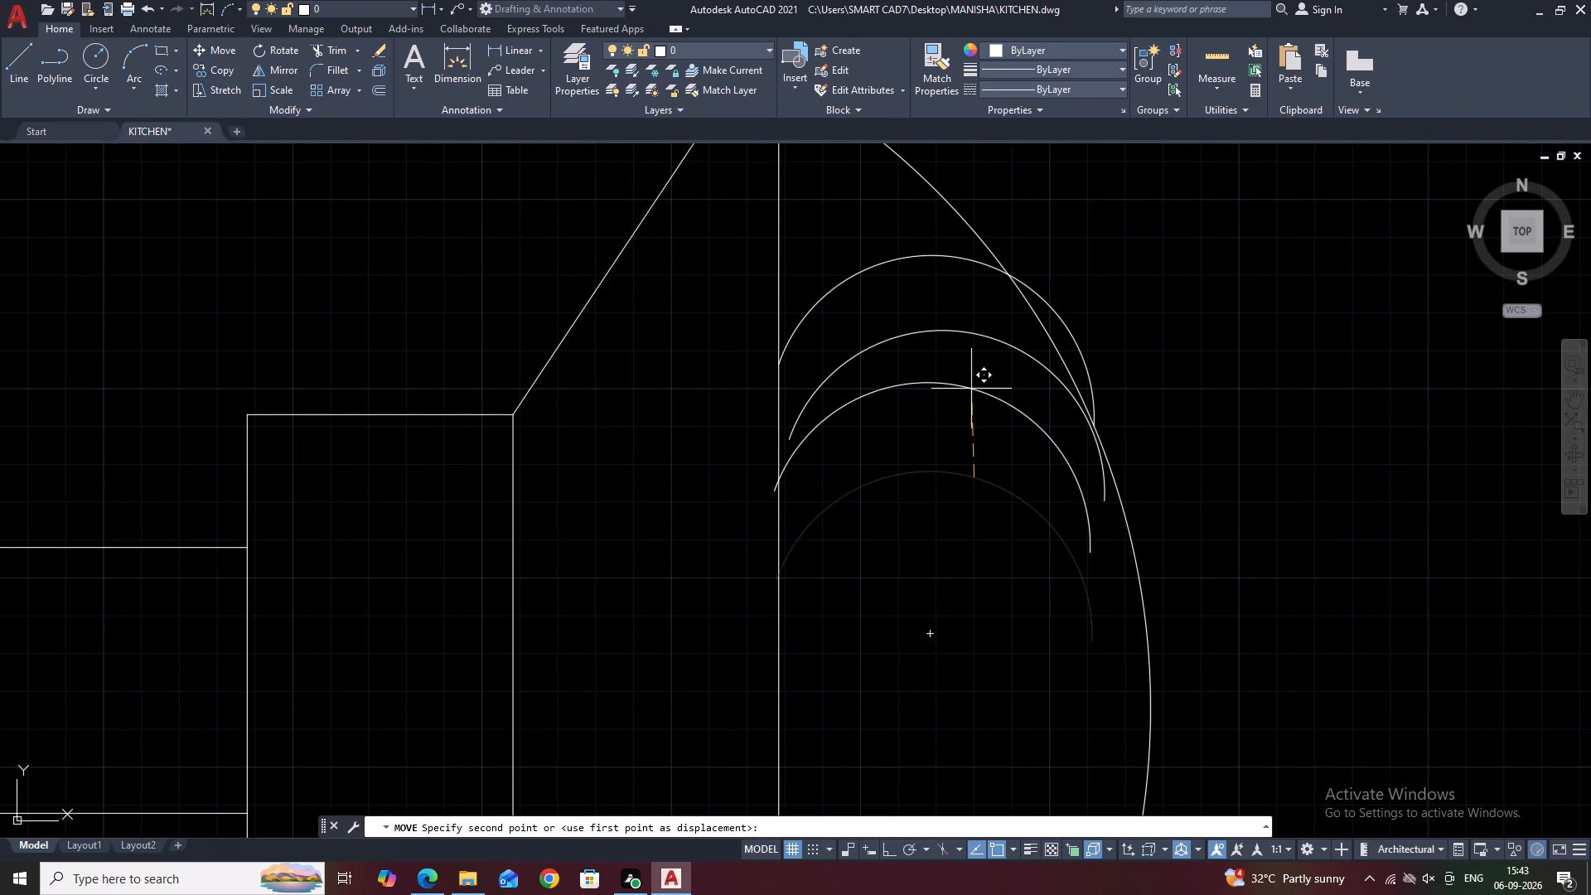
click(971, 389)
Stretch the middle small arc's inner end onto the alarm symbol's vertical line.
click(881, 348)
click(856, 323)
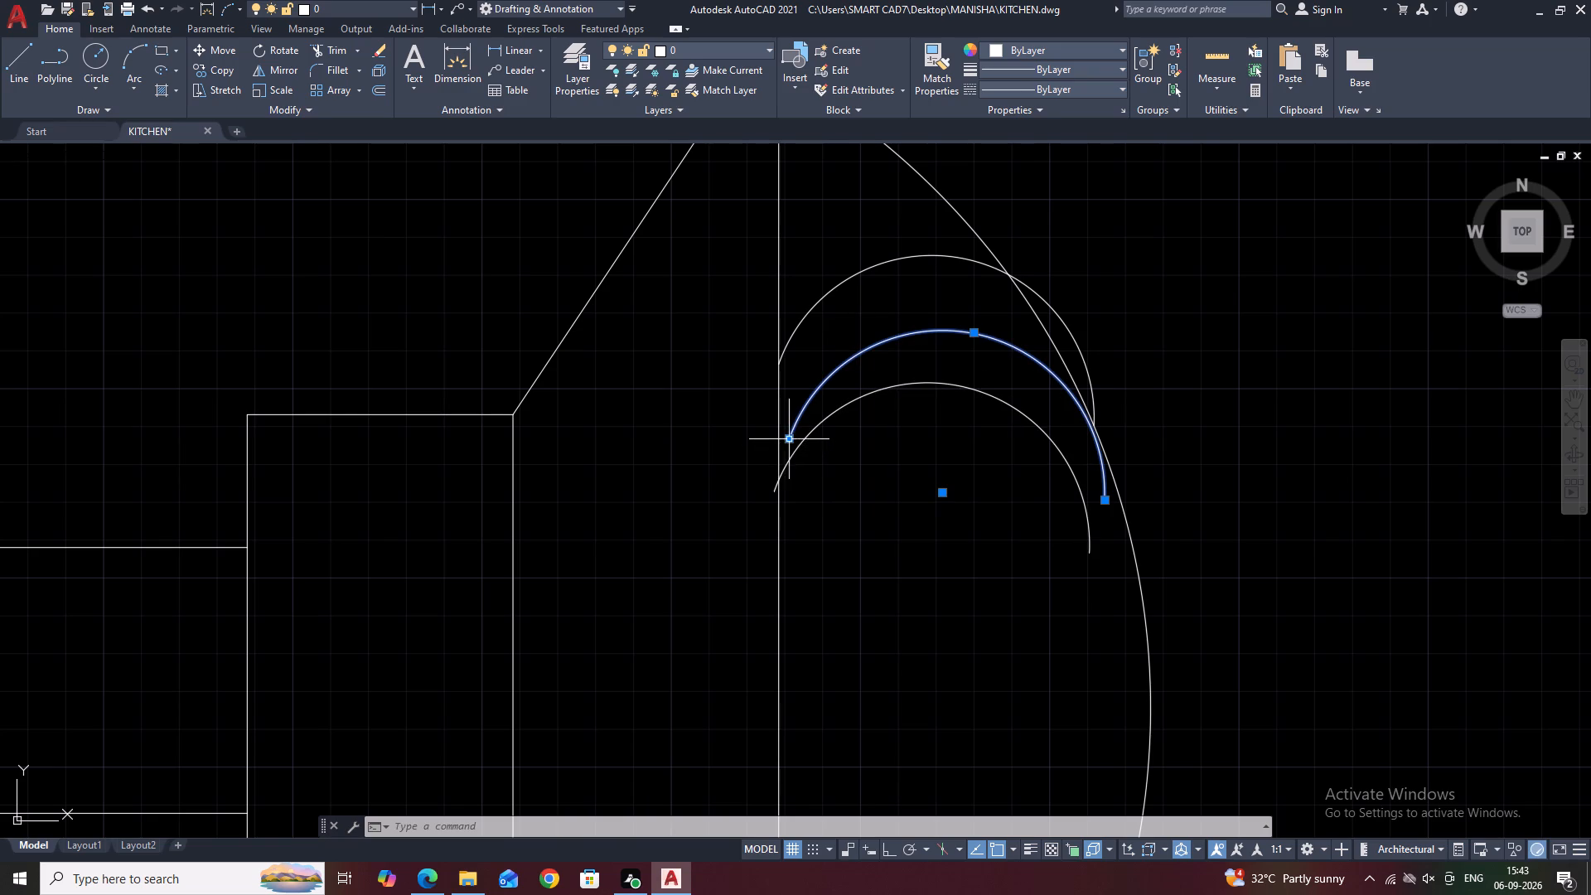
click(788, 441)
click(780, 411)
key(Escape)
Trim the part of the top small arc that extends past its first crossing with the large arc.
text(TR)
key(space)
click(1059, 325)
click(1093, 365)
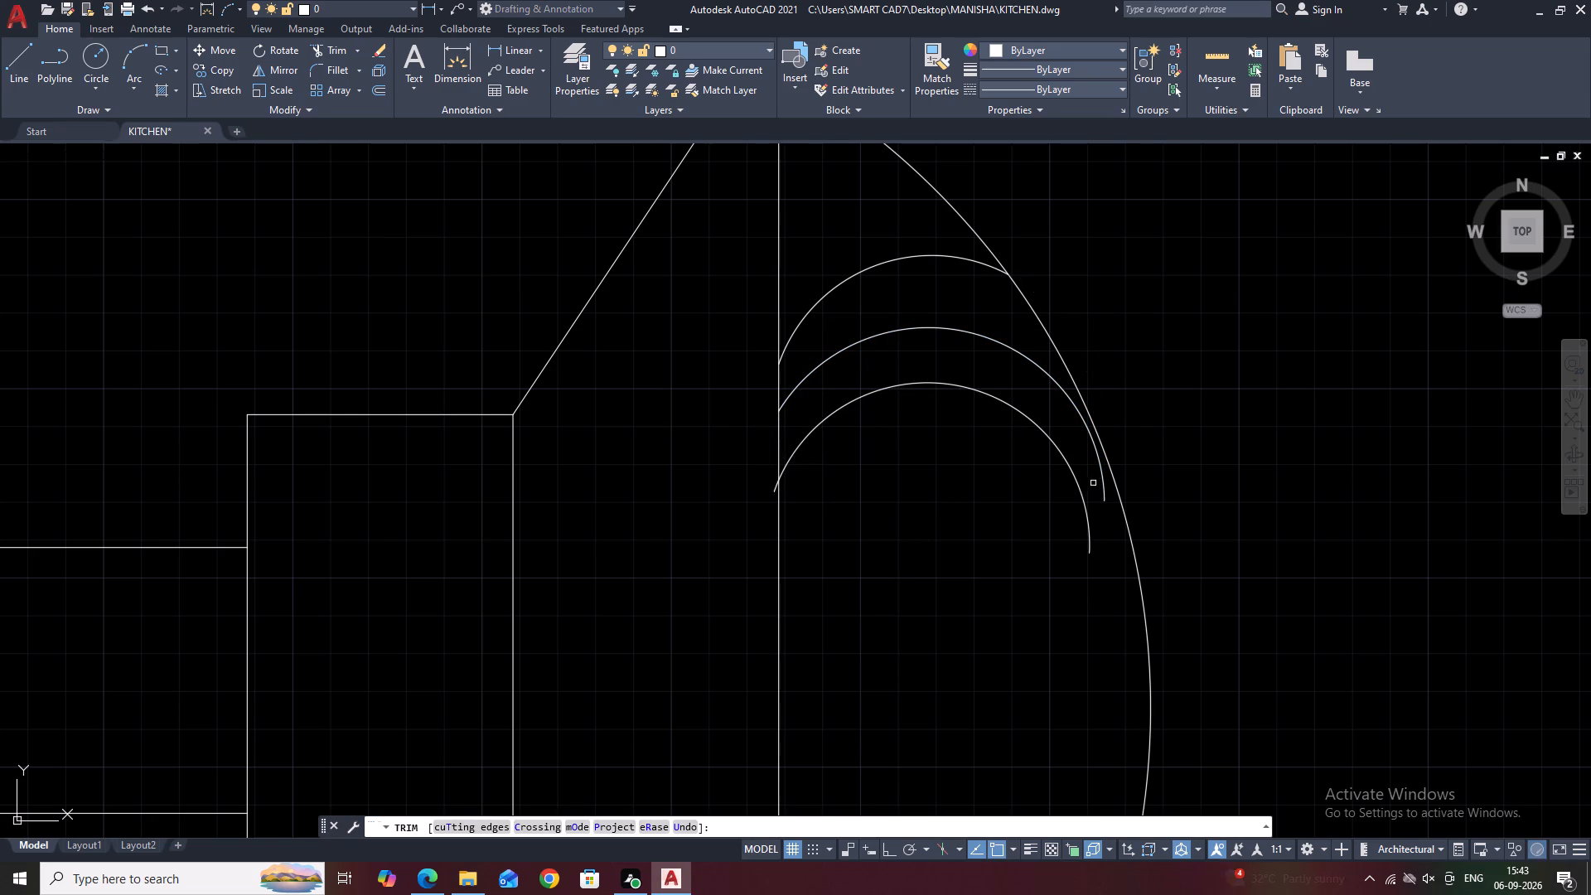
key(Escape)
Stretch the outer ends of the middle and lowest small arcs up onto the large arc.
click(1107, 491)
click(1102, 512)
click(1106, 500)
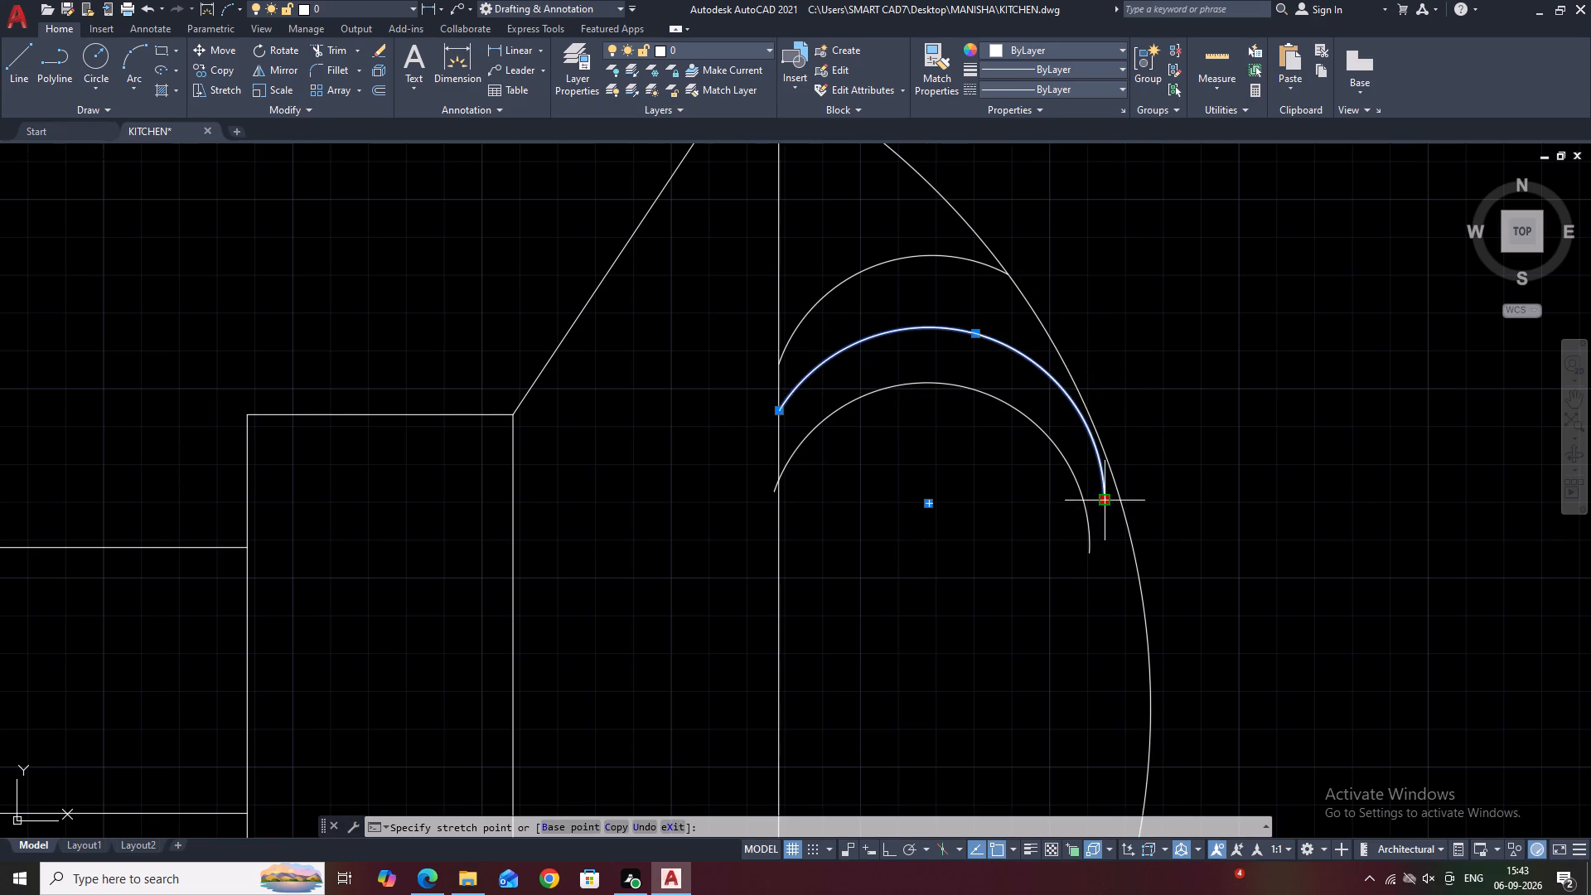
click(1067, 365)
drag(1086, 528, 1081, 496)
click(1045, 409)
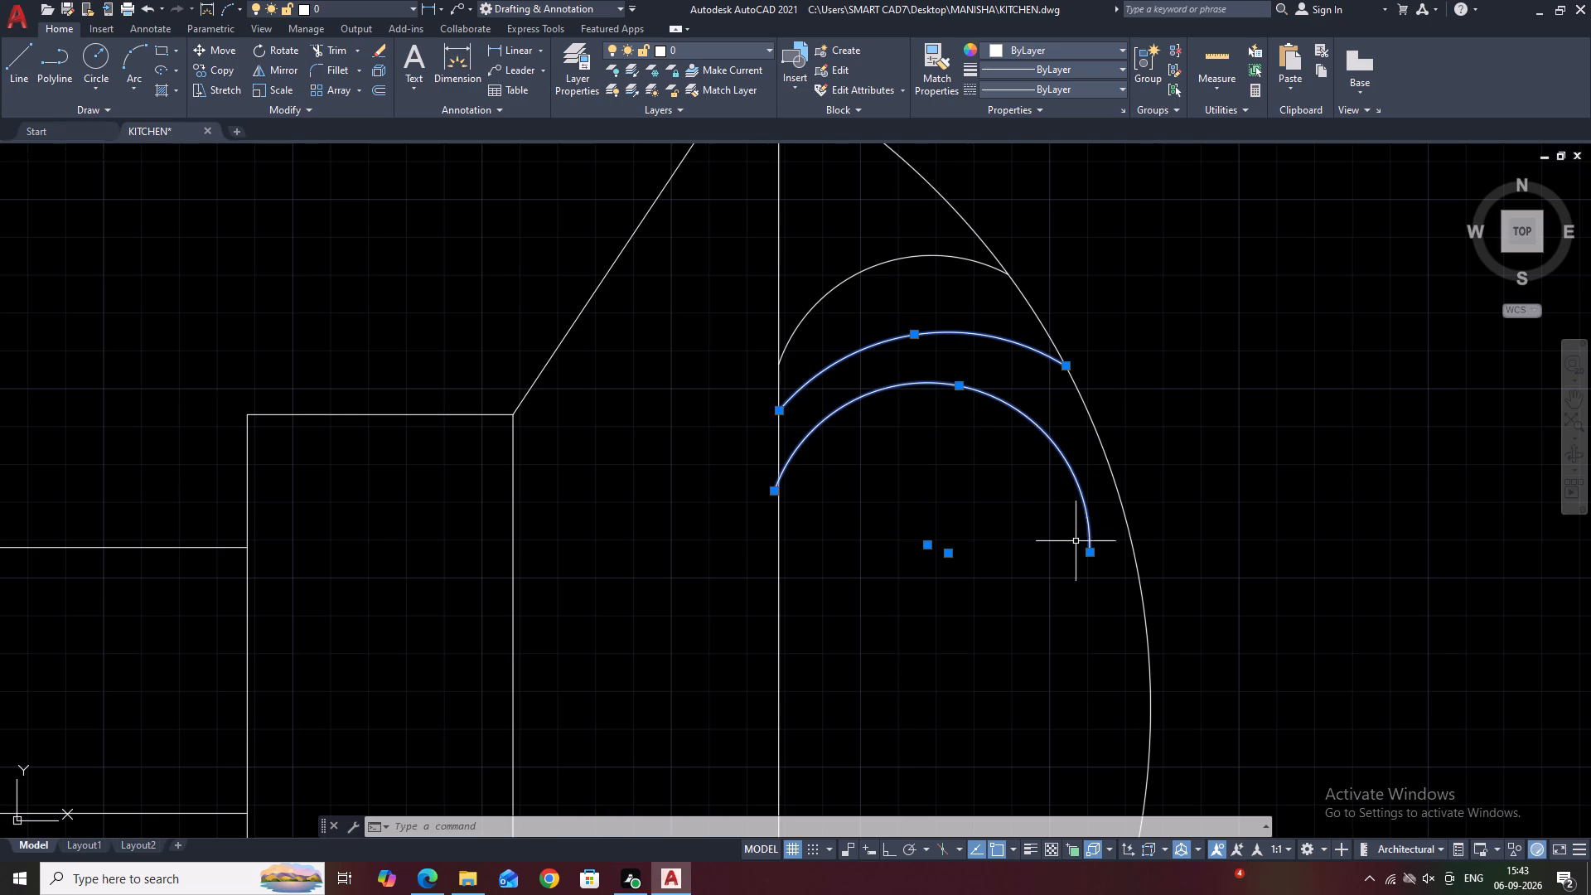
click(1090, 554)
click(1090, 418)
key(Escape)
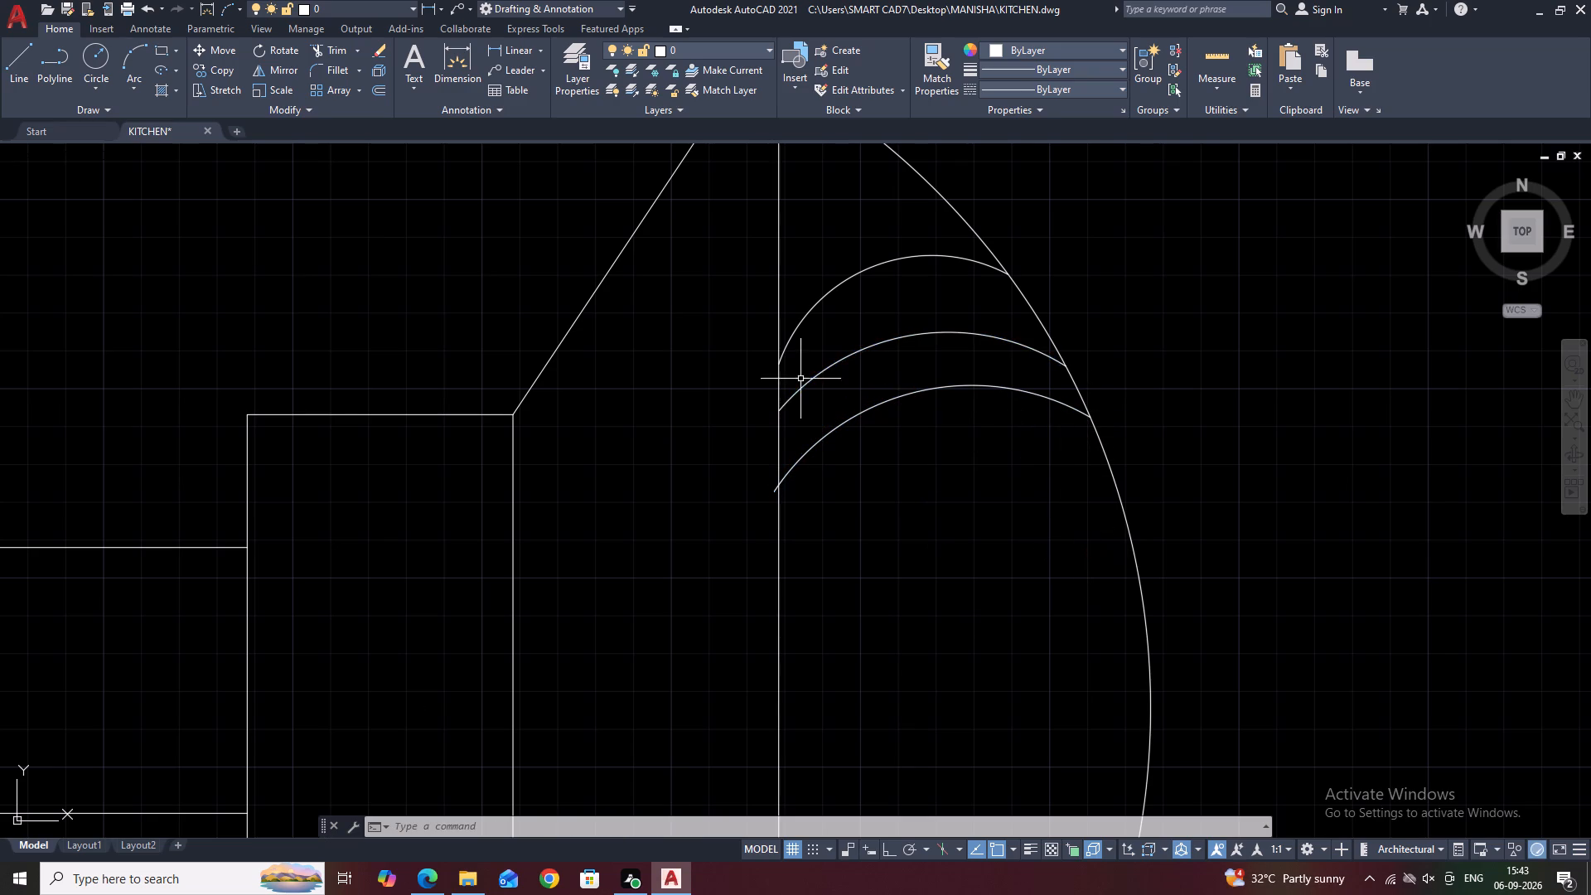
Trim the lowest small arc's overhang beyond the alarm symbol's vertical line.
key(t)
text(R)
key(space)
scroll(776, 501, up, 1)
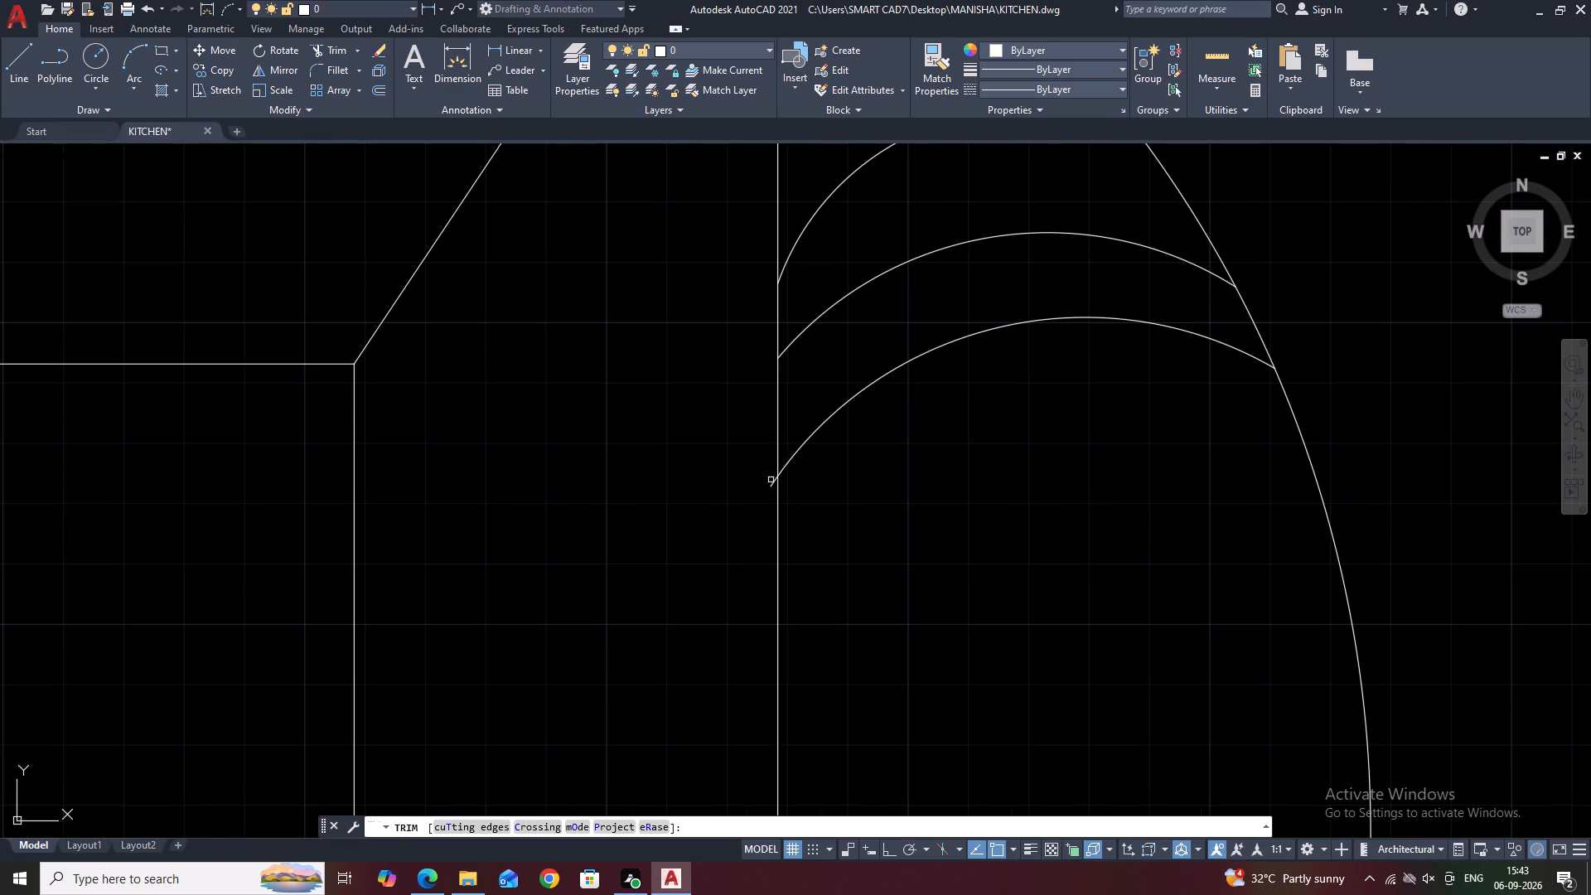
click(775, 483)
scroll(698, 416, down, 4)
key(Escape)
scroll(708, 364, up, 2)
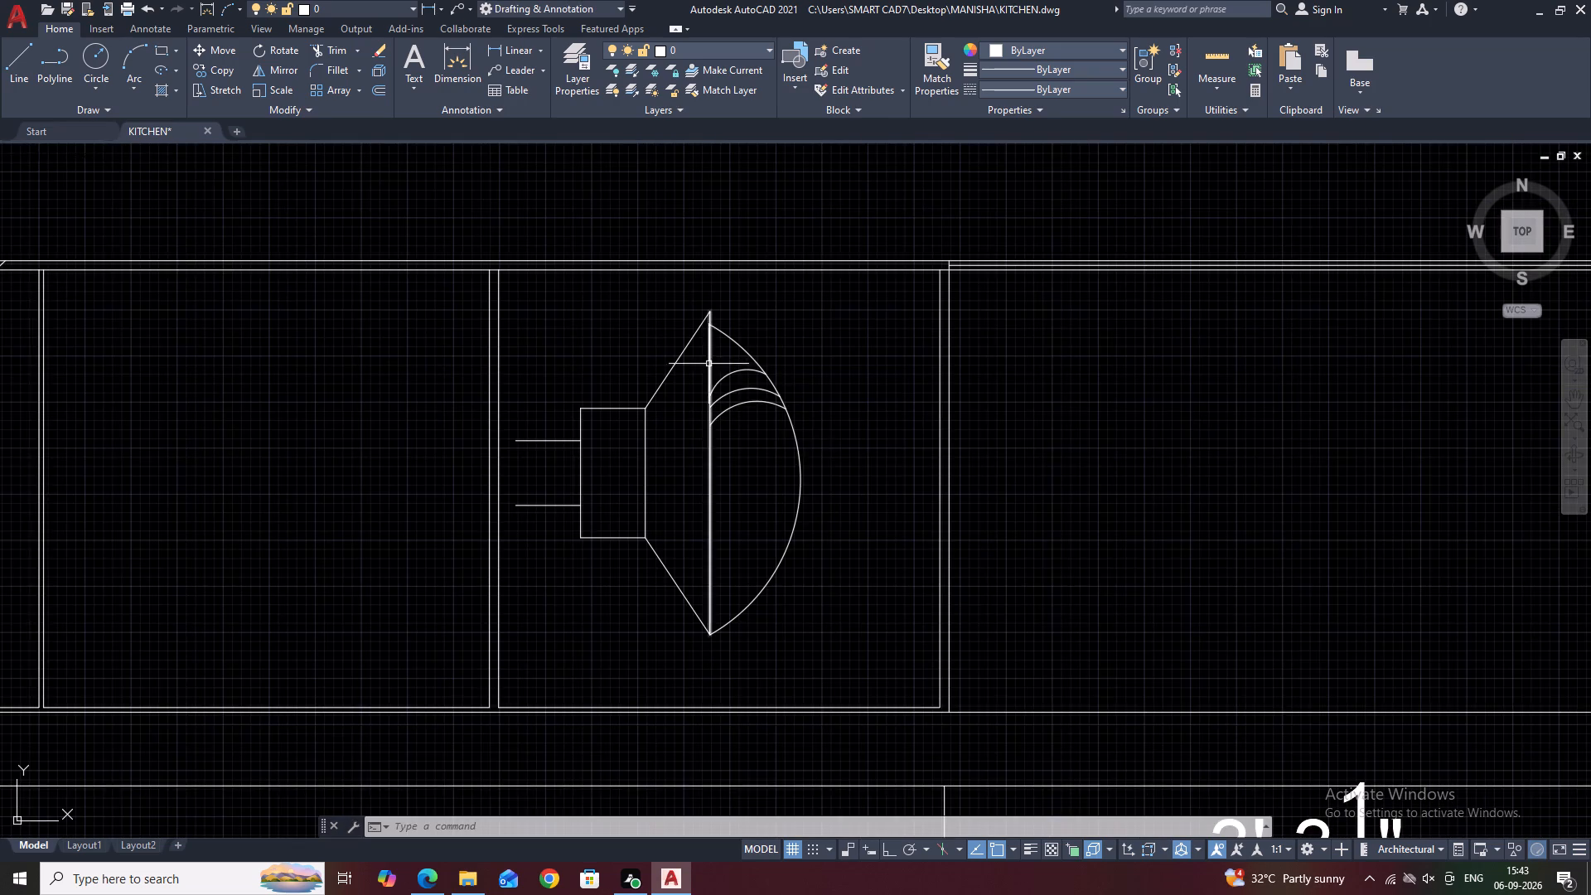
Flatten the top small arc by its midpoint and stretch its outer end farther down the large arc.
drag(781, 389, 776, 378)
click(767, 361)
scroll(779, 394, up, 2)
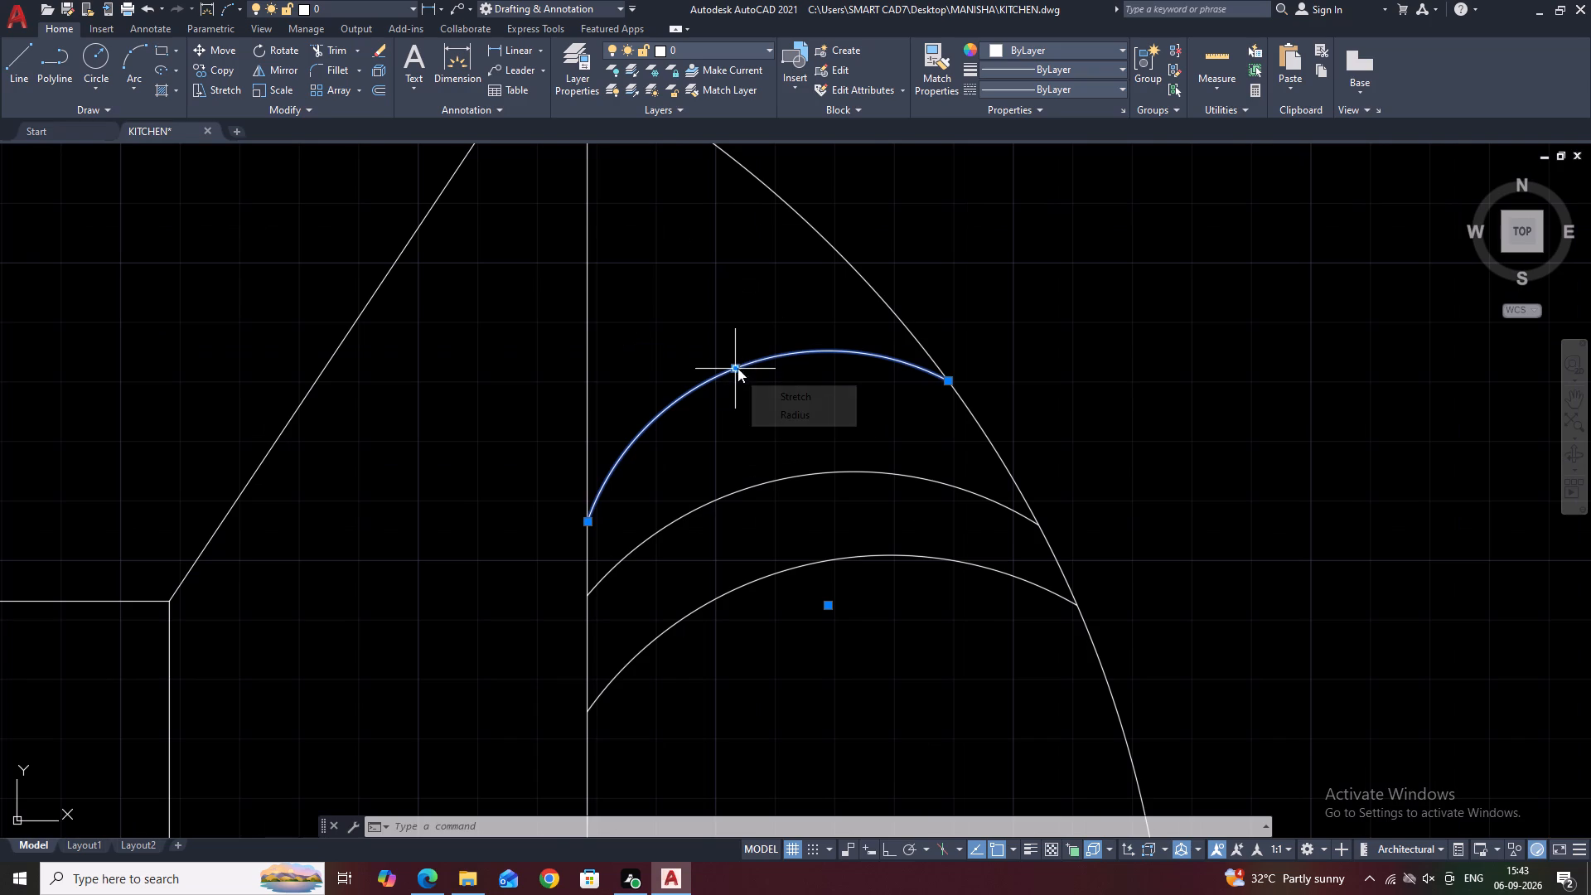
click(737, 368)
click(754, 399)
click(942, 380)
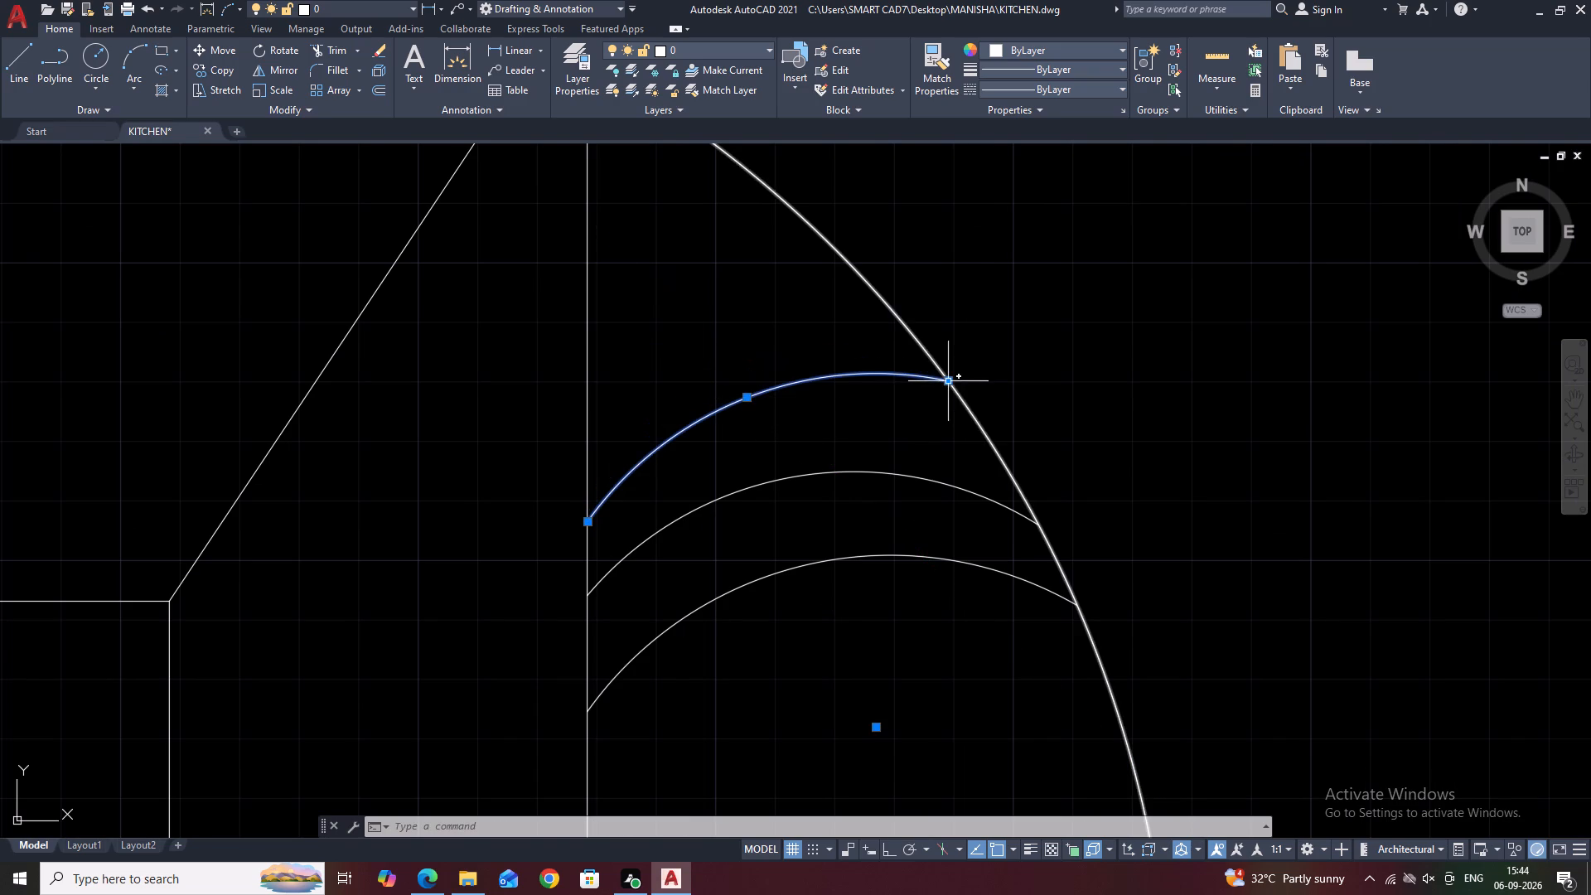
click(952, 382)
click(977, 423)
key(Escape)
scroll(869, 354, down, 3)
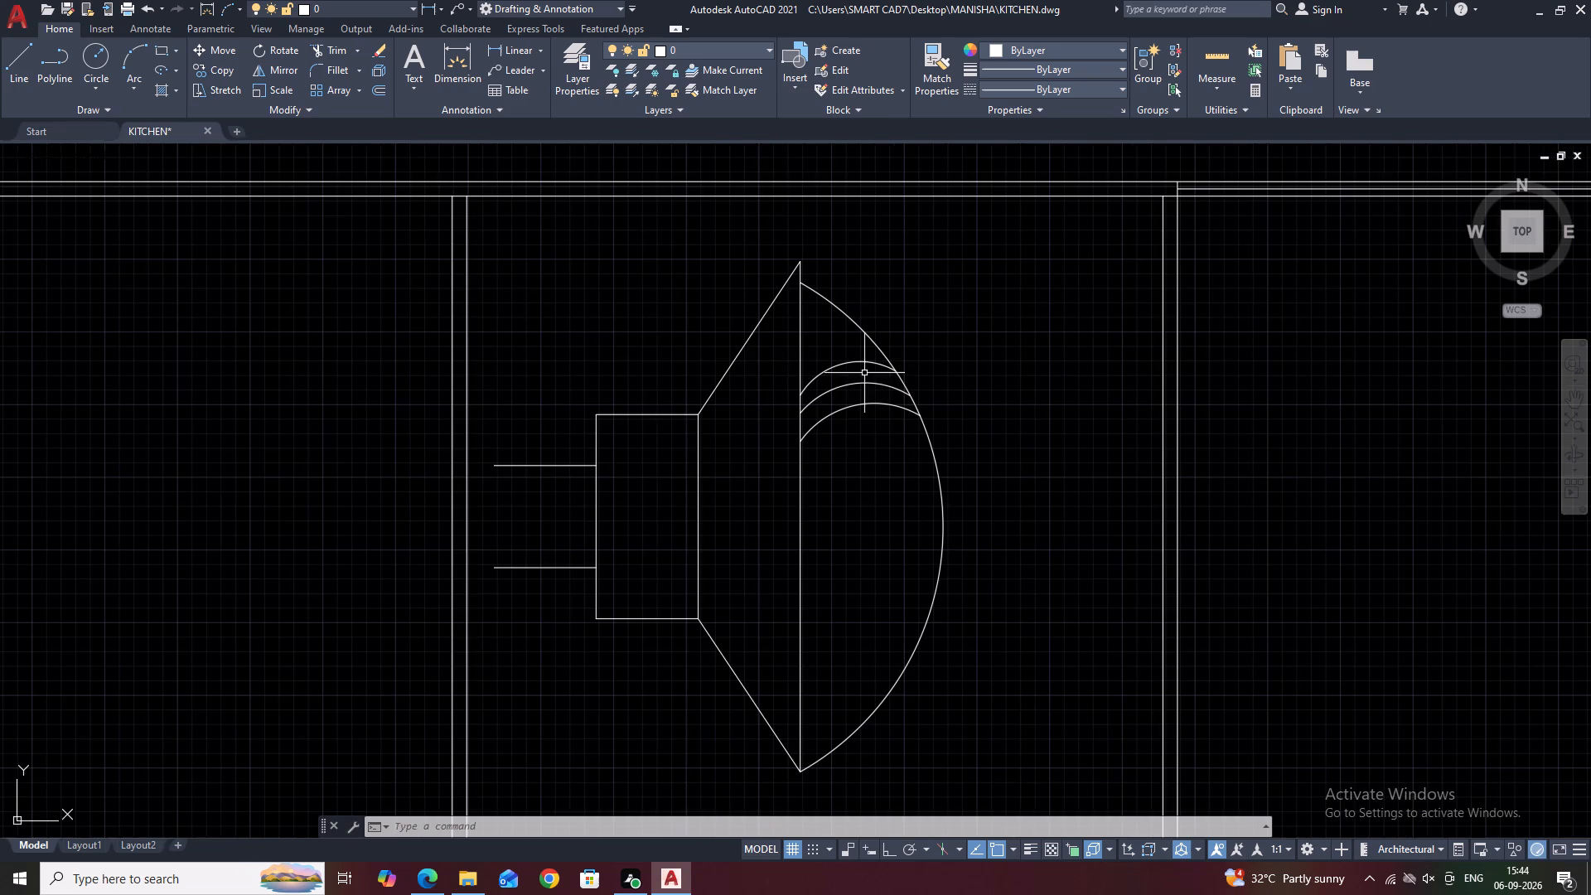
Mirror the three small arcs about a horizontal axis through the large arc's midpoint, keeping the originals.
click(763, 349)
click(932, 491)
middle_drag(853, 402, 878, 458)
key(m)
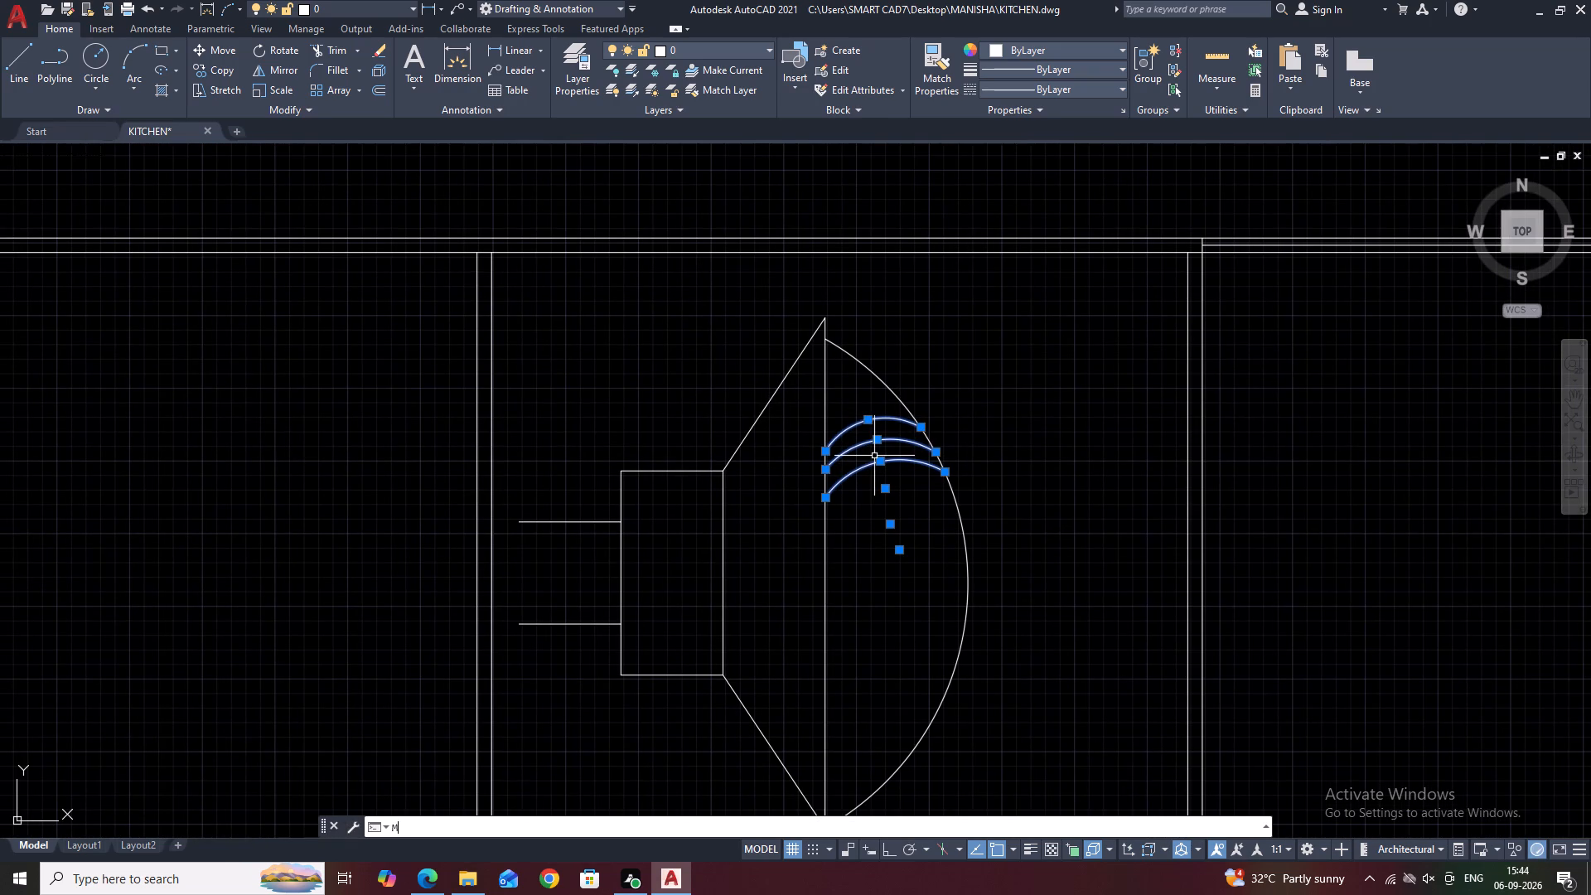
text(I)
key(space)
click(967, 584)
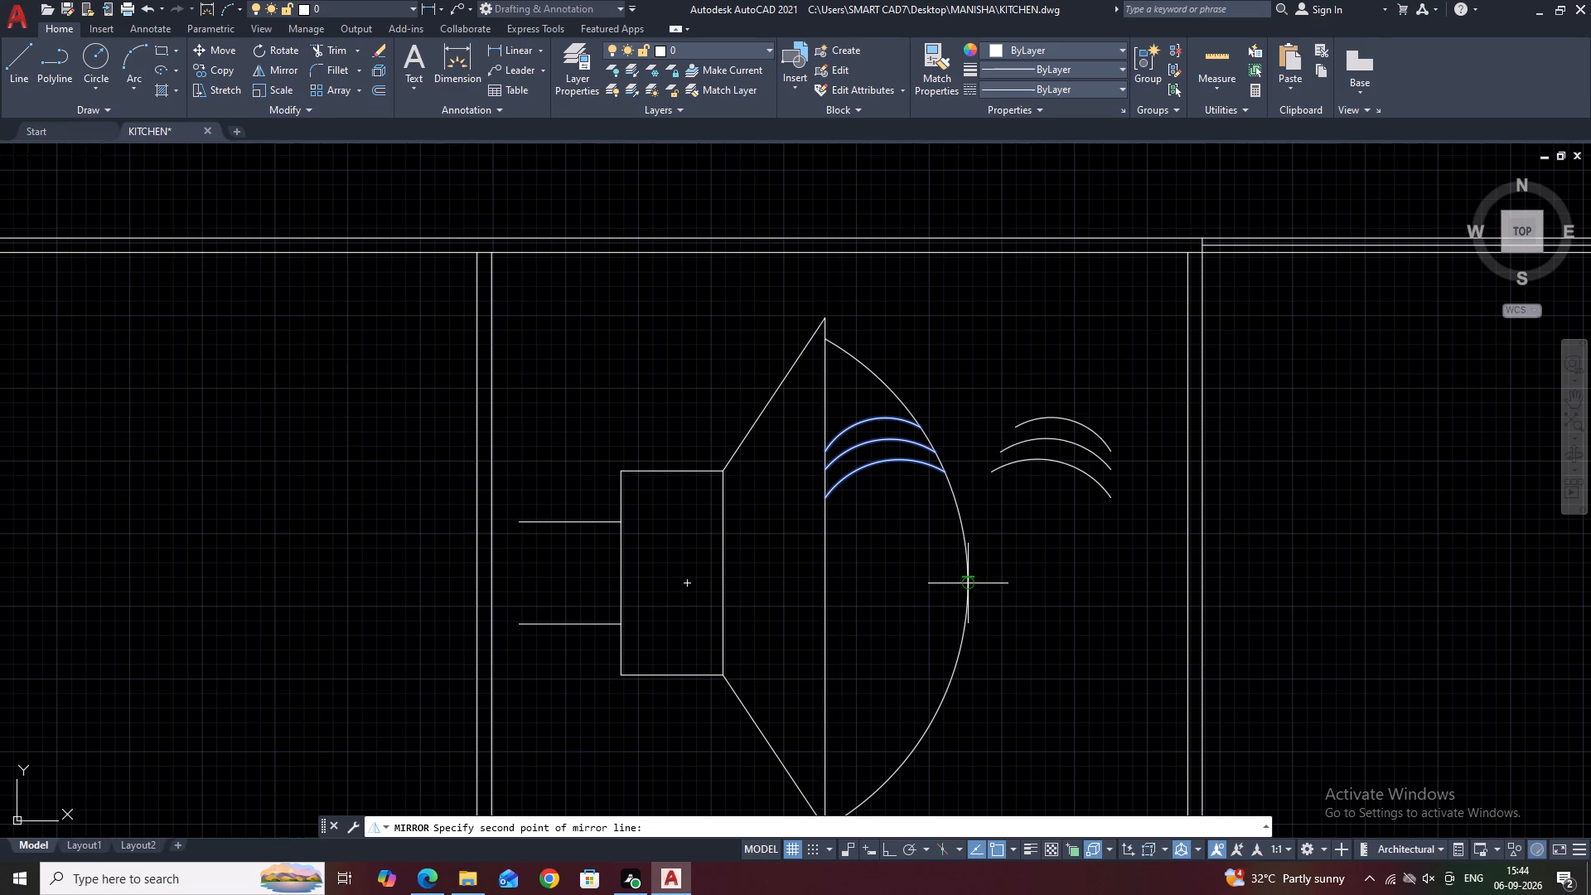
scroll(965, 572, down, 2)
key(F8)
click(1042, 582)
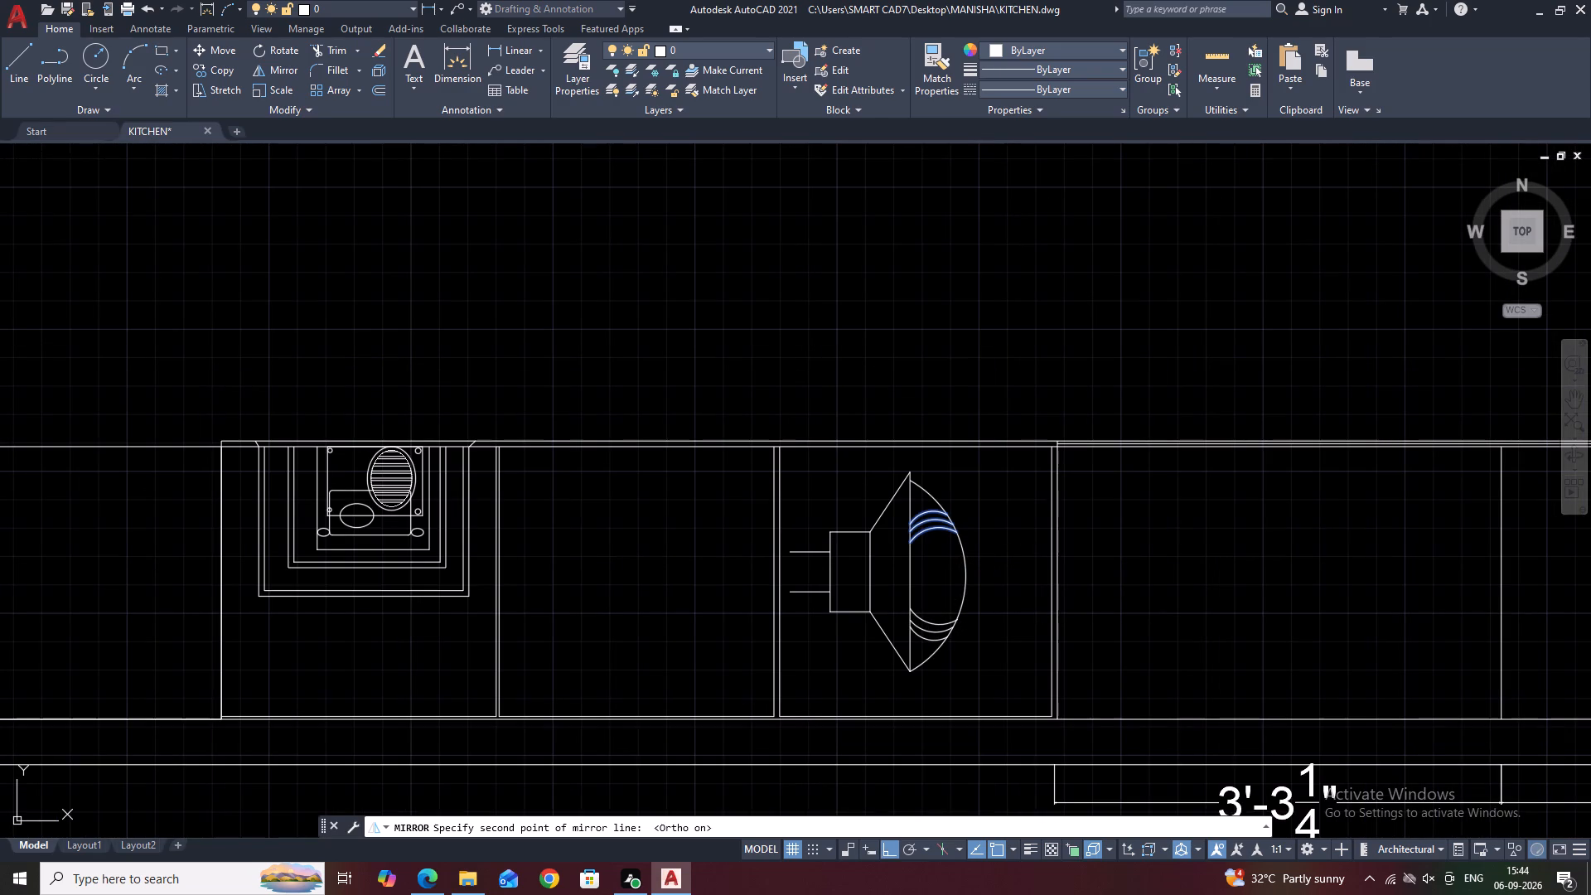
key(Delete)
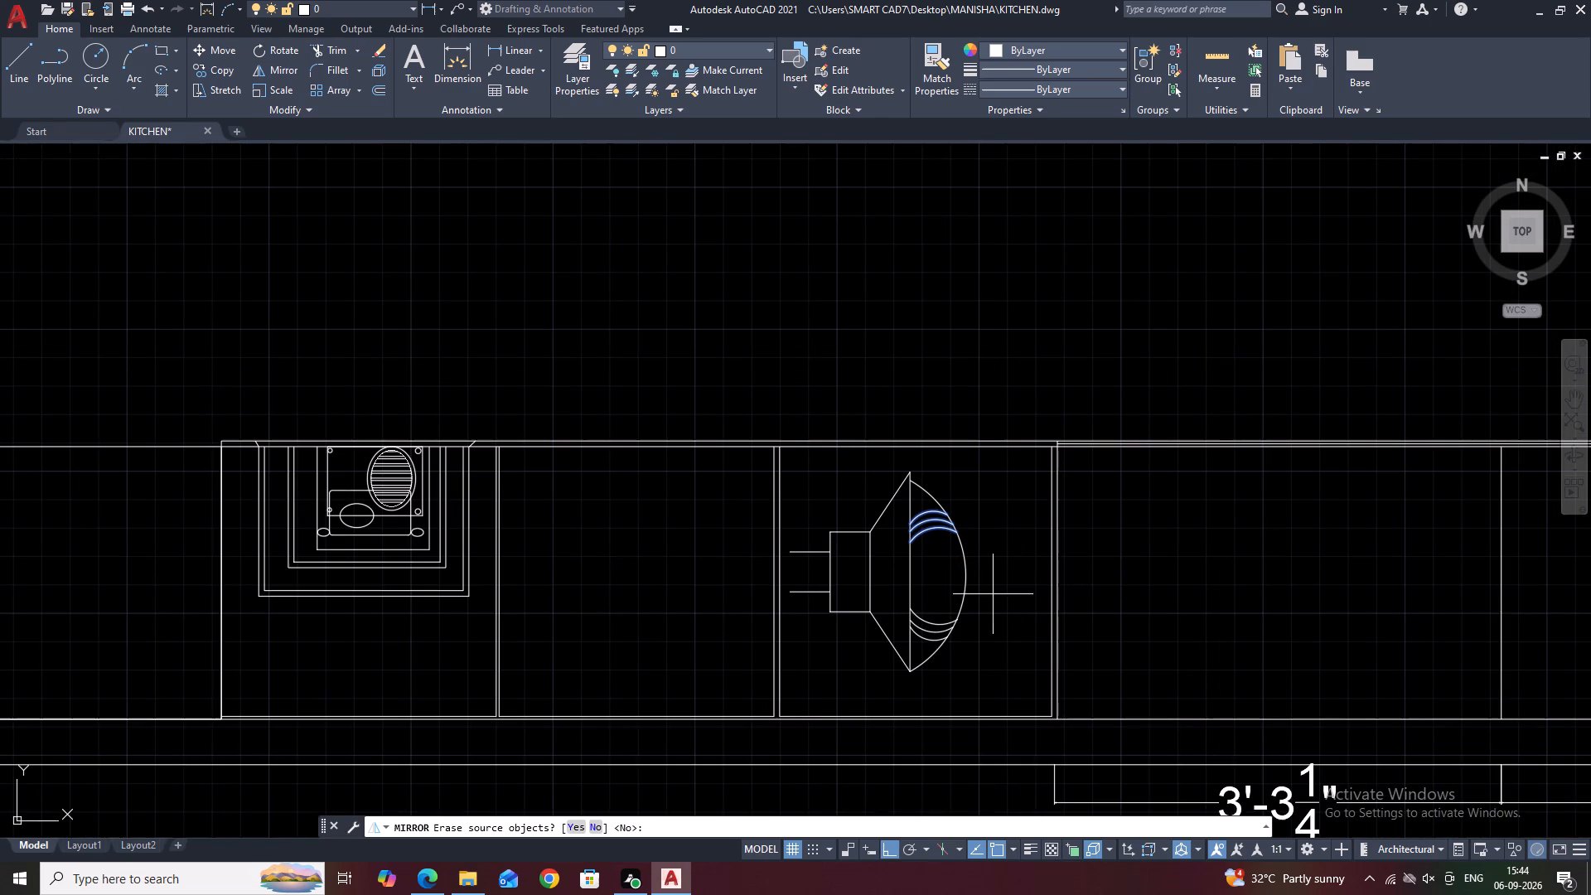
key(Return)
Draw a horizontal line from the middle of the alarm symbol's vertical line to just past the large arc.
middle_drag(951, 588, 972, 547)
scroll(934, 563, up, 1)
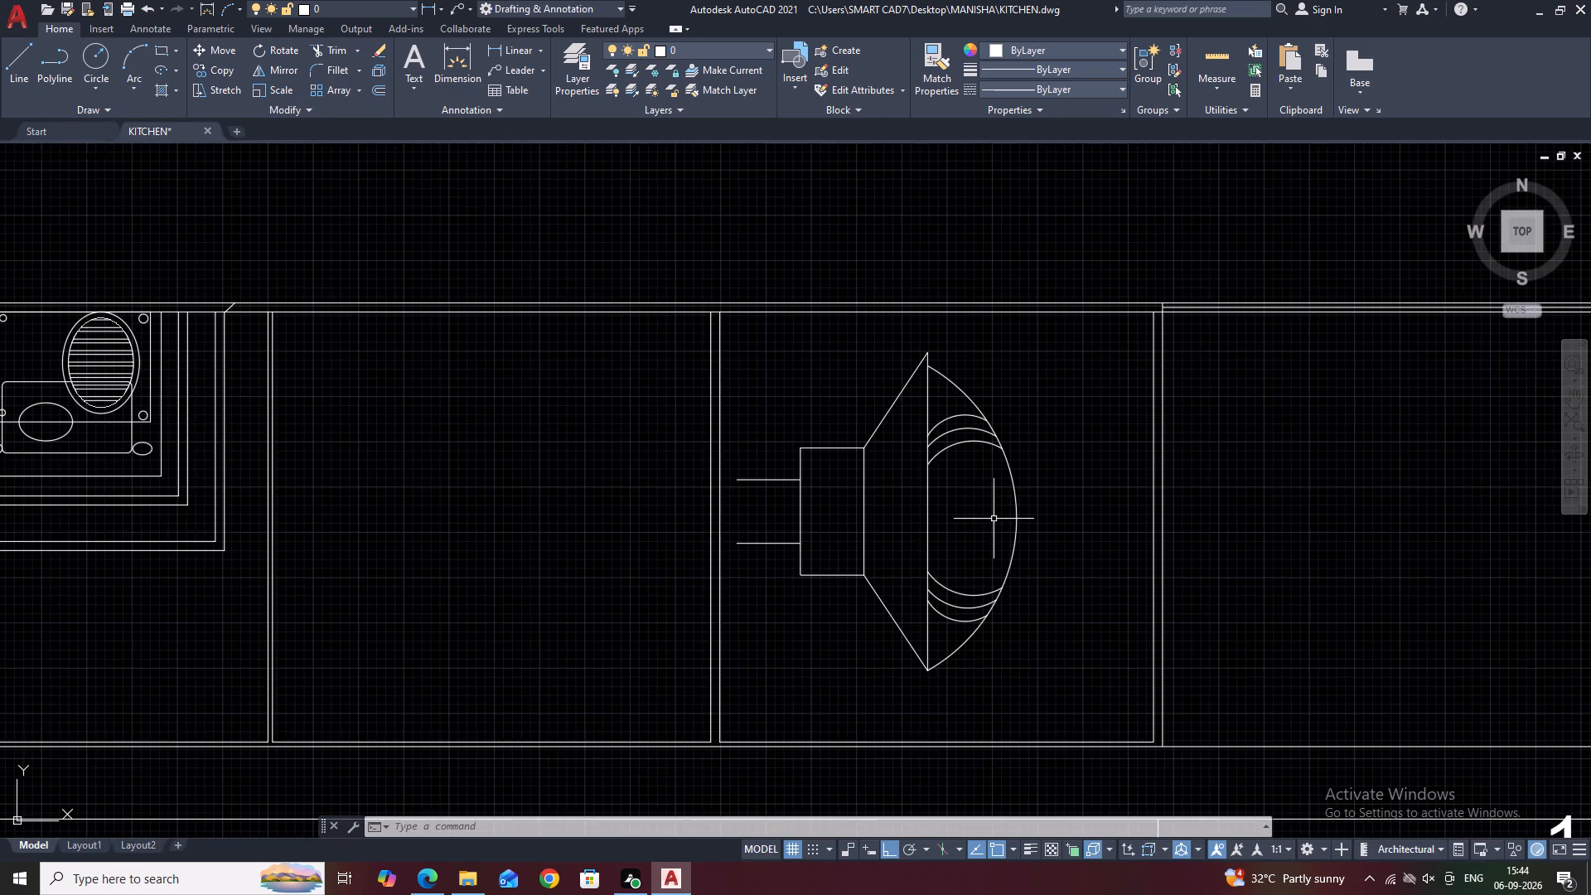
middle_drag(990, 515, 950, 481)
middle_drag(765, 481, 831, 466)
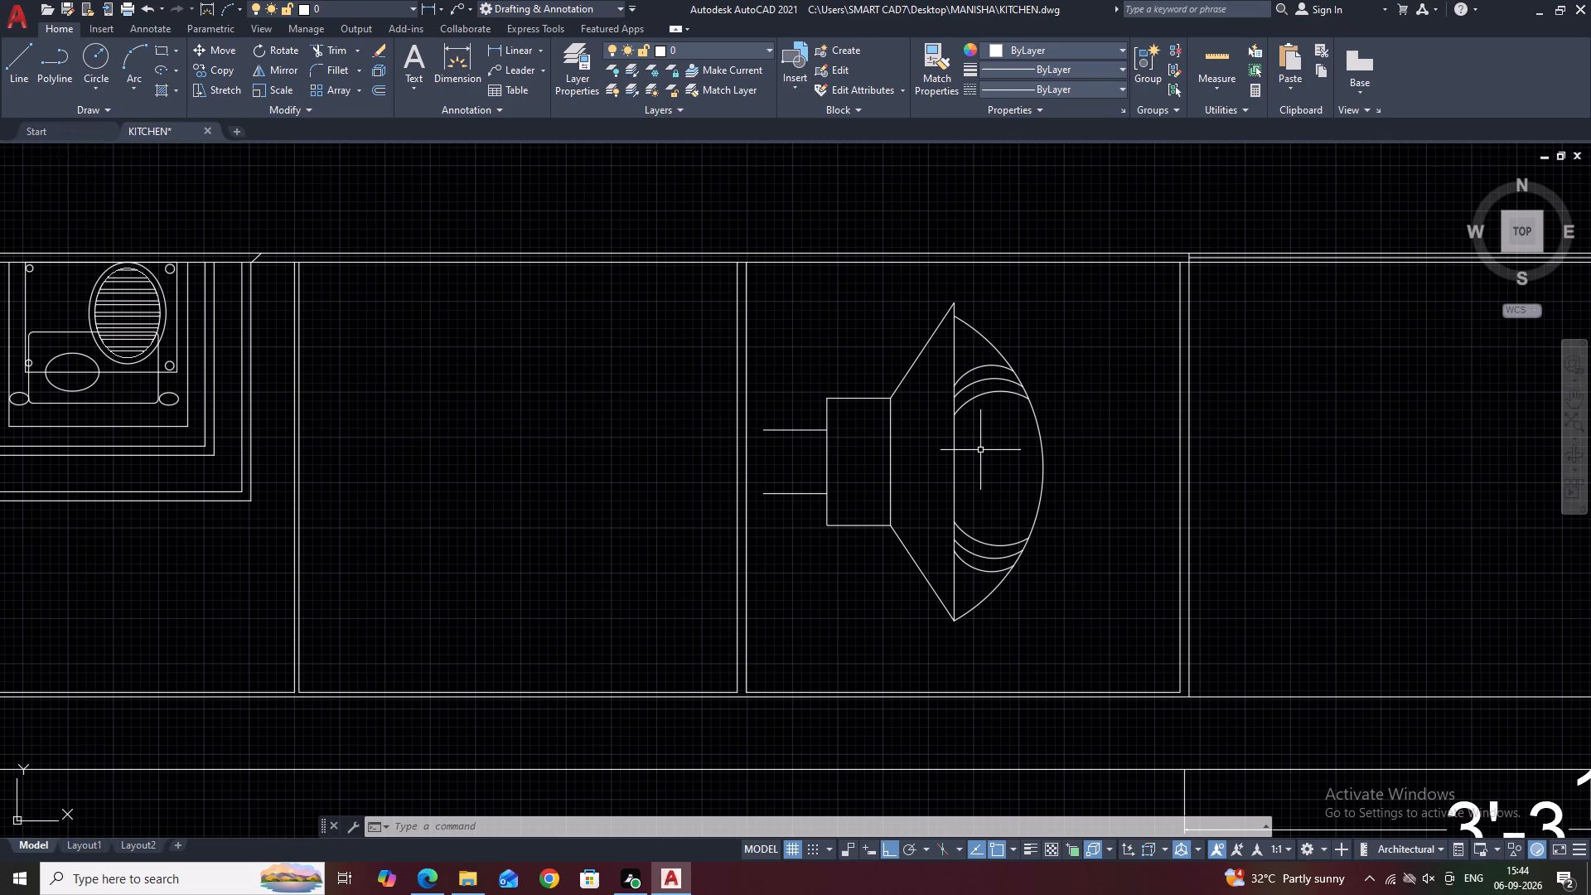
key(l)
key(space)
click(951, 472)
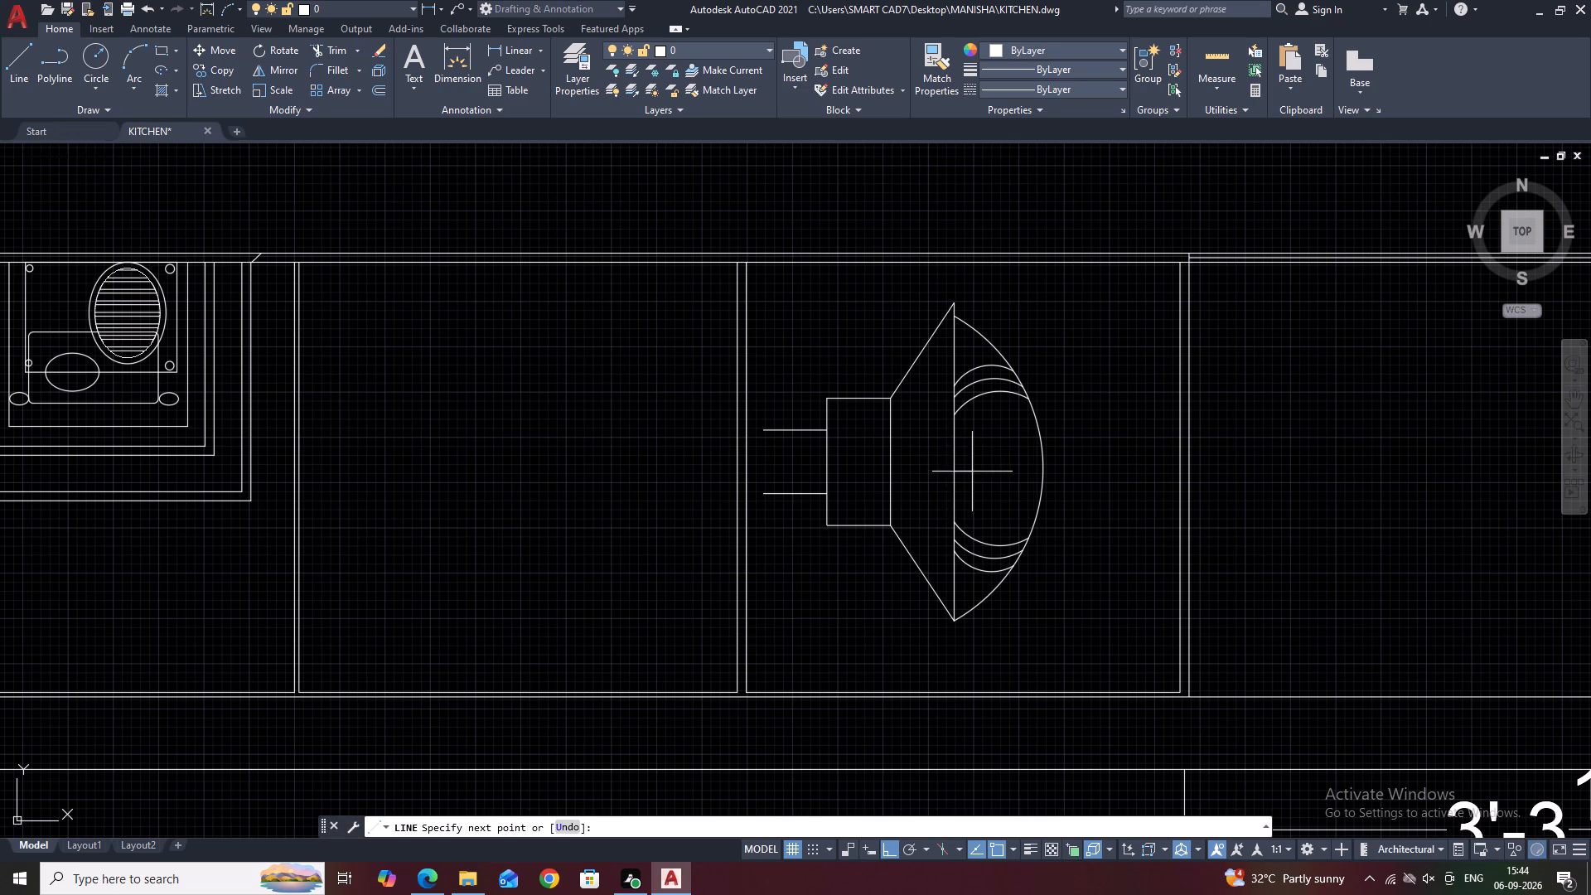
click(1056, 467)
key(Escape)
Trim the new horizontal line's overhang beyond the large arc.
text(TR)
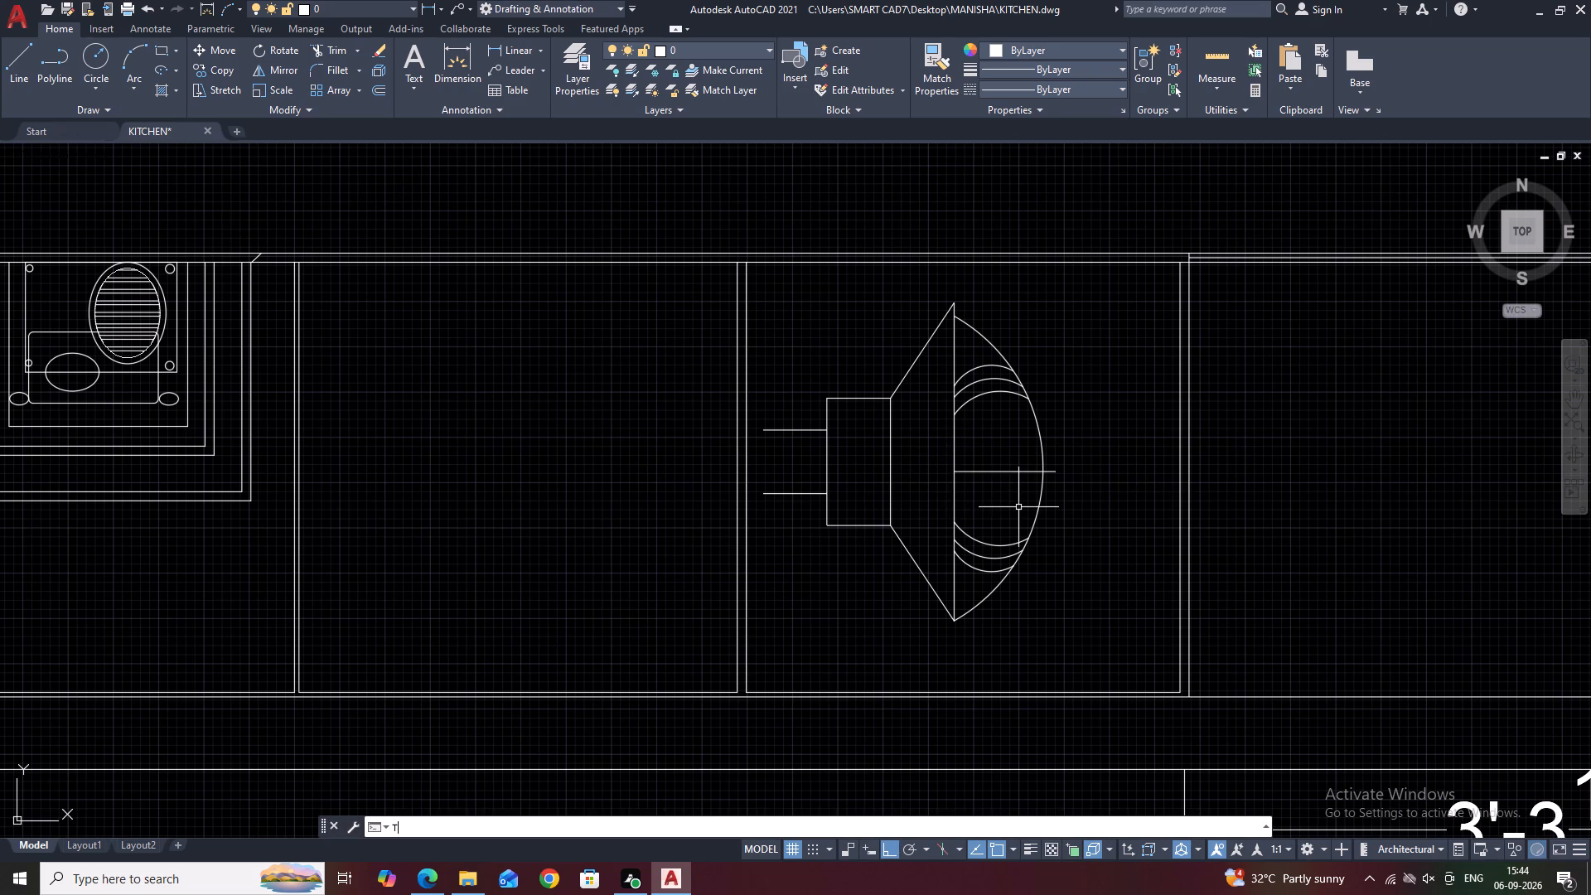
key(space)
scroll(1038, 491, up, 2)
click(1060, 447)
drag(1052, 412, 1052, 399)
key(Escape)
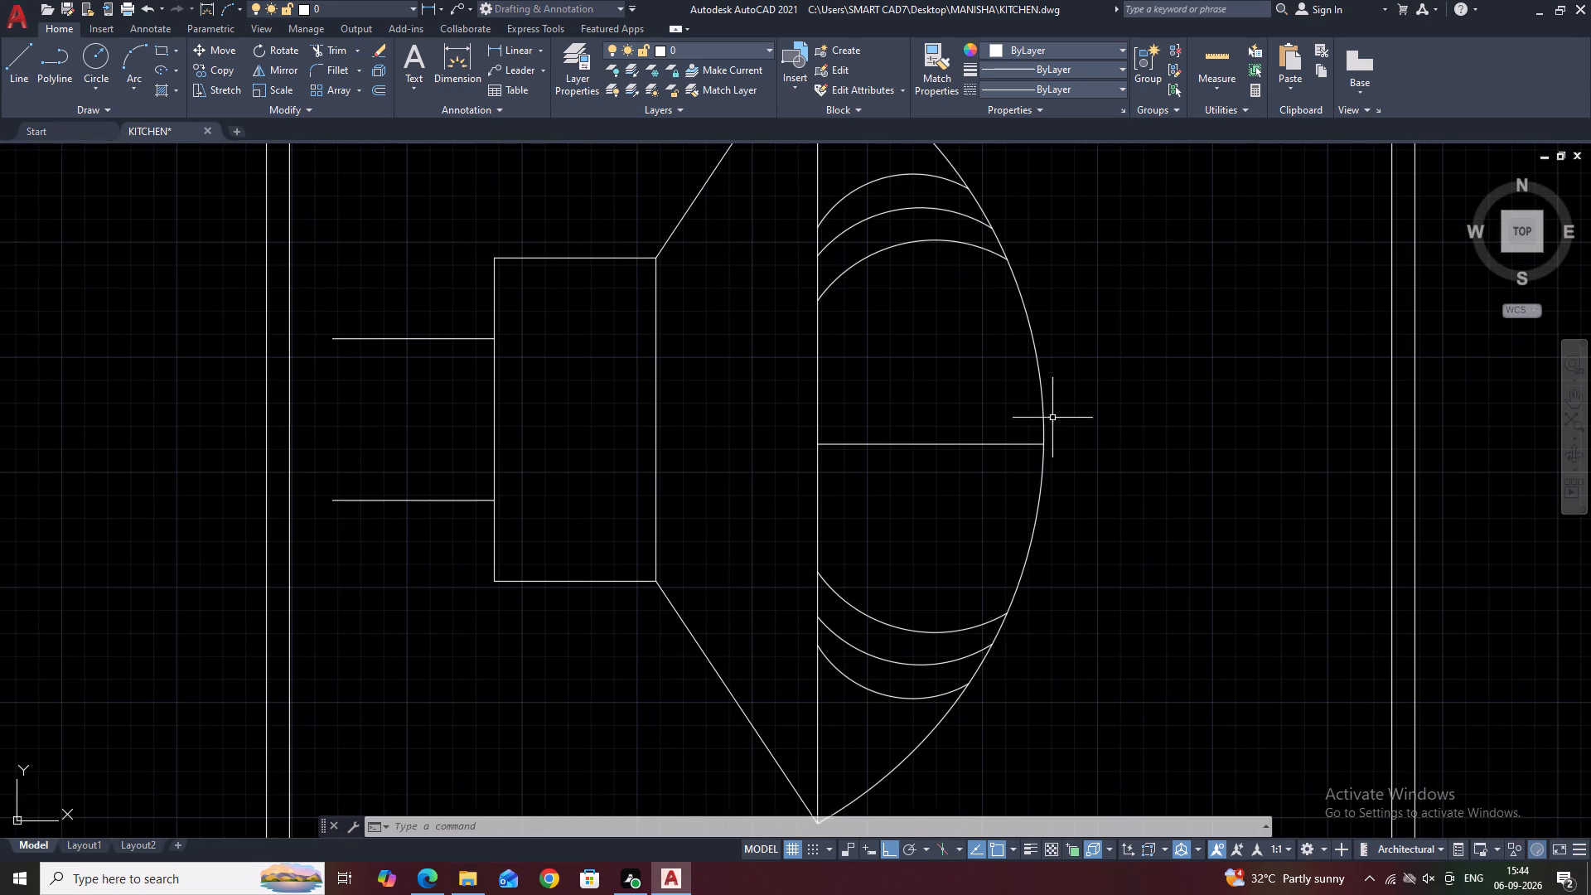
Draw a rectangle around the fixture symbol in the third compartment, from the counter's front edge to just above the compartment's bottom line.
scroll(1052, 440, down, 6)
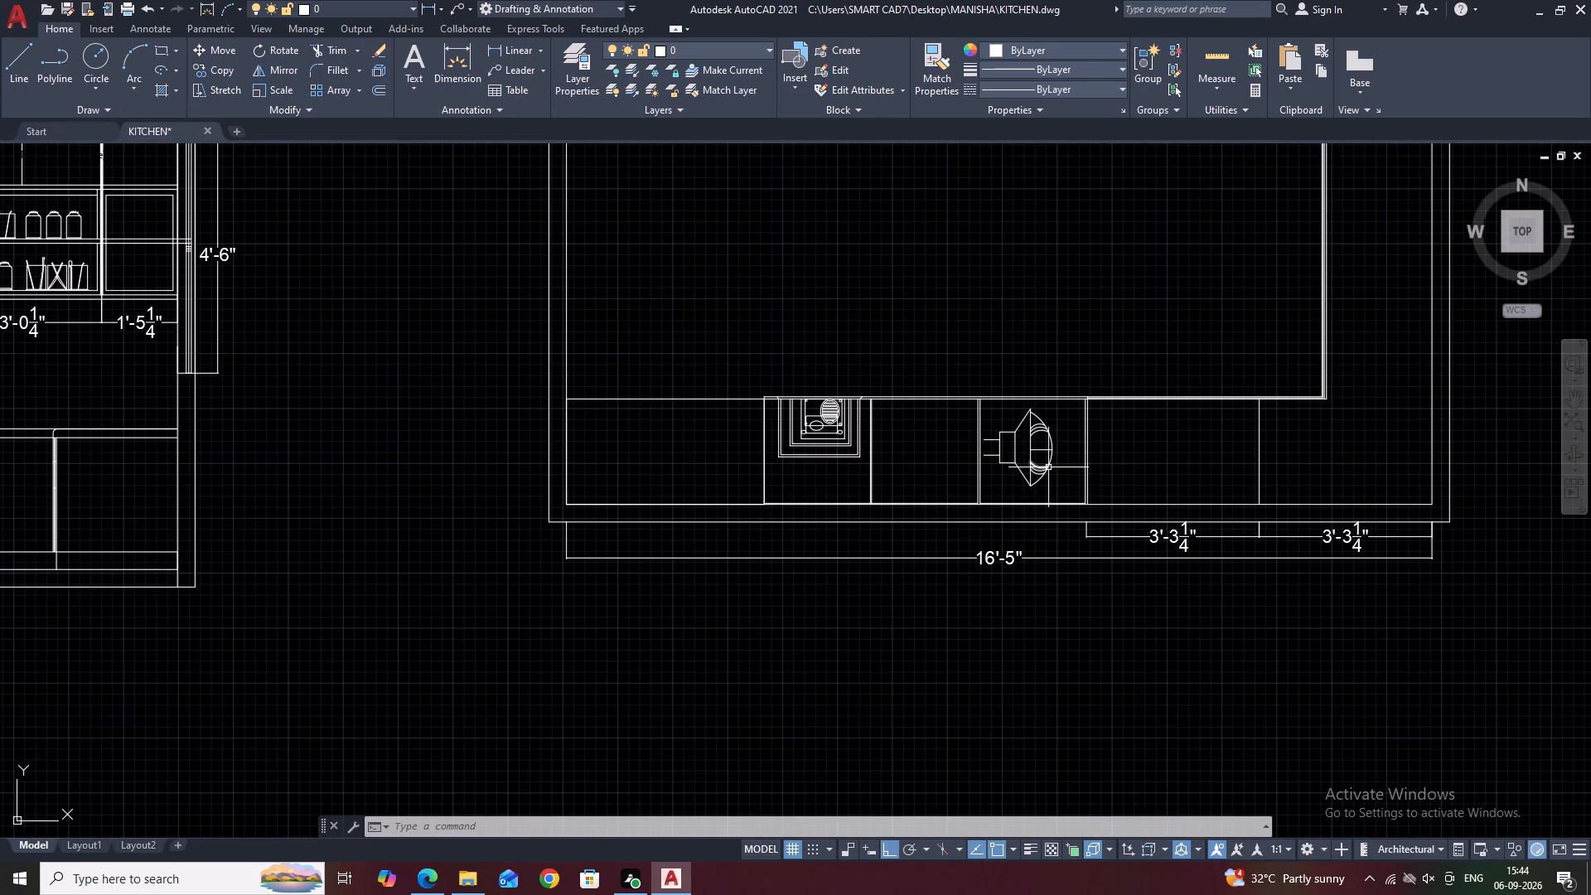
scroll(1042, 442, up, 2)
scroll(902, 474, up, 1)
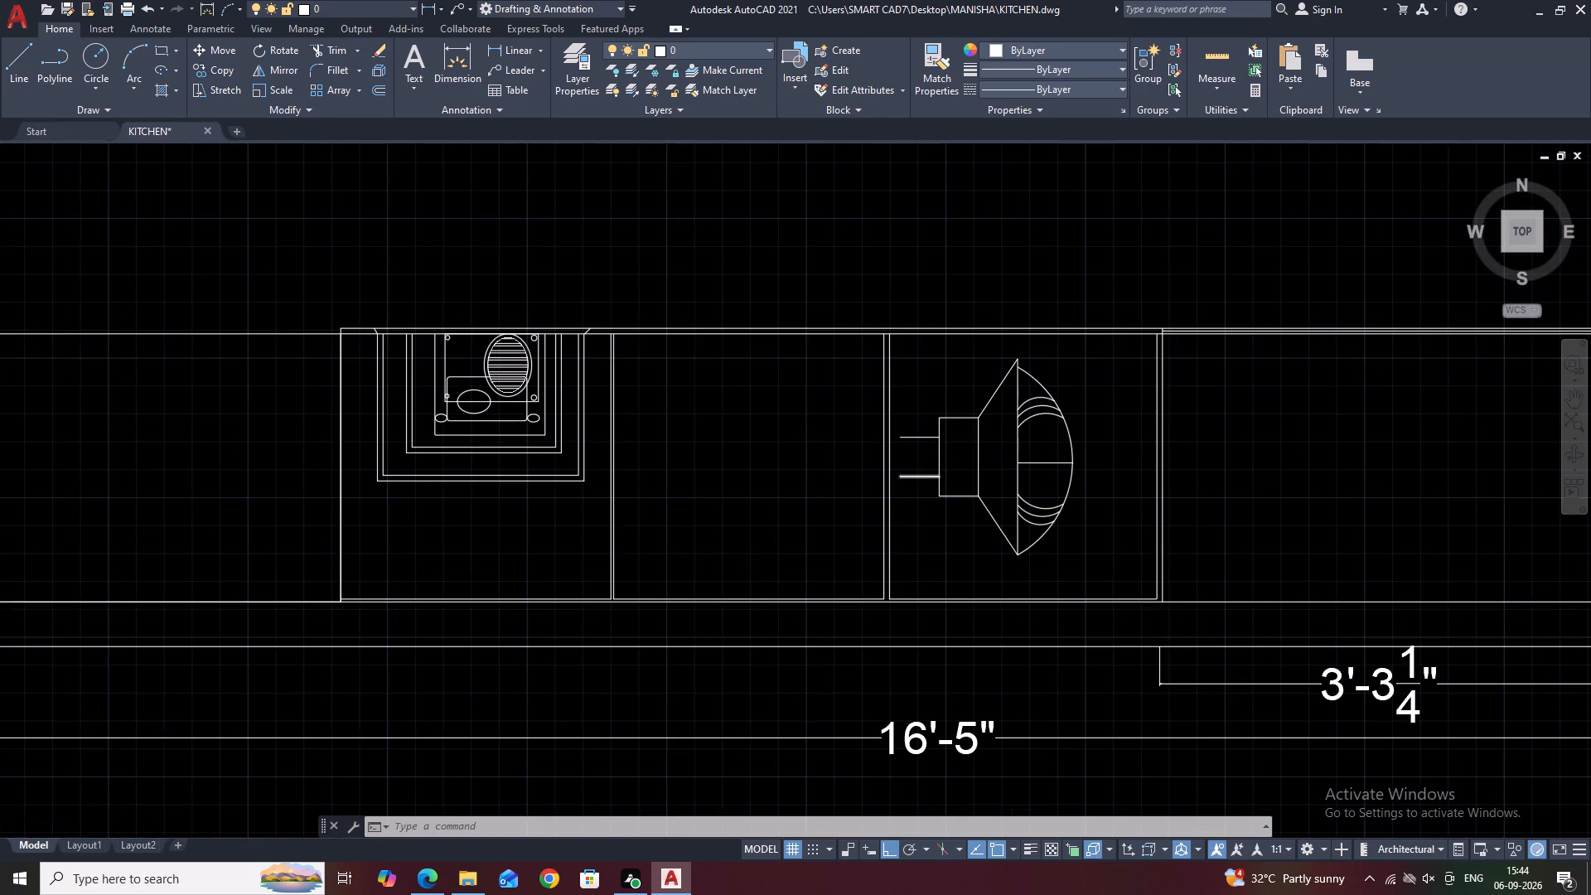
scroll(902, 474, up, 1)
scroll(1040, 404, down, 4)
middle_drag(1121, 394, 969, 416)
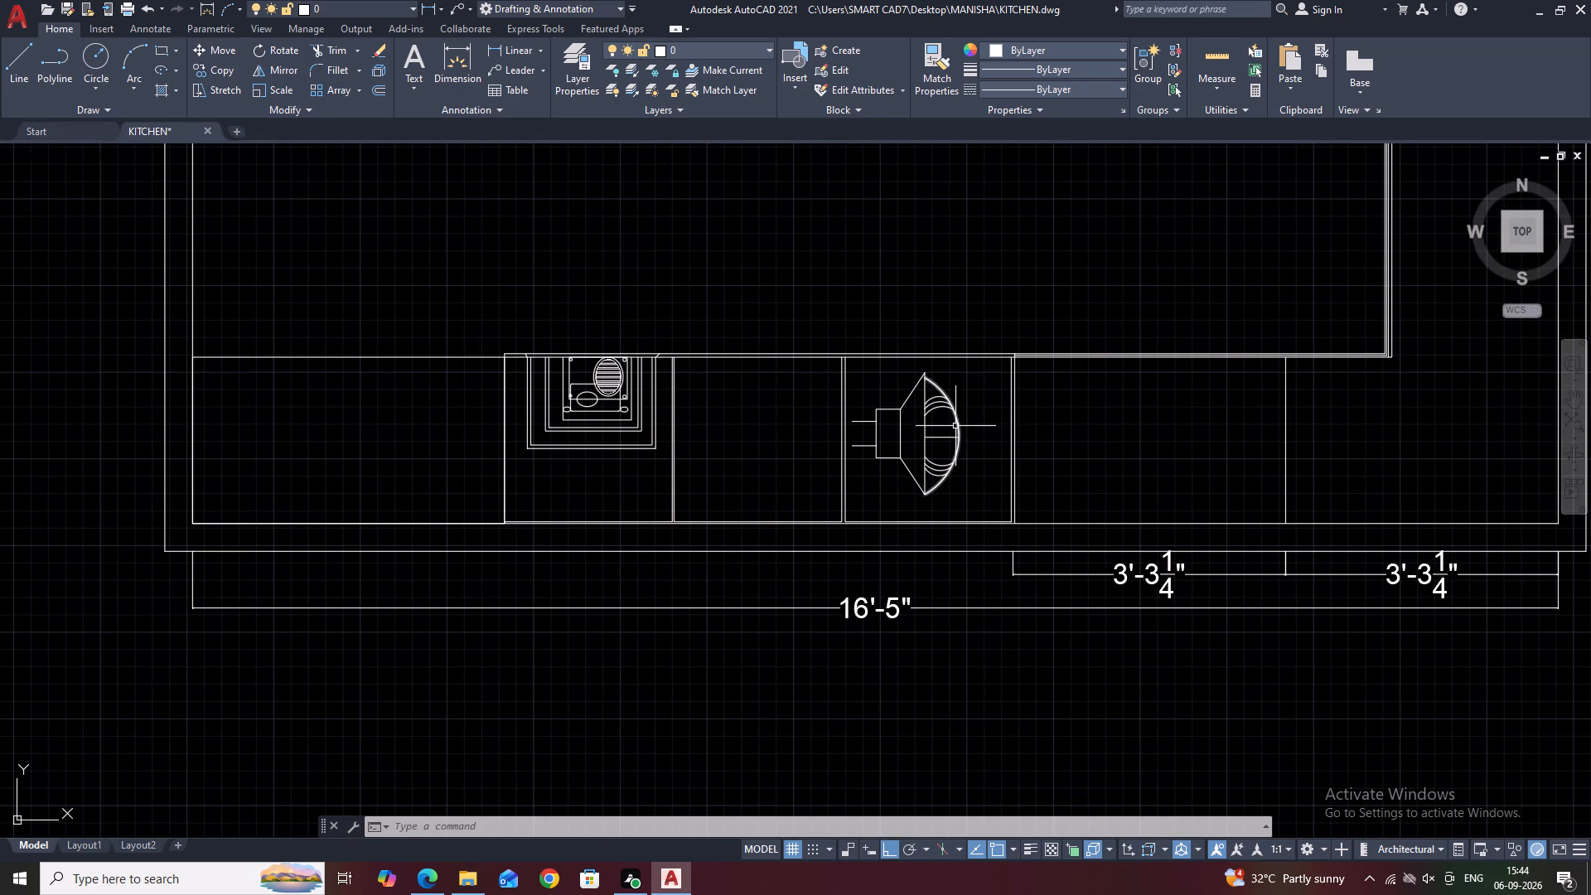
middle_drag(1049, 523, 980, 500)
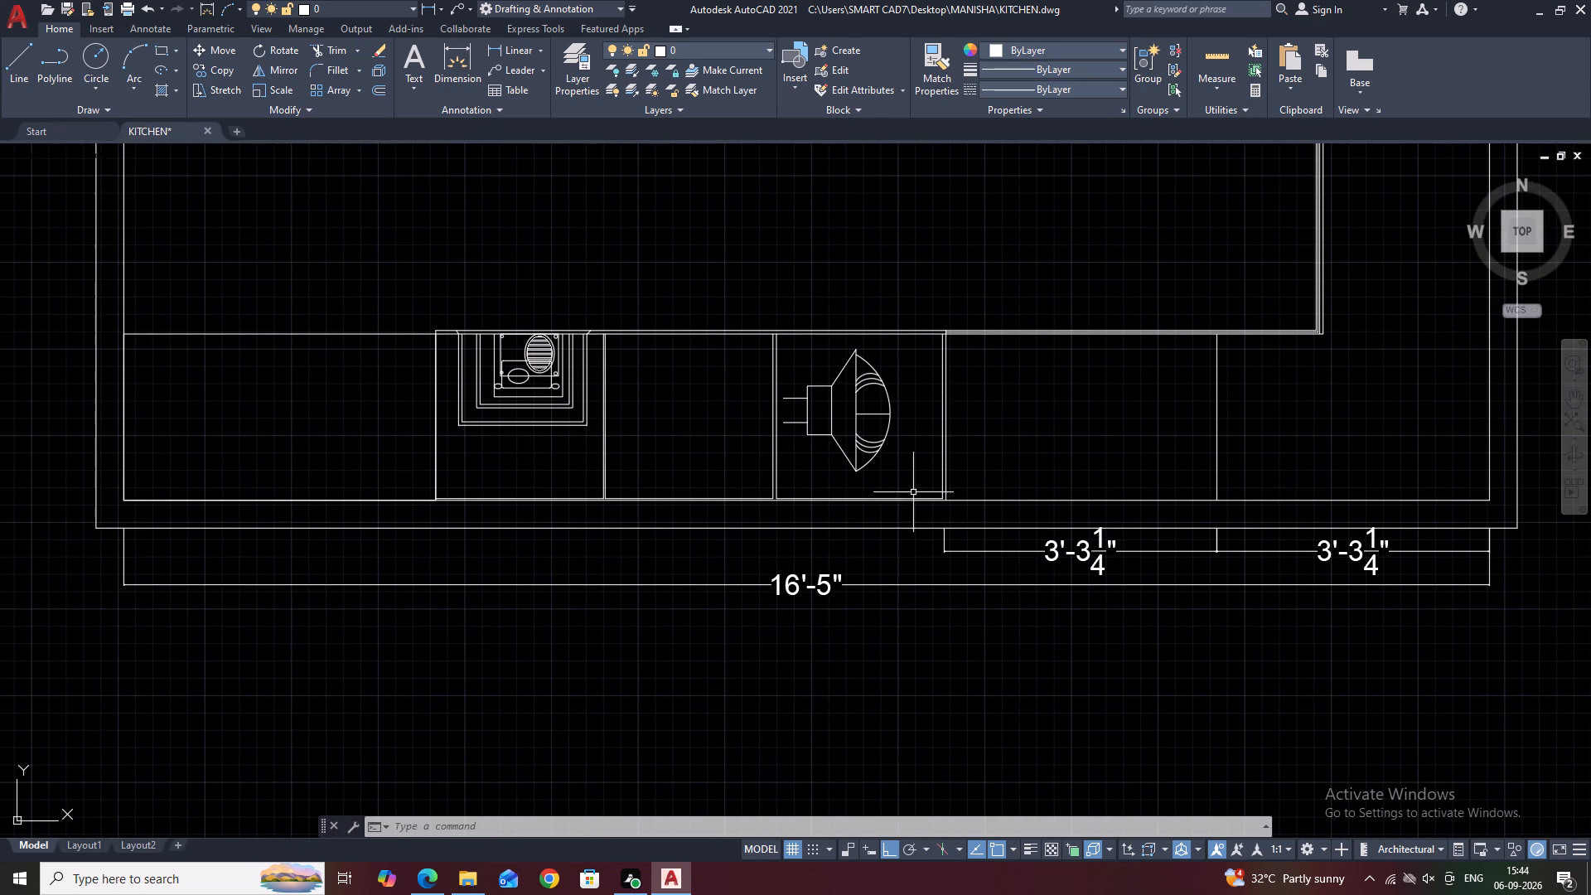
middle_drag(786, 390, 826, 402)
text(RE)
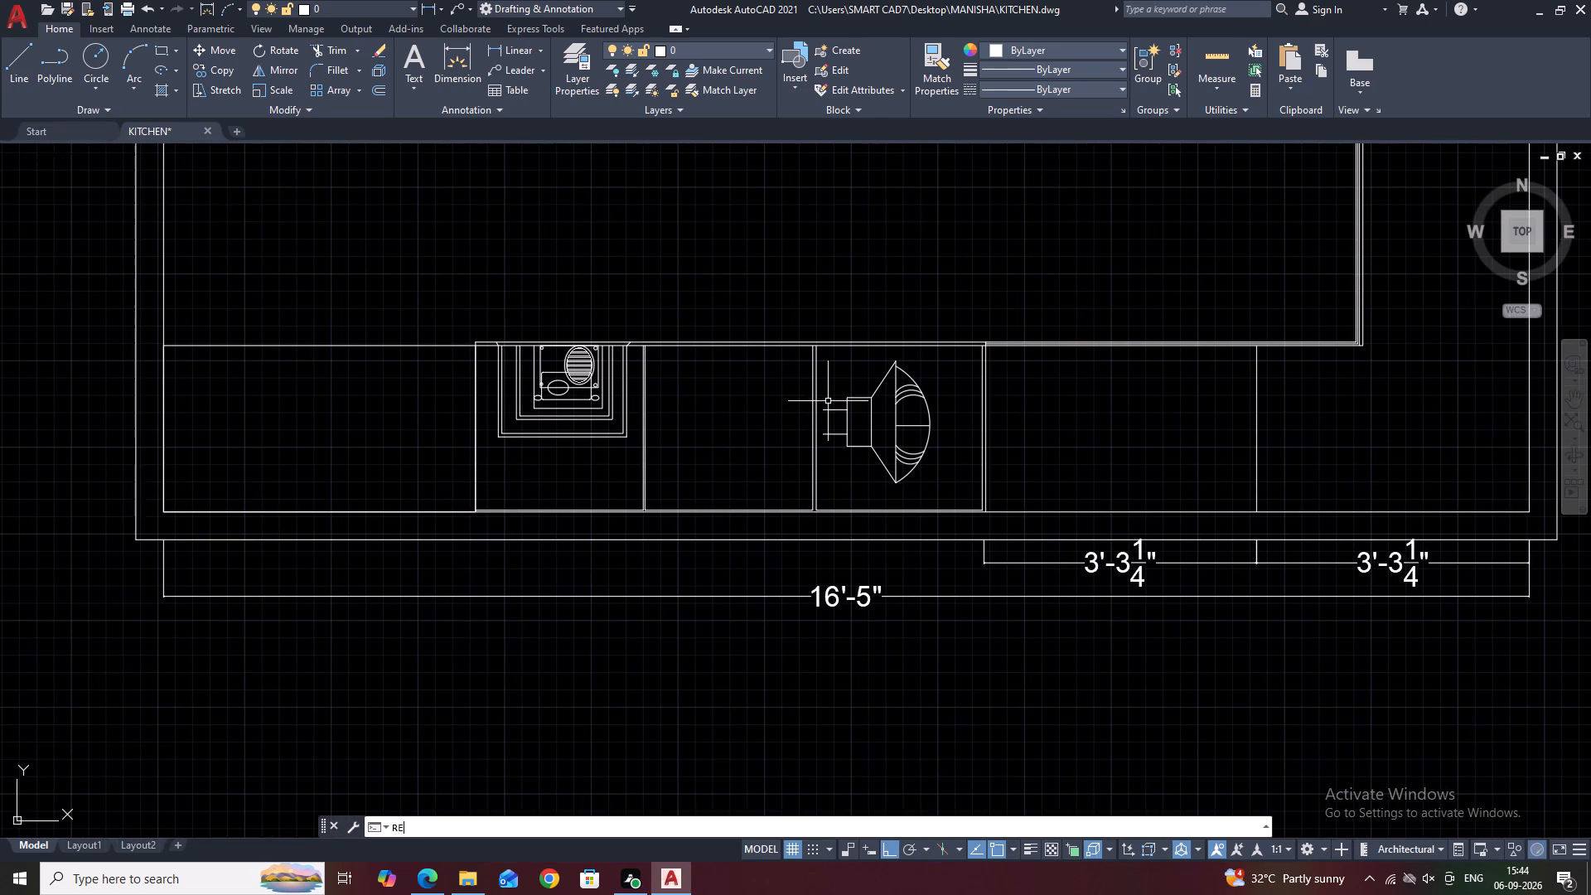
key(c)
key(space)
scroll(841, 340, up, 2)
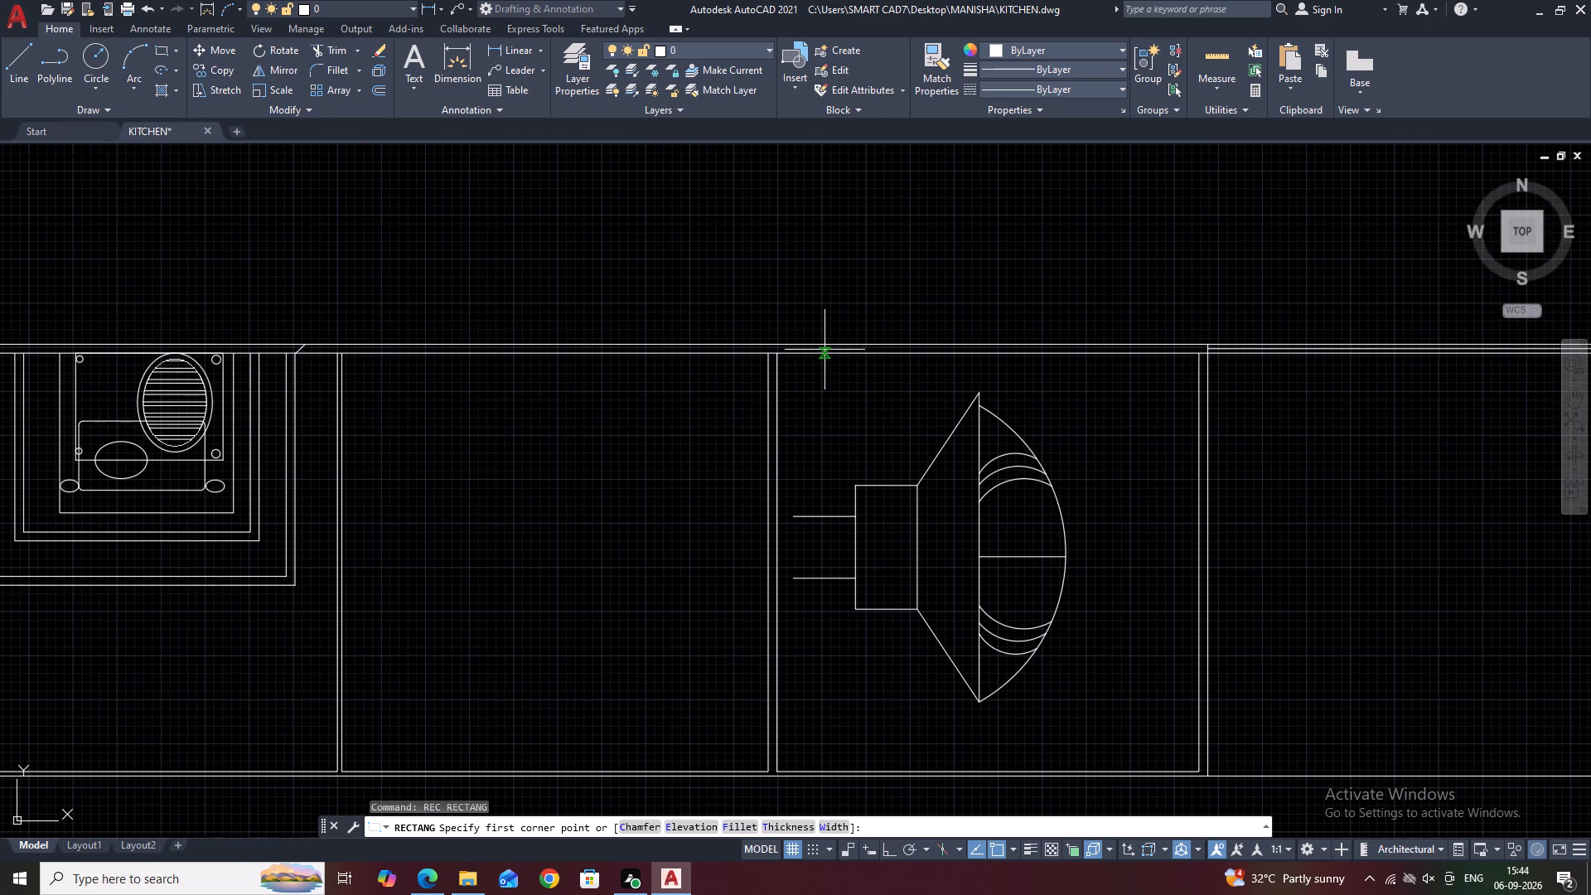
click(810, 343)
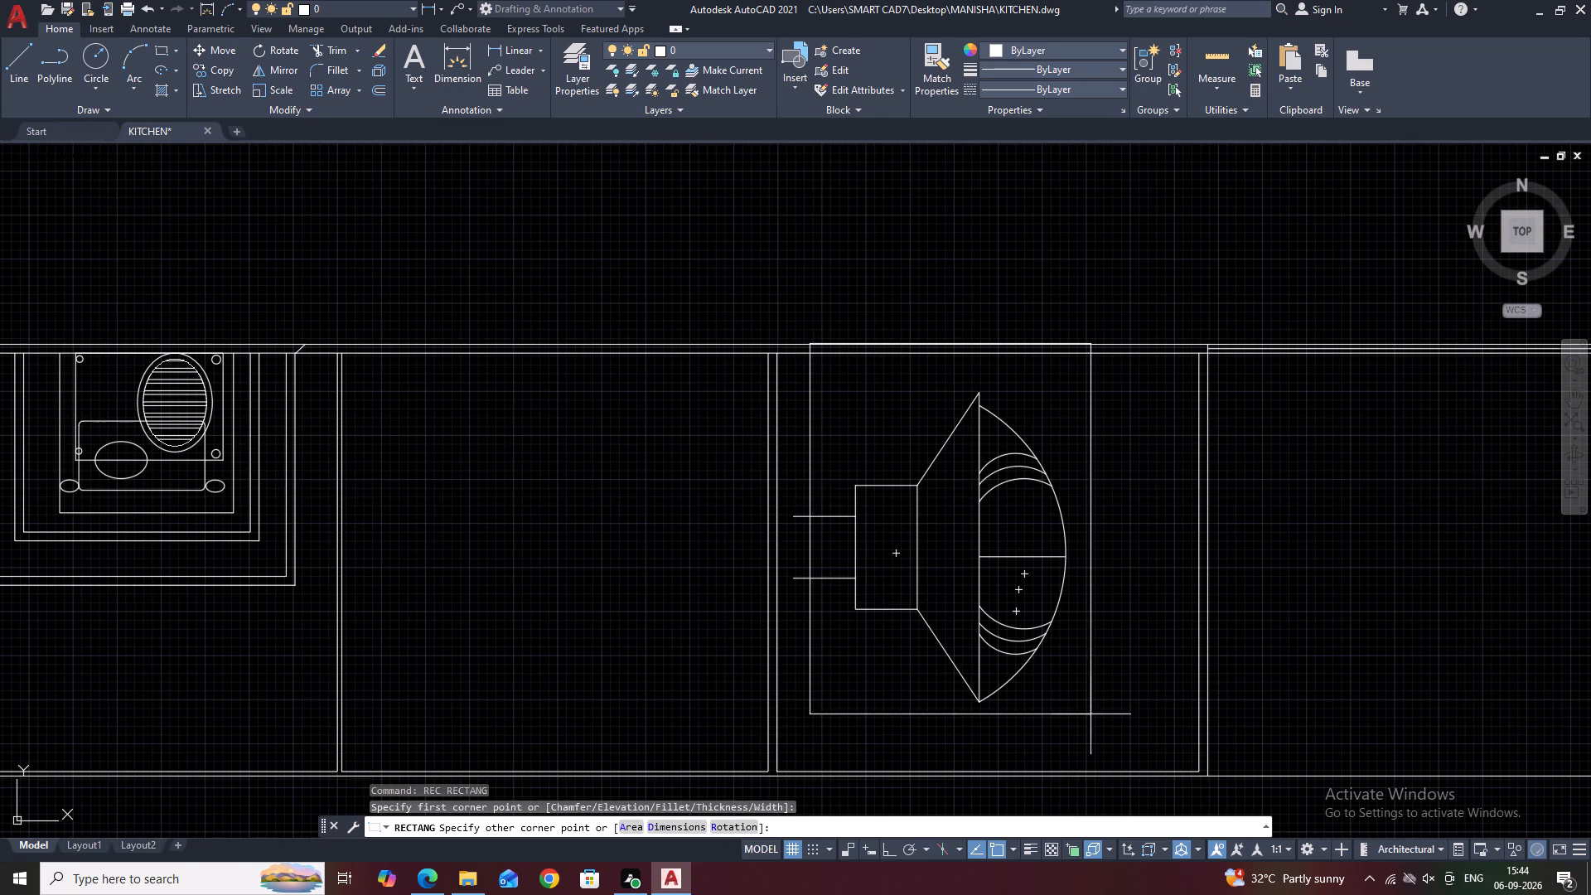
click(1167, 734)
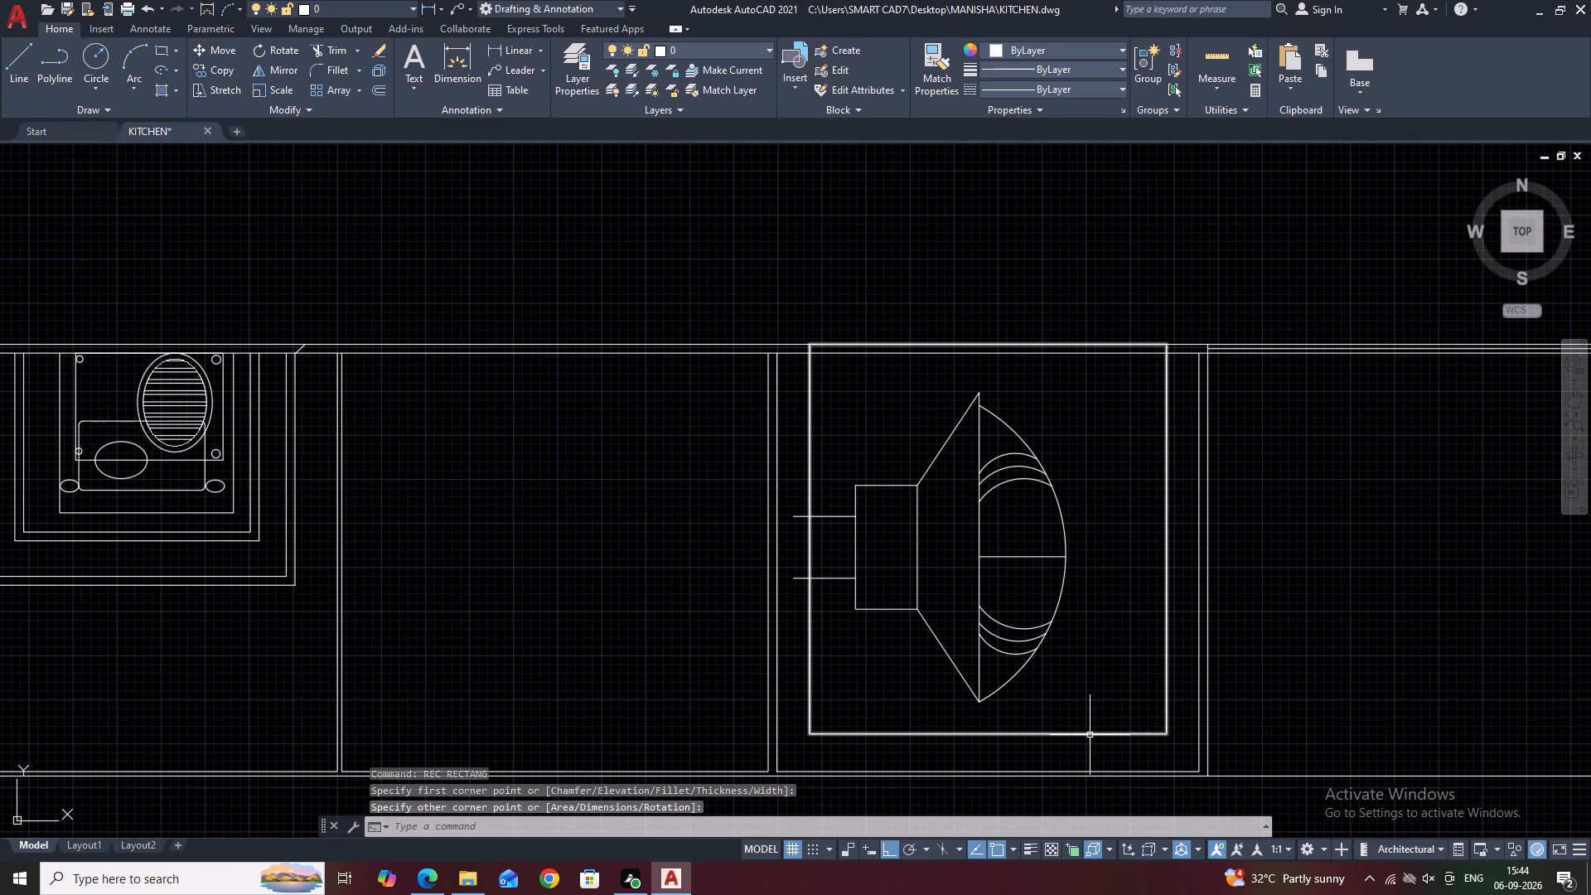
Draw a horizontal line across the full width of the new rectangle, just above its bottom edge.
text(L)
key(space)
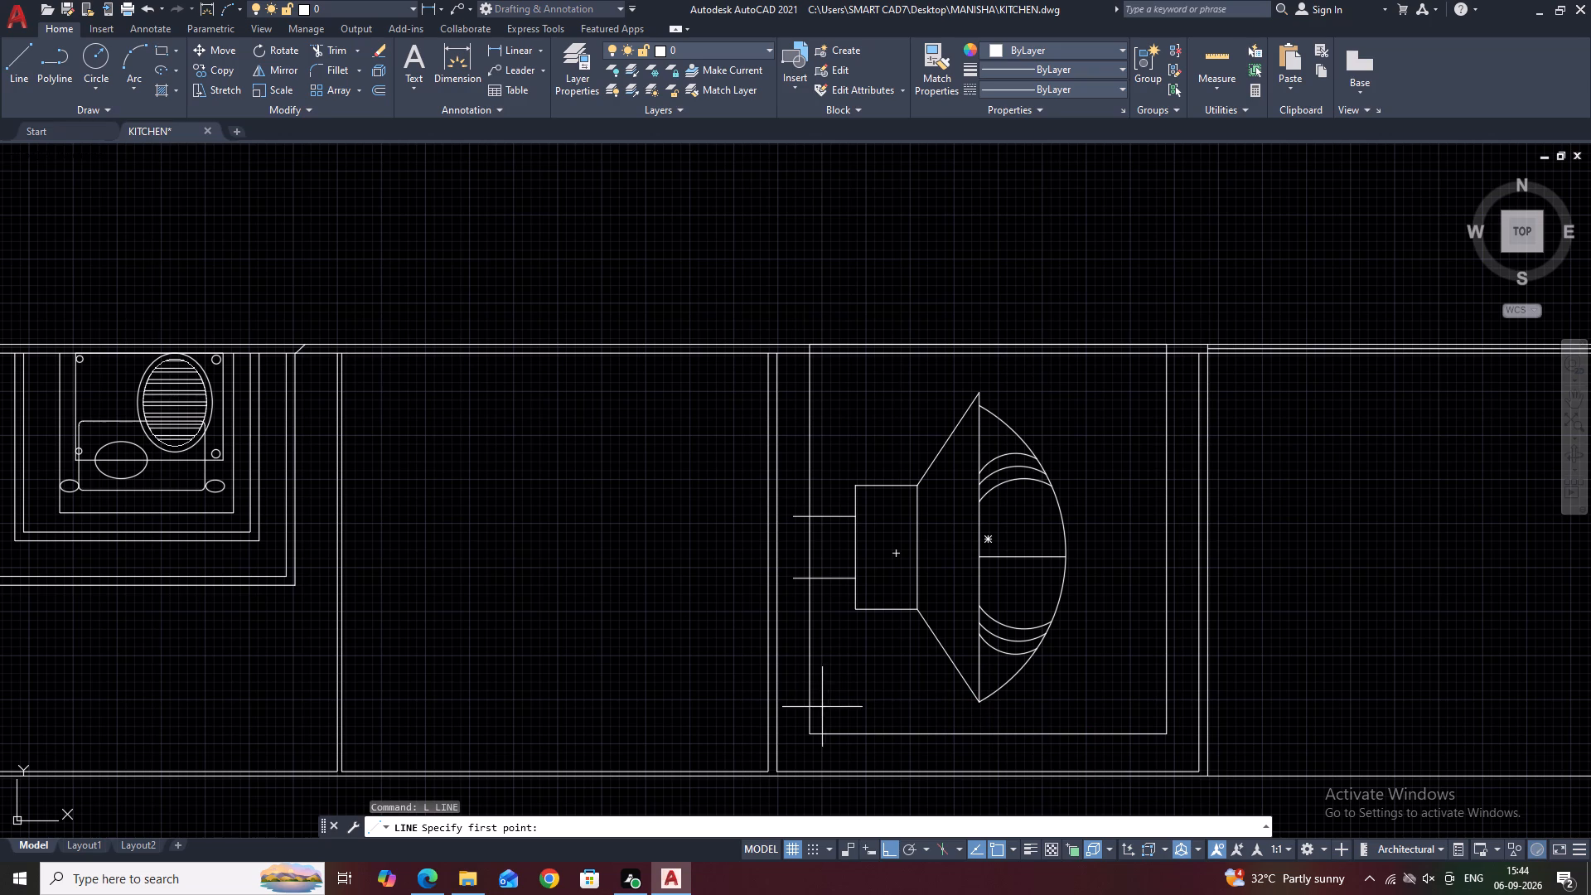
click(809, 704)
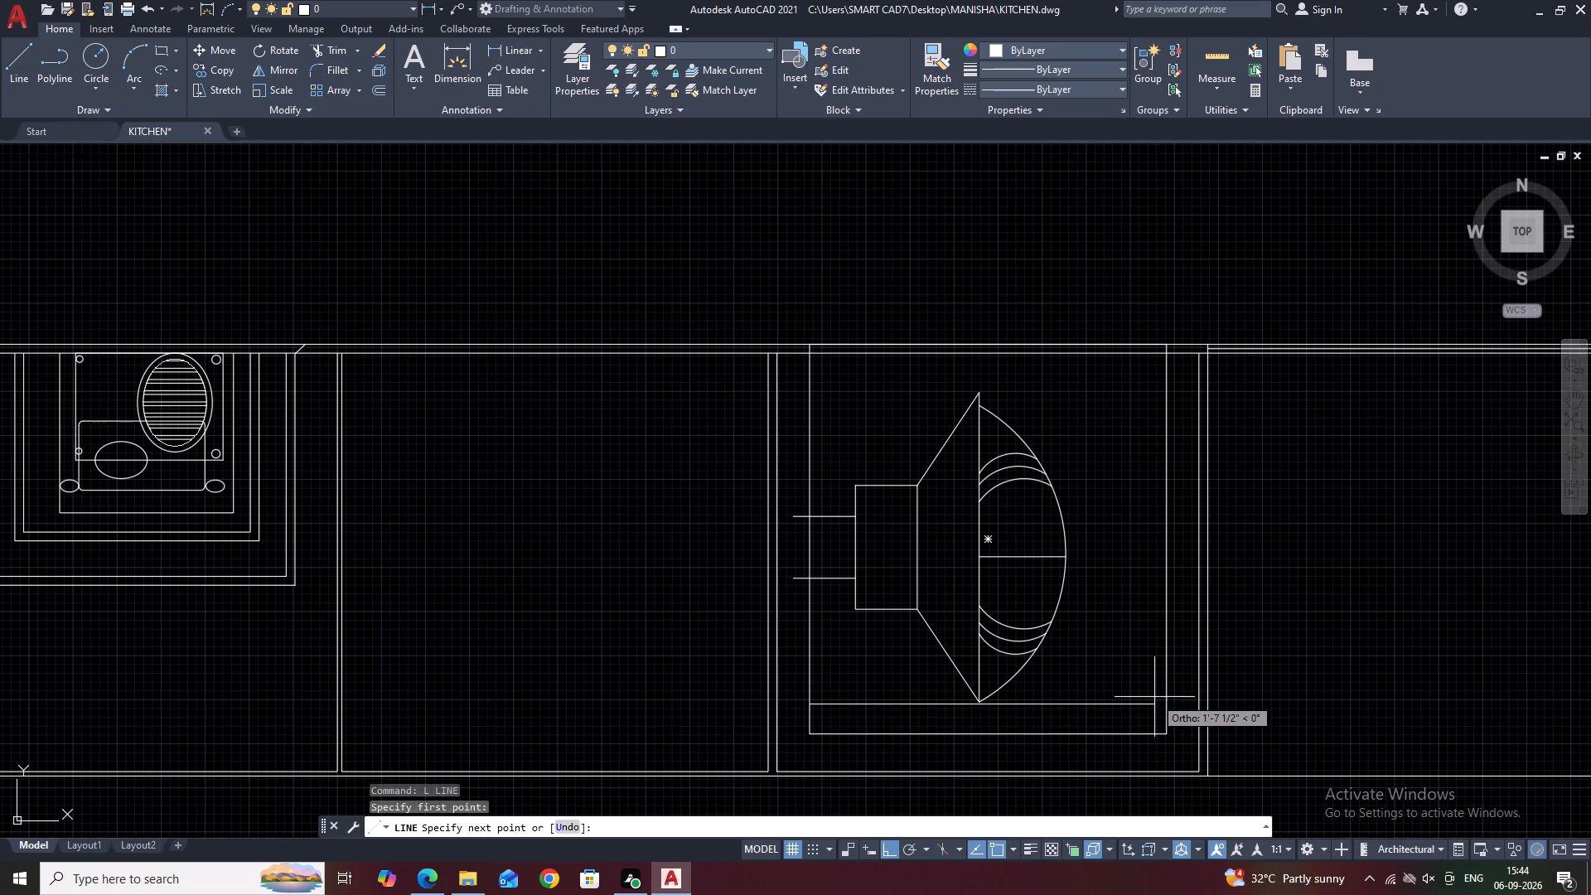
click(1168, 704)
key(Escape)
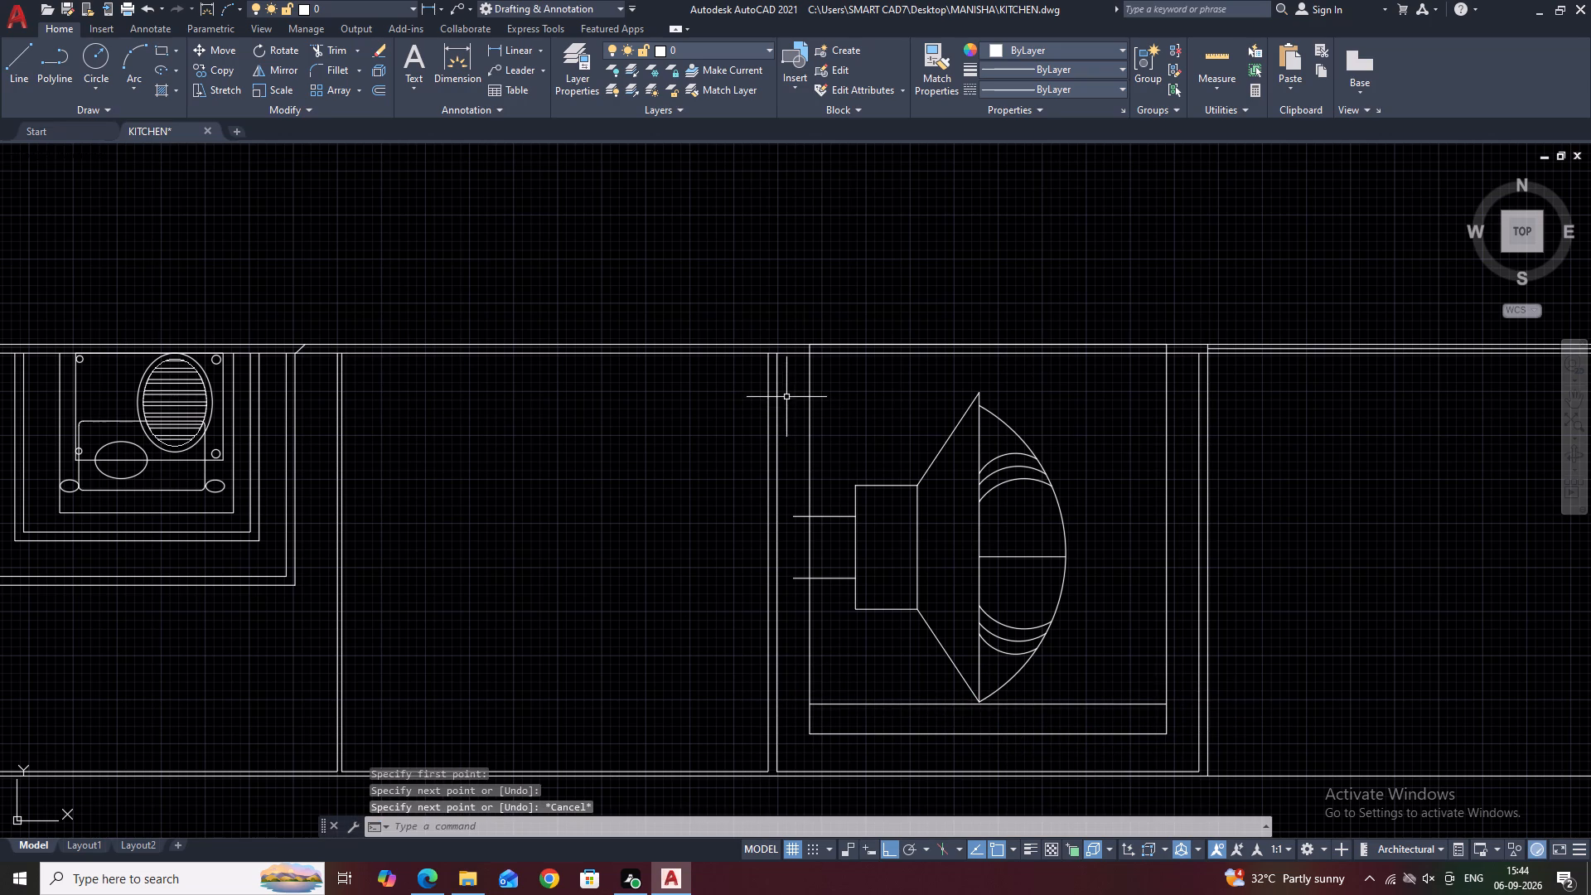
Move the whole fixture symbol slightly right and up so it sits inside the rectangle, clear of the bottom strip.
click(786, 395)
click(1088, 708)
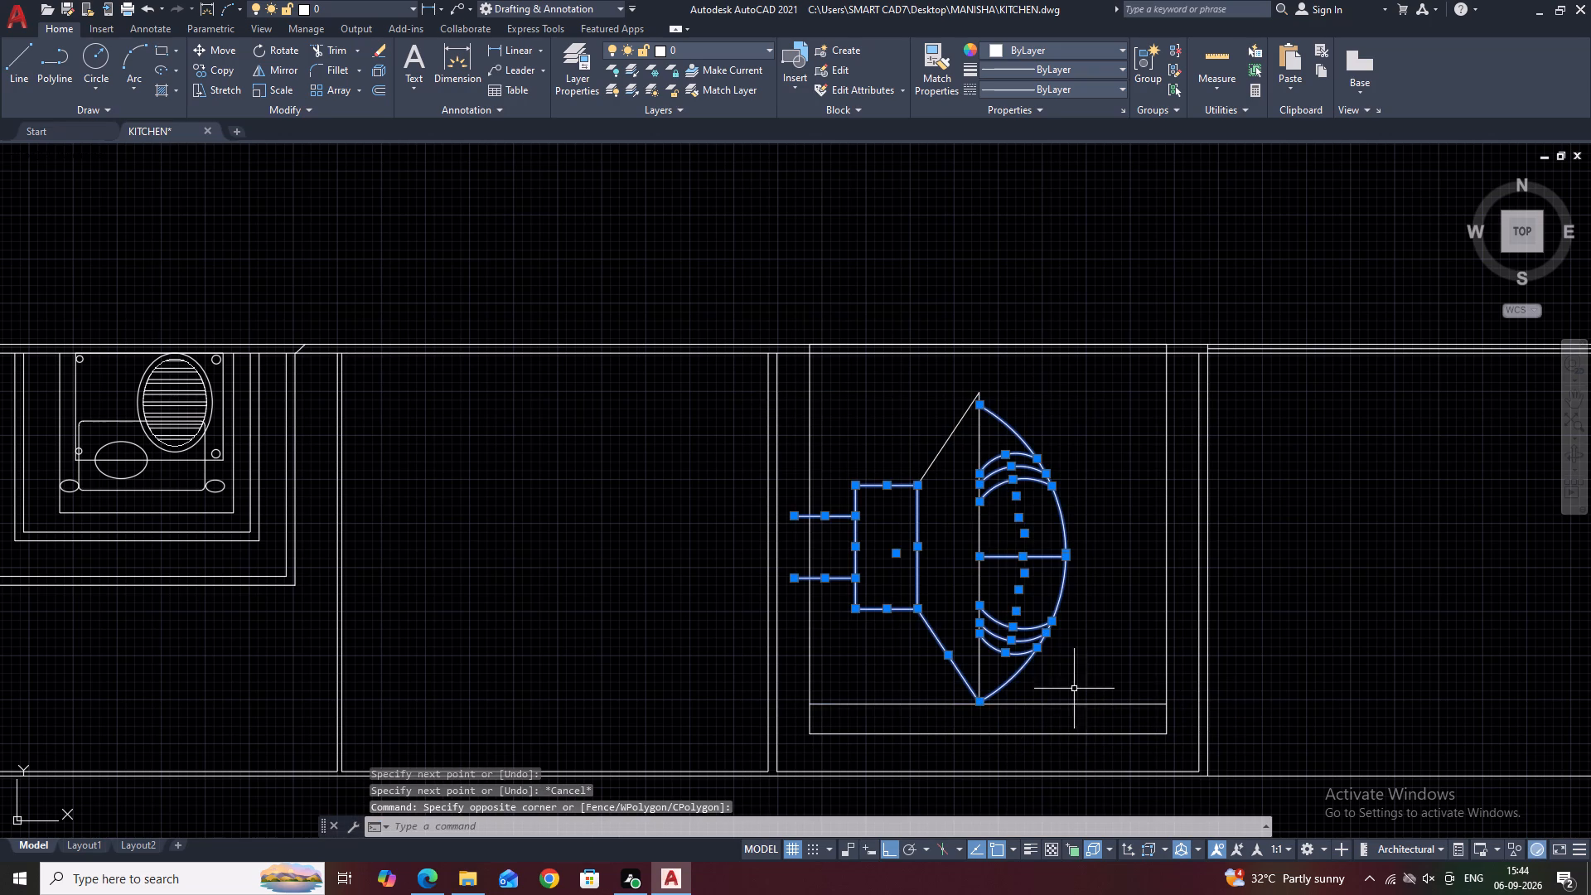
click(1008, 399)
click(950, 459)
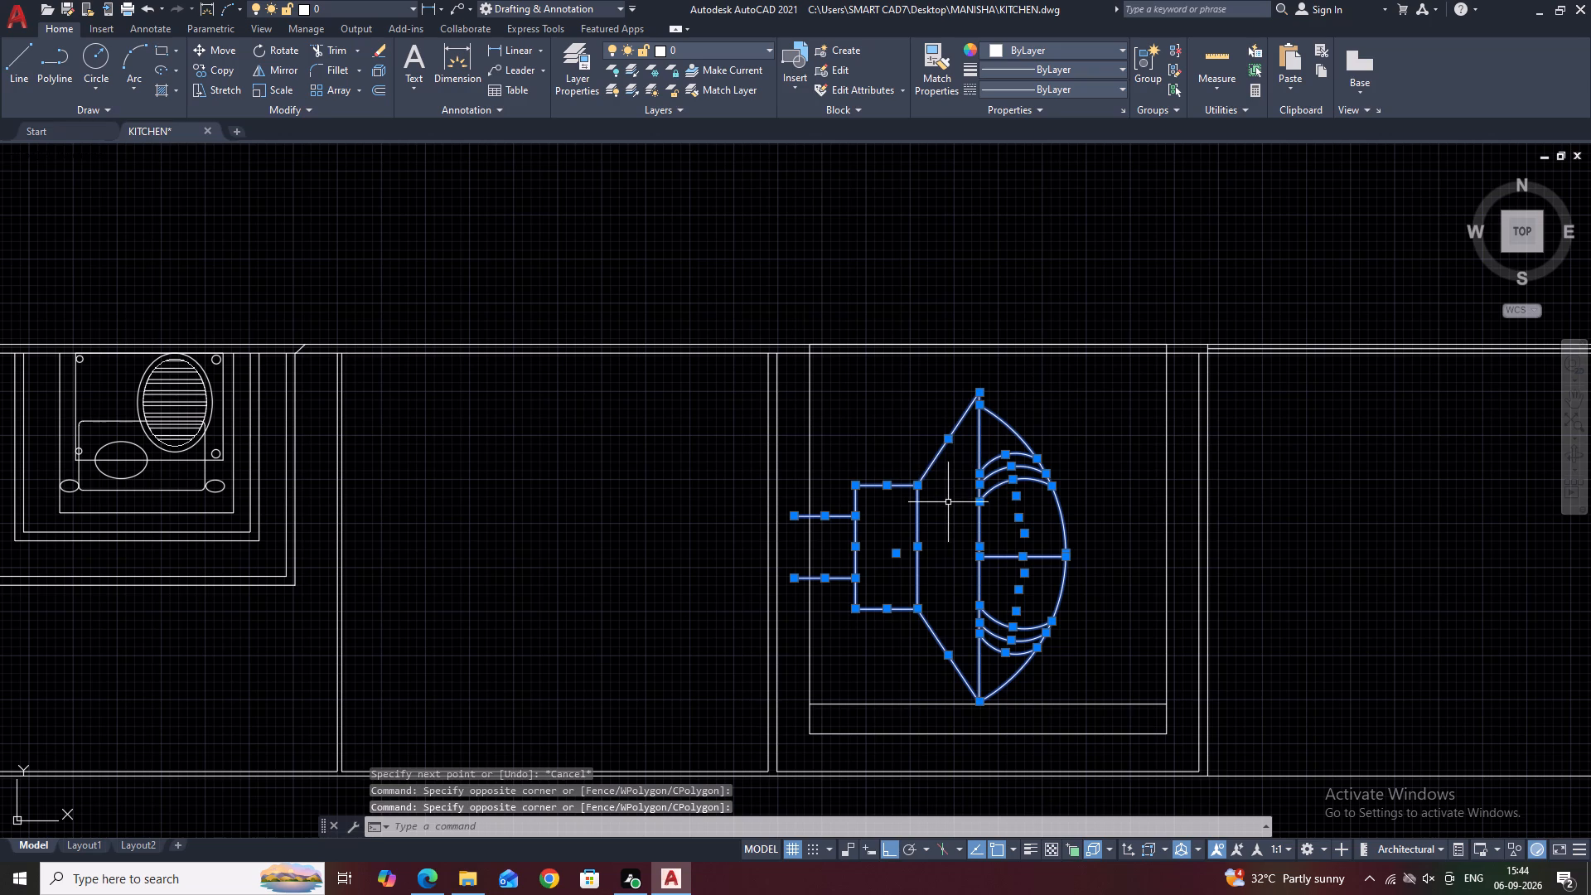
text(M)
key(space)
click(1000, 535)
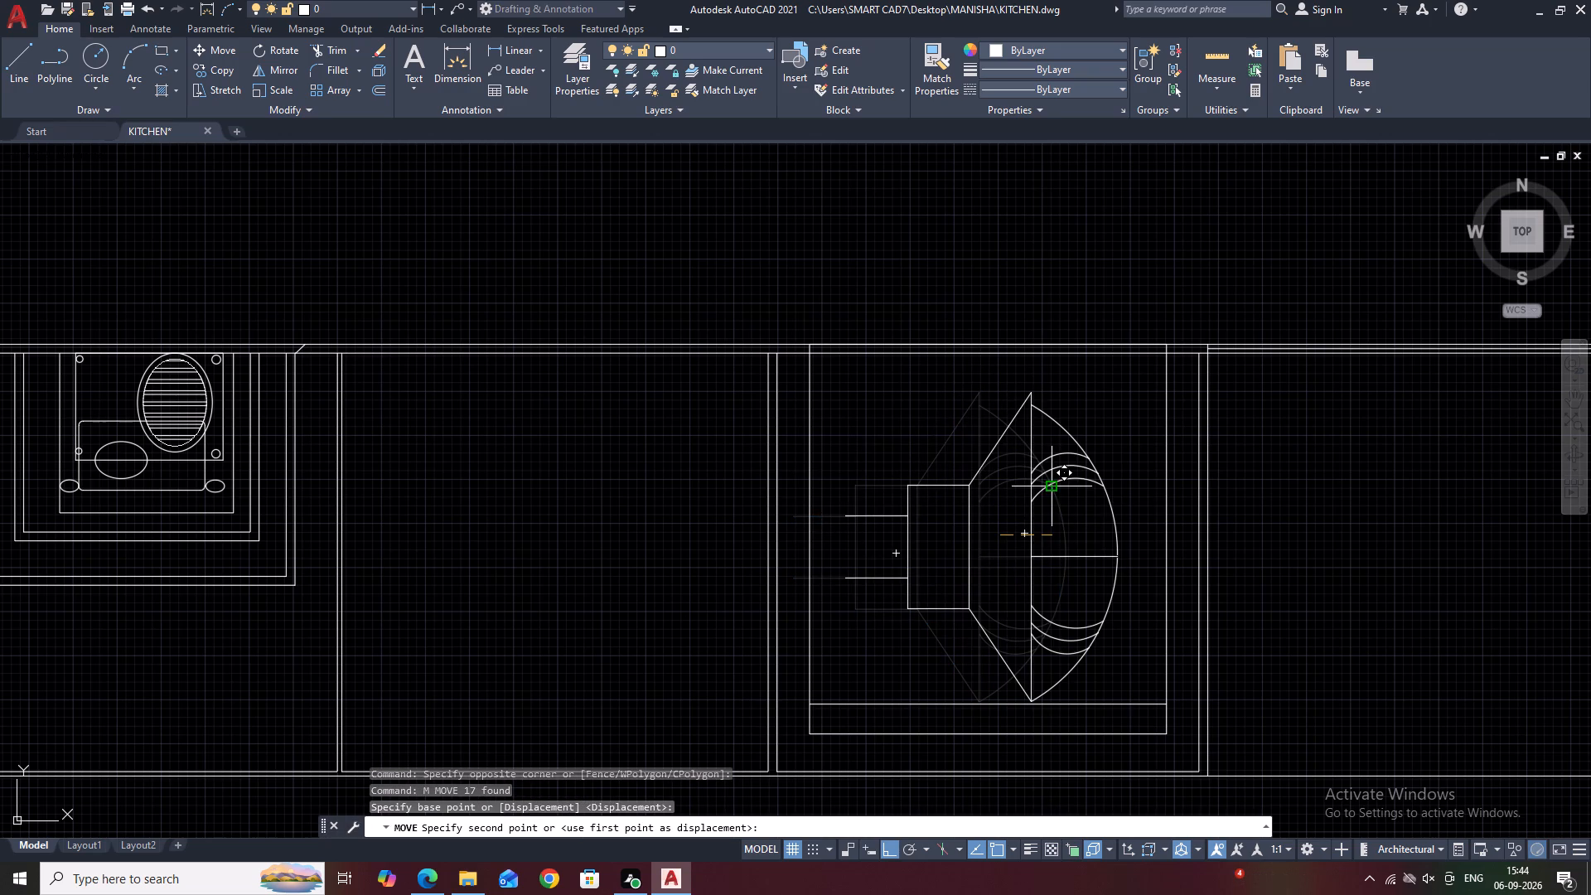
key(F8)
click(1034, 500)
Draw a thin horizontal rectangle just above the bottom strip's upper line, below the fixture symbol.
middle_drag(1100, 535, 1093, 477)
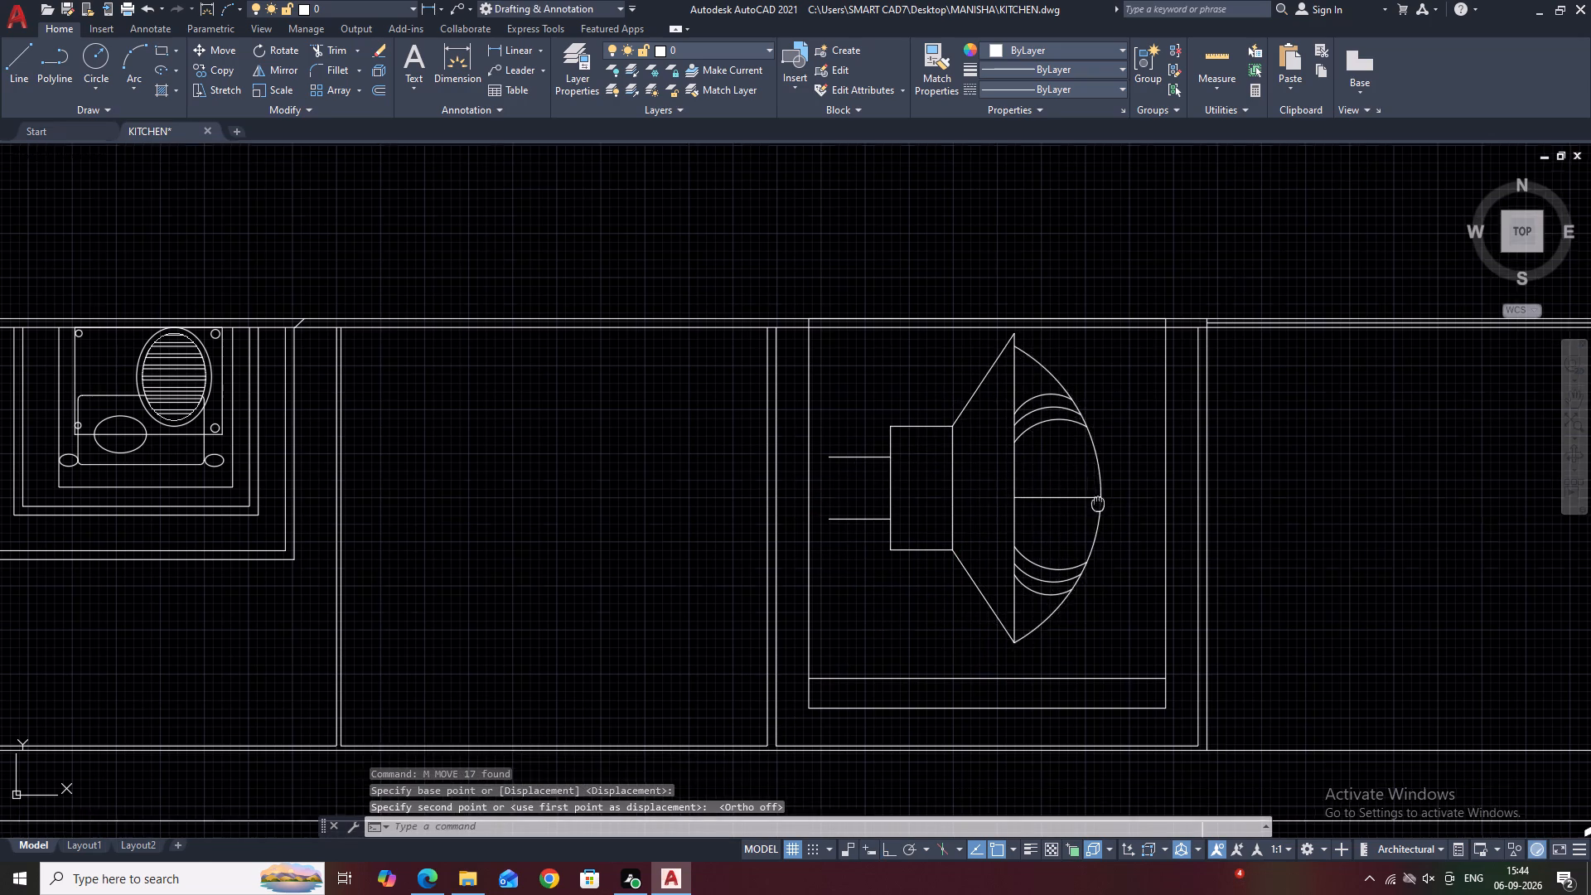
middle_drag(1093, 477, 1073, 344)
middle_drag(902, 473, 974, 494)
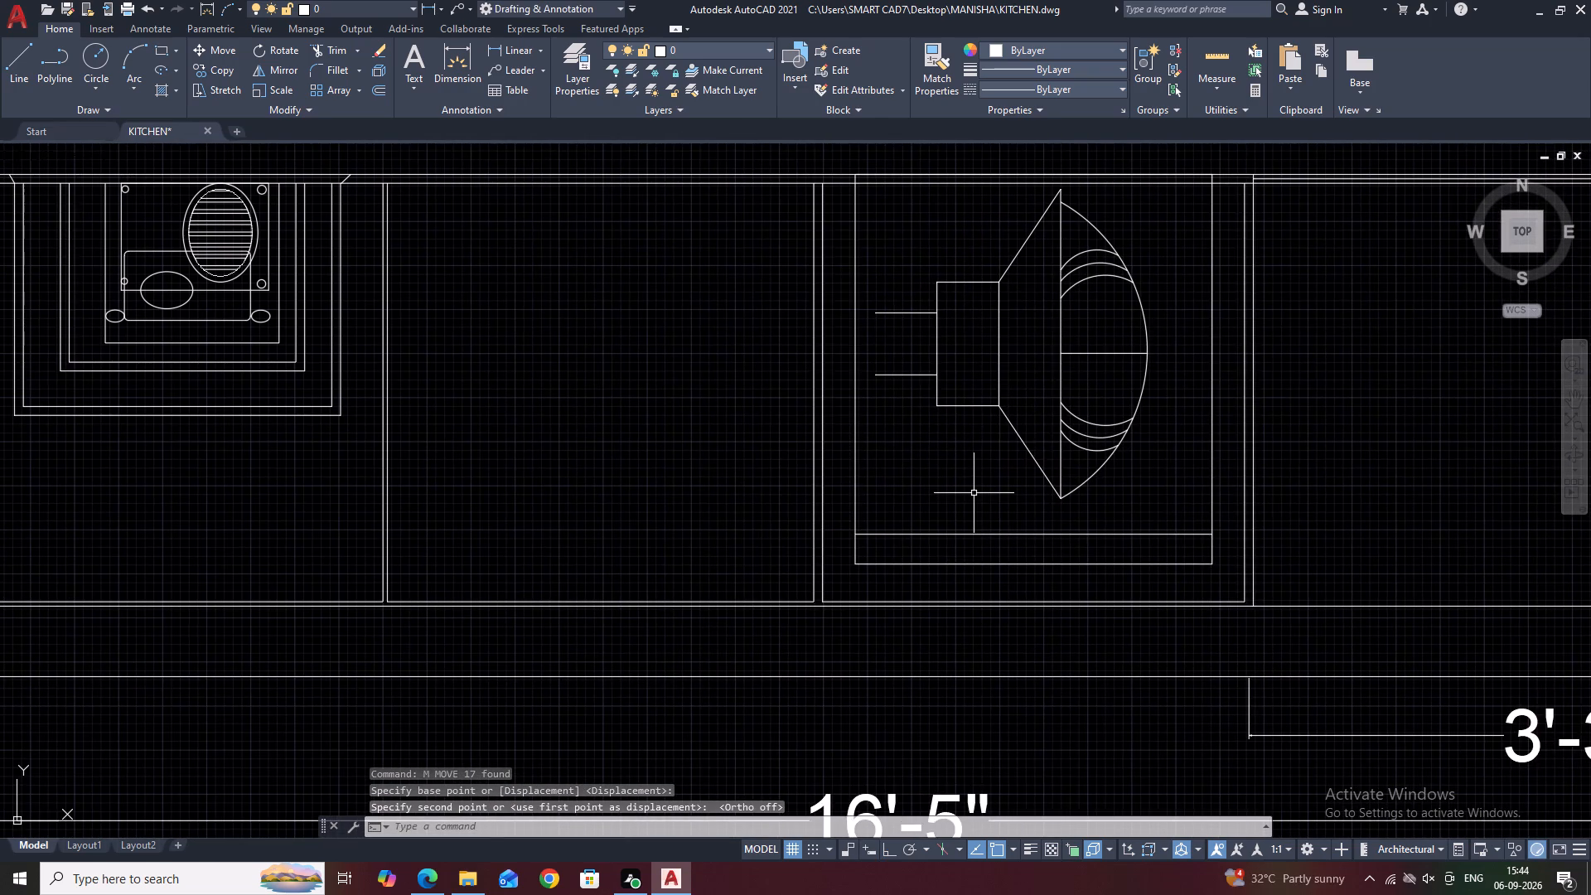
text(REC)
key(space)
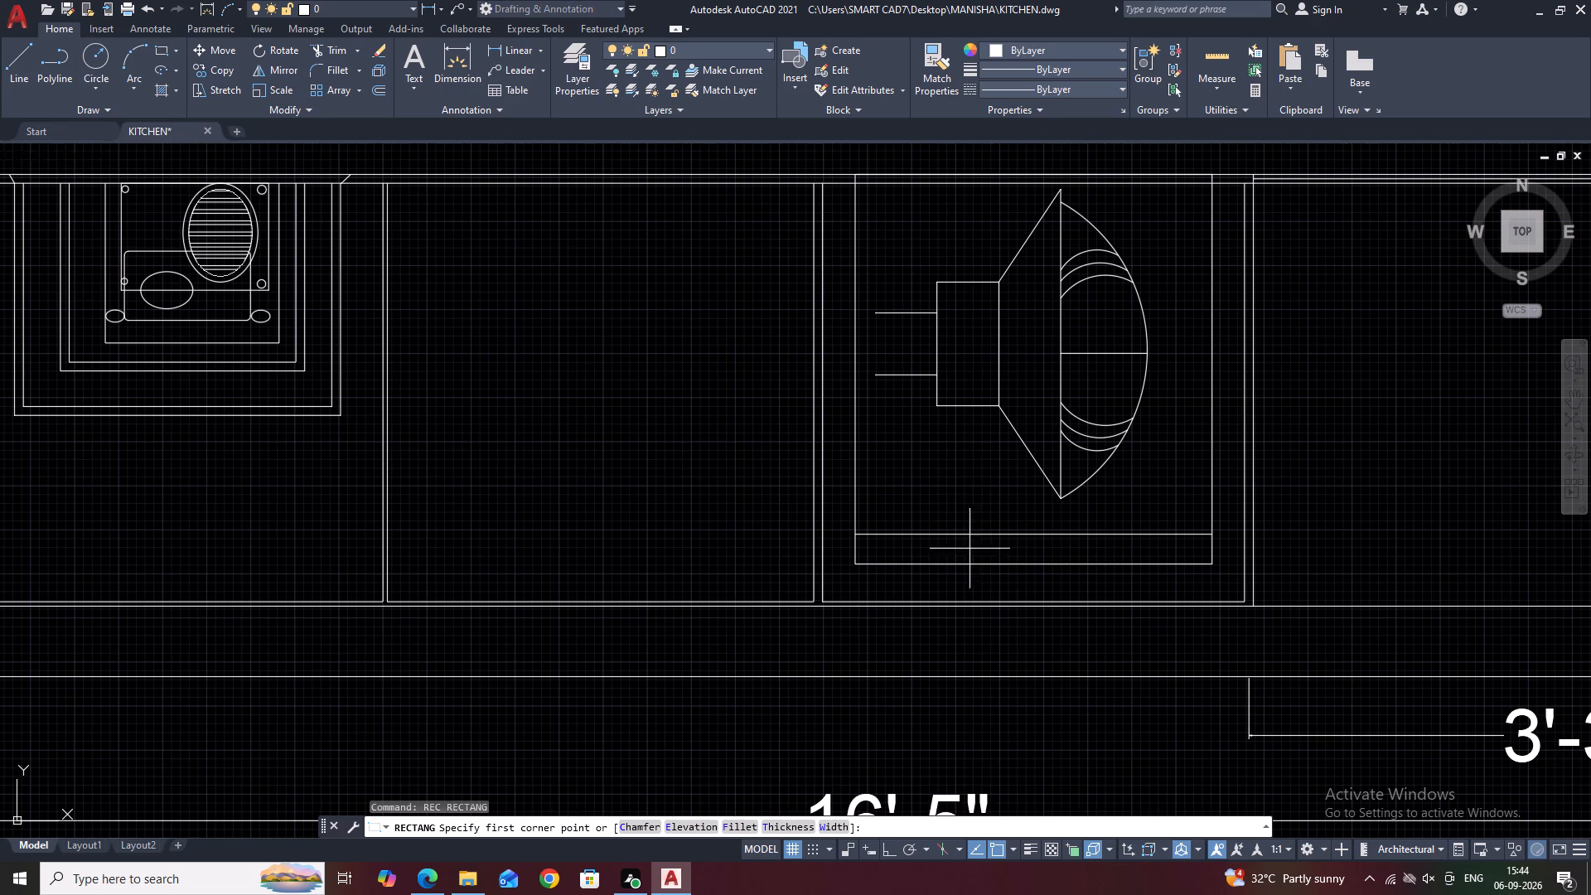
scroll(1018, 570, up, 3)
click(925, 393)
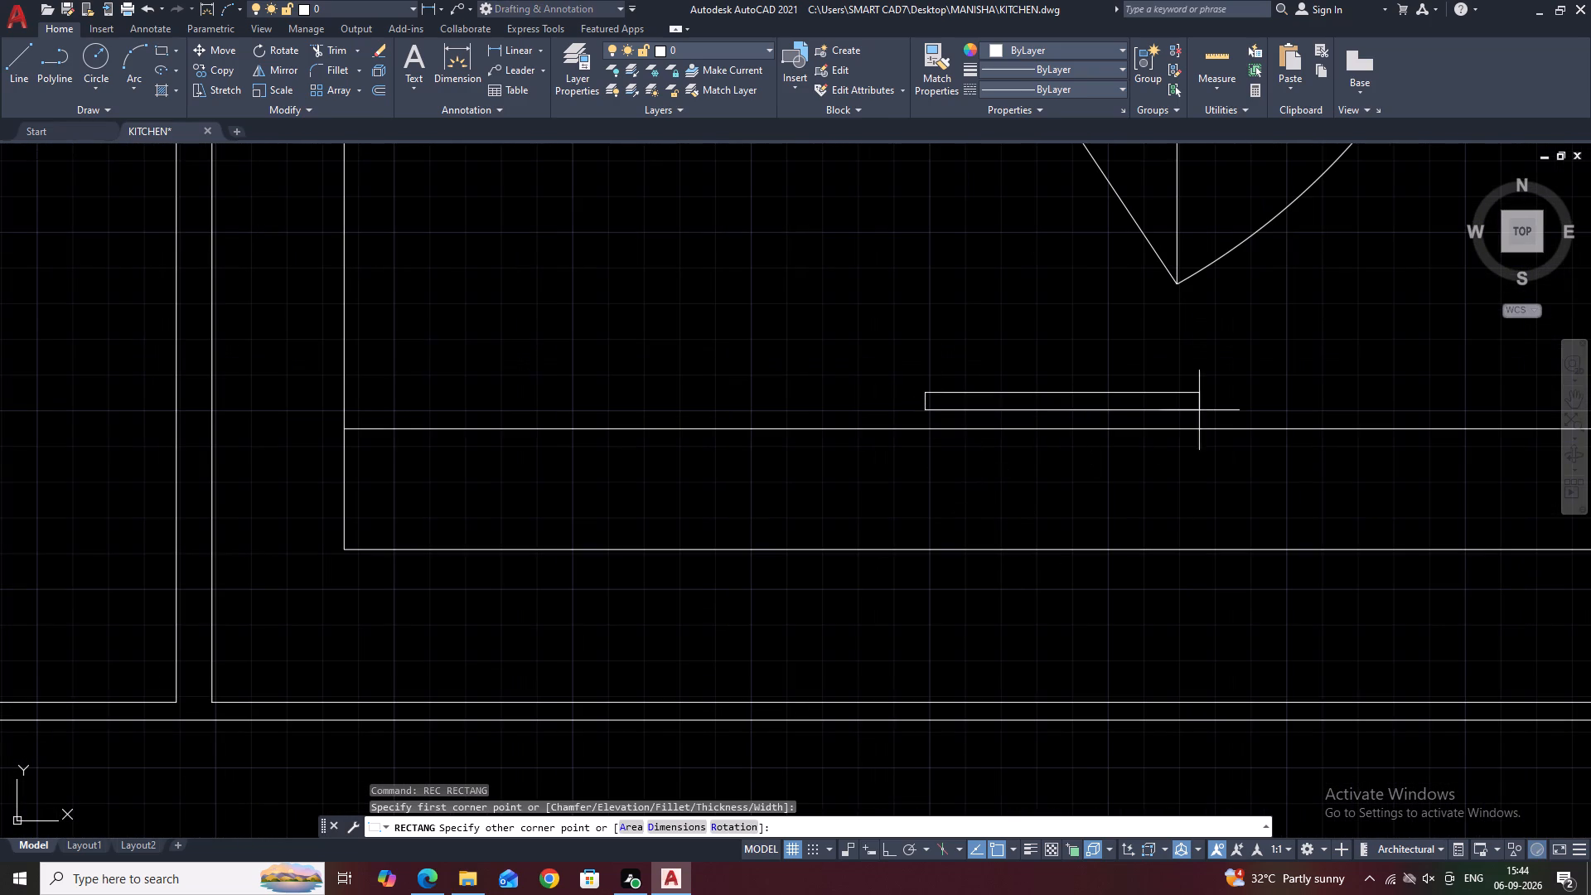
double_click(1236, 414)
Copy the thin rectangle straight down into the bottom strip, just above the strip's lower edge.
click(1223, 411)
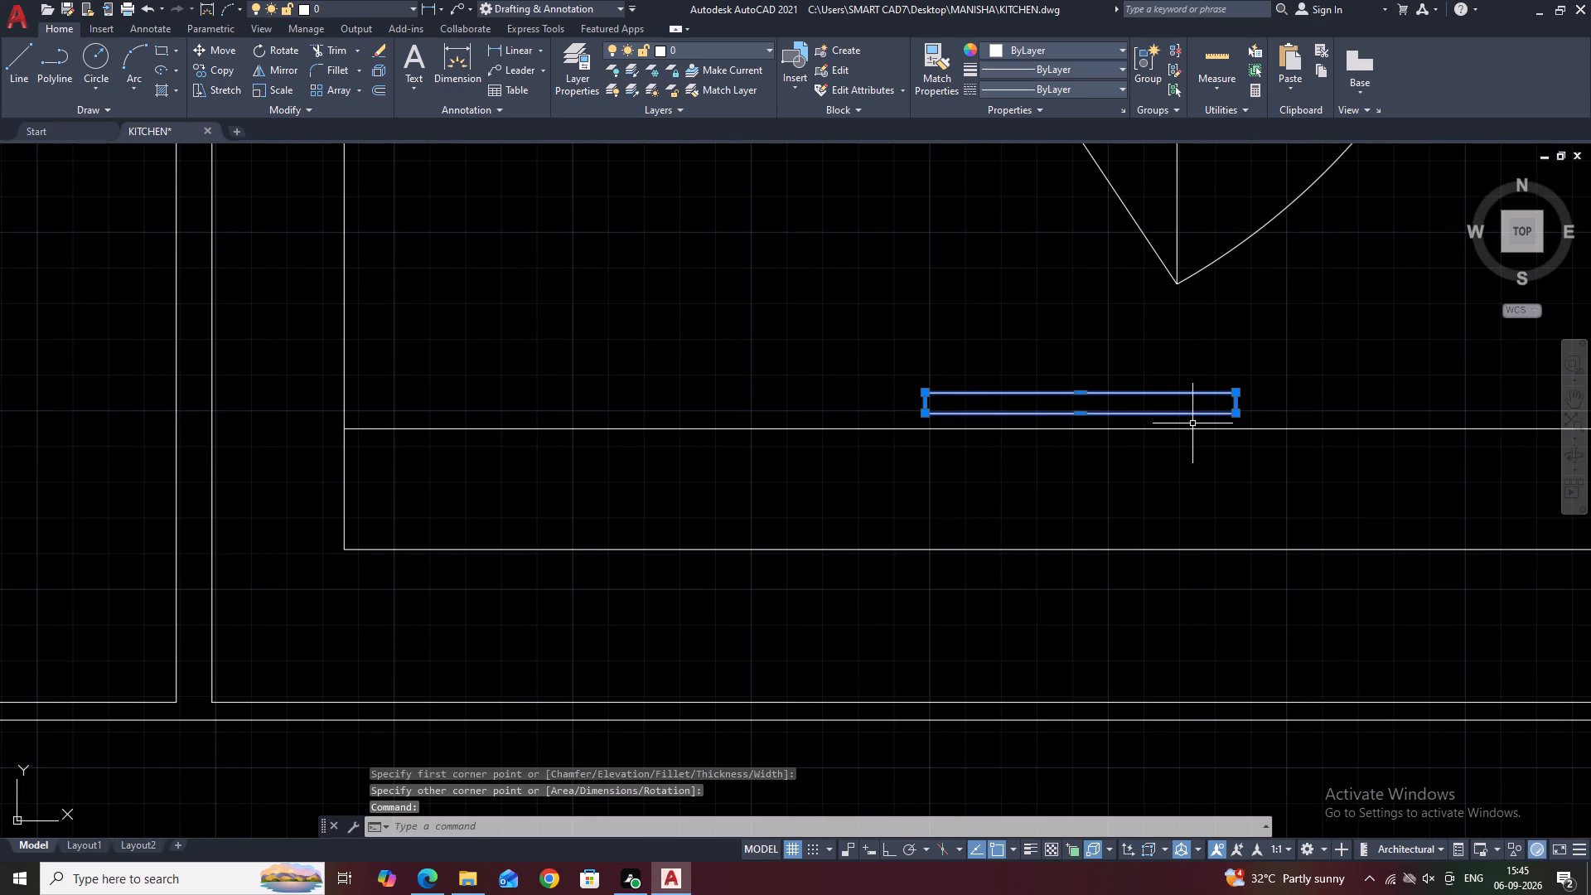
key(v)
key(Escape)
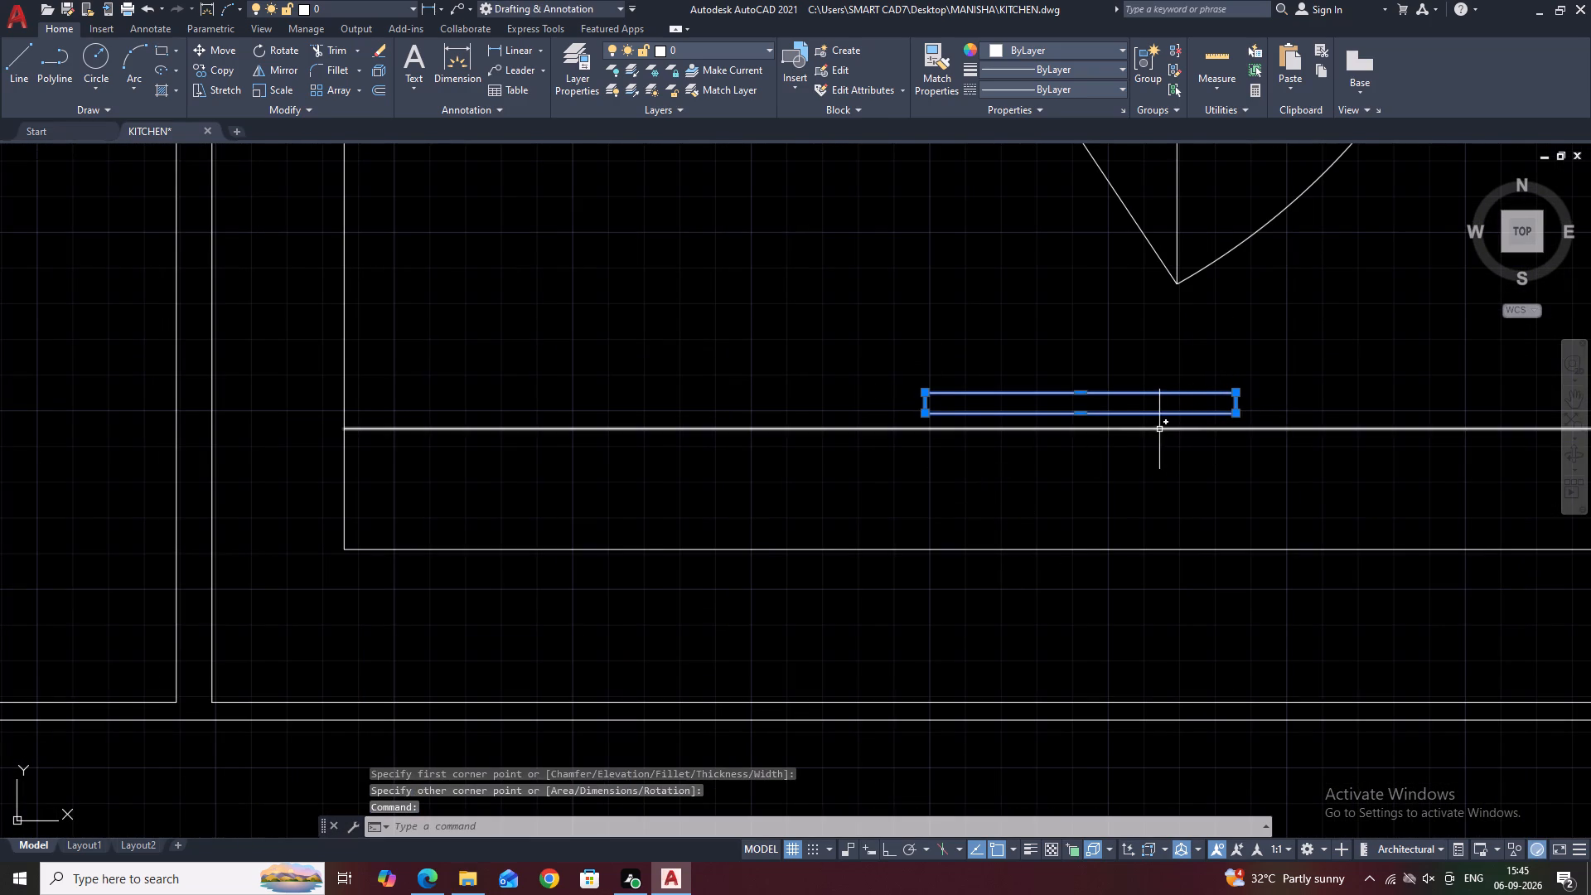
key(c)
key(o)
key(space)
click(1119, 419)
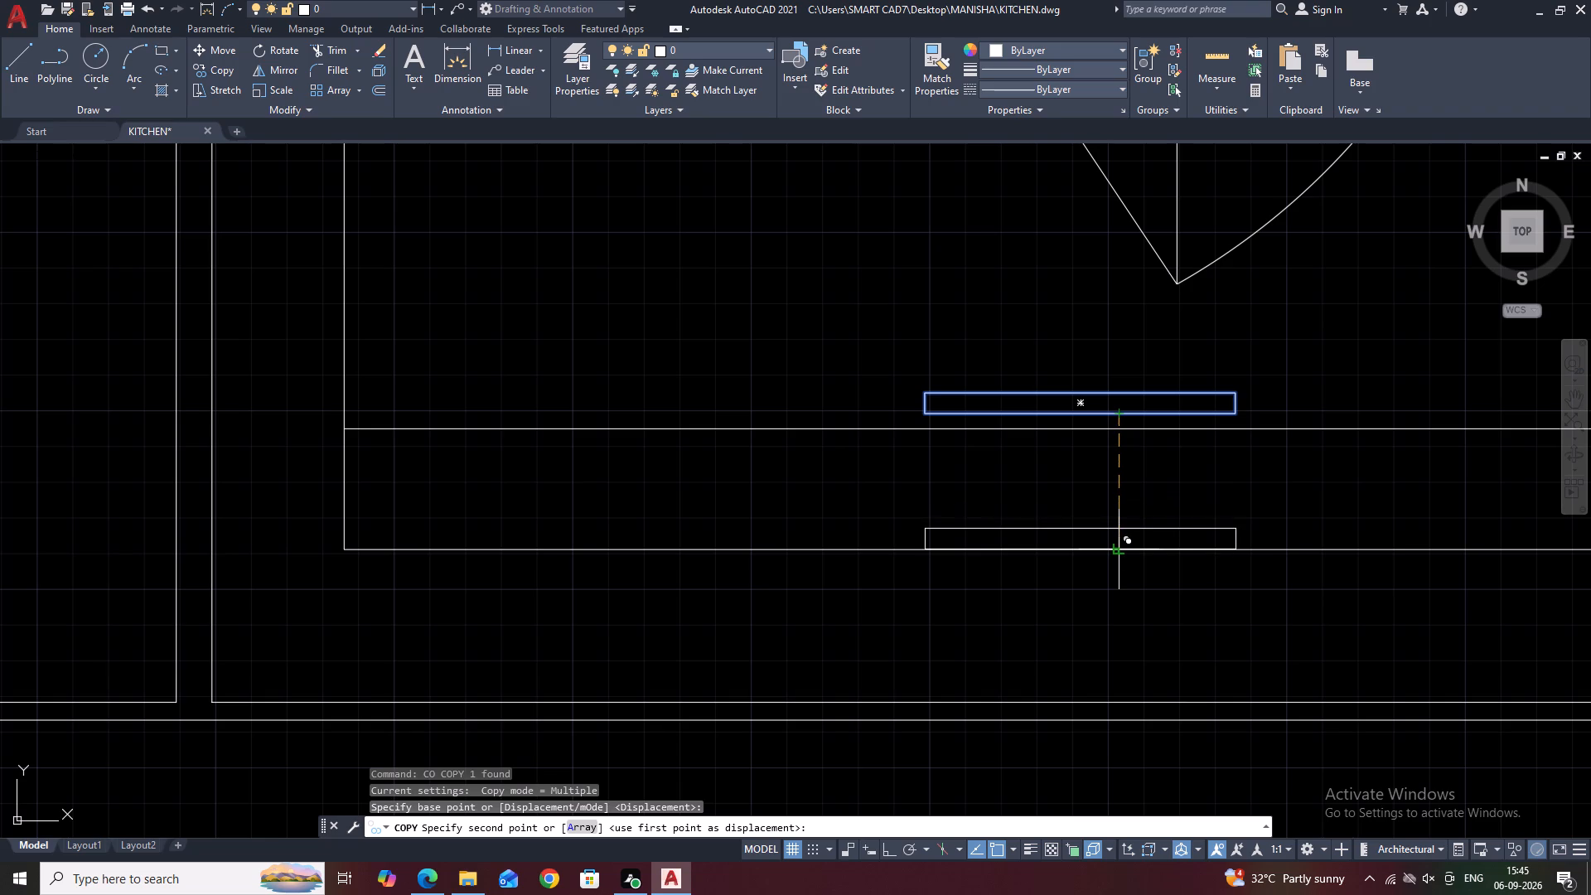
key(F8)
click(1121, 535)
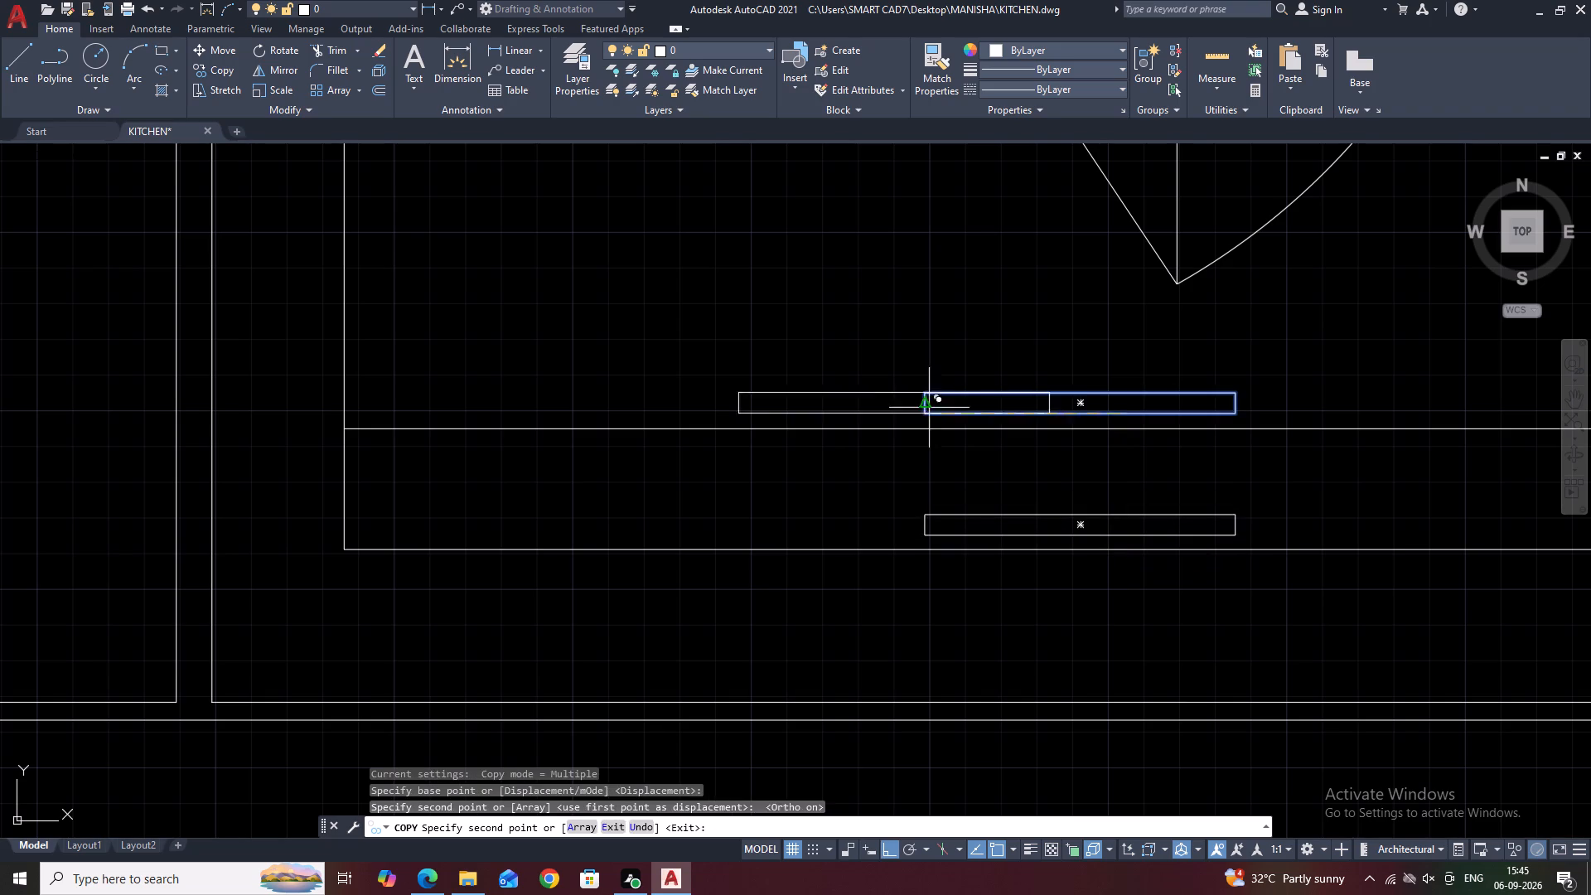
key(Escape)
scroll(916, 391, down, 3)
scroll(1098, 421, down, 1)
middle_drag(1194, 352, 1008, 453)
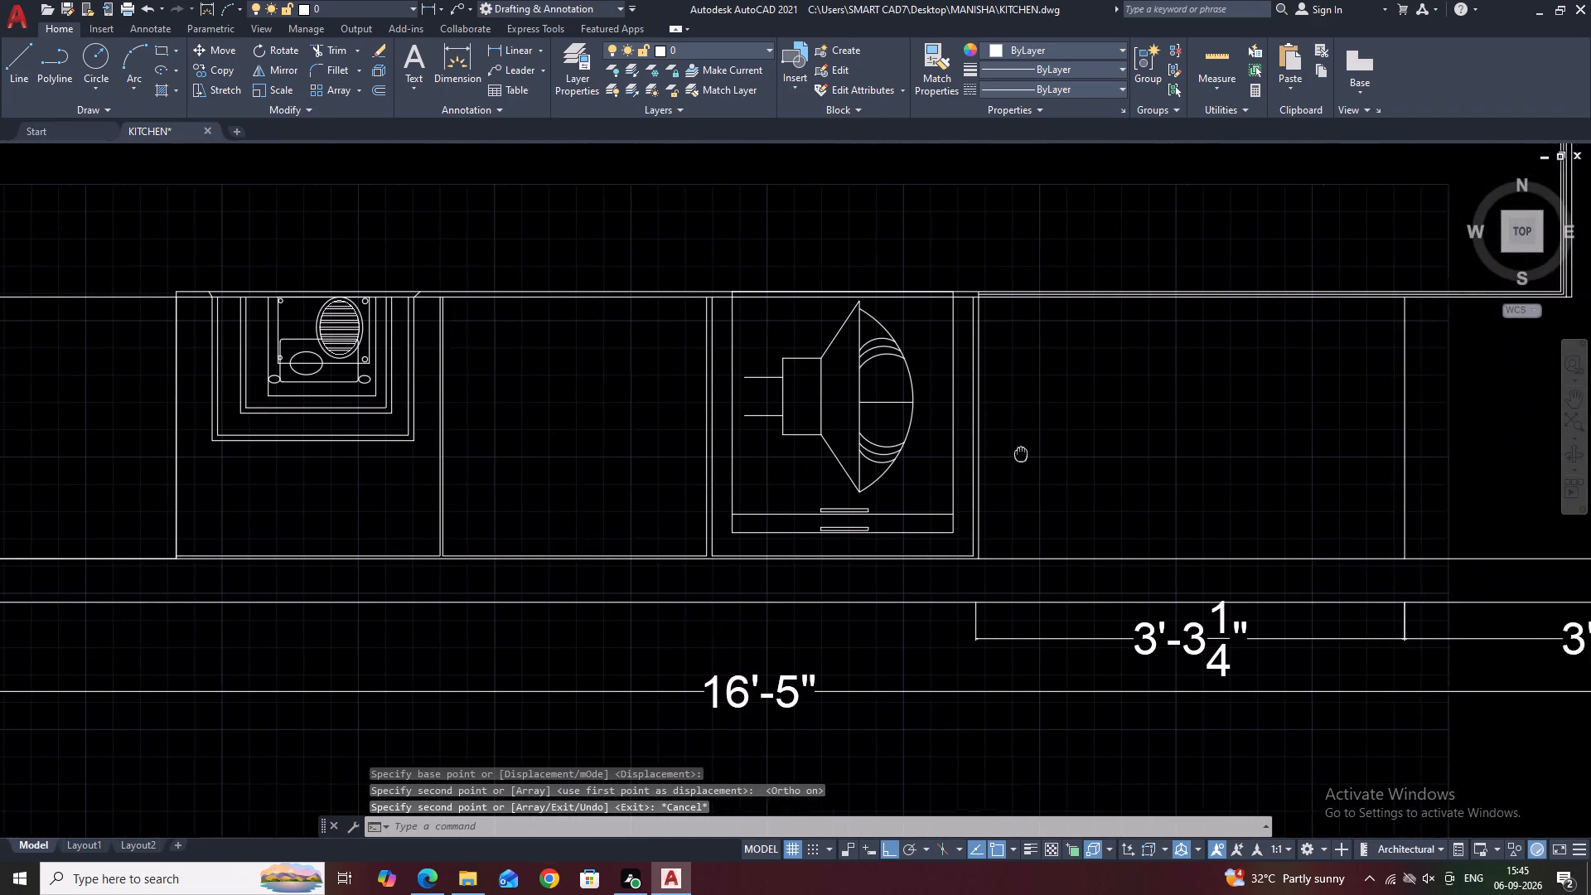
Examine the bottom run around the framed fixture and the two empty 3'-3 1/4" bays beside it.
middle_drag(1008, 453, 991, 449)
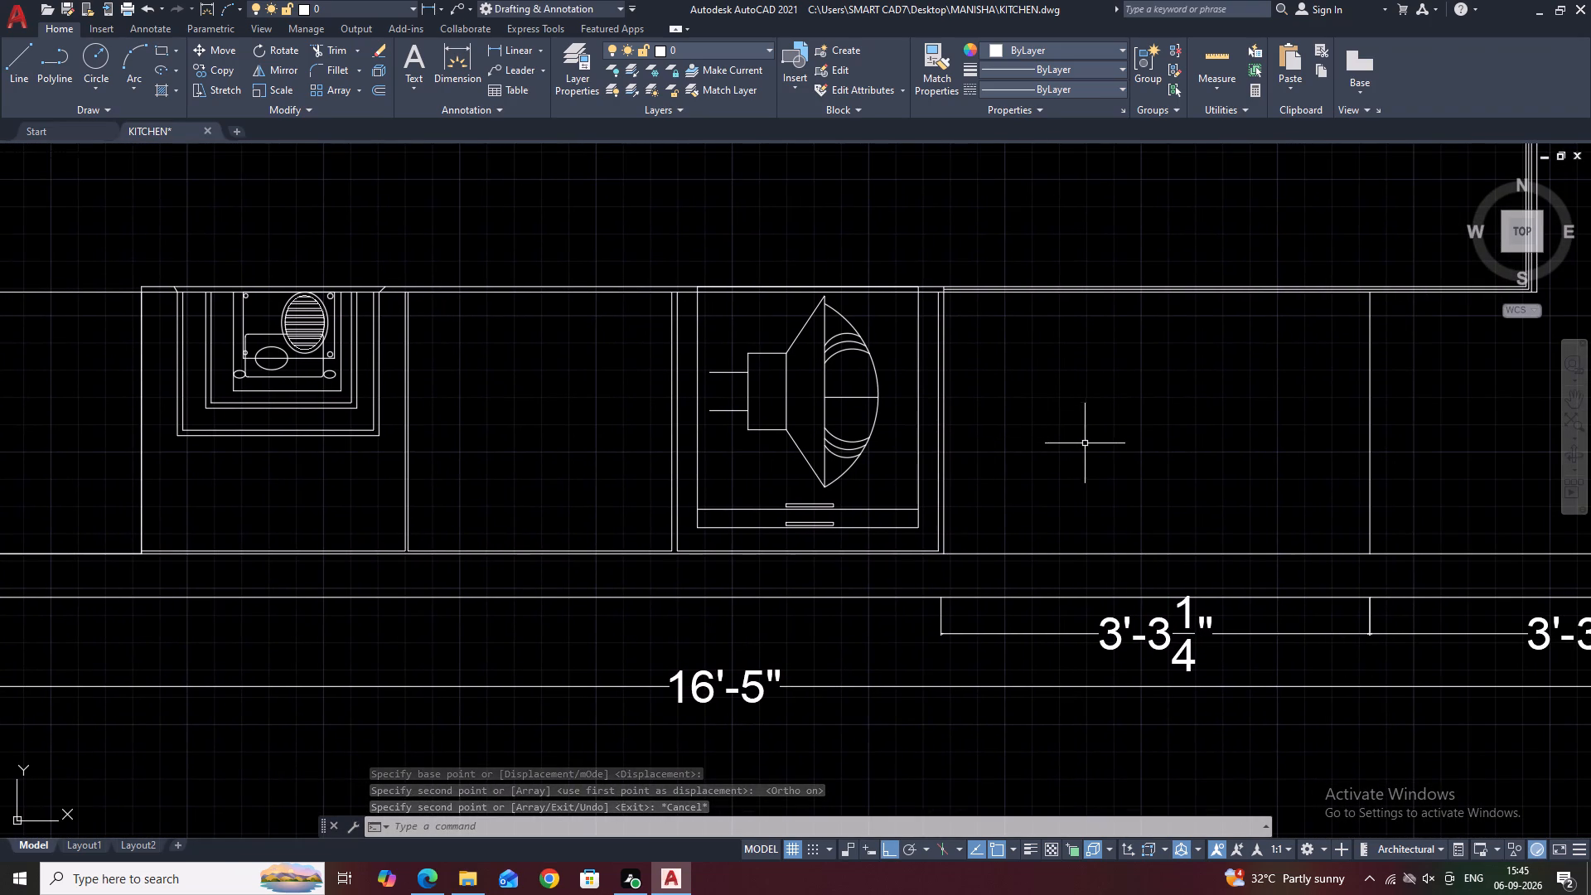
scroll(1004, 428, down, 2)
middle_drag(1207, 420, 1053, 402)
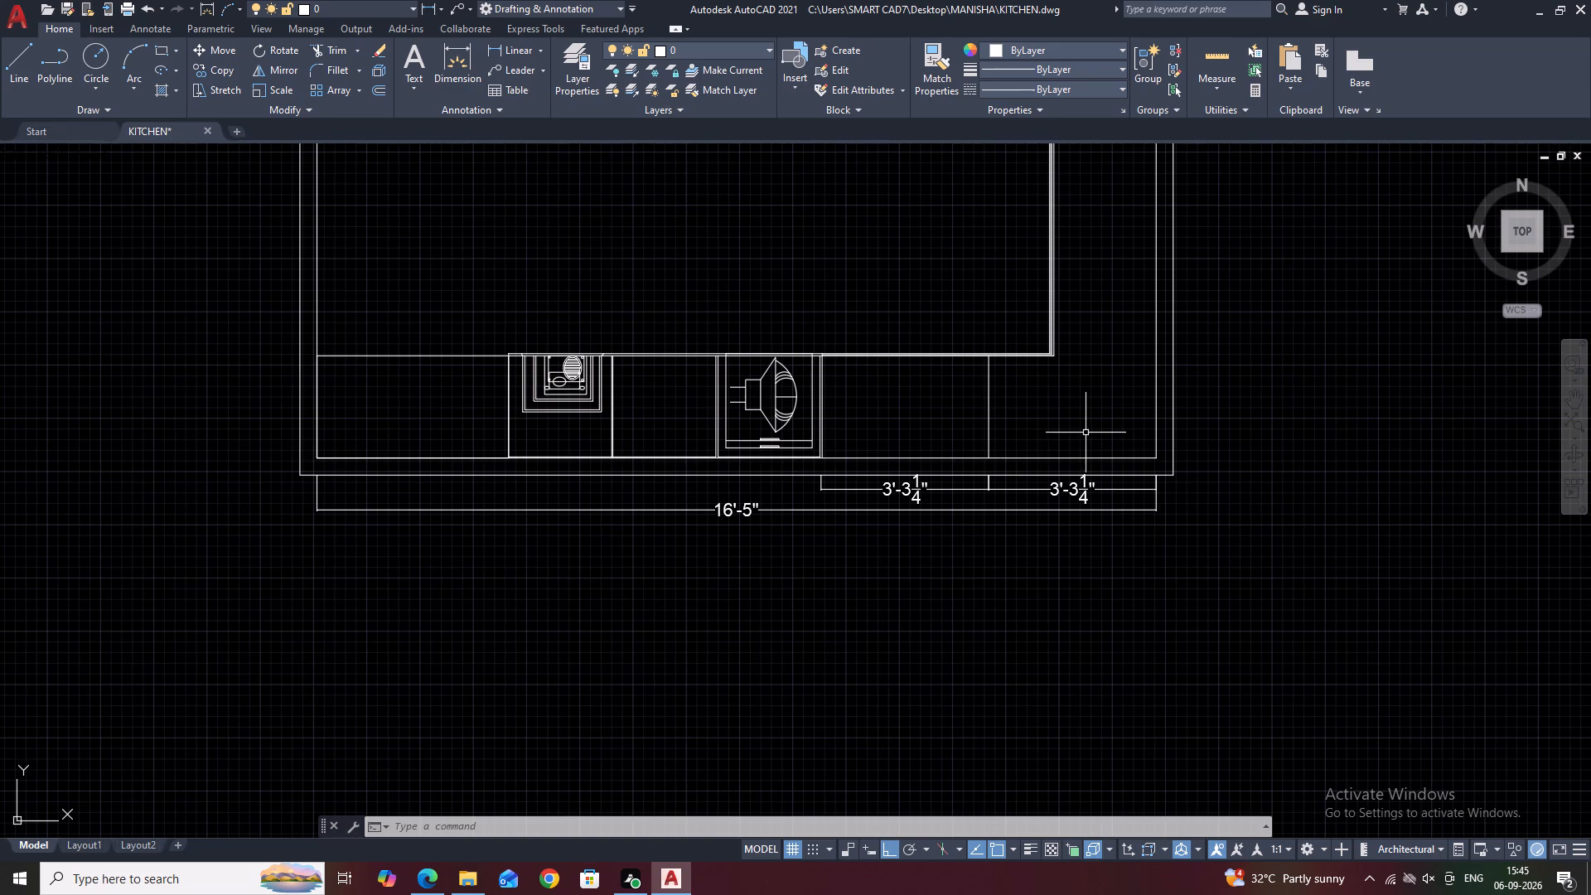
middle_drag(957, 376, 982, 443)
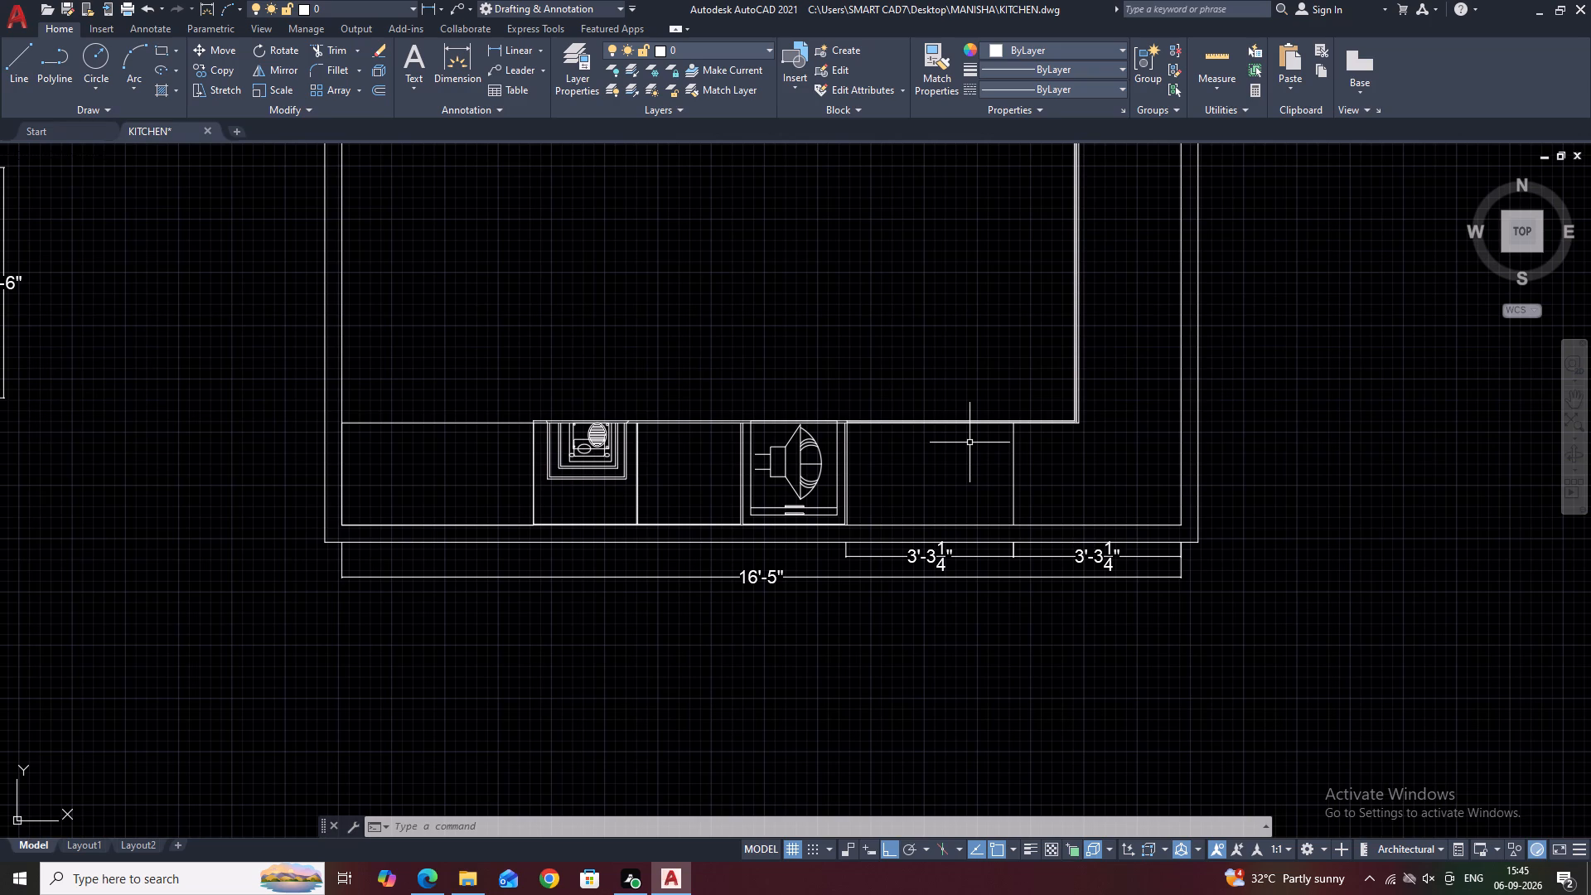
middle_drag(1052, 539, 878, 416)
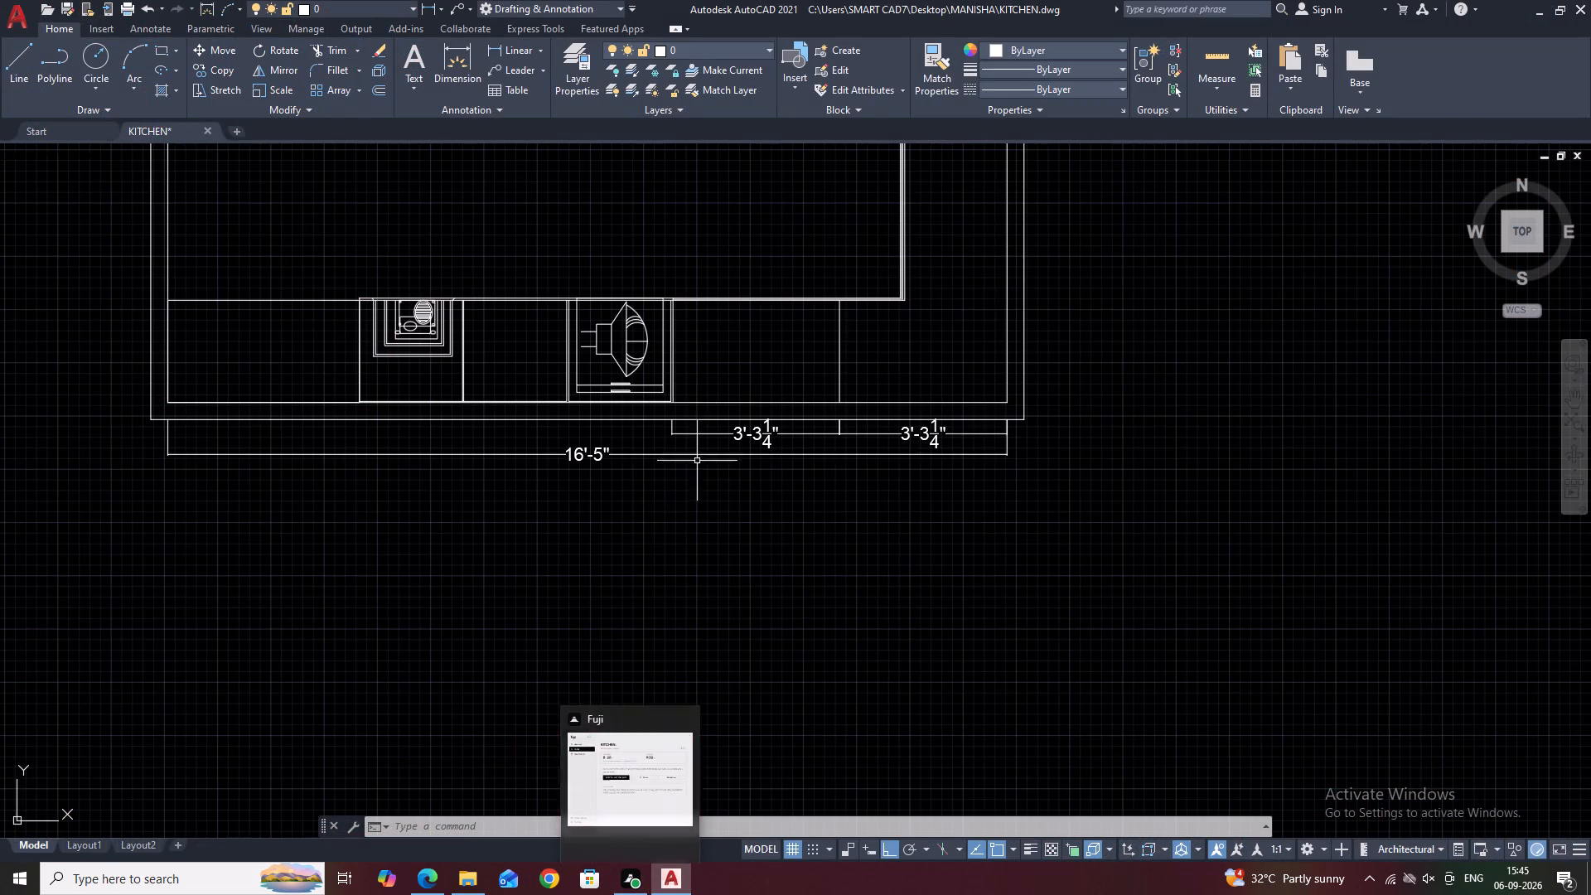
middle_drag(841, 305, 855, 347)
scroll(695, 409, up, 1)
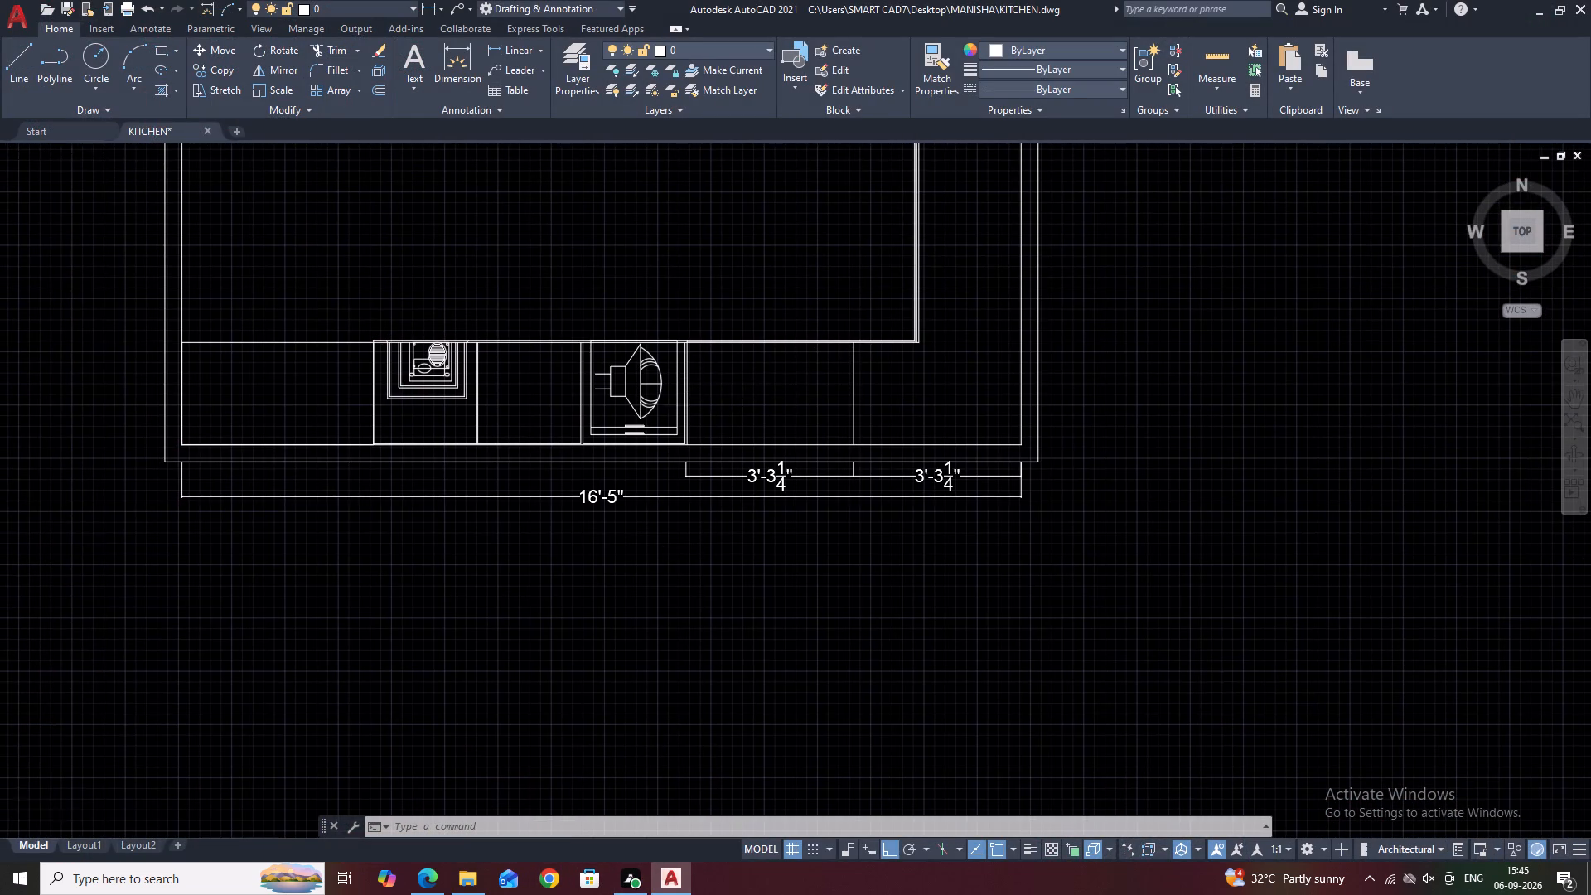
scroll(695, 409, up, 2)
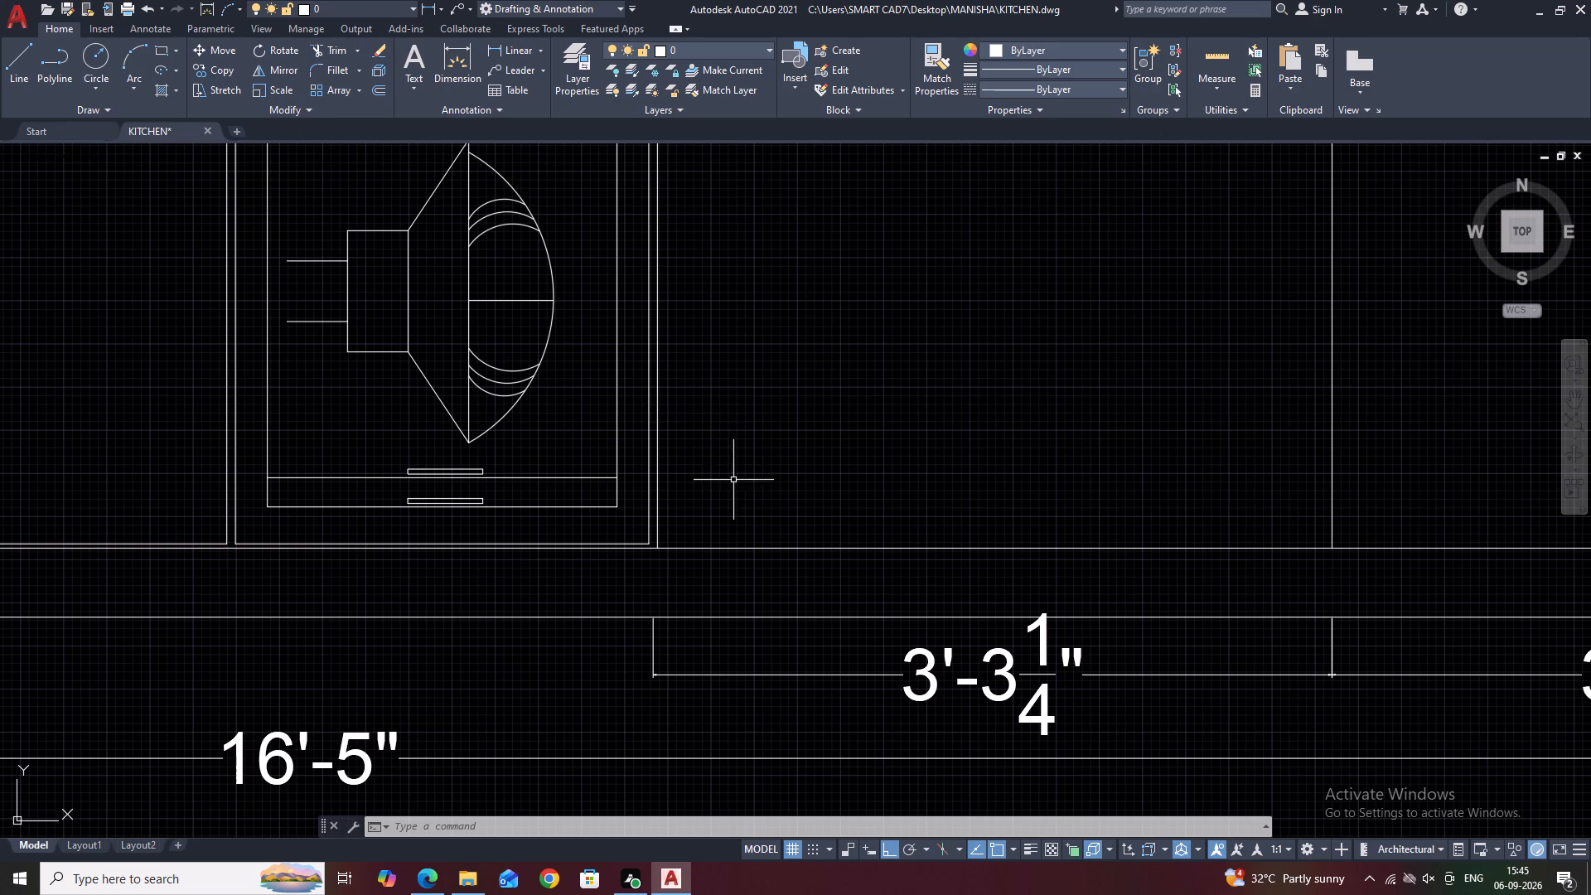
scroll(737, 331, down, 2)
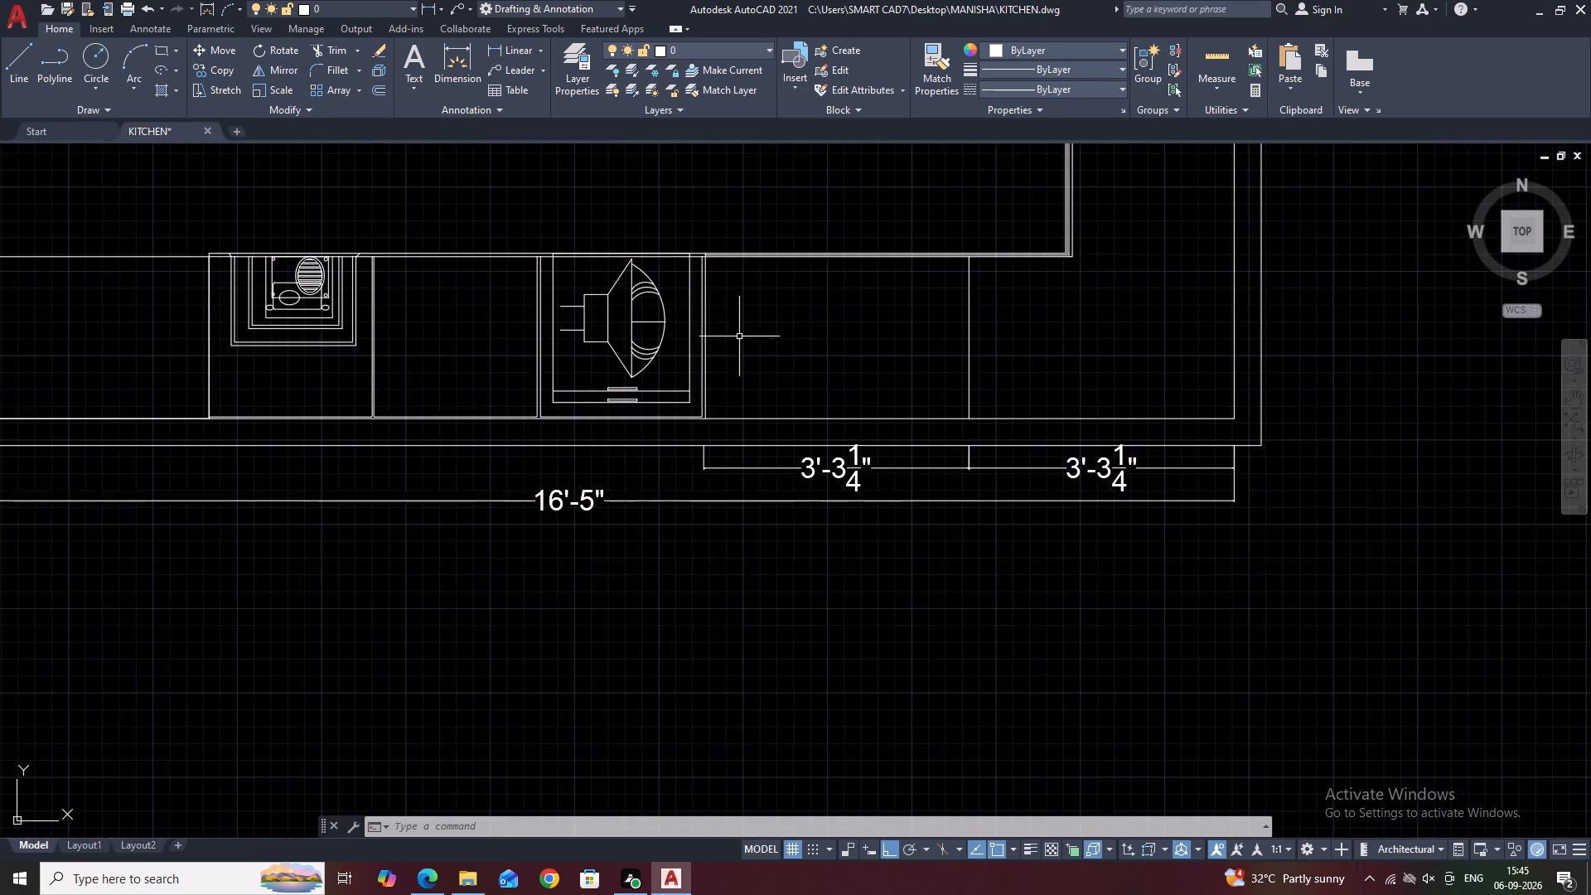
middle_drag(851, 290, 680, 405)
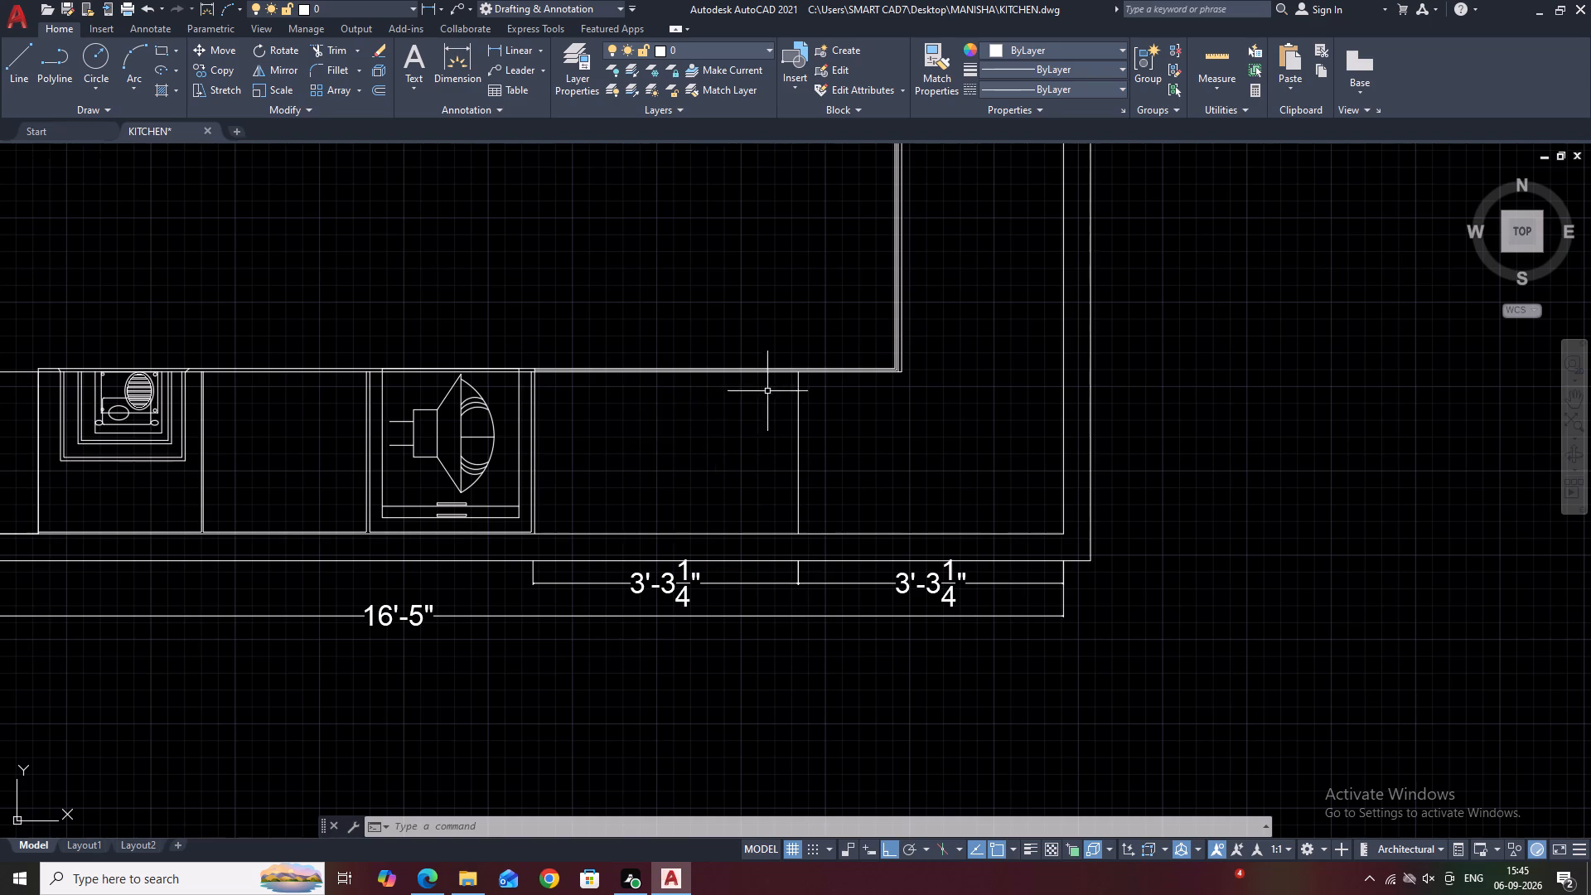
scroll(523, 375, up, 3)
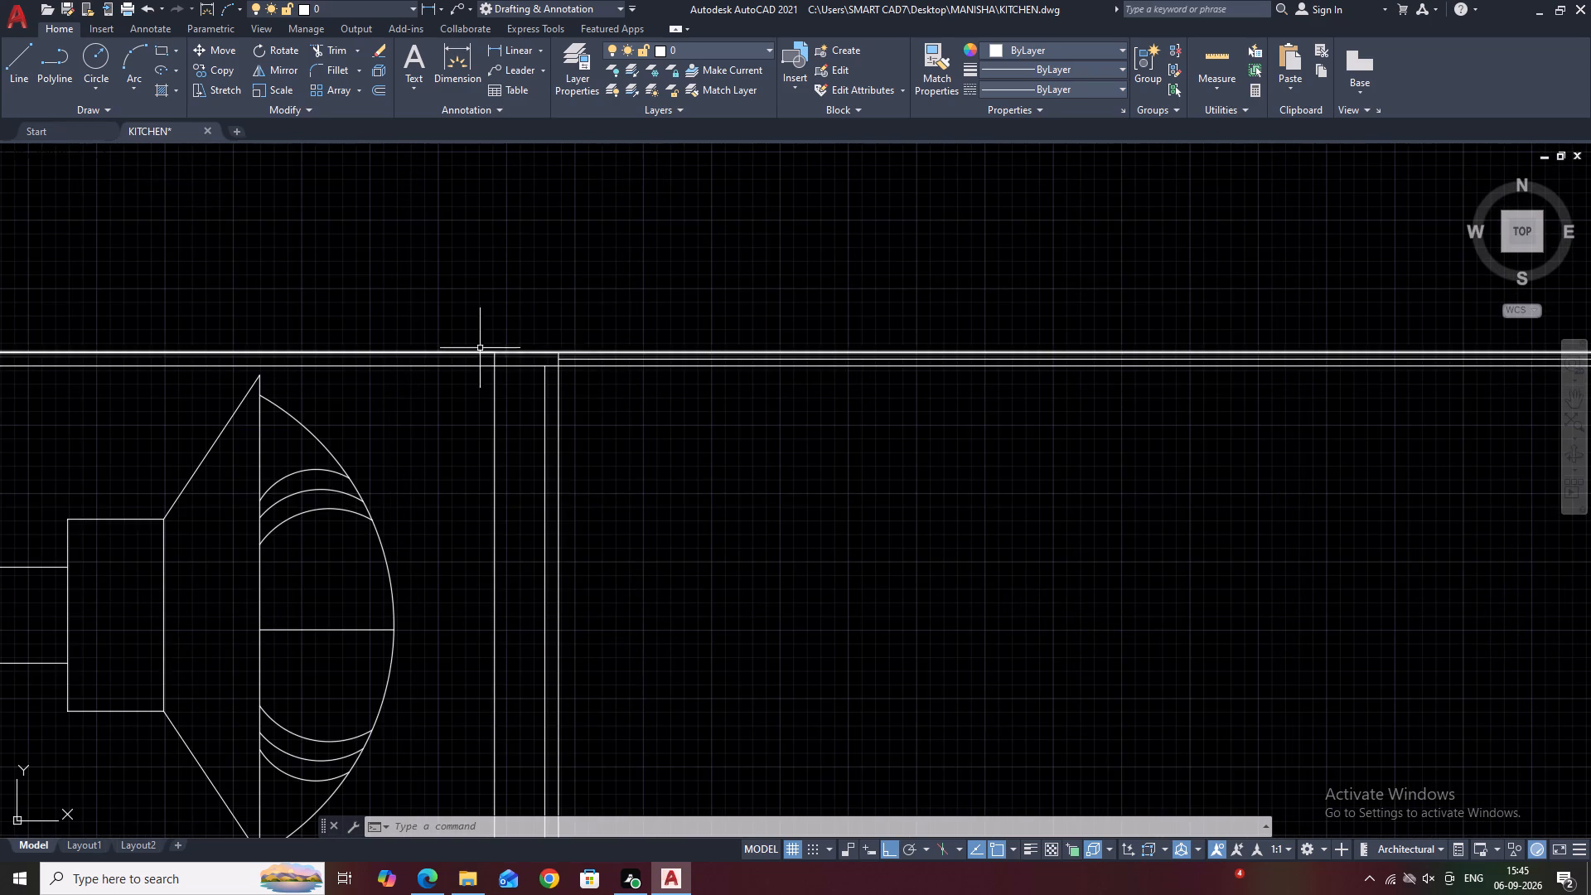
scroll(481, 347, down, 2)
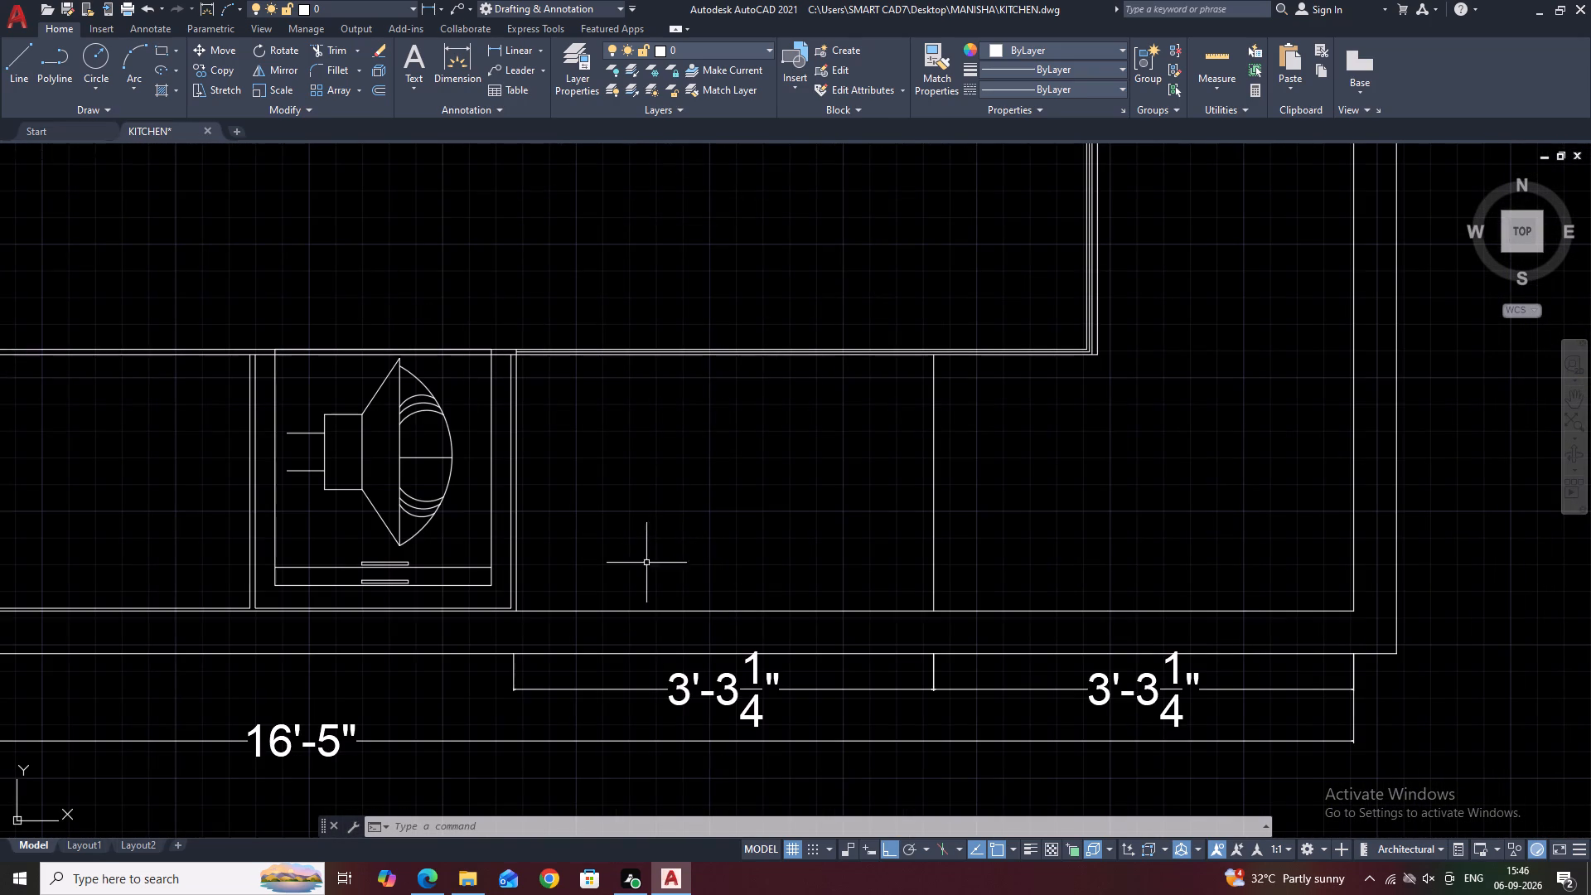
middle_drag(1003, 492, 820, 523)
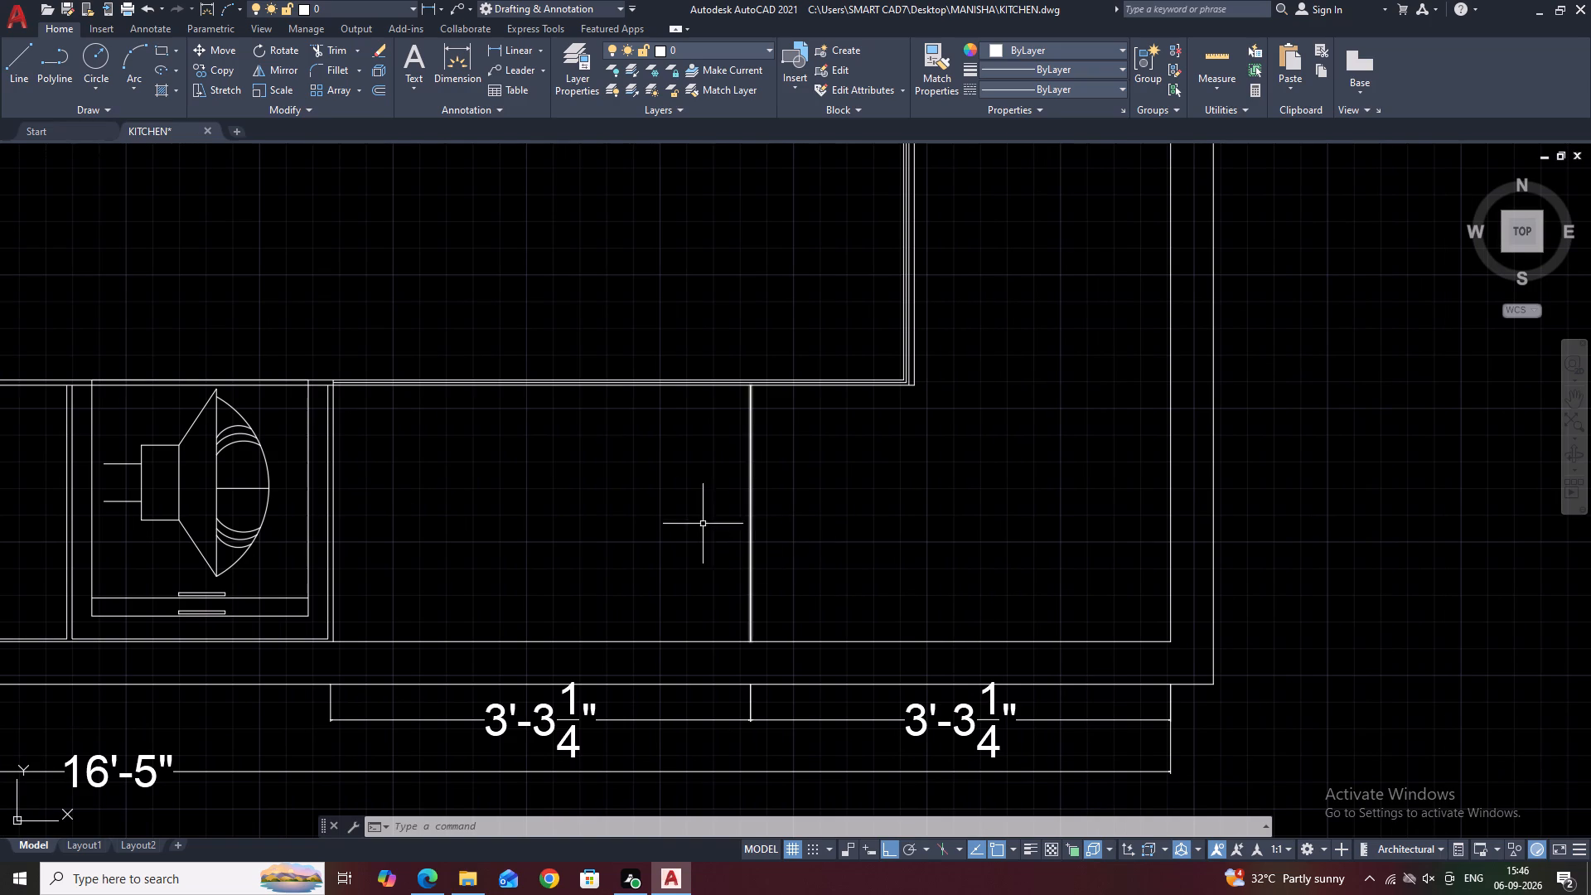
middle_drag(737, 563, 820, 554)
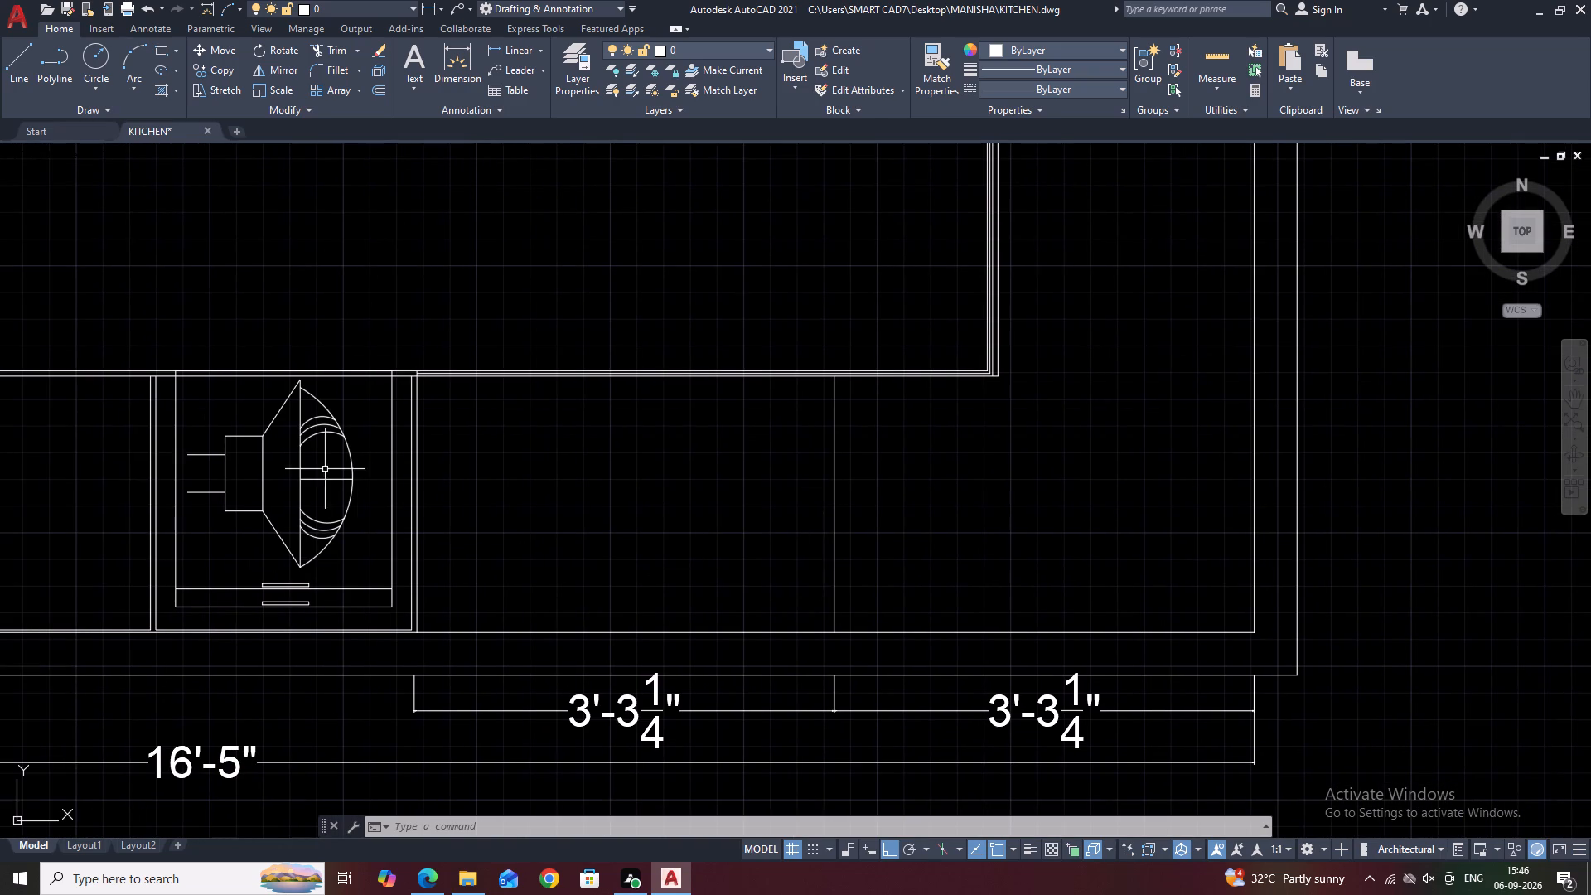
Draw a horizontal polyline about 1'-8 1/2" long across the top of the fixture frame, midway between the two front edge lines.
middle_drag(344, 461, 491, 465)
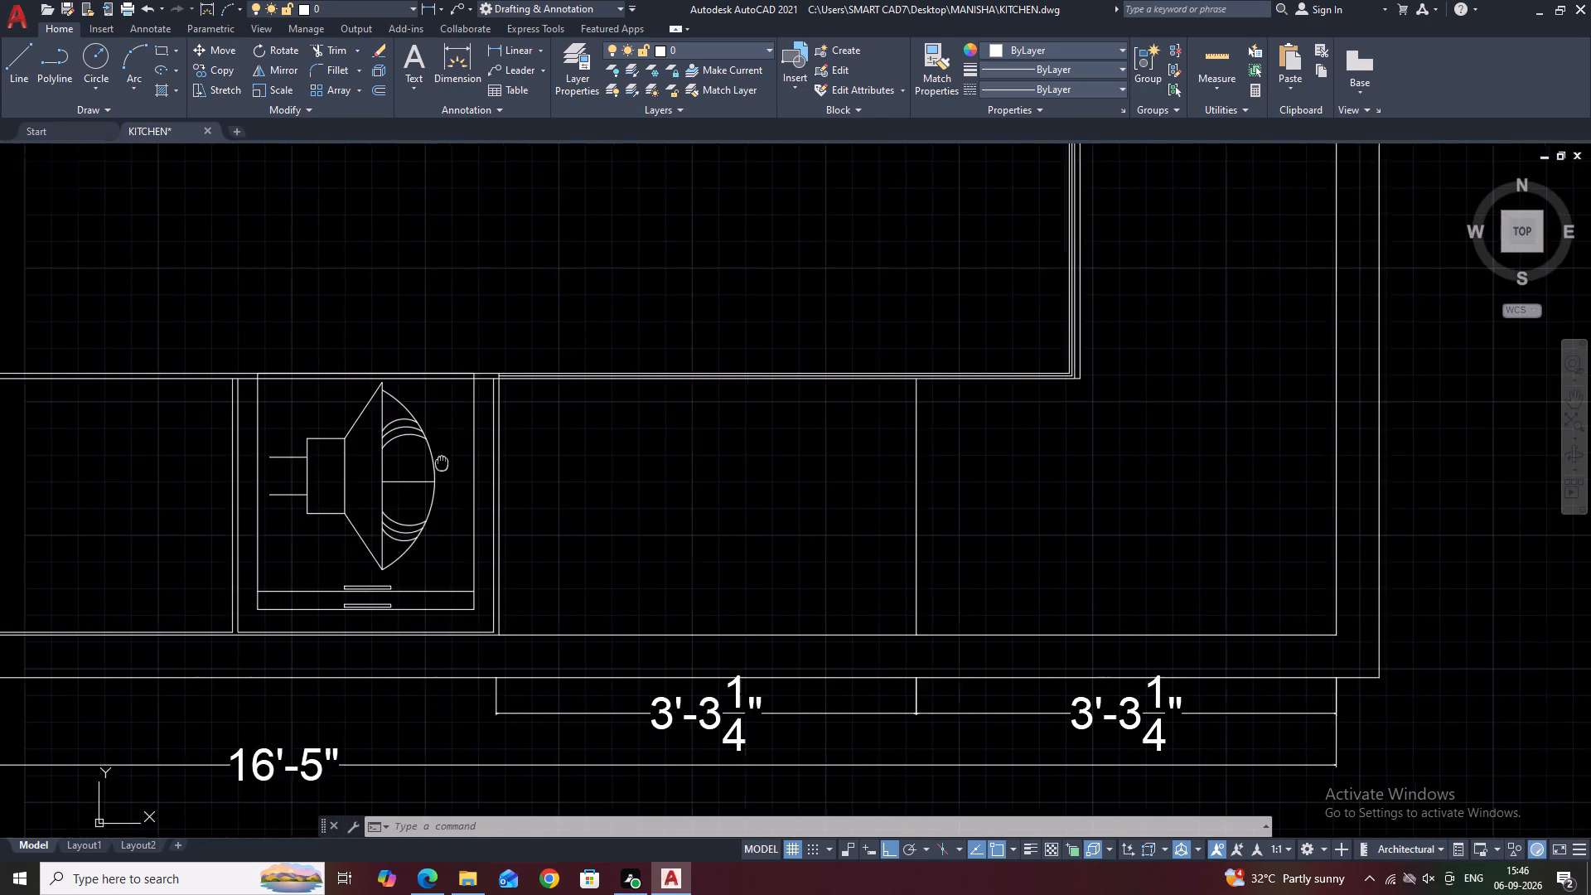
middle_drag(491, 465, 673, 457)
middle_drag(610, 375, 660, 446)
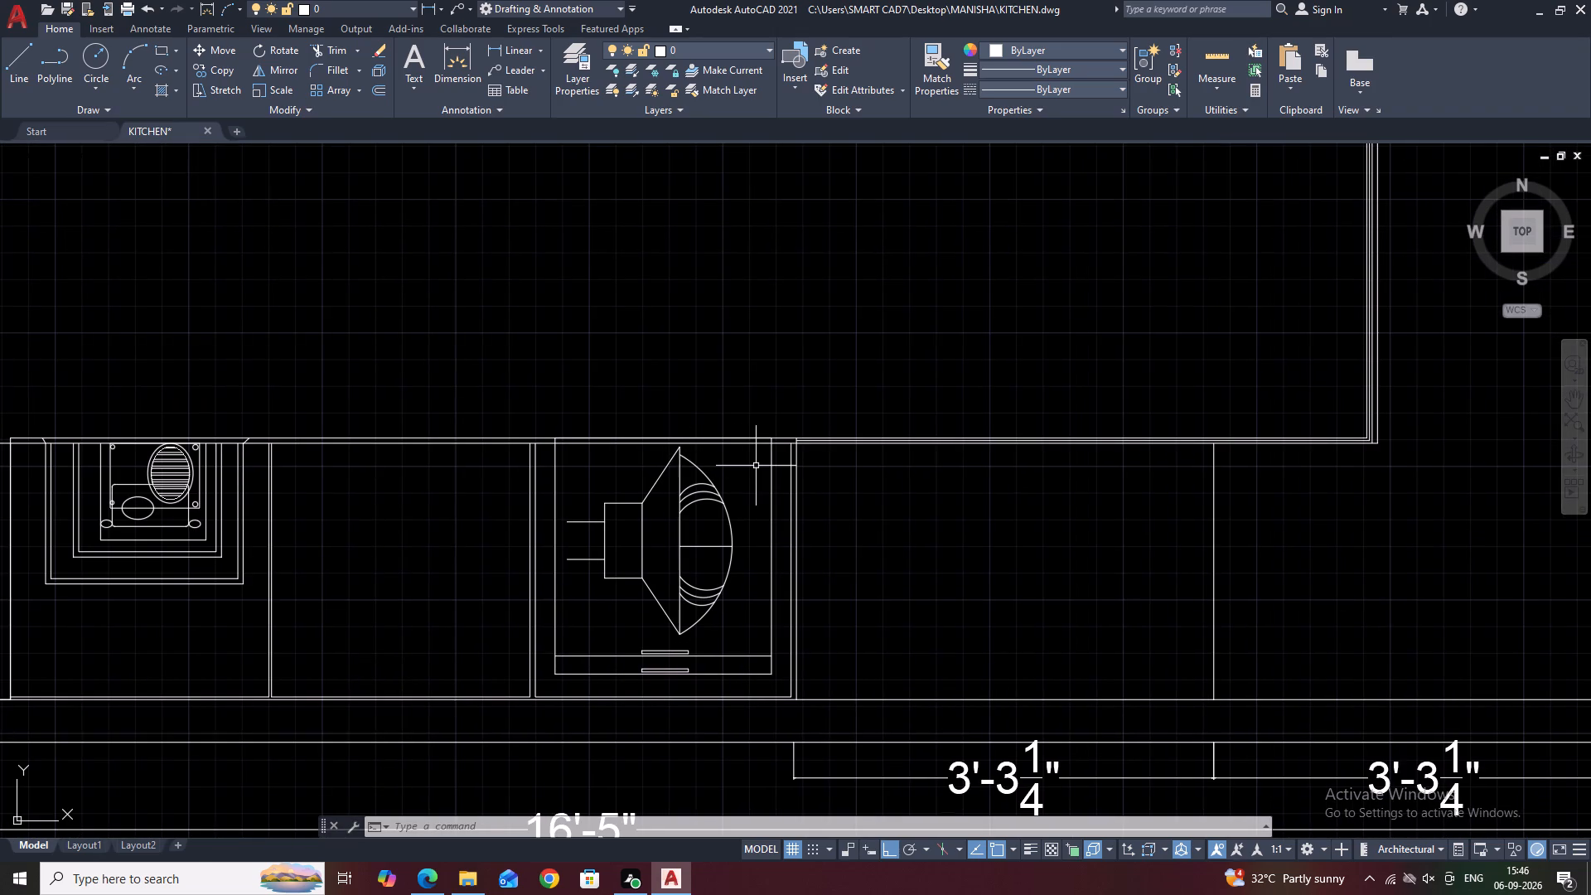
text(PL)
key(space)
scroll(584, 449, up, 4)
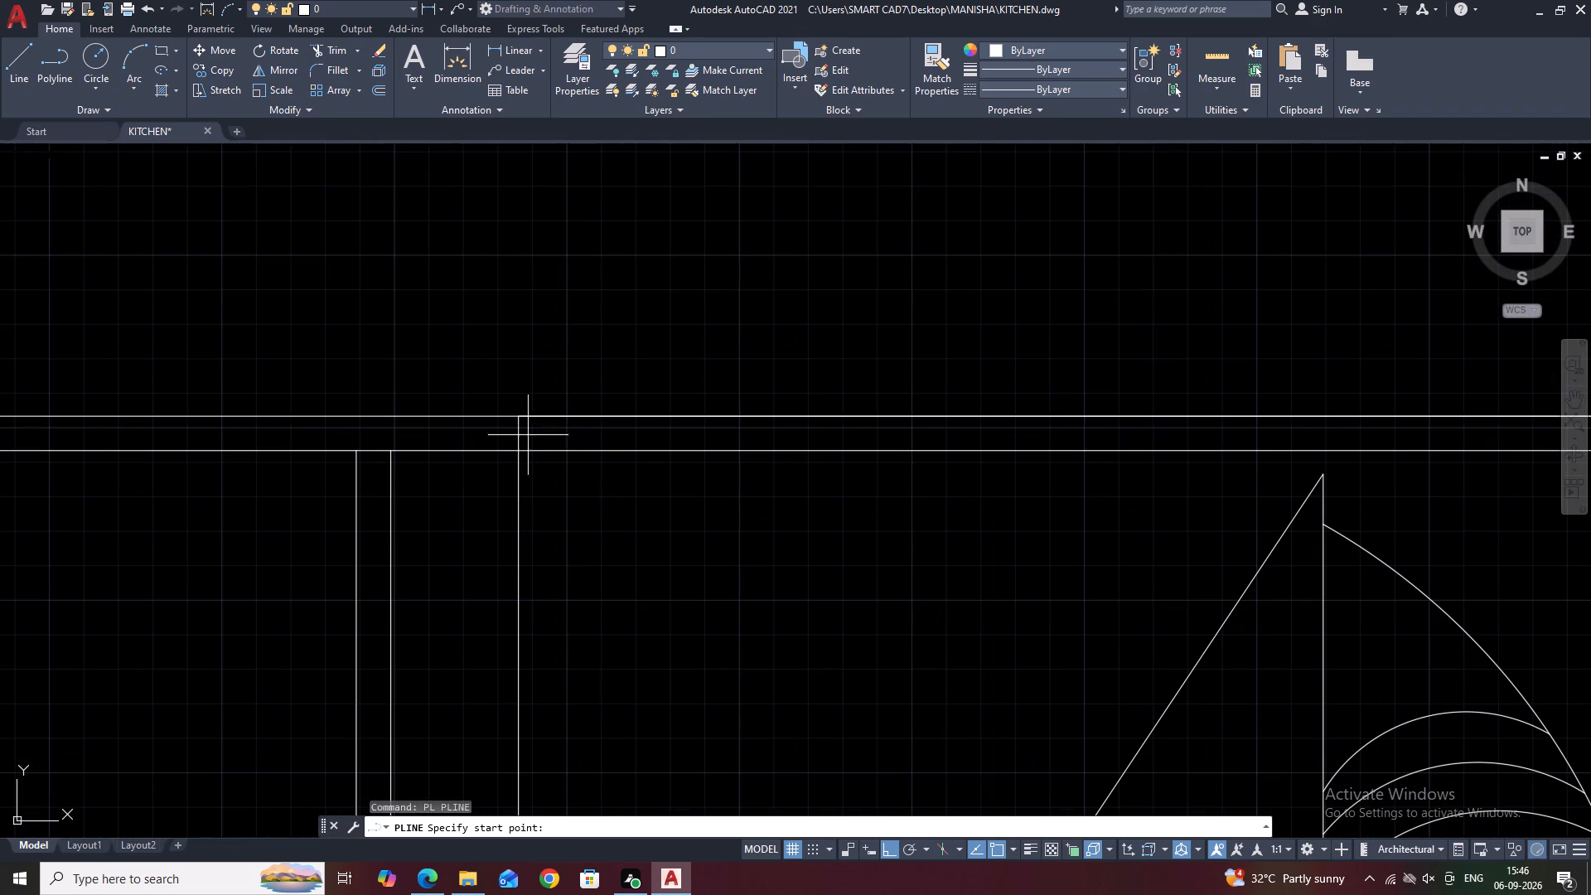
click(520, 434)
scroll(693, 436, down, 2)
scroll(1168, 438, up, 1)
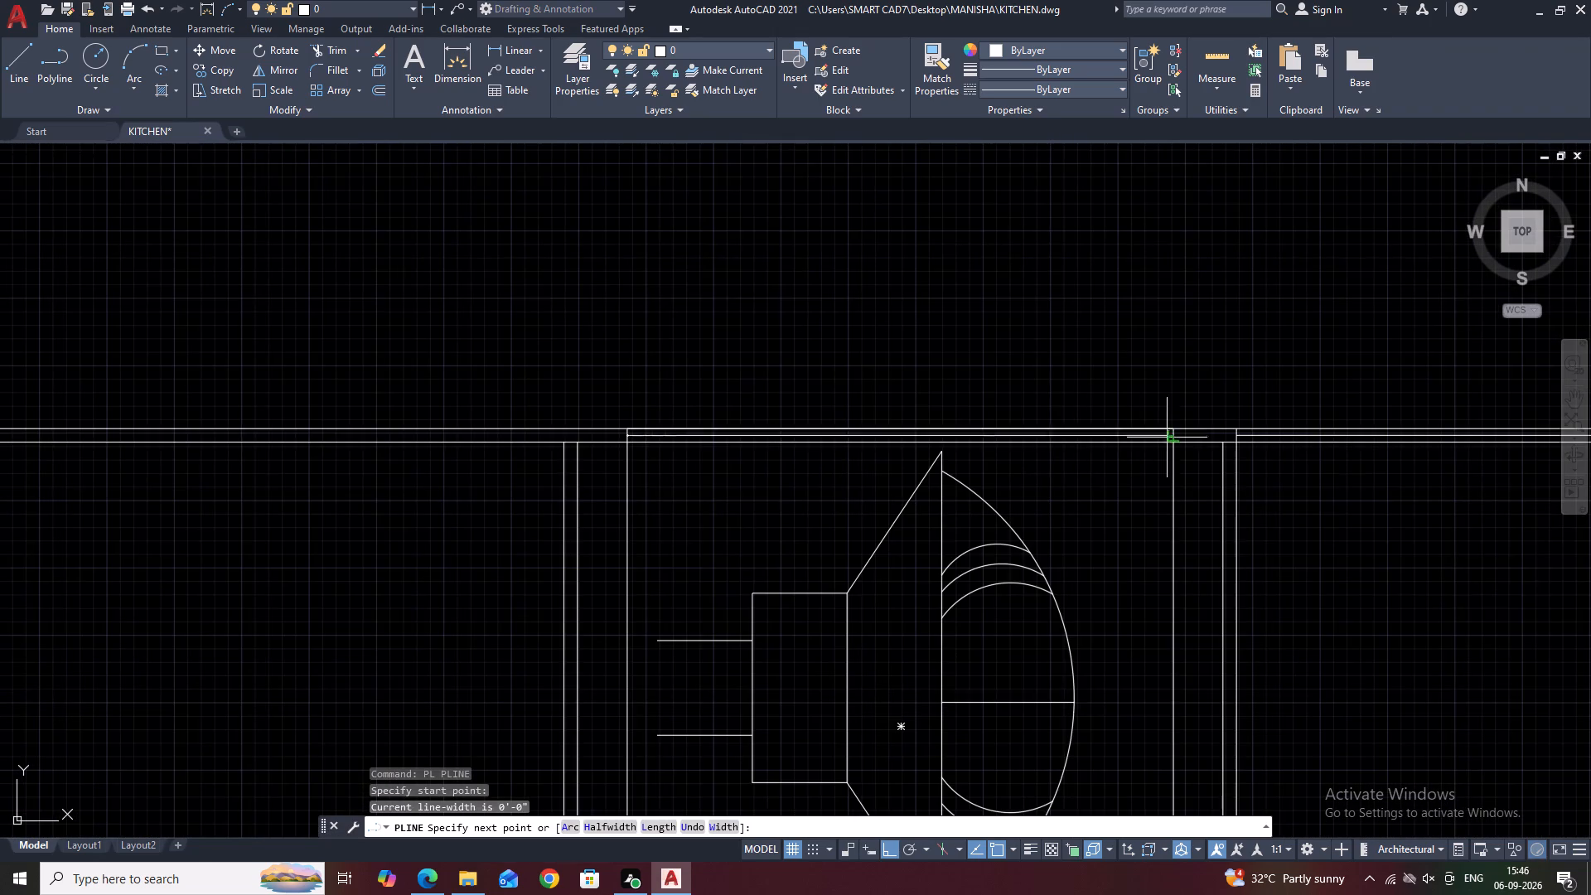
click(1176, 437)
key(Escape)
Set the new polyline's global width, trying 1" and 0.5" before settling on 0.25".
click(1131, 434)
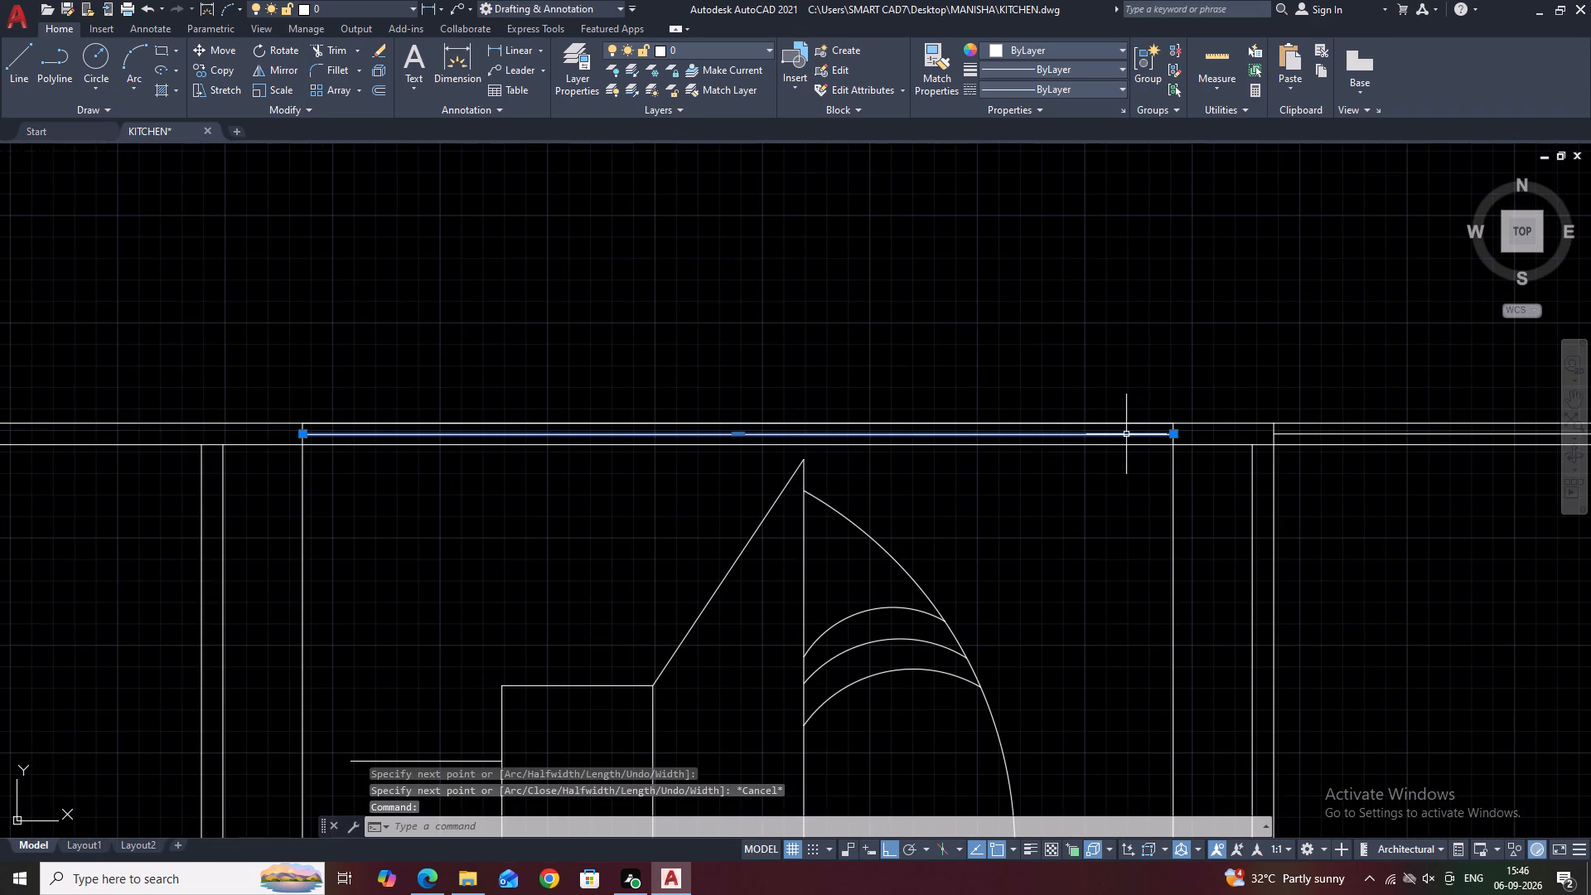
key(p)
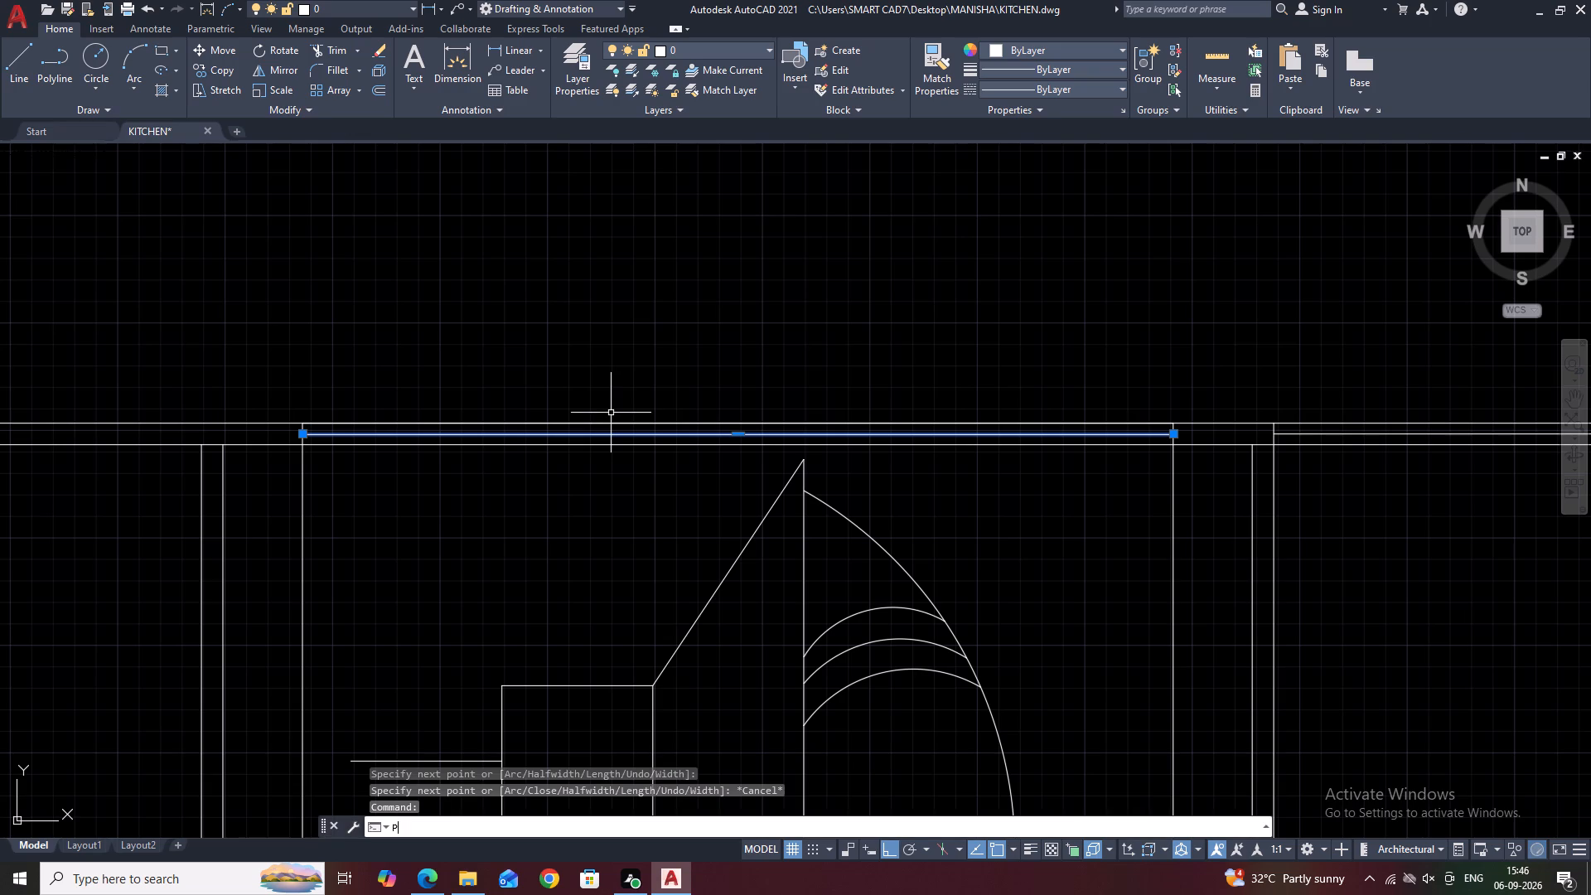
text(R)
key(space)
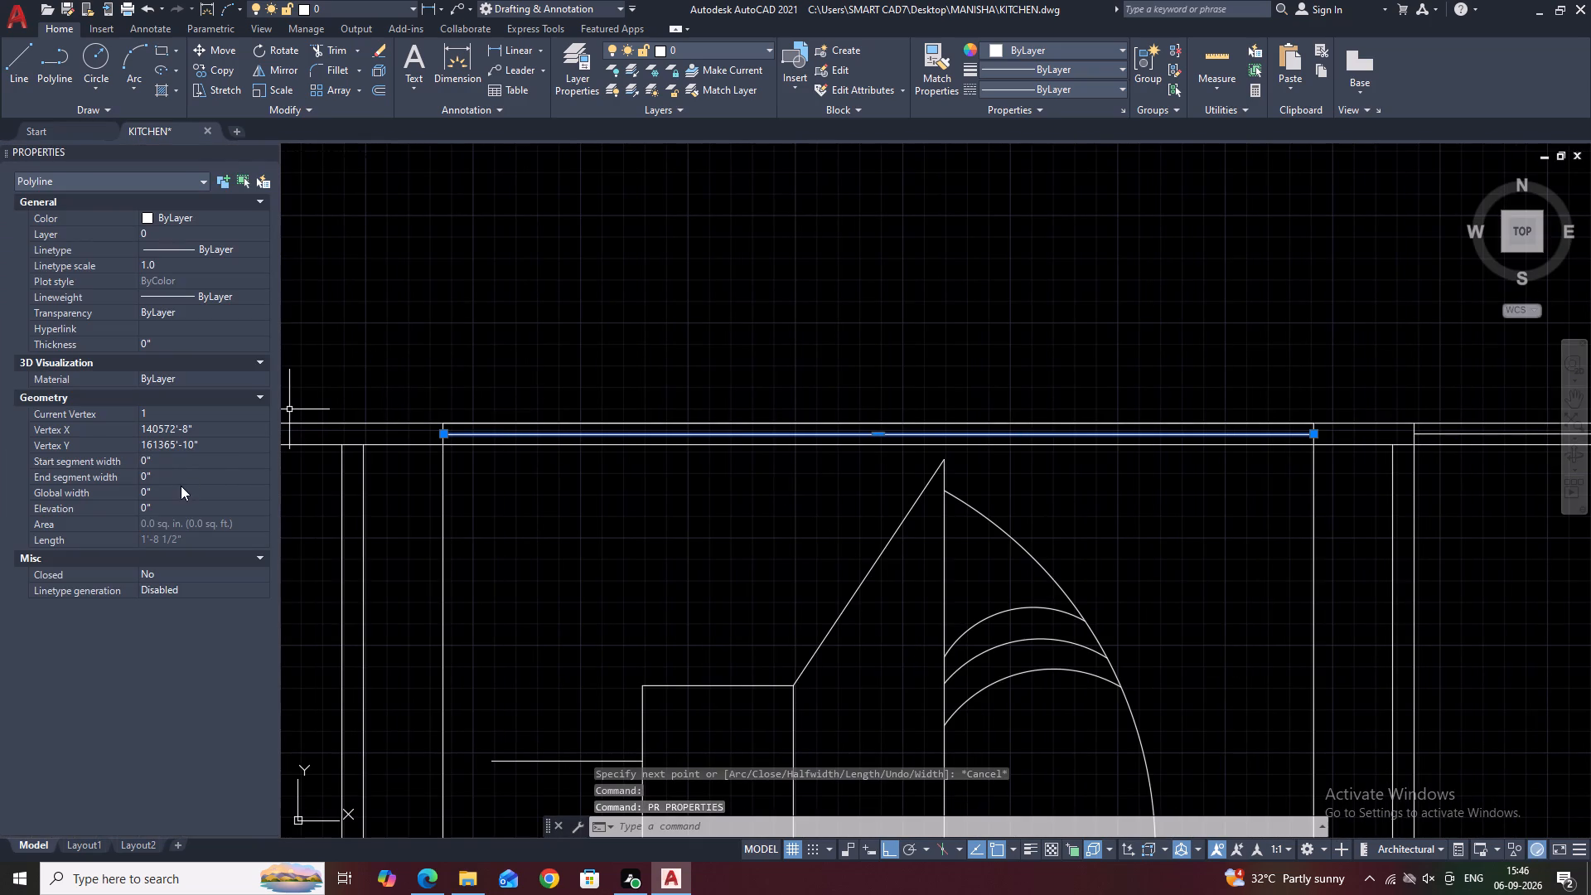
click(169, 494)
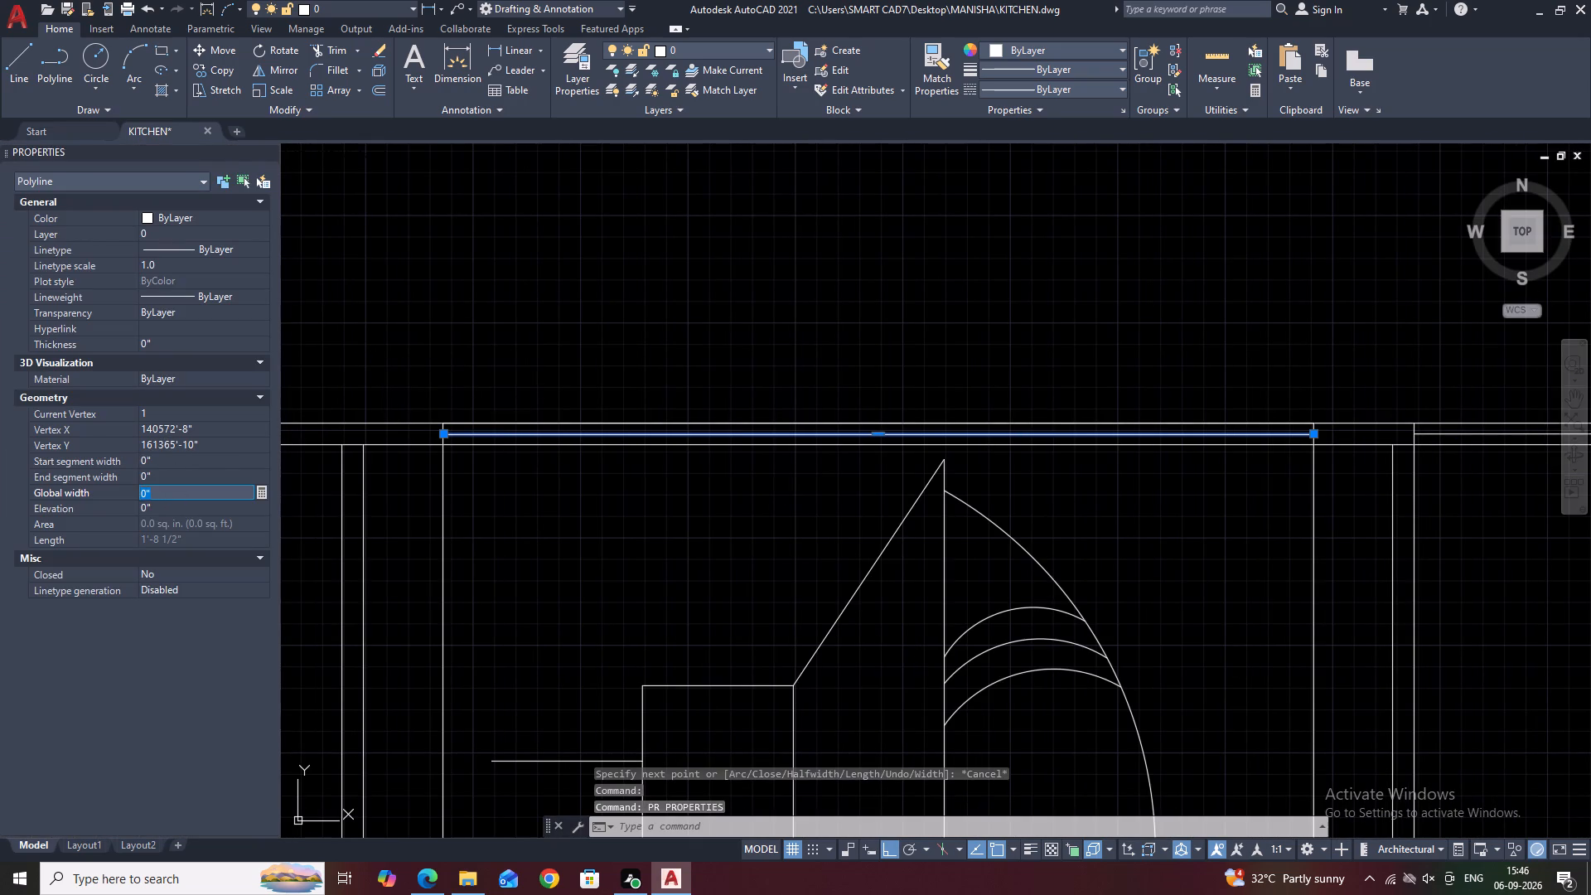
key(1)
key(Return)
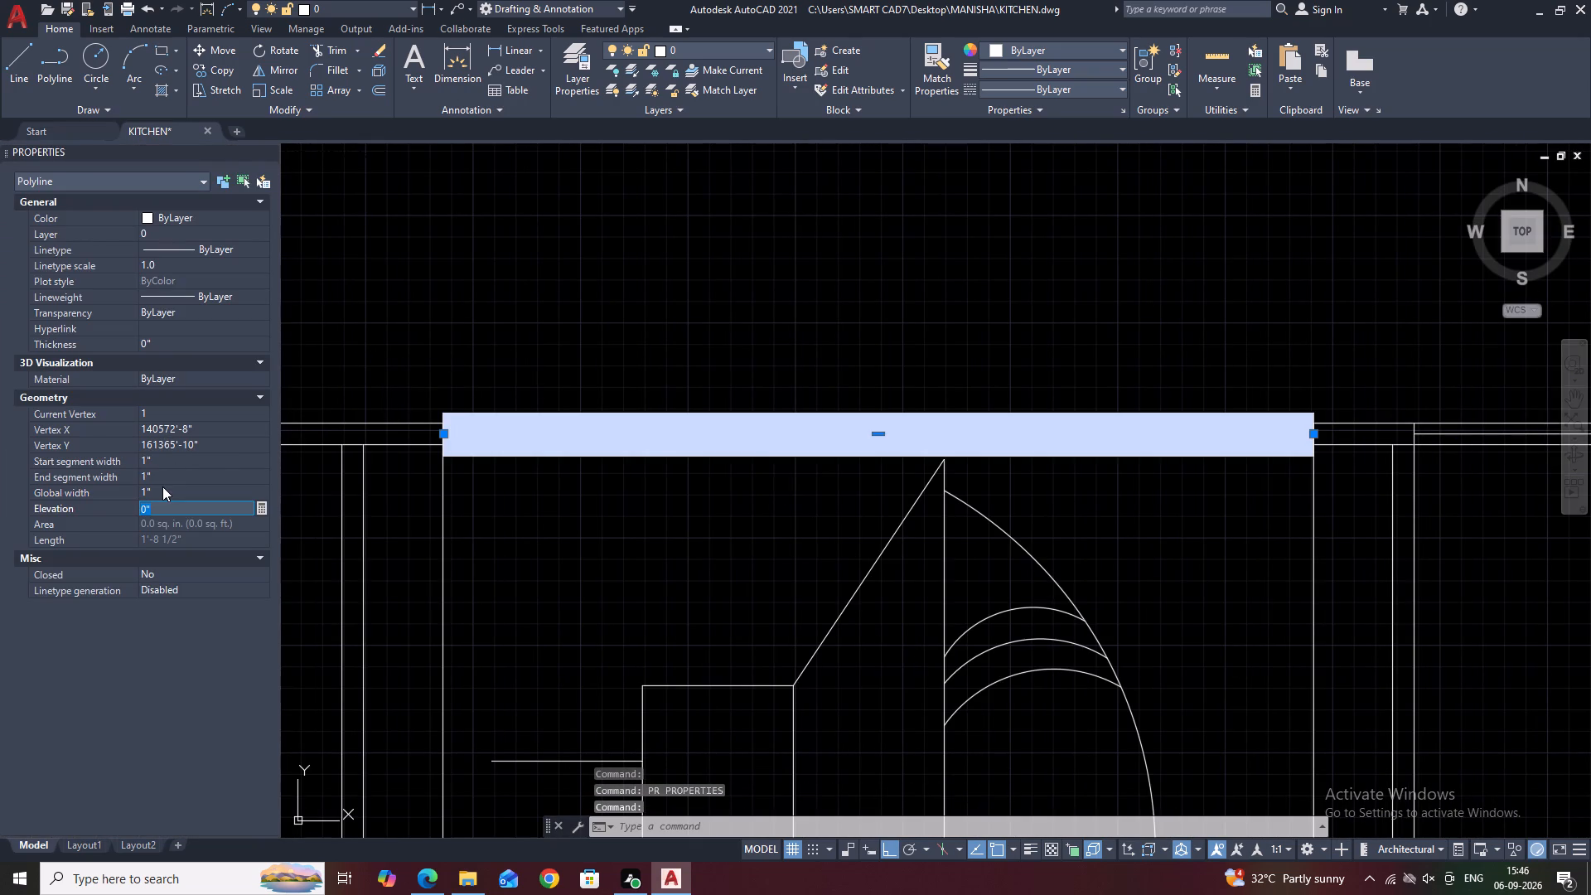
click(163, 494)
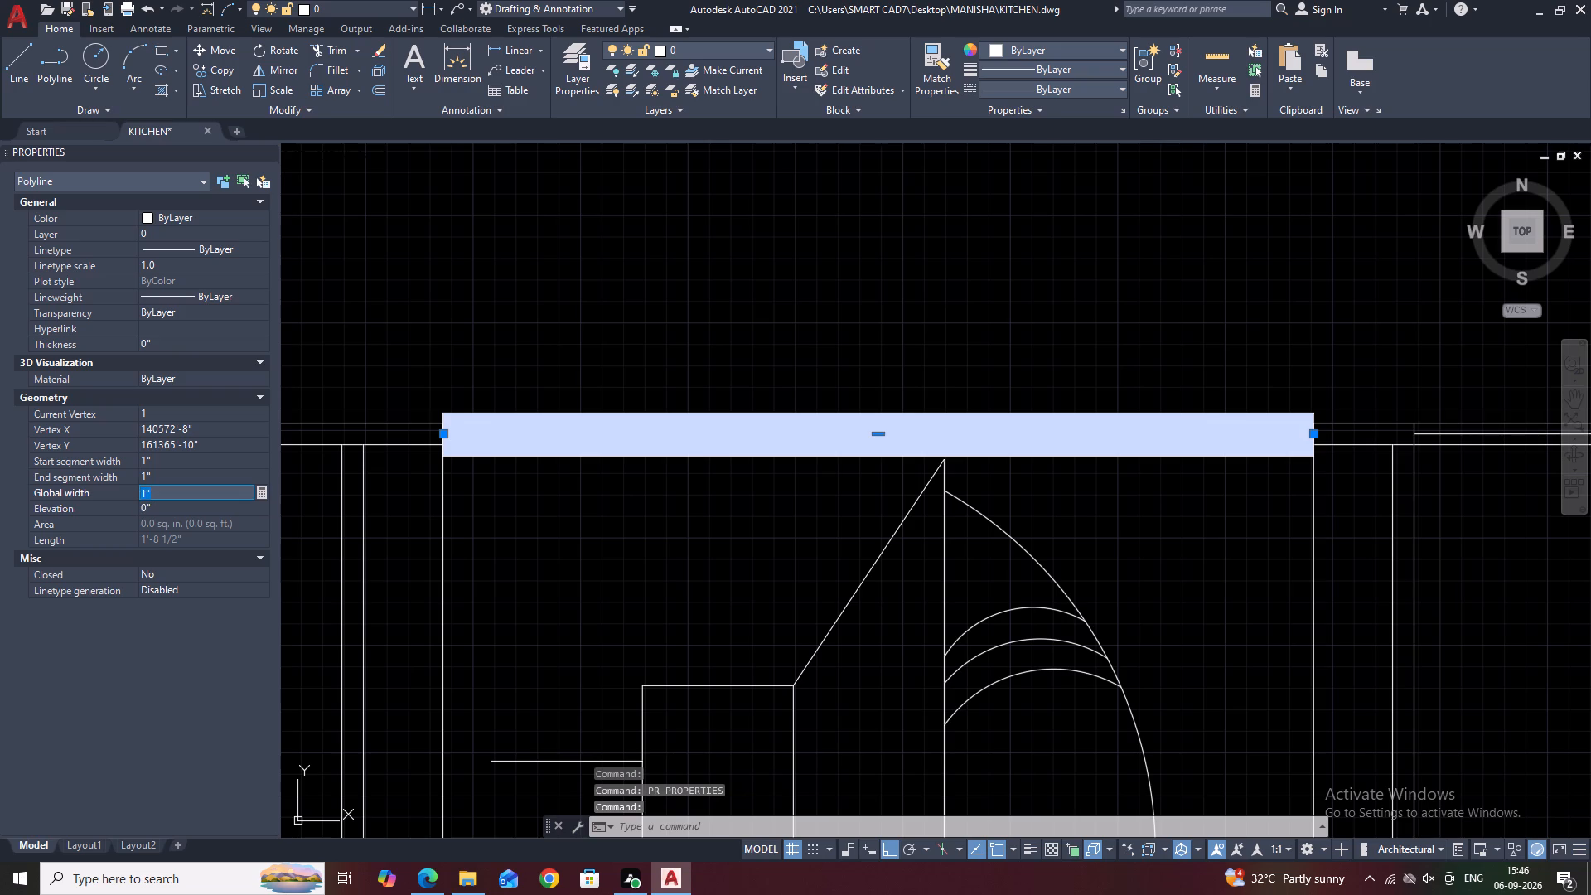
key(0)
text(.5)
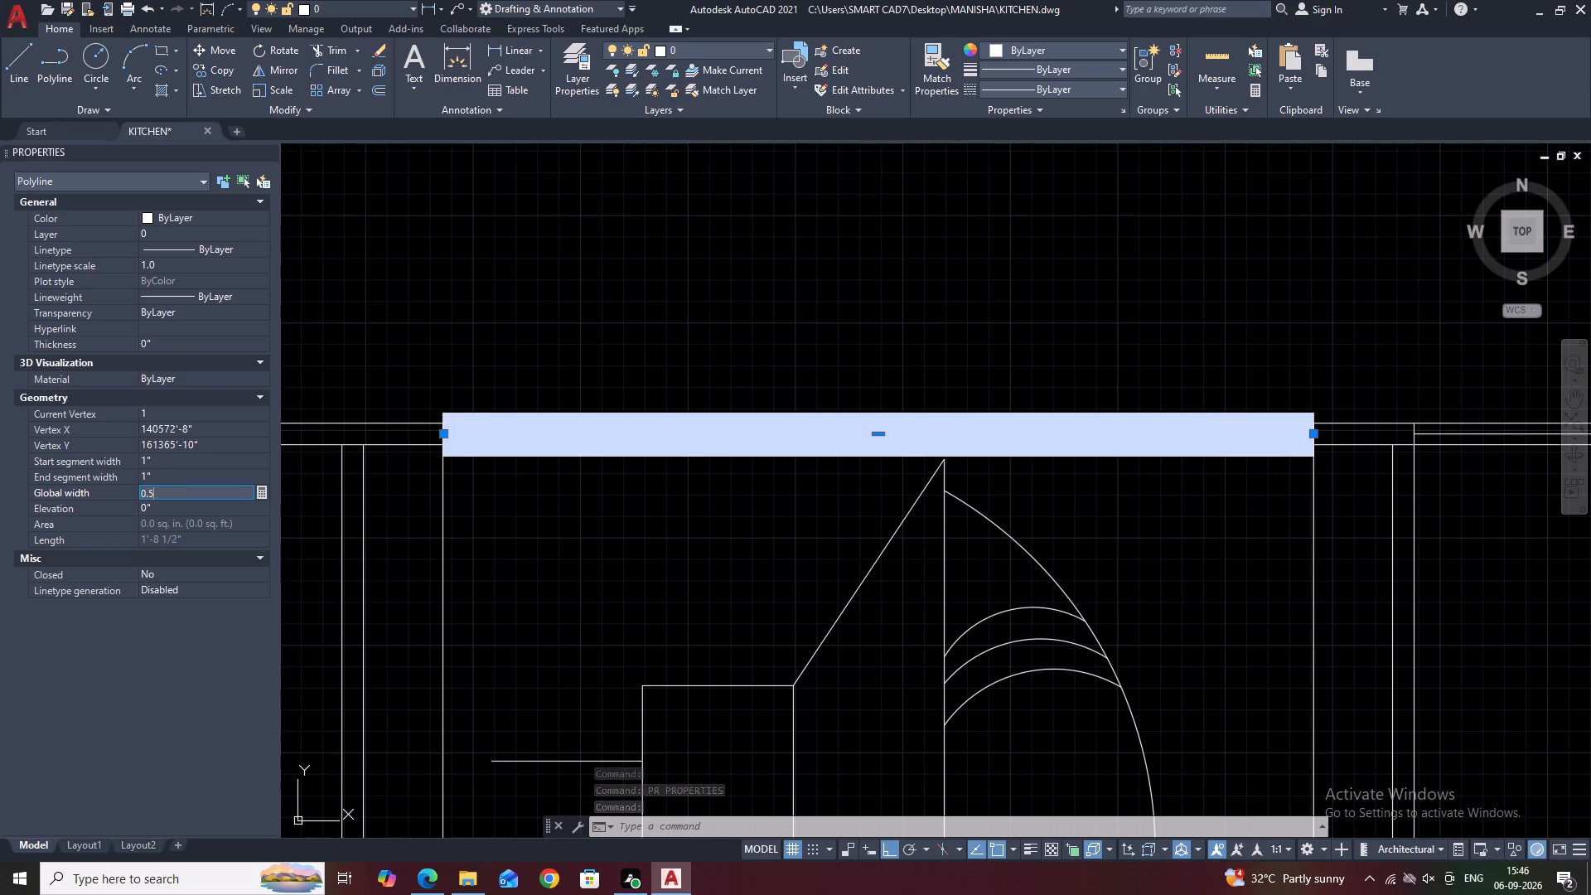
key(Return)
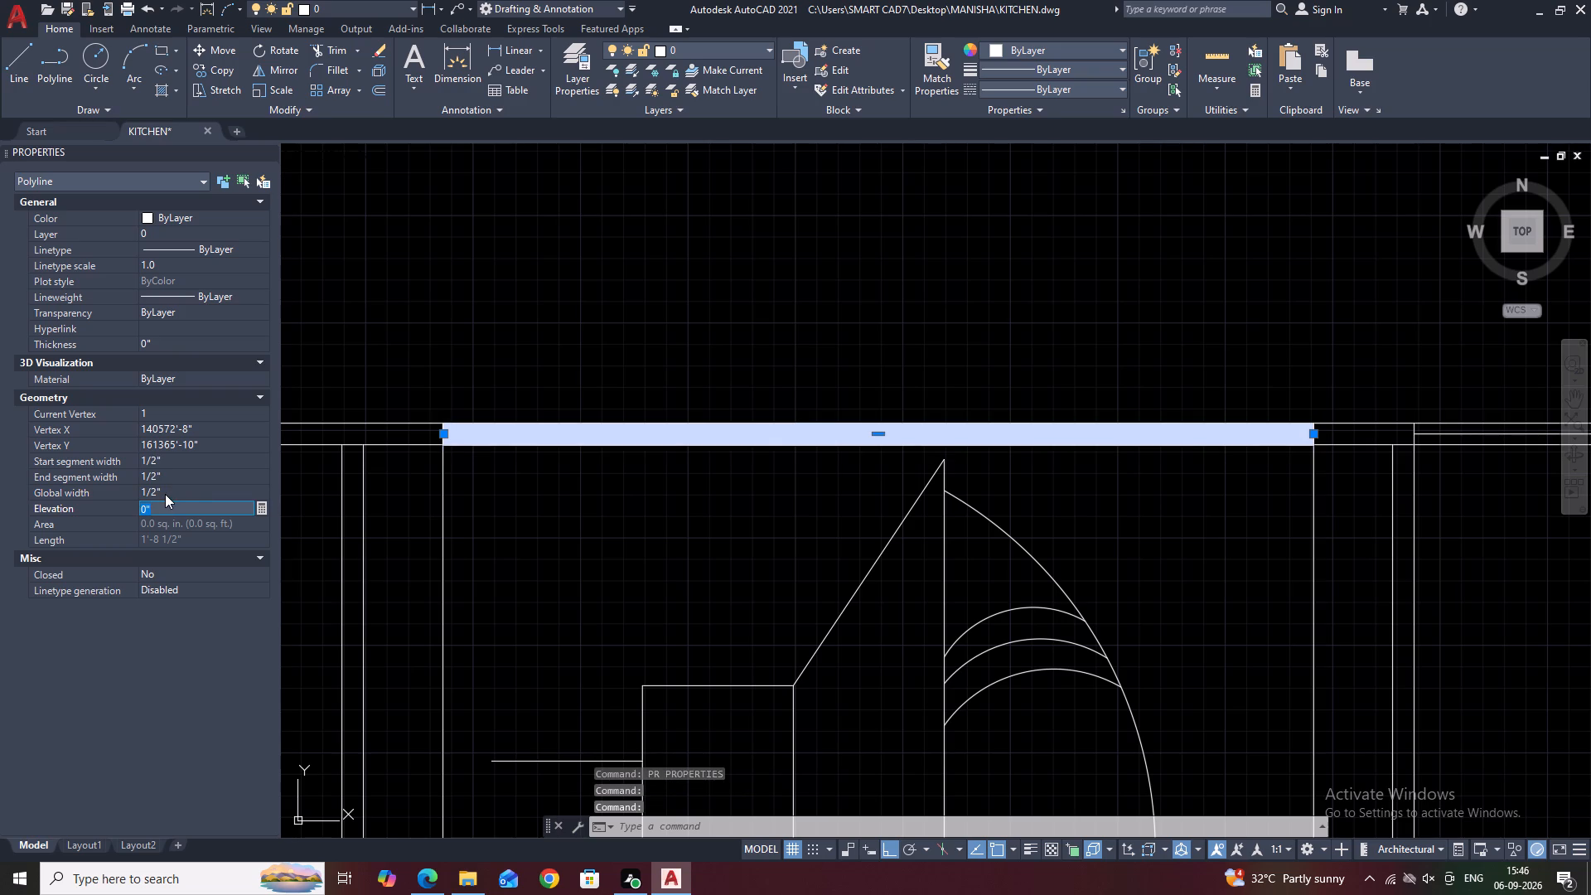
click(171, 493)
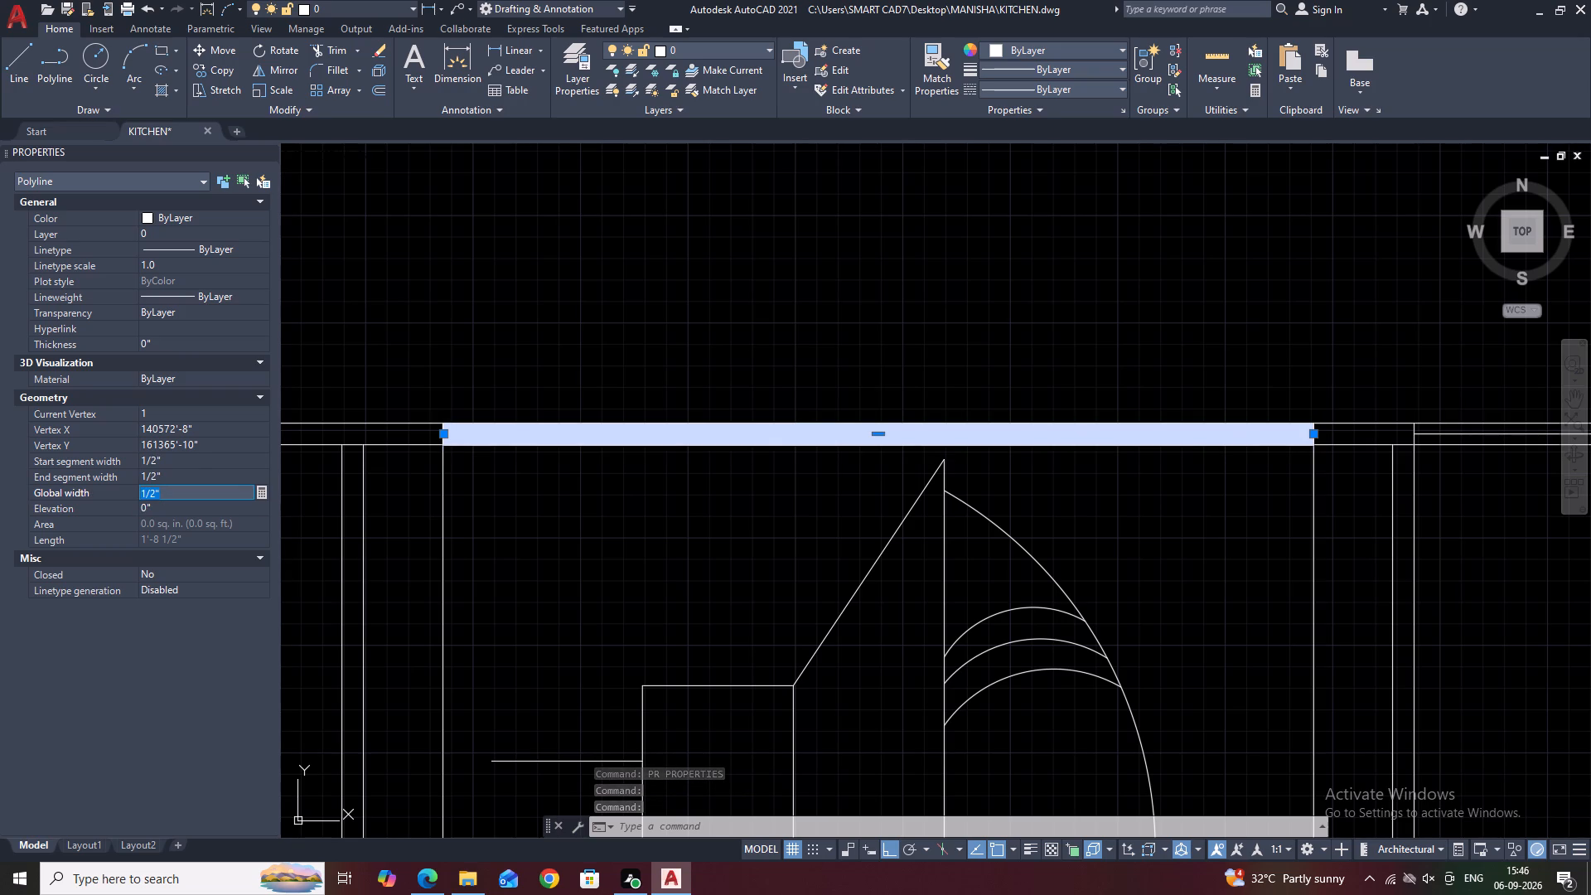
text(0.25)
key(Return)
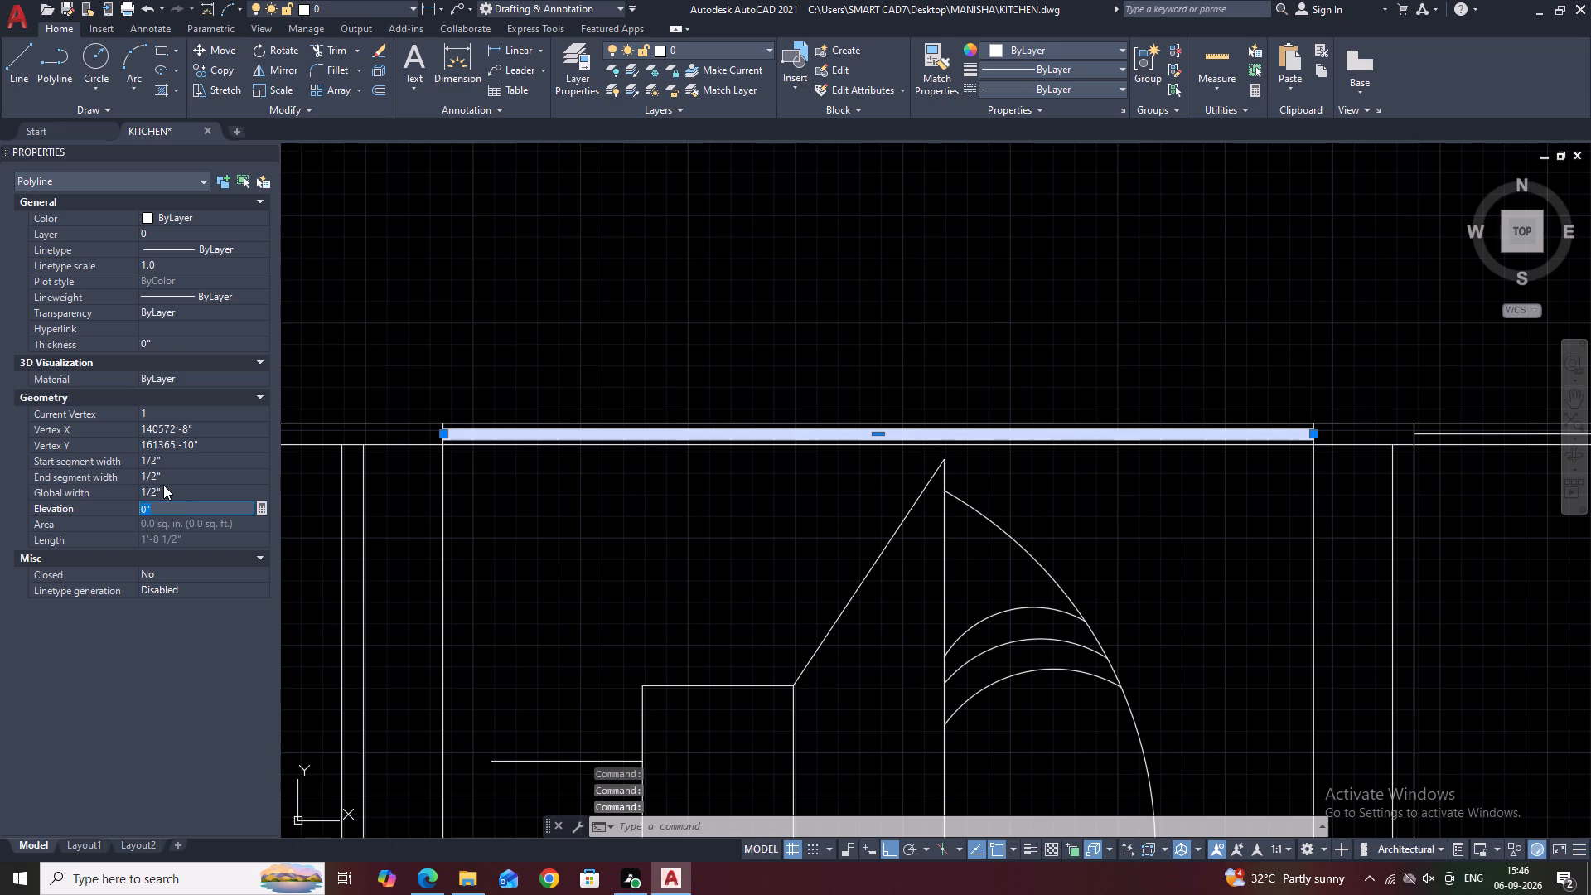
key(Escape)
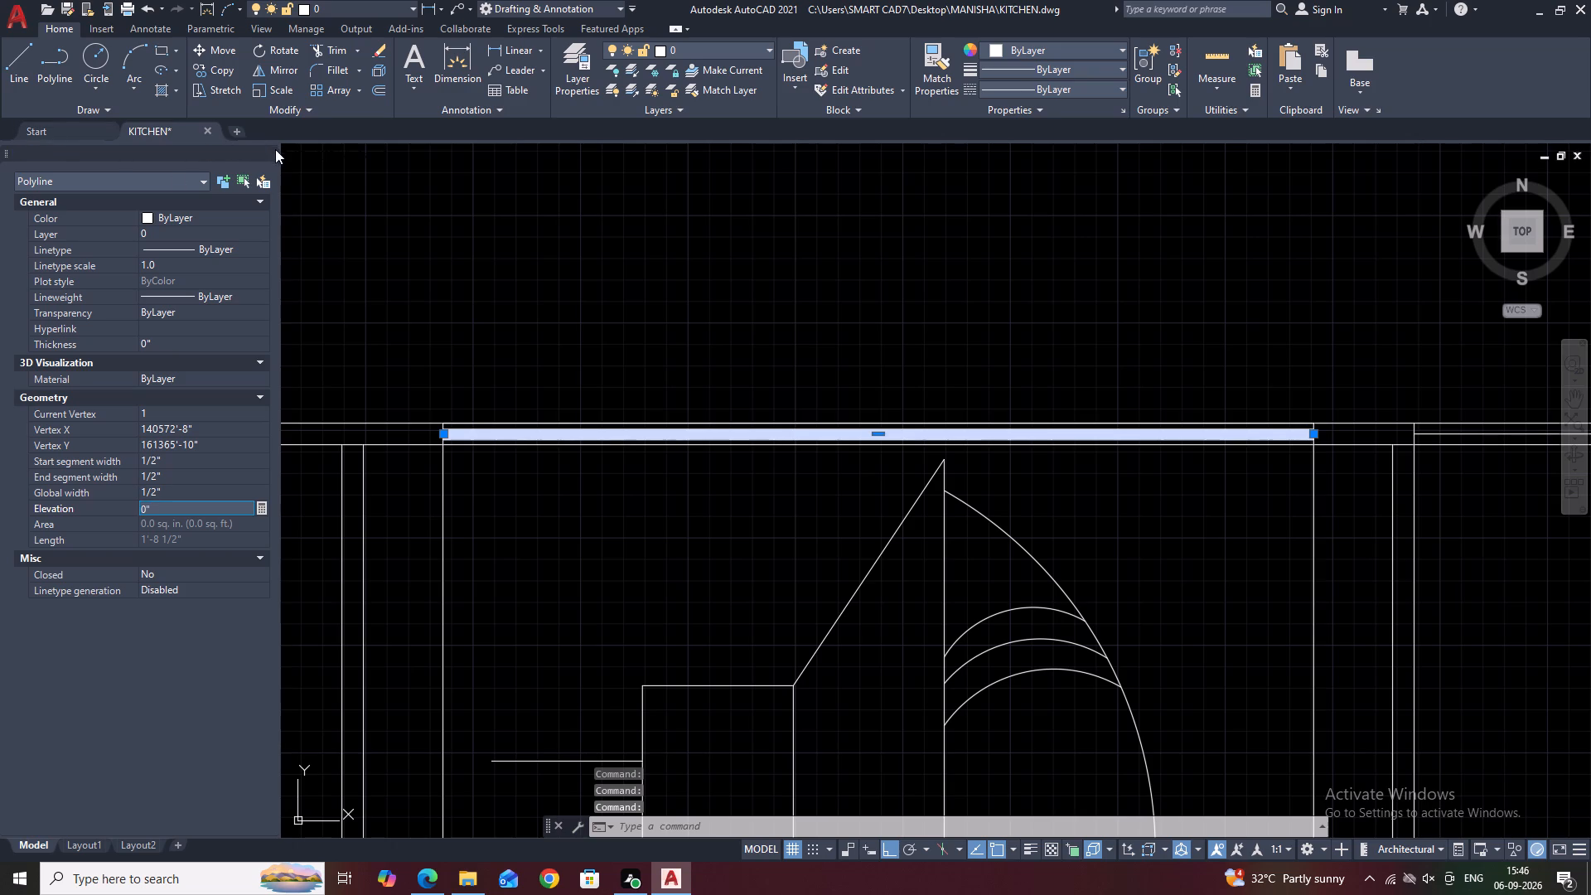
click(270, 152)
key(Escape)
Trim the uppermost front edge line between the fixture frame's right side and the third compartment's right partition.
scroll(392, 395, down, 1)
middle_drag(868, 455, 630, 426)
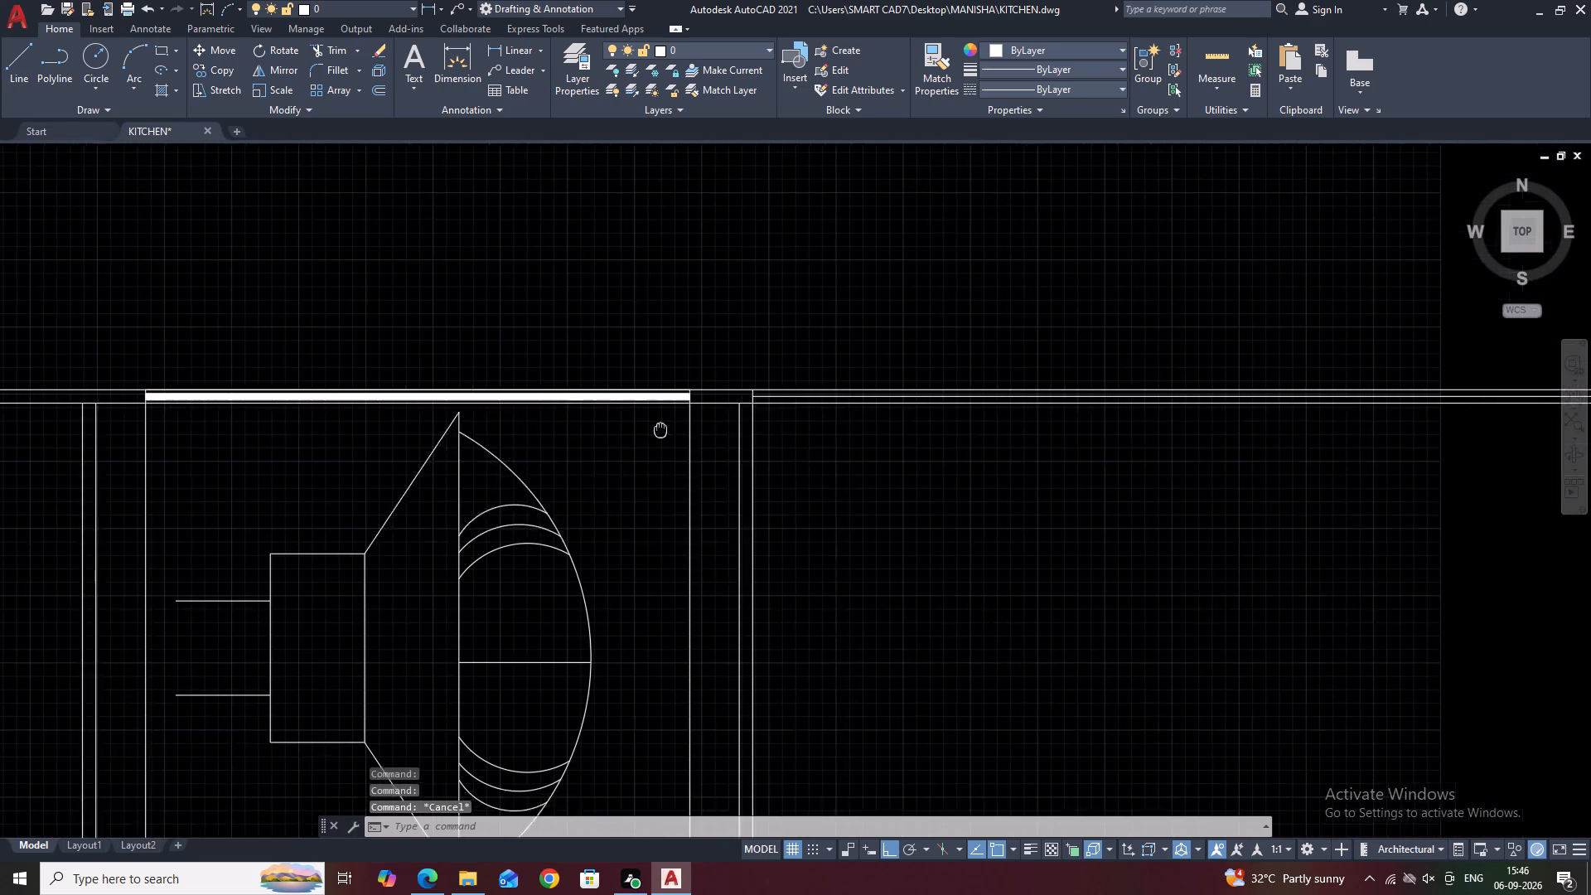
middle_drag(630, 426, 629, 426)
scroll(761, 425, down, 1)
middle_drag(1069, 438, 757, 379)
middle_drag(854, 451, 775, 404)
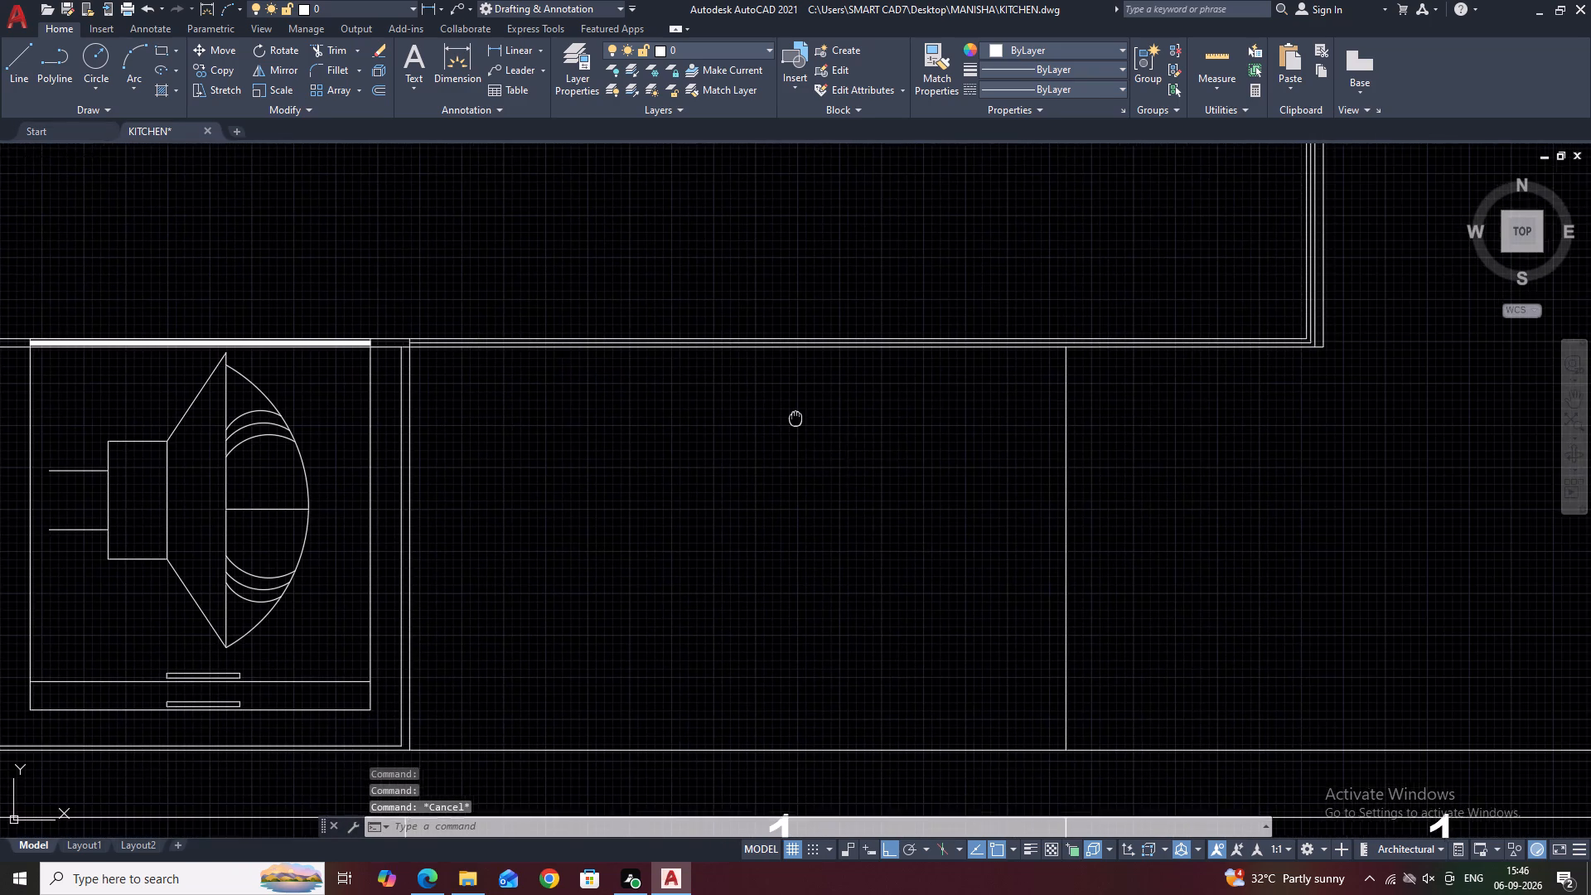
middle_drag(775, 404, 764, 397)
middle_drag(325, 258, 559, 376)
scroll(473, 385, up, 1)
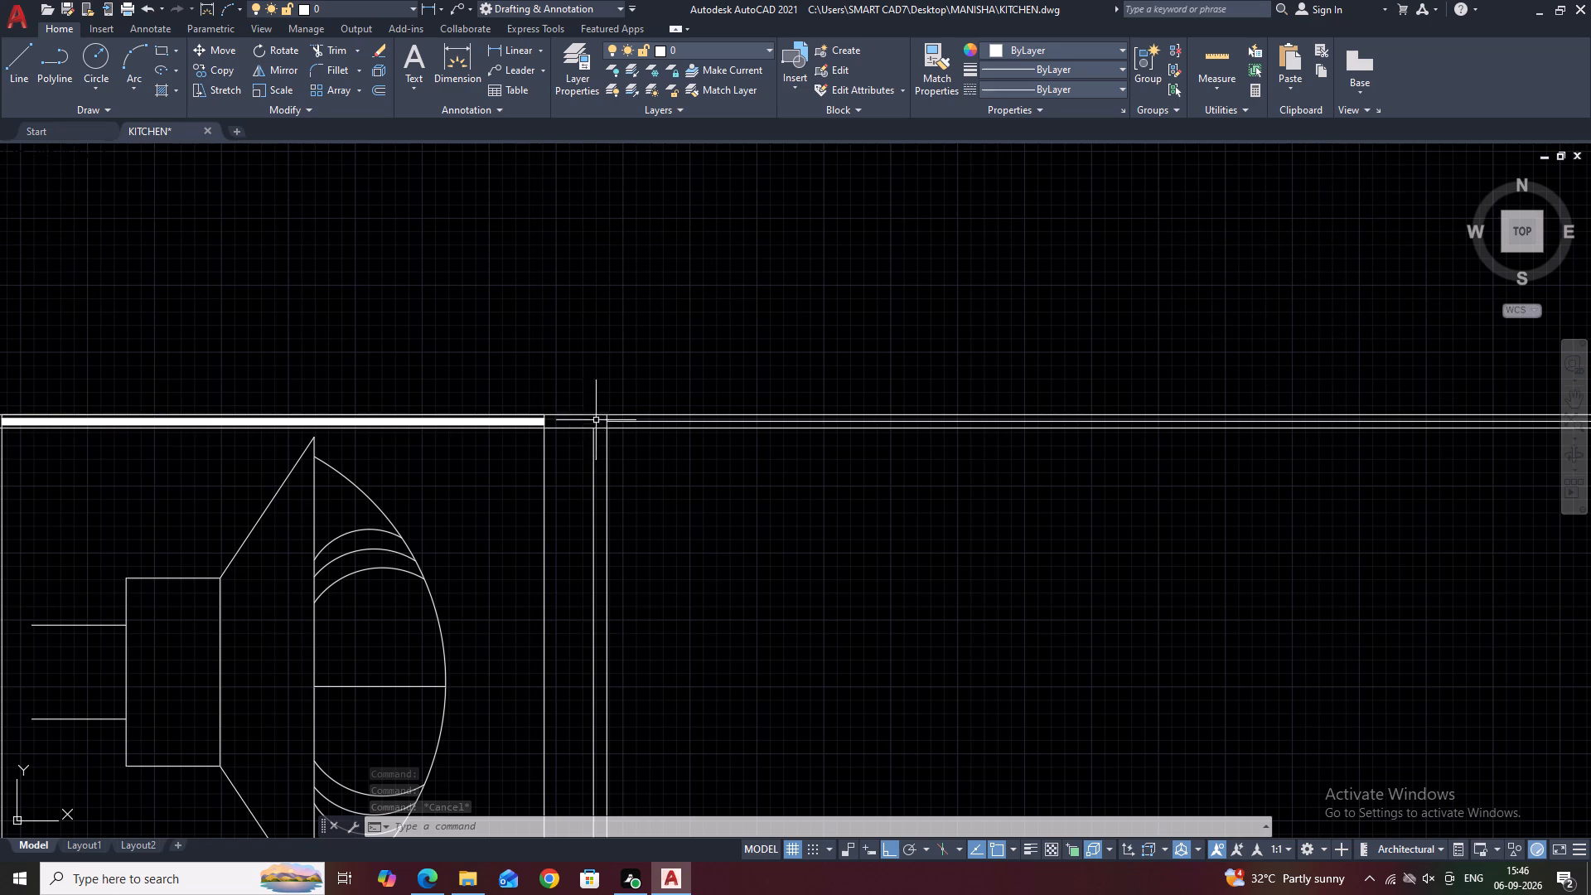
key(t)
key(r)
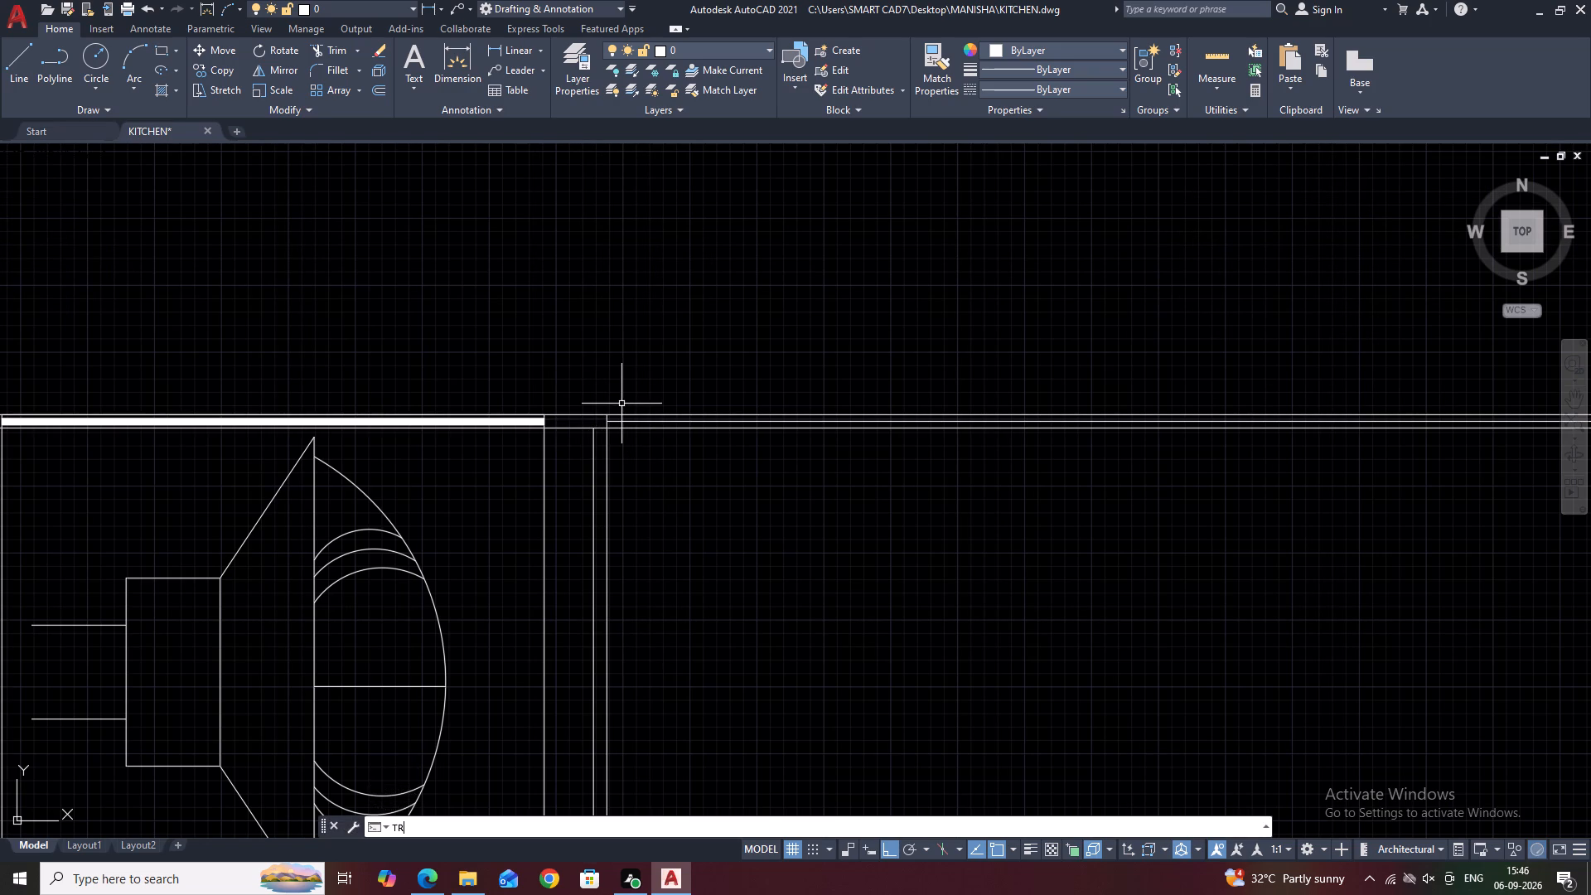
key(space)
click(573, 415)
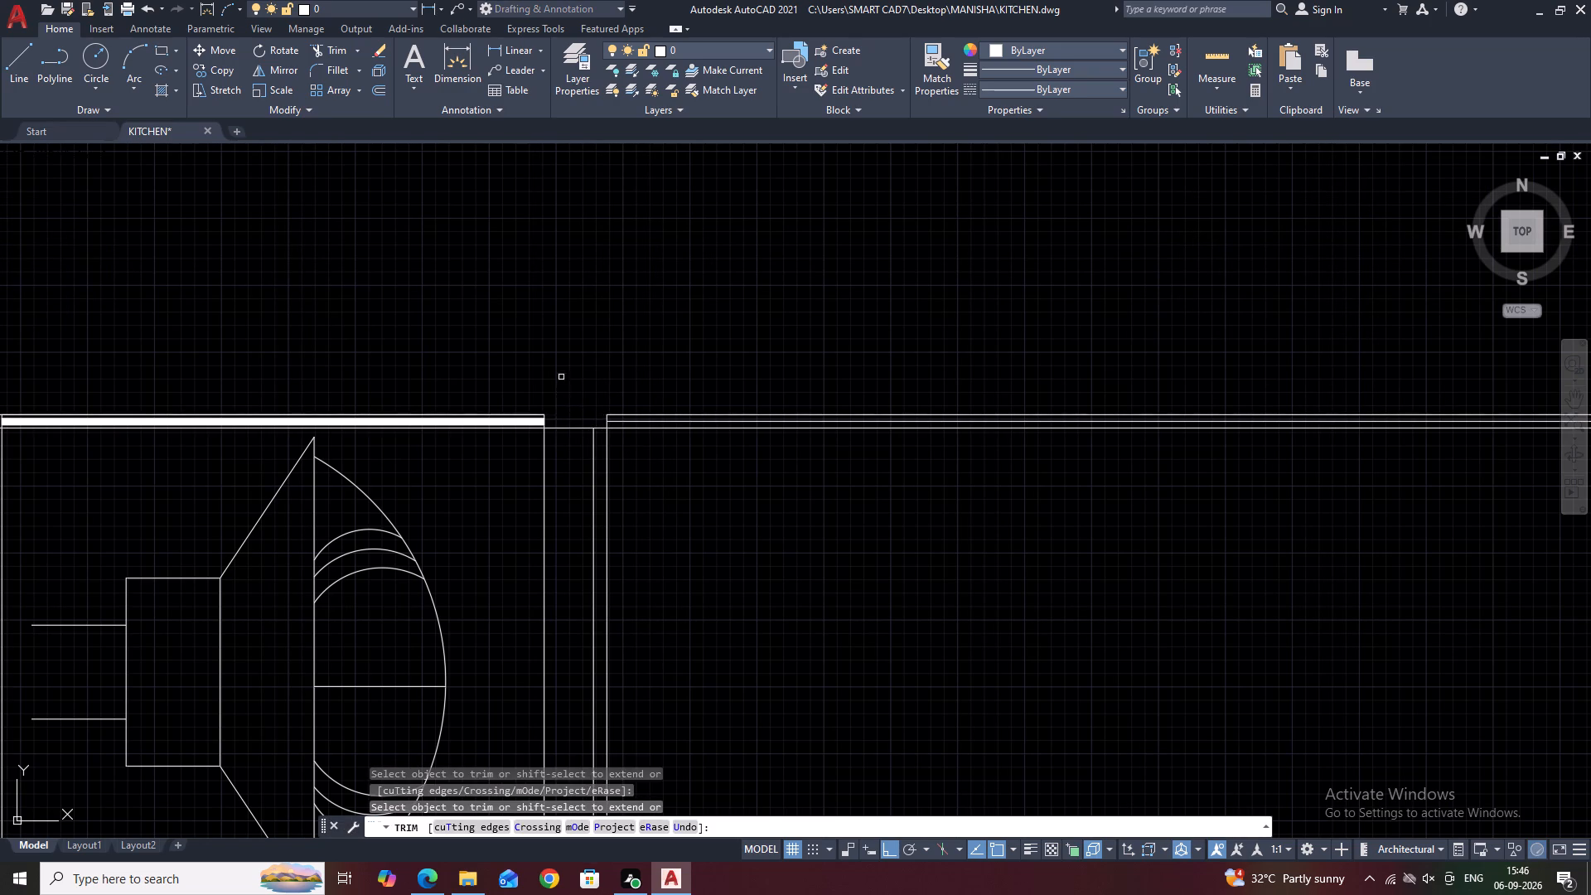
scroll(563, 375, down, 3)
key(Escape)
Draw a horizontal line at mid-depth across the two 3'-3 1/4" bays, from the third compartment's right partition to the inner right wall line.
middle_drag(631, 414, 675, 472)
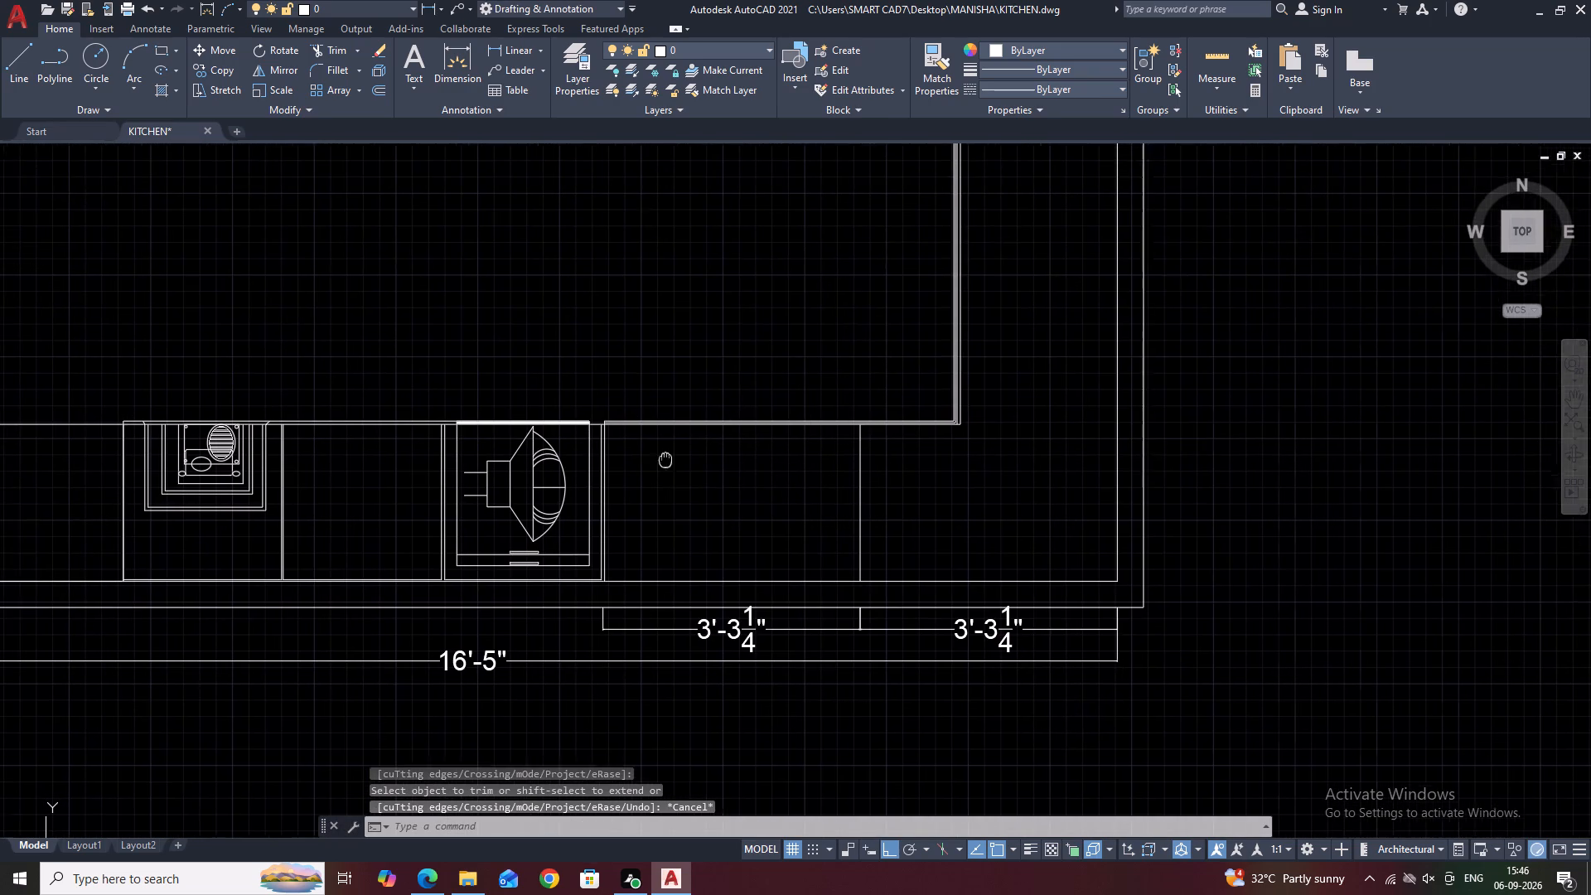
middle_drag(675, 472, 677, 476)
middle_drag(770, 525, 742, 481)
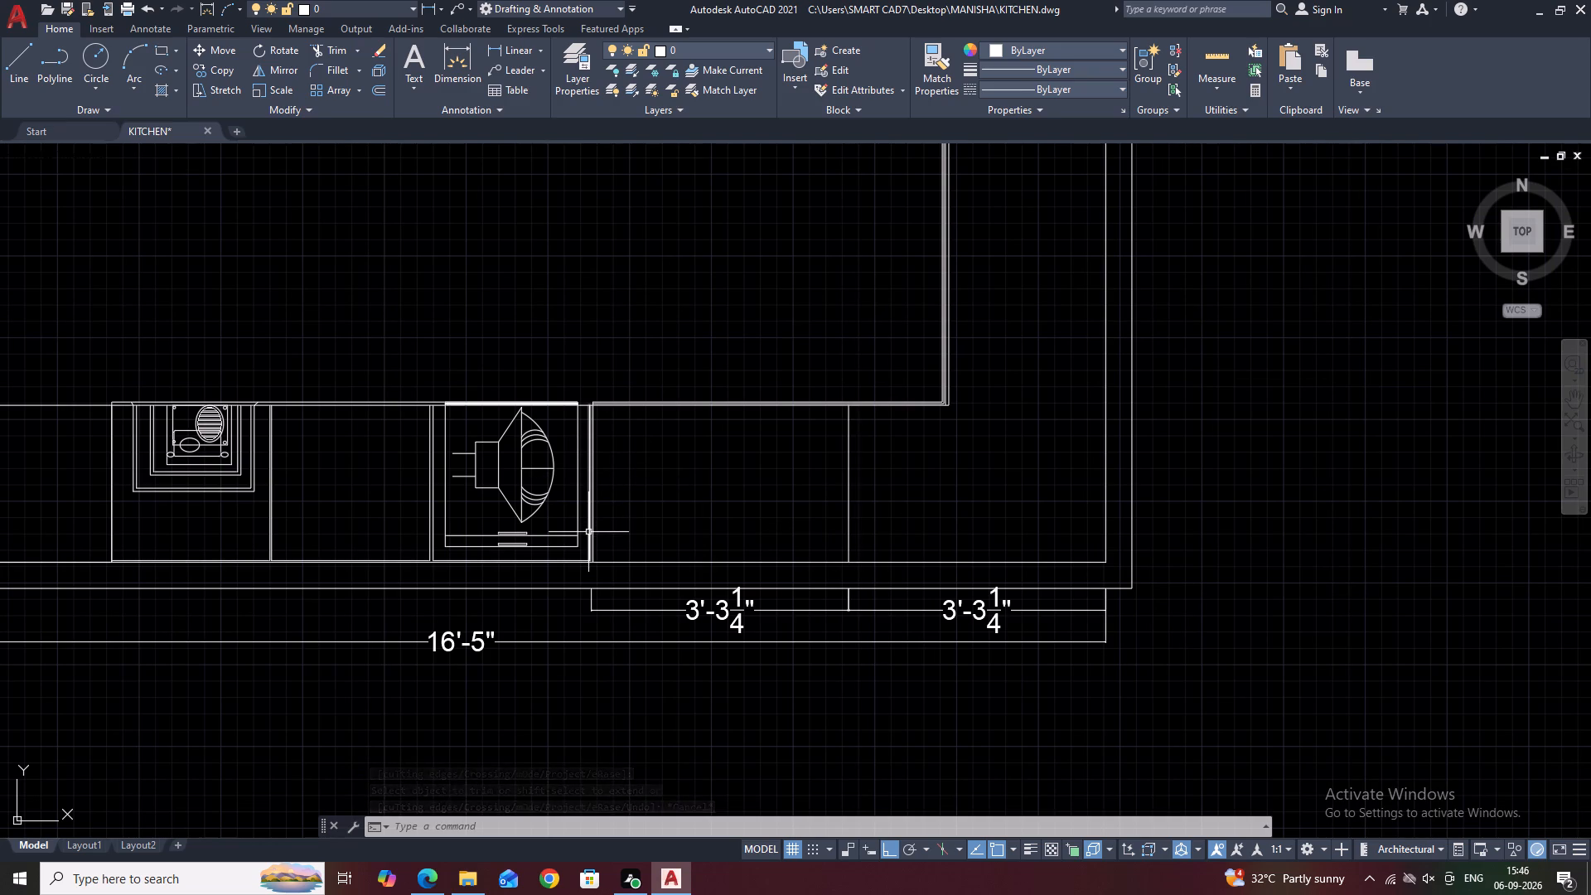
key(l)
key(space)
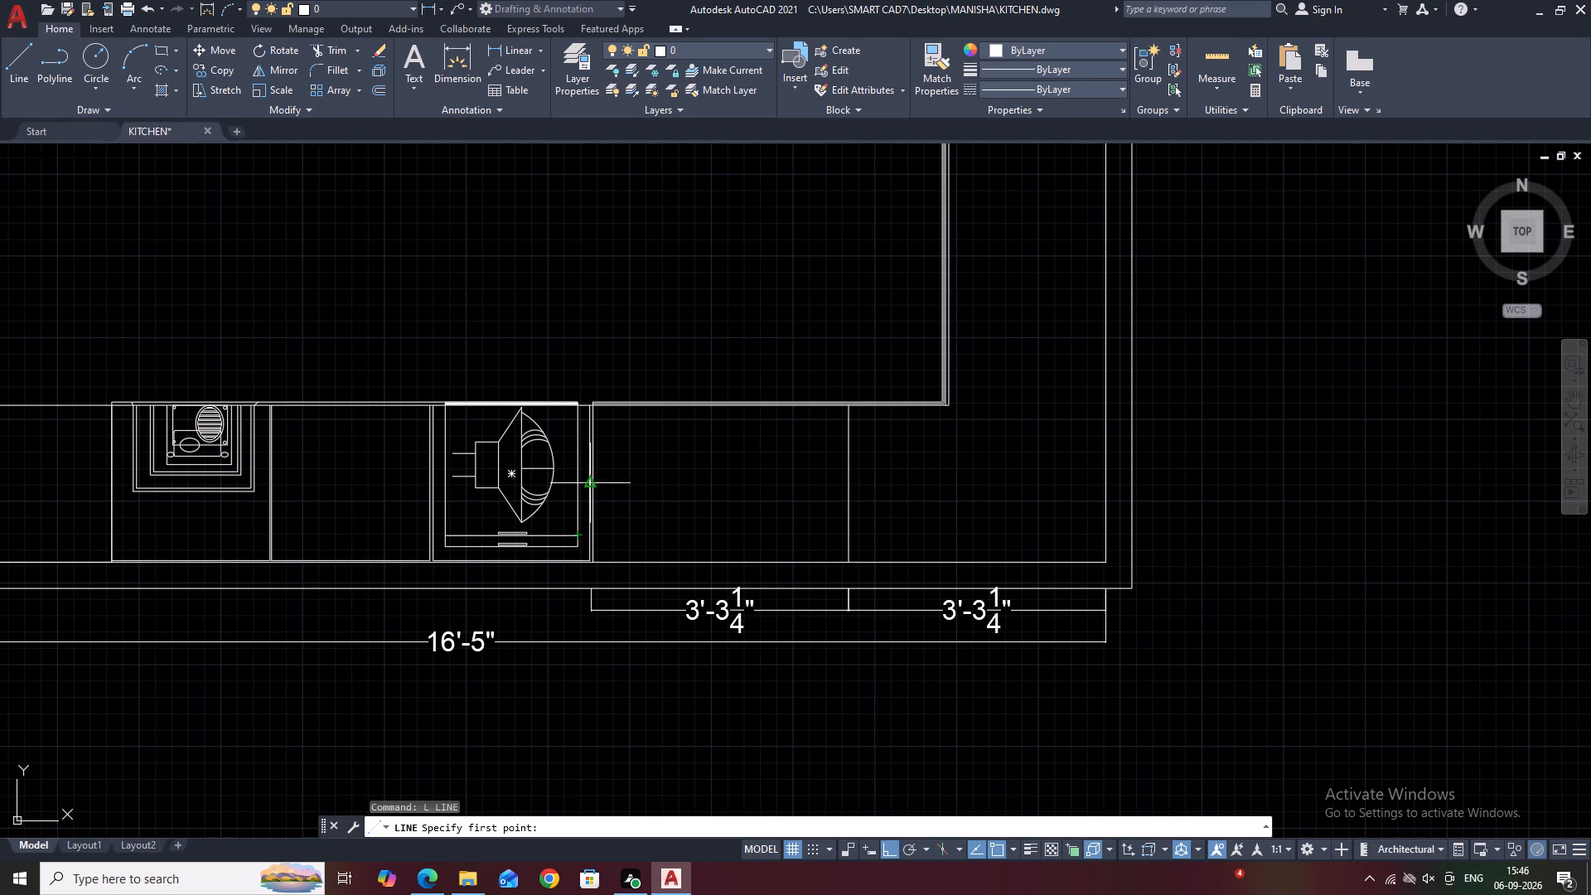
click(592, 485)
click(1109, 481)
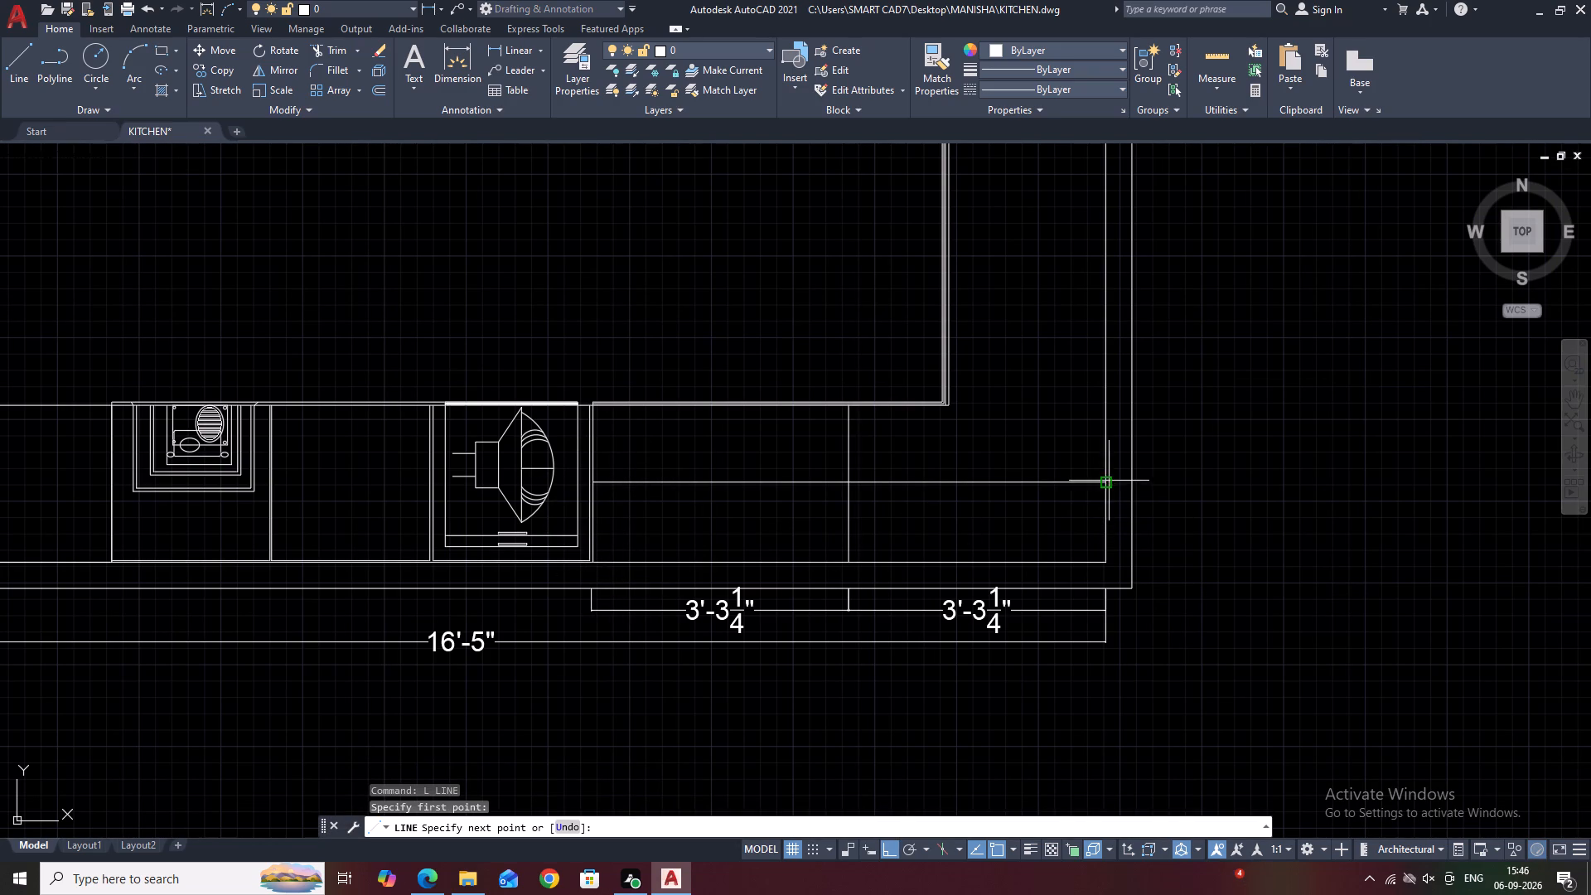
key(Escape)
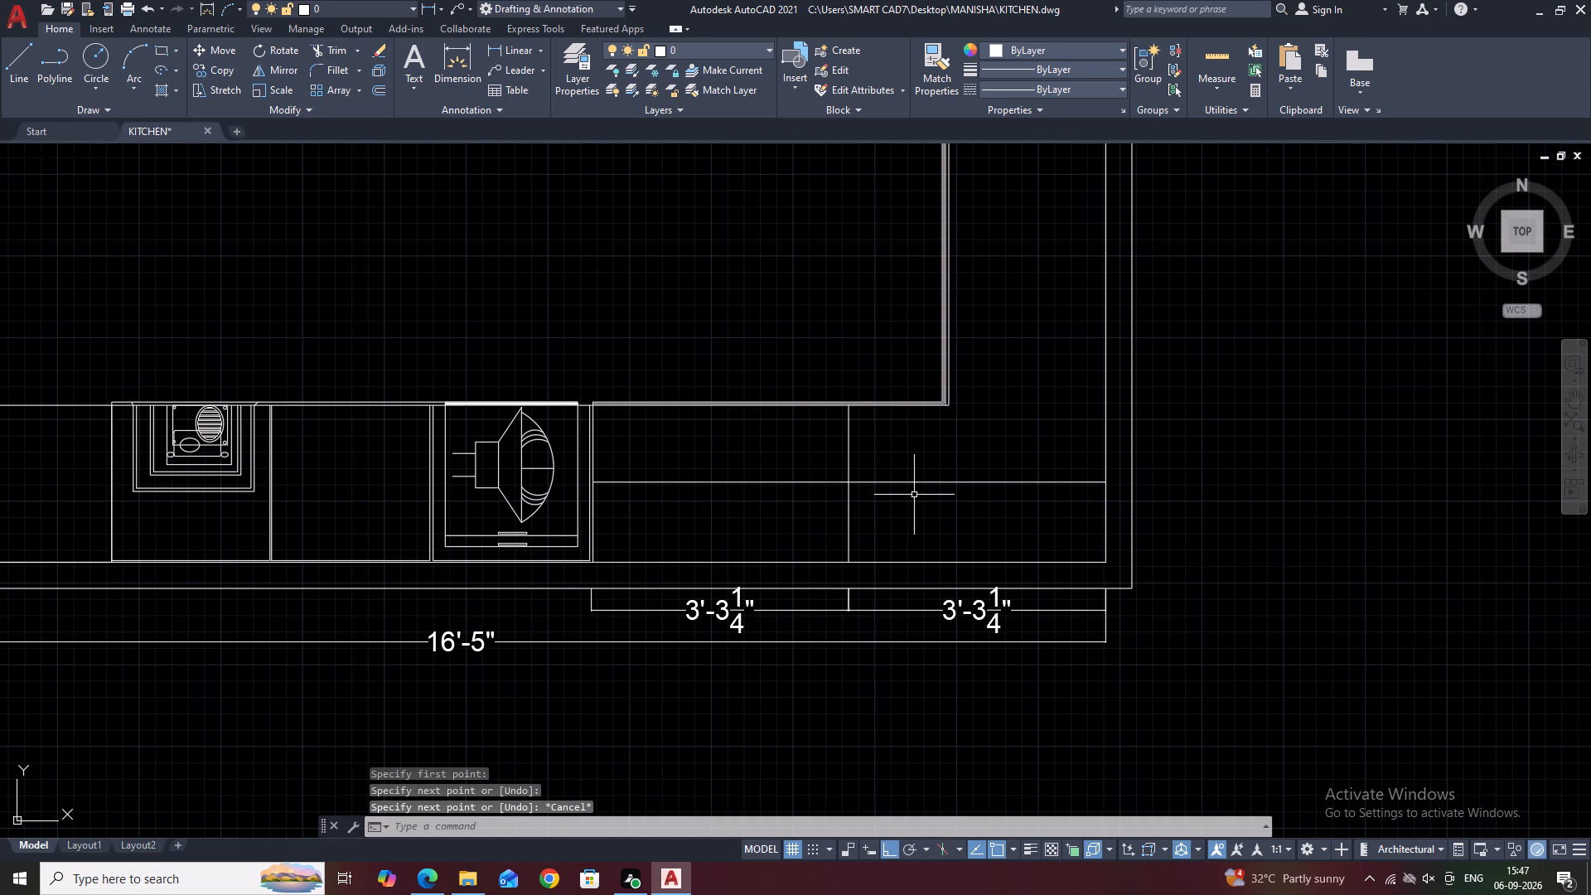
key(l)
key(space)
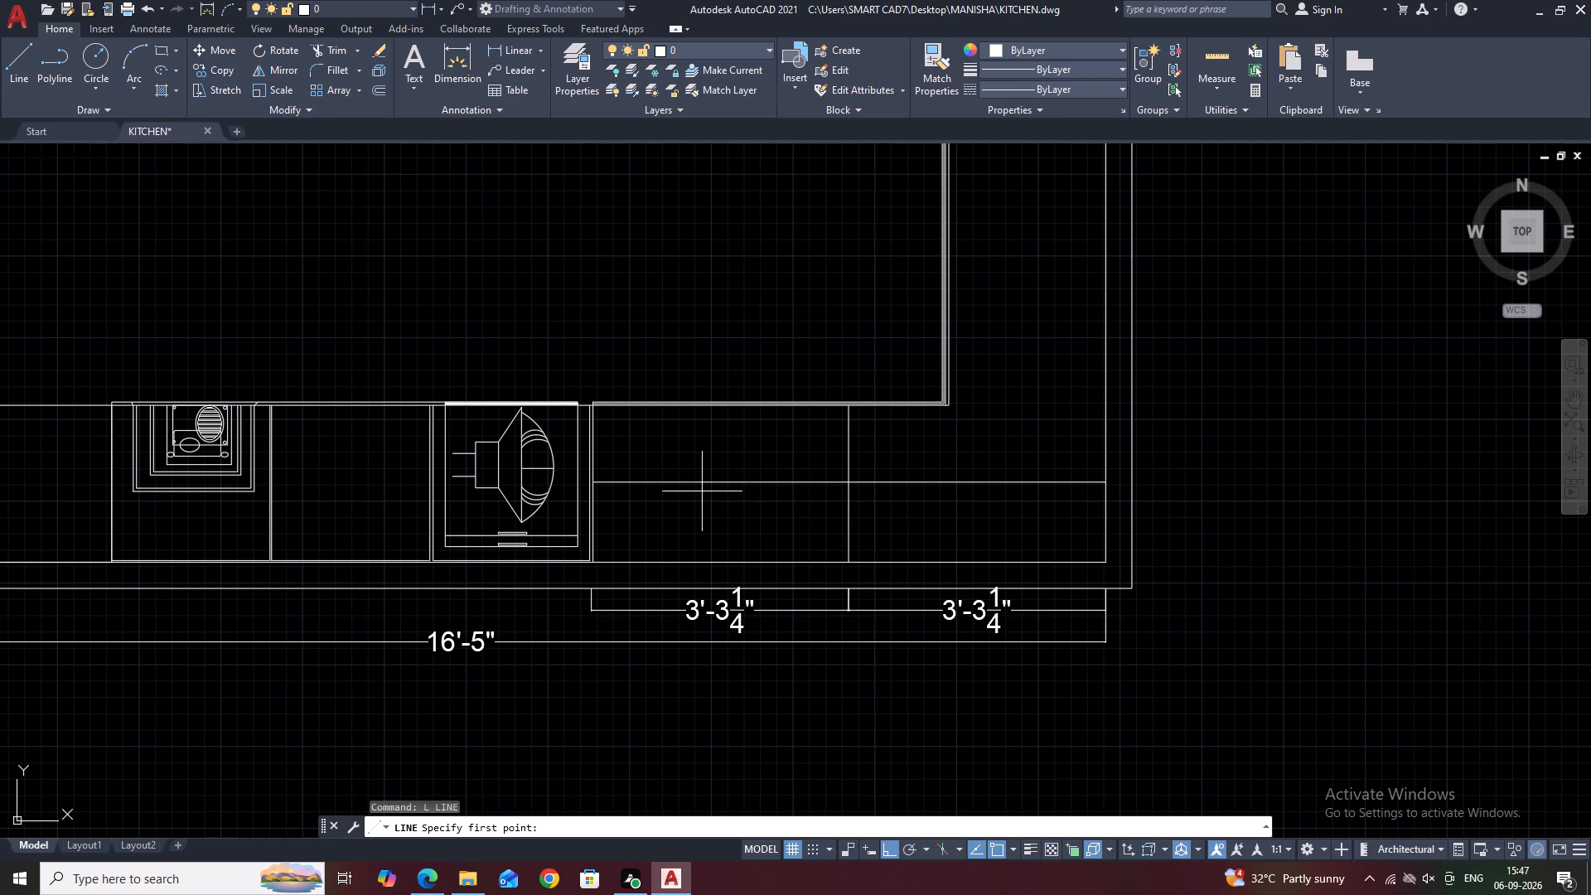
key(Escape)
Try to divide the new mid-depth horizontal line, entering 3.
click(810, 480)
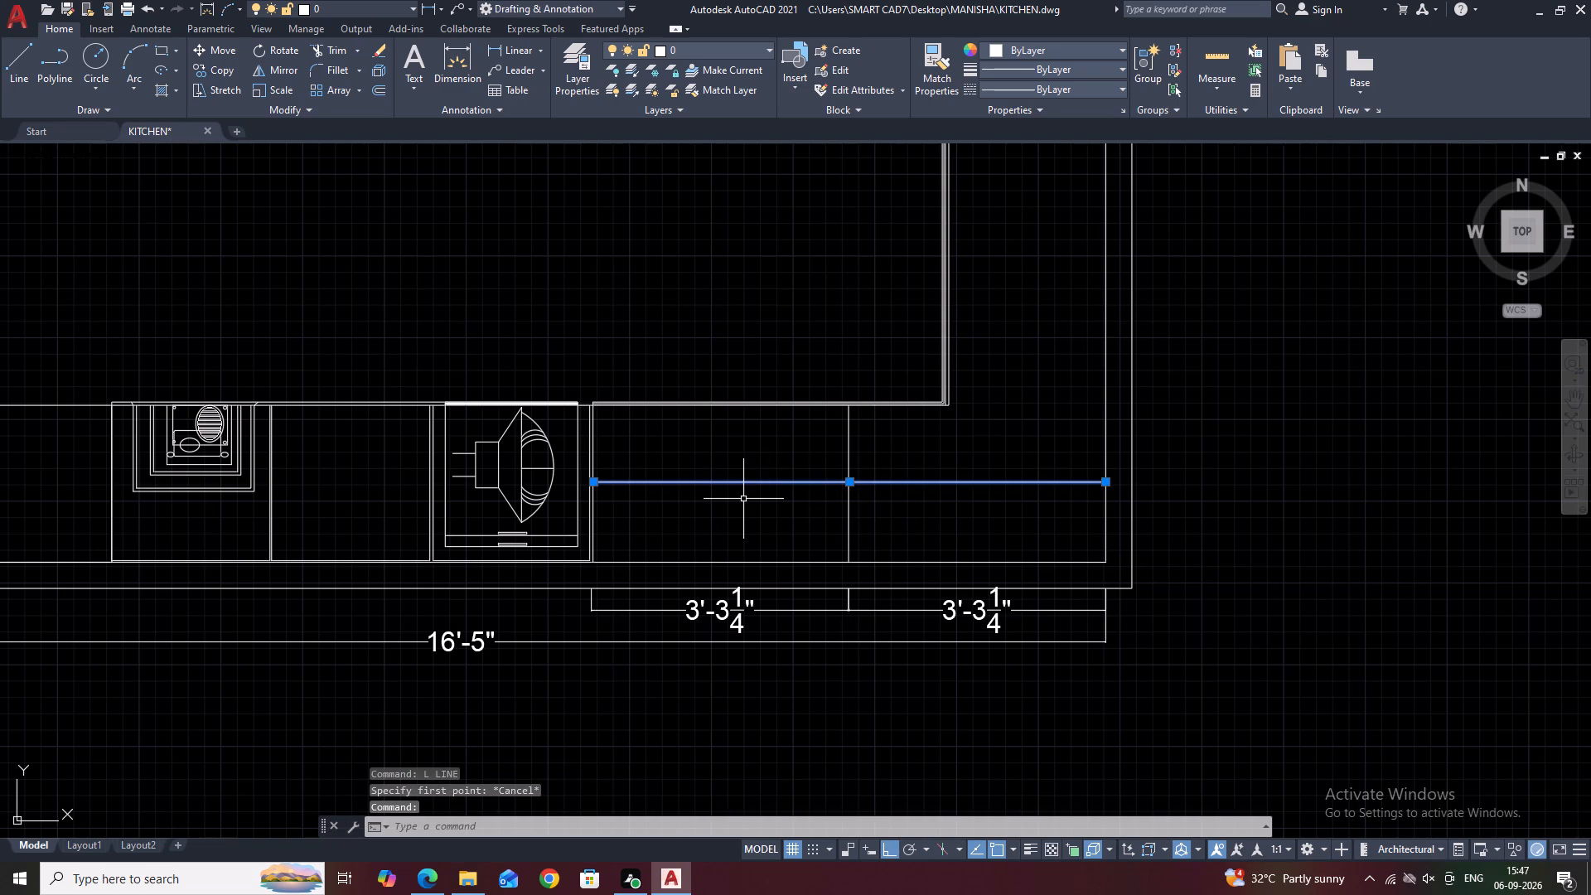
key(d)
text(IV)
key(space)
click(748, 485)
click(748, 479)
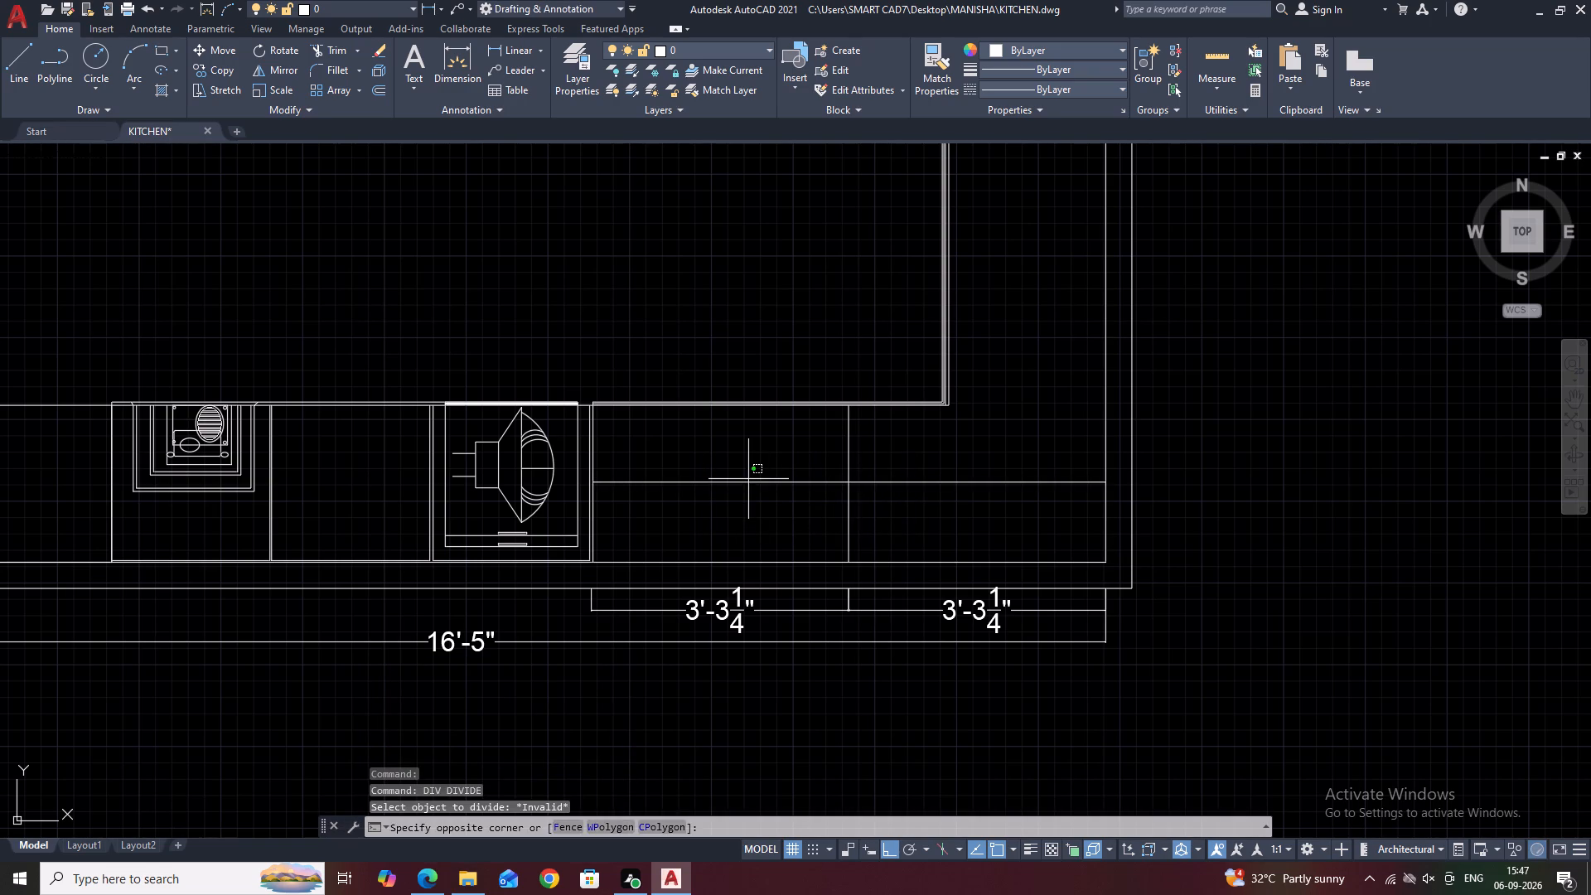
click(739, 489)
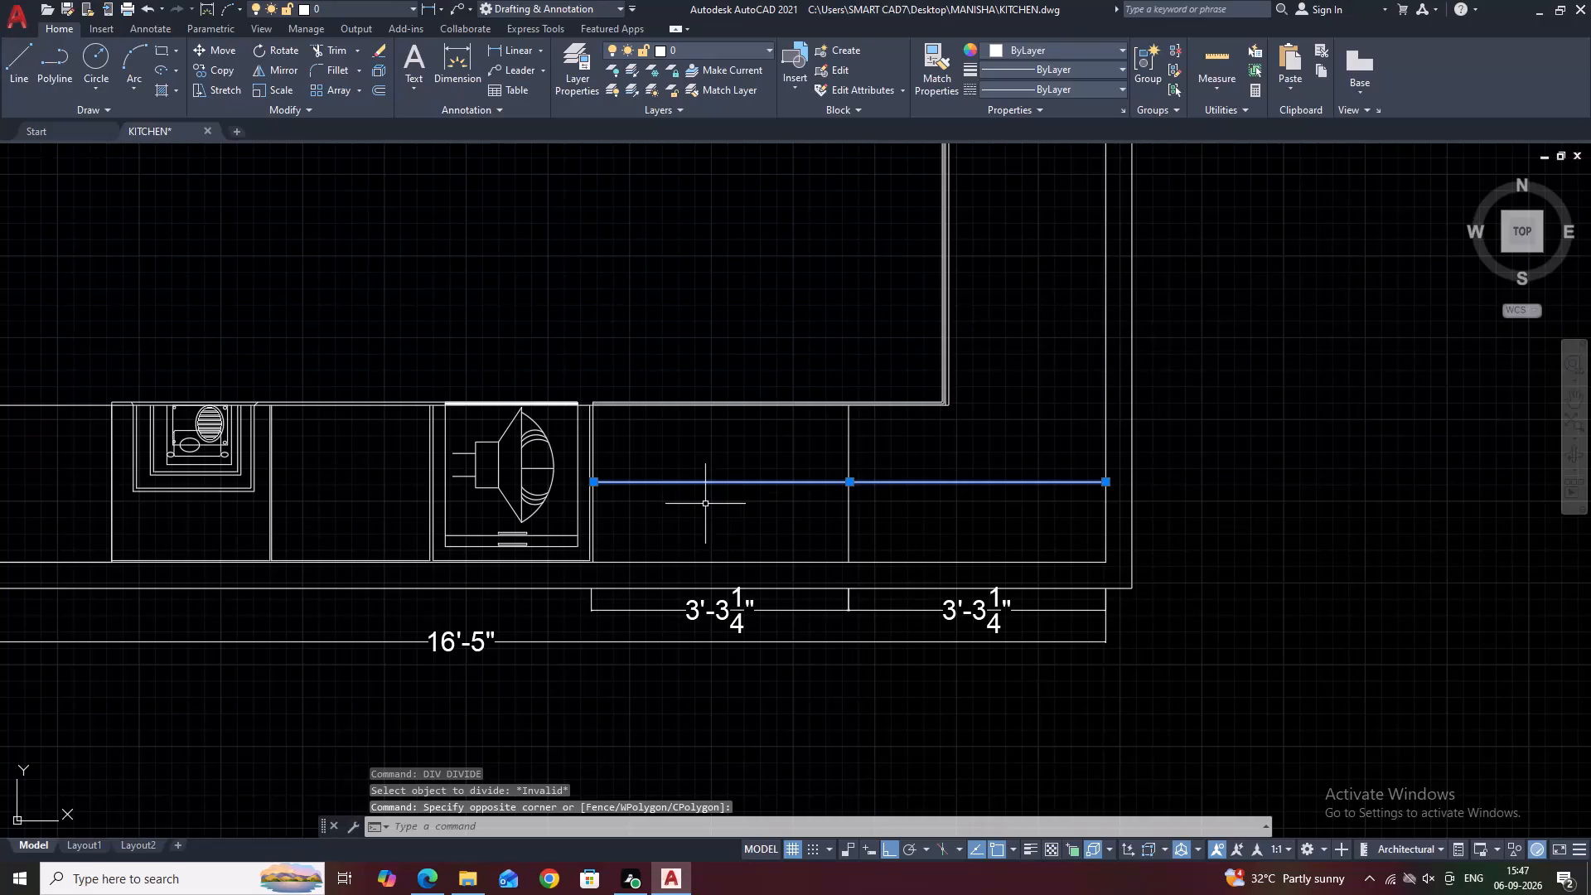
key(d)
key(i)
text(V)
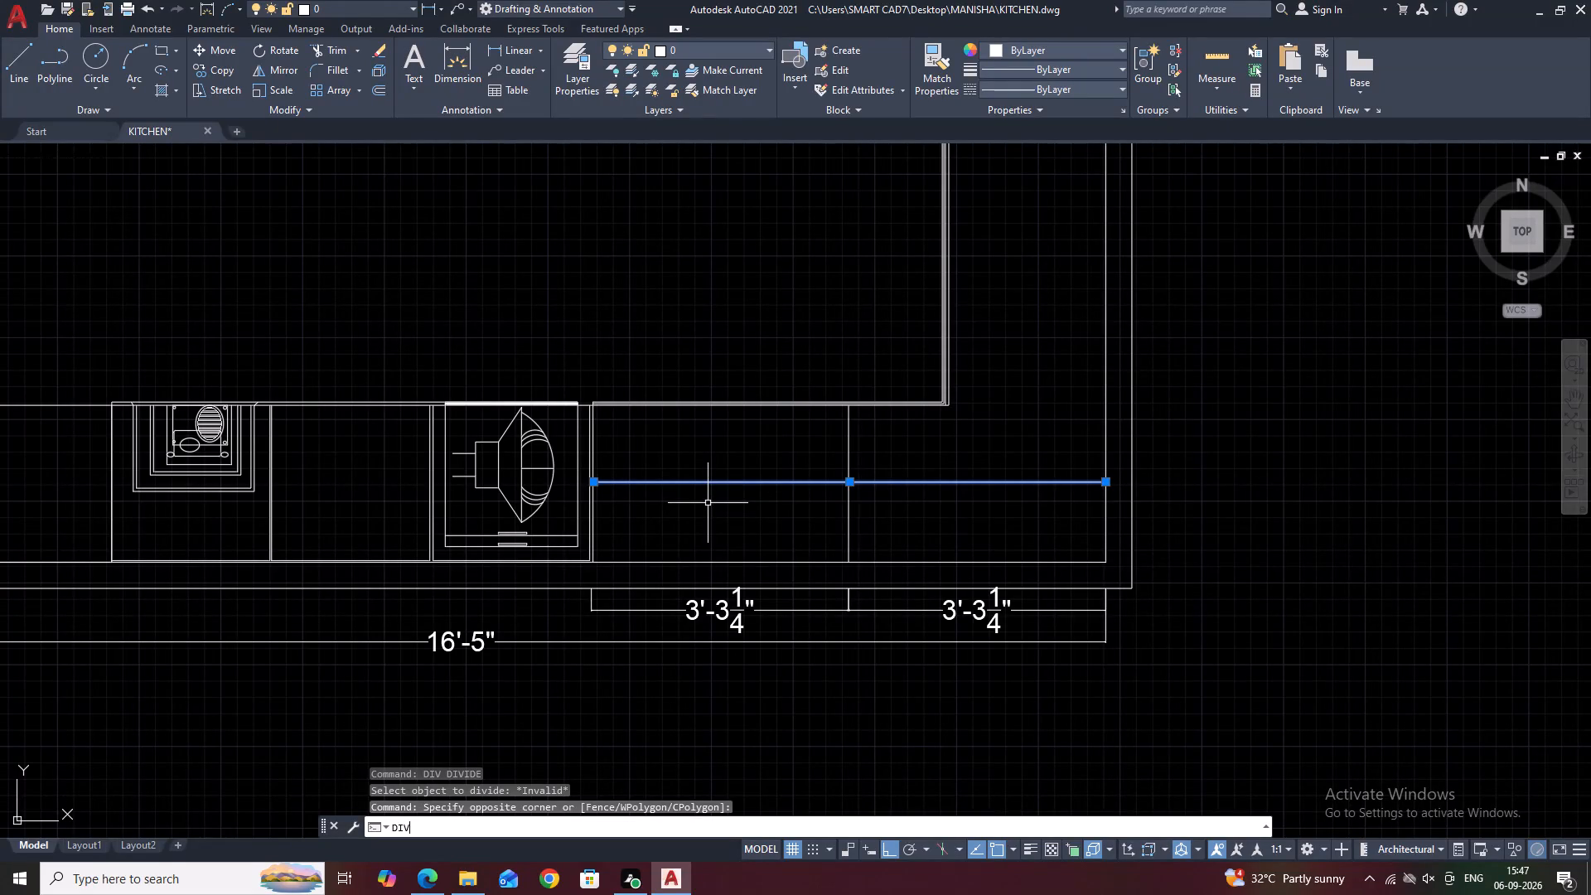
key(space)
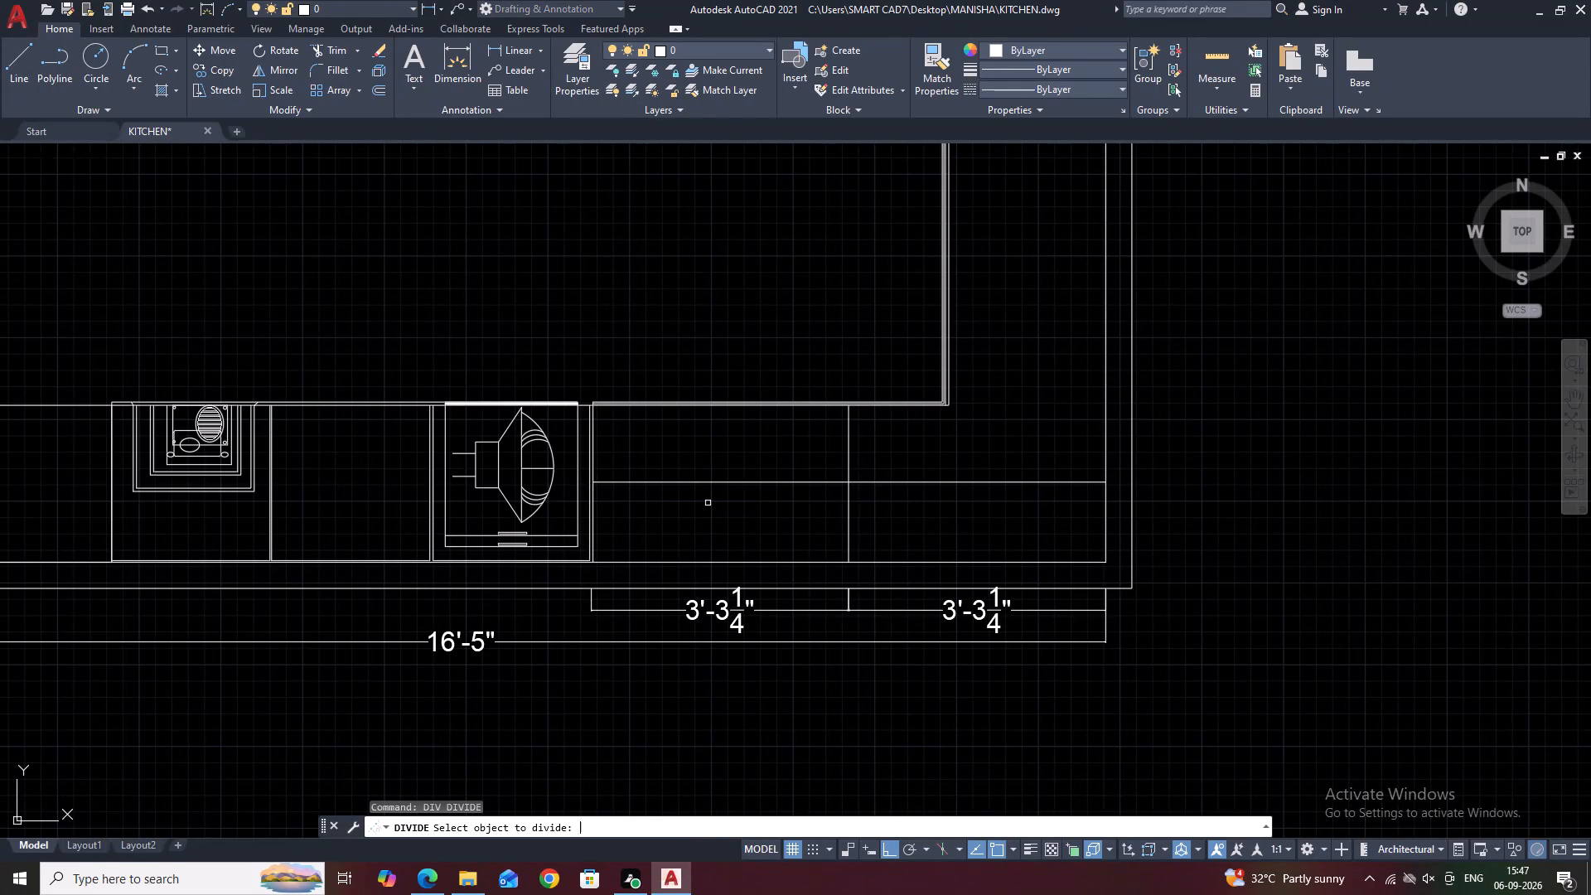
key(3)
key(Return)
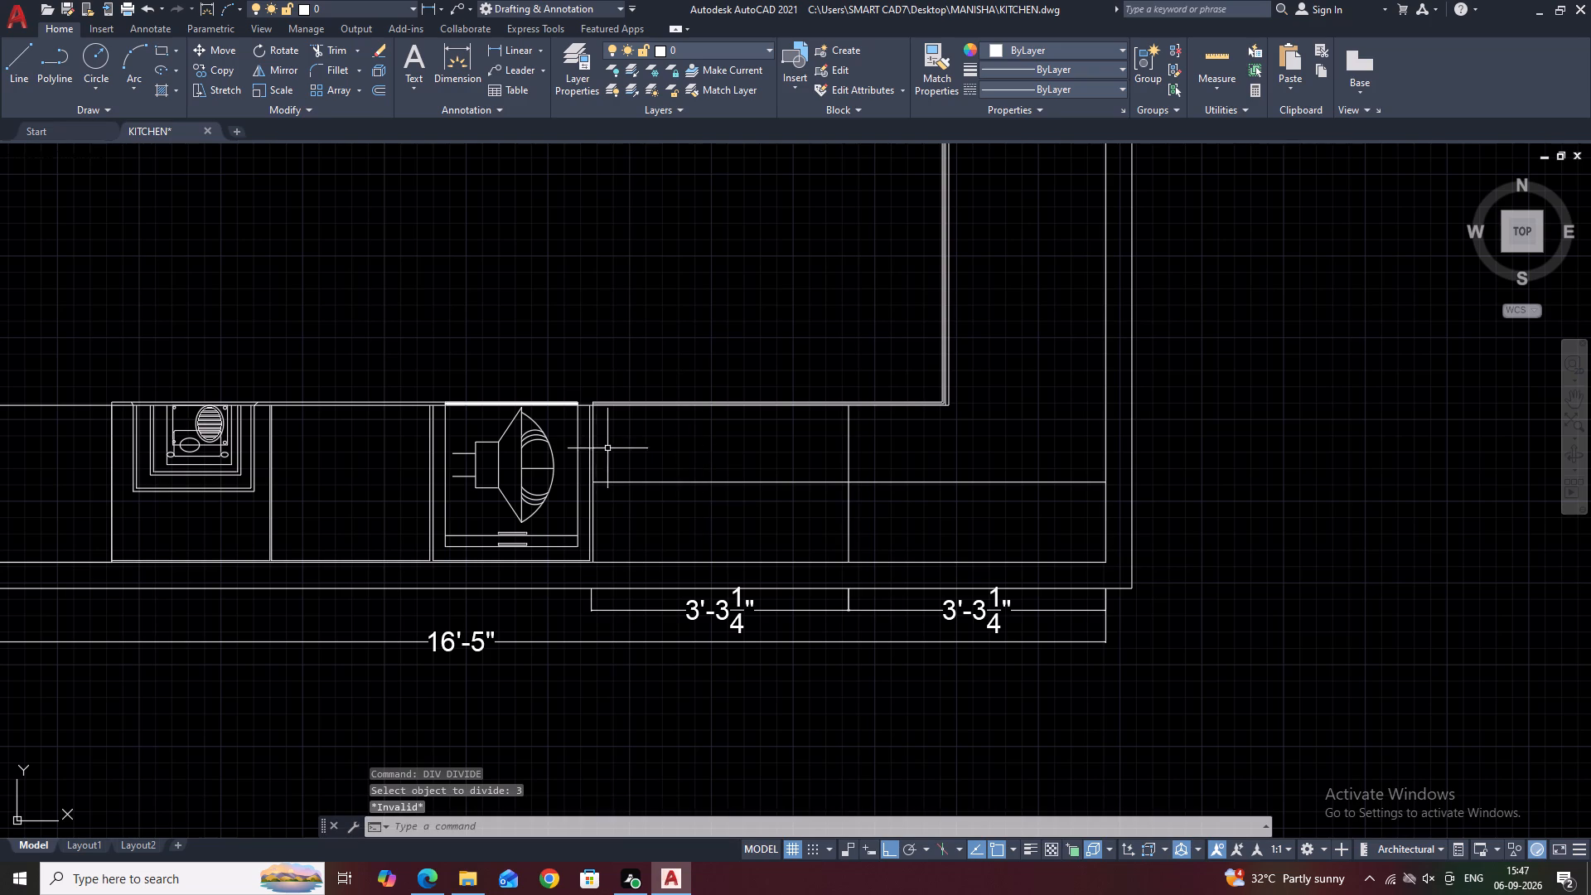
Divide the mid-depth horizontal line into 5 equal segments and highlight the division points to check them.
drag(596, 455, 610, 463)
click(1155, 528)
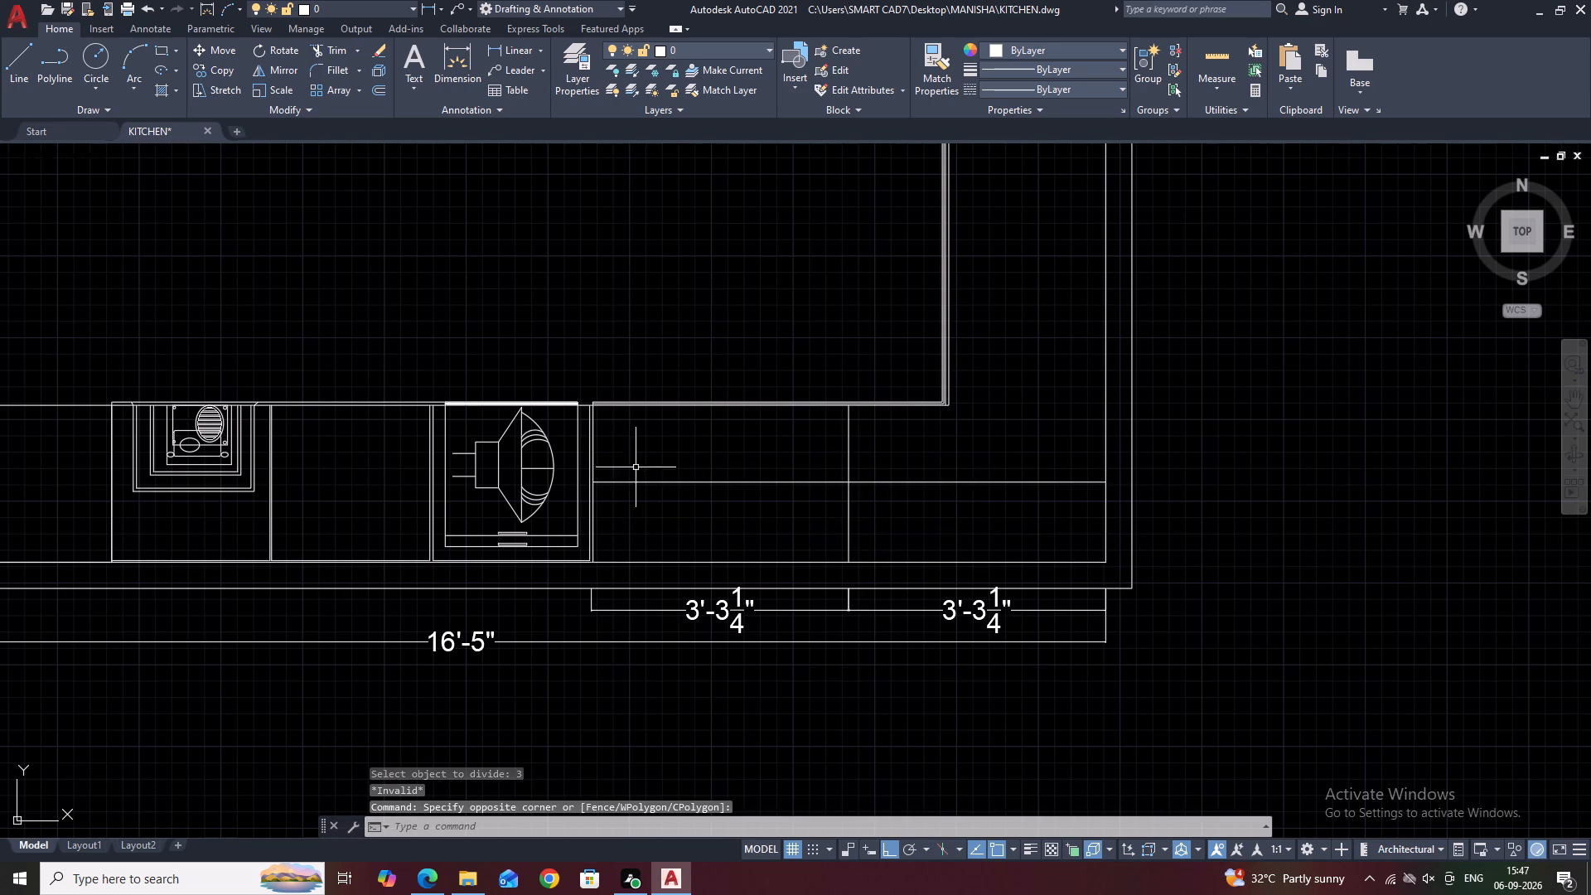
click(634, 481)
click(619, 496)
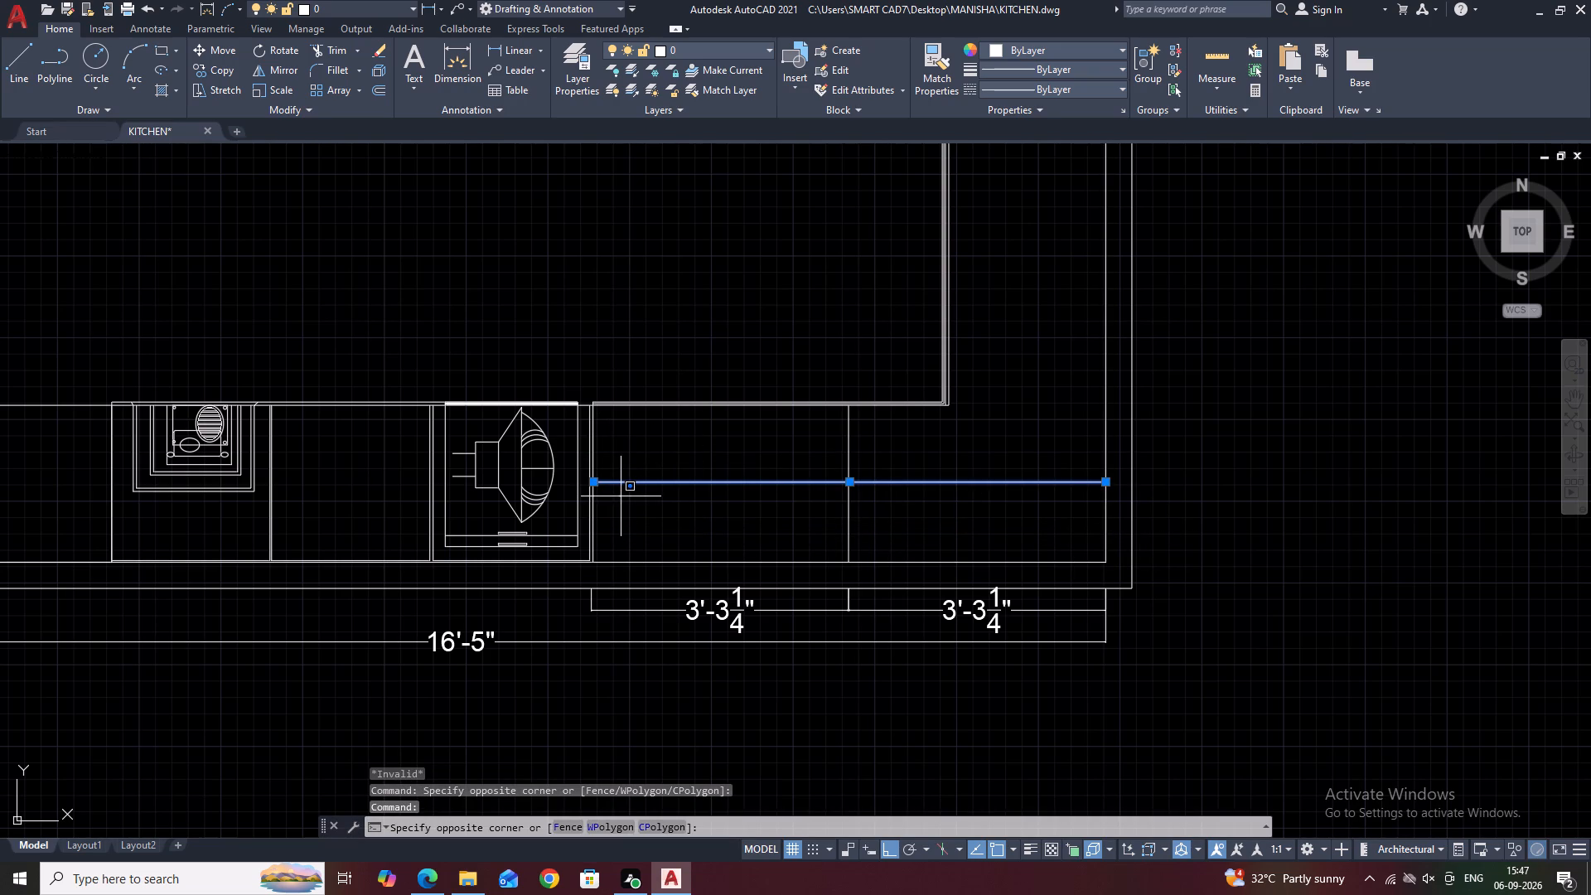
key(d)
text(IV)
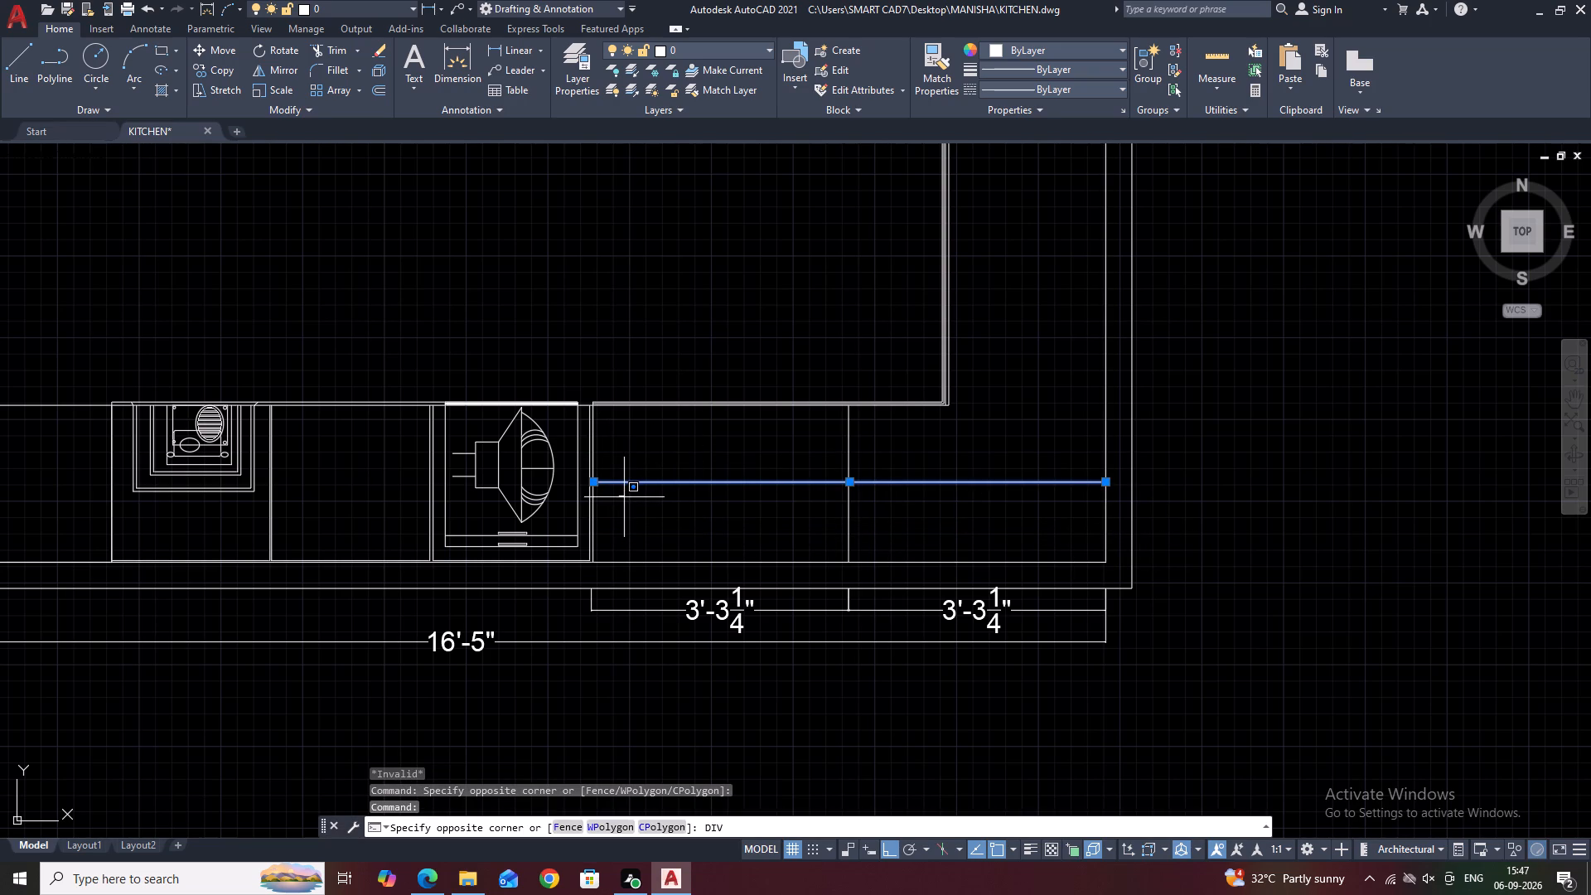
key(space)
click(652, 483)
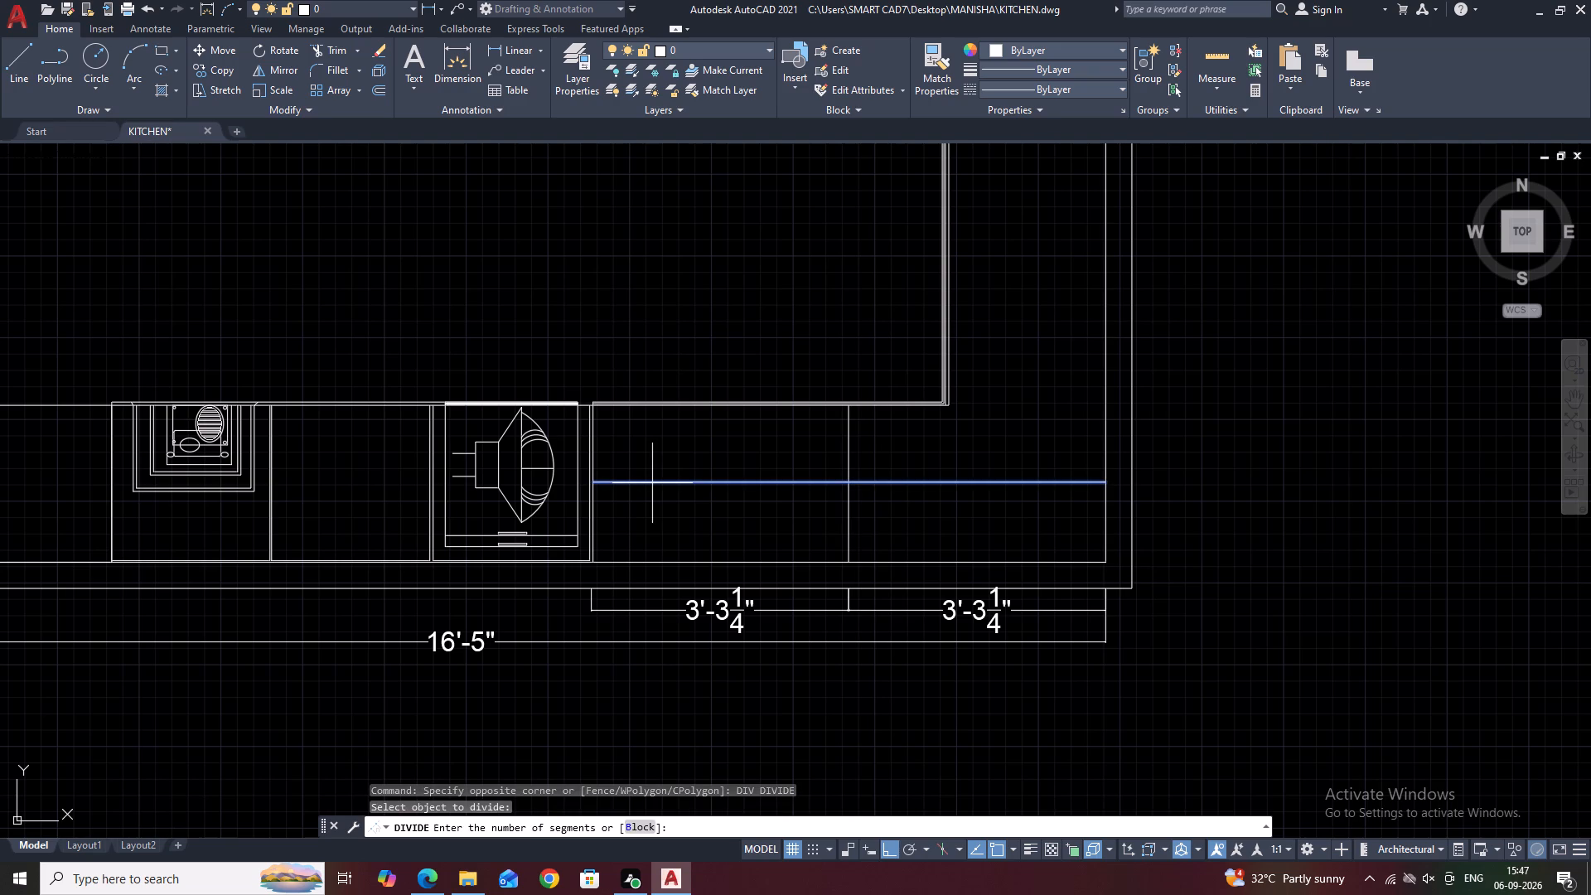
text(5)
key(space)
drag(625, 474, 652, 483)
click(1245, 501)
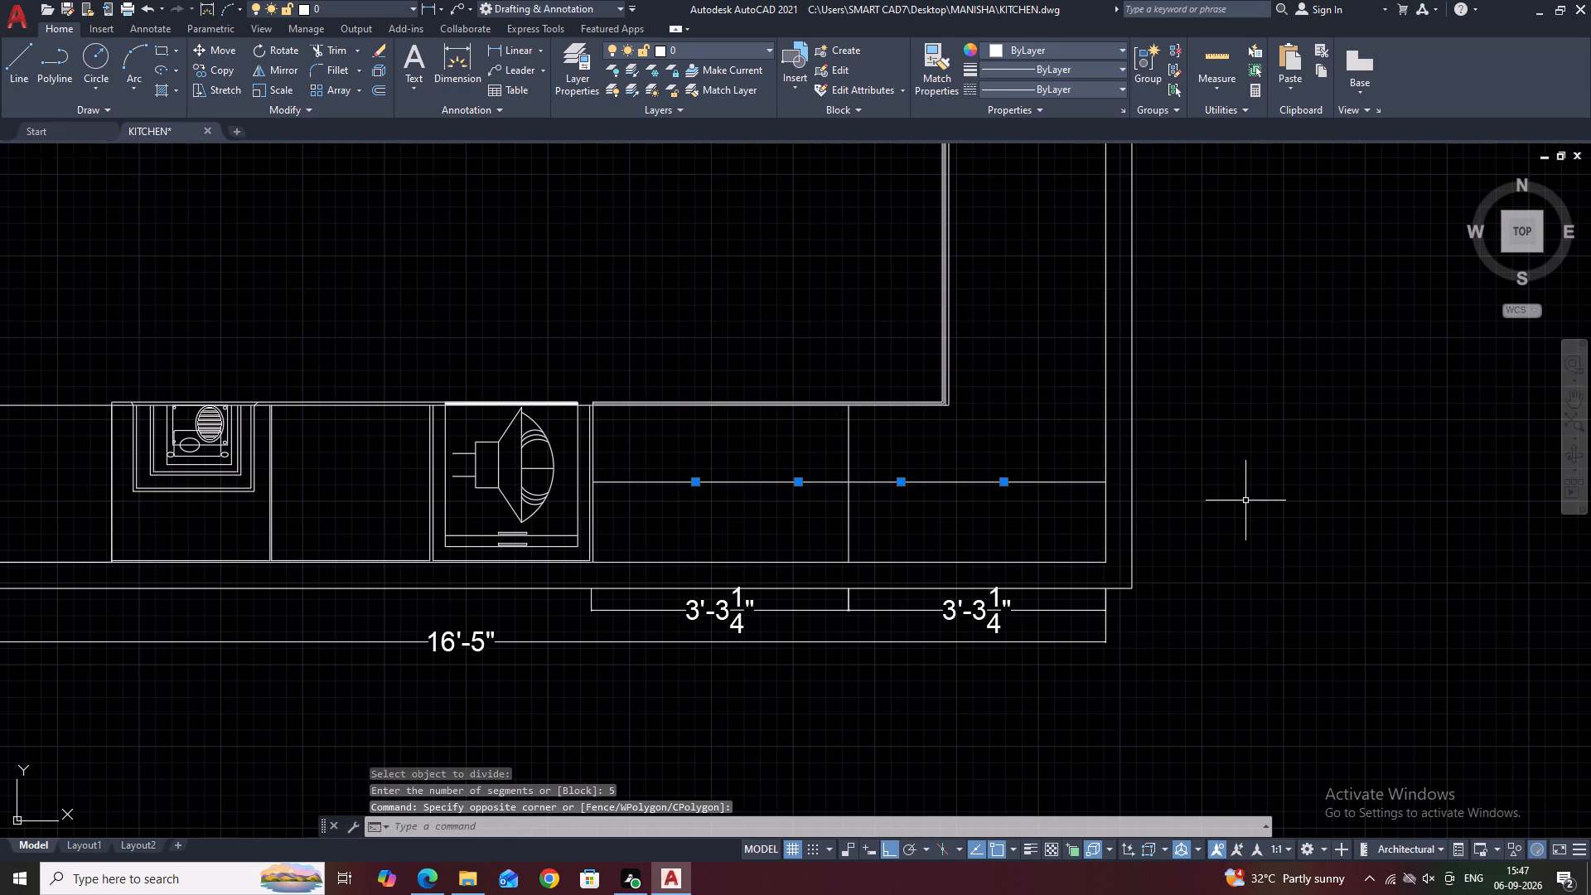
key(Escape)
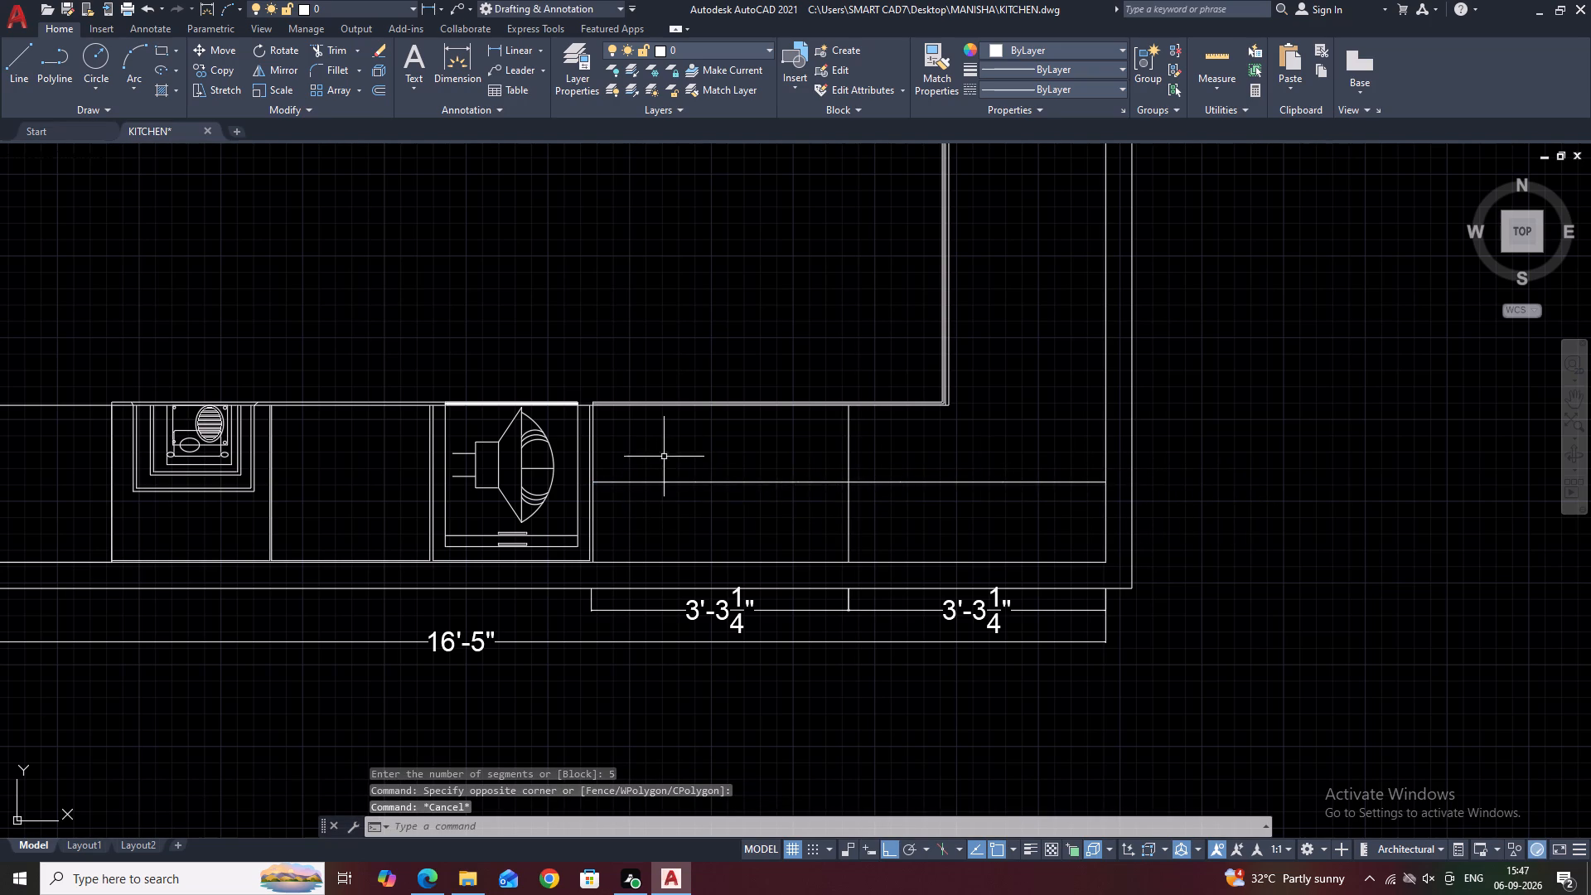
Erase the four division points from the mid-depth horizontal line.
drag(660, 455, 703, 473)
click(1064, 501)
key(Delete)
Divide the mid-depth horizontal line into 4 equal segments and highlight the division points to check them.
click(937, 491)
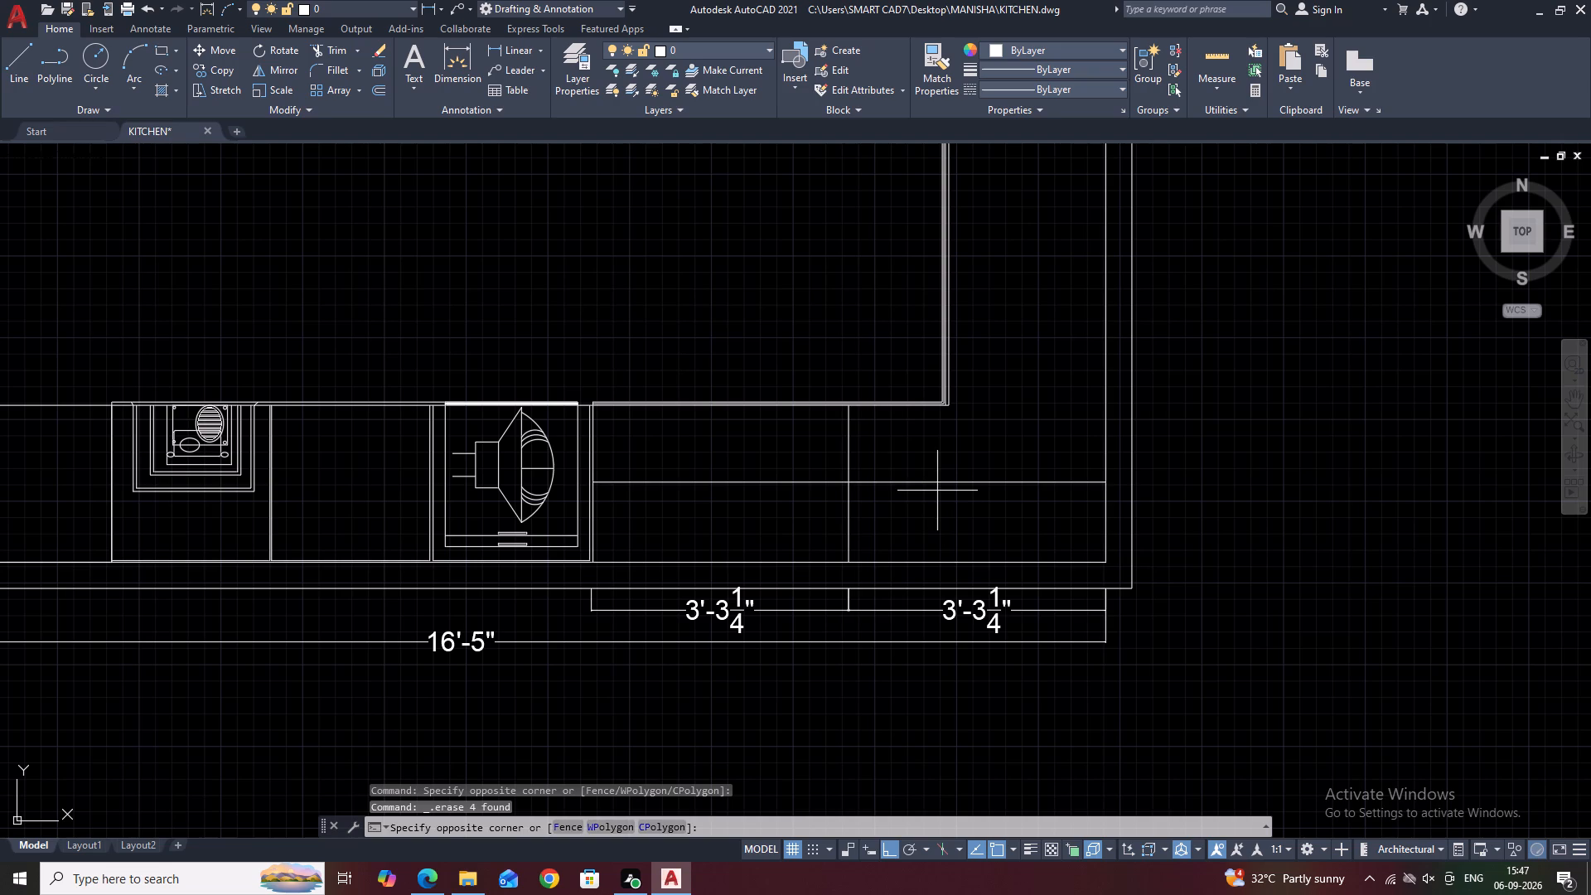
click(902, 459)
text(DIV)
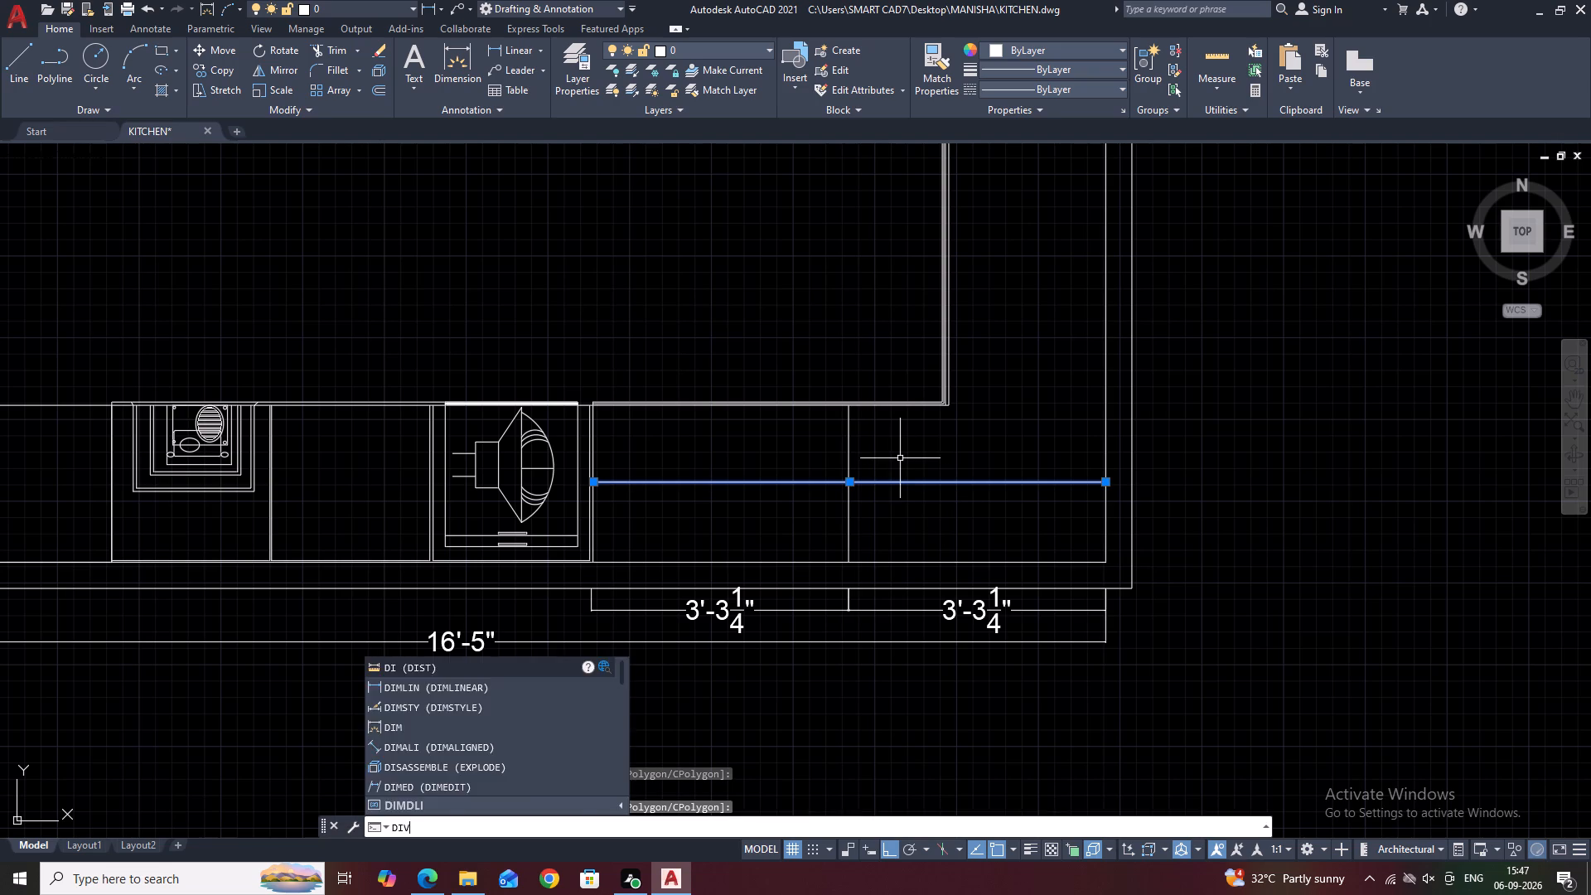
key(space)
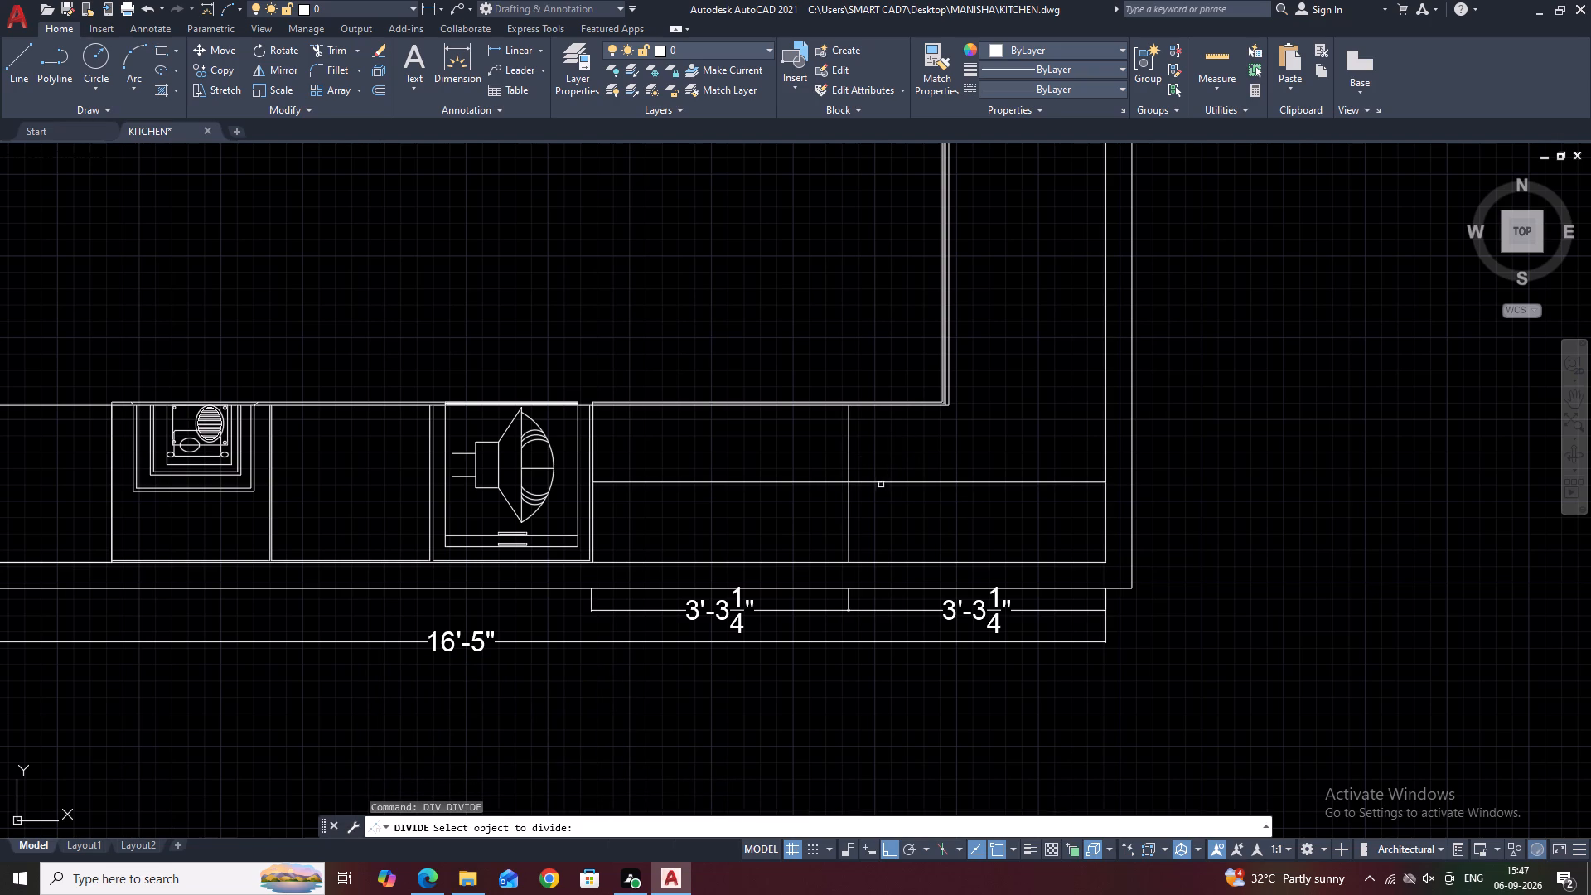
click(883, 482)
text(4)
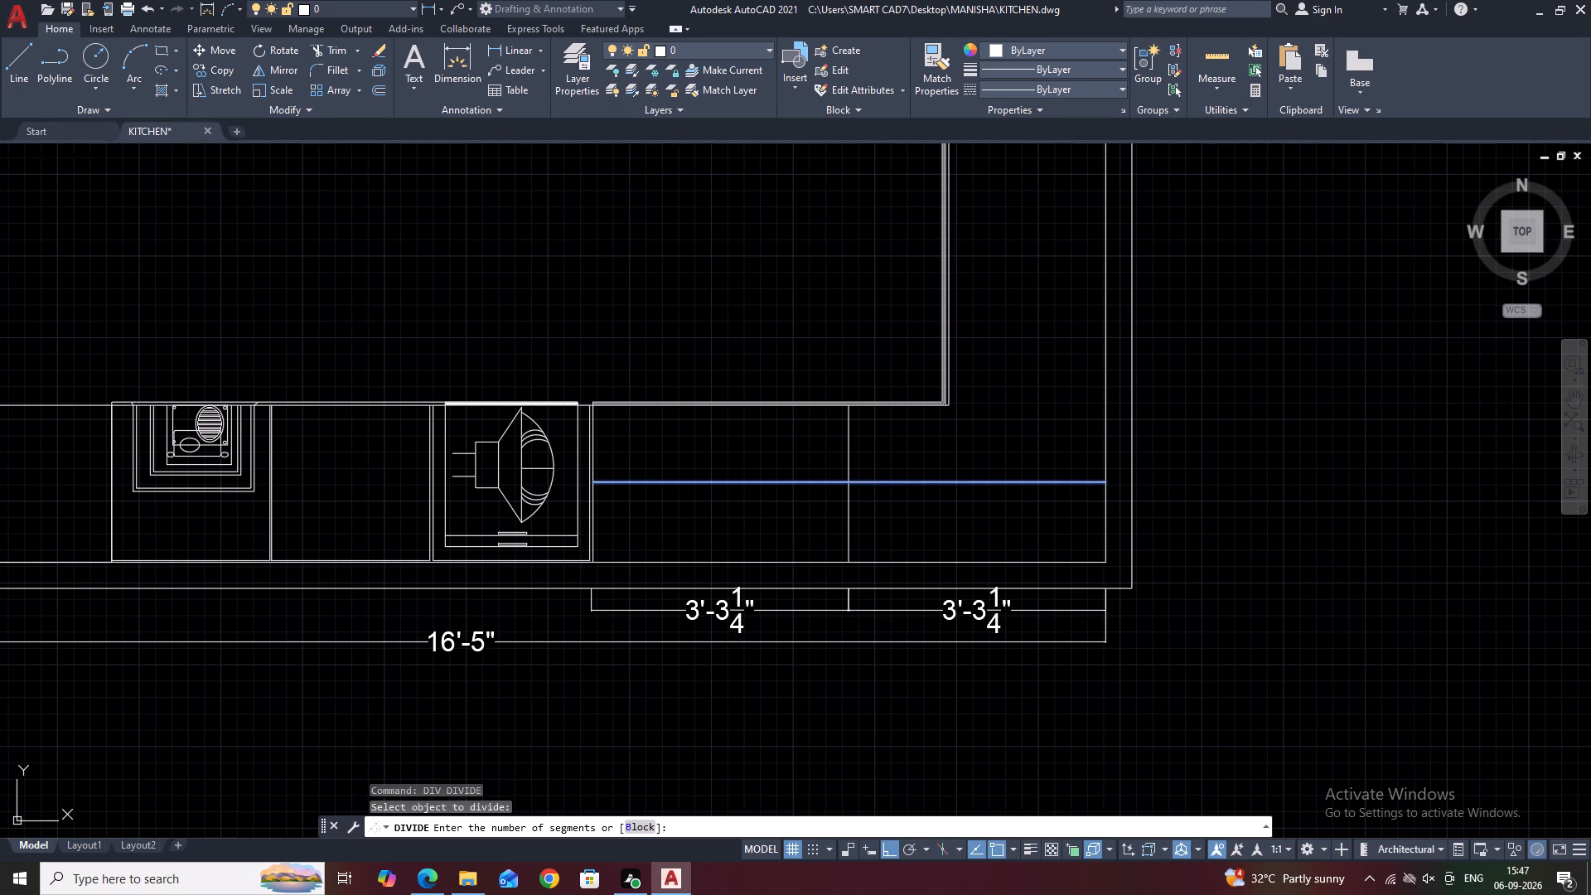
key(space)
drag(595, 441, 608, 450)
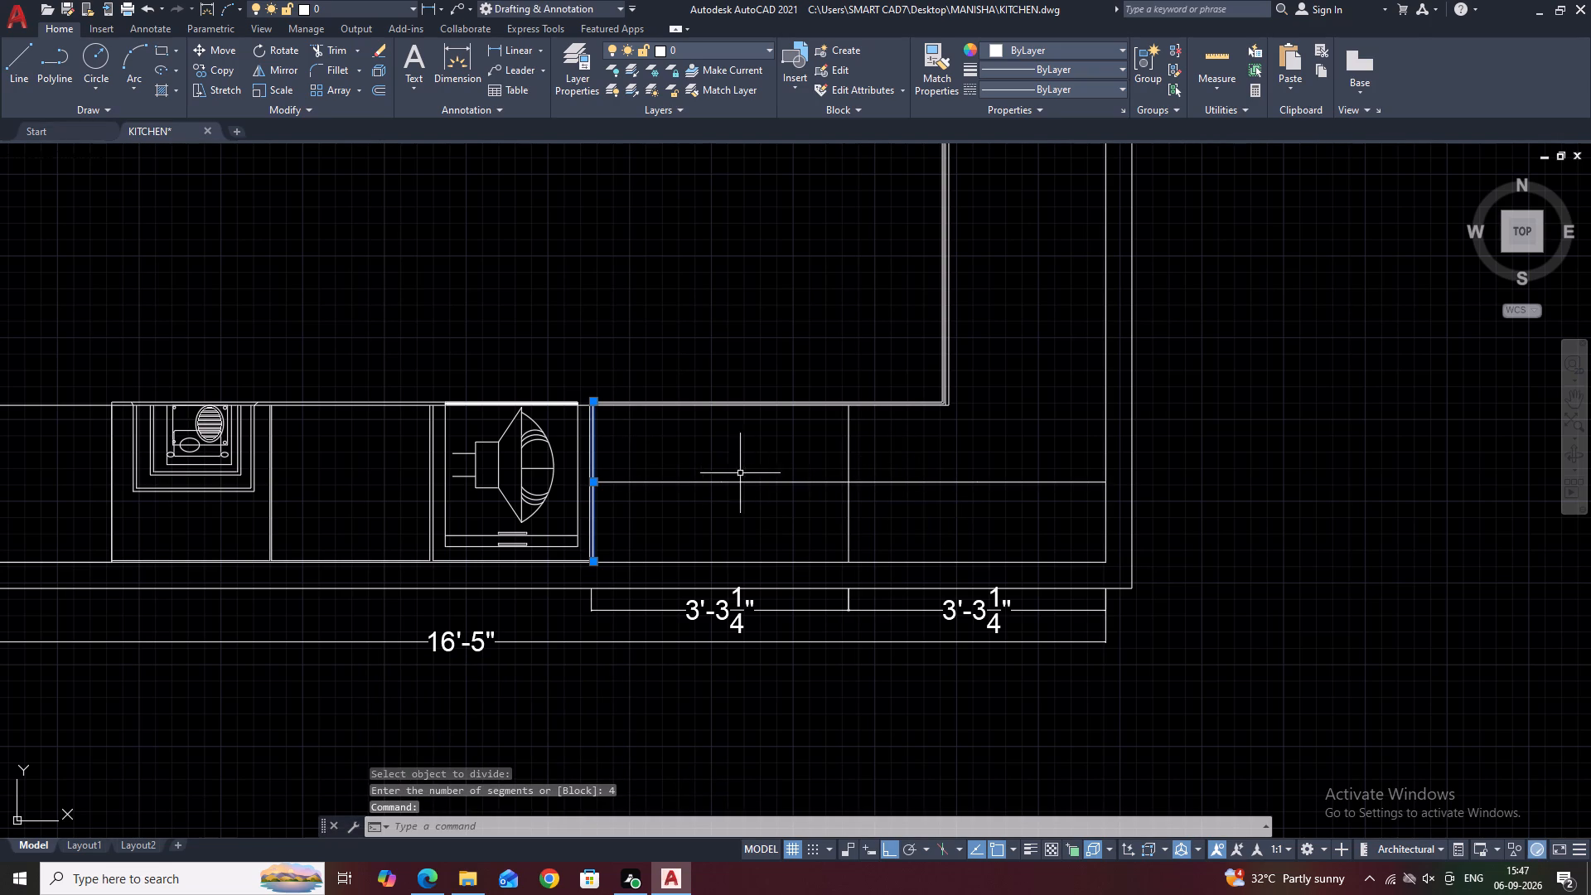
key(Escape)
drag(615, 453, 646, 478)
click(1197, 506)
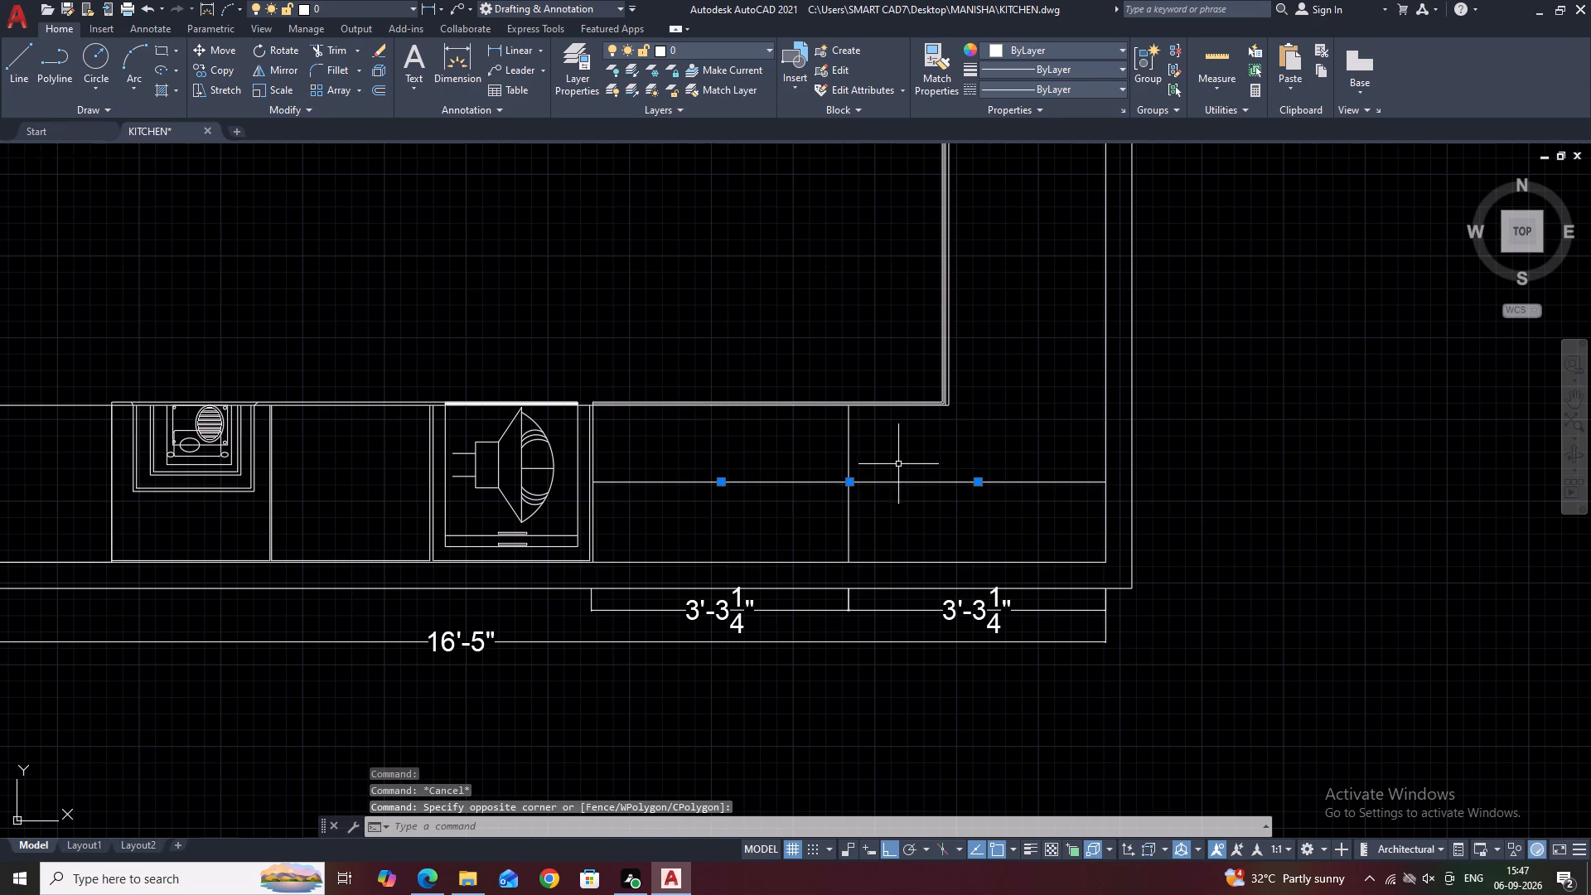
key(Escape)
Draw vertical lines from the first and third division points of the mid-depth line down to the lower line of the run.
text(L)
key(space)
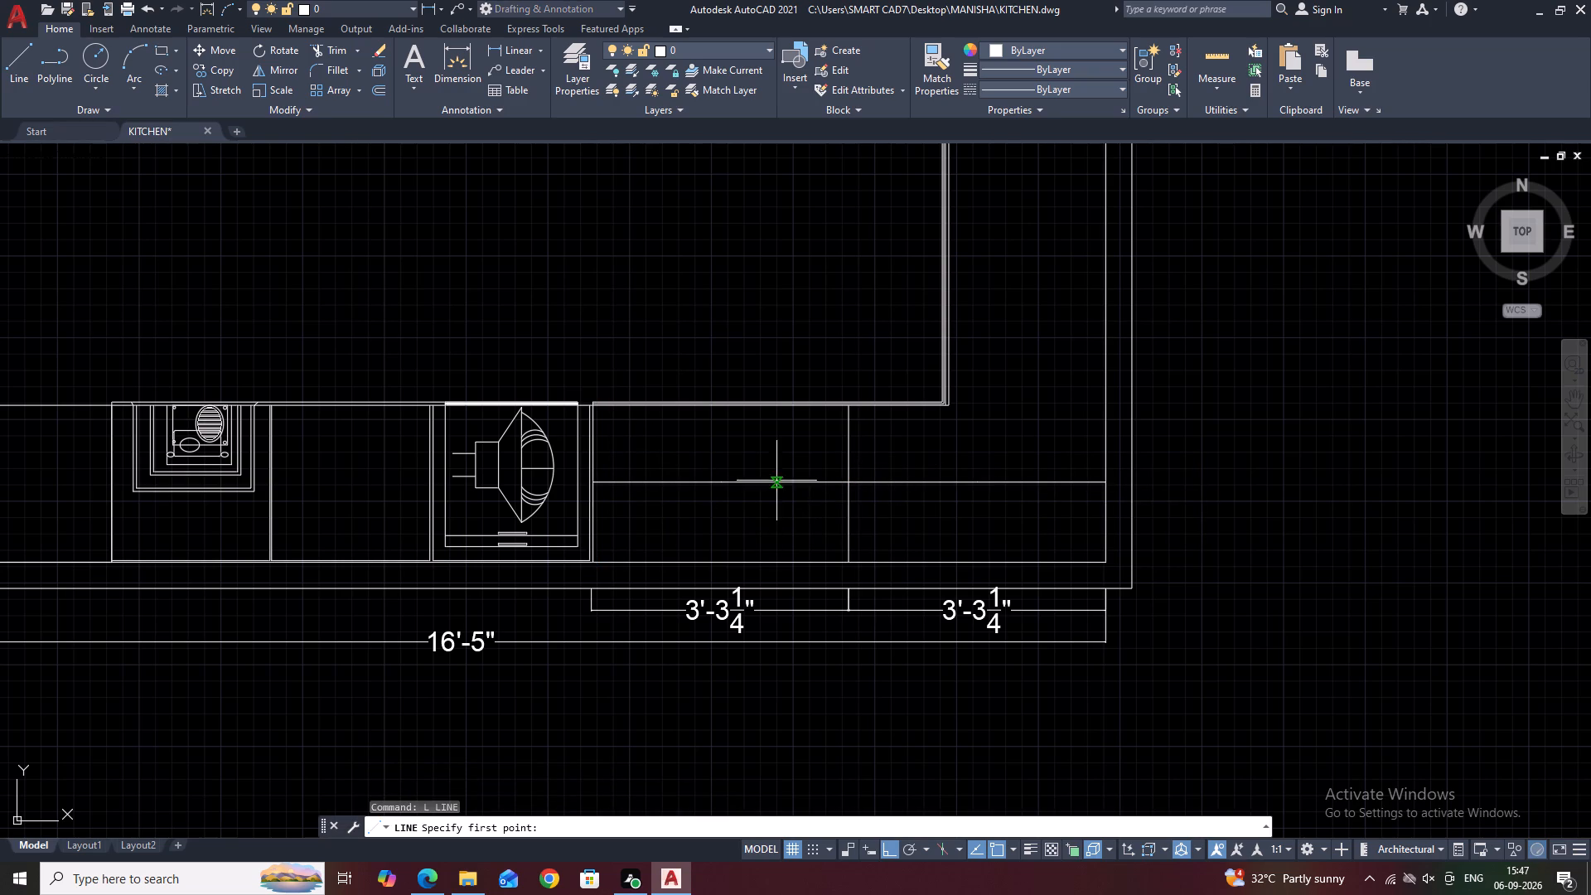
click(721, 481)
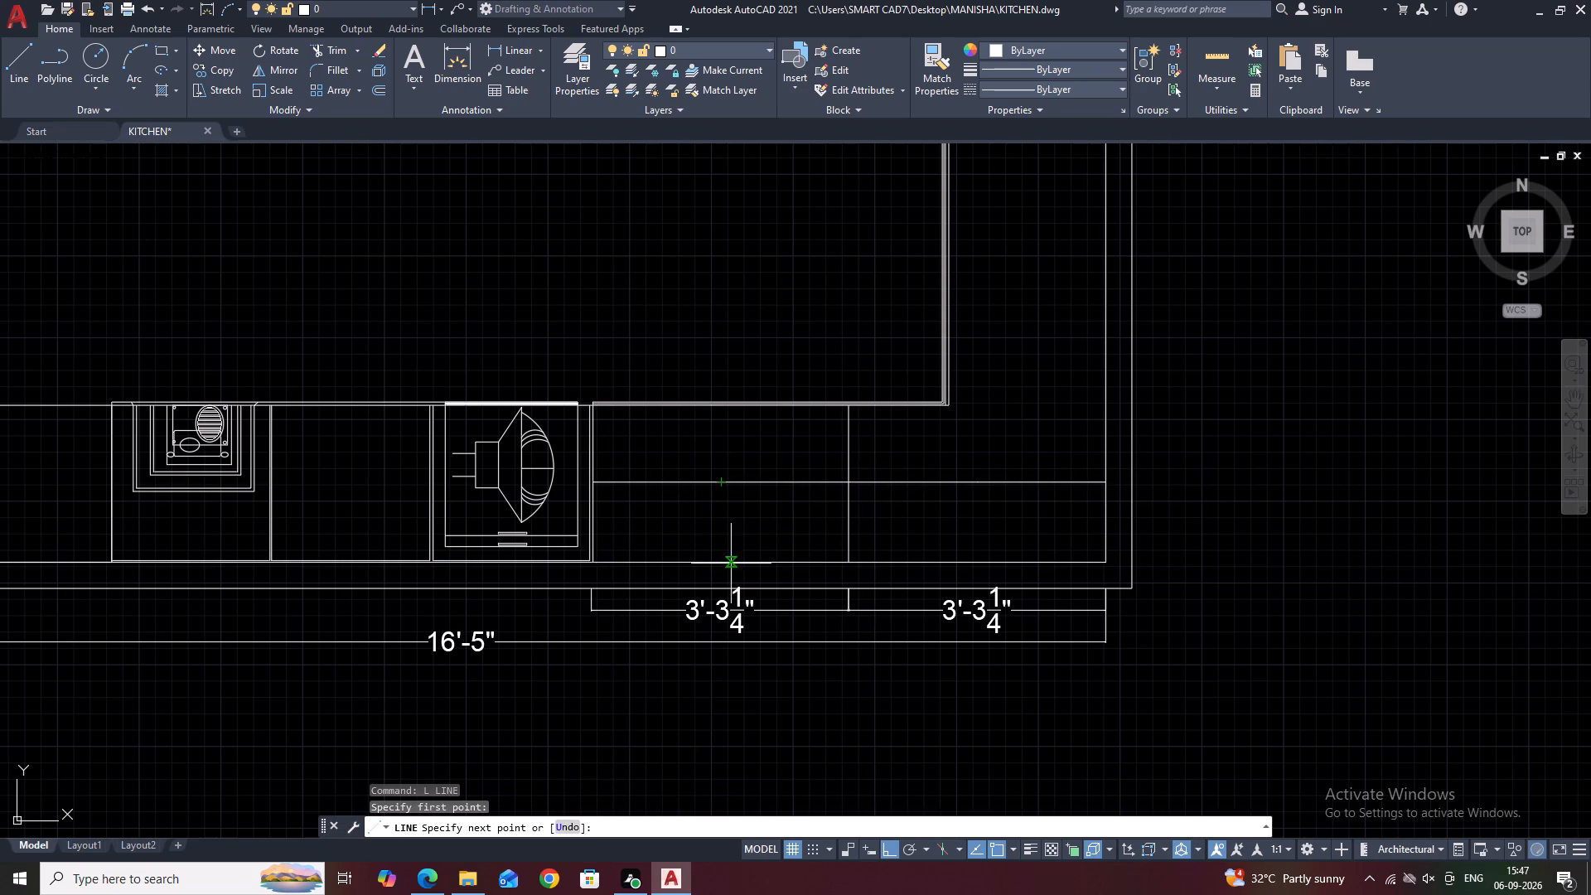
click(722, 563)
key(space)
key(space)
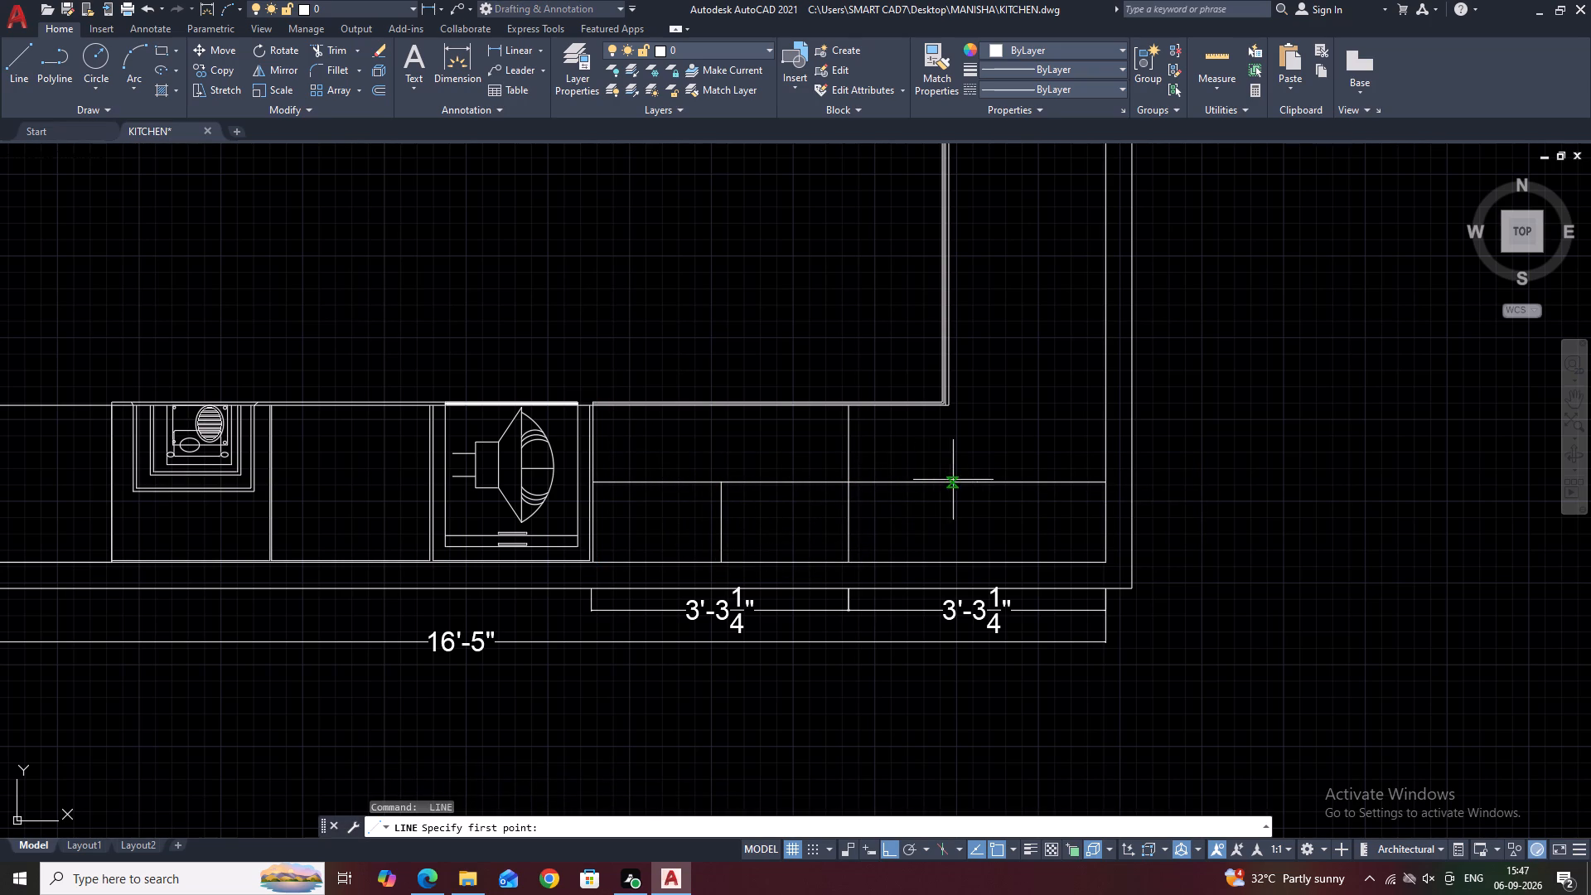
click(976, 482)
click(979, 565)
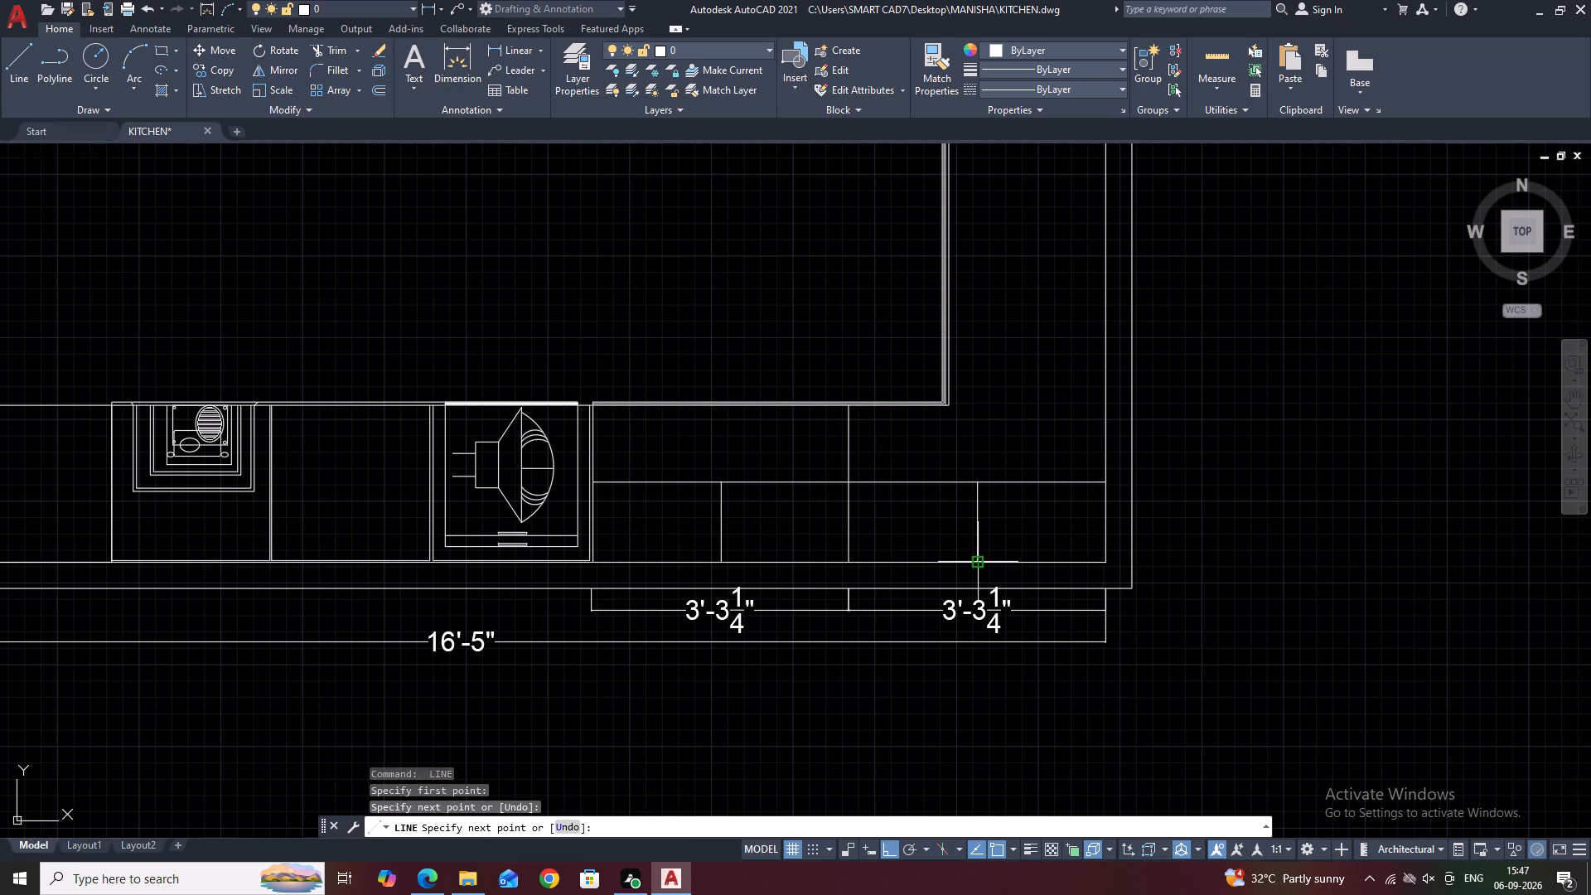
key(Escape)
Replace the full-depth divider between the two bays with a line from the mid-depth line's midpoint down to the lower line.
click(858, 455)
click(834, 440)
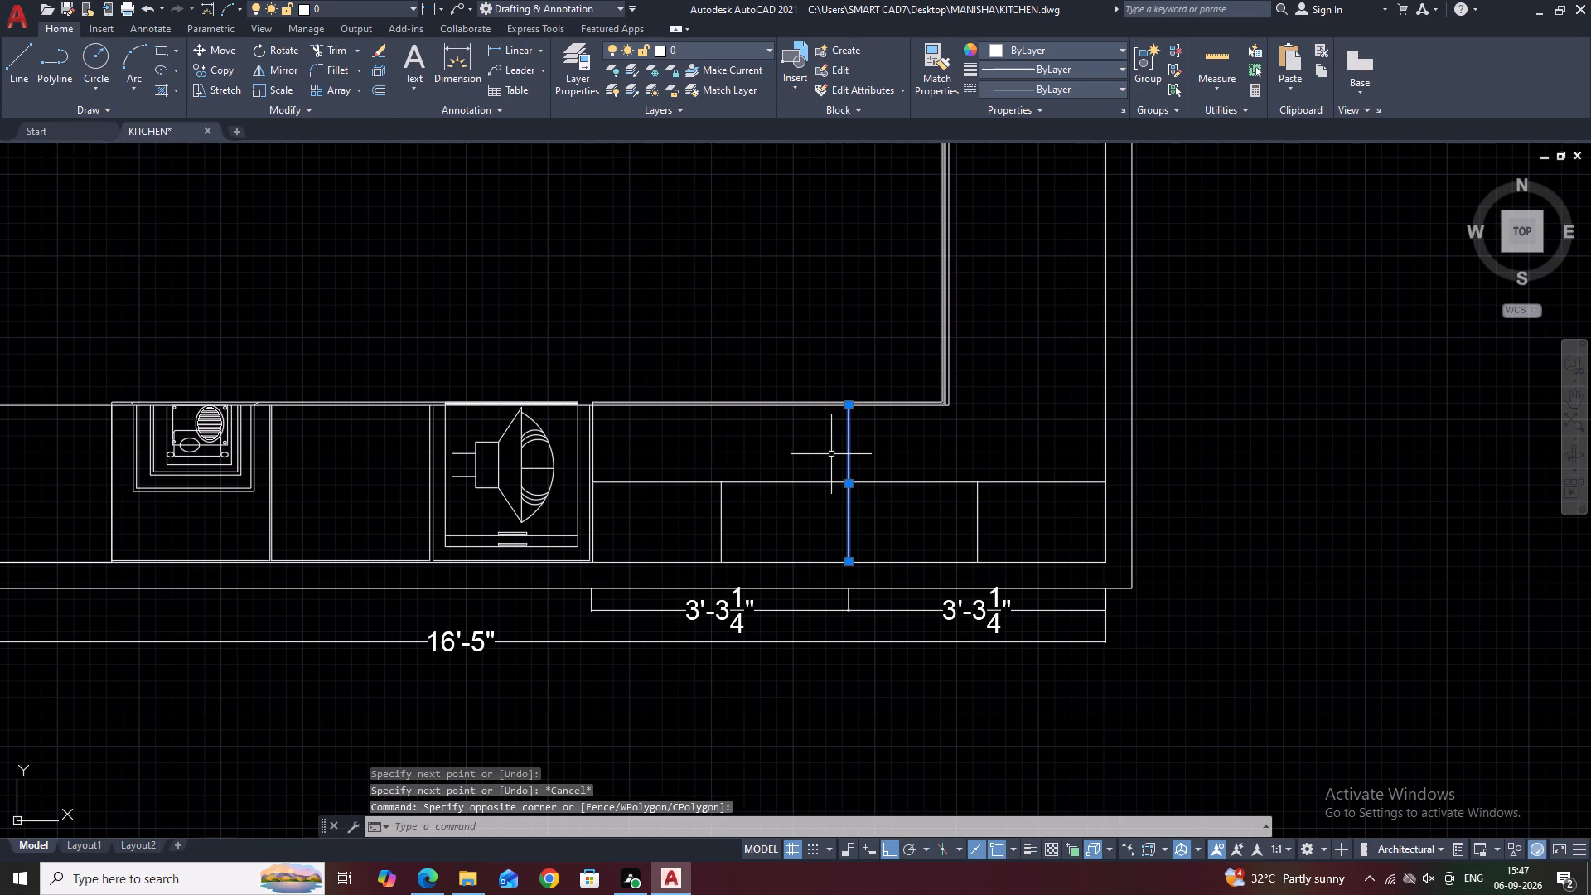
key(Delete)
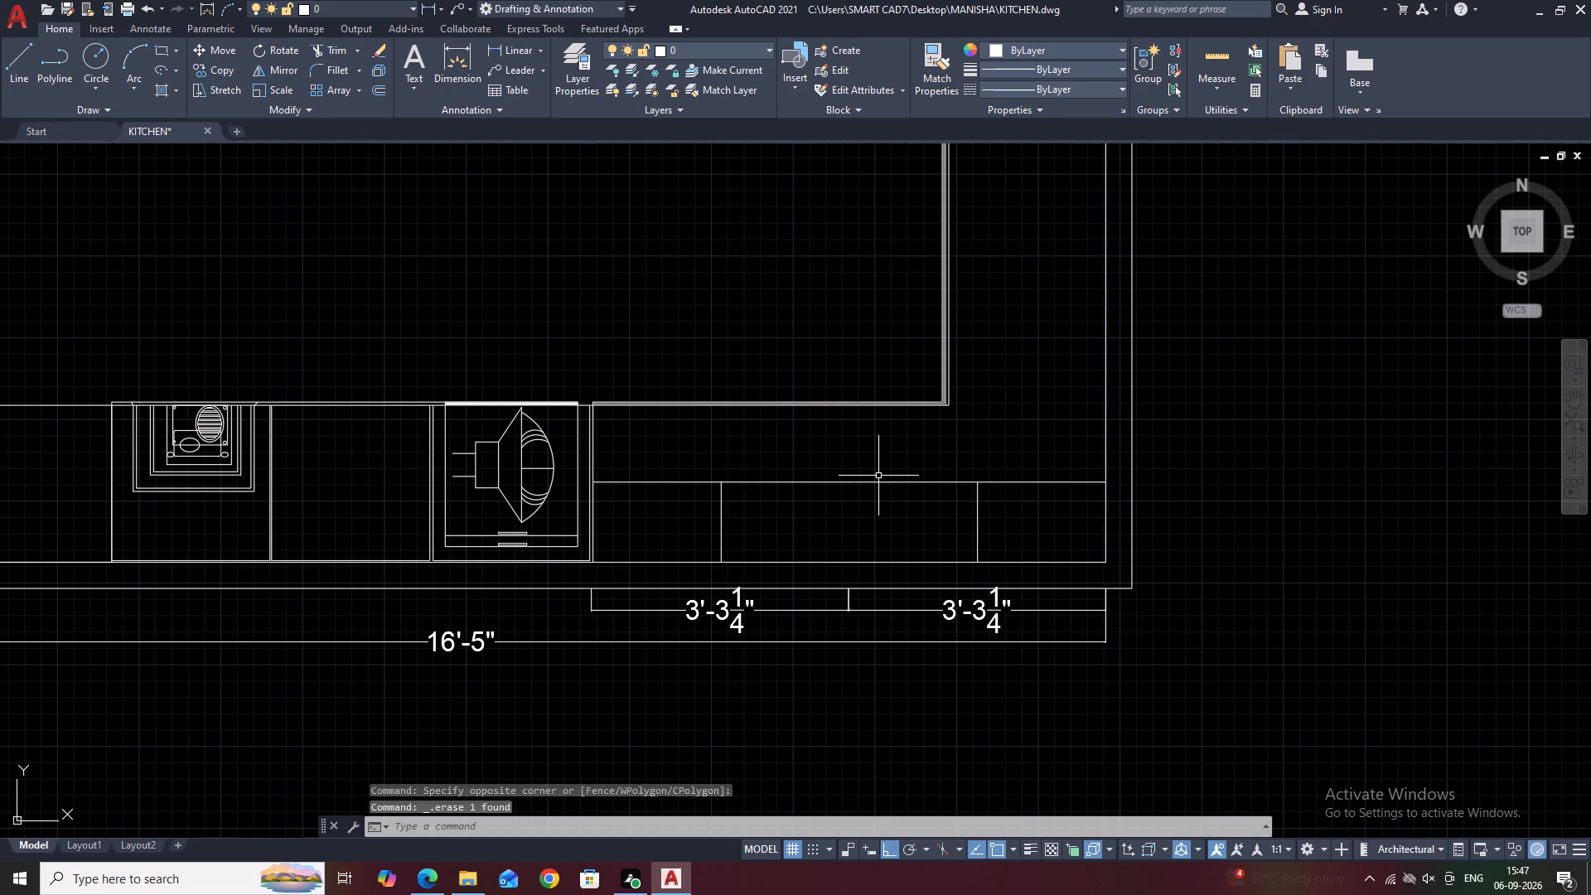
key(l)
key(space)
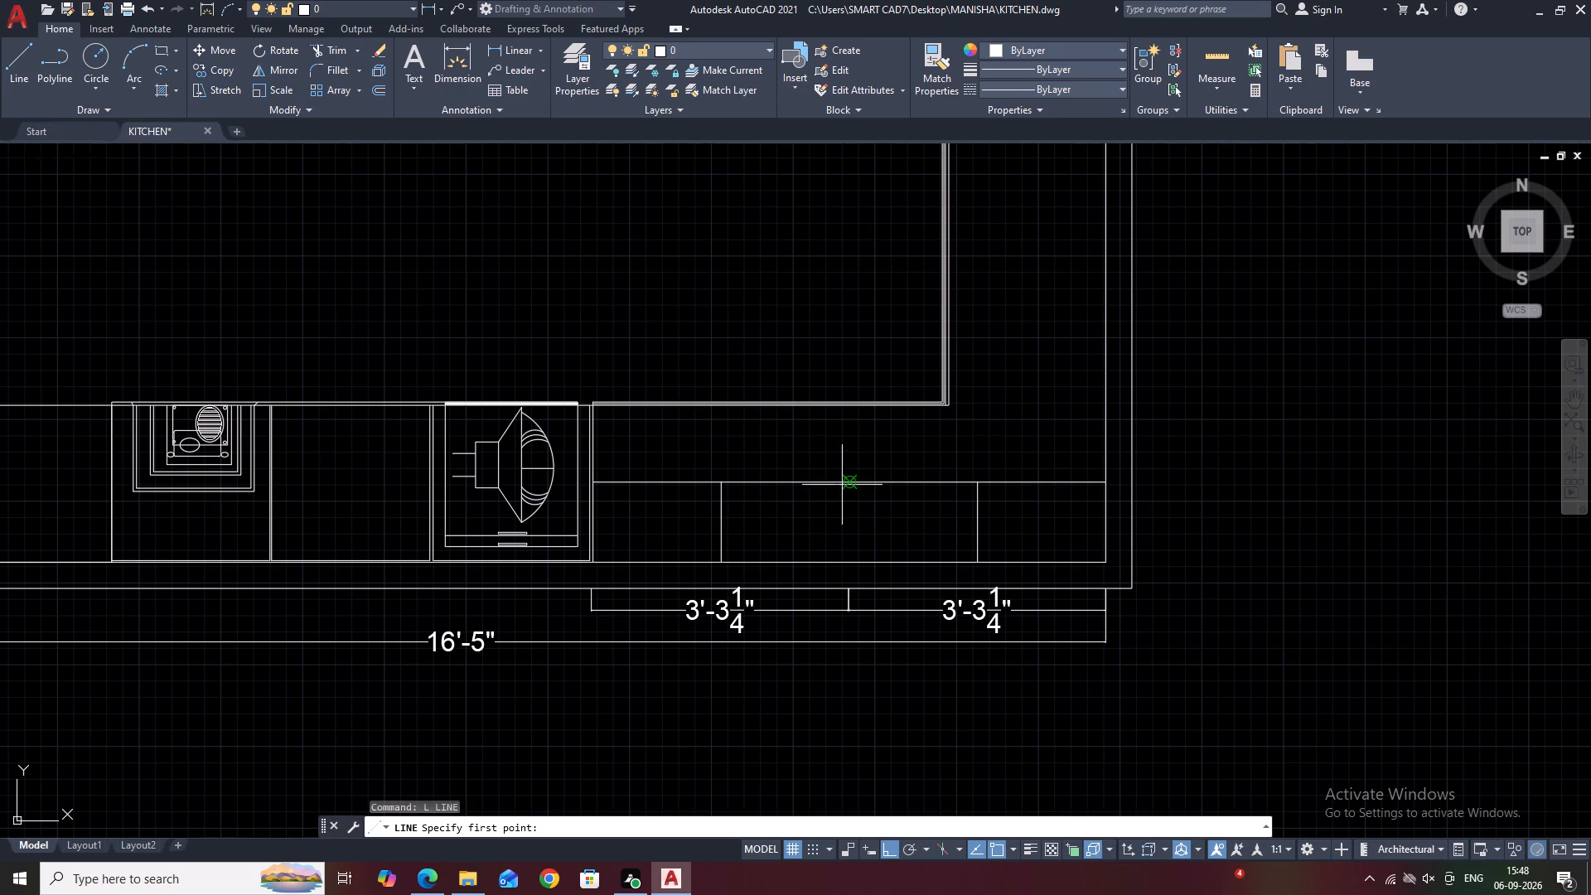
click(850, 484)
click(852, 565)
key(Escape)
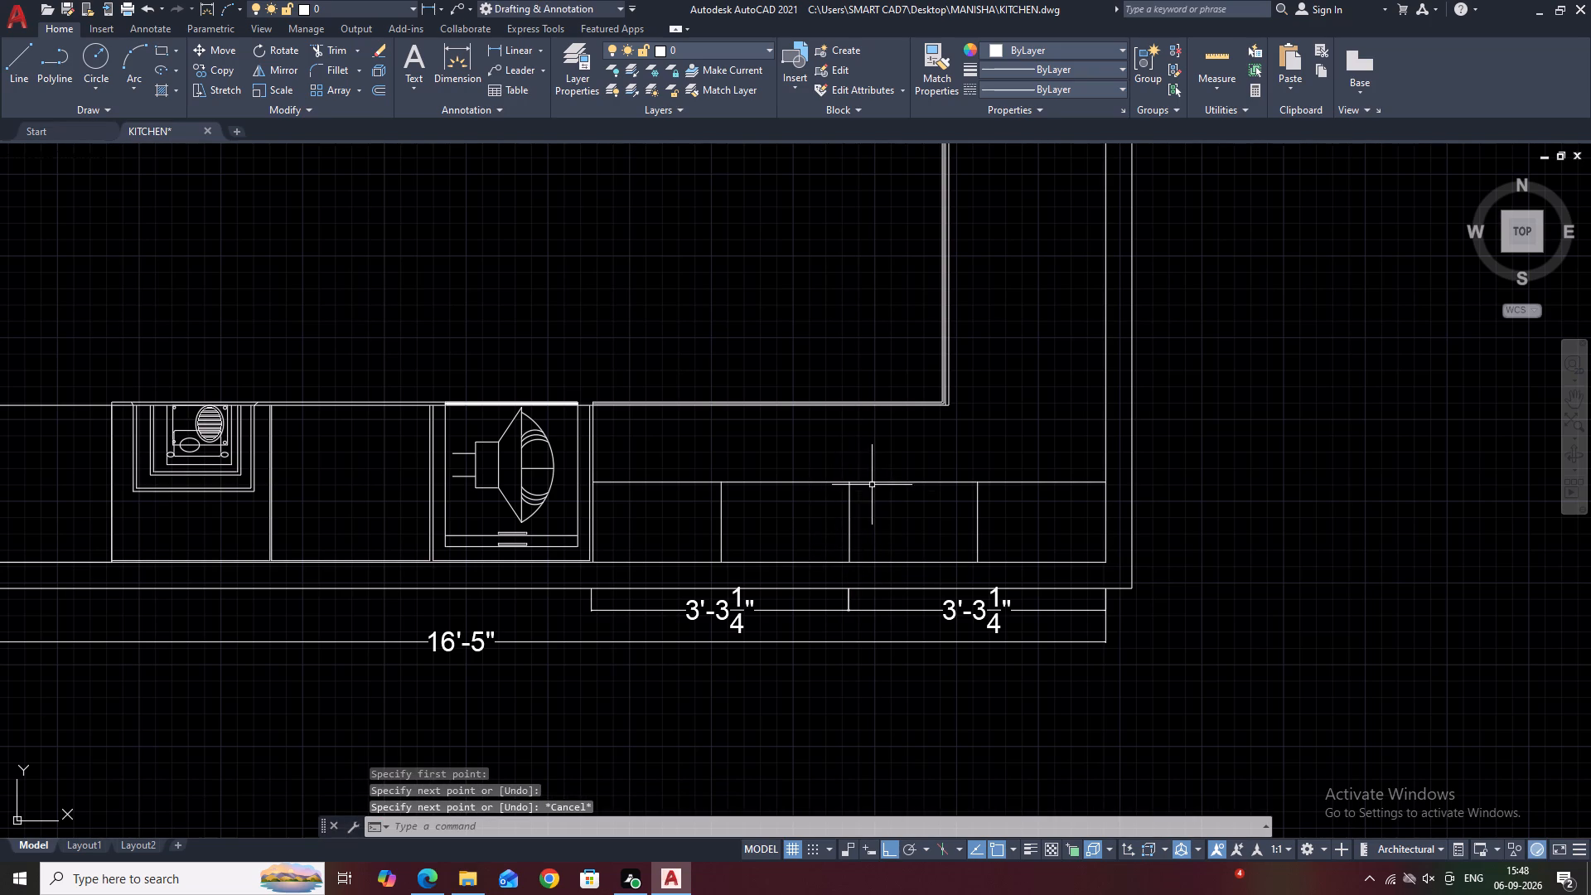
Offset the mid-depth horizontal line of the bottom run 2" downward, toward the lower line.
middle_drag(904, 473, 910, 524)
click(941, 559)
click(916, 519)
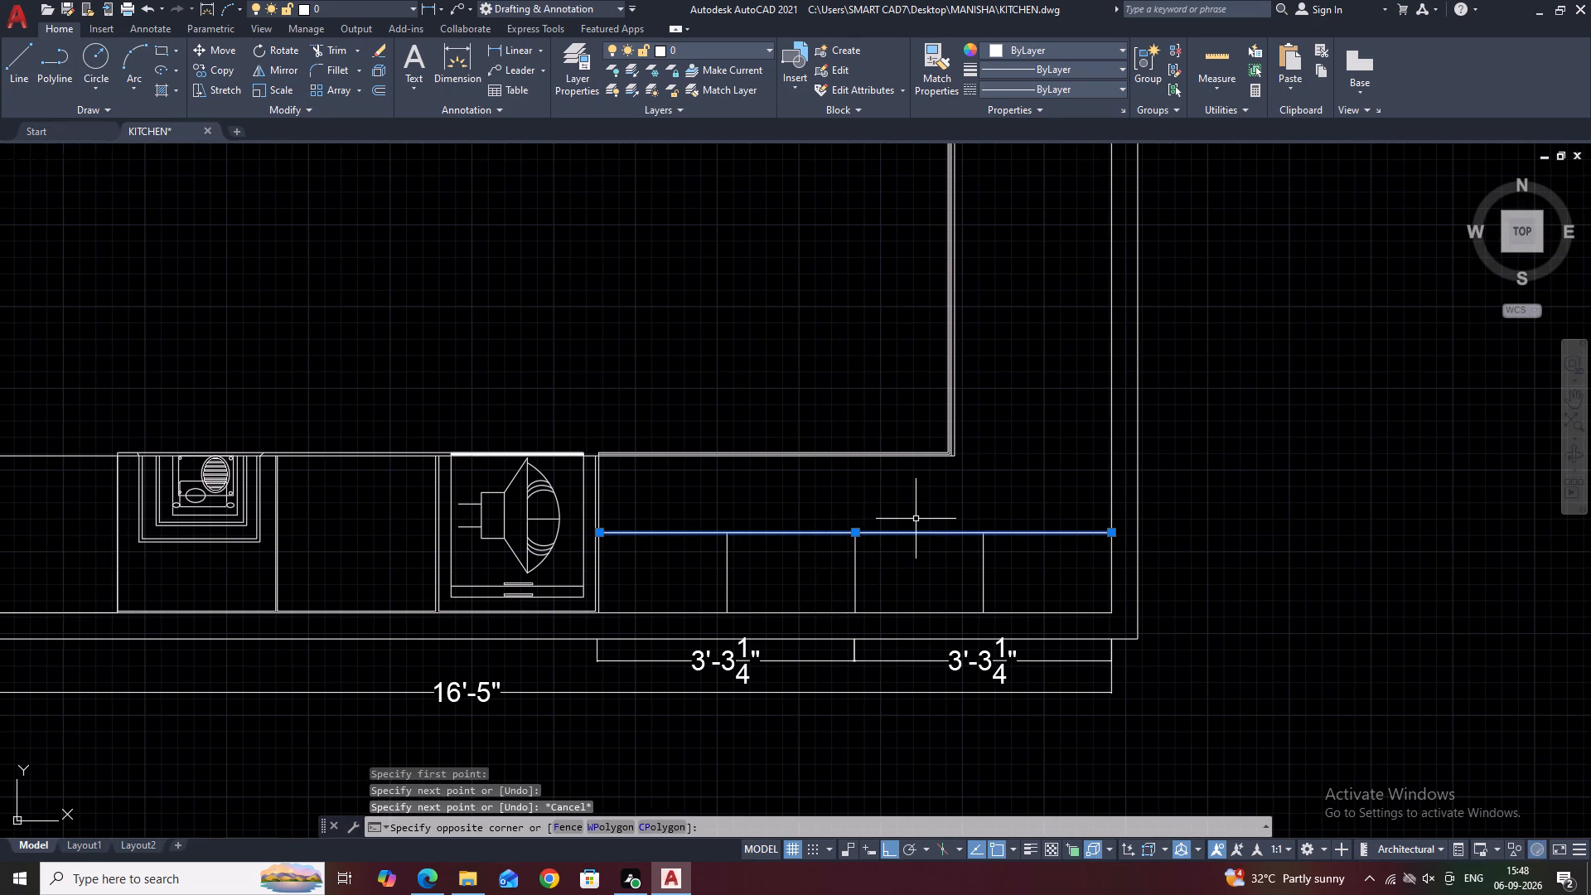
key(o)
key(space)
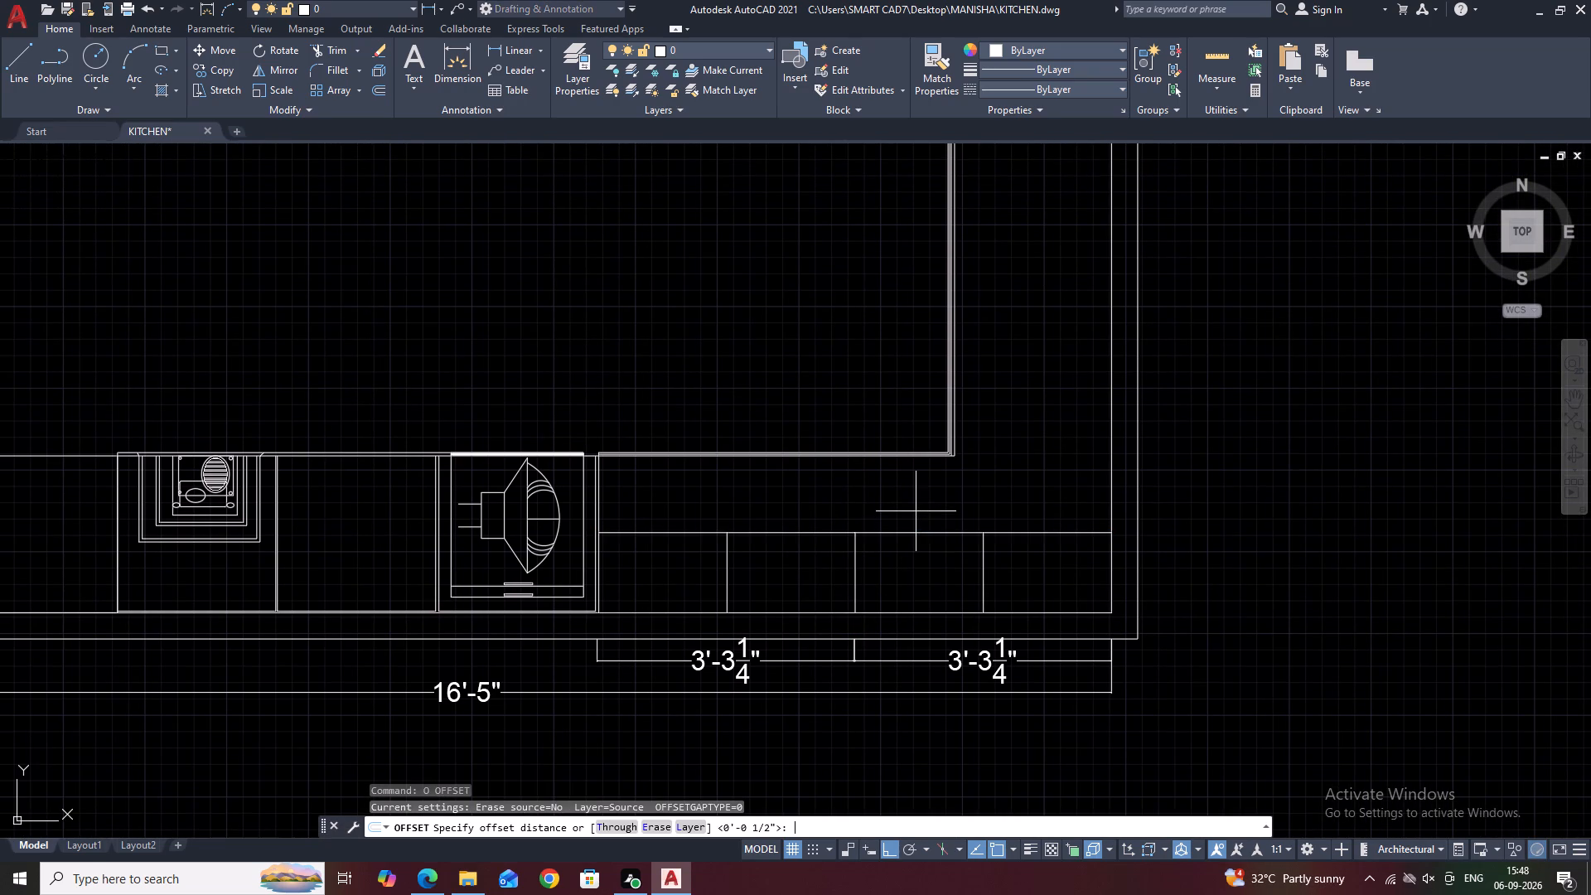
text(2)
key(space)
click(911, 552)
key(Escape)
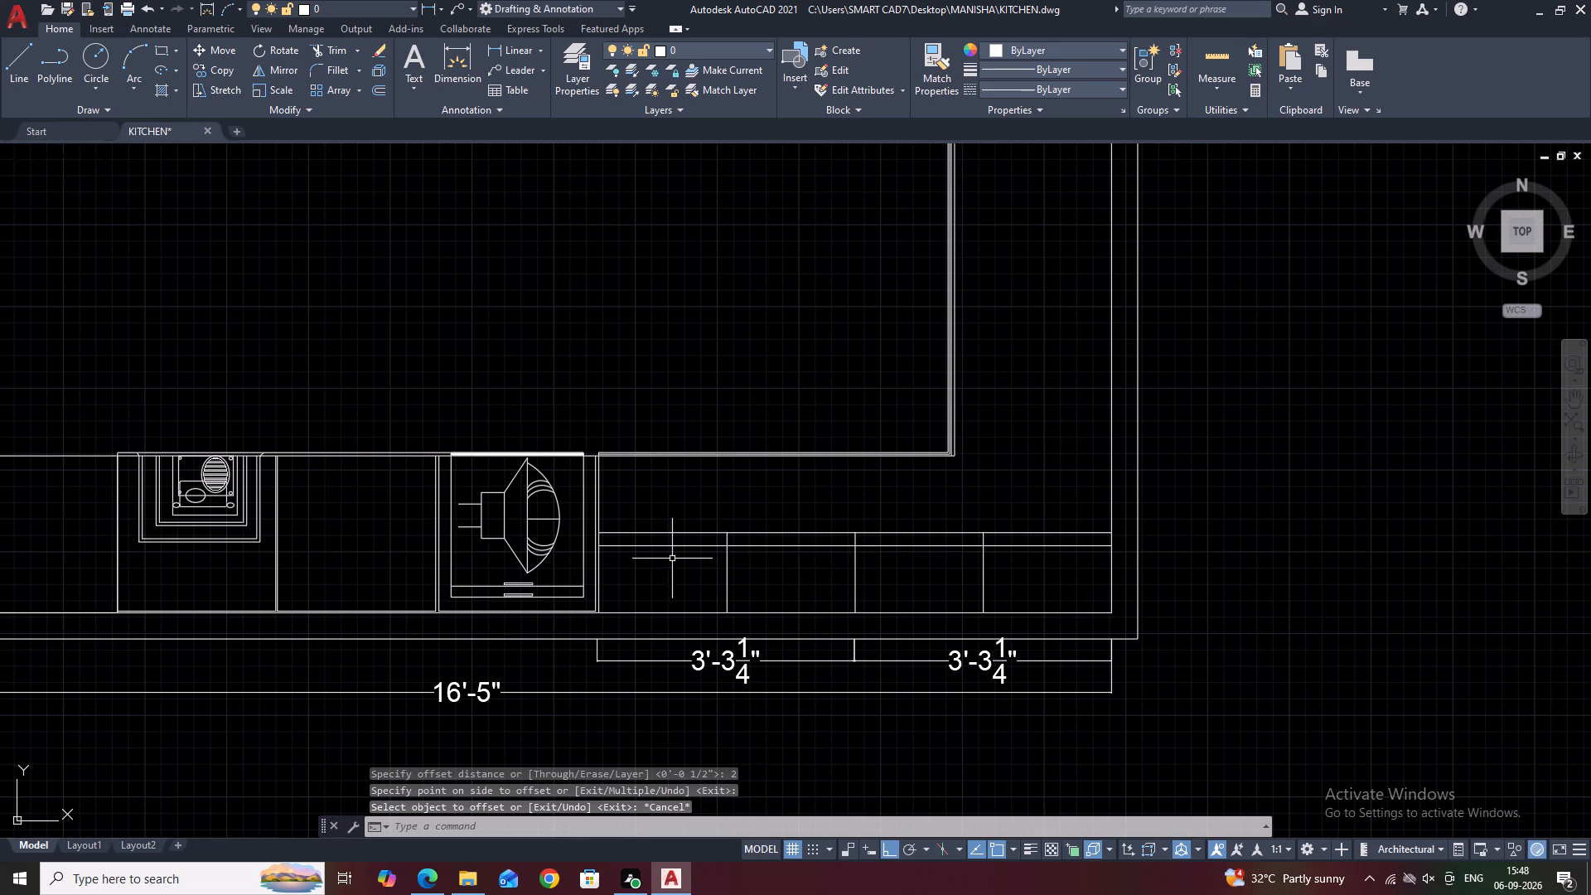
Draw a vertical line from the mid-depth line's left end down to the lower line of the run.
key(l)
key(space)
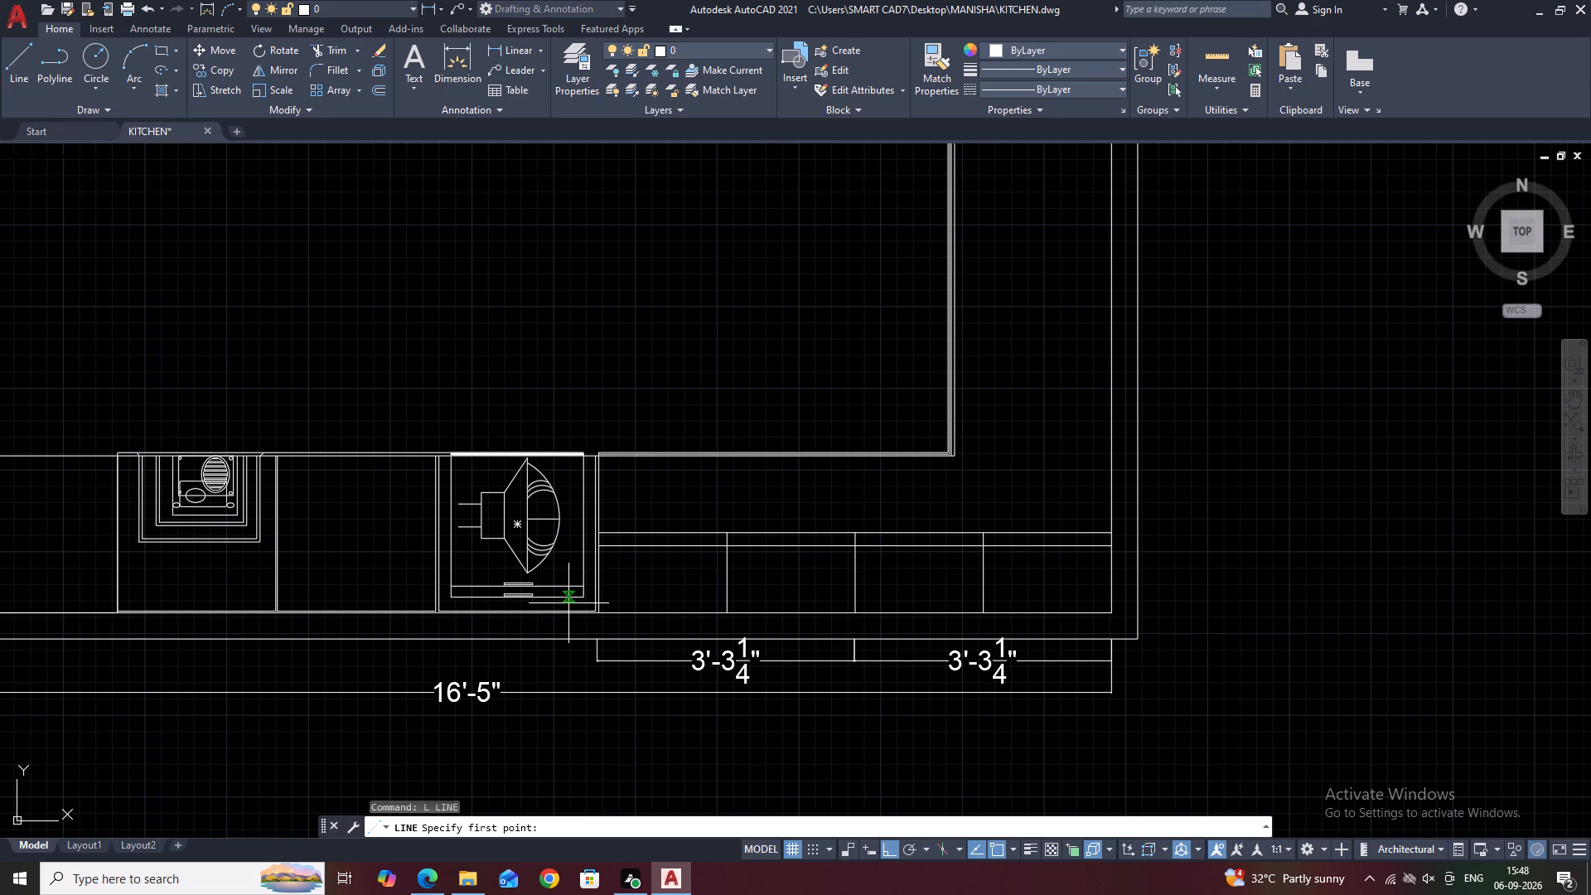
scroll(600, 549, up, 1)
click(595, 522)
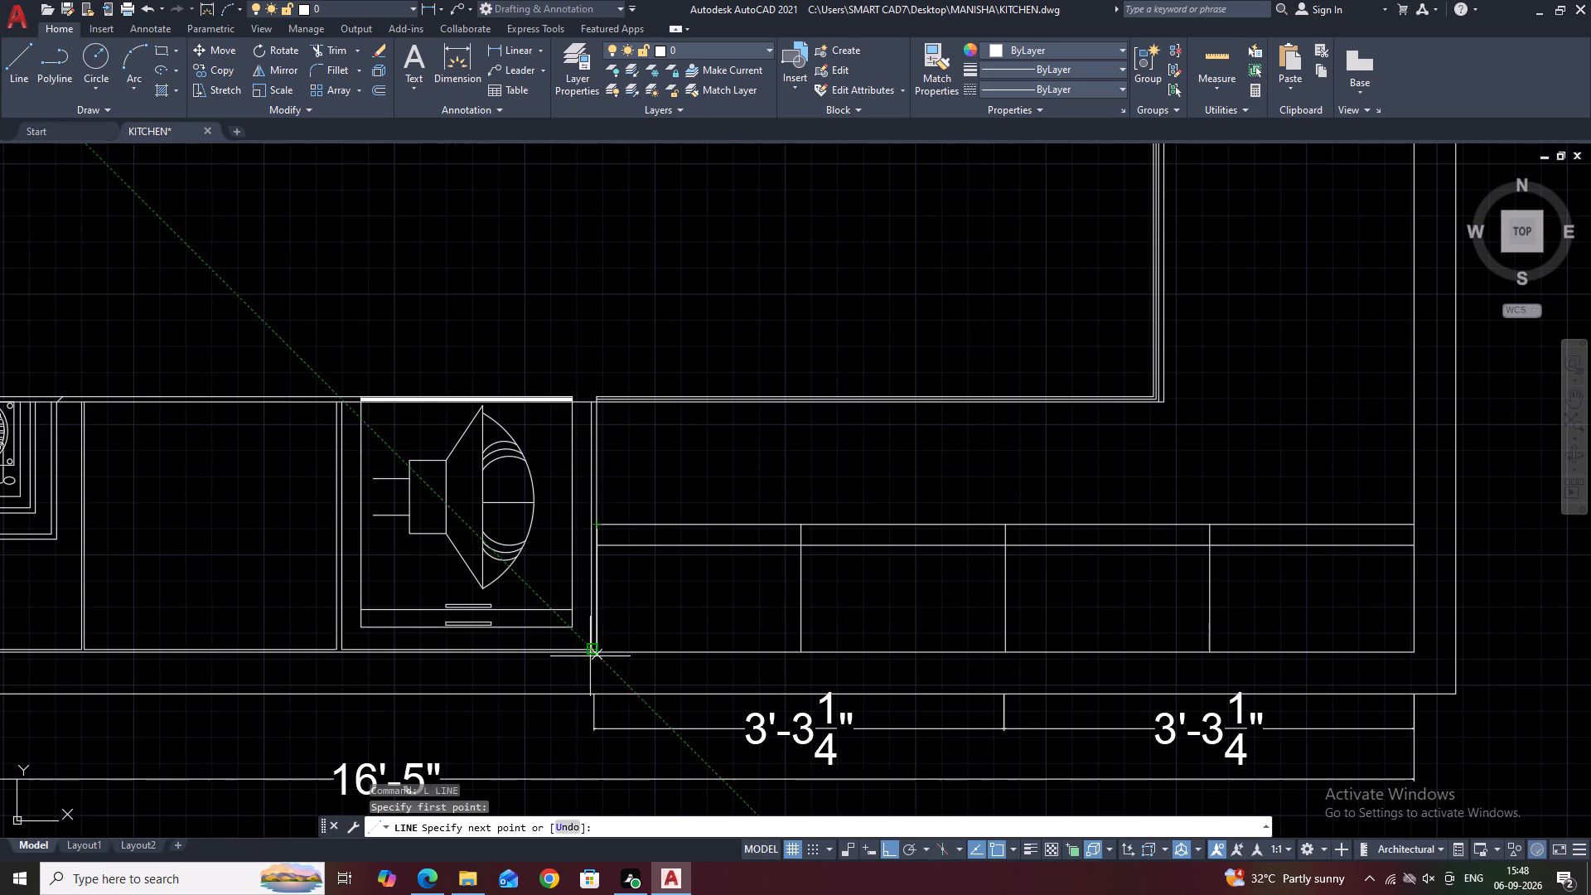
click(590, 656)
key(Escape)
Fillet the upper-left corner of the first rear compartment with a 1/2" radius.
key(f)
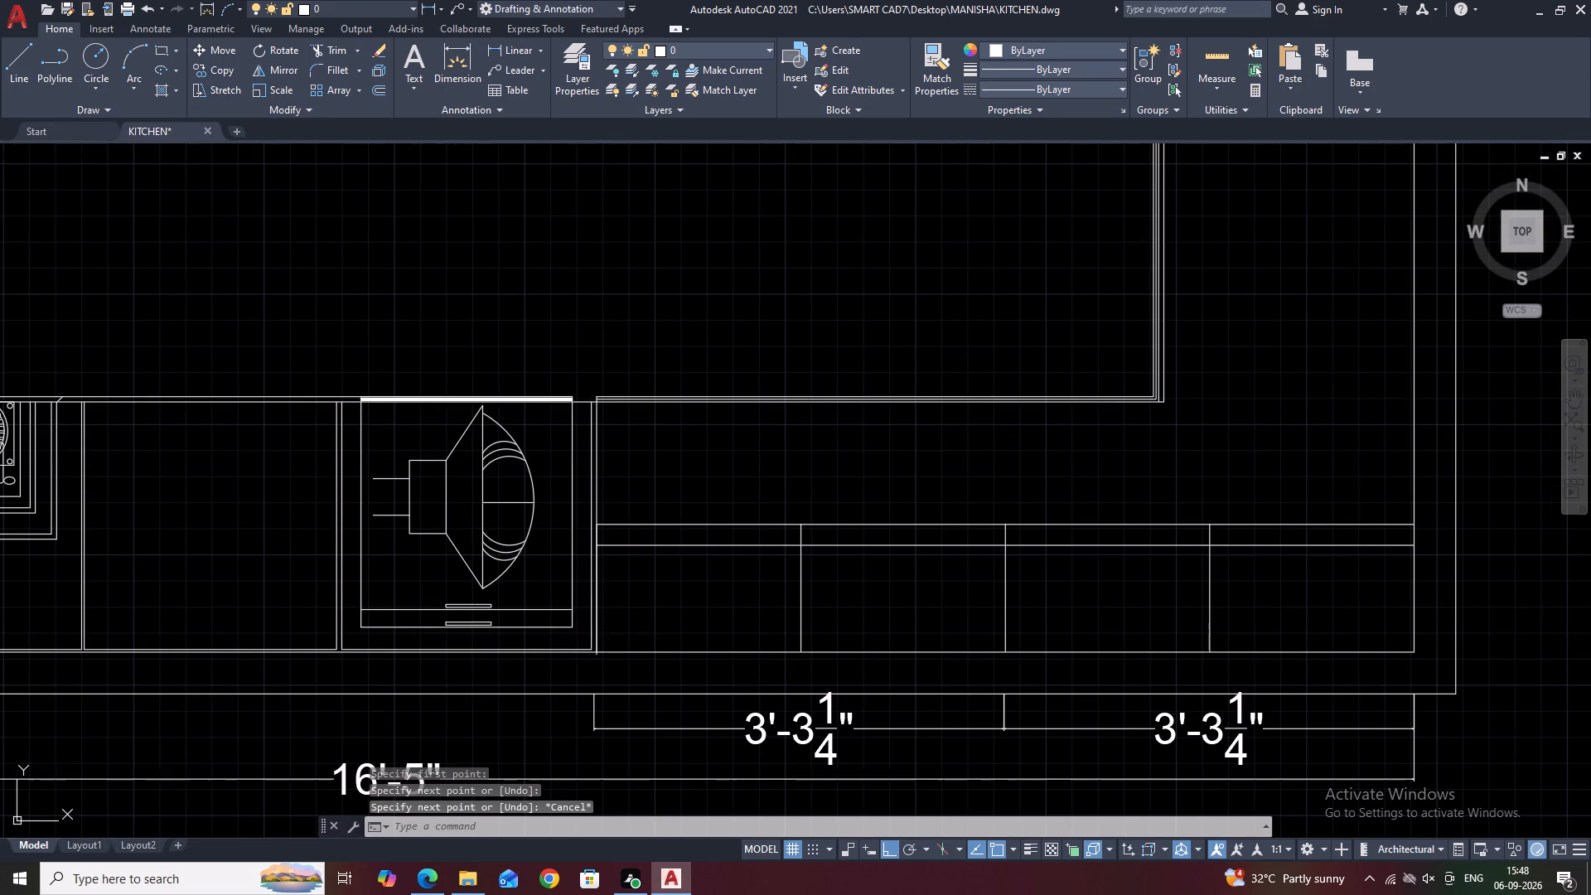
key(space)
scroll(593, 555, up, 2)
click(641, 486)
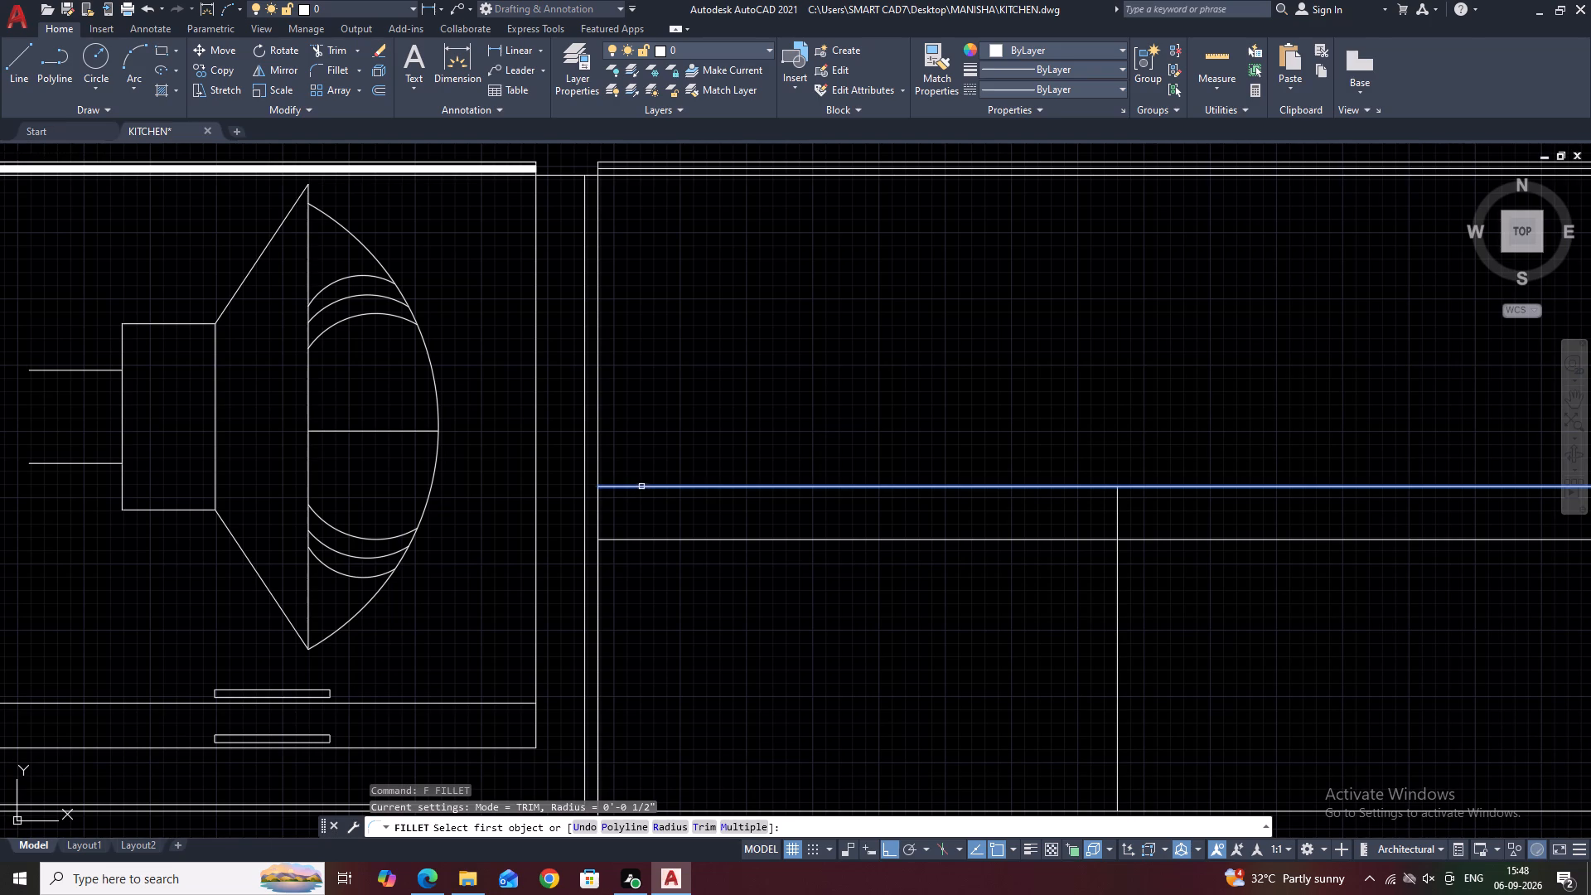
click(600, 525)
scroll(602, 461, down, 2)
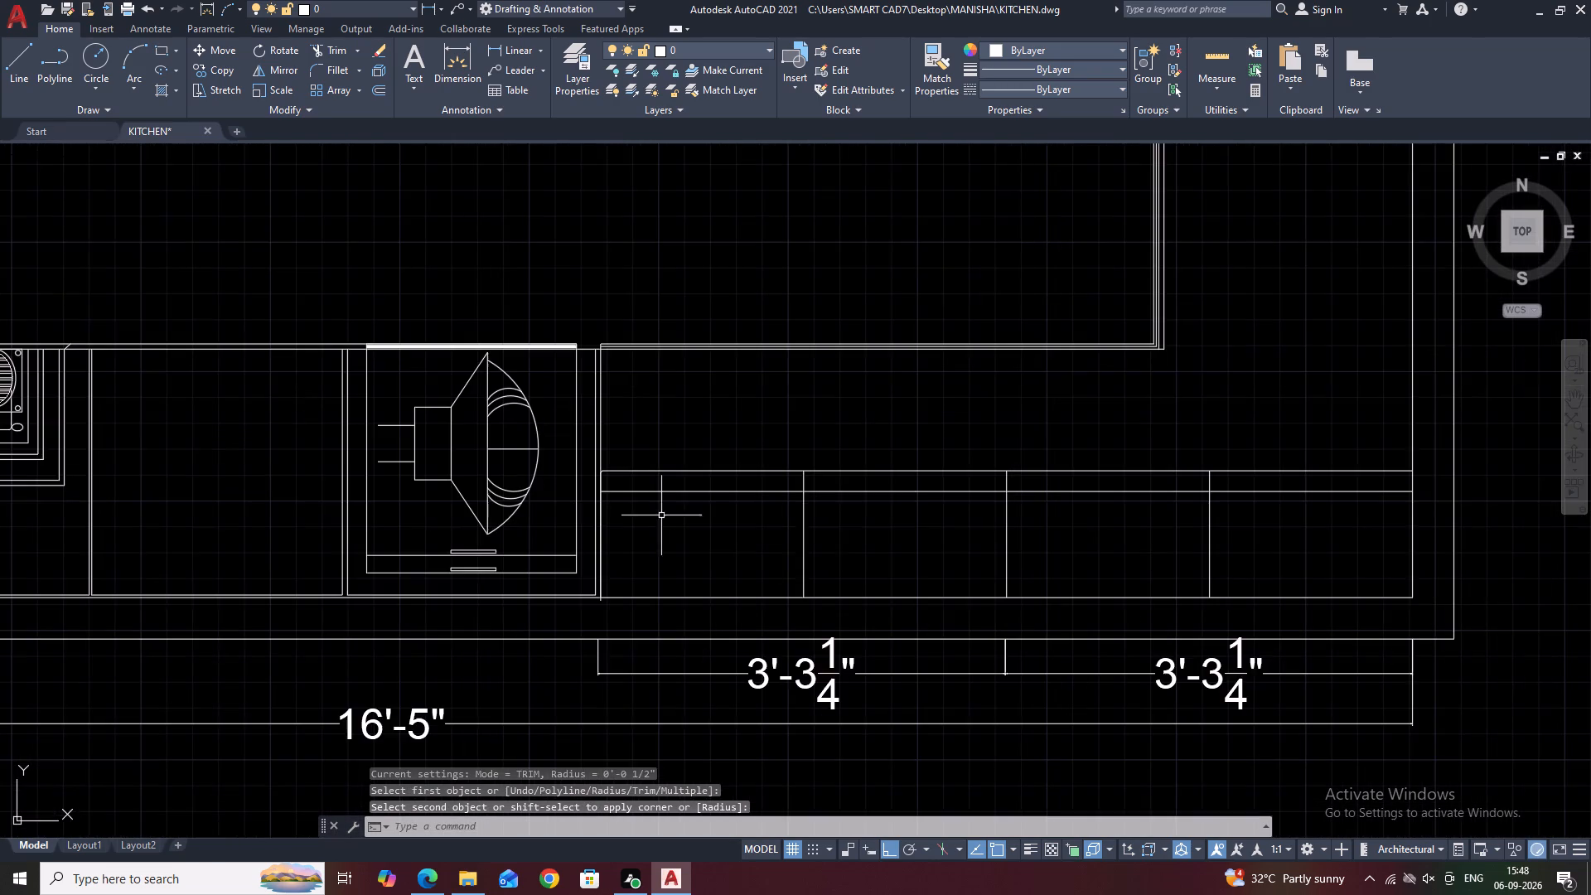
middle_drag(883, 495, 639, 494)
middle_drag(873, 507, 602, 524)
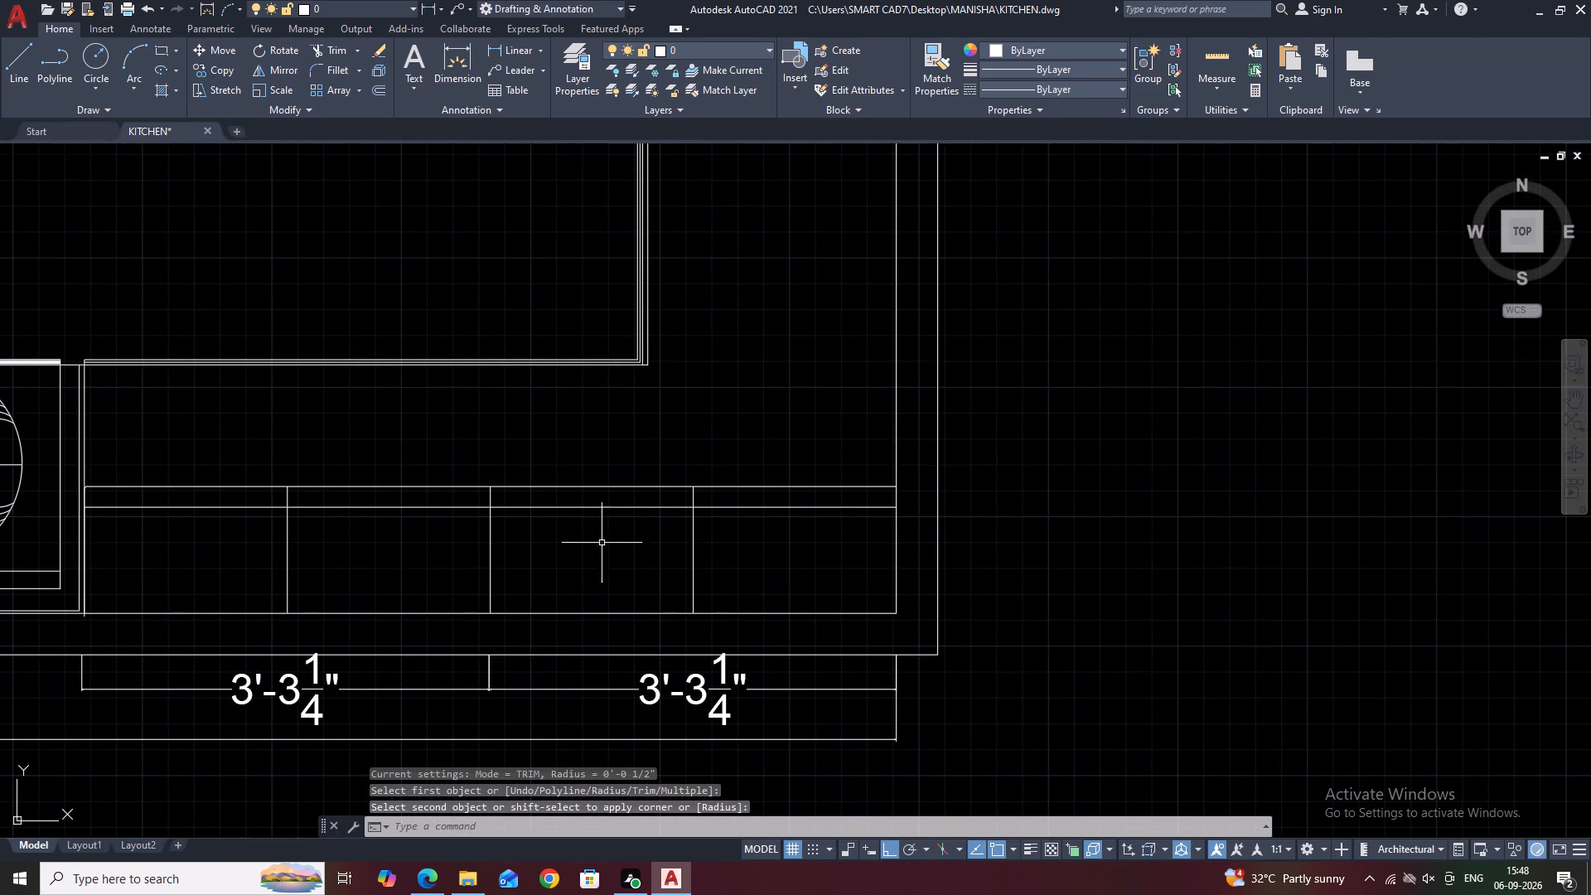
middle_drag(908, 526, 956, 523)
middle_drag(577, 501, 632, 501)
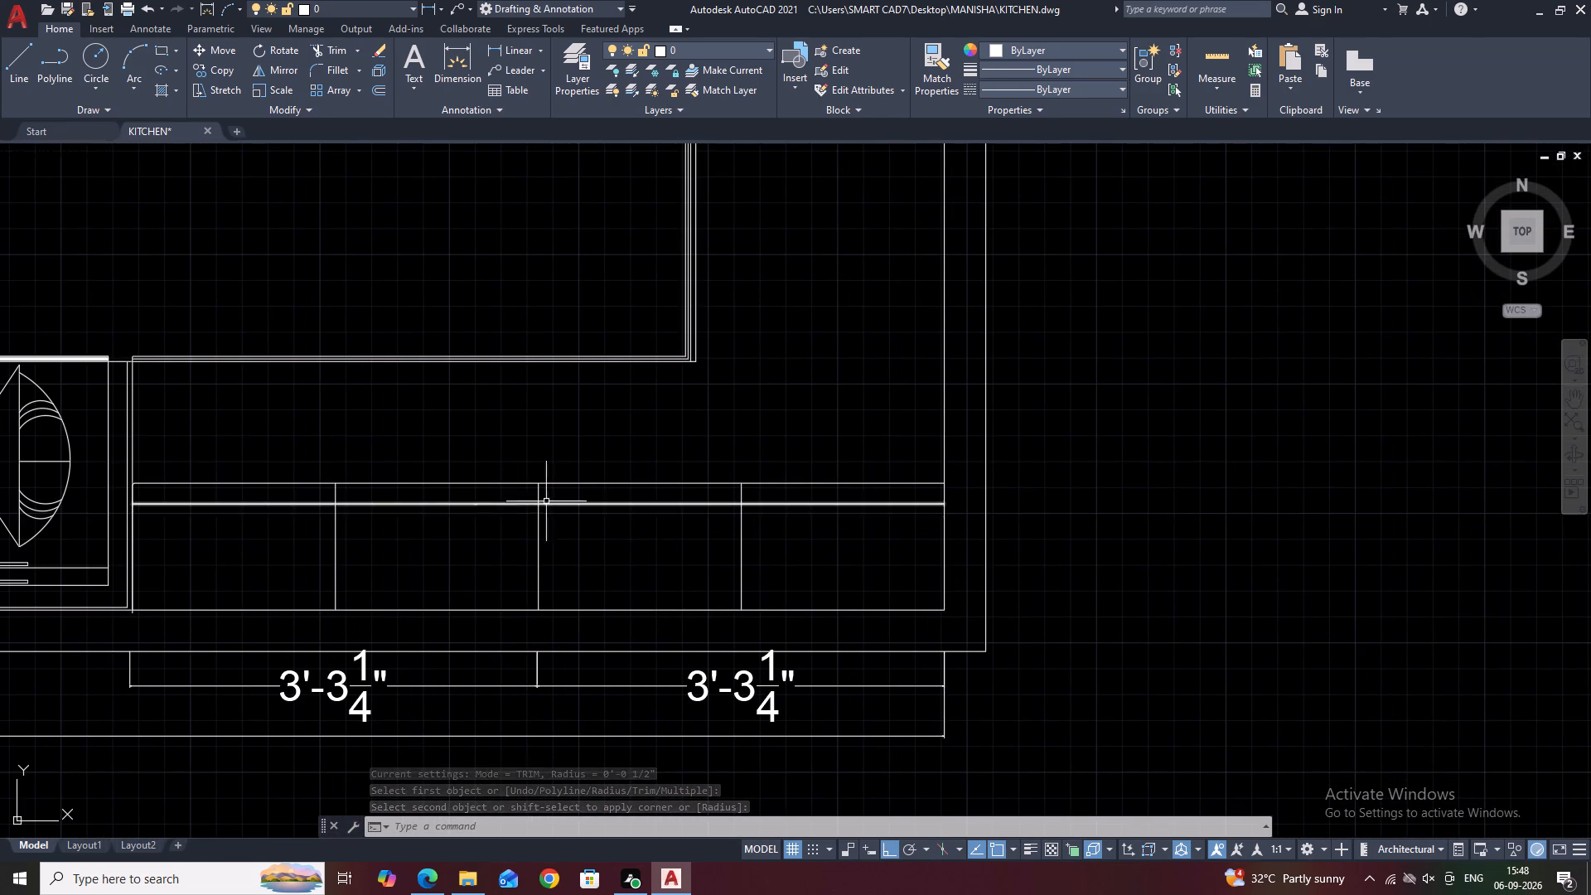
middle_drag(632, 501, 890, 474)
scroll(598, 452, up, 1)
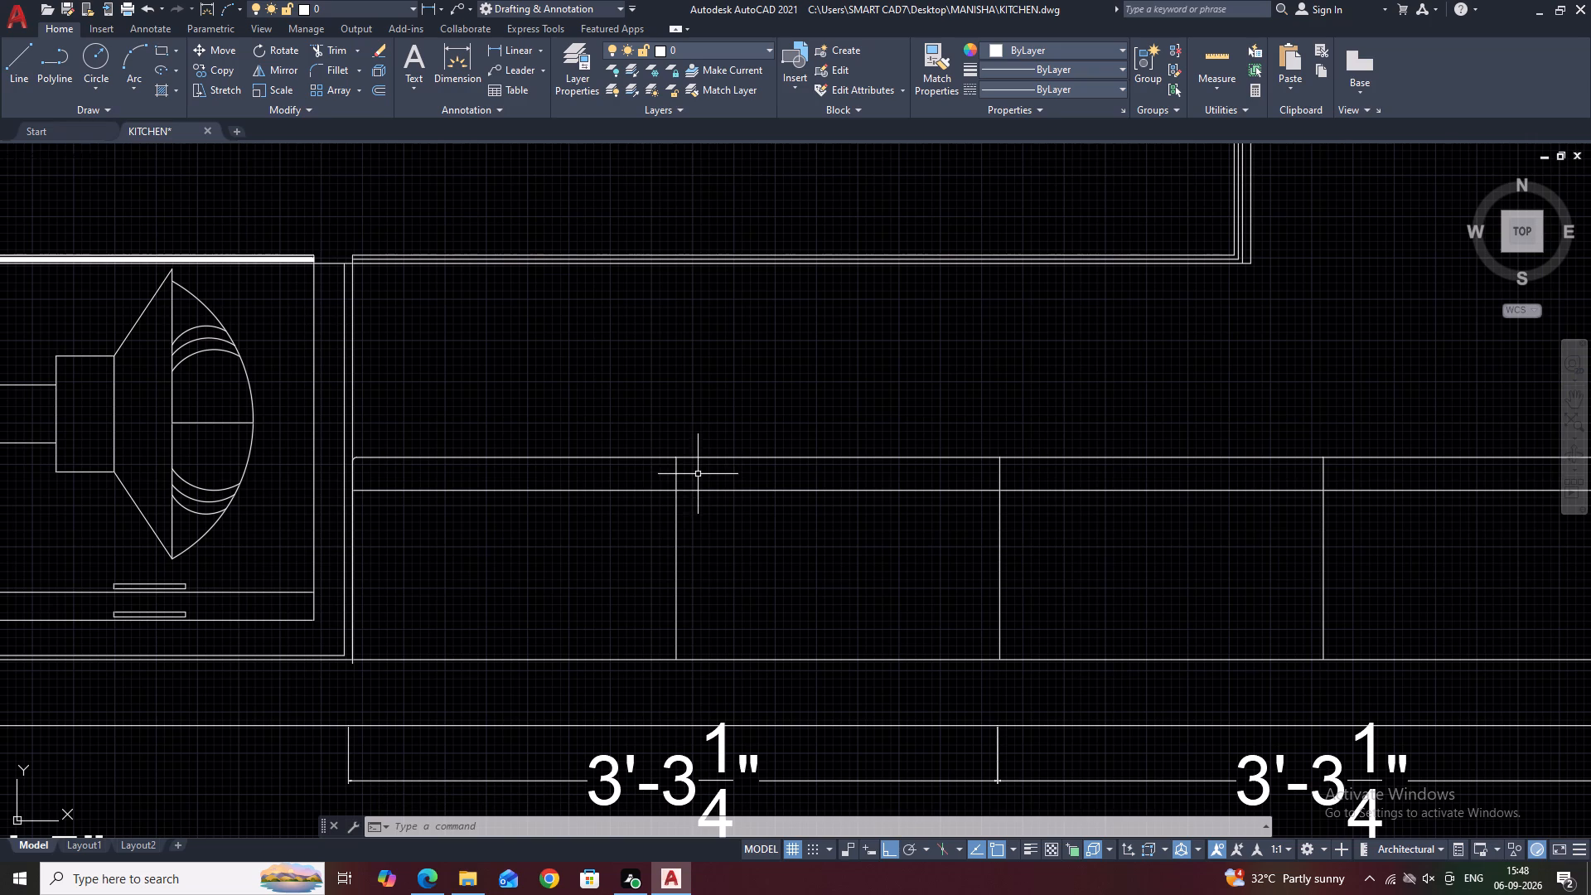
Fillet the mid-depth line with the first divider, rounding the first compartment's upper-right corner at 1/2" radius.
text(F)
key(space)
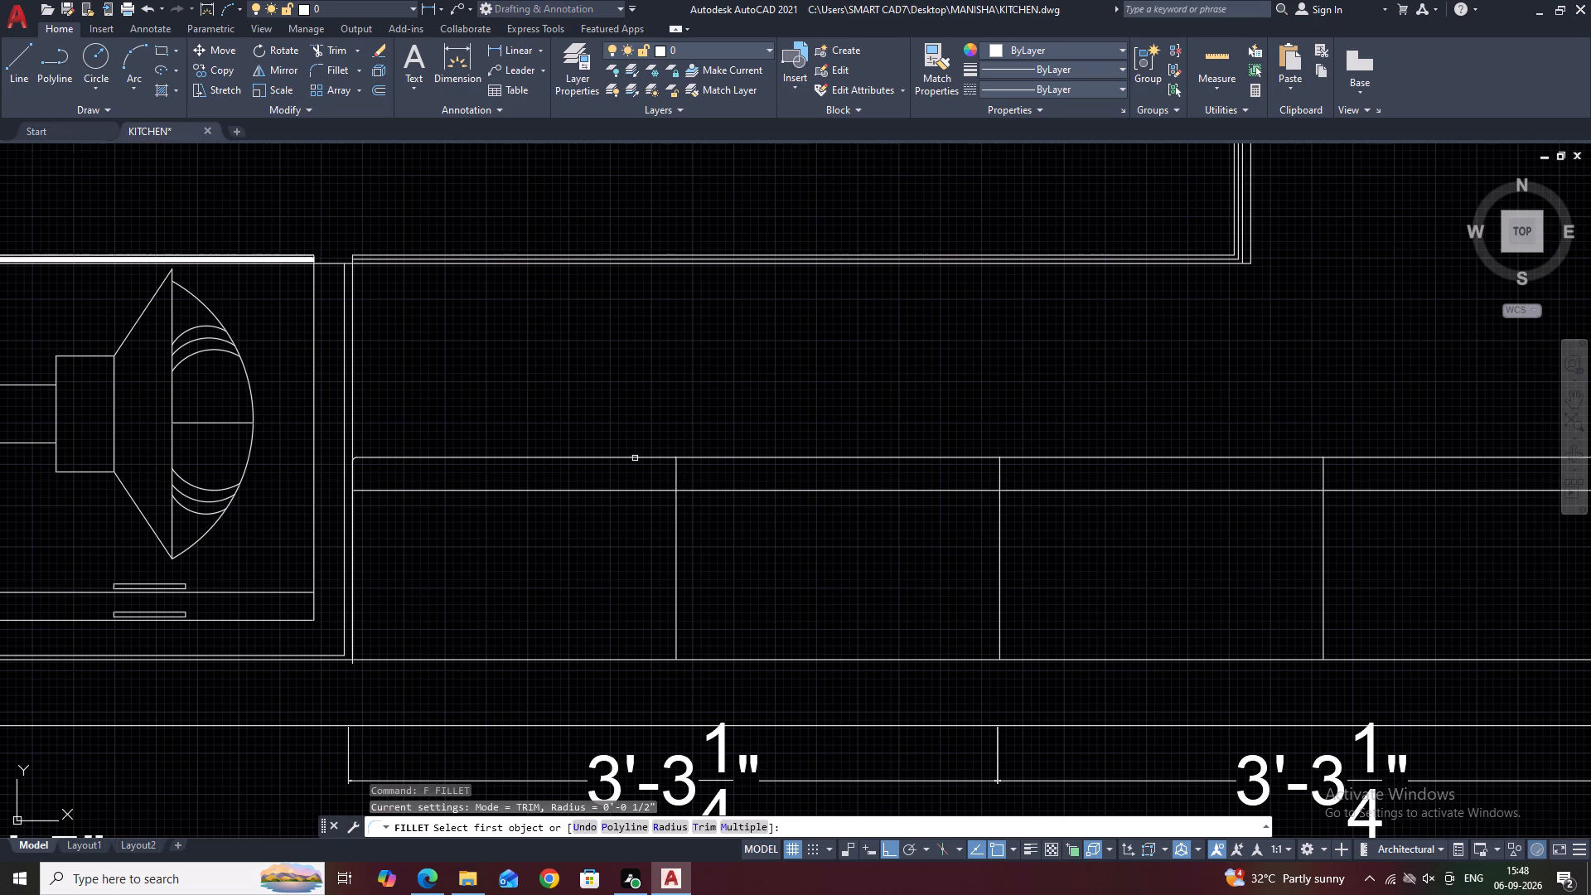
click(636, 459)
click(678, 508)
scroll(676, 465, up, 2)
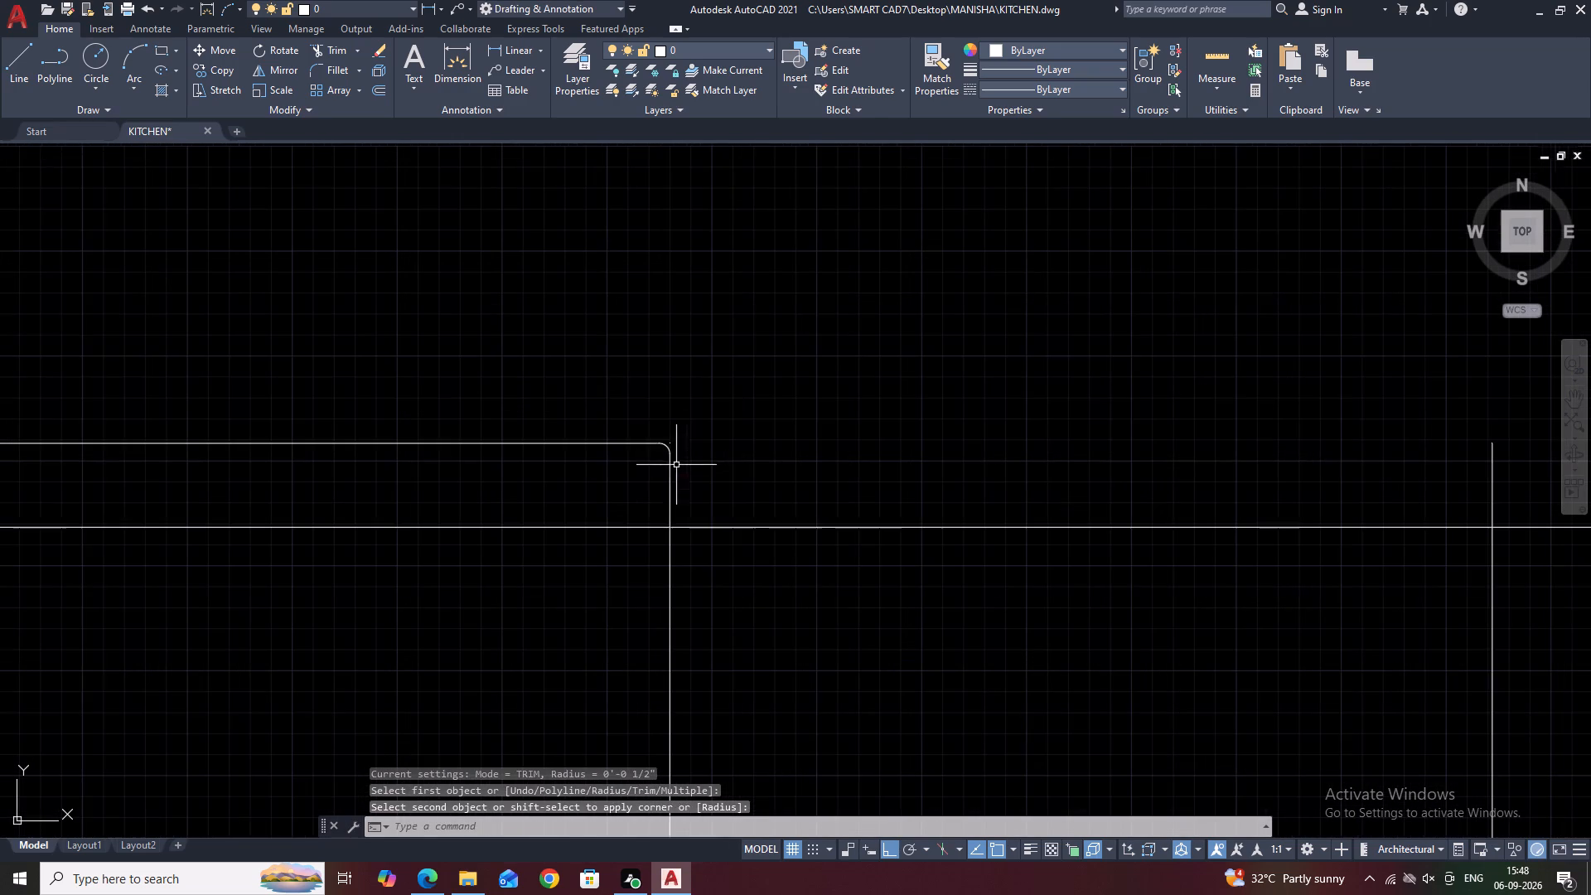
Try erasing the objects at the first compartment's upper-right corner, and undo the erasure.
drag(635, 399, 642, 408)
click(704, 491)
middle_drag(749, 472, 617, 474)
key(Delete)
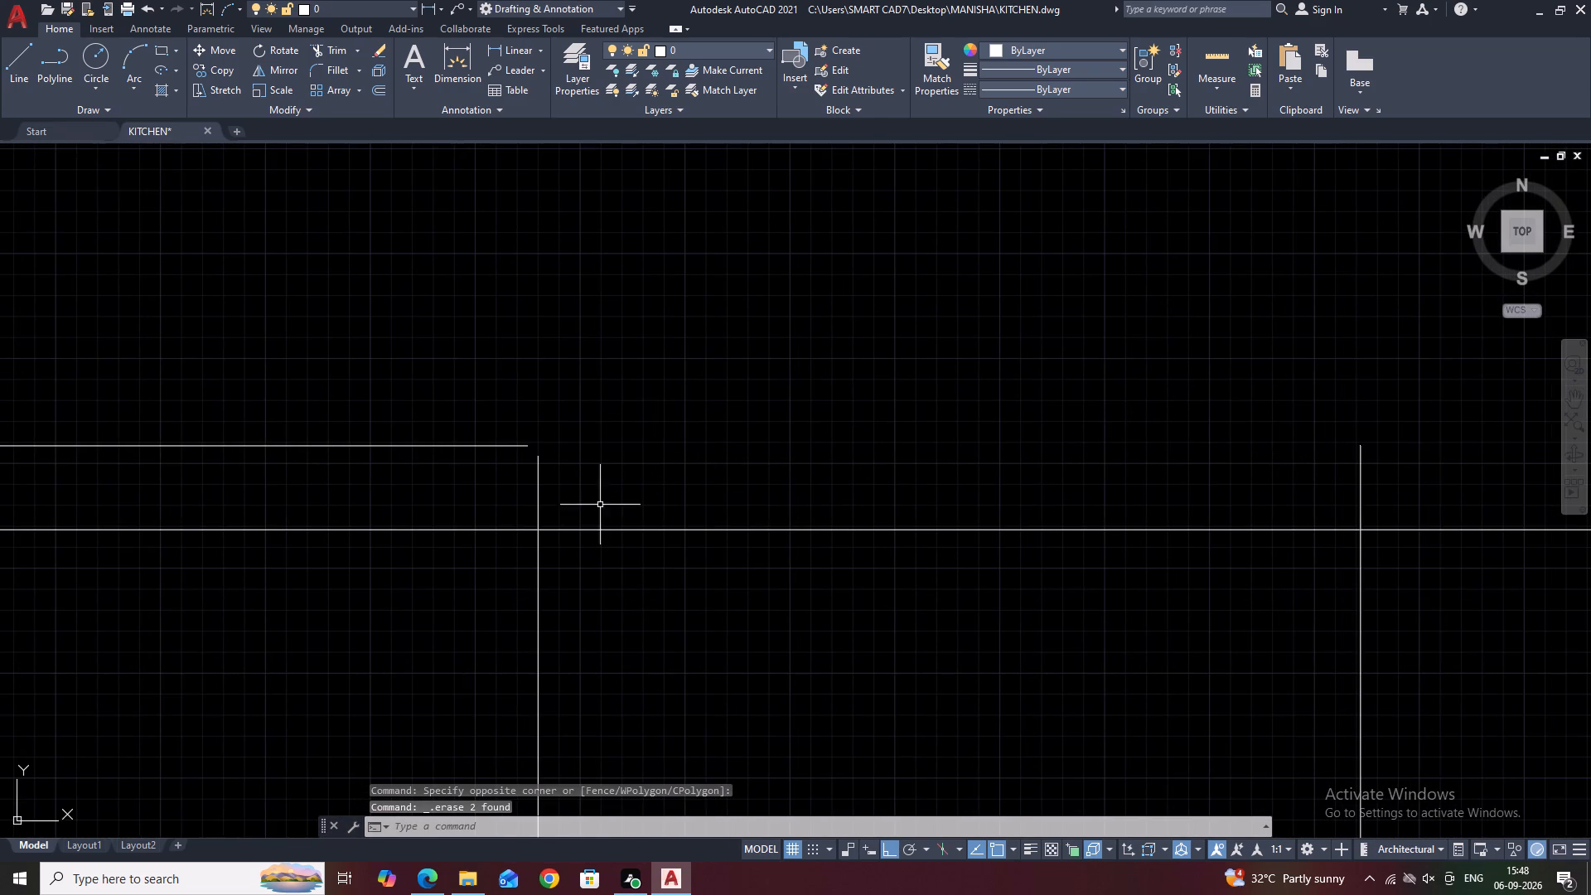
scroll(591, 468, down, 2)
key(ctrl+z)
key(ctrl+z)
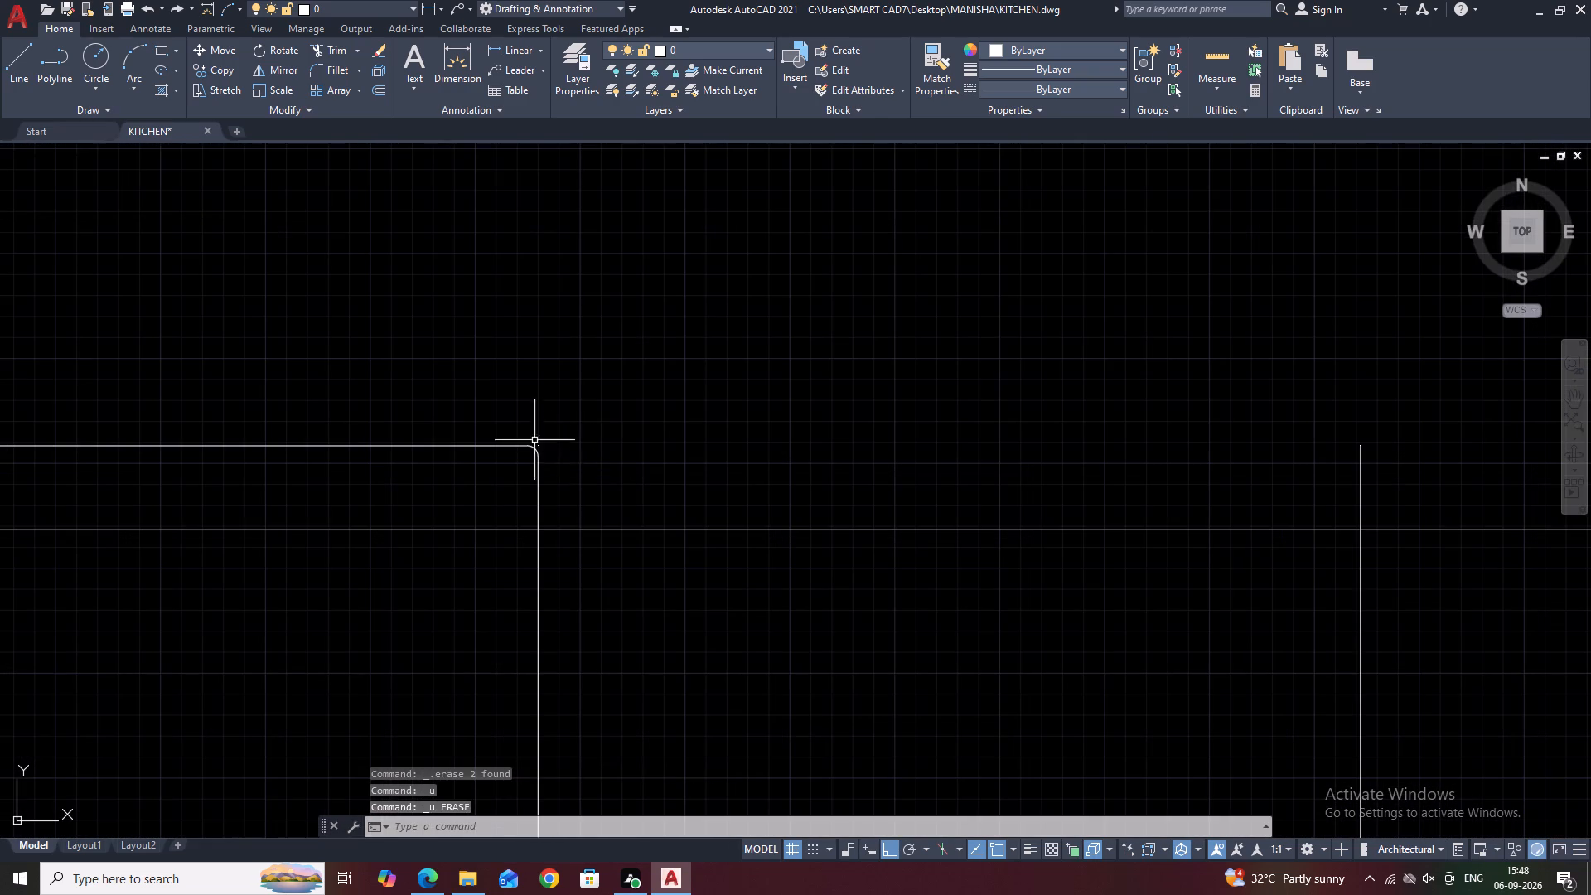
Erase only the leftover division point at the first compartment's upper-right corner.
scroll(531, 436, up, 2)
click(528, 424)
click(573, 480)
key(Delete)
scroll(568, 477, down, 1)
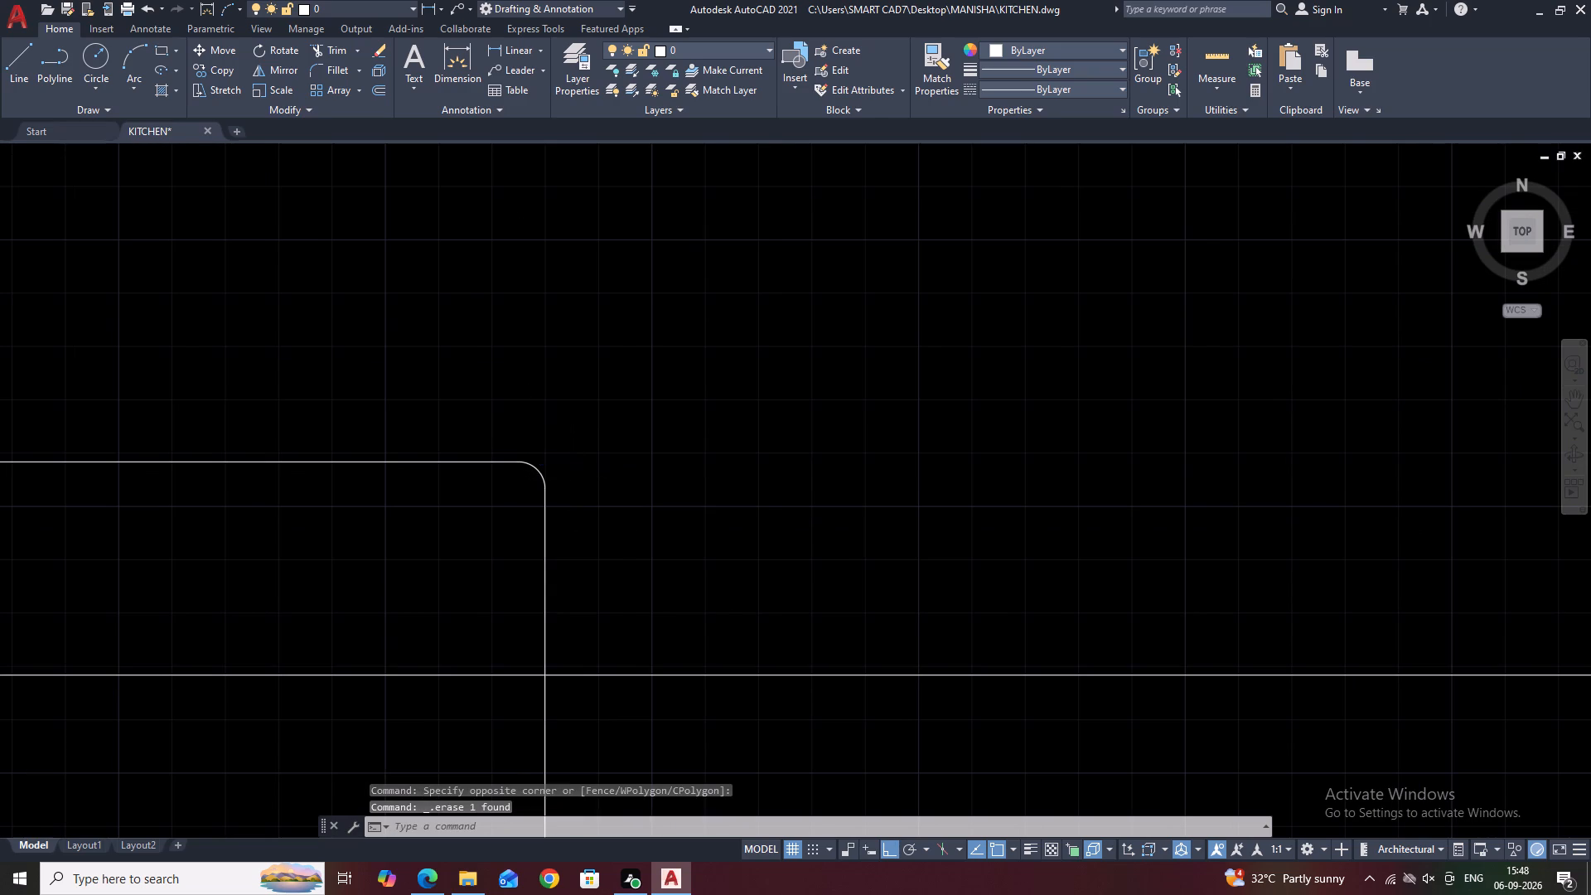
Draw a horizontal line from the first compartment's rounded upper-right corner to the right end line of the run.
scroll(568, 477, down, 1)
middle_drag(743, 460, 392, 454)
scroll(418, 459, down, 2)
key(l)
key(space)
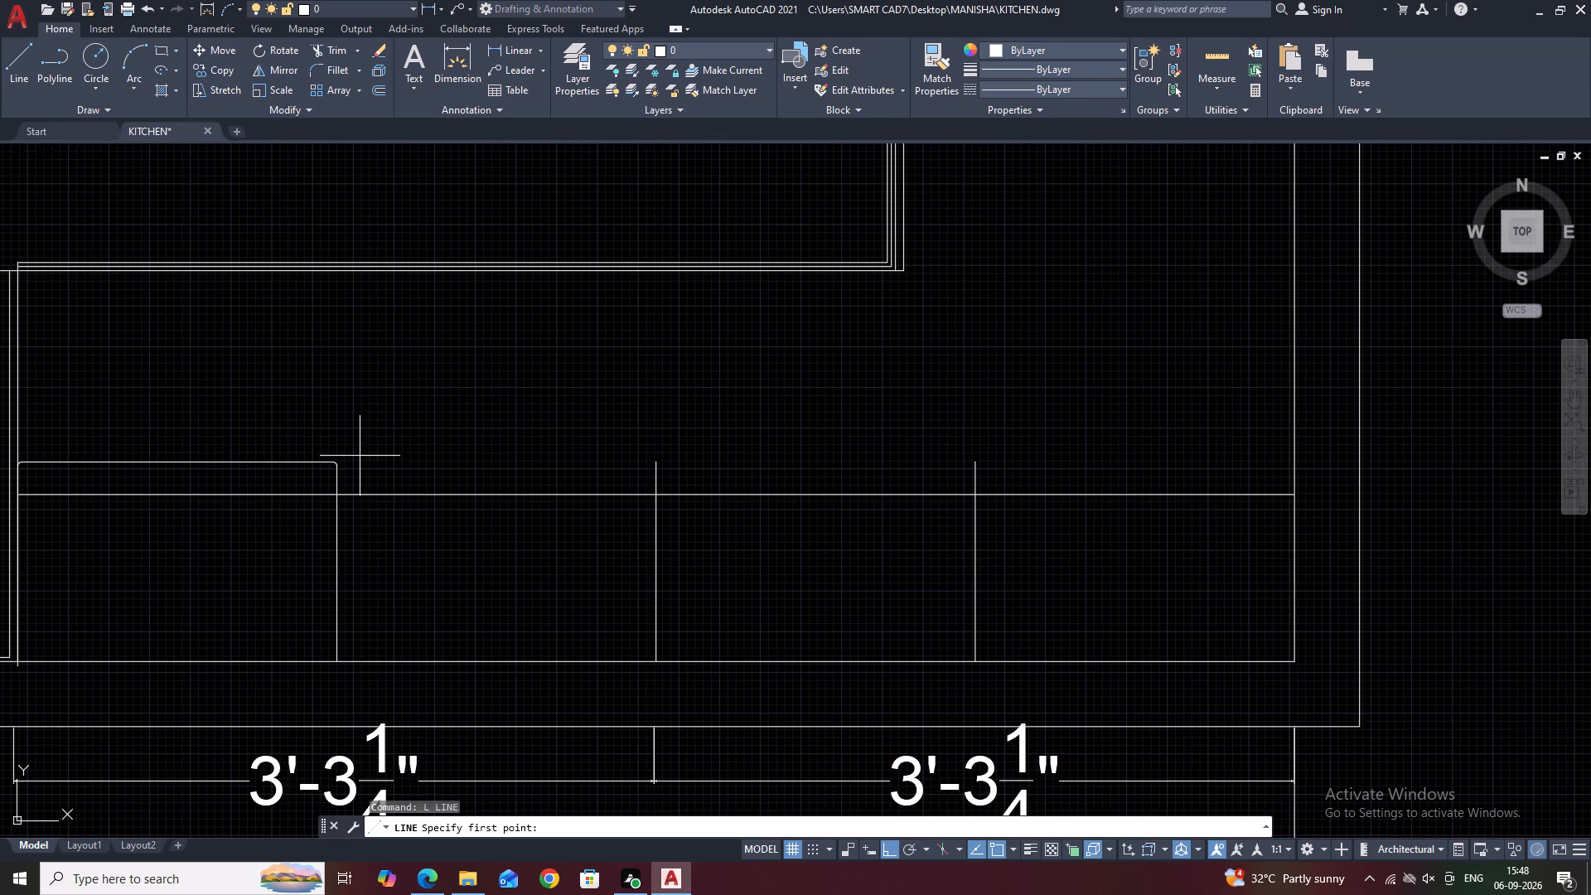
click(332, 457)
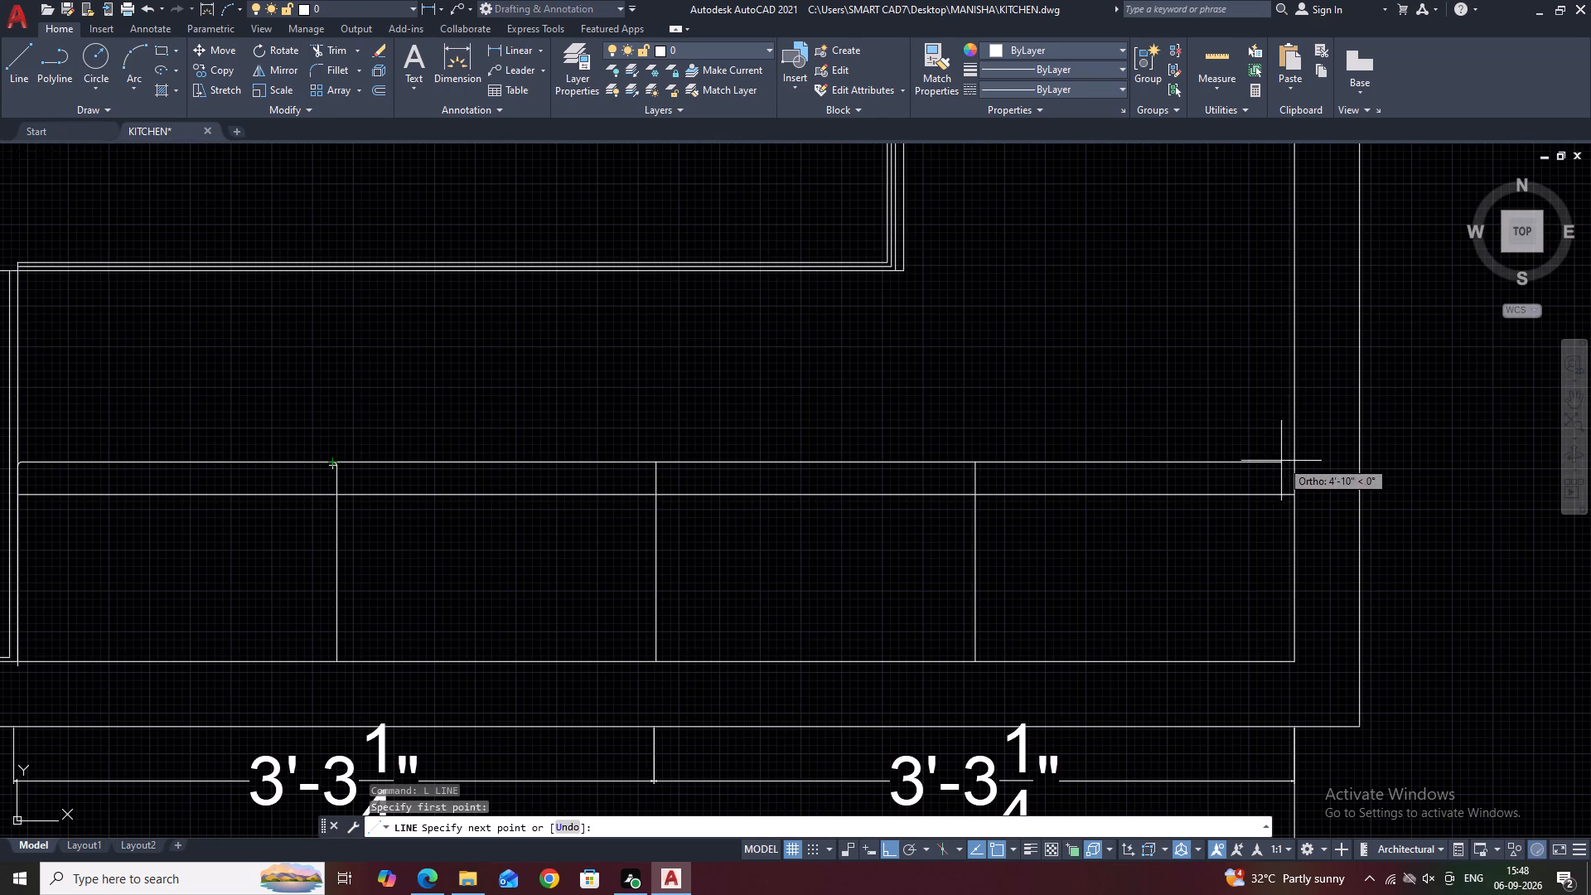
click(1295, 464)
key(Escape)
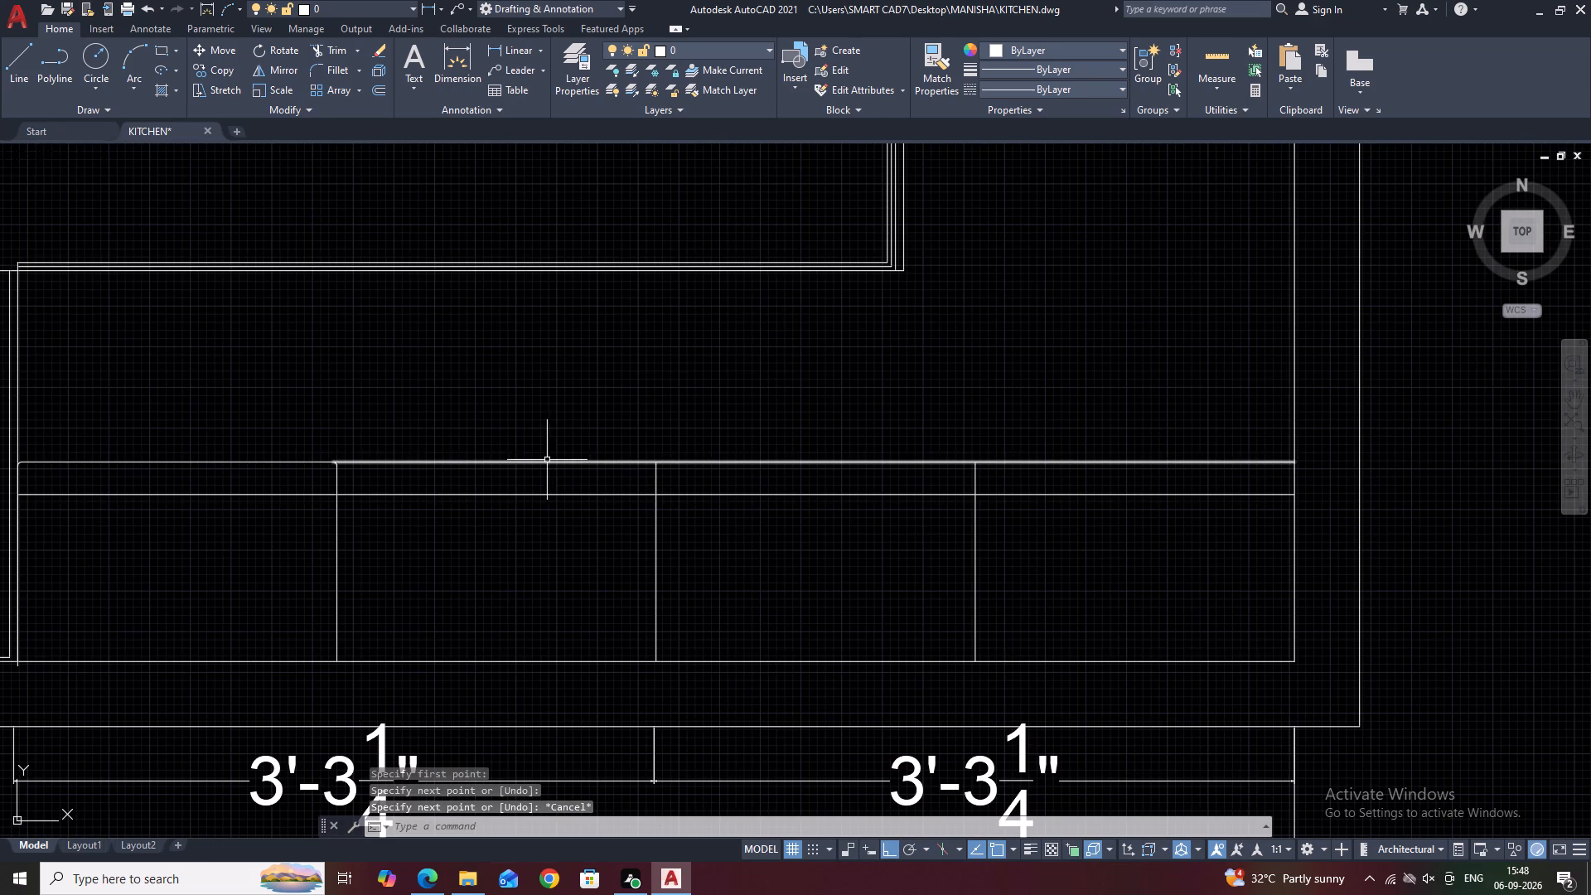
Fillet the second compartment's upper-right corner with a 1/2" radius and erase the leftover division point there.
key(f)
key(space)
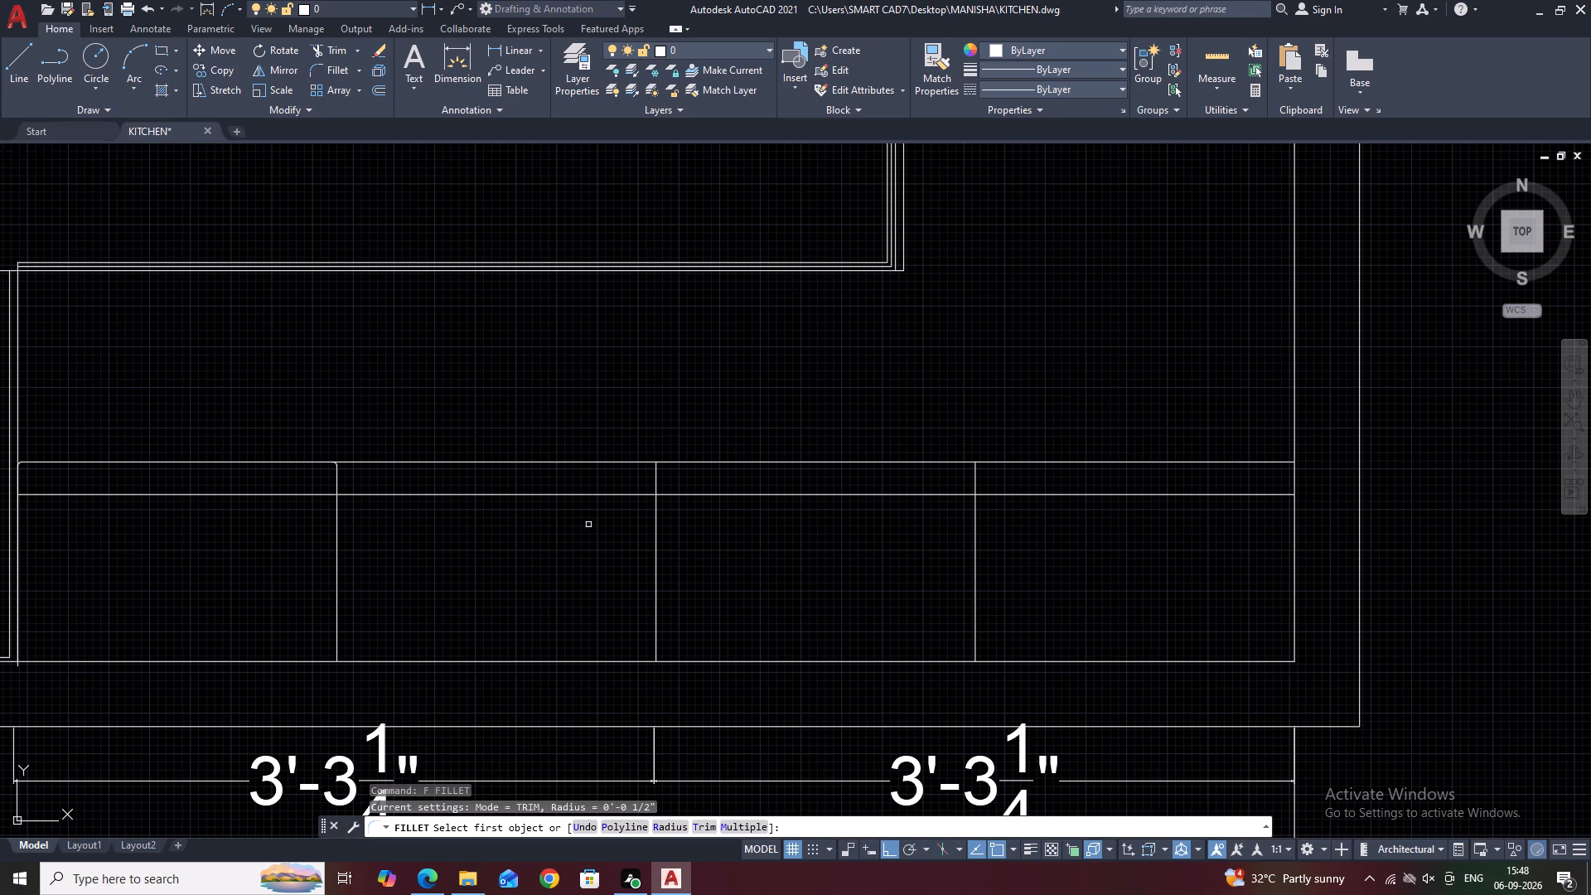
click(655, 522)
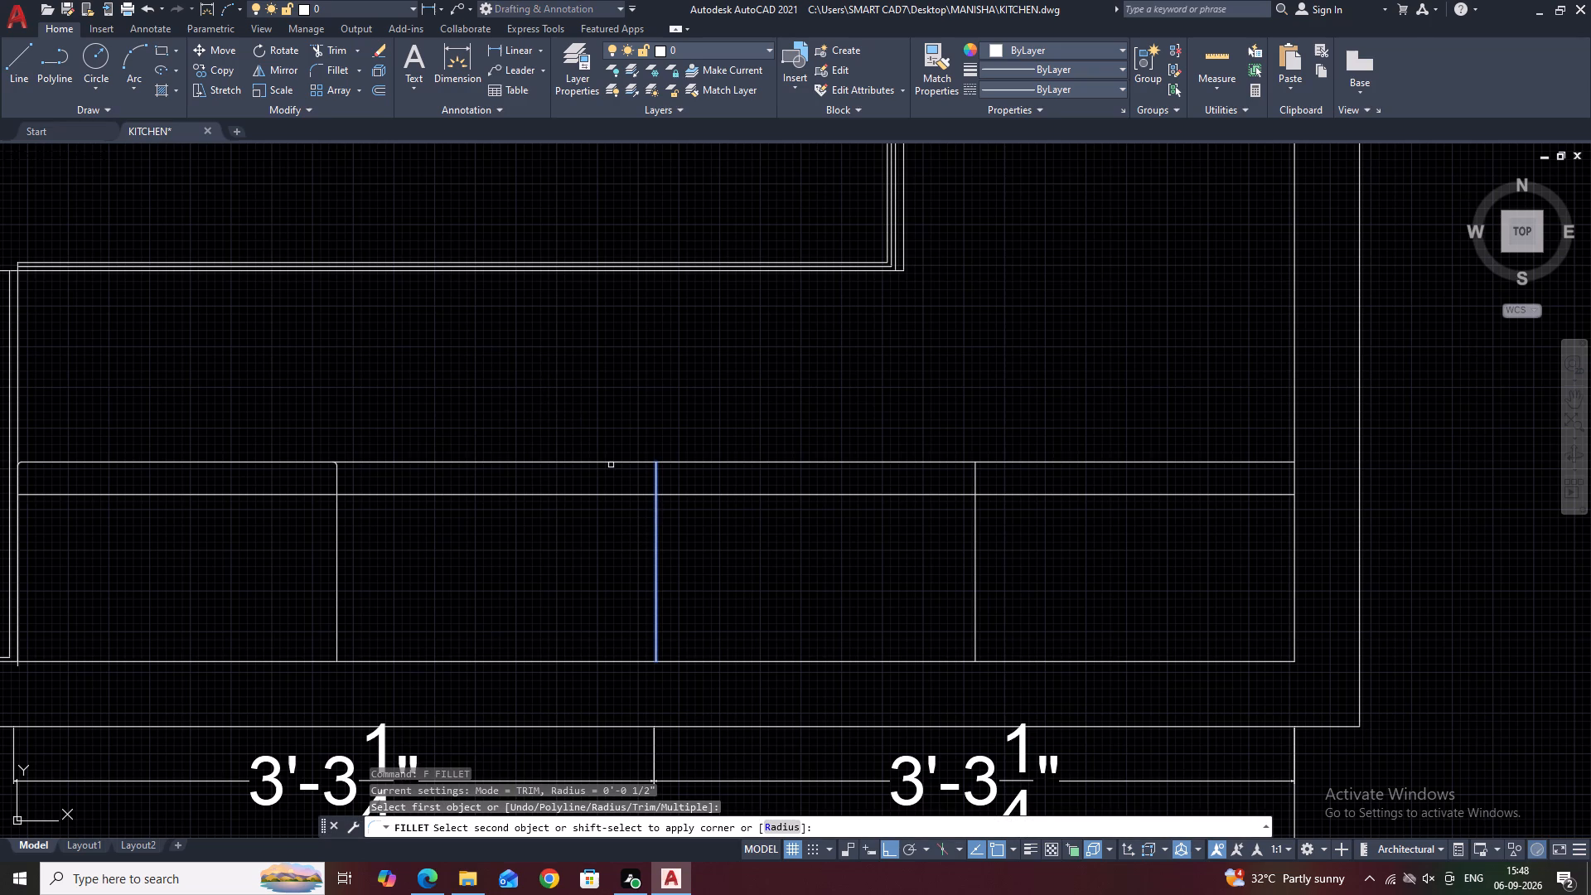
click(609, 462)
scroll(617, 464, up, 3)
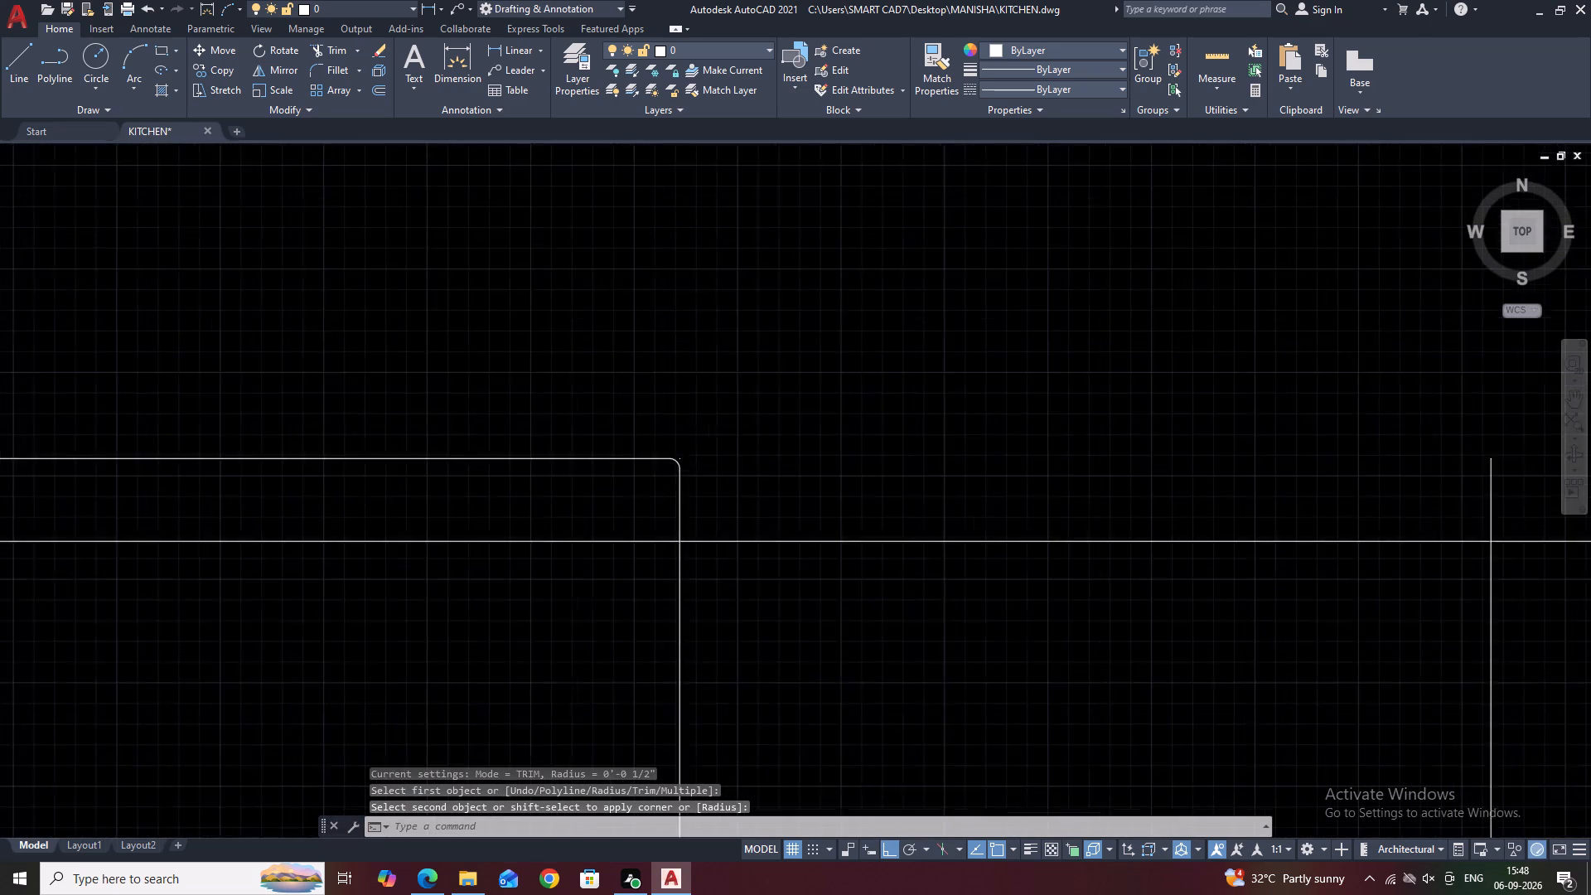
scroll(670, 463, up, 2)
click(655, 418)
click(694, 467)
key(Delete)
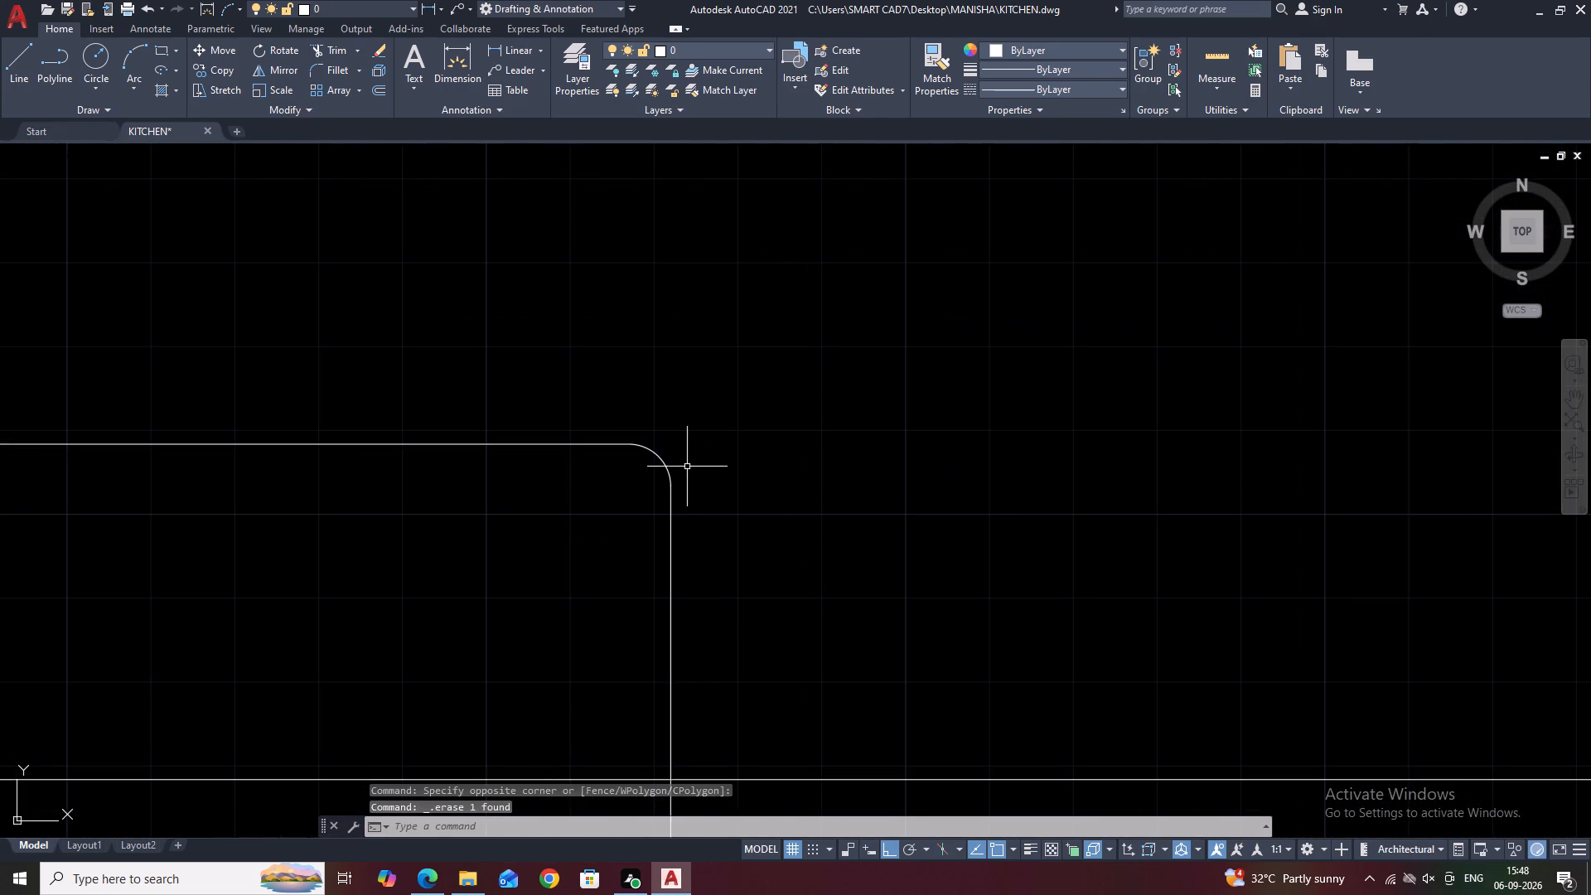
scroll(686, 463, down, 4)
Fillet the second compartment's upper-left corner with a 1/2" radius where its top line meets the first divider.
middle_drag(733, 487, 899, 496)
key(f)
key(space)
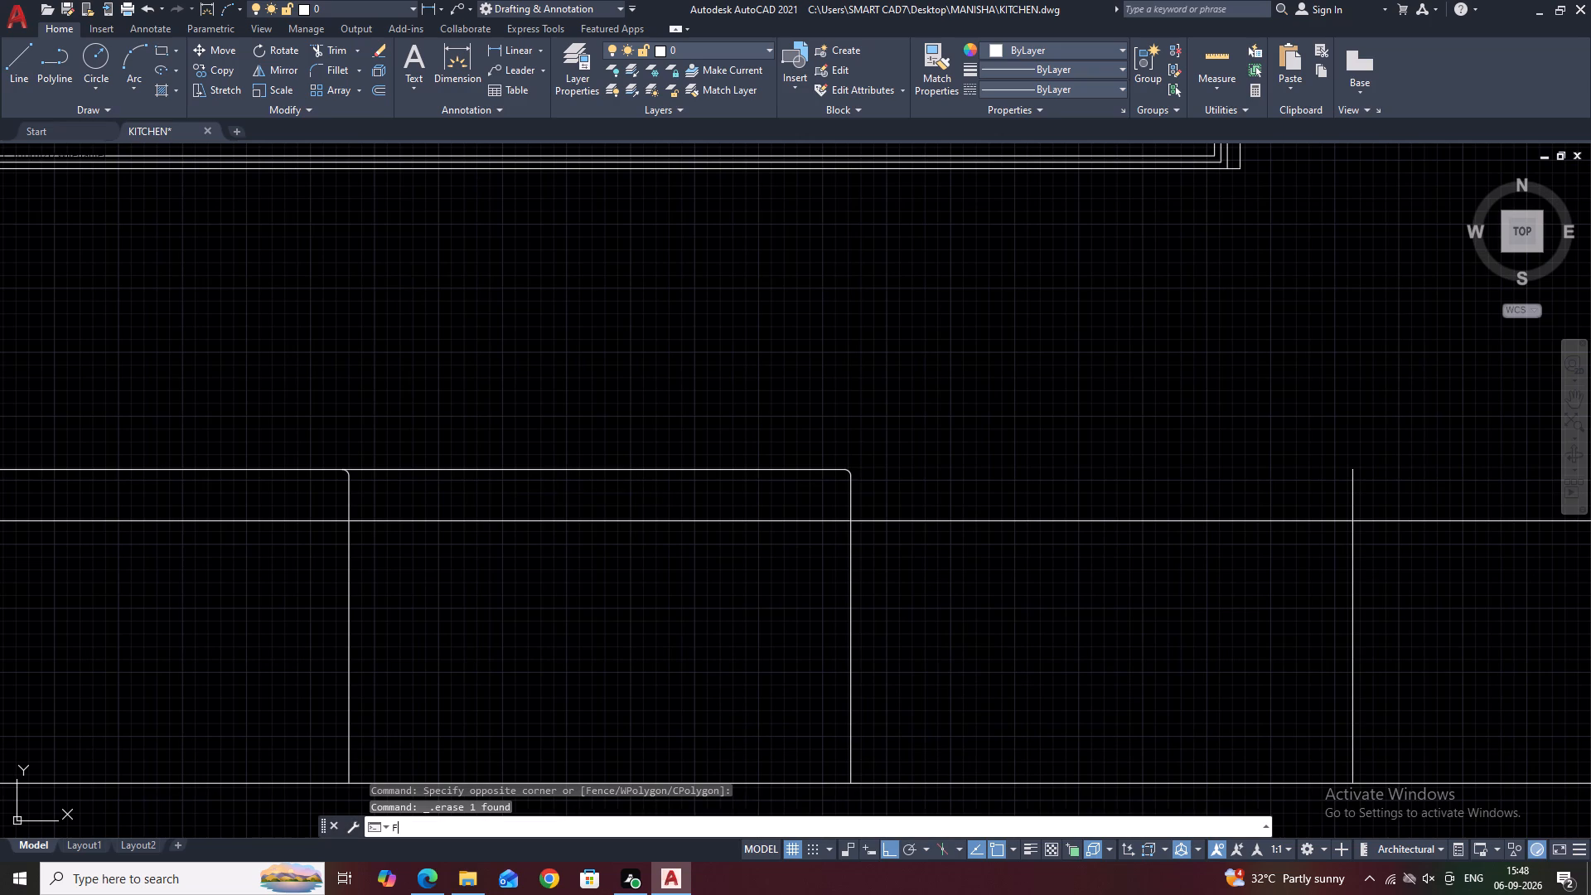
click(513, 469)
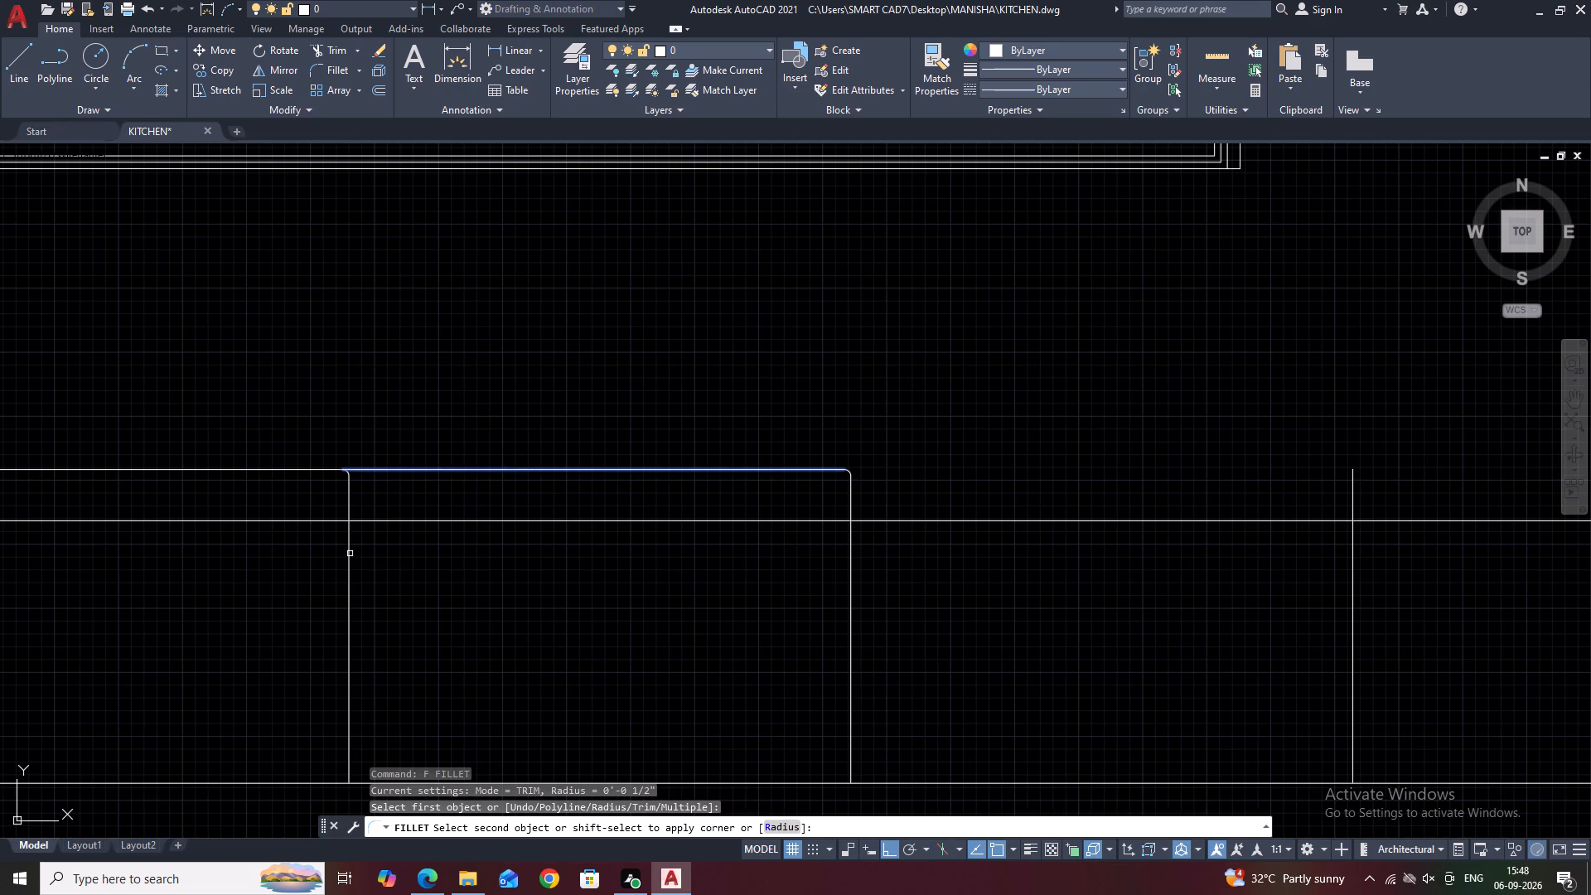
click(349, 554)
scroll(351, 509, down, 3)
scroll(468, 525, up, 1)
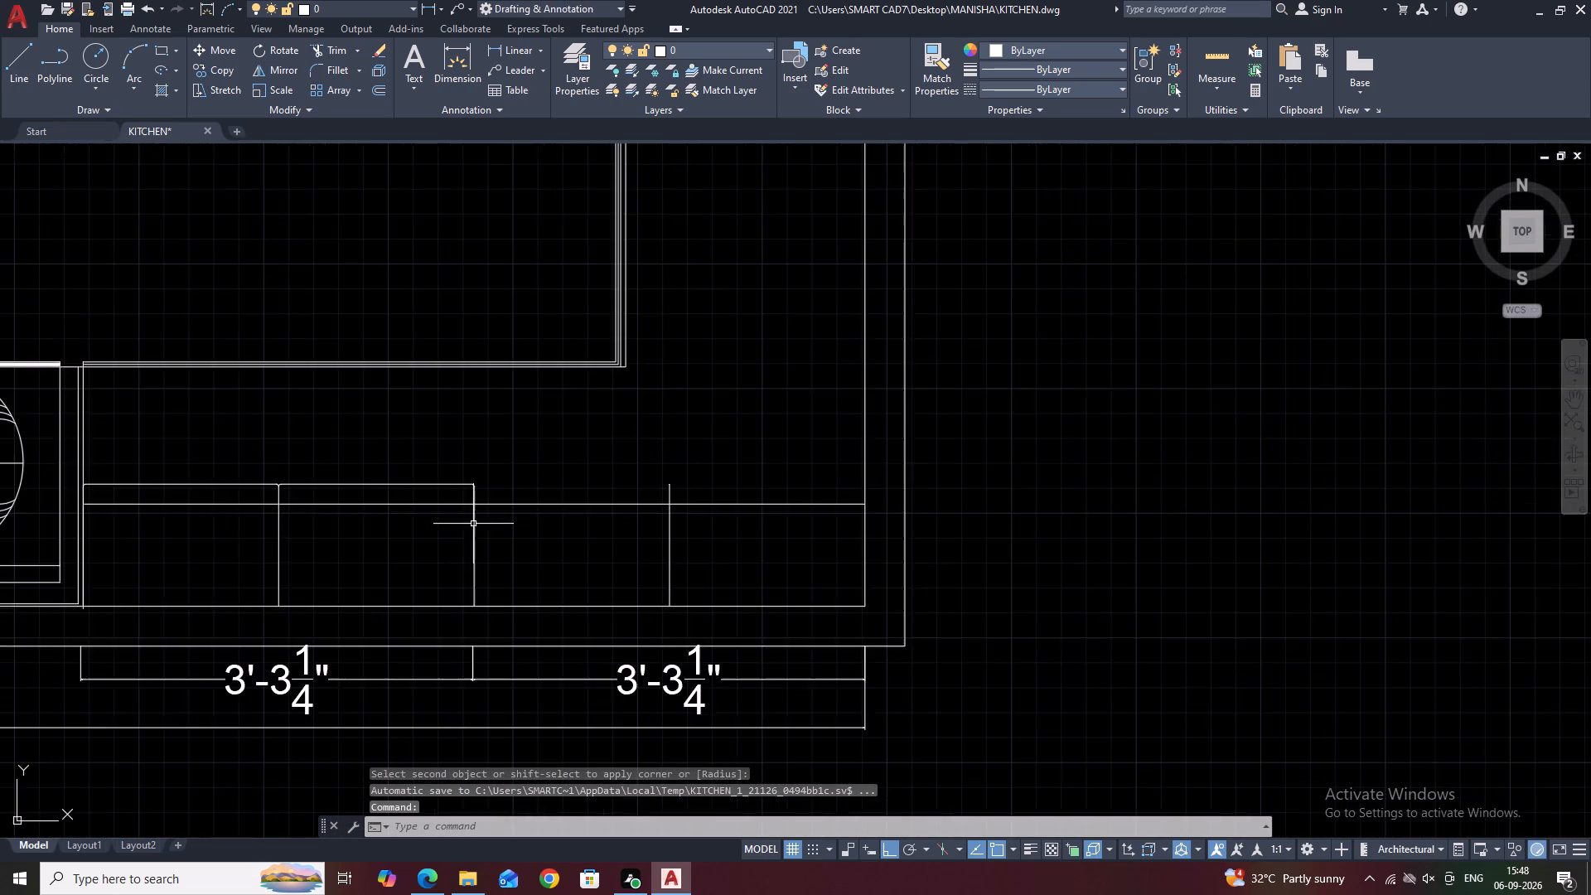
Draw a horizontal line from the second compartment's rounded upper-right corner to the right end line of the run.
middle_drag(588, 513, 626, 577)
key(l)
key(space)
scroll(509, 541, up, 1)
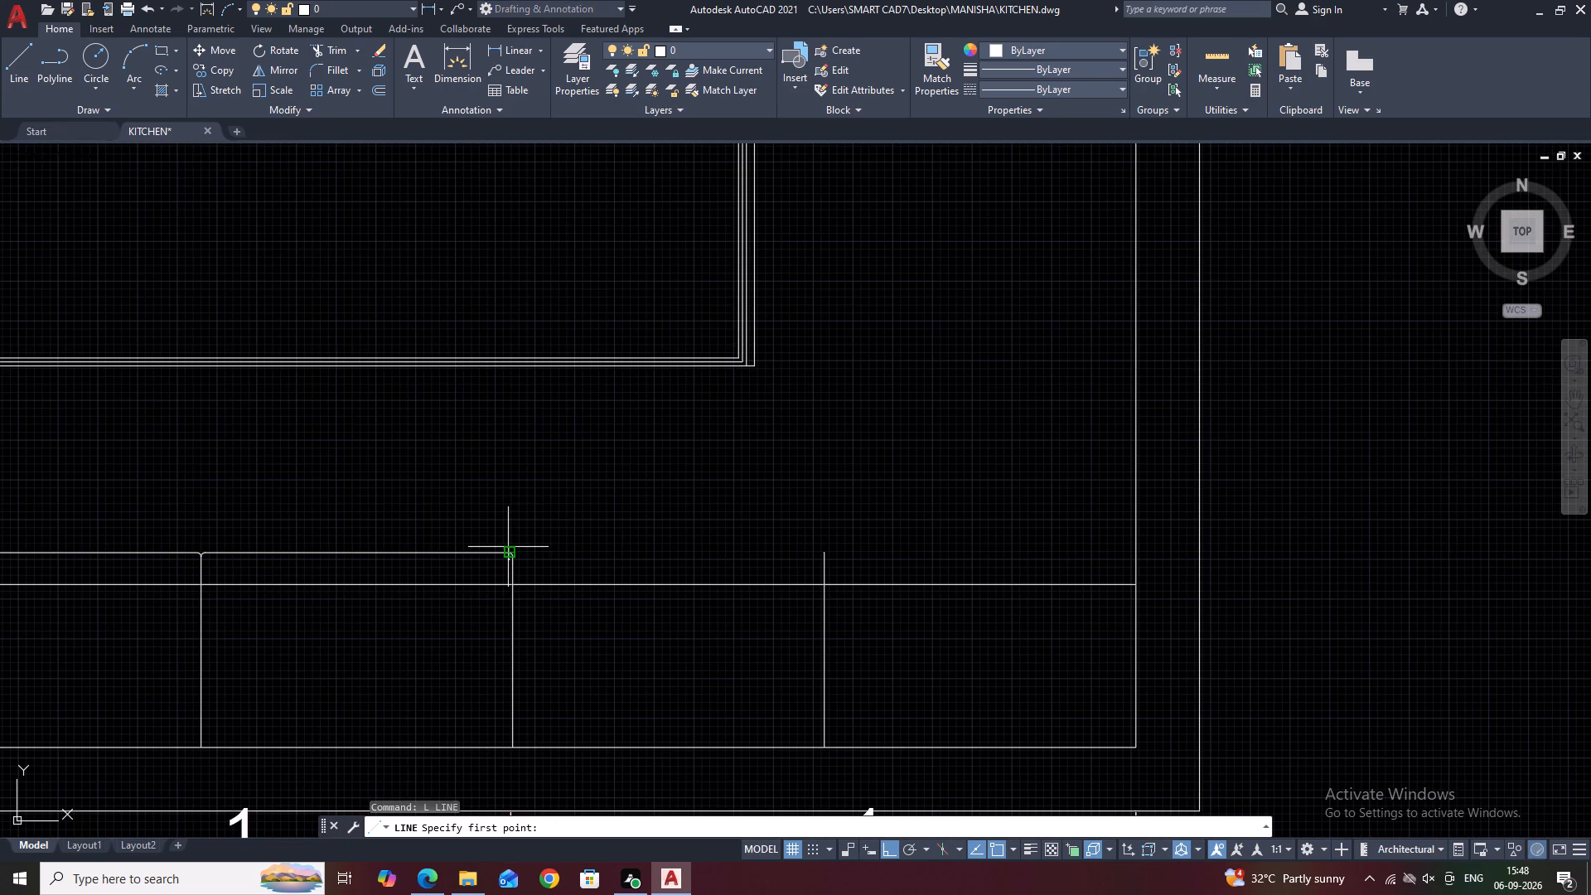
click(508, 547)
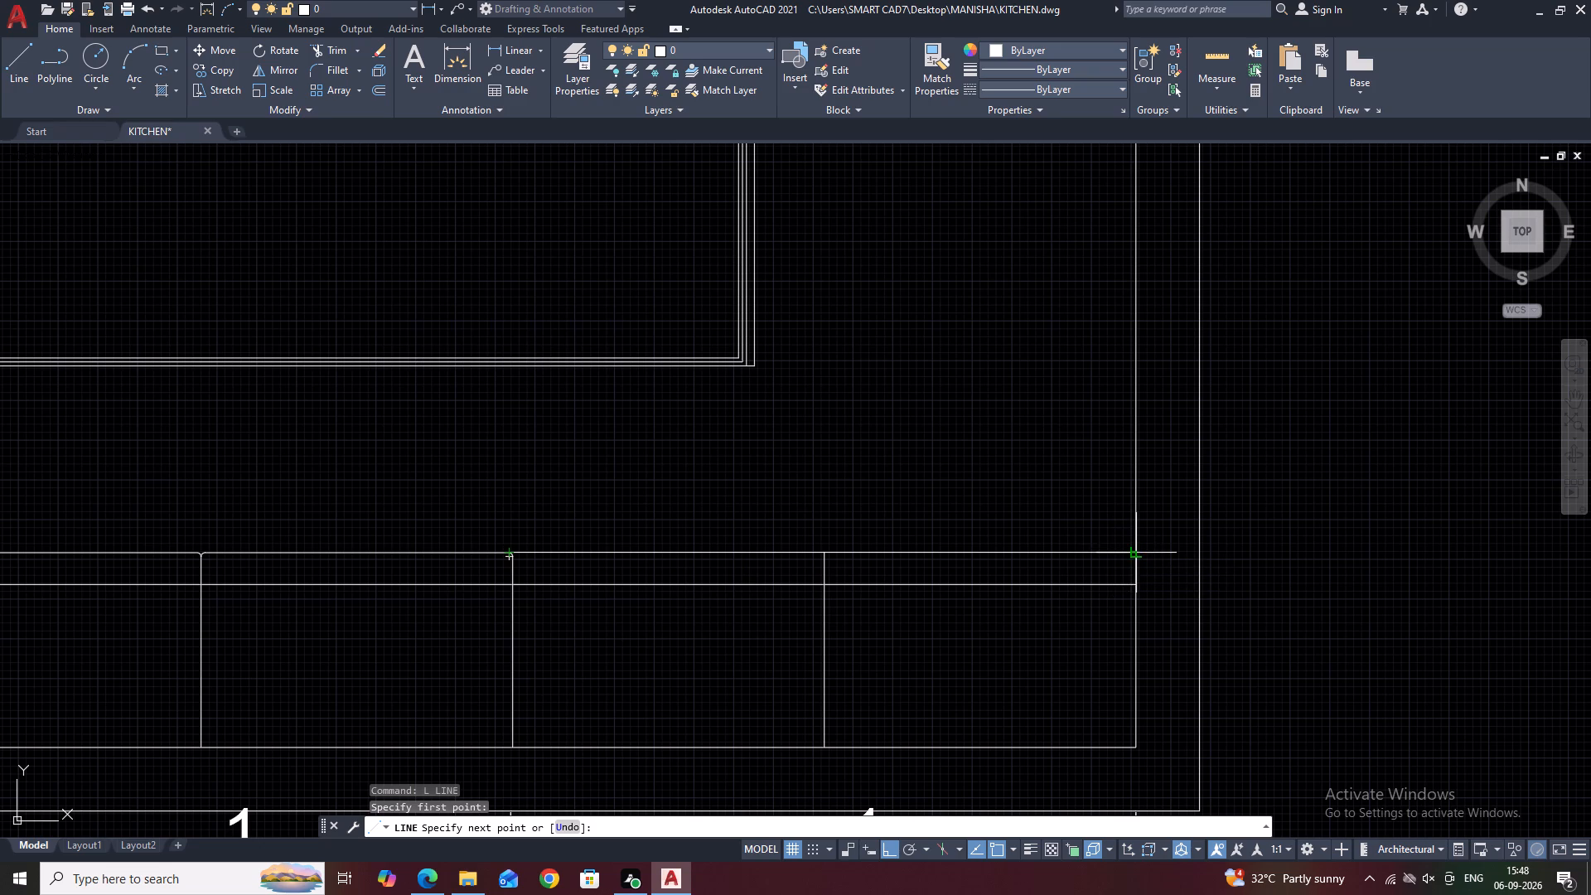
click(1134, 551)
key(space)
key(space)
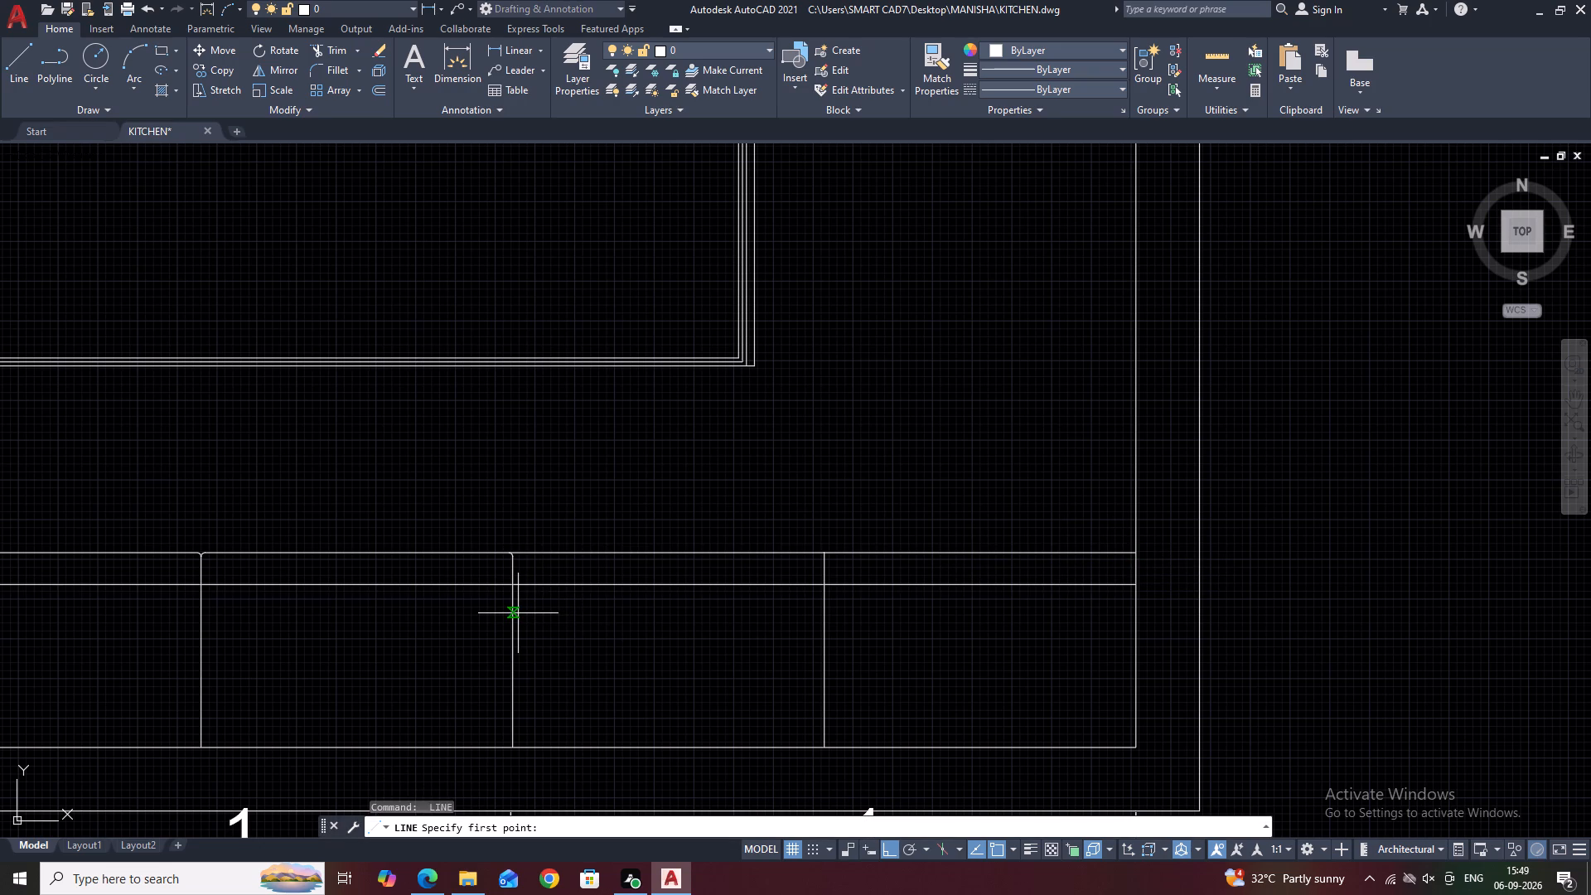
key(Escape)
Fillet both upper corners of the third compartment with a 1/2" radius.
text(F)
key(space)
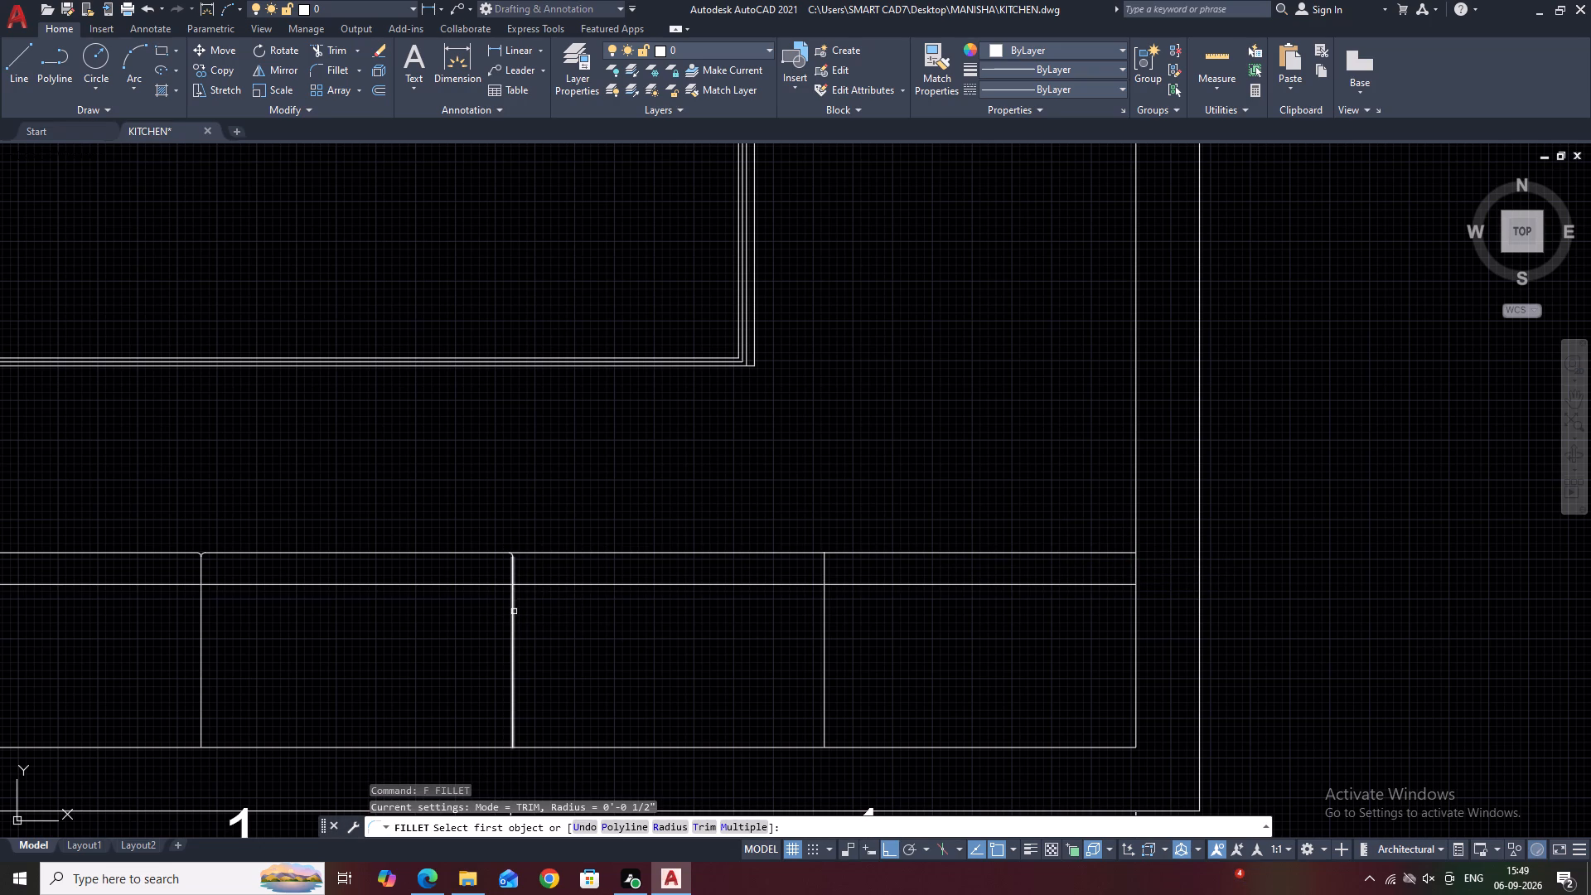
click(513, 611)
click(579, 554)
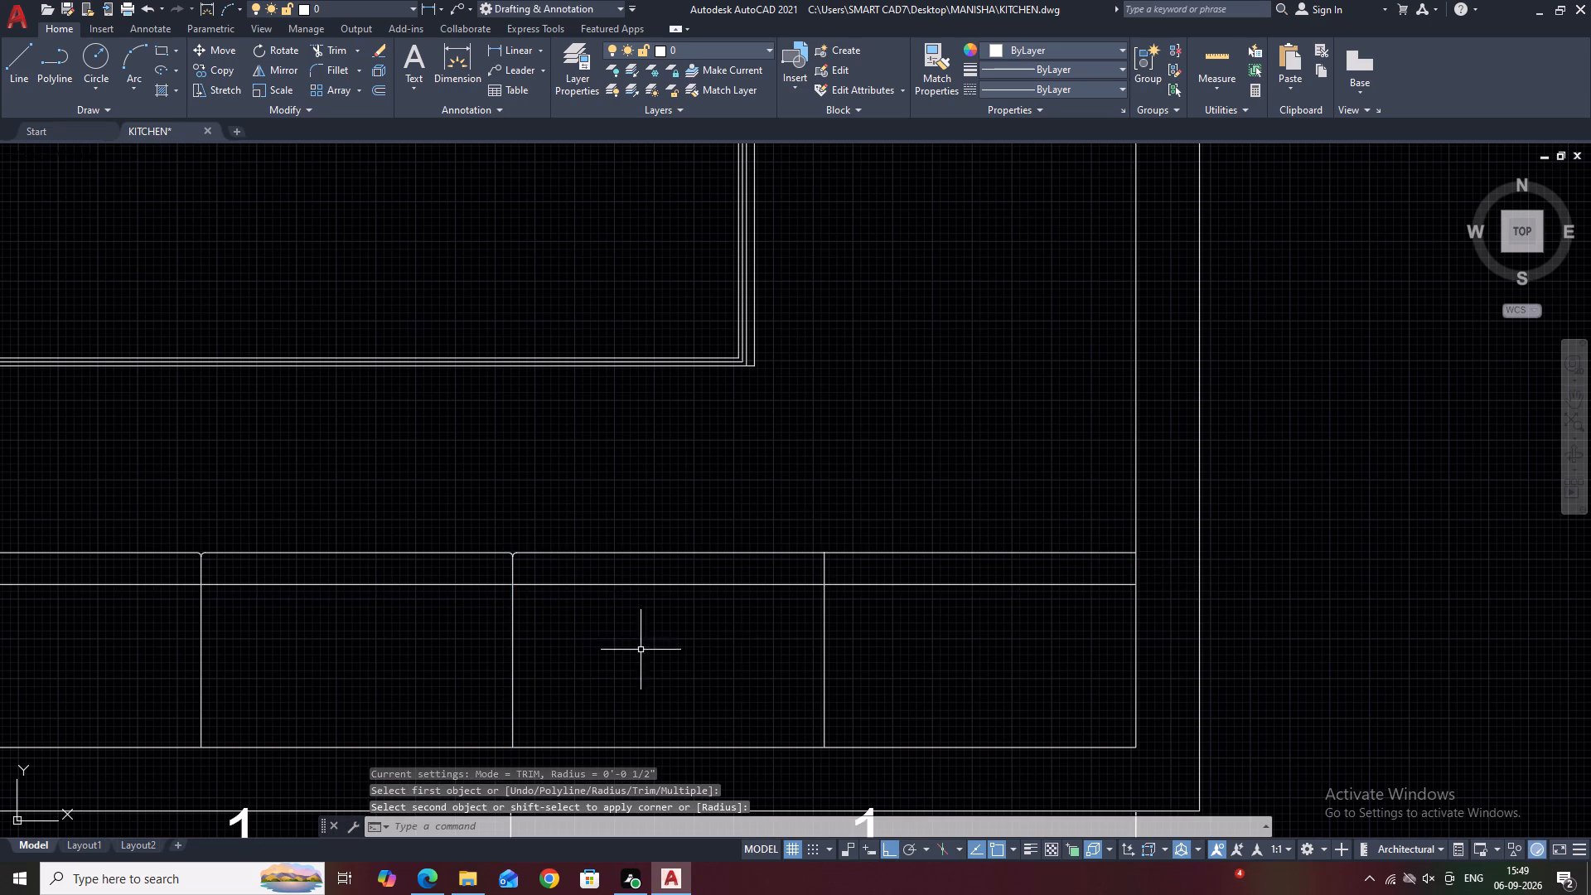
key(space)
click(785, 553)
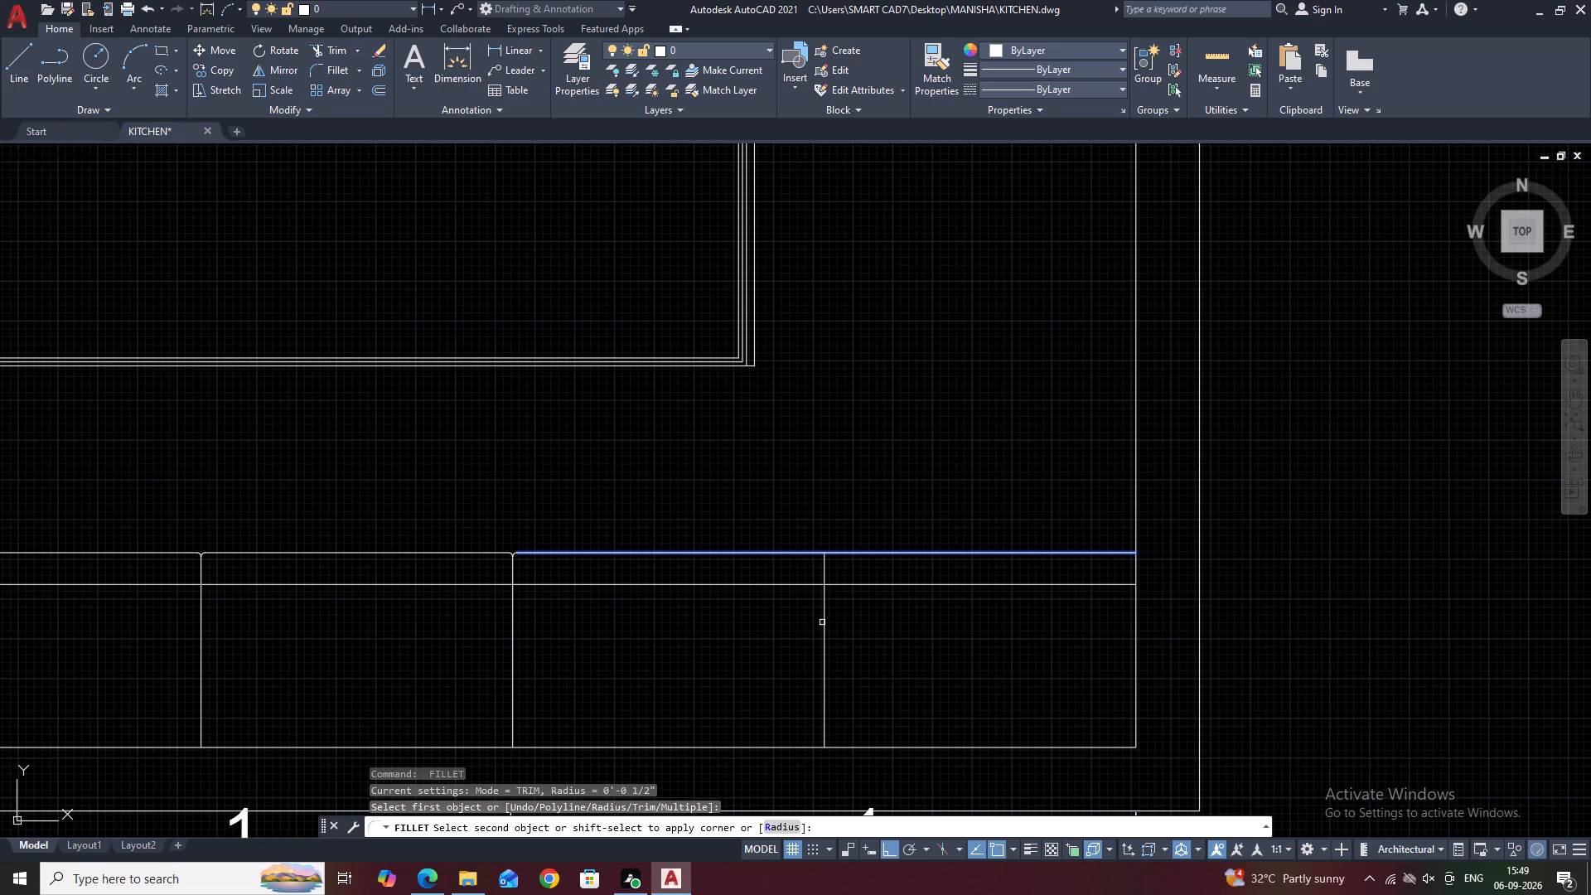
click(824, 629)
middle_drag(723, 547, 690, 577)
key(Escape)
Erase the leftover division point at the third compartment's upper-right corner.
scroll(817, 607, up, 3)
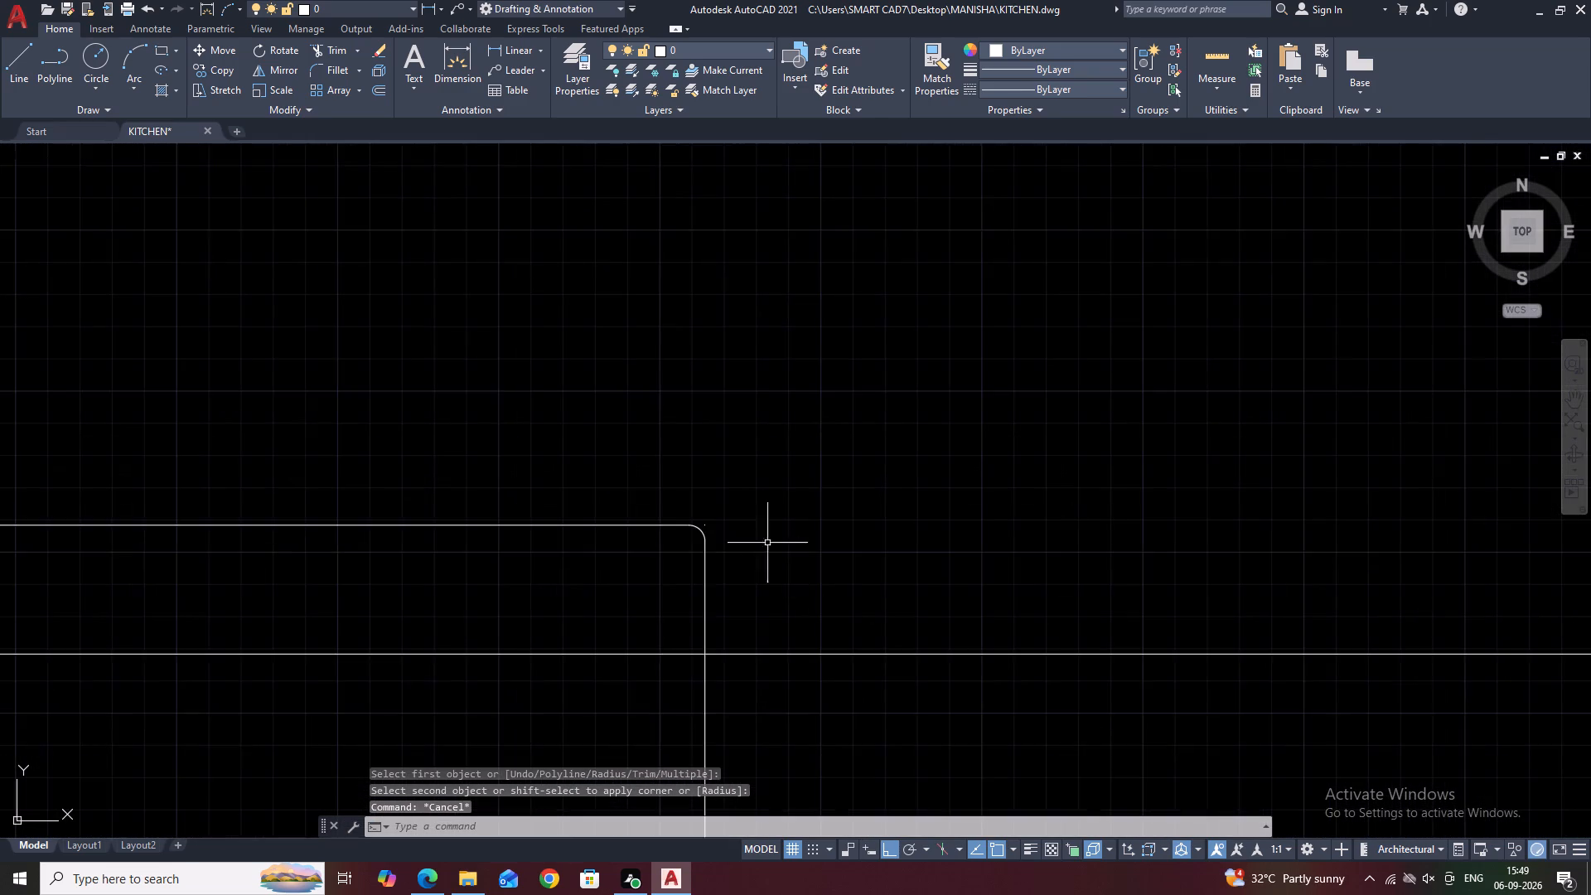
scroll(727, 523, up, 2)
click(671, 489)
click(710, 603)
click(661, 514)
click(687, 564)
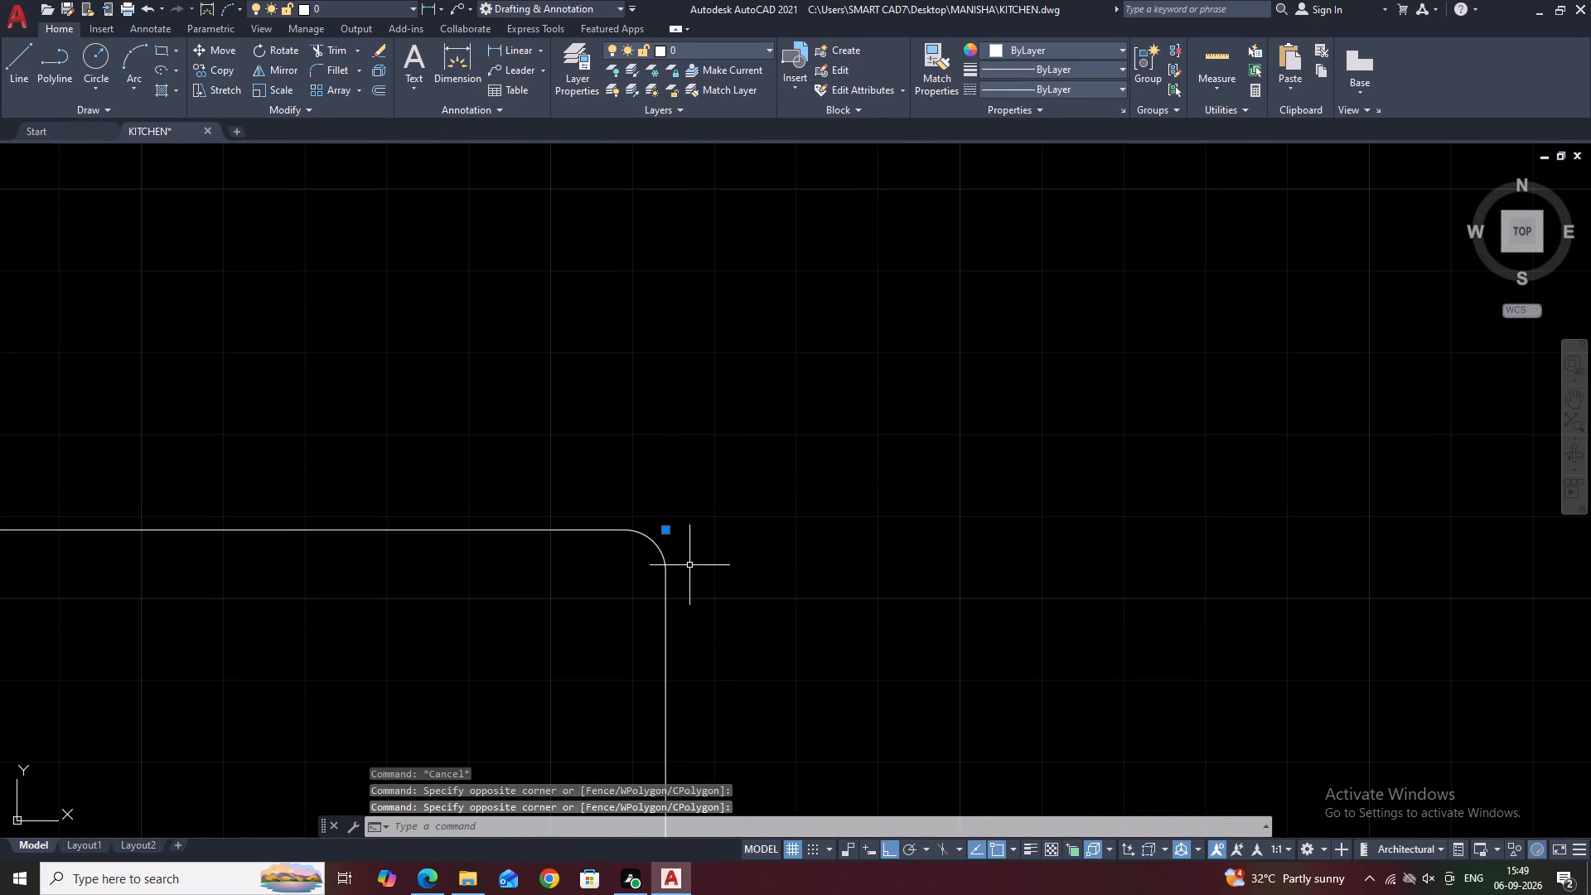
key(Delete)
scroll(690, 566, down, 2)
middle_drag(758, 559, 664, 463)
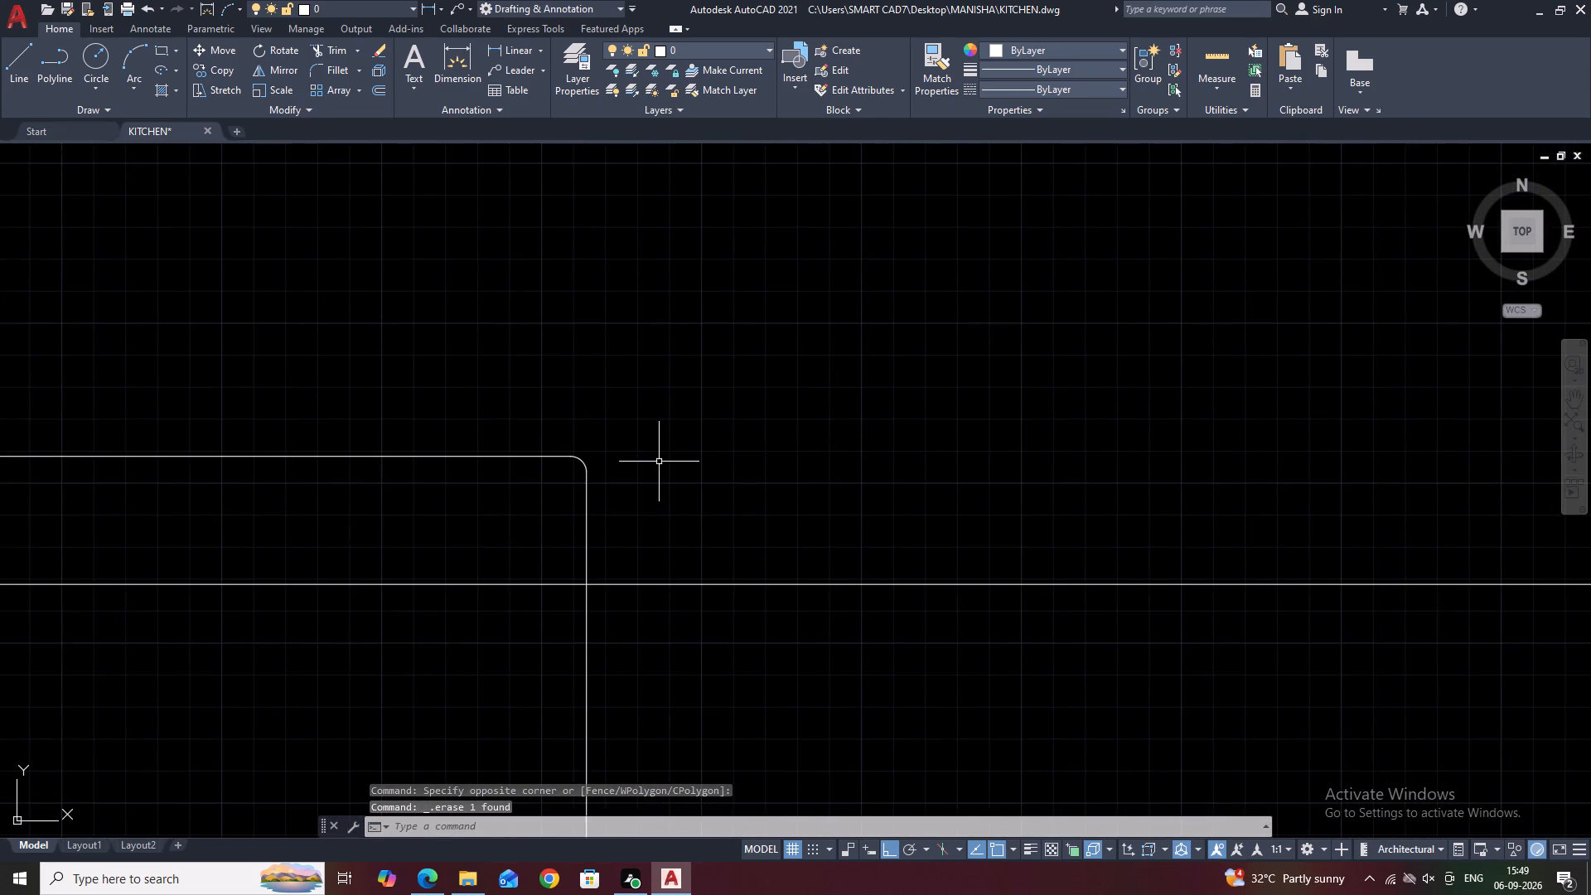
Draw a horizontal line from the third compartment's rounded upper-right corner to the right end line of the run.
key(l)
key(space)
scroll(655, 461, down, 2)
scroll(627, 457, up, 2)
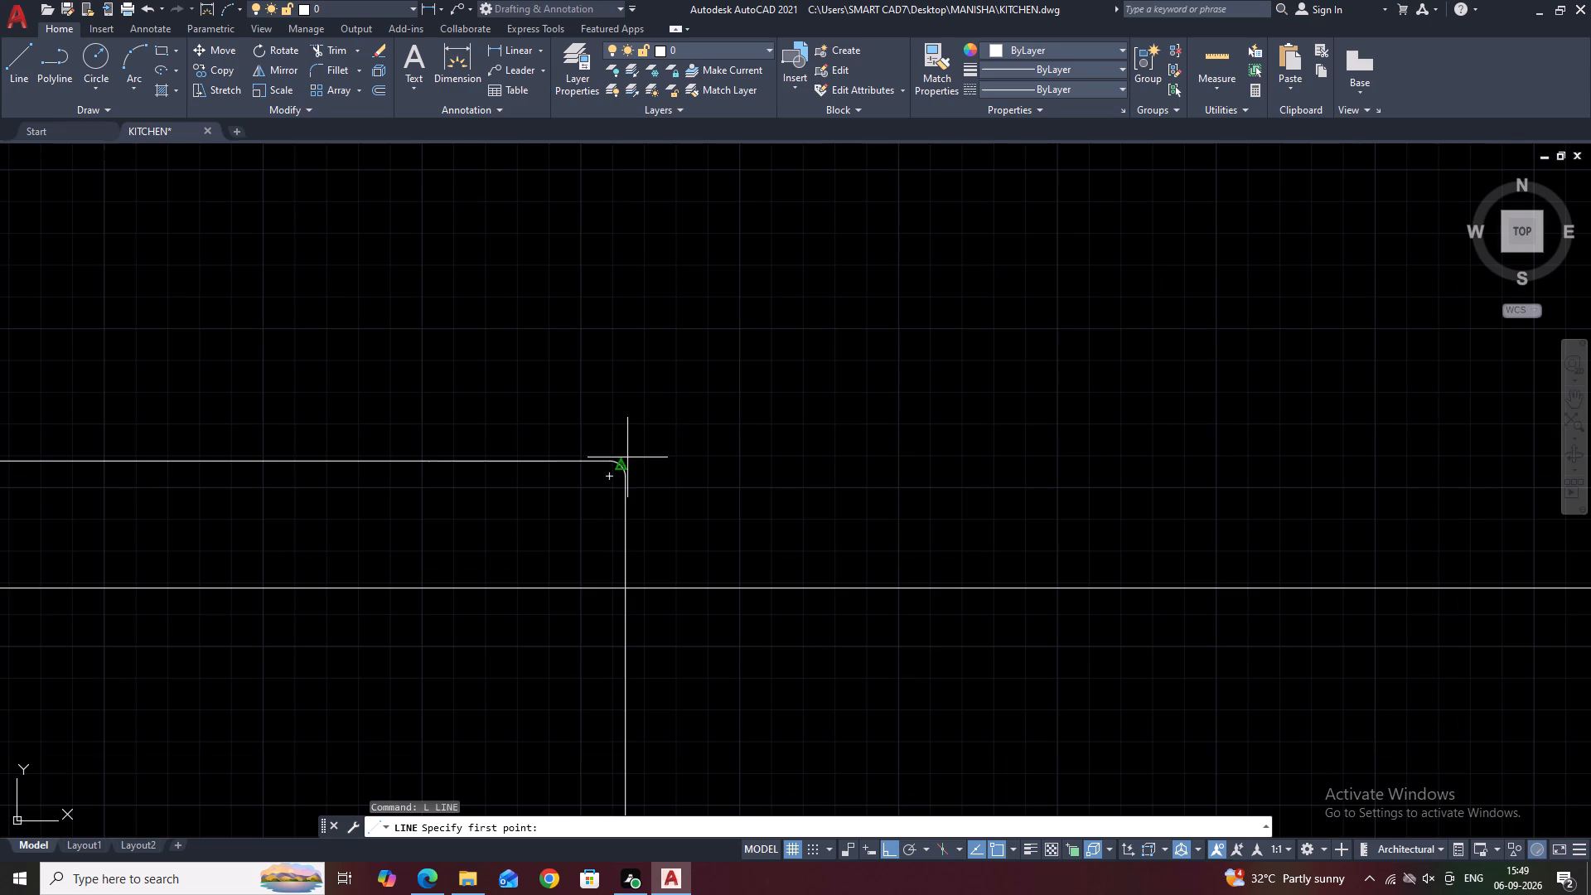
click(610, 461)
scroll(758, 468, down, 3)
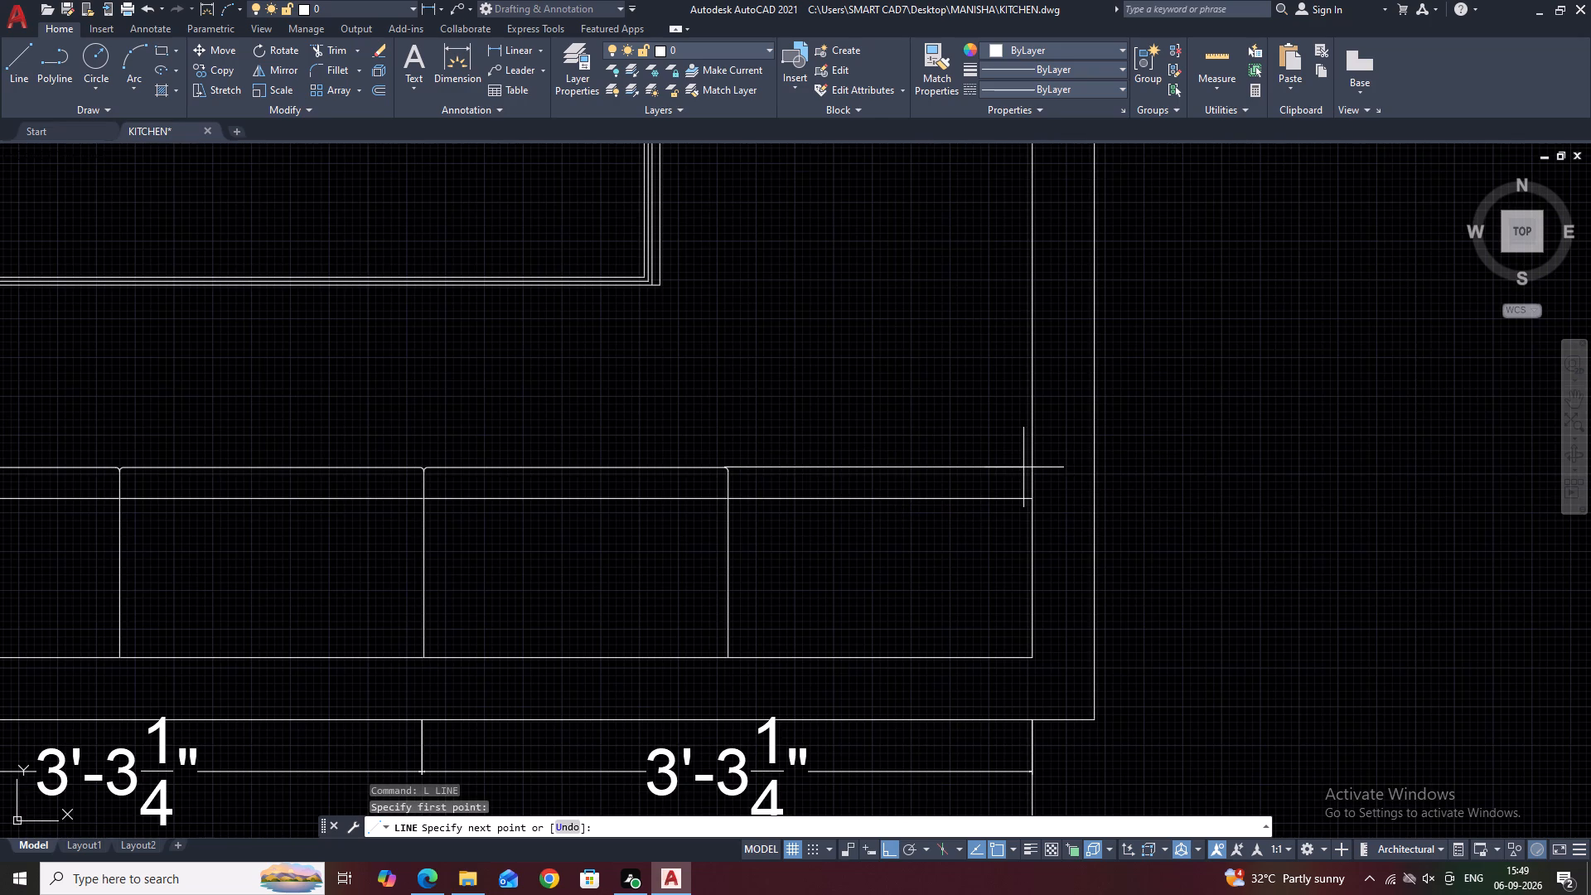
click(1039, 467)
key(Escape)
Fillet the fourth compartment's upper-left corner with a 1/2" radius where its top line meets the third divider.
text(F)
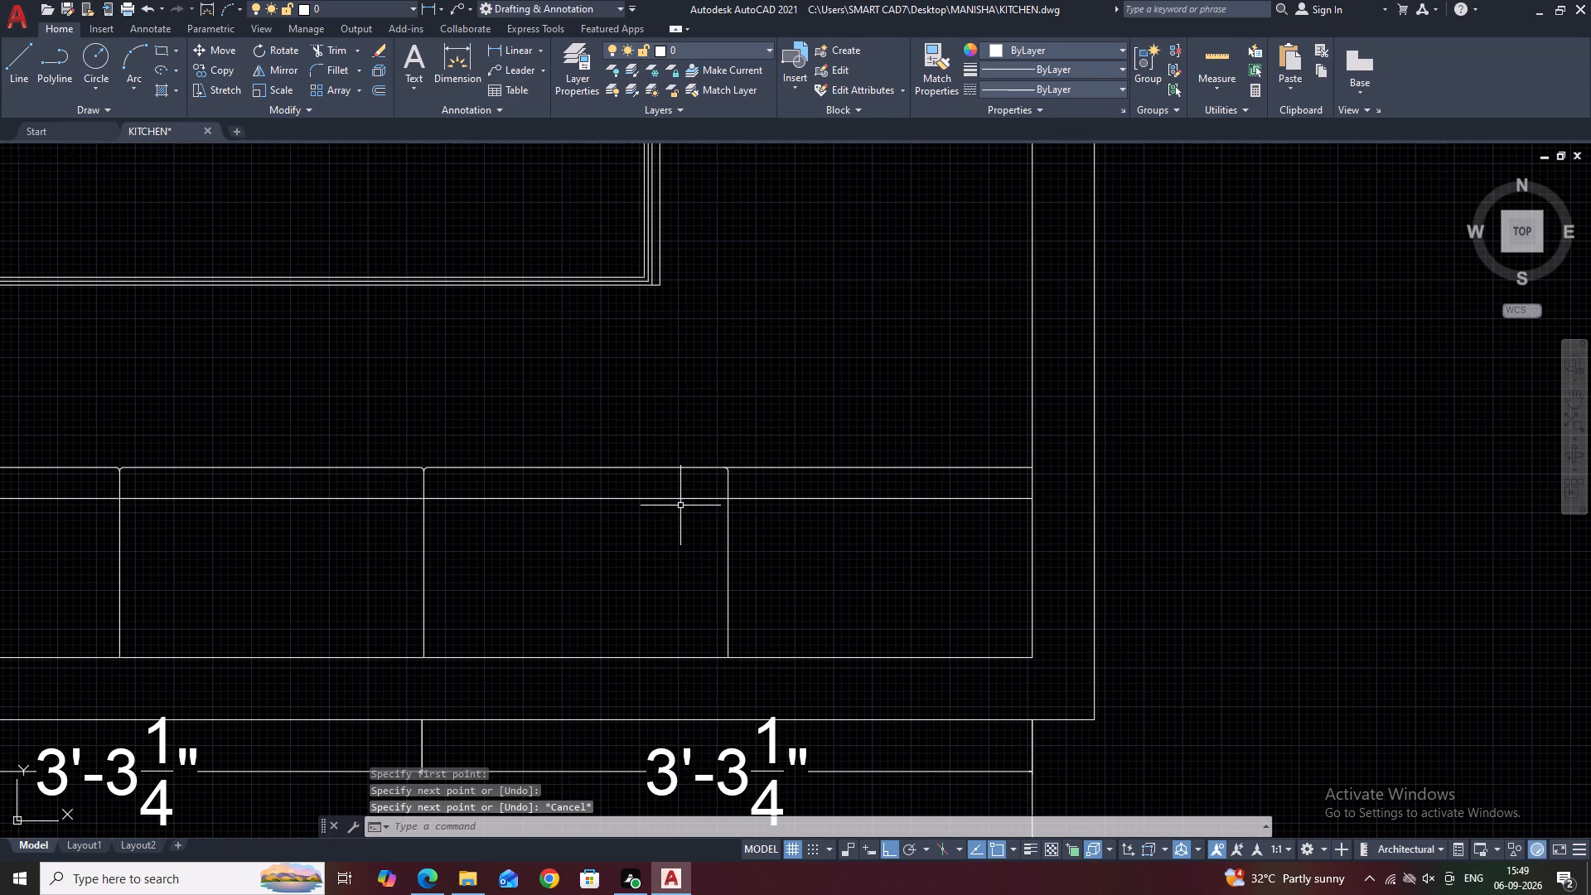
key(space)
click(729, 535)
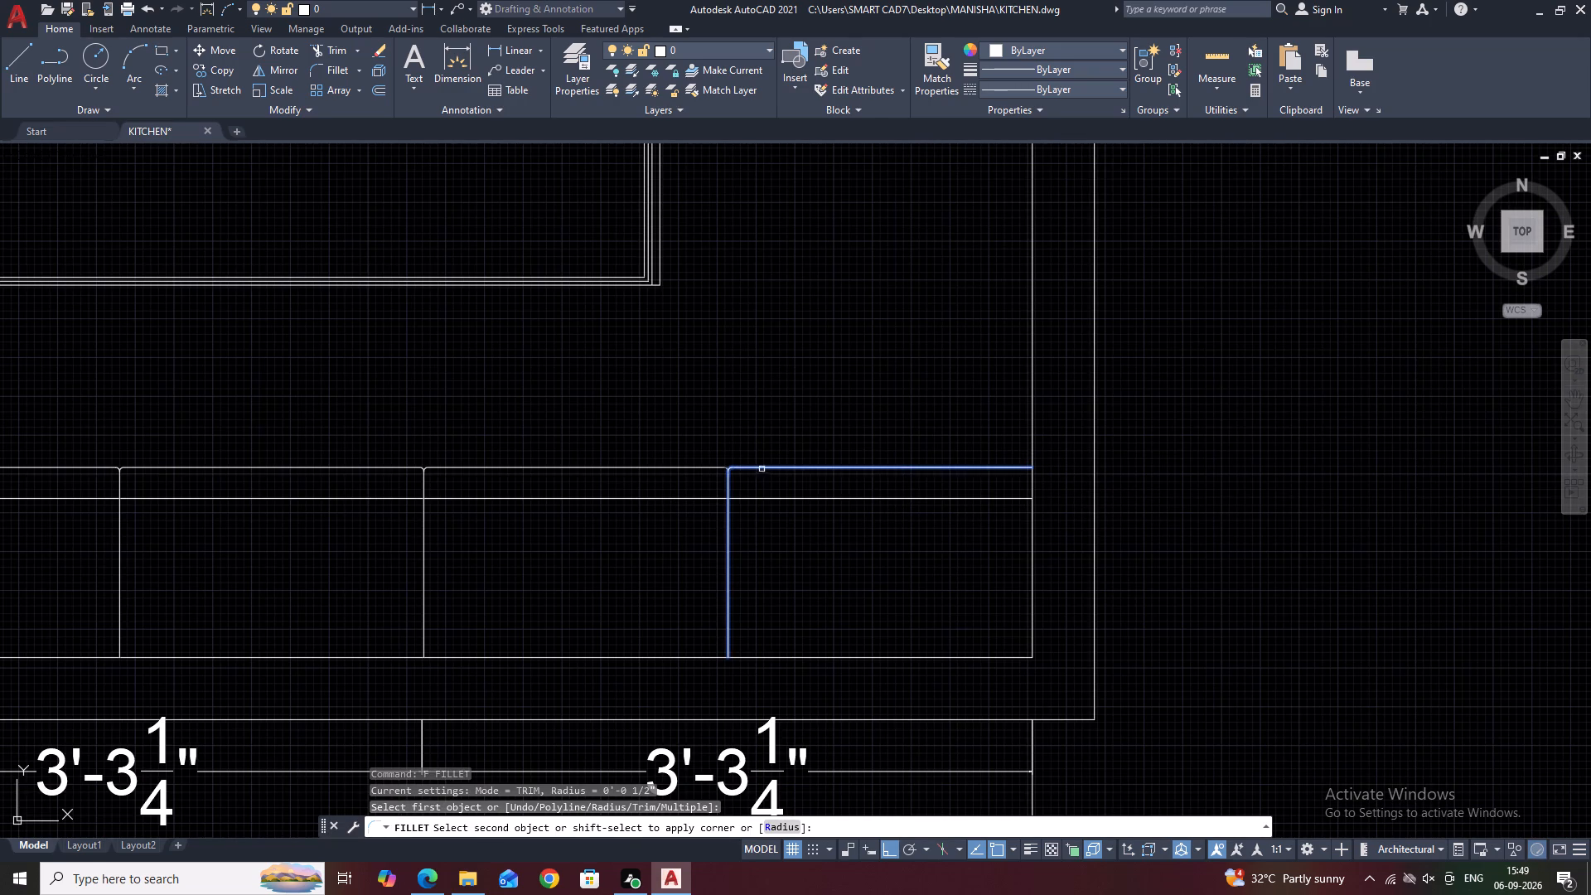
click(762, 467)
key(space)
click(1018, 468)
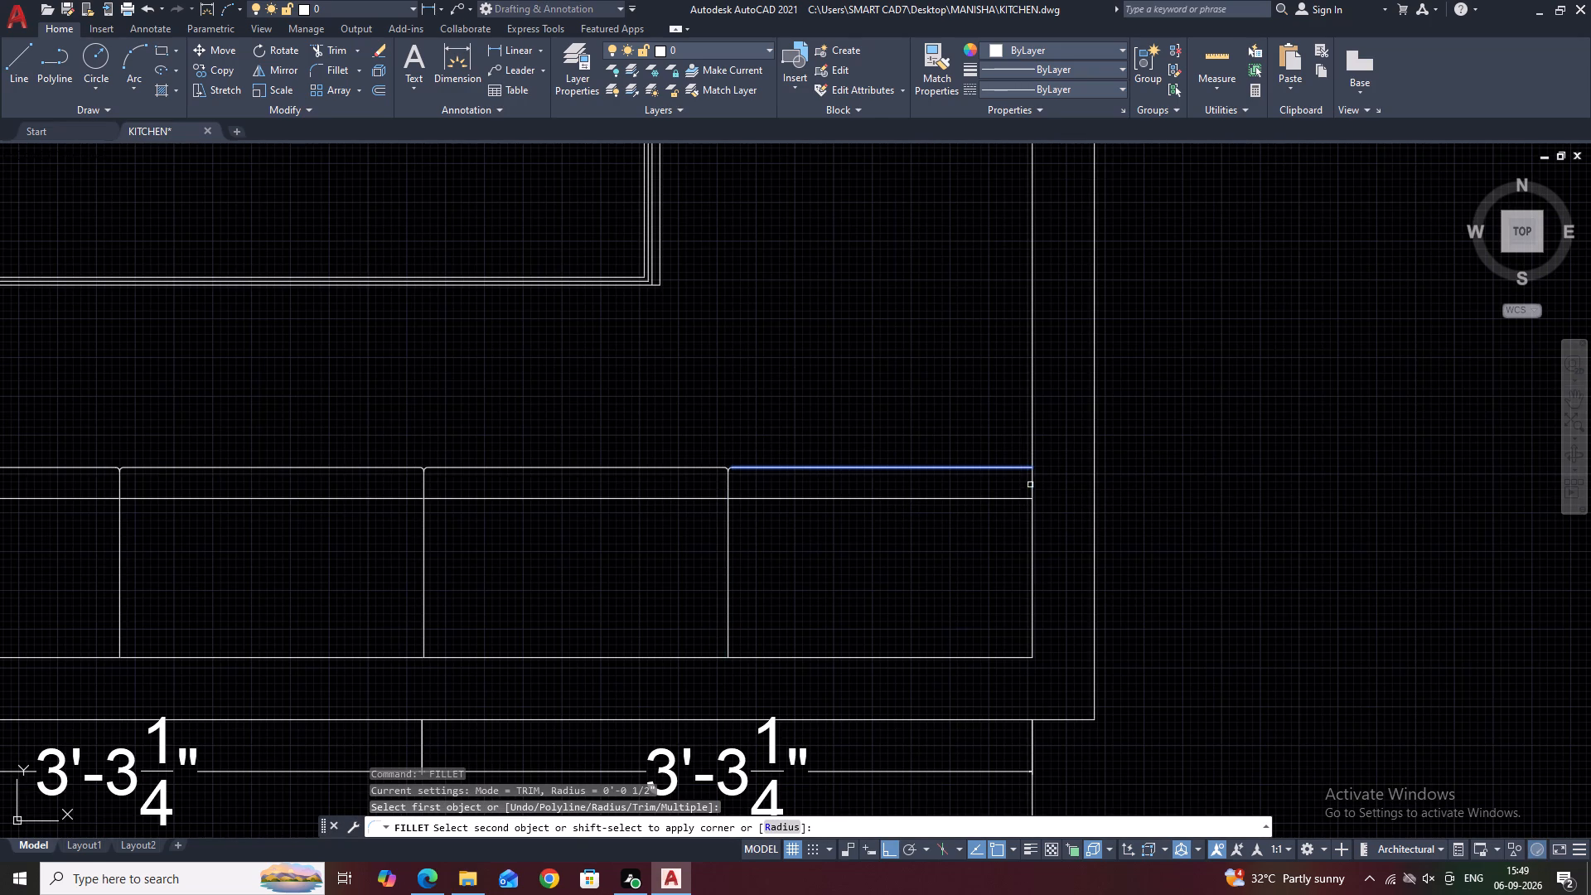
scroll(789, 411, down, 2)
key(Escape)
Draw a vertical line down the fourth compartment's right end, from its top line to the run's bottom line.
middle_drag(865, 447, 821, 484)
scroll(865, 452, down, 1)
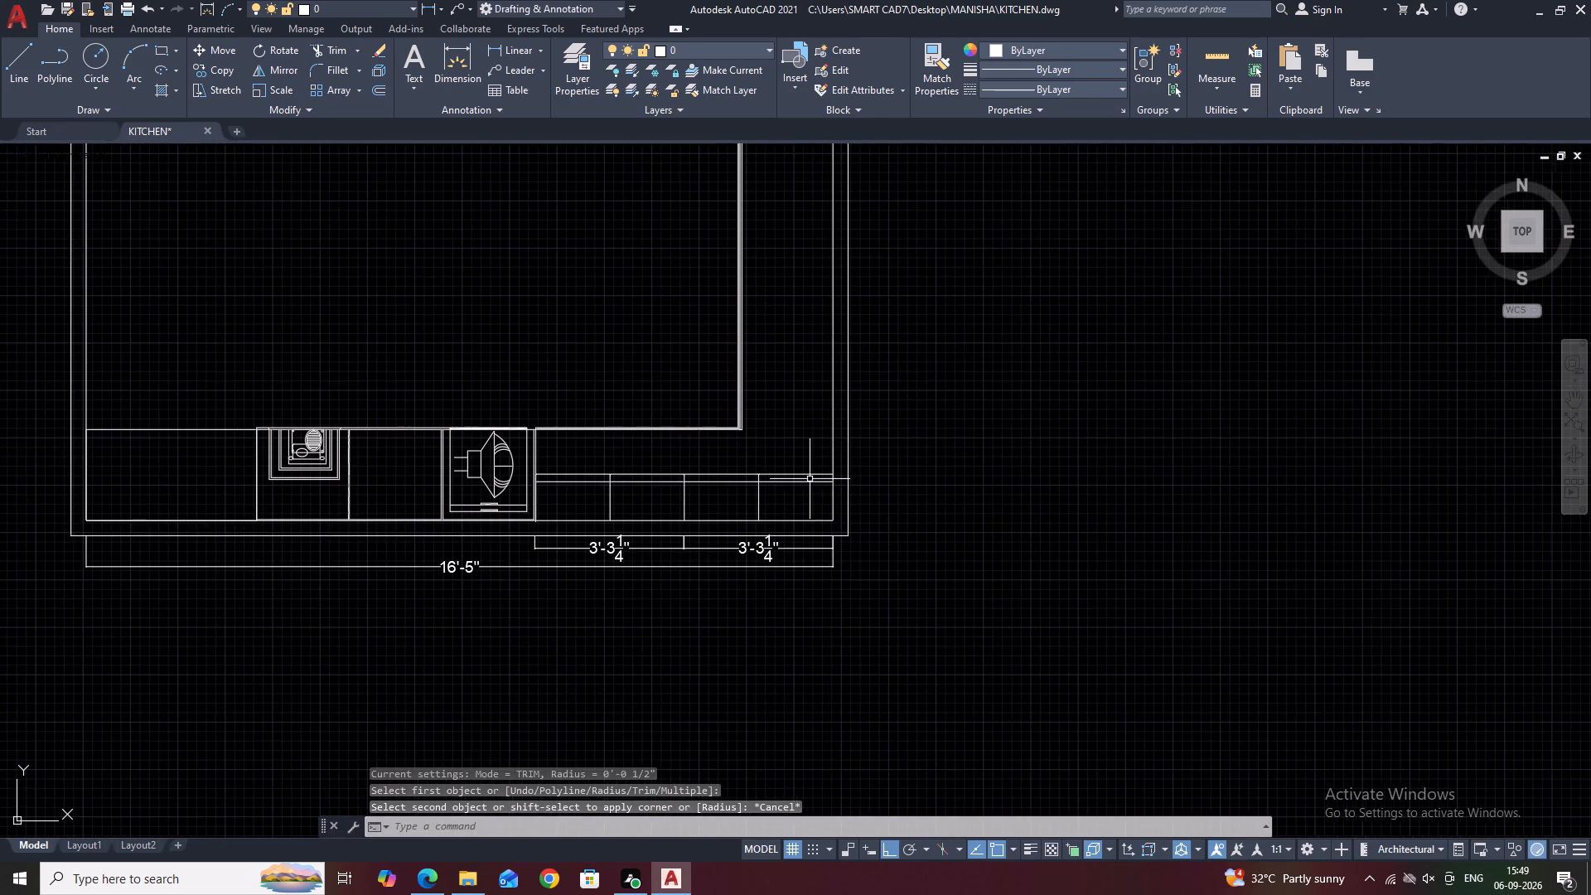
text(L)
key(space)
scroll(832, 491, up, 2)
click(826, 443)
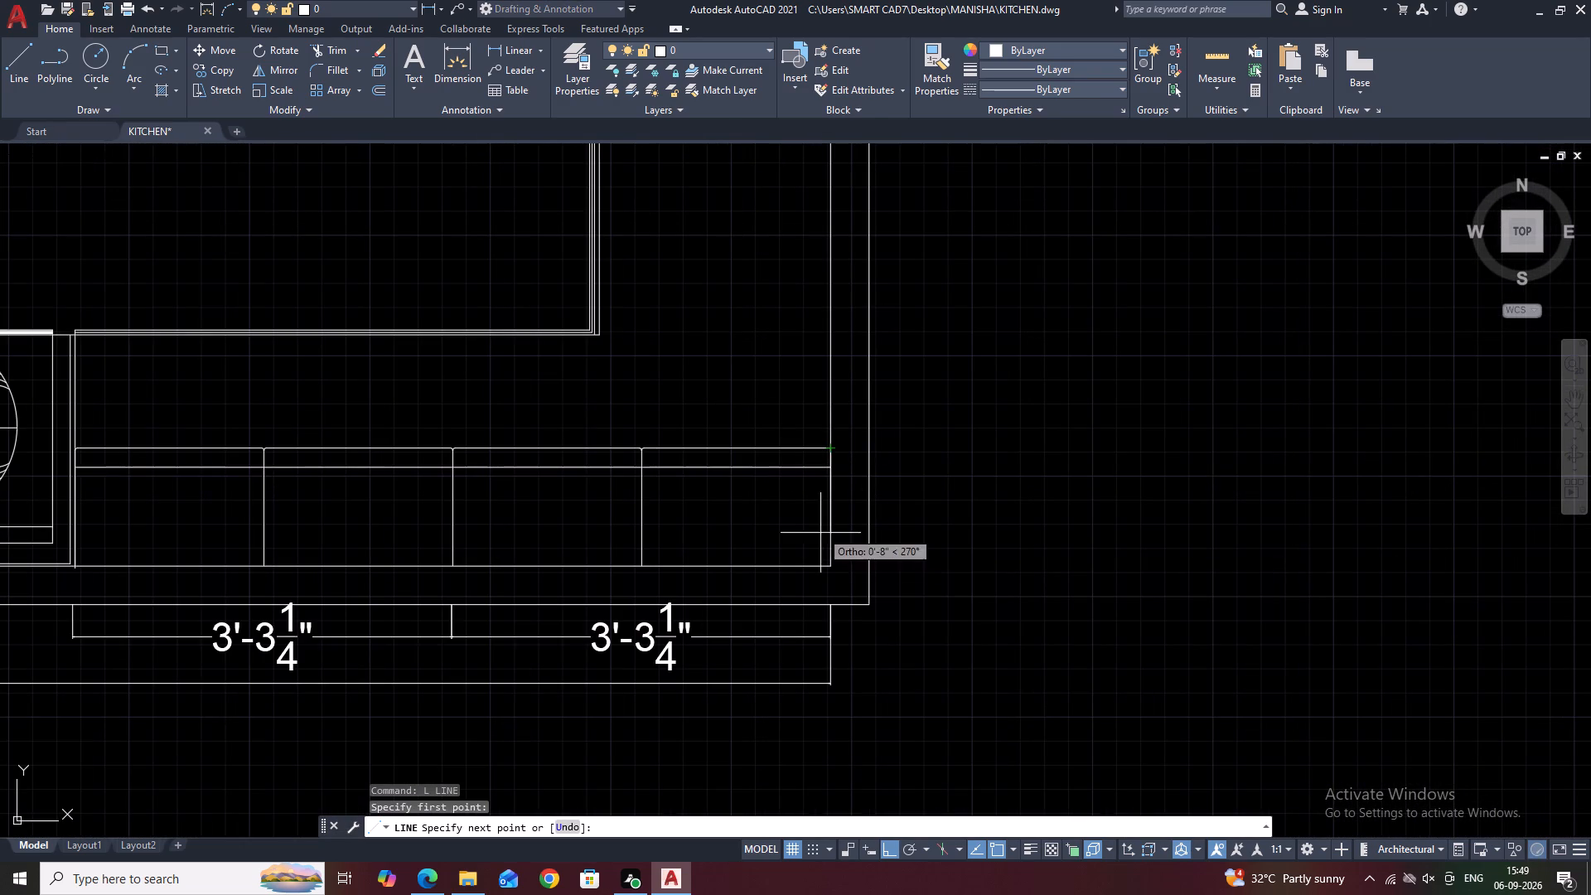
click(832, 568)
key(Escape)
Fillet the fourth compartment's upper-right corner with a 1/2" radius between its top line and the new end line.
text(F)
key(space)
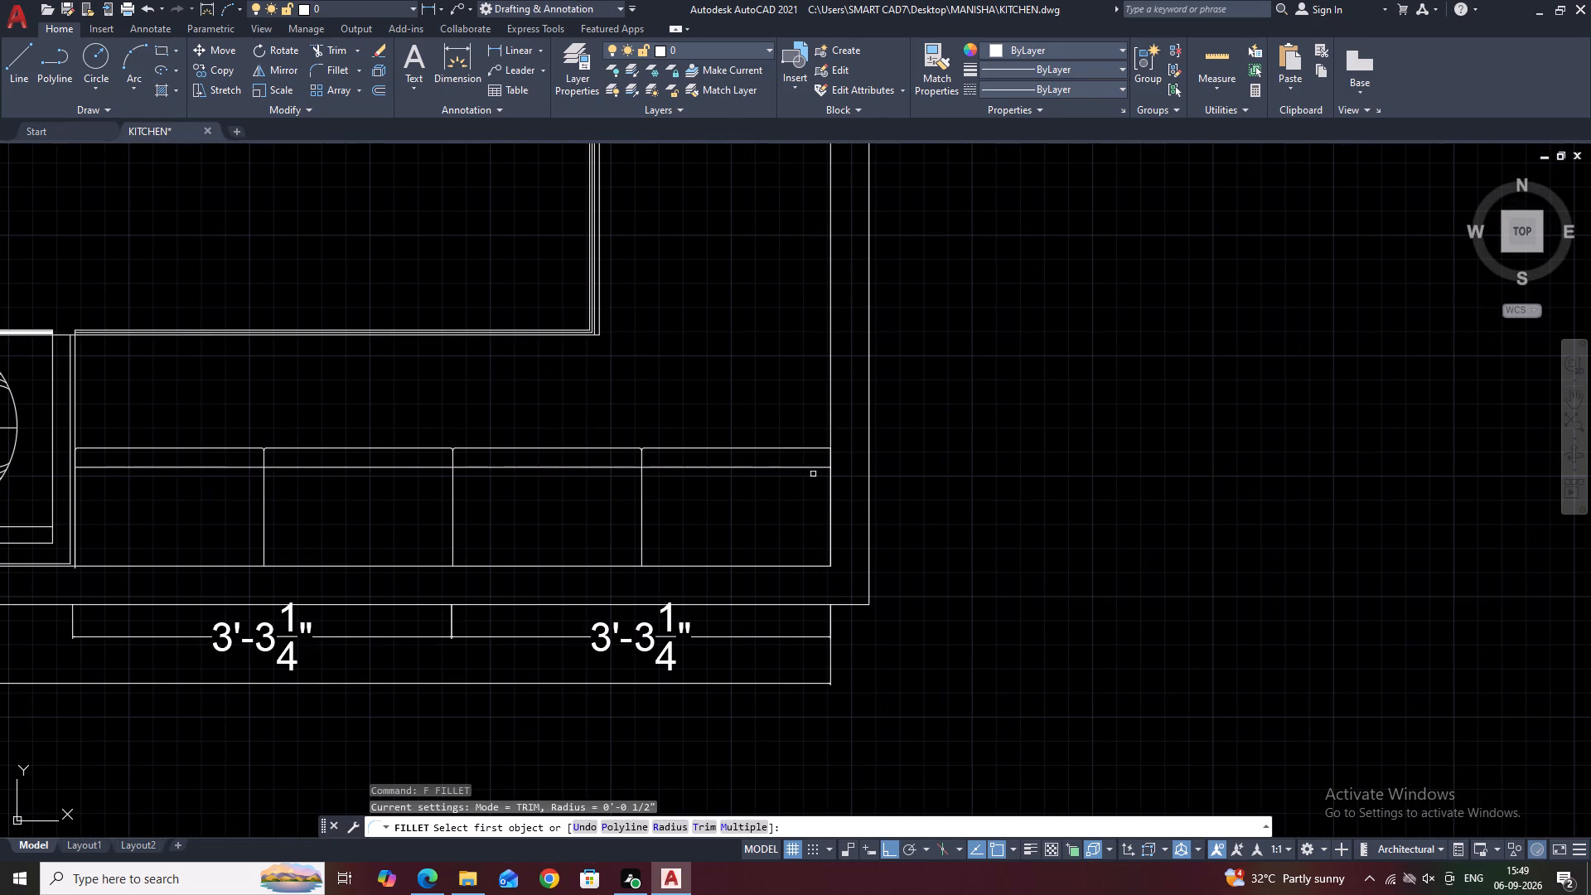
click(806, 449)
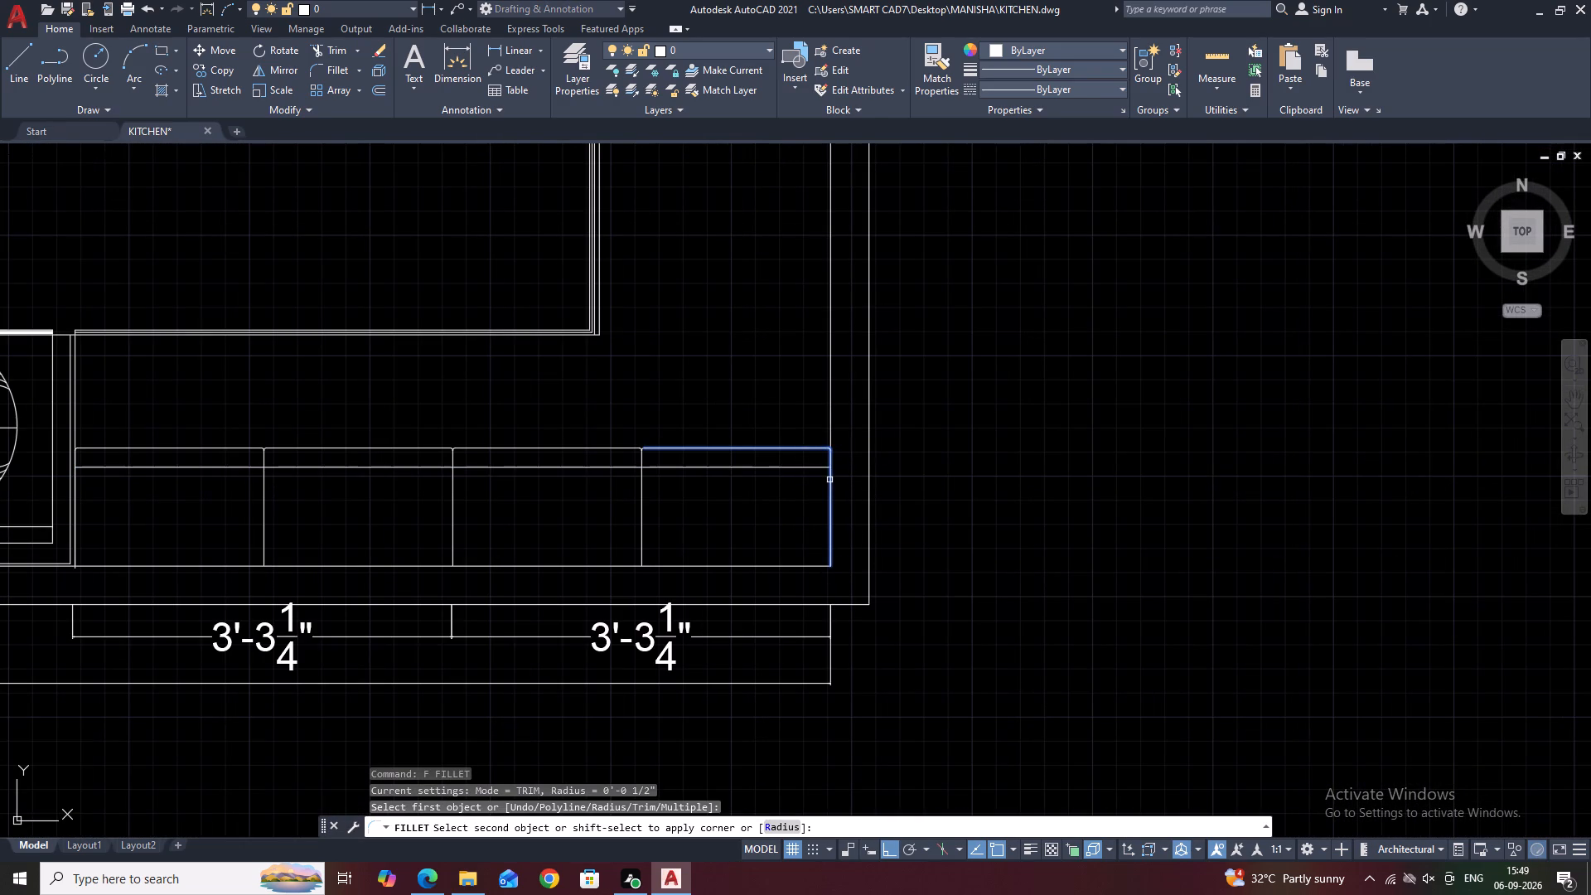
click(829, 483)
key(Escape)
scroll(835, 493, up, 1)
click(816, 394)
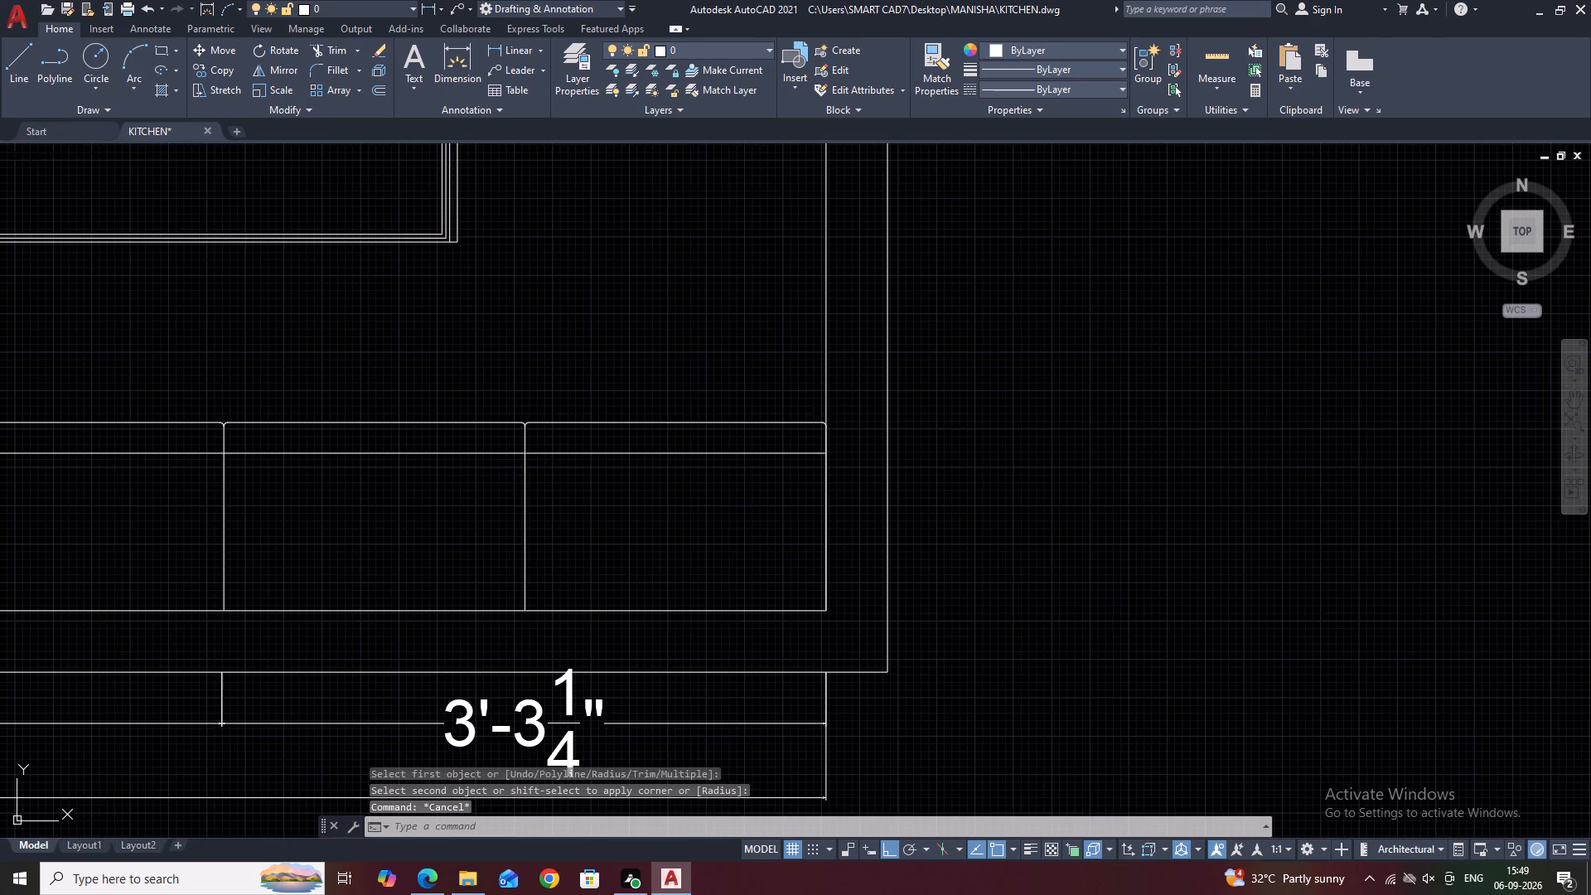
key(Escape)
Draw a circle of about 3" radius centred on the 2" offset line, in the right half of the second compartment.
scroll(771, 501, down, 1)
middle_drag(791, 520, 978, 540)
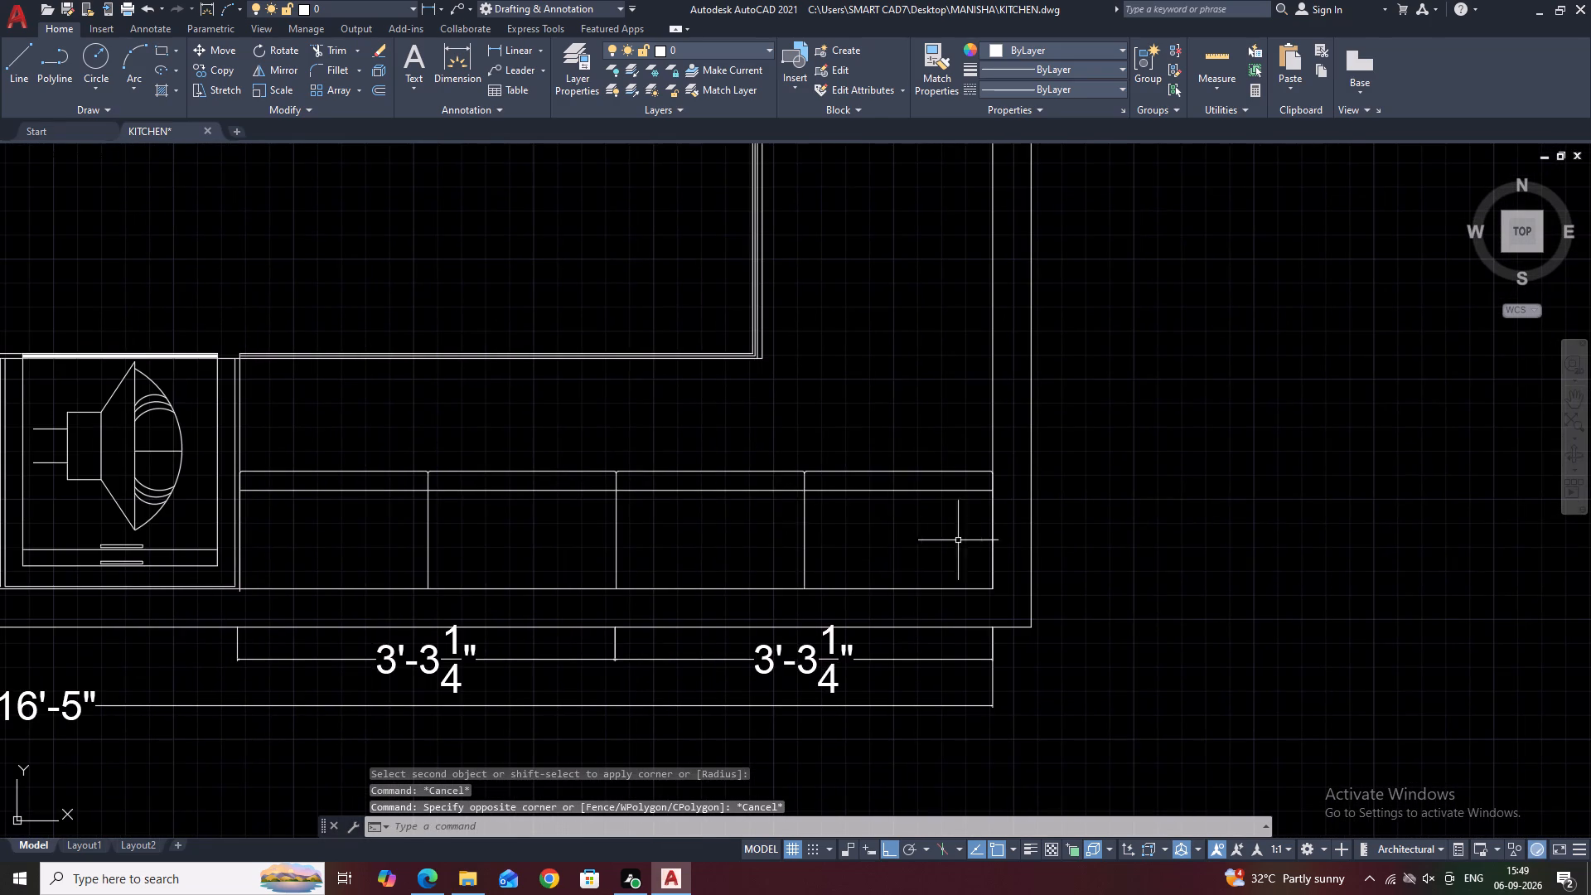
middle_drag(715, 492, 834, 549)
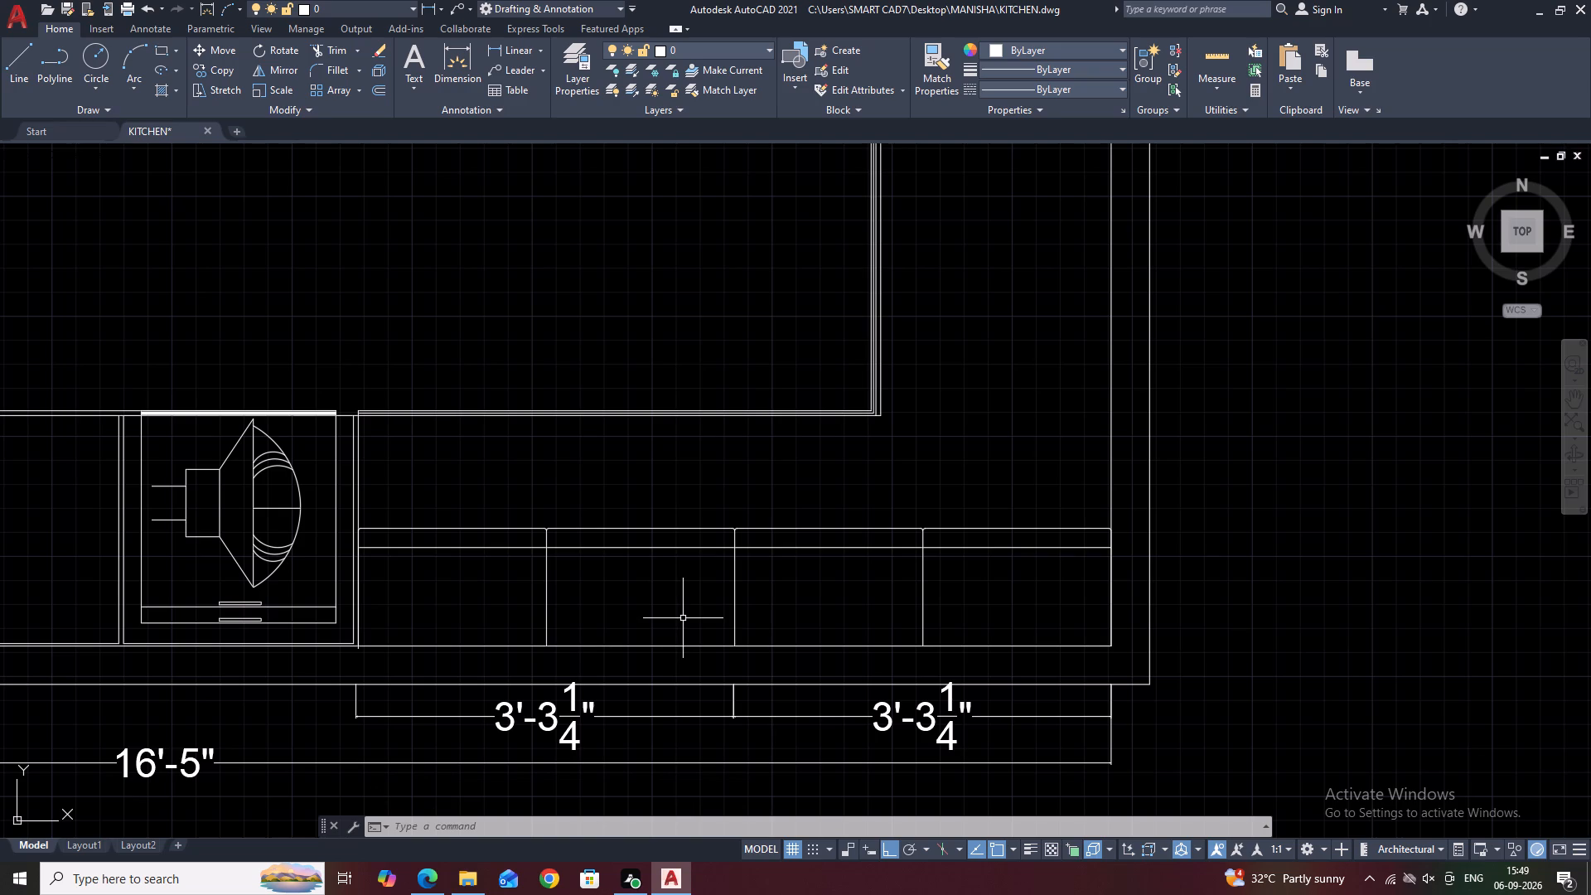
text(C)
key(space)
middle_drag(689, 572, 728, 614)
scroll(724, 602, down, 2)
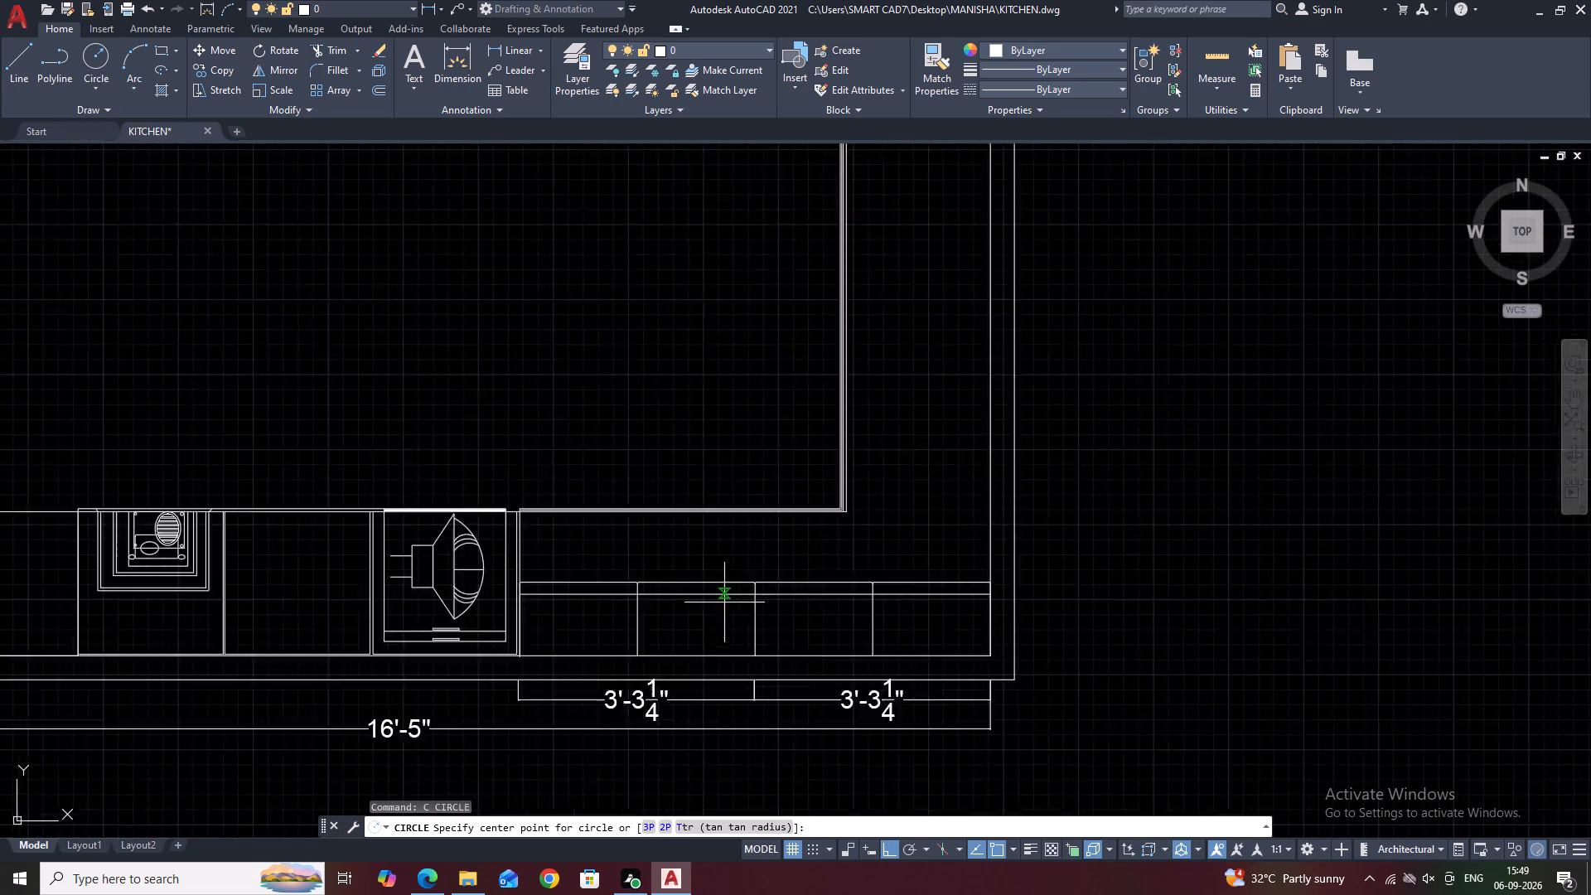
scroll(724, 602, down, 5)
scroll(716, 618, up, 5)
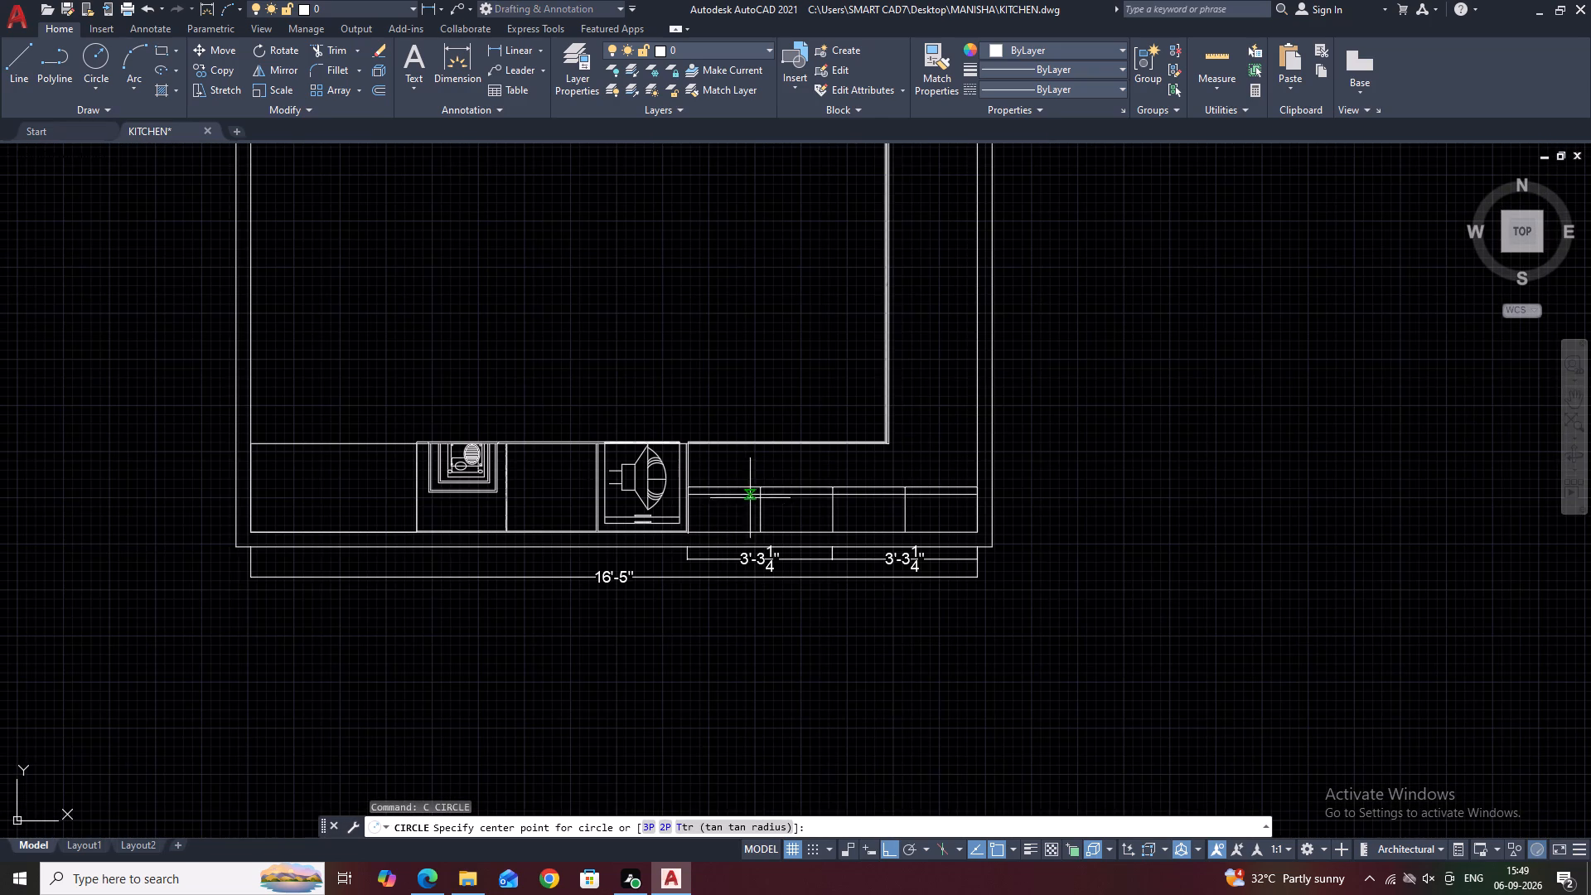
middle_drag(796, 481, 703, 607)
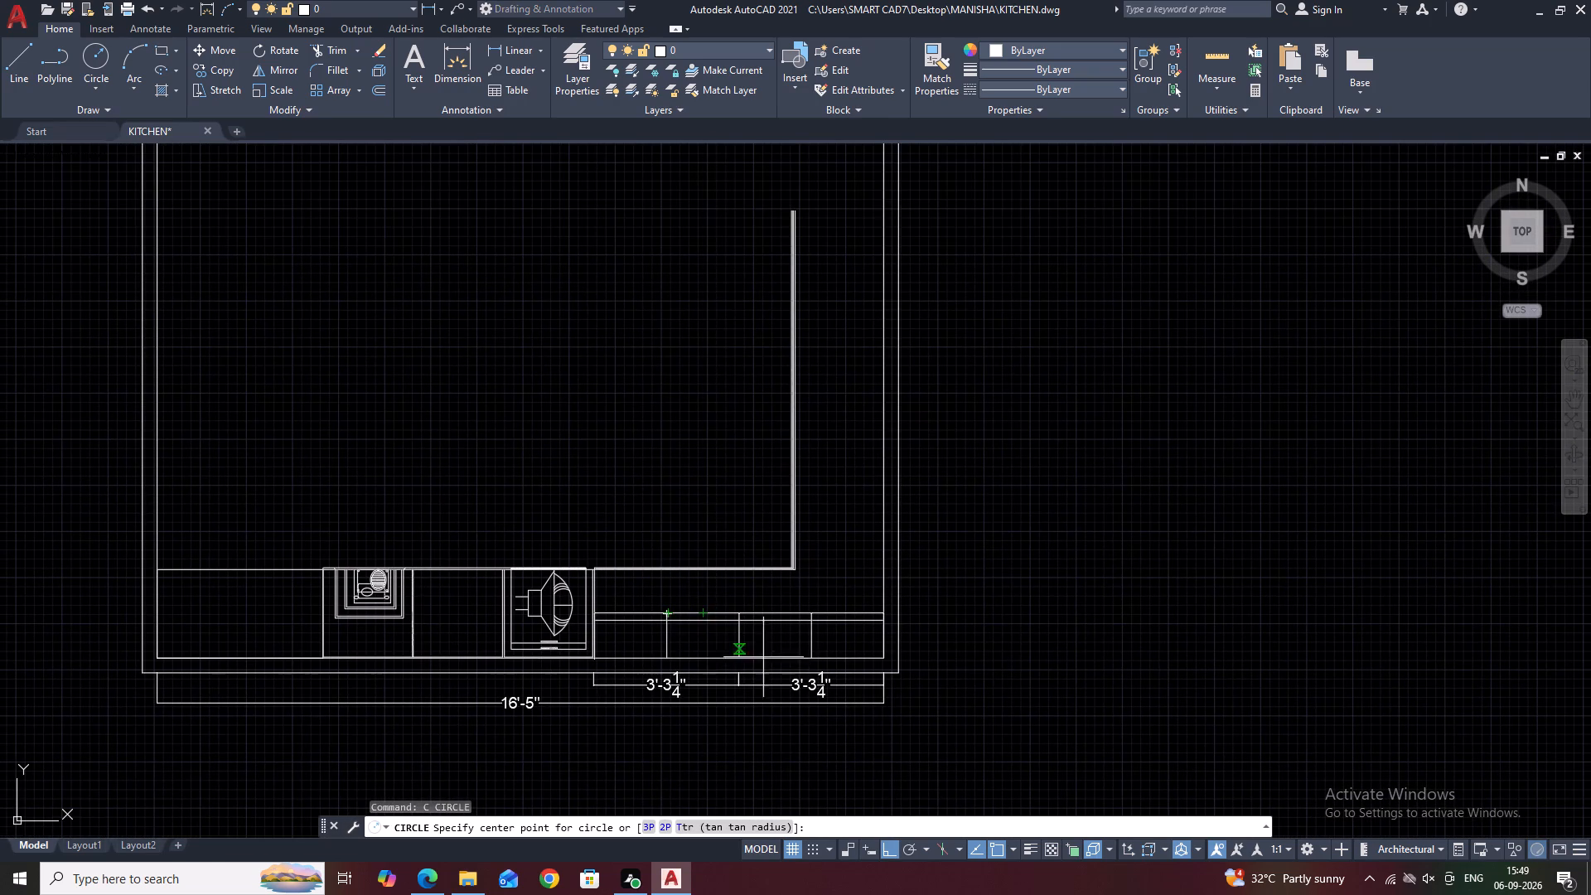
scroll(716, 626, up, 2)
middle_drag(744, 623, 626, 632)
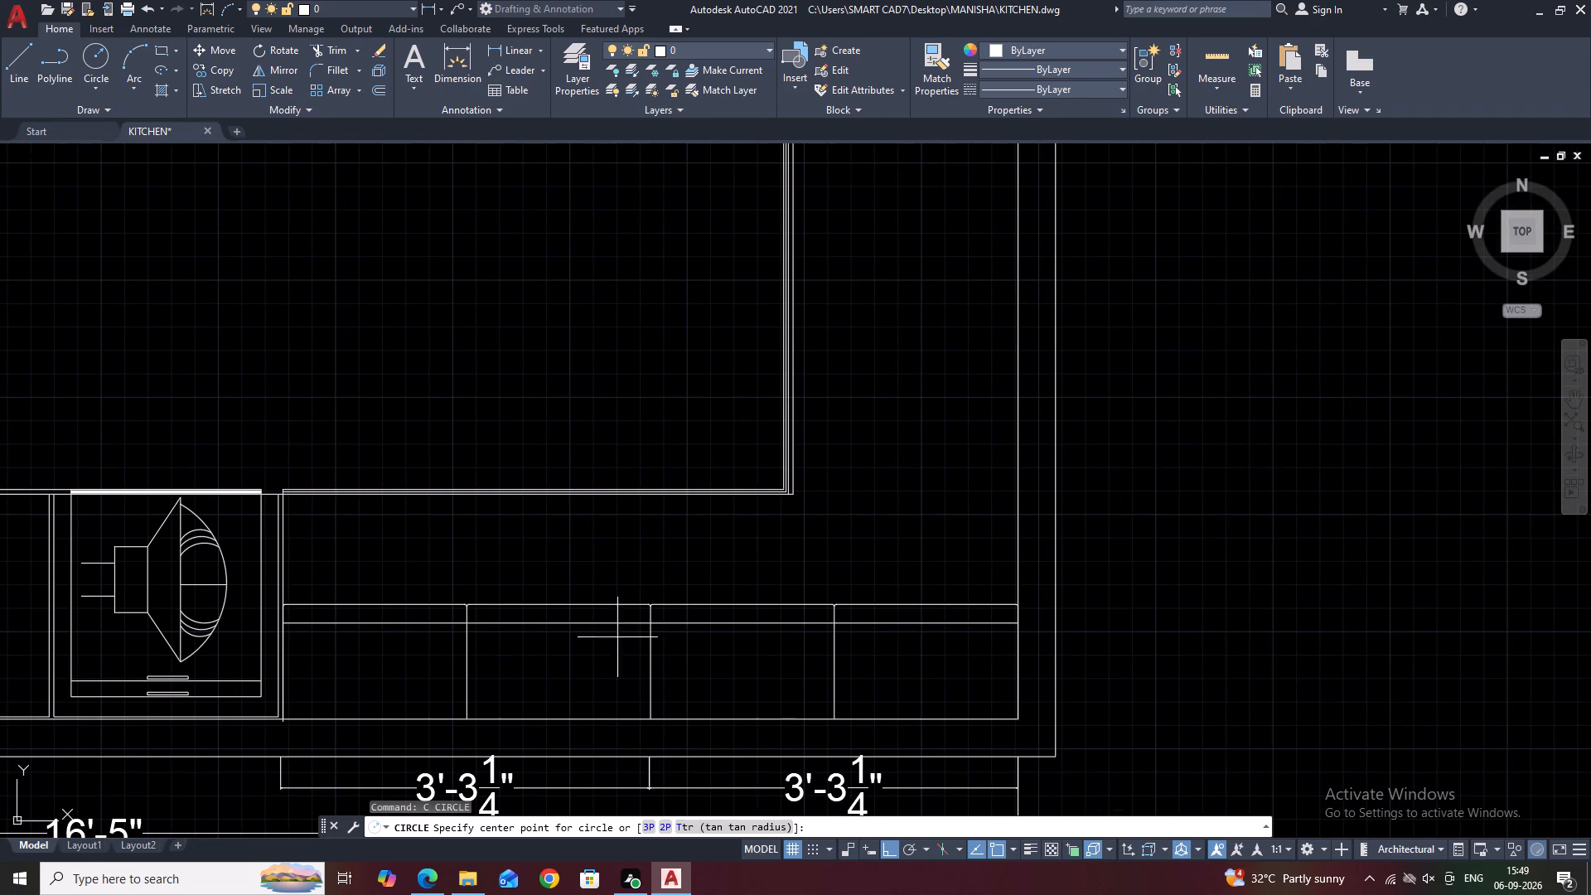
scroll(596, 631, up, 1)
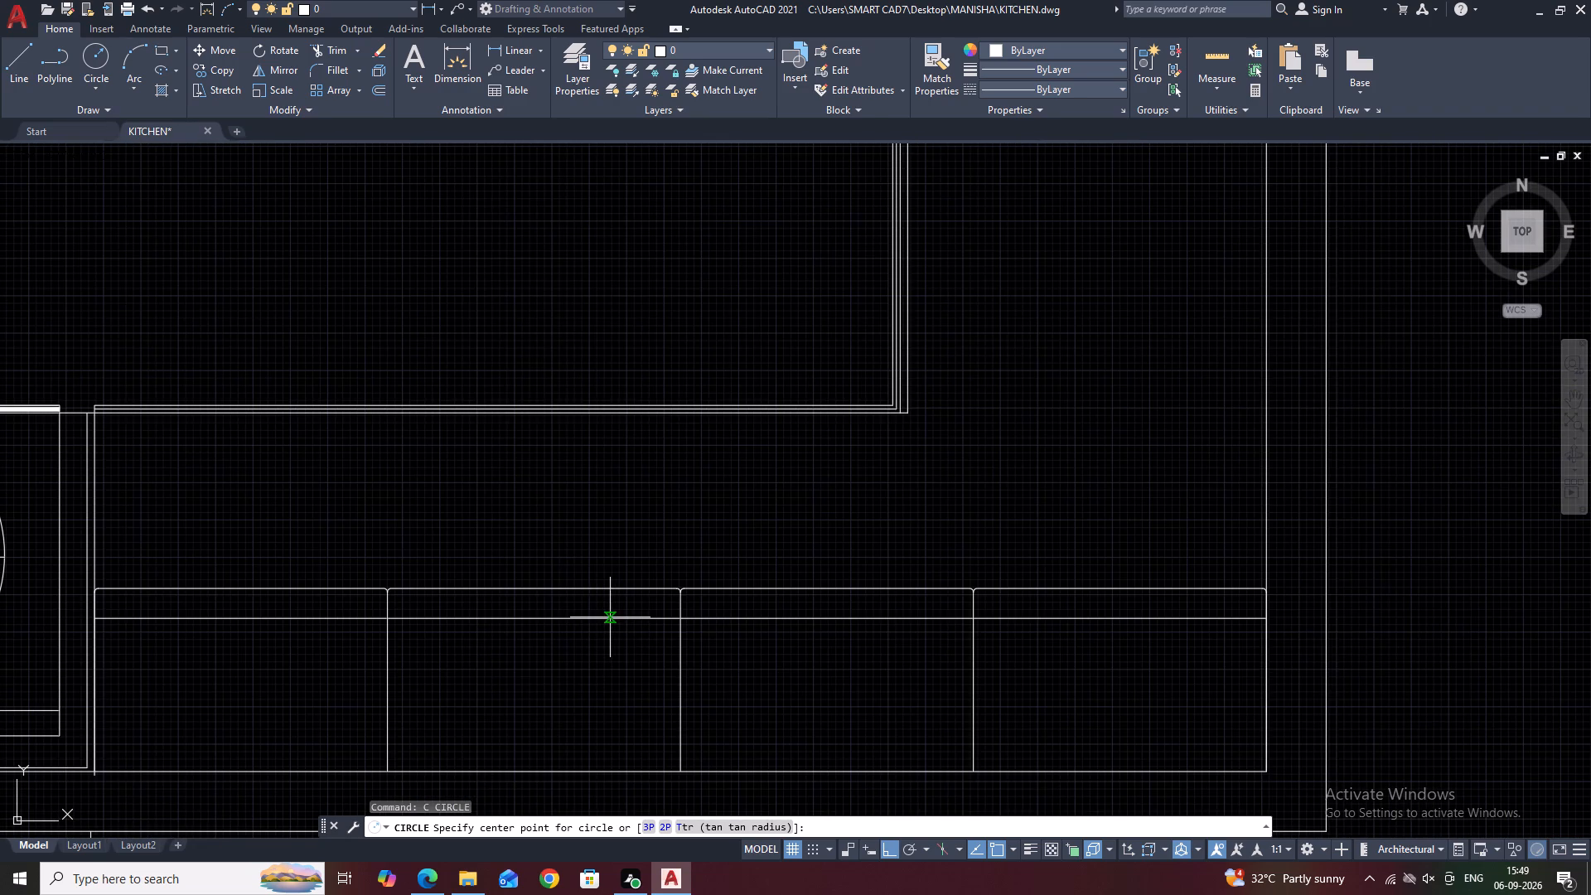
click(610, 617)
click(634, 662)
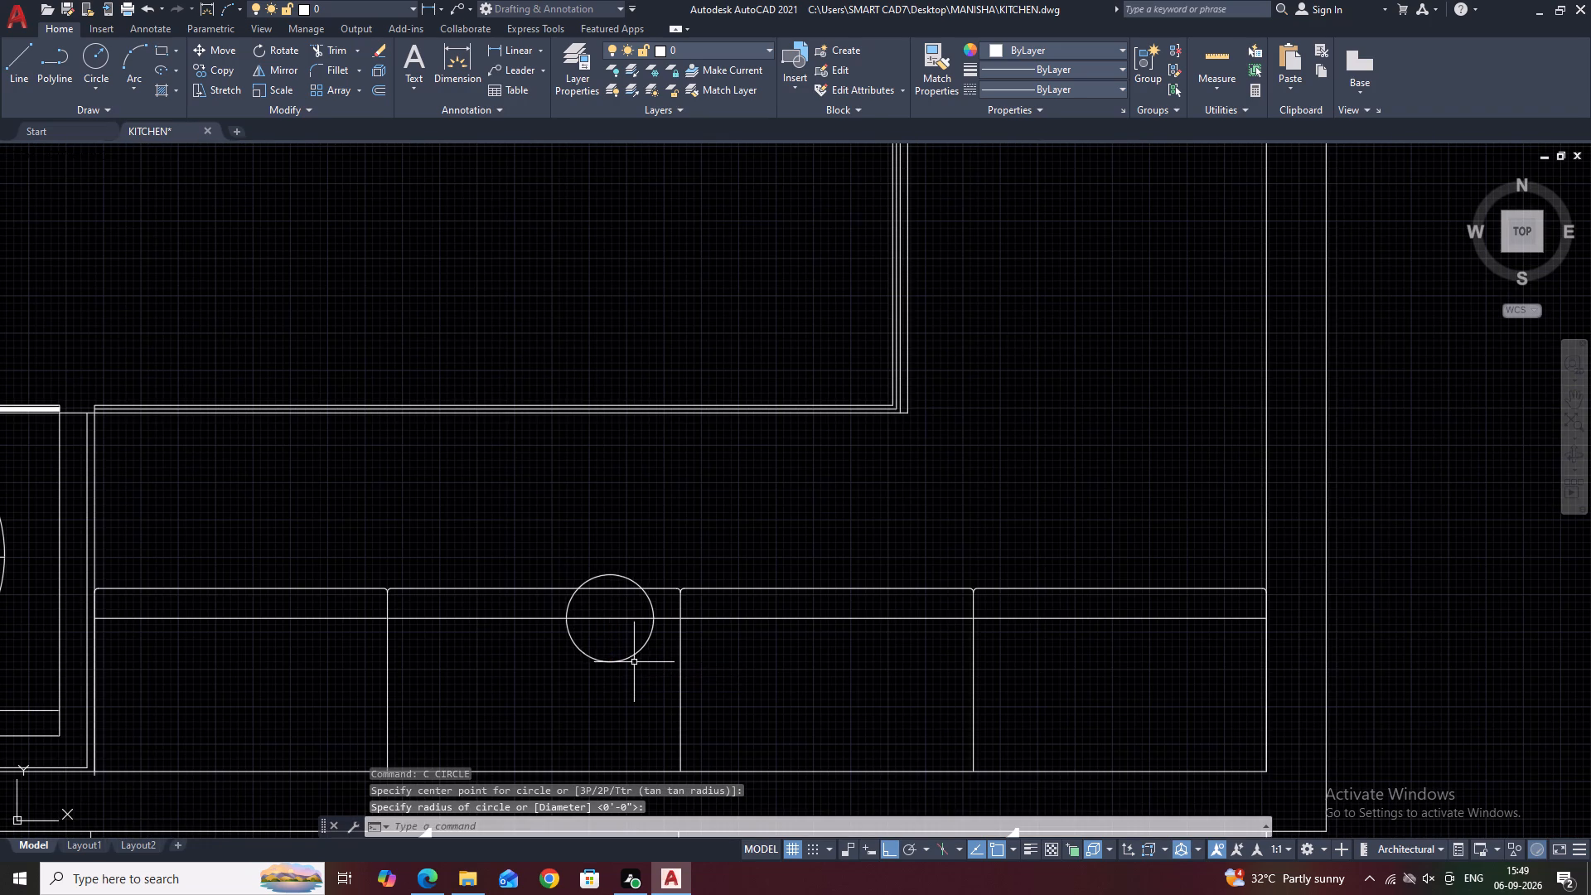
Offset the circle inward by 0.25" twice to make two smaller concentric circles.
click(650, 609)
text(O)
key(space)
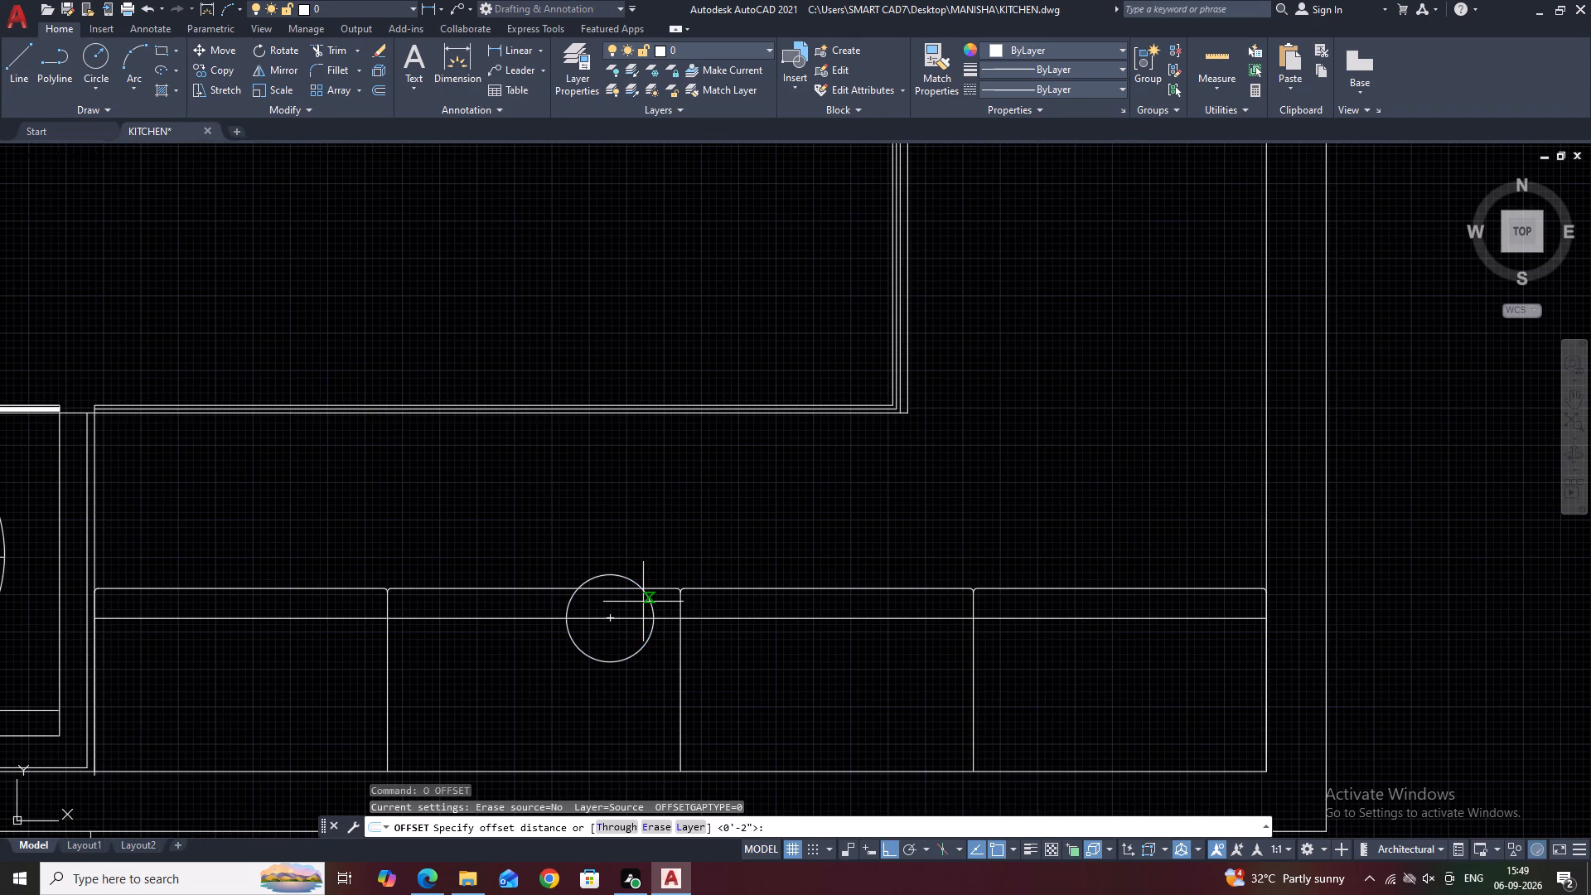
text(0.25)
key(Return)
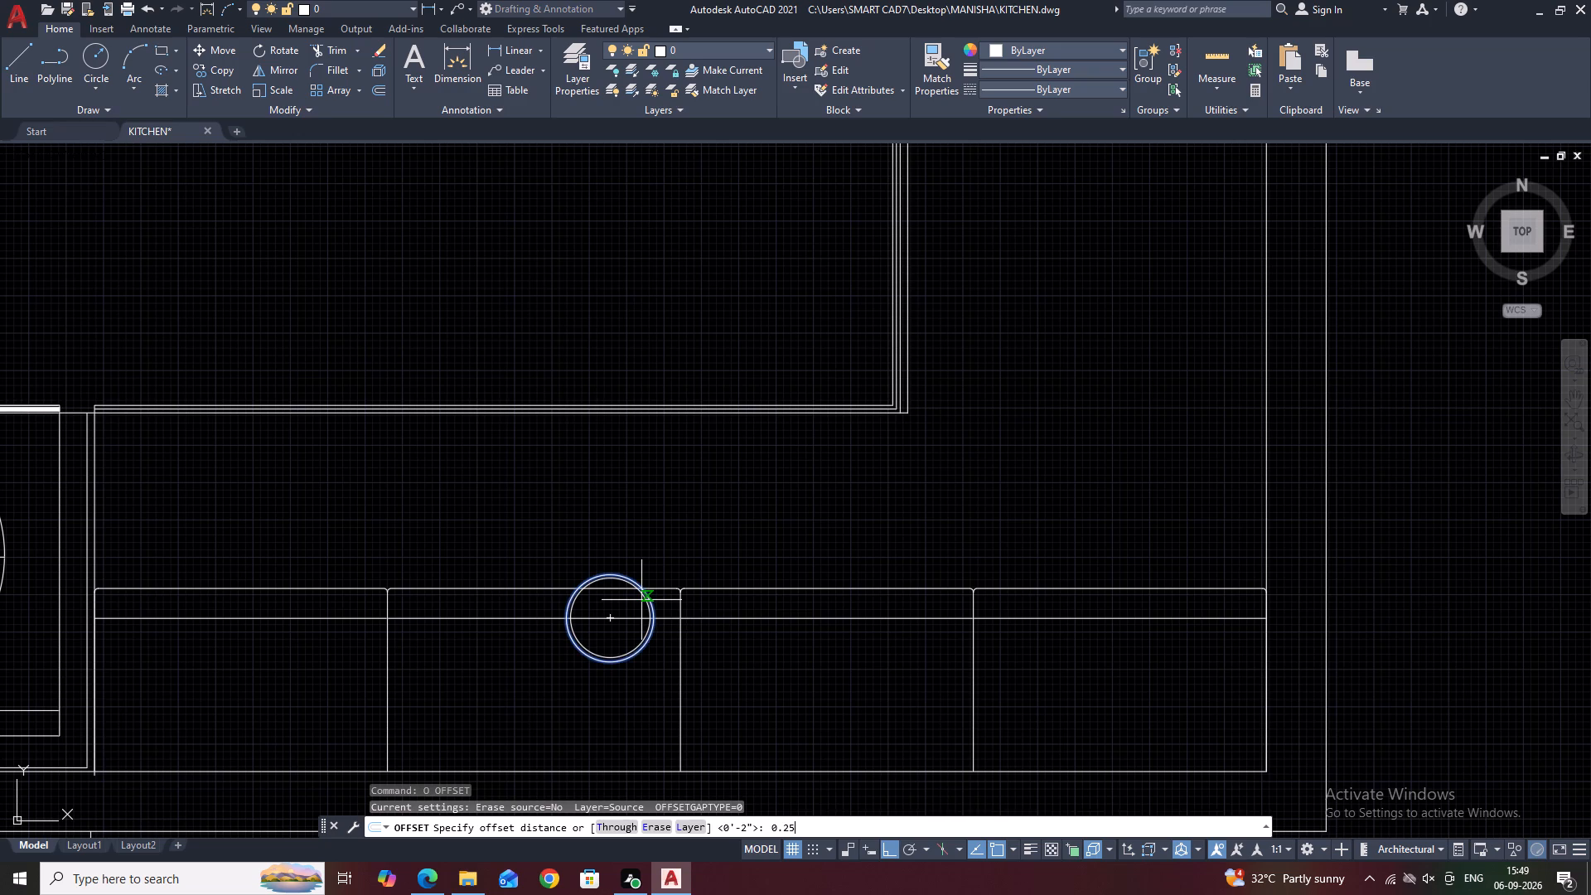
click(641, 602)
scroll(627, 607, up, 3)
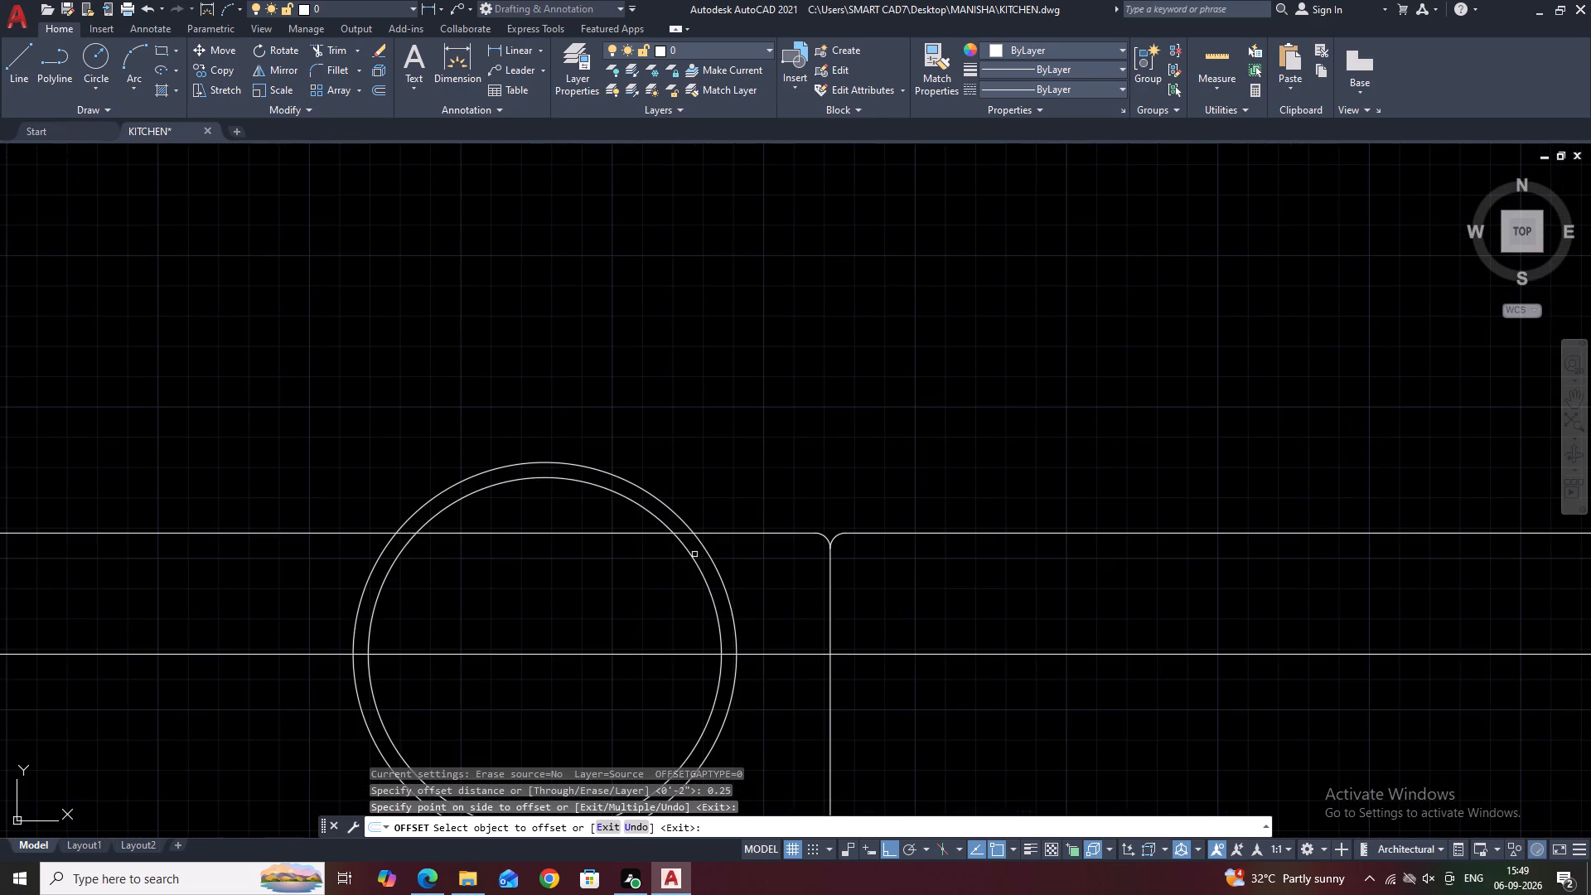
click(695, 554)
click(691, 559)
click(656, 583)
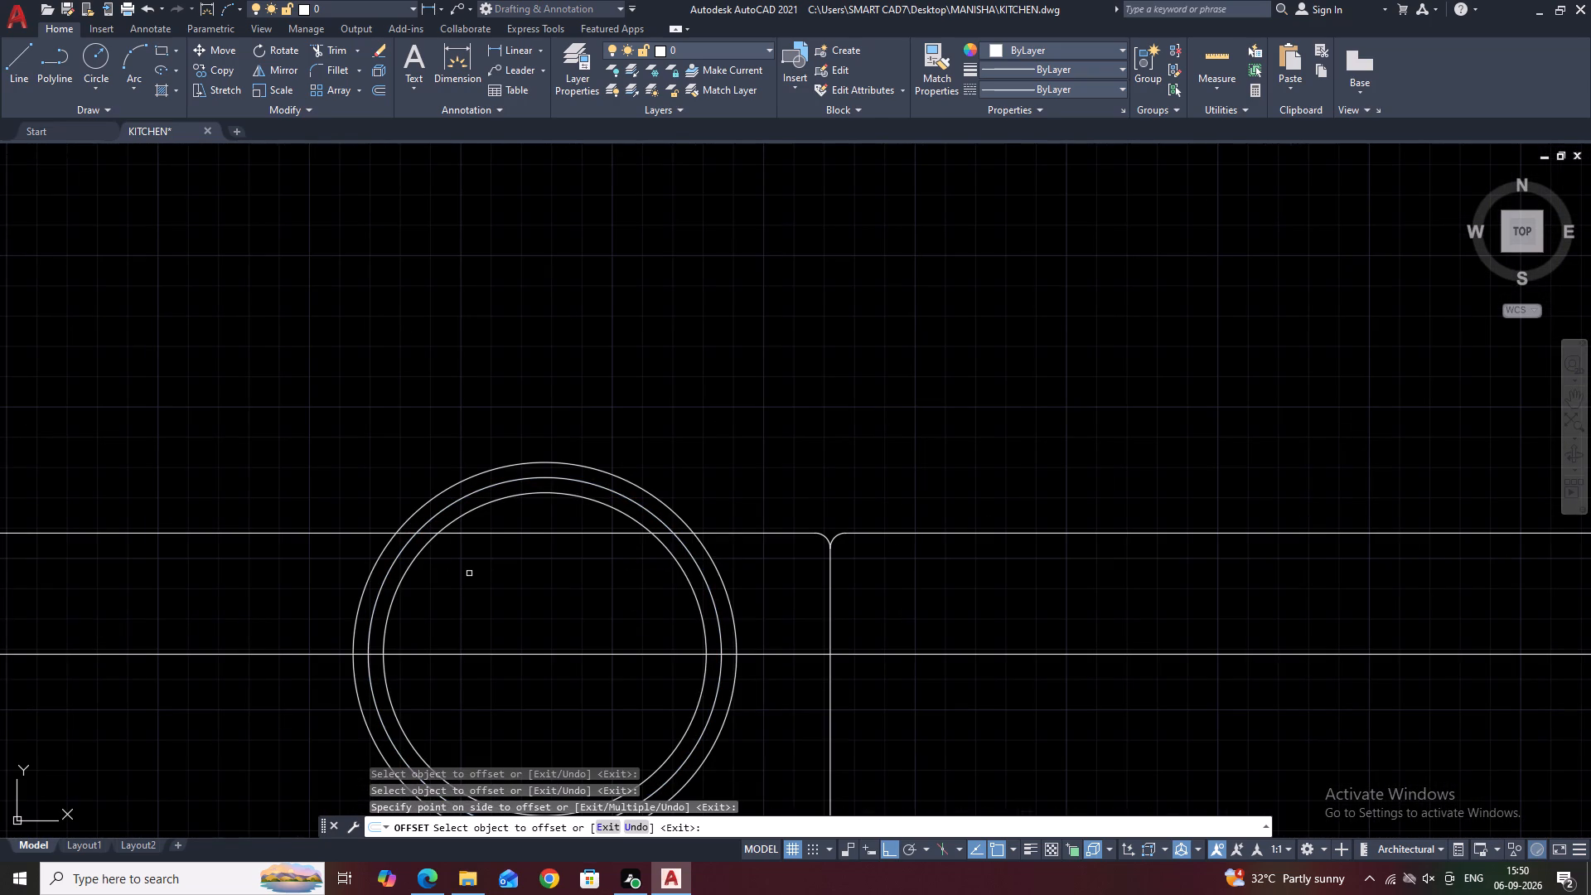
Offset the middle circle and the original outer circle outward by 0.25" each.
click(703, 574)
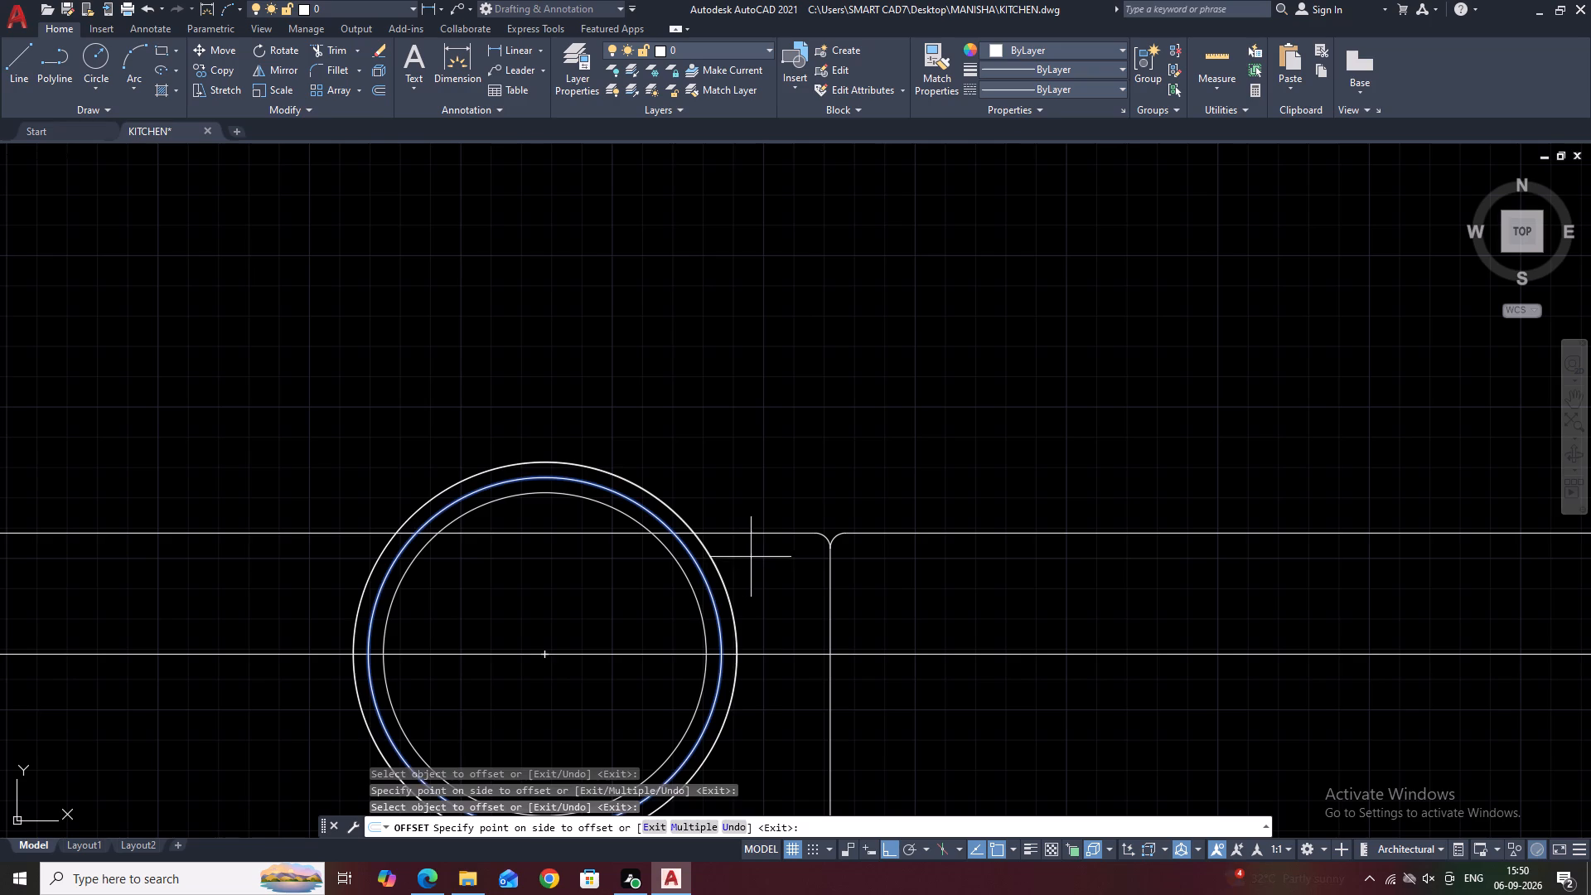
click(753, 557)
drag(716, 567, 733, 564)
click(766, 563)
key(Escape)
Erase the two coincident circles just inside the outermost ring.
click(712, 559)
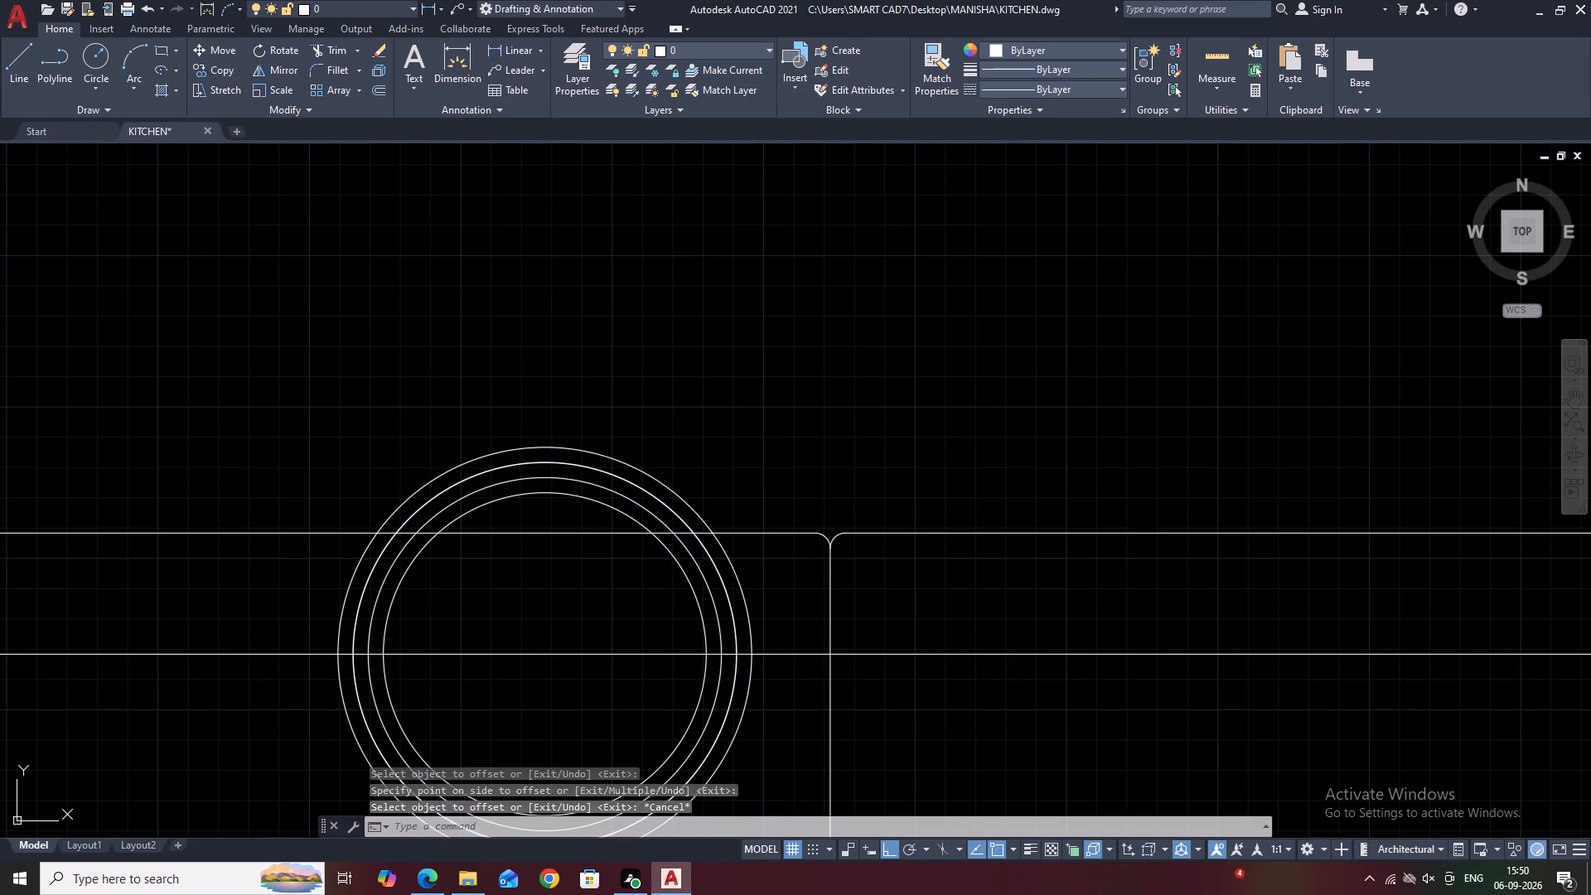
key(Delete)
click(711, 564)
key(Delete)
scroll(676, 592, down, 2)
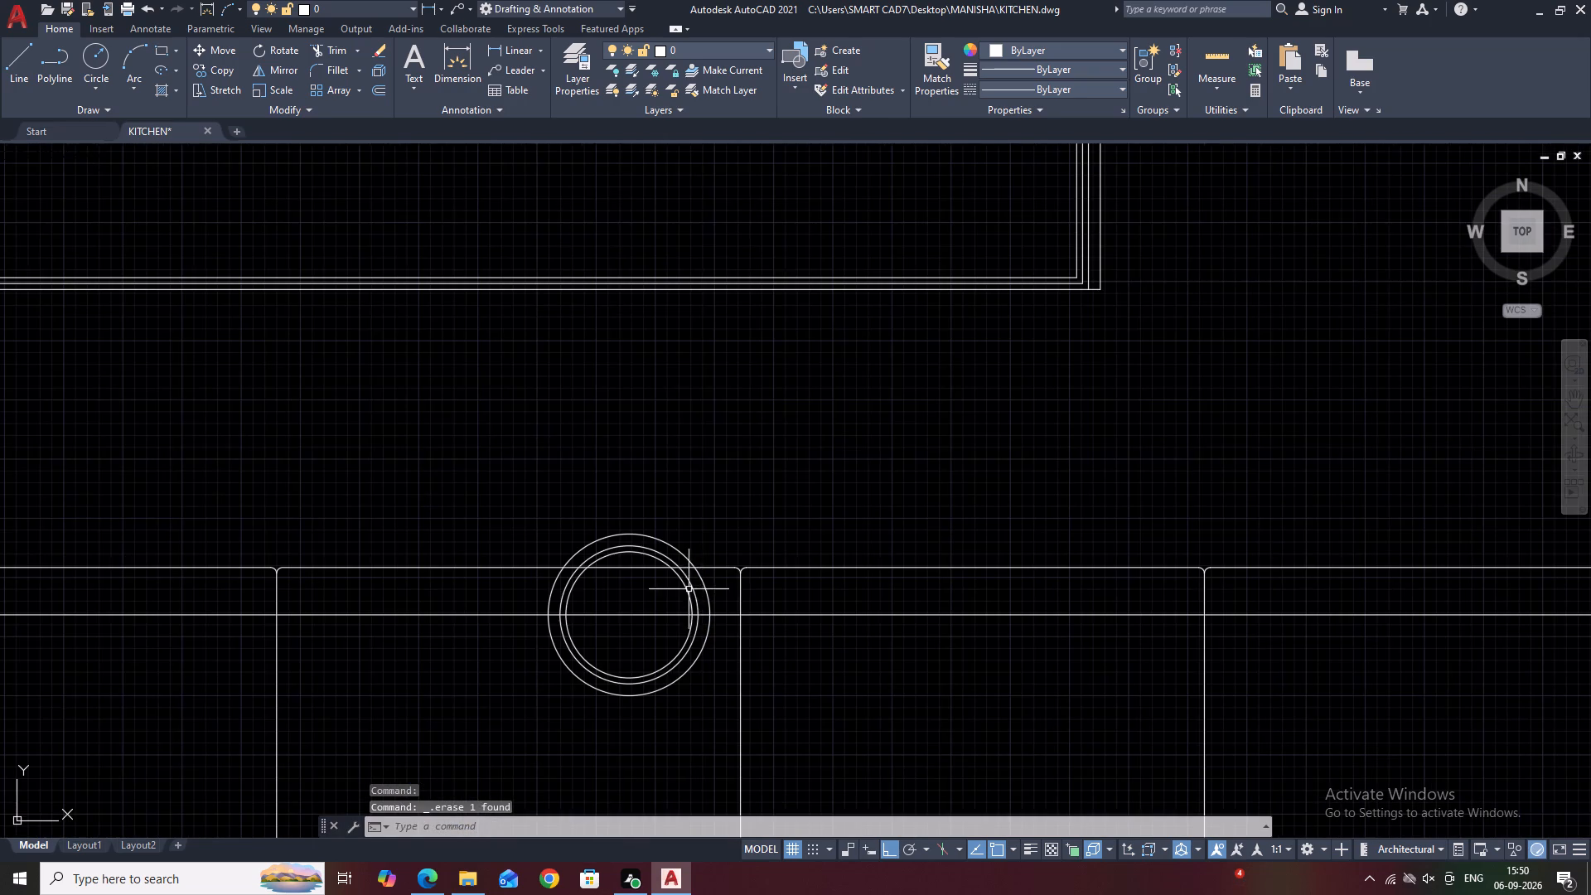
Move the three concentric circles about 1 1/2" straight down inside the second compartment.
middle_drag(669, 619, 781, 563)
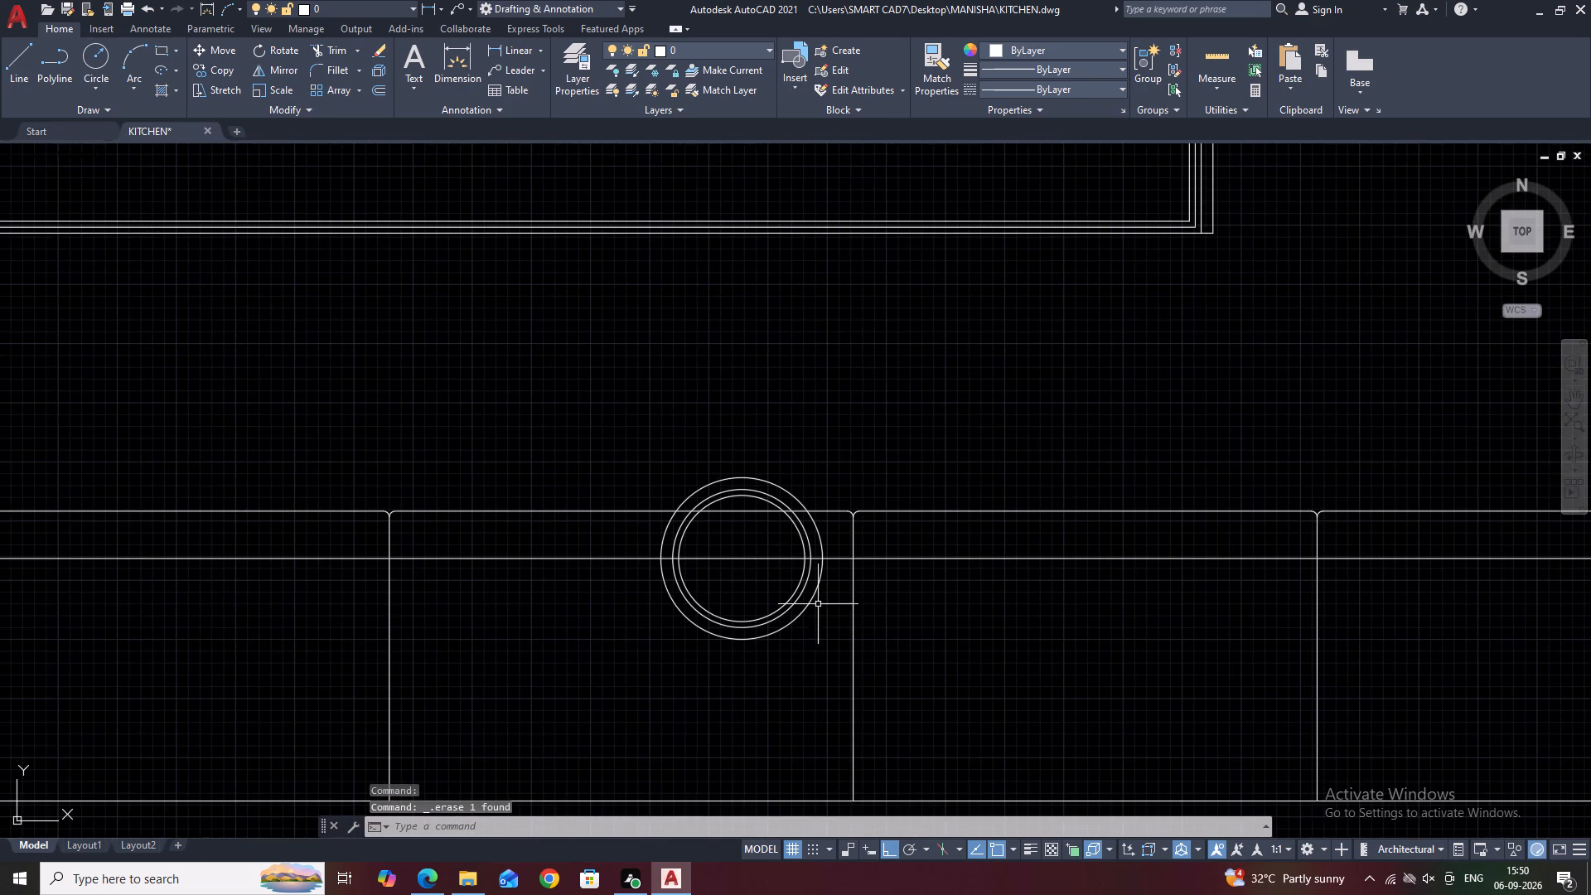
scroll(822, 563, up, 2)
click(845, 506)
click(698, 515)
key(m)
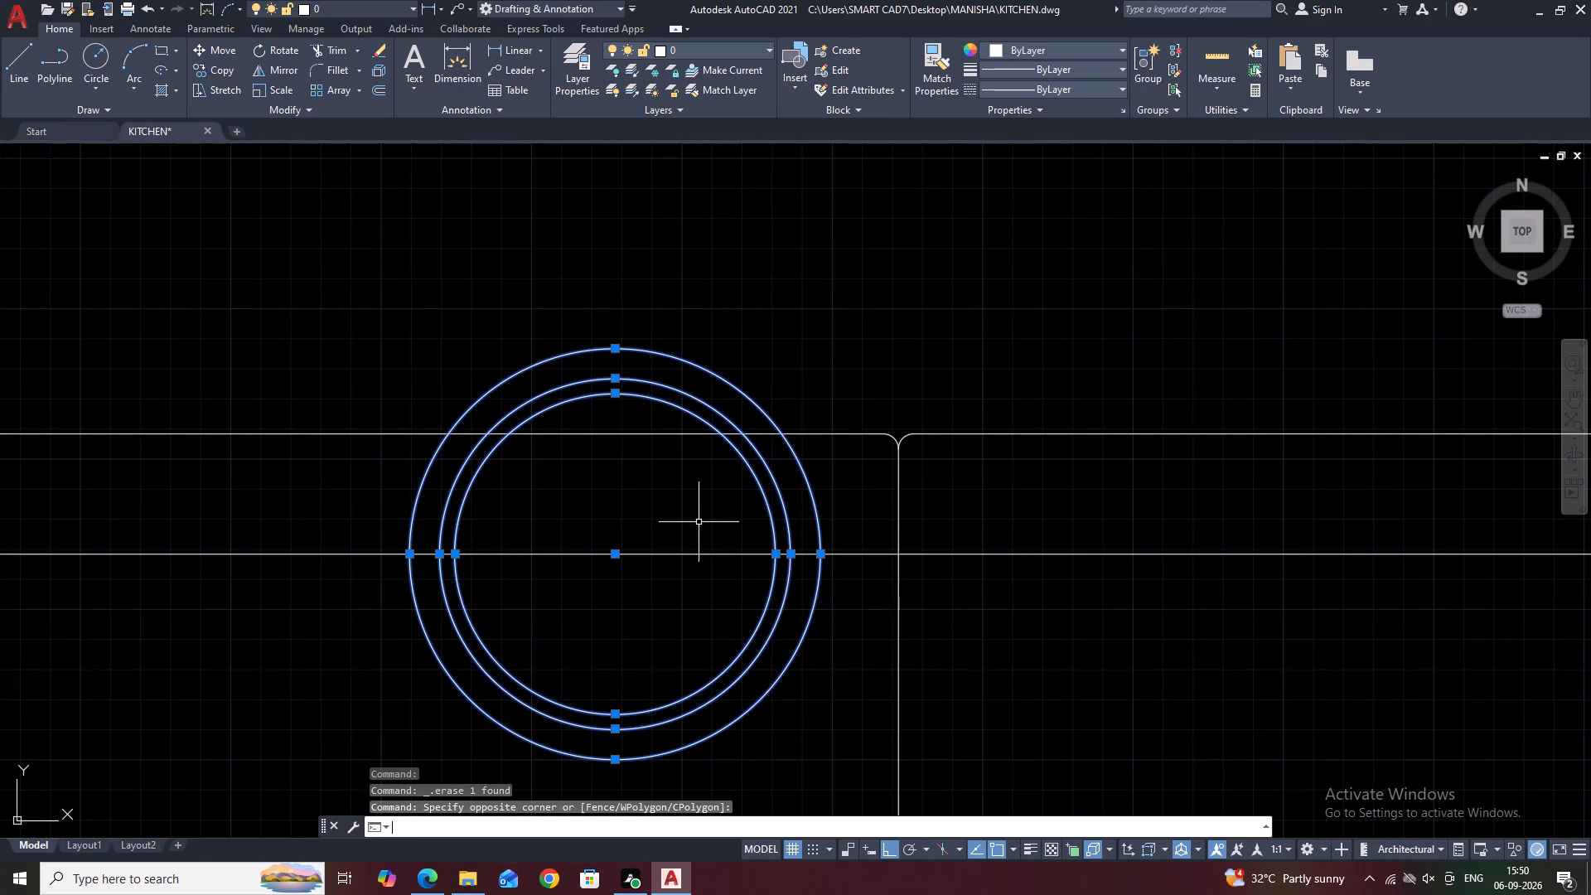
key(space)
click(675, 478)
scroll(679, 511, down, 1)
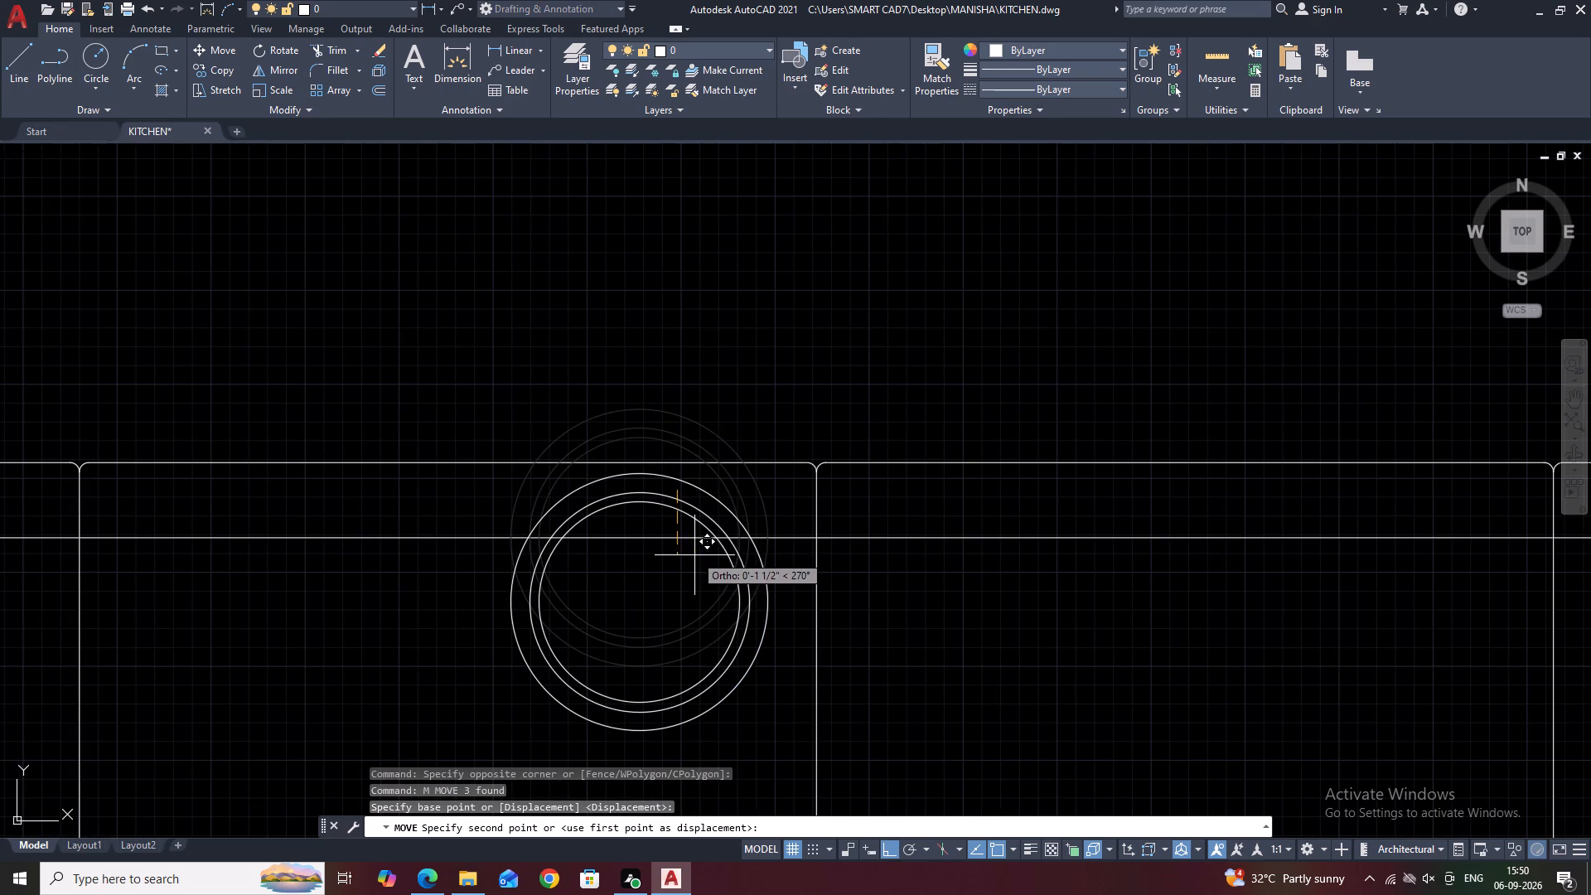
click(694, 556)
Draw a smaller single circle just below and to the left of the concentric circles in the second compartment.
middle_drag(787, 552, 873, 414)
middle_drag(609, 488, 873, 440)
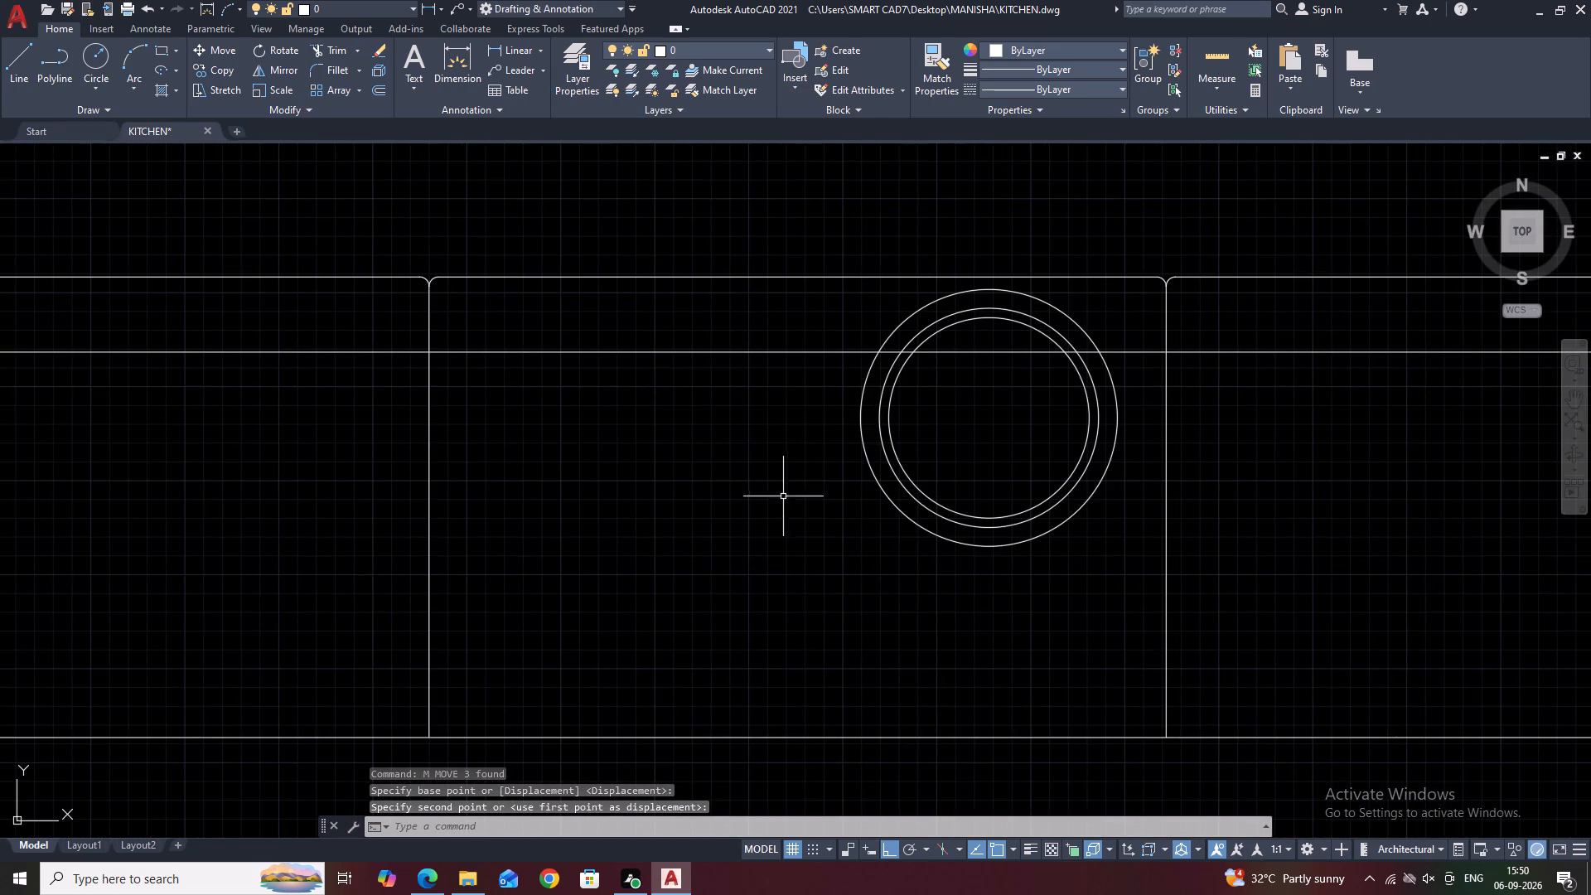
middle_drag(973, 507, 741, 438)
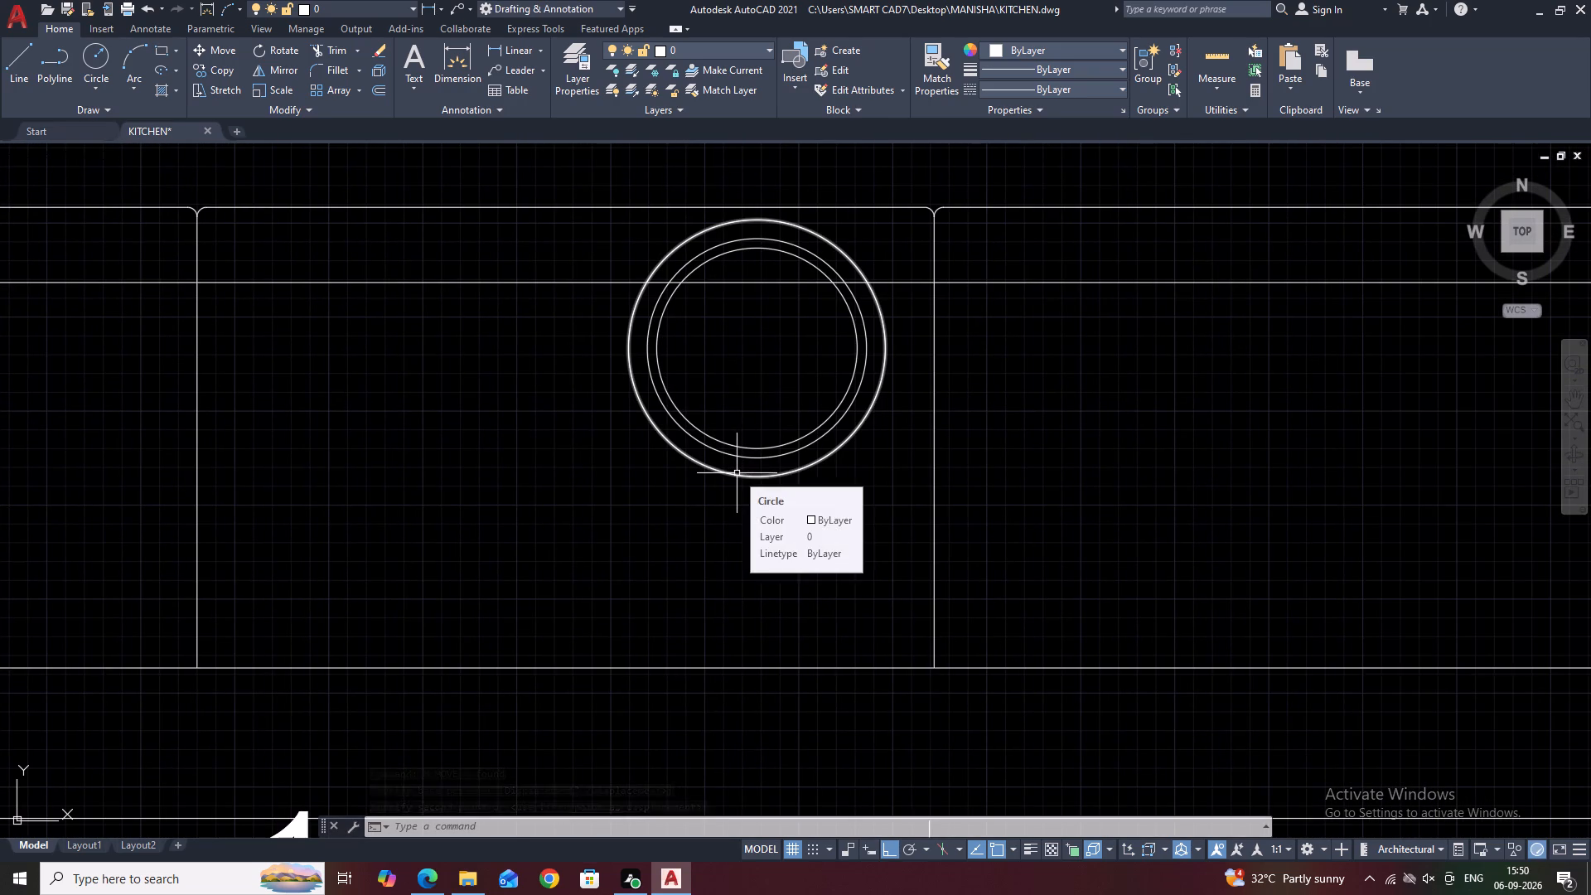
key(c)
key(space)
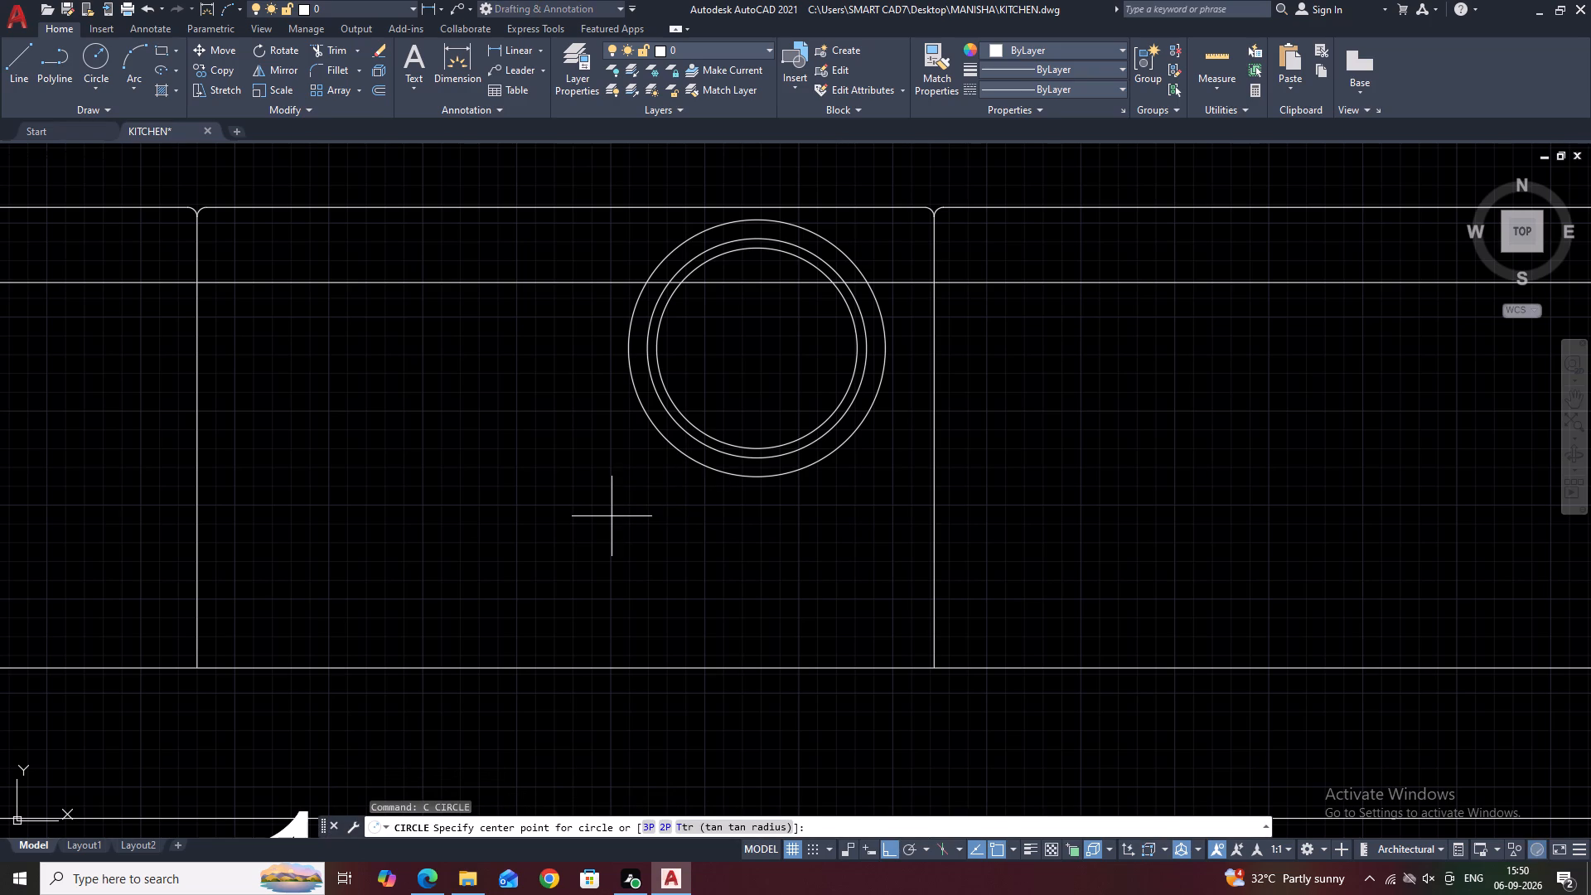
click(620, 502)
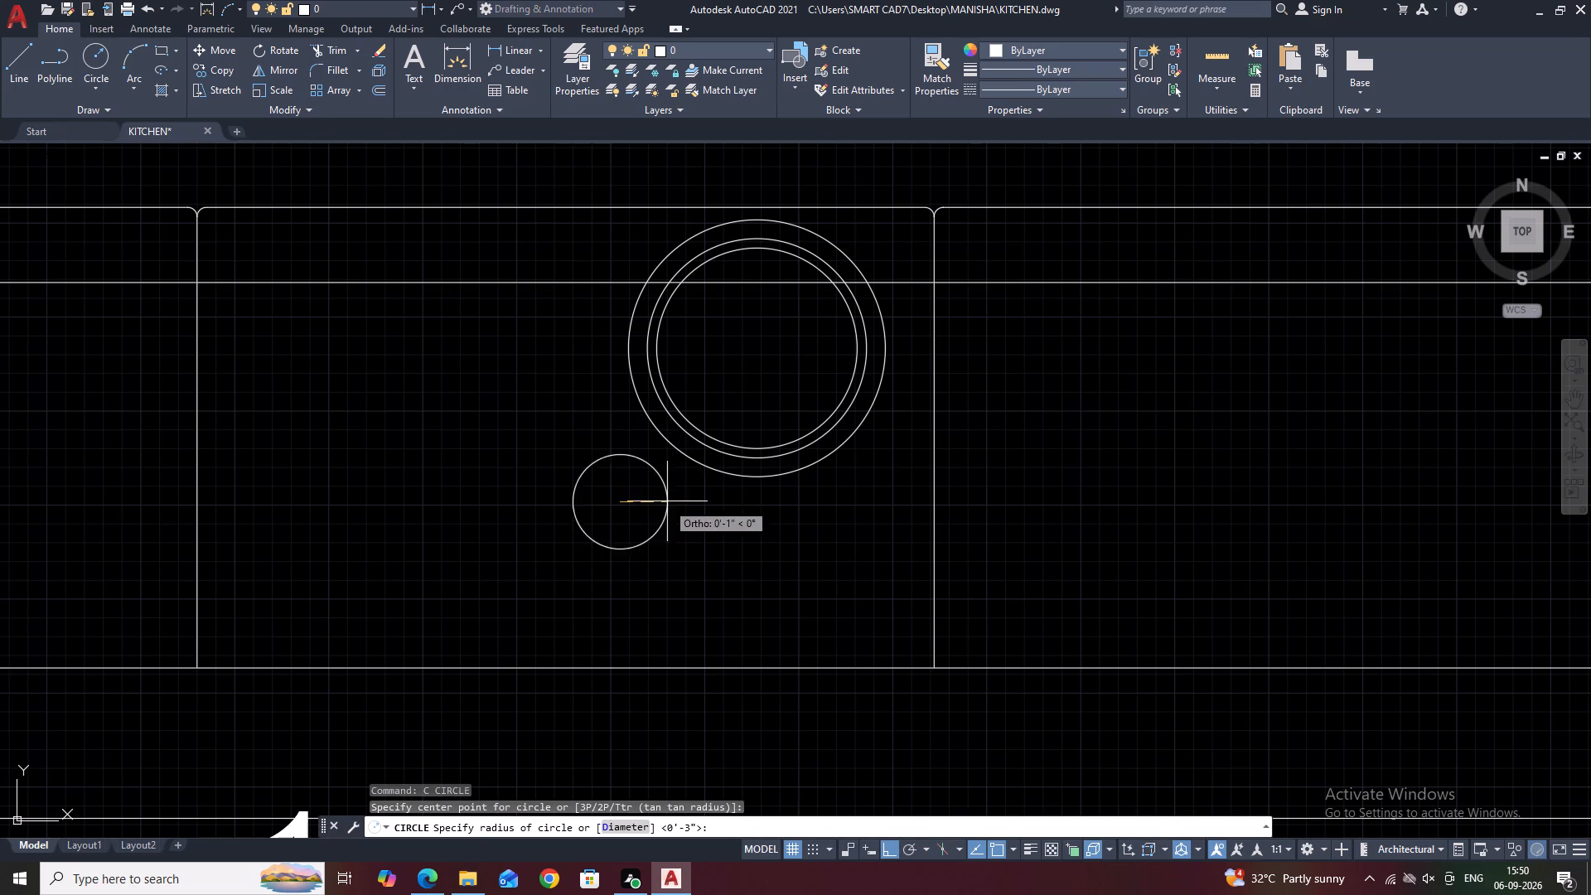
click(682, 488)
Move the single small circle up and to the right so its edge overlaps the outermost ring.
middle_drag(545, 467, 641, 472)
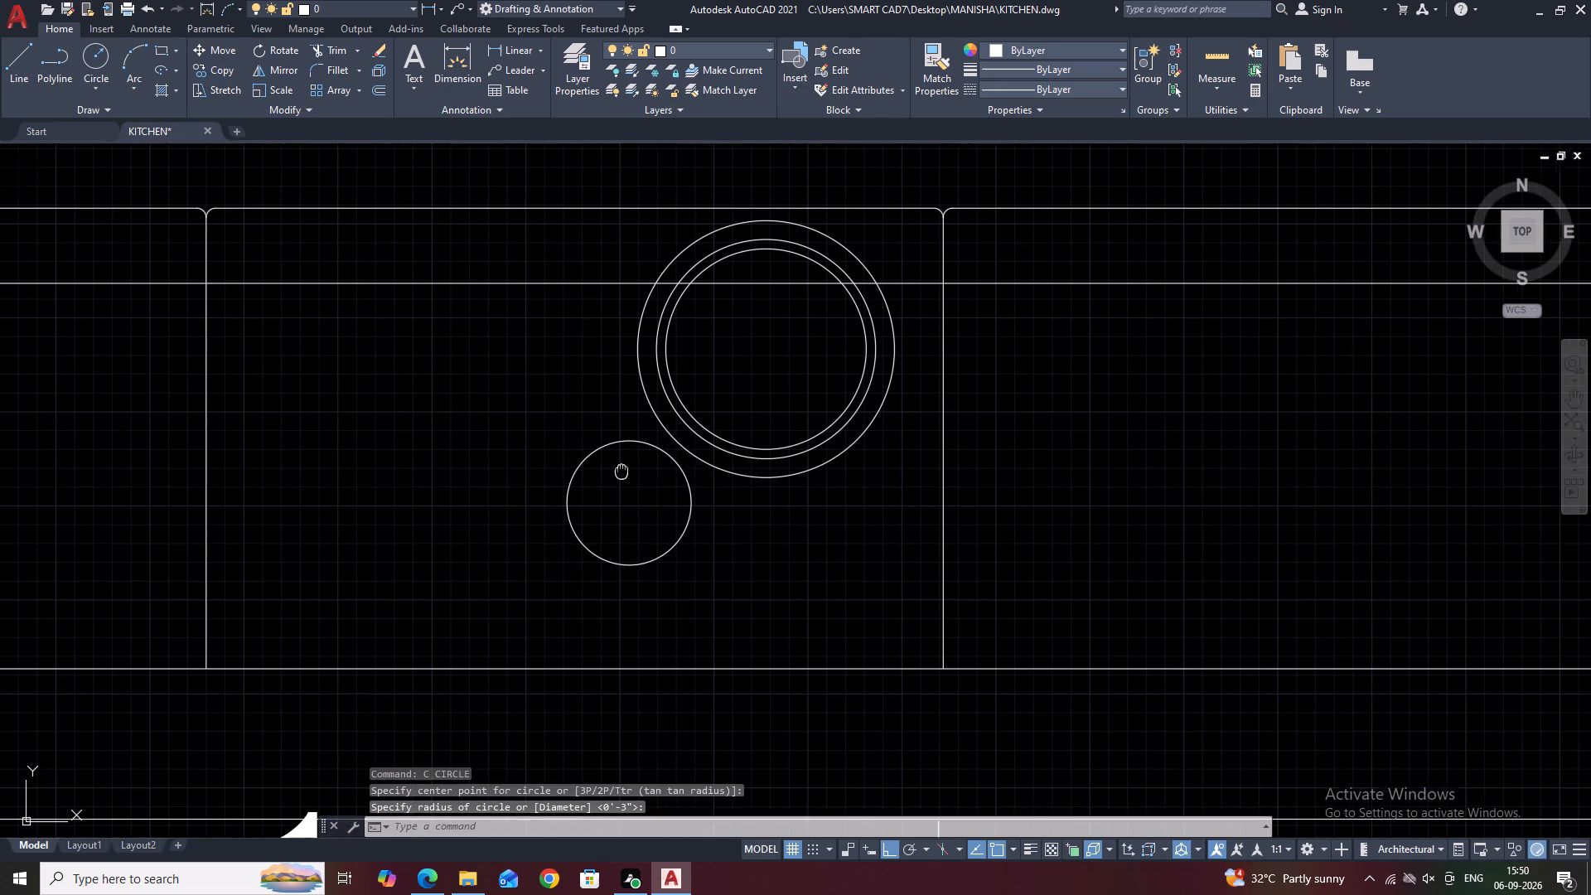
middle_drag(641, 472, 664, 458)
drag(808, 515, 791, 499)
click(744, 449)
middle_drag(759, 477, 611, 495)
key(Escape)
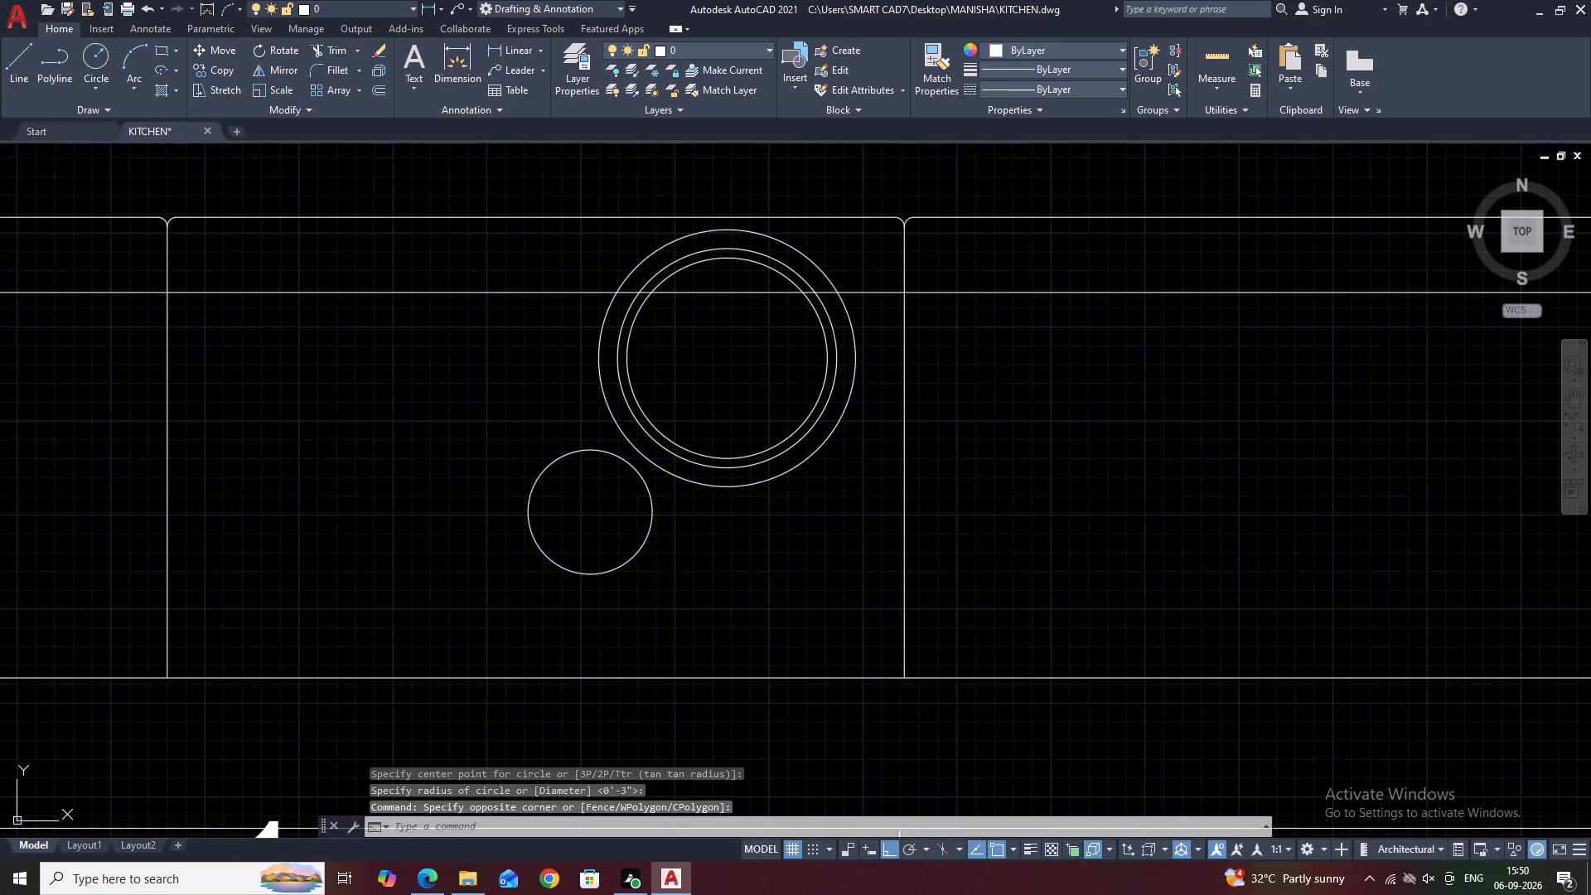
drag(673, 544, 642, 513)
click(625, 492)
middle_drag(636, 506, 579, 523)
key(m)
key(space)
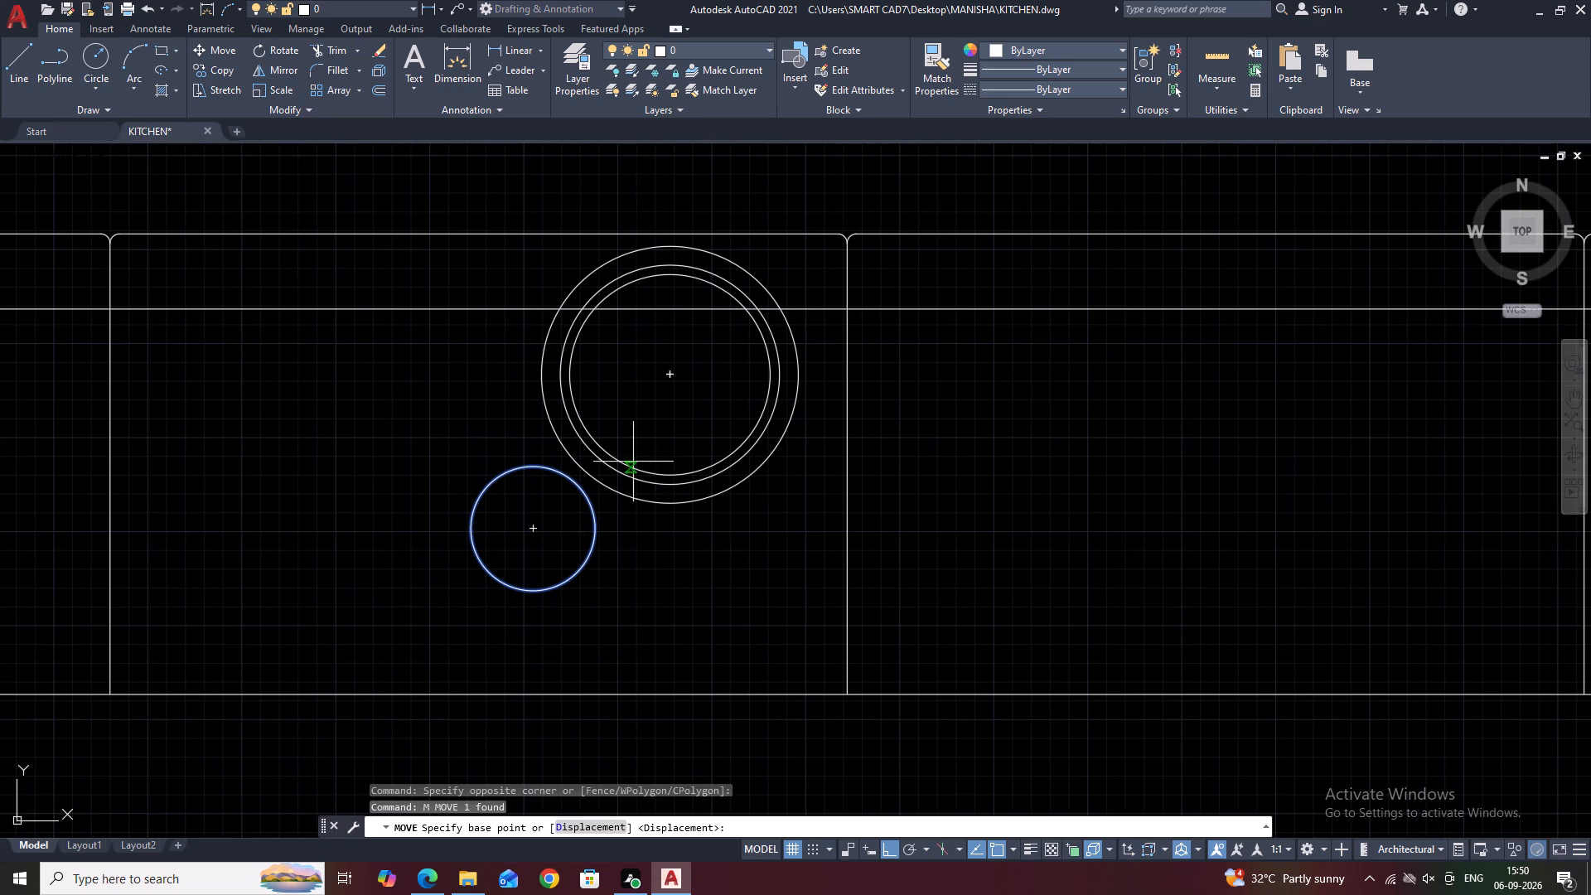
click(582, 499)
click(612, 491)
scroll(583, 486, down, 1)
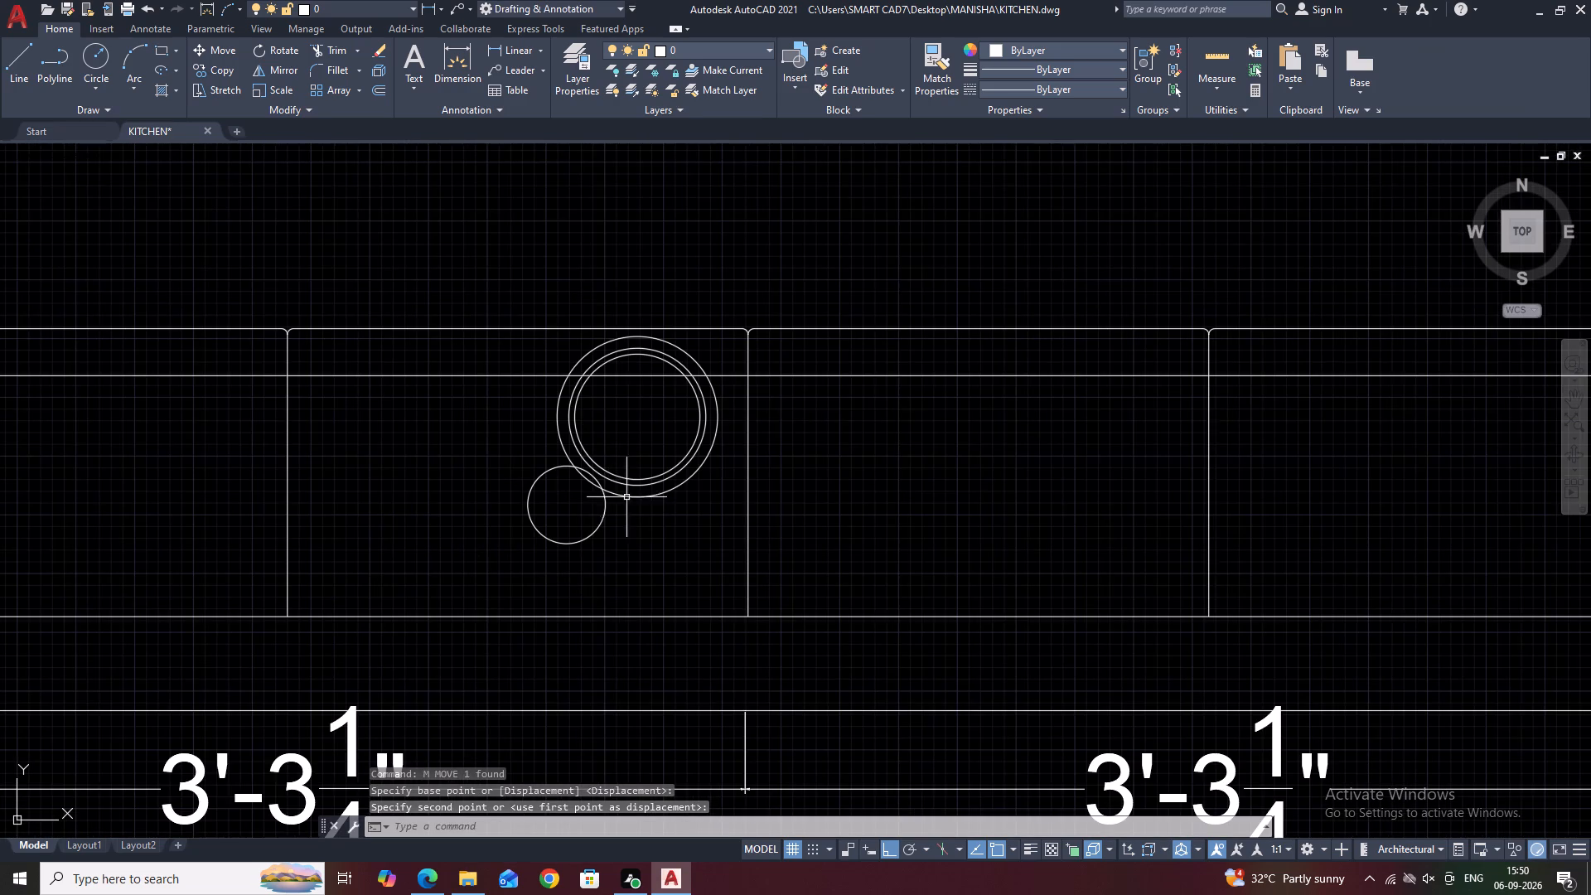
Nudge the small circle slightly down and away so it only just overlaps the outermost ring's lower-left edge.
click(635, 510)
click(602, 510)
key(m)
key(space)
scroll(585, 474, up, 3)
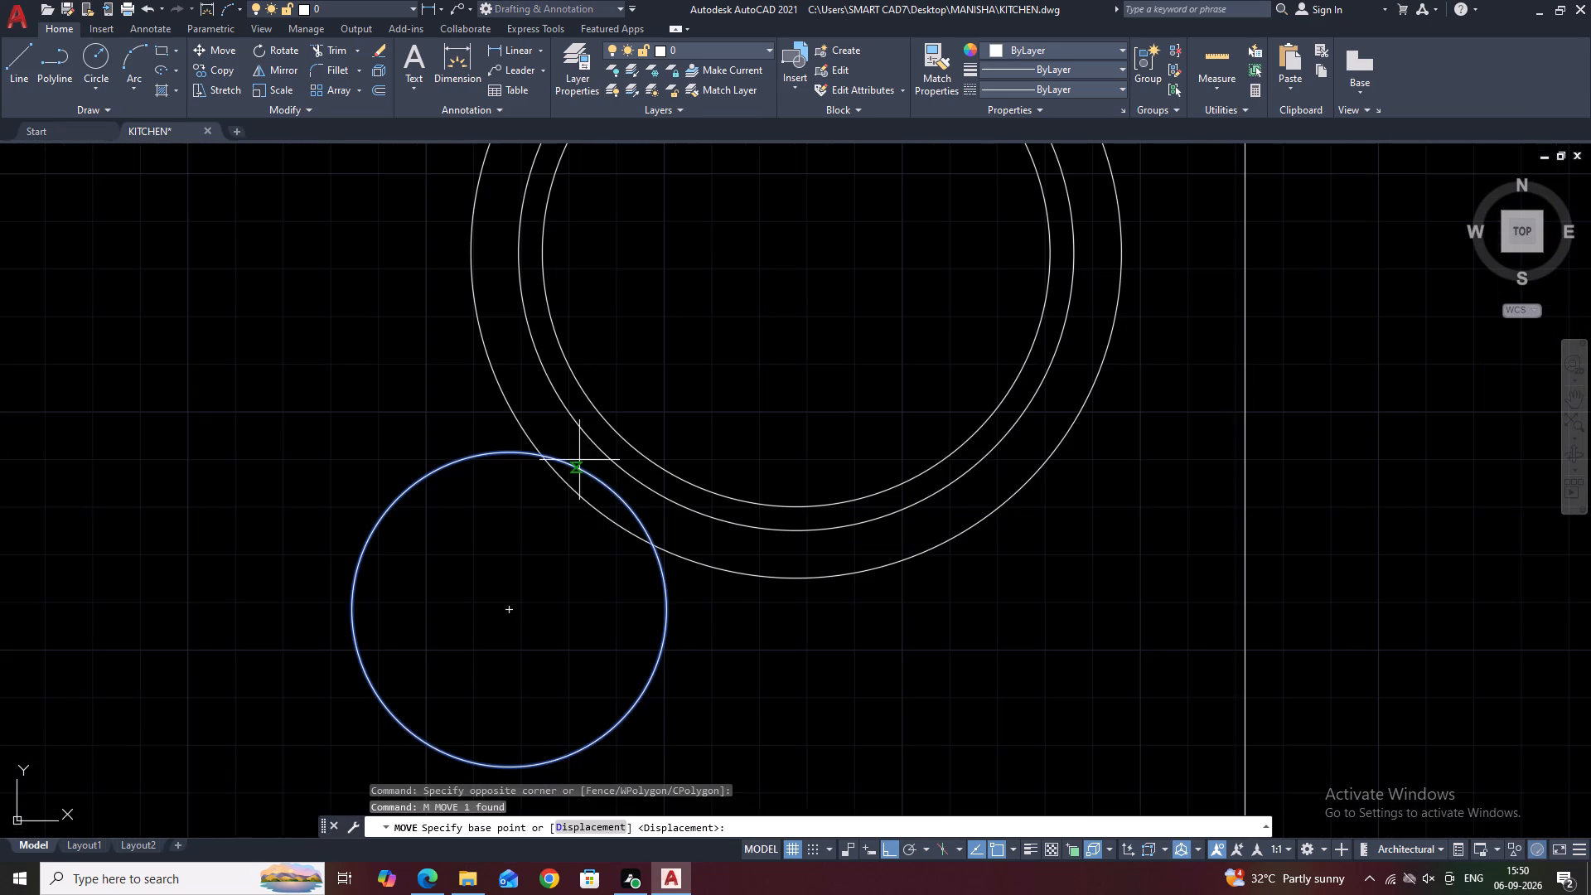
click(579, 459)
click(564, 488)
scroll(506, 456, down, 2)
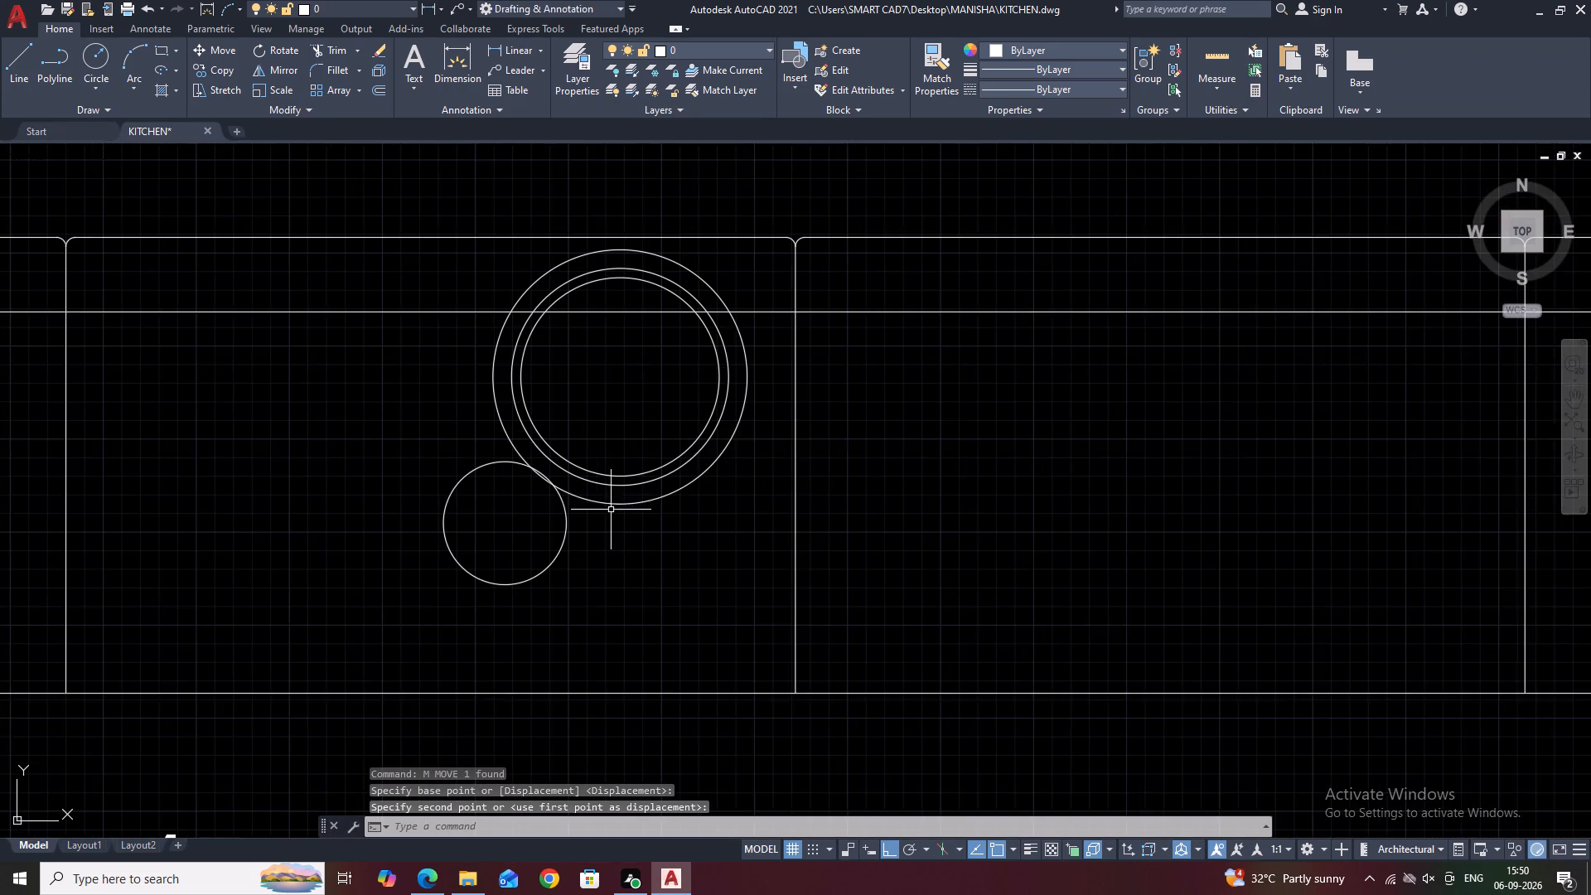
middle_drag(625, 512, 672, 488)
middle_drag(663, 572, 689, 490)
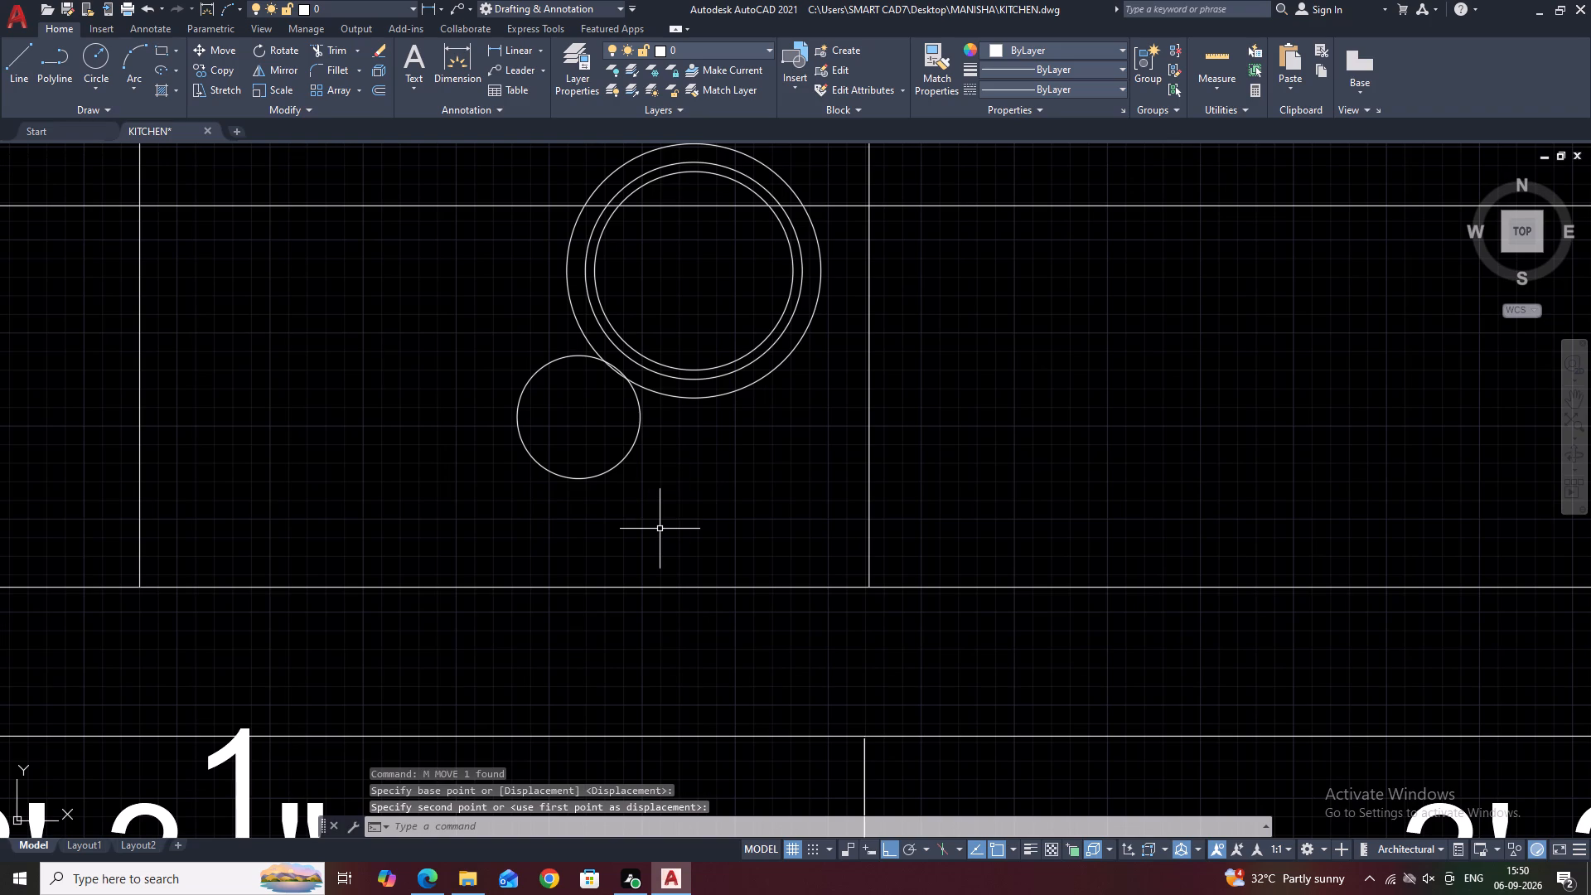
Draw an even smaller circle just below the concentric circles, to the right of the existing small circle.
key(c)
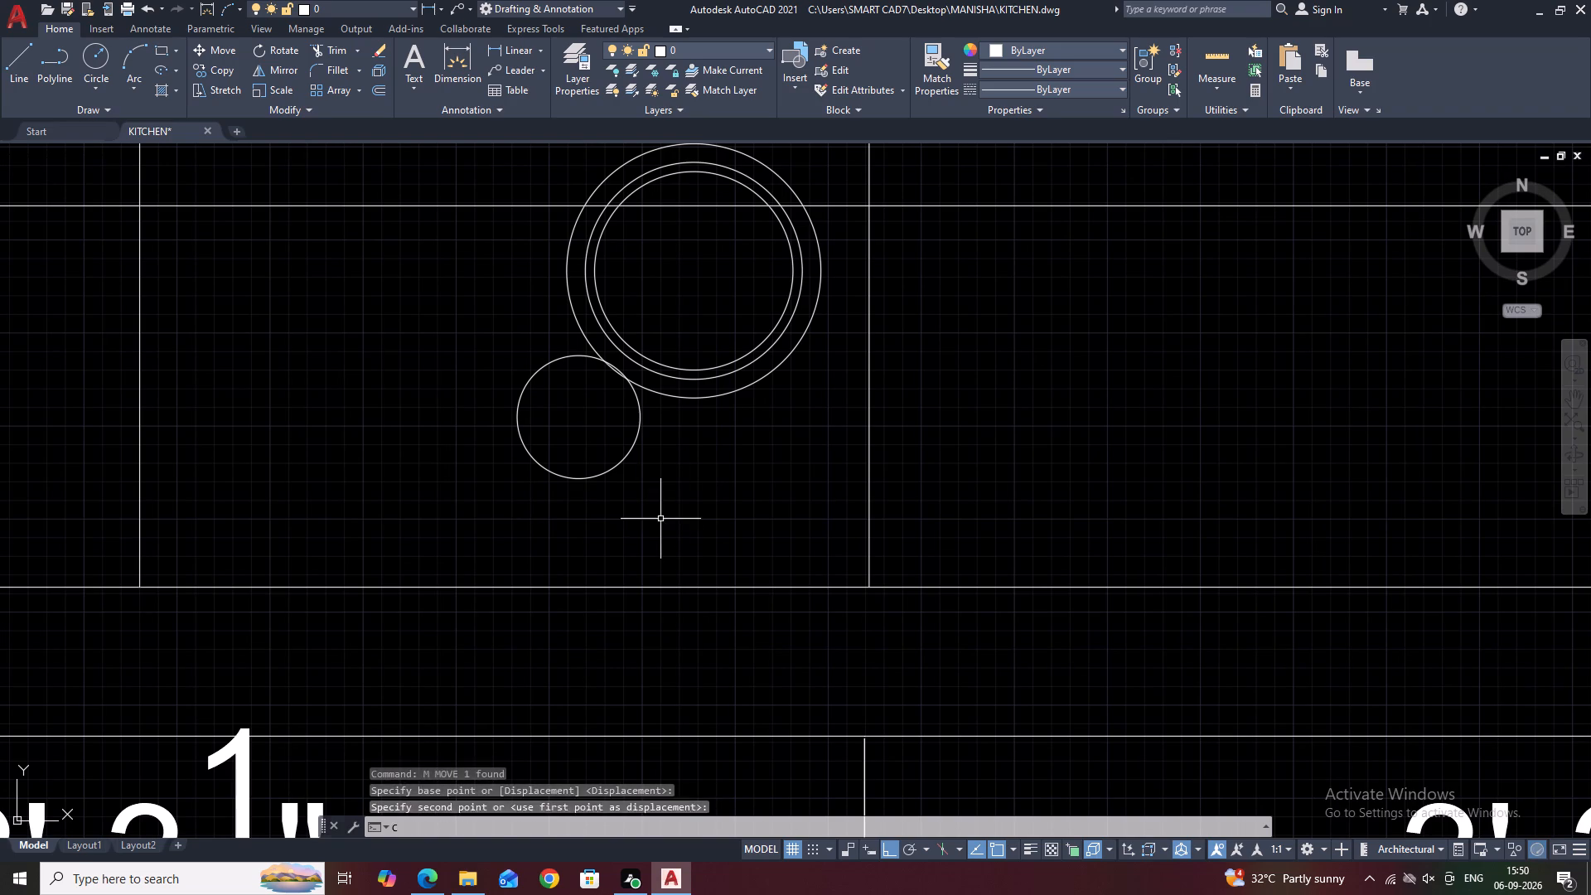
key(space)
scroll(689, 441, up, 1)
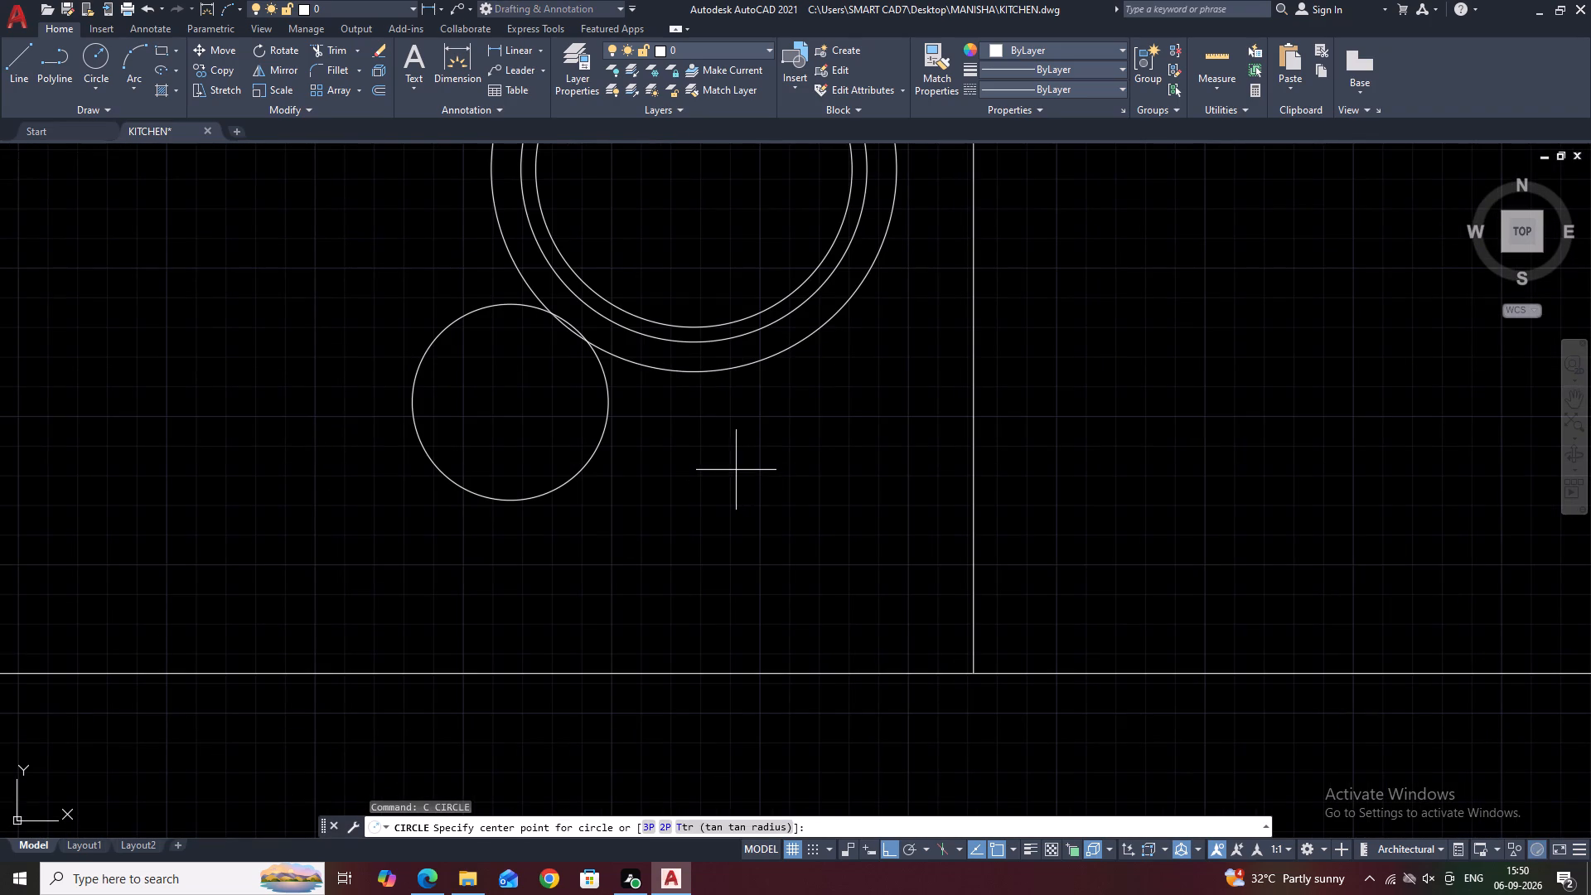
click(736, 470)
click(789, 507)
Draw a three-point arc from the top of the smallest circle around its right side to its lower-left edge.
key(a)
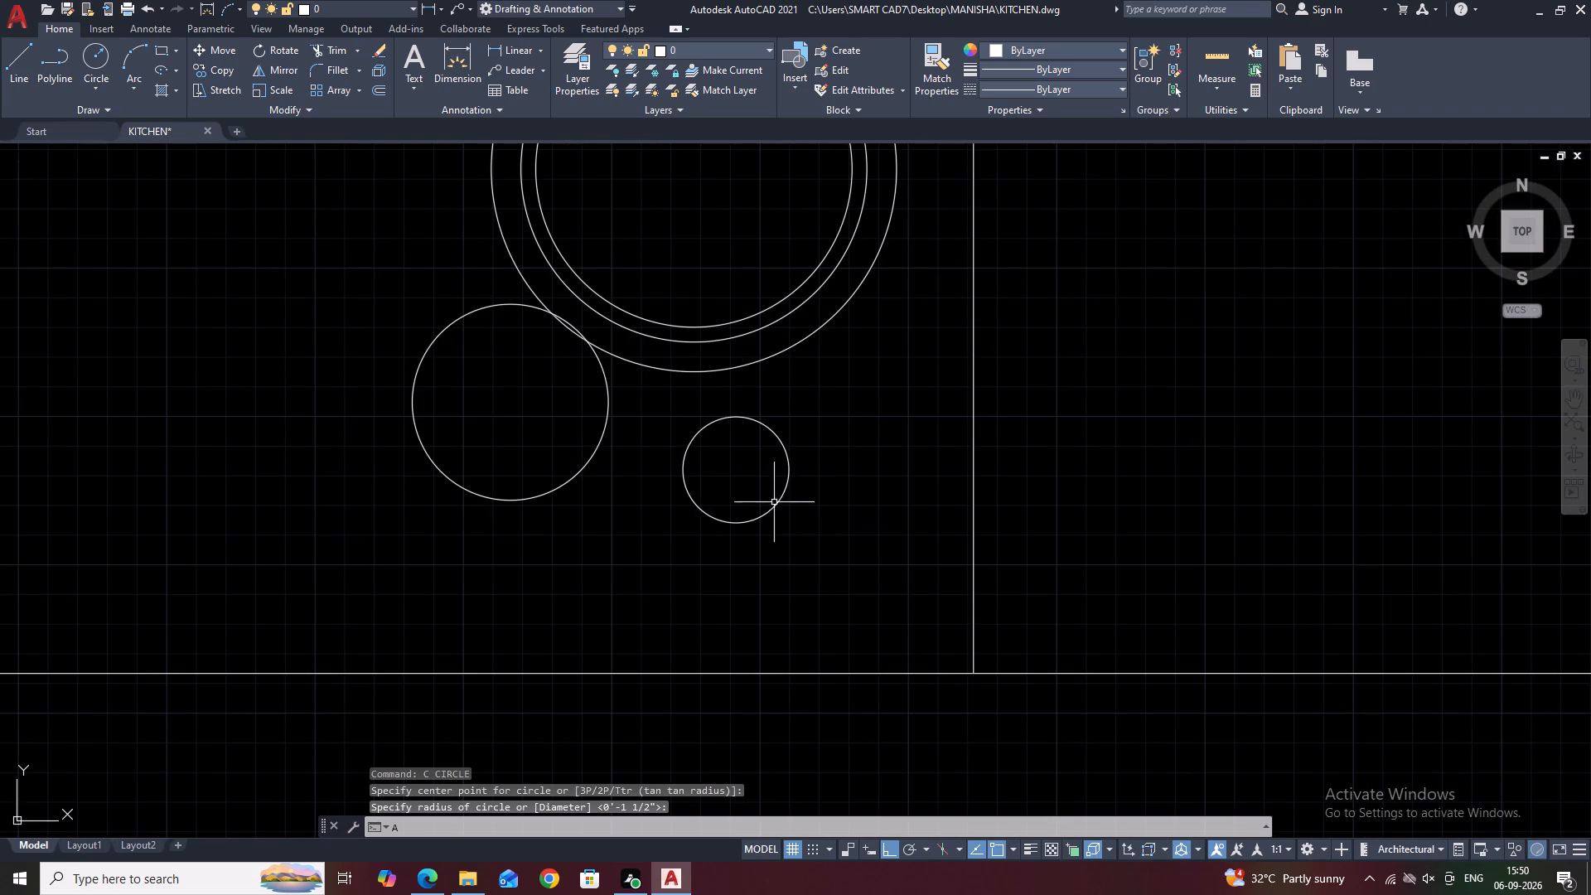
key(space)
click(739, 413)
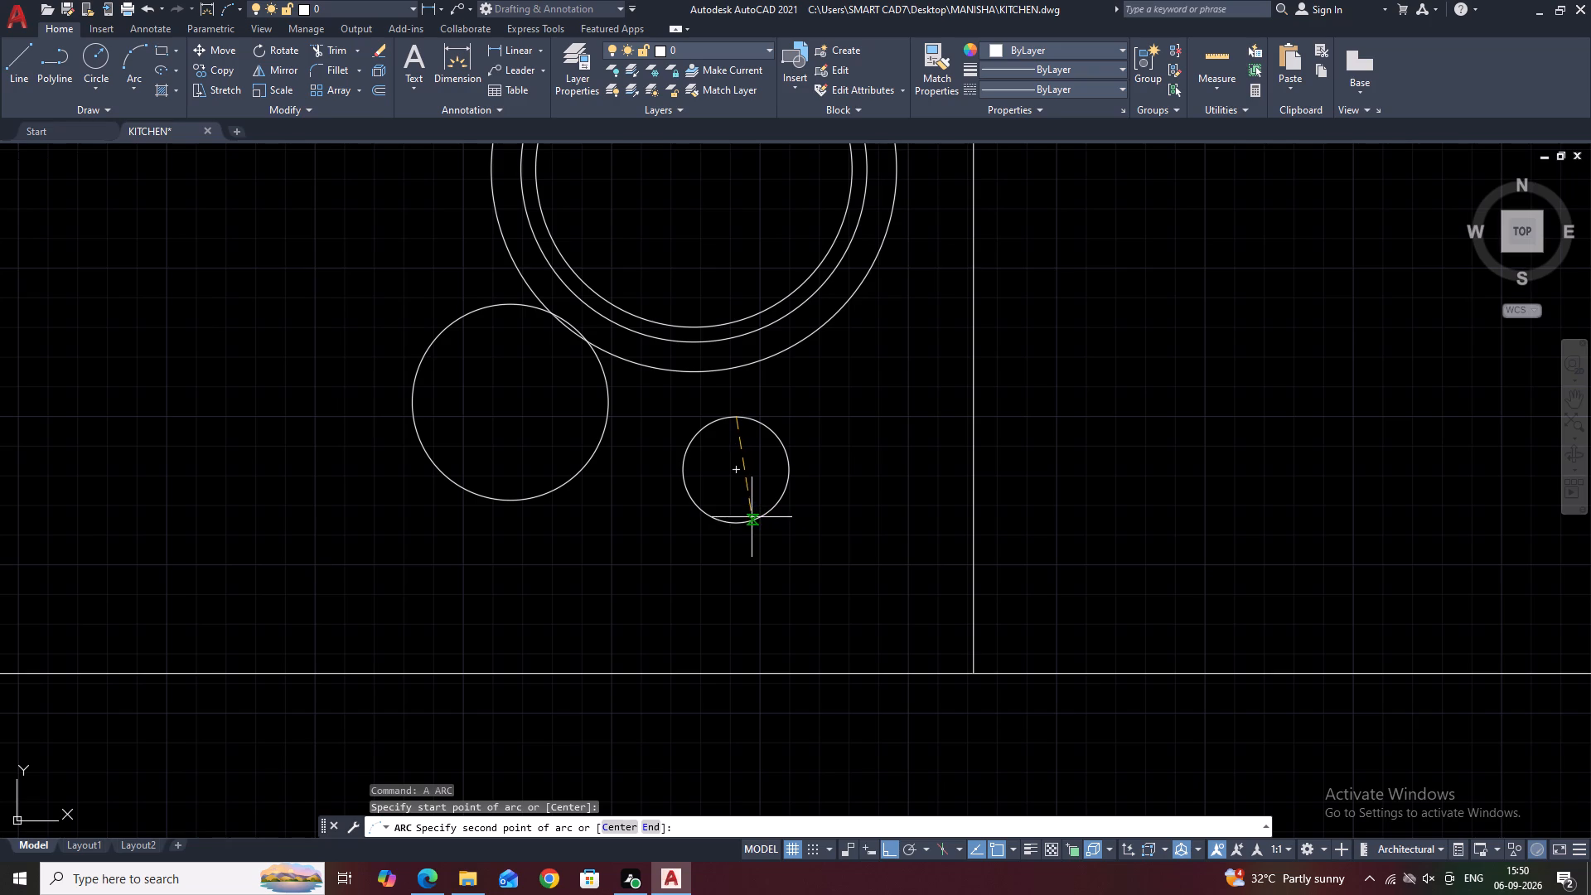
click(744, 522)
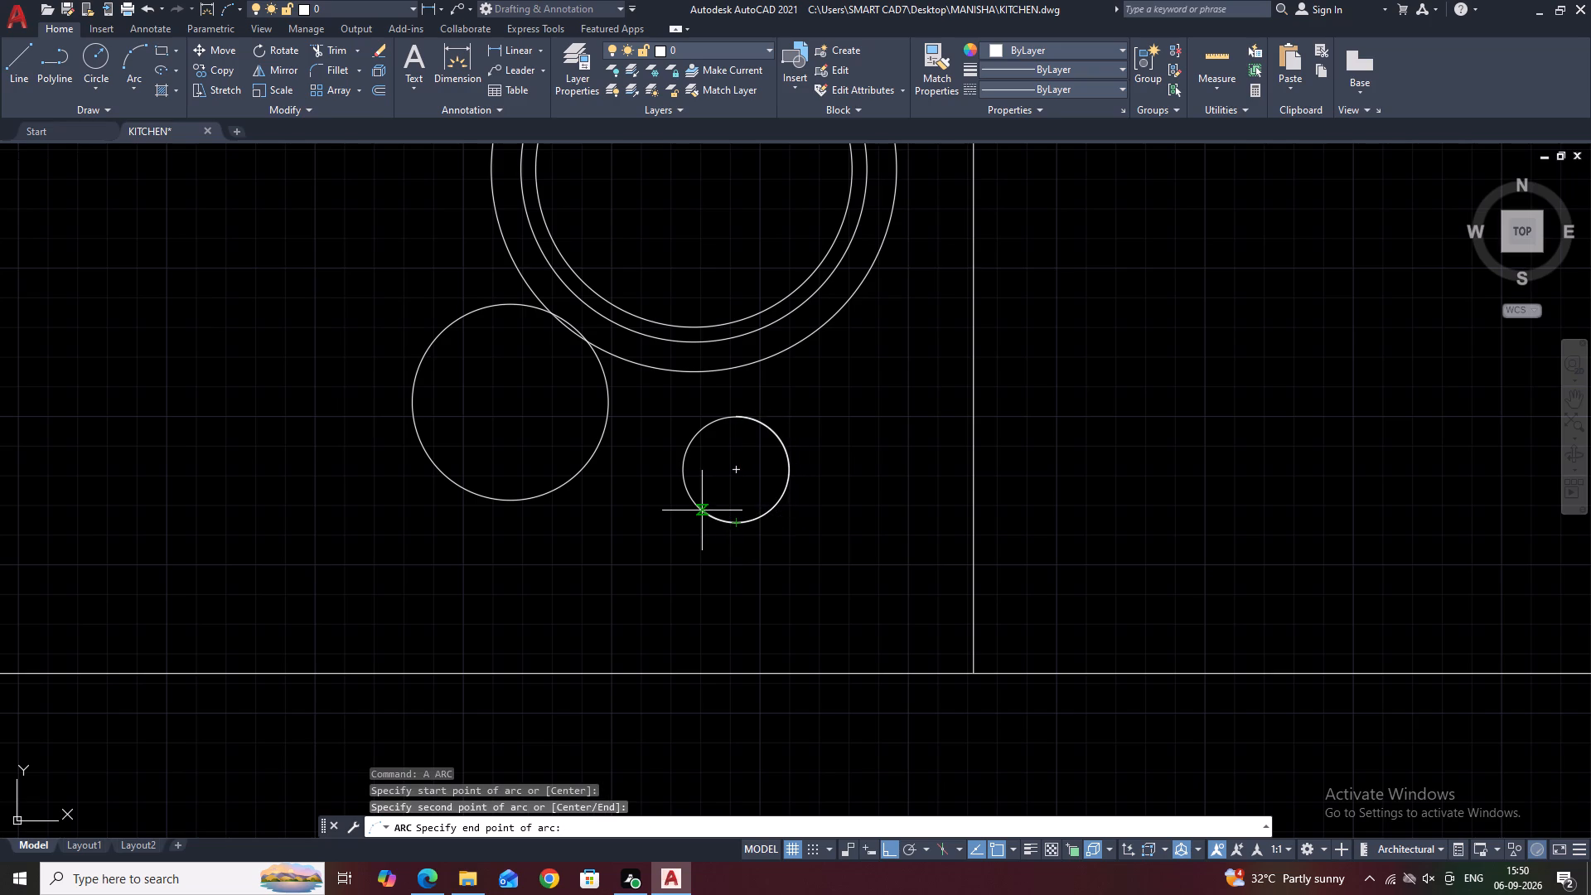
click(708, 510)
middle_drag(690, 429, 707, 438)
scroll(779, 460, up, 2)
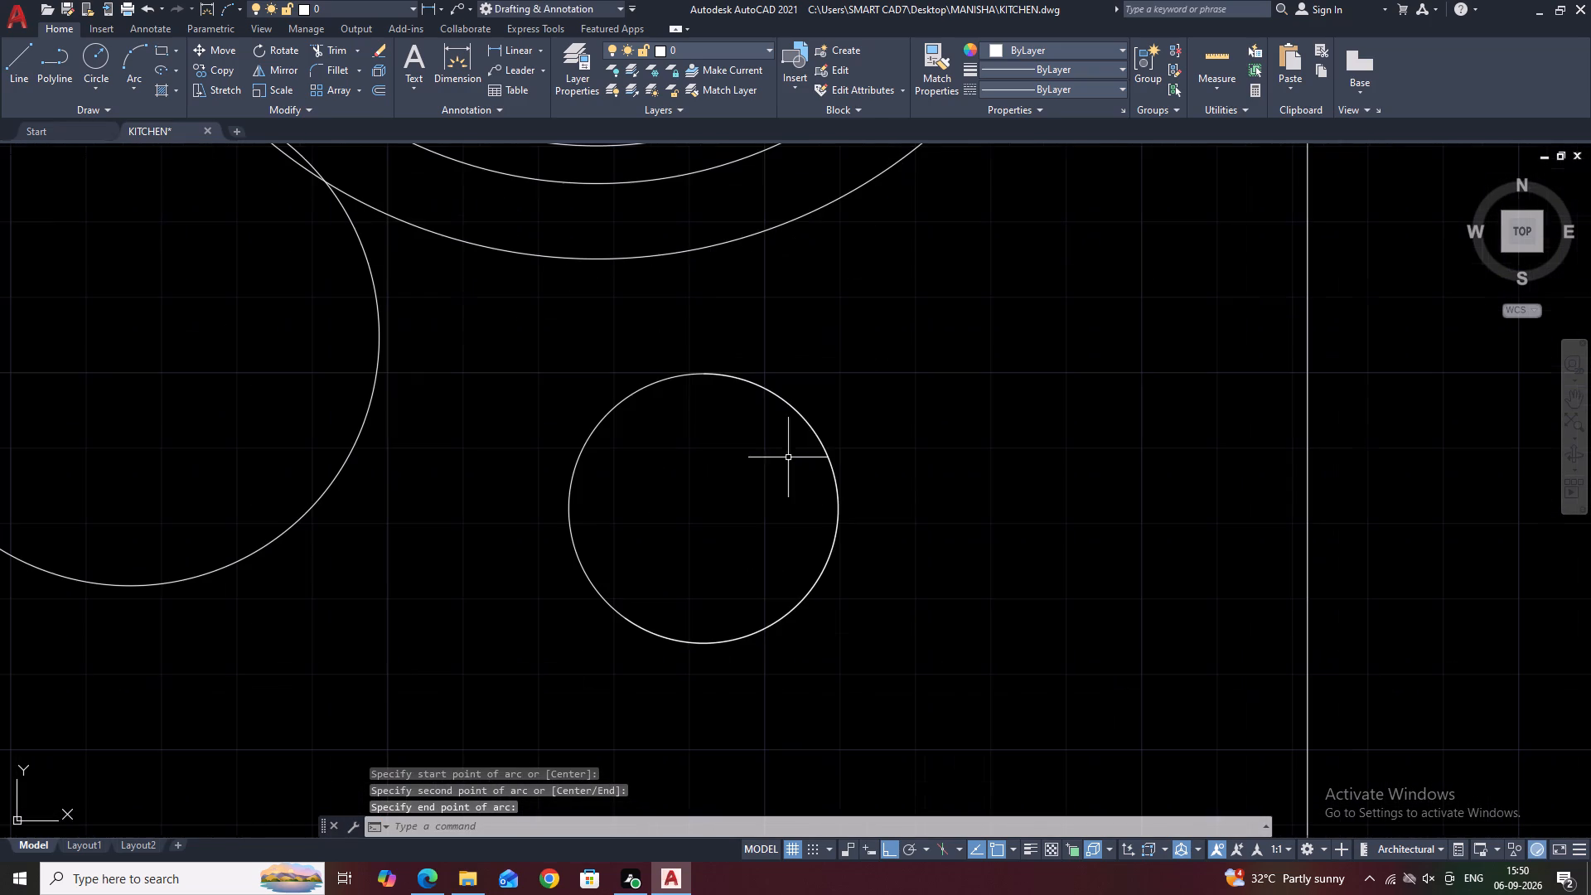
Stretch the arc's midpoint outward so it bulges past the right side of the smallest circle as a crescent.
click(832, 470)
scroll(829, 527, up, 1)
click(835, 564)
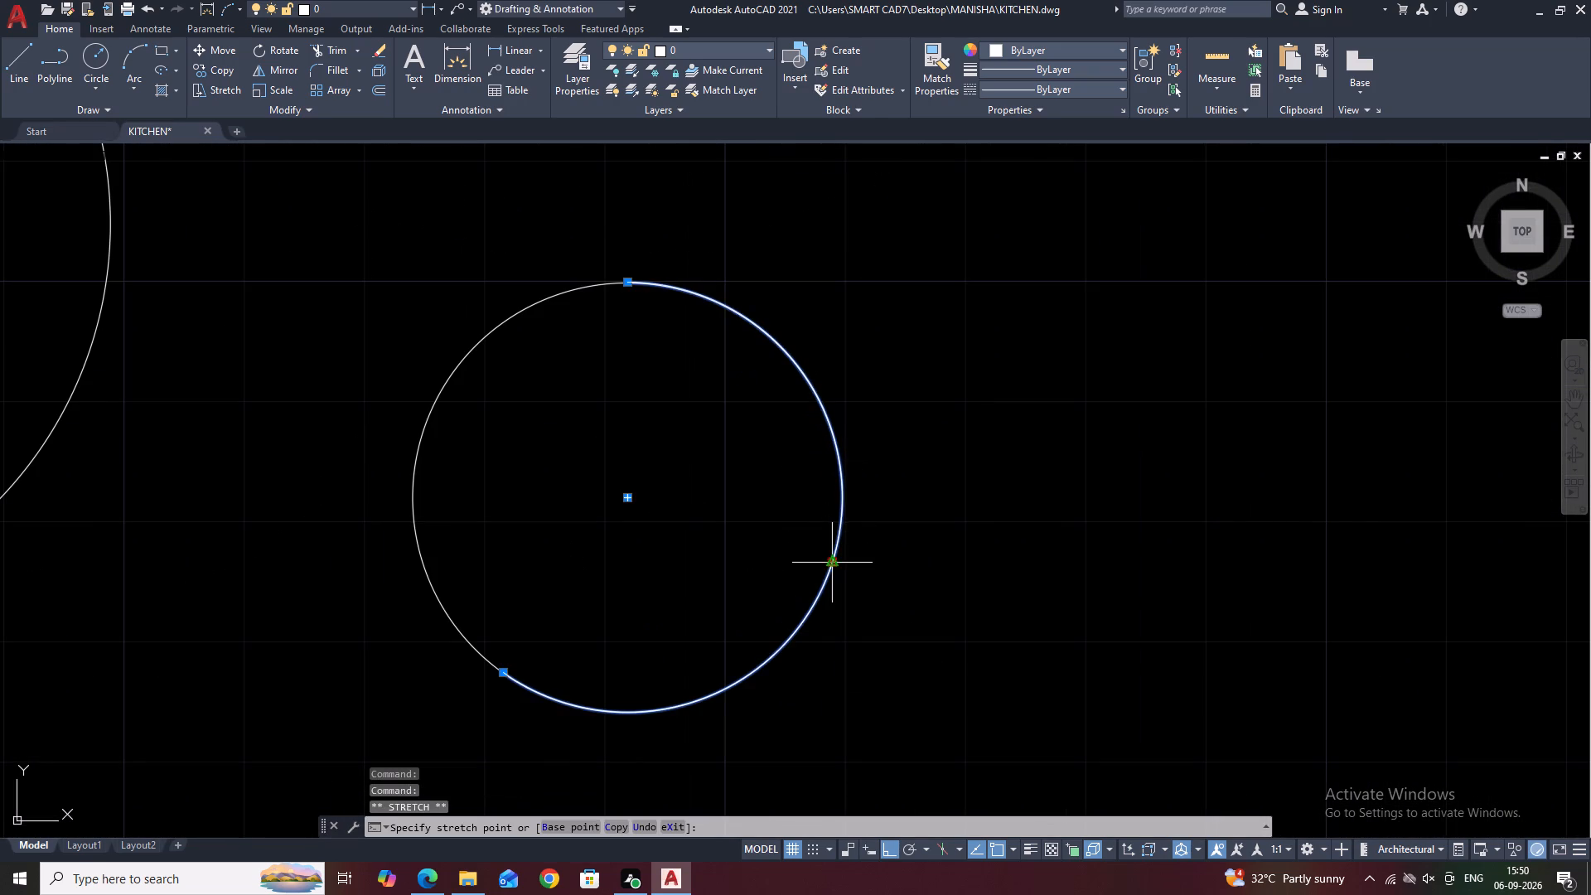
click(894, 571)
scroll(822, 490, down, 3)
middle_drag(926, 496, 898, 435)
key(Escape)
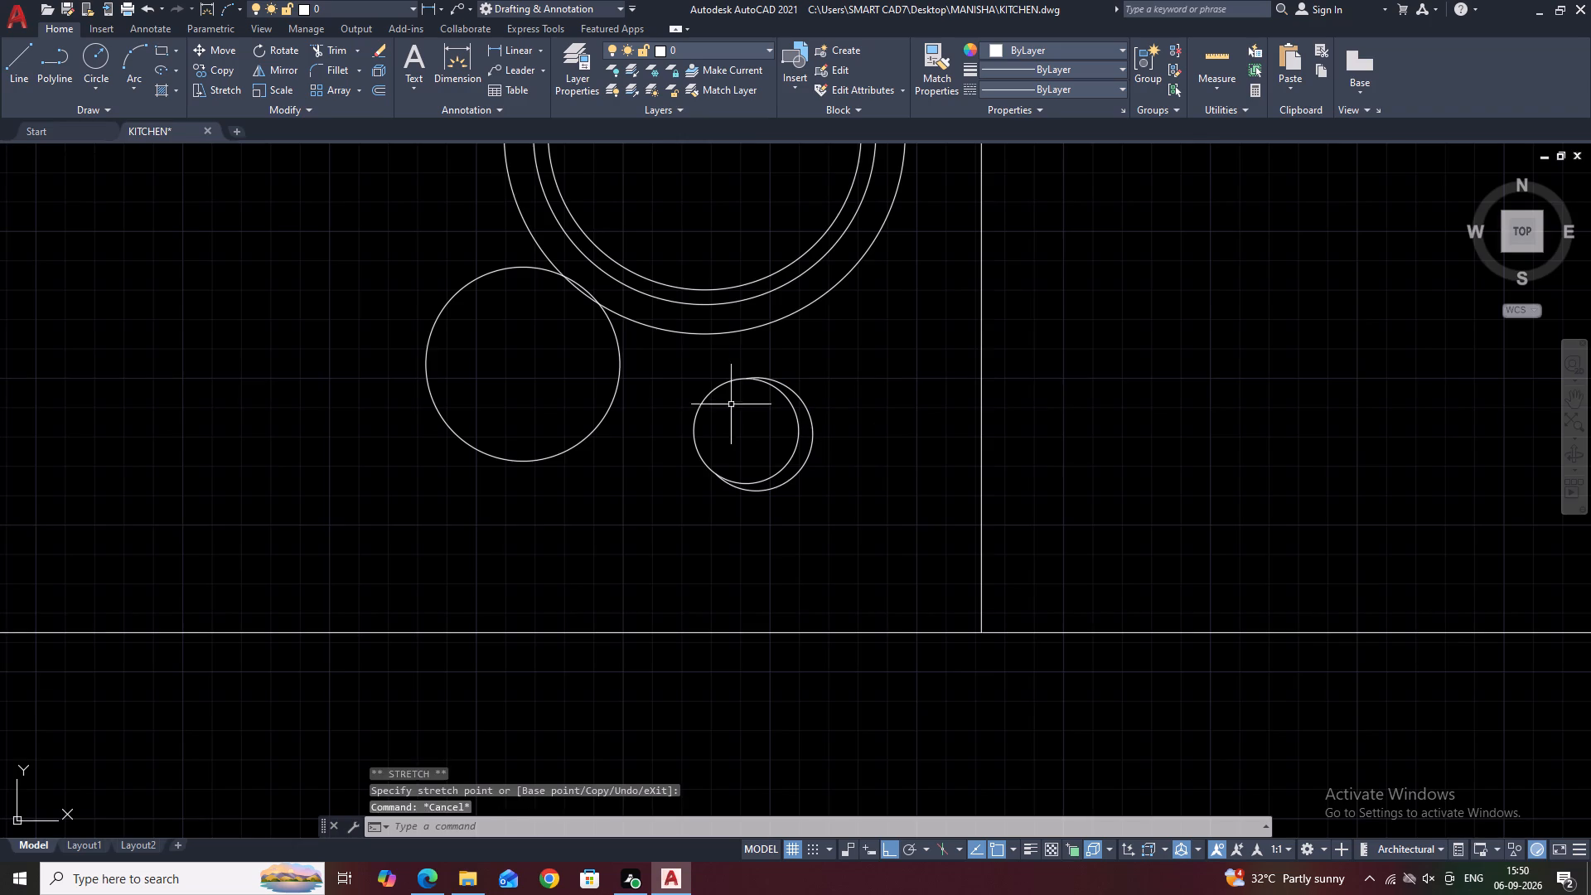
Draw two small arcs meeting at a point to form a curved spout on the smallest circle's upper-left edge.
scroll(713, 399, down, 1)
middle_drag(781, 437, 854, 432)
middle_drag(668, 416, 689, 441)
text(A)
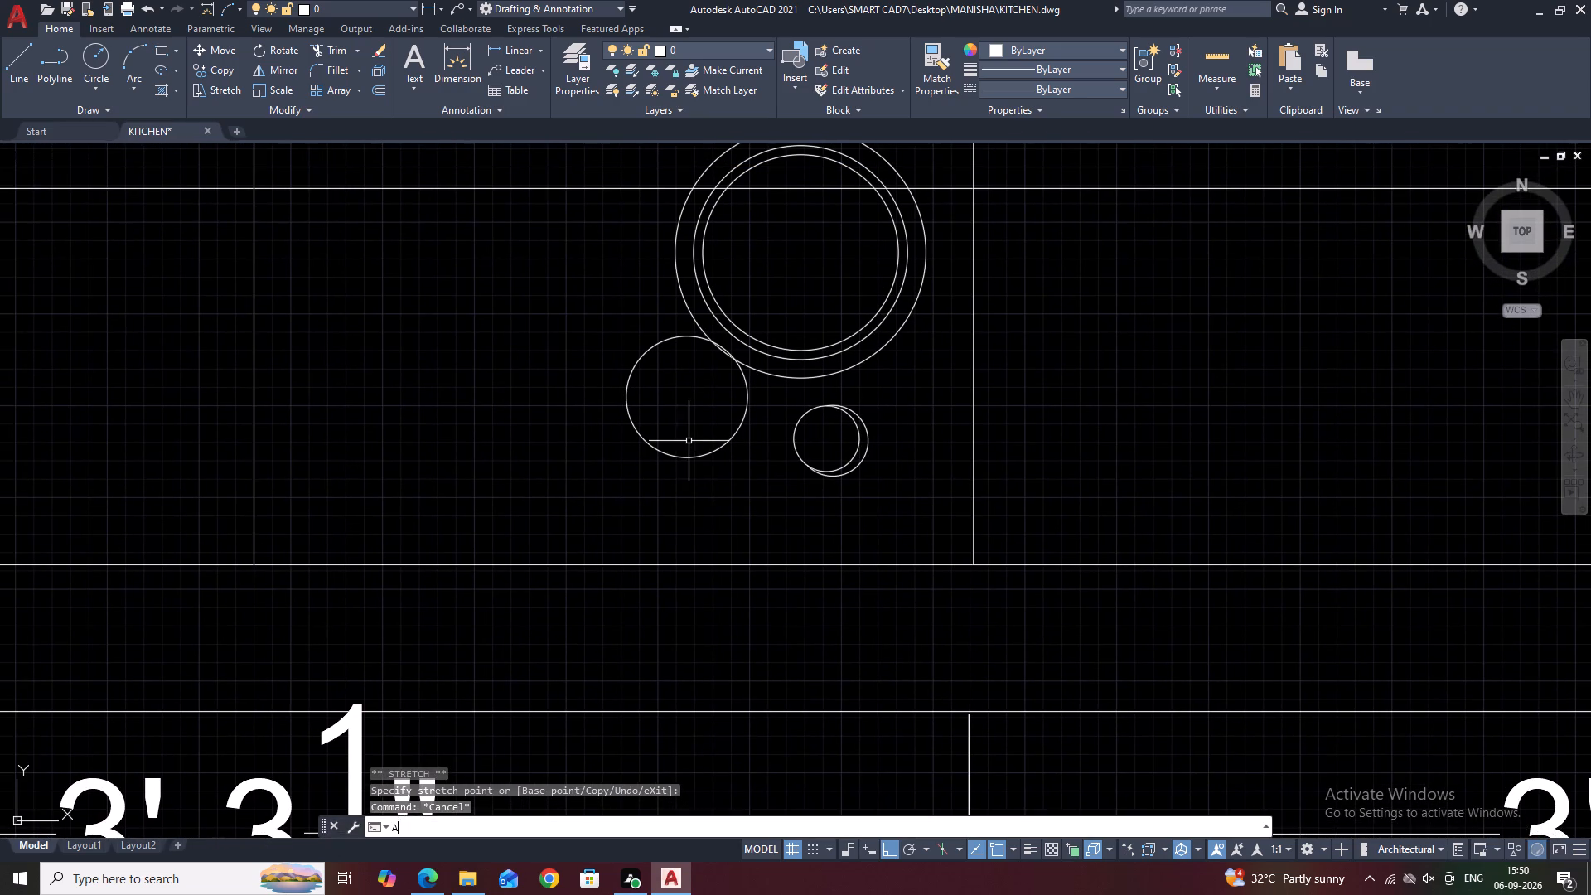
key(space)
scroll(774, 441, up, 2)
click(818, 417)
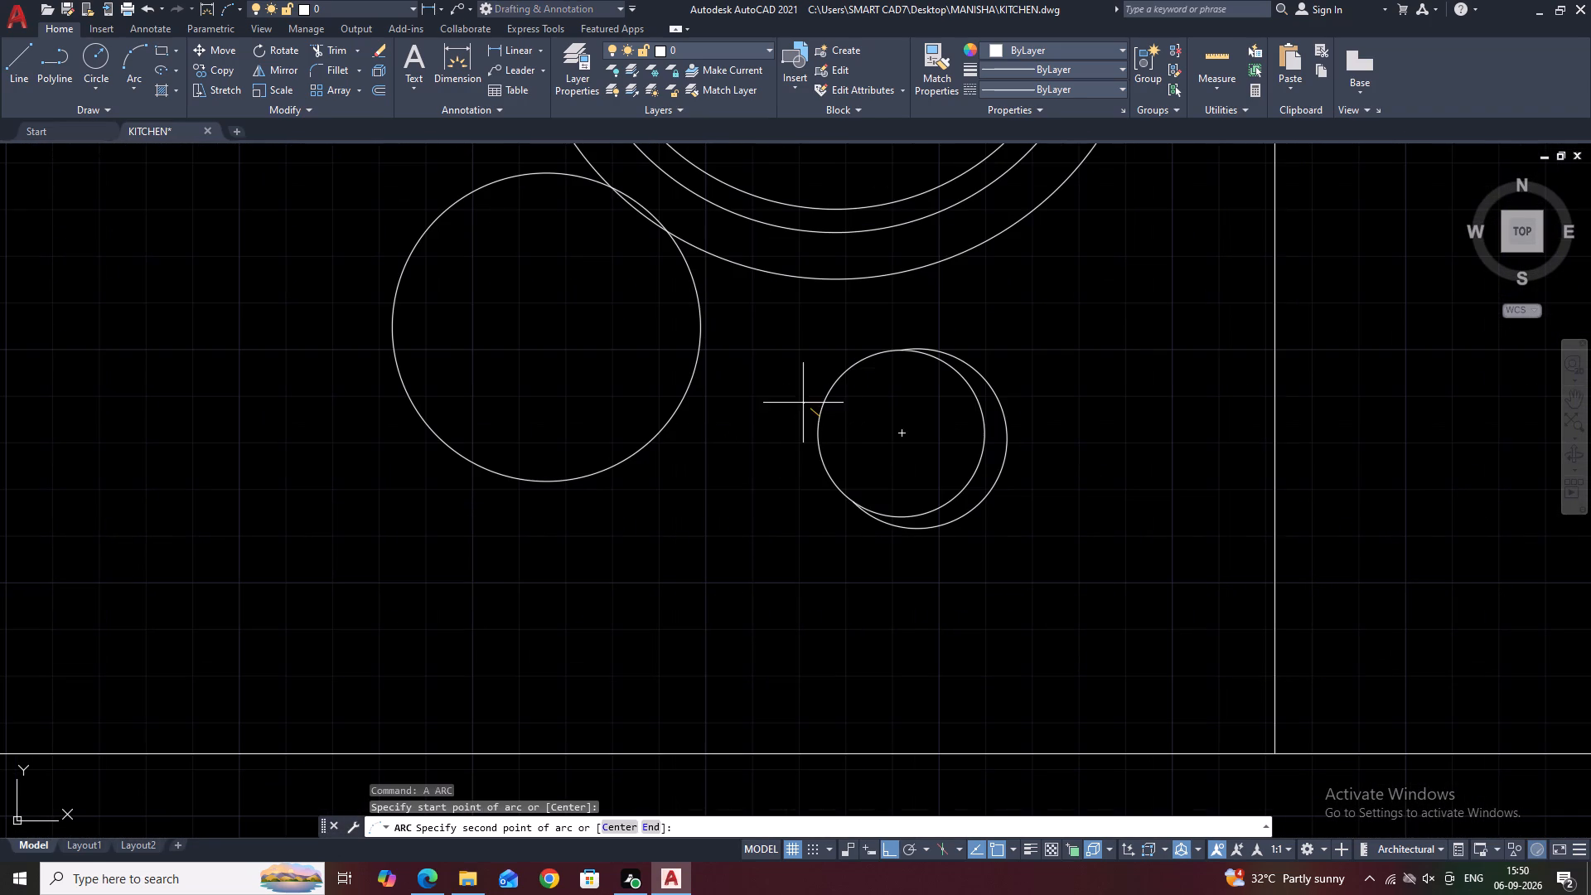
click(796, 398)
click(794, 385)
key(space)
click(793, 384)
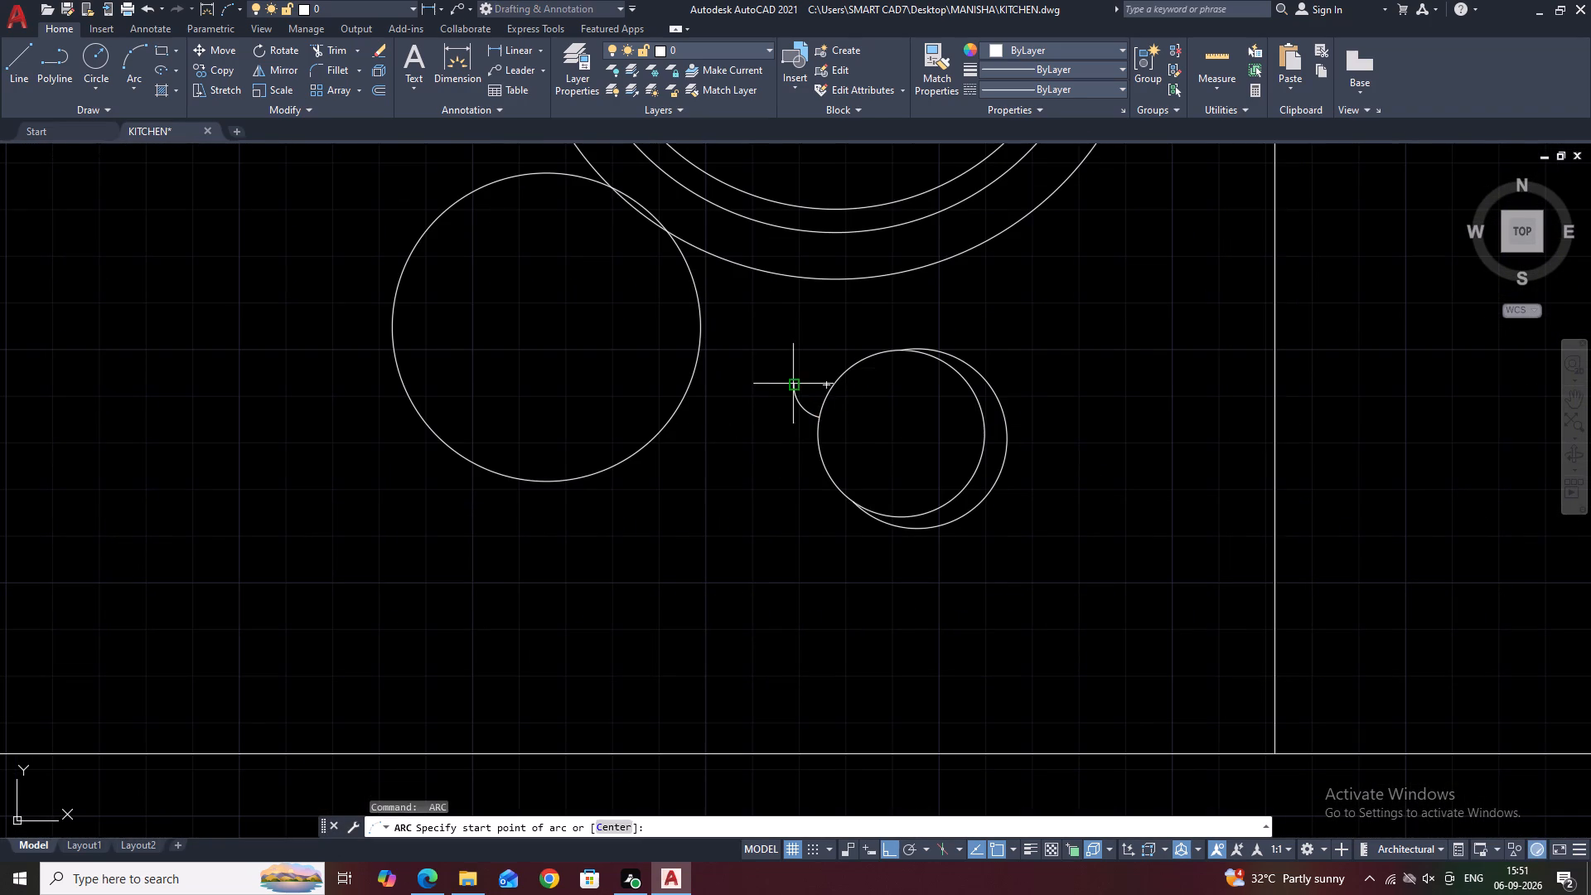
click(821, 406)
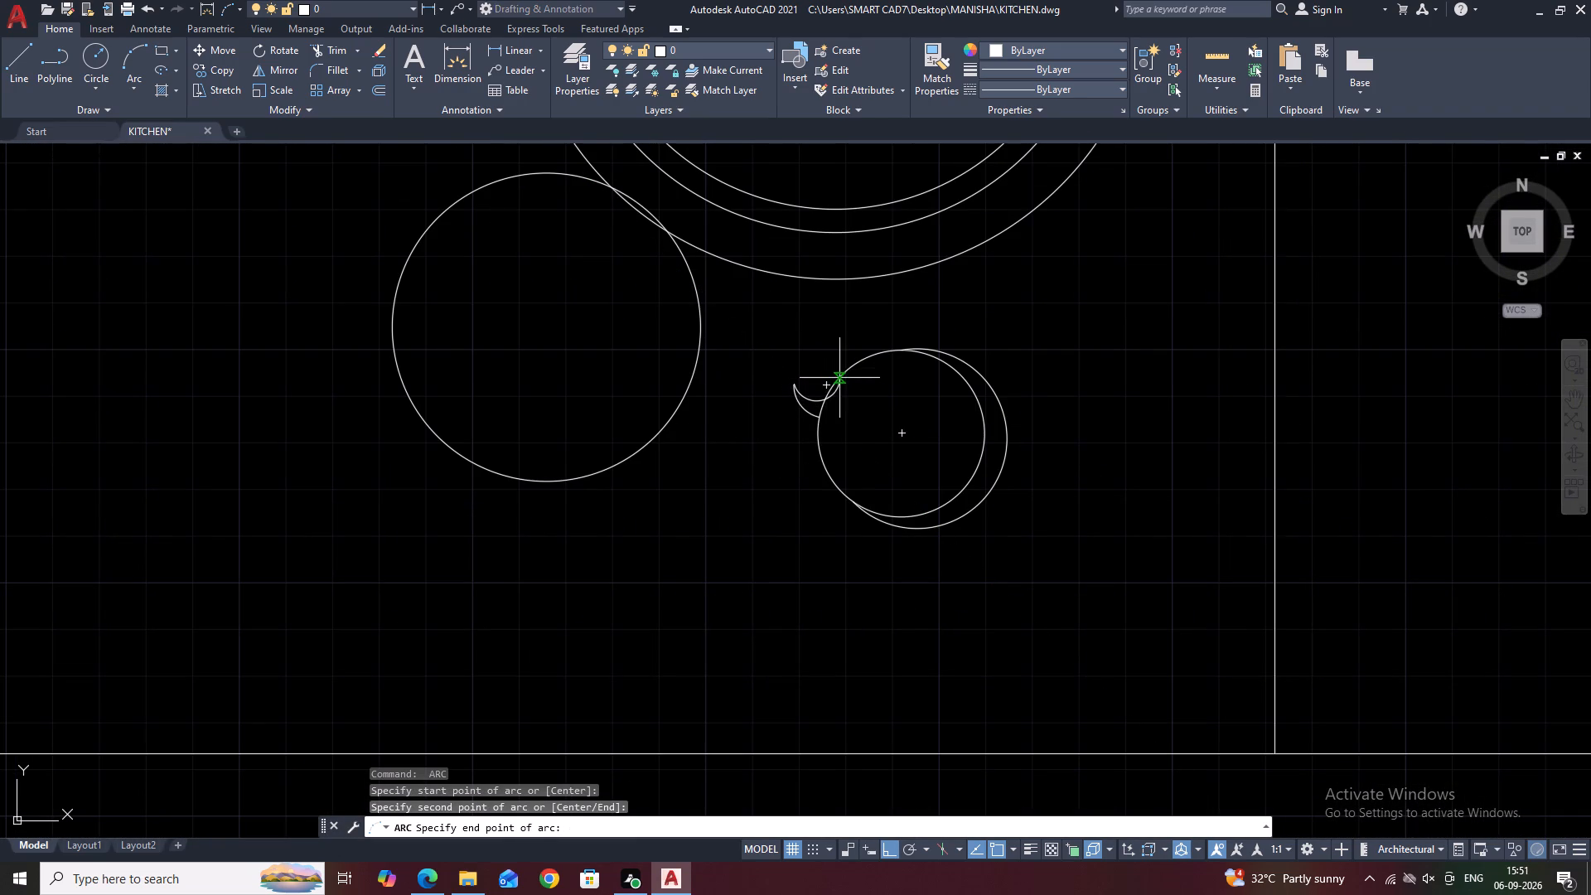
click(841, 379)
Draw two arcs on the upper-left edge of the larger single circle to outline a similar pointed spout.
middle_drag(579, 358, 902, 423)
scroll(787, 407, down, 1)
middle_drag(711, 358, 771, 433)
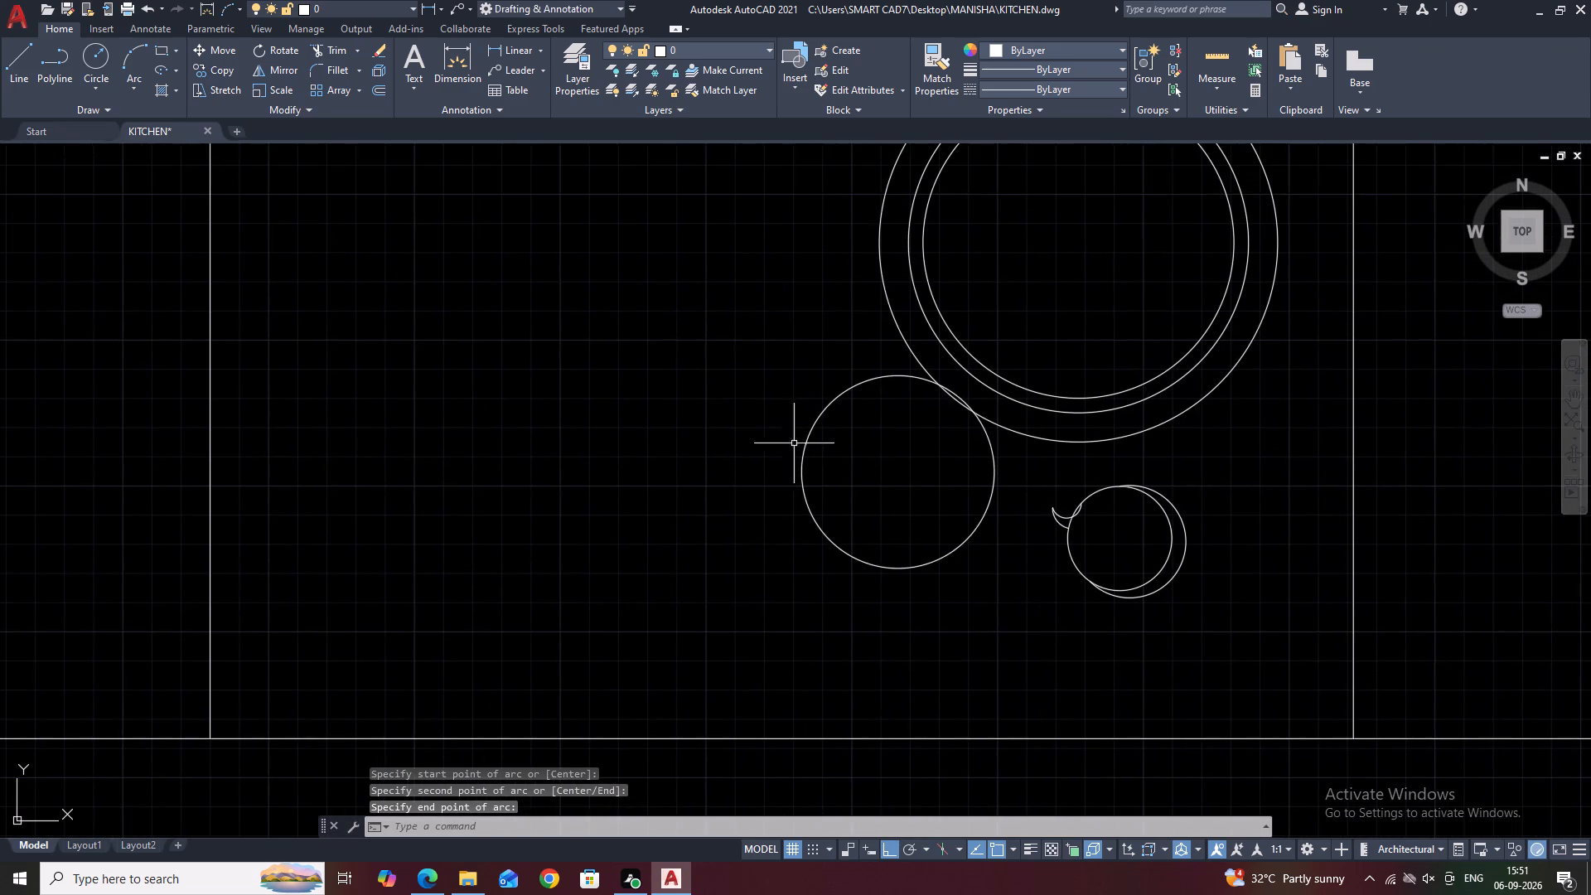
key(space)
click(800, 455)
click(754, 433)
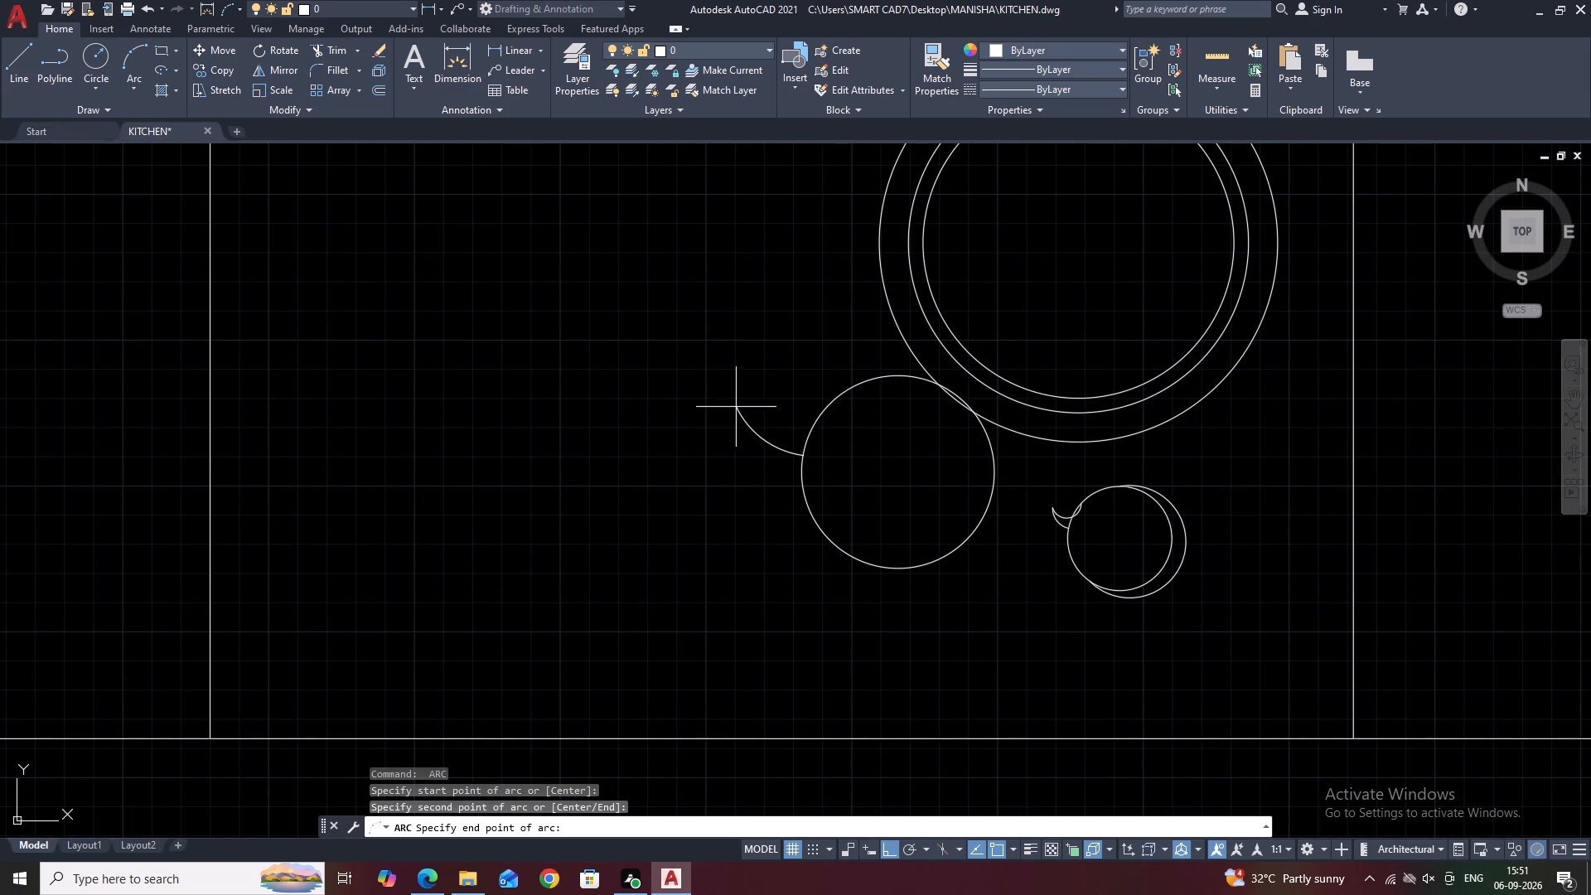
click(735, 403)
key(space)
click(735, 403)
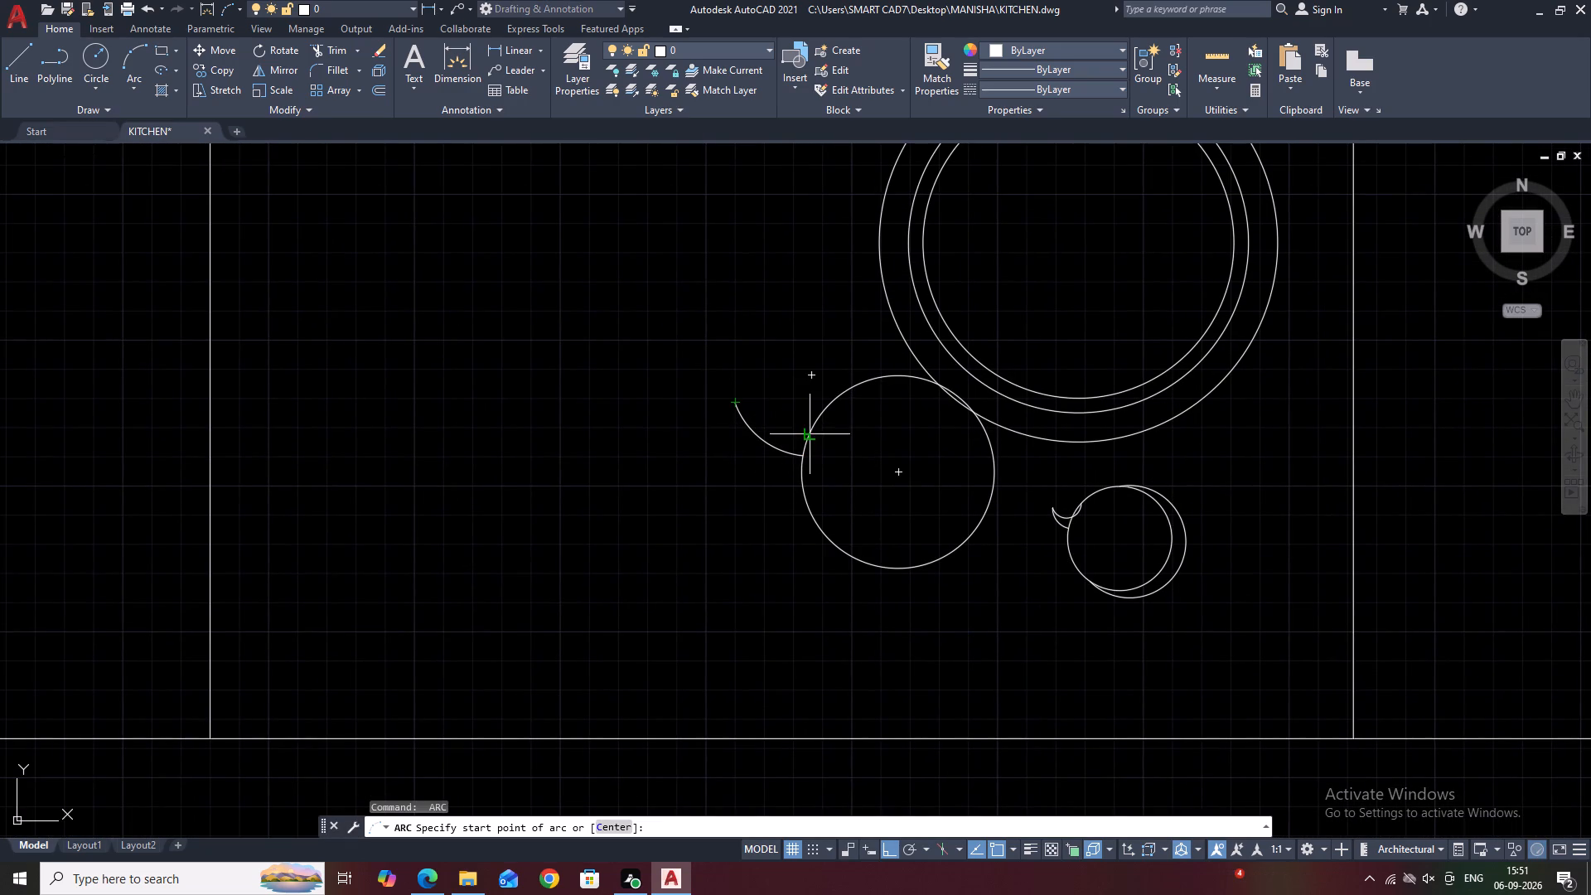
click(810, 433)
click(733, 406)
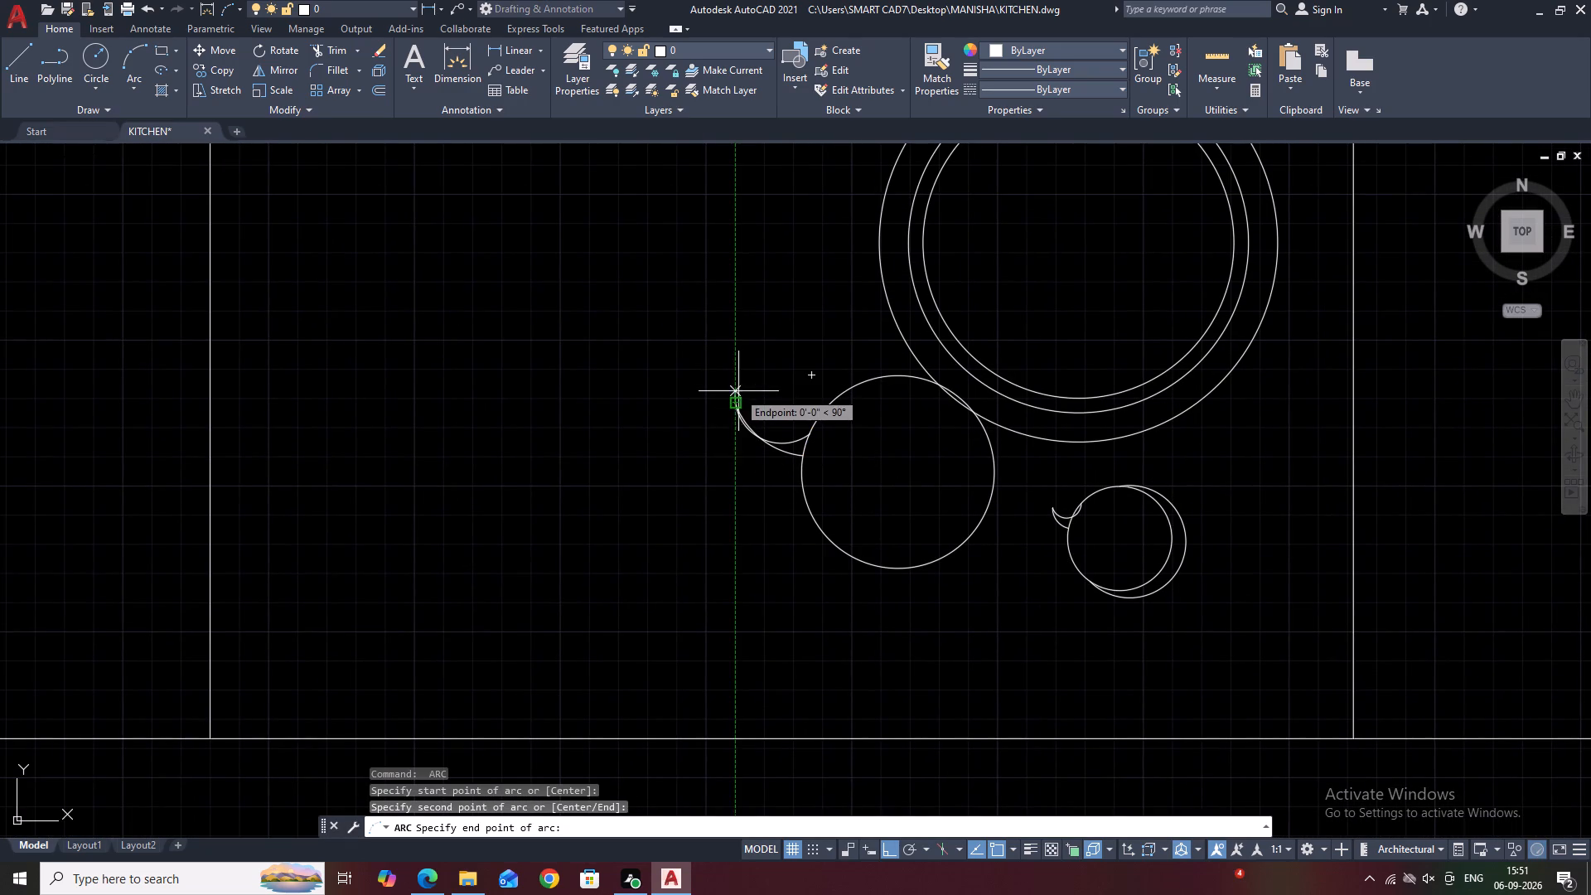
click(717, 396)
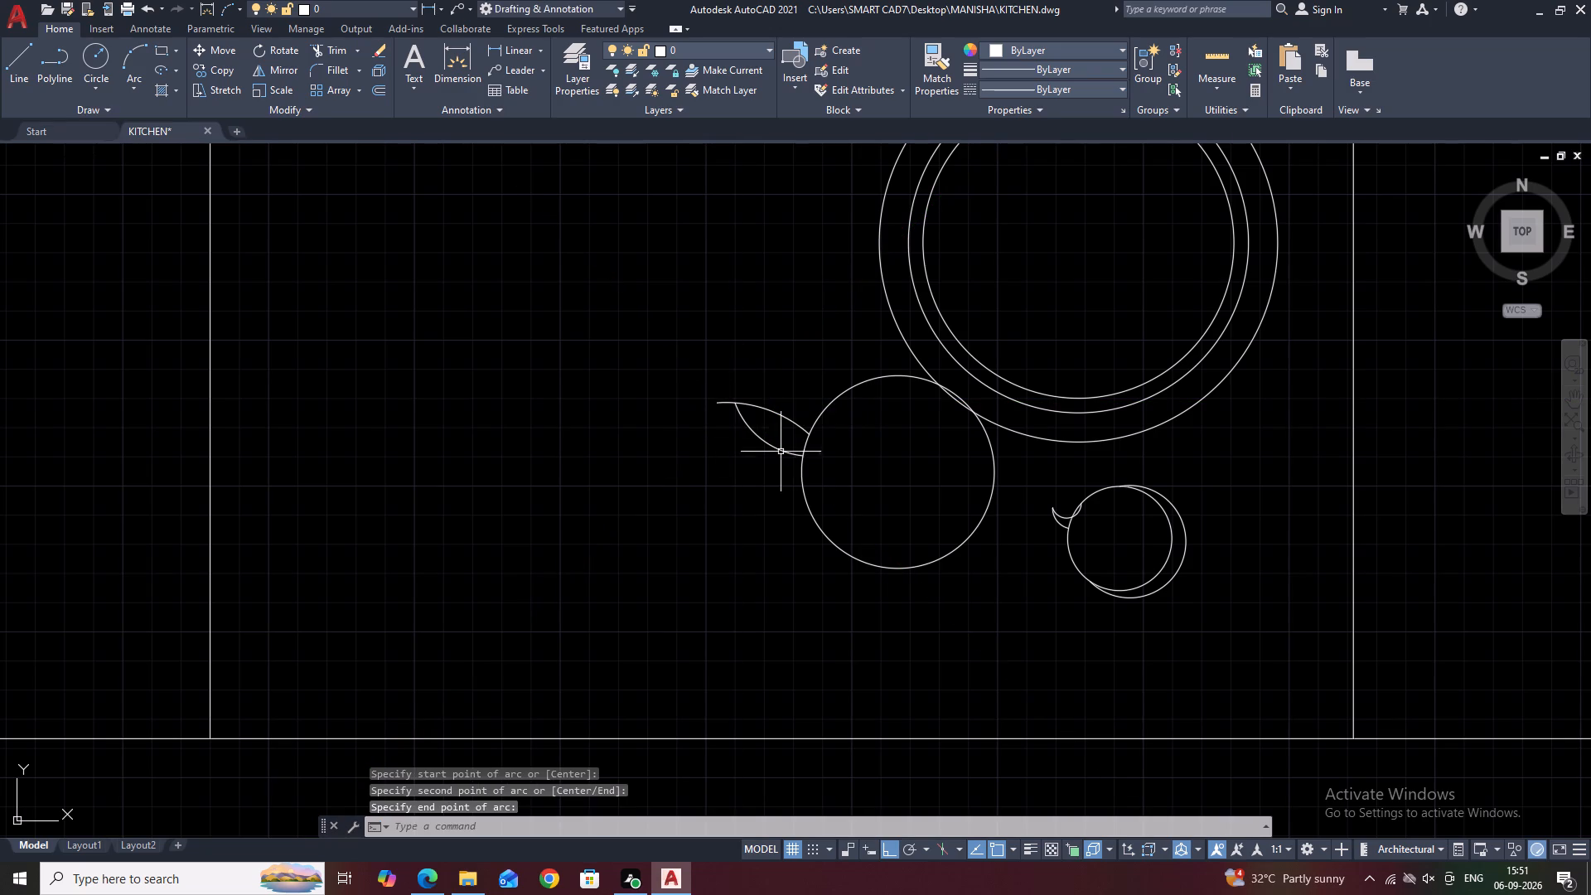
Stretch the upper spout arc's midpoint downward so it curves the same way as the lower arc.
click(792, 418)
scroll(780, 418, up, 2)
click(733, 391)
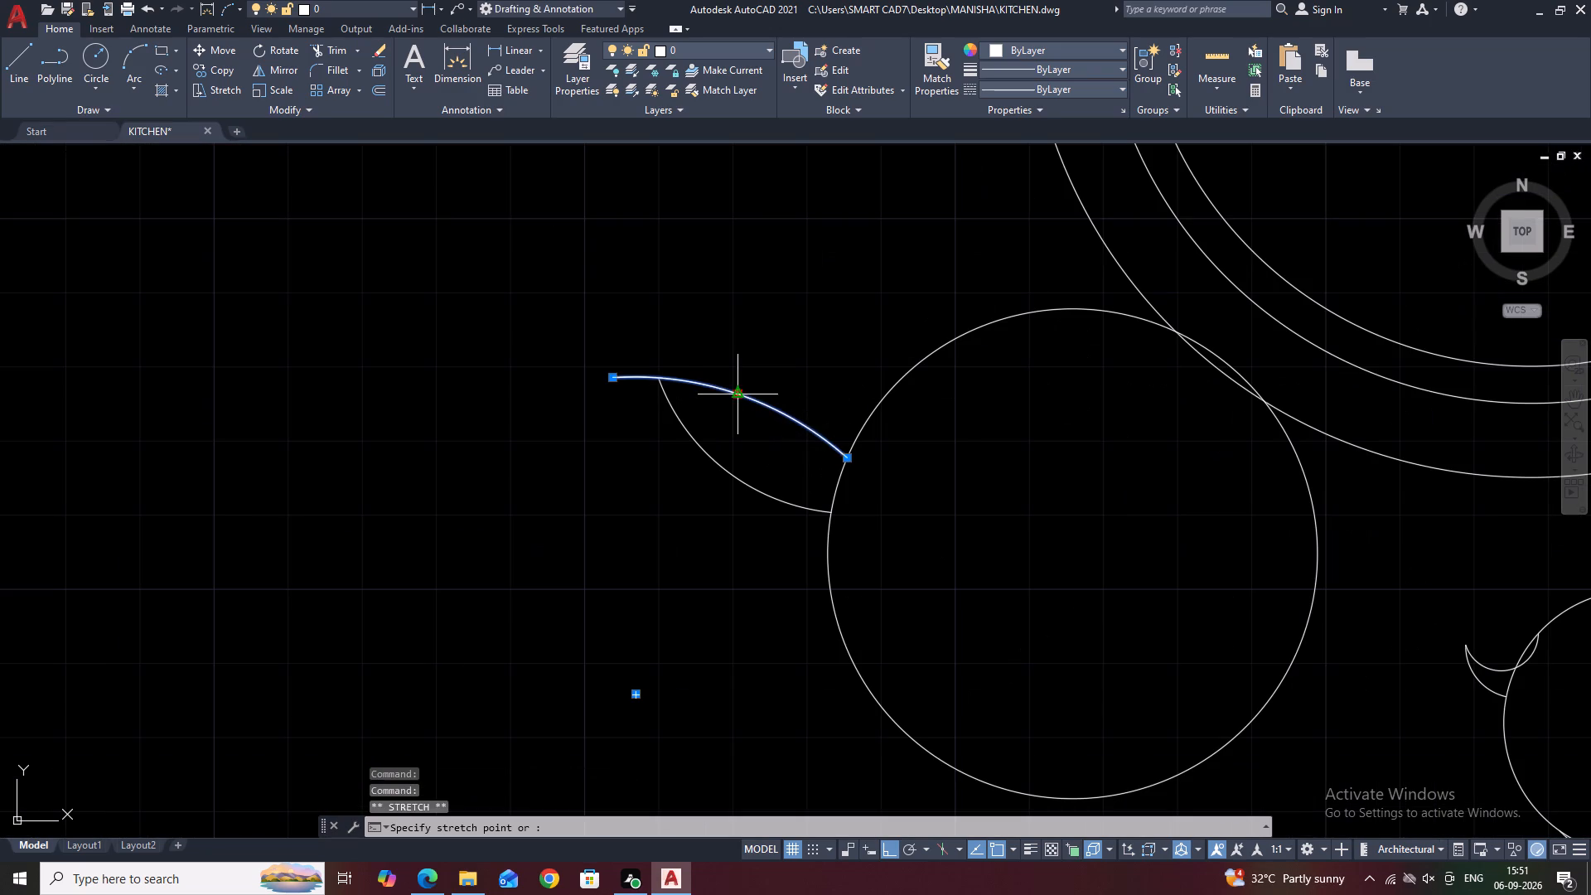
click(733, 443)
key(Escape)
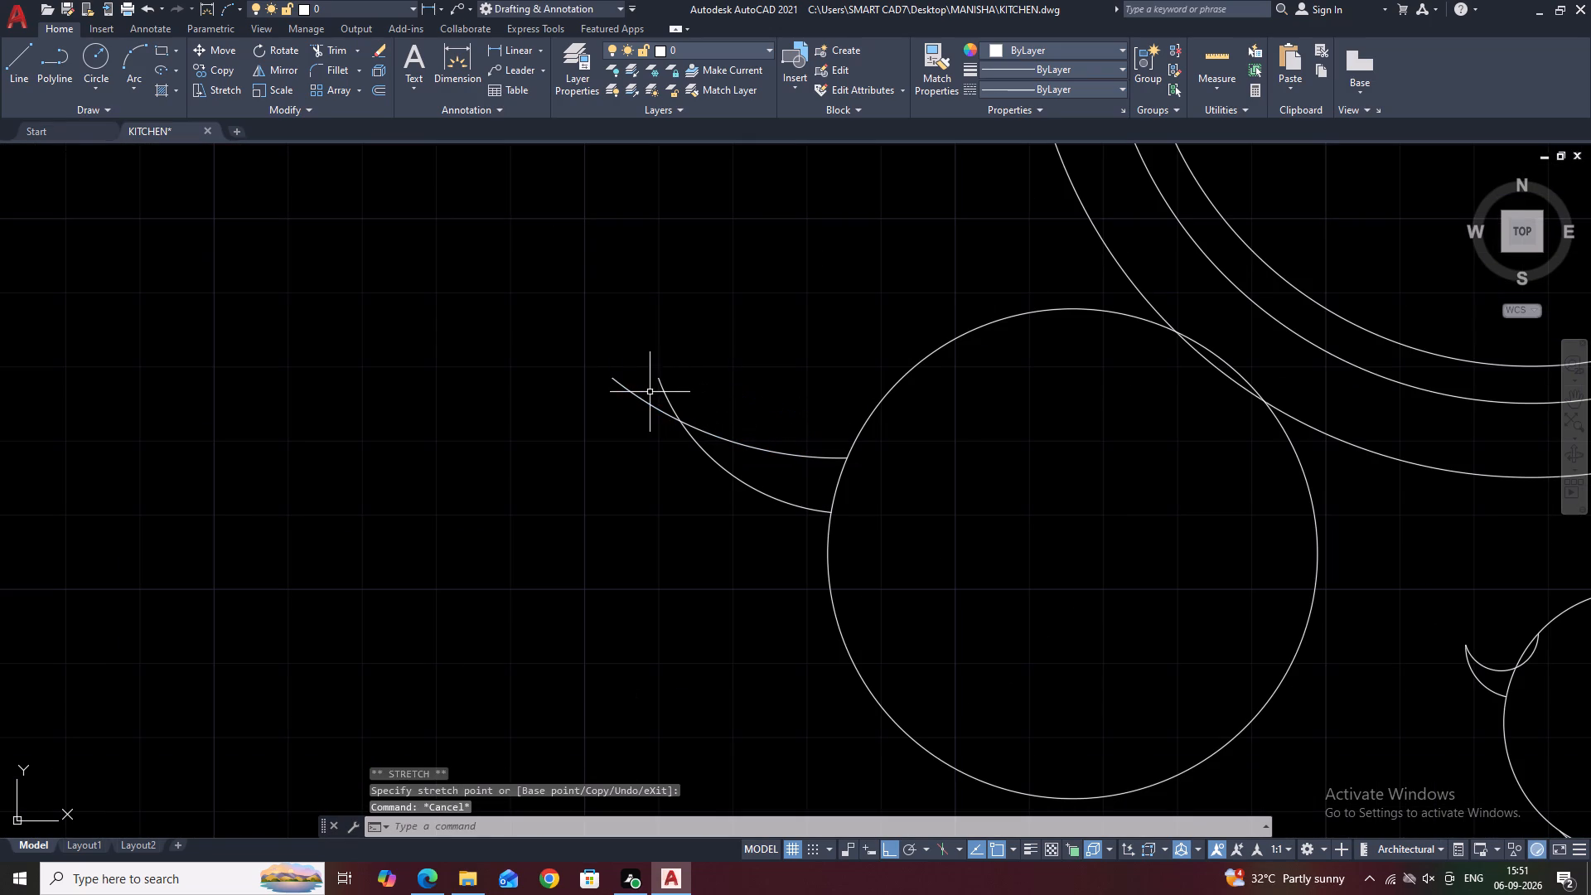
Trim the arc ends overshooting the larger spout's tip and the arc piece inside the smallest circle.
text(TR)
key(space)
click(662, 388)
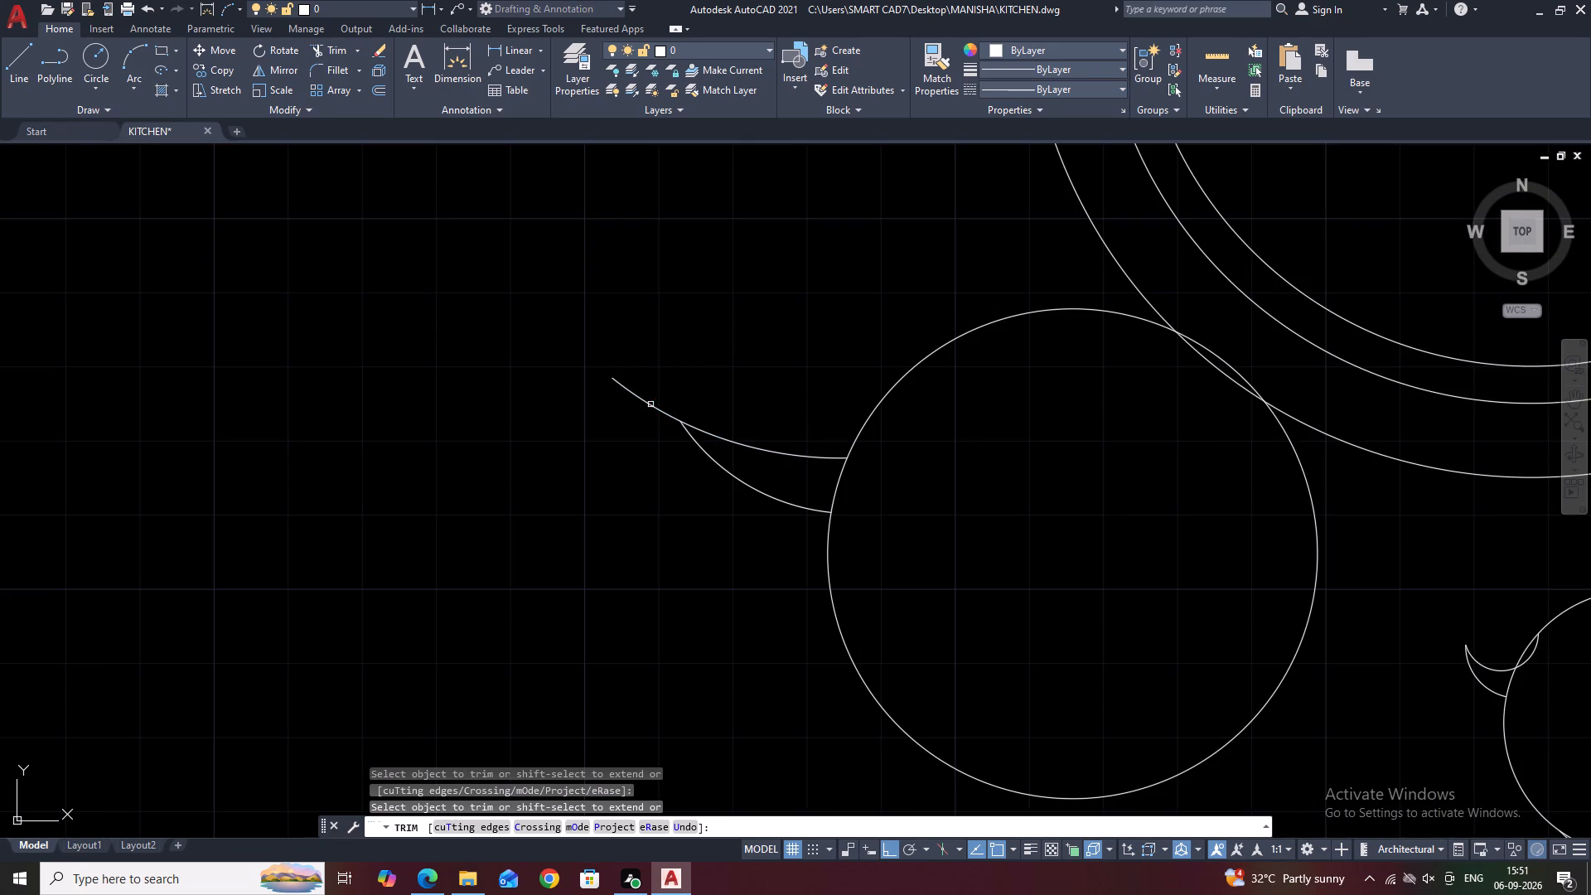
click(650, 404)
scroll(532, 386, down, 3)
scroll(755, 455, up, 2)
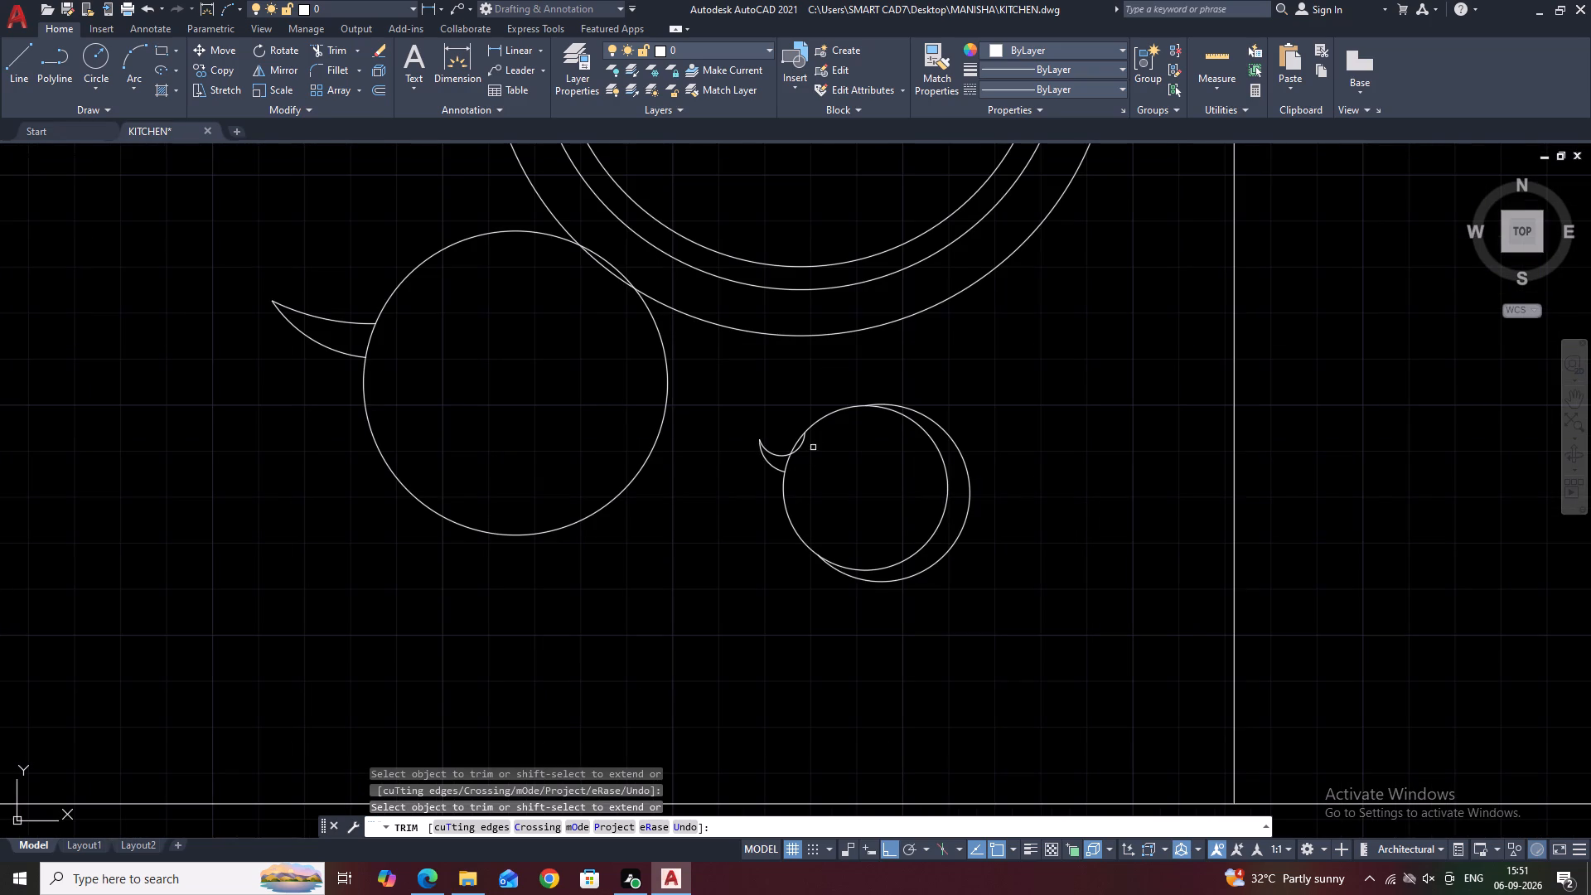
click(805, 441)
key(Escape)
Stretch the crescent arc's midpoint back inward so it sits closer to the right side of the smallest circle.
click(974, 505)
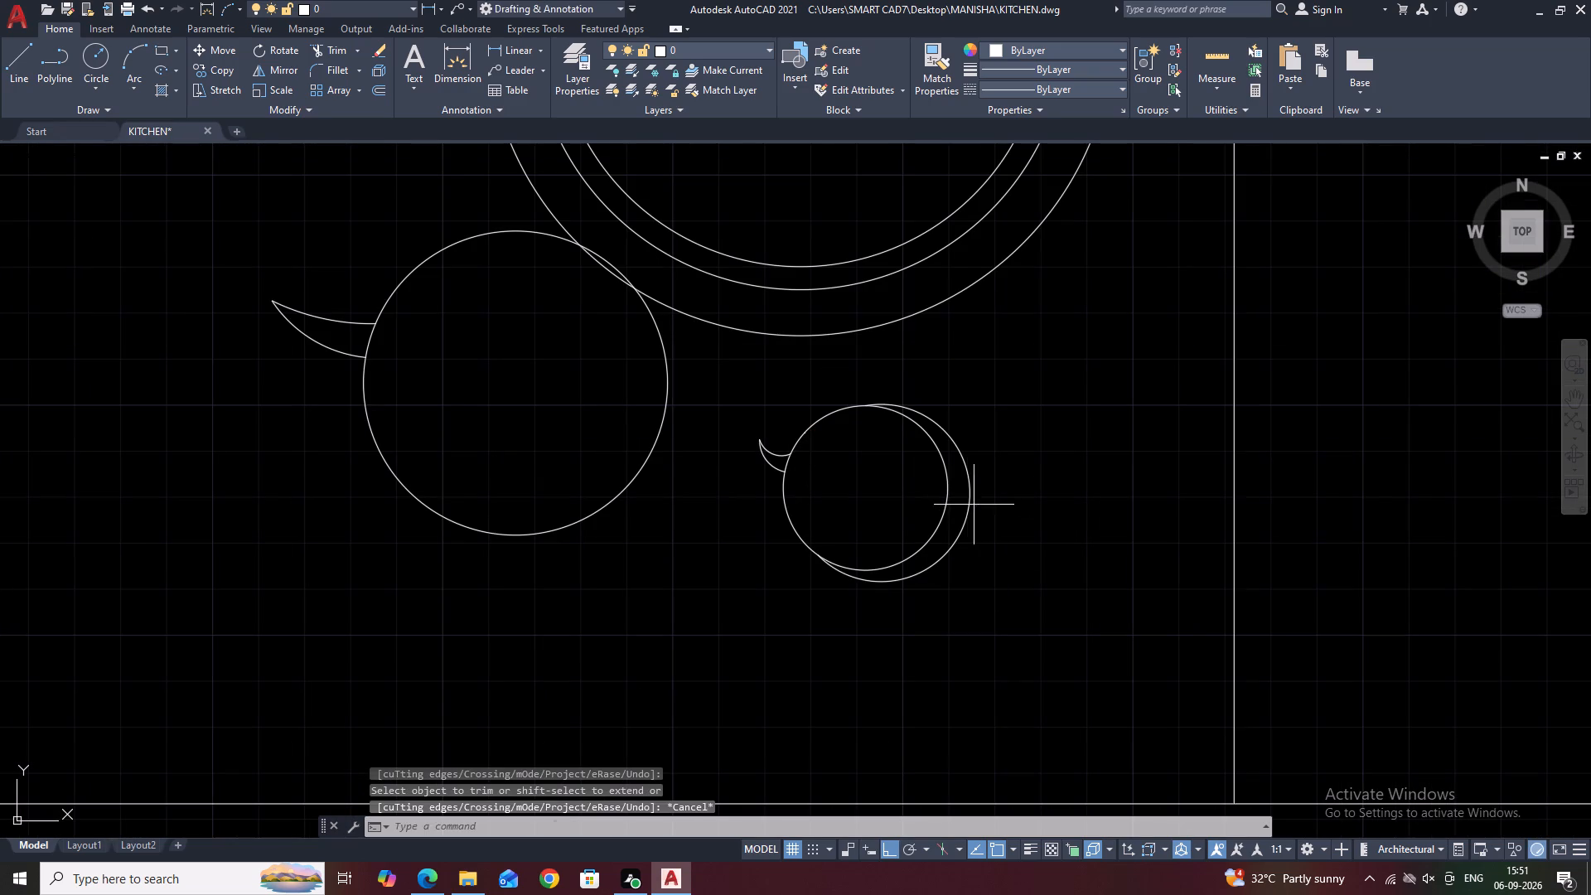
click(960, 486)
scroll(965, 515, up, 2)
click(965, 529)
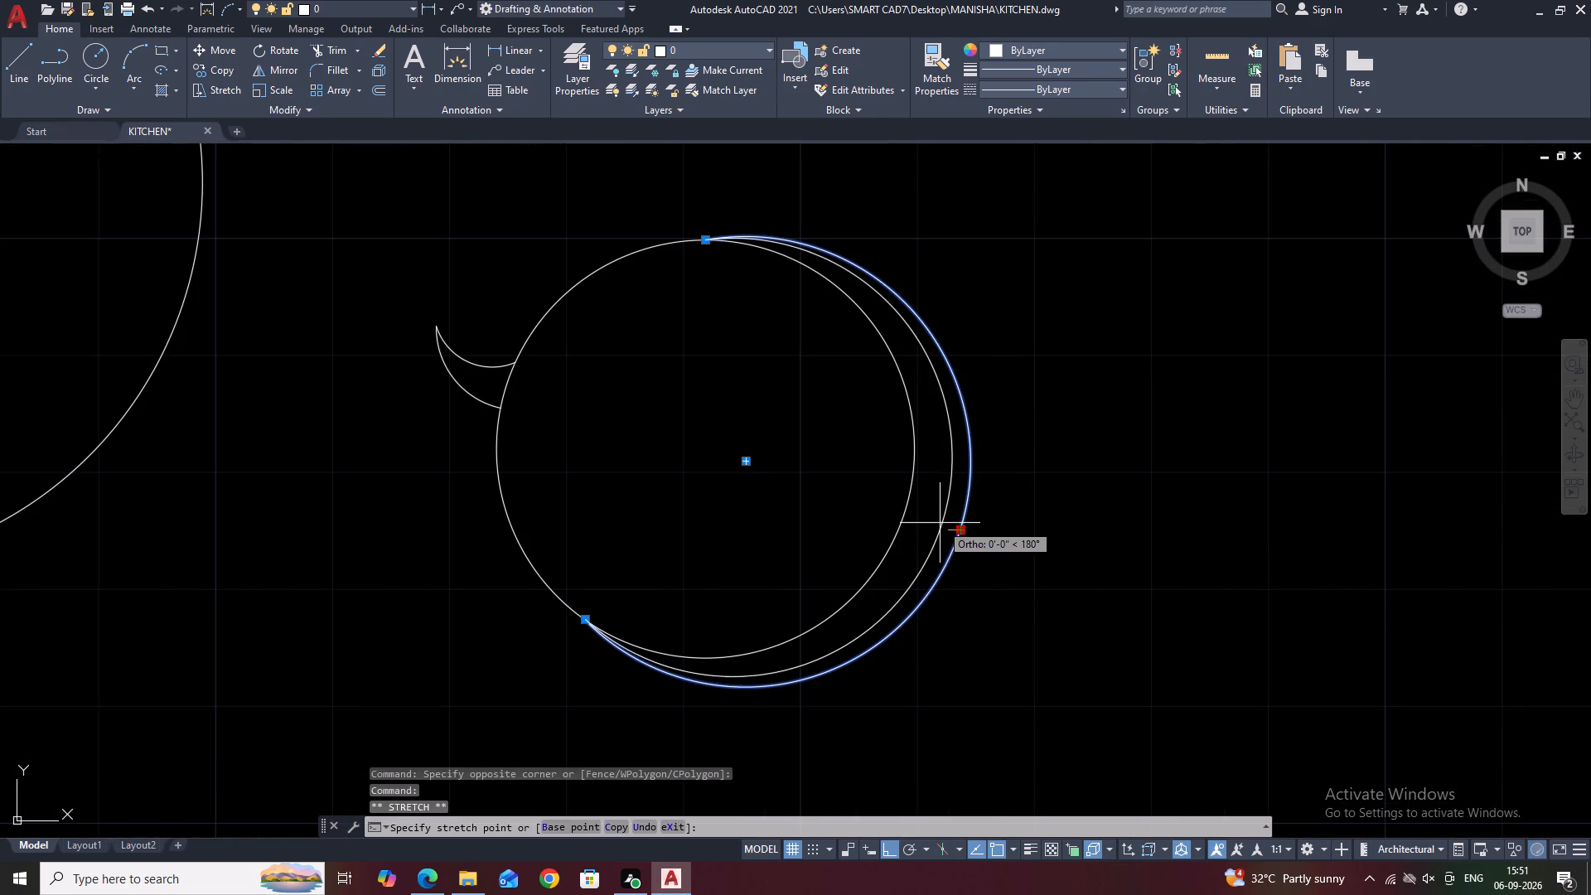
click(935, 523)
scroll(827, 489, down, 2)
key(Escape)
Scale down the larger single circle together with its two spout arcs, using the spout tip as base point.
middle_drag(729, 477, 834, 481)
scroll(838, 479, down, 4)
middle_drag(994, 463, 999, 509)
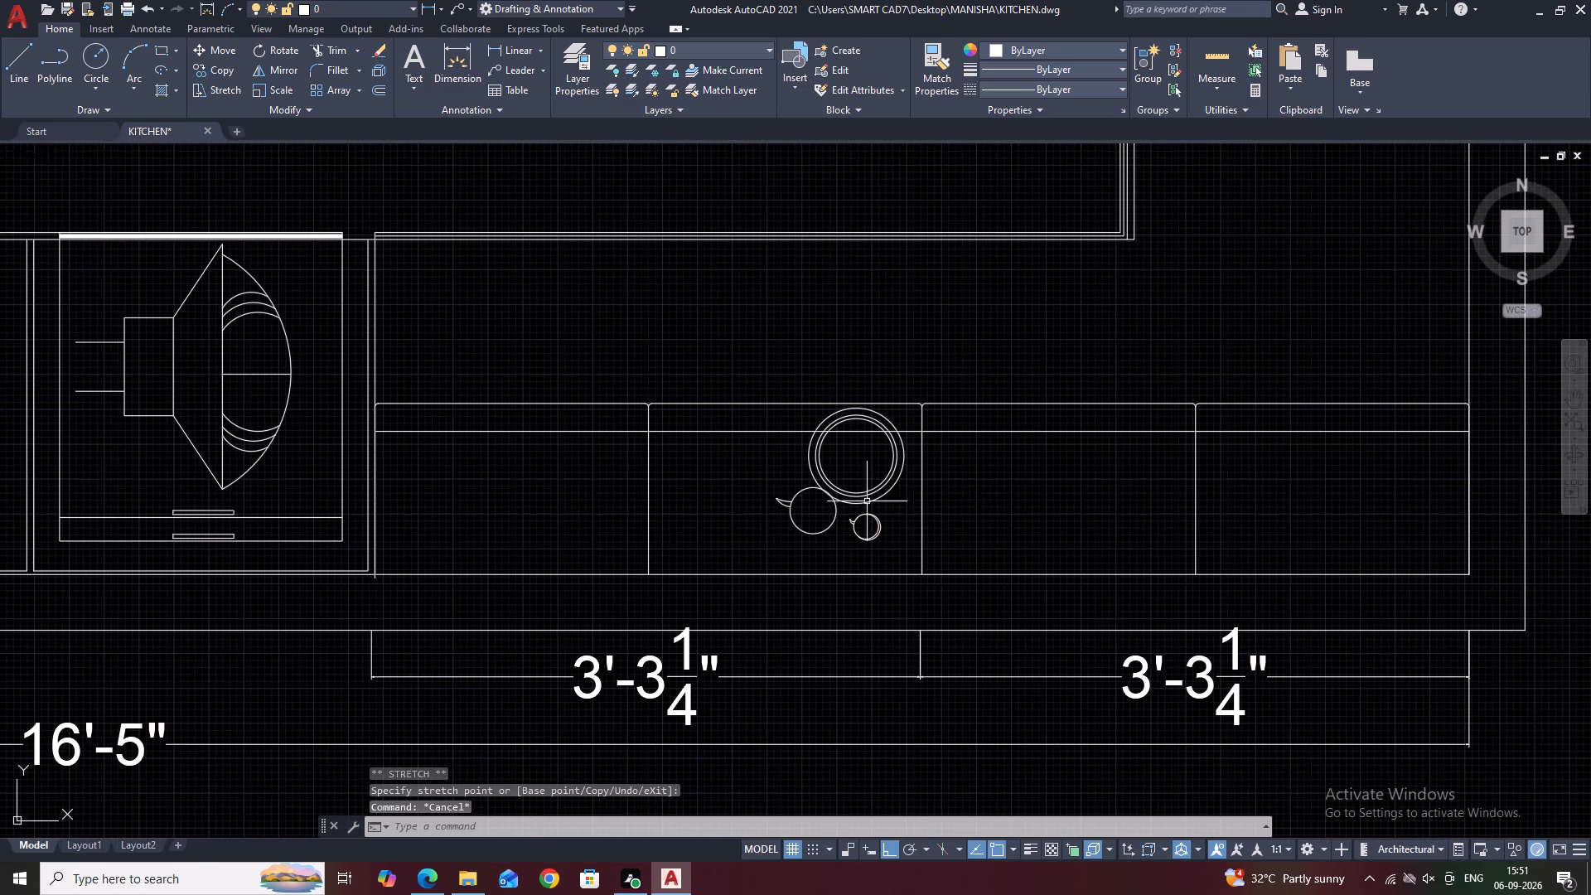
scroll(817, 523, up, 3)
click(877, 572)
click(653, 450)
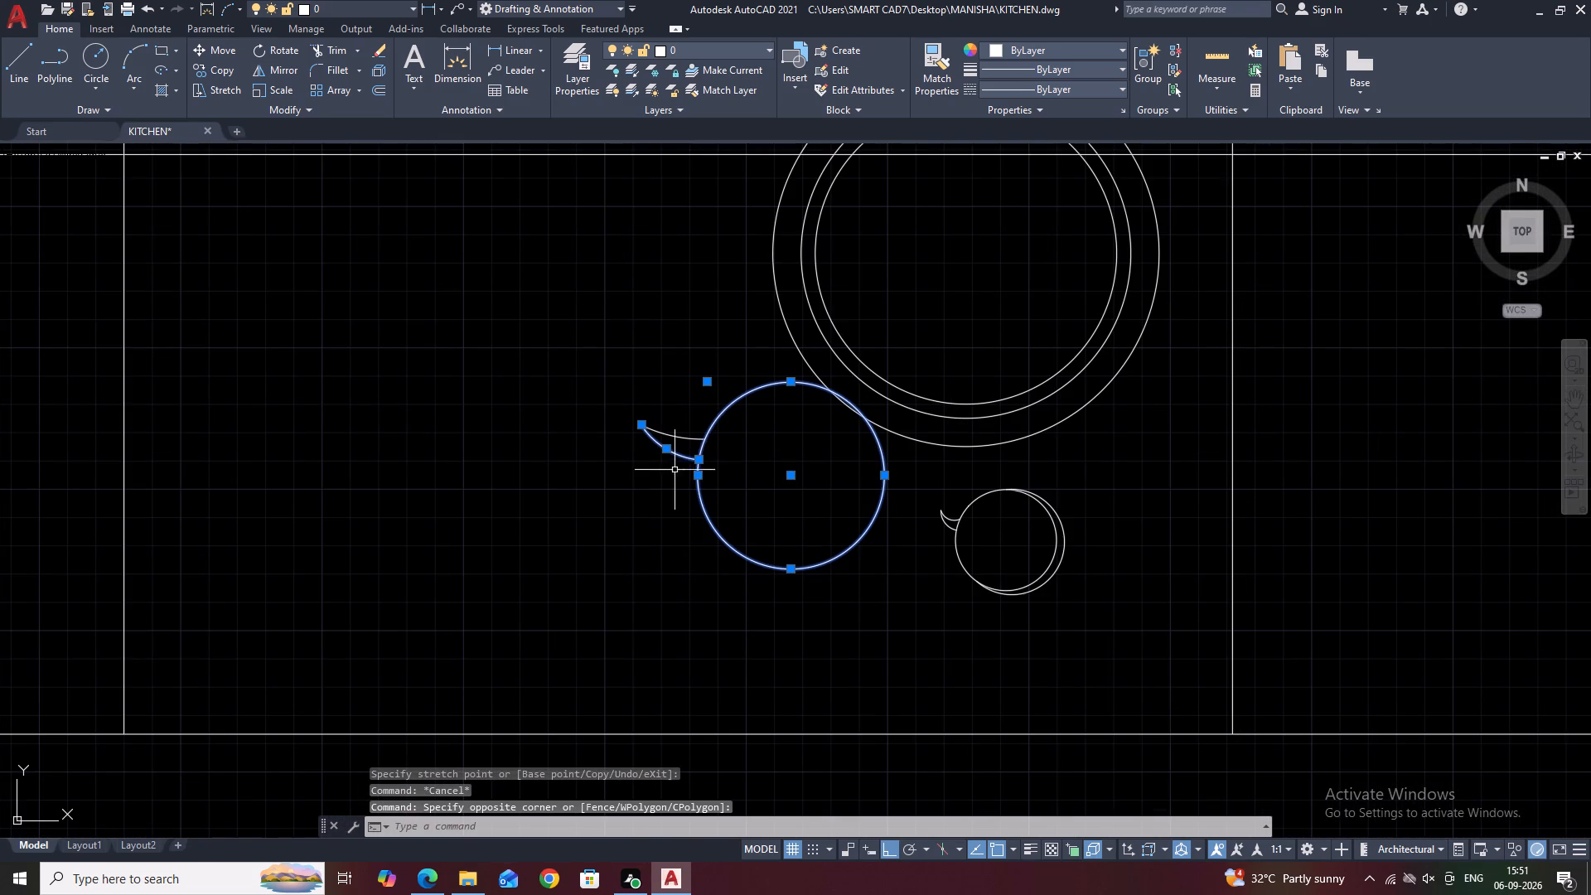
click(702, 380)
click(667, 463)
key(s)
key(c)
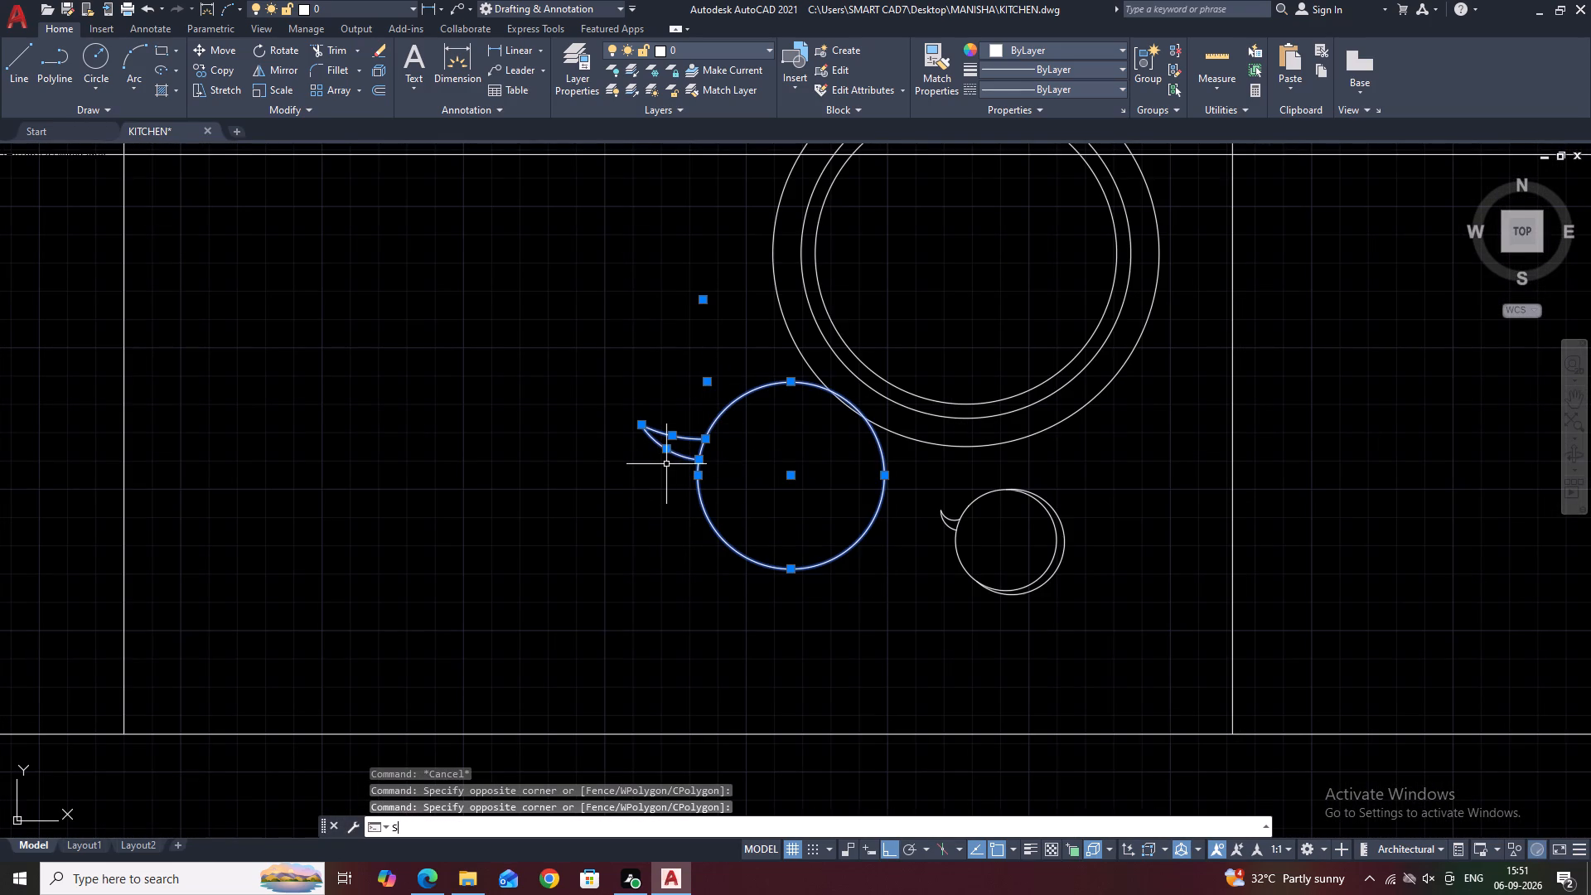
key(space)
click(644, 426)
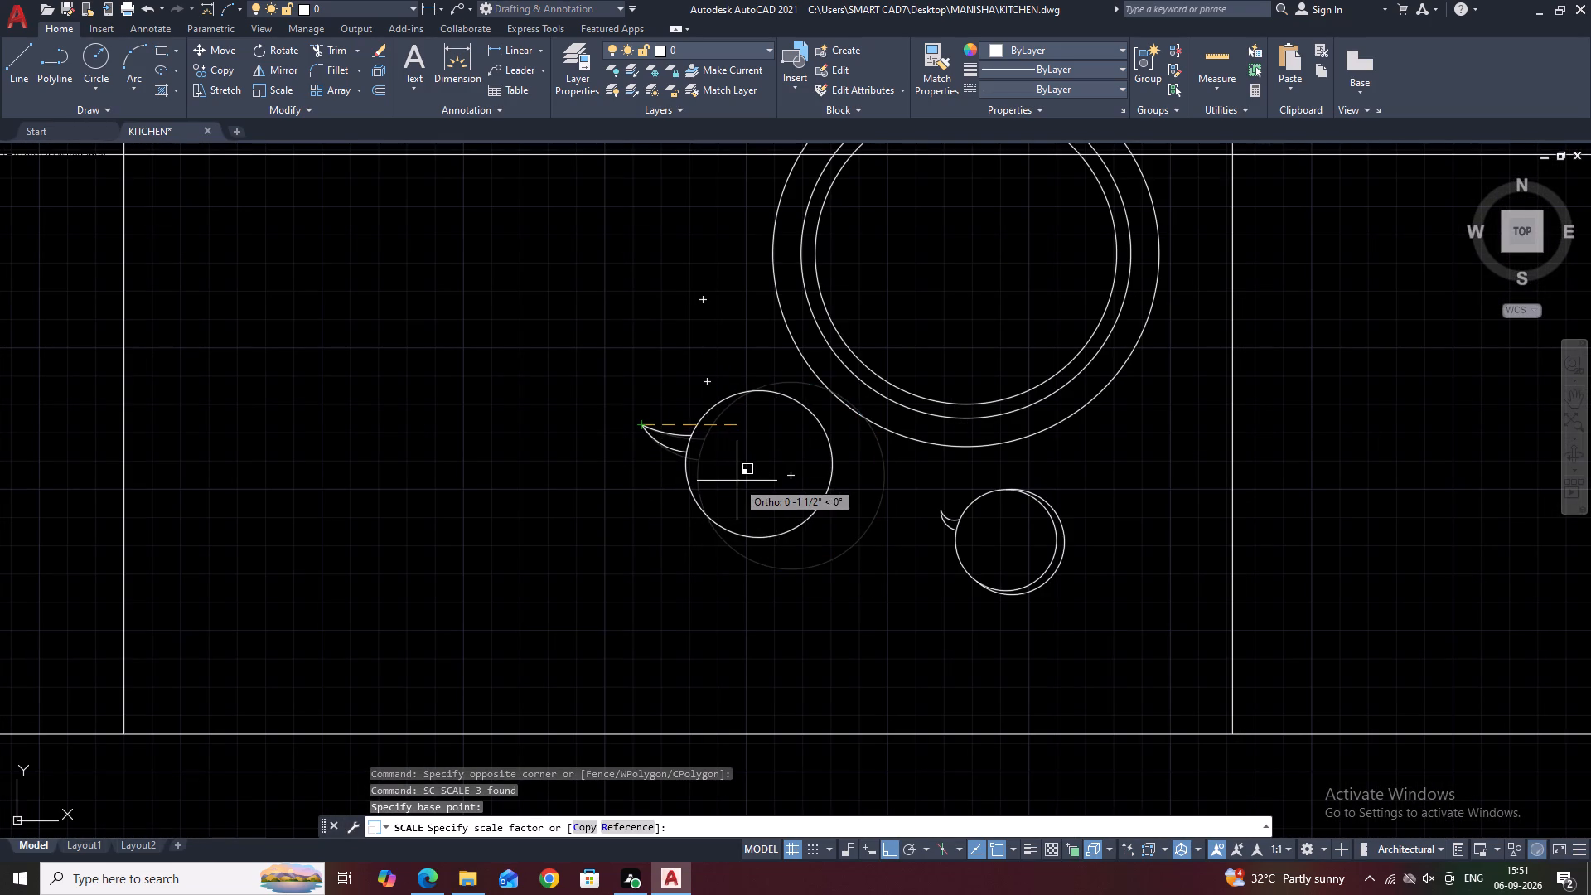
click(732, 477)
scroll(834, 447, down, 2)
drag(683, 382, 691, 387)
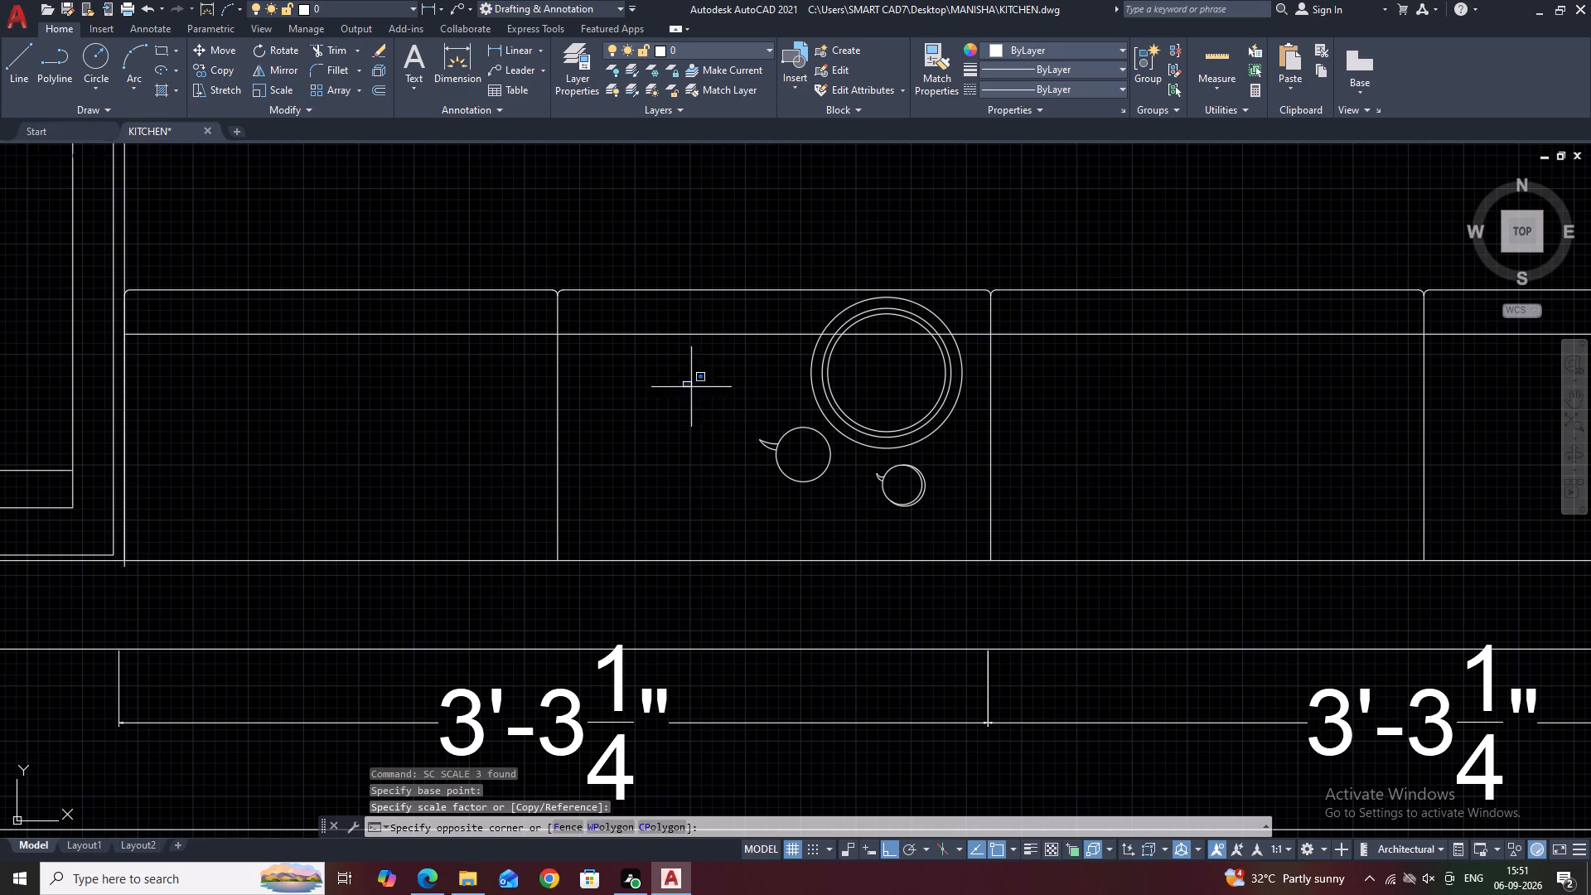
Move the larger spouted vessel, circle and spout together, horizontally toward the concentric circles so it overlaps their outer ring.
drag(691, 387, 705, 397)
drag(836, 496, 844, 504)
middle_drag(800, 456, 776, 498)
key(m)
key(space)
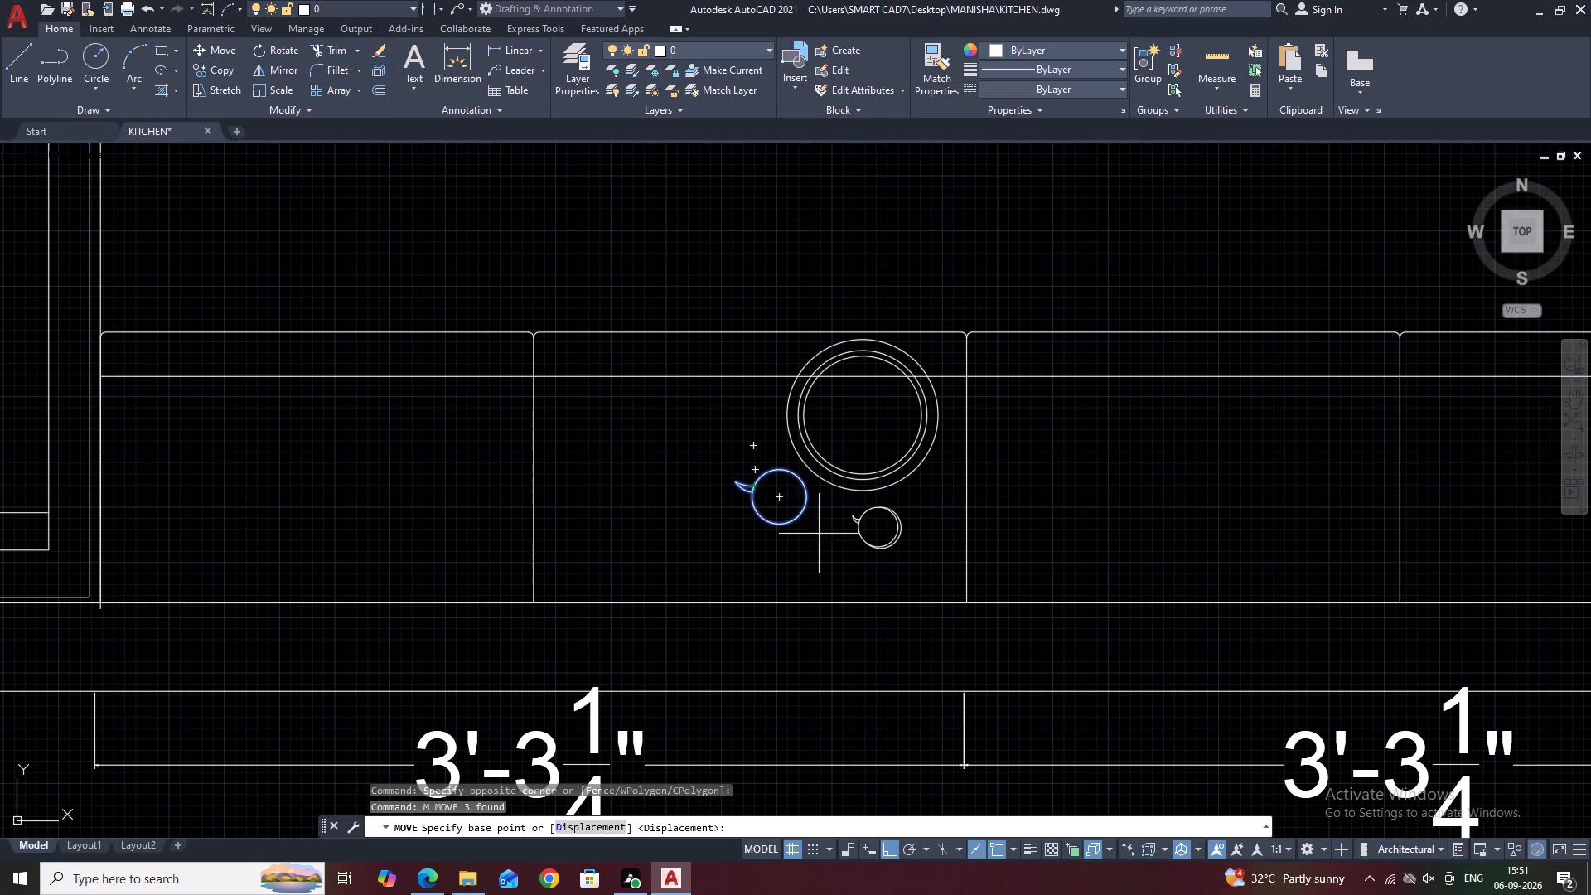
scroll(821, 480, up, 1)
click(791, 495)
click(826, 491)
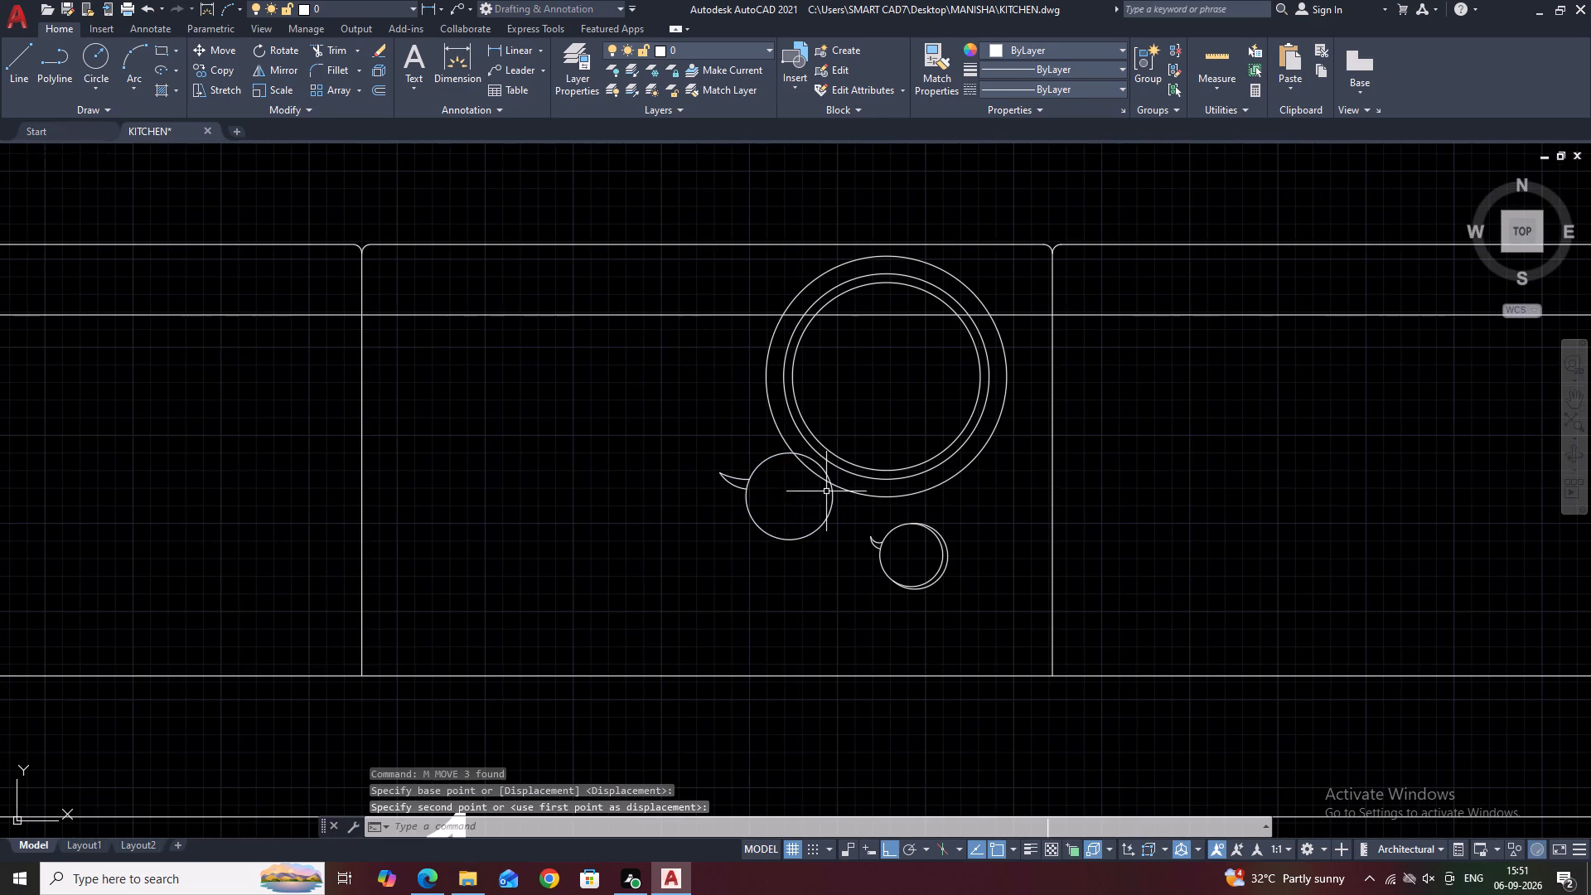
Move the larger spouted vessel slightly down and left so its circle just meets the outer ring's lower-left edge.
drag(835, 575, 797, 548)
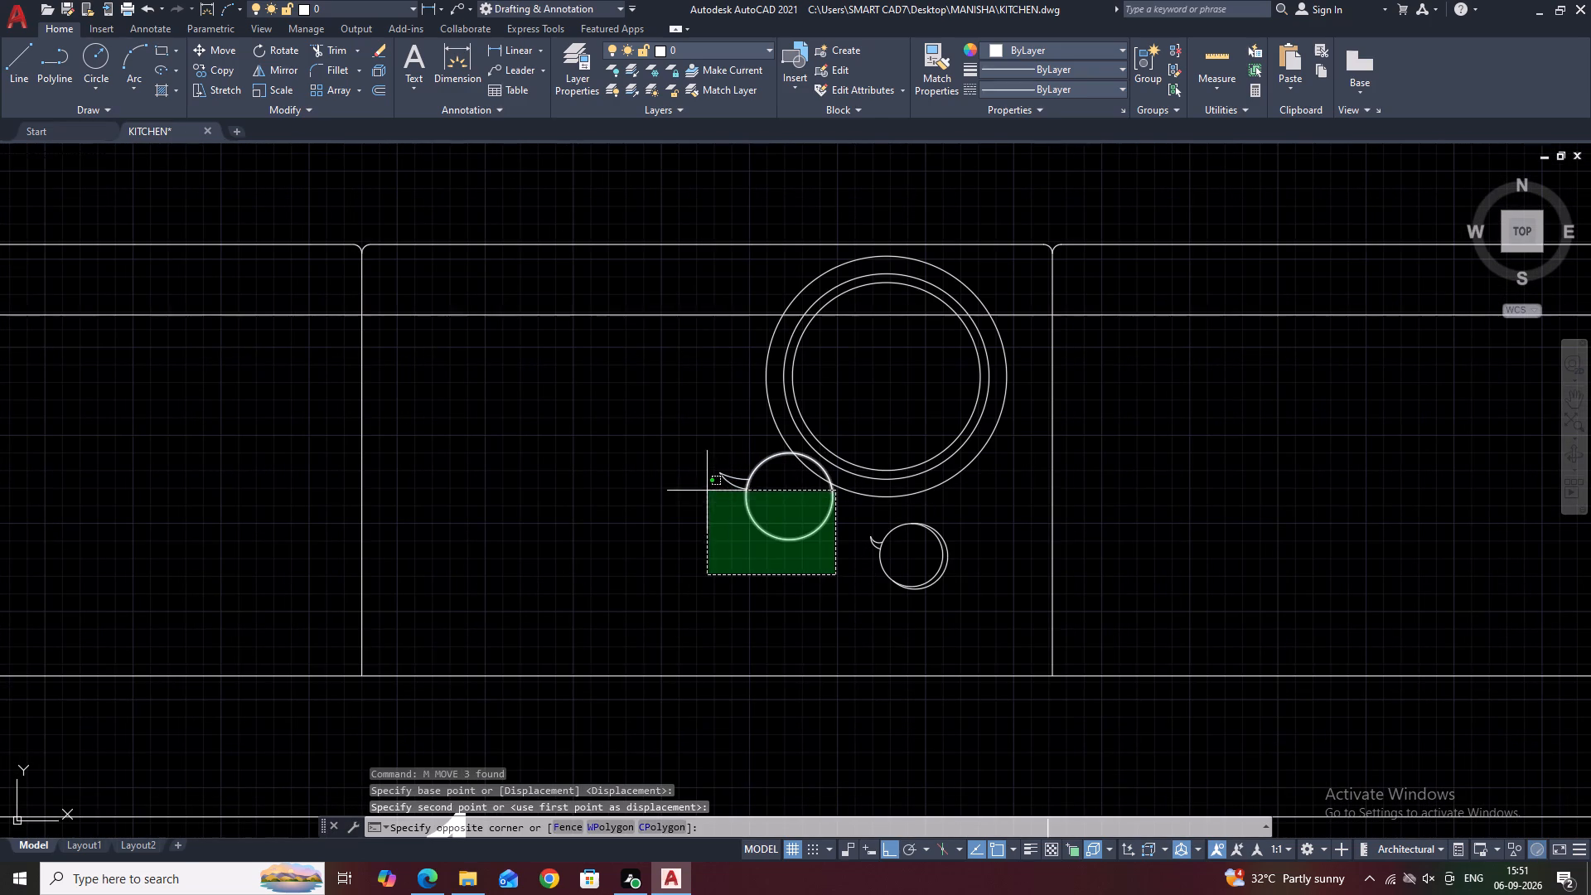
click(713, 499)
click(726, 457)
click(722, 506)
middle_drag(720, 496, 655, 537)
key(m)
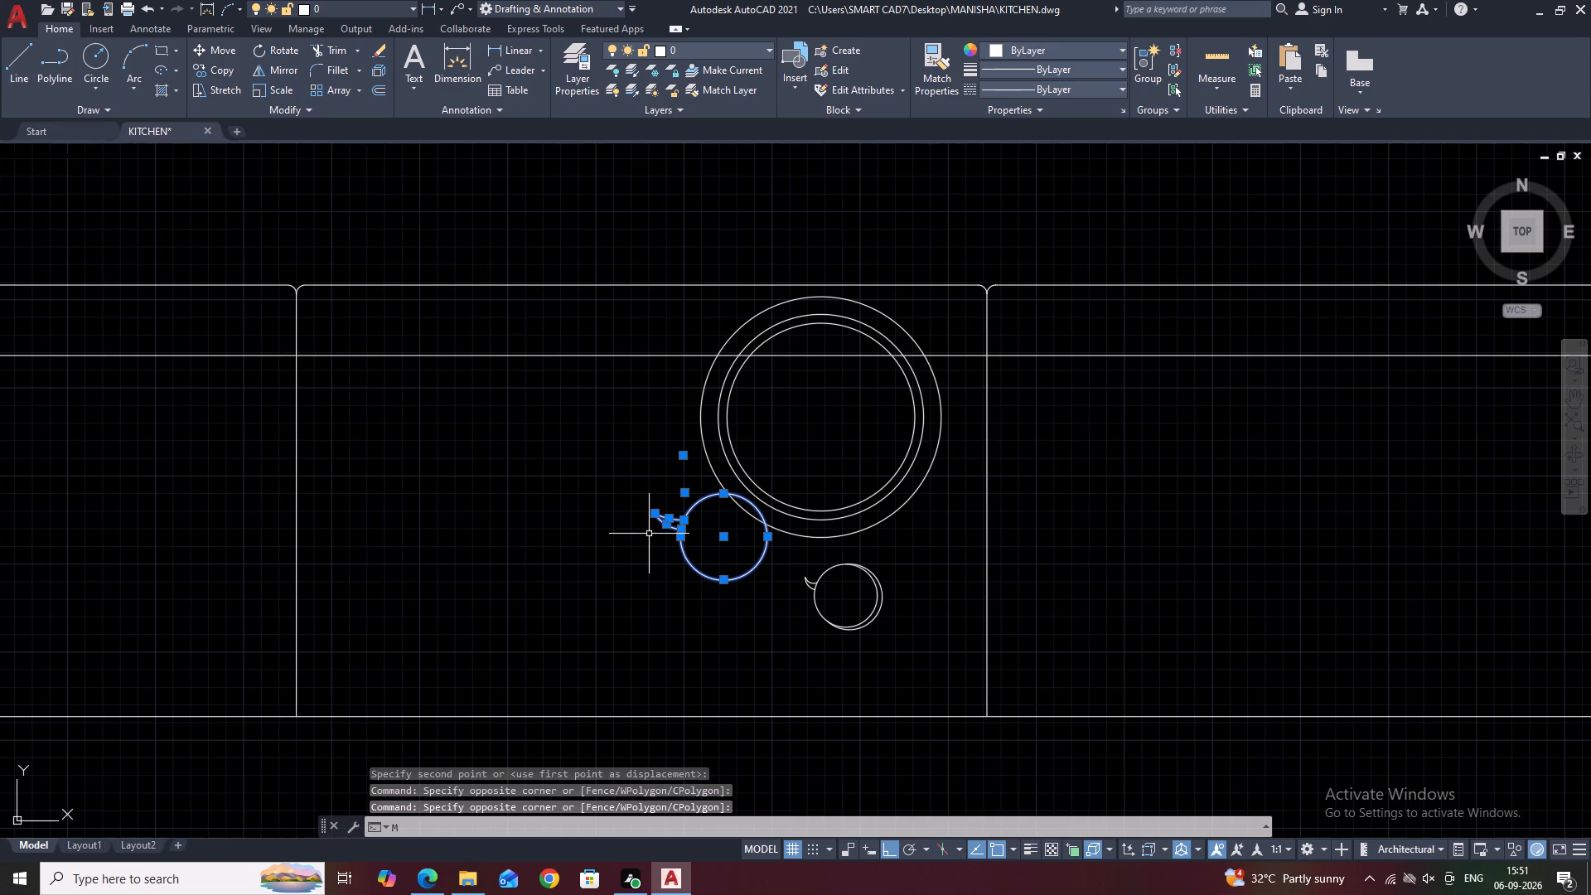
key(space)
scroll(764, 506, up, 3)
click(715, 504)
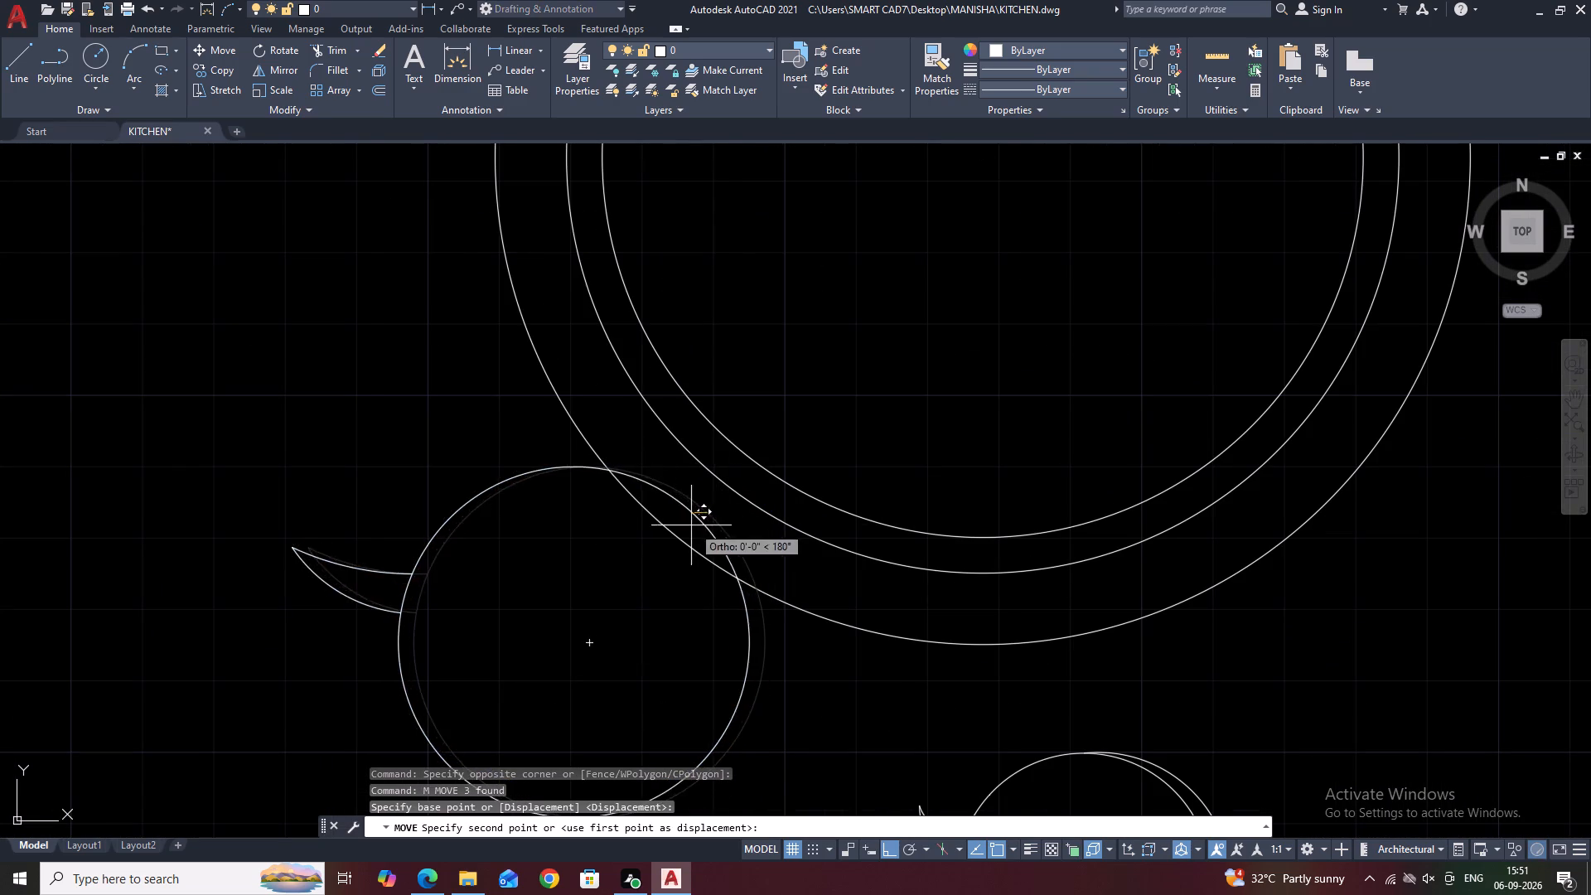
scroll(691, 525, down, 2)
click(686, 541)
Move the smallest spouted vessel, including its crescent arc, straight up until it sits just below the outer ring.
middle_drag(982, 602, 968, 525)
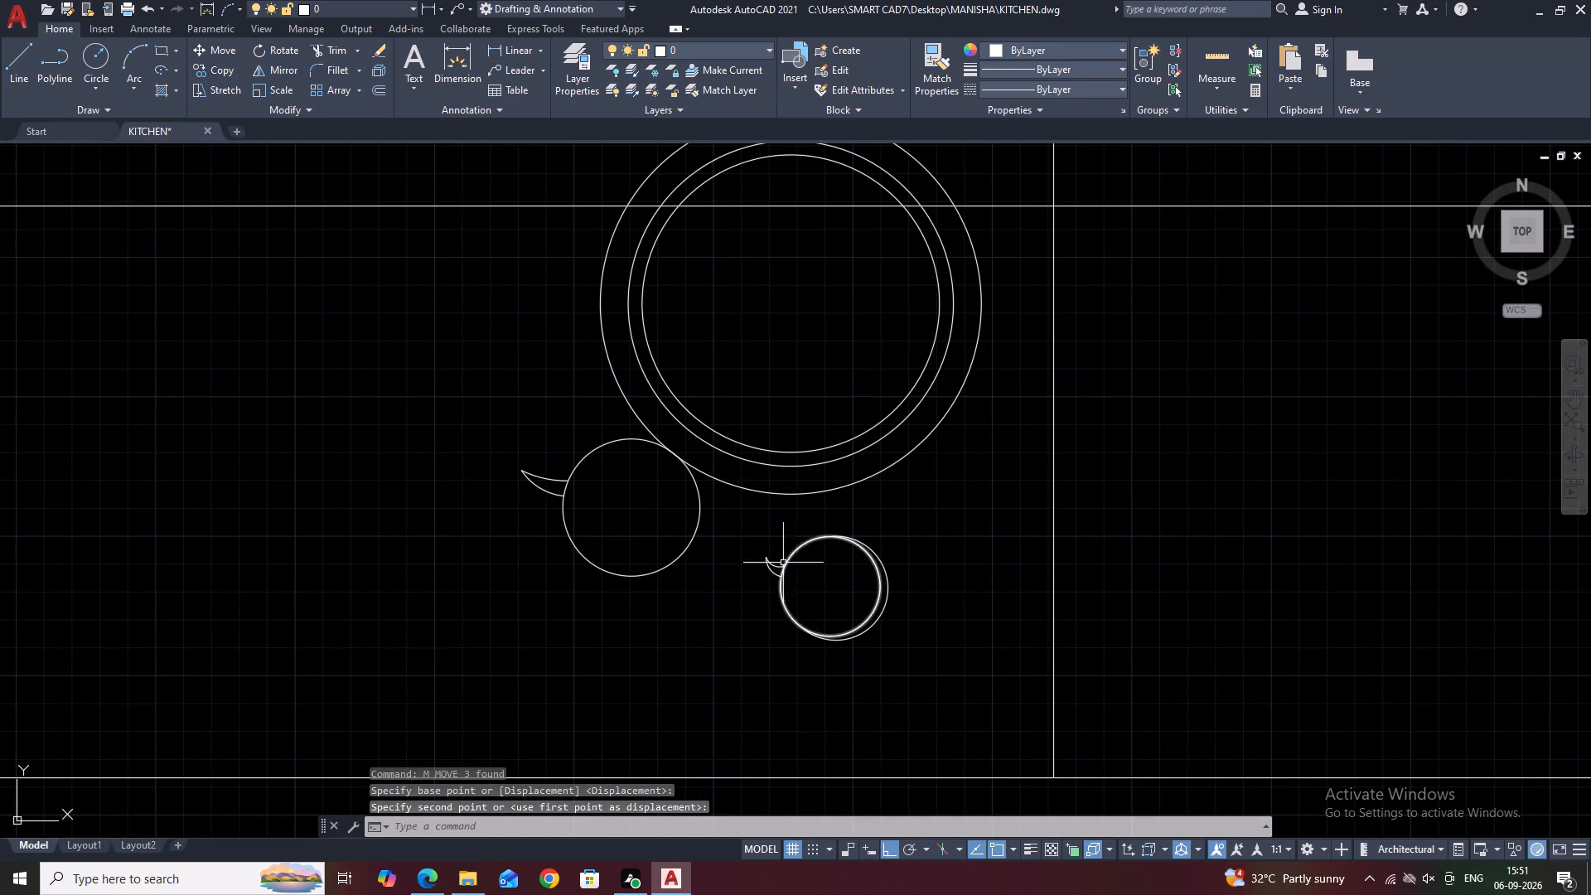
click(746, 516)
click(897, 680)
middle_drag(900, 570, 846, 628)
key(m)
key(space)
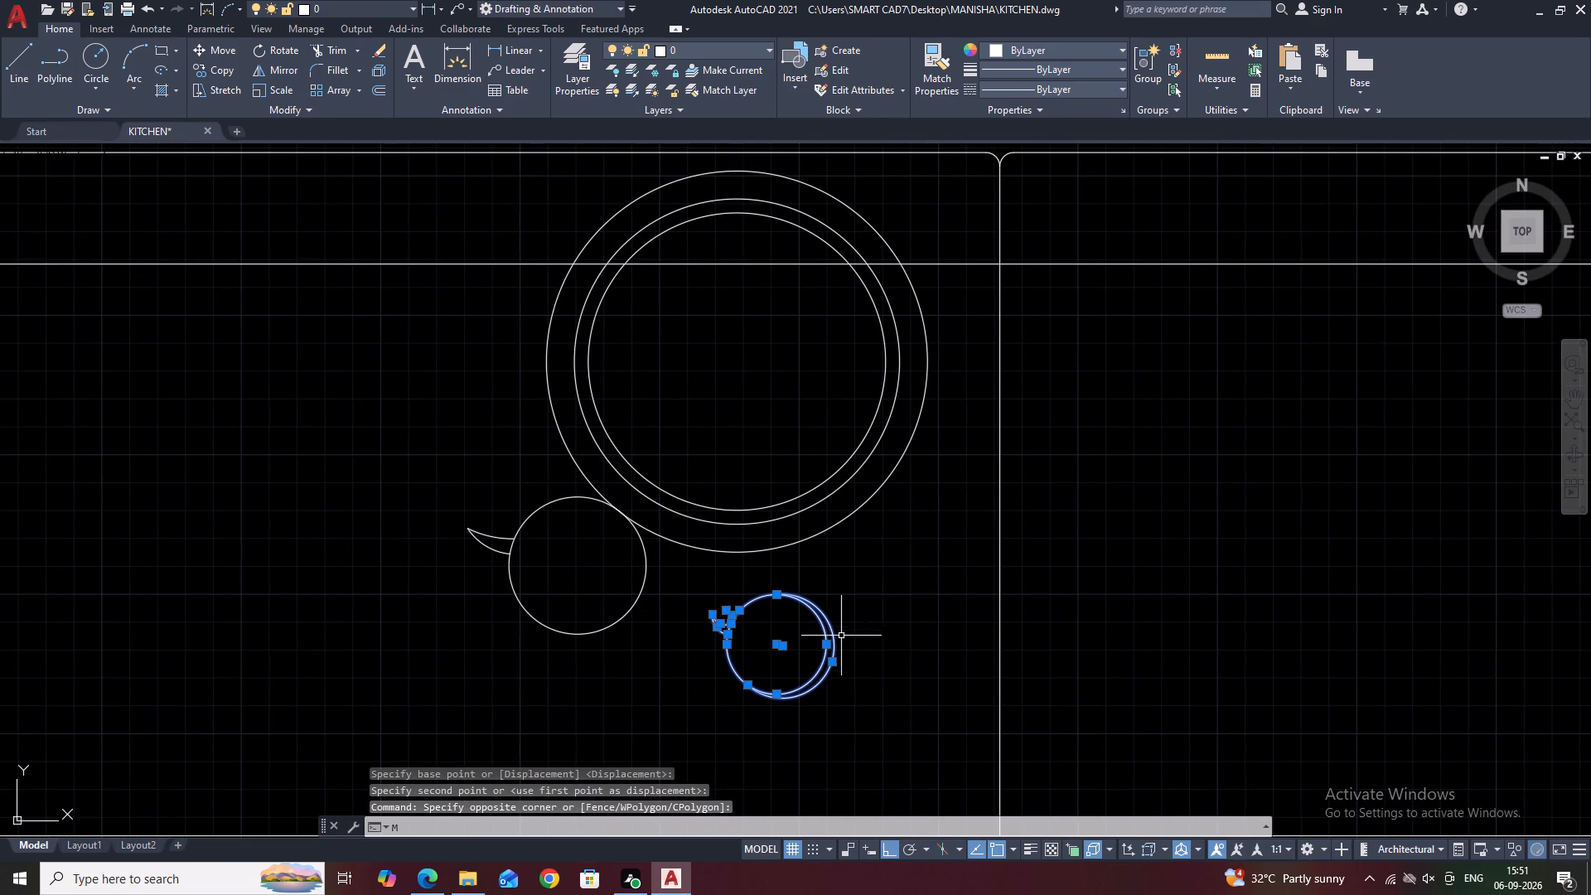
click(875, 602)
click(849, 569)
scroll(791, 553, down, 2)
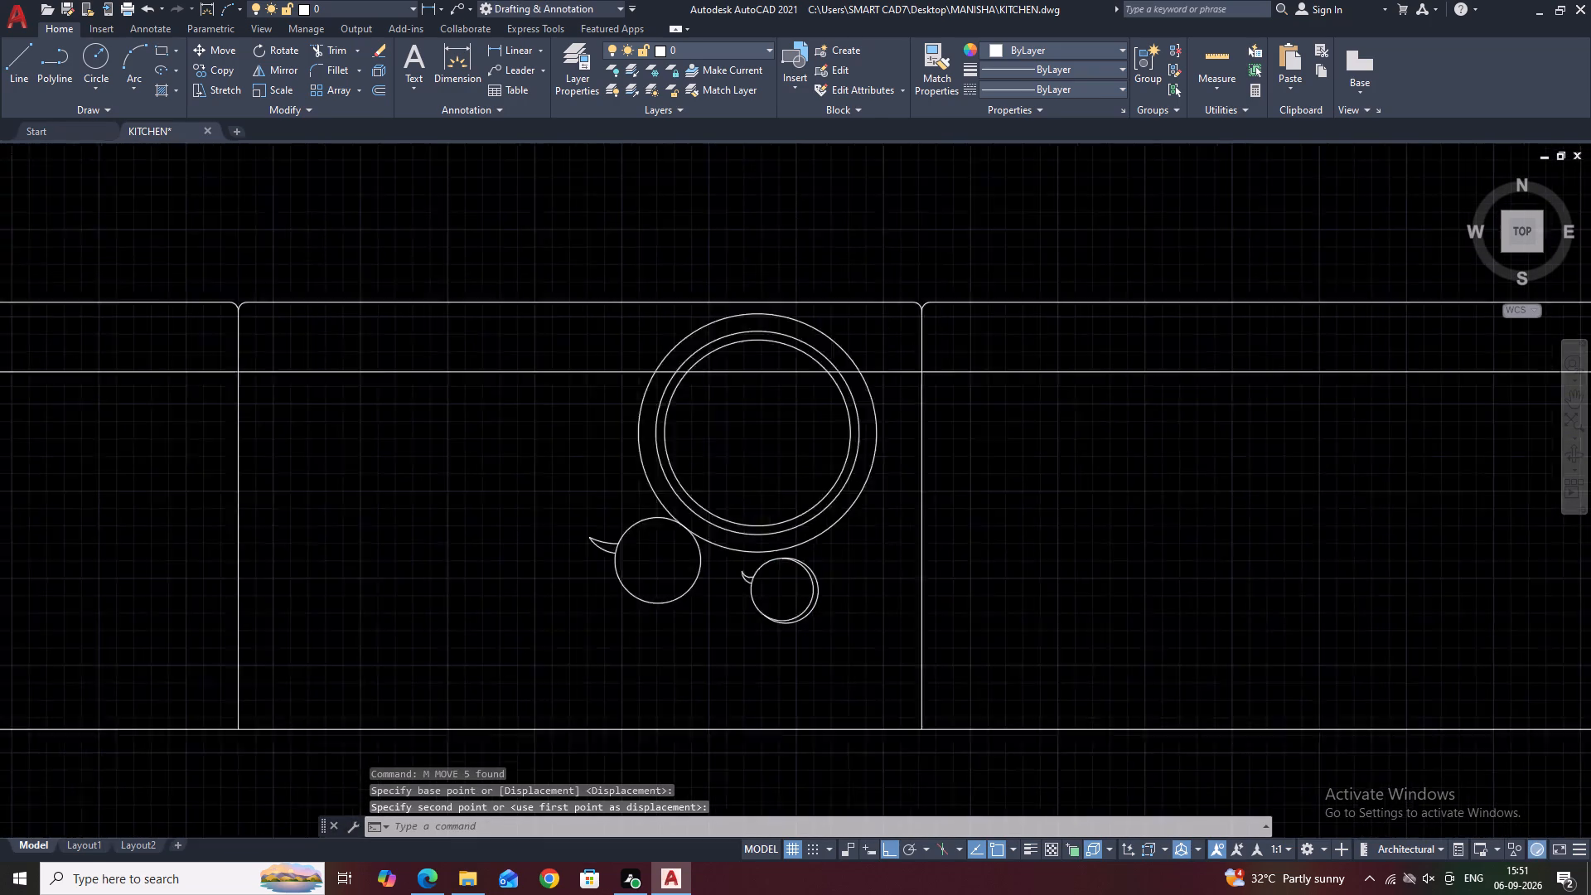
Draw a circle in the lower part of the bottom run's third compartment, right of the concentric circles.
middle_drag(969, 551, 469, 520)
scroll(634, 539, down, 2)
middle_drag(812, 534, 864, 598)
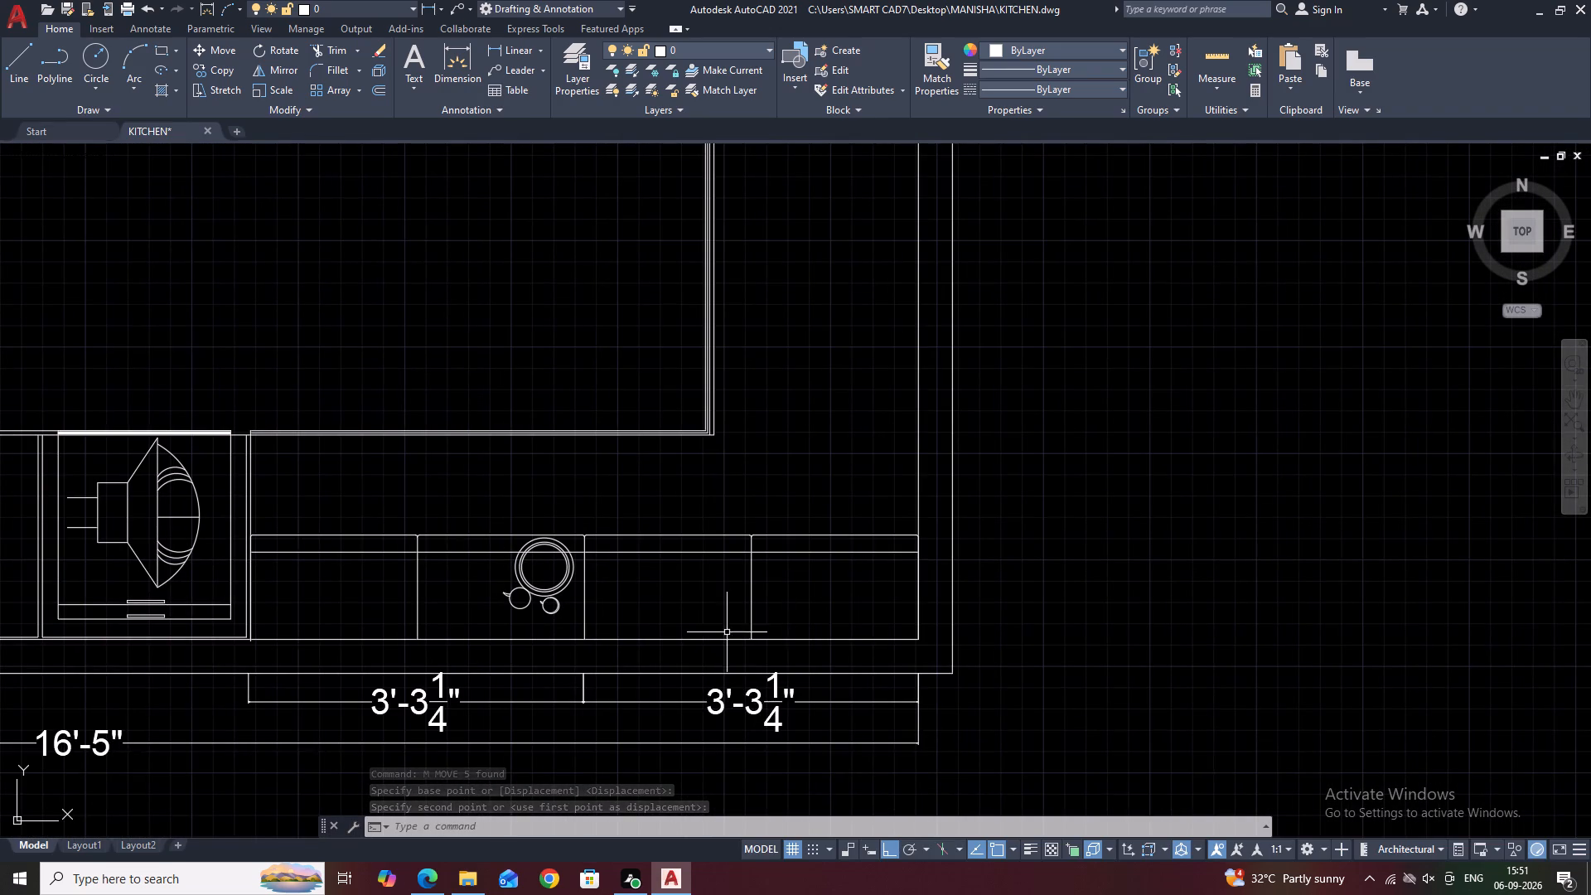
middle_drag(755, 592, 791, 620)
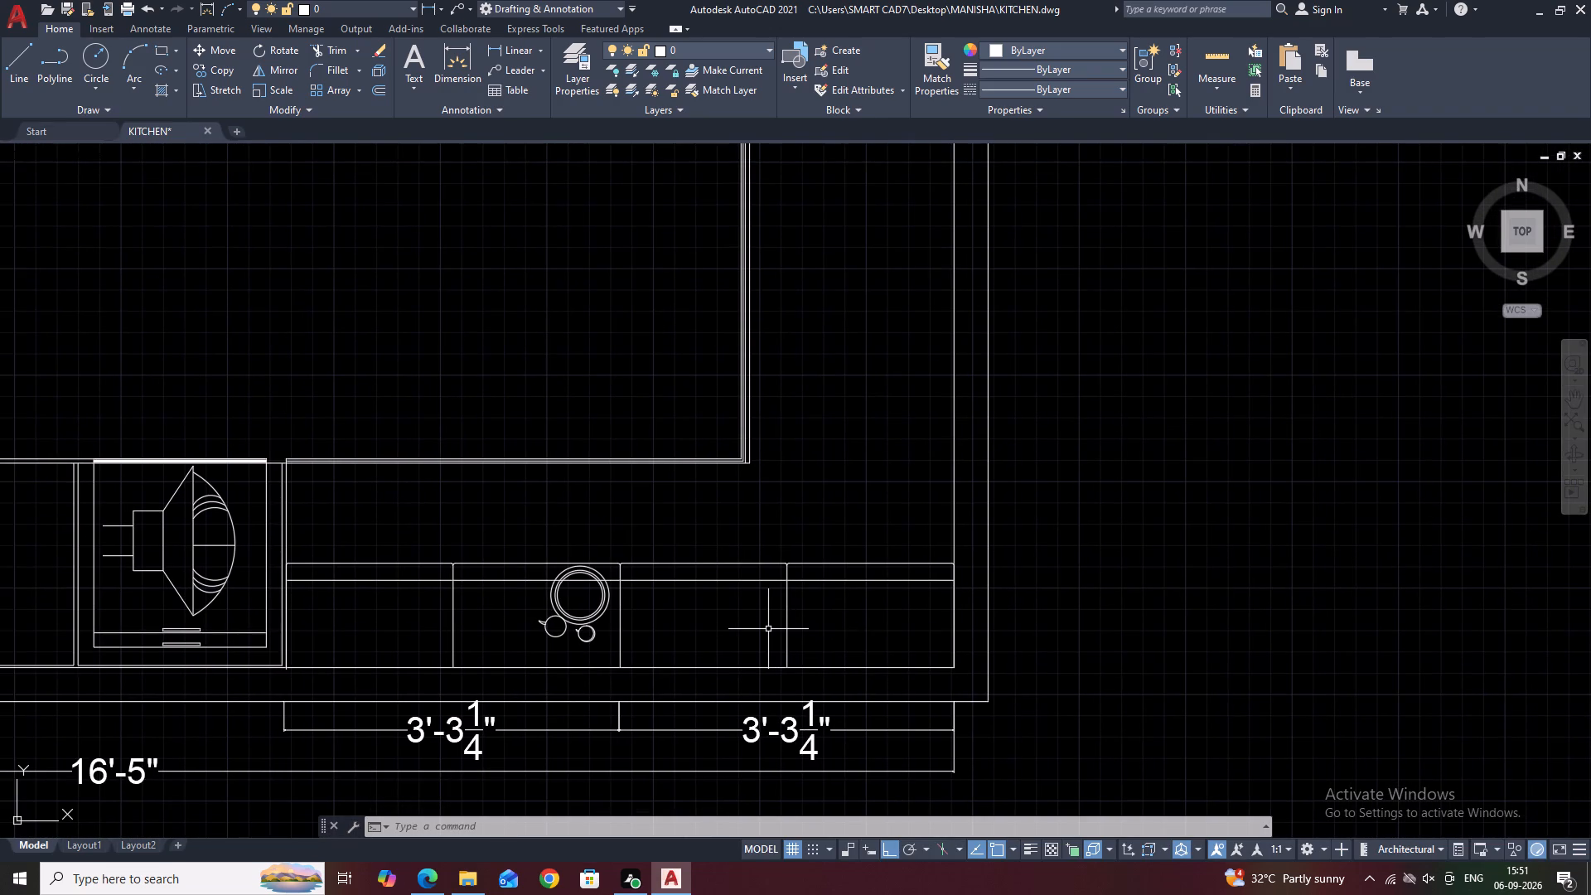
text(C)
key(space)
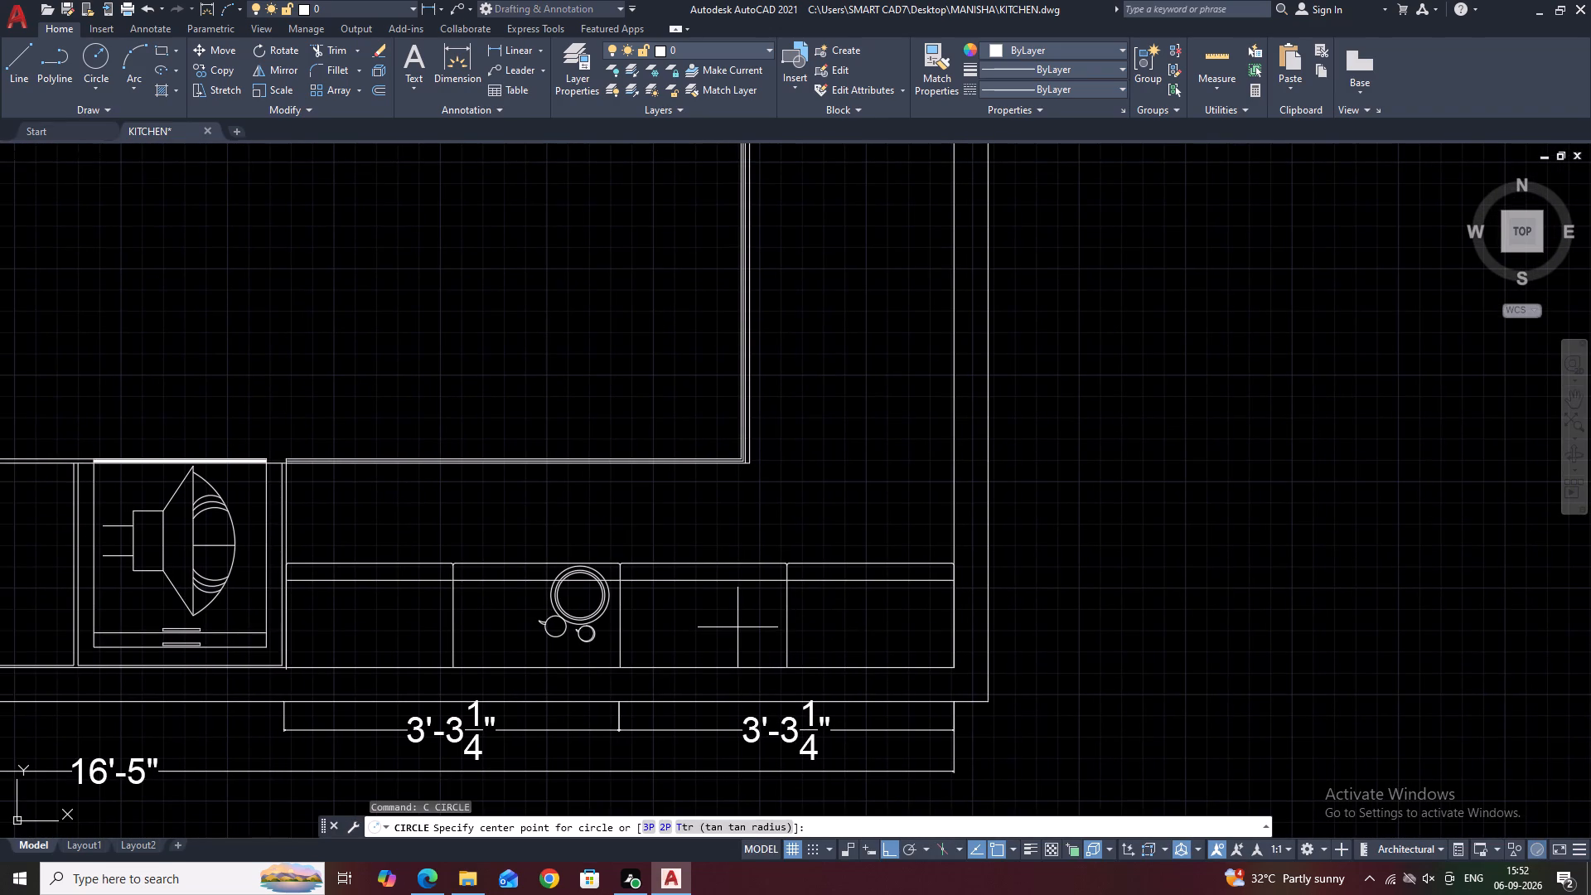
click(724, 635)
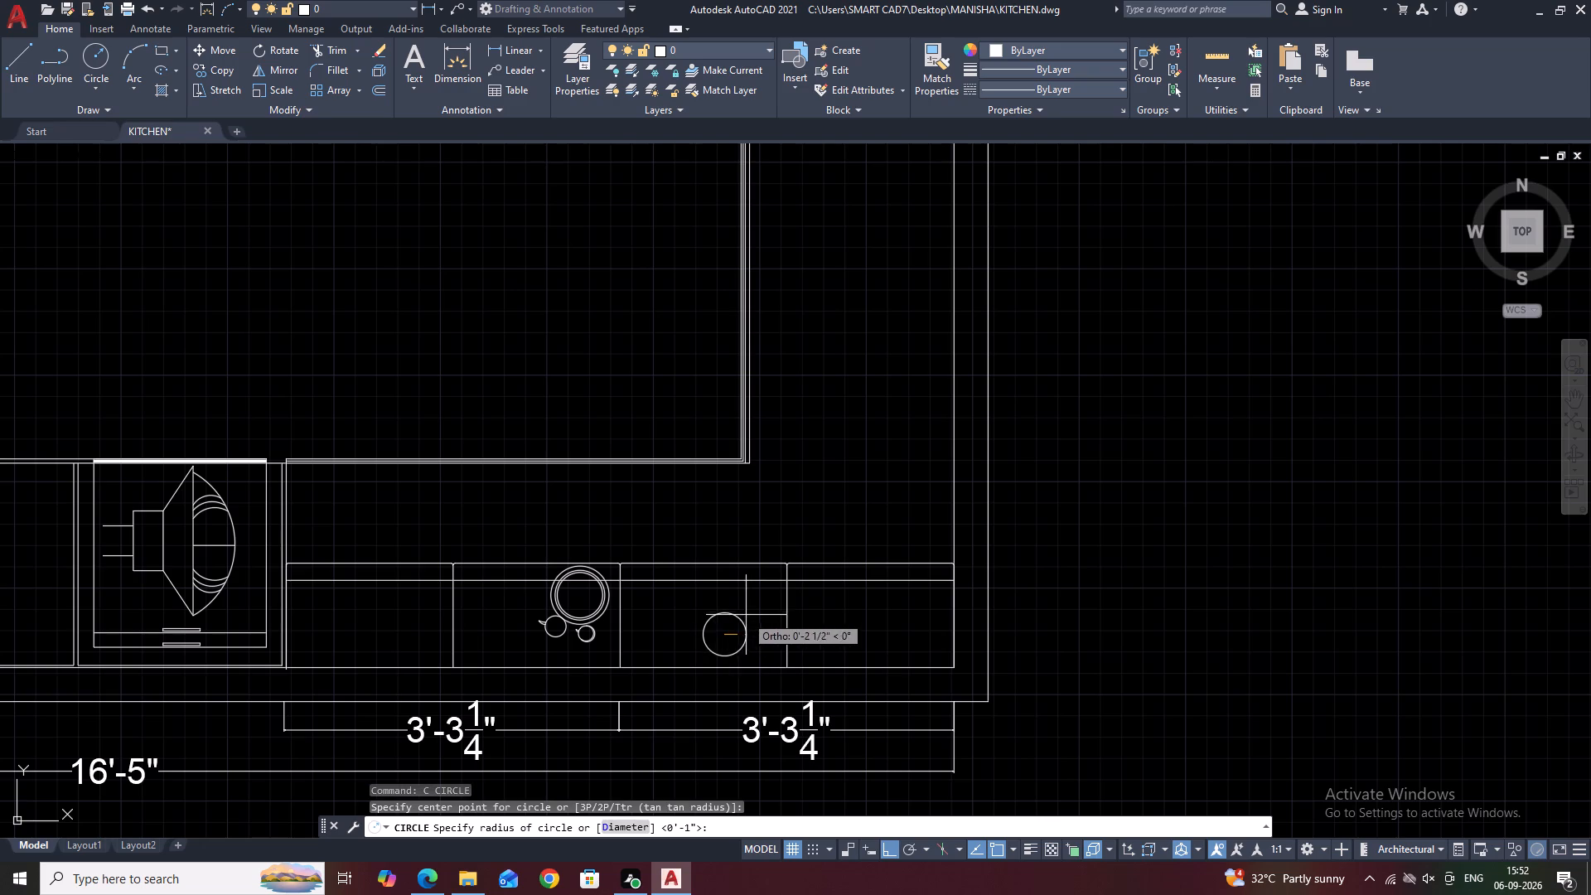
click(757, 611)
click(757, 611)
Shrink the new circle in the third compartment to a radius of about 3".
click(727, 628)
click(689, 589)
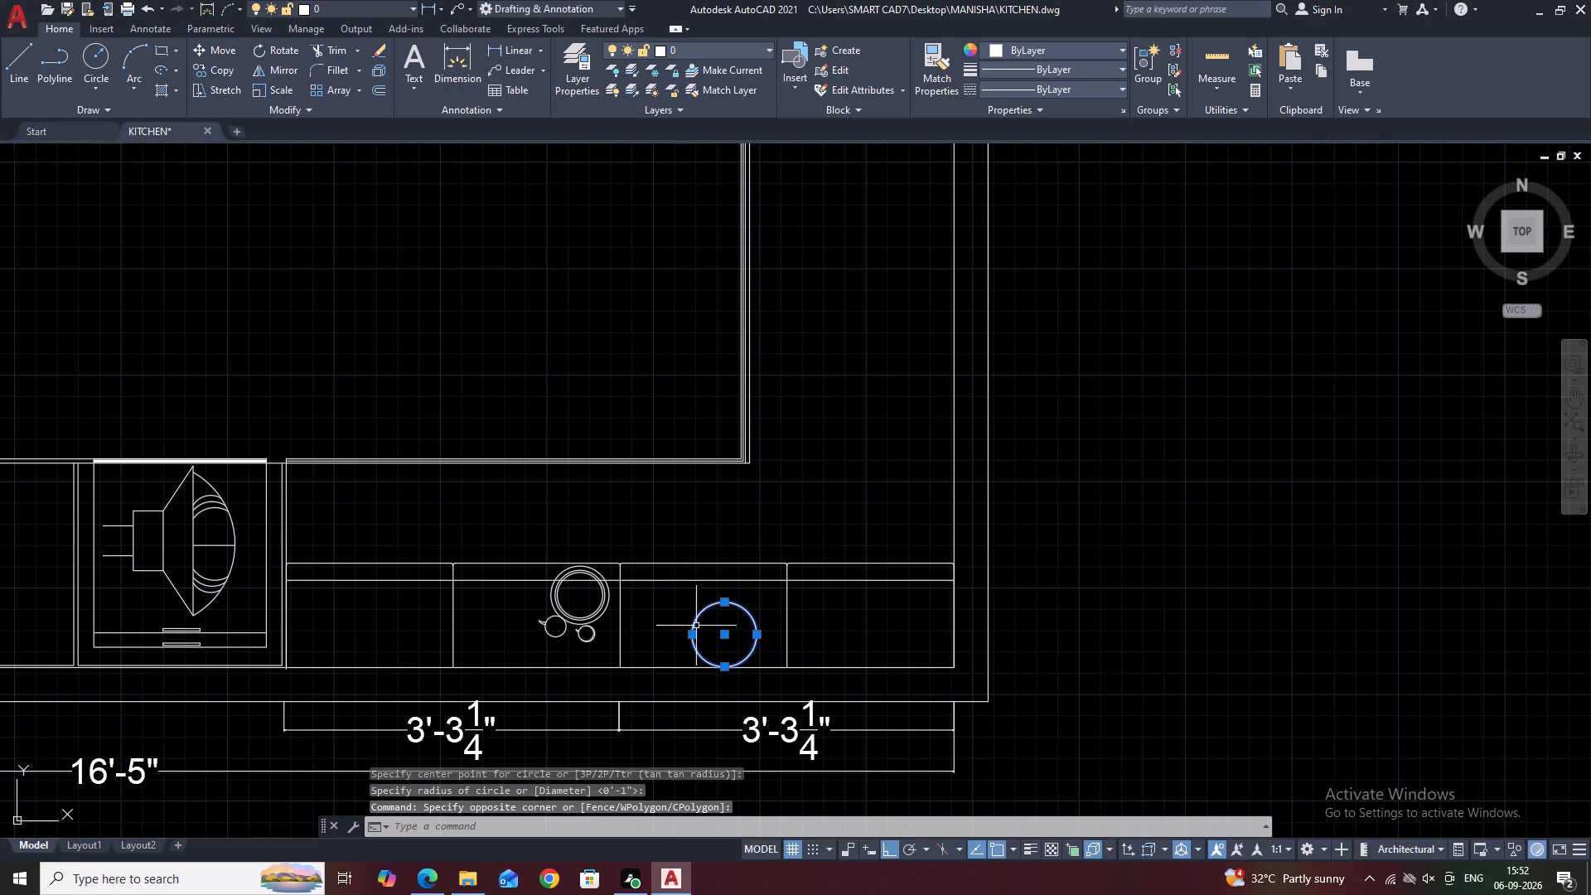
scroll(745, 654, up, 1)
click(763, 625)
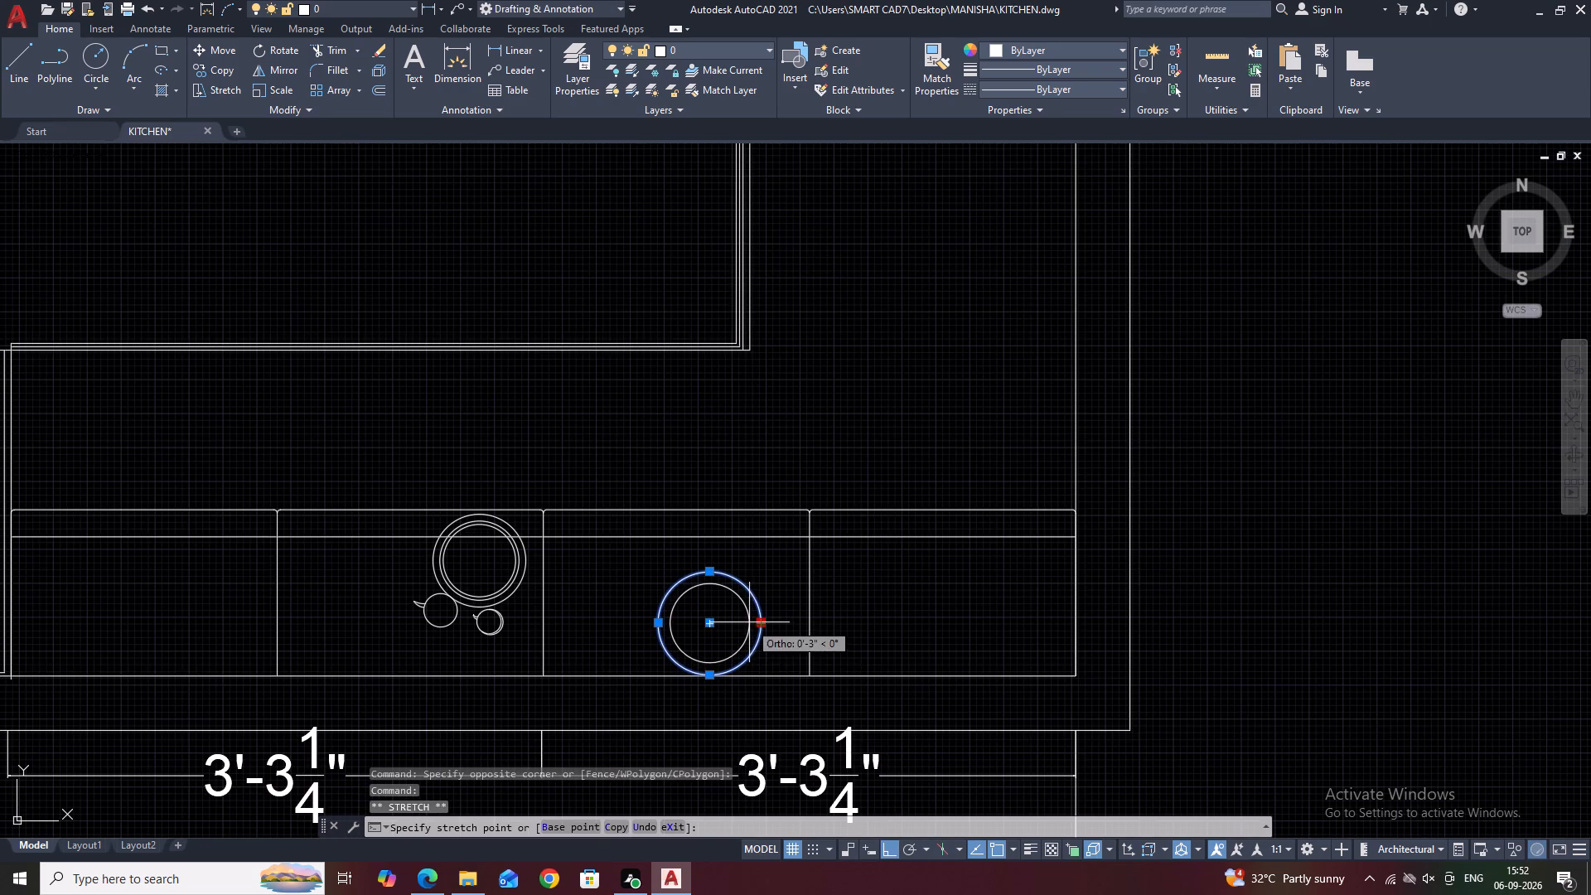
click(748, 622)
Copy the third compartment's circle a short distance up and to the right with Ortho off, so both circles overlap.
key(c)
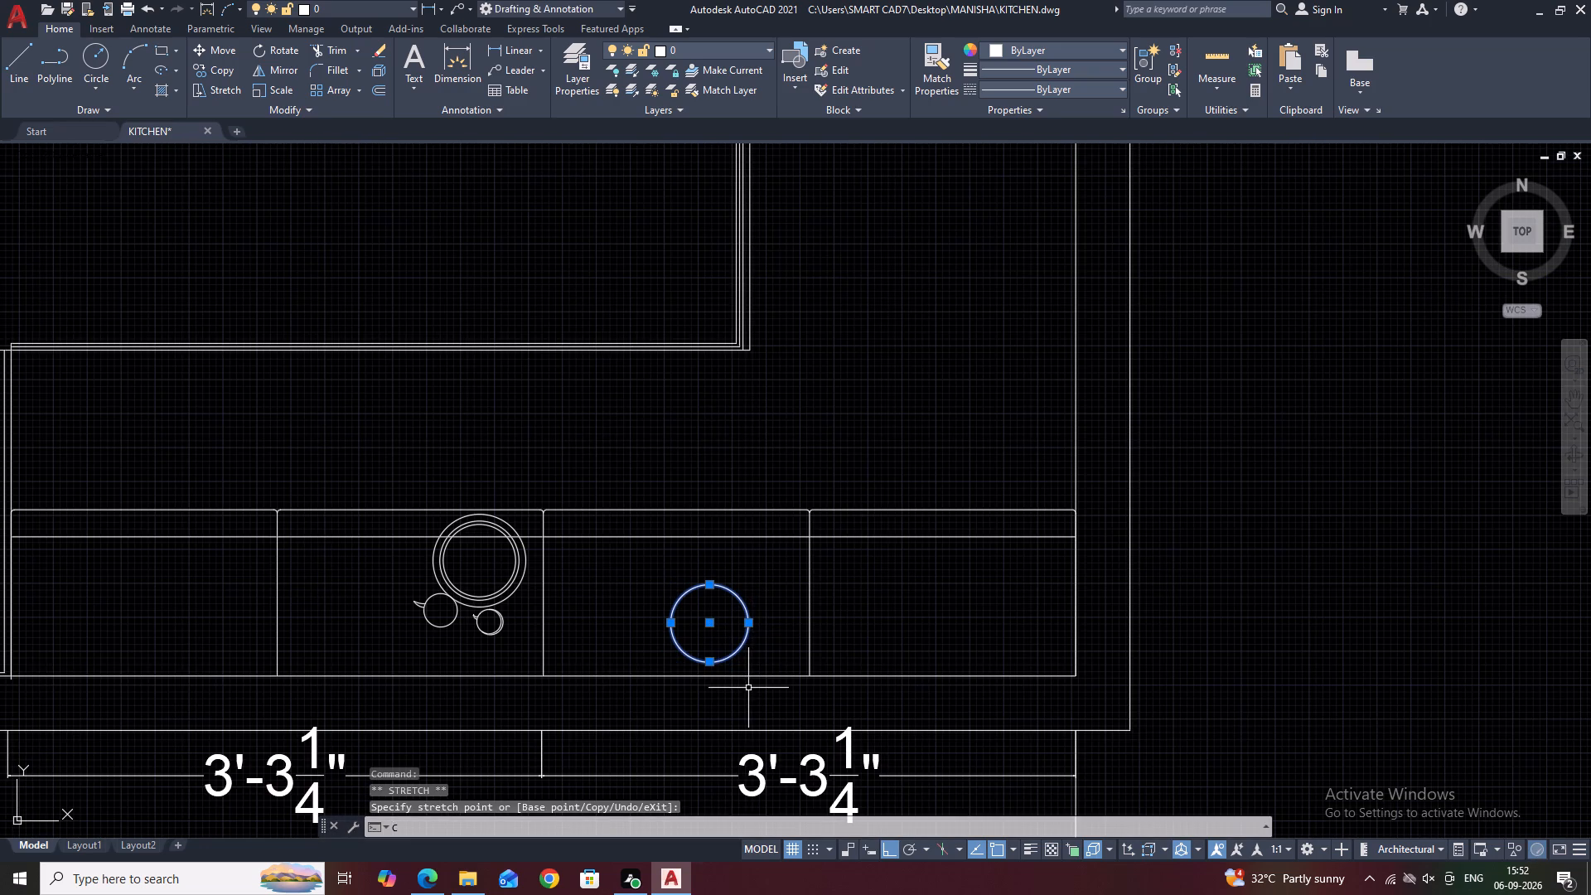
text(O)
key(space)
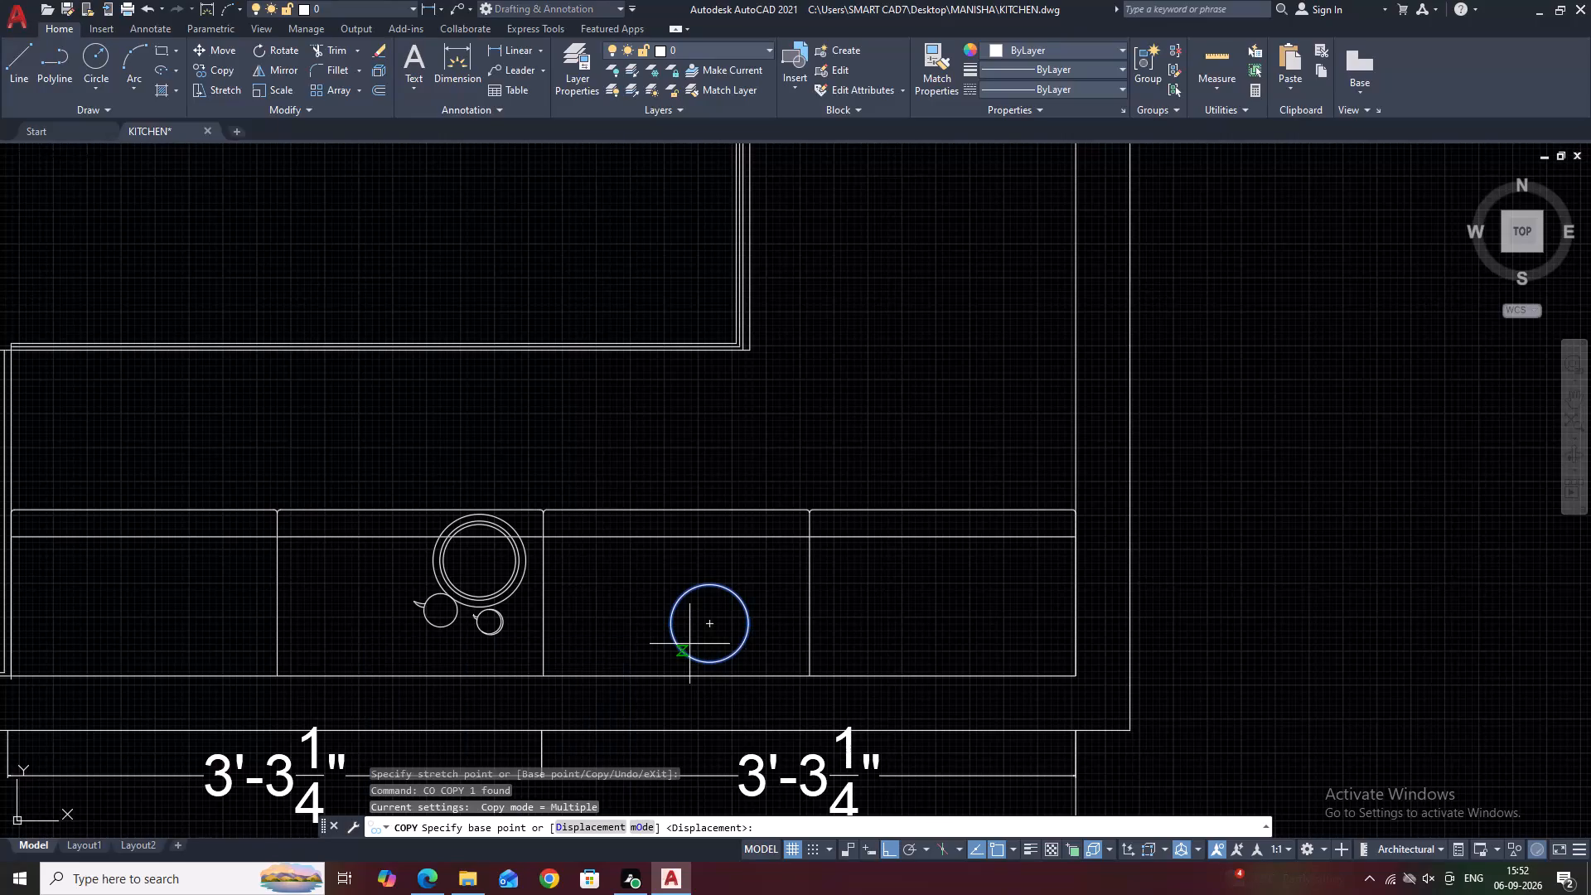
click(680, 646)
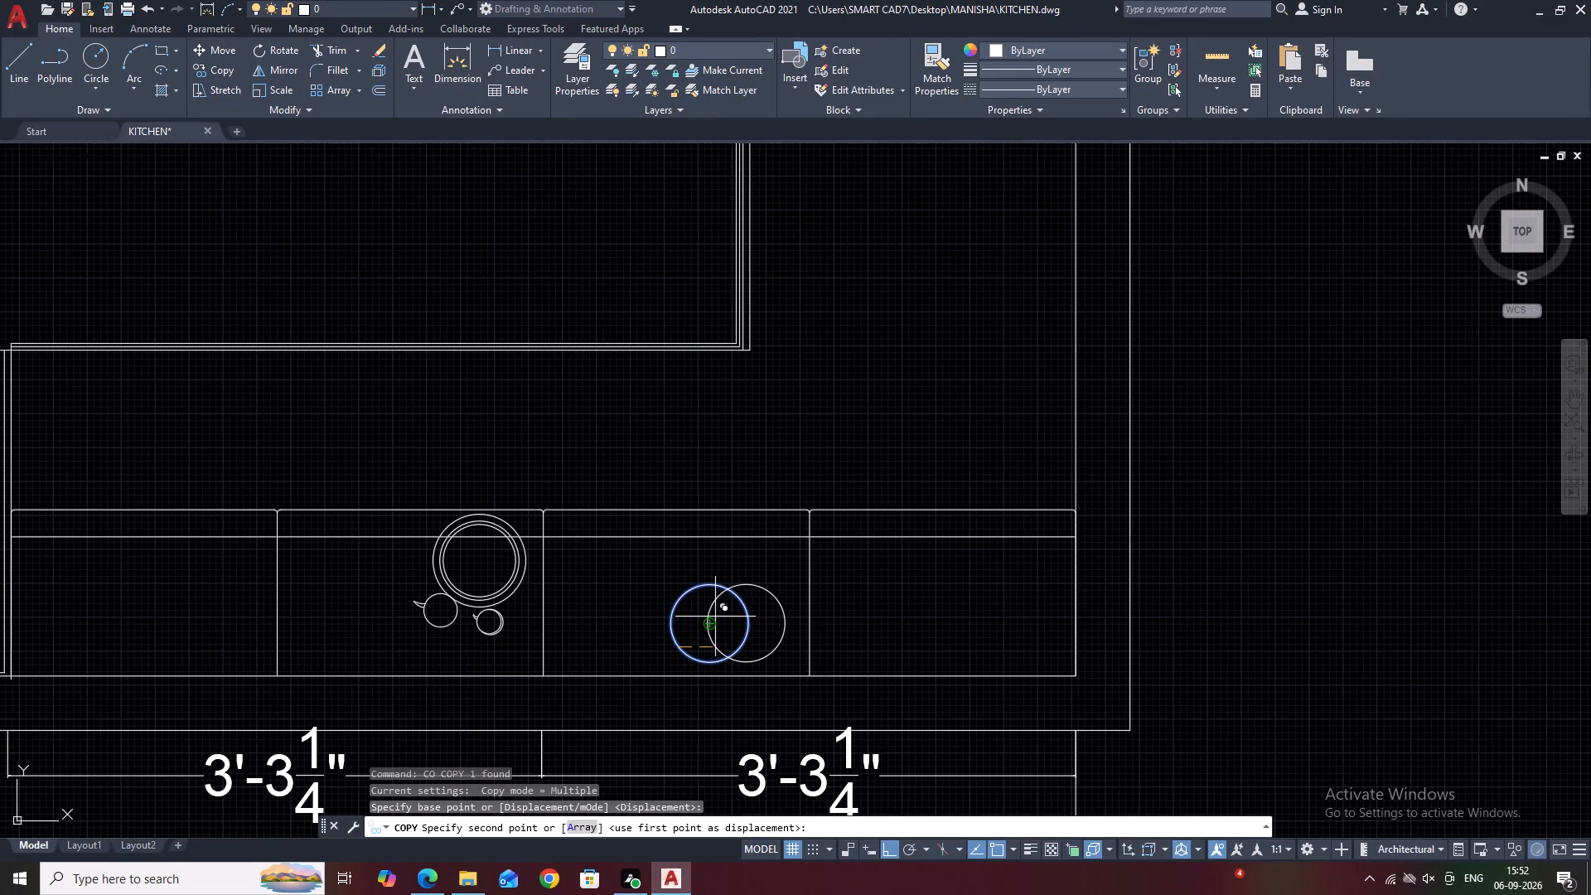
key(F8)
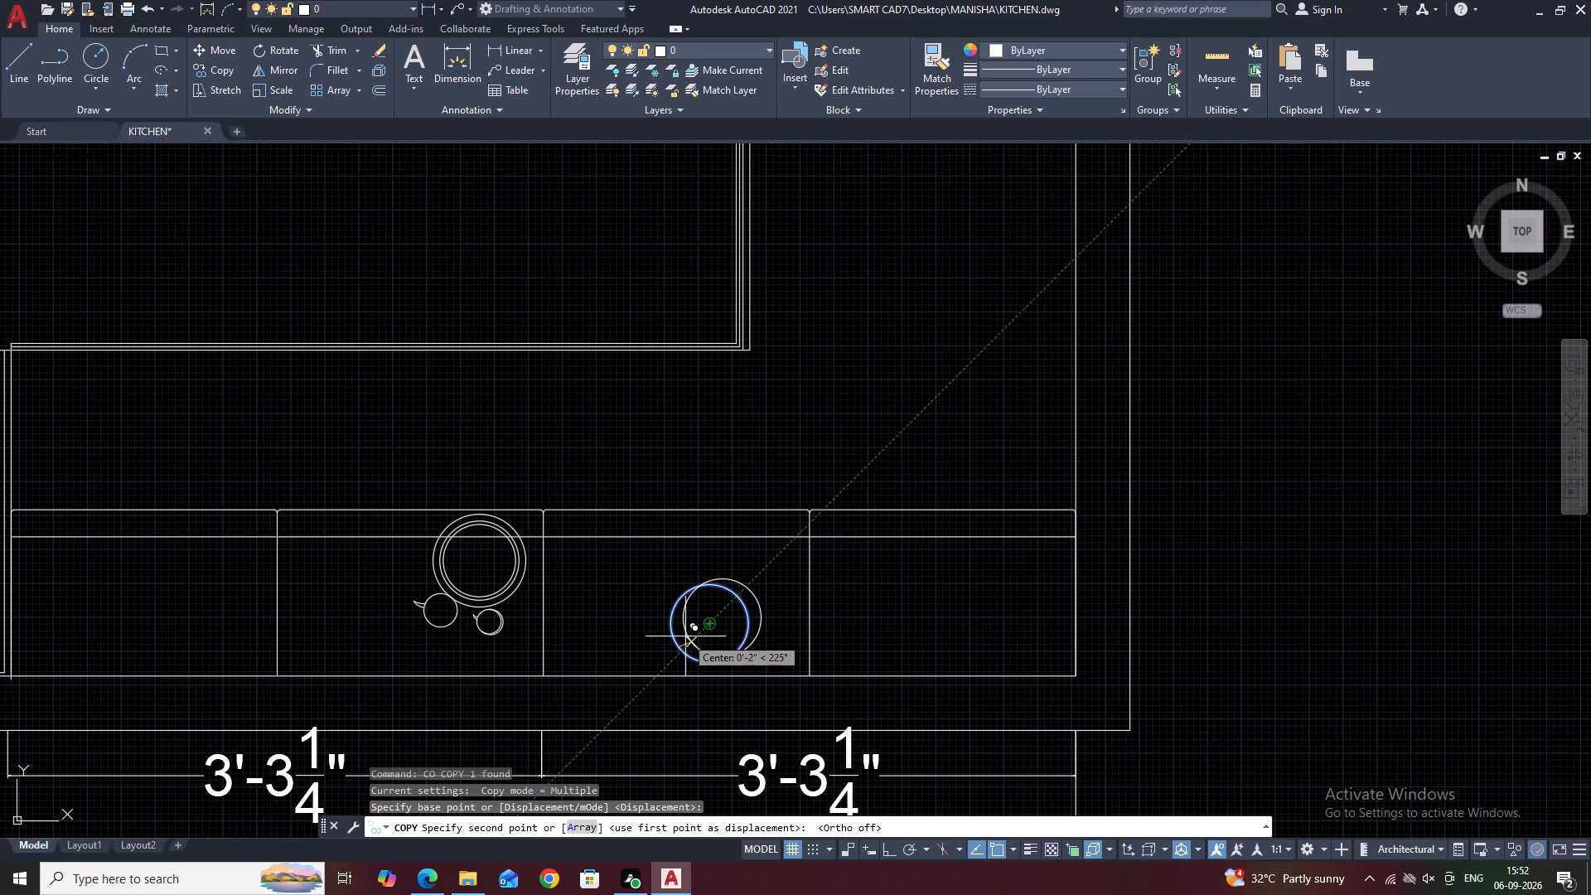
click(685, 636)
key(Escape)
Draw a diagonal handle line from the upper-right edge of the overlapping circles toward the third compartment's right divider.
middle_drag(745, 573, 758, 654)
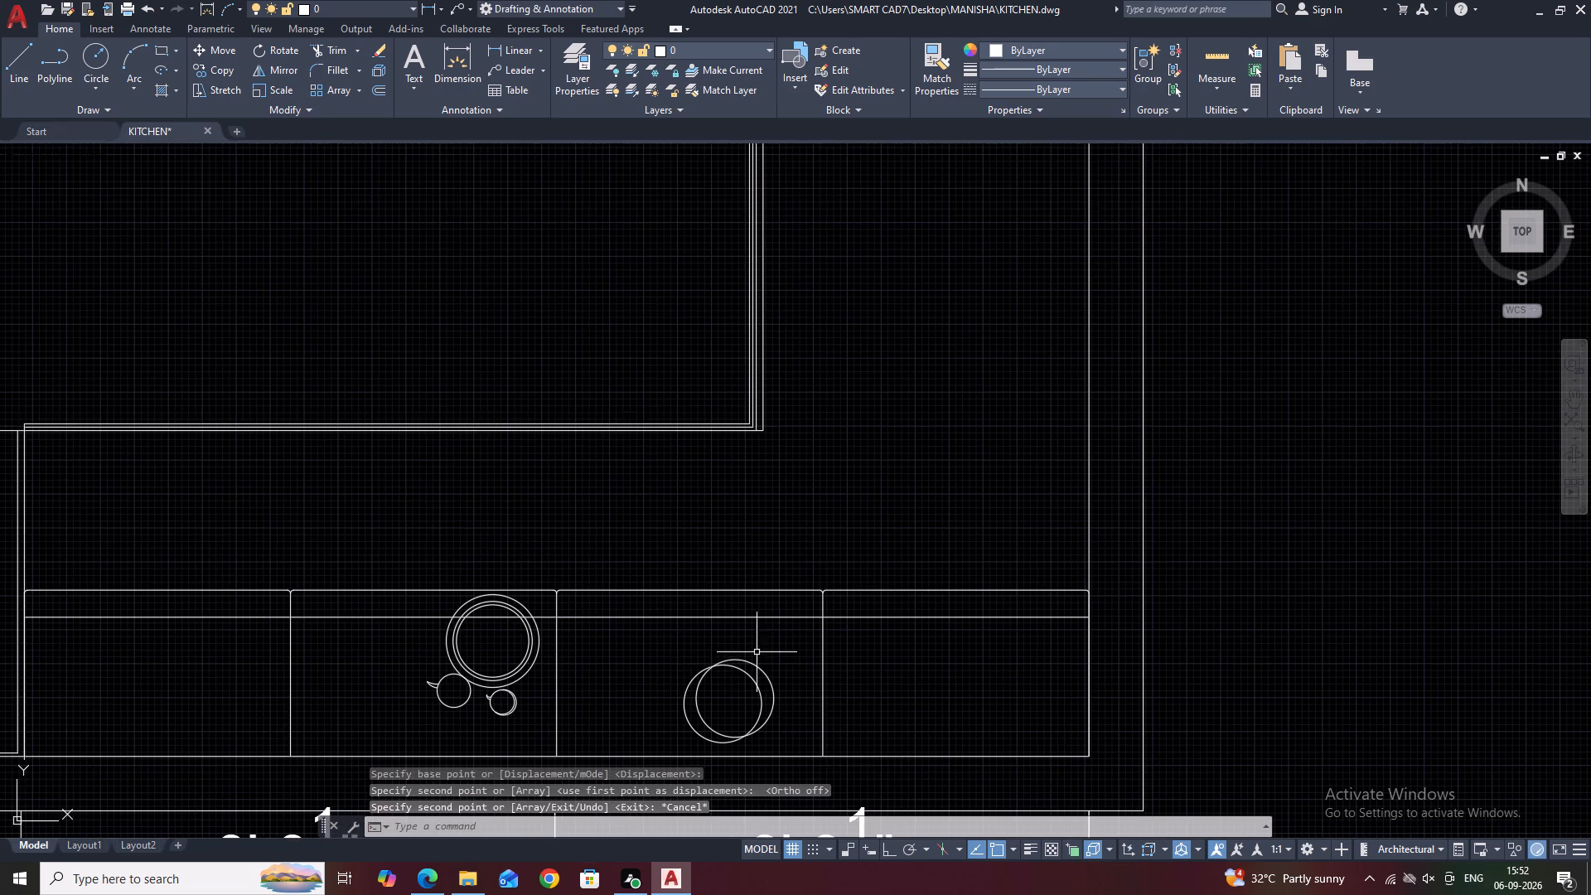
middle_drag(782, 636, 723, 596)
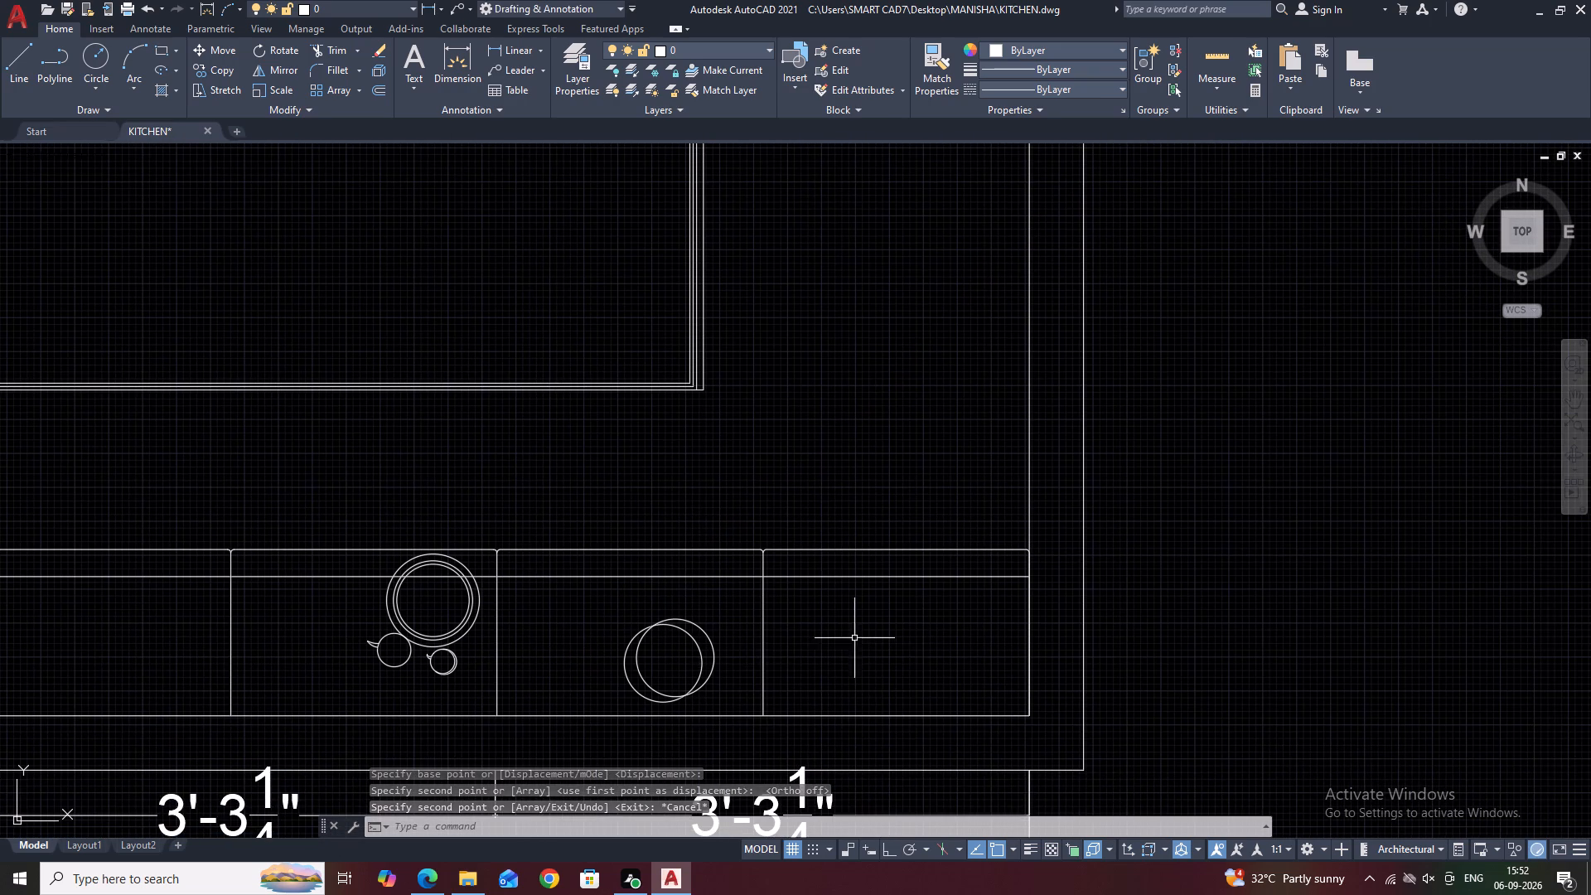
middle_drag(833, 664, 856, 700)
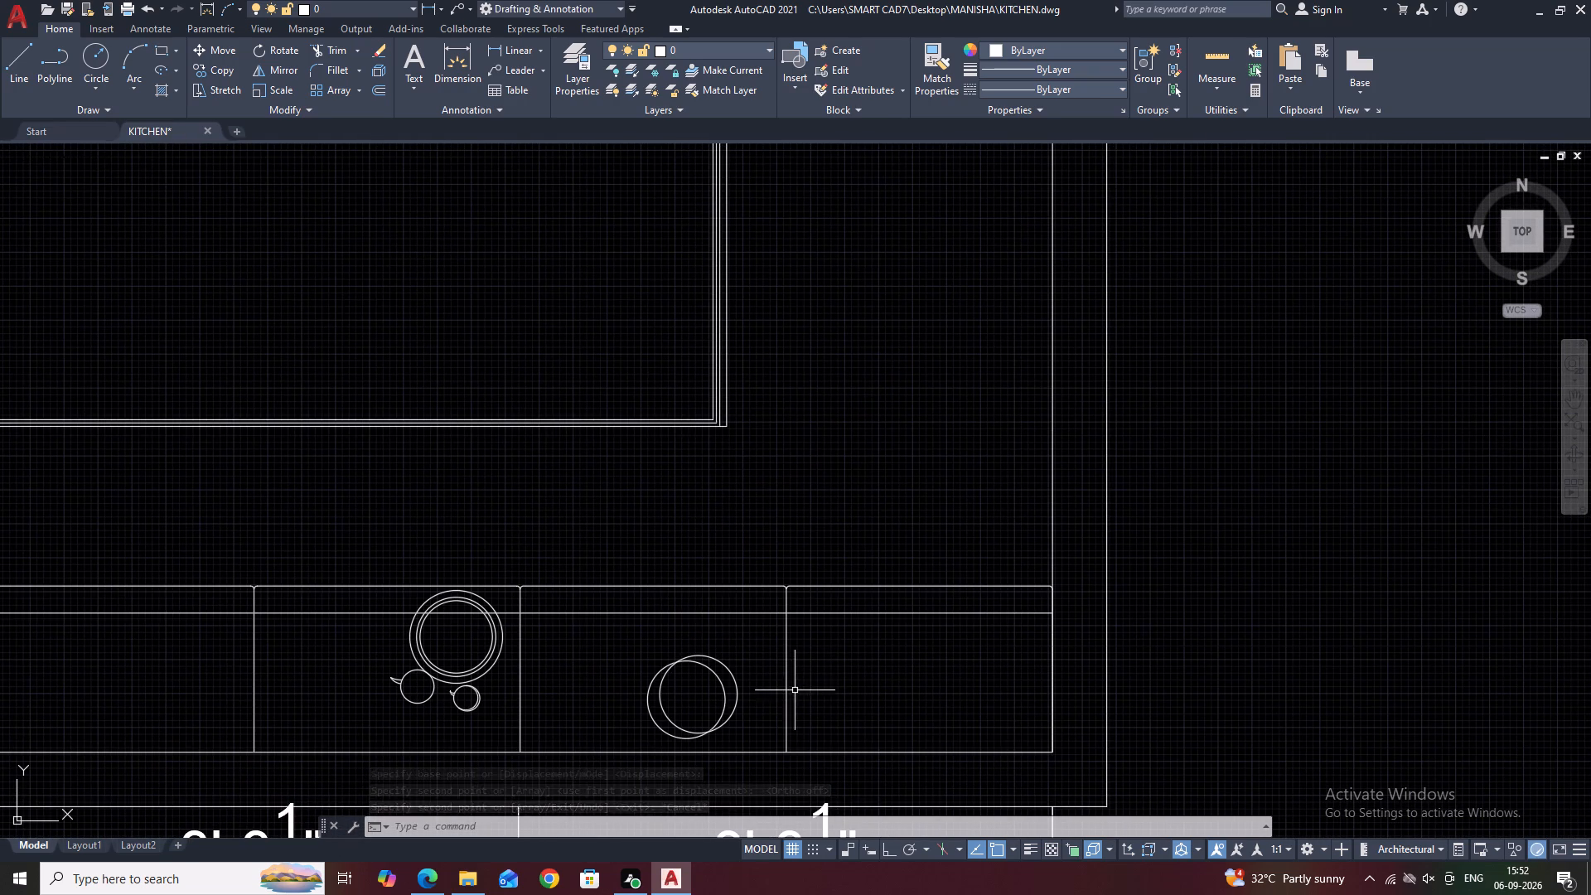
scroll(727, 733, up, 2)
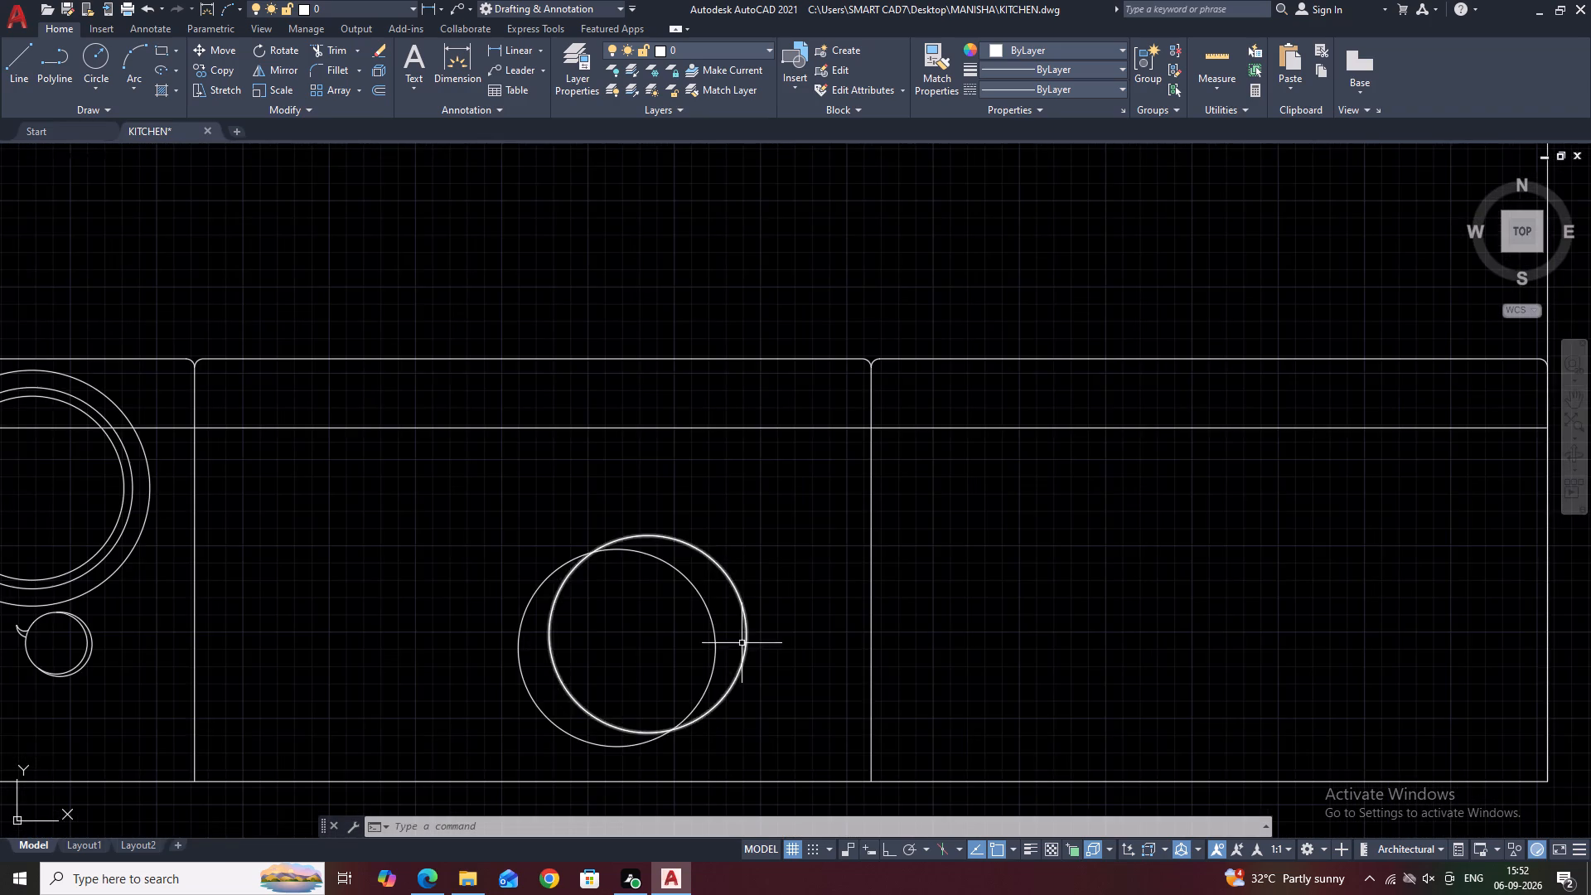
middle_drag(742, 565, 777, 716)
text(L)
key(space)
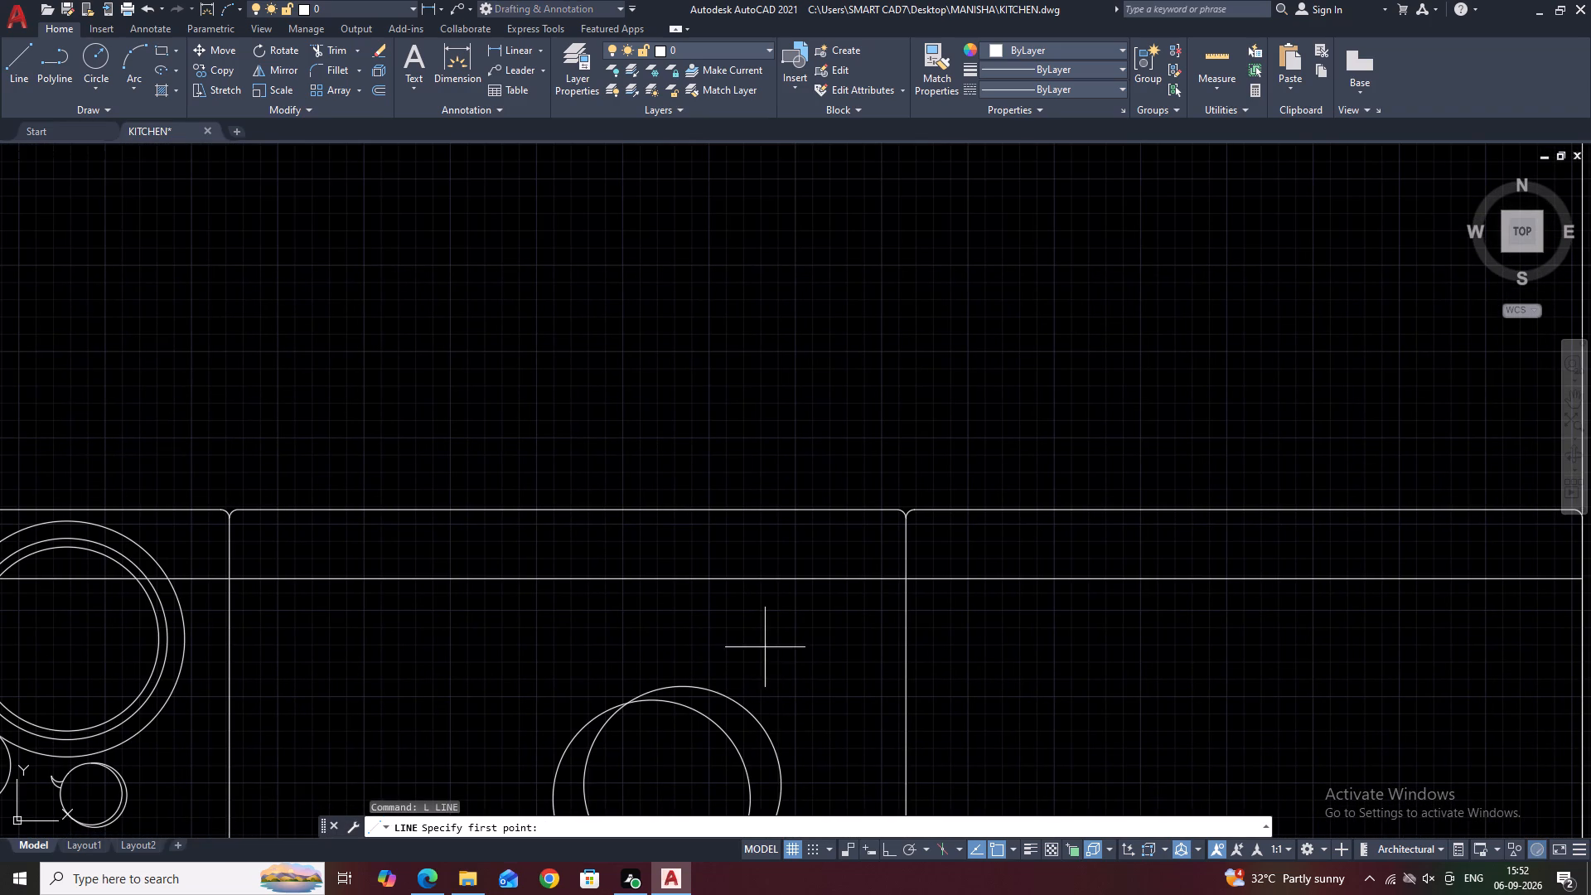
scroll(744, 660, up, 1)
scroll(721, 696, down, 2)
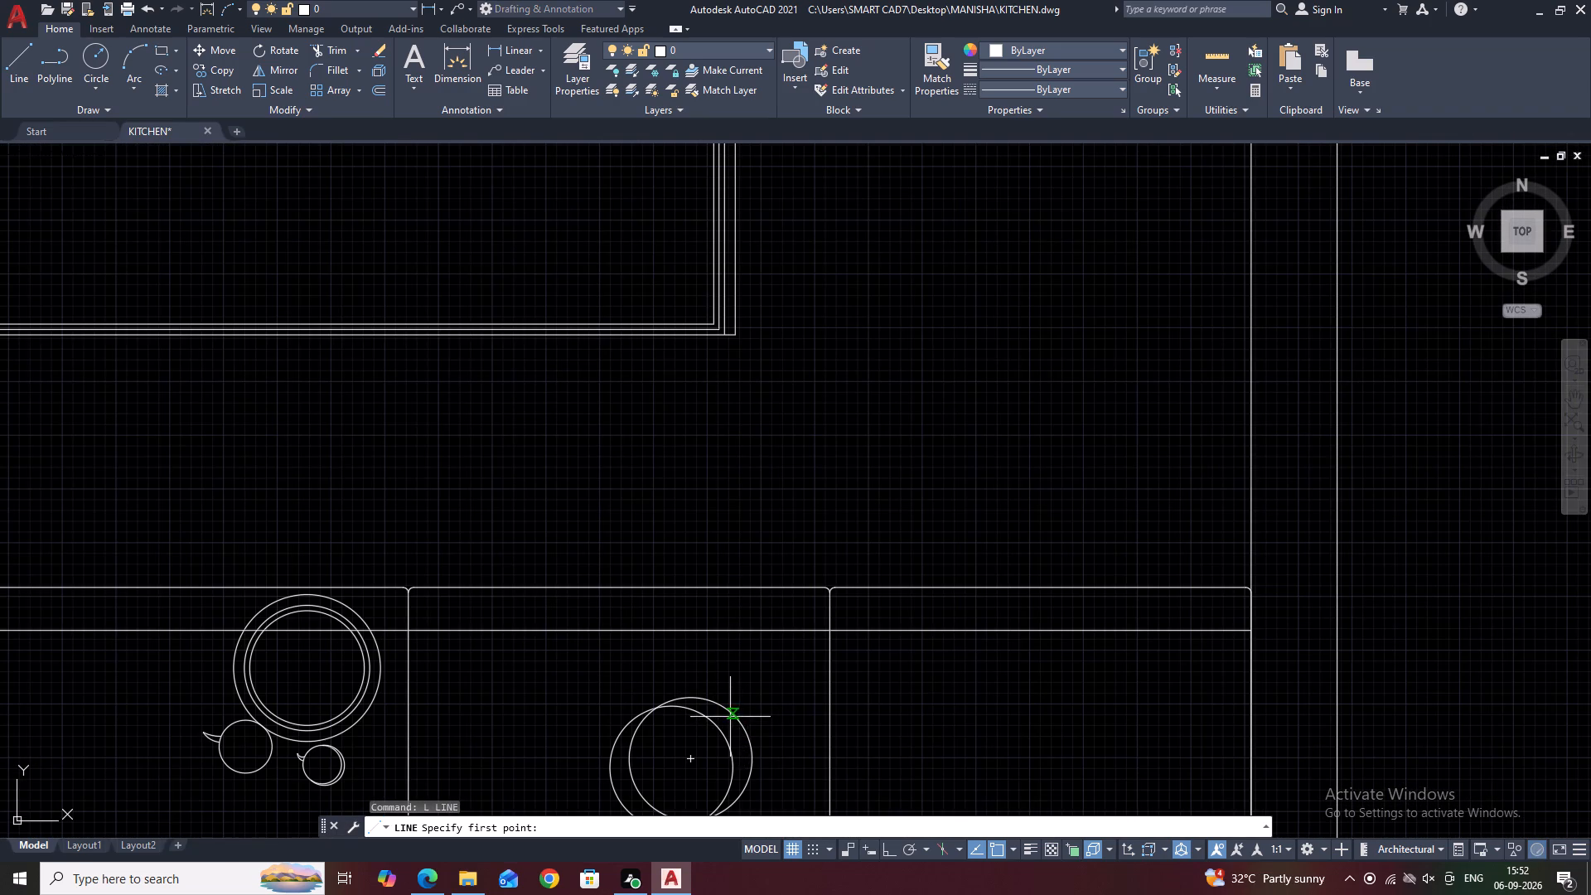
click(731, 713)
click(801, 653)
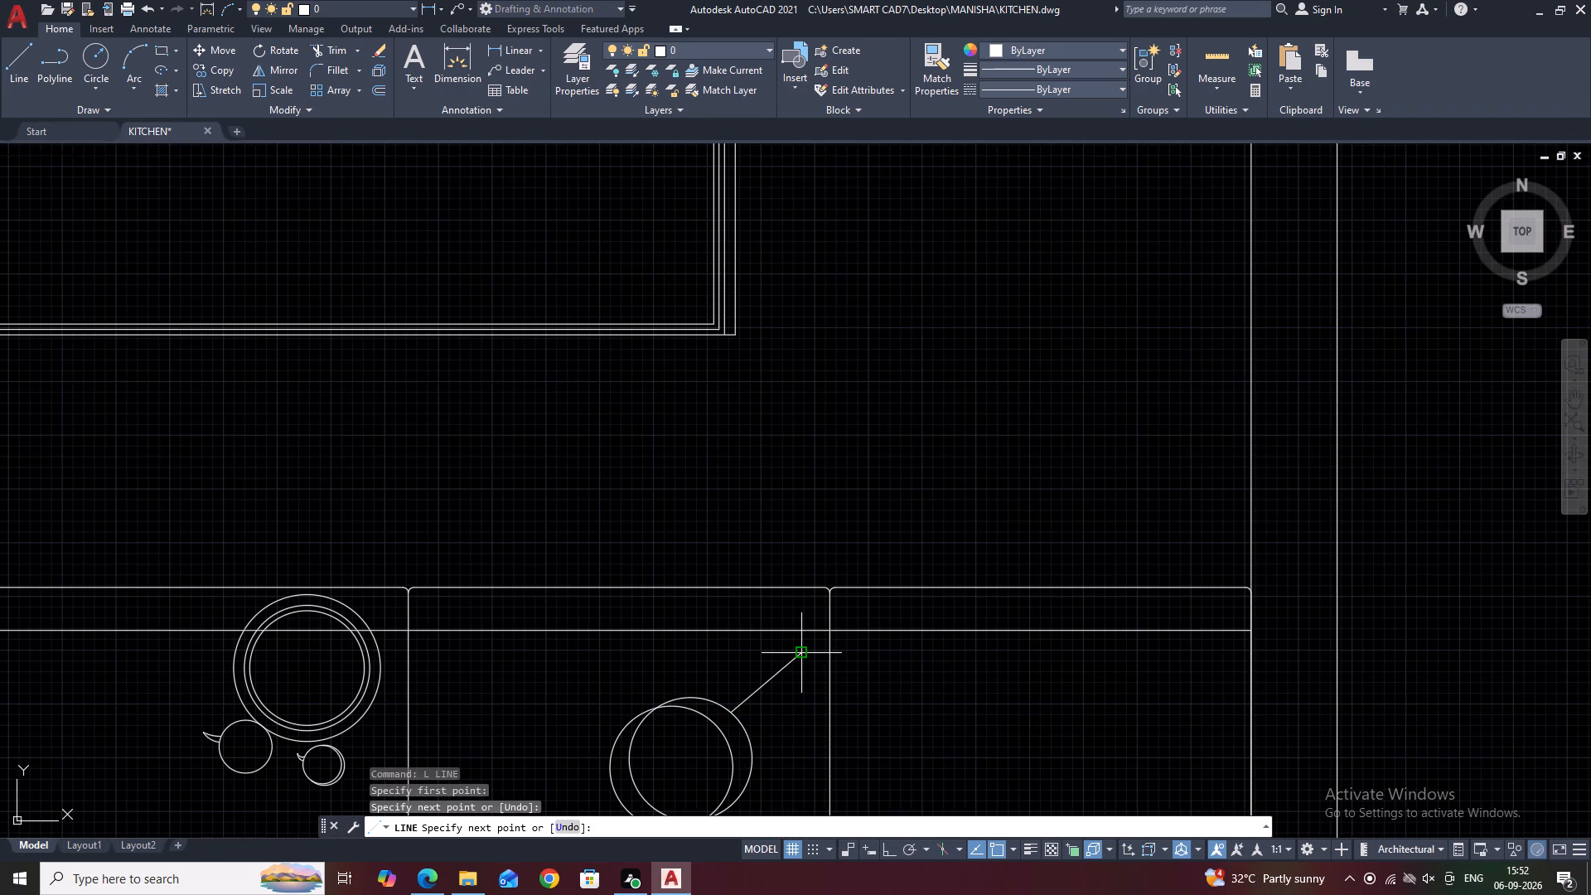
key(space)
Draw a parallel second handle line, cap it to the first line's end, and continue the cap about 1/2" beyond.
key(space)
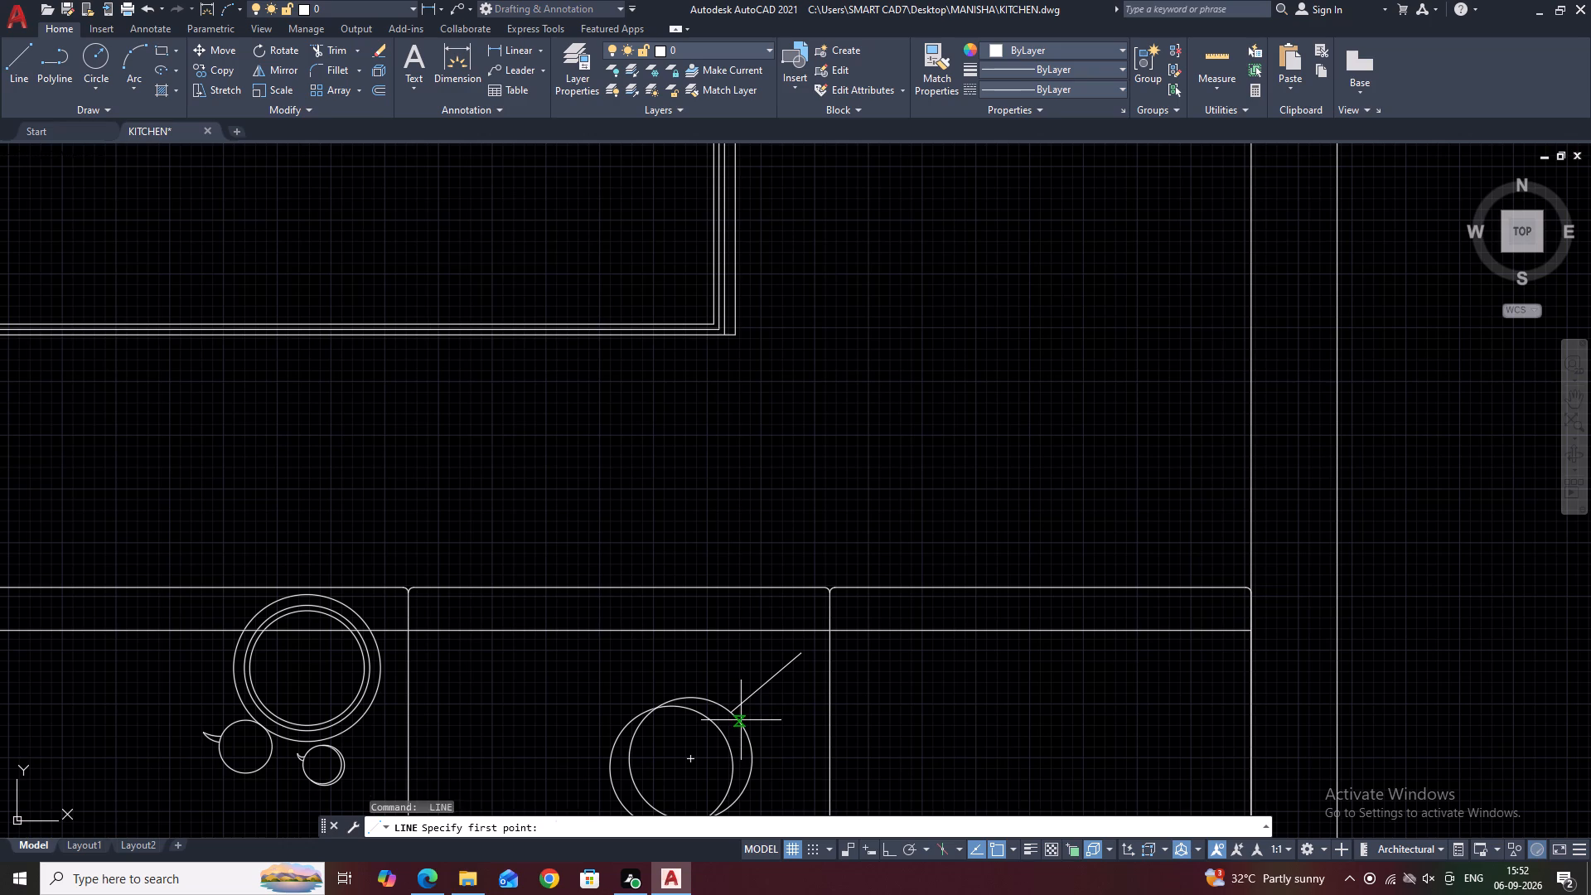
click(741, 720)
click(809, 664)
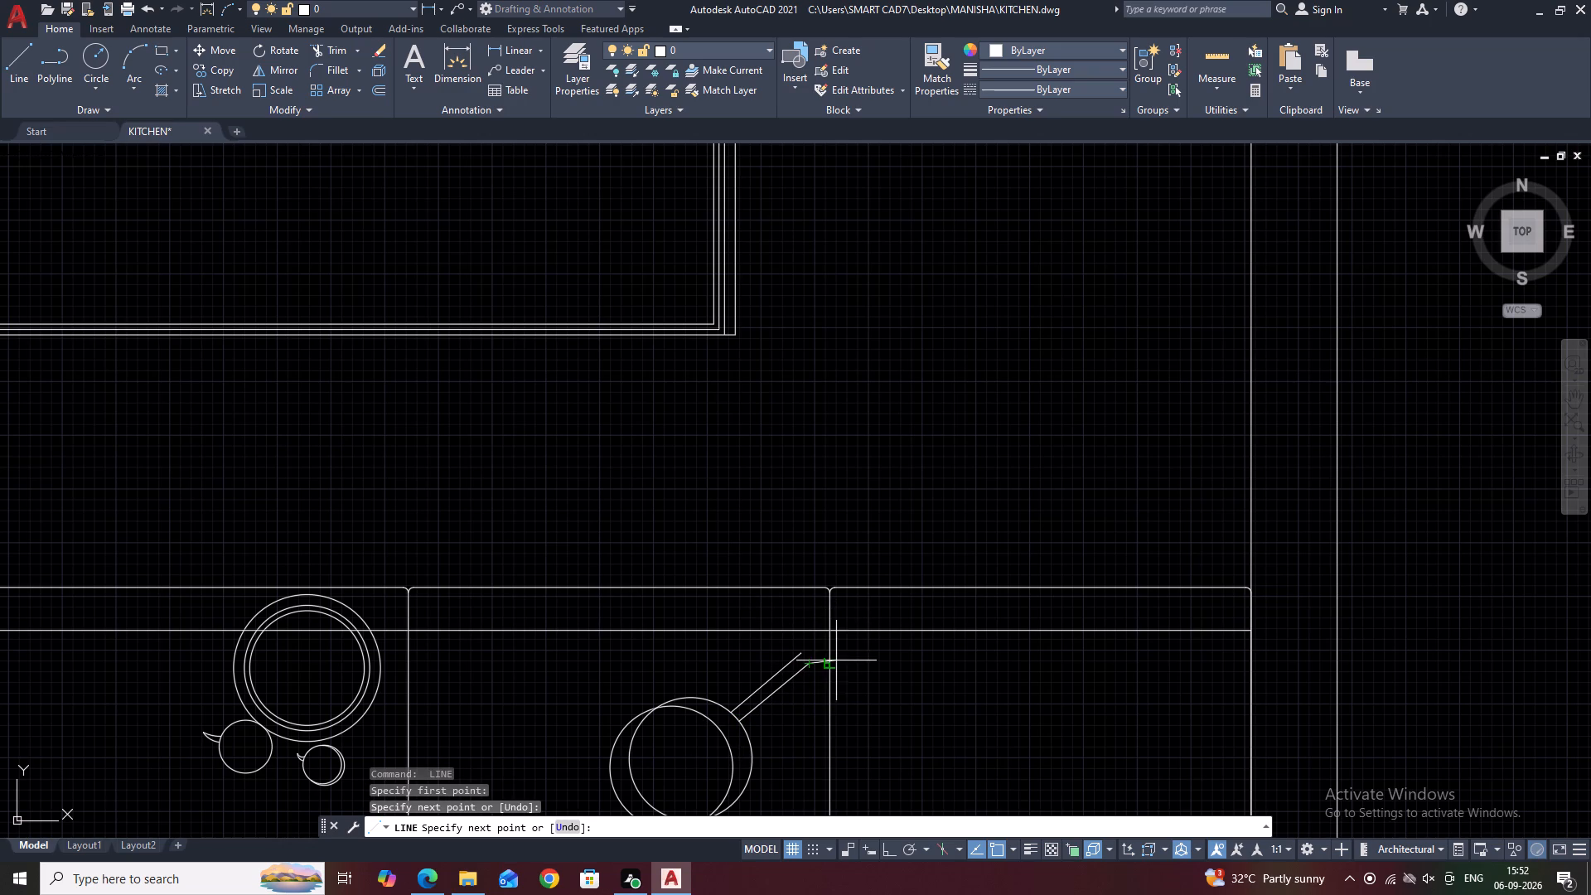
scroll(810, 665, up, 2)
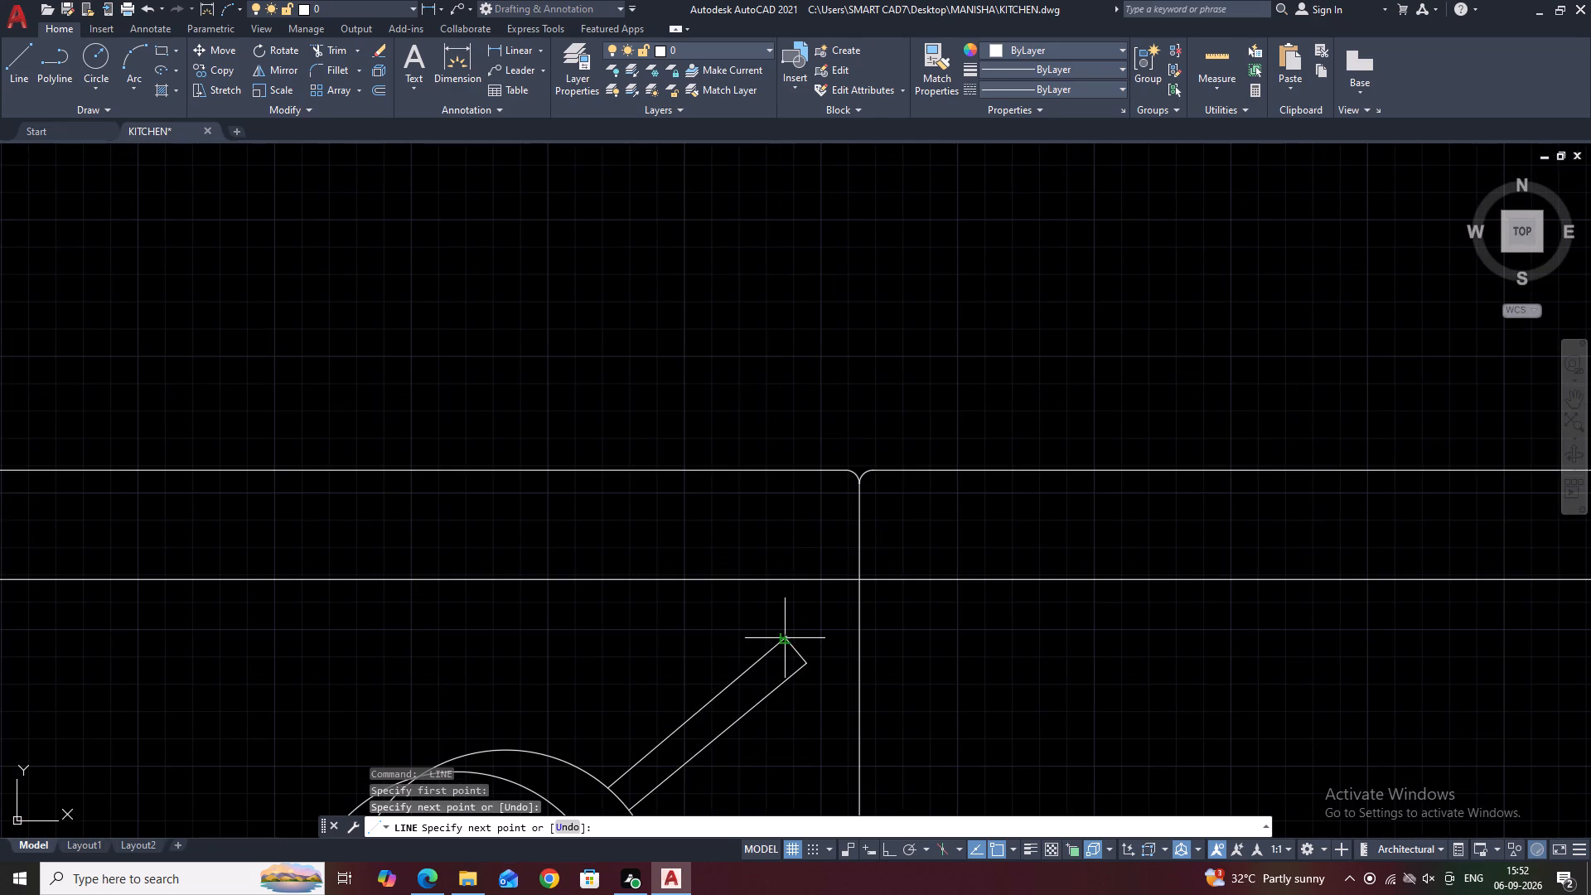
click(783, 639)
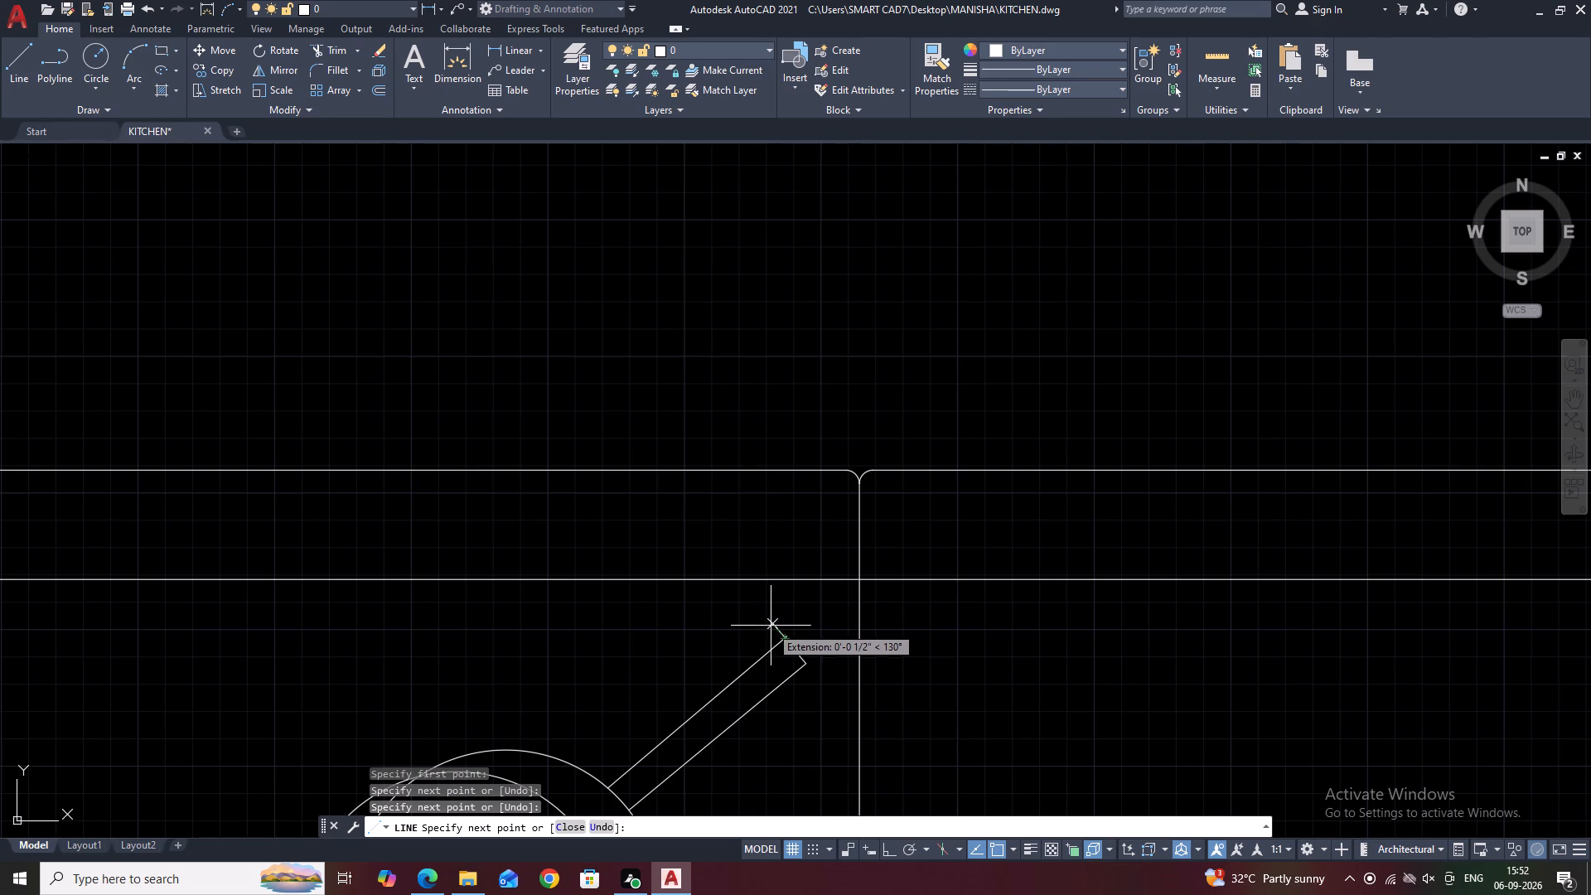
click(771, 626)
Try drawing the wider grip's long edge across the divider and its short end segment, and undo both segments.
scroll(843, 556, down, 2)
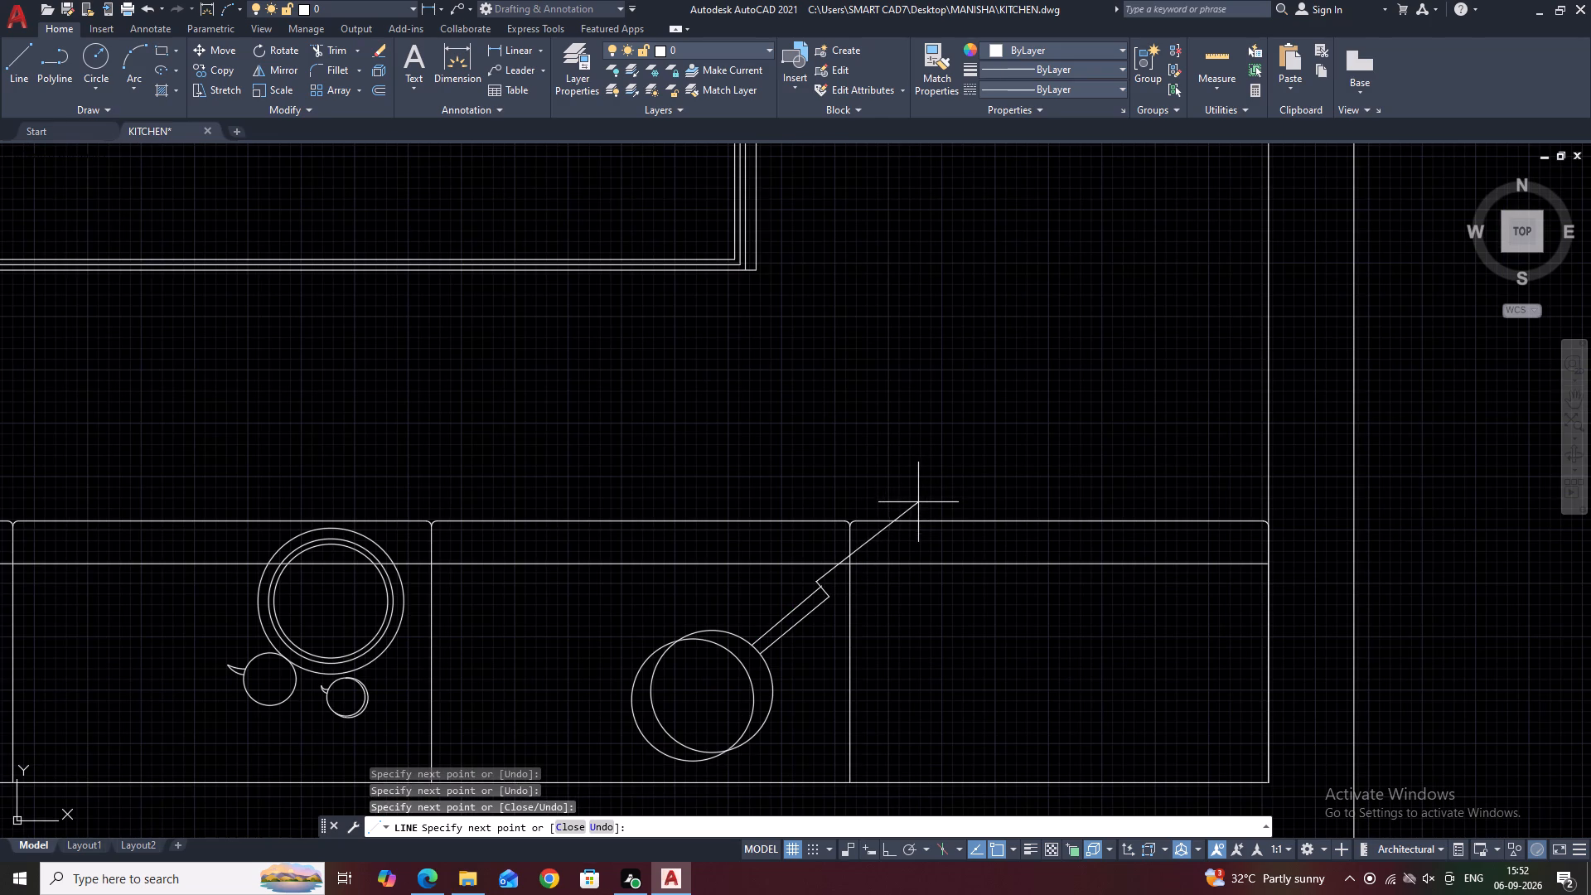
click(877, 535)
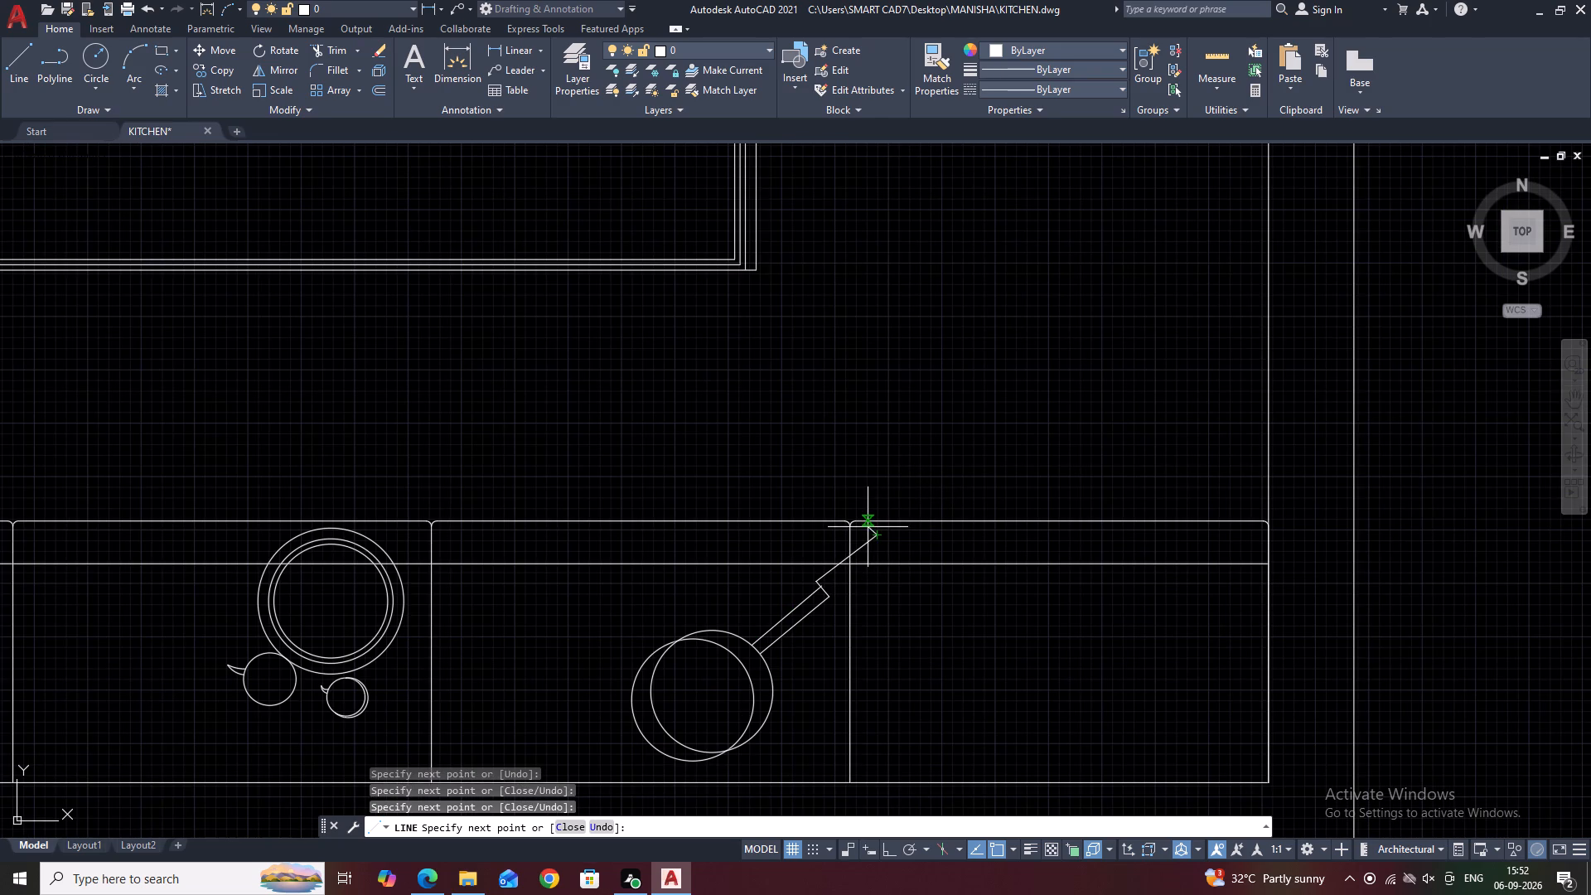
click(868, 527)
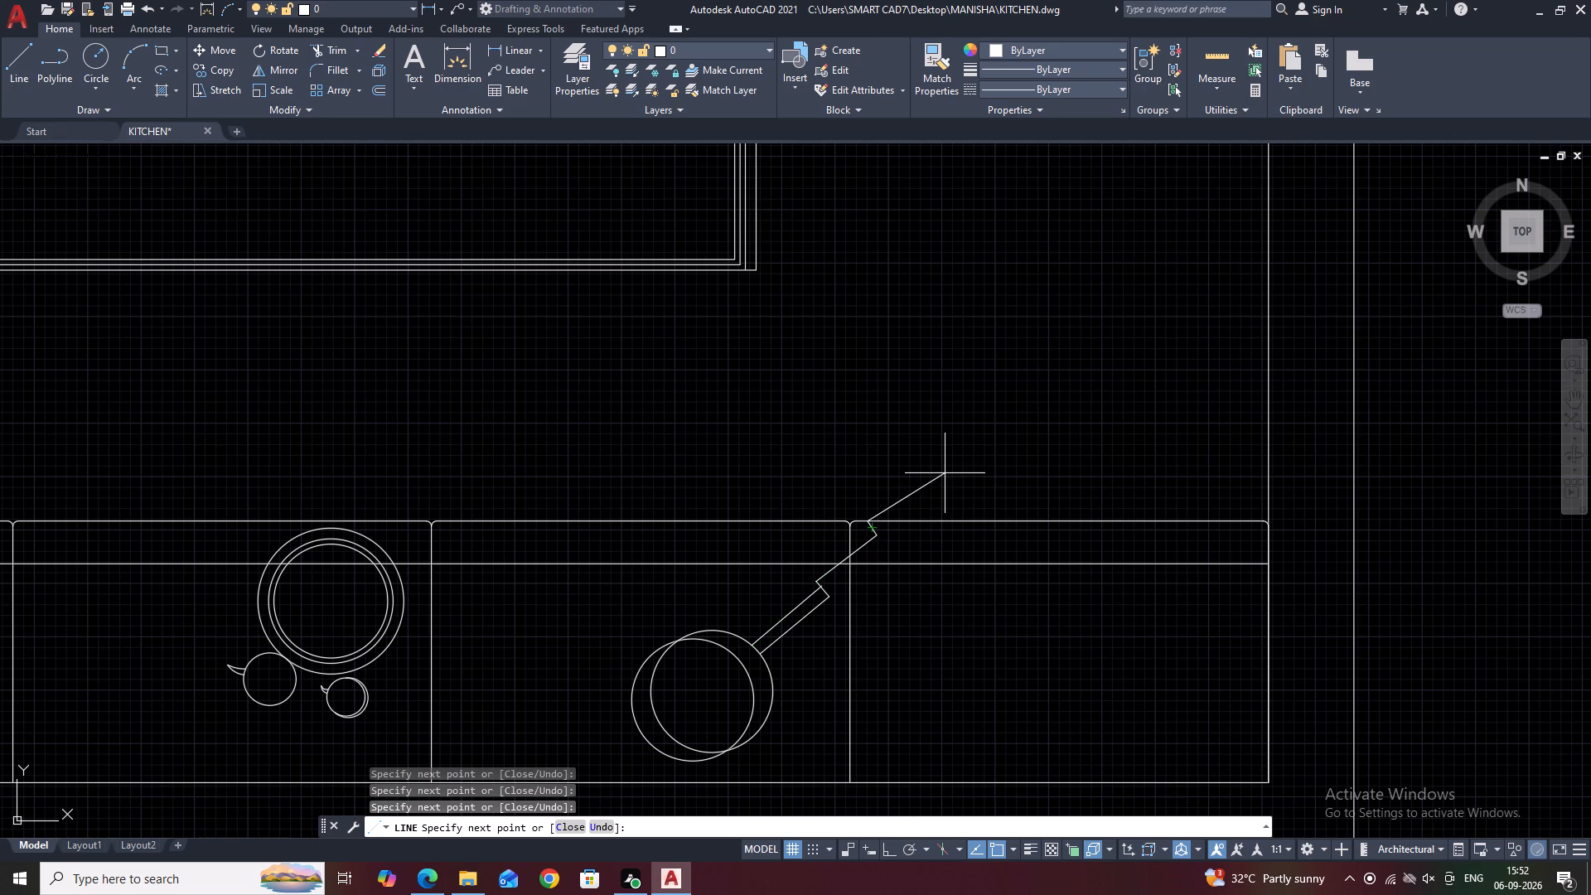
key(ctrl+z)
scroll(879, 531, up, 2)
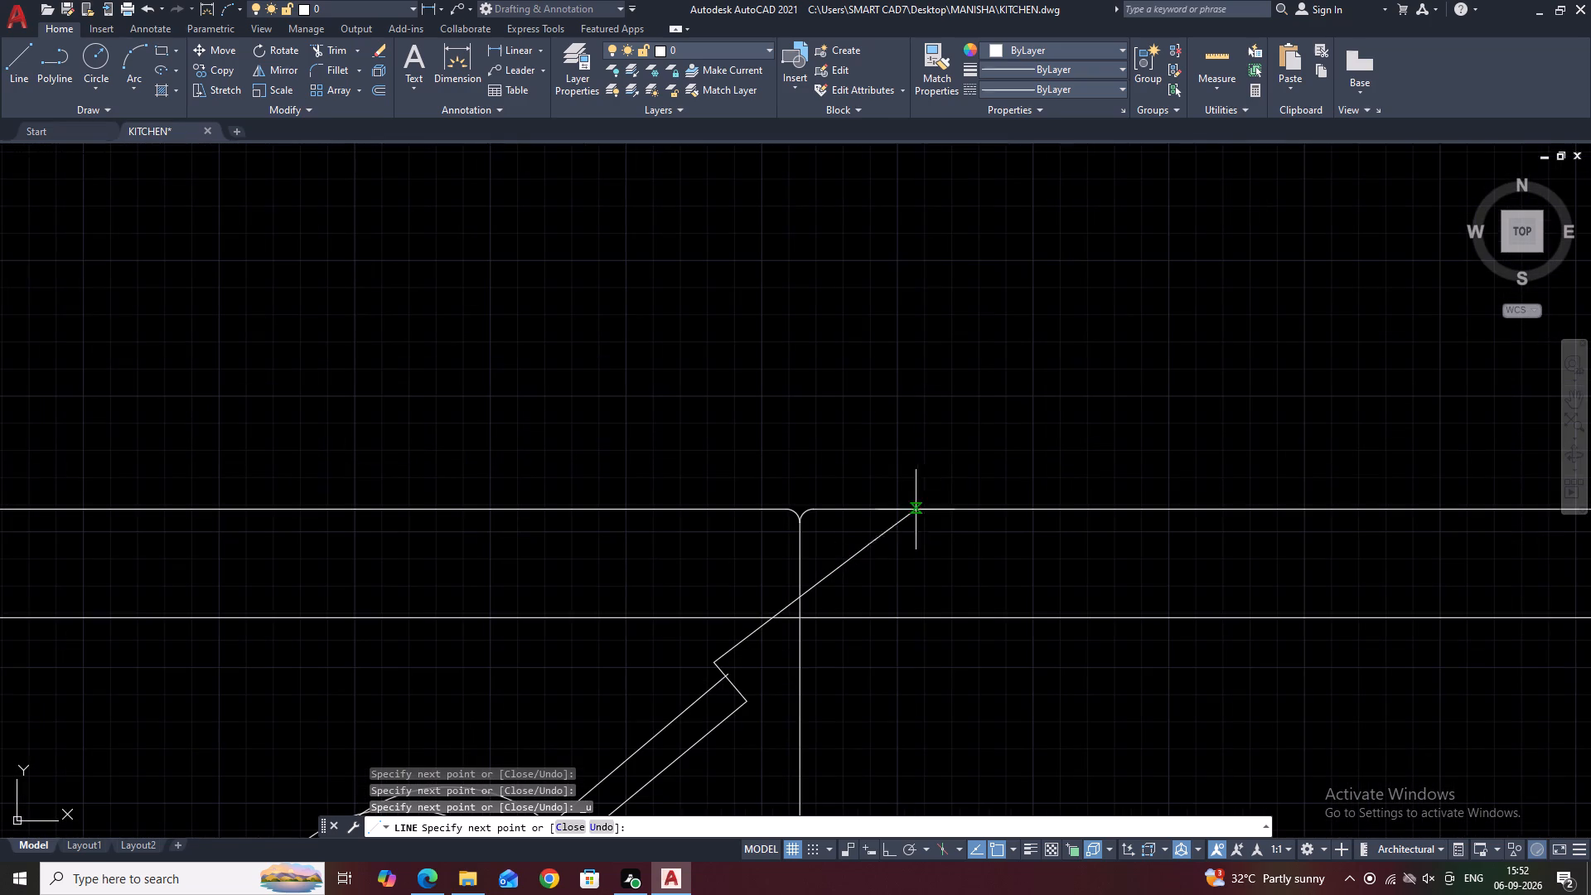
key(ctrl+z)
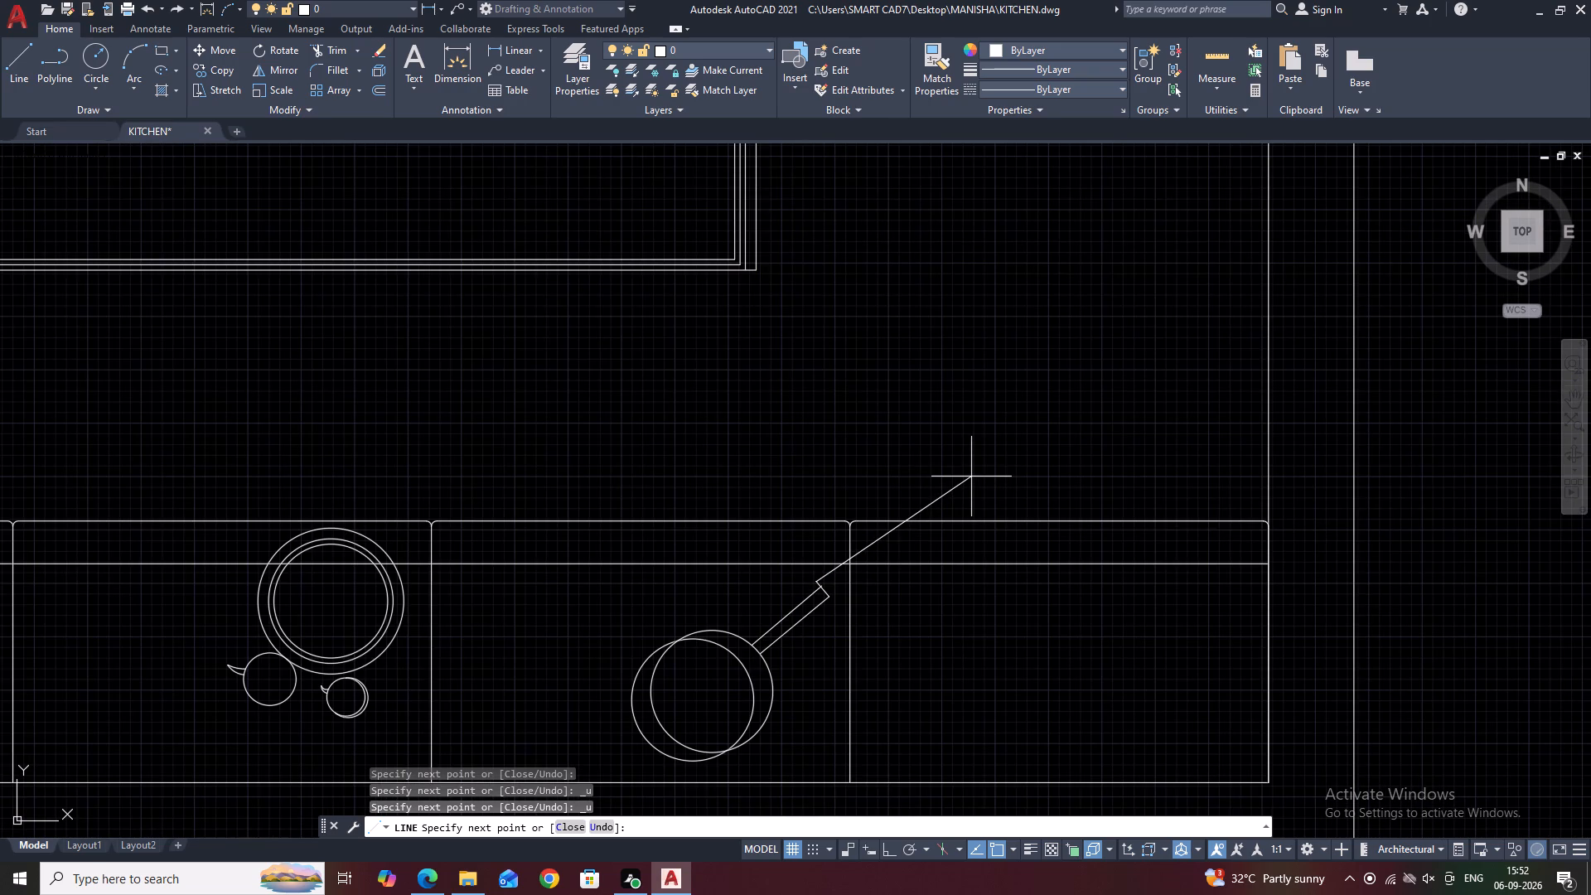
Draw the grip's upper outline: a long edge across the divider, a short inward jog, and an outer edge rising past the compartment top.
click(892, 532)
scroll(884, 526, up, 2)
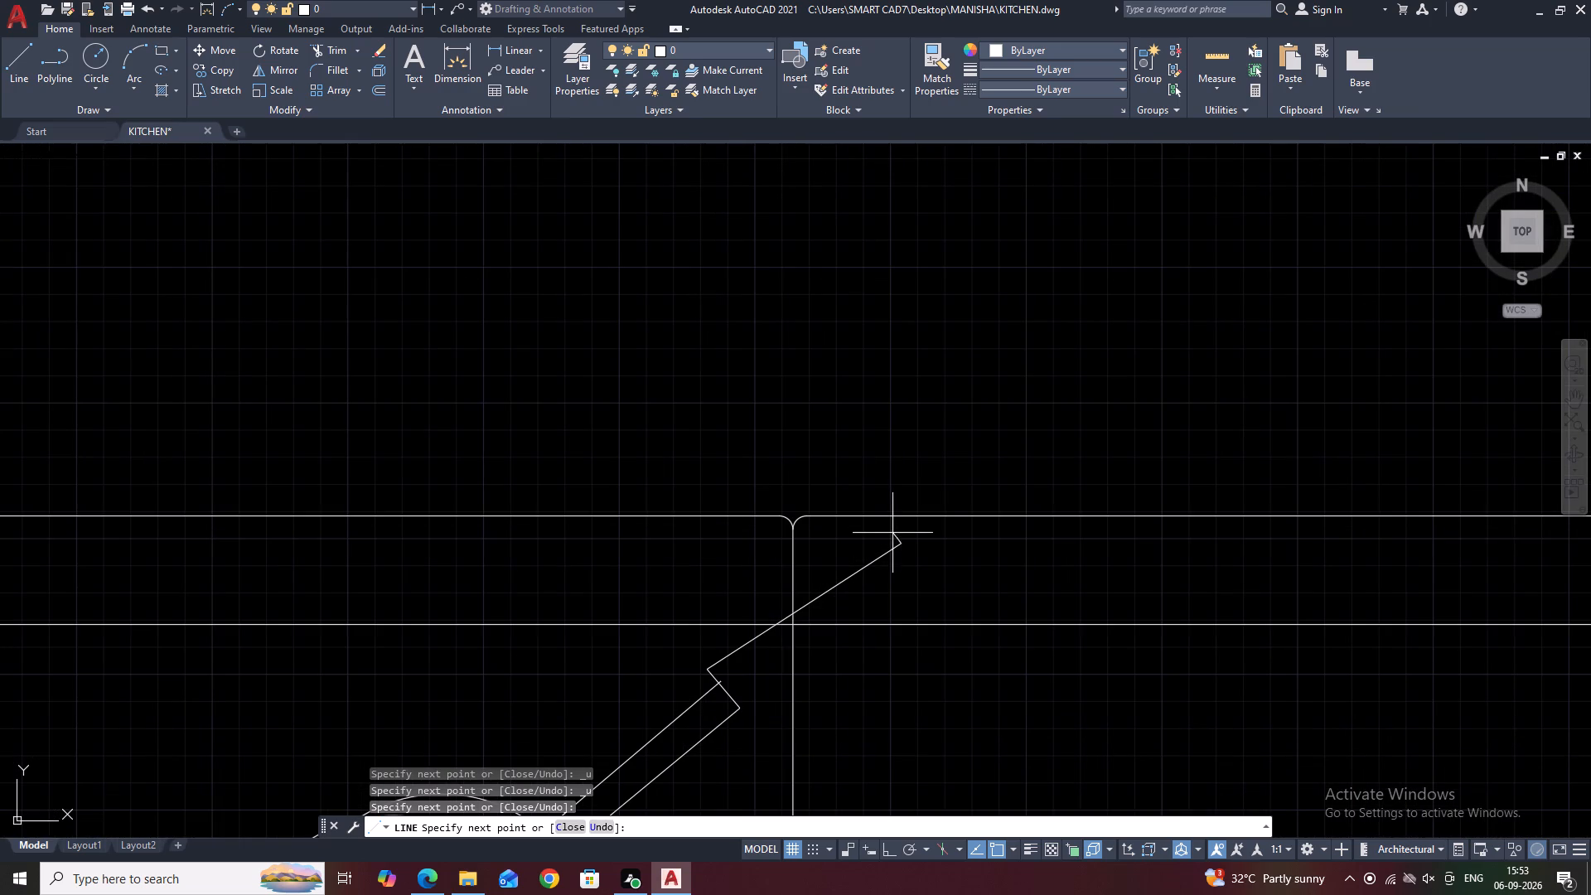
click(893, 533)
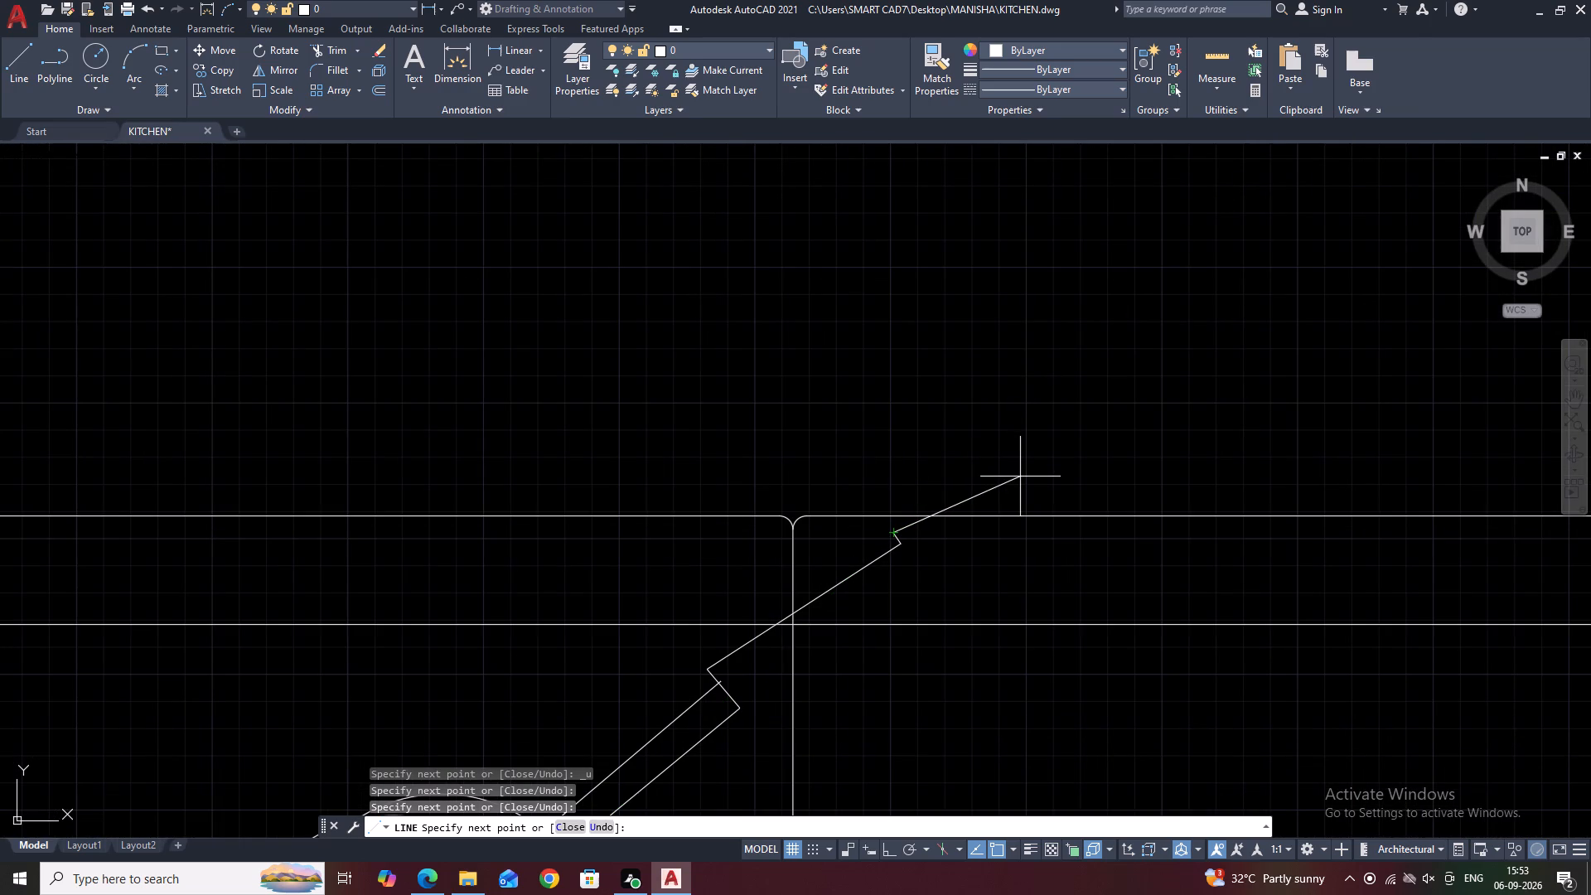
click(1020, 477)
scroll(1028, 535, down, 1)
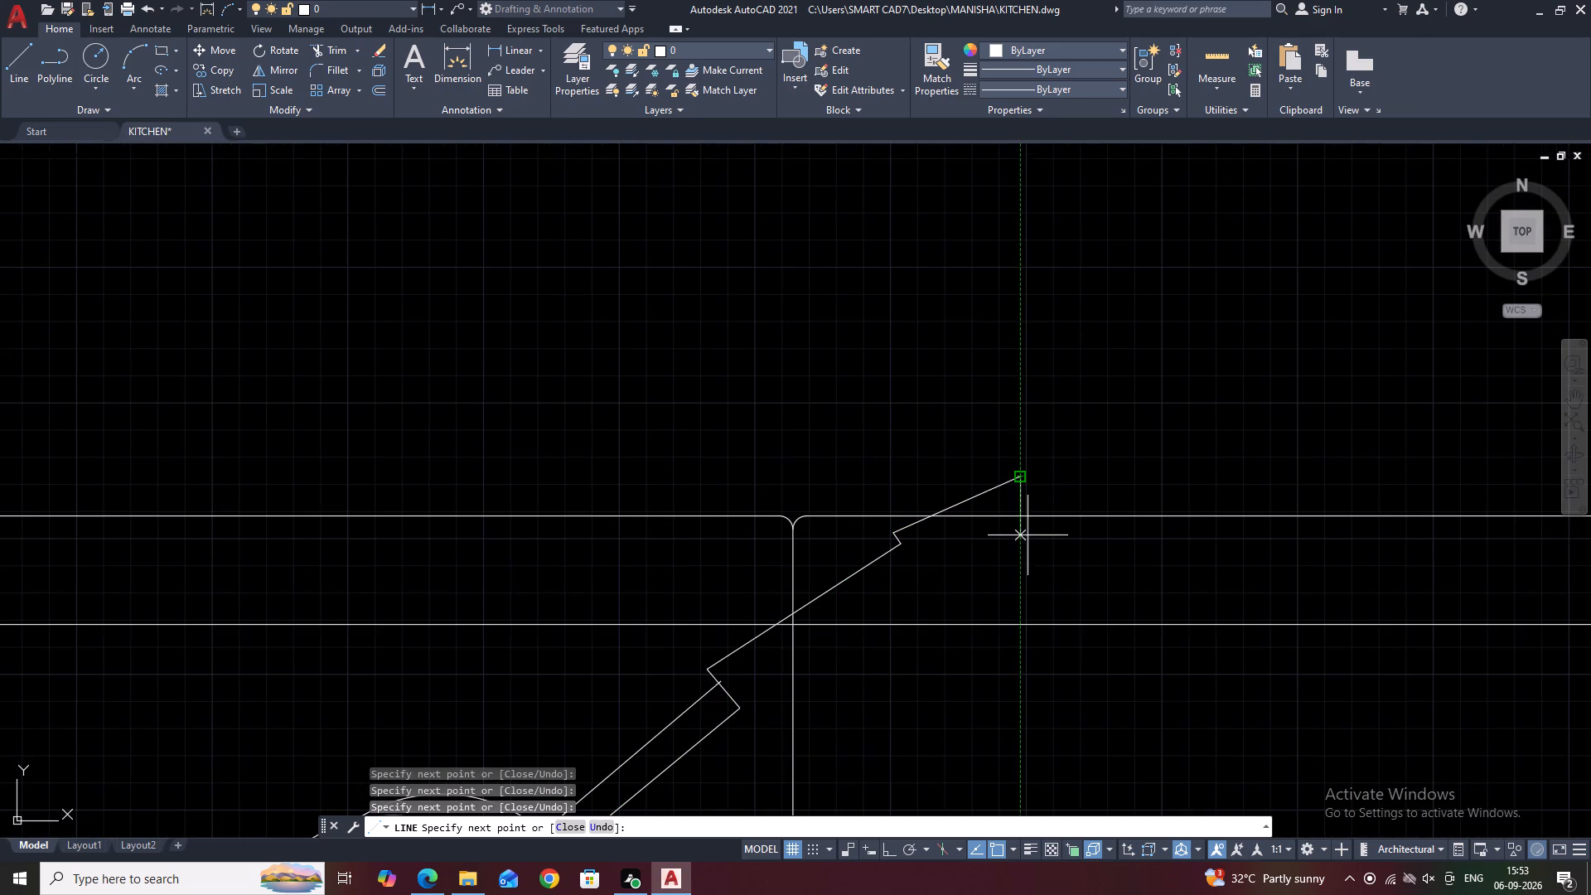
scroll(1028, 535, down, 2)
key(space)
Mirror the three grip outline segments about a diagonal line through the handle cap's midpoint with Ortho off, keeping the originals.
scroll(1000, 541, up, 2)
click(998, 556)
click(963, 530)
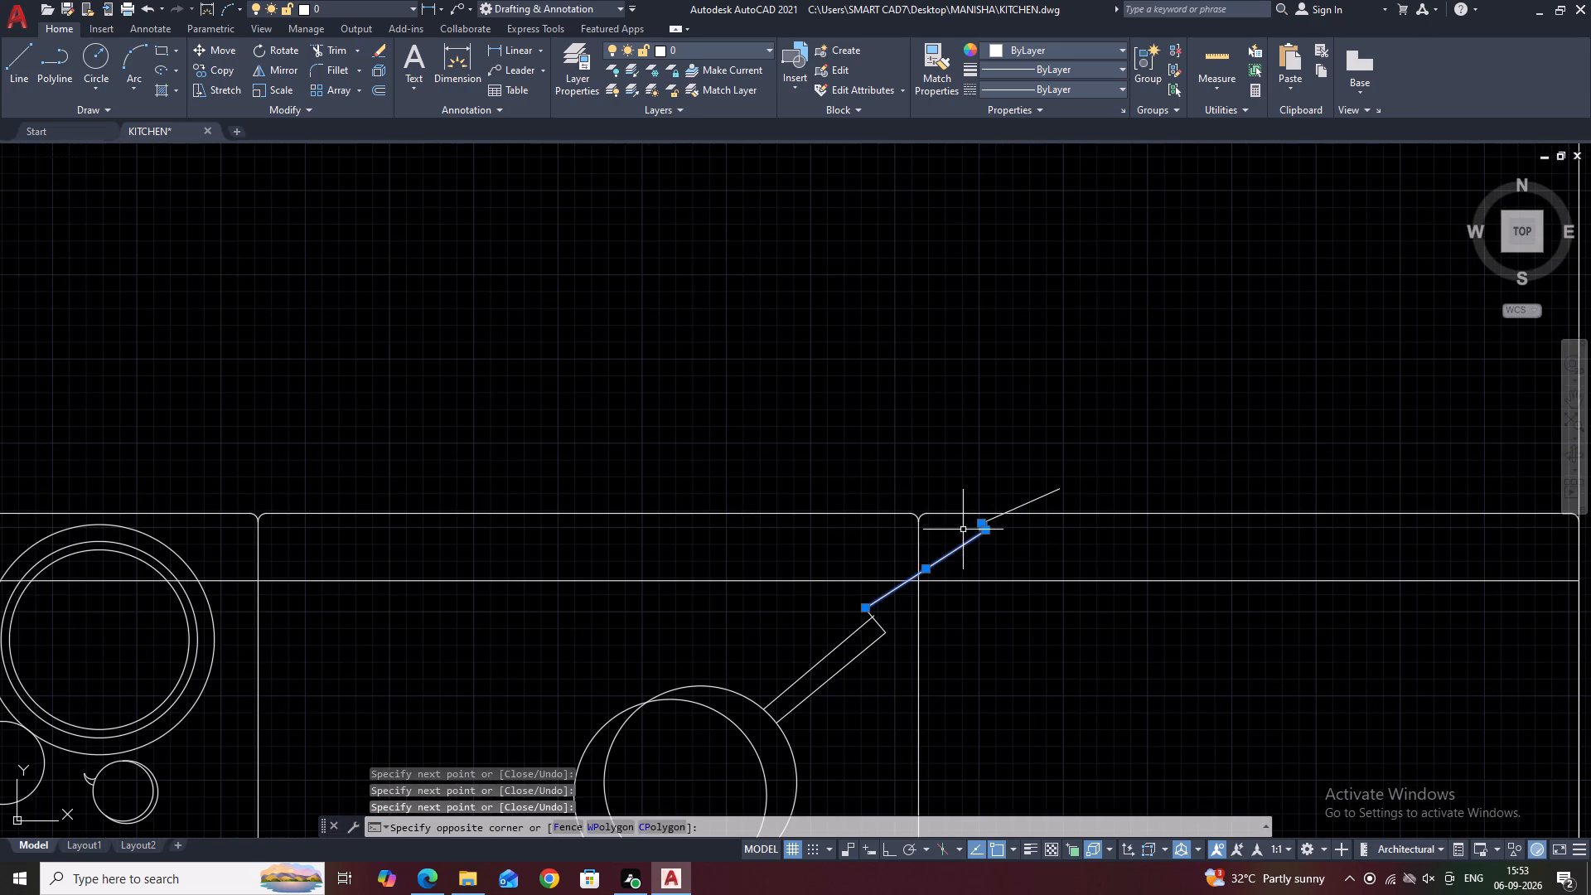
middle_drag(985, 550, 873, 575)
scroll(951, 535, up, 3)
drag(946, 524, 921, 498)
click(881, 455)
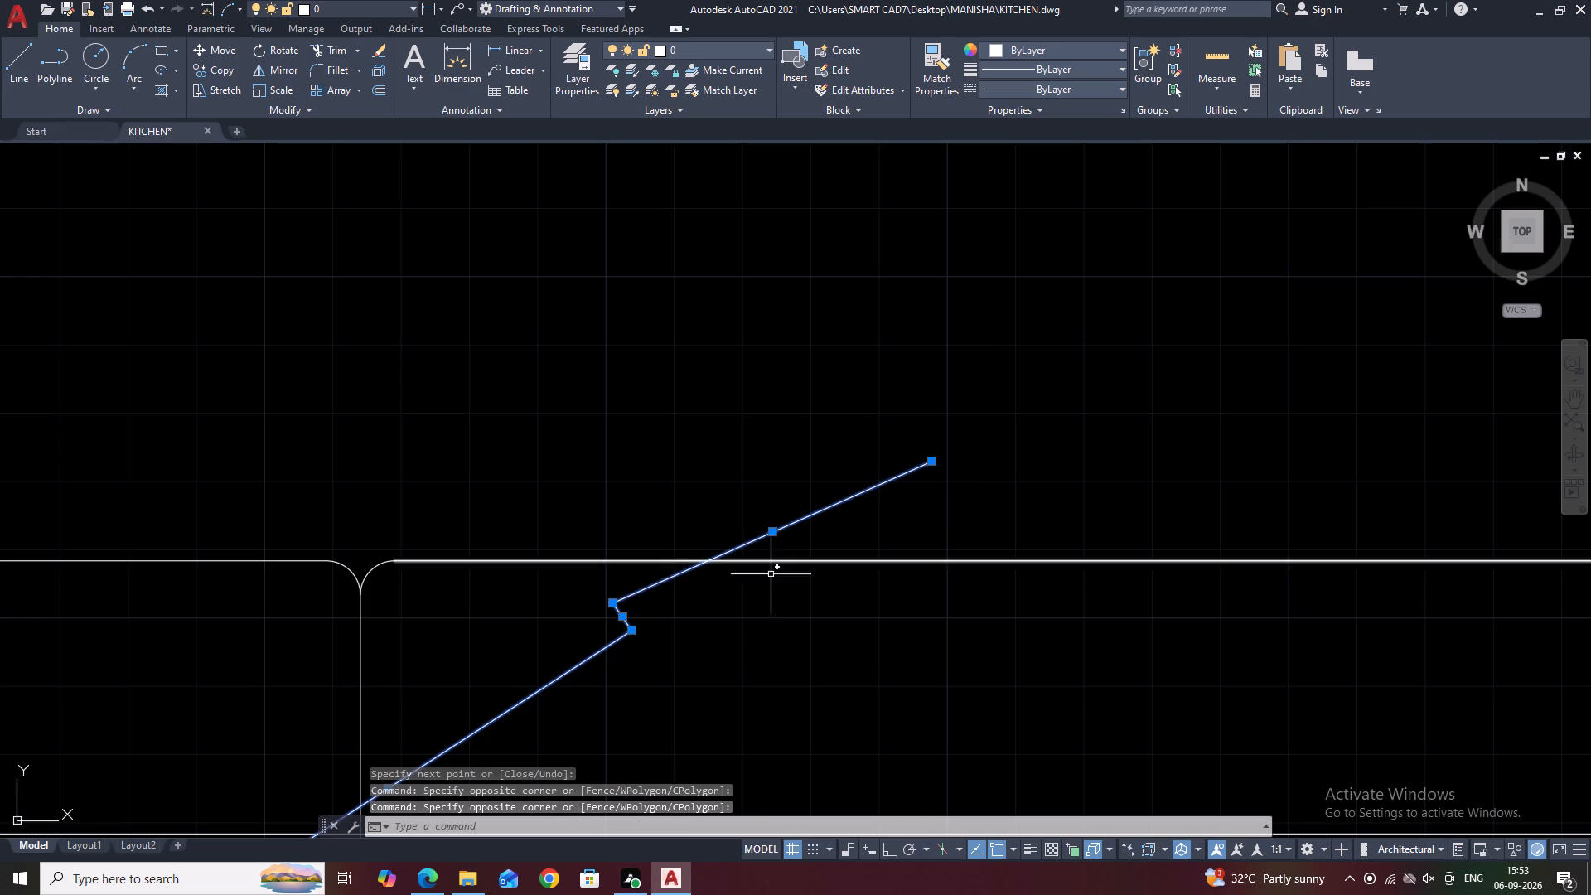
scroll(782, 567, down, 5)
key(m)
key(i)
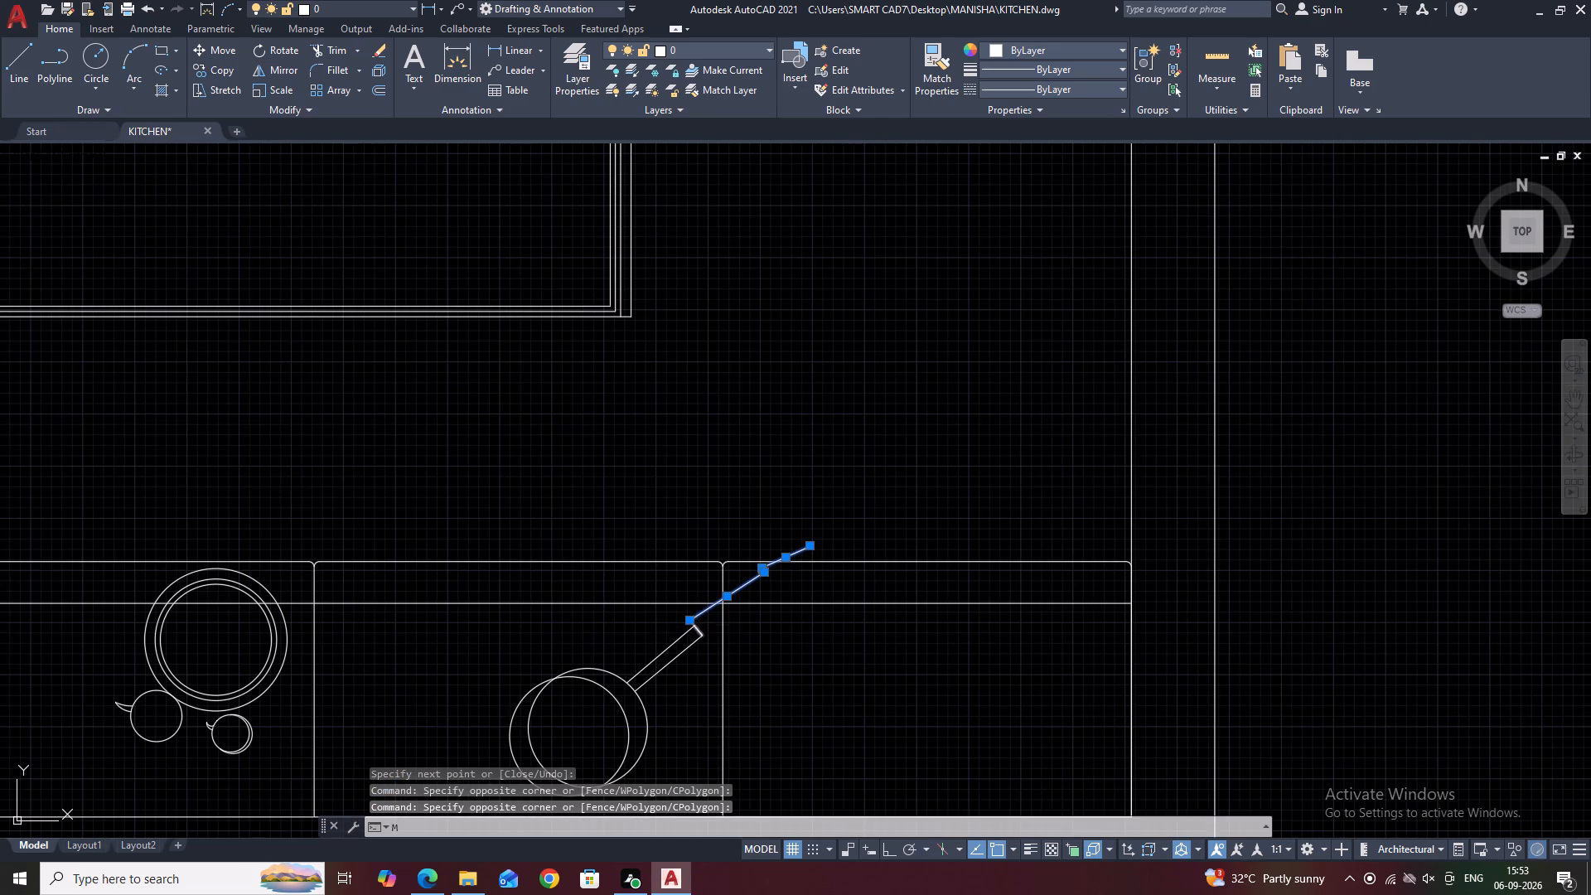
key(space)
scroll(699, 638, up, 4)
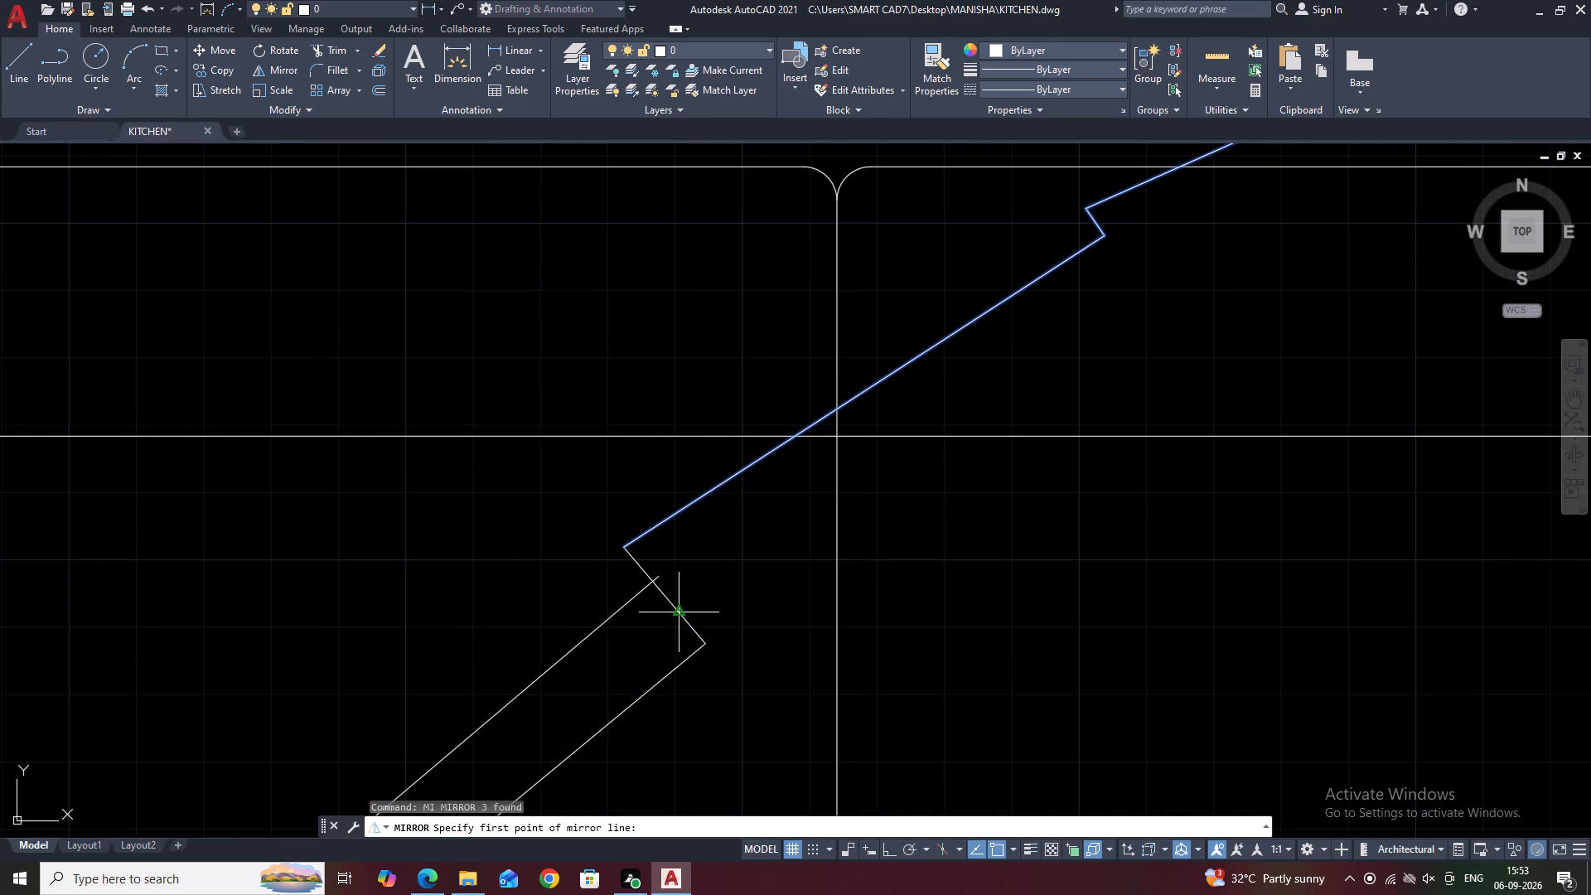
click(676, 608)
scroll(689, 602, down, 1)
key(F8)
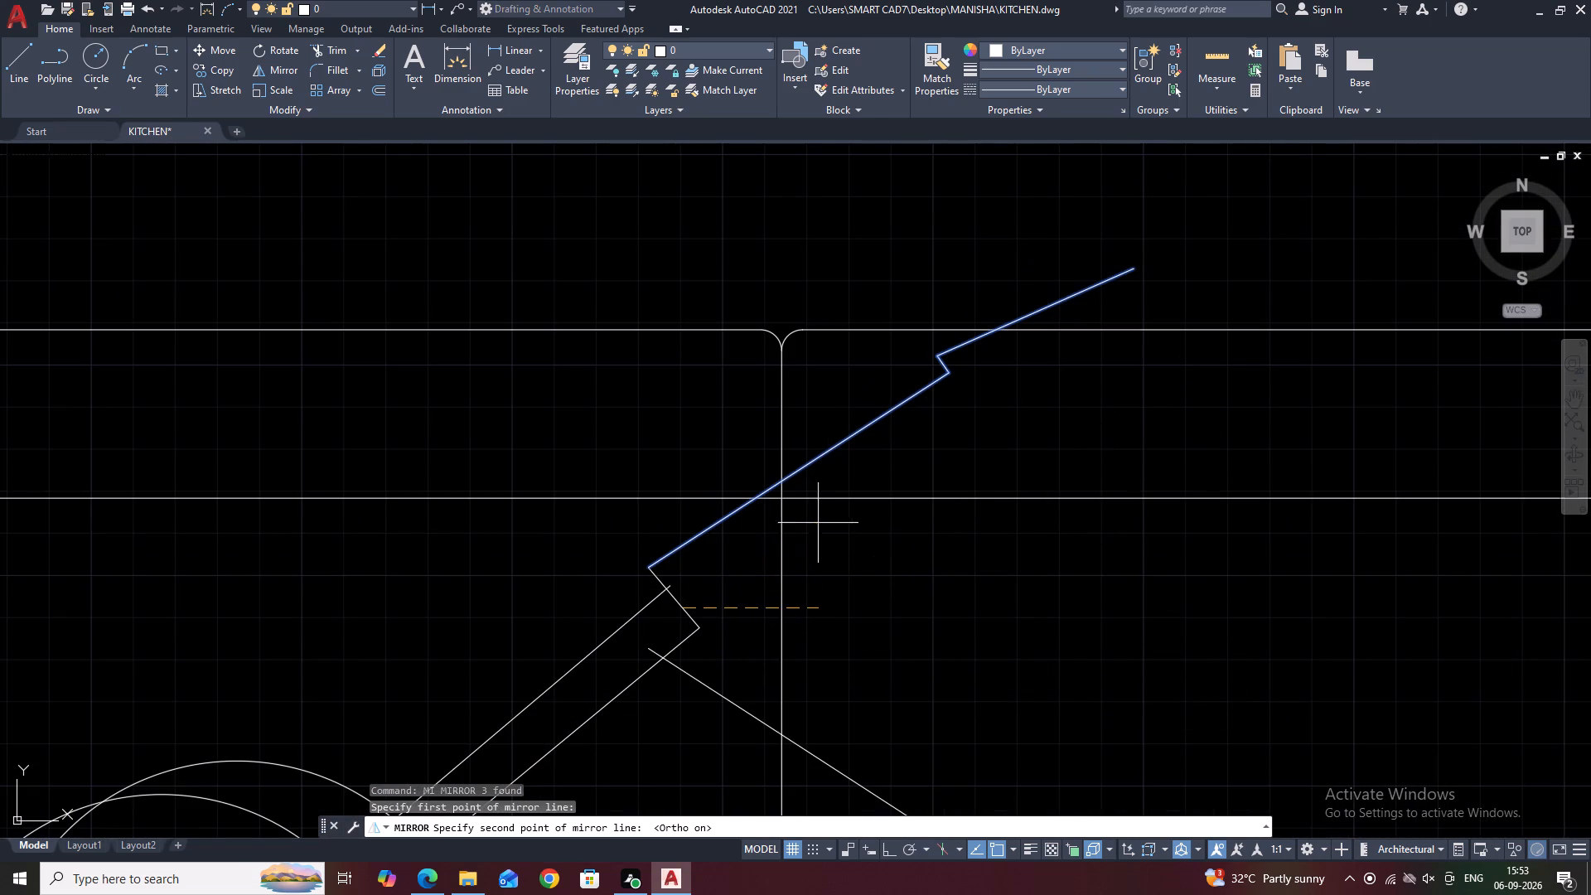
key(F8)
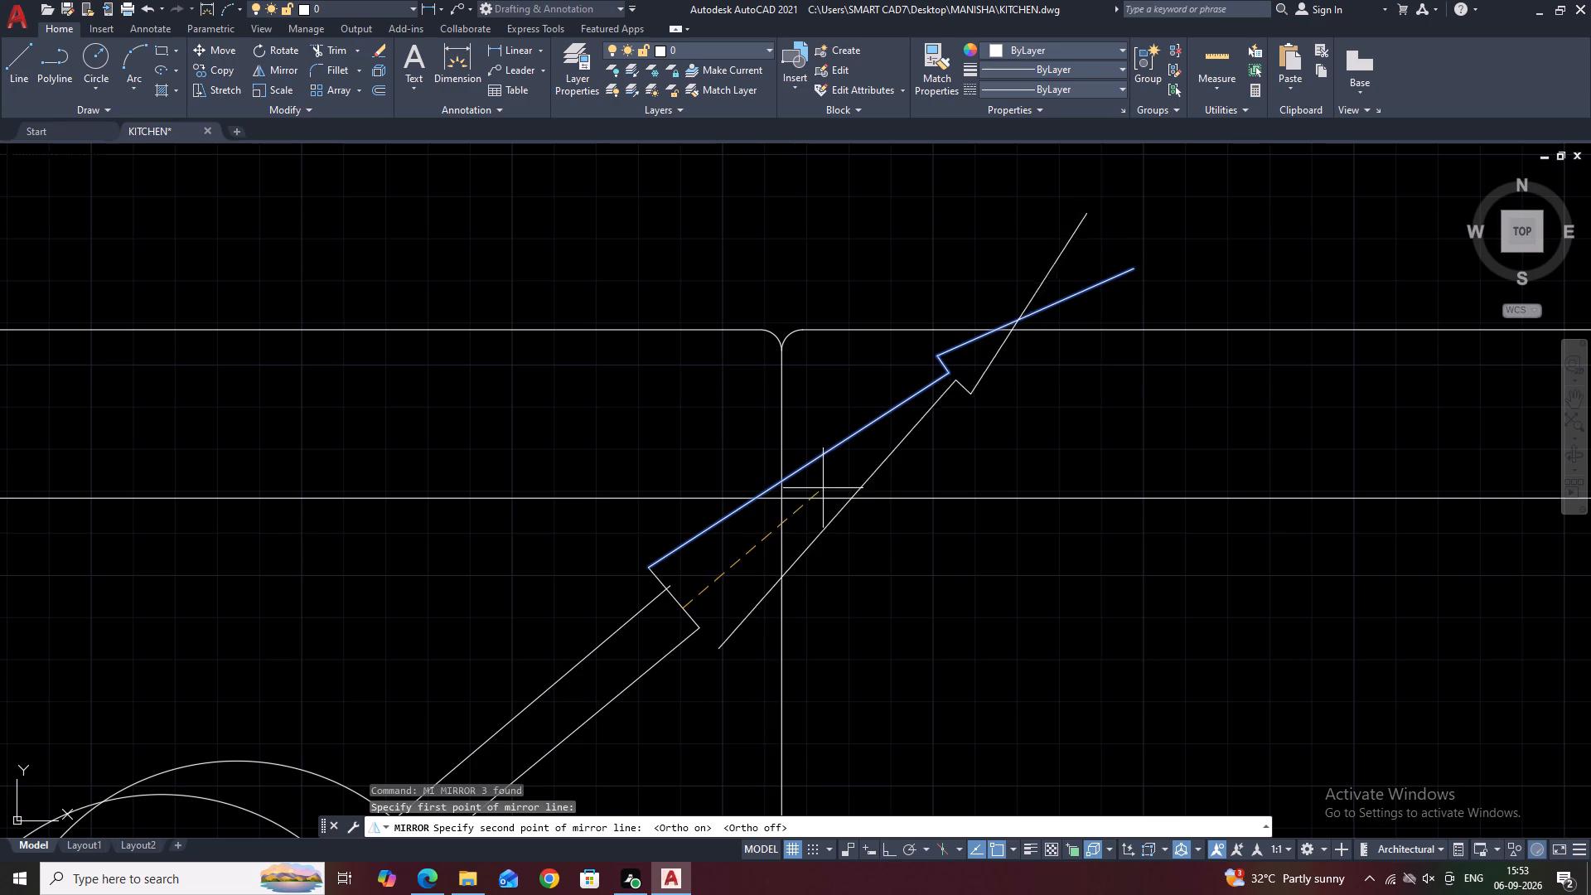
click(852, 495)
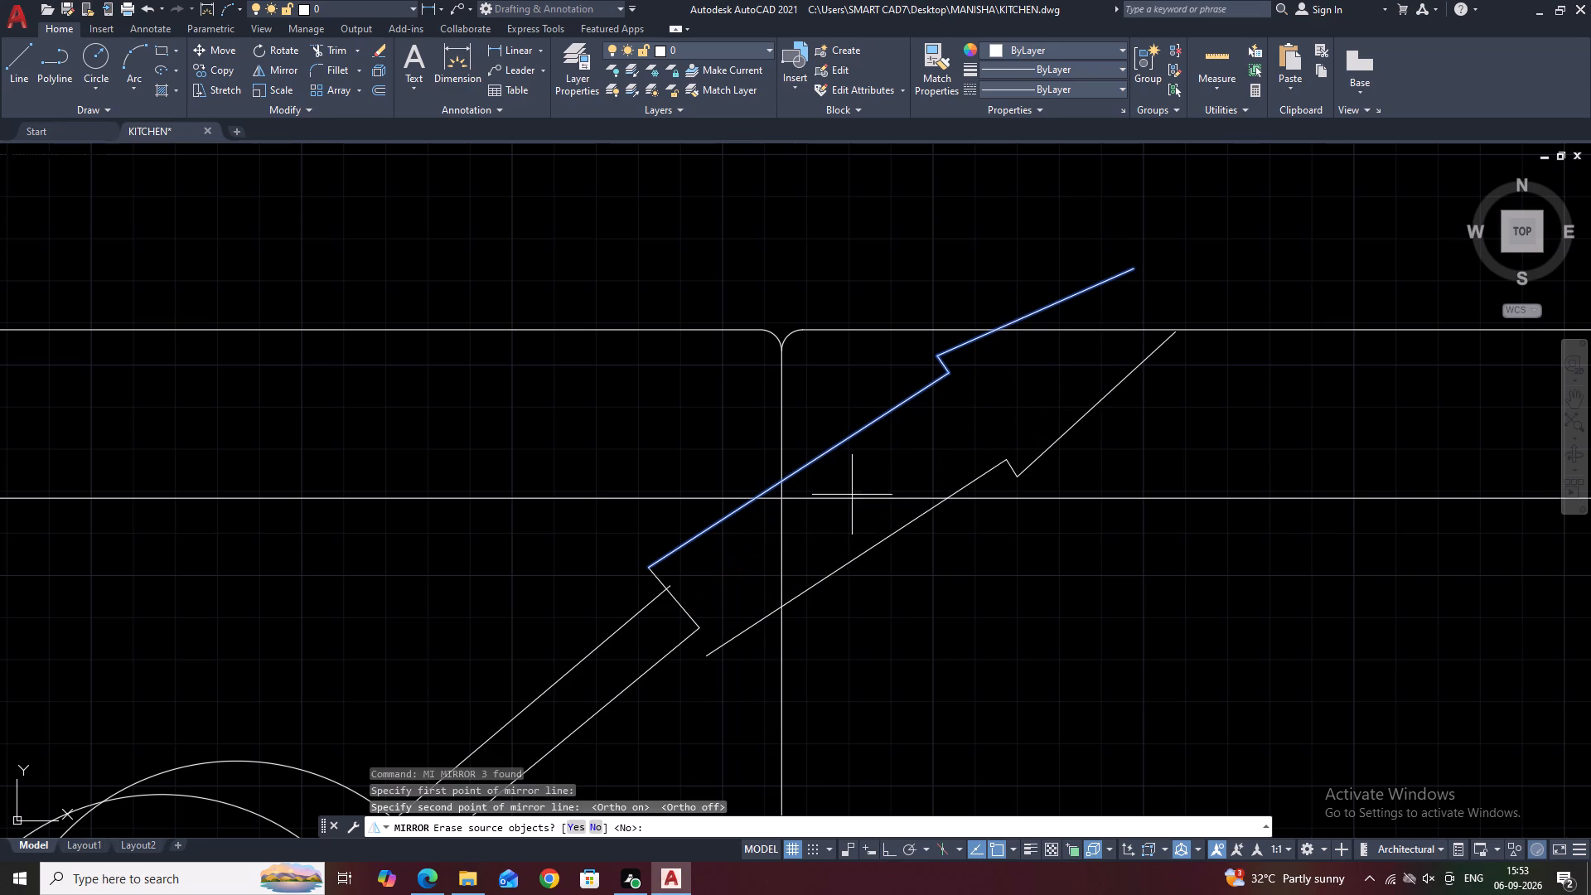
key(Delete)
key(Return)
Move the three mirrored grip segments slightly up, bringing the lower grip edge closer to the handle cap.
drag(936, 604, 901, 560)
click(874, 538)
click(1100, 486)
click(1027, 431)
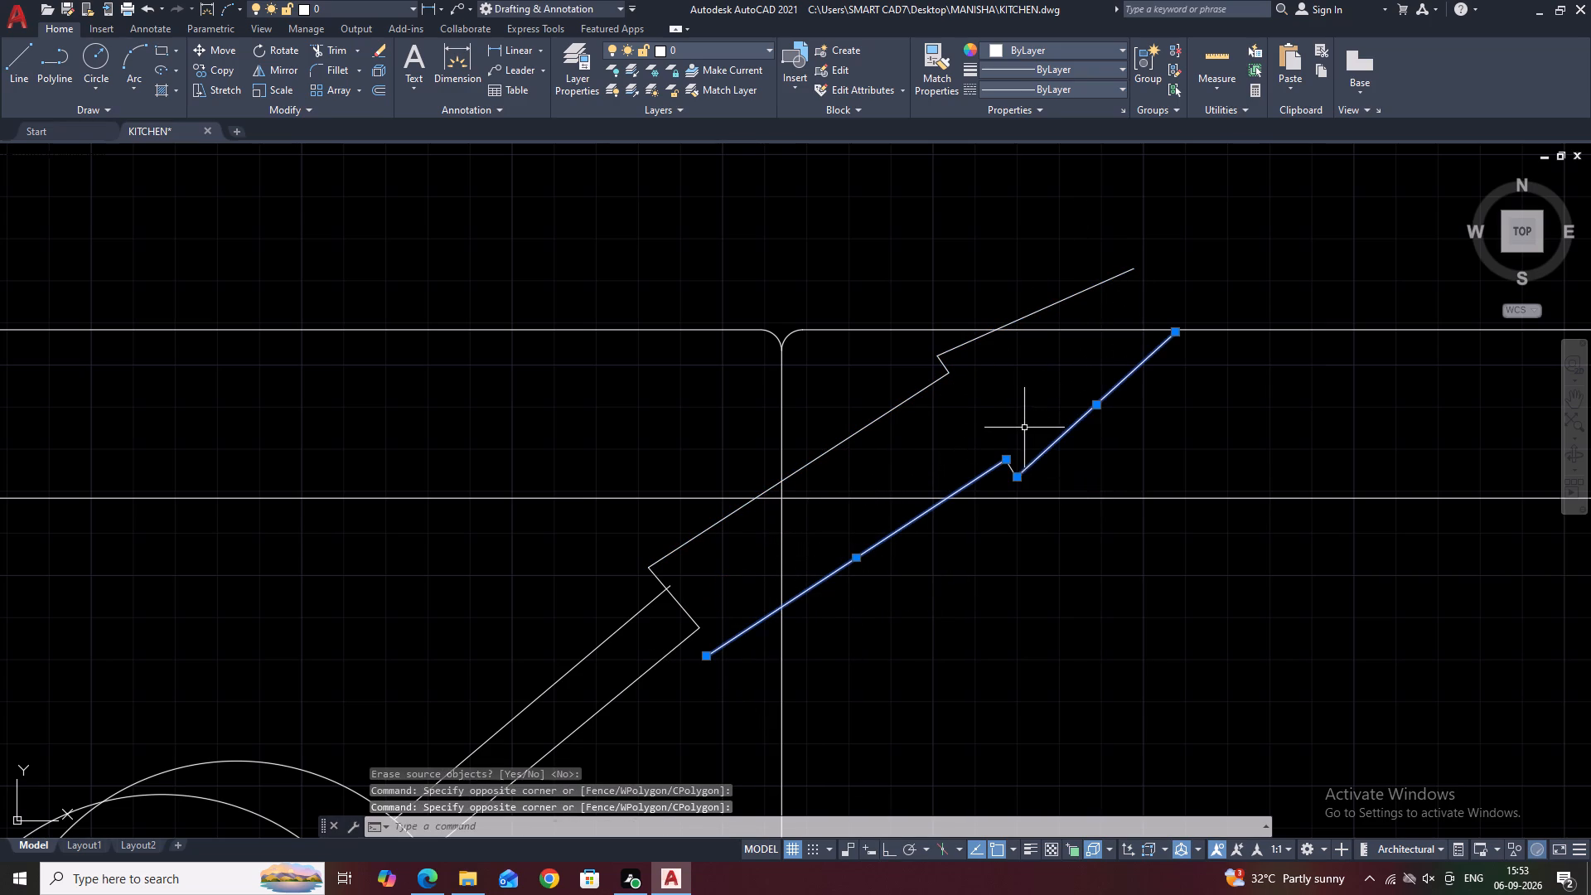
scroll(1009, 482, up, 2)
drag(1030, 493, 1013, 447)
click(999, 411)
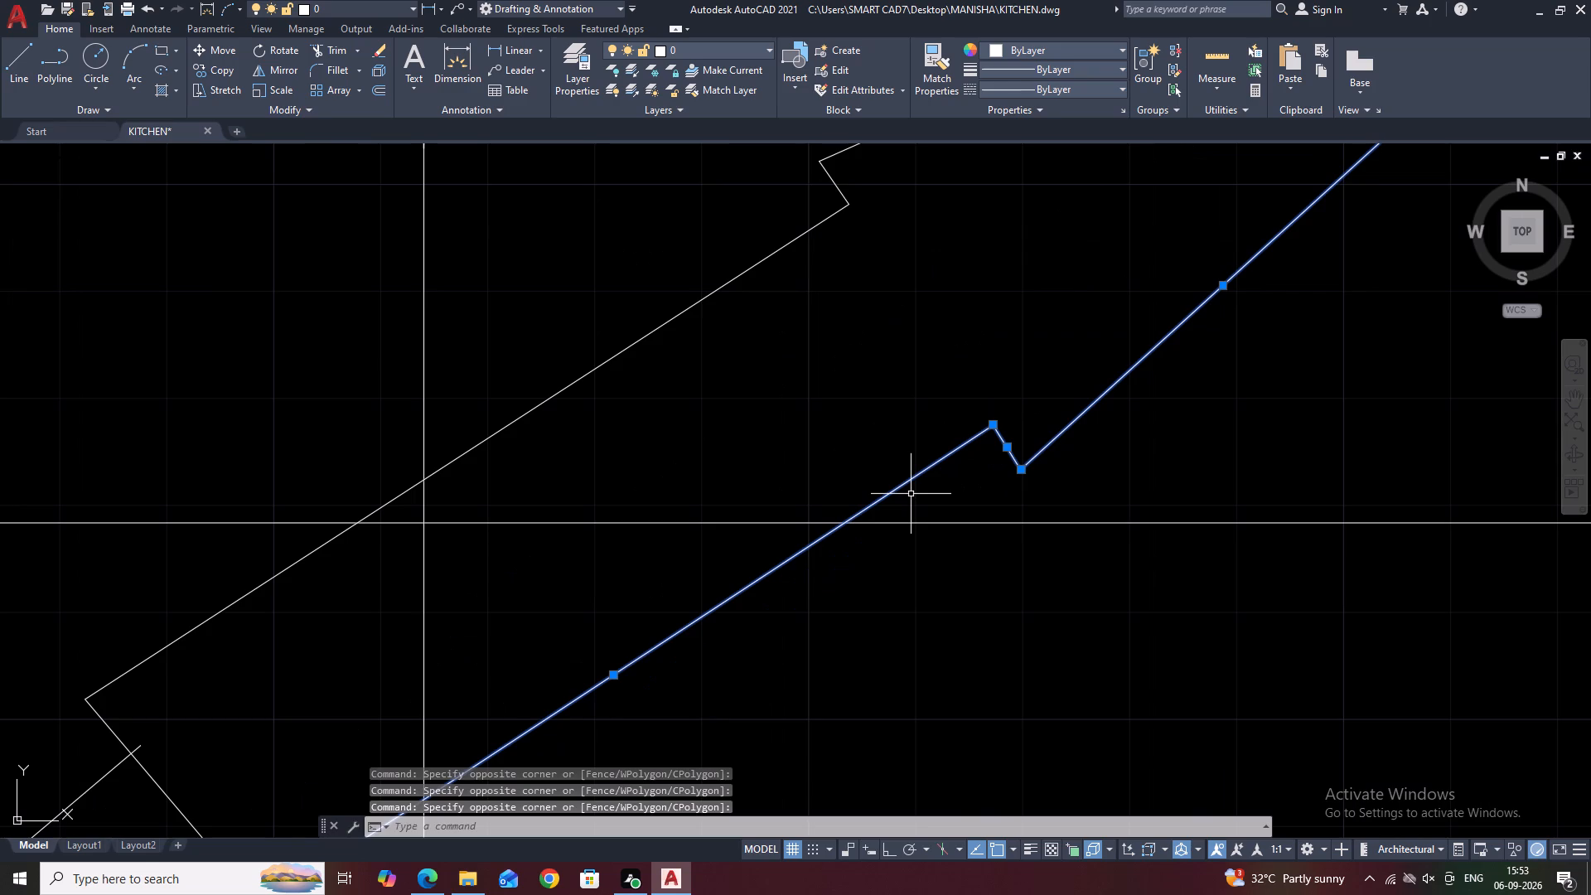
text(M)
key(space)
scroll(910, 494, down, 3)
scroll(767, 598, up, 2)
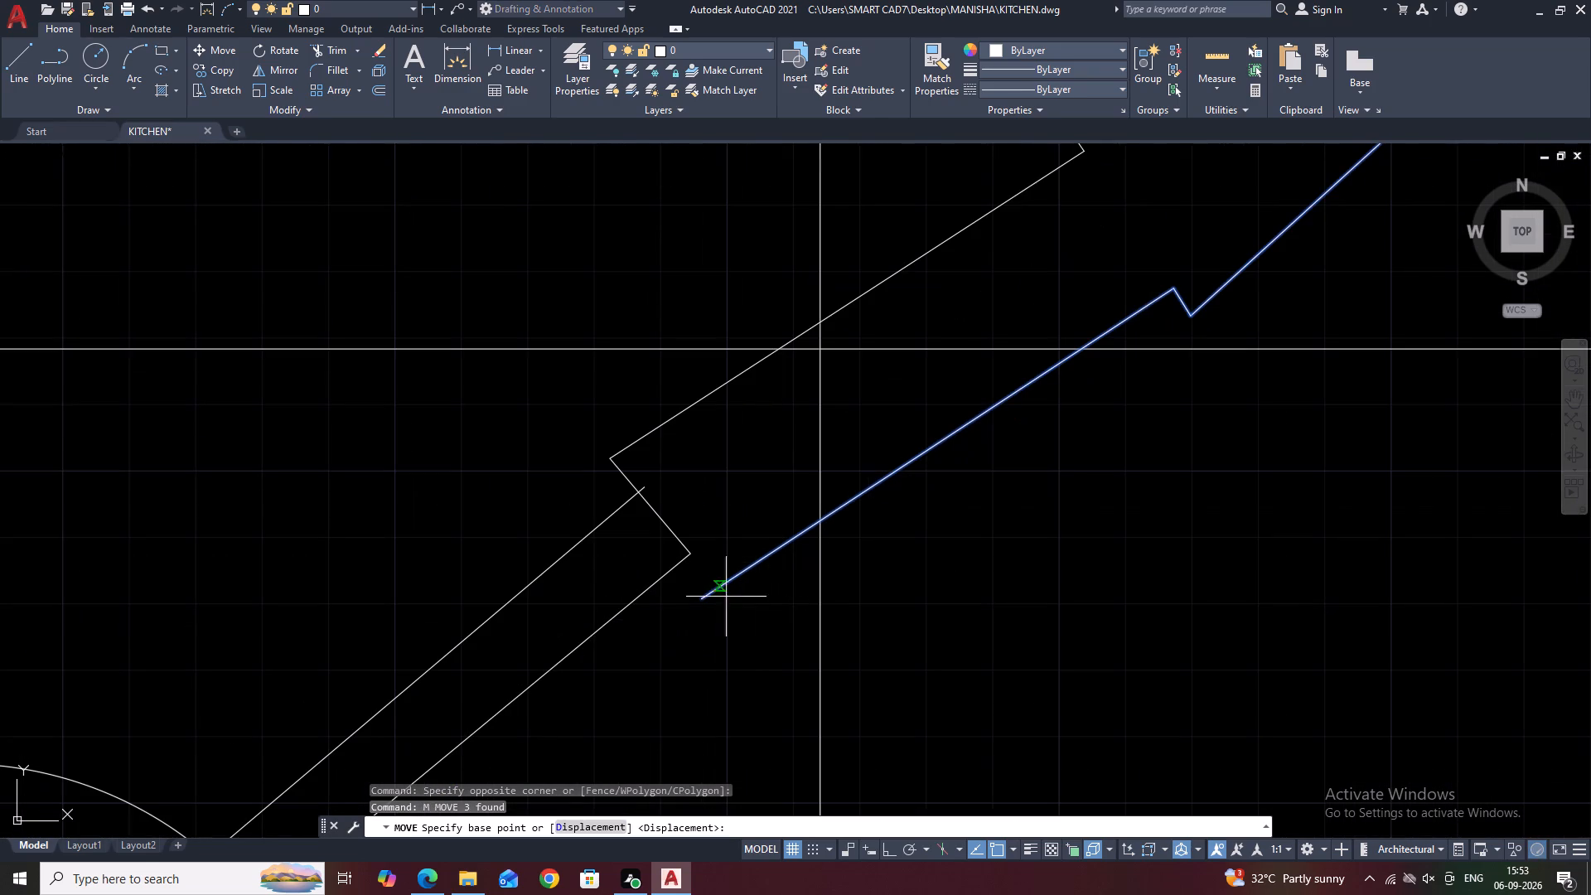
click(700, 602)
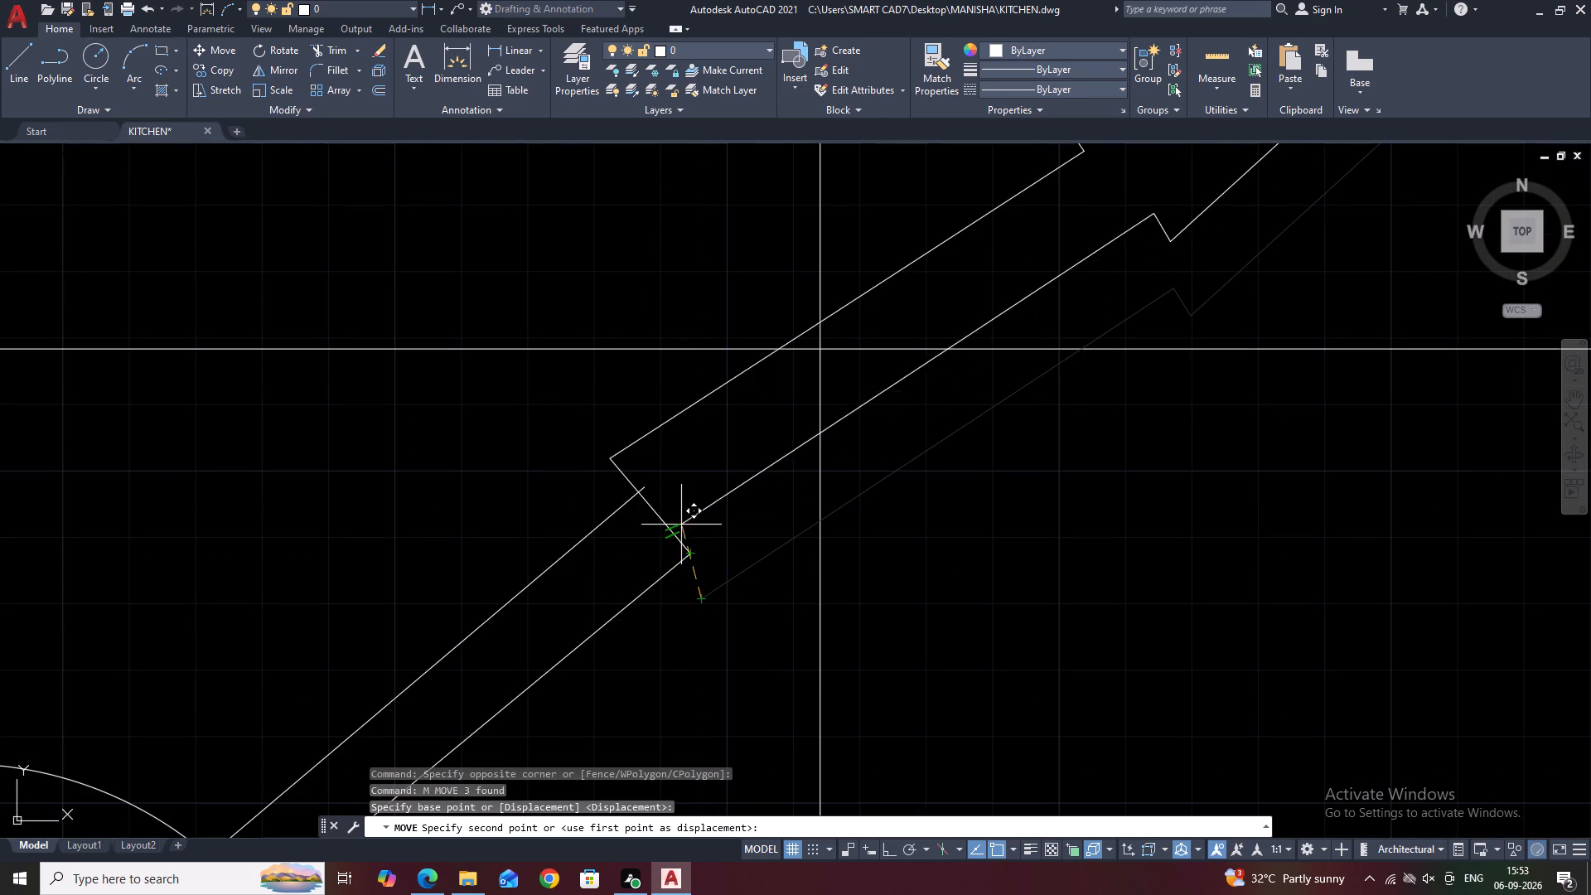
click(706, 579)
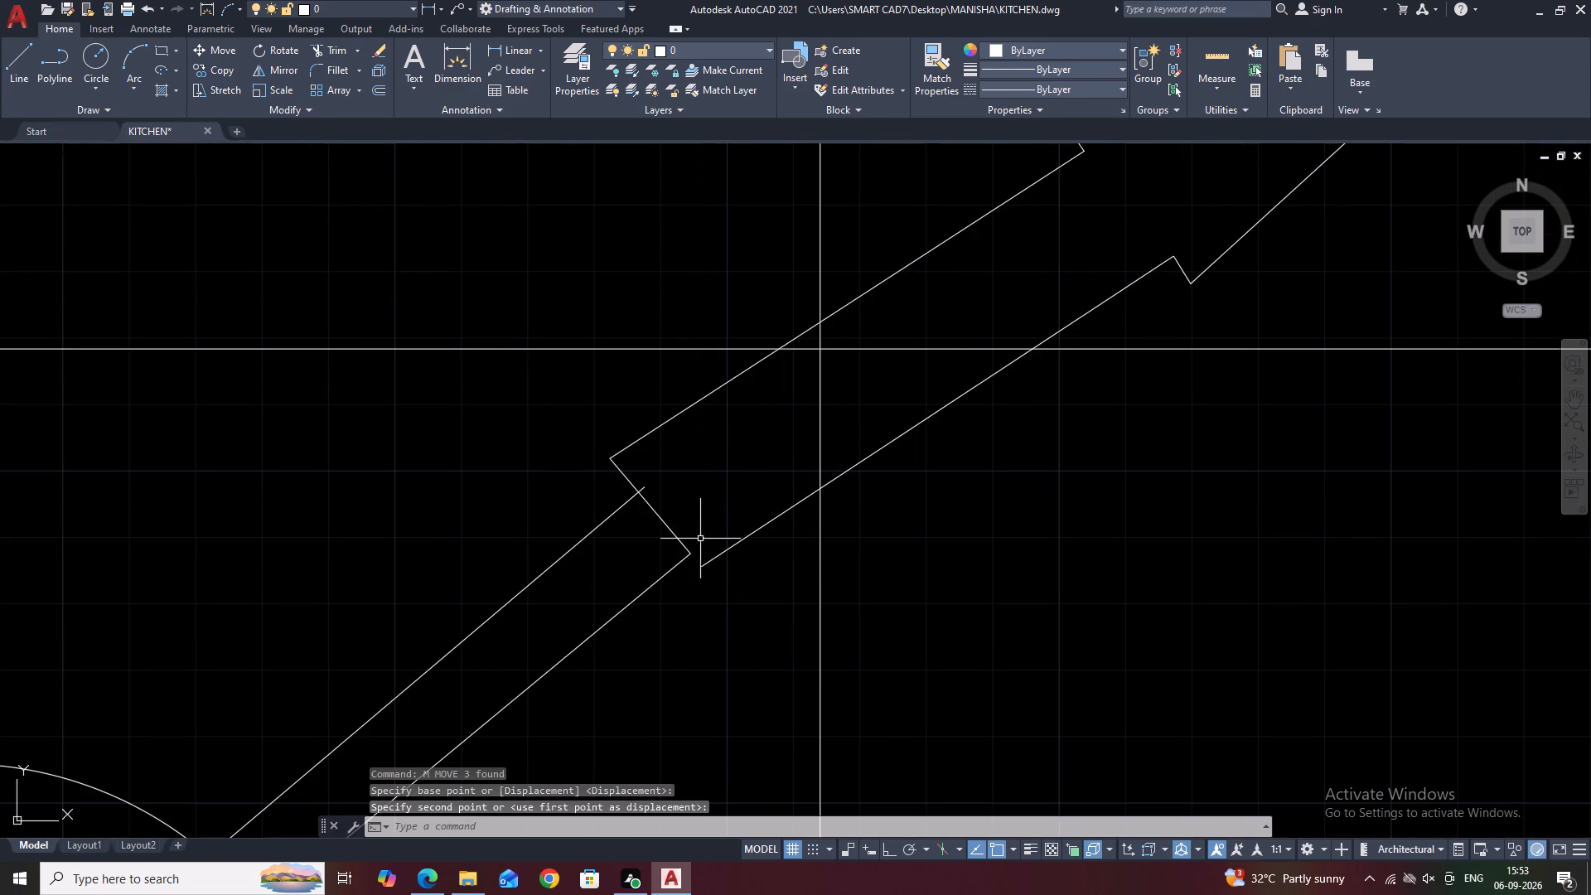
Stretch the handle cap's lower end to meet the start of the lower grip edge.
middle_drag(717, 501, 752, 553)
click(706, 569)
drag(691, 559, 688, 550)
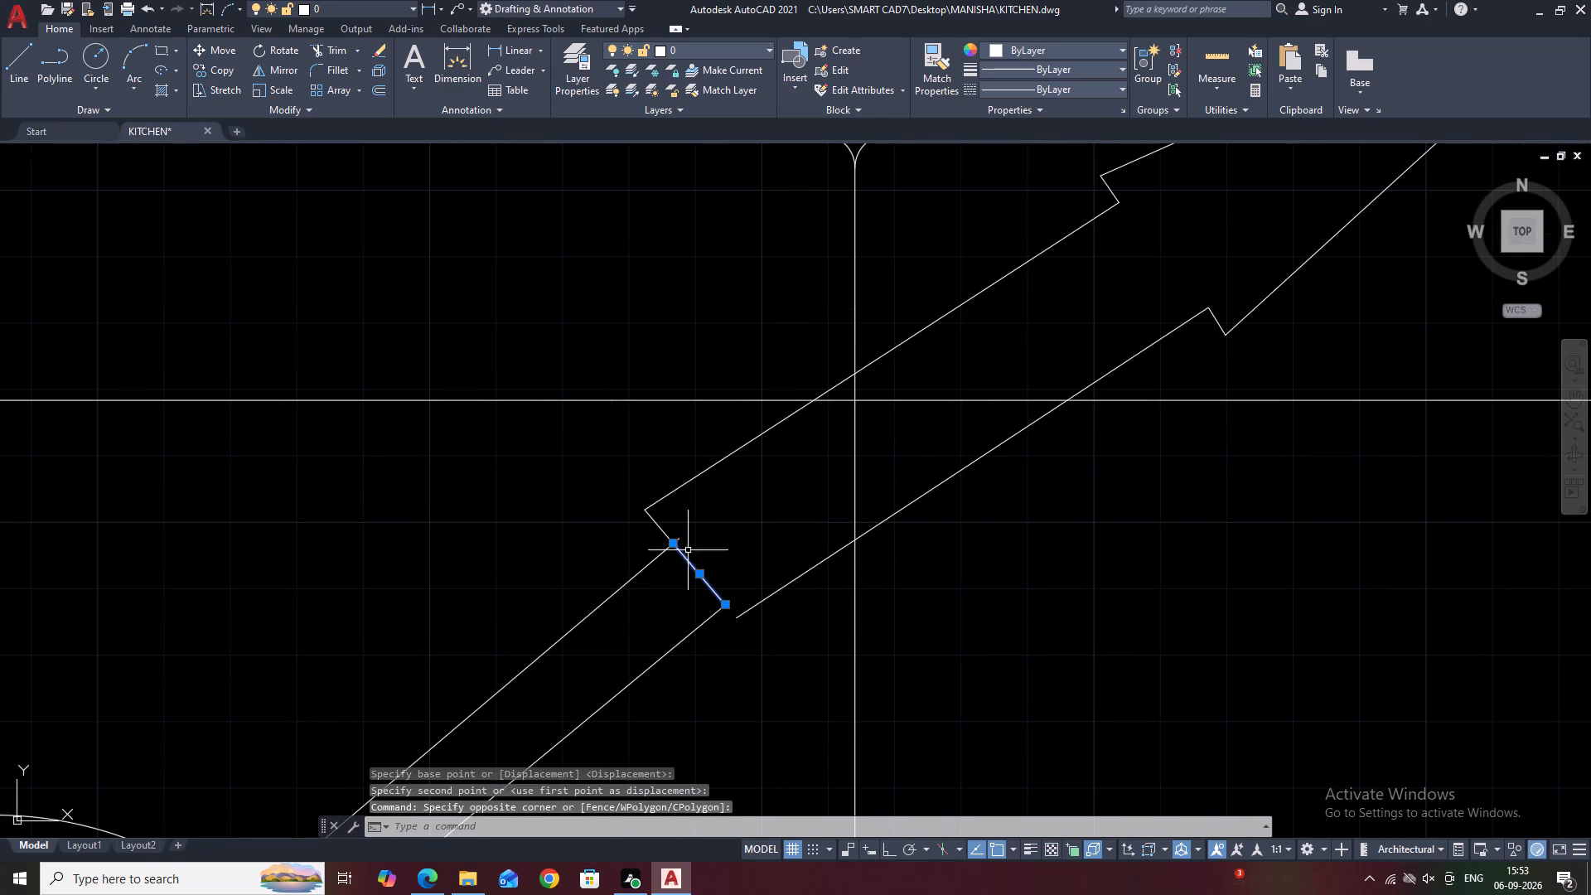
drag(688, 550, 687, 550)
scroll(743, 612, up, 1)
click(712, 601)
click(735, 622)
key(Escape)
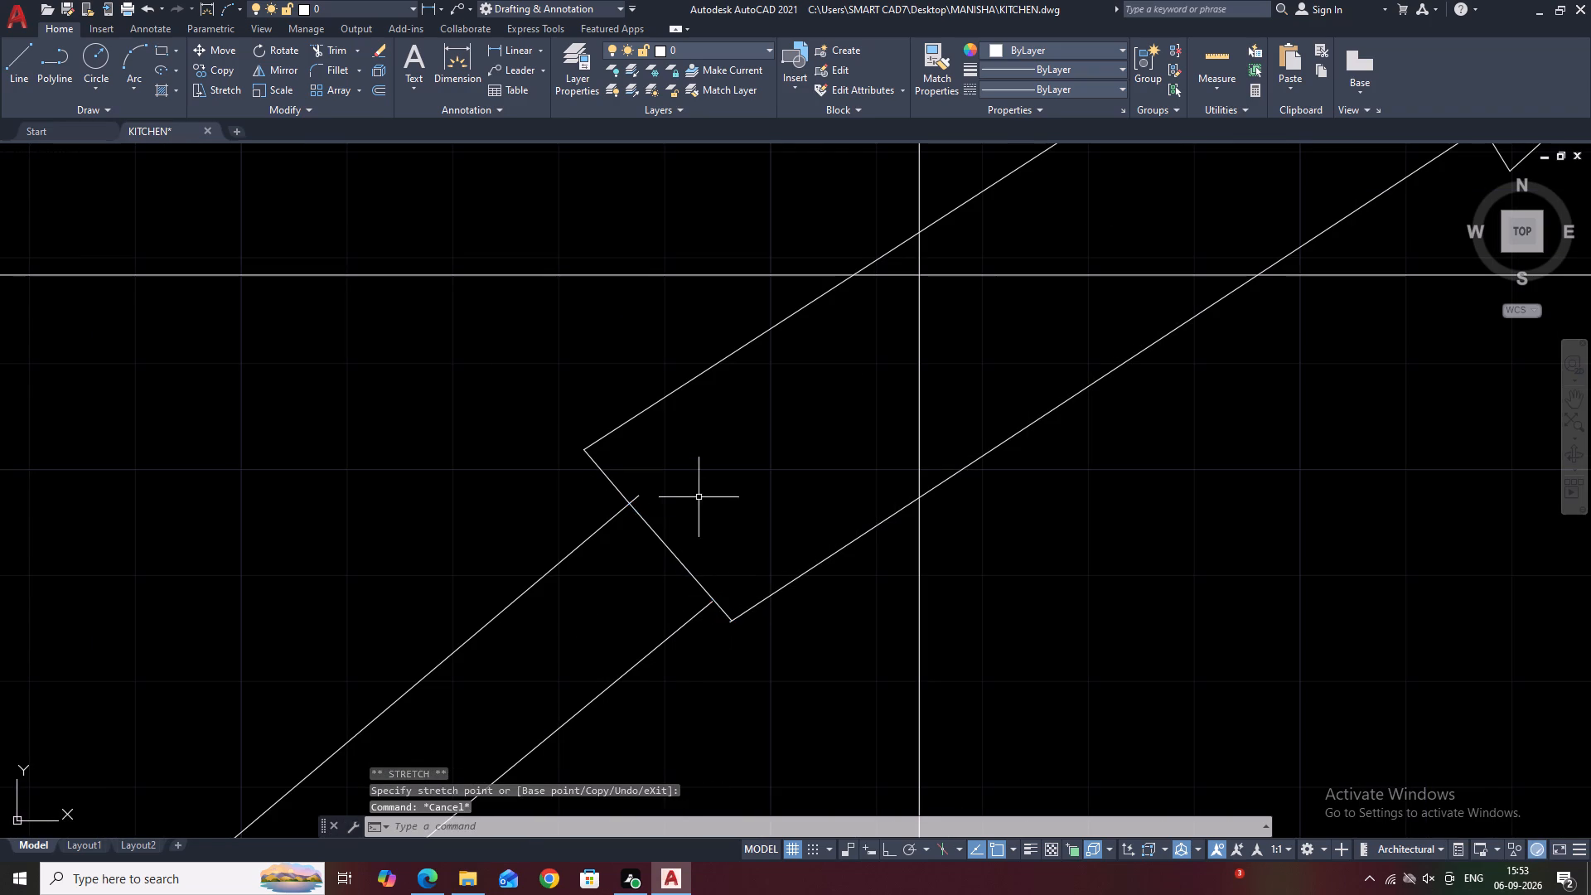
Trim the upper handle line's overshoot beyond the cap.
middle_drag(710, 504, 747, 554)
text(TR)
key(space)
scroll(676, 553, up, 2)
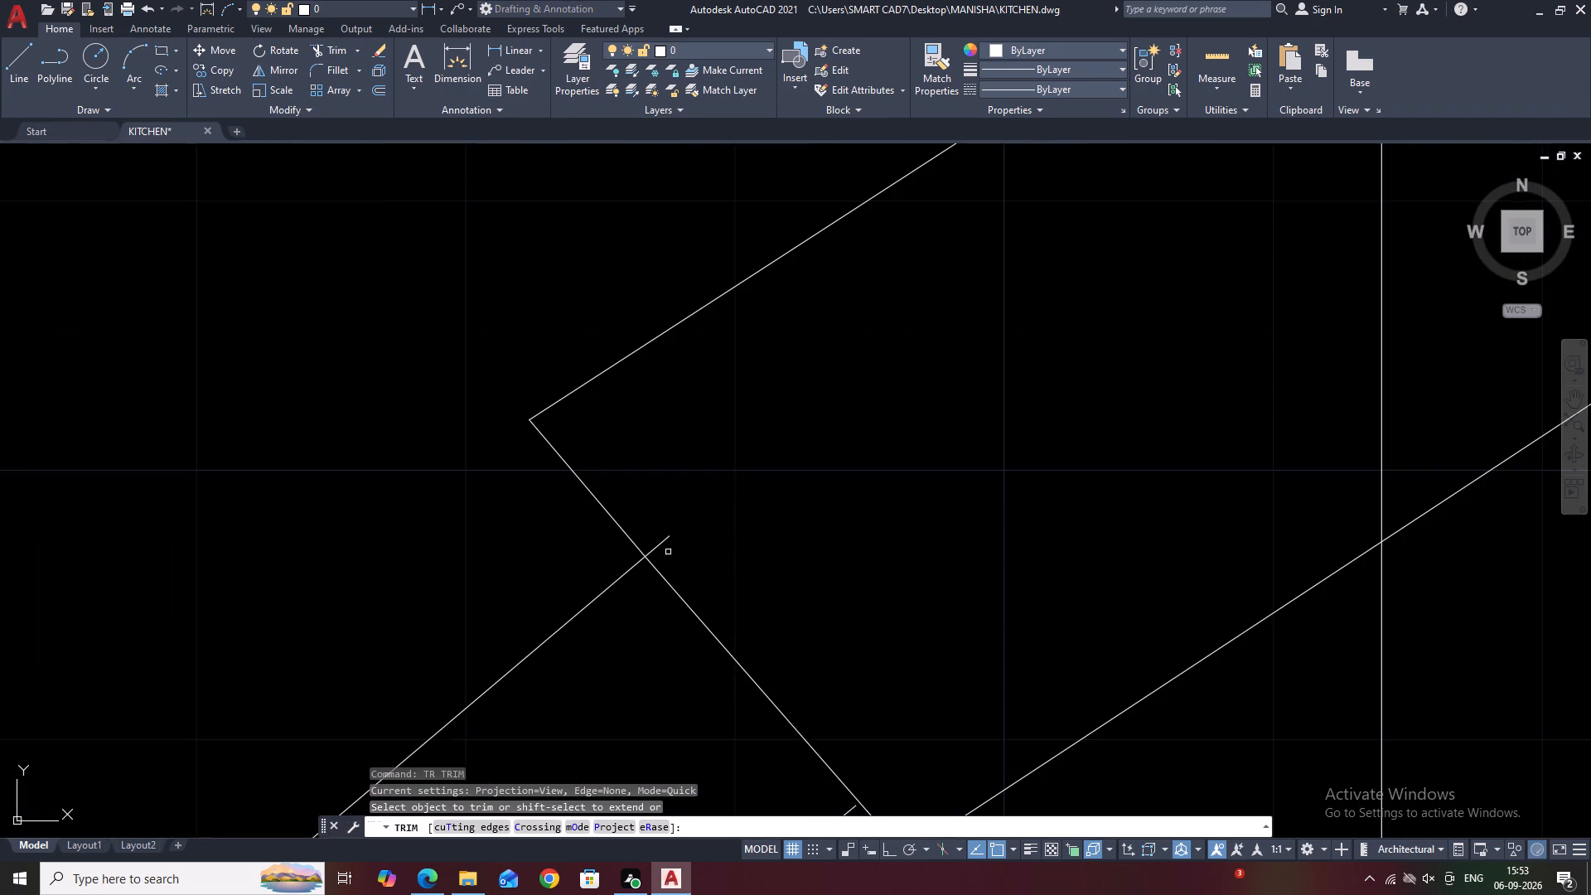
click(665, 543)
scroll(835, 470, down, 4)
key(Escape)
Stretch the lower handle line's end onto the cap.
scroll(812, 547, up, 2)
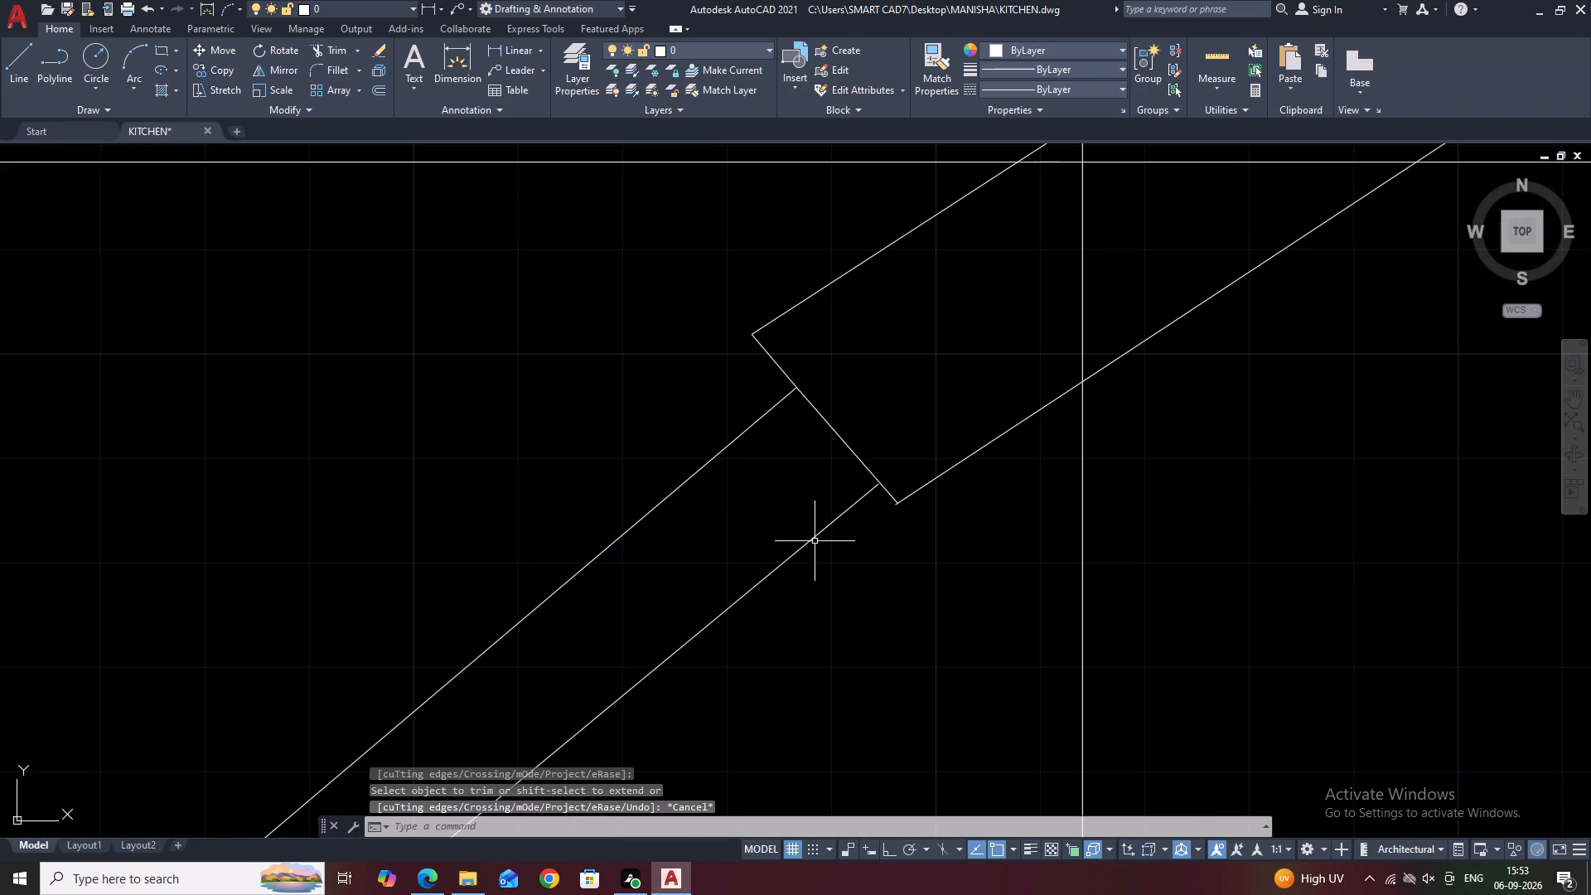
click(835, 525)
click(818, 510)
middle_drag(923, 578, 818, 675)
scroll(772, 590, up, 3)
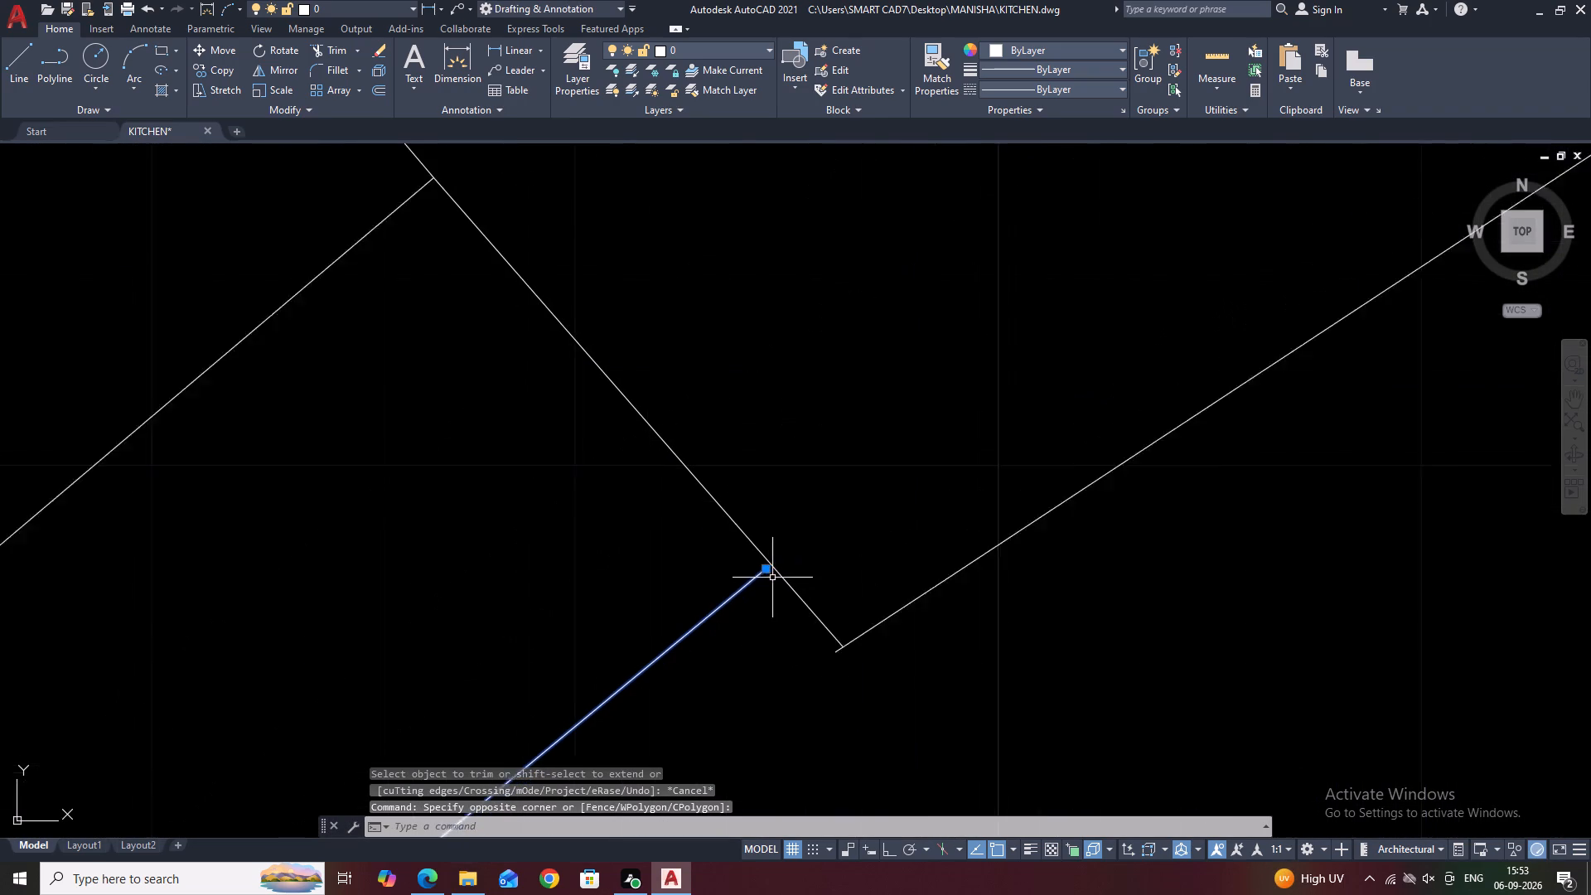
scroll(772, 578, up, 2)
click(752, 564)
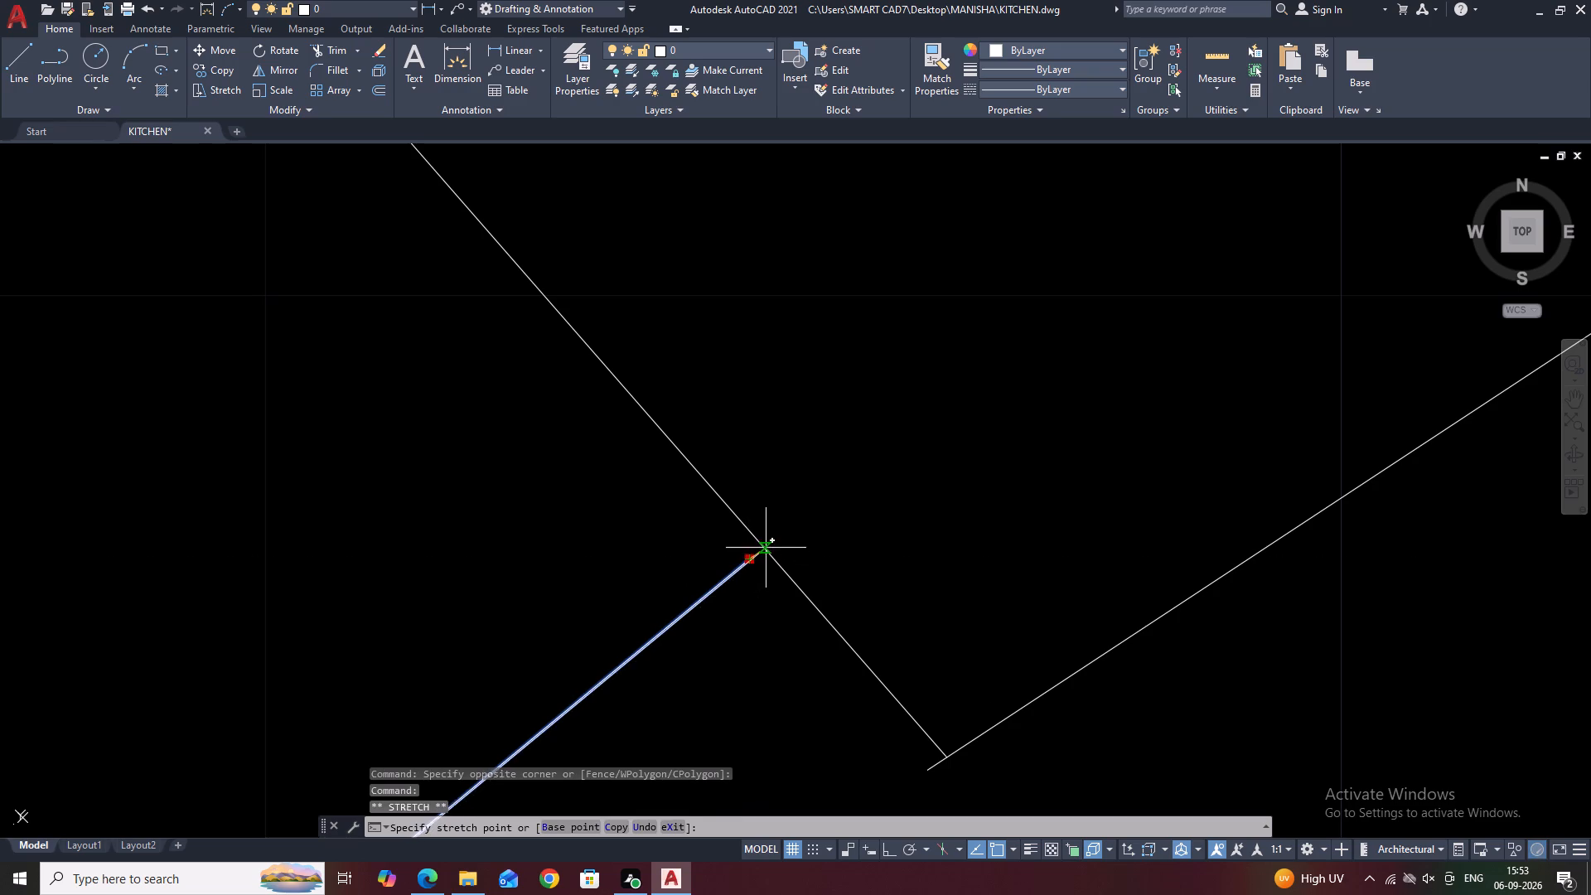
click(766, 548)
scroll(724, 506, down, 3)
key(Escape)
Trim the lower grip edge's overshoot at the cap's lower corner.
key(t)
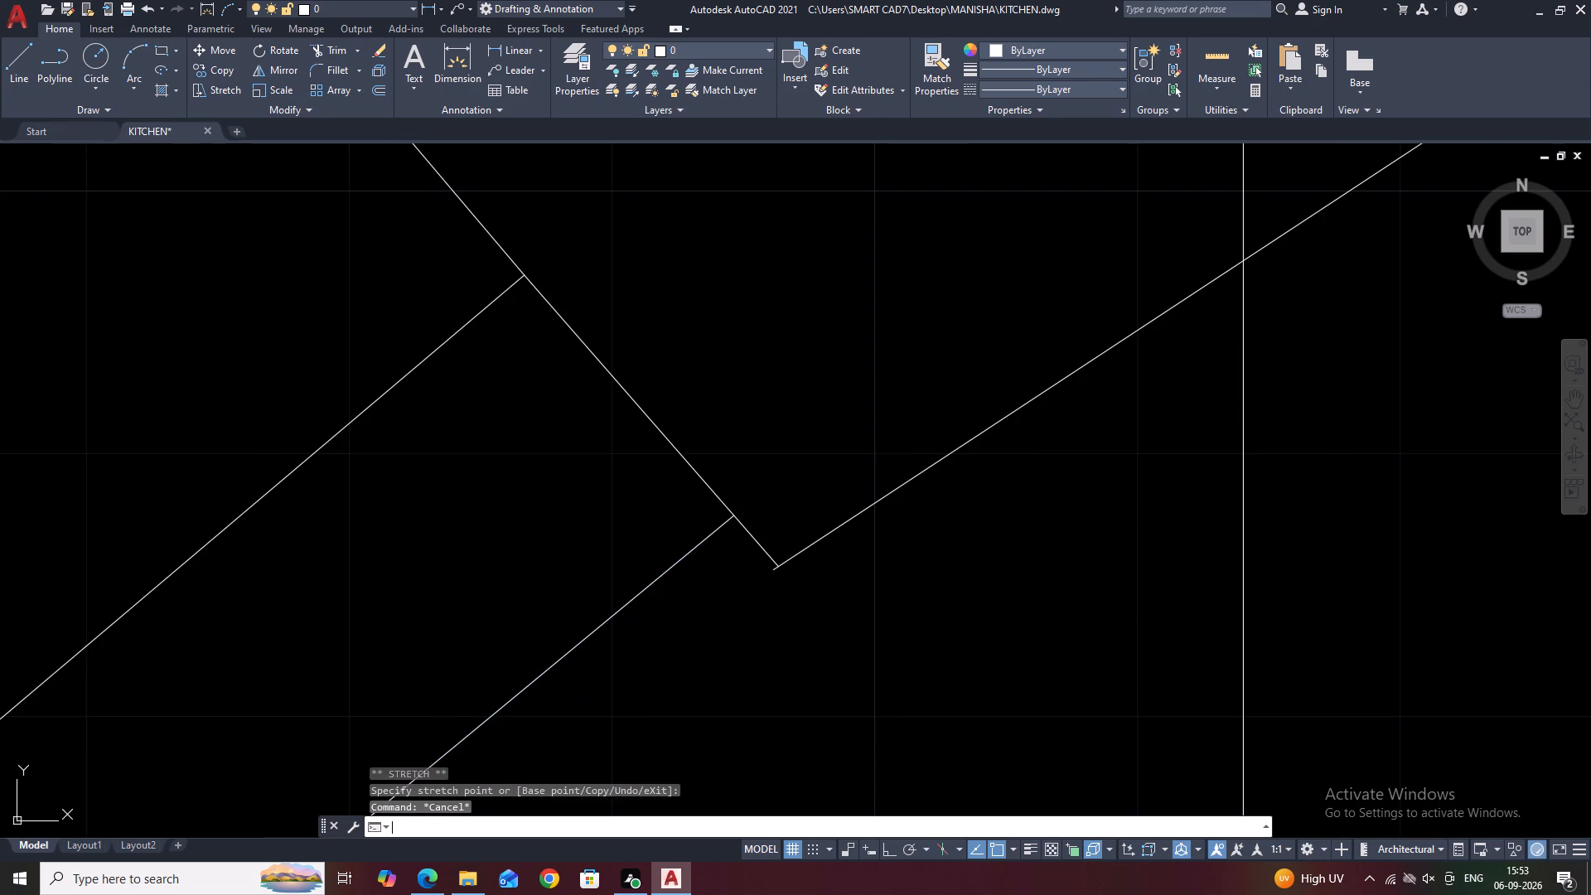
key(space)
scroll(758, 571, up, 2)
key(Escape)
text(TR)
key(space)
click(791, 572)
scroll(750, 623, down, 6)
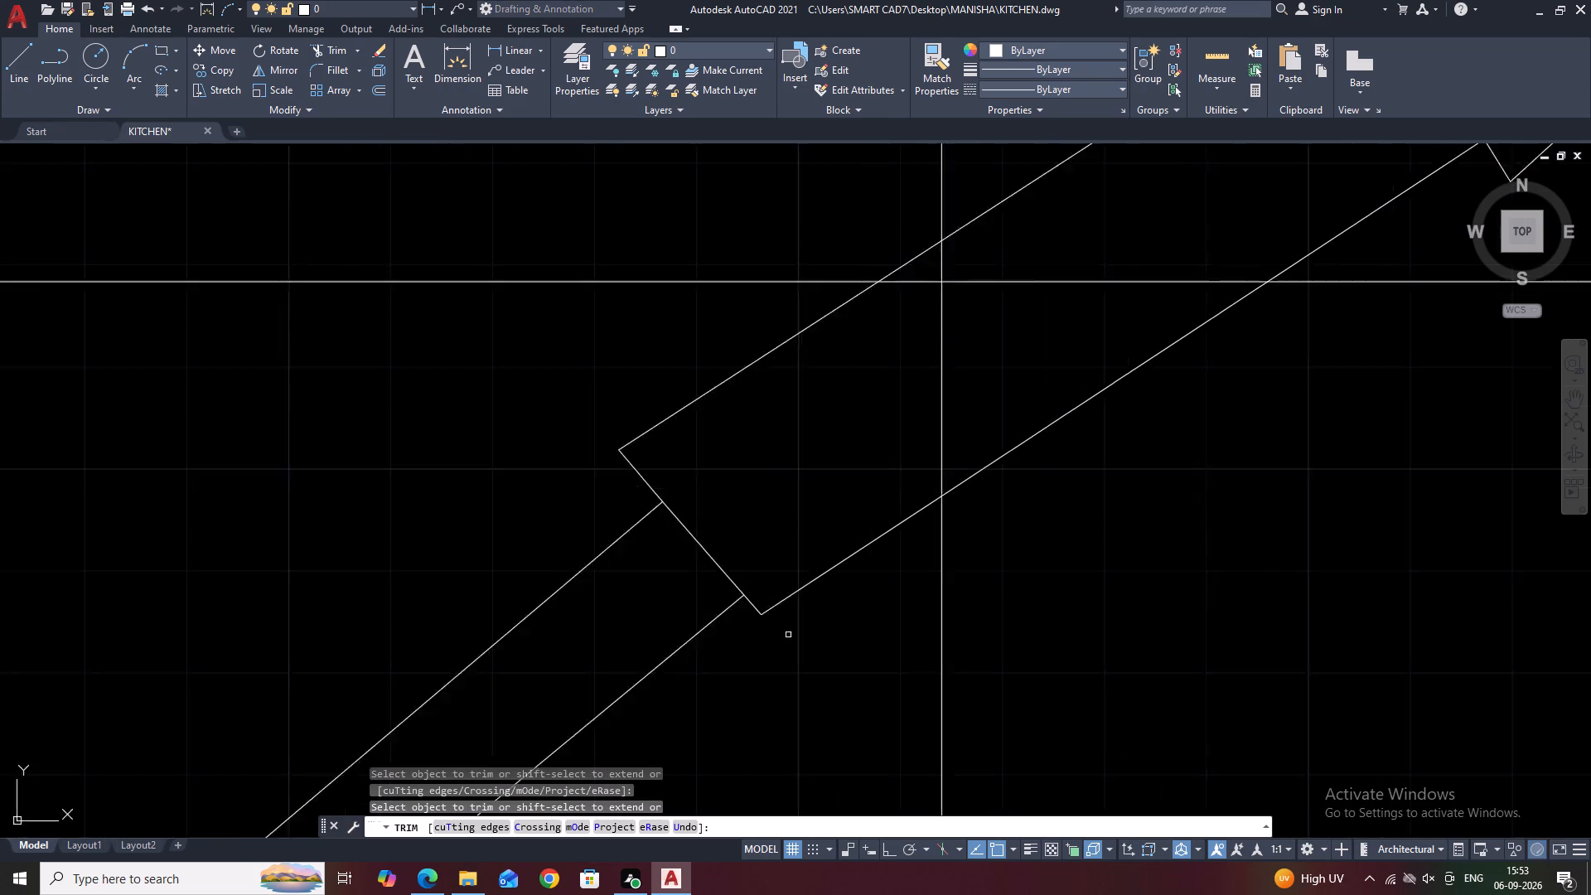
scroll(788, 635, down, 2)
key(Escape)
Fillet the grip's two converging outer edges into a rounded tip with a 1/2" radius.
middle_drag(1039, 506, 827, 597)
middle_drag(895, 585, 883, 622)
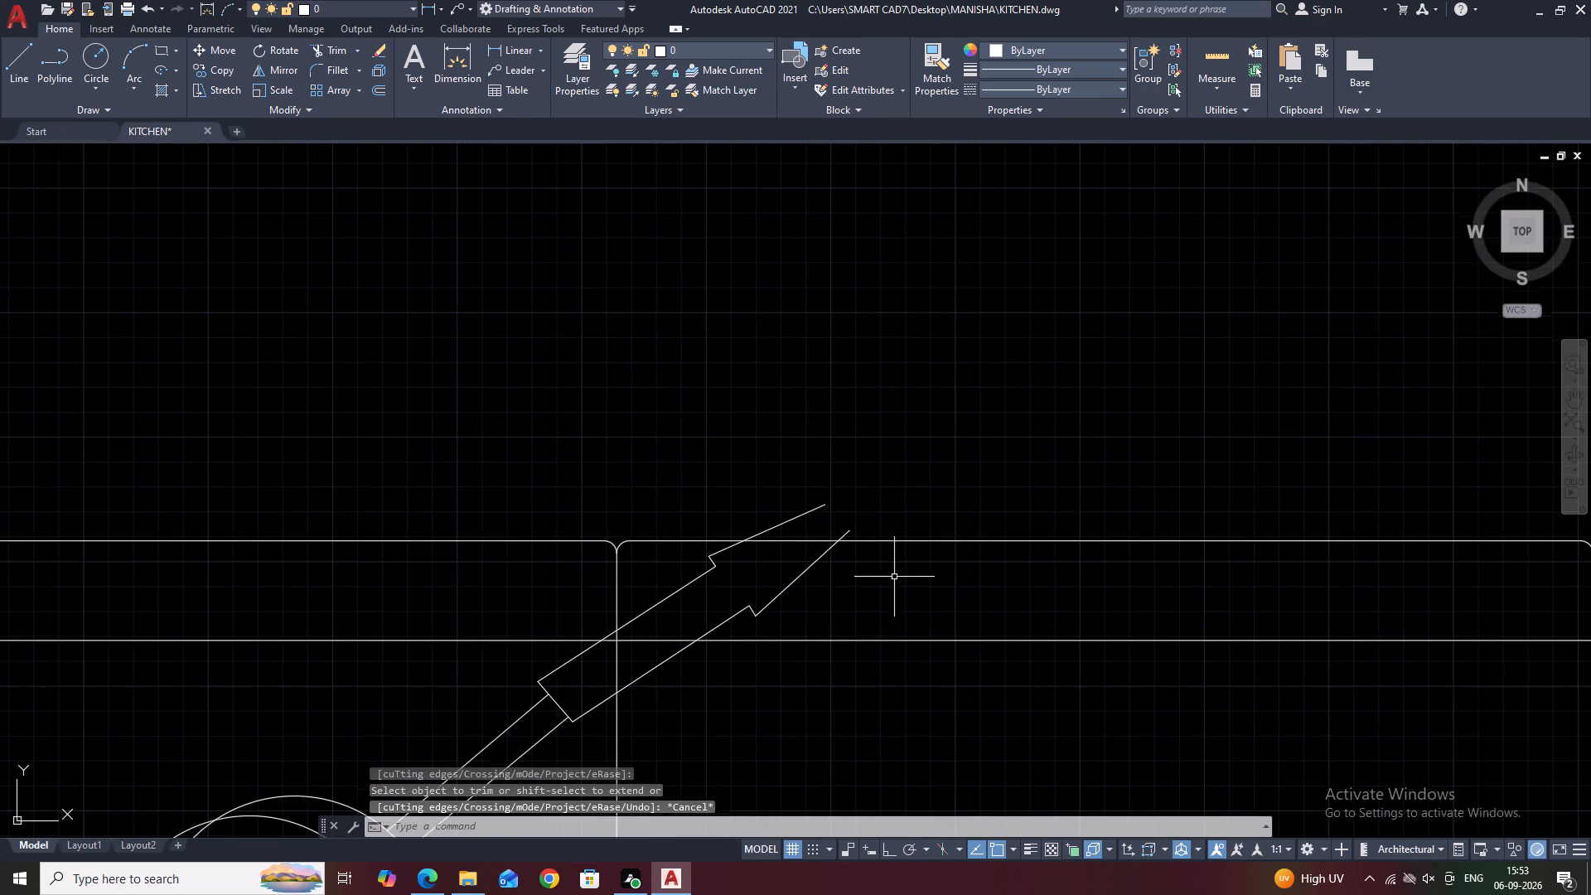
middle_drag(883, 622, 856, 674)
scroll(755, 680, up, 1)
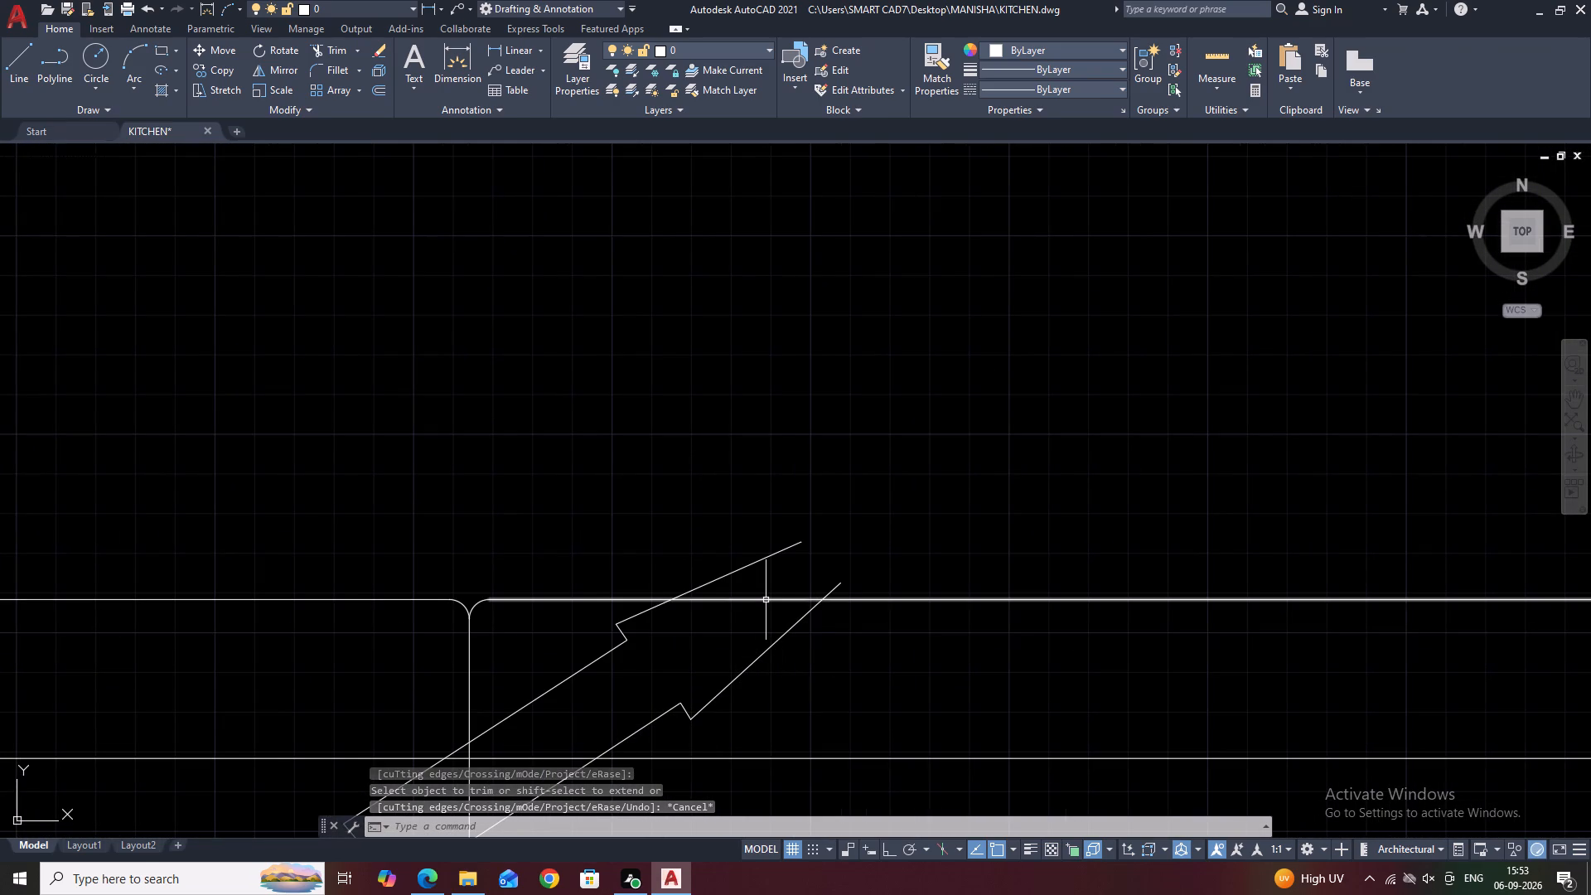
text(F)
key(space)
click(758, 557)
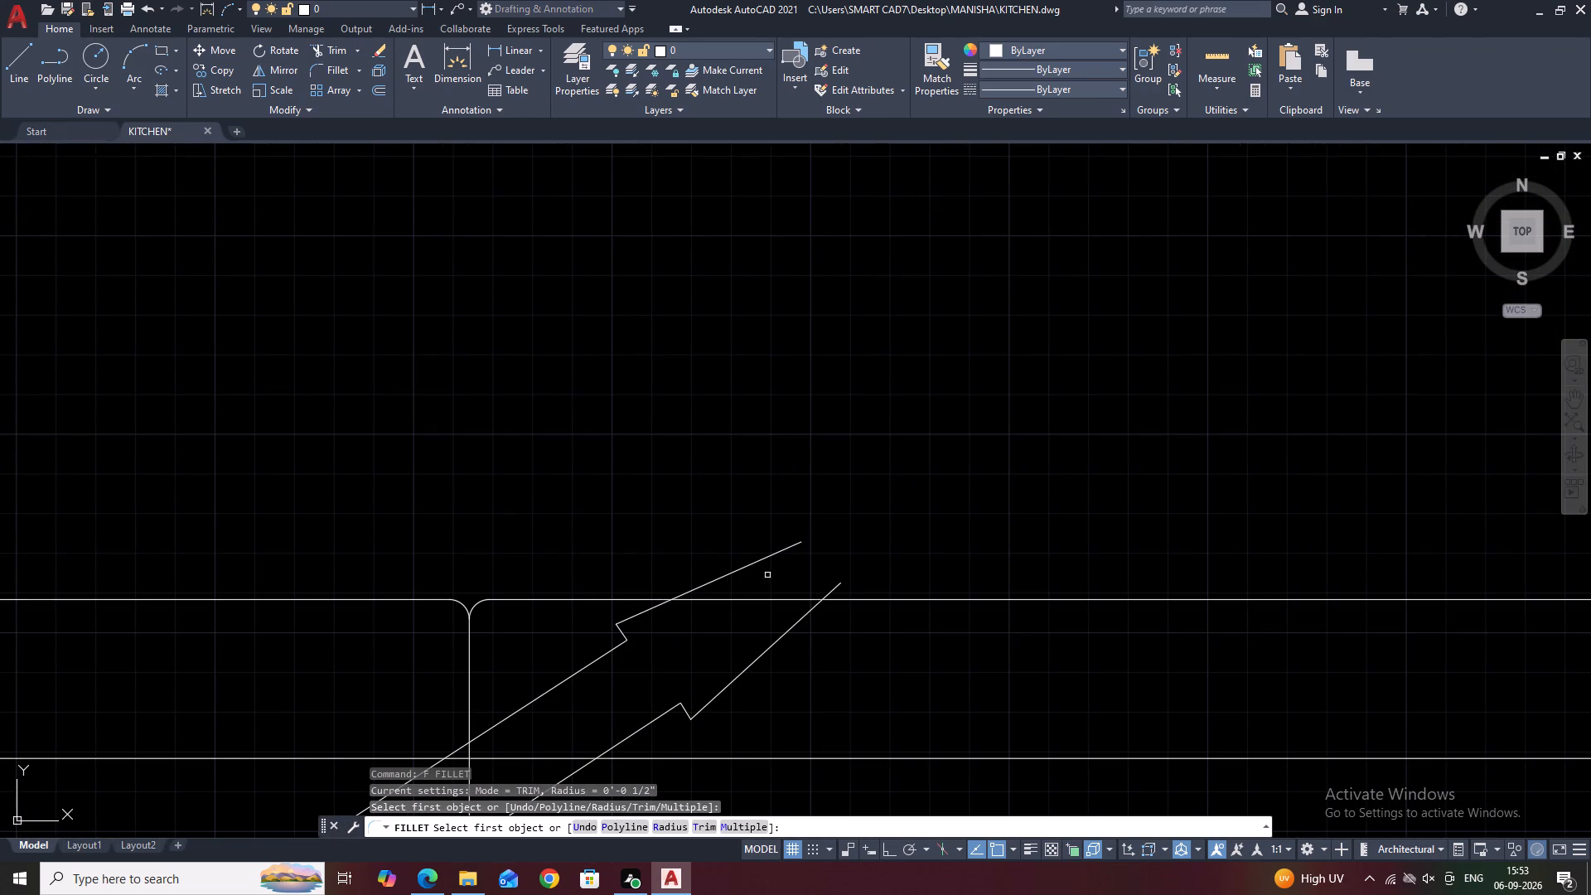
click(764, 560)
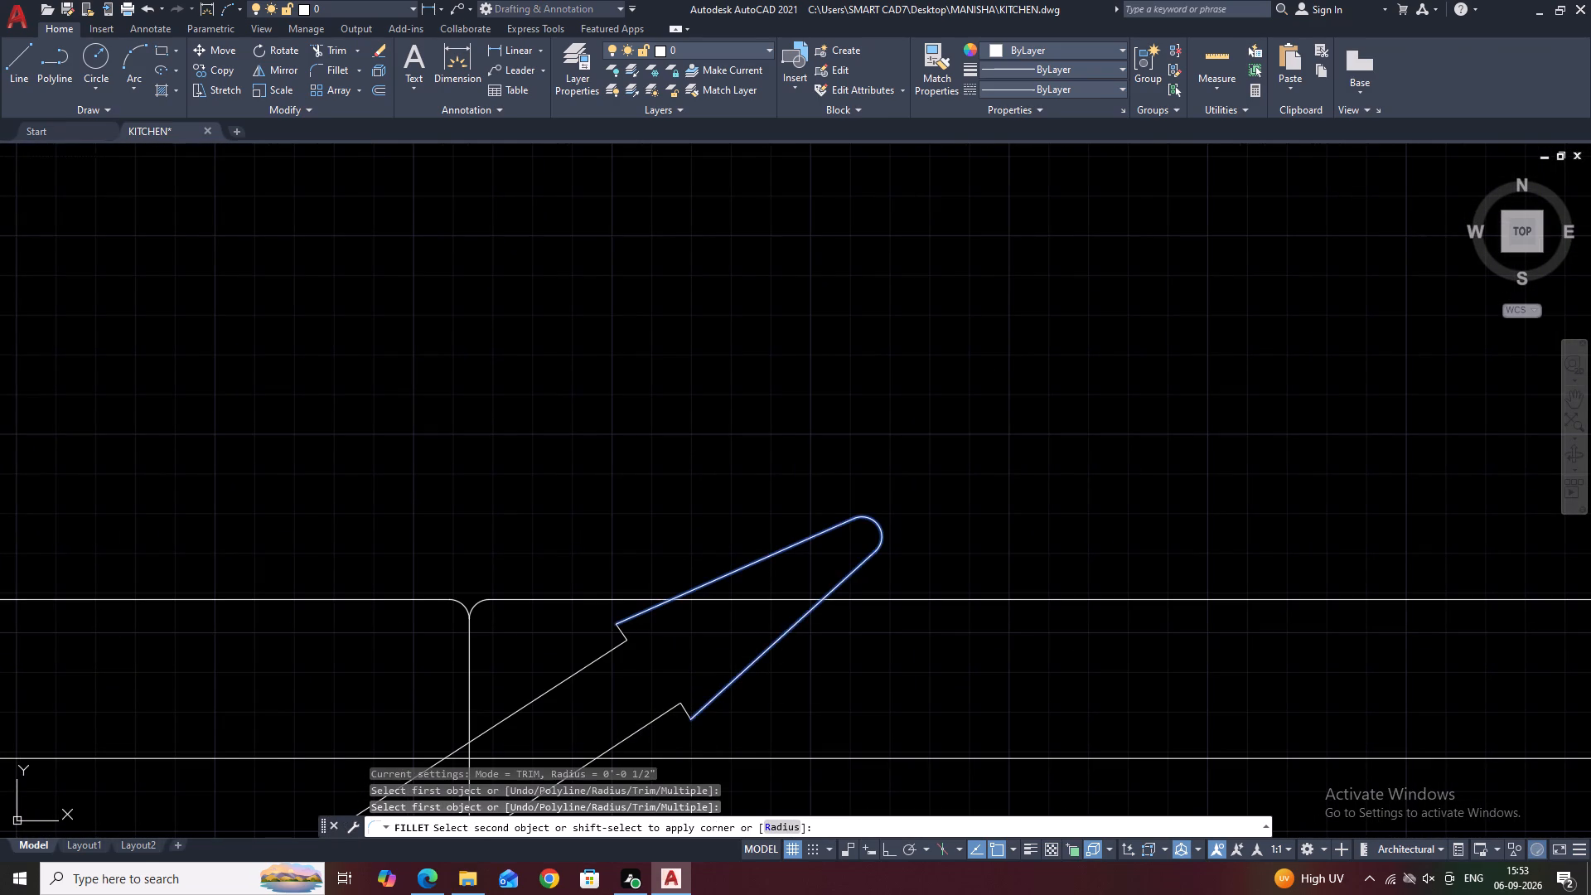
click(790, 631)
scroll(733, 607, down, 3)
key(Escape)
Delete the grip's rounded tip, both converging outer edges and the two short jogs, leaving only the long edges.
scroll(713, 625, up, 2)
click(866, 526)
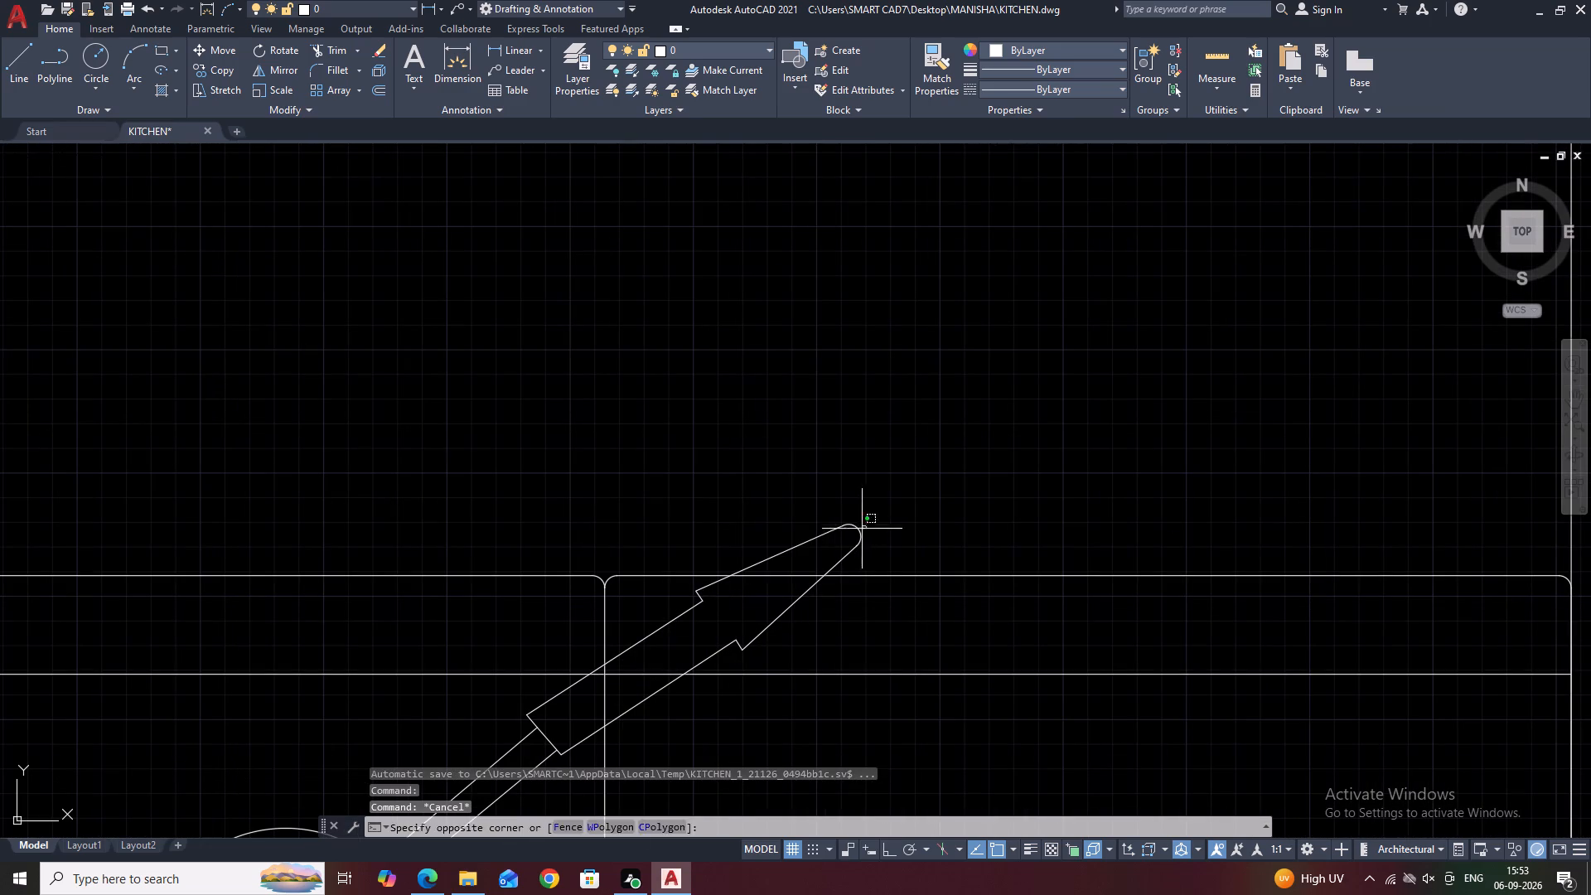
click(839, 539)
key(Delete)
click(817, 636)
click(782, 597)
key(Delete)
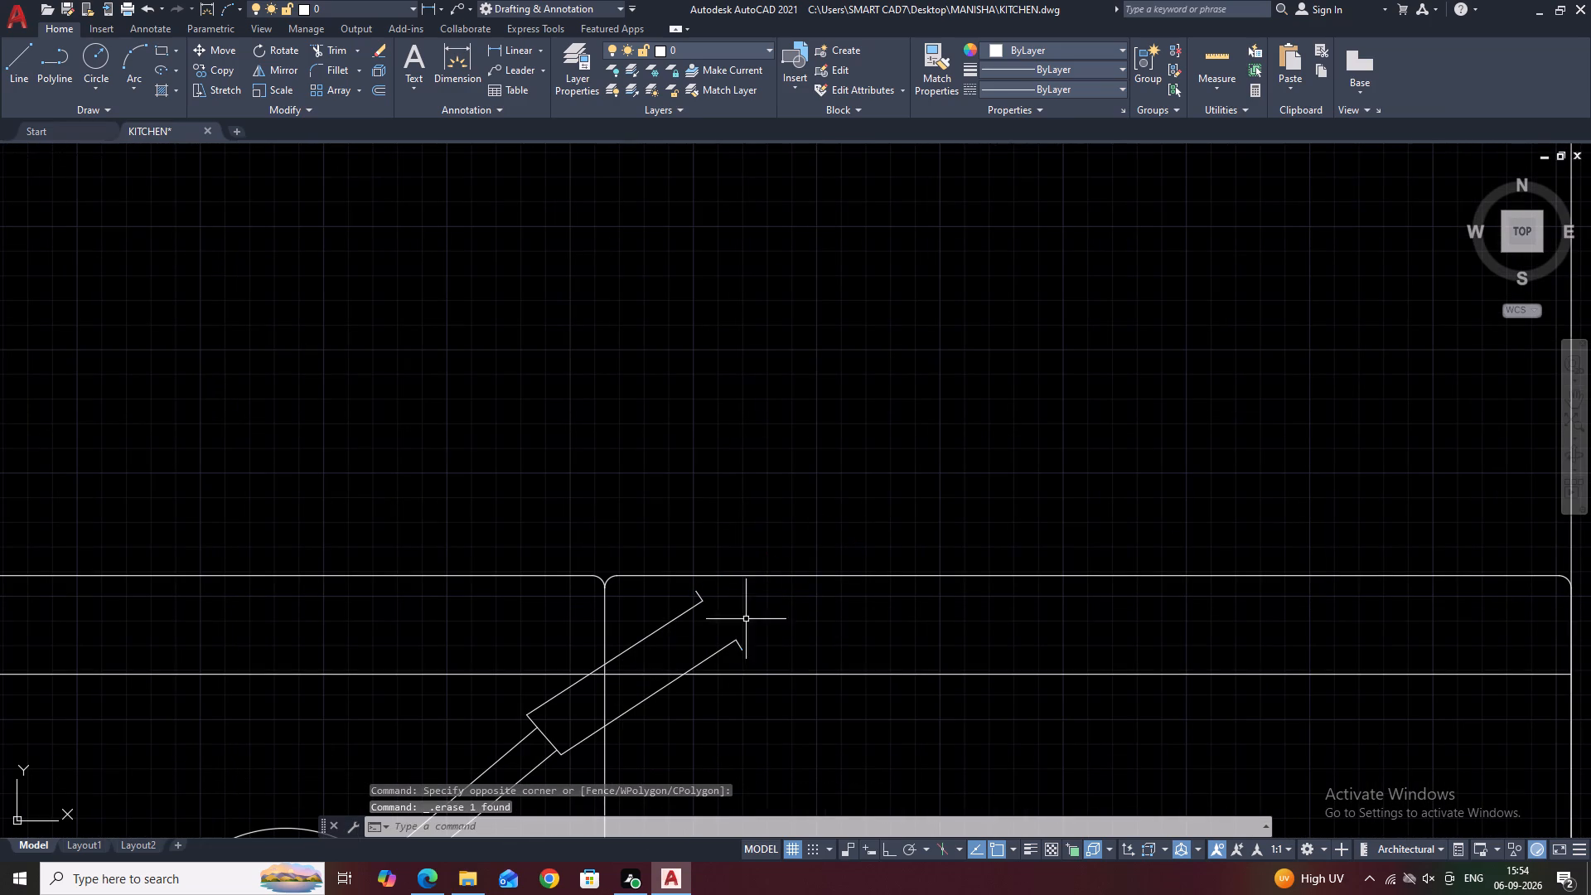
click(705, 591)
click(693, 597)
key(Delete)
click(742, 647)
key(Delete)
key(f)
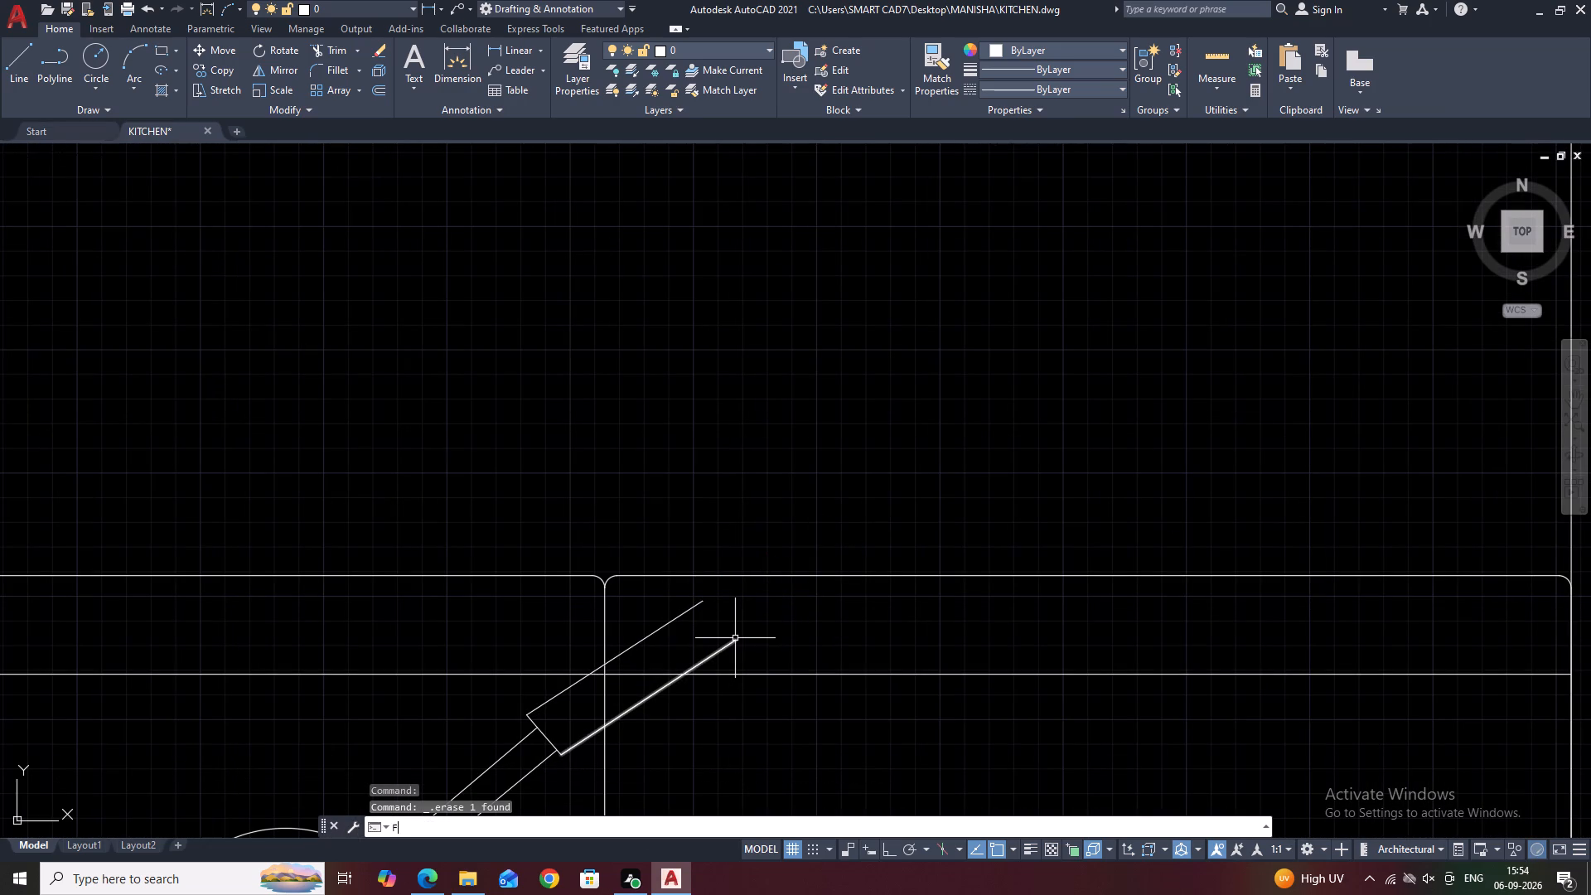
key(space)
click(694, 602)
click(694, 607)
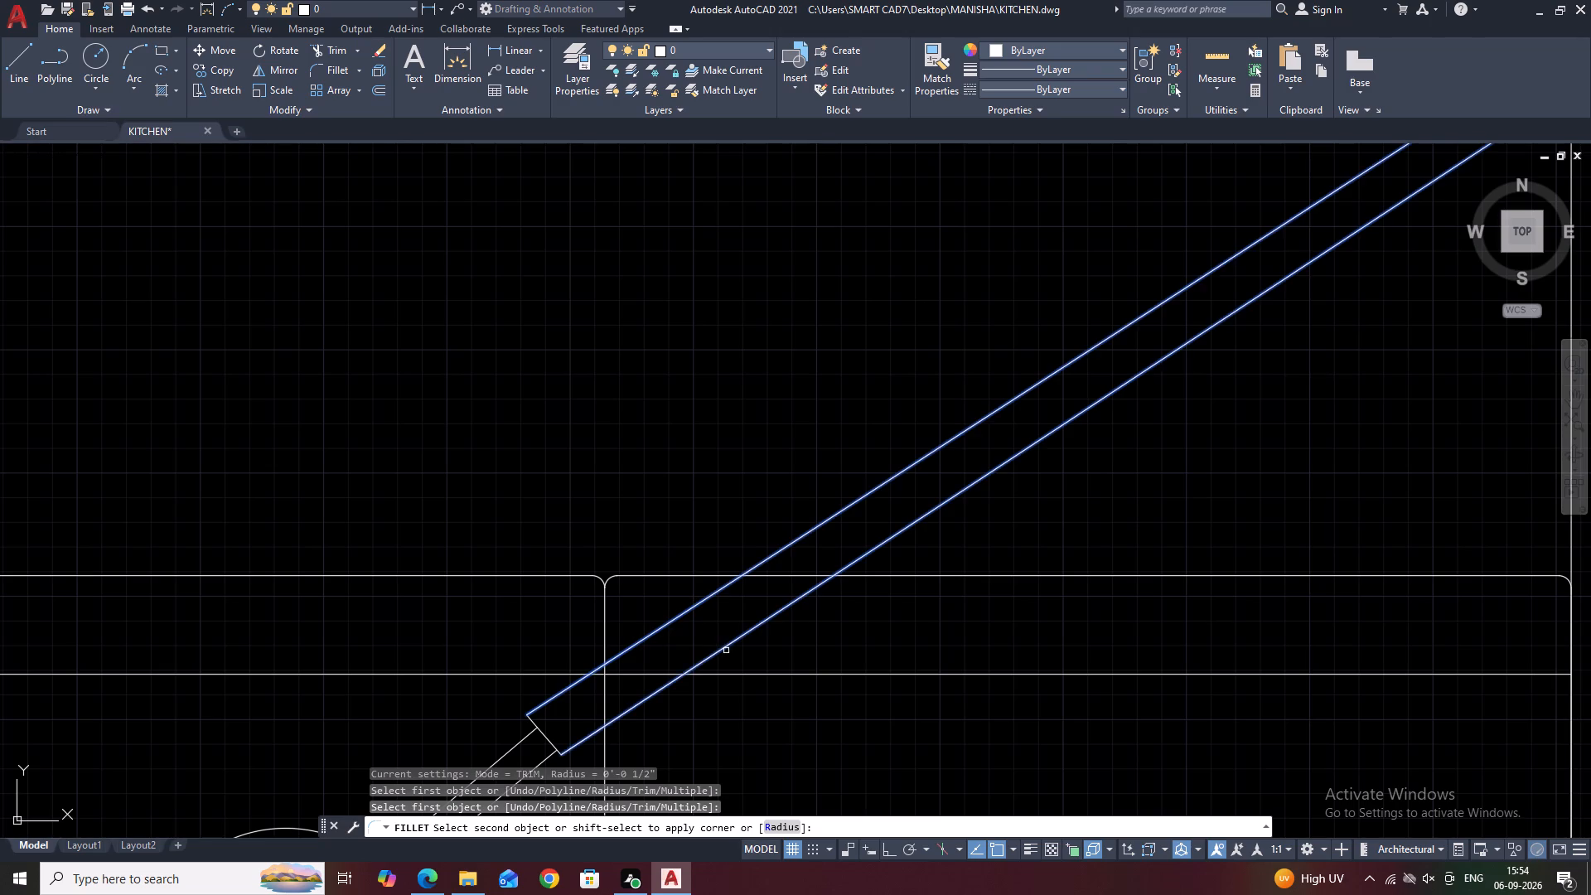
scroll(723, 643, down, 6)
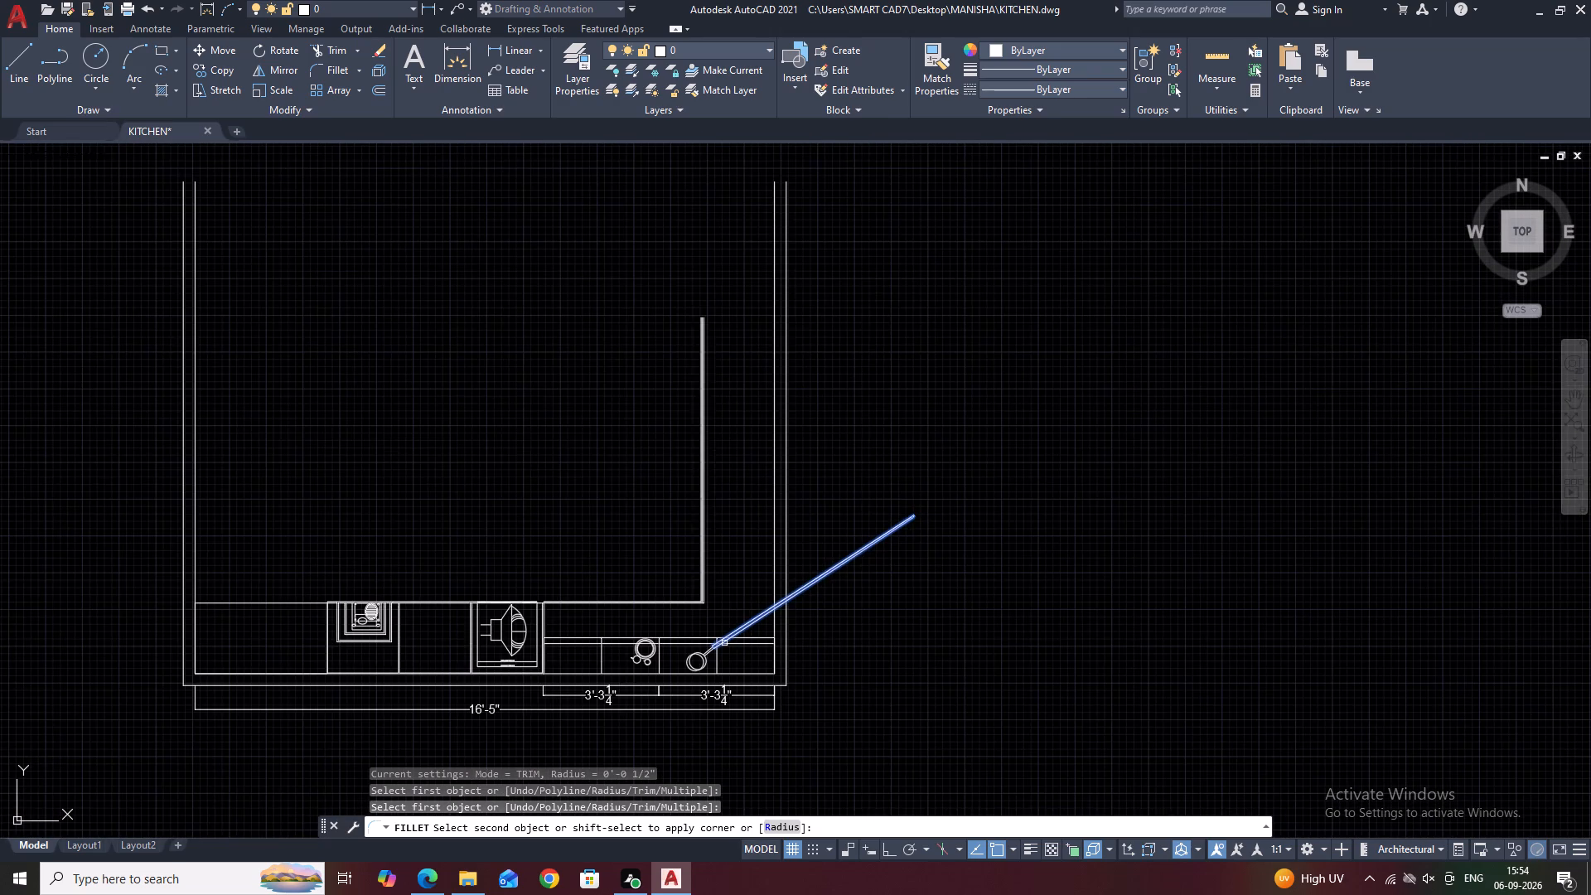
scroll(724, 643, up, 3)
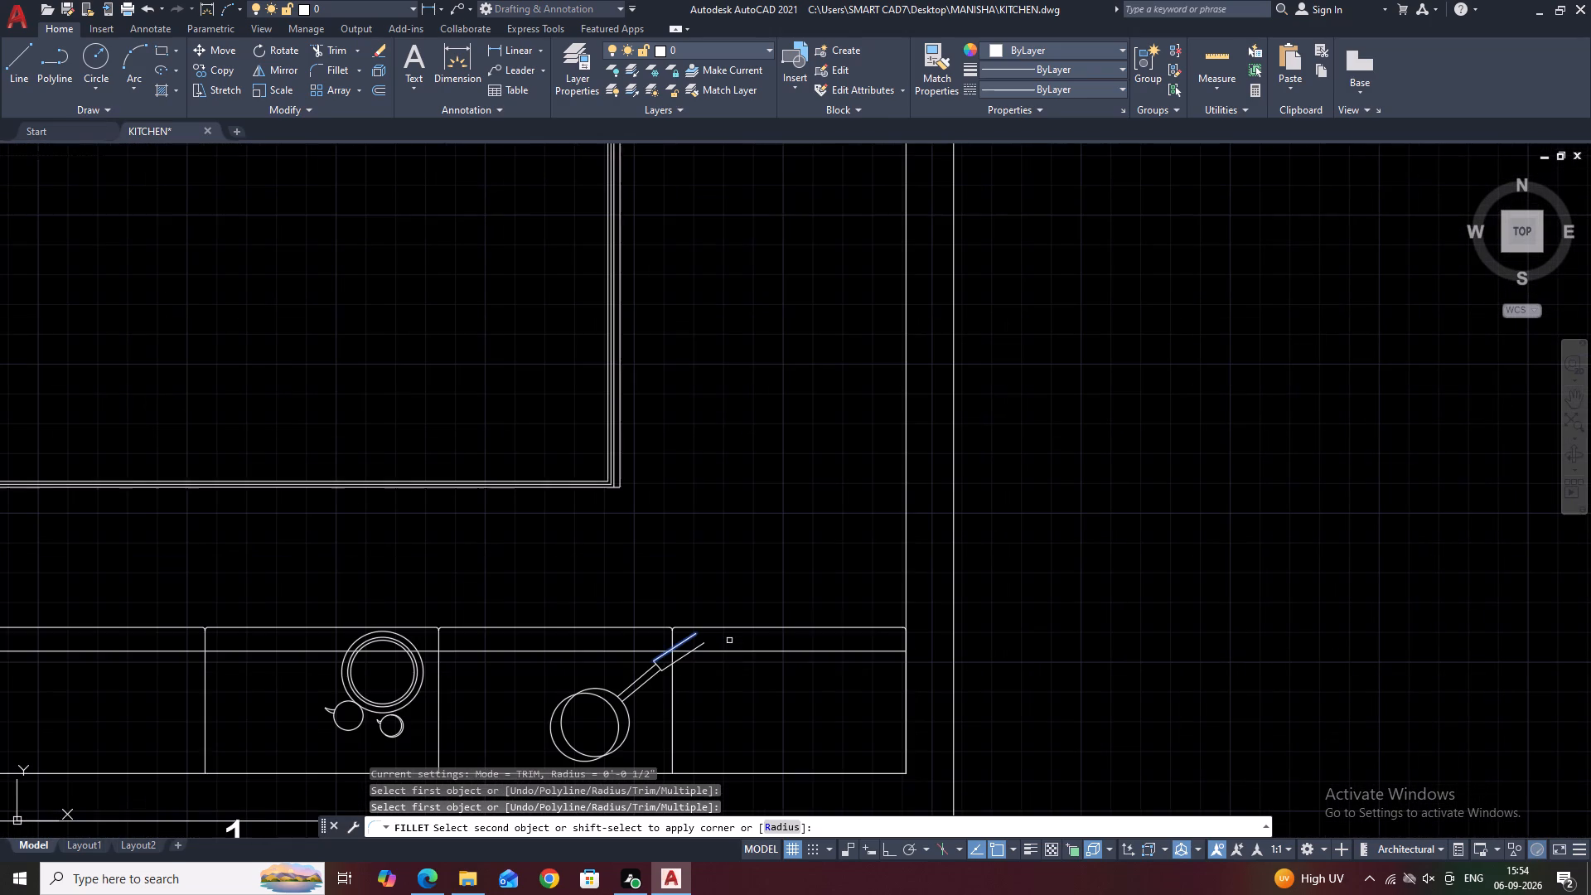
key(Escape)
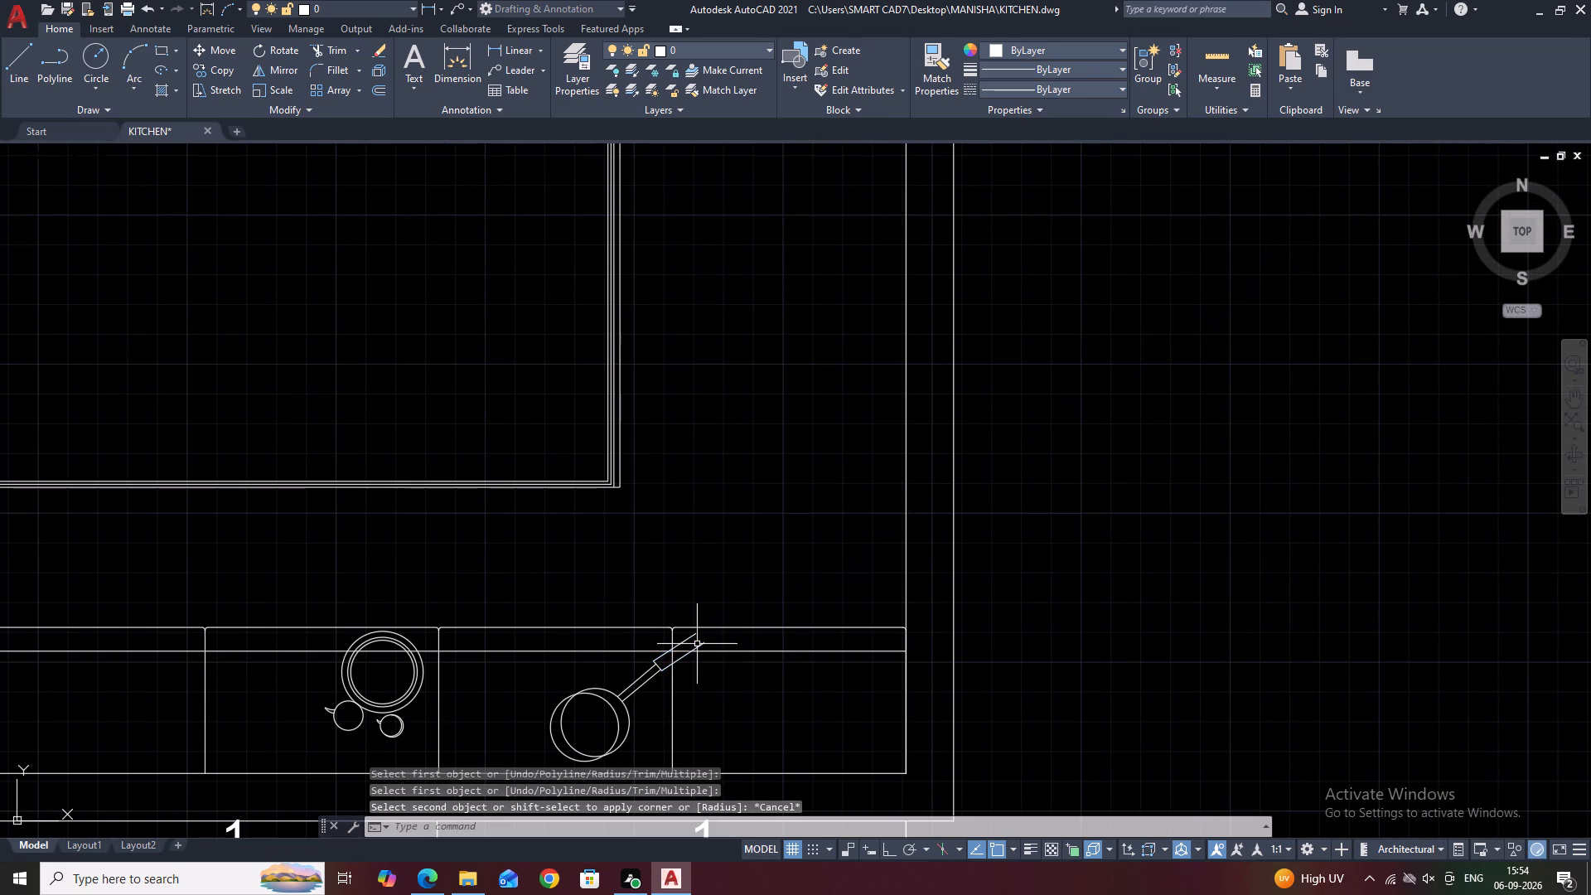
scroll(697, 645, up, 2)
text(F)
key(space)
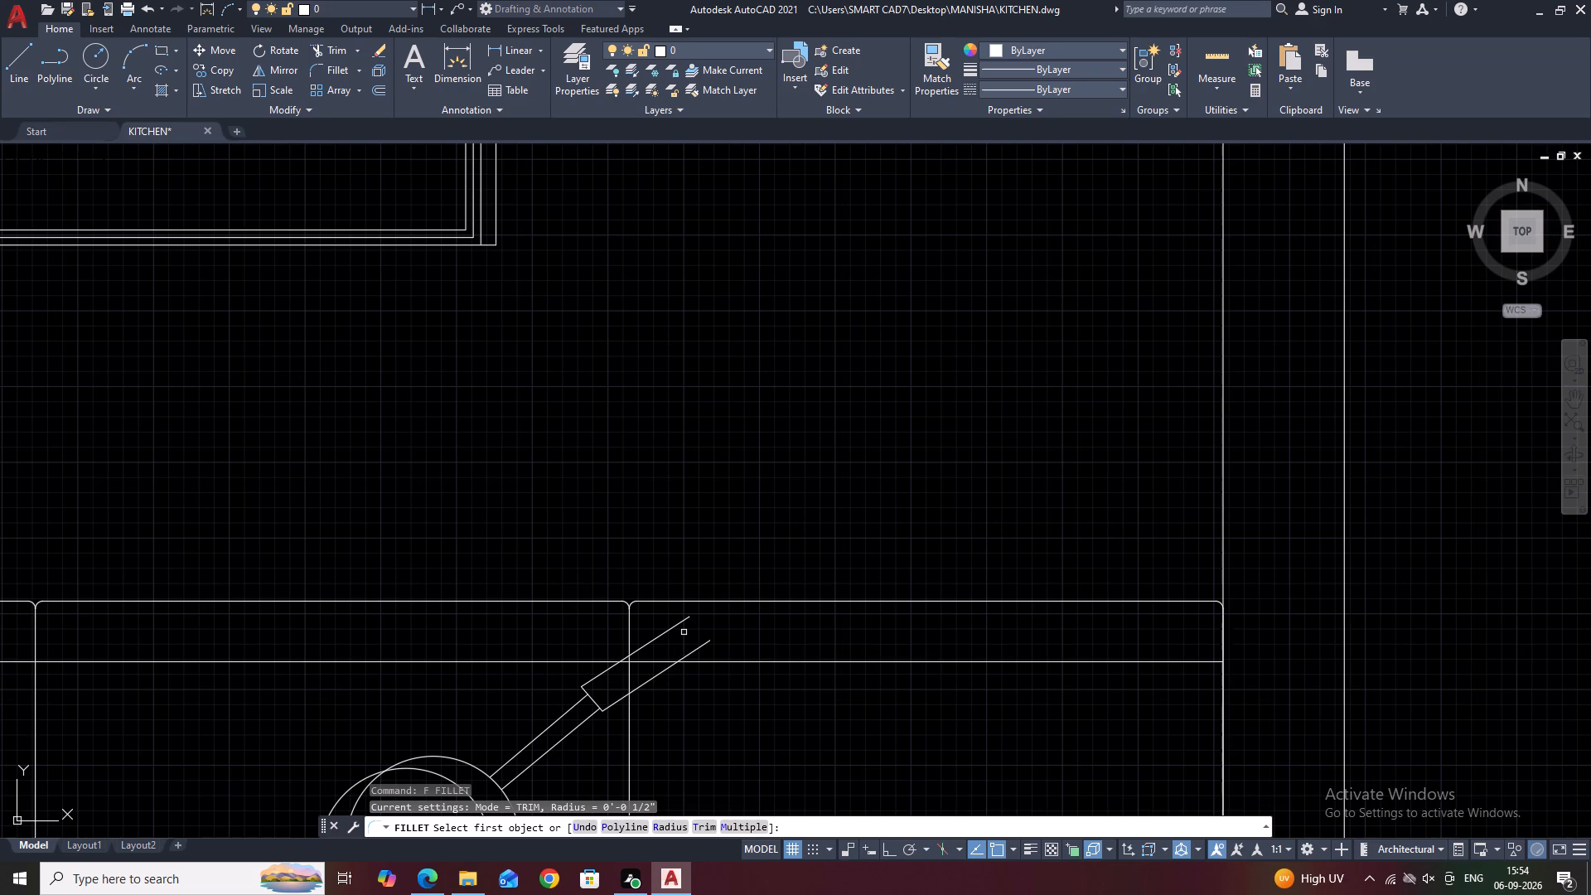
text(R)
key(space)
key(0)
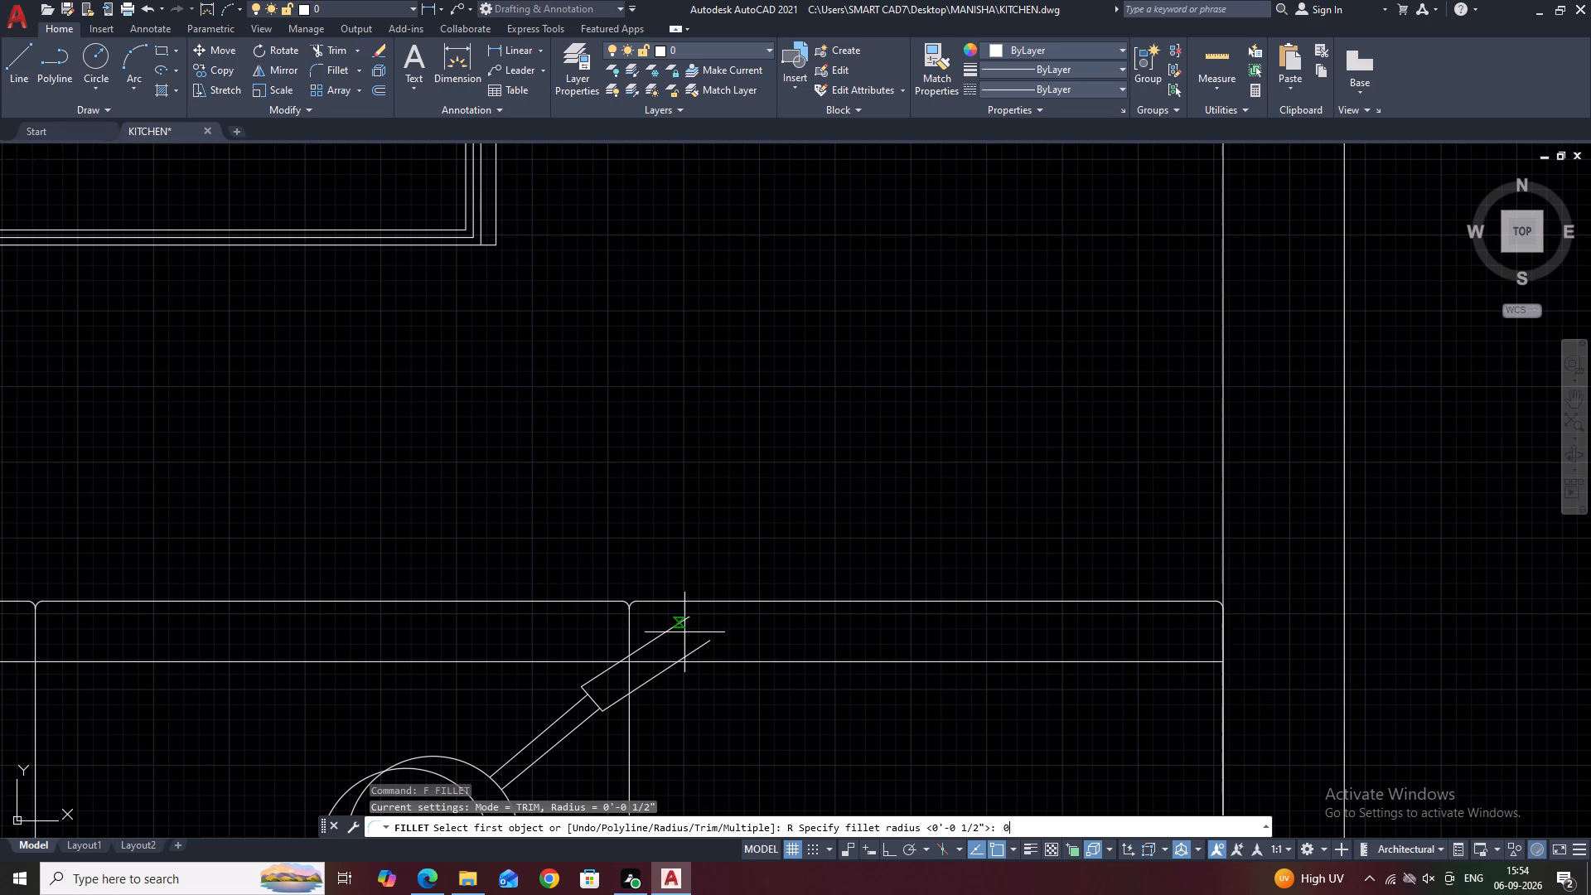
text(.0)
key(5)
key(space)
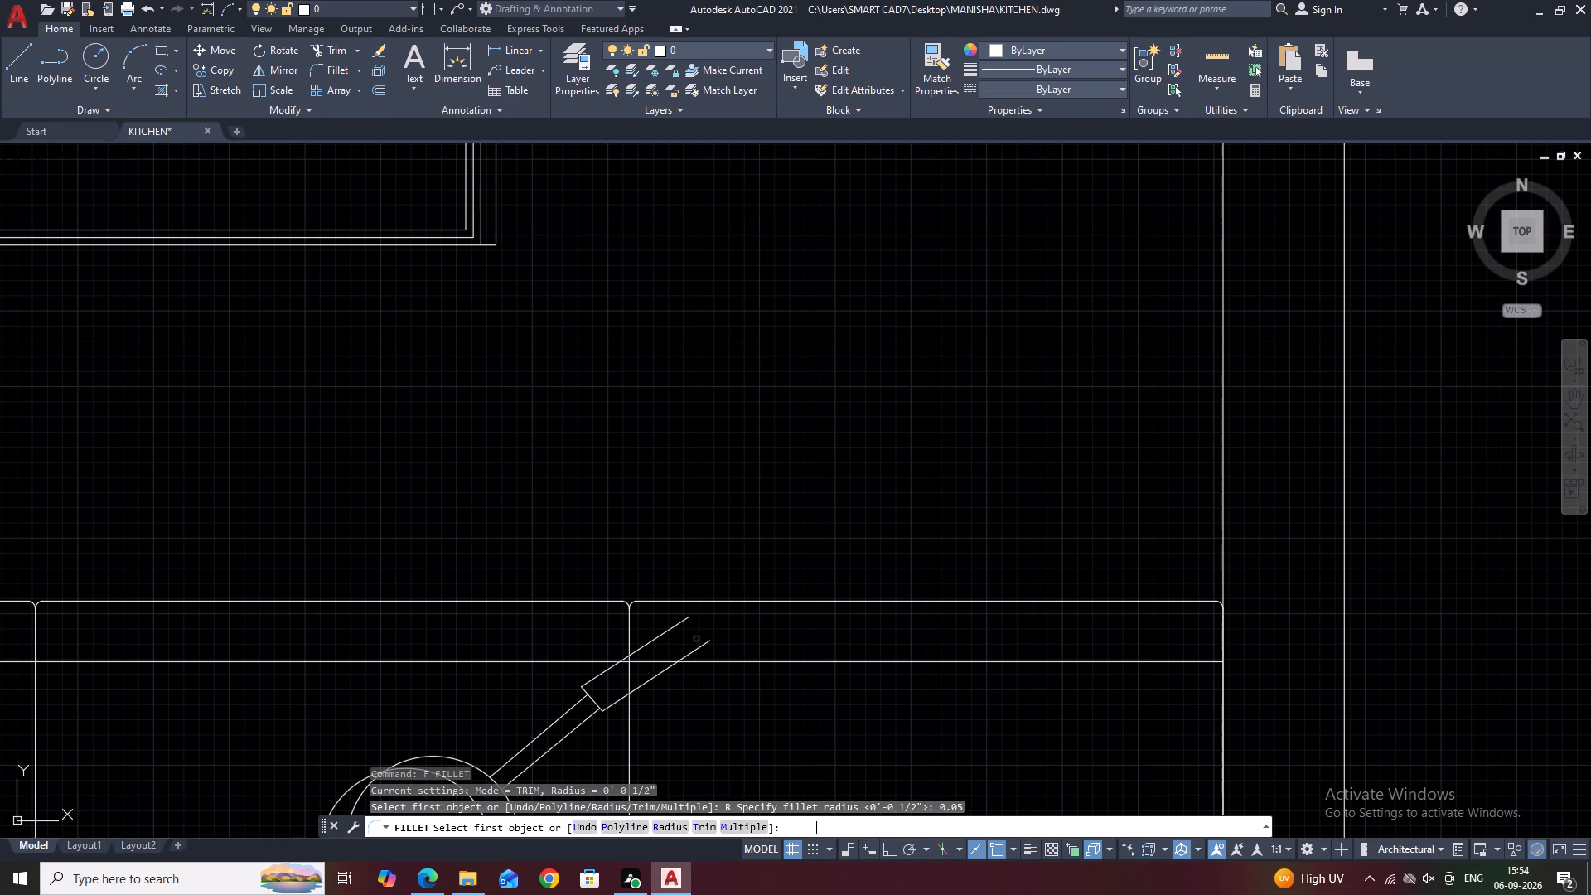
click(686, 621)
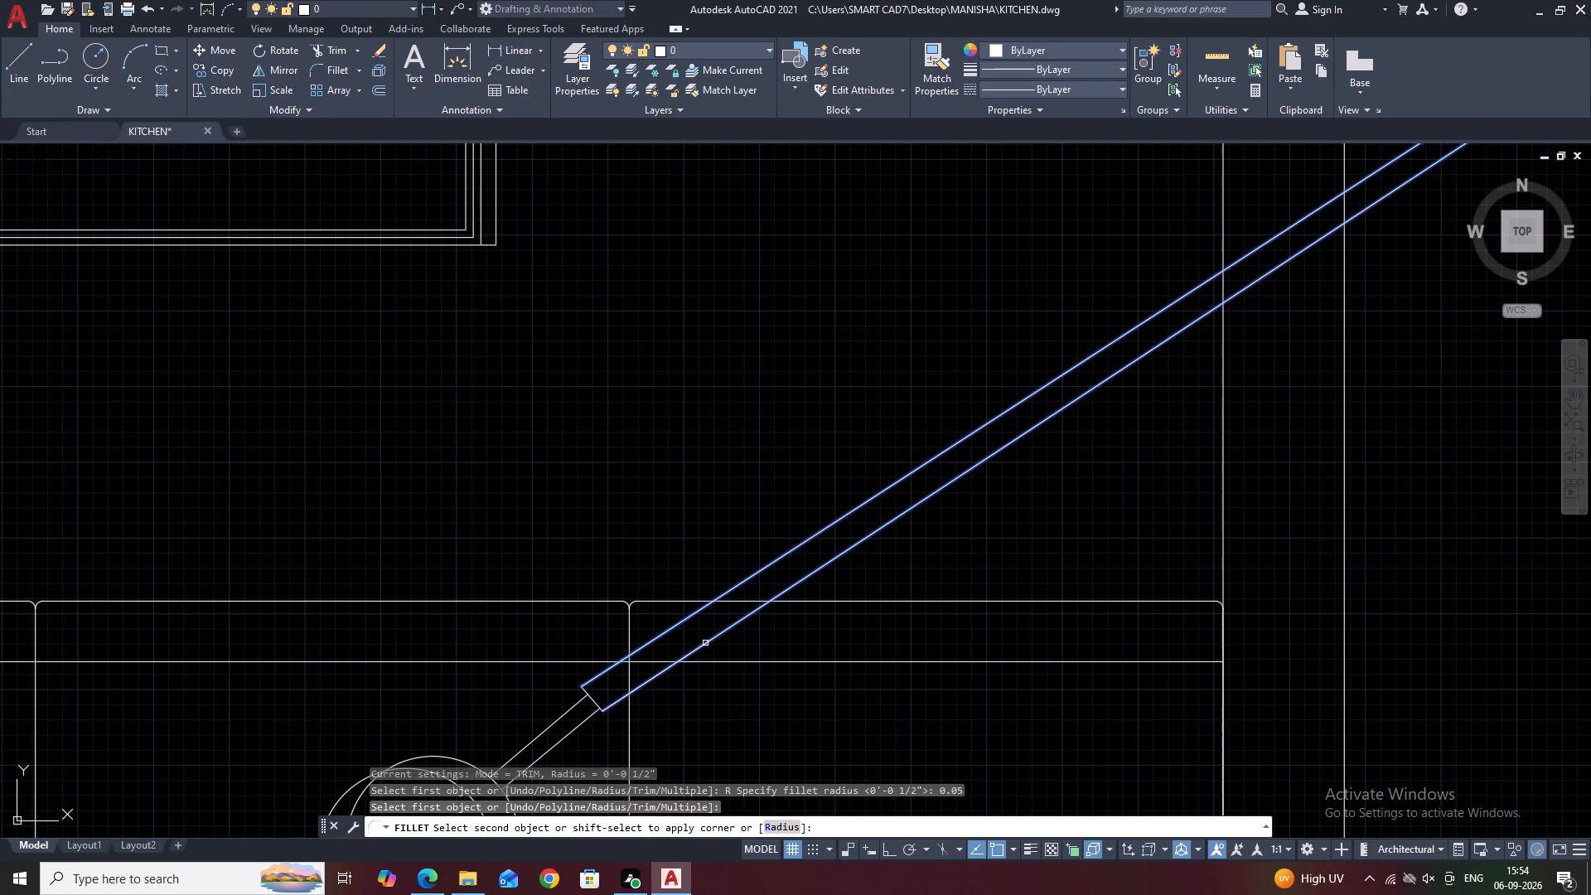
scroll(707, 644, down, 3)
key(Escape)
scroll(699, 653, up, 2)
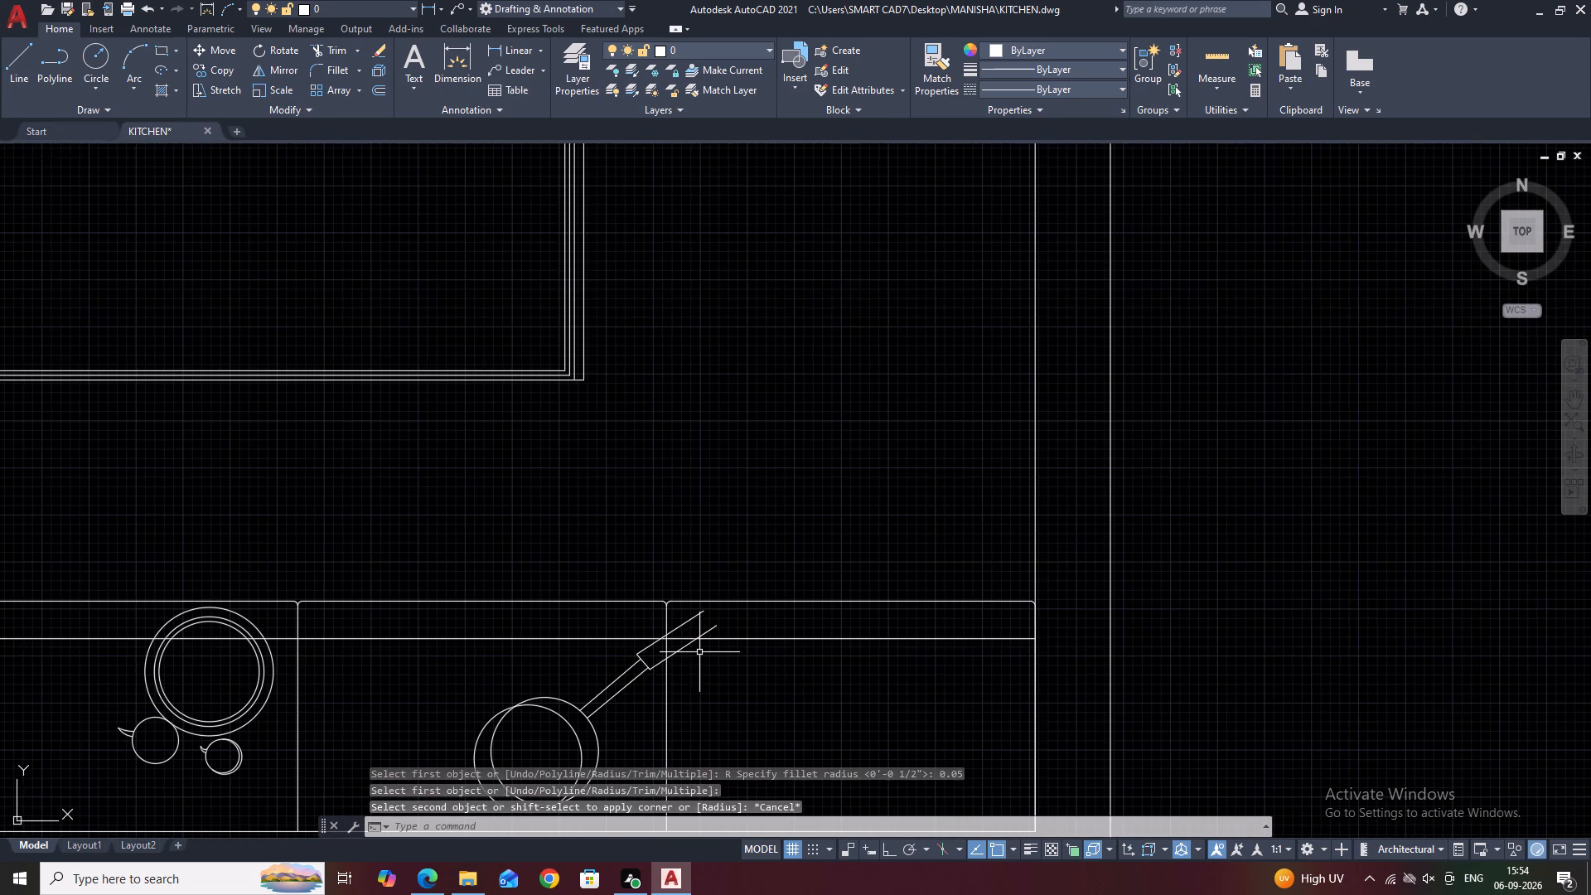
Draw a three-point arc bulging outward across the open end of the pan handle's grip.
key(a)
key(space)
scroll(701, 623, up, 3)
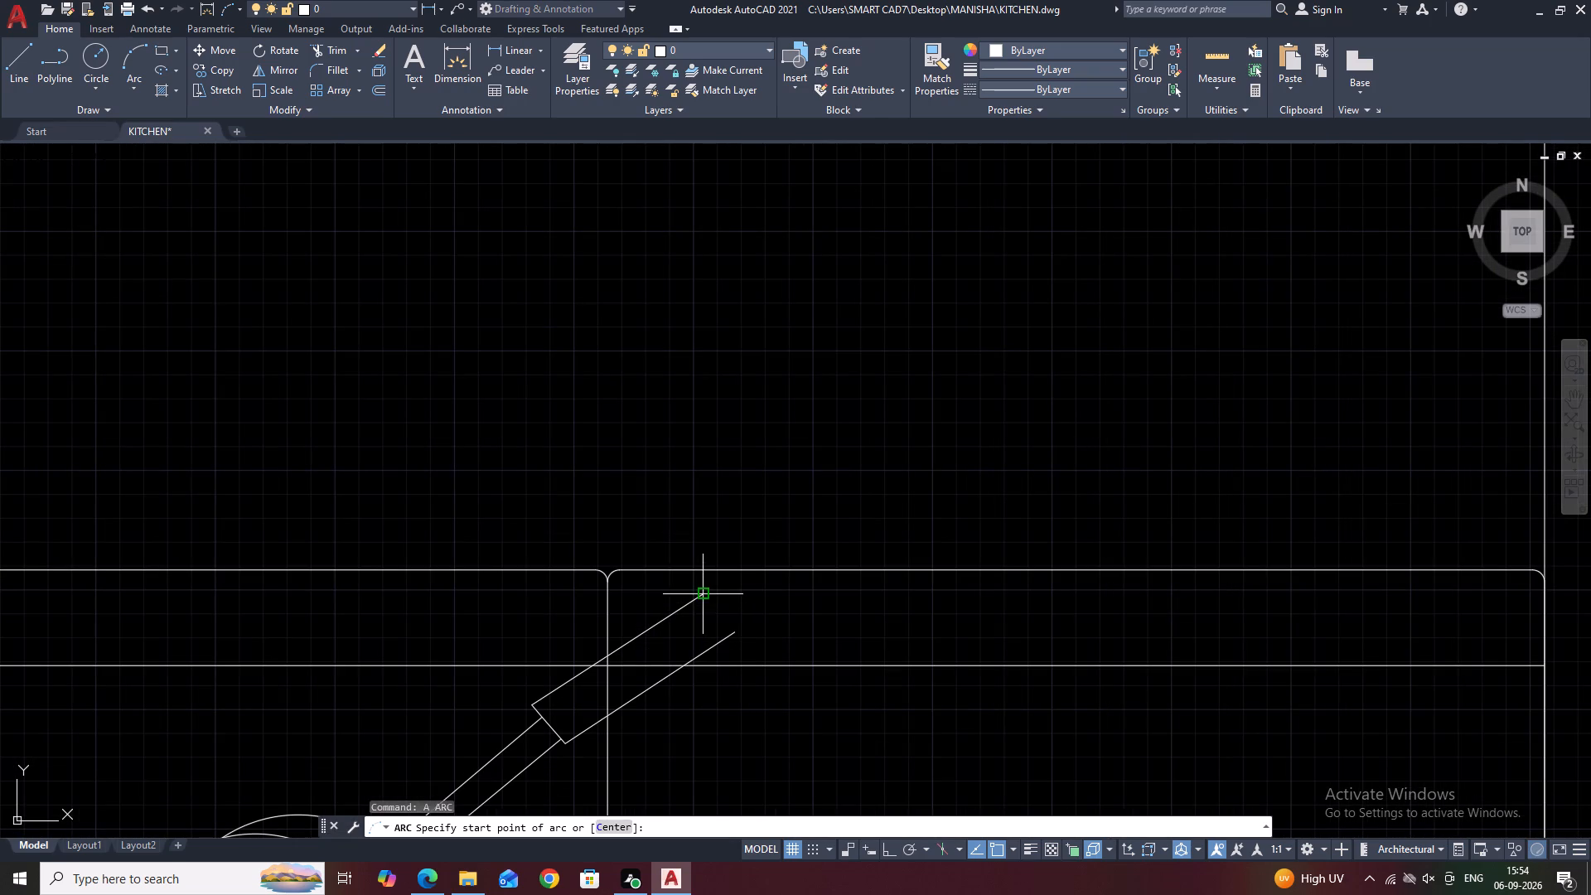
click(704, 594)
click(733, 633)
click(714, 644)
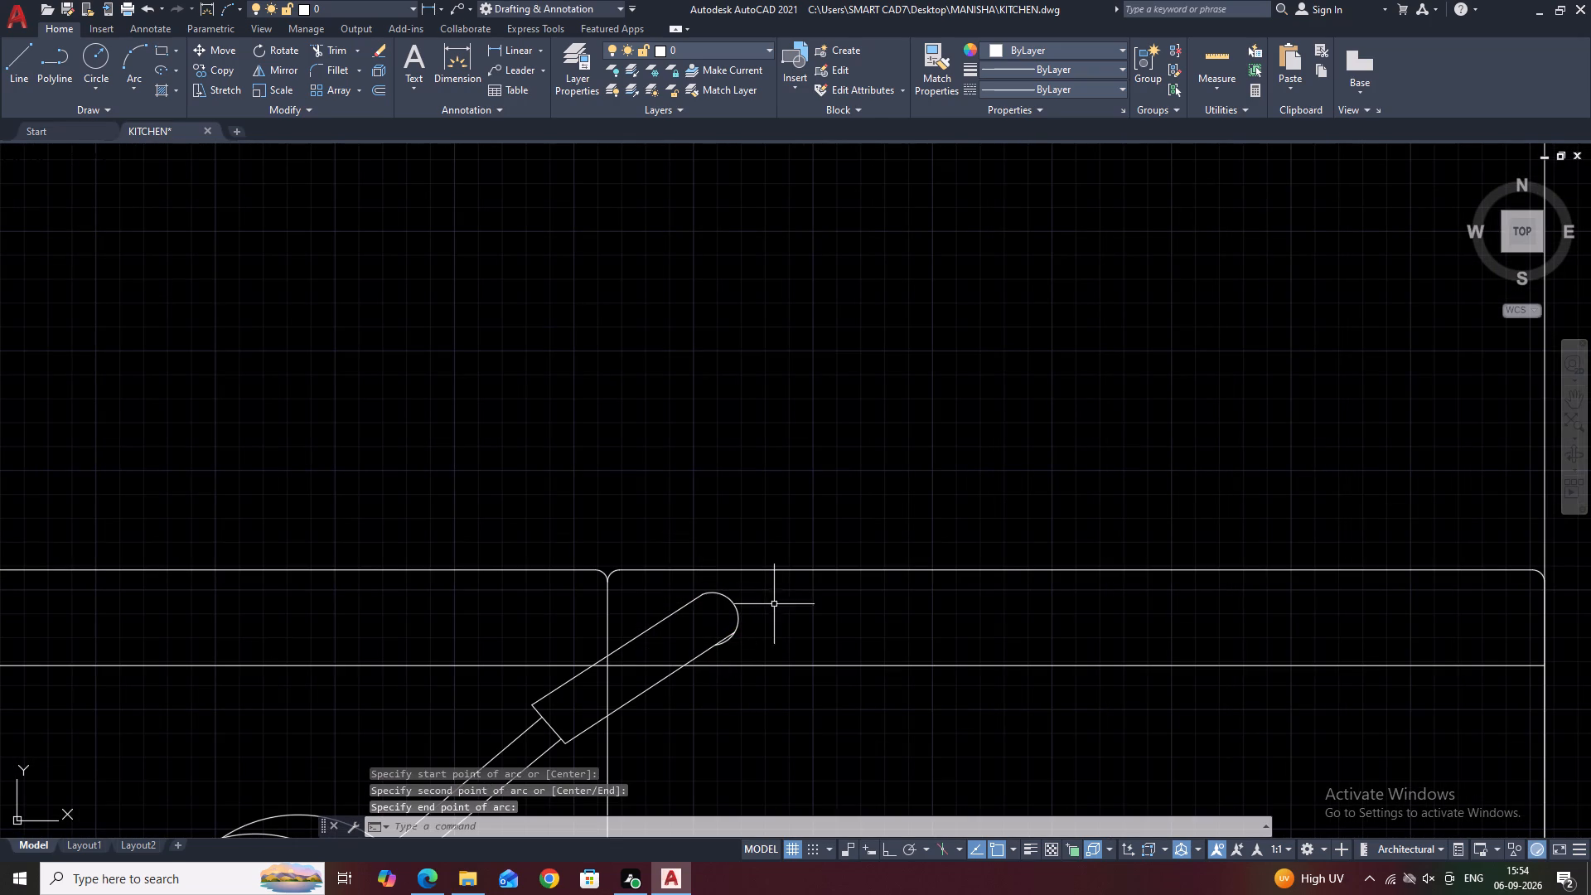
scroll(693, 665, up, 3)
middle_drag(824, 551, 848, 530)
scroll(847, 530, down, 6)
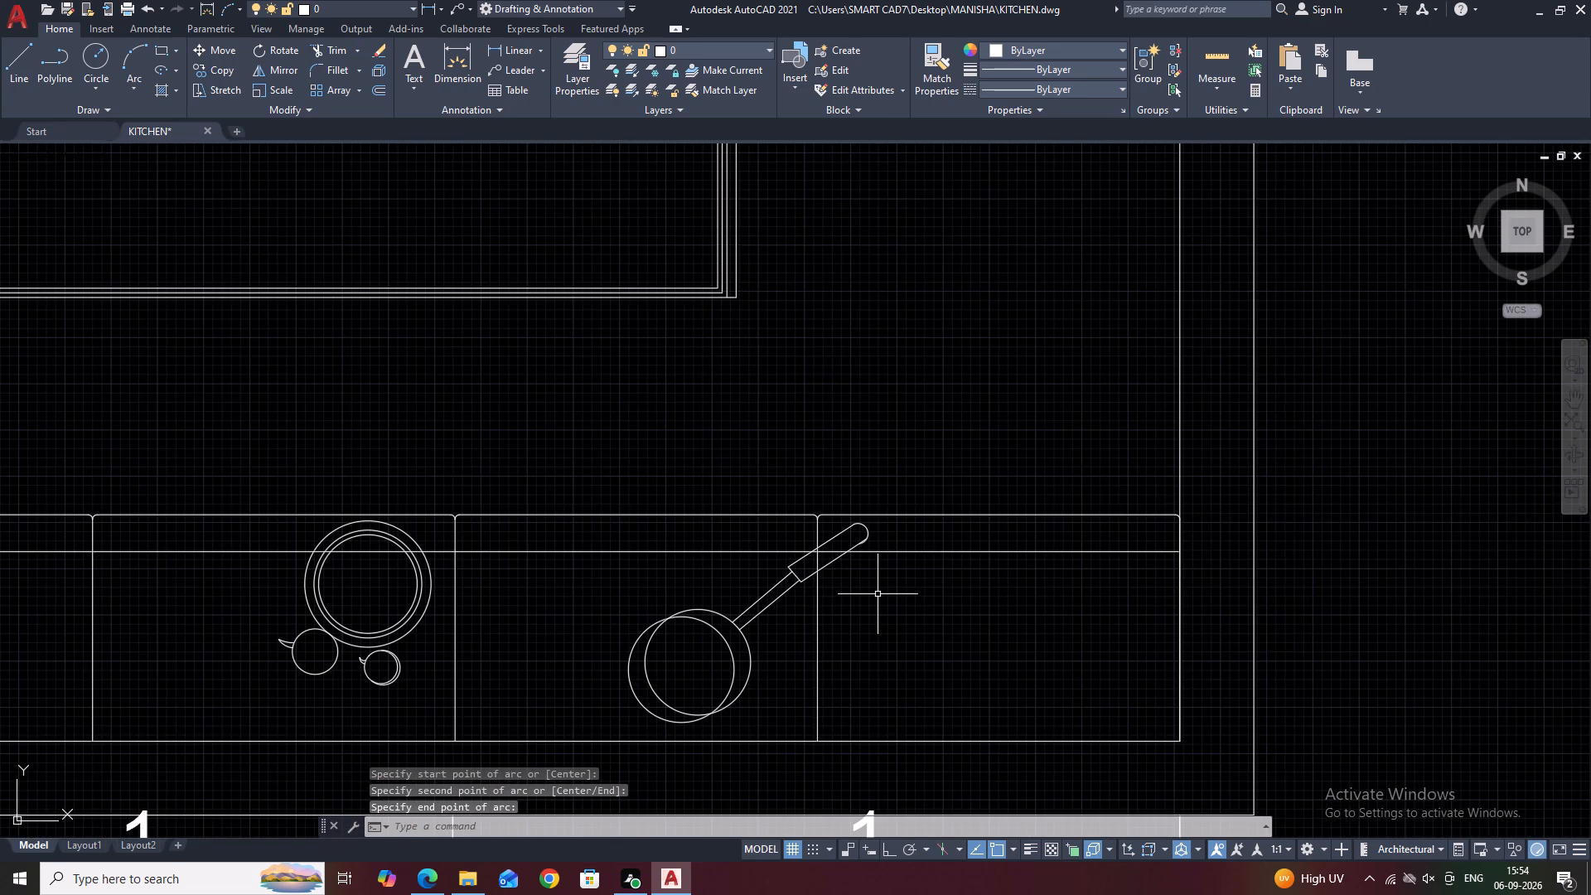
Trim the arc's overshoot past the end of the grip's lower edge.
text(TR)
key(space)
scroll(868, 554, up, 6)
click(860, 525)
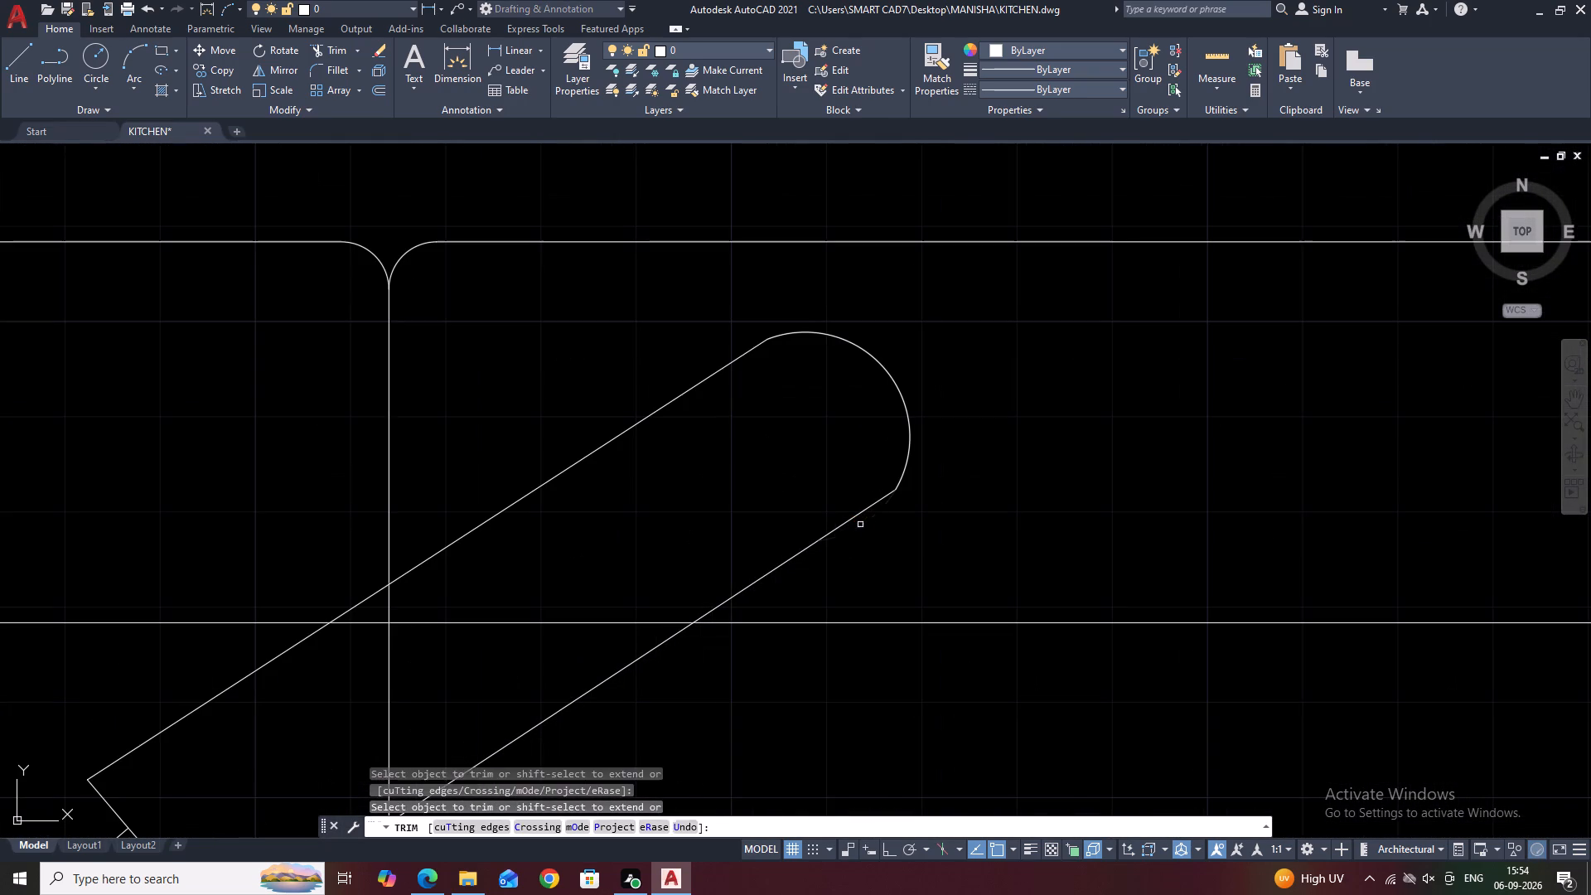
key(Escape)
scroll(764, 597, down, 5)
middle_drag(1066, 620, 949, 540)
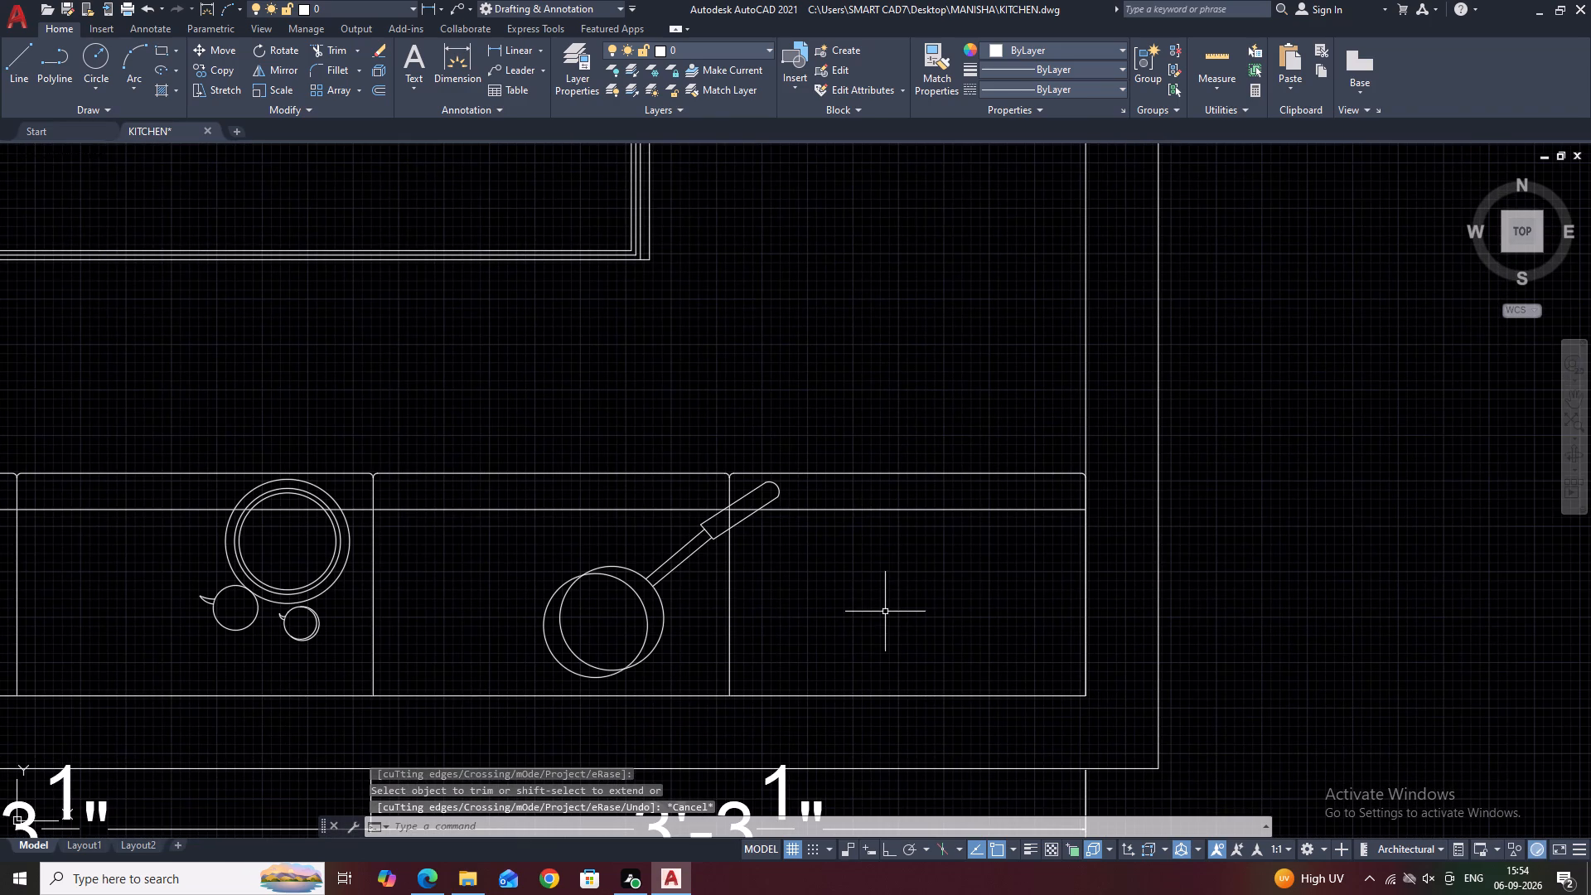
Copy the grip's end arc a short distance outward, from its lower end to a point higher on the arc.
middle_click(772, 477)
scroll(771, 484, up, 2)
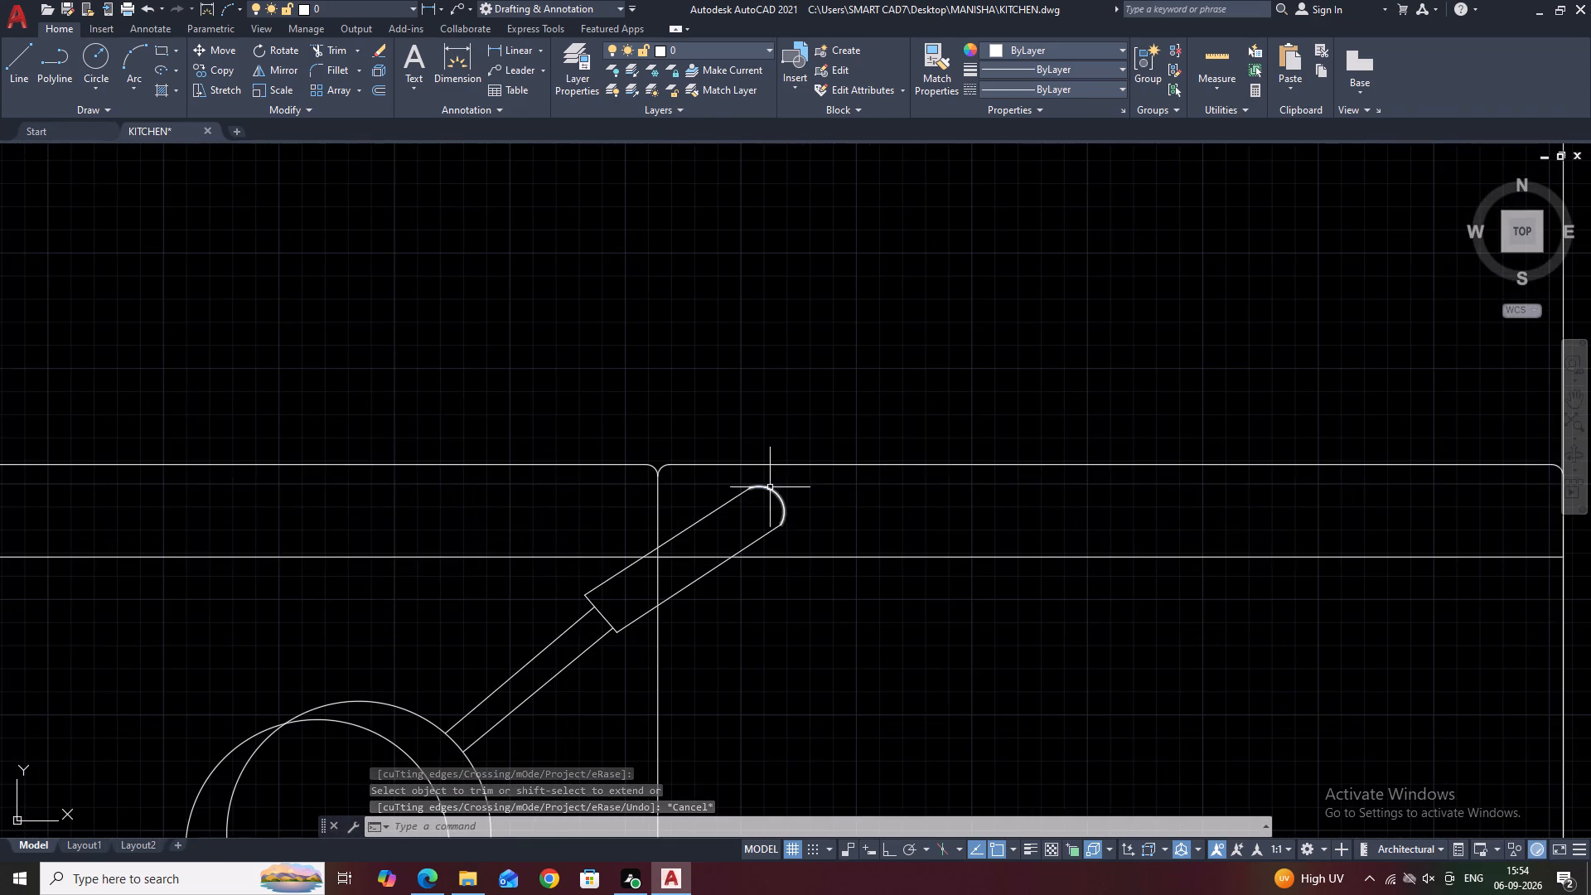
click(771, 487)
middle_drag(833, 517, 829, 554)
key(c)
key(o)
key(space)
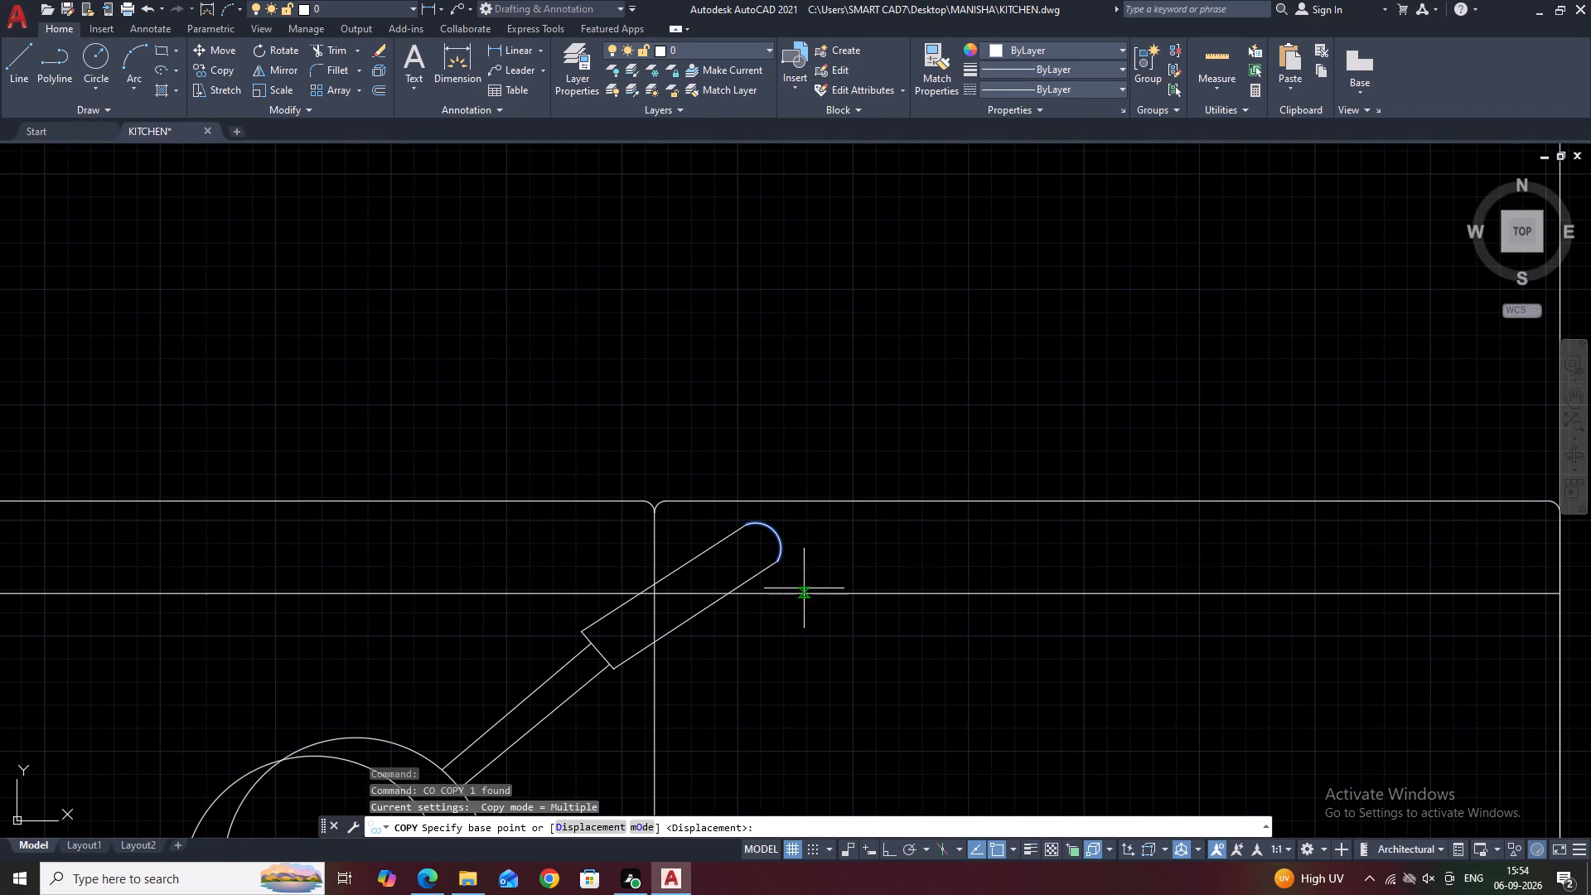
scroll(769, 544, up, 1)
click(781, 570)
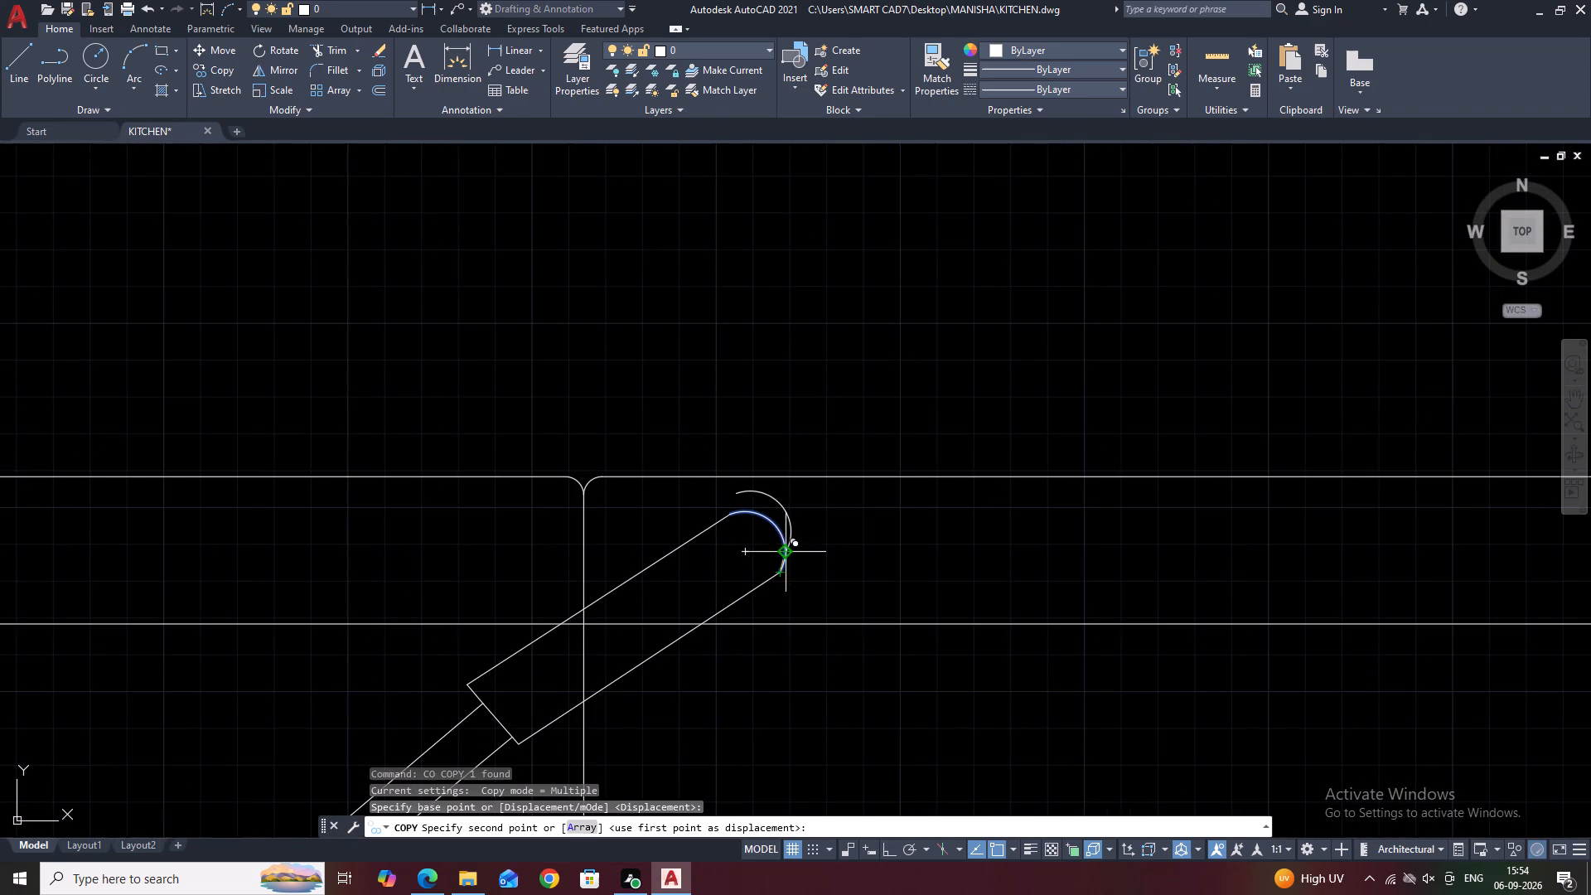
click(787, 552)
scroll(762, 481, up, 1)
key(Escape)
Stretch the copied arc's upper end onto the grip's upper edge.
click(736, 495)
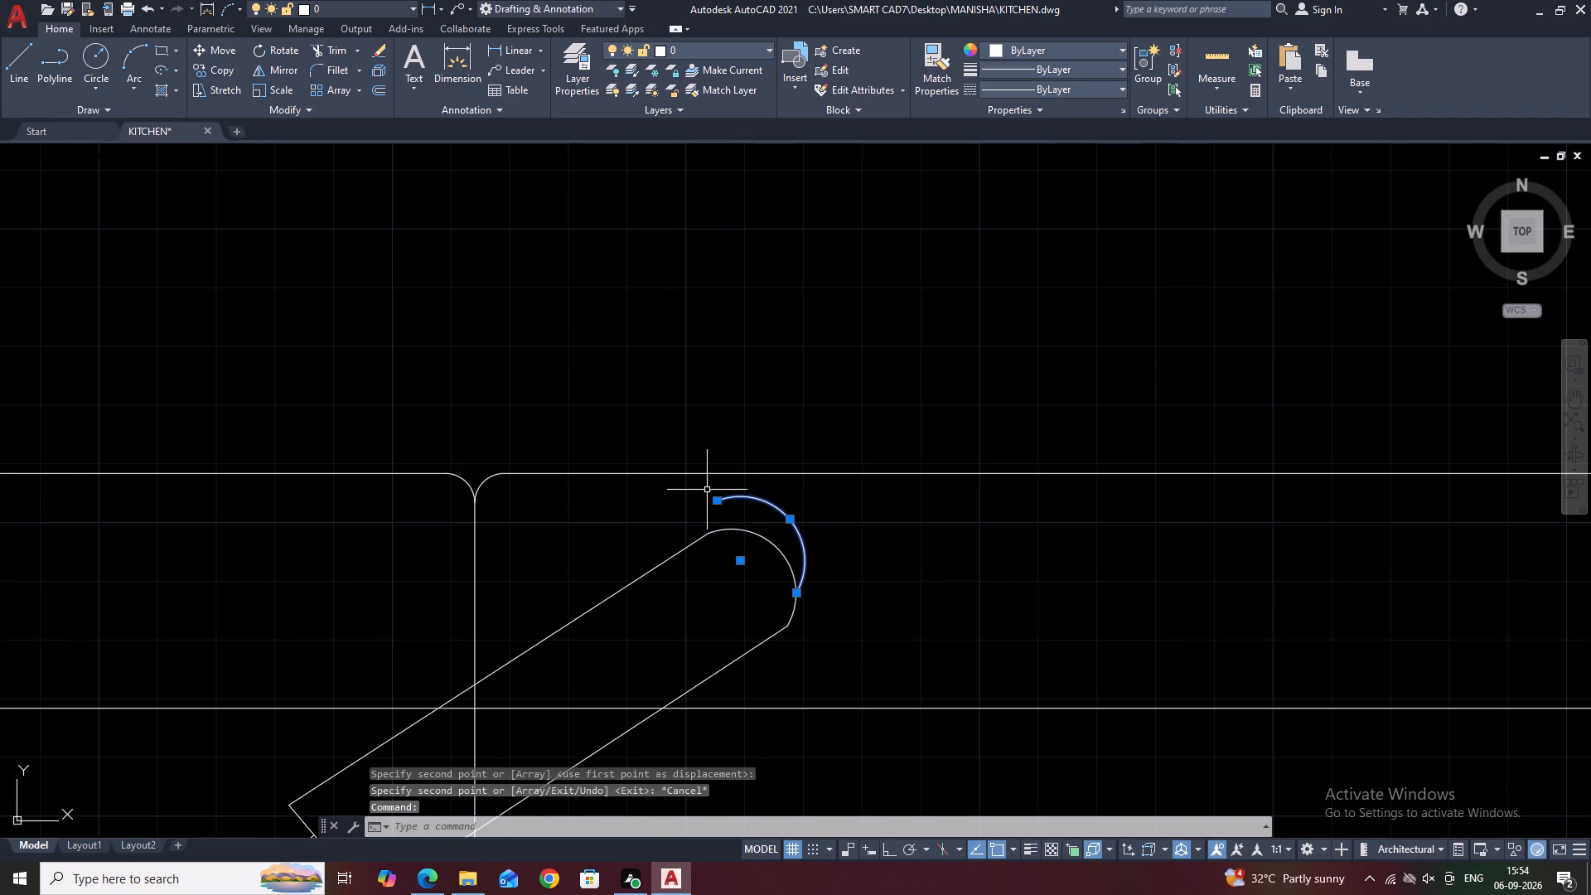
click(718, 500)
click(706, 537)
key(Escape)
Move the pan's offset circle toward the handle so the two pan circles nearly coincide.
scroll(713, 514, down, 5)
middle_drag(818, 547, 816, 544)
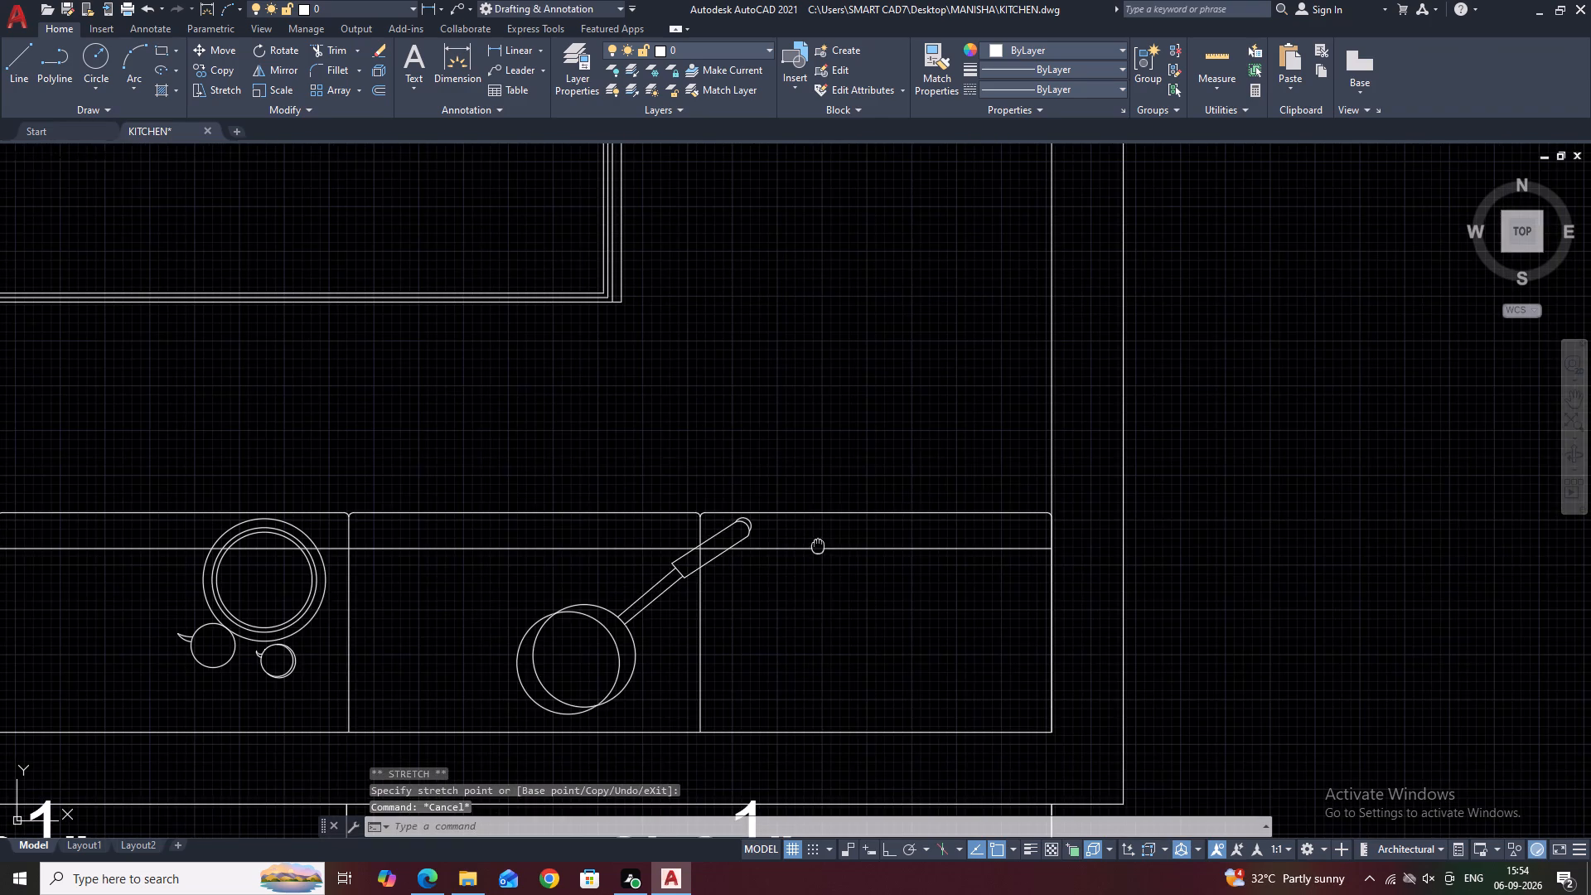
middle_drag(816, 544, 801, 486)
middle_drag(792, 534, 816, 578)
middle_drag(869, 596, 812, 494)
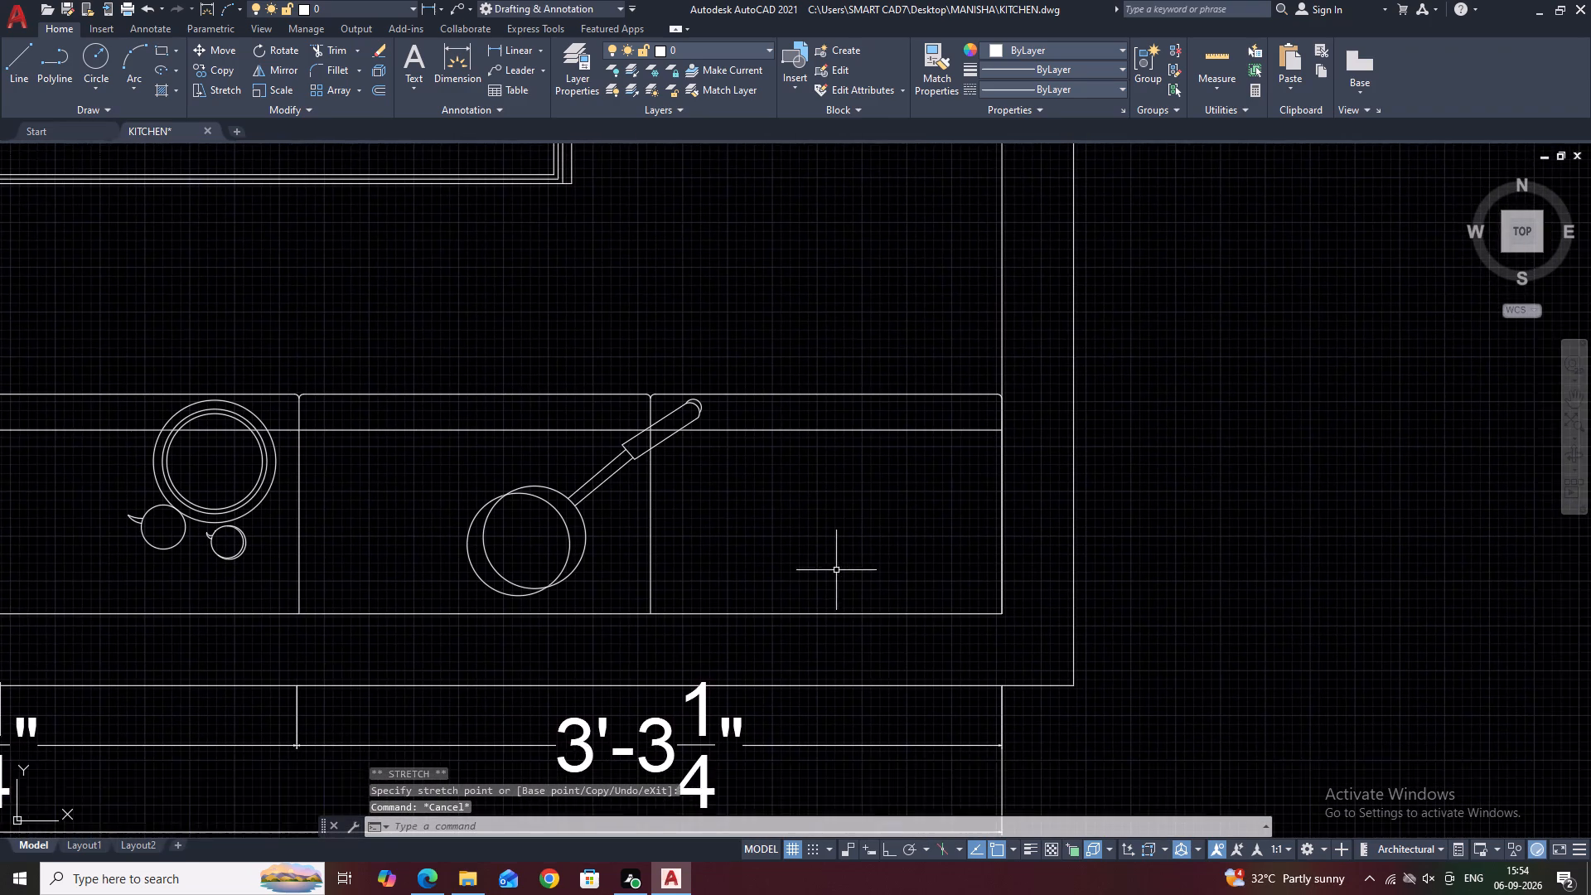
scroll(836, 570, down, 1)
middle_drag(883, 556, 890, 585)
middle_drag(887, 626, 868, 549)
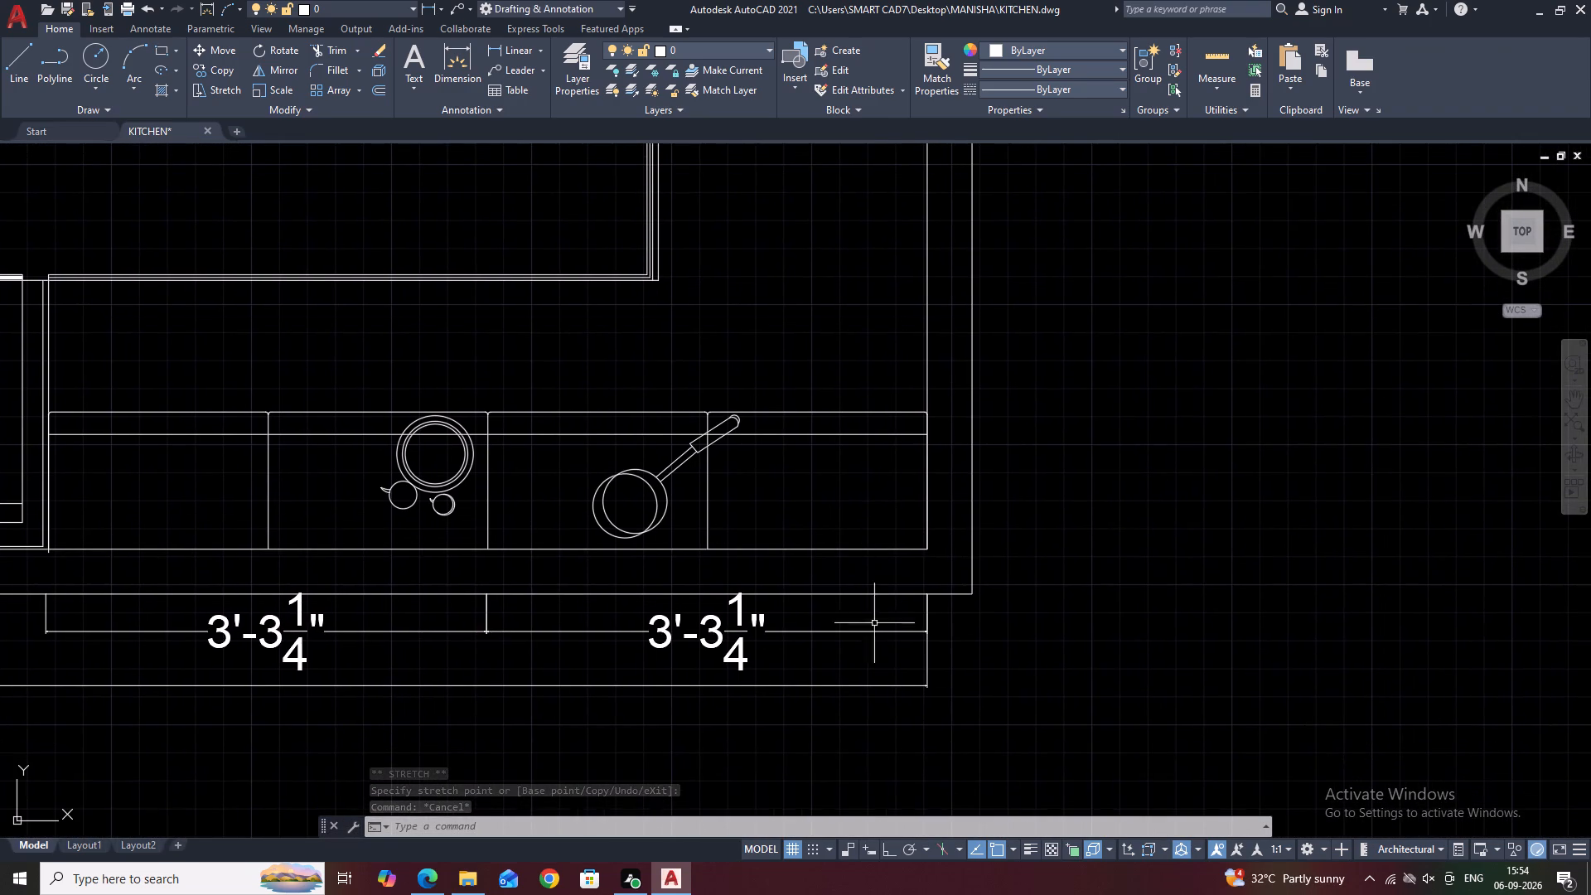
middle_drag(766, 469, 790, 514)
scroll(673, 521, up, 2)
click(663, 544)
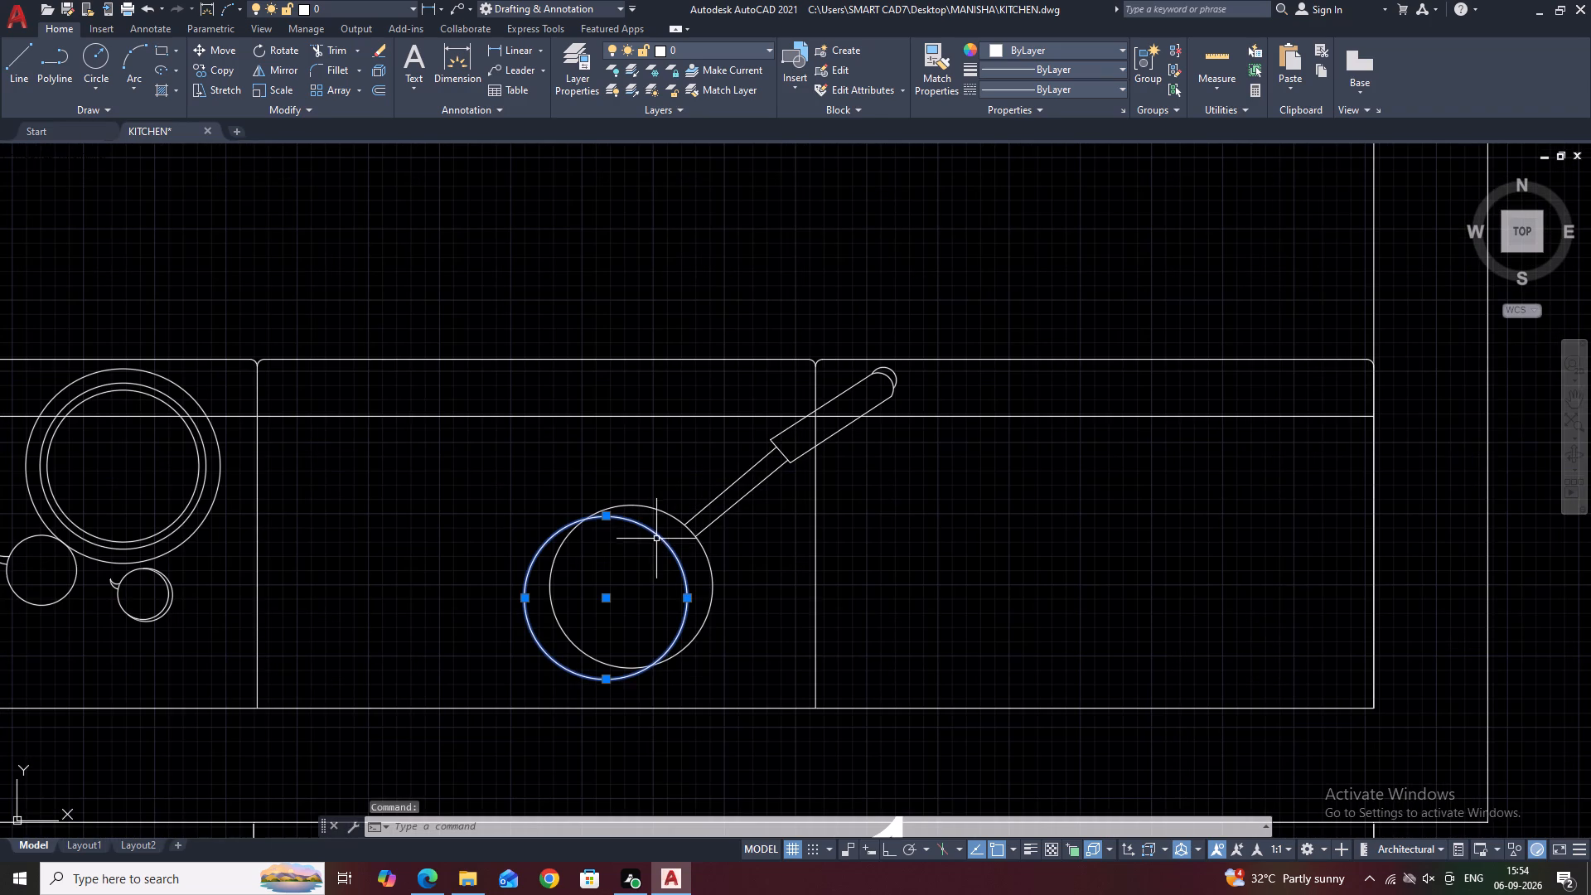
text(M)
key(space)
scroll(665, 547, up, 1)
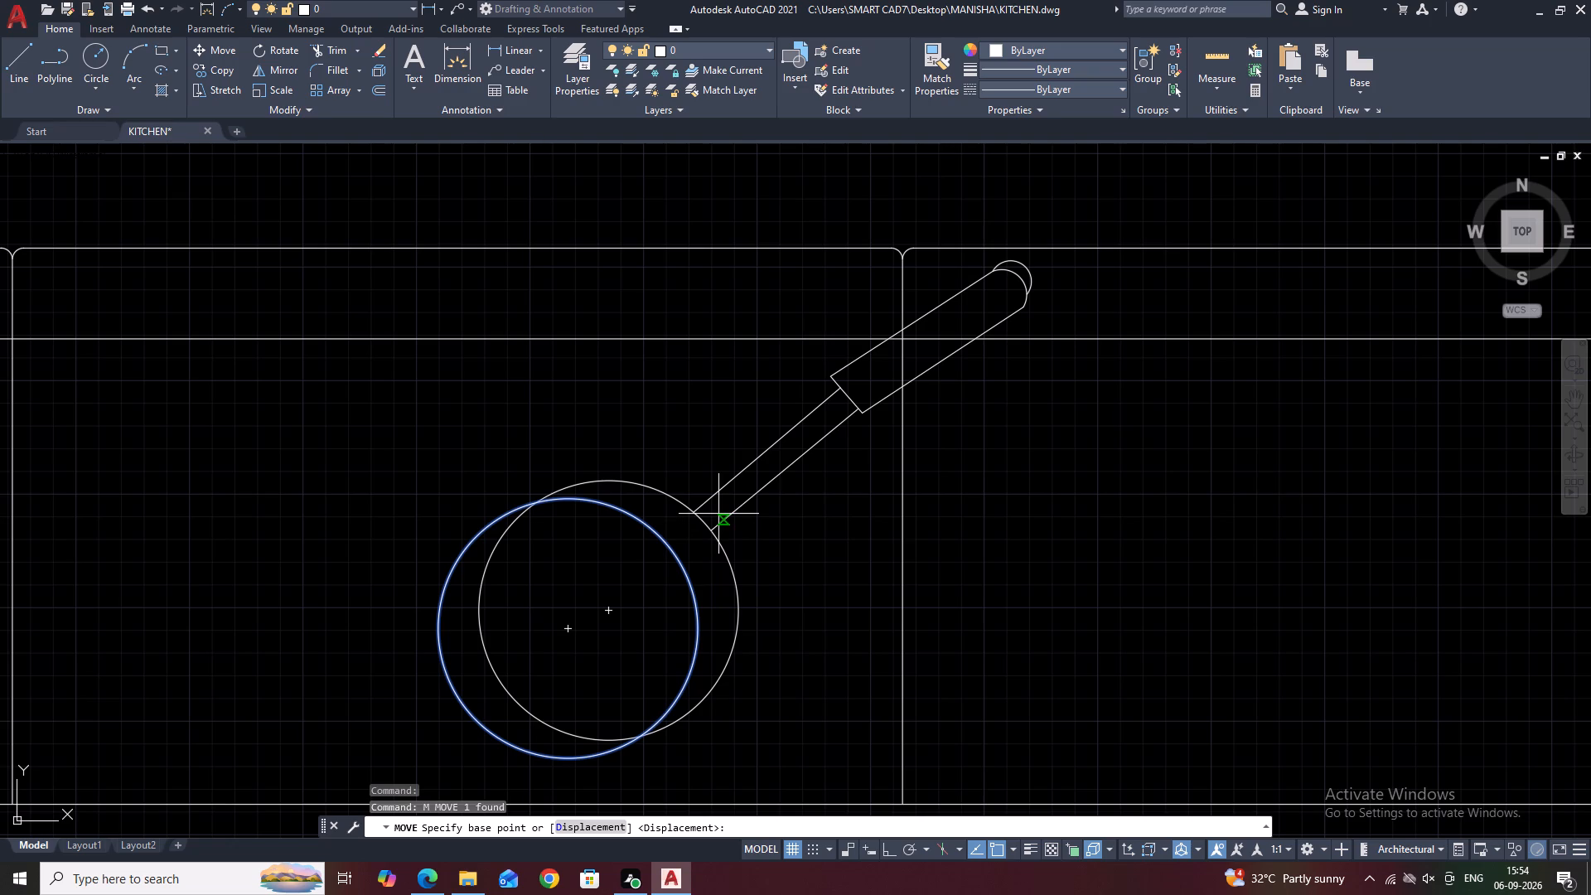
scroll(694, 543, up, 2)
click(692, 548)
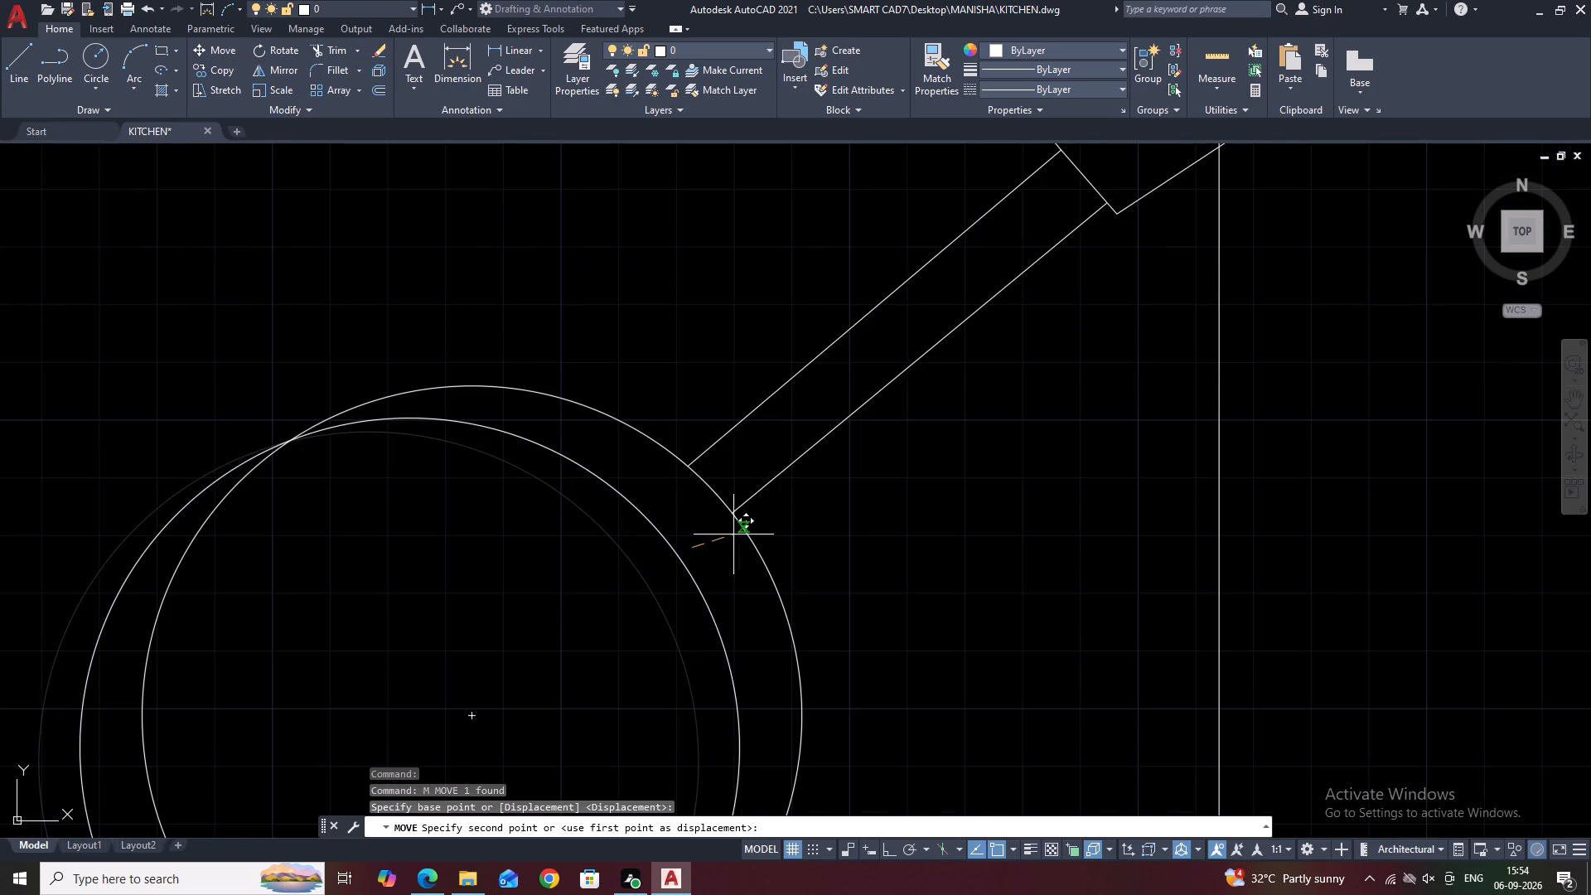
click(741, 535)
Draw a small circle of about 1/2" radius beside the pan's grip in the end compartment.
scroll(694, 479, down, 5)
middle_drag(796, 467, 797, 467)
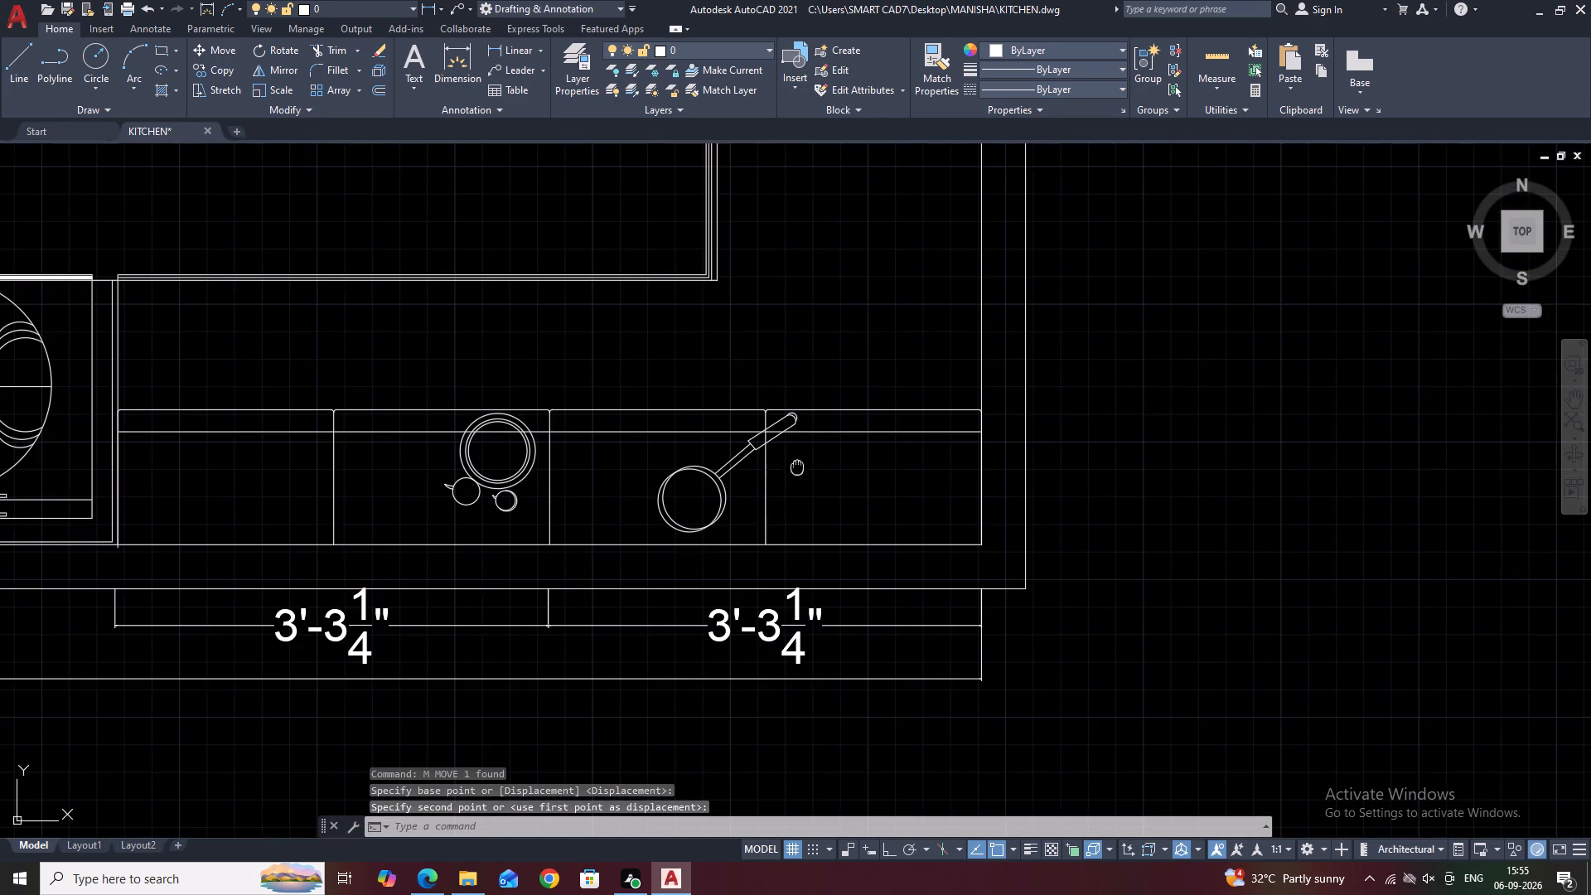
middle_drag(797, 467, 728, 481)
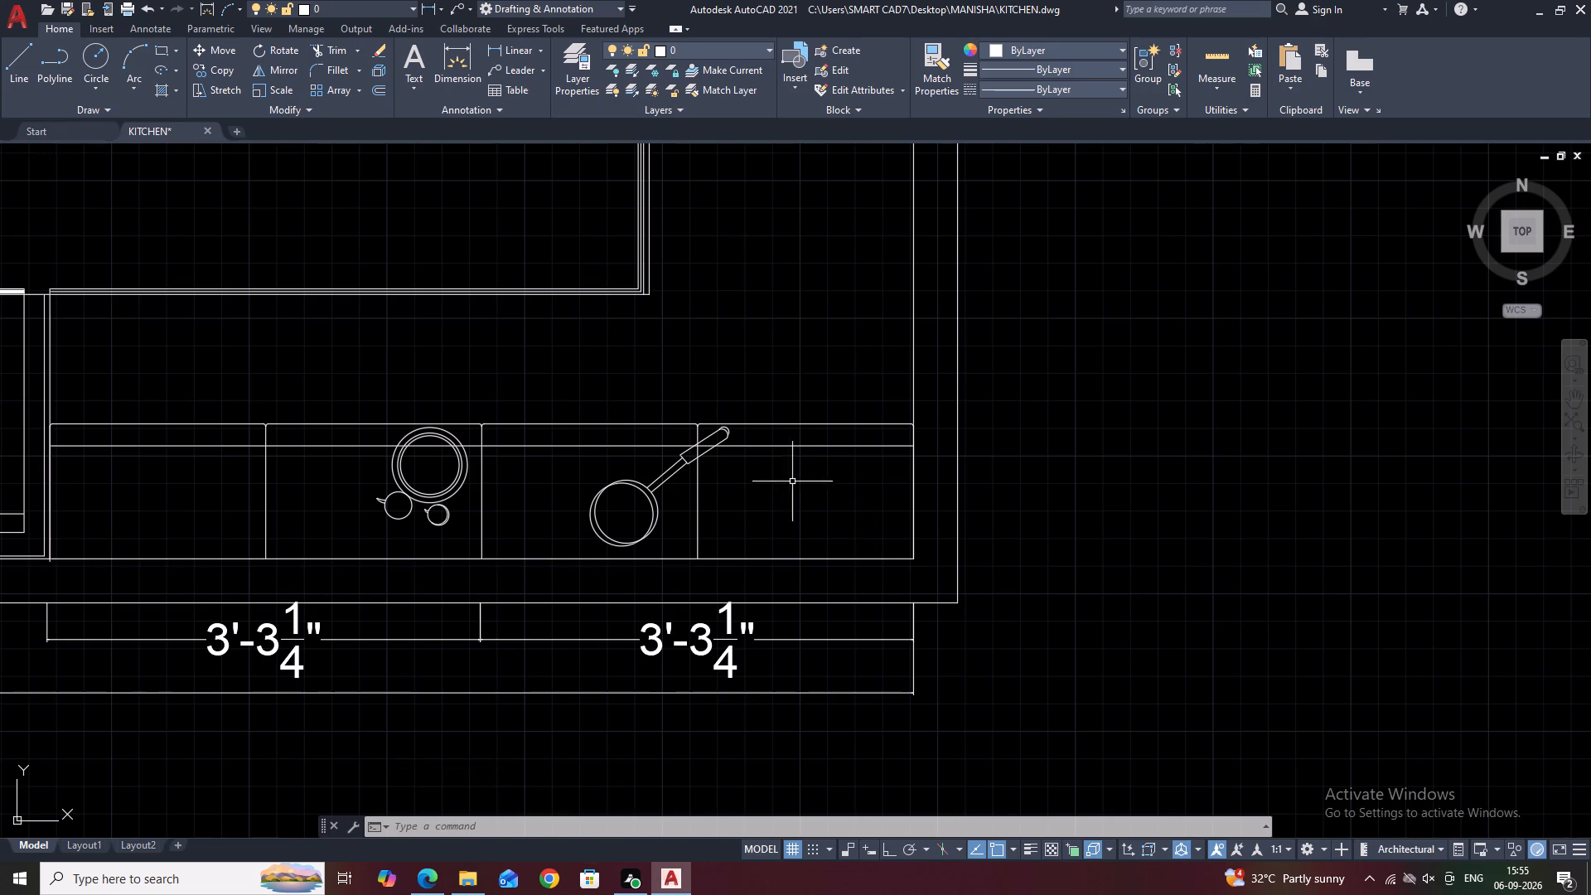
key(c)
key(space)
scroll(749, 457, up, 2)
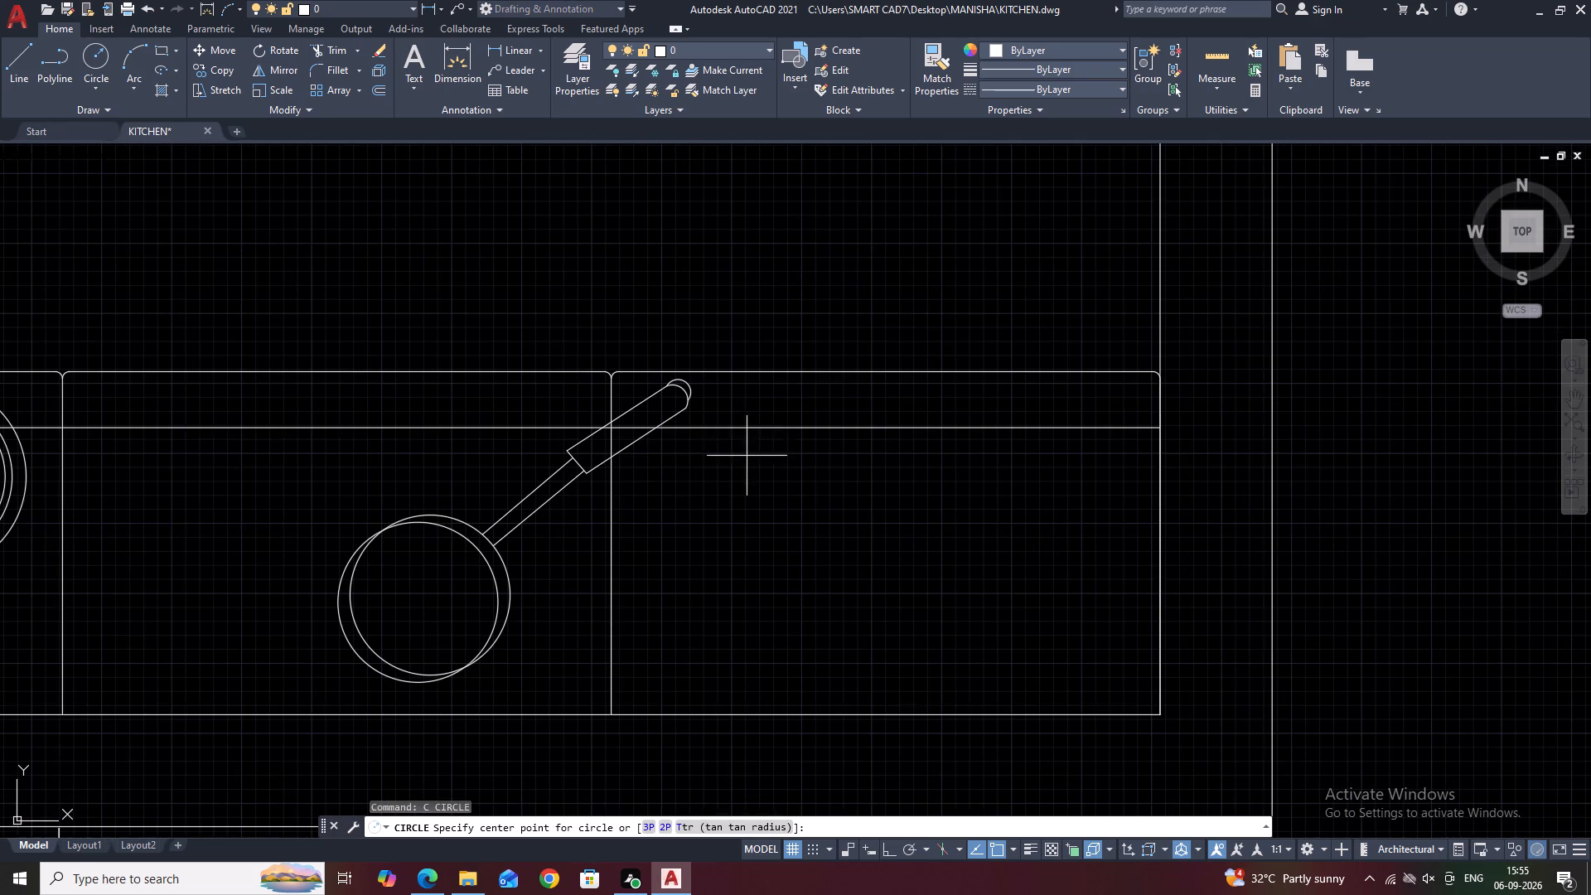
click(747, 415)
click(758, 434)
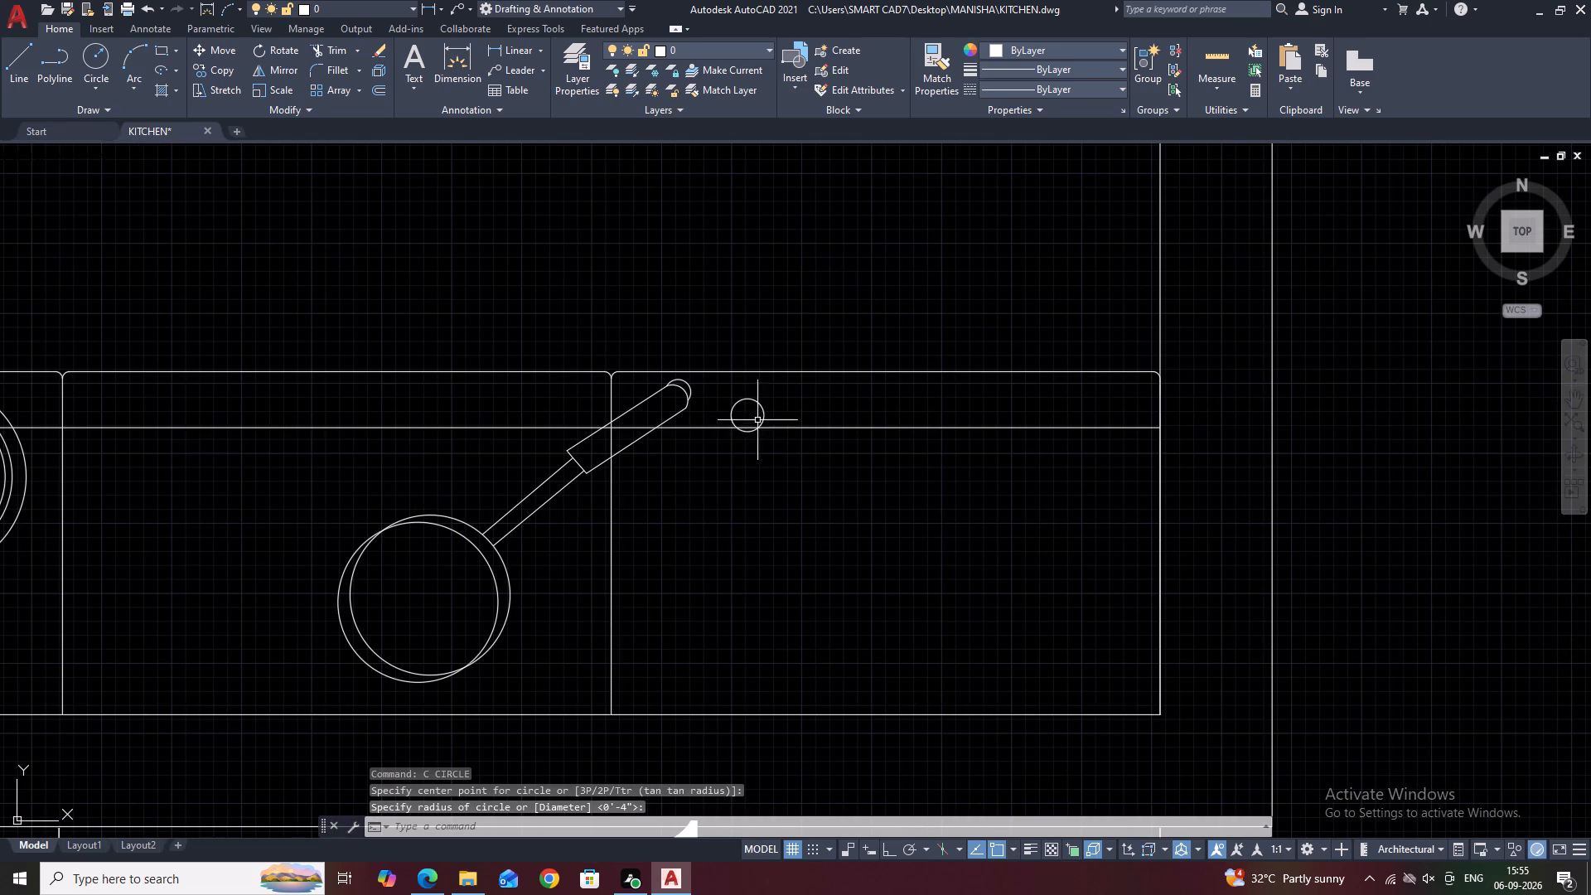
Move the small circle slightly up, into the strip between the compartment's two horizontal lines.
scroll(759, 409, up, 2)
click(774, 420)
click(741, 392)
middle_drag(762, 426, 671, 498)
key(m)
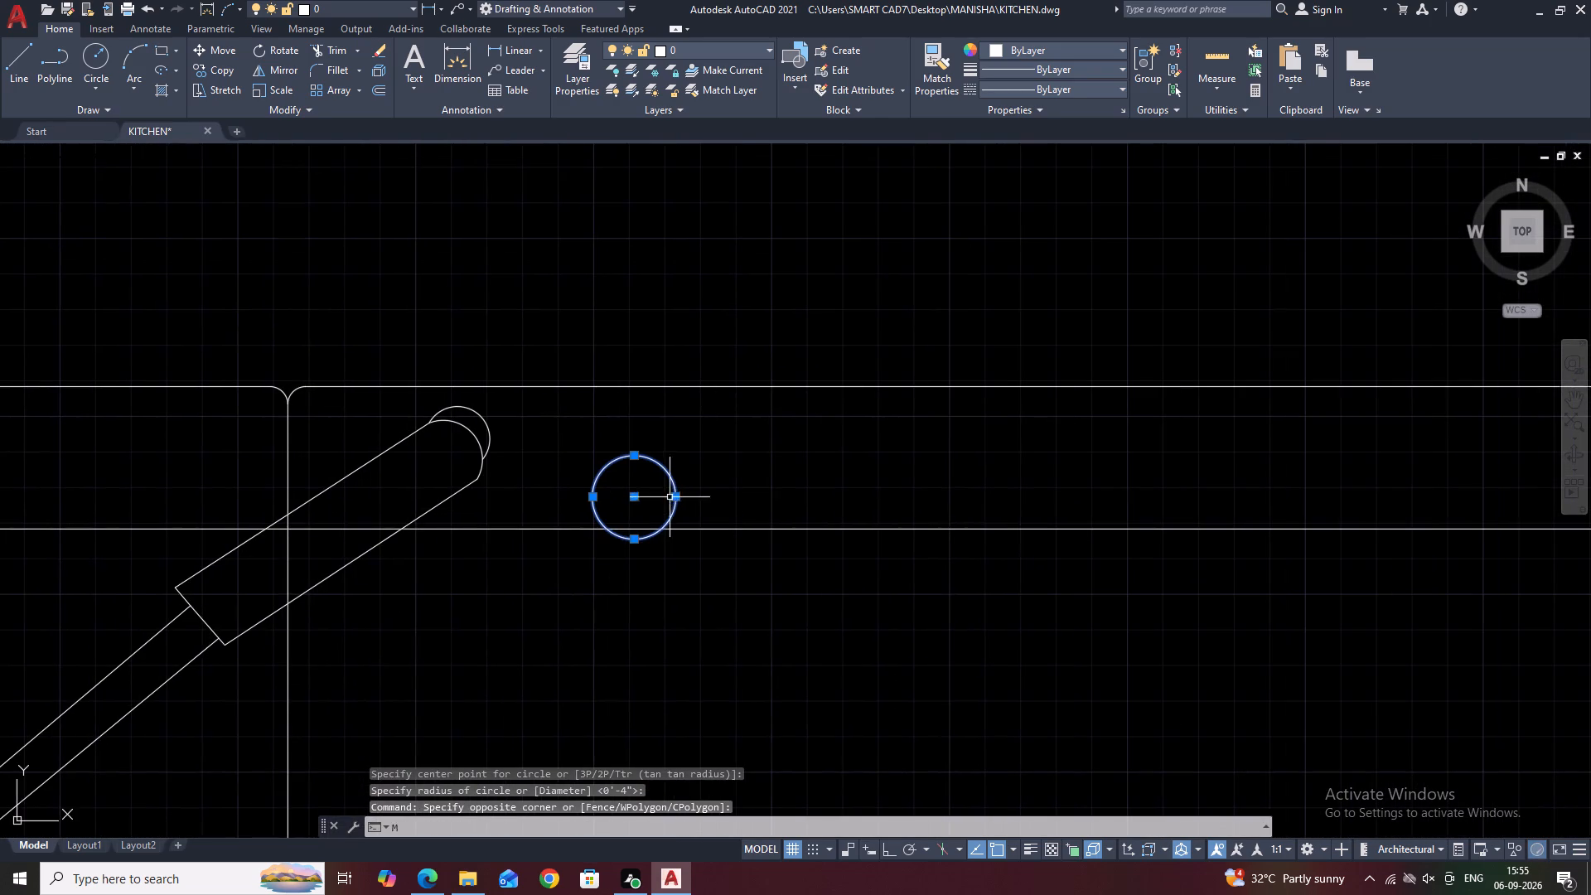
key(space)
click(650, 517)
click(651, 487)
Draw a smaller concentric circle inside the small circle beside the grip.
key(c)
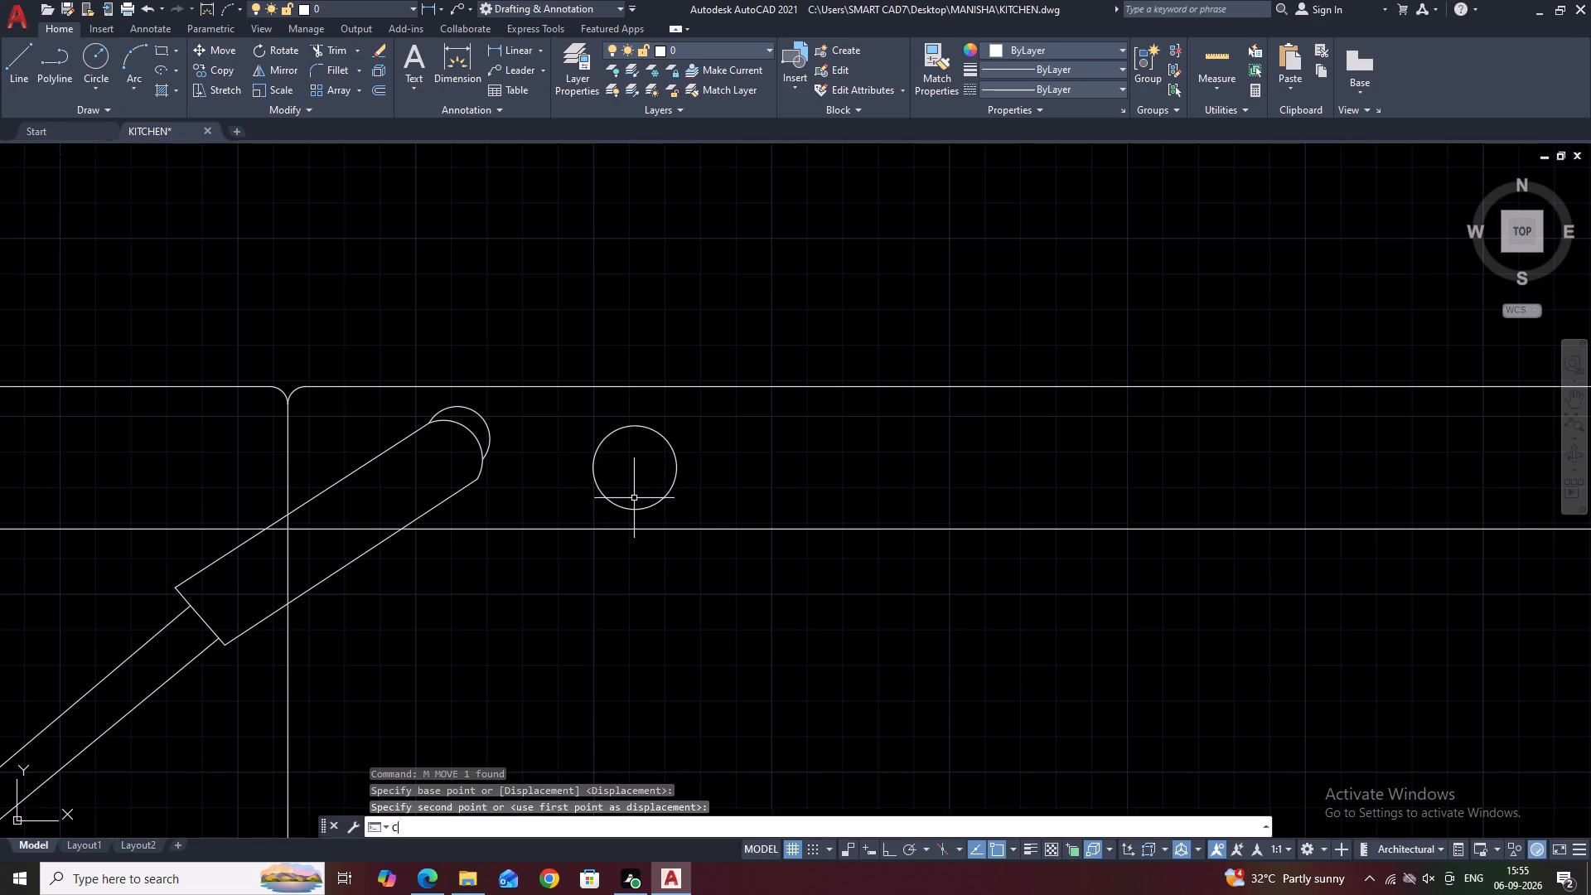
key(space)
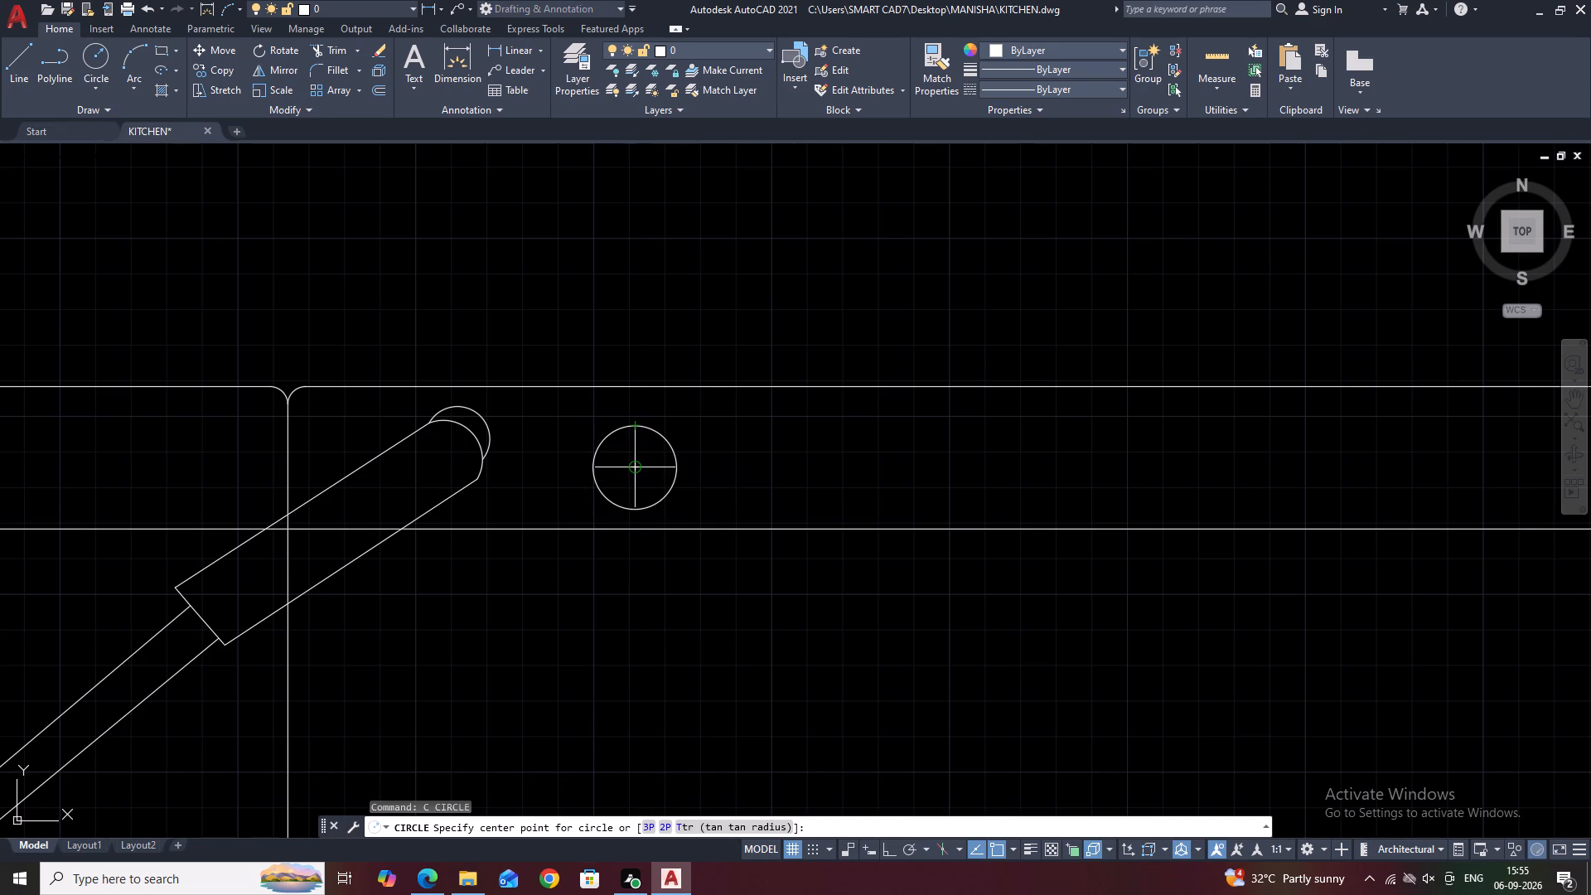
click(634, 465)
click(660, 473)
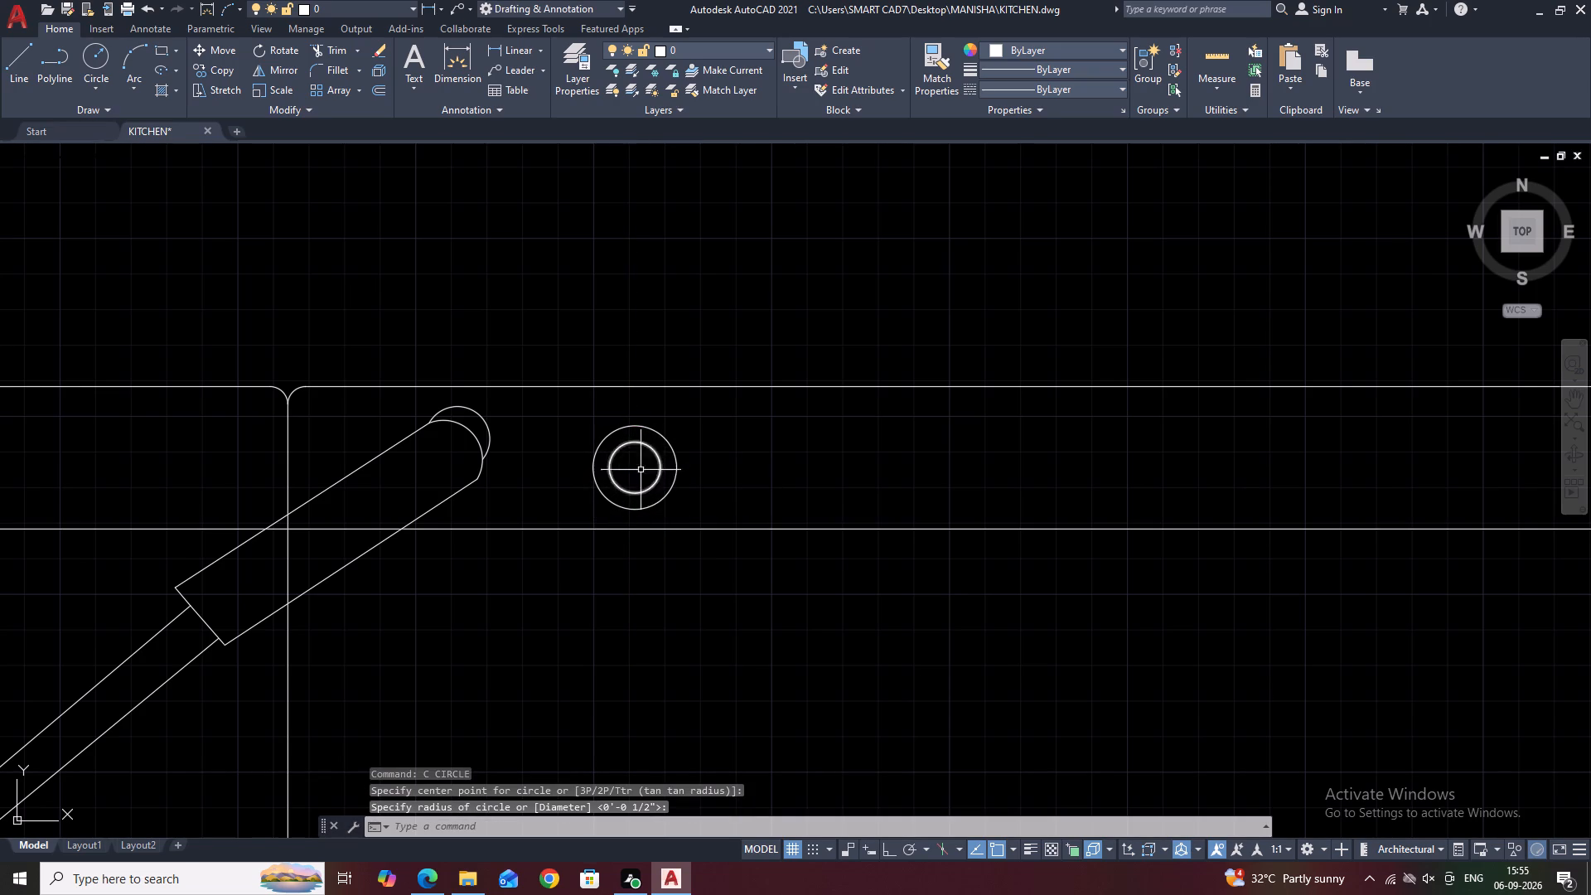
Draw a tiny third circle at the common centre of the two concentric circles beside the pan's grip.
middle_drag(620, 454, 636, 469)
text(C)
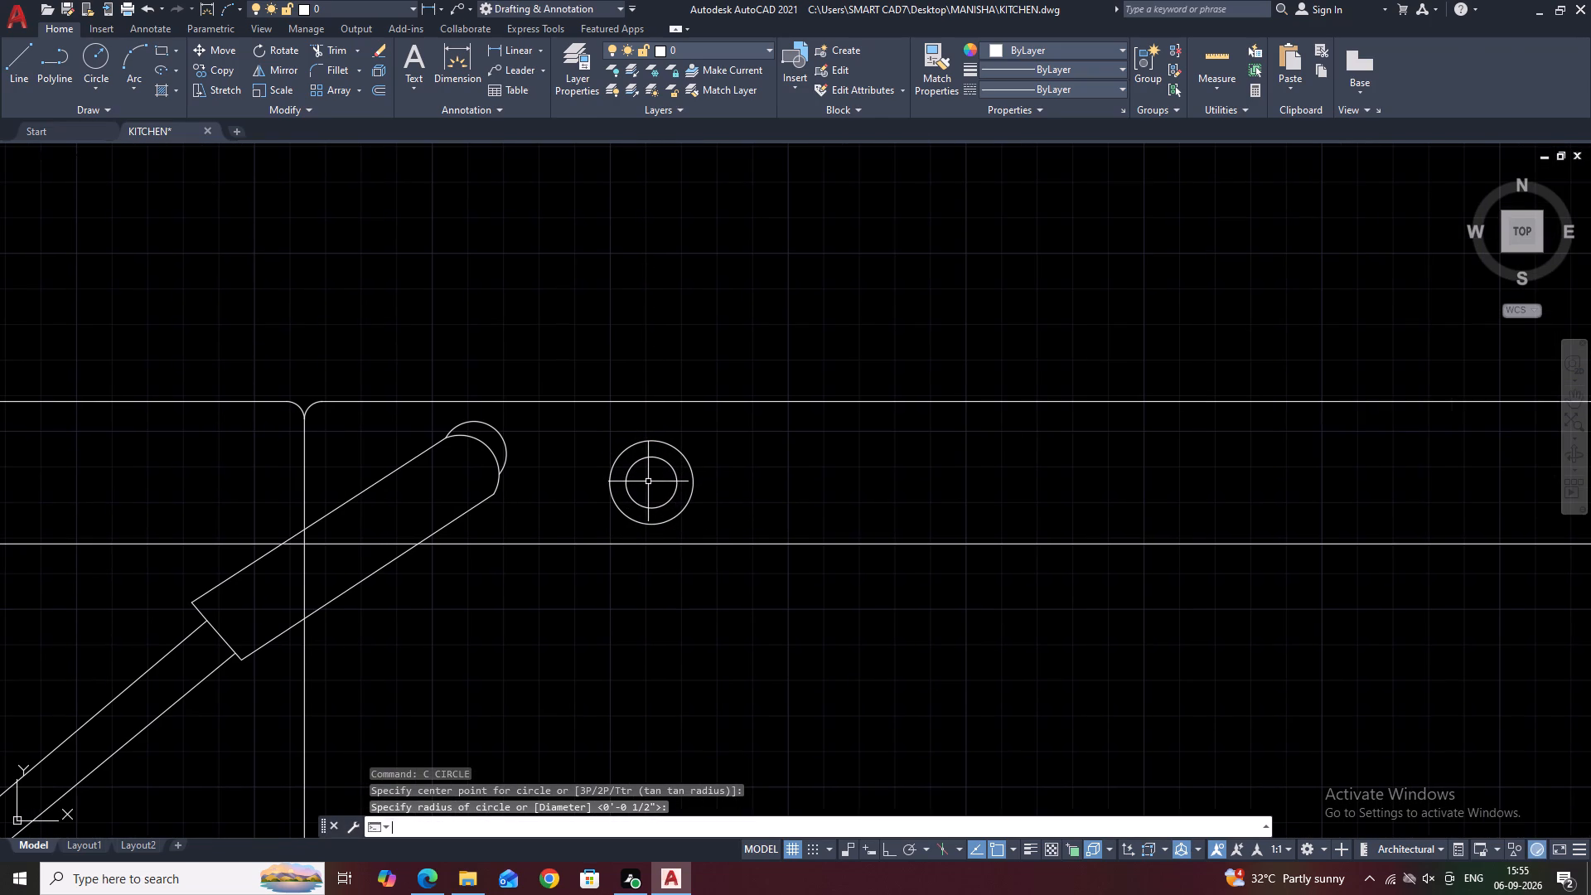
key(space)
scroll(648, 481, up, 1)
click(651, 481)
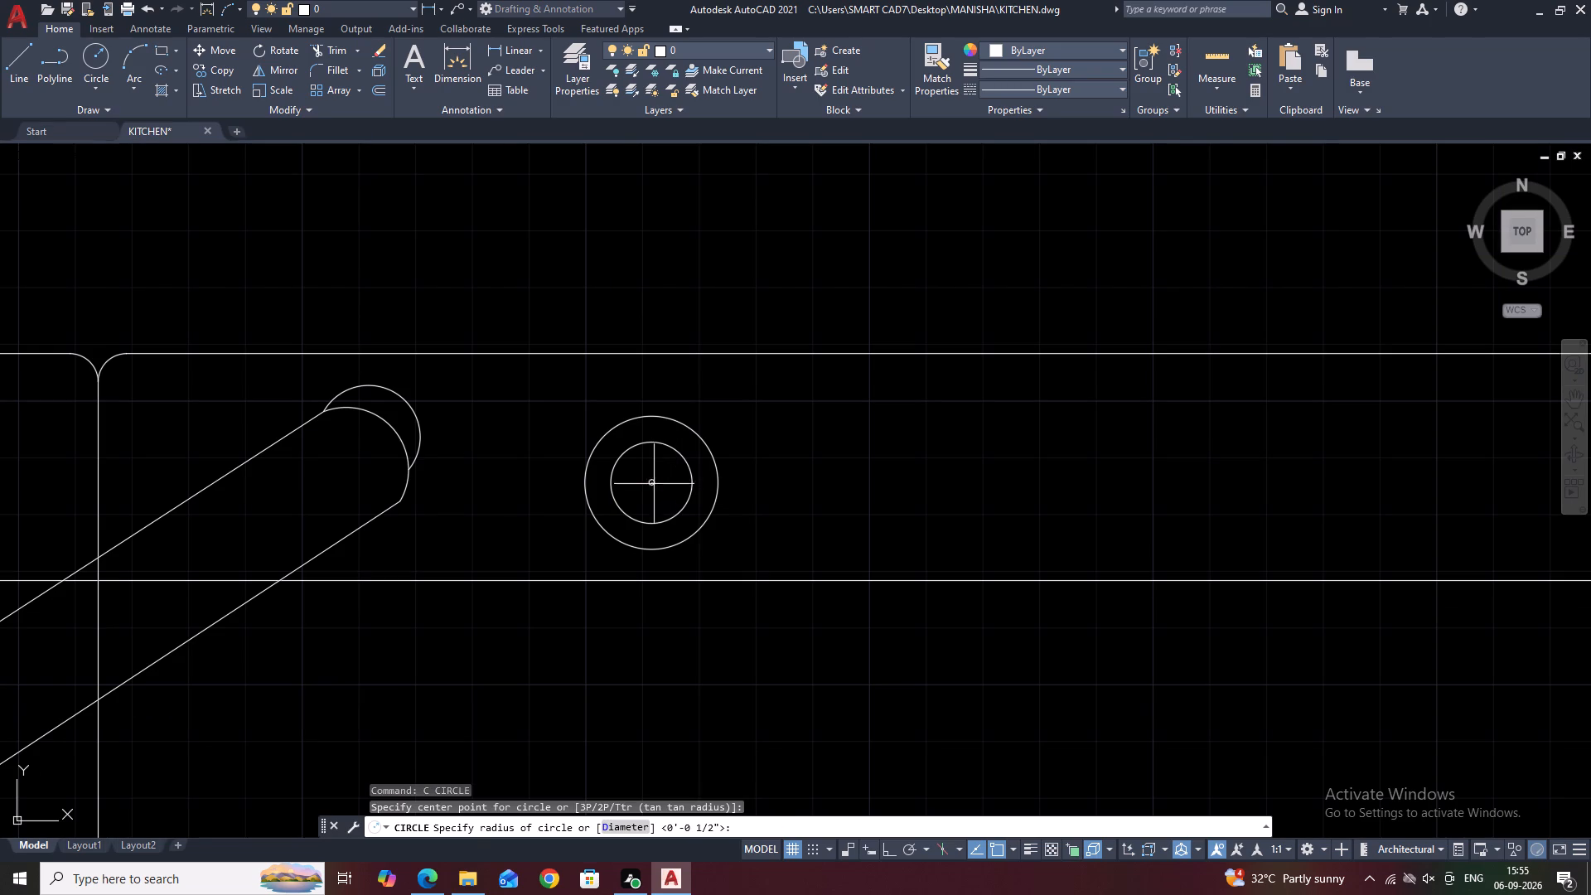
click(660, 489)
Draw a horizontal line from the tiny centre circle's edge outward to the middle circle.
middle_drag(662, 450, 674, 478)
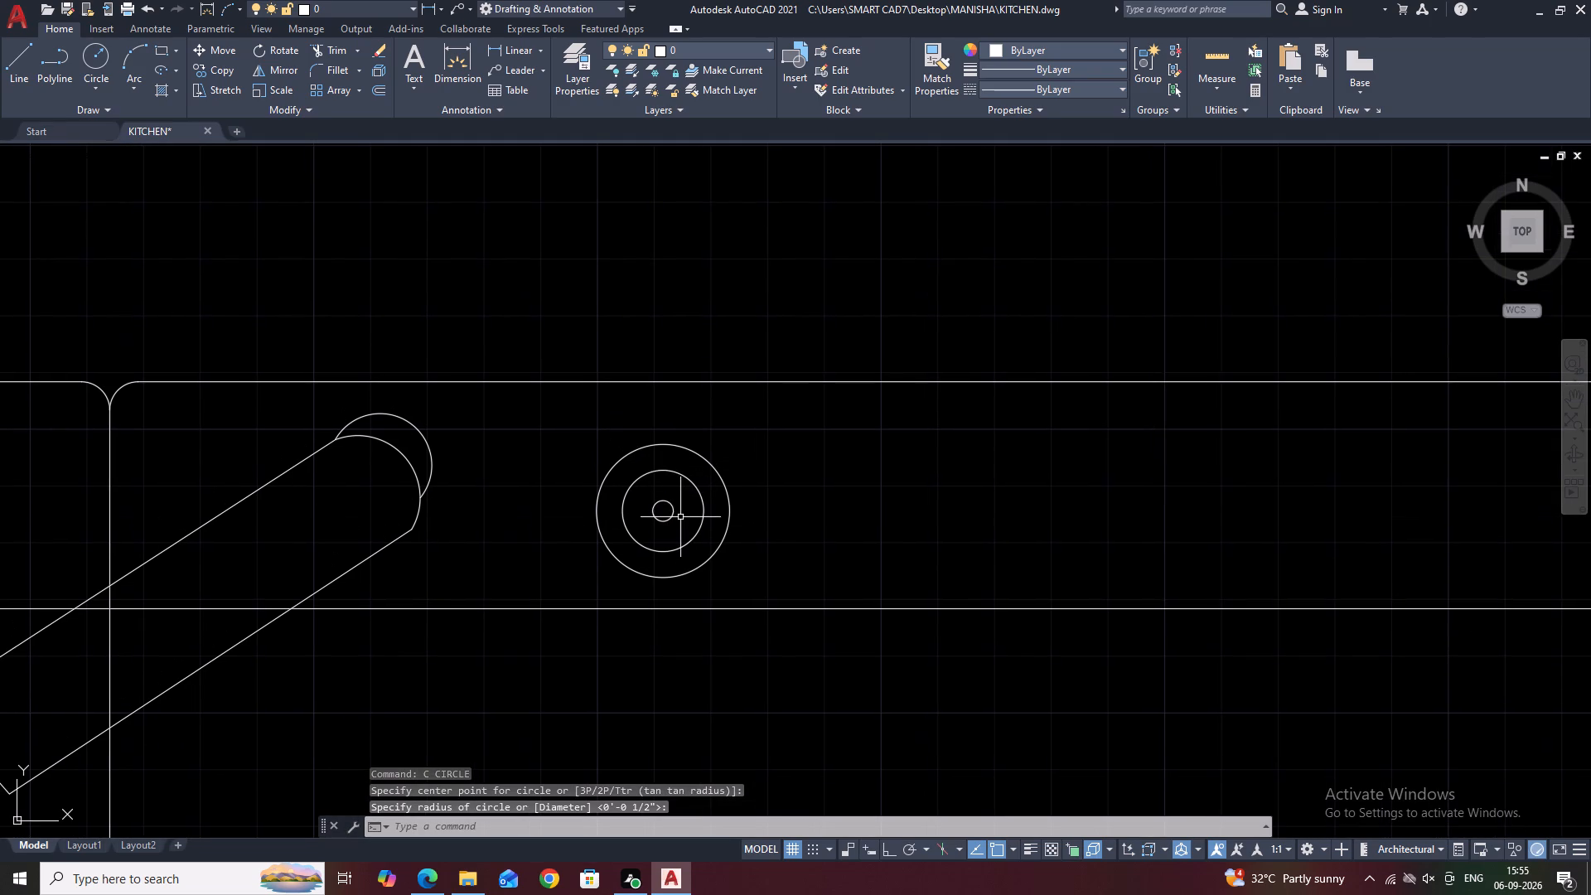
key(l)
key(space)
scroll(679, 515, up, 2)
click(665, 506)
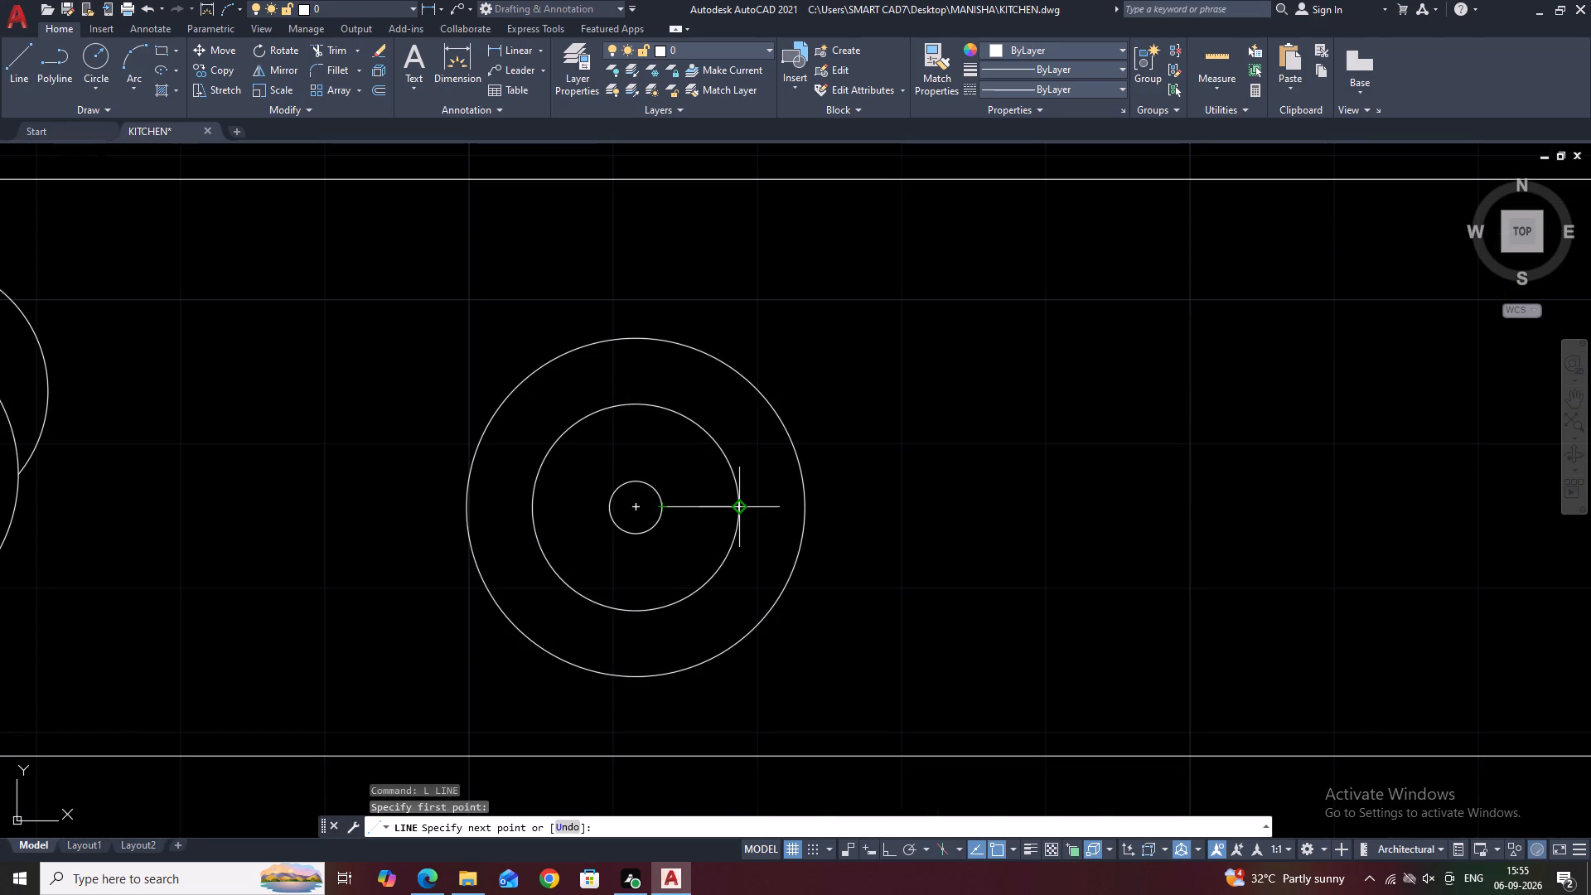
click(743, 510)
key(Escape)
Make a polar array of the short radial line around the circles' centre with 15 items over 360 degrees.
click(713, 507)
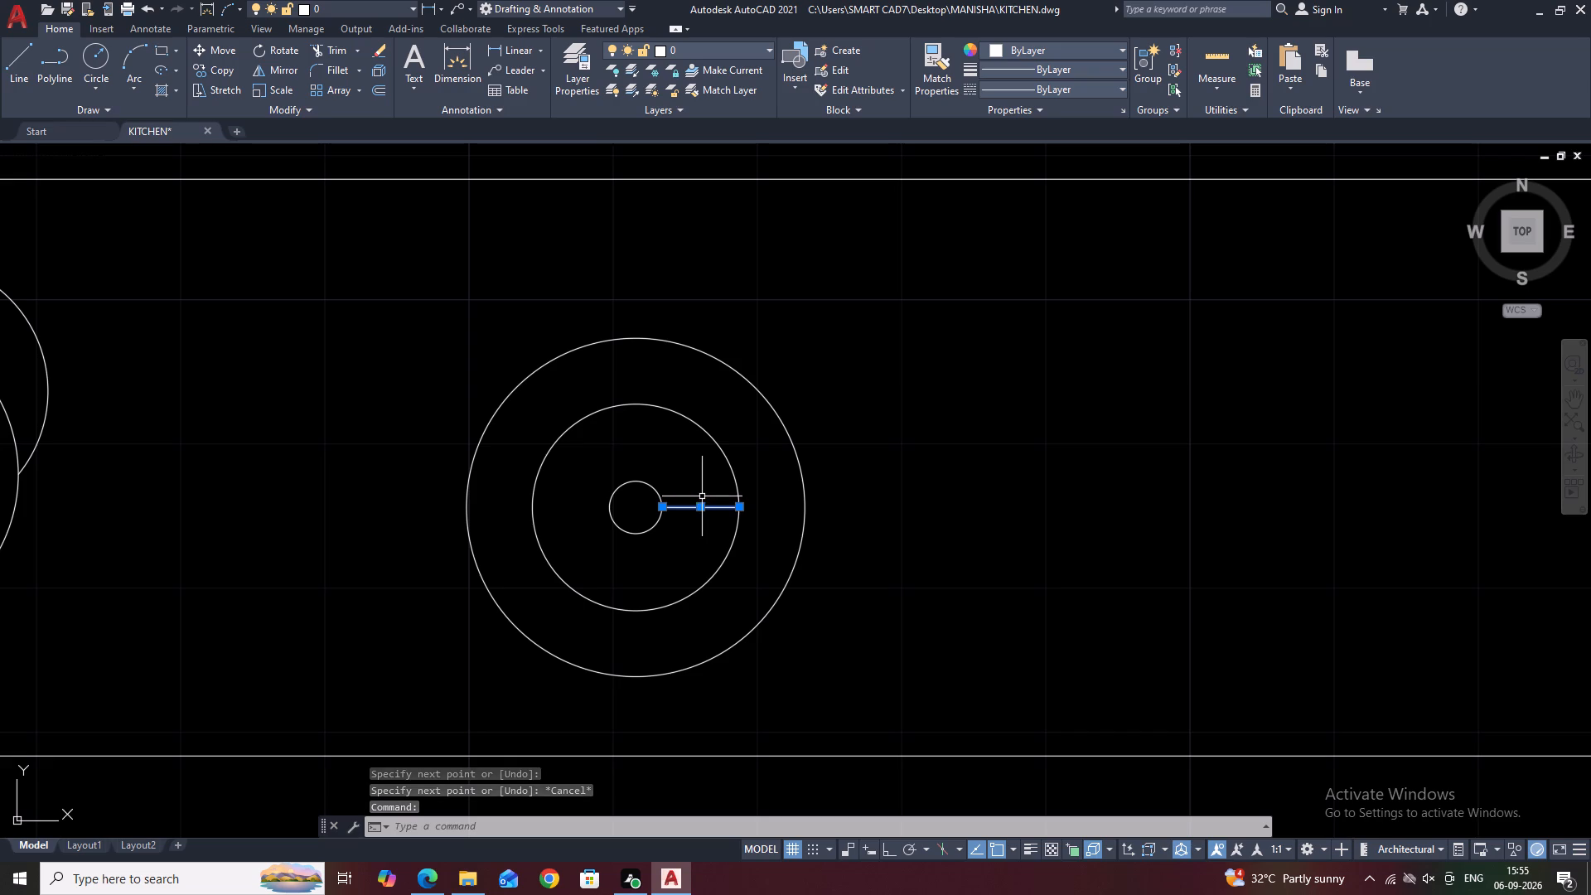
key(a)
text(R)
key(space)
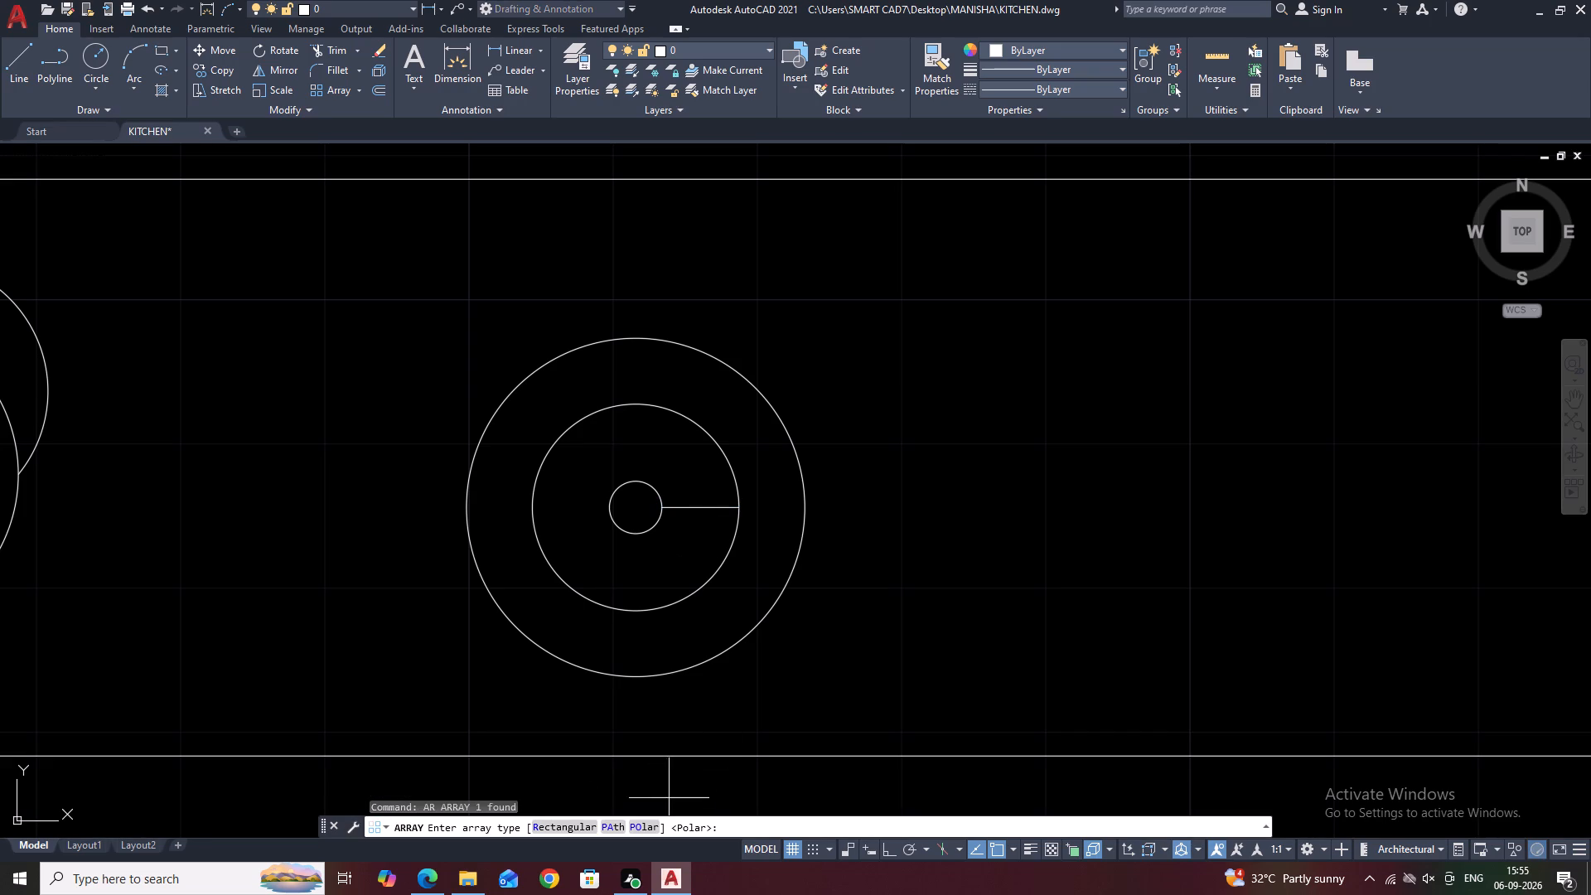
click(651, 825)
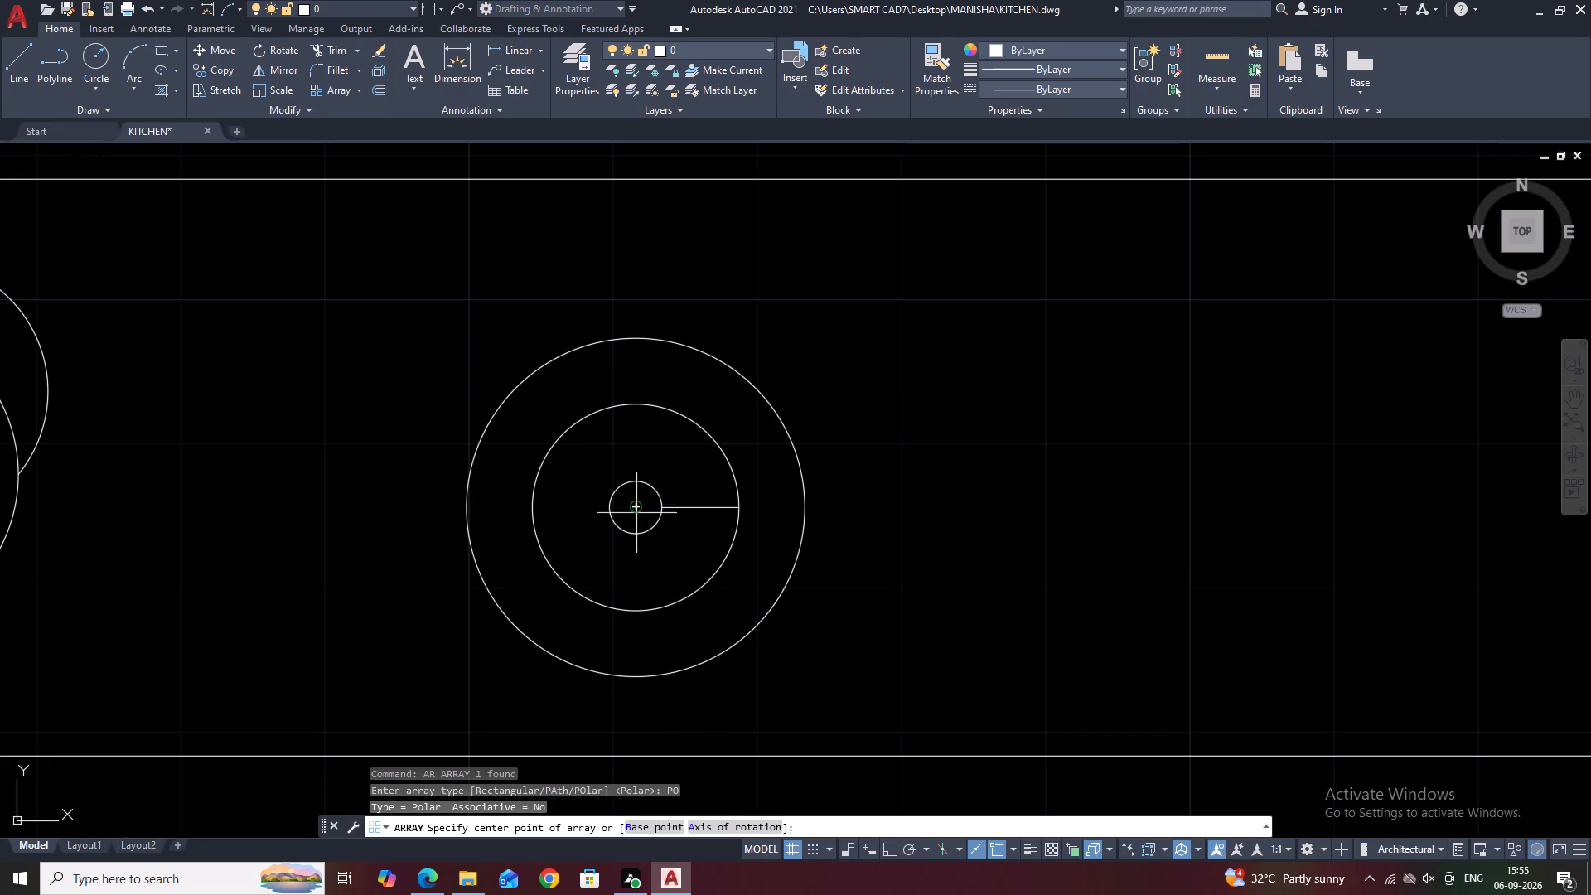
click(635, 509)
scroll(635, 509, down, 4)
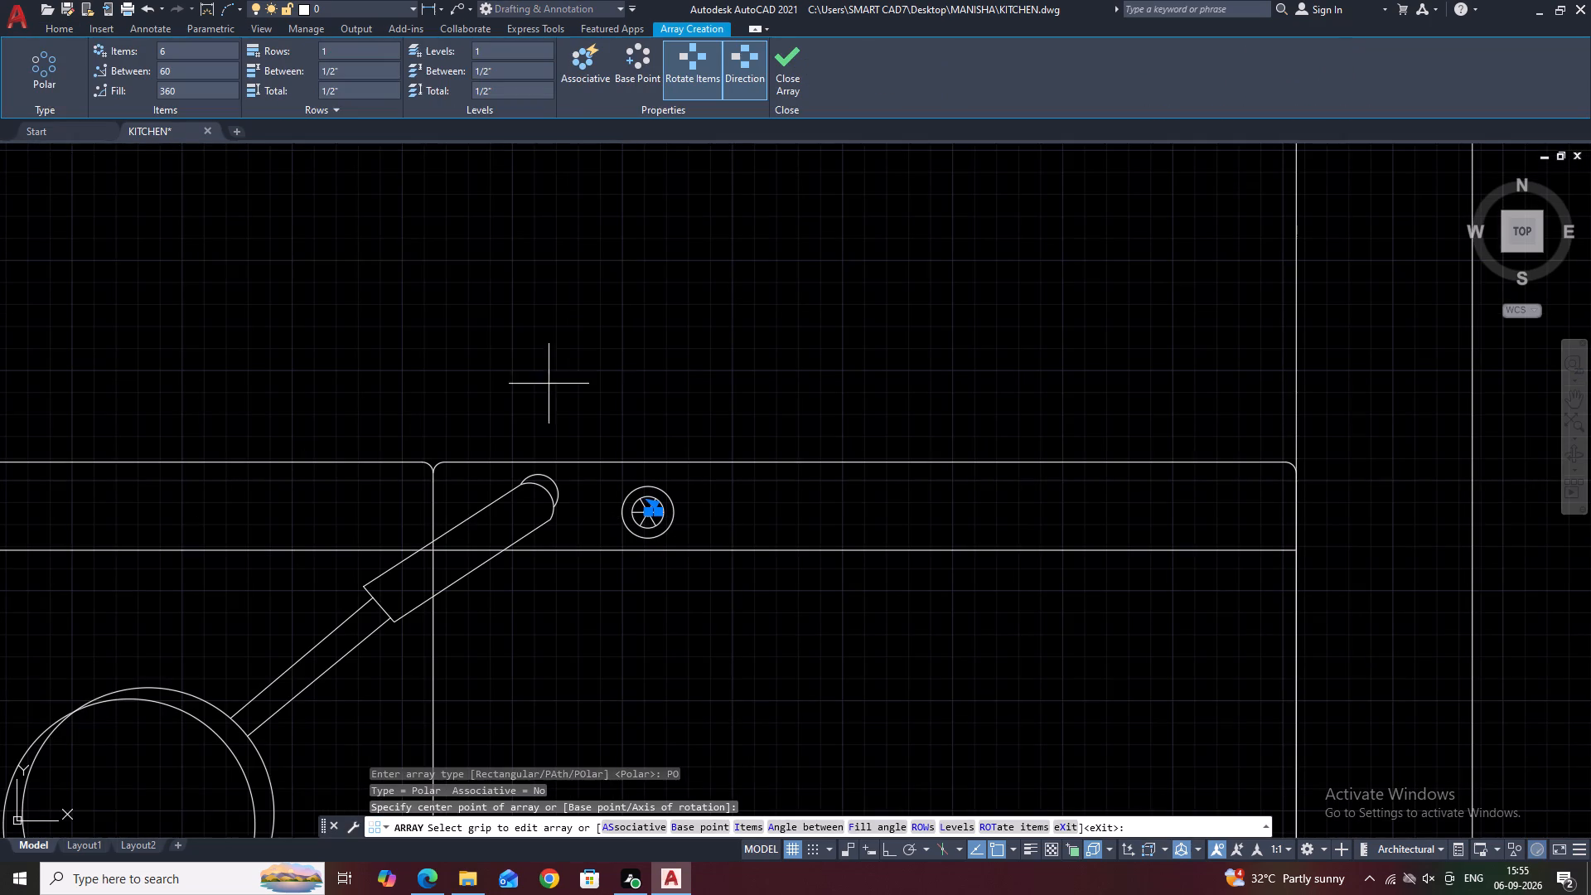
click(189, 51)
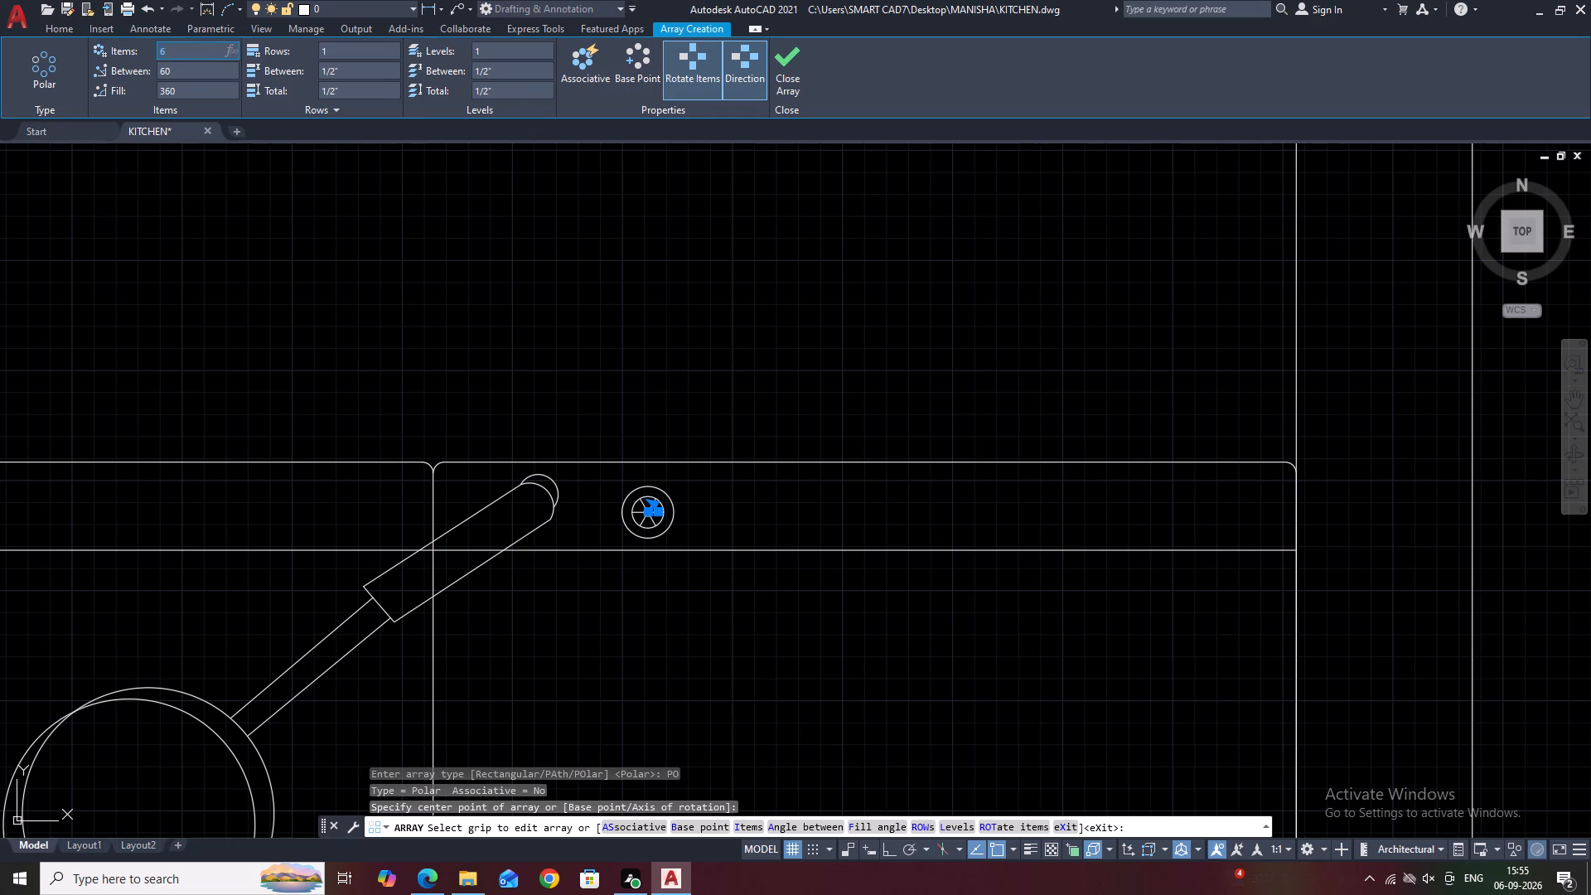
text(15)
key(Return)
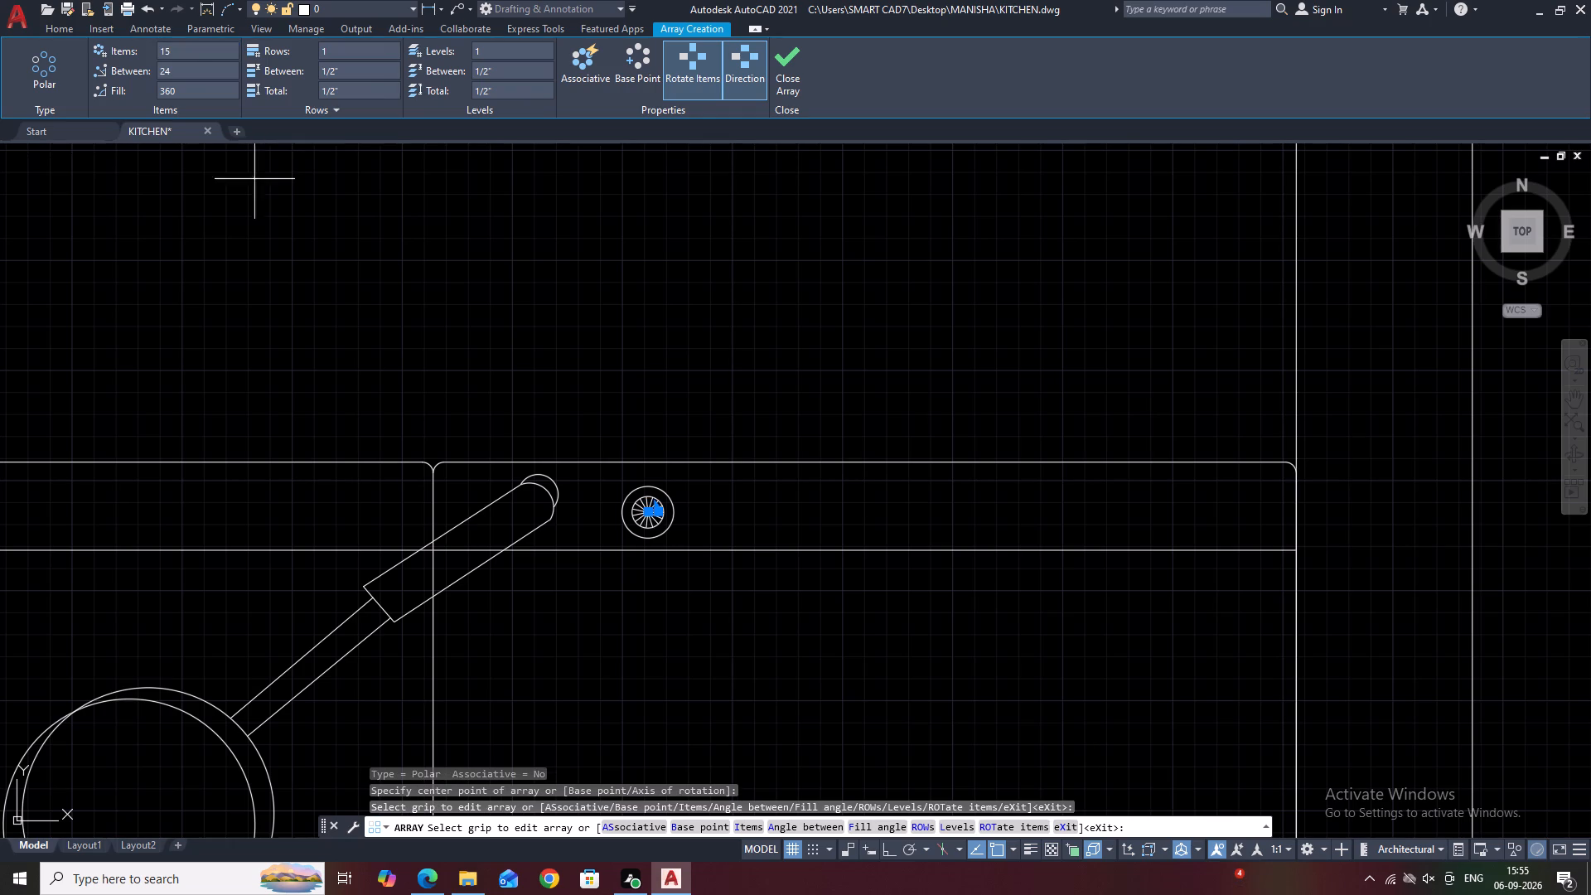
key(Escape)
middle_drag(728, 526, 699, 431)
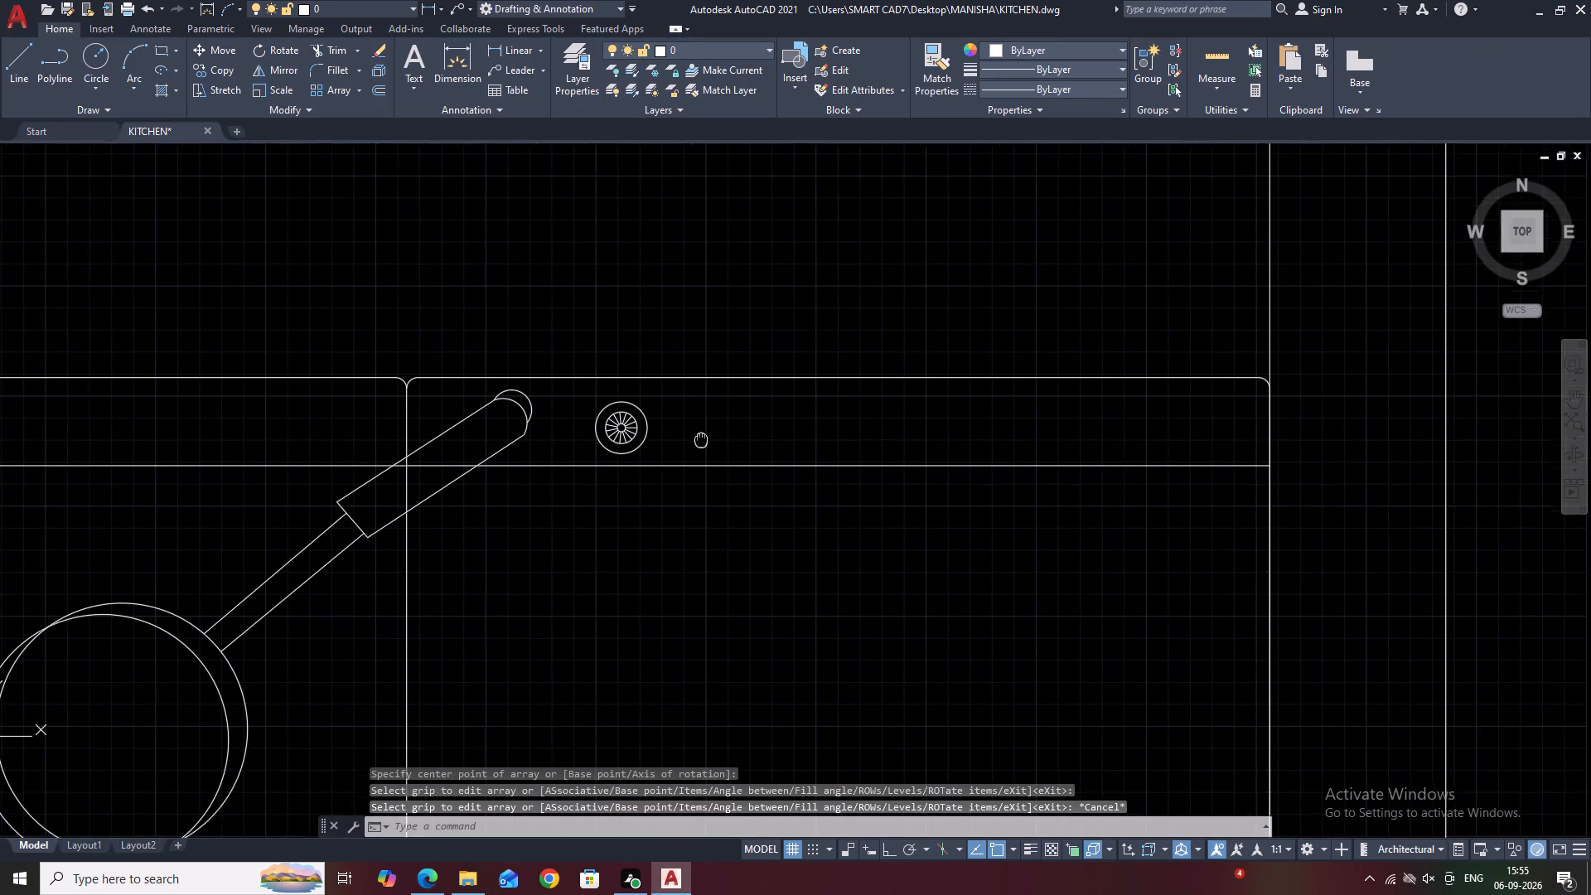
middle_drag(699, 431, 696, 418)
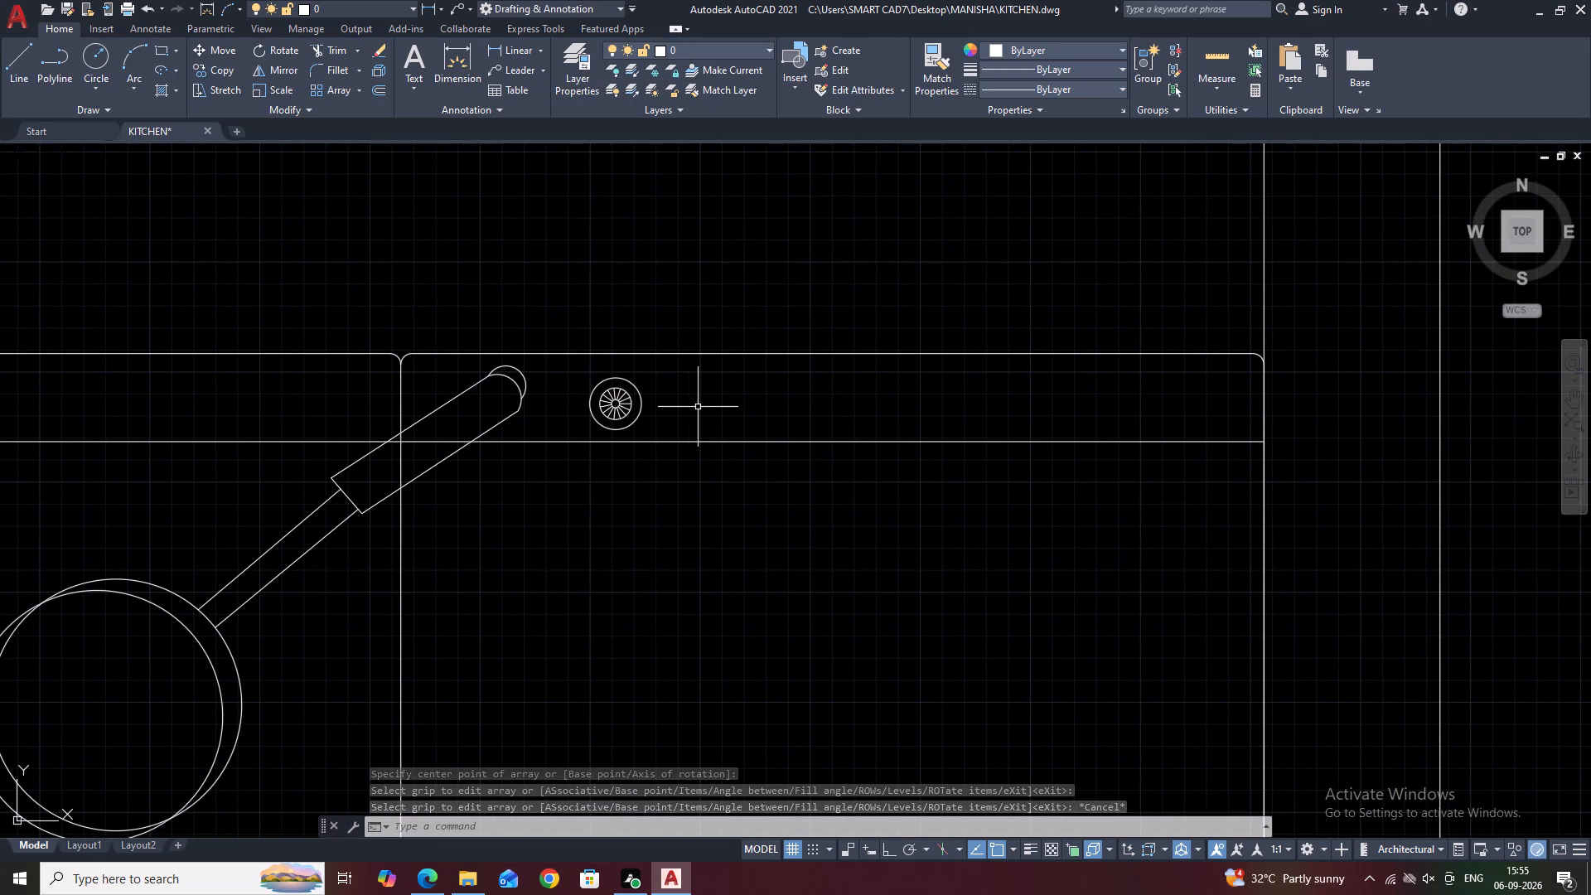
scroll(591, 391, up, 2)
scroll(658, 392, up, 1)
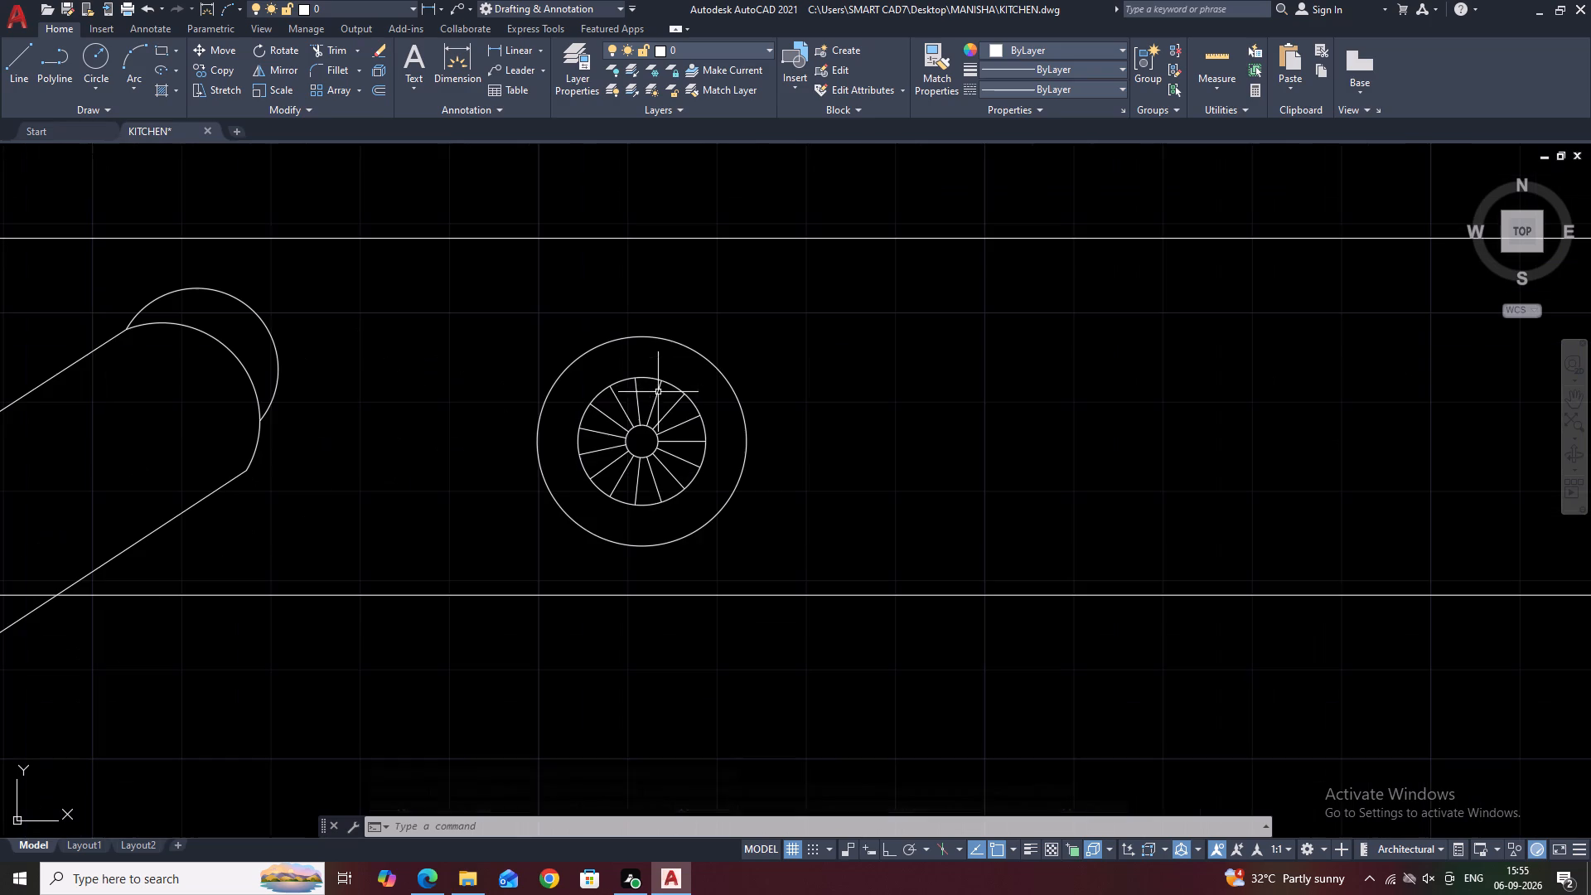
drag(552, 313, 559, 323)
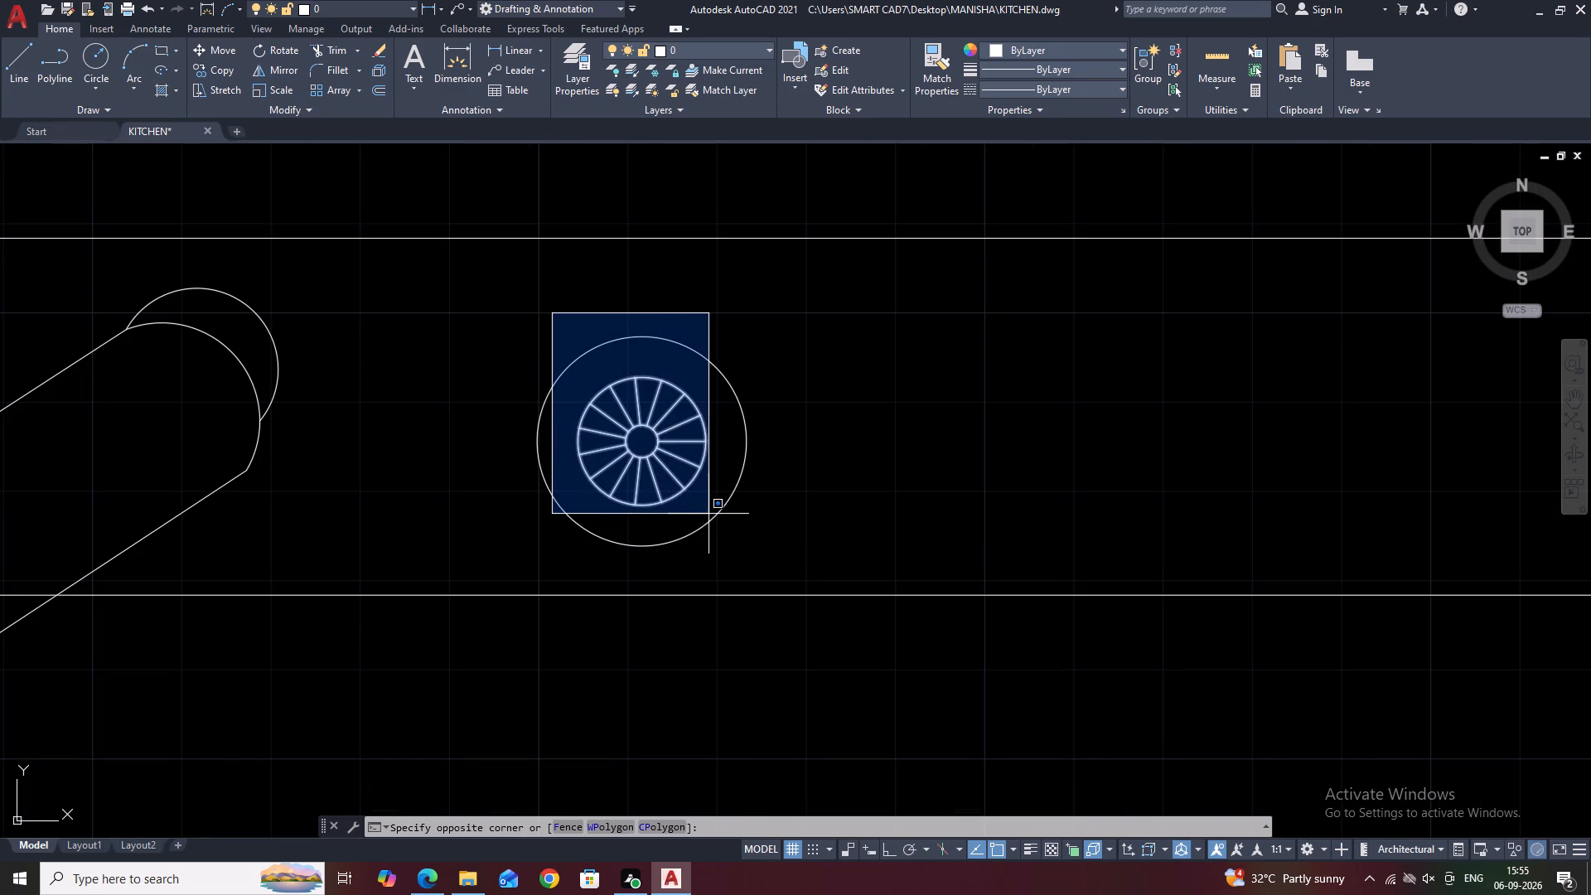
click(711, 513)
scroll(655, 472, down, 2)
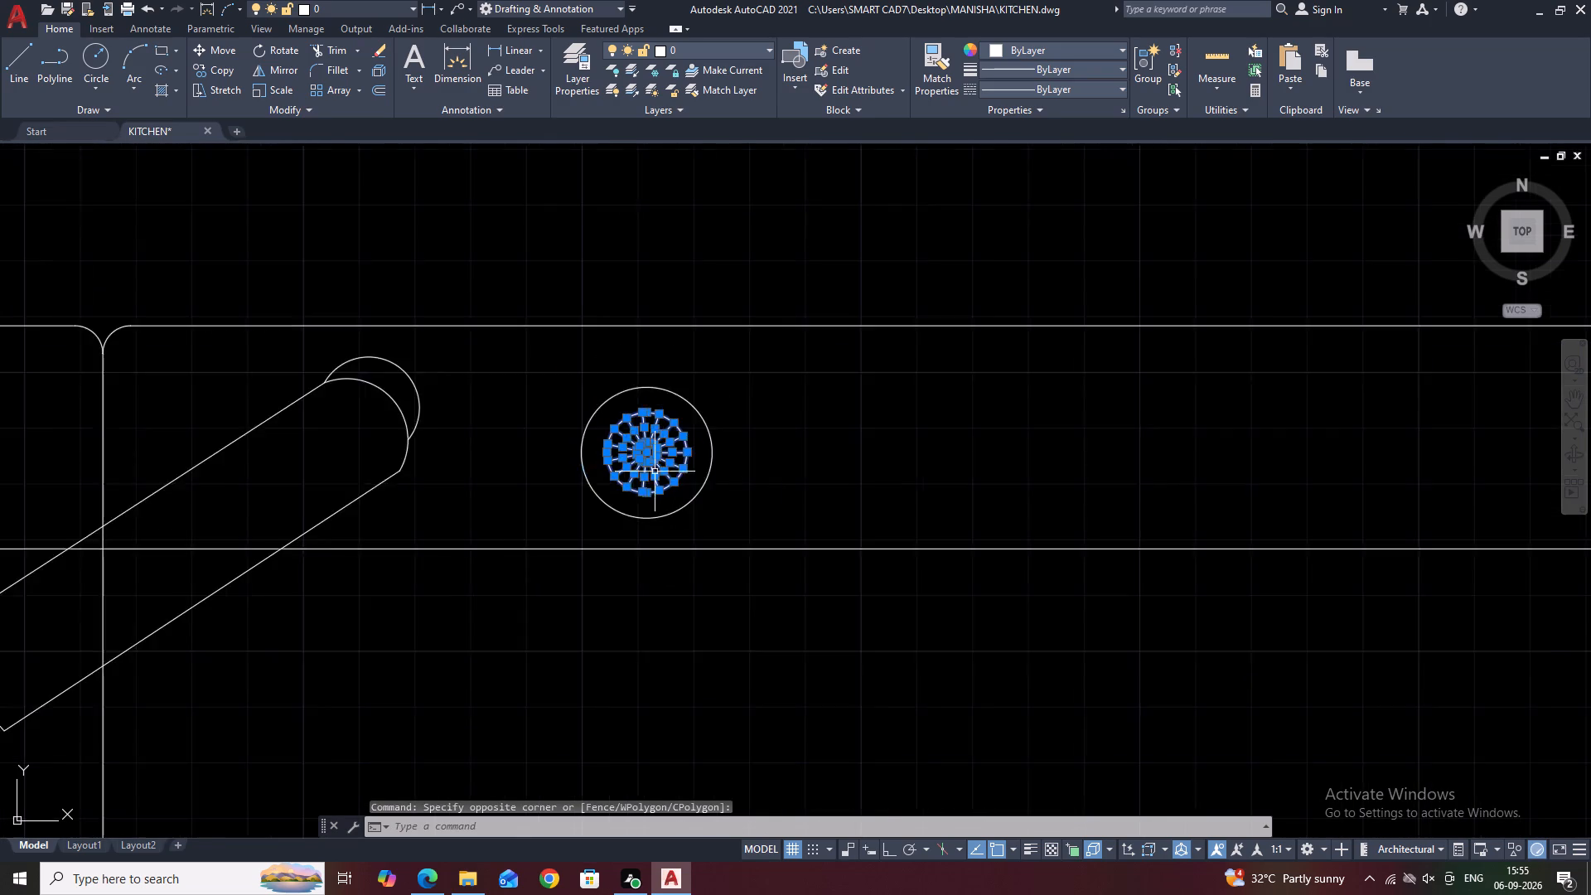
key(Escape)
Select the outer circle of the spoked round item beside the pan's grip.
scroll(721, 491, down, 2)
middle_drag(786, 489, 751, 380)
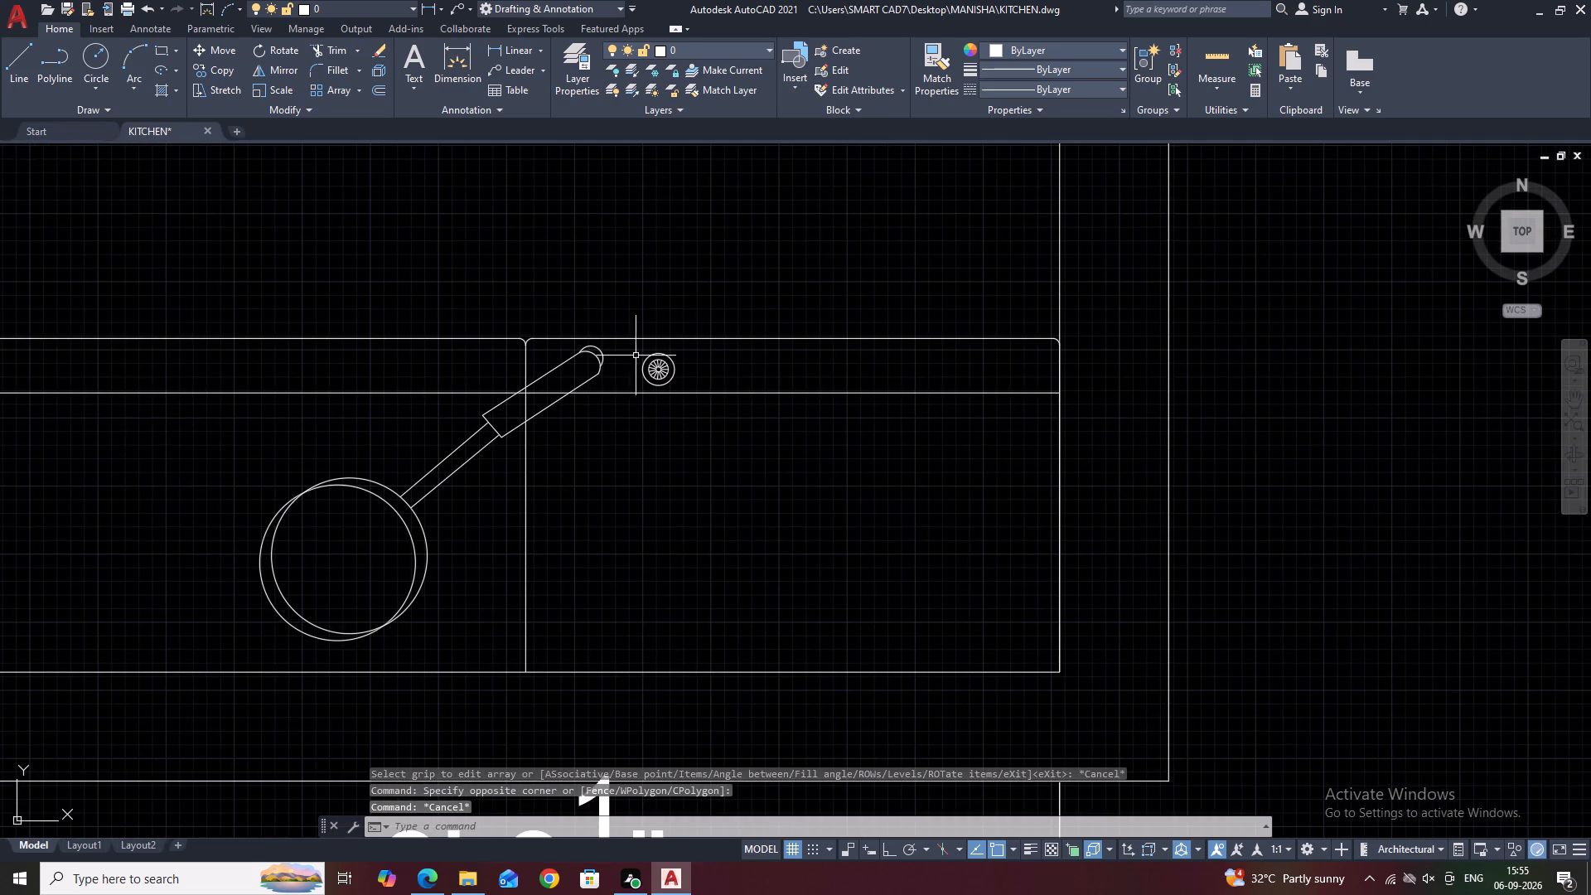
scroll(645, 343, up, 2)
scroll(708, 375, up, 2)
drag(737, 452, 721, 428)
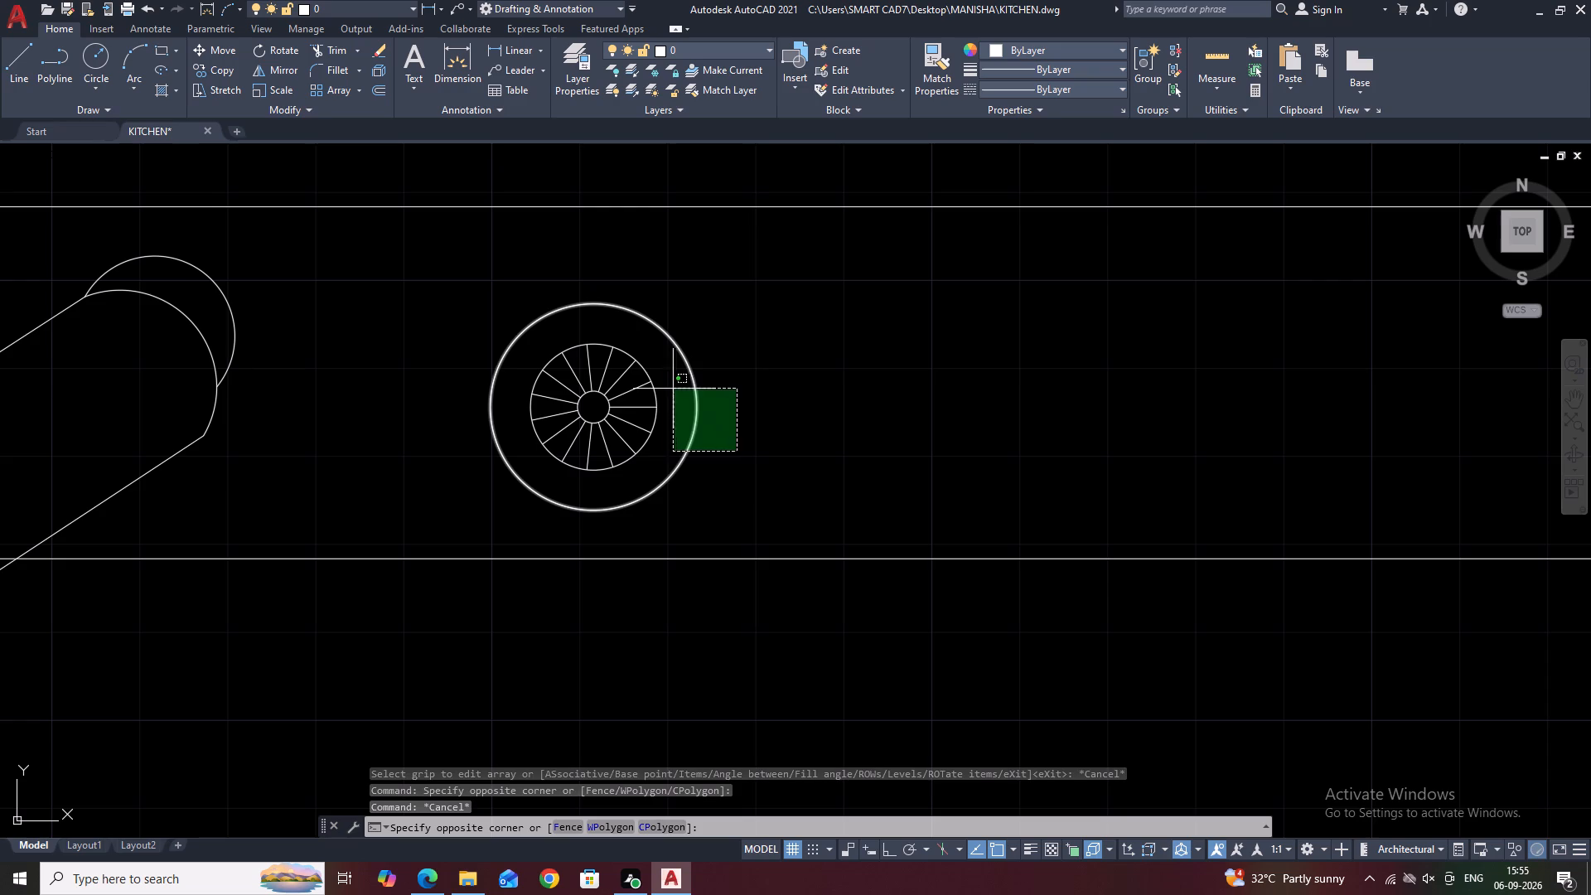
Copy the outer and middle circles of the spoked ring, without hub or spokes, to three spots: one above-left and two below it.
click(656, 380)
scroll(624, 432, up, 1)
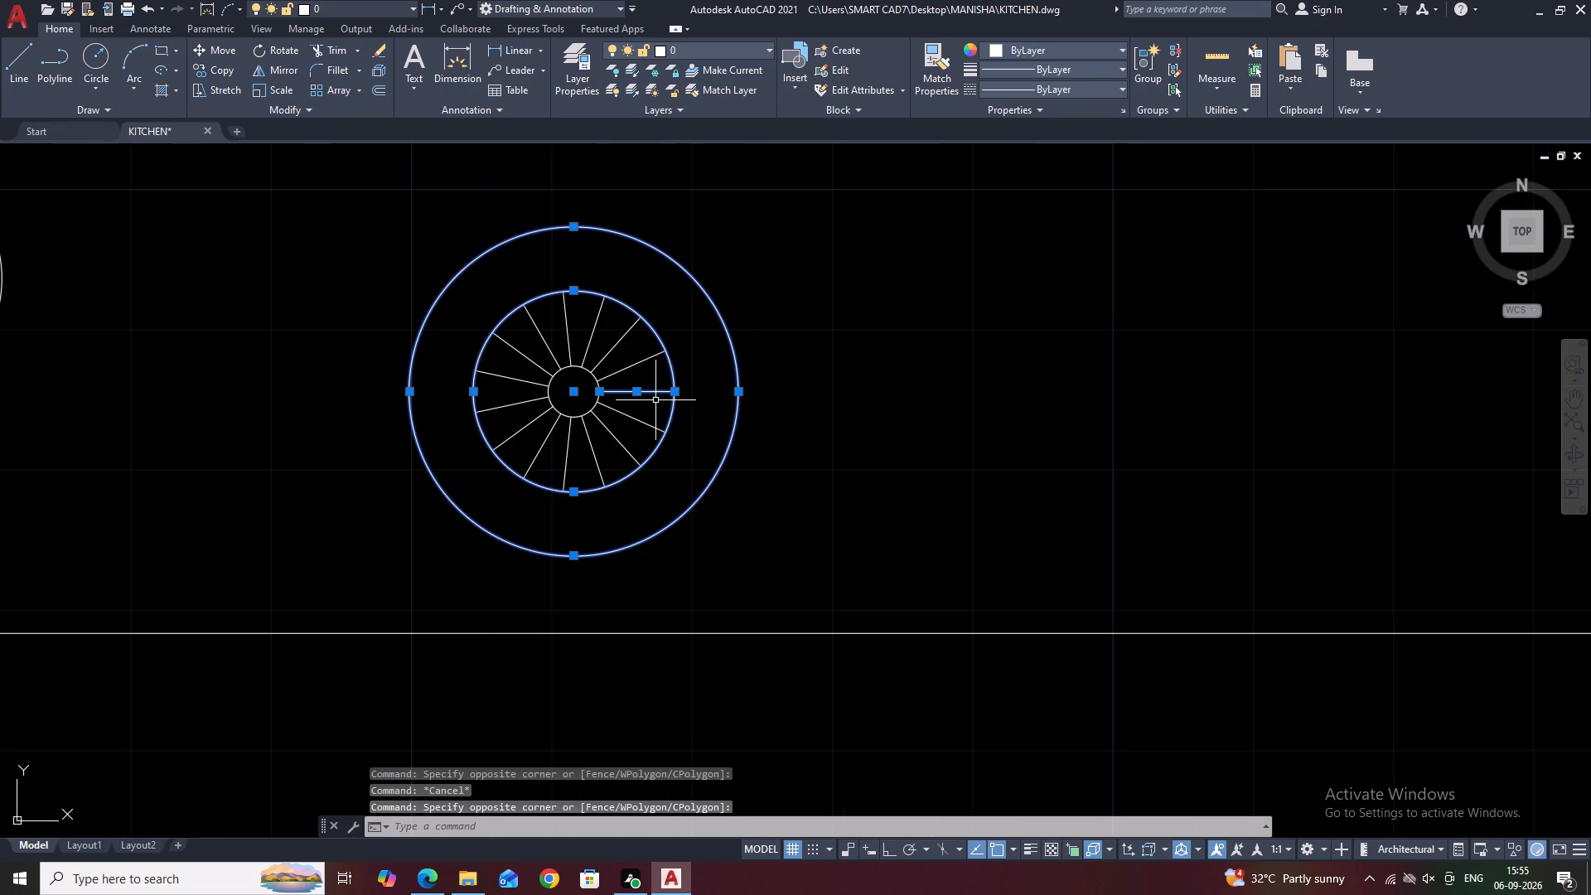
shift+click(658, 374)
shift+click(626, 403)
middle_drag(728, 387, 766, 360)
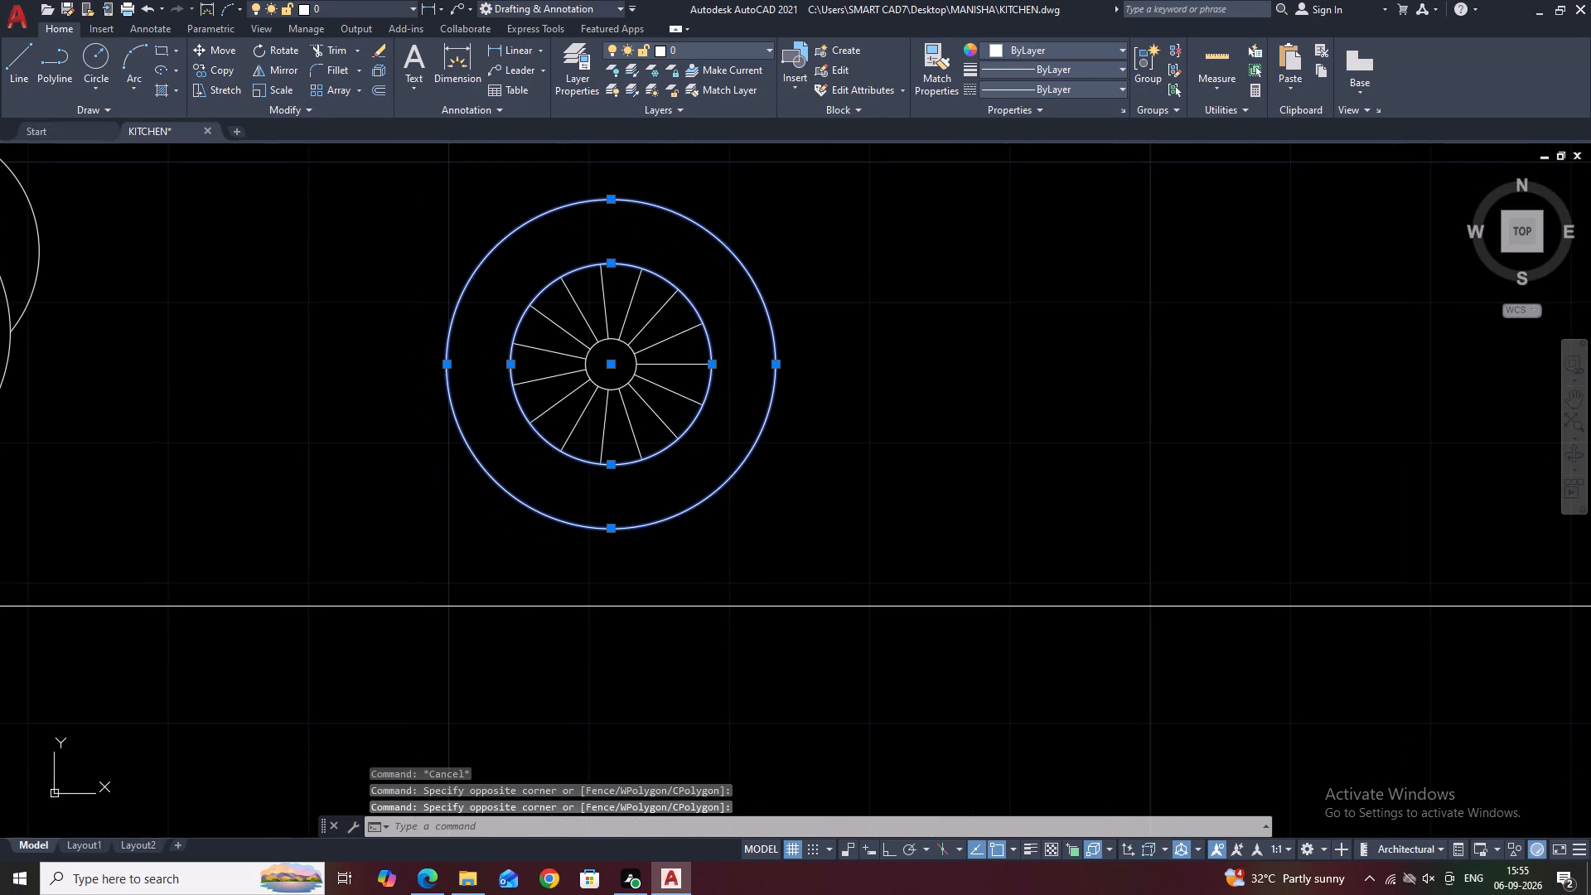
key(c)
key(o)
key(space)
click(614, 361)
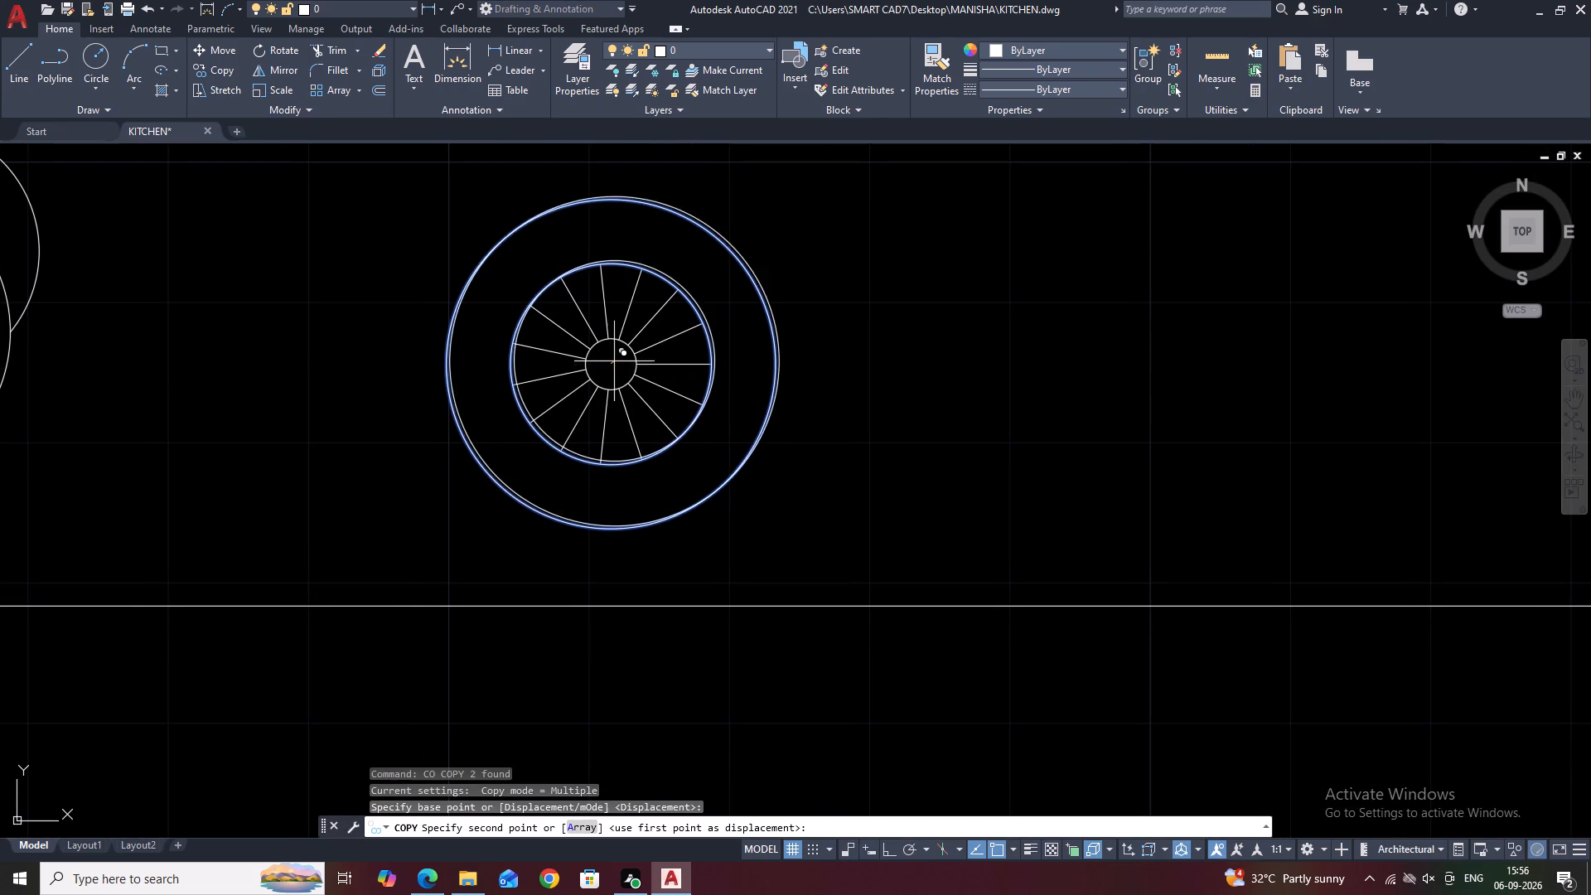
scroll(615, 361, down, 3)
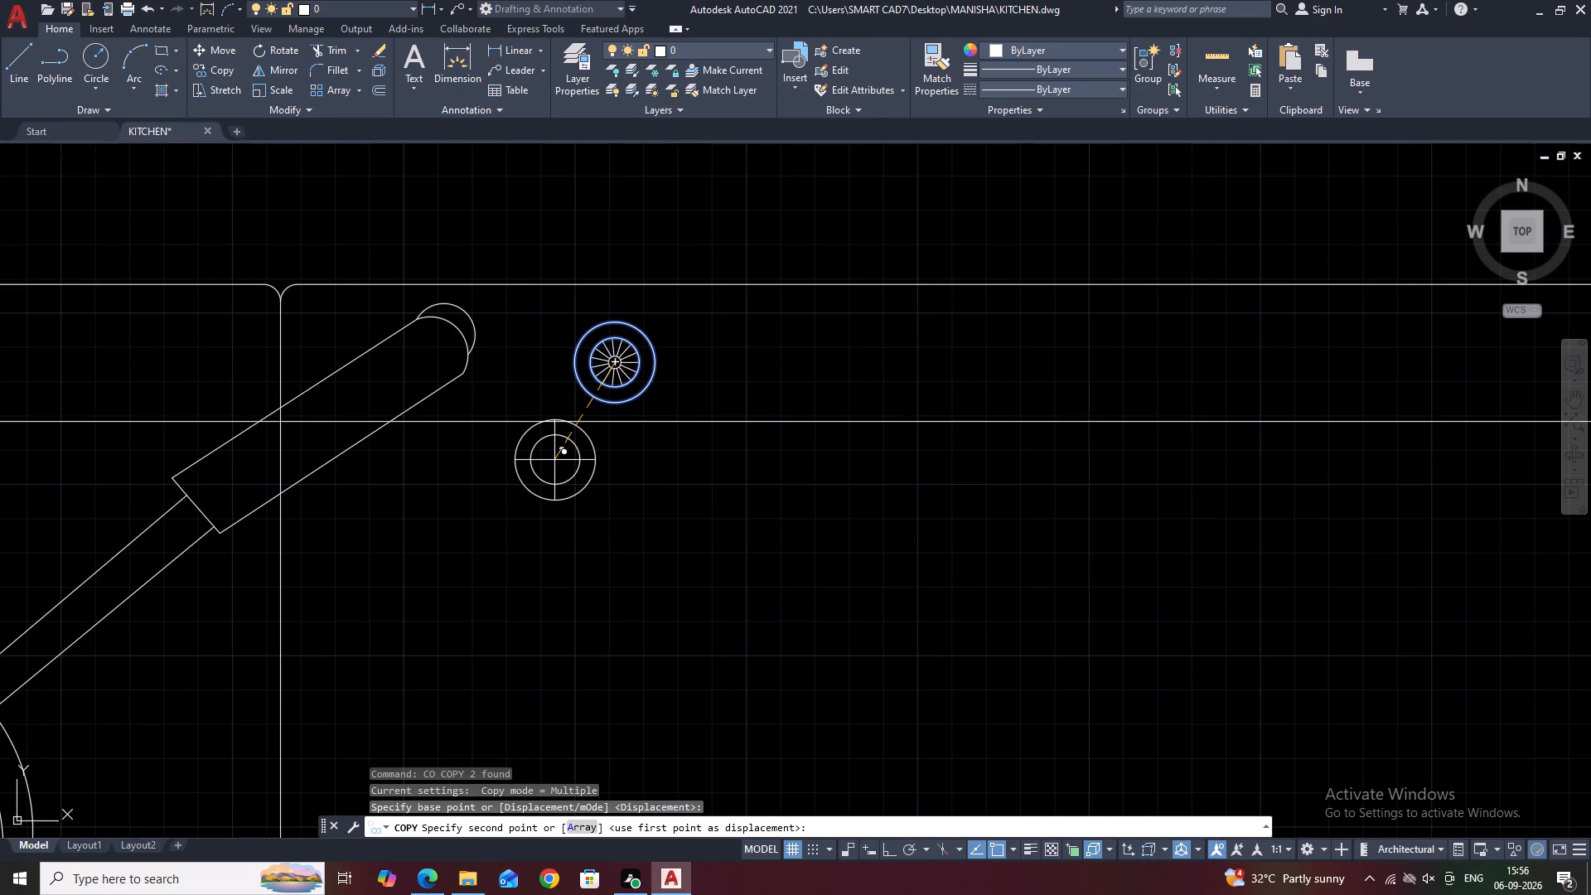
click(525, 313)
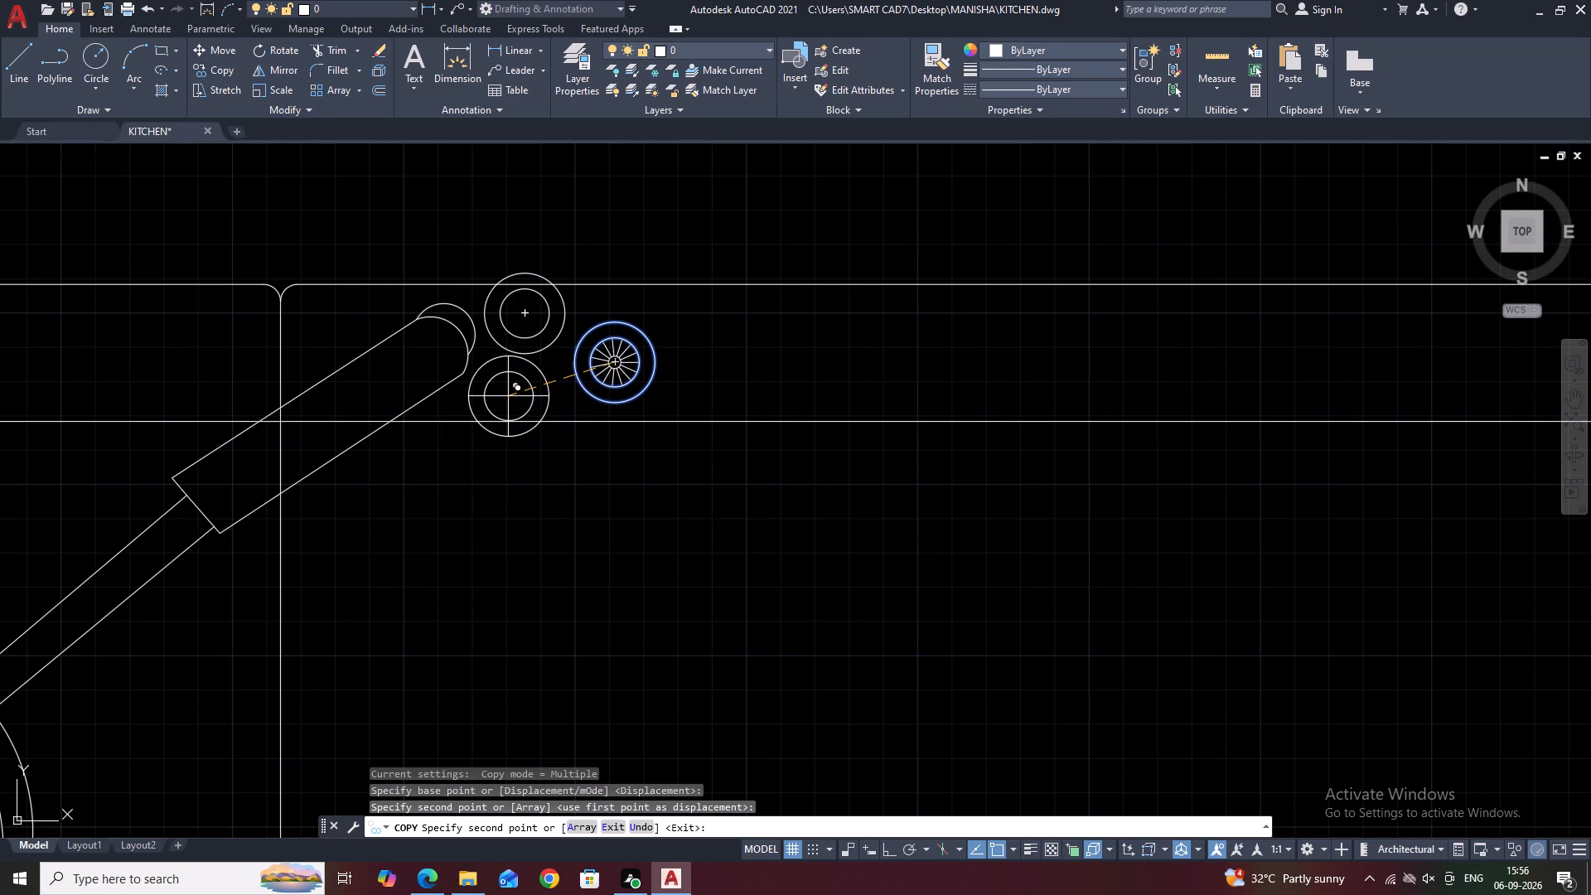
click(486, 473)
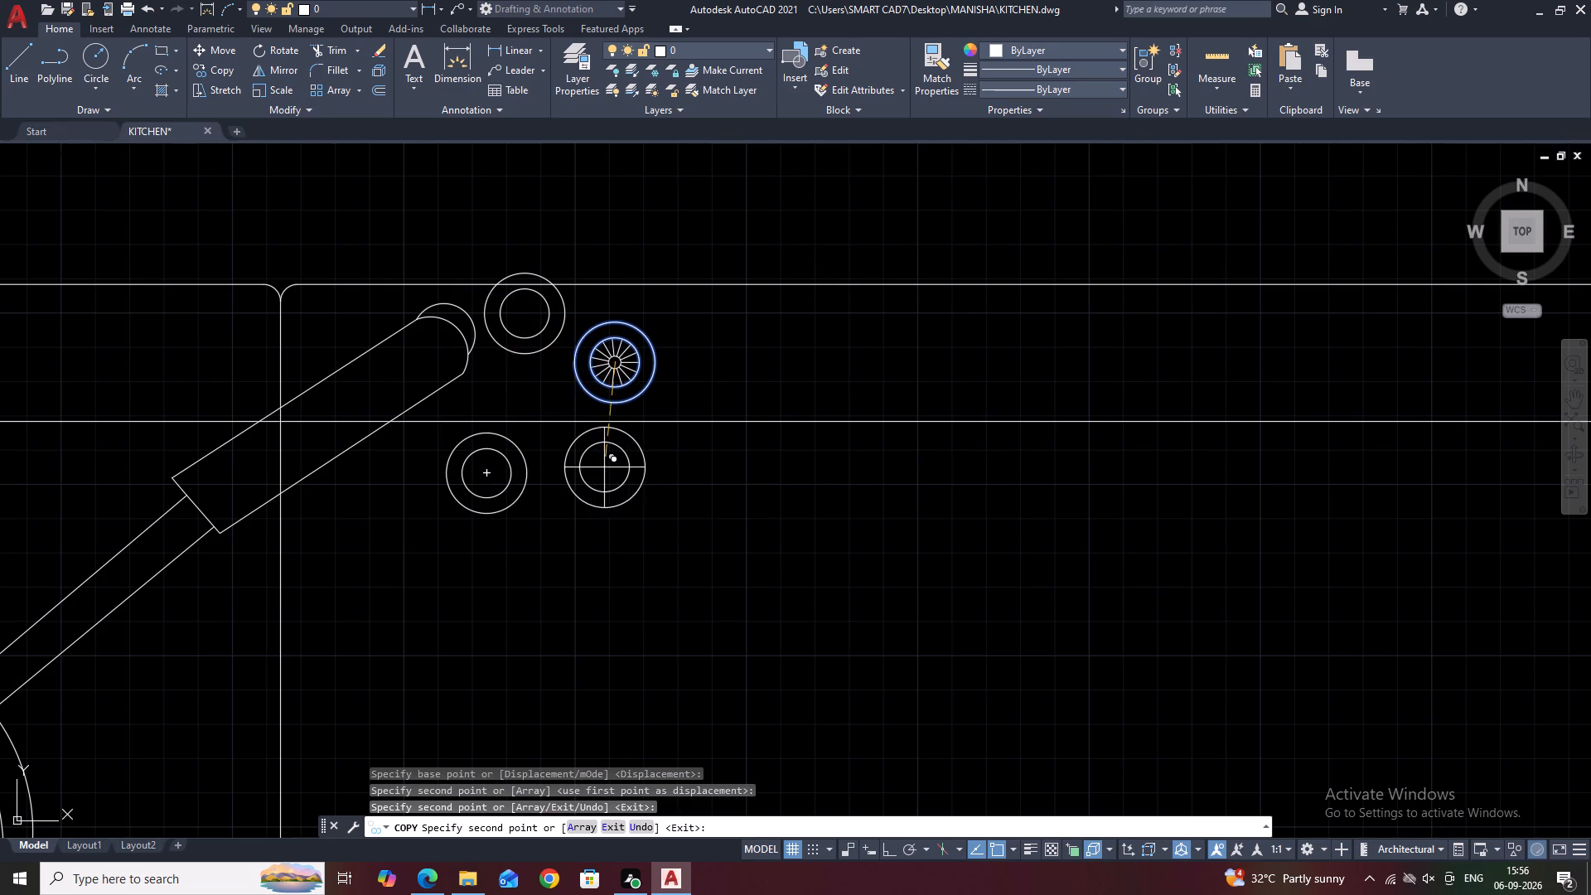
click(595, 470)
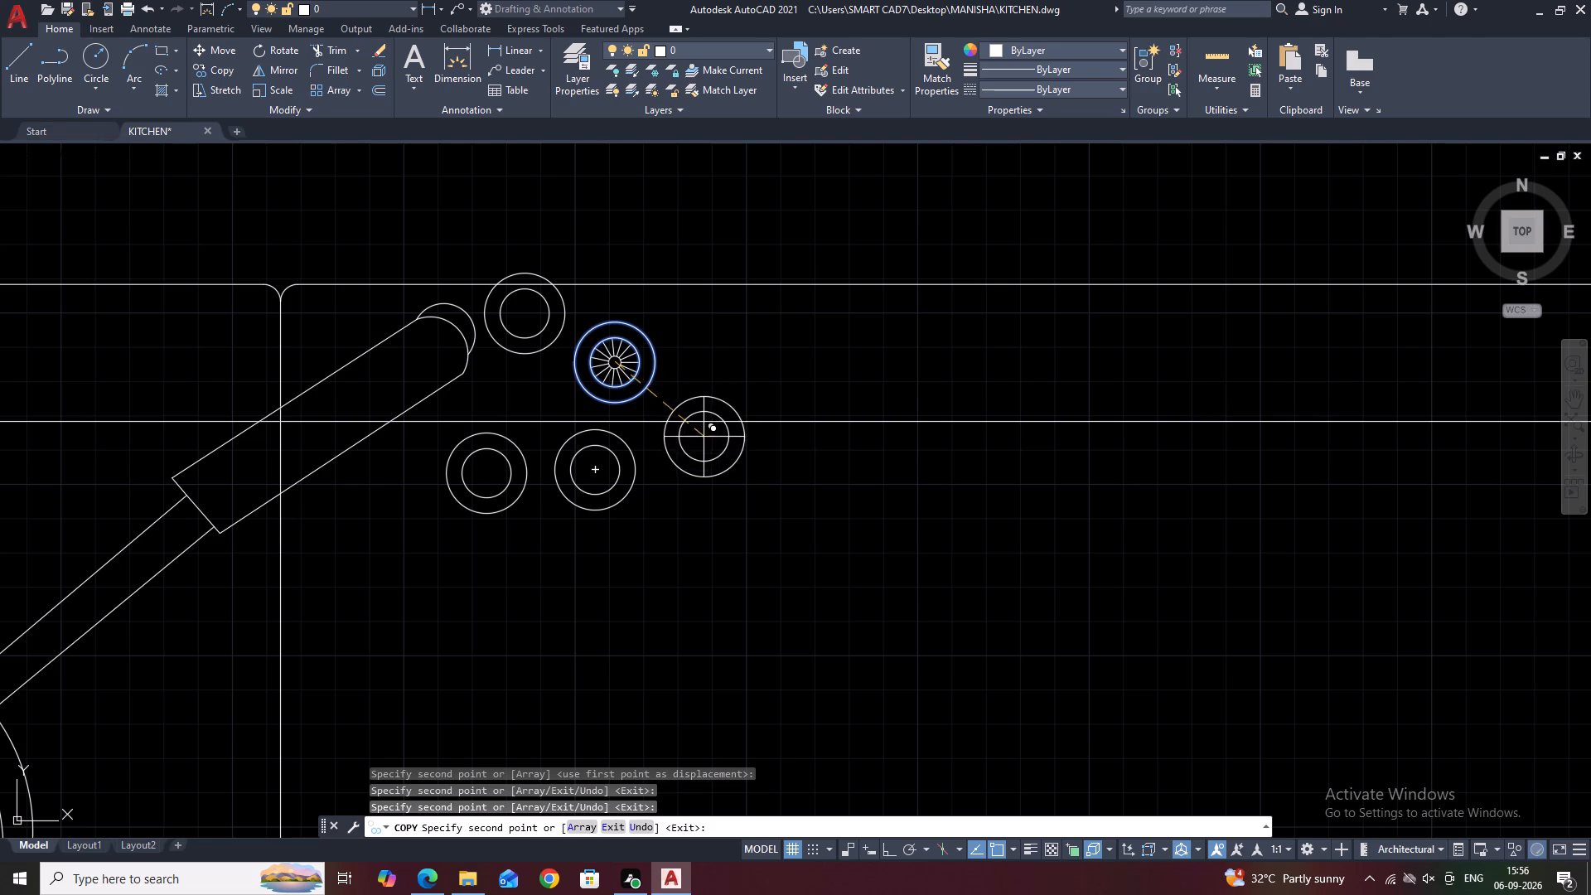
key(Escape)
Copy the complete spoked ring with its hub and spokes into the gap between the three plain rings.
scroll(716, 380, down, 2)
middle_drag(716, 392, 762, 426)
scroll(689, 406, up, 1)
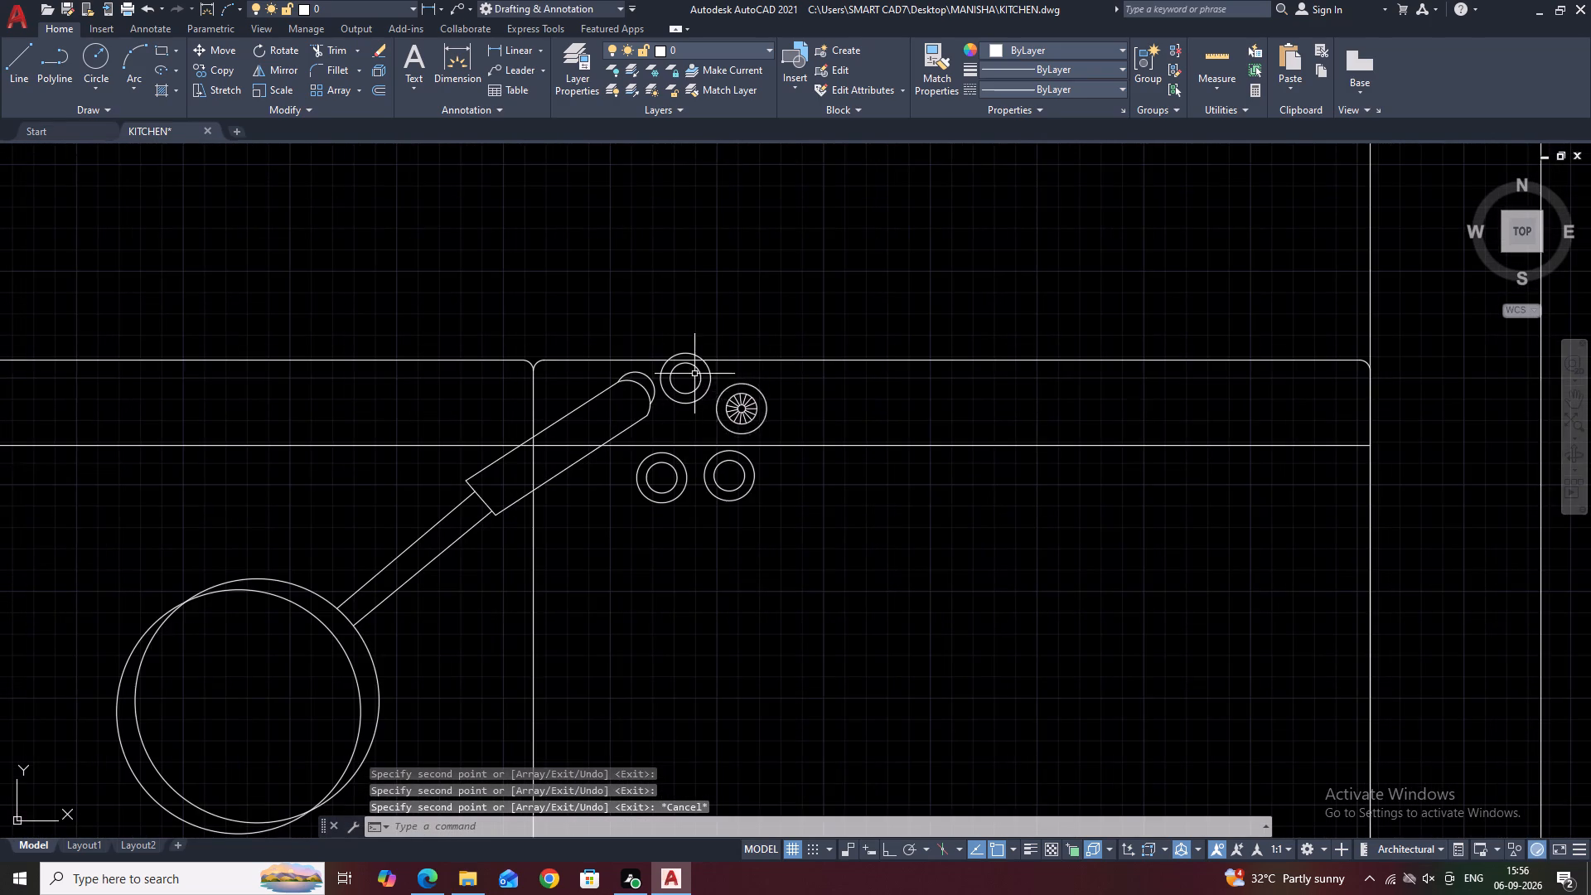
scroll(694, 374, up, 2)
click(734, 318)
click(883, 564)
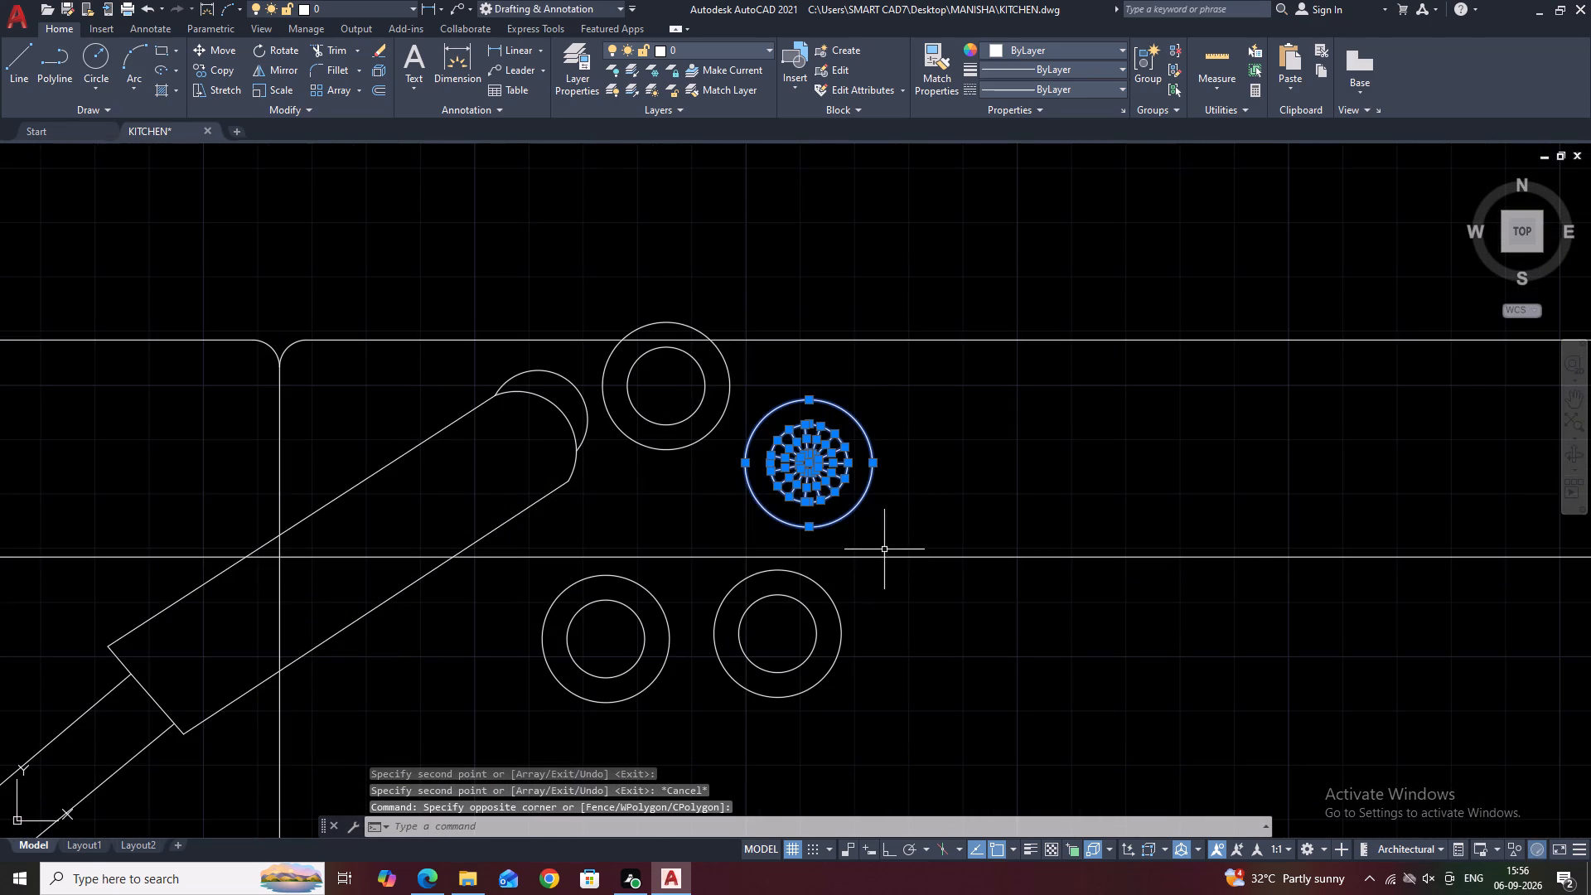
middle_drag(926, 501, 856, 492)
key(c)
text(O)
key(space)
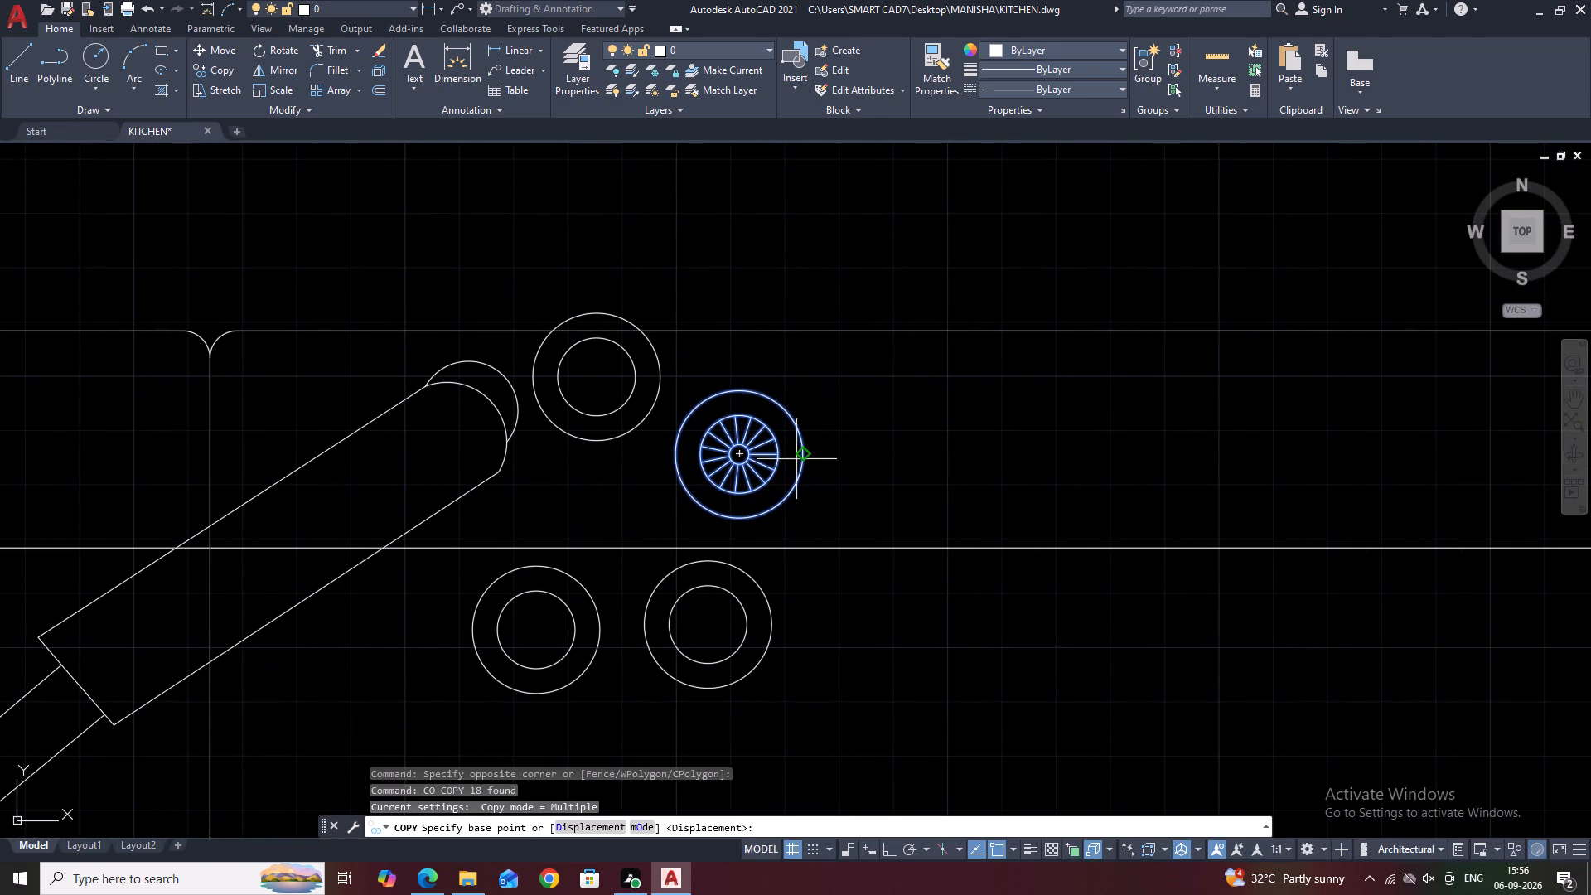
click(736, 455)
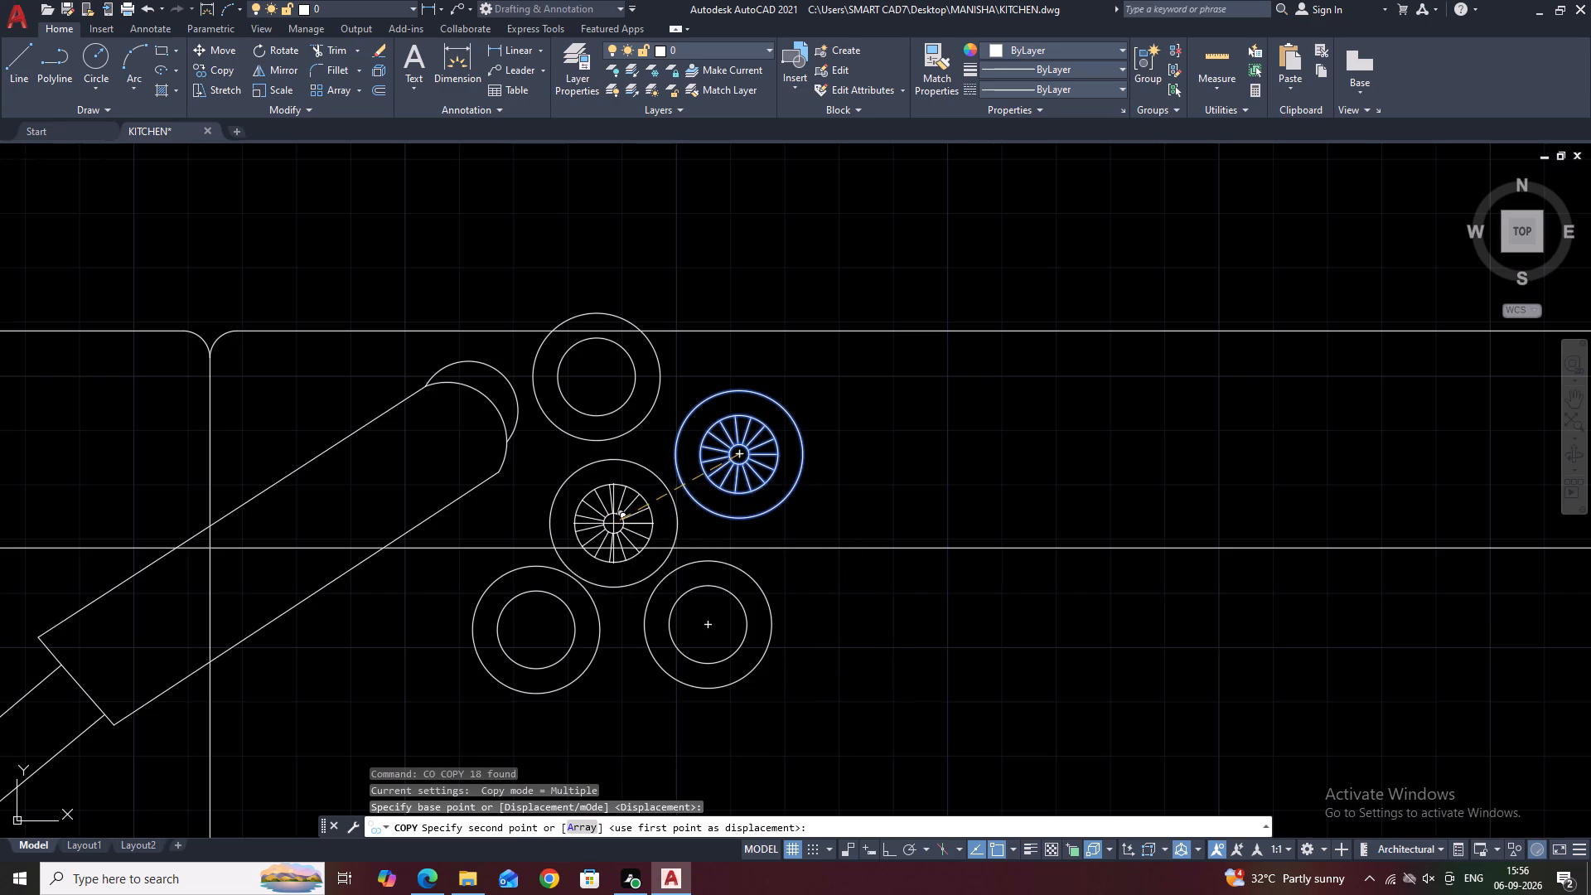
click(617, 511)
key(Escape)
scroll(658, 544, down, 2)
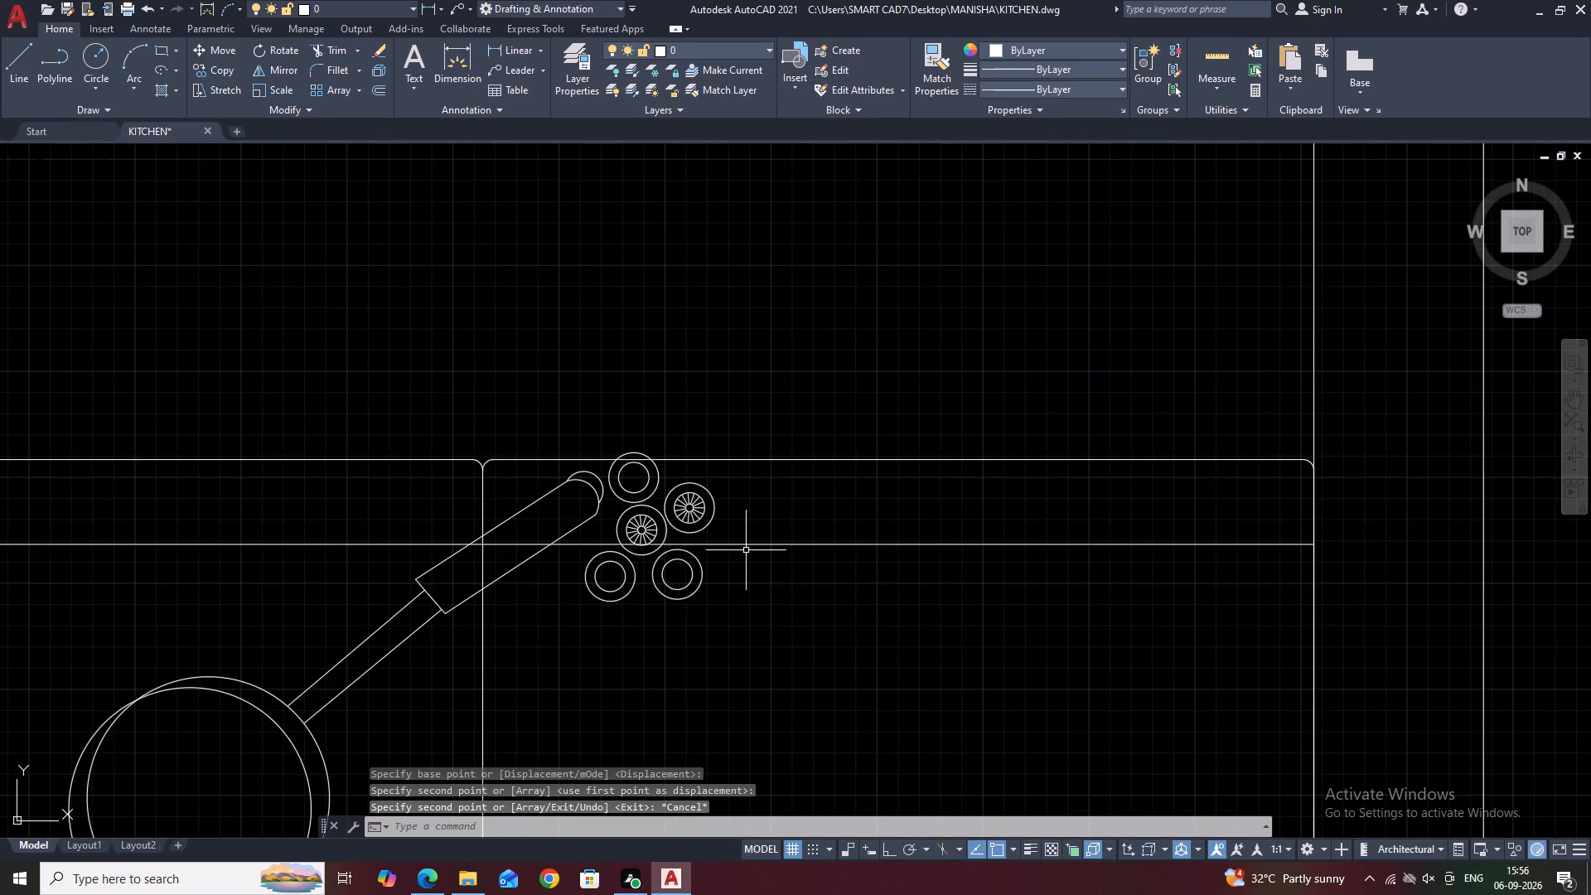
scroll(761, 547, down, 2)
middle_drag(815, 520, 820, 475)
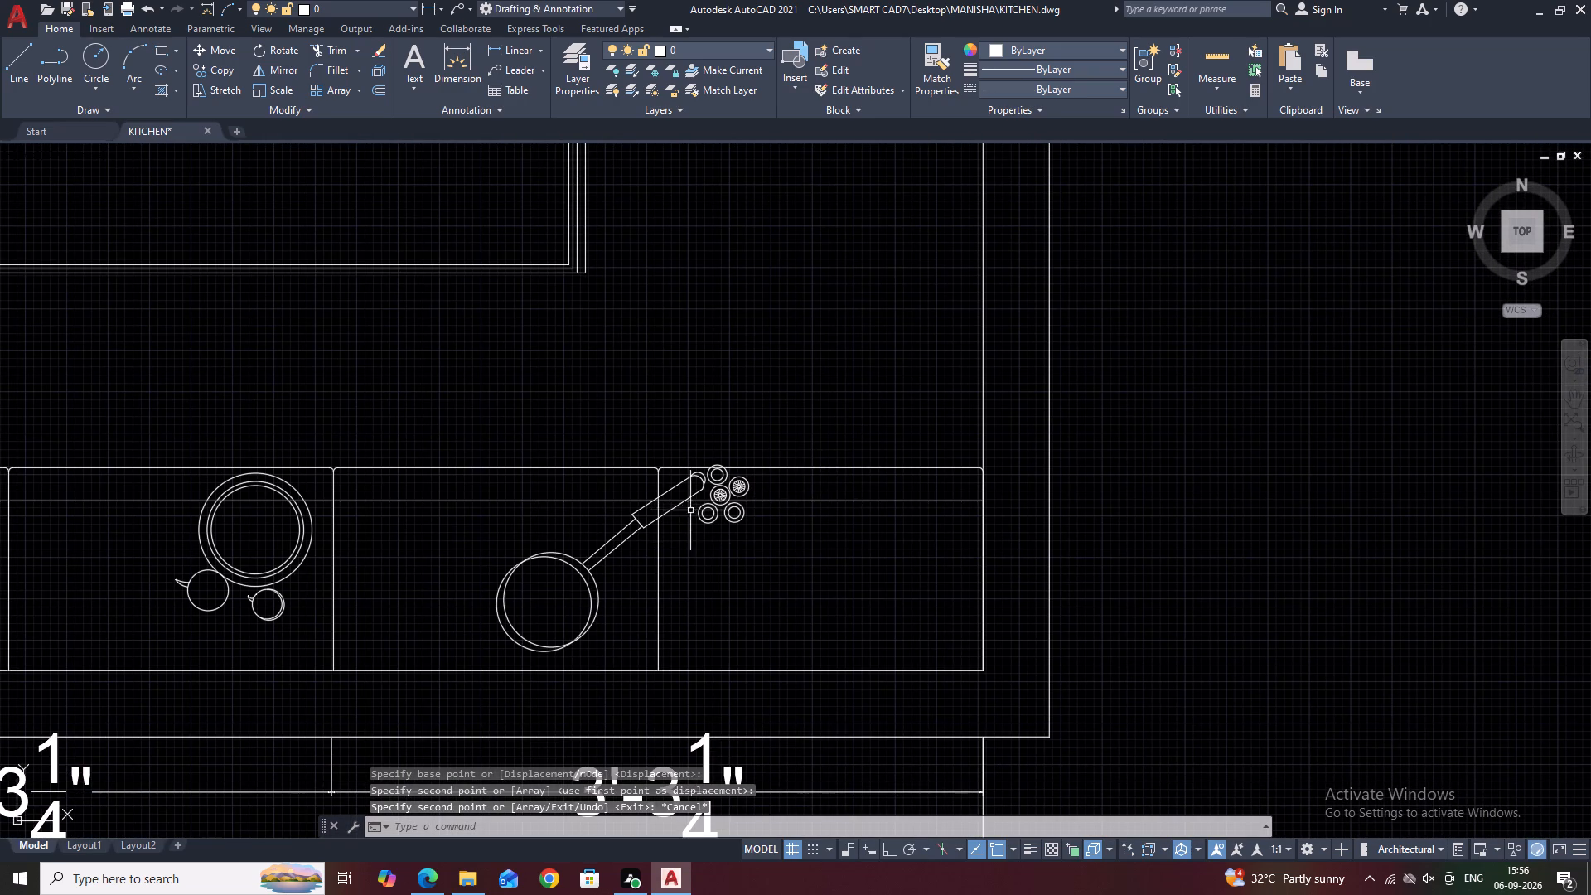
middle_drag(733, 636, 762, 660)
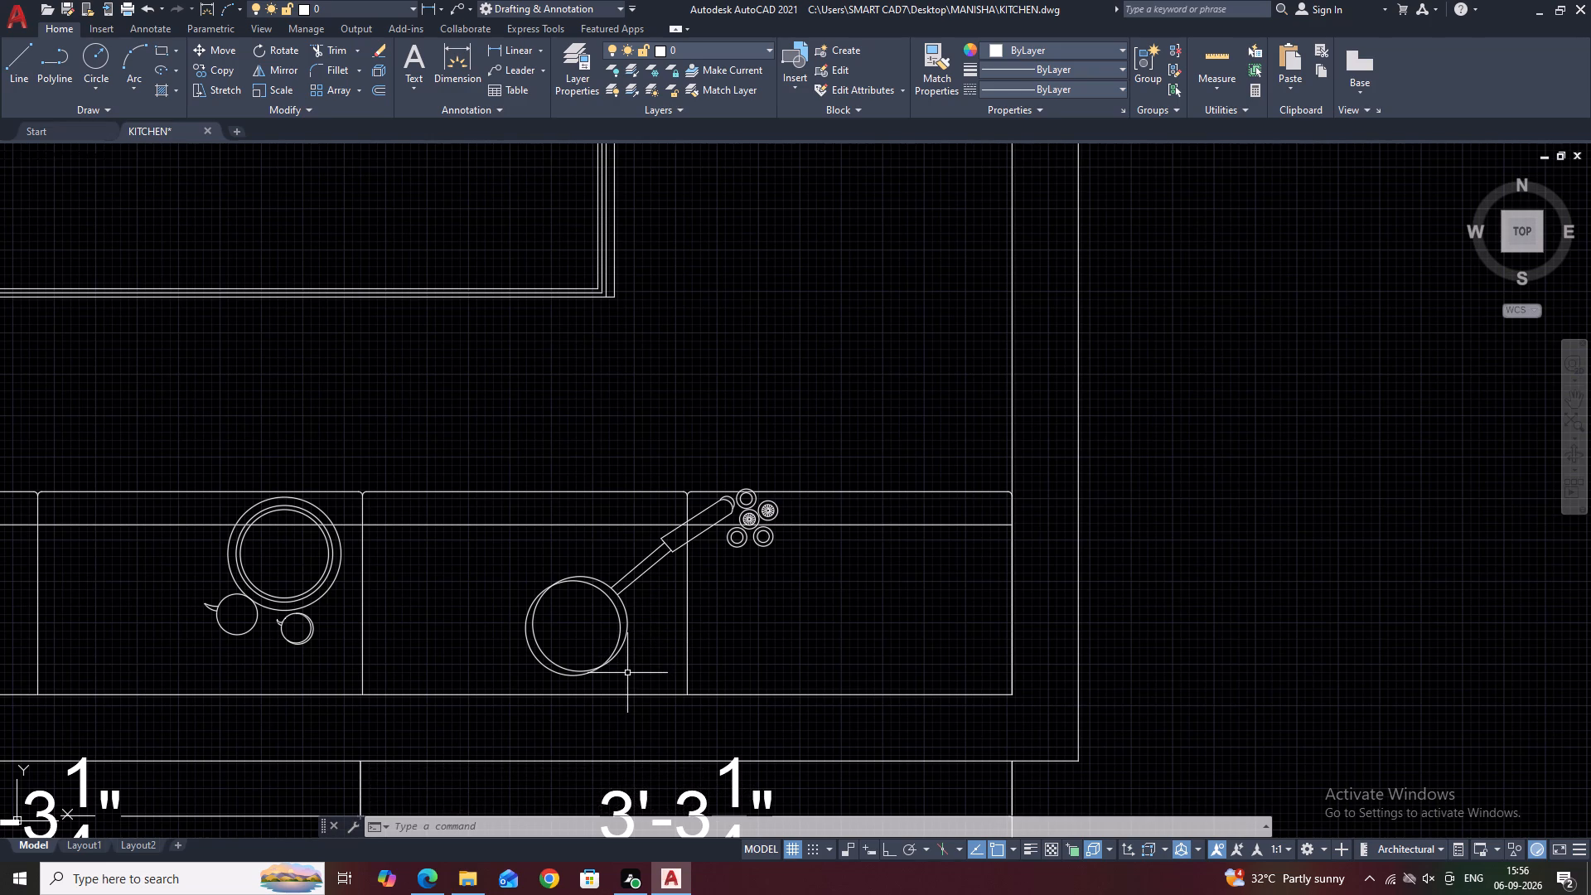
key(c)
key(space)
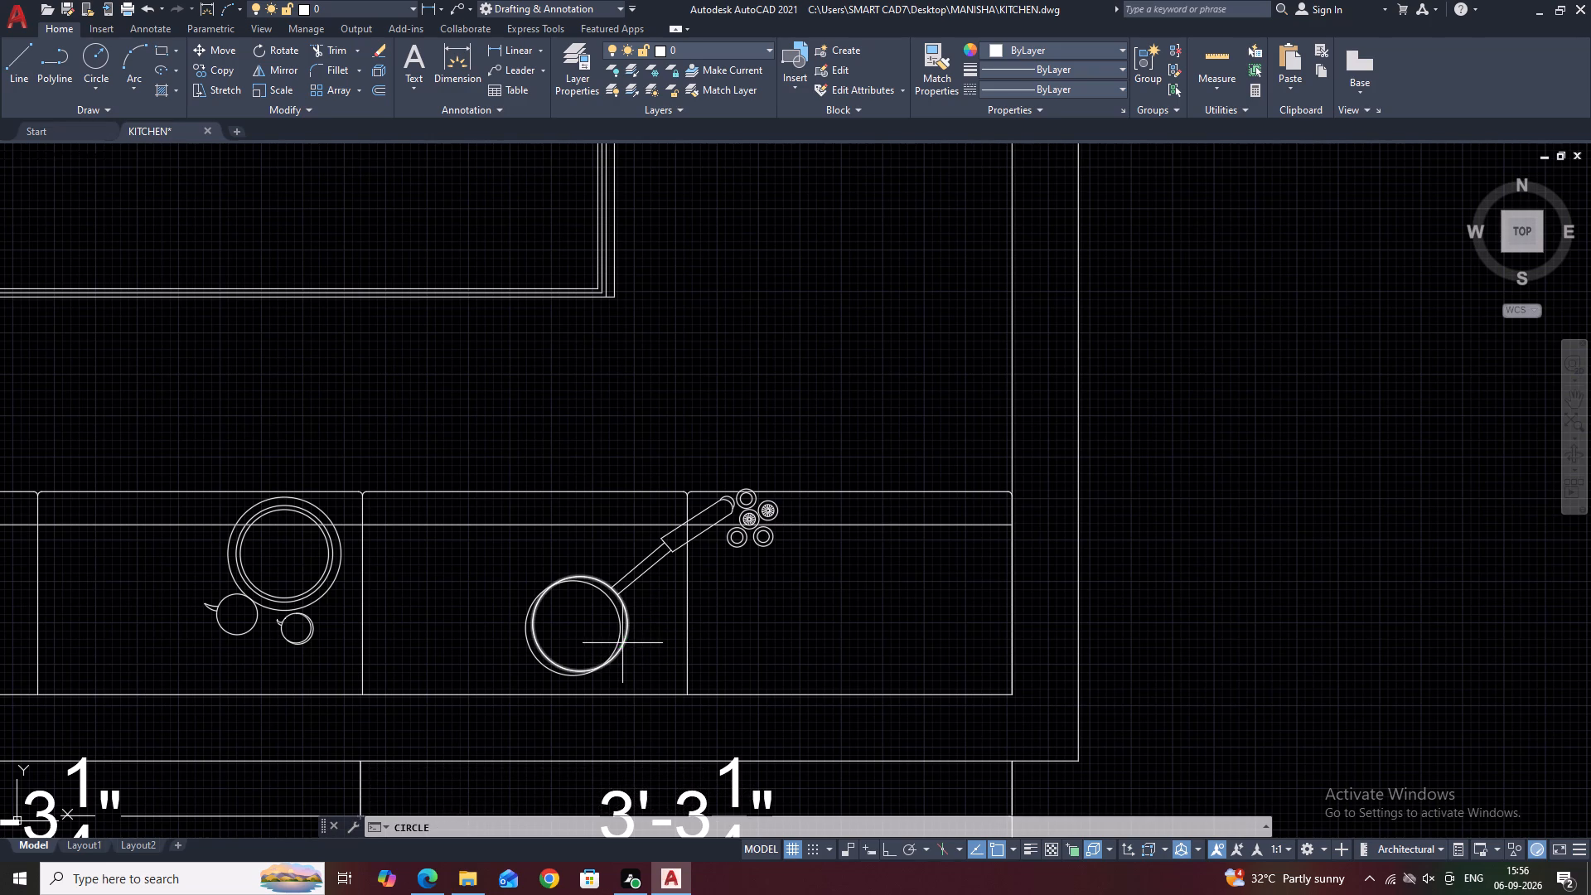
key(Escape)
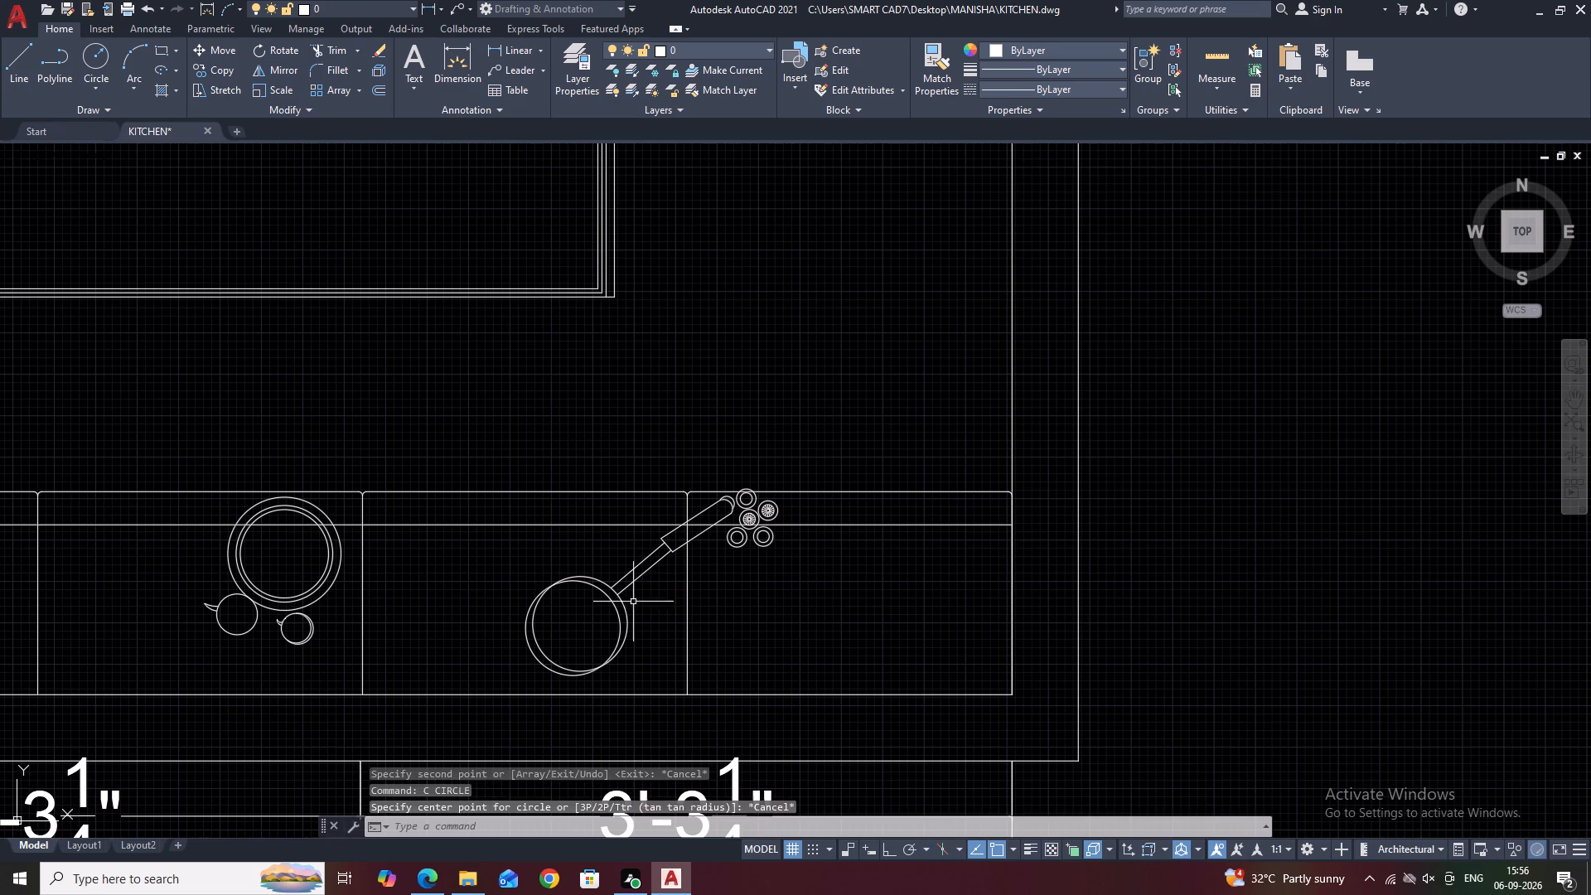
Copy the lower-left circle of the pan twice to its right, so the two copies overlap below the pan's handle.
click(612, 601)
text(CO)
key(space)
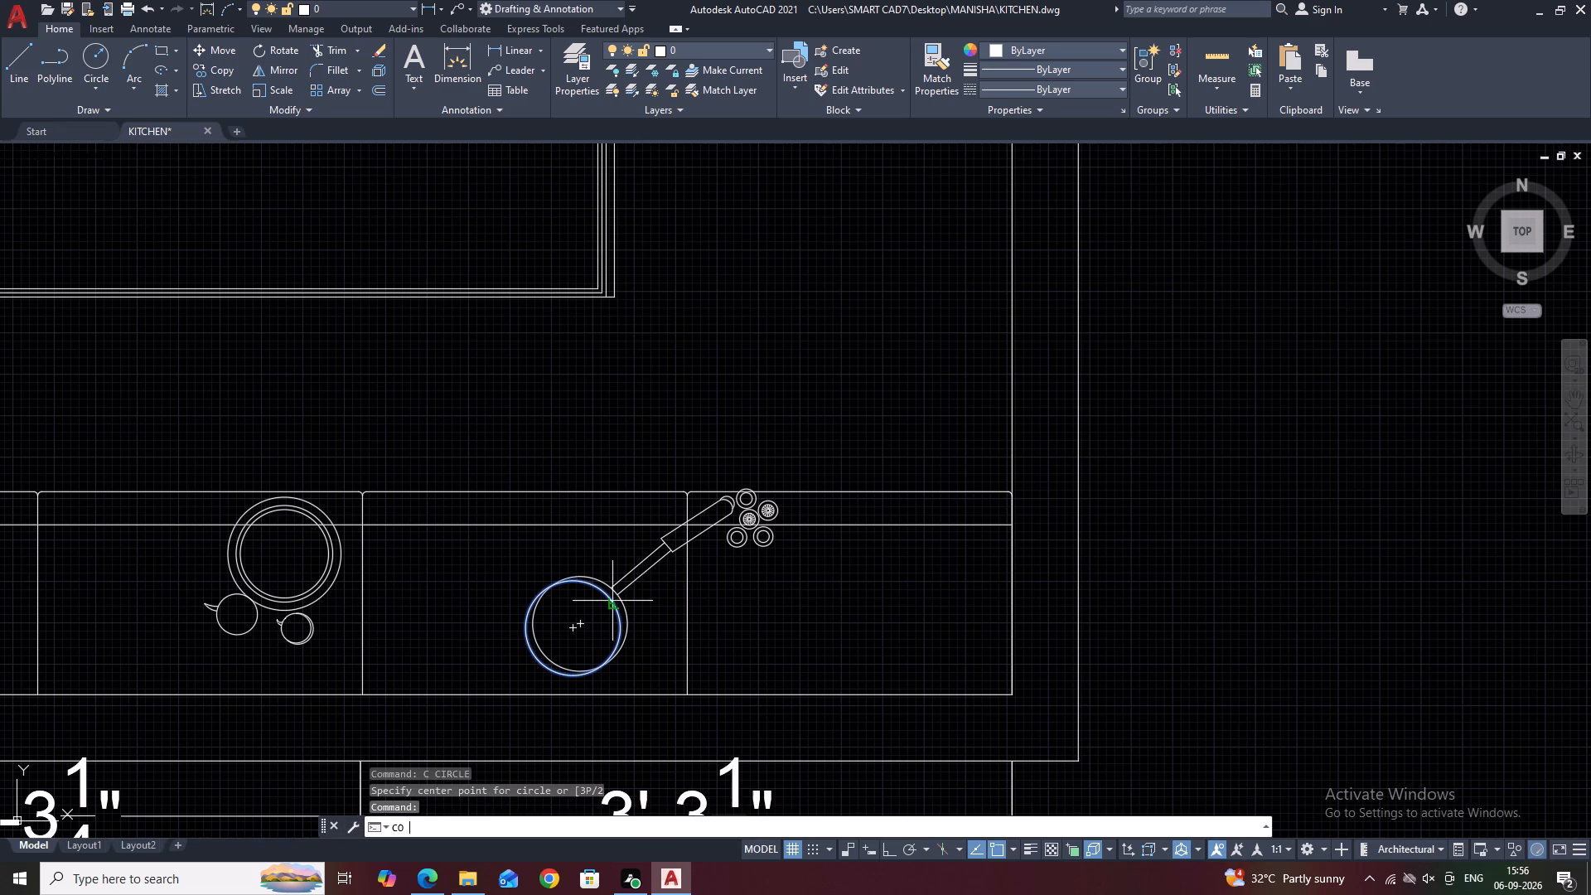
click(612, 601)
scroll(726, 578, up, 2)
scroll(727, 583, down, 1)
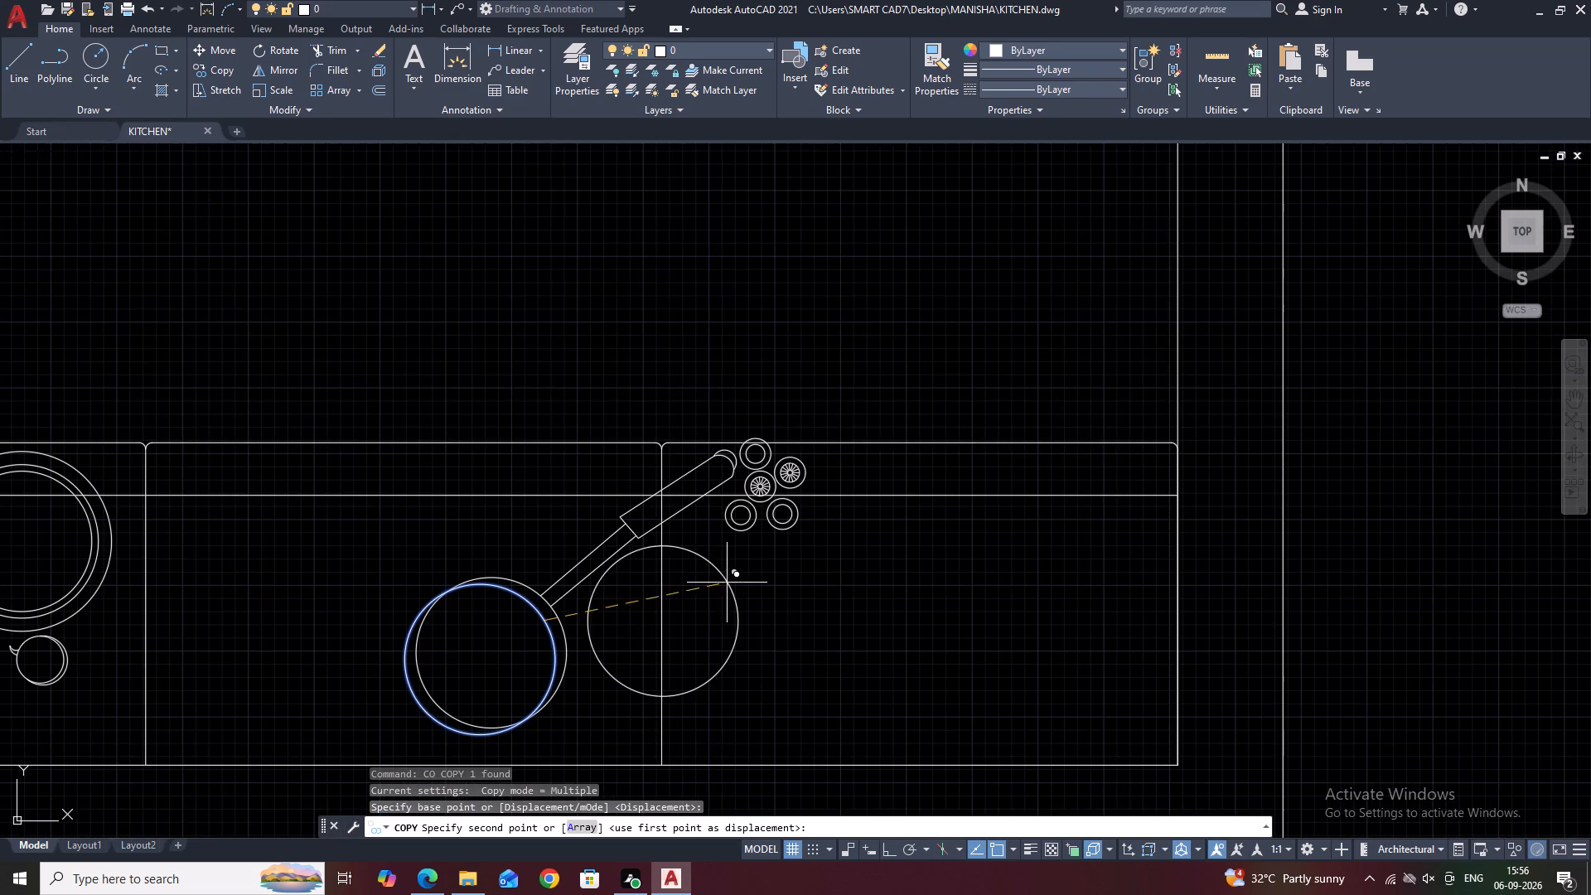
middle_drag(768, 637, 760, 604)
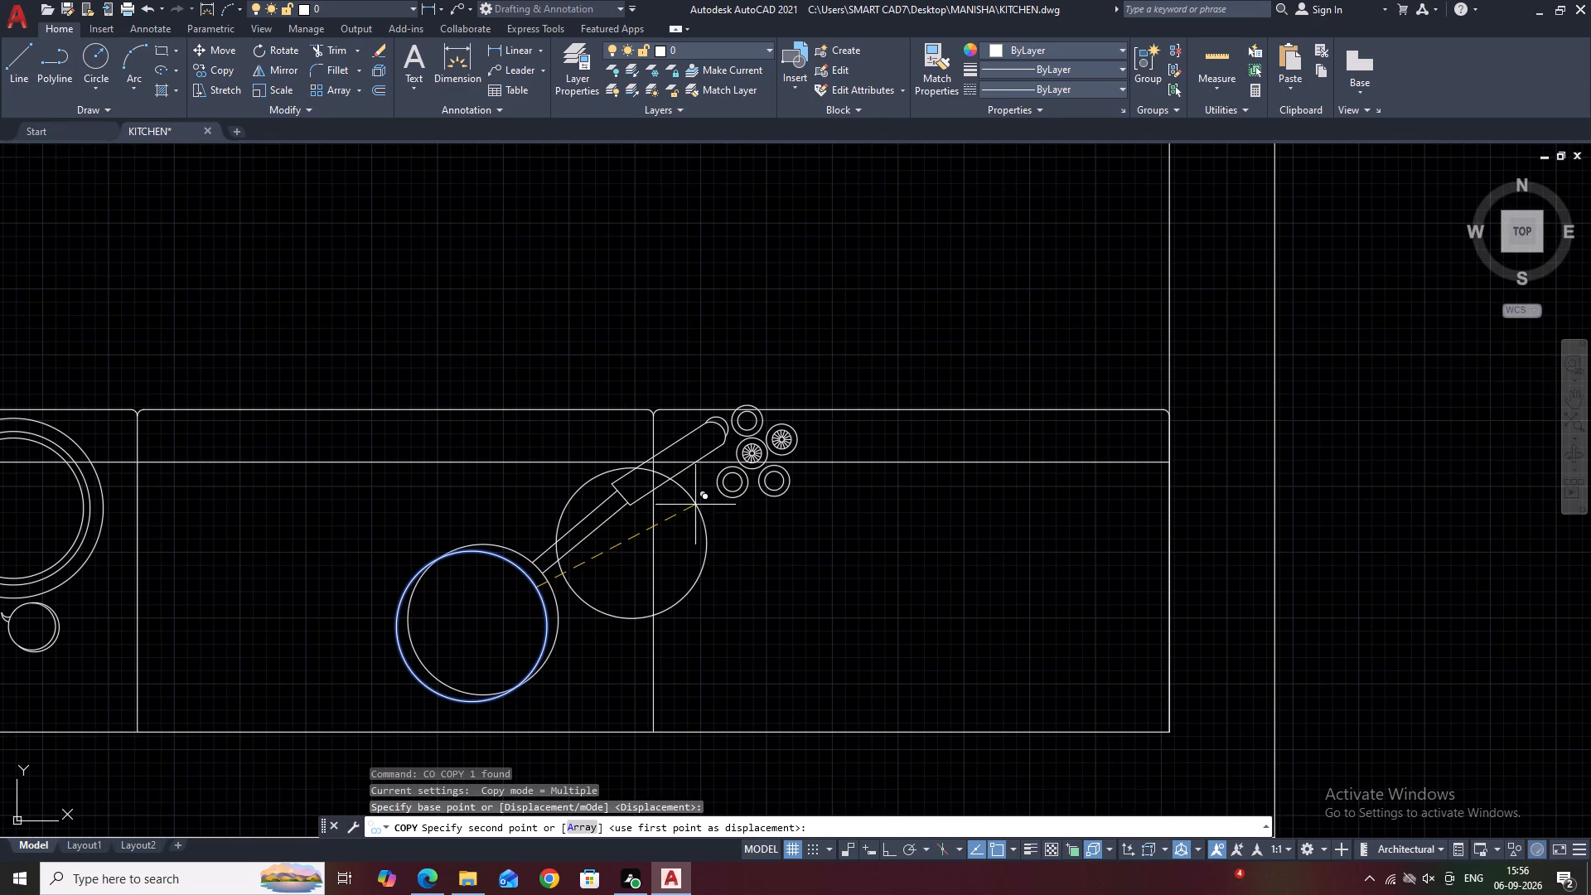
click(695, 505)
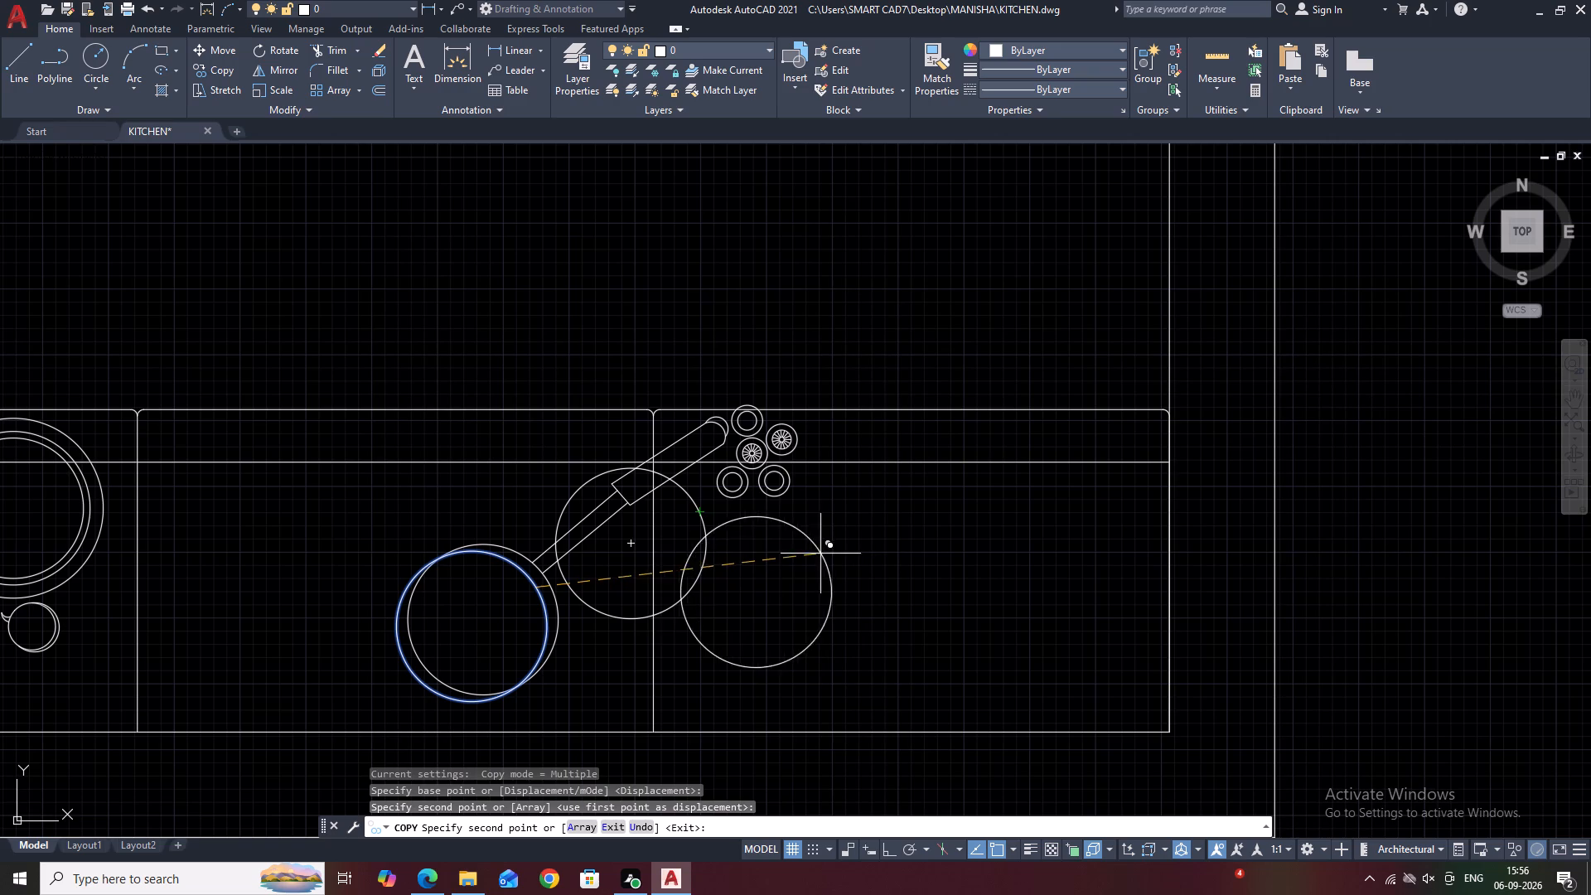
click(733, 525)
key(Escape)
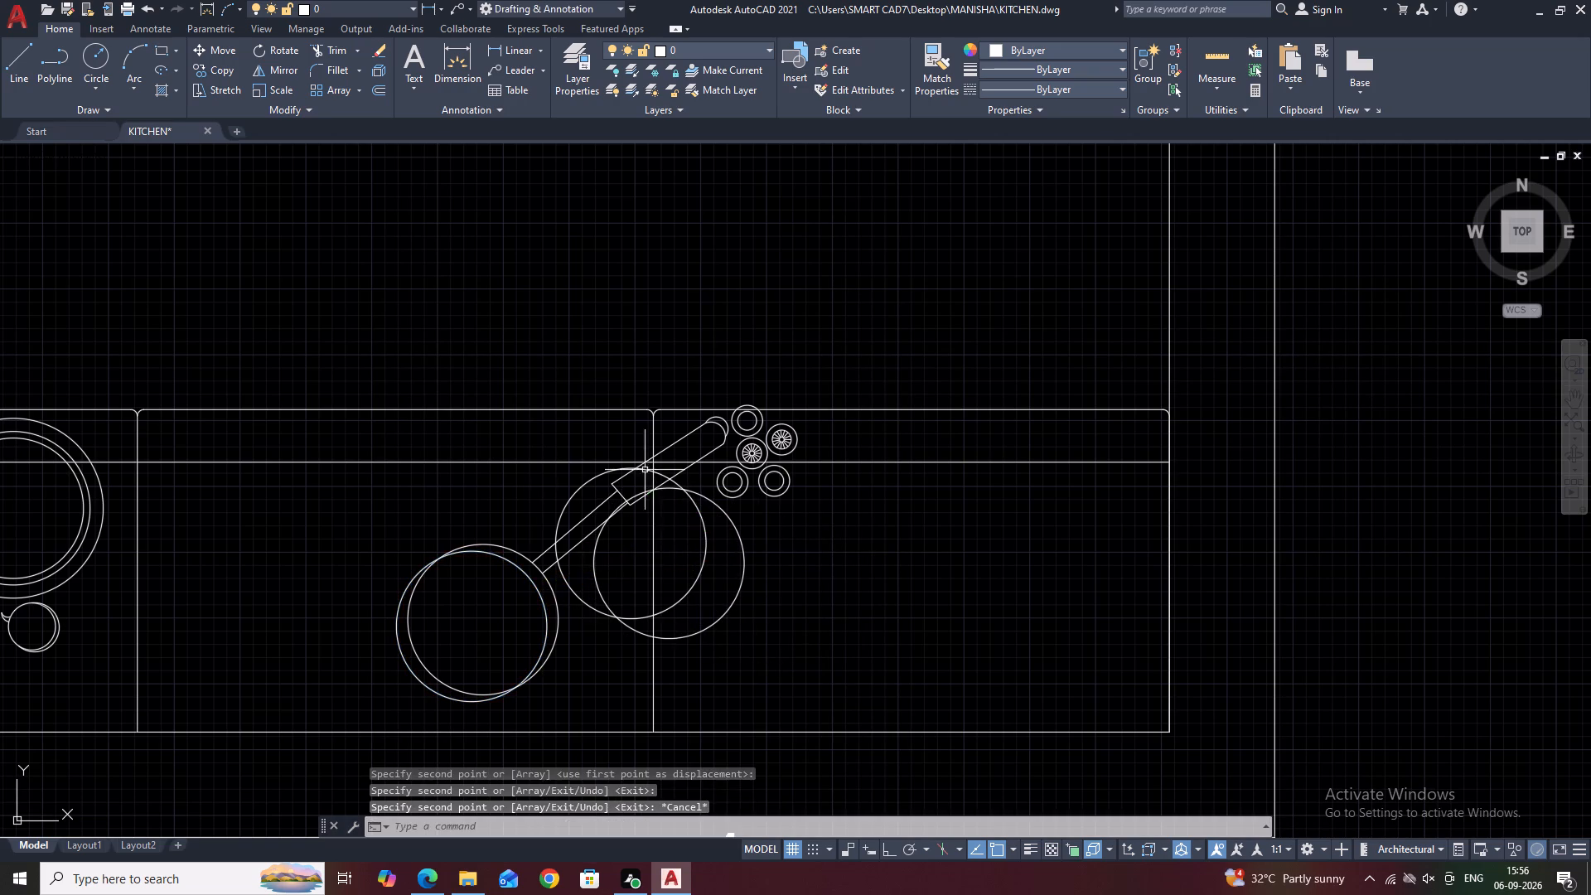
Draw a line from the first copied pan circle's upper-left edge, slanting up and left past the counter's upper edge.
middle_drag(660, 469, 741, 574)
scroll(698, 609, up, 2)
middle_drag(717, 558, 763, 621)
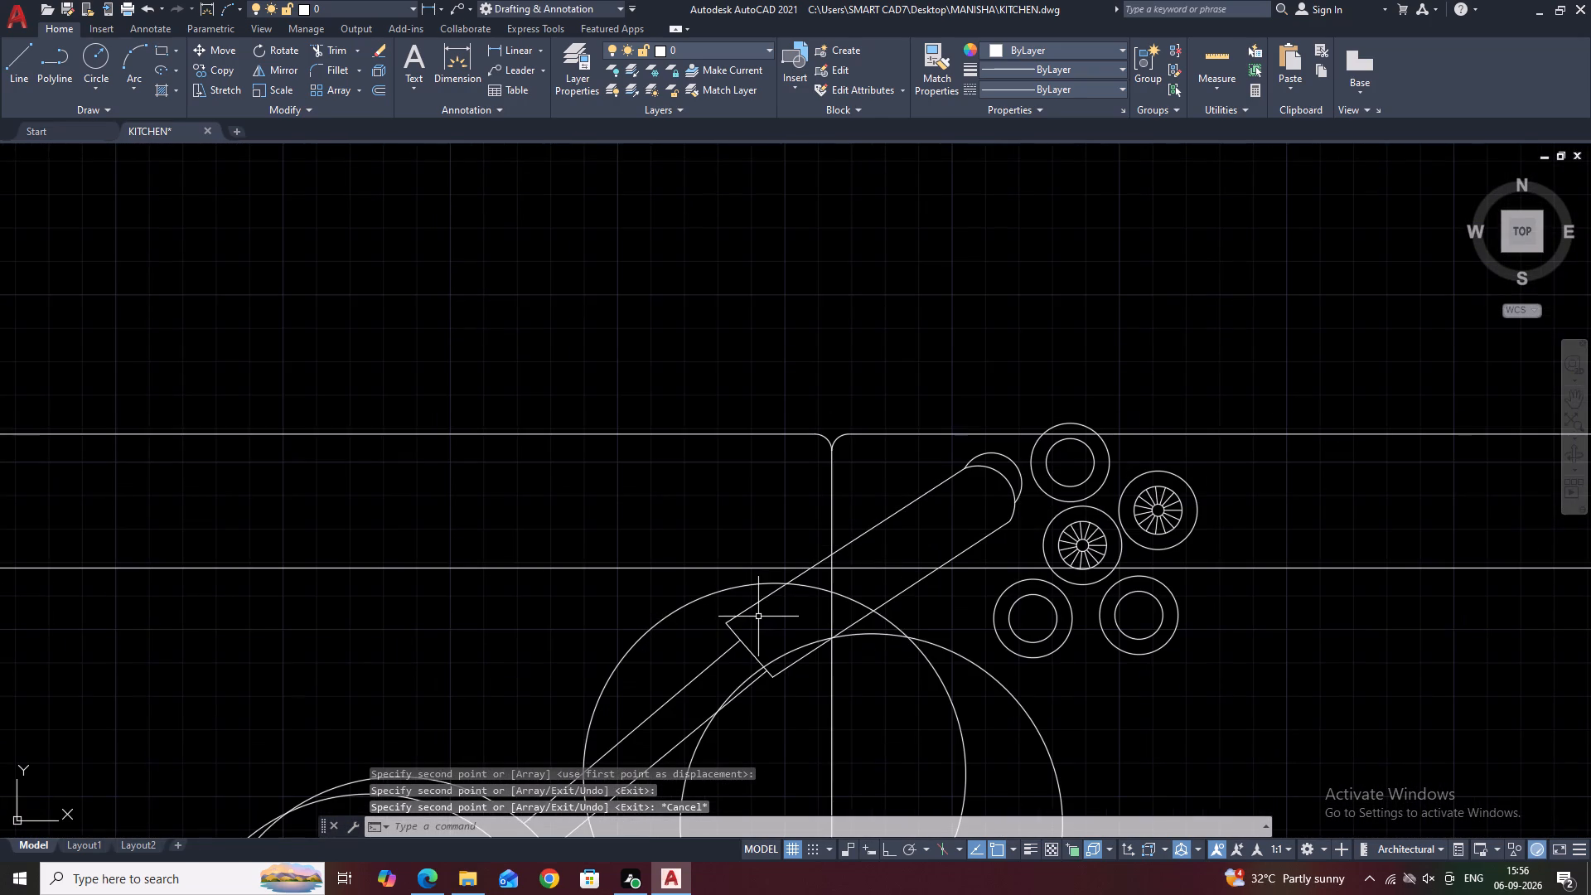
key(l)
key(space)
drag(660, 628, 654, 613)
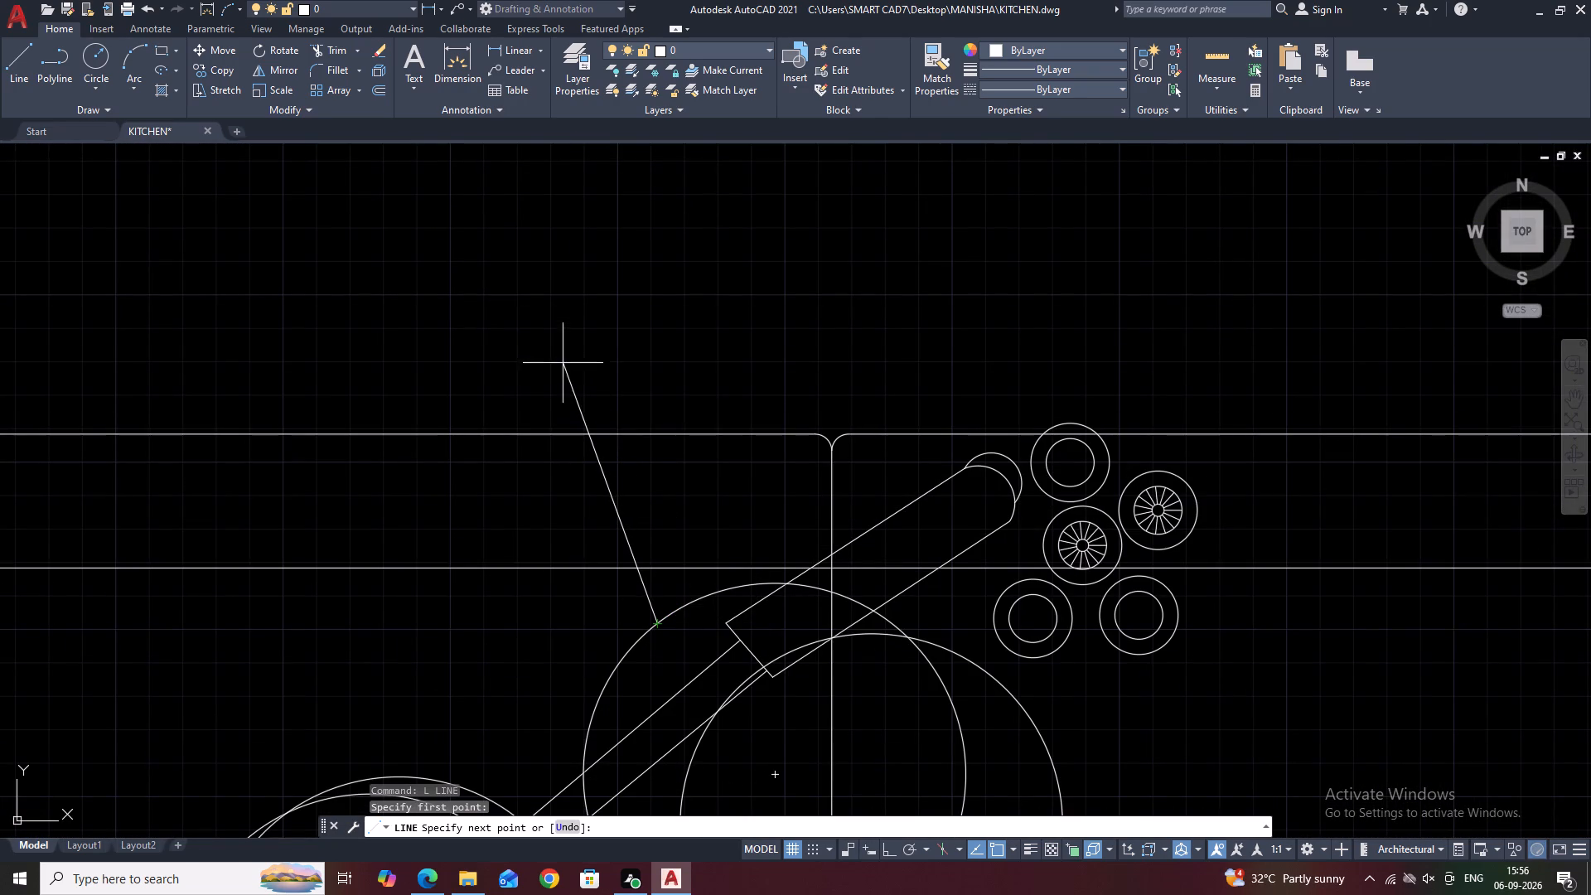
drag(549, 330, 550, 322)
key(Escape)
Copy the slanted line a short distance right along the circle's edge to form the second side of the handle.
click(571, 380)
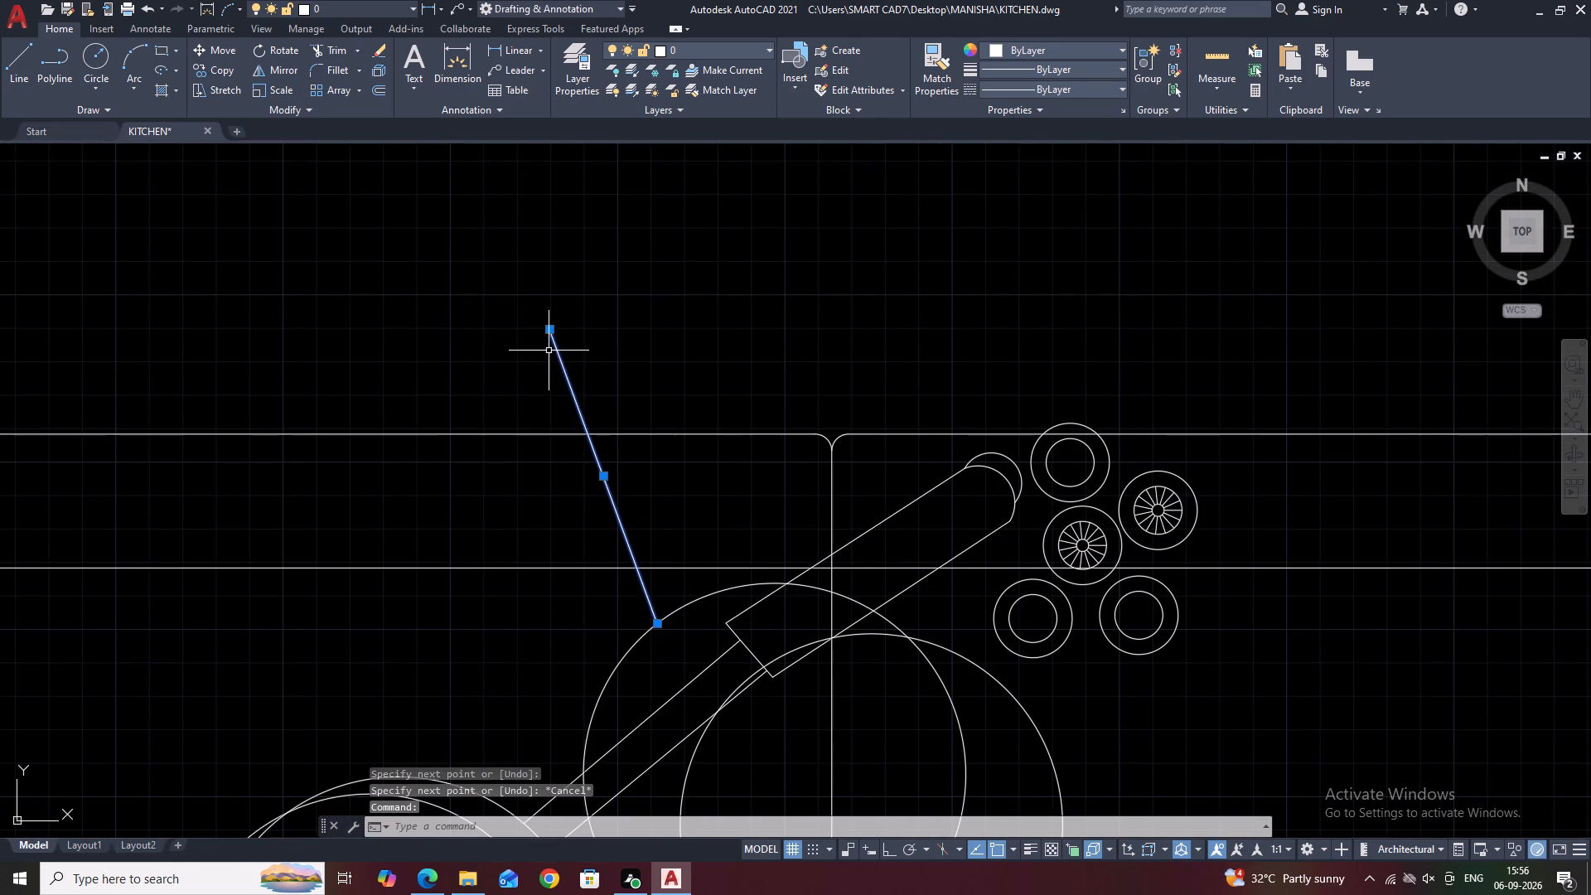
text(CO)
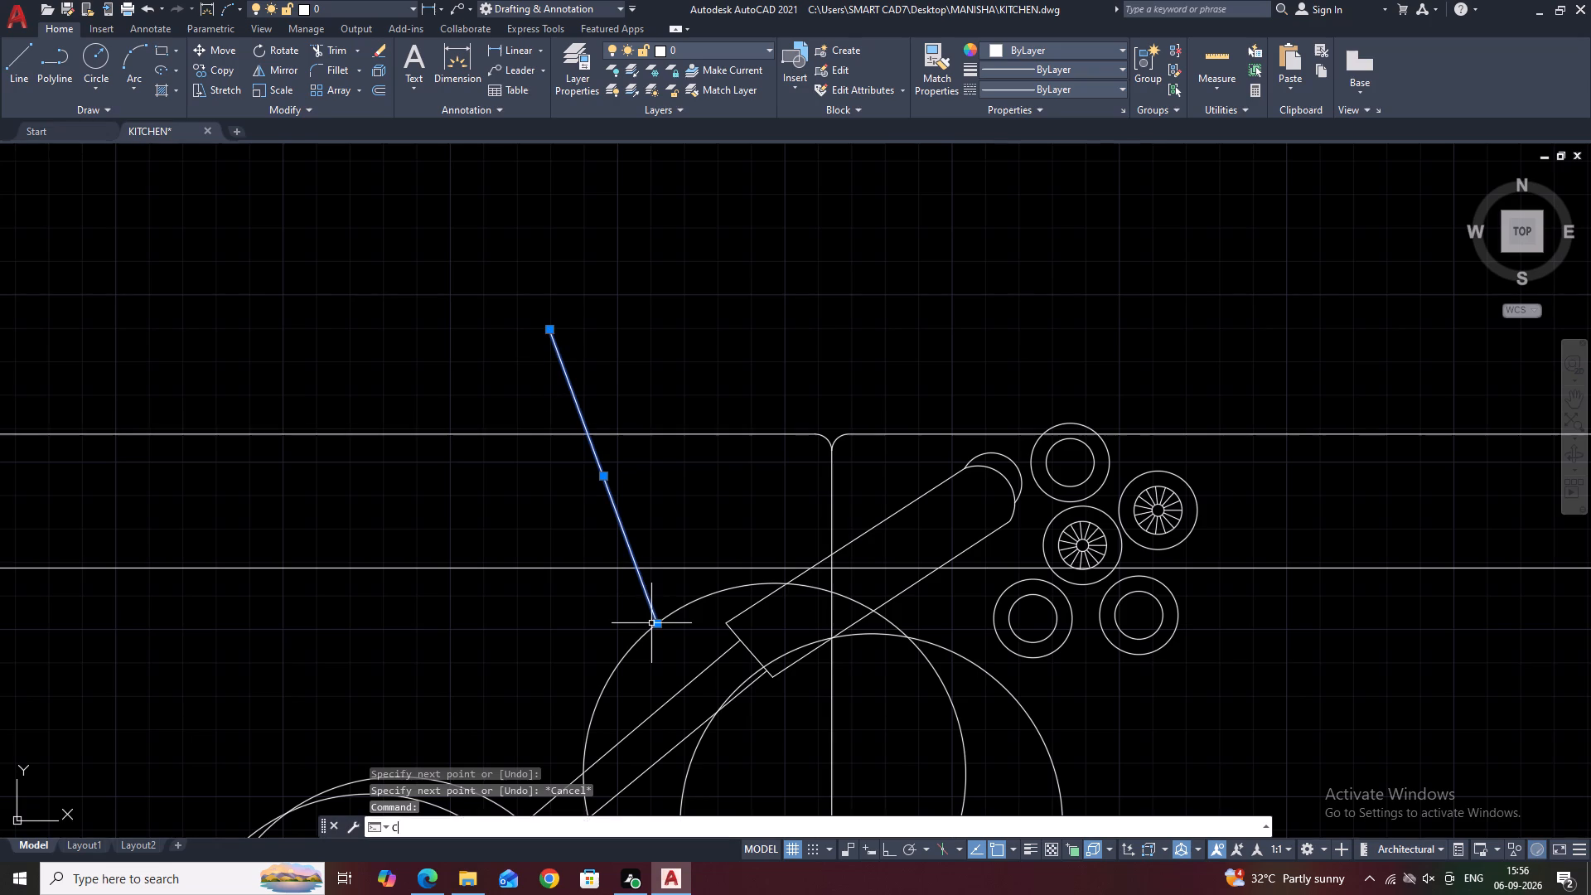
key(space)
click(660, 627)
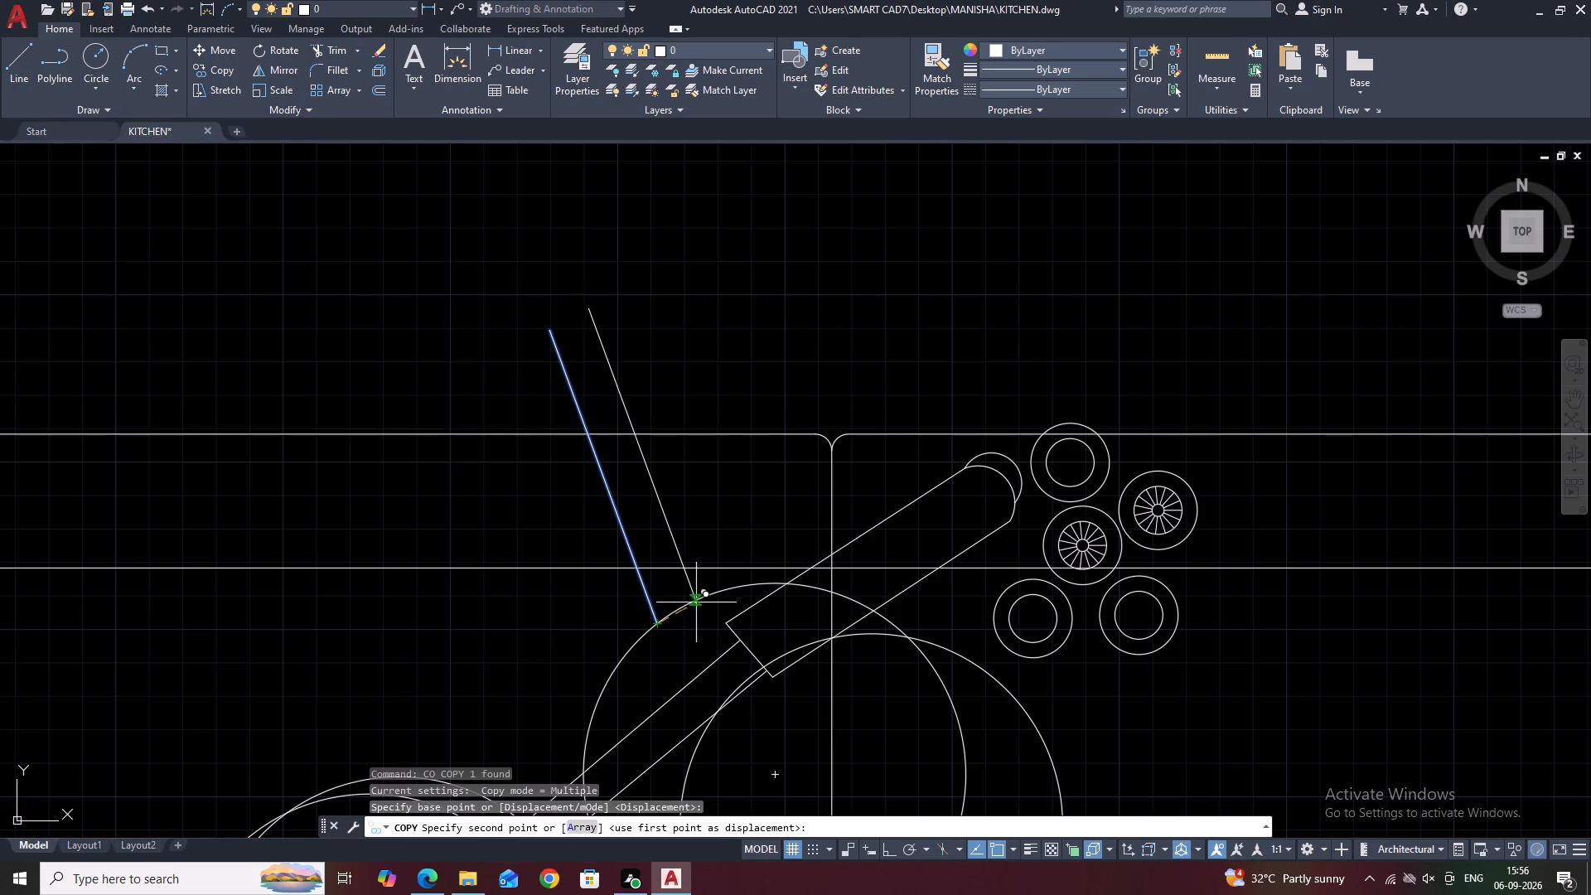
click(694, 602)
key(Escape)
Draw a three-point arc that rounds off the open upper end between the two handle lines.
middle_drag(636, 503, 694, 610)
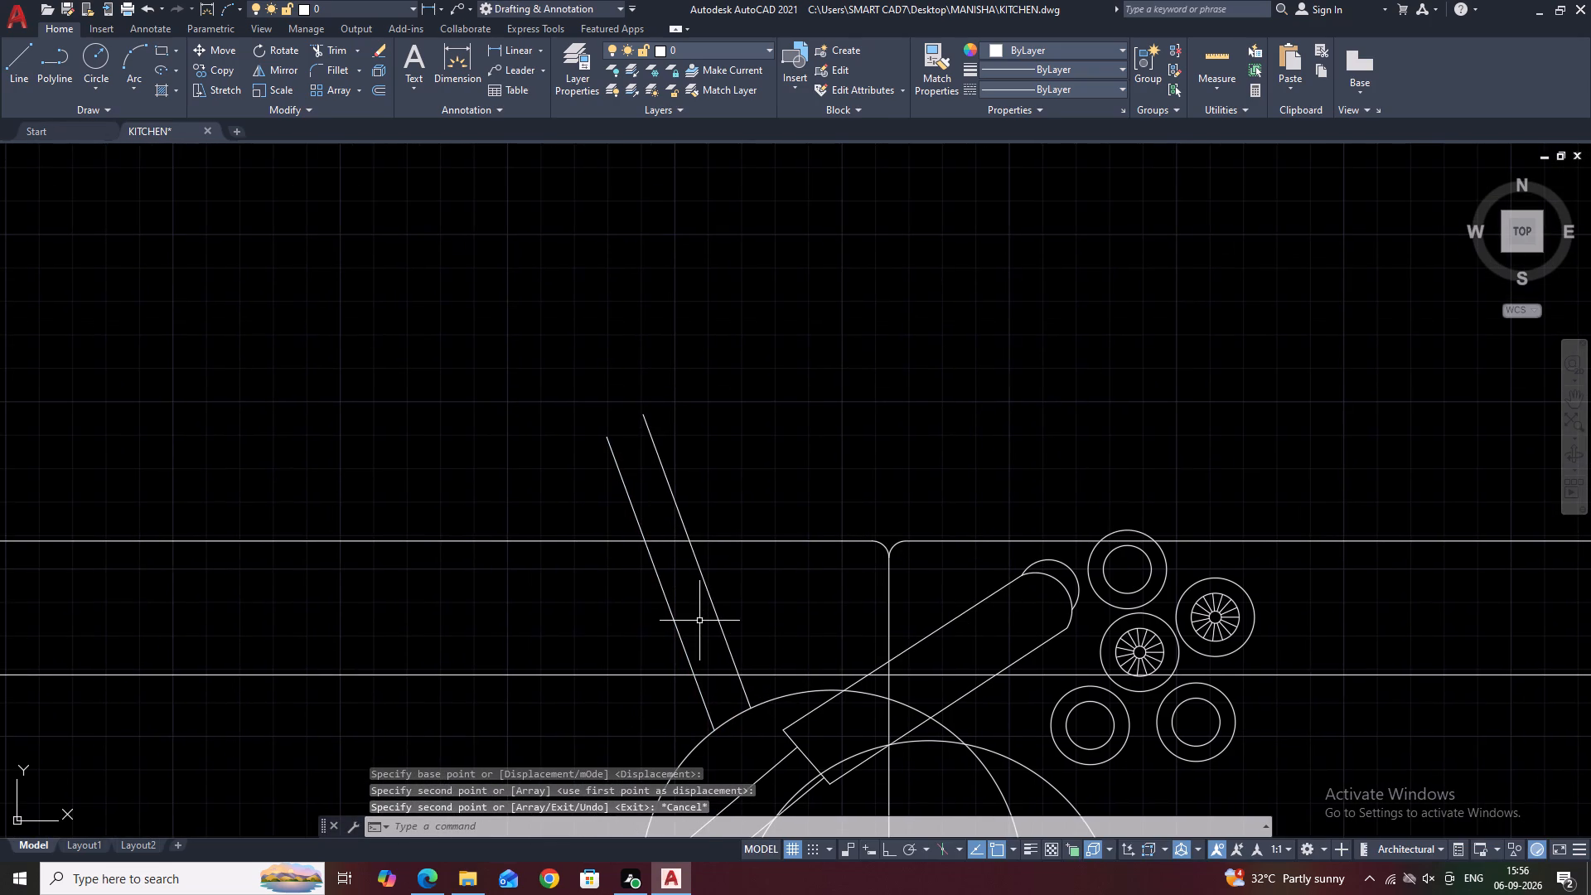
text(A)
key(space)
click(609, 433)
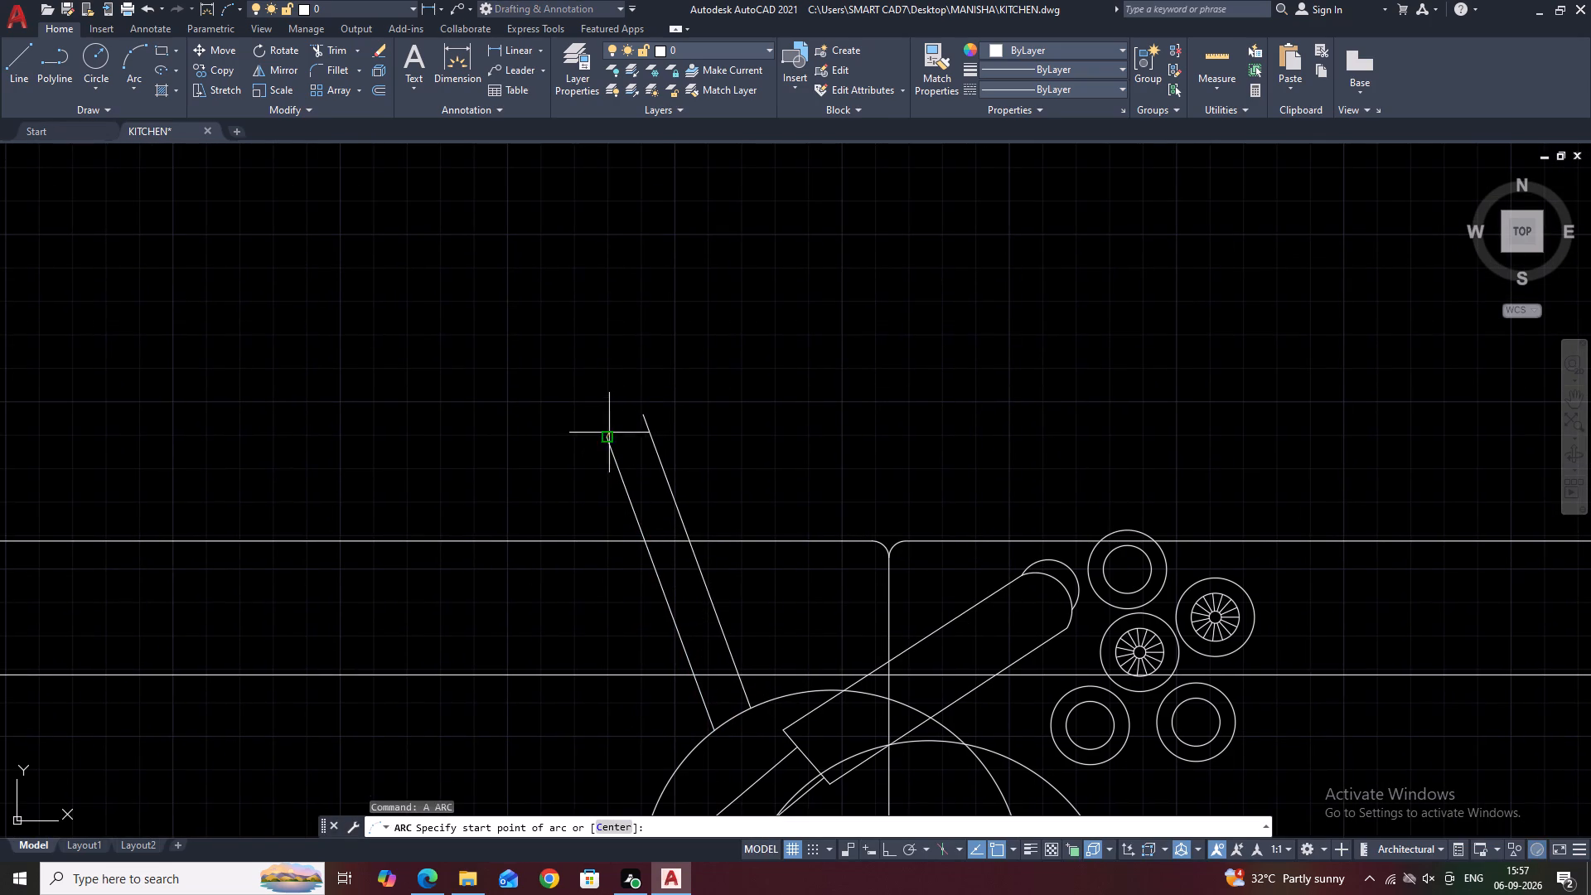
click(648, 415)
click(650, 432)
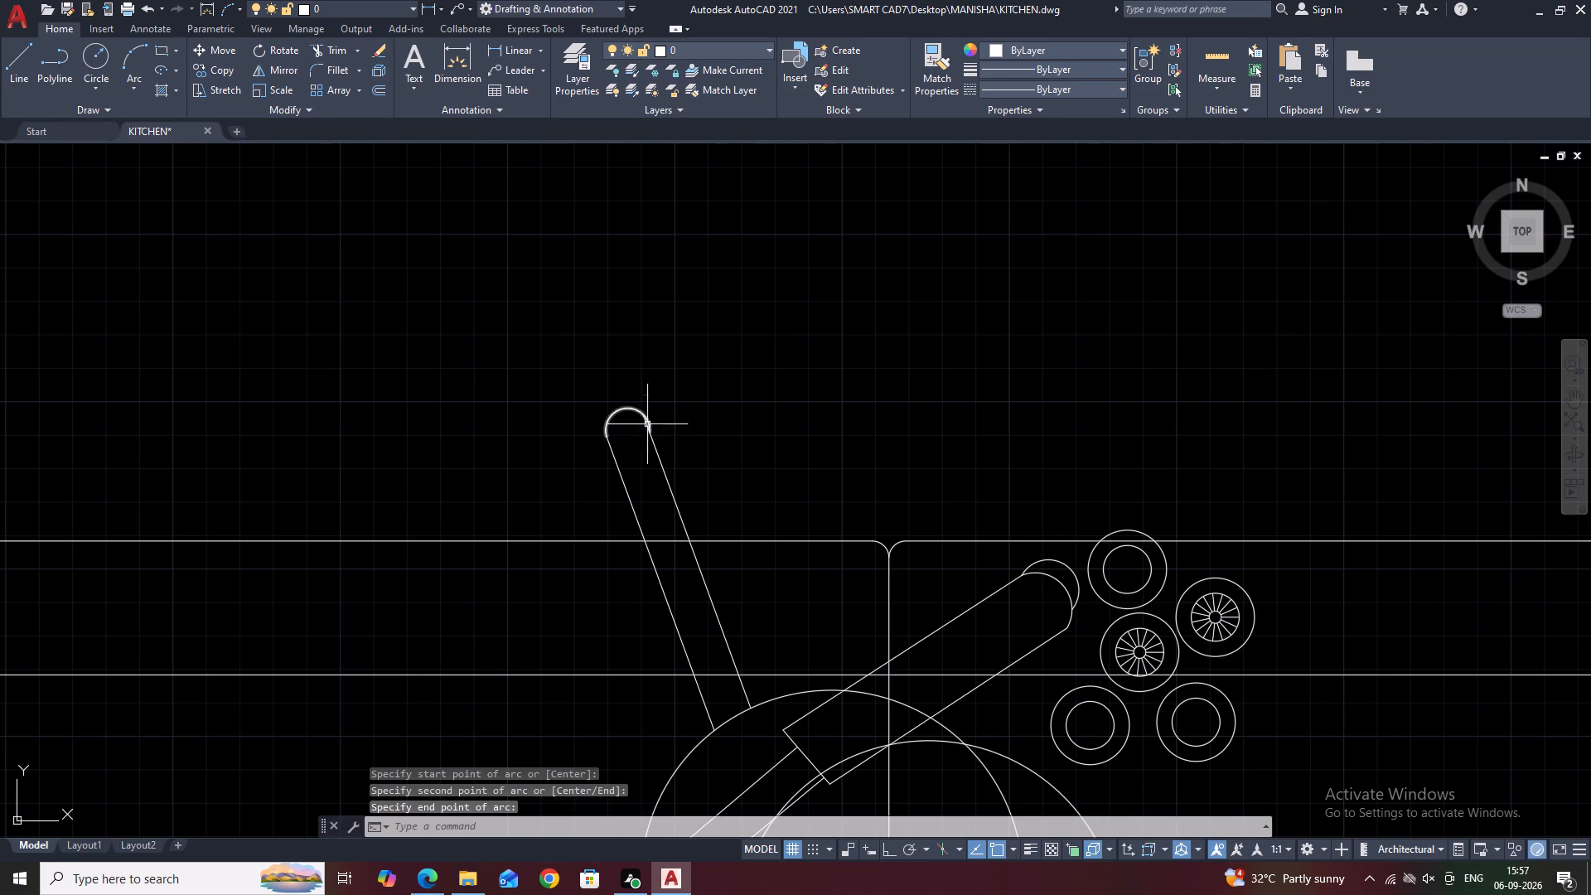
Trim the part of the end arc that bulges beyond the handle's right line.
text(TR)
key(space)
scroll(641, 421, up, 2)
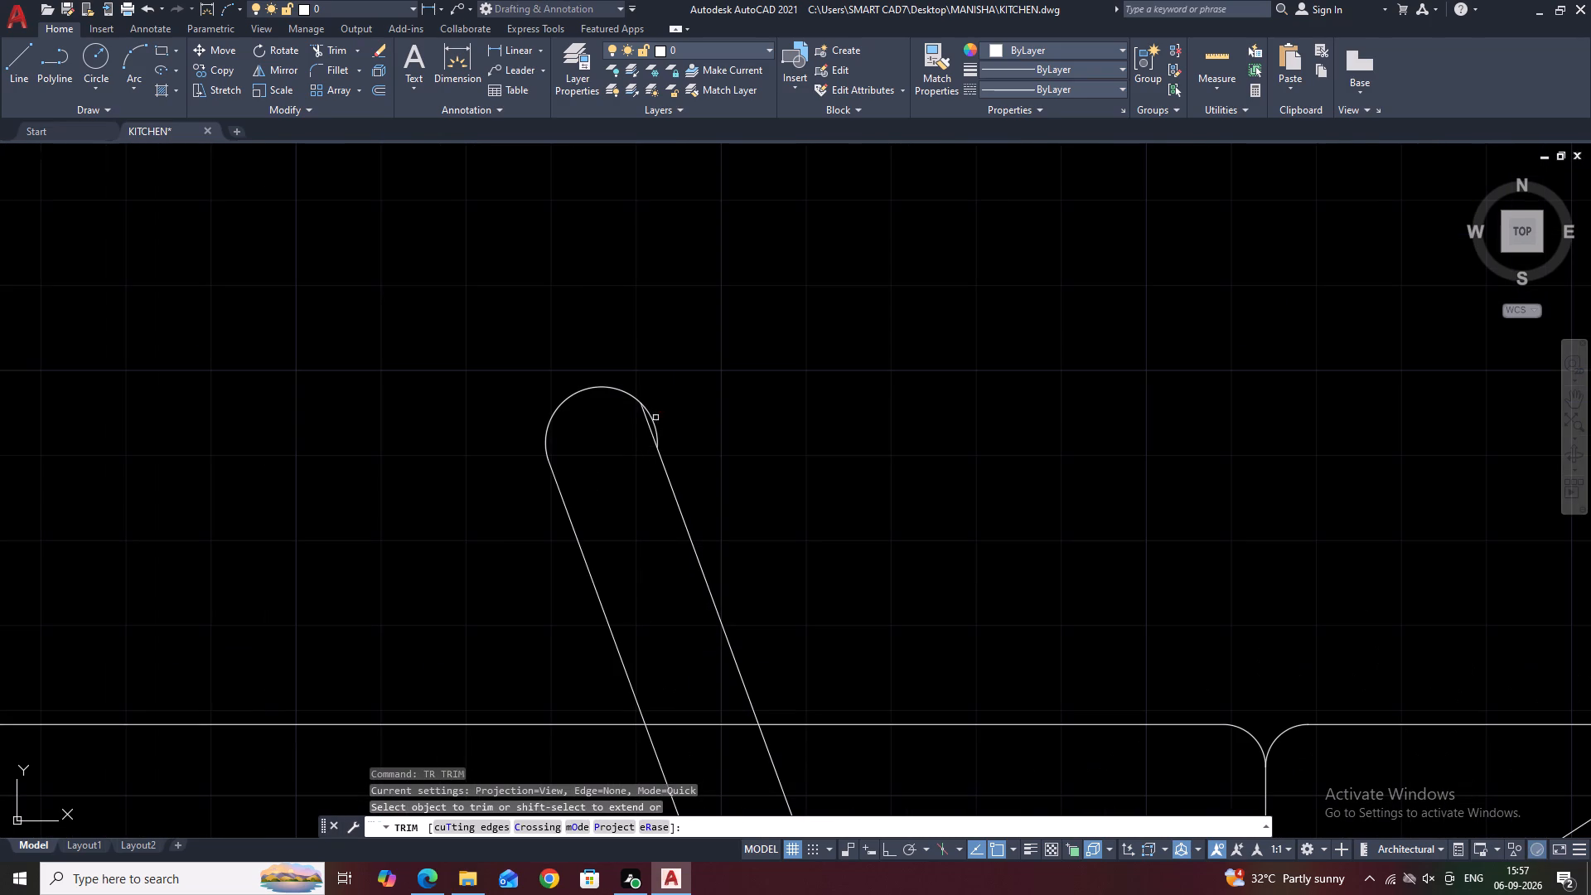
click(655, 419)
key(Escape)
Draw a small hanging-hole circle inside the rounded upper end of the new handle.
scroll(448, 423, down, 3)
scroll(566, 526, down, 1)
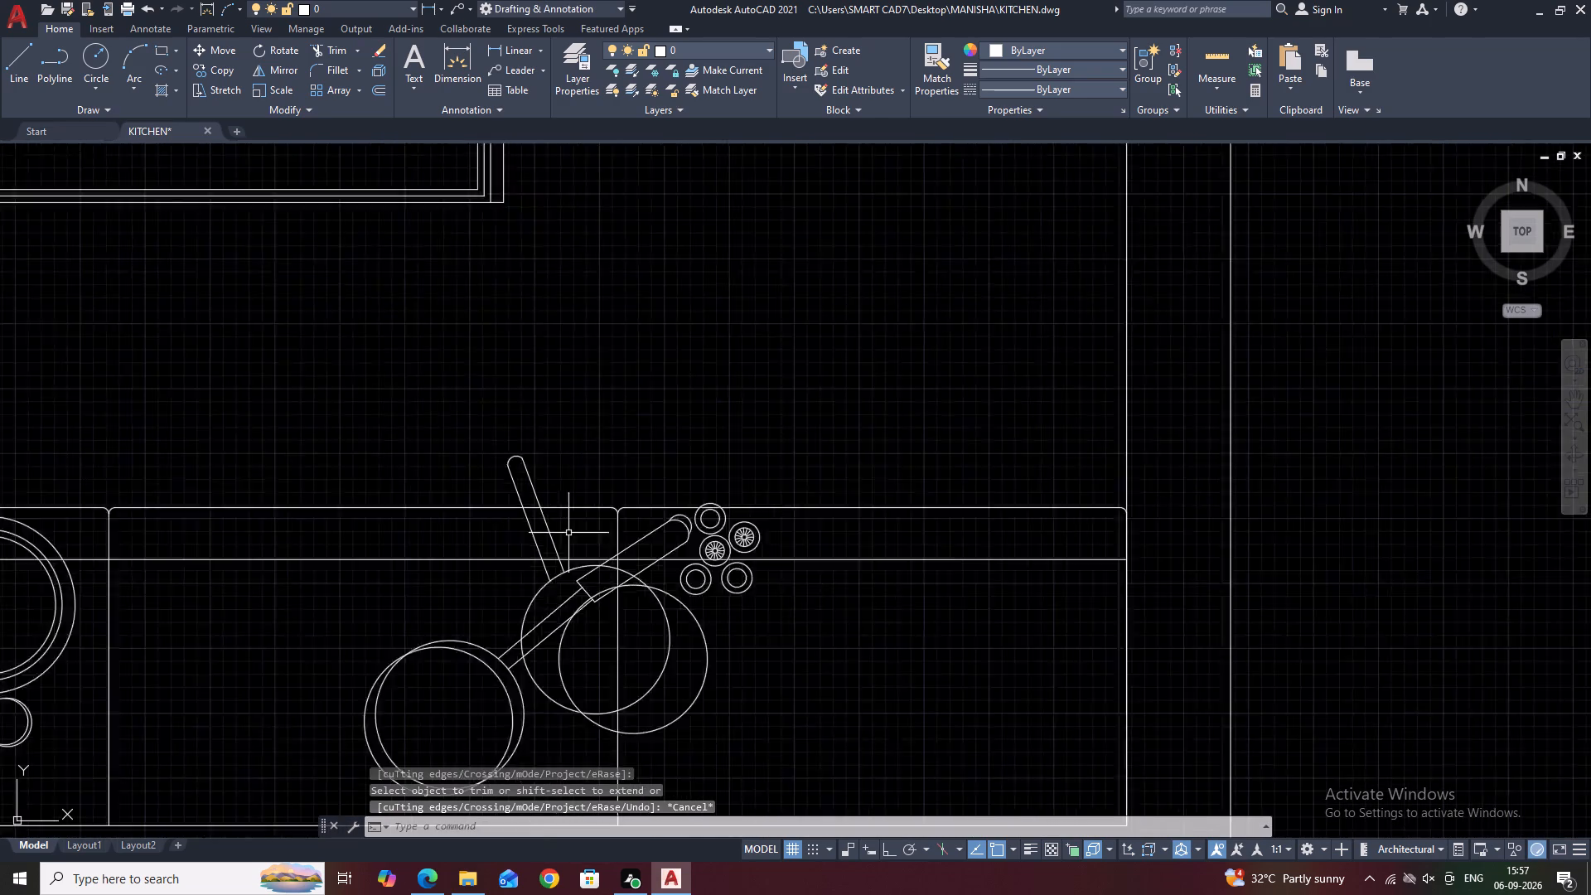
scroll(568, 533, down, 2)
middle_drag(651, 631, 684, 689)
text(C)
key(space)
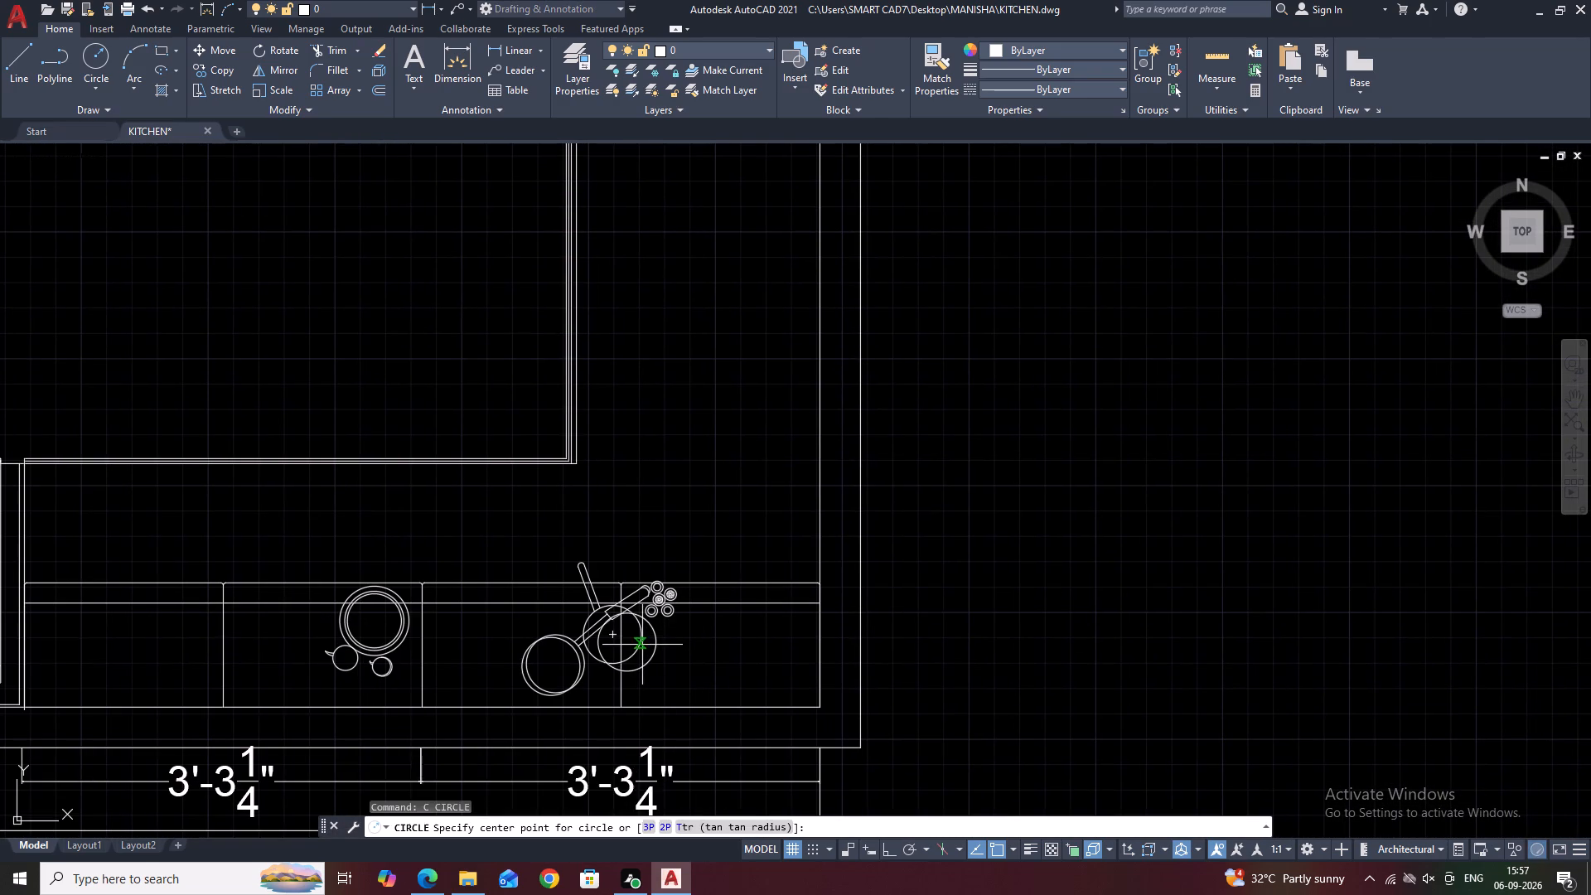
scroll(620, 608, up, 2)
scroll(540, 535, up, 5)
click(467, 352)
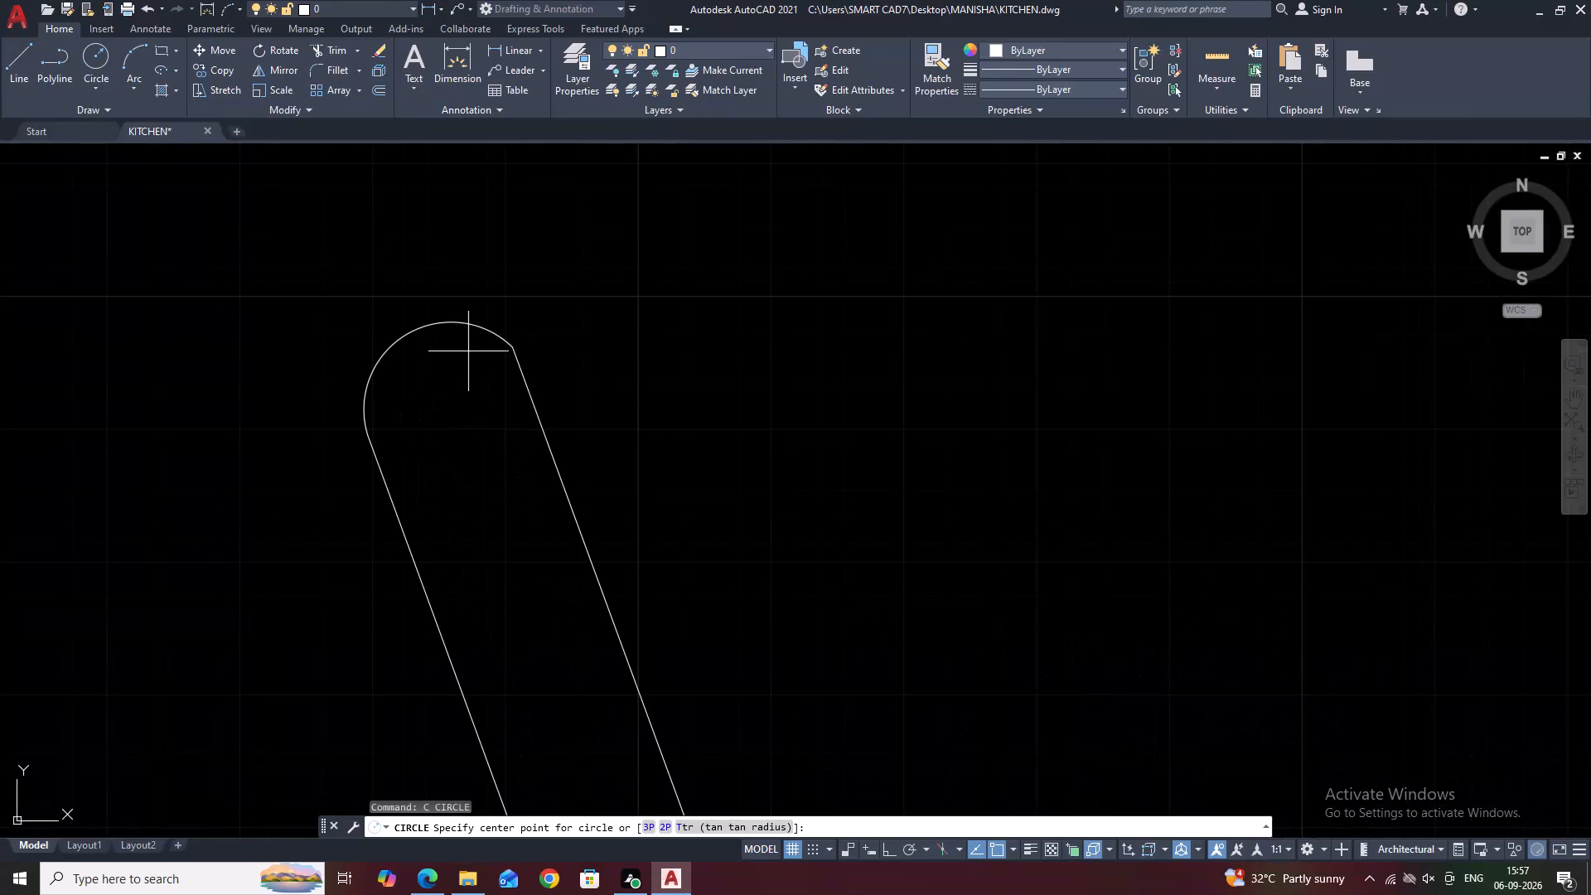
click(476, 365)
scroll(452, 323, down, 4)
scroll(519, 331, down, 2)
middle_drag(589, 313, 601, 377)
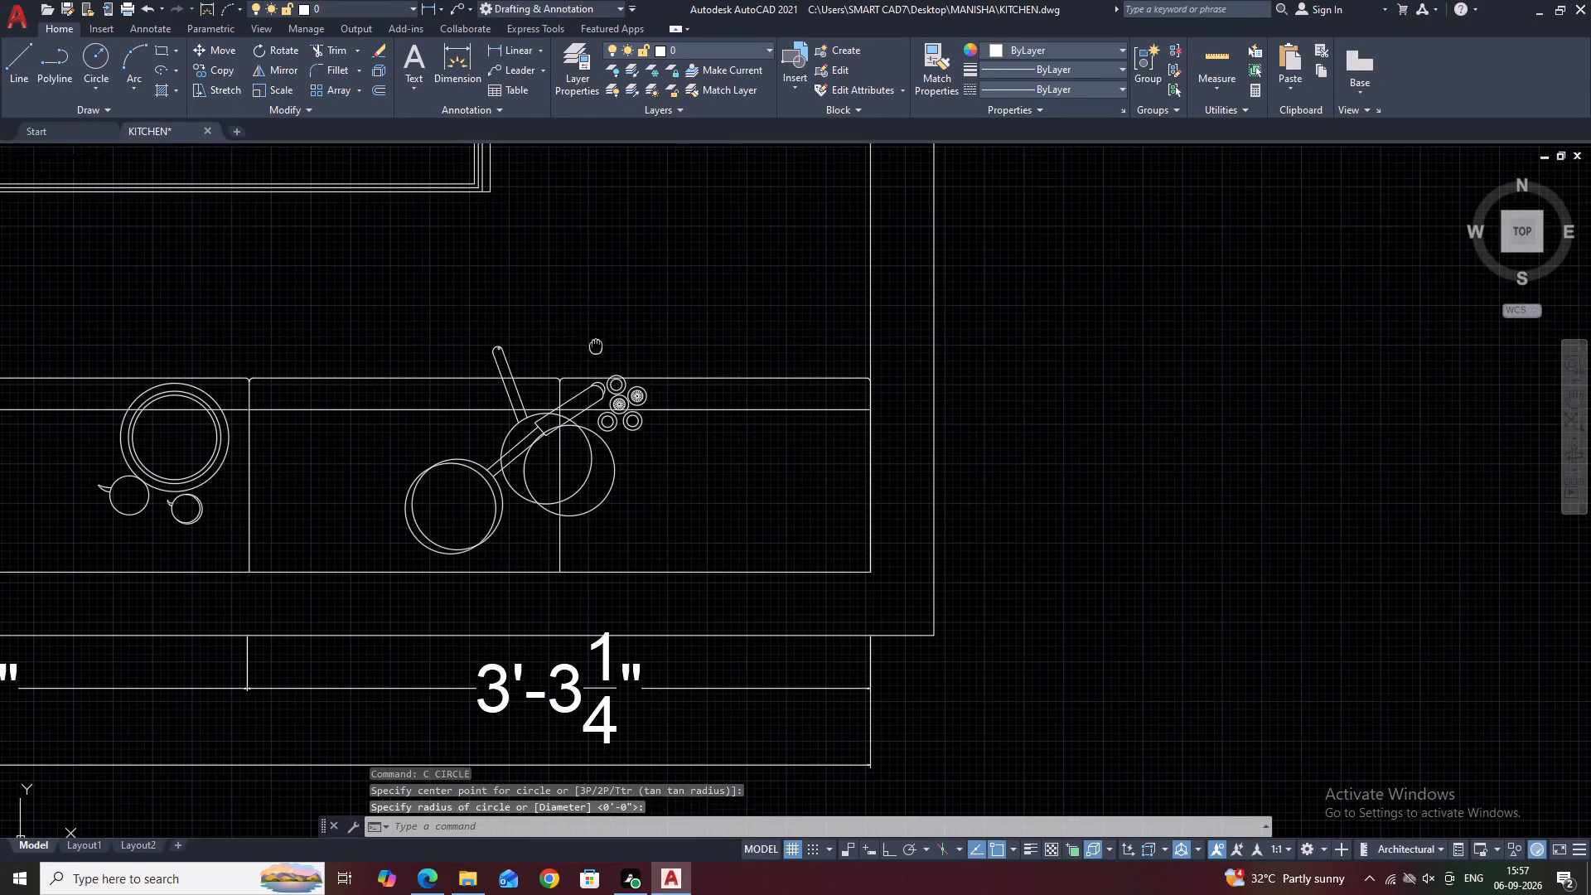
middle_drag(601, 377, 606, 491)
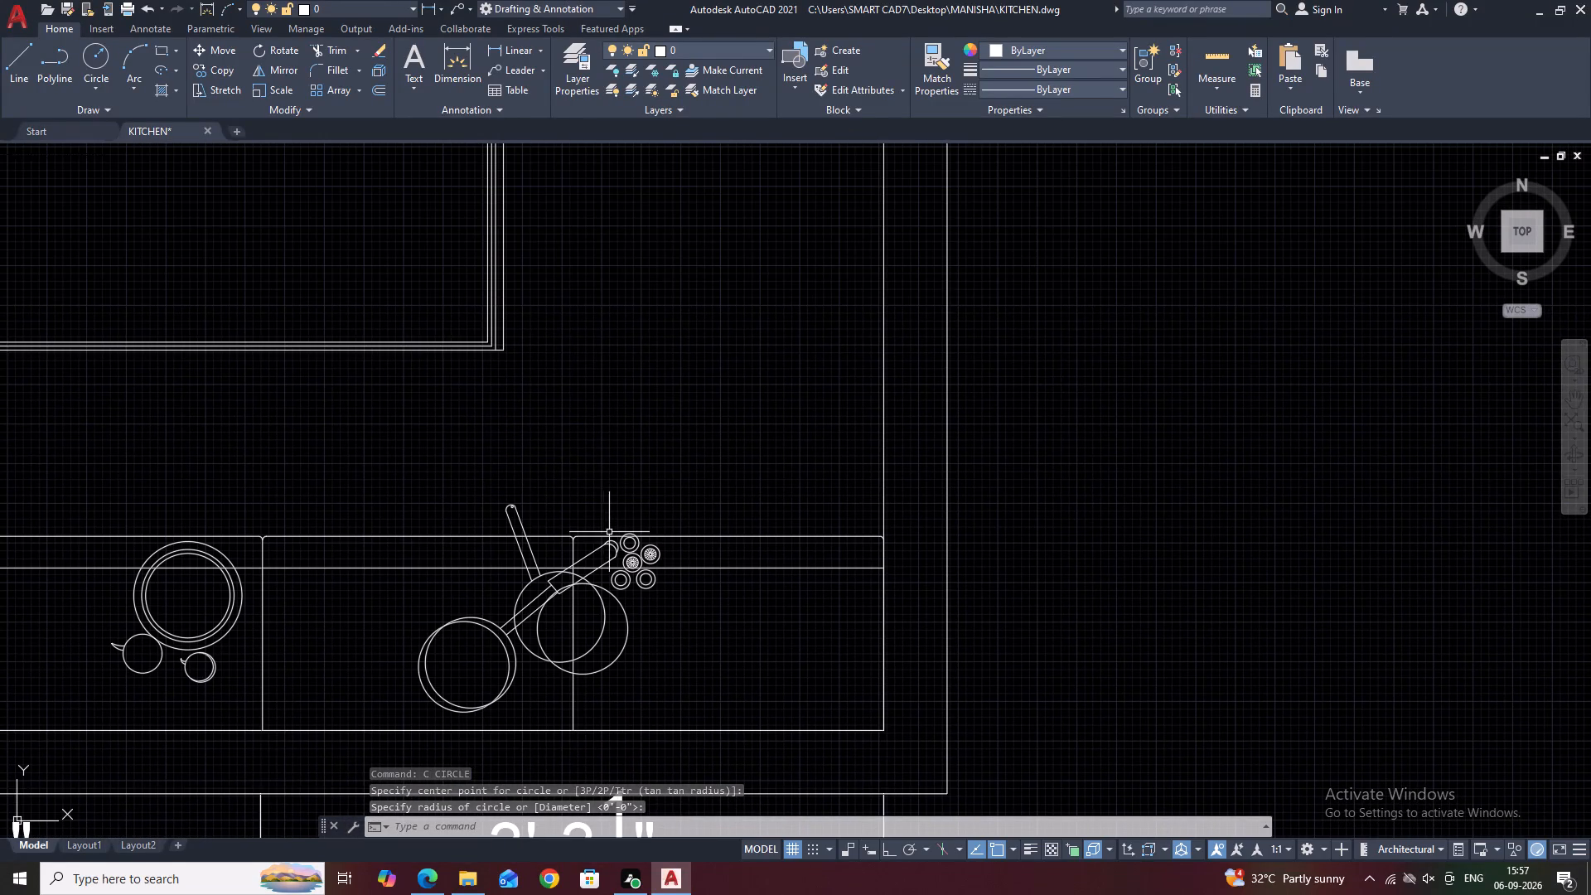
Draw a narrow, slightly slanted handle outline of three connected lines rising from the top edge of the rightmost overlapping pan circle.
scroll(614, 552, up, 2)
scroll(576, 663, down, 2)
text(L)
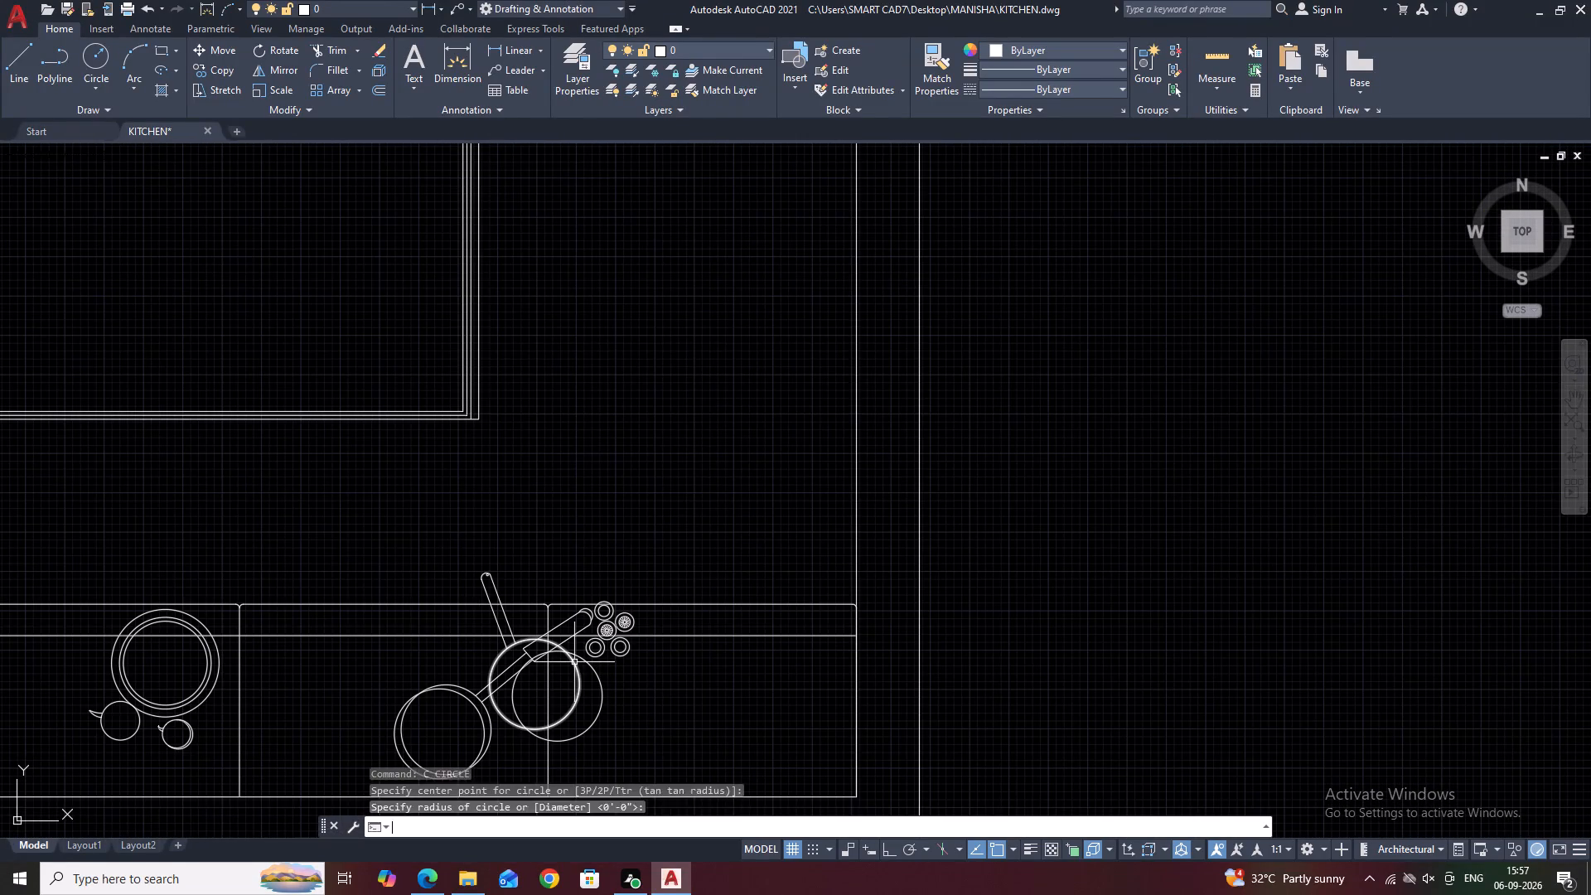
key(space)
scroll(561, 645, up, 2)
click(573, 669)
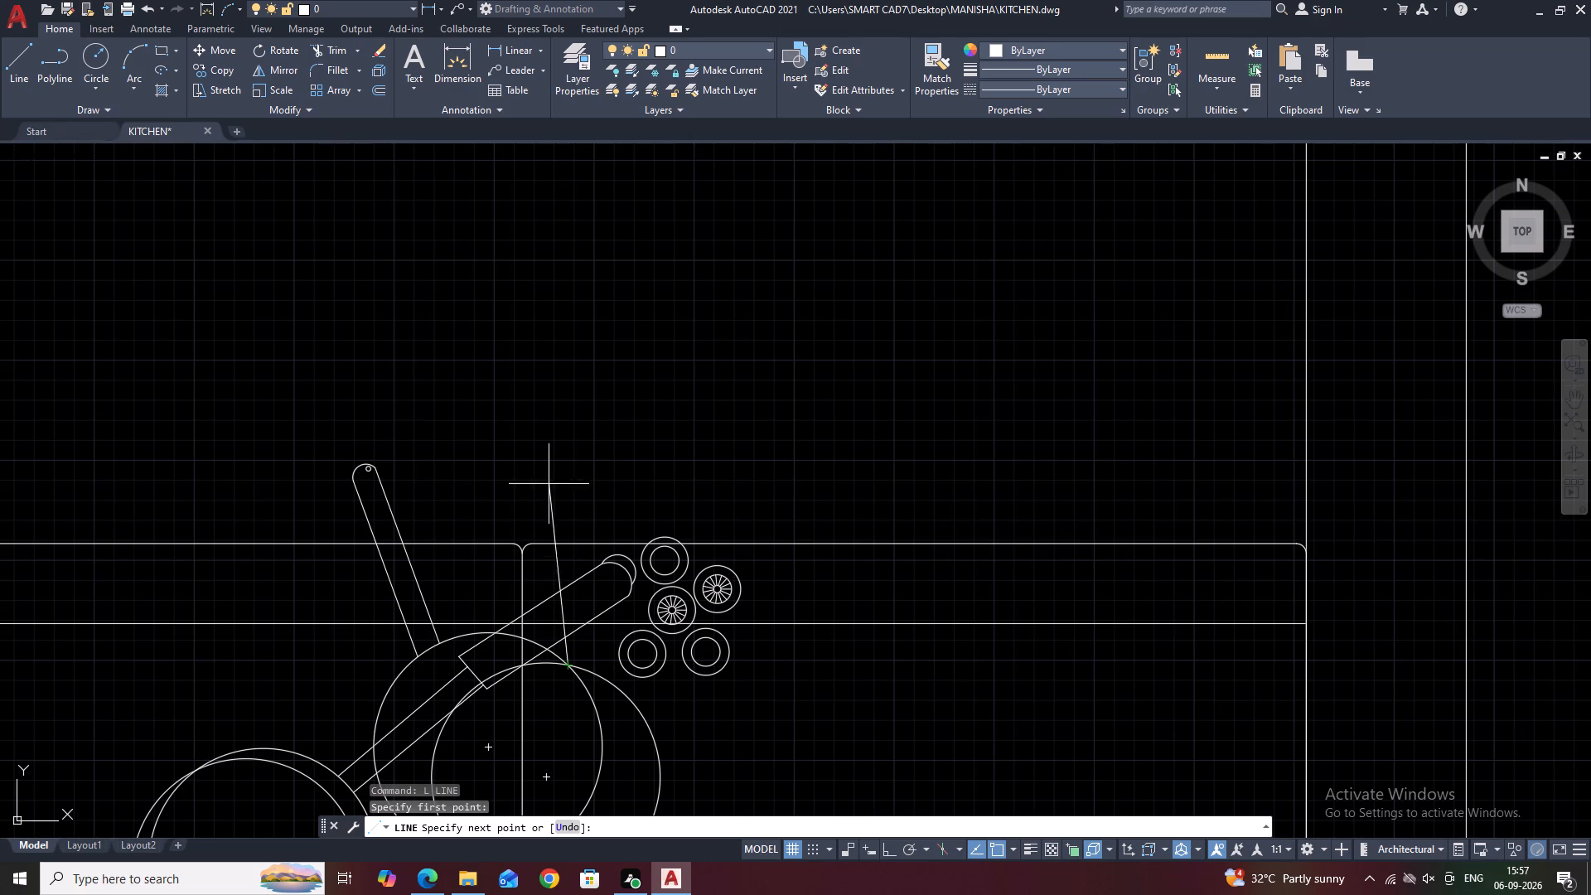
click(550, 459)
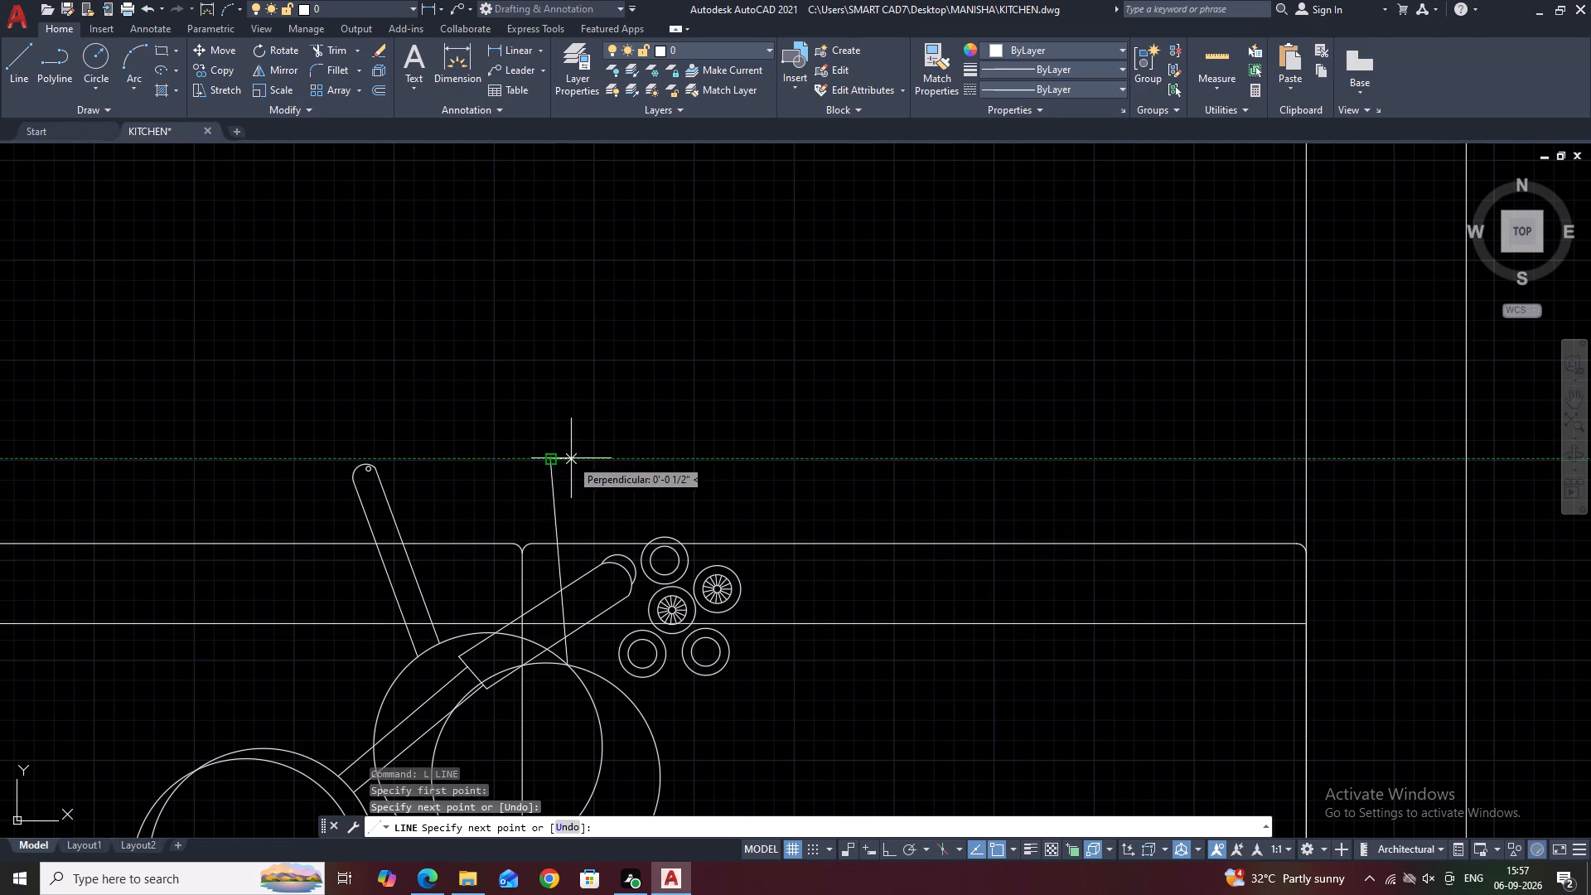
click(571, 458)
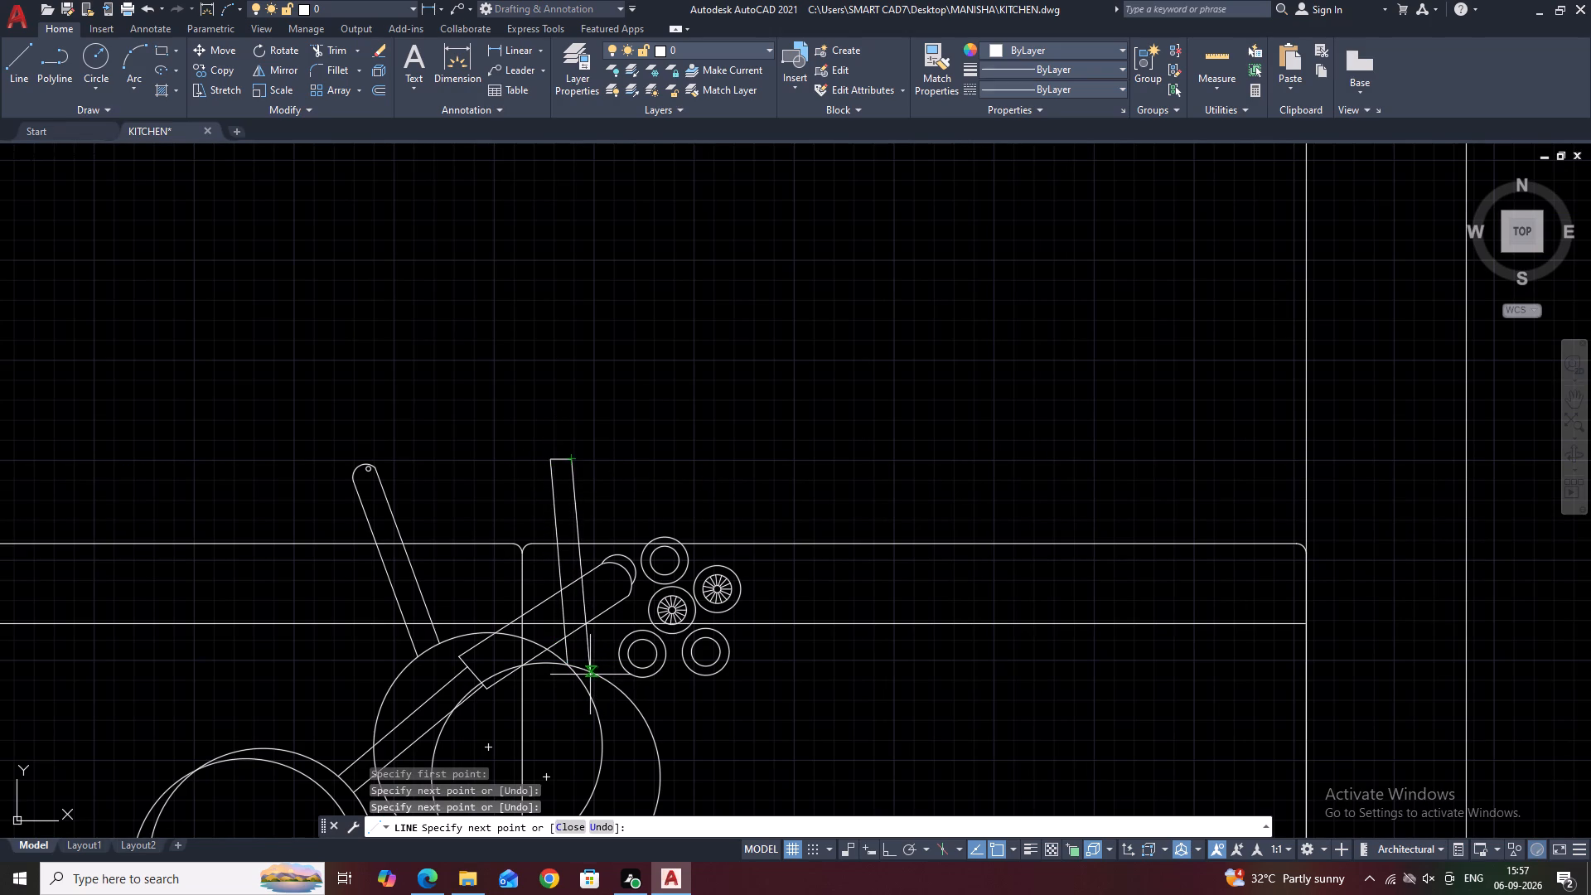
click(590, 675)
key(Escape)
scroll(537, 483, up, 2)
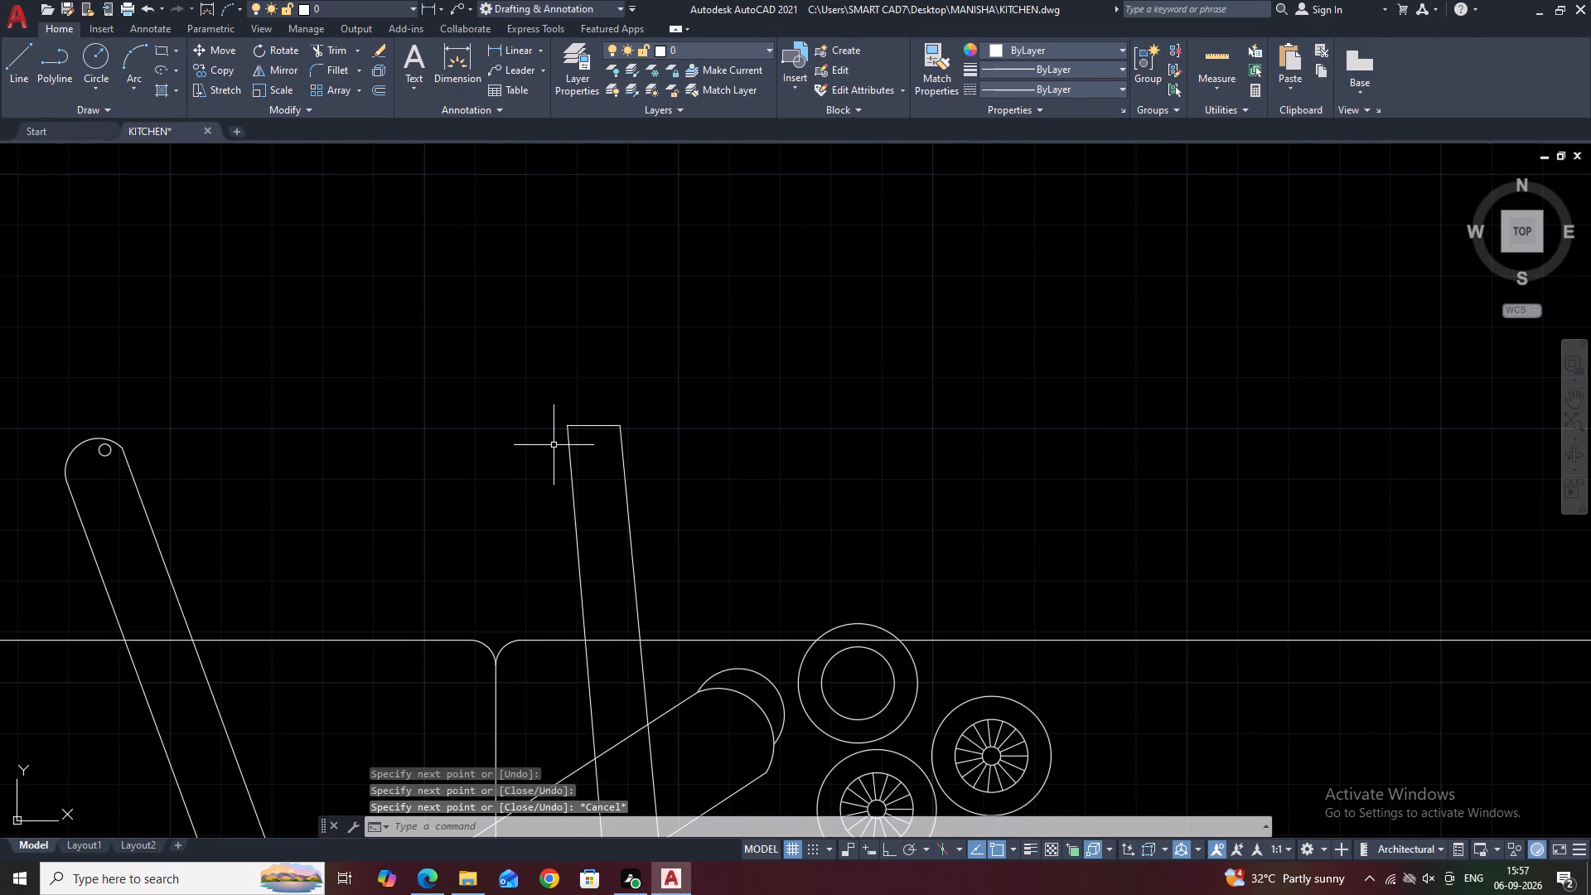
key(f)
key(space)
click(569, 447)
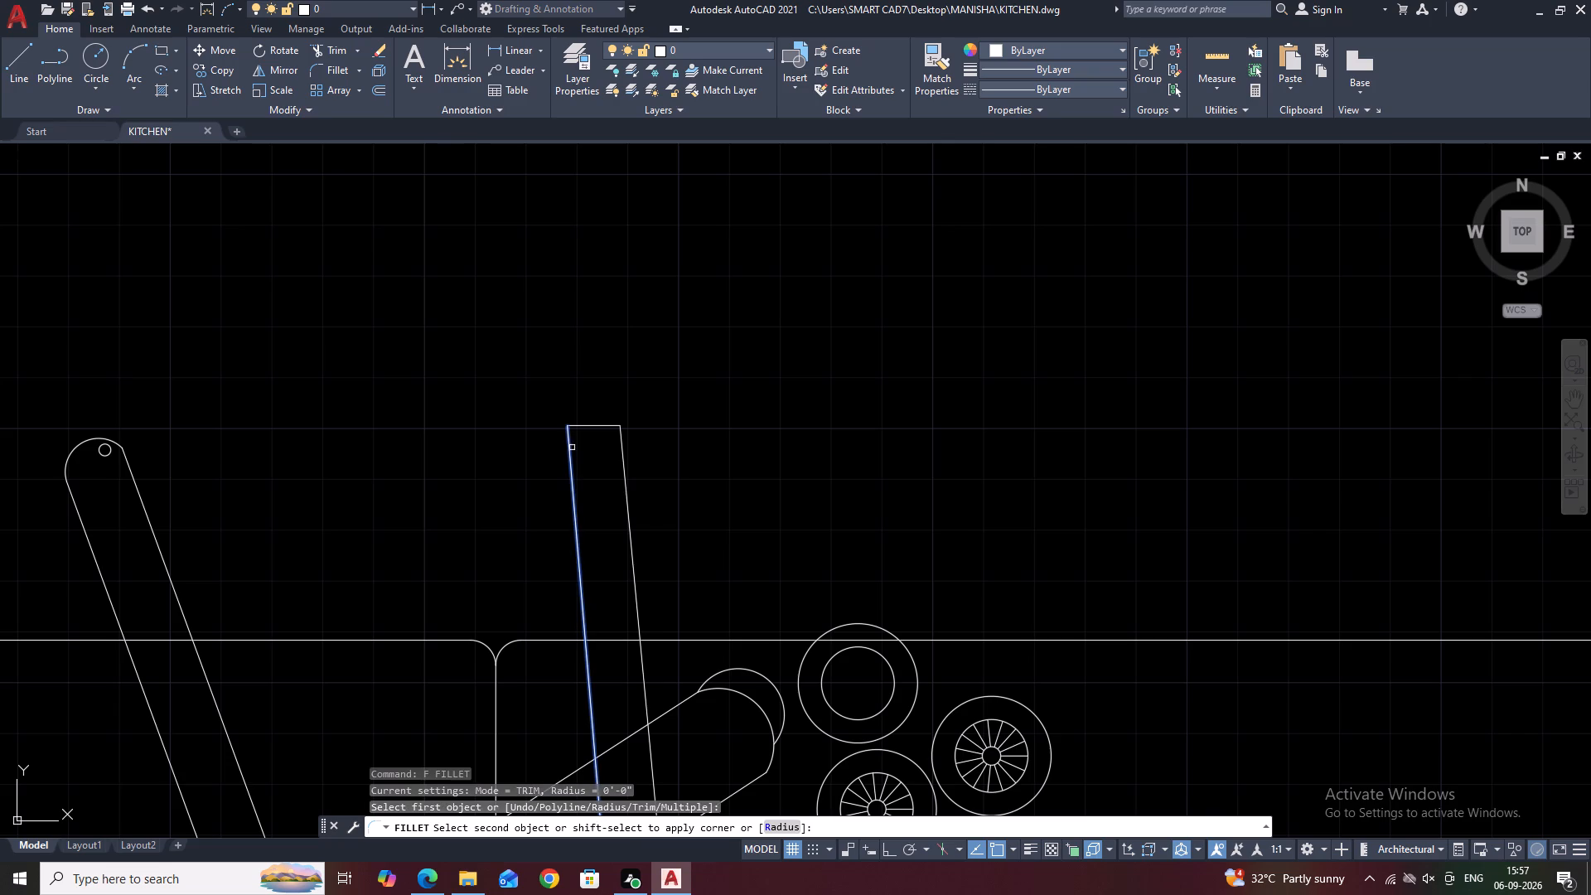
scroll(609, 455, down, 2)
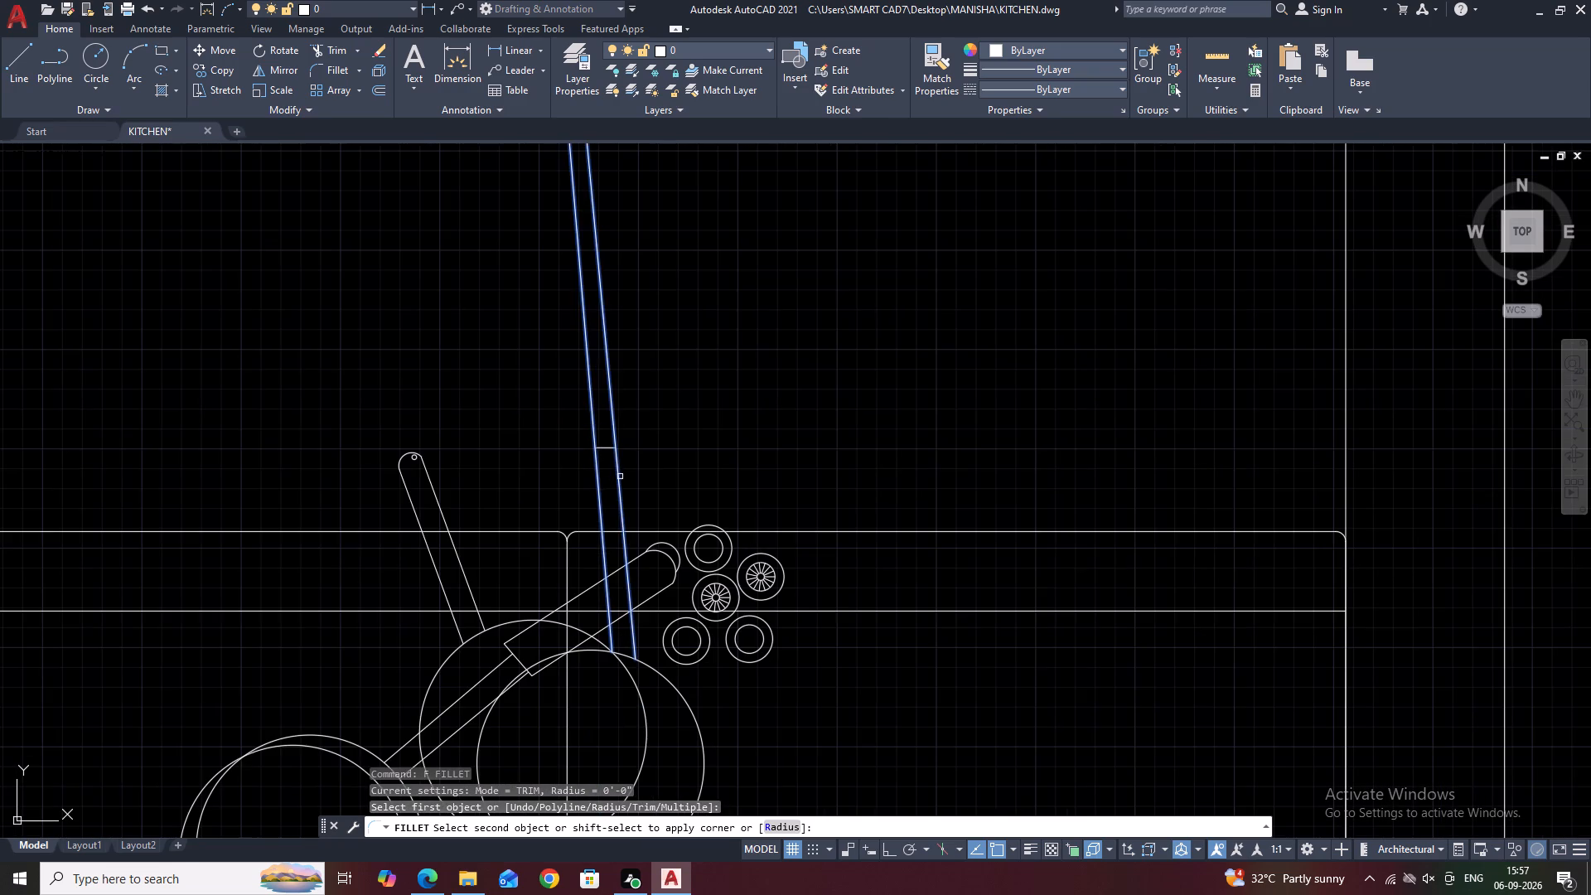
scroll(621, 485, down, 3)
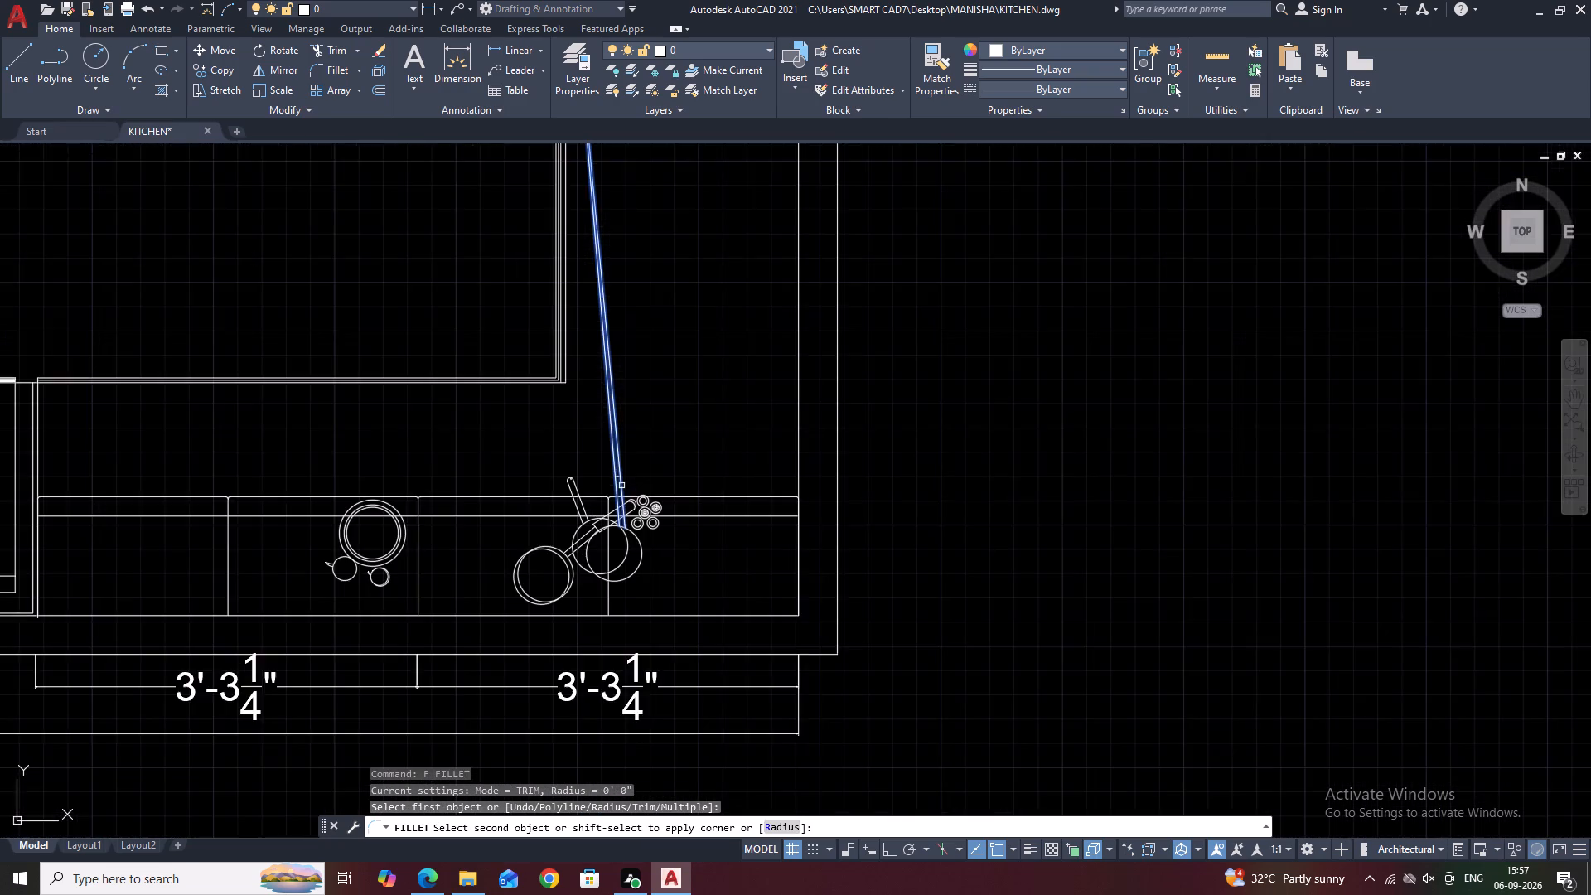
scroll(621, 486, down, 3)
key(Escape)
Draw a three-point arc bulging upward across the top end of the new square-ended handle.
scroll(607, 466, up, 5)
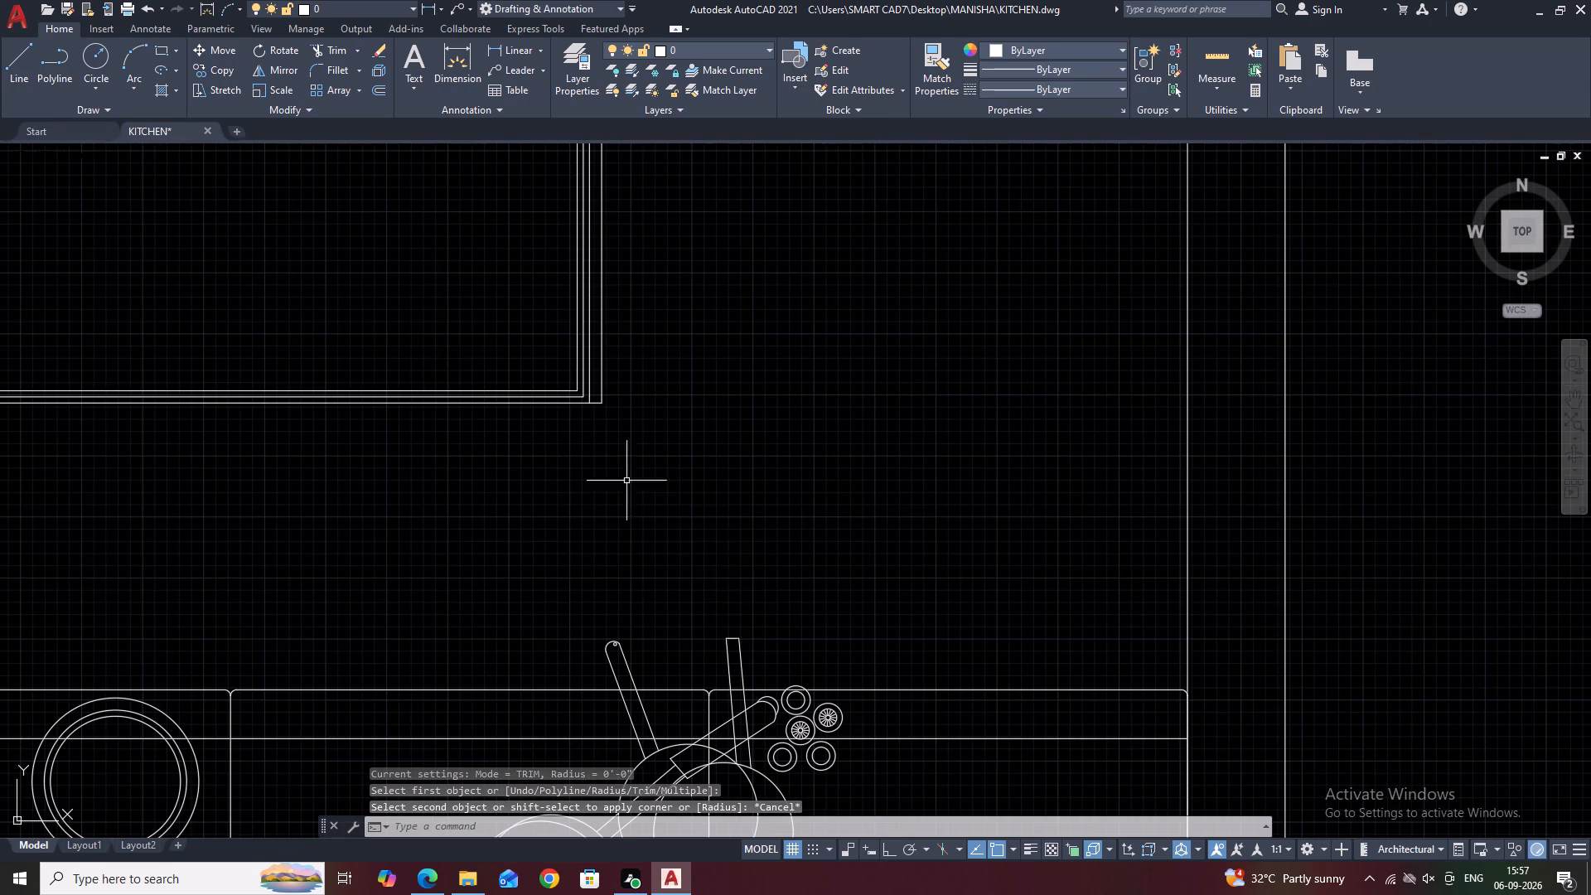
middle_drag(747, 625, 722, 501)
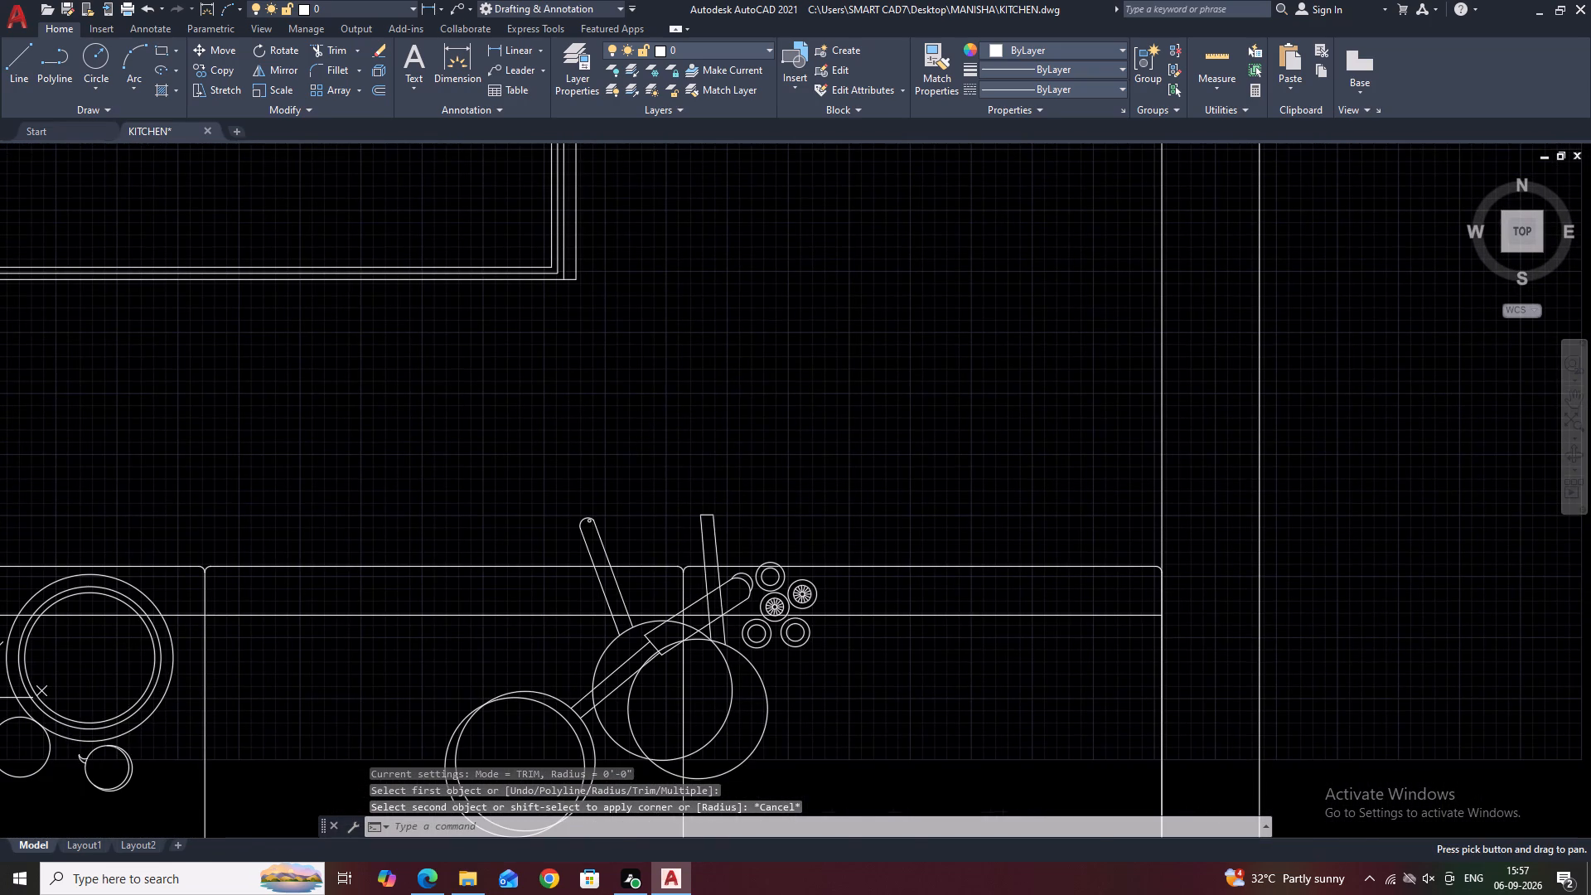
key(a)
key(space)
scroll(686, 521, up, 2)
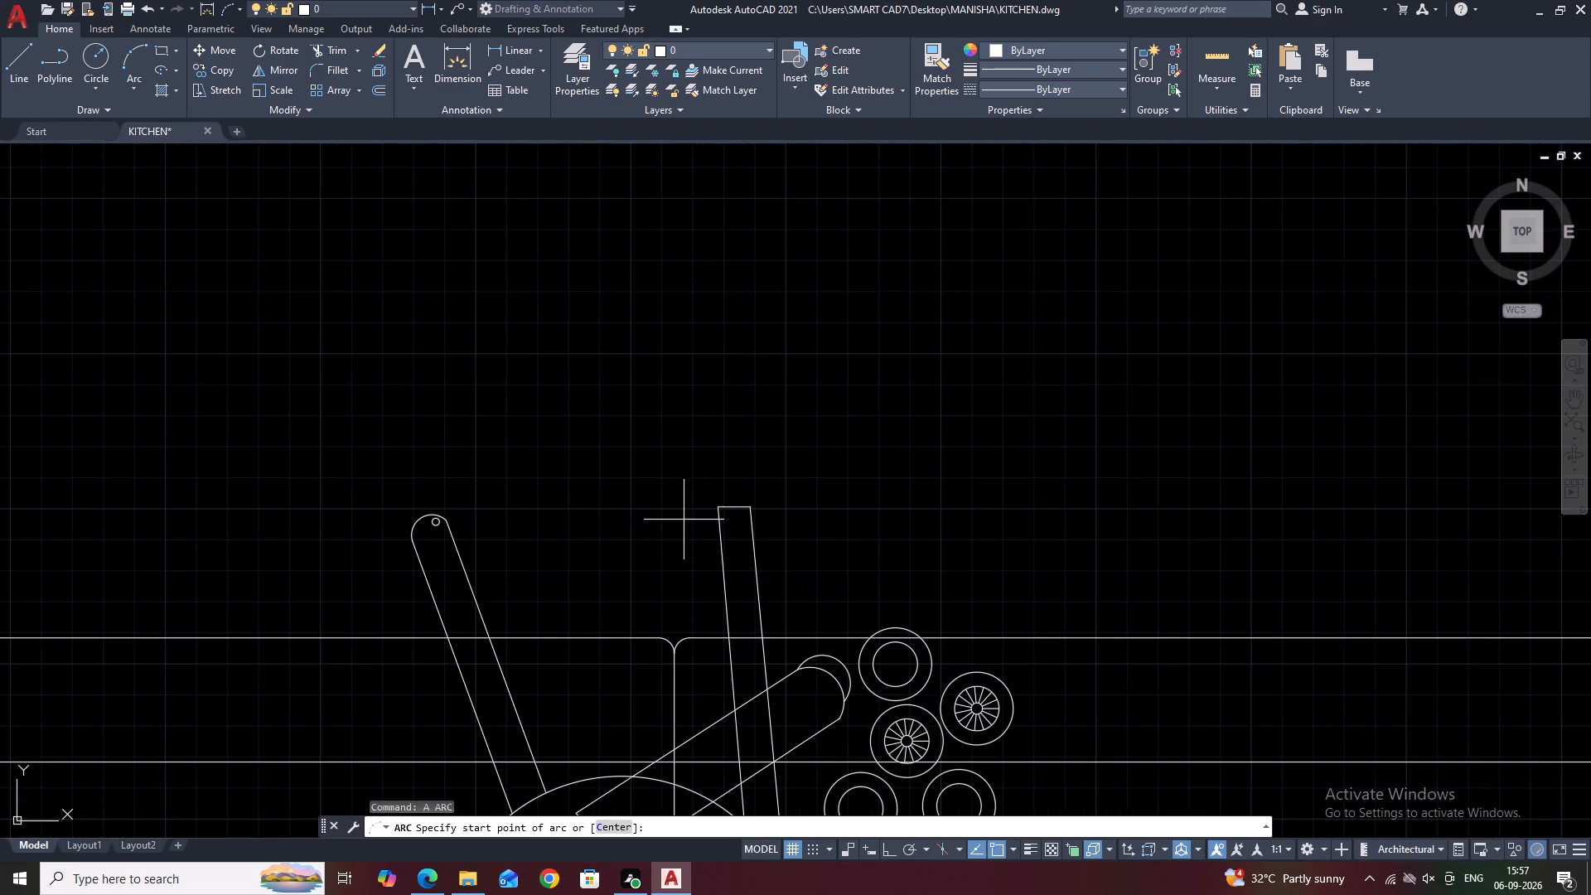
click(715, 505)
click(754, 506)
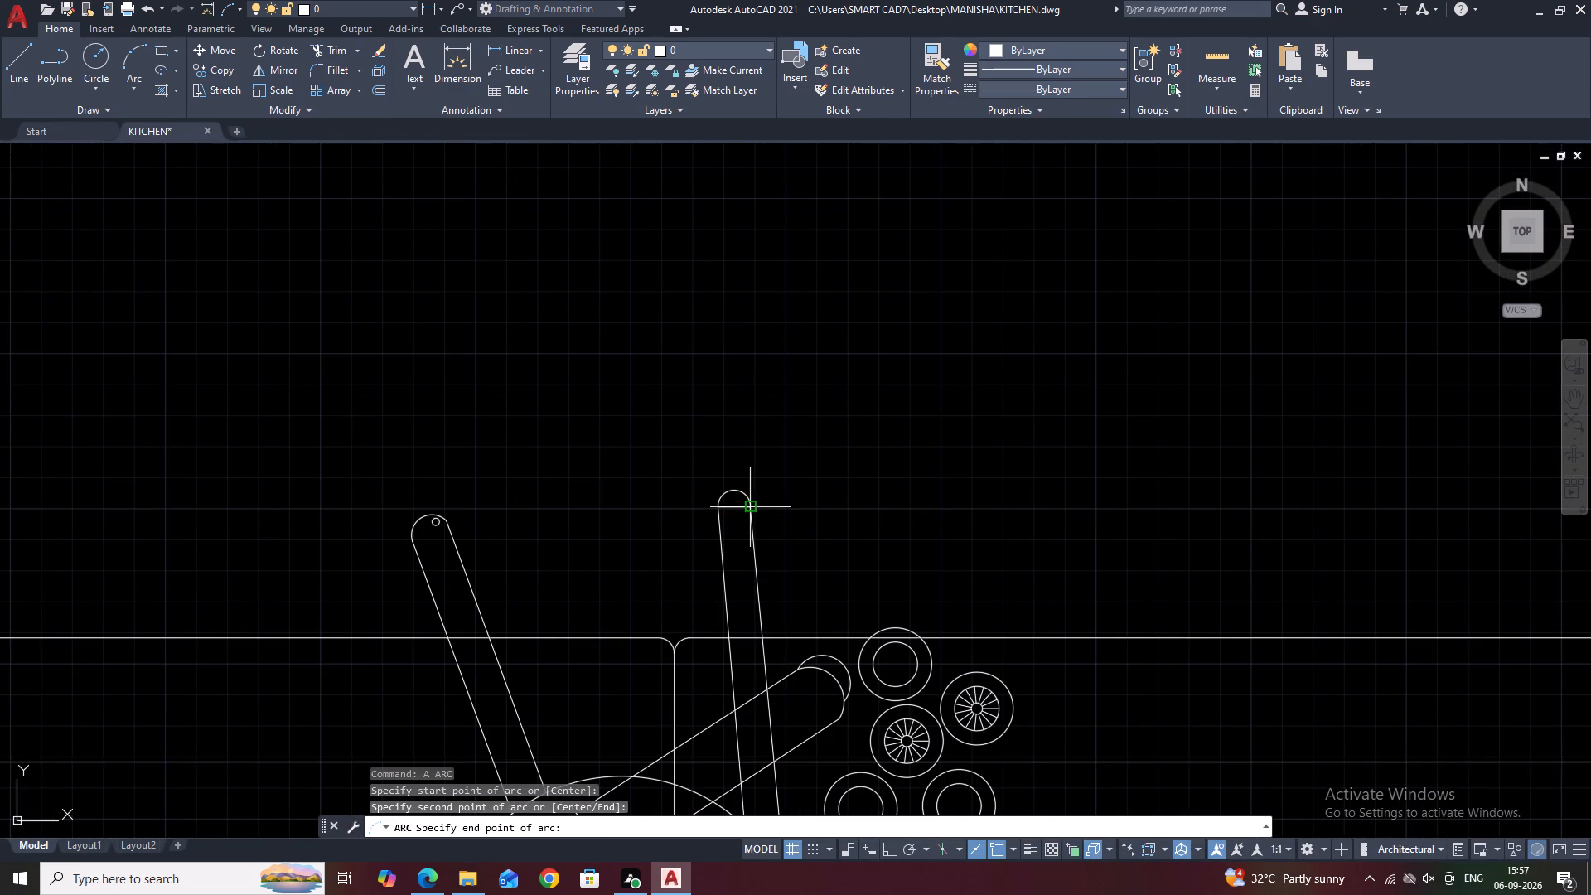
scroll(748, 506, up, 2)
click(749, 515)
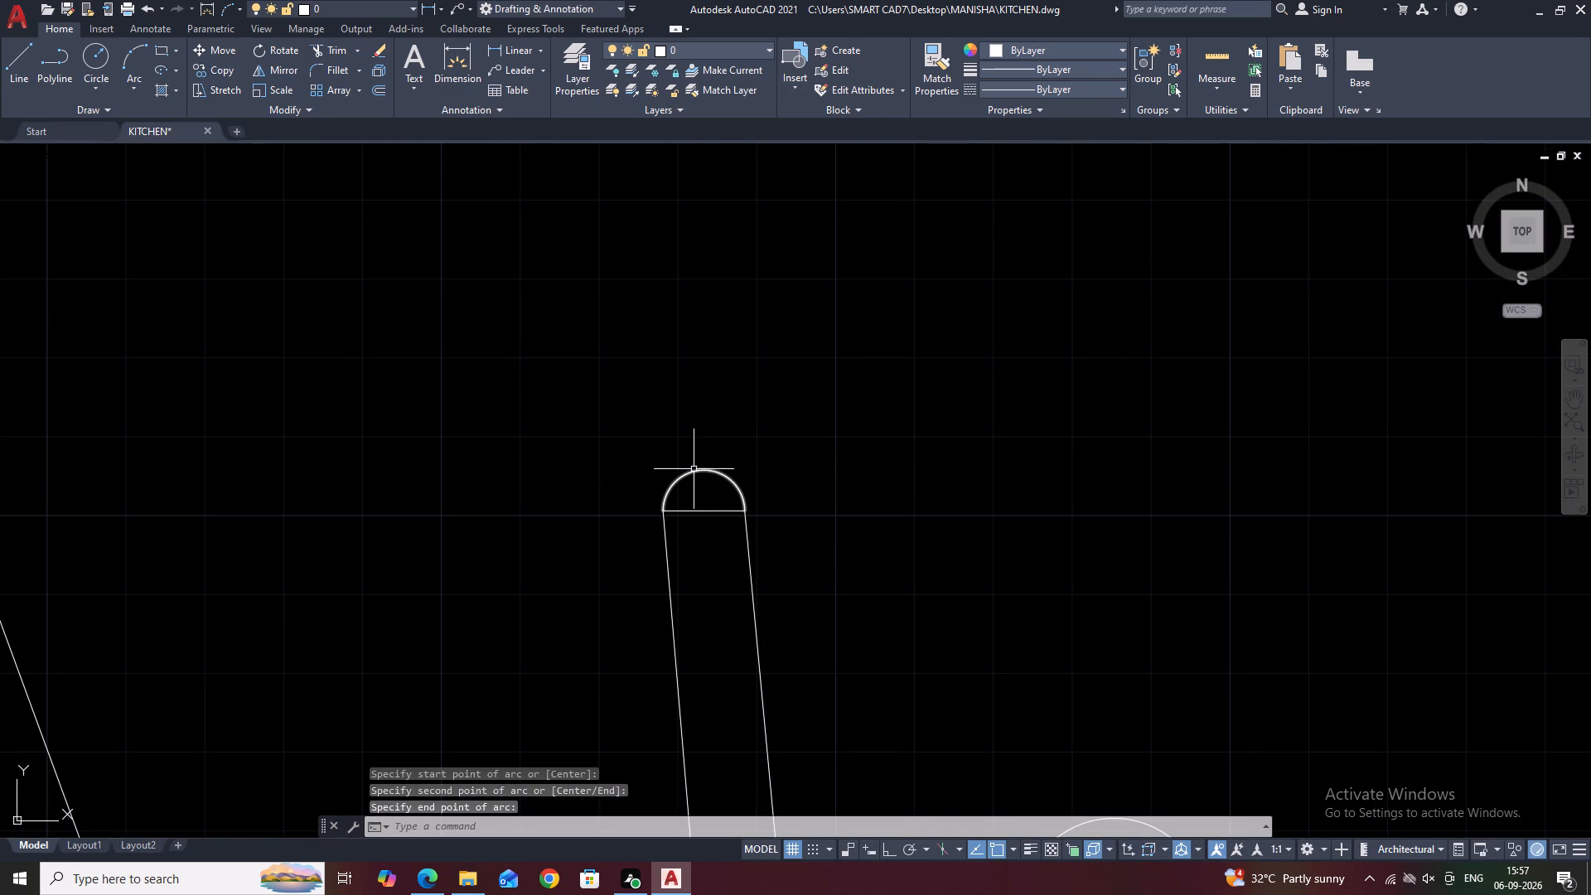
Trim away the short straight line beneath the arc at the handle's end.
text(TR)
key(space)
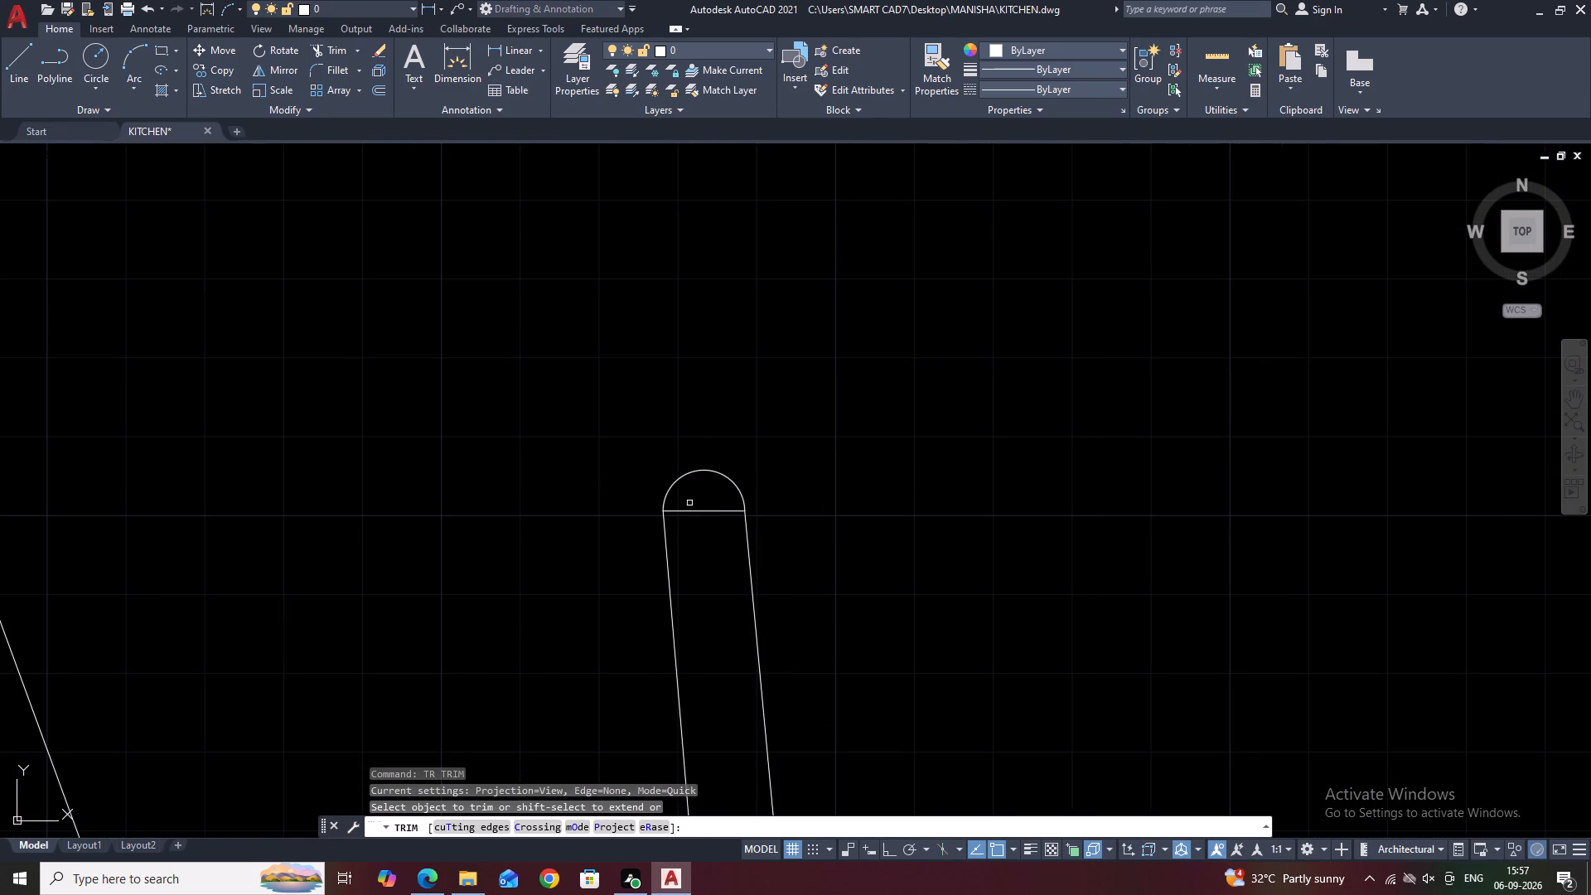
click(692, 510)
scroll(673, 479, down, 4)
key(Escape)
middle_click(750, 501)
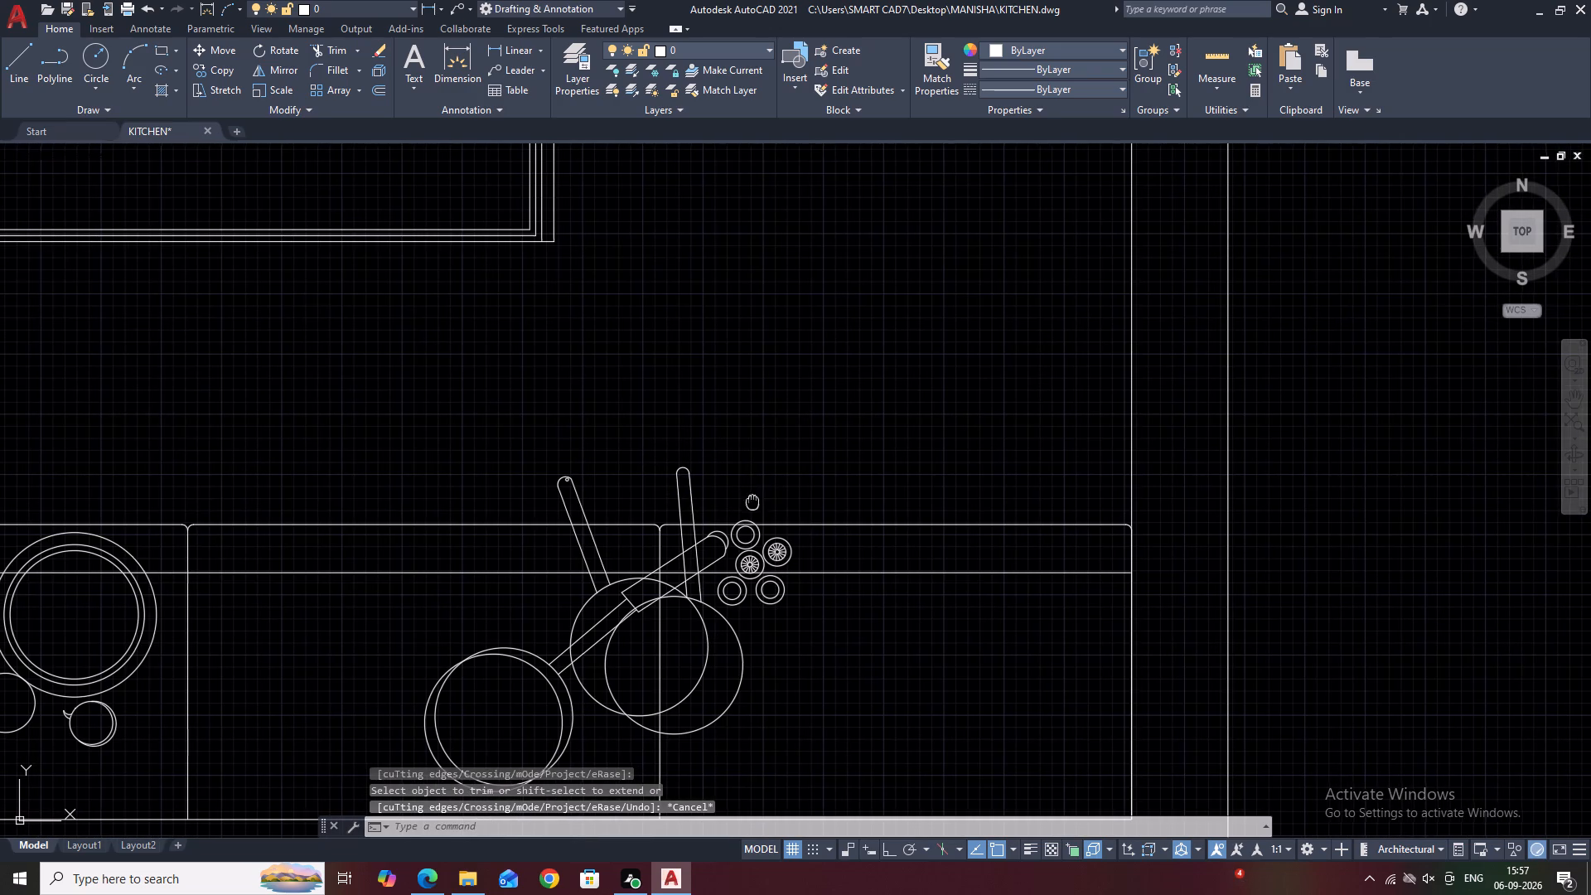
Draw a tiny hanging-hole circle inside the rounded end of the new handle, close to its left side.
key(c)
scroll(753, 501, down, 1)
key(space)
scroll(677, 504, up, 3)
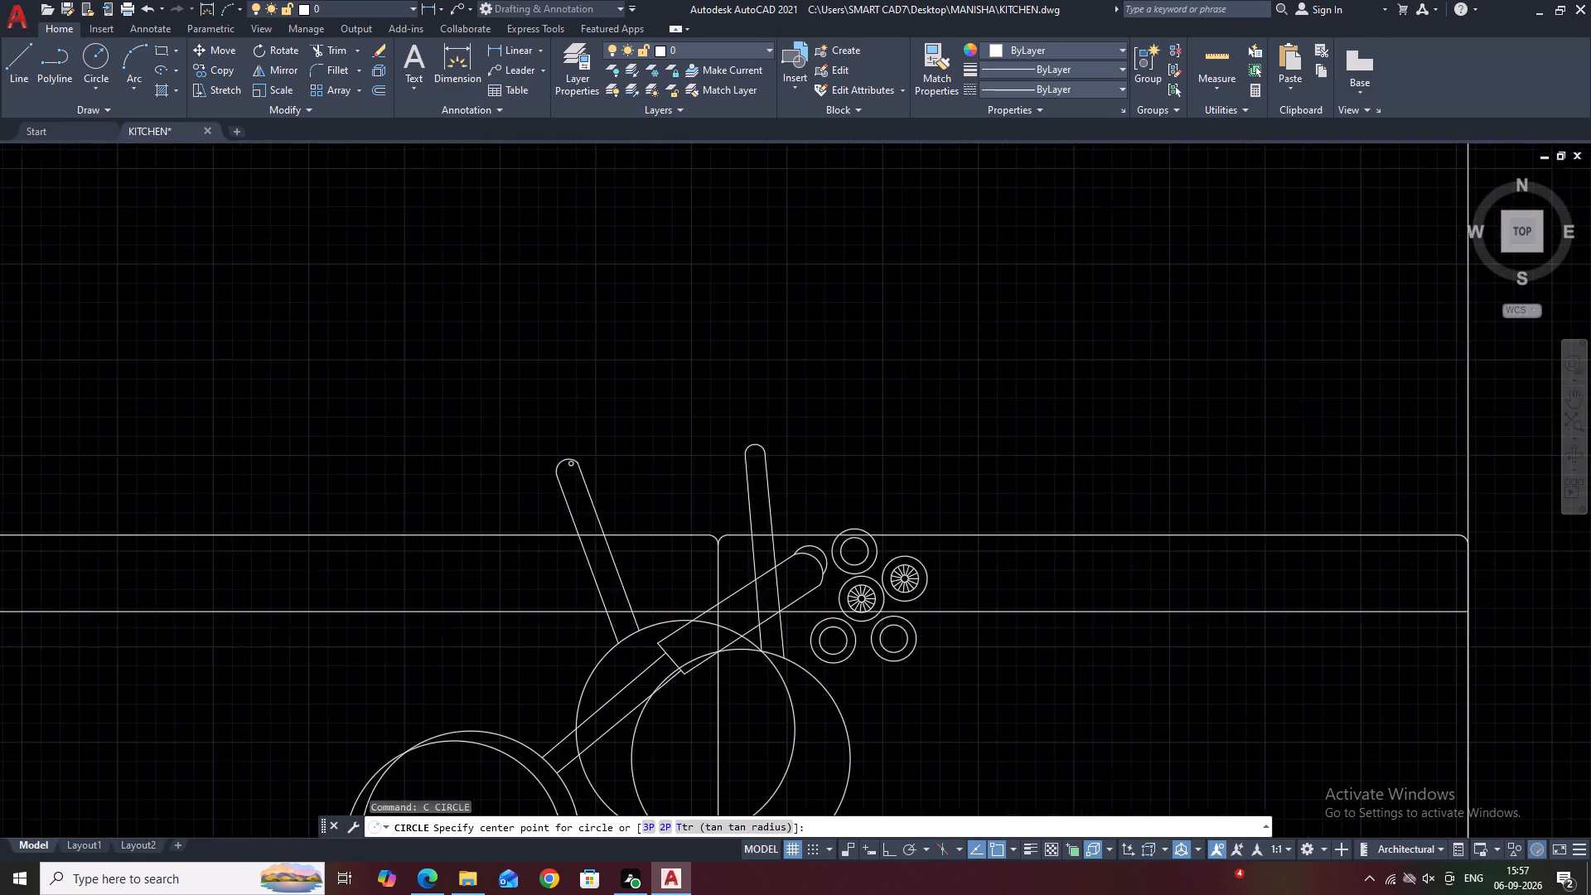
scroll(746, 441, up, 2)
scroll(845, 407, up, 2)
click(839, 392)
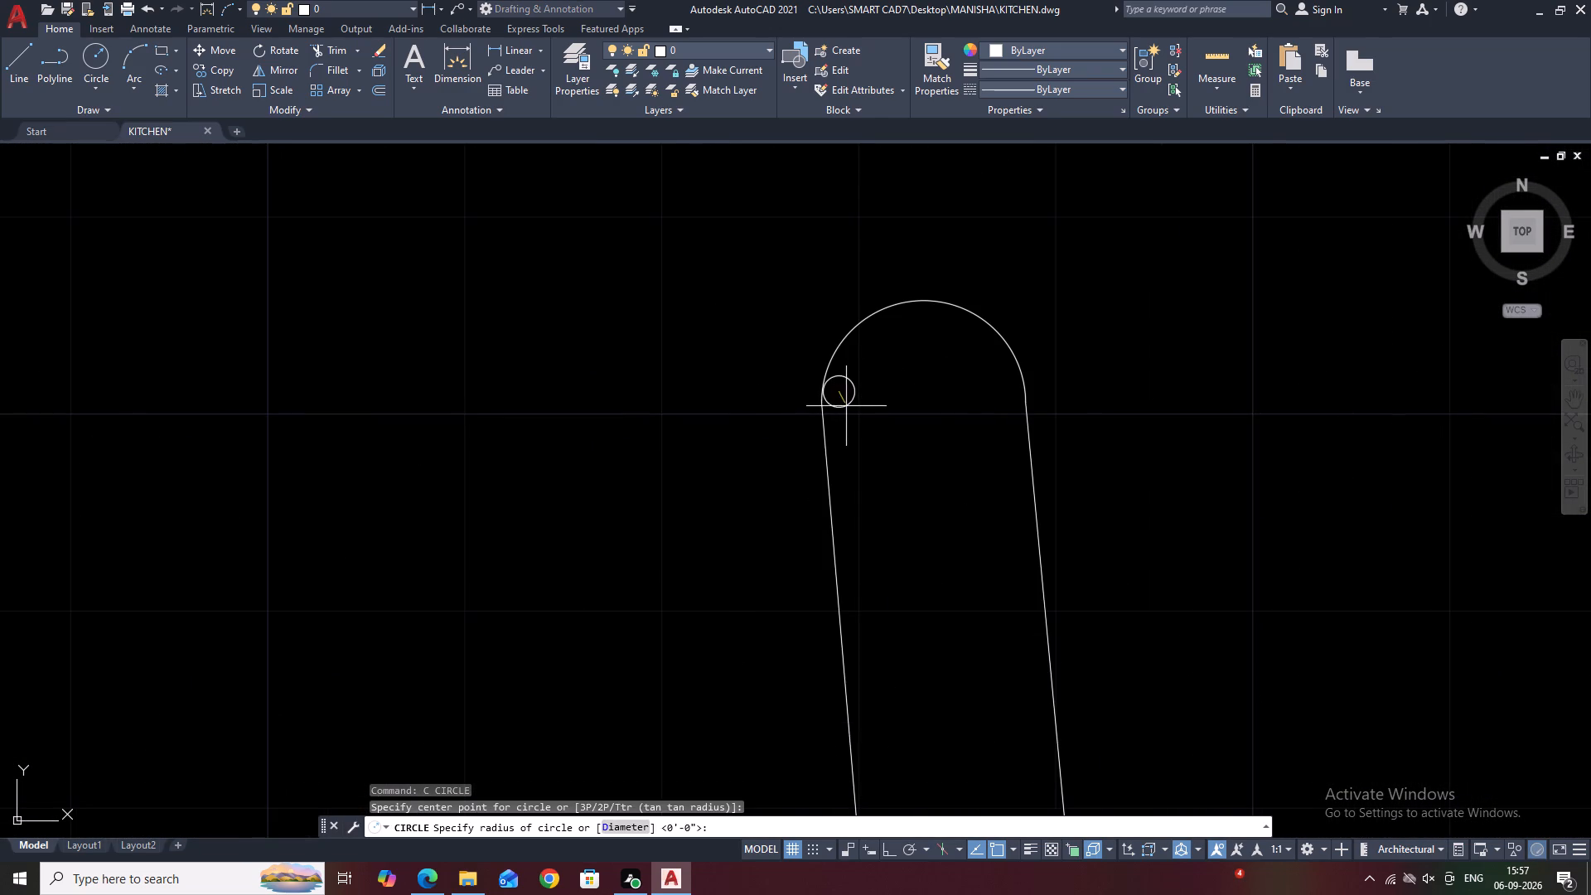
click(846, 406)
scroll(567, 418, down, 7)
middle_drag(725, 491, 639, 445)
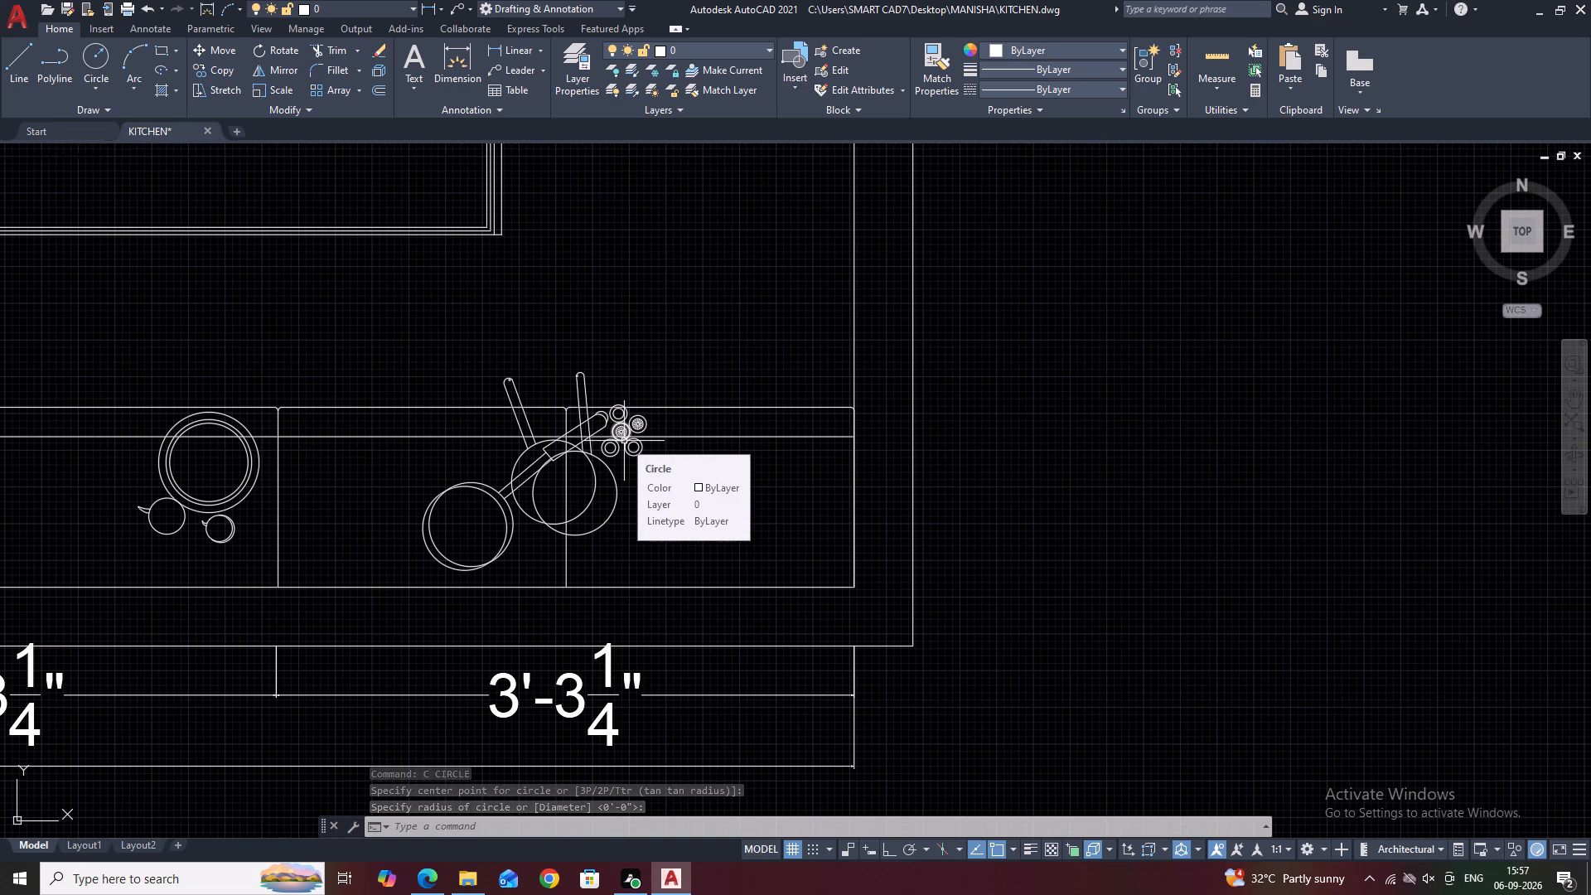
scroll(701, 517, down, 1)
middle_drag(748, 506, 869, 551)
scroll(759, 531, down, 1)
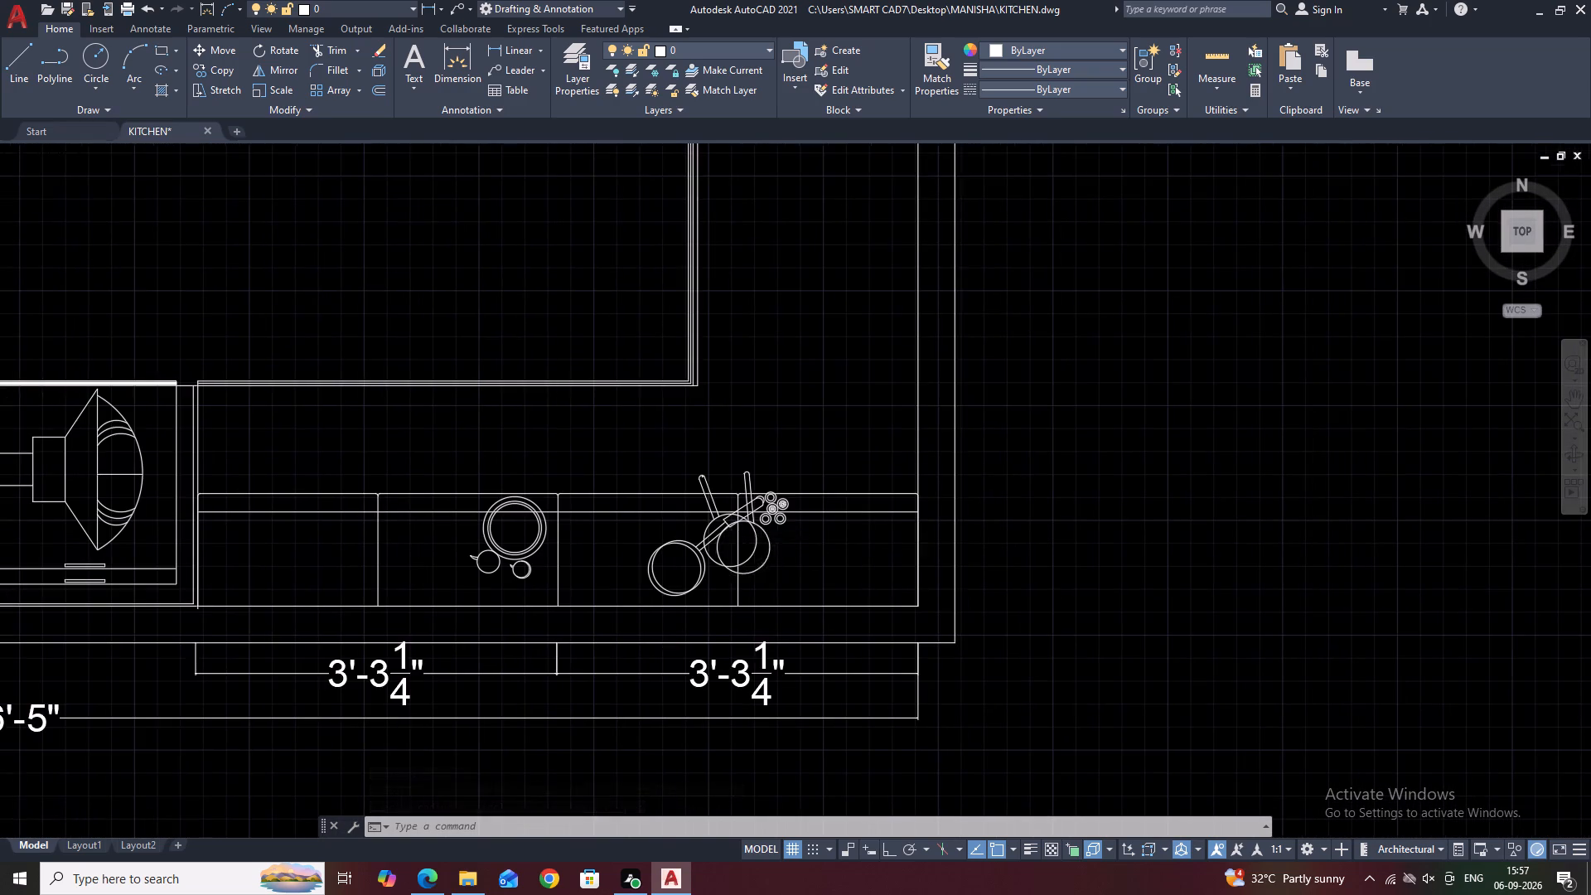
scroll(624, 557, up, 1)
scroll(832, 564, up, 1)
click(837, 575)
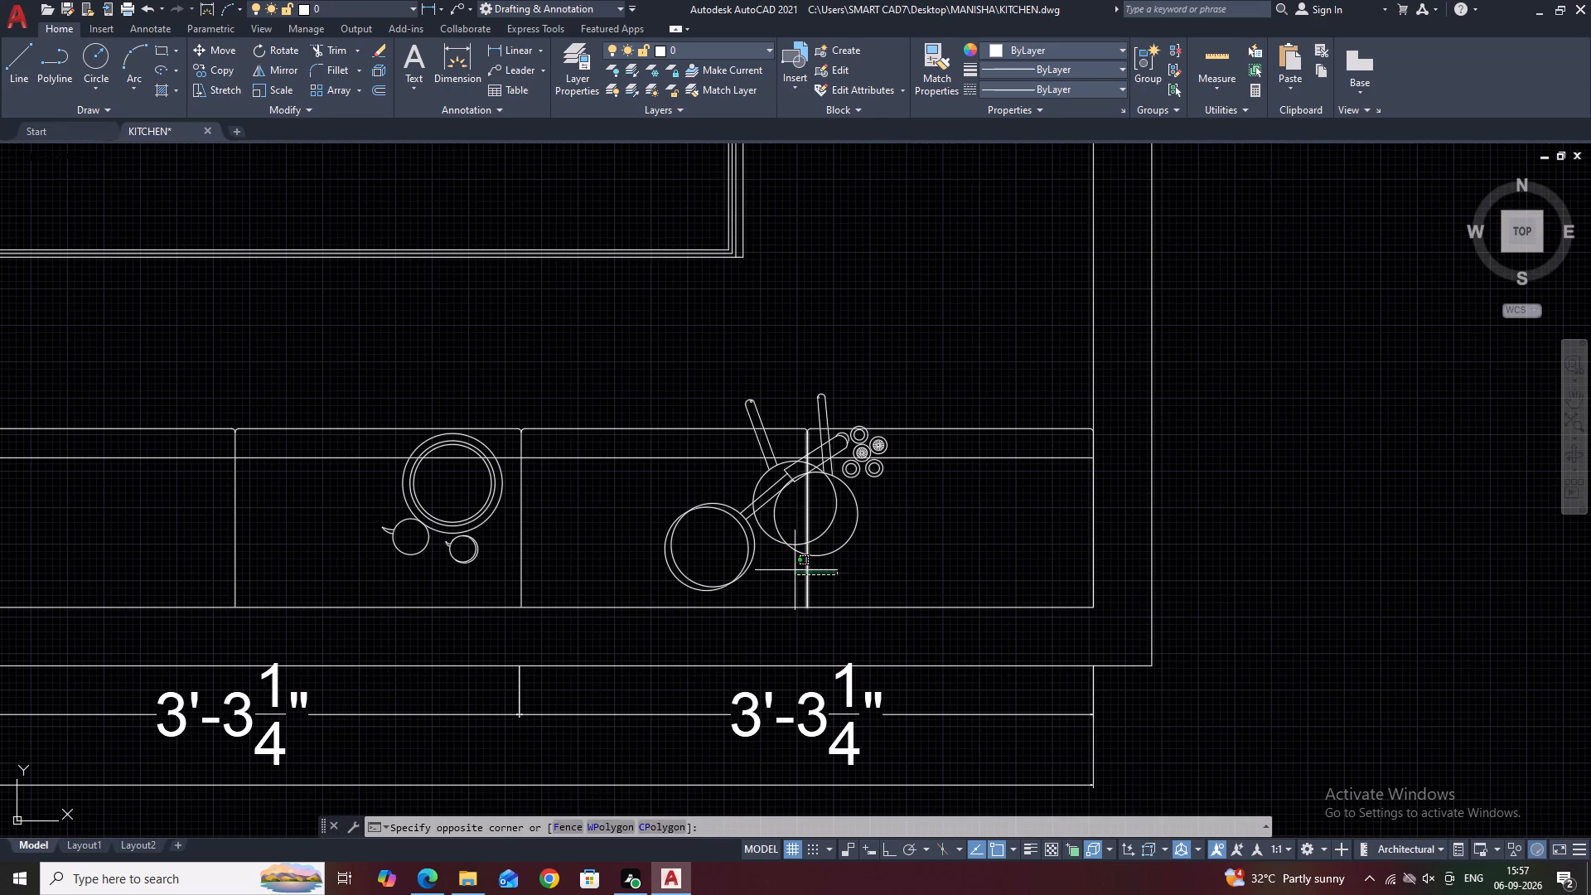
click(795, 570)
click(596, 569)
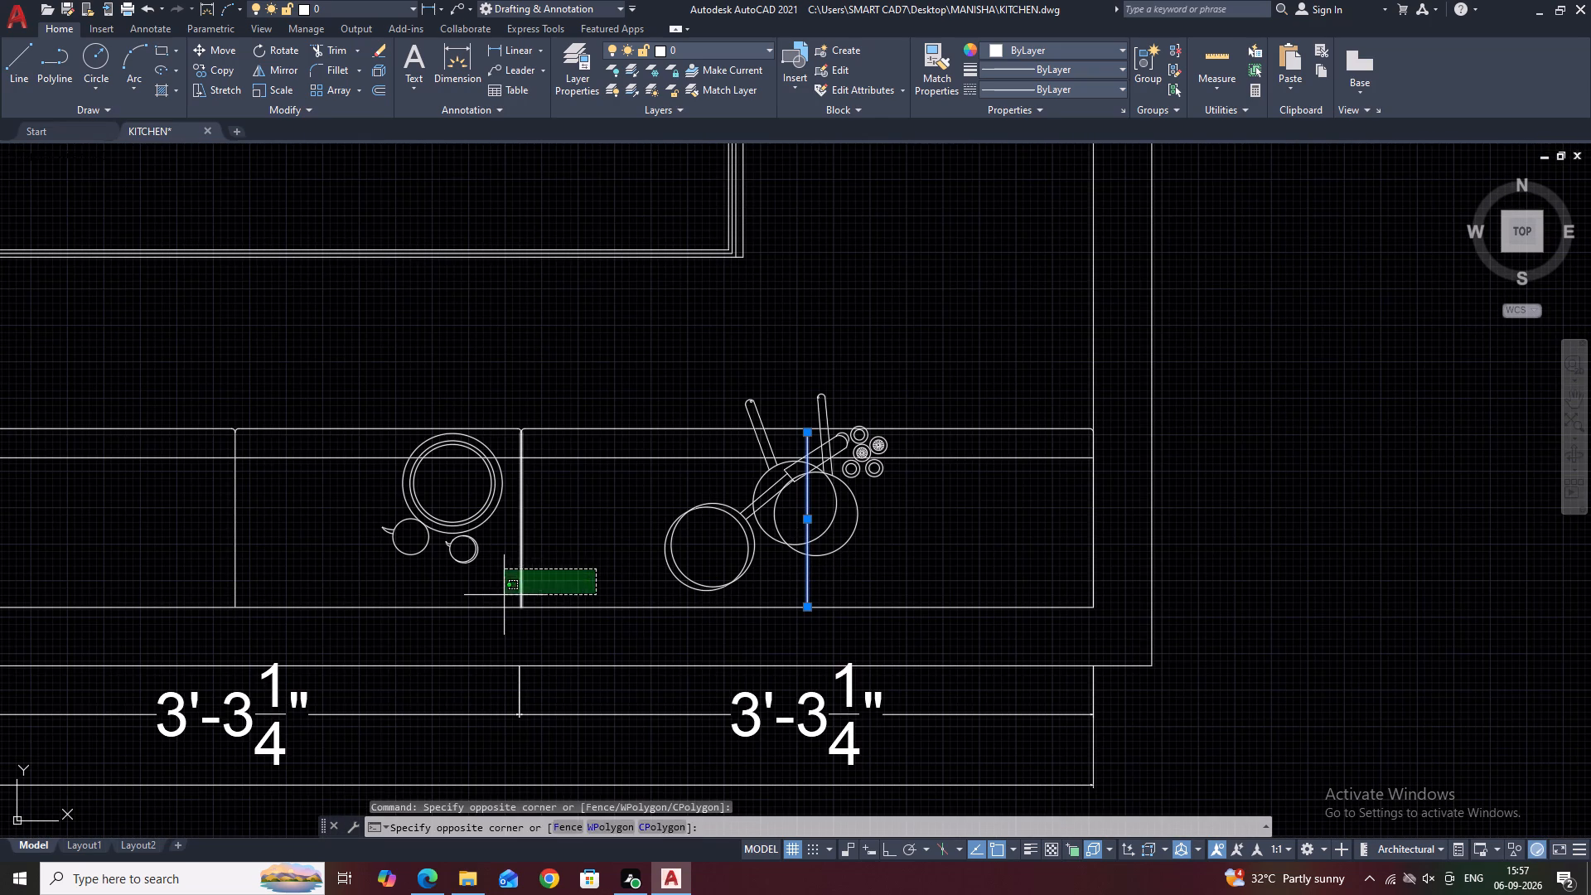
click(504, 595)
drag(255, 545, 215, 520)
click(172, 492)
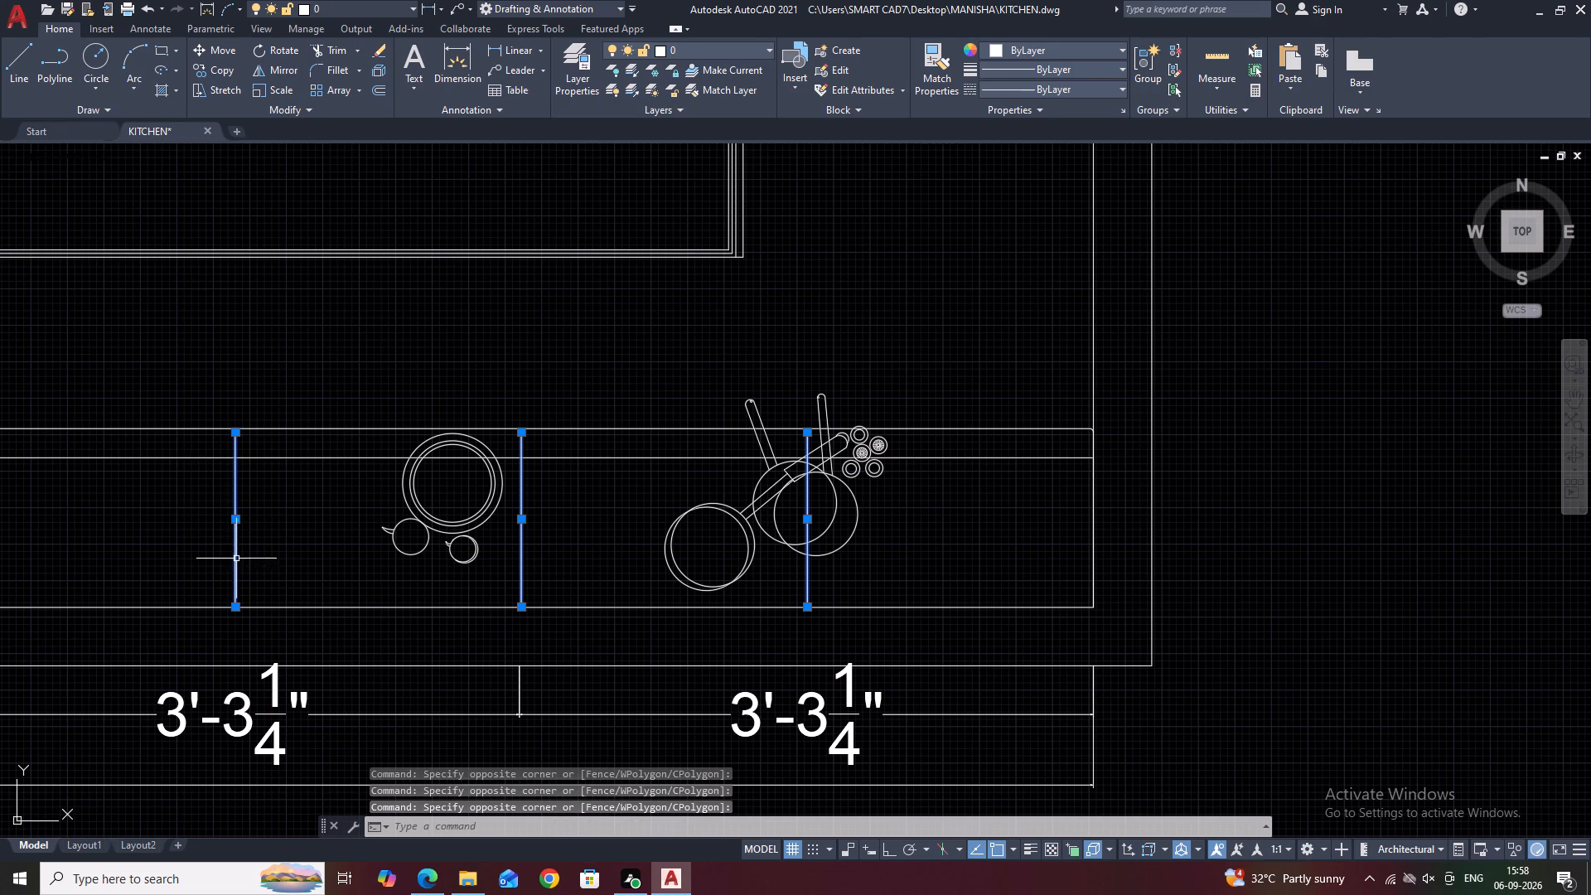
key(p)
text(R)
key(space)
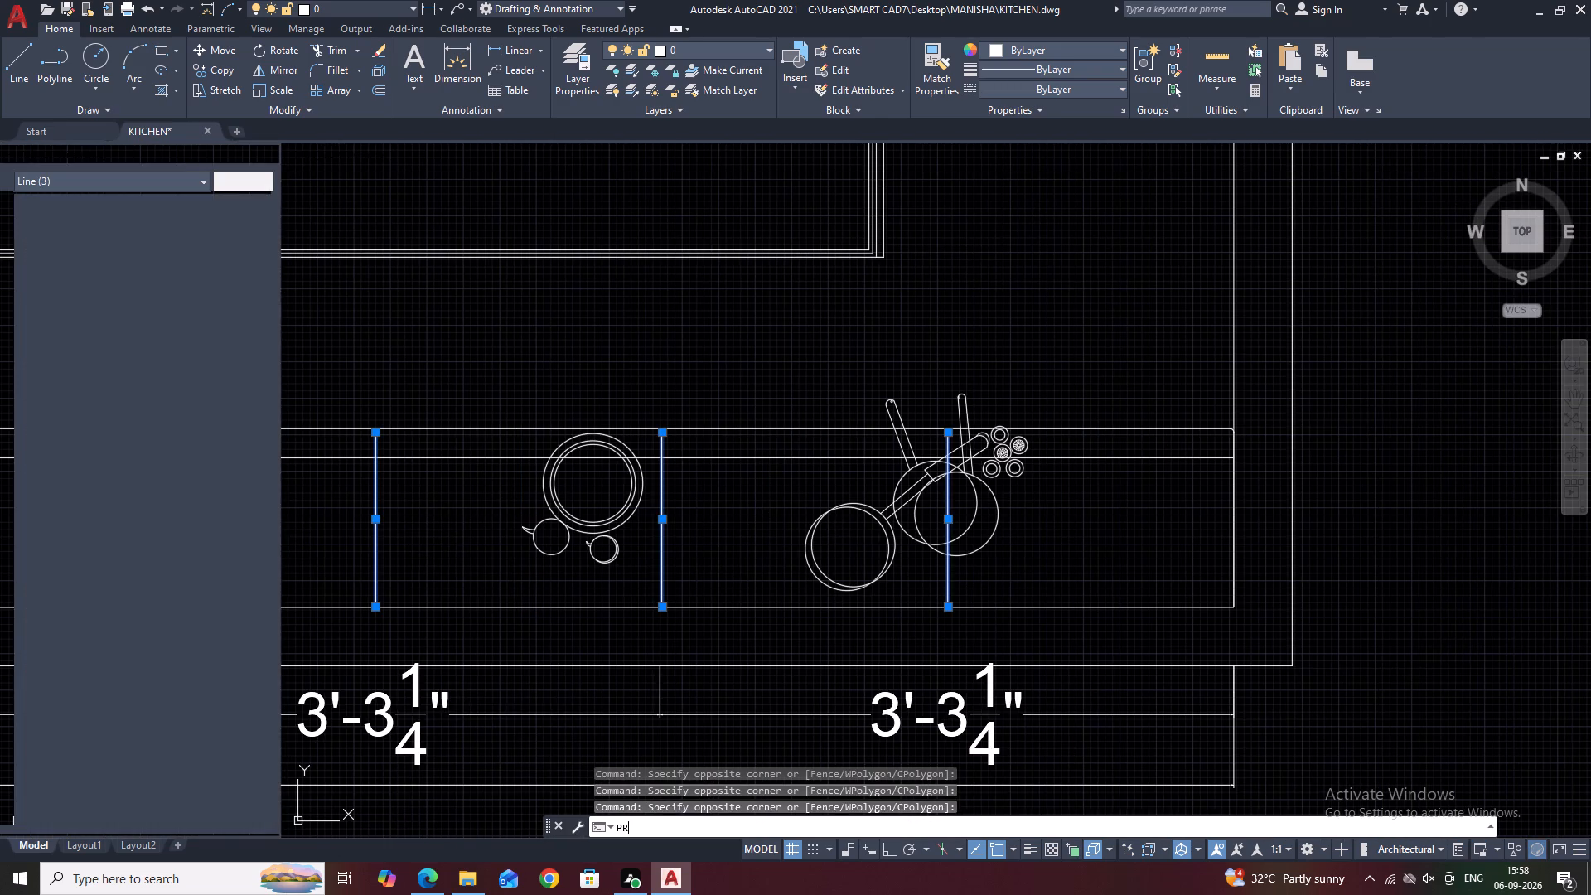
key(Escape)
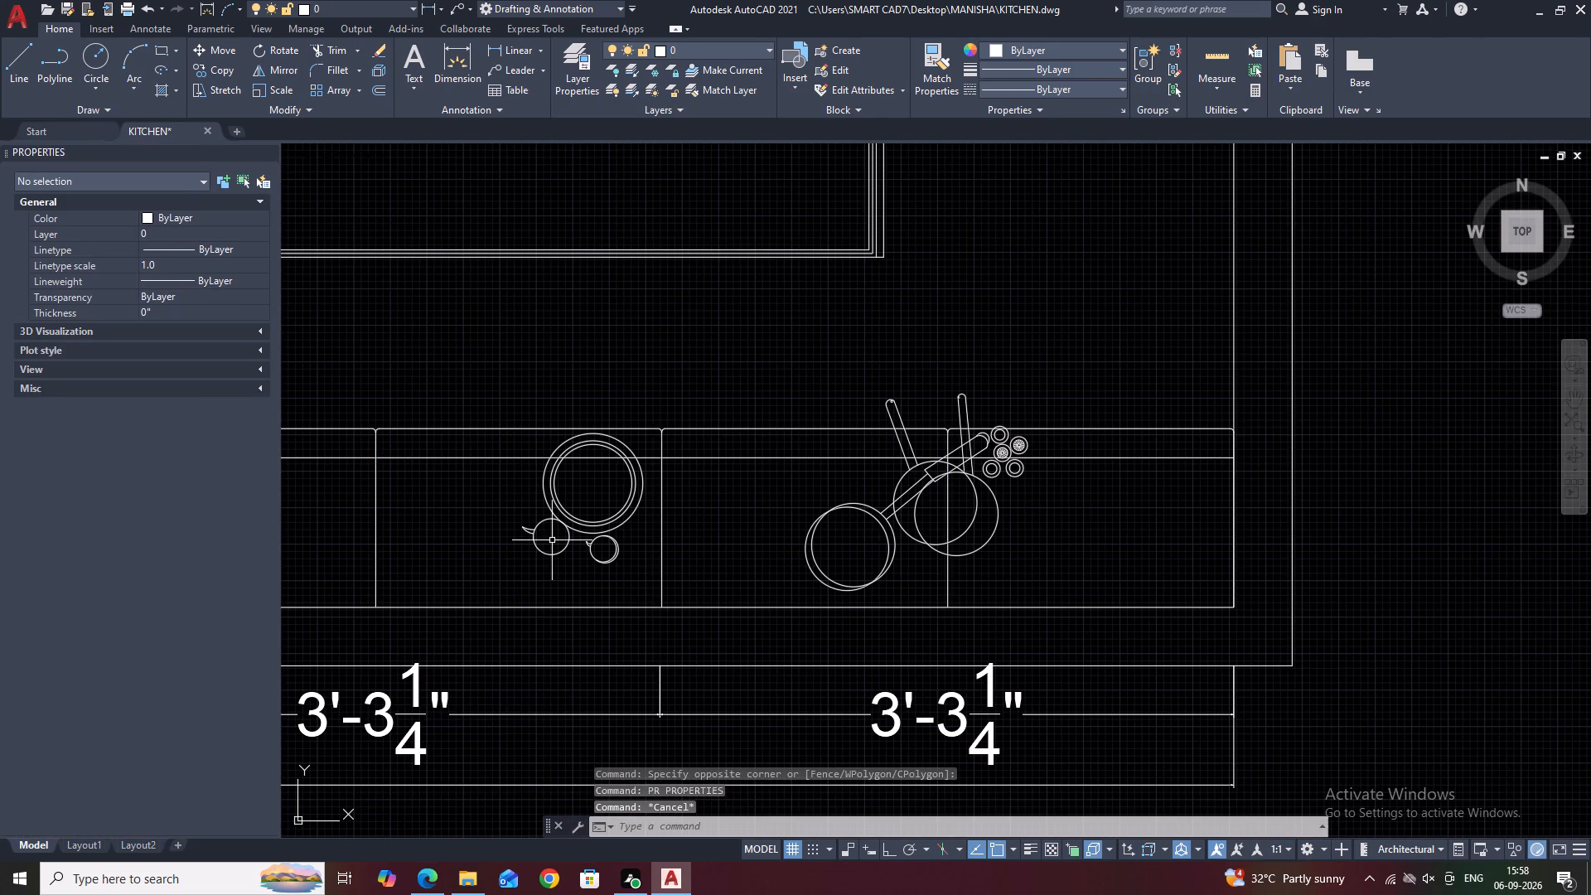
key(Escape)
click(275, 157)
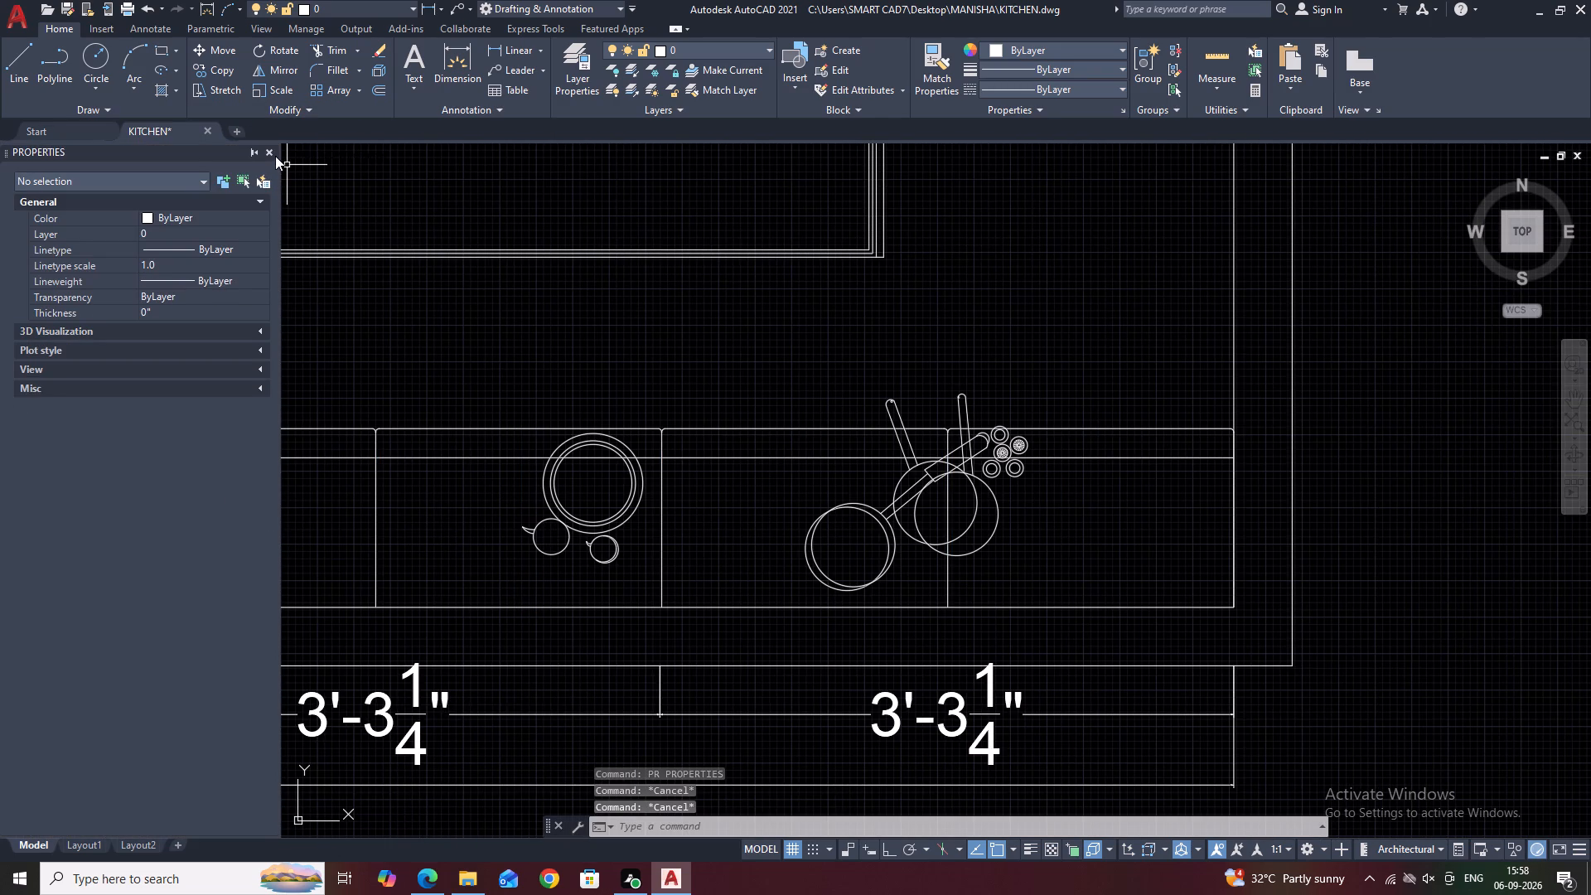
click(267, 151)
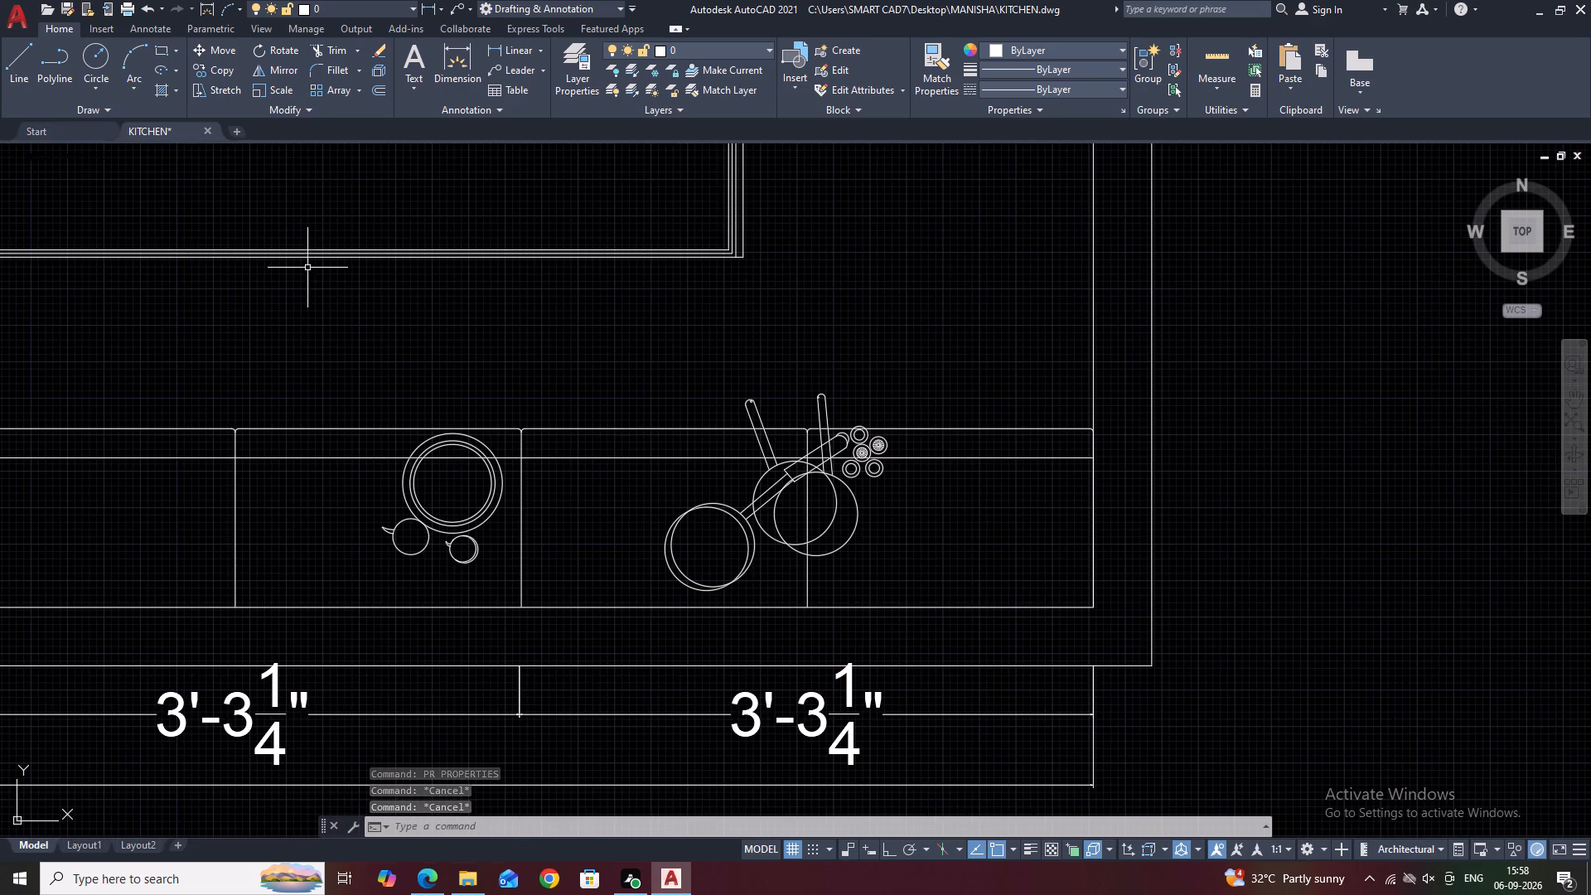
Delete the three vertical divider lines of the lower counter run, beside and behind the cookware.
click(536, 563)
click(519, 530)
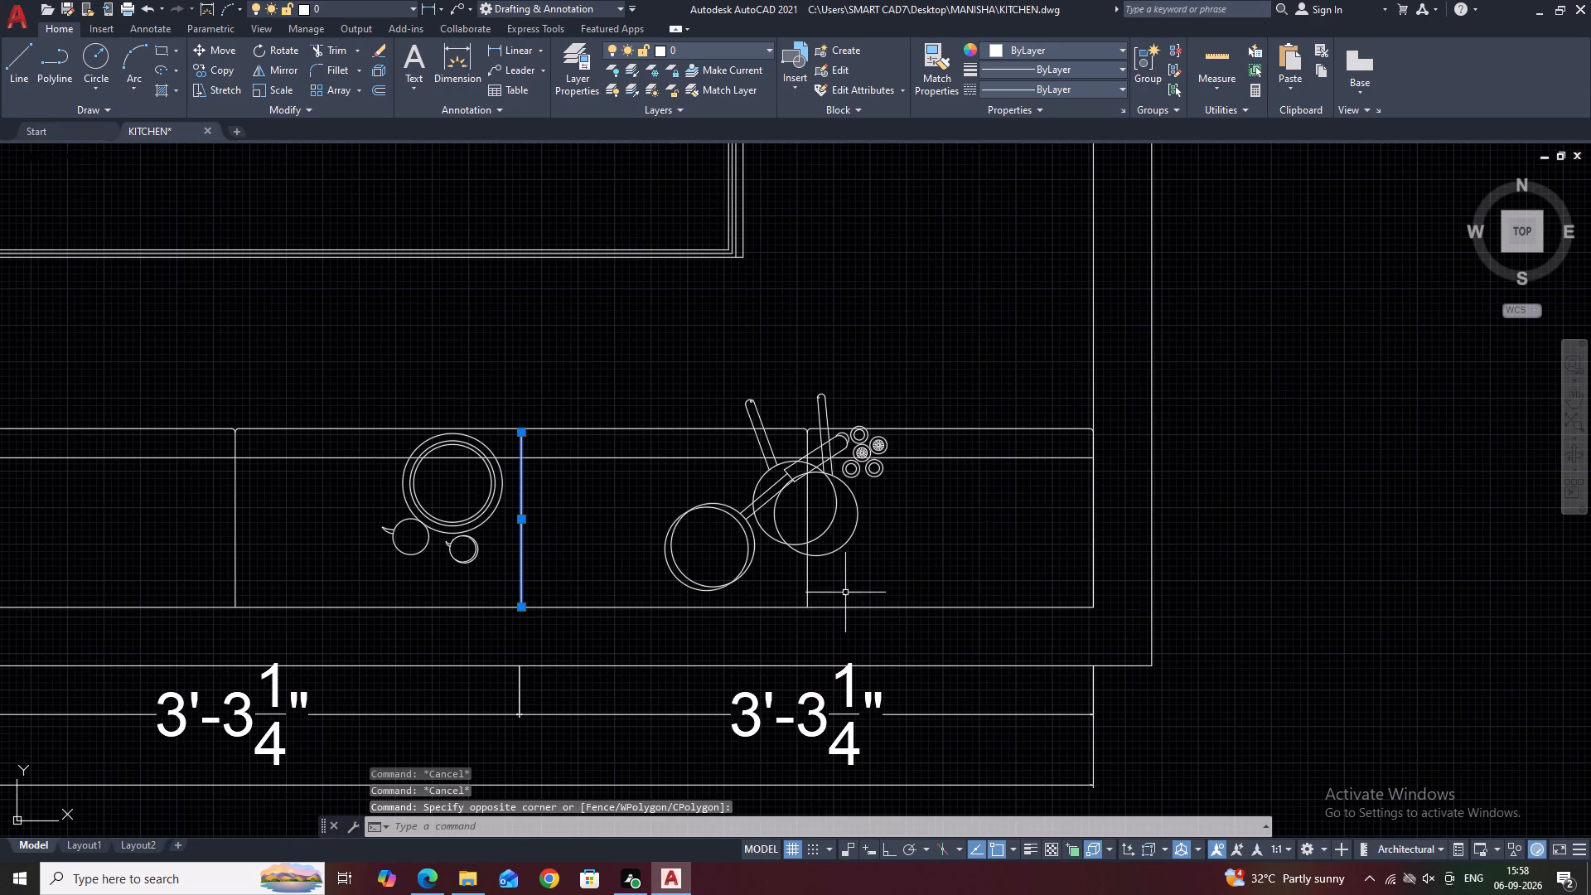
click(825, 582)
click(805, 576)
click(268, 555)
click(224, 514)
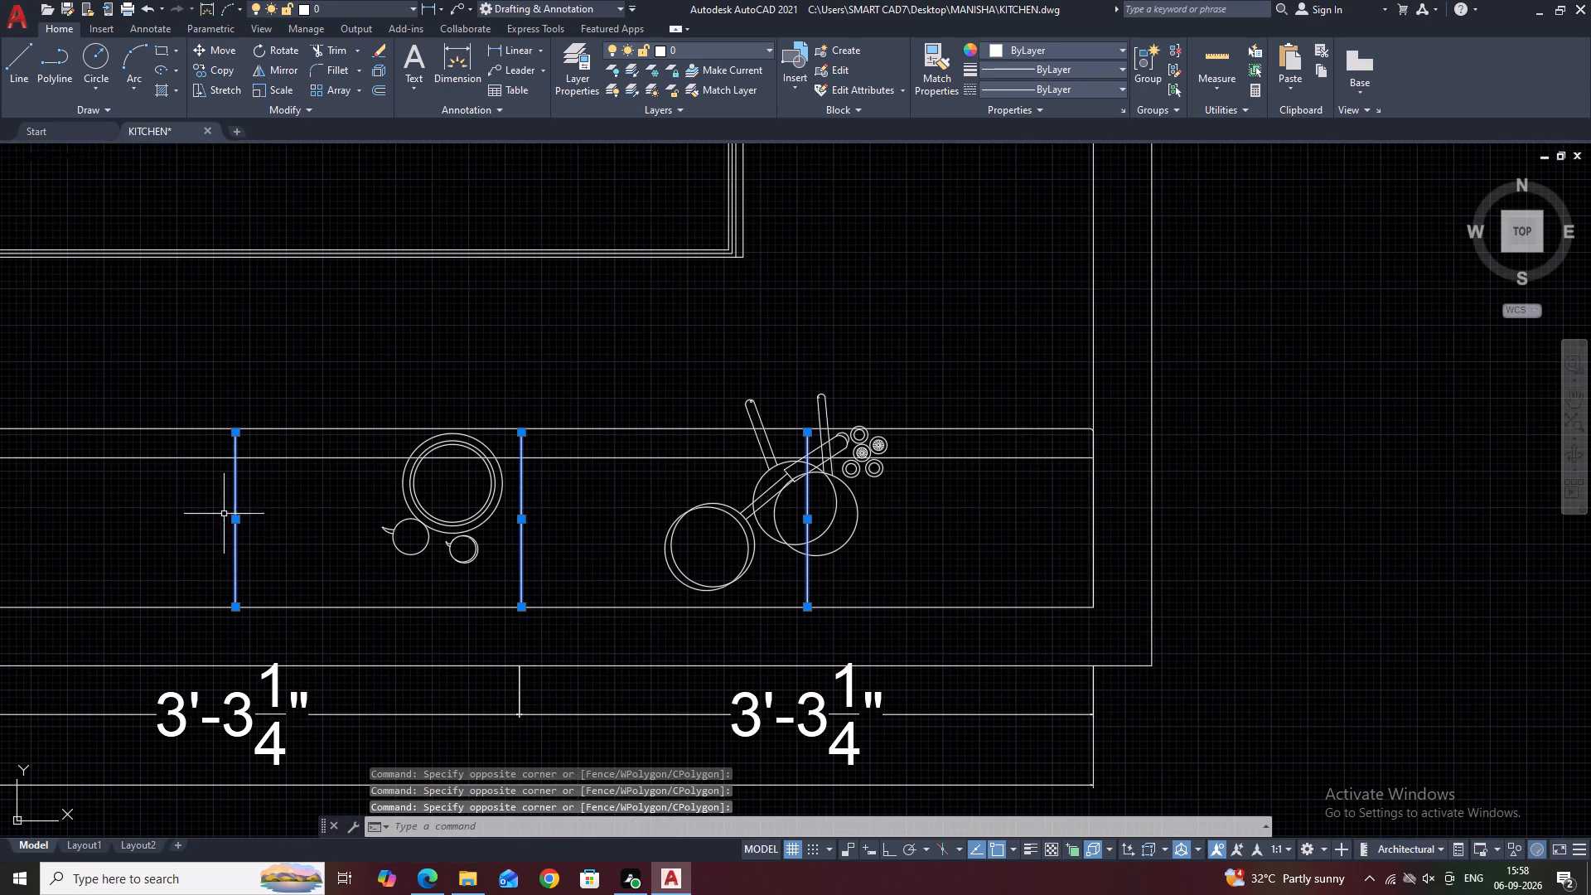
key(Delete)
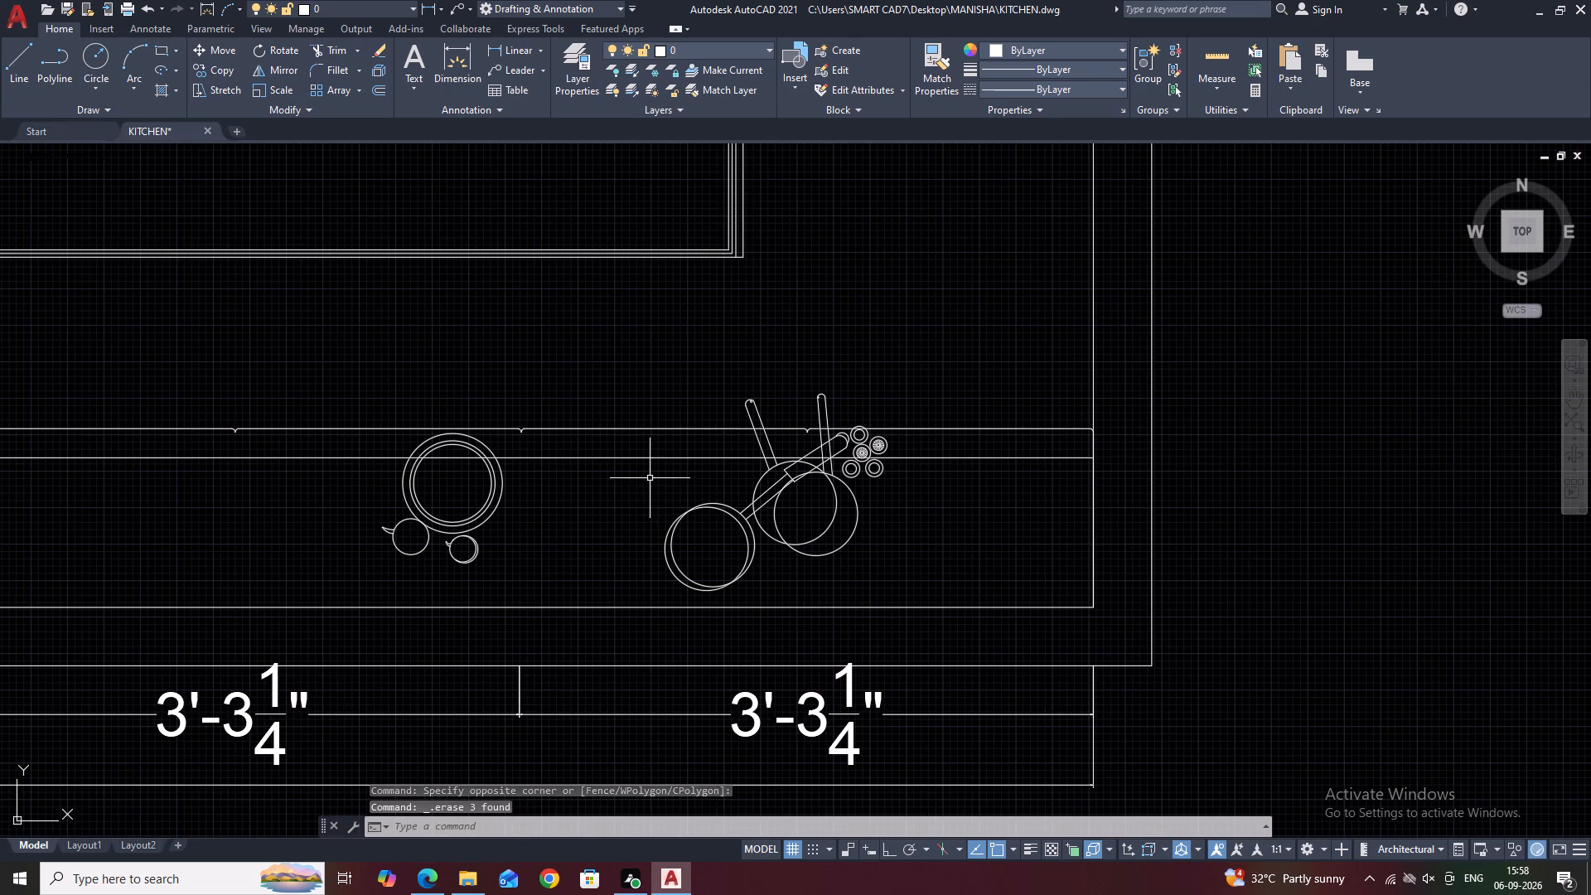
Redraw the rightmost divider as a vertical polyline, with Ortho on, from its rounded notch down to the counter's lower edge.
text(PL)
key(space)
scroll(799, 435, up, 3)
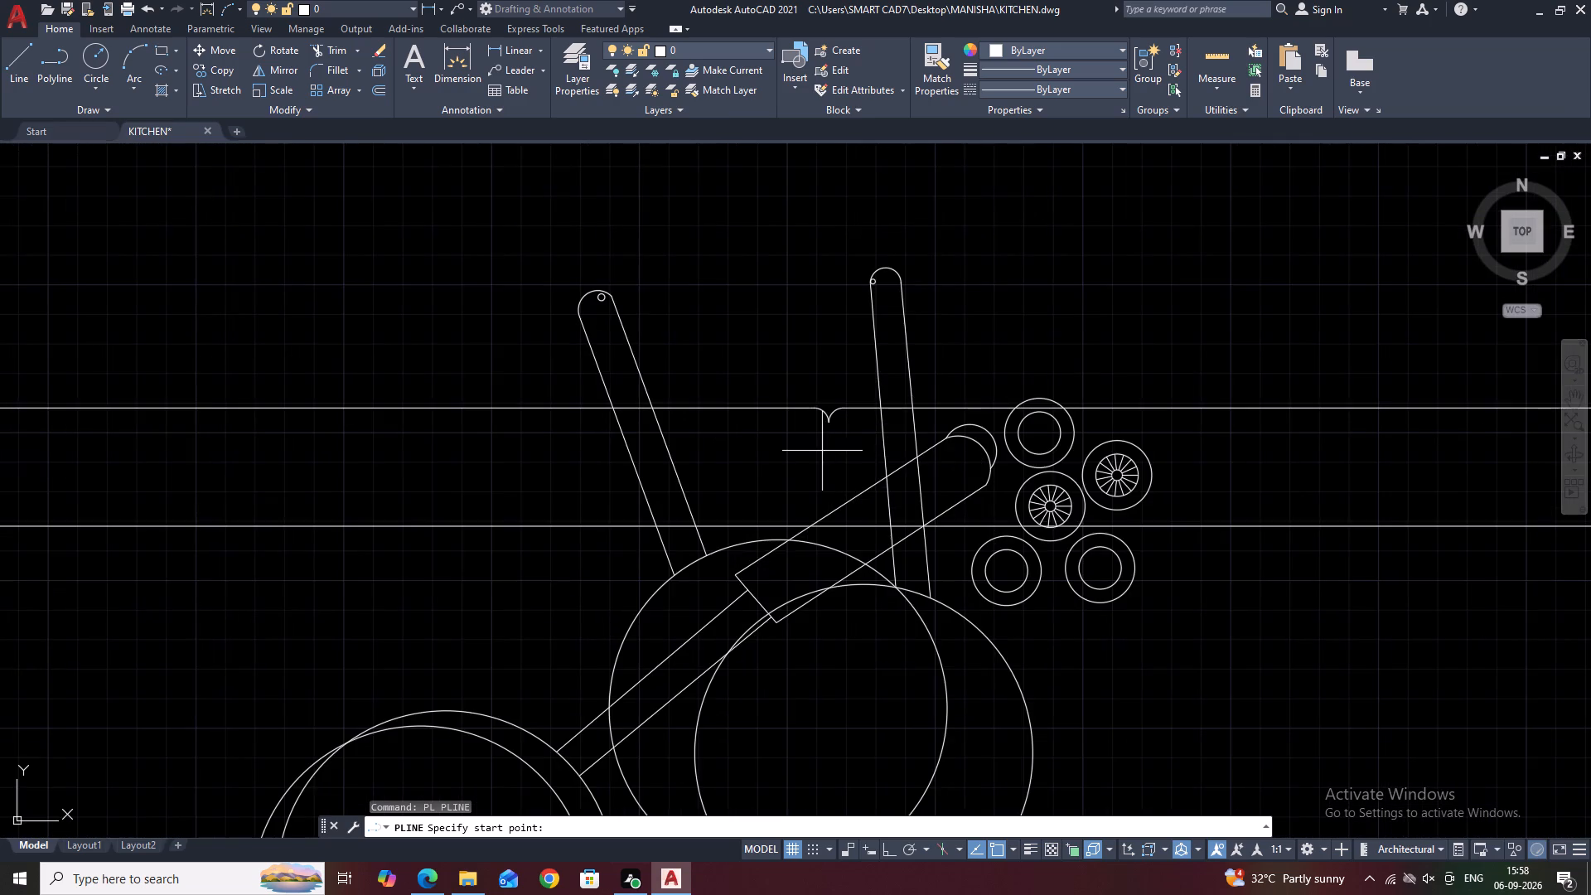
scroll(832, 433, up, 2)
click(818, 412)
scroll(820, 414, down, 3)
scroll(835, 641, down, 4)
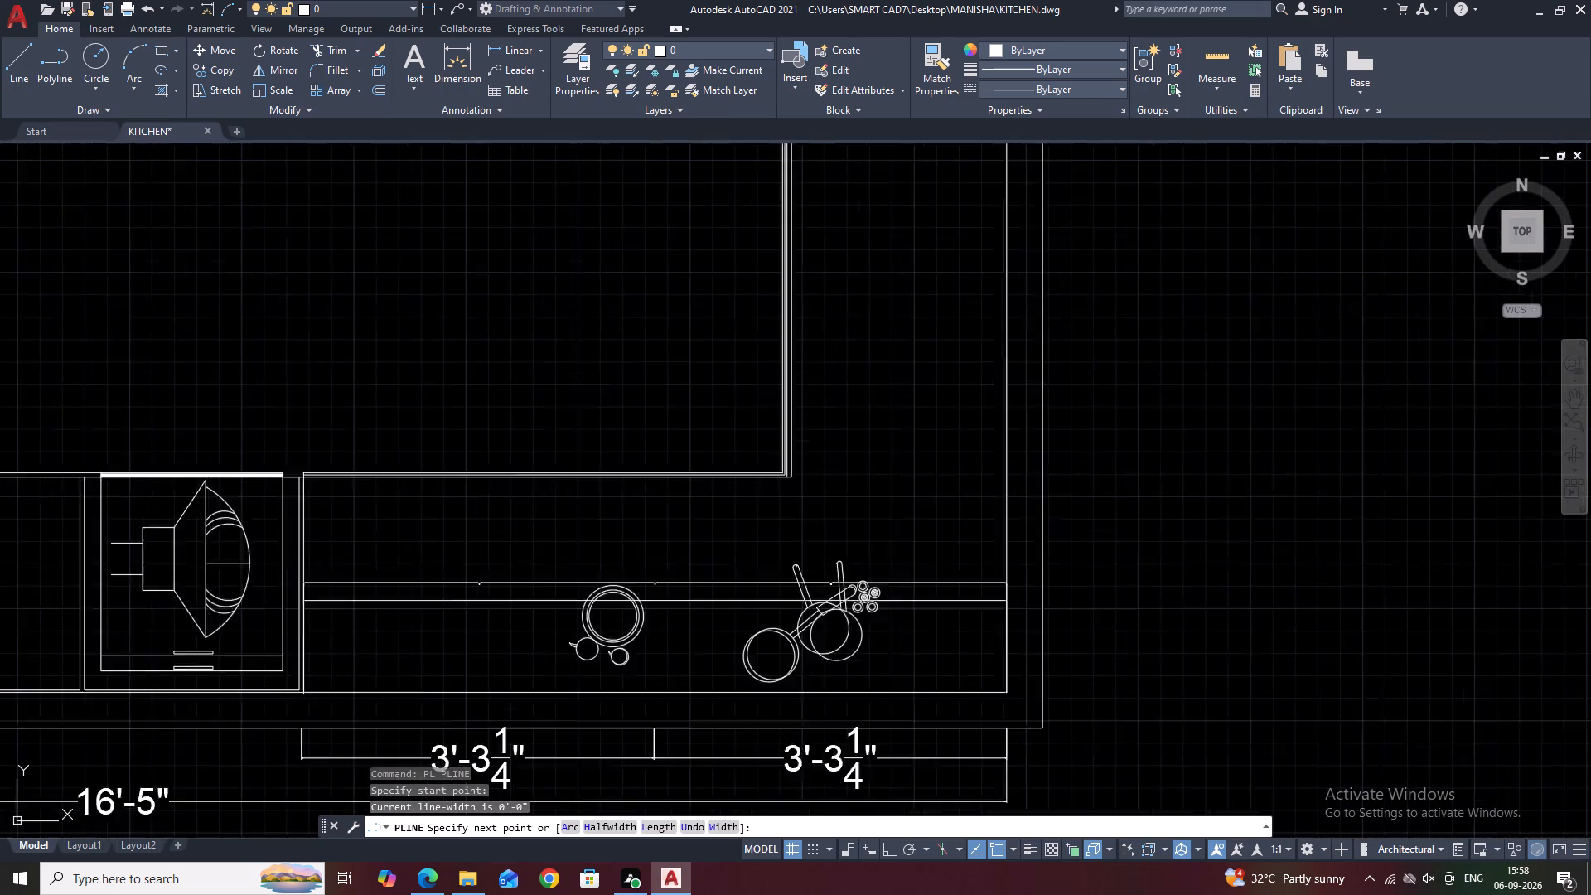
key(F8)
scroll(825, 683, up, 3)
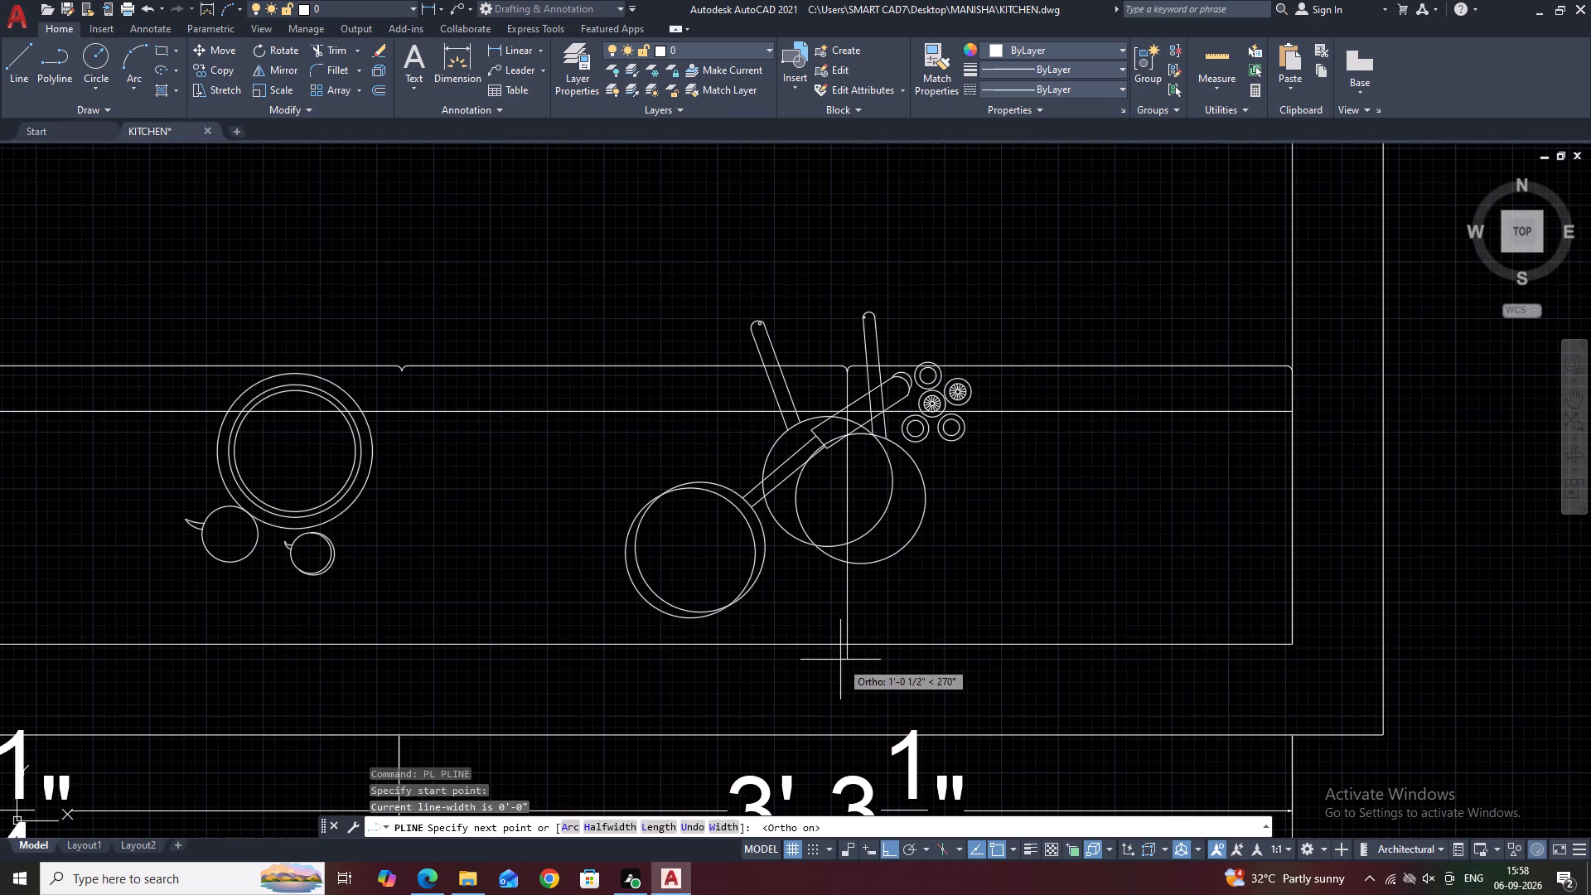
click(845, 644)
key(space)
Redraw the middle divider as a vertical polyline from its rounded notch down to the counter's lower edge.
middle_drag(662, 454, 915, 492)
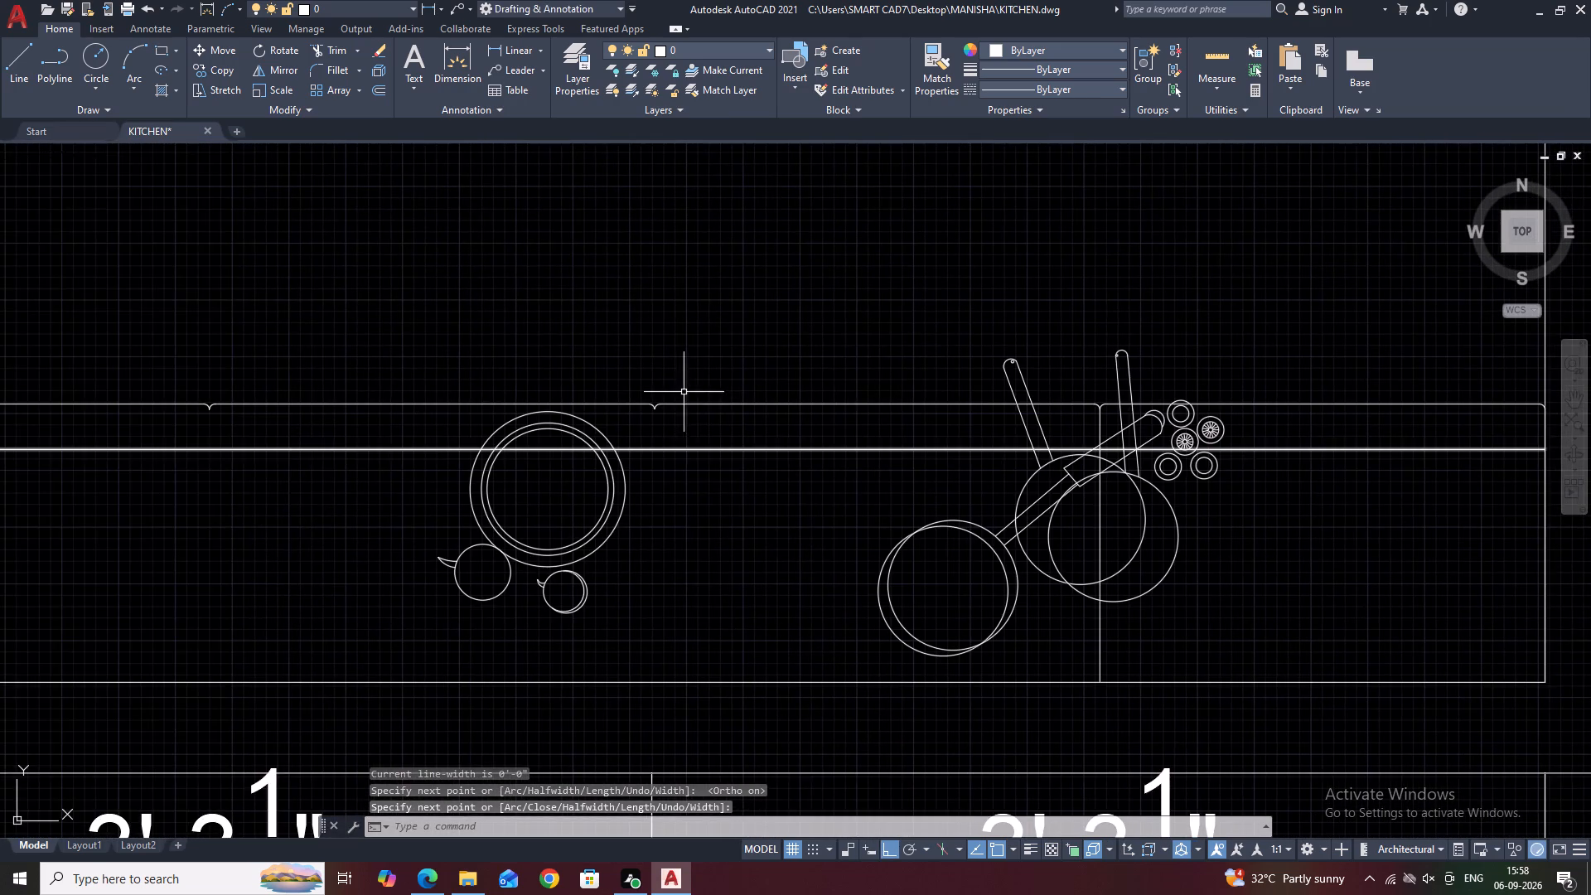
key(space)
scroll(650, 420, up, 4)
click(649, 385)
scroll(633, 375, down, 4)
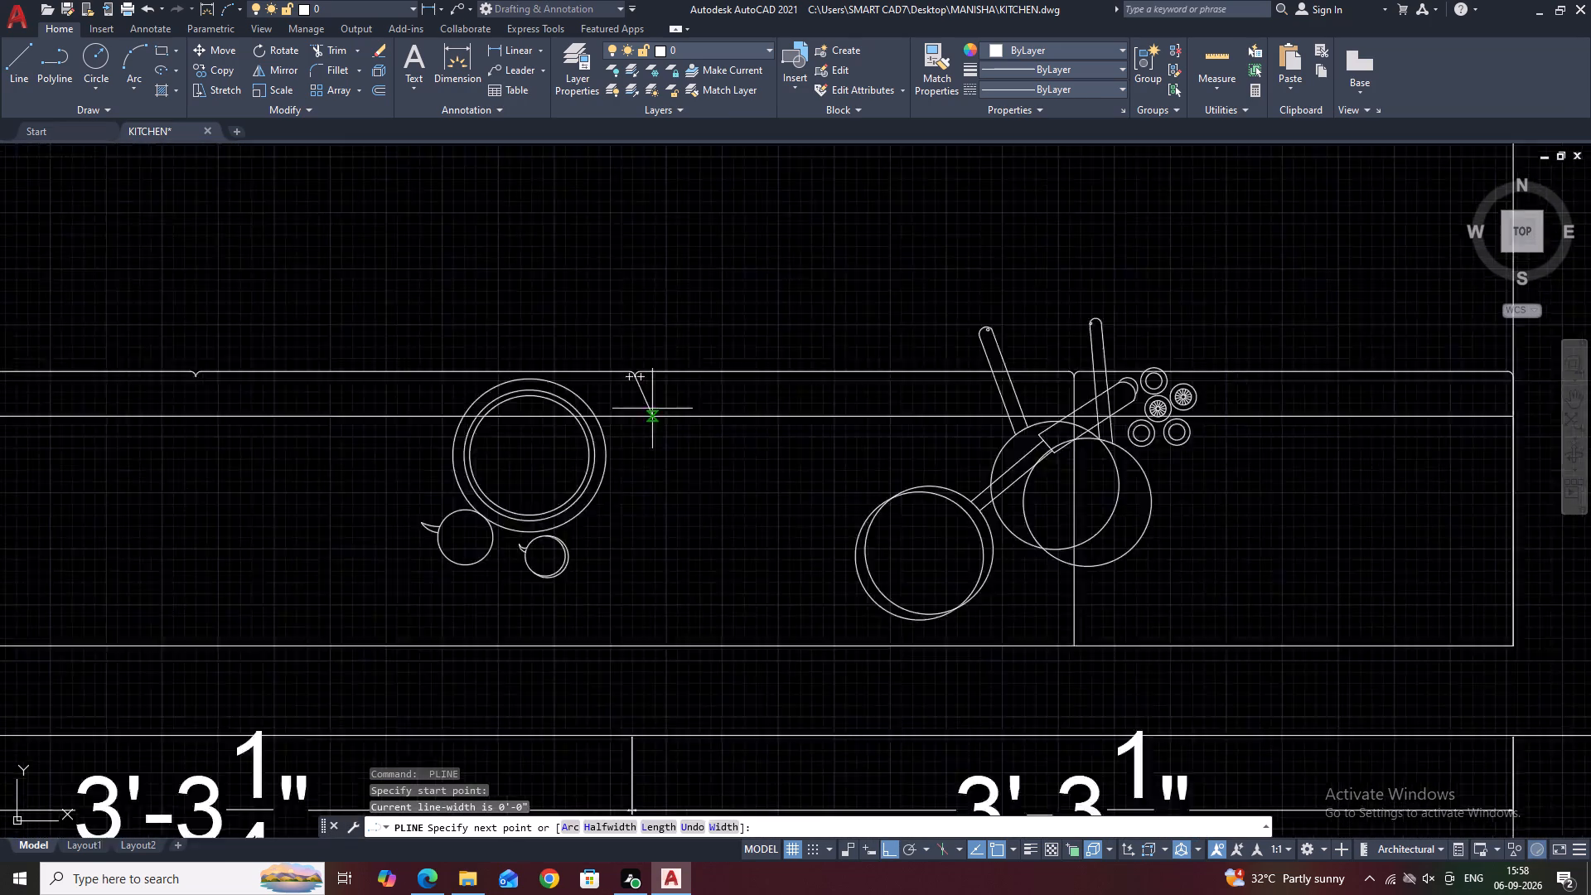
click(638, 645)
key(space)
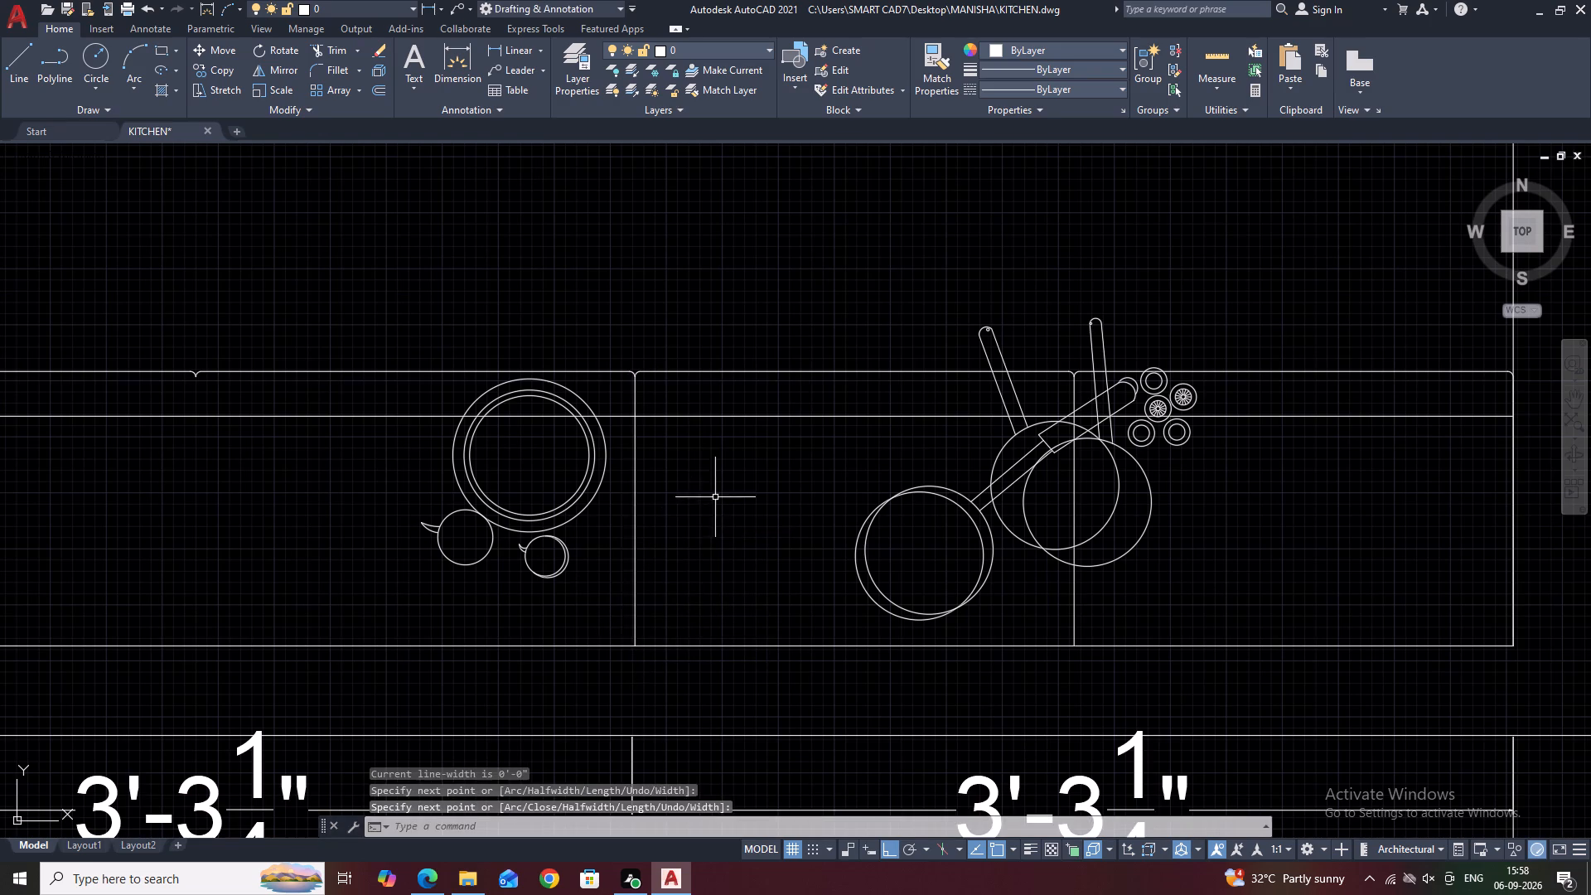
Redraw the leftmost of the three dividers as a vertical polyline from its rounded notch down to the counter's lower edge.
middle_drag(718, 497, 1018, 479)
key(space)
scroll(491, 377, up, 2)
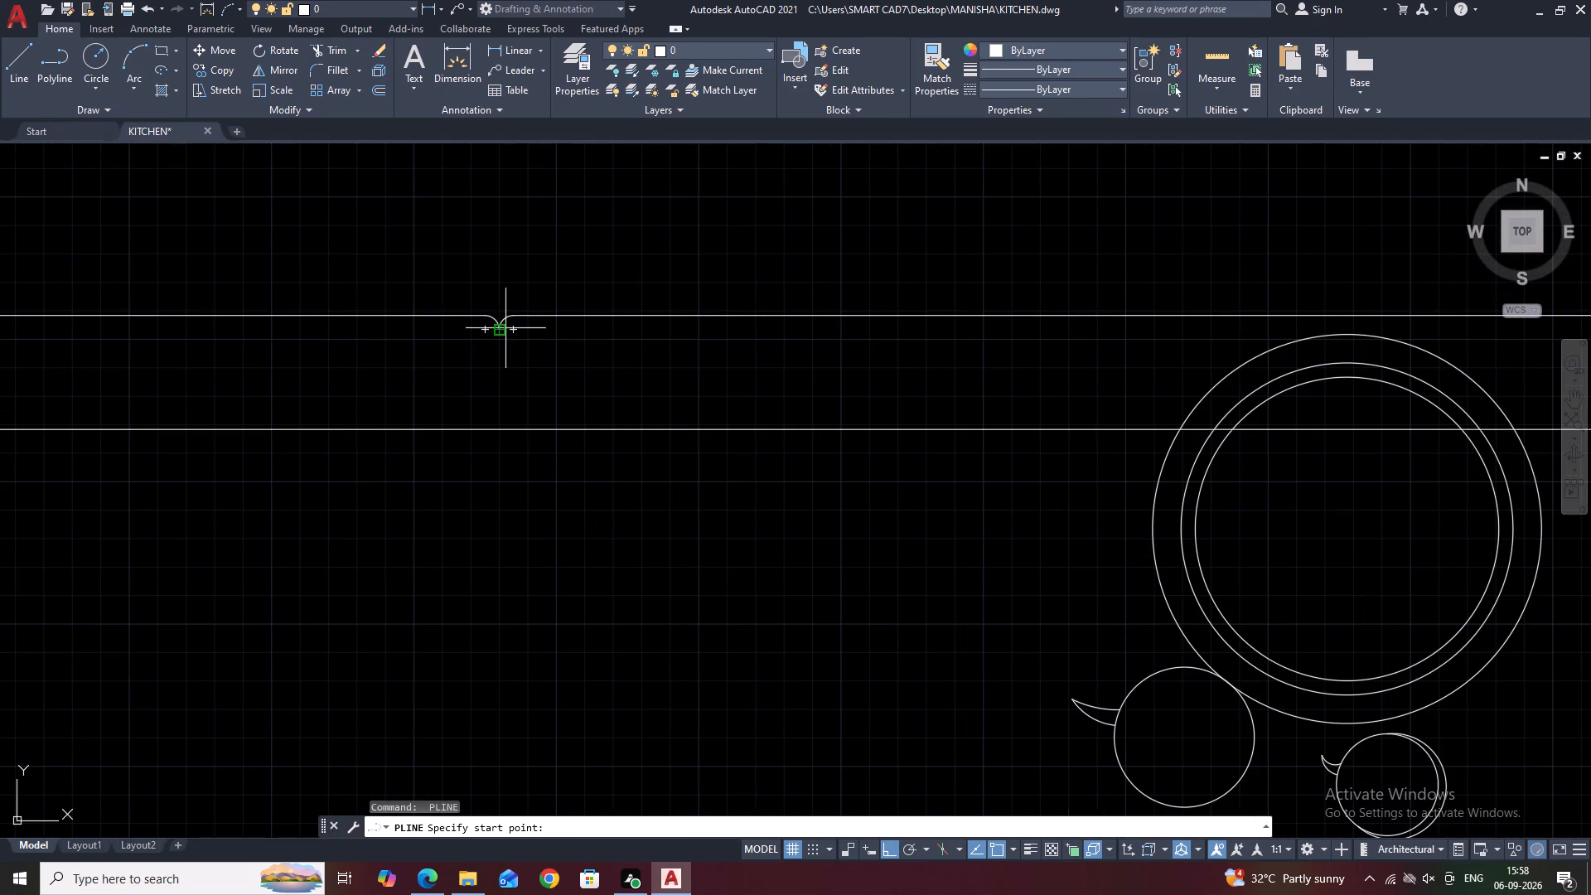
click(500, 331)
scroll(500, 331, down, 2)
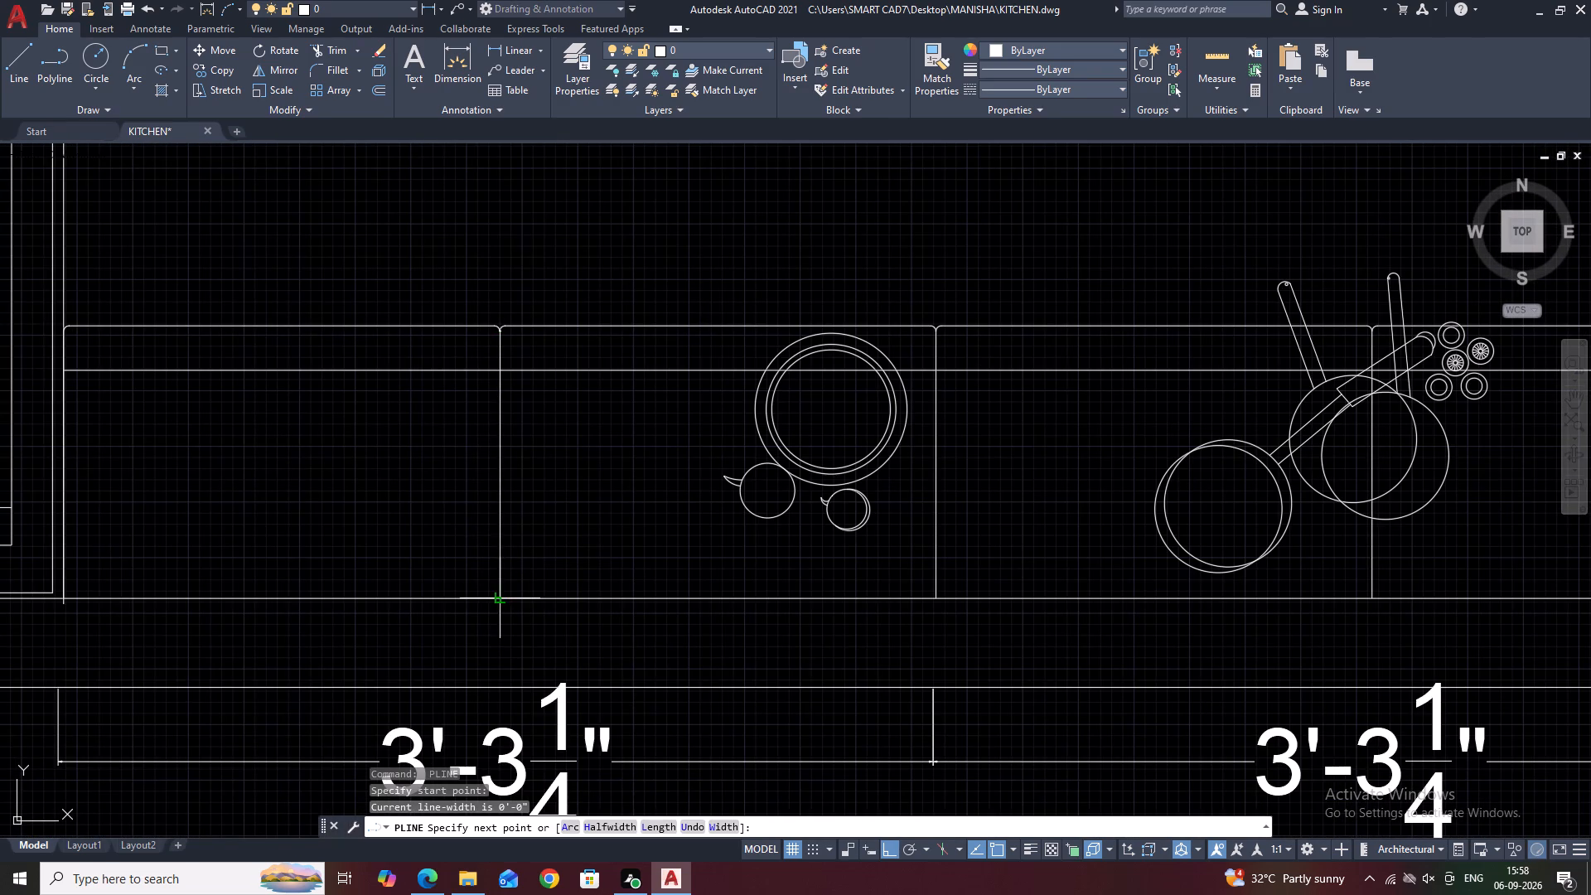
click(496, 597)
key(Escape)
scroll(467, 443, down, 2)
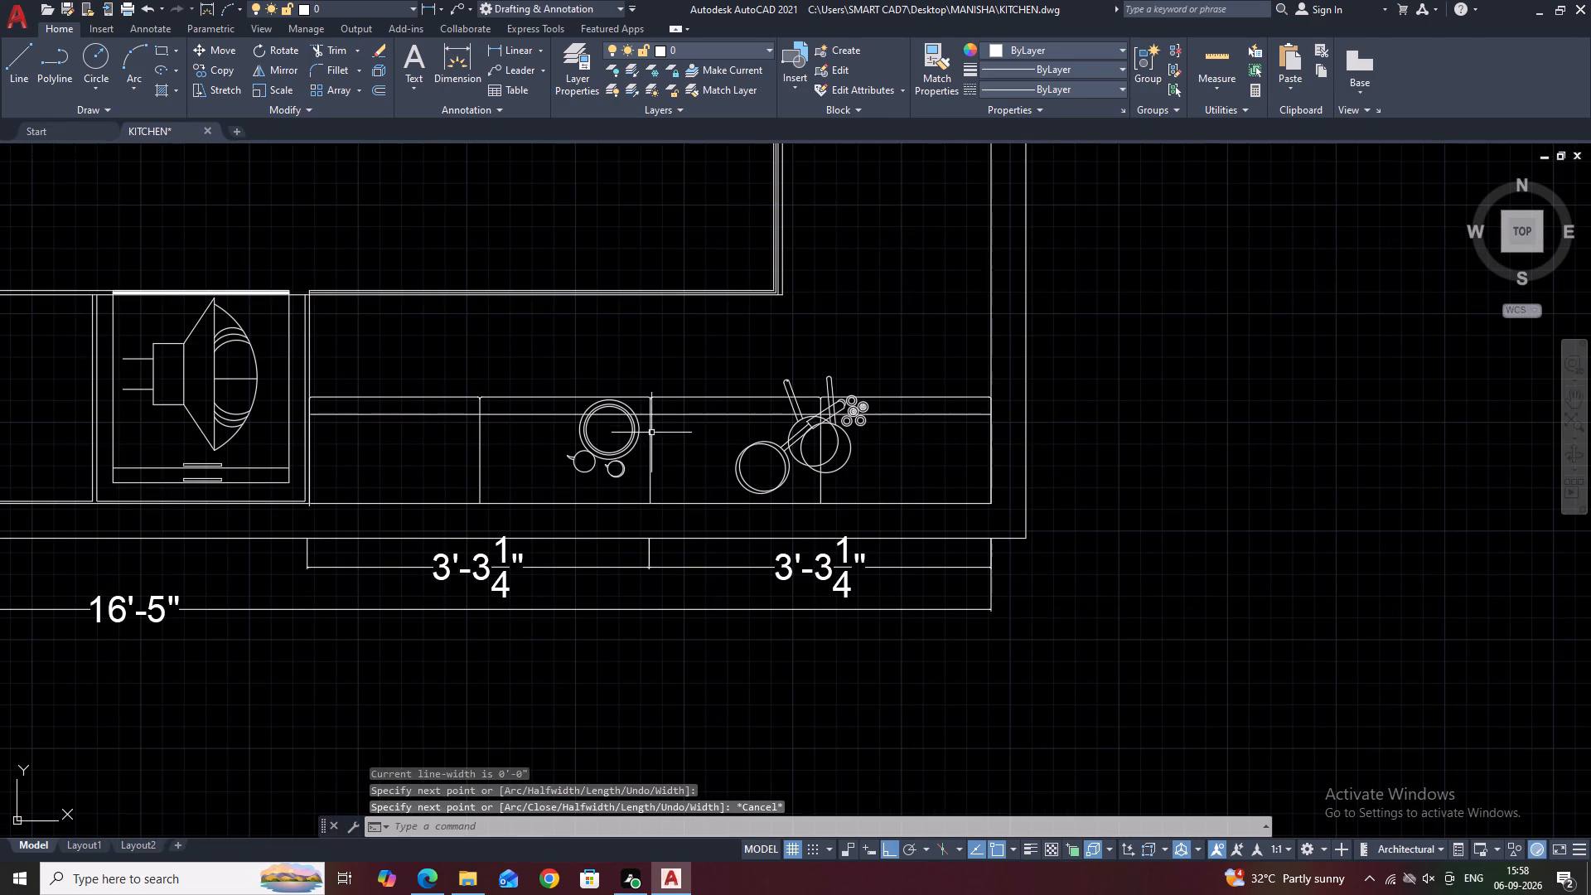
Set the global width of the three redrawn divider polylines to 0.25.
middle_drag(652, 435, 652, 488)
scroll(831, 540, up, 1)
click(831, 544)
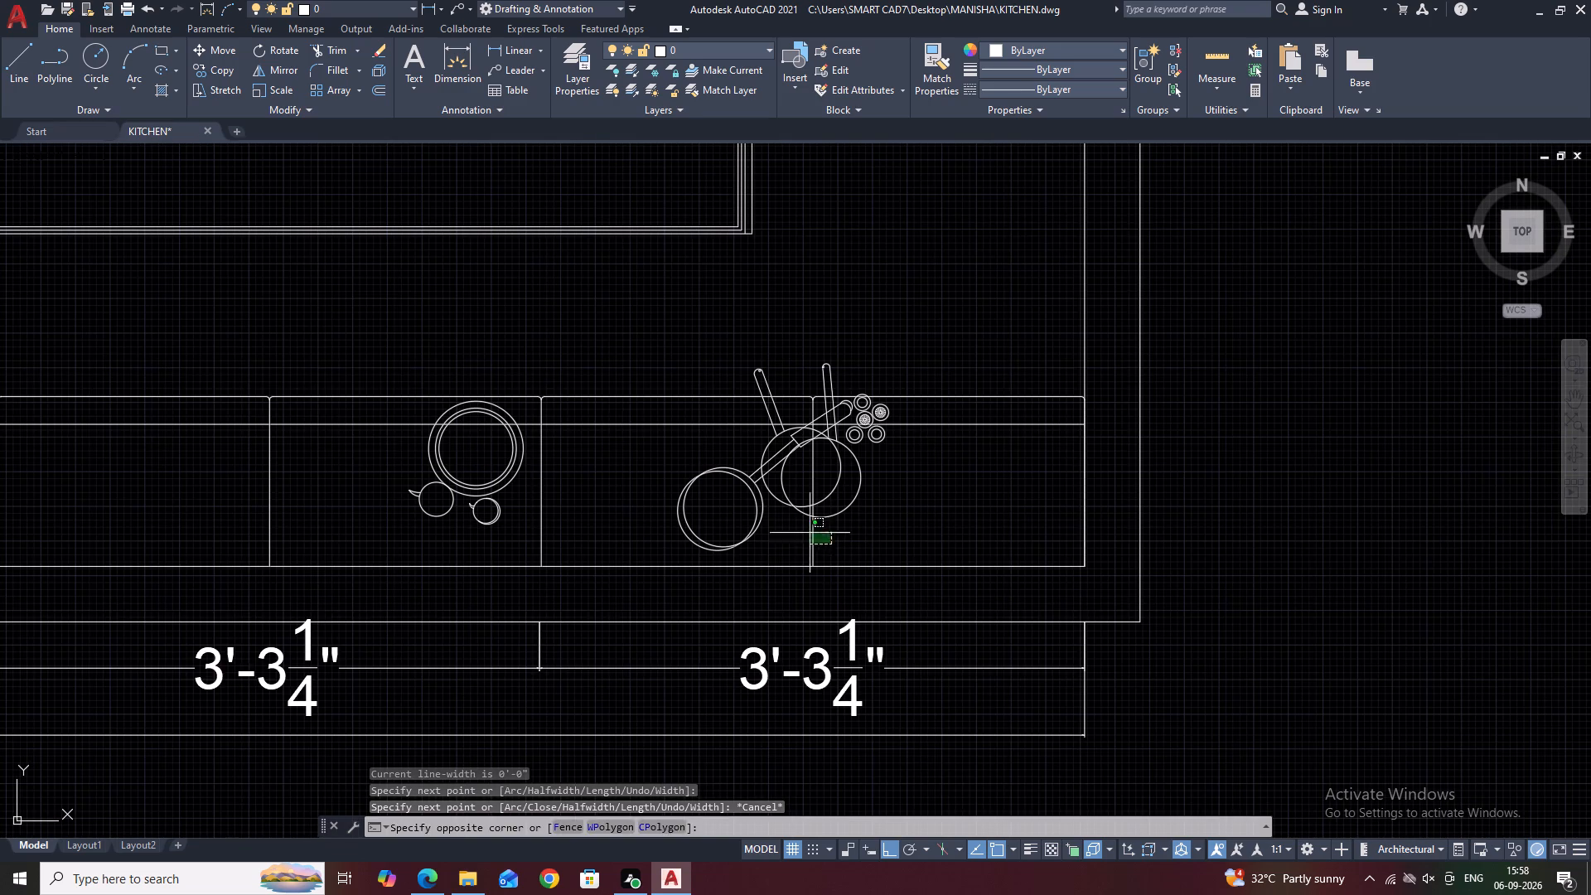
click(798, 526)
click(585, 520)
click(535, 473)
click(309, 493)
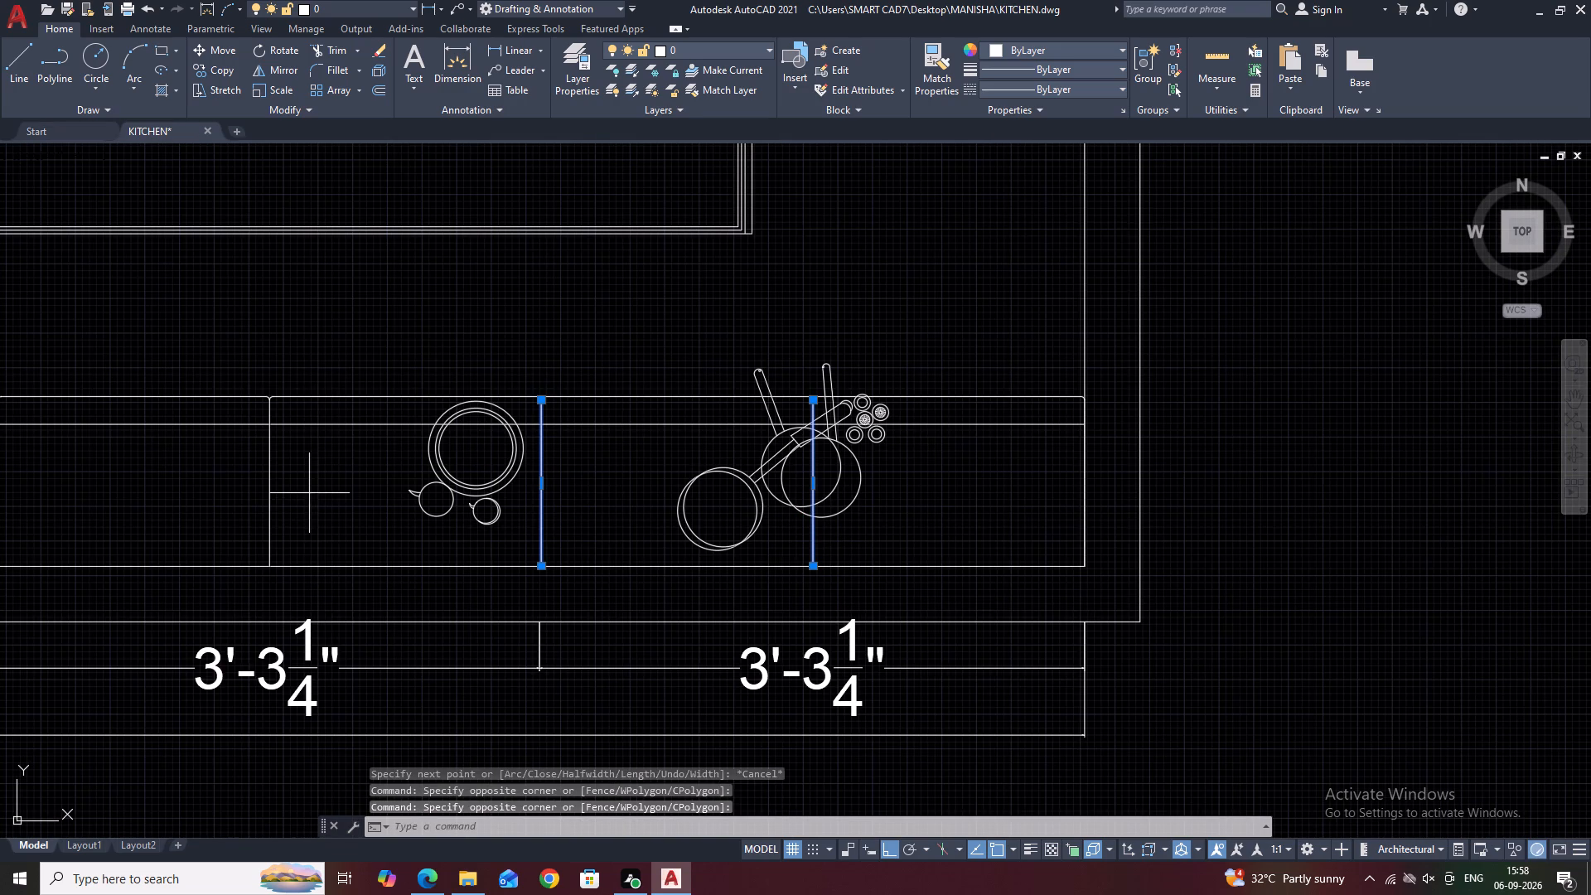
click(239, 479)
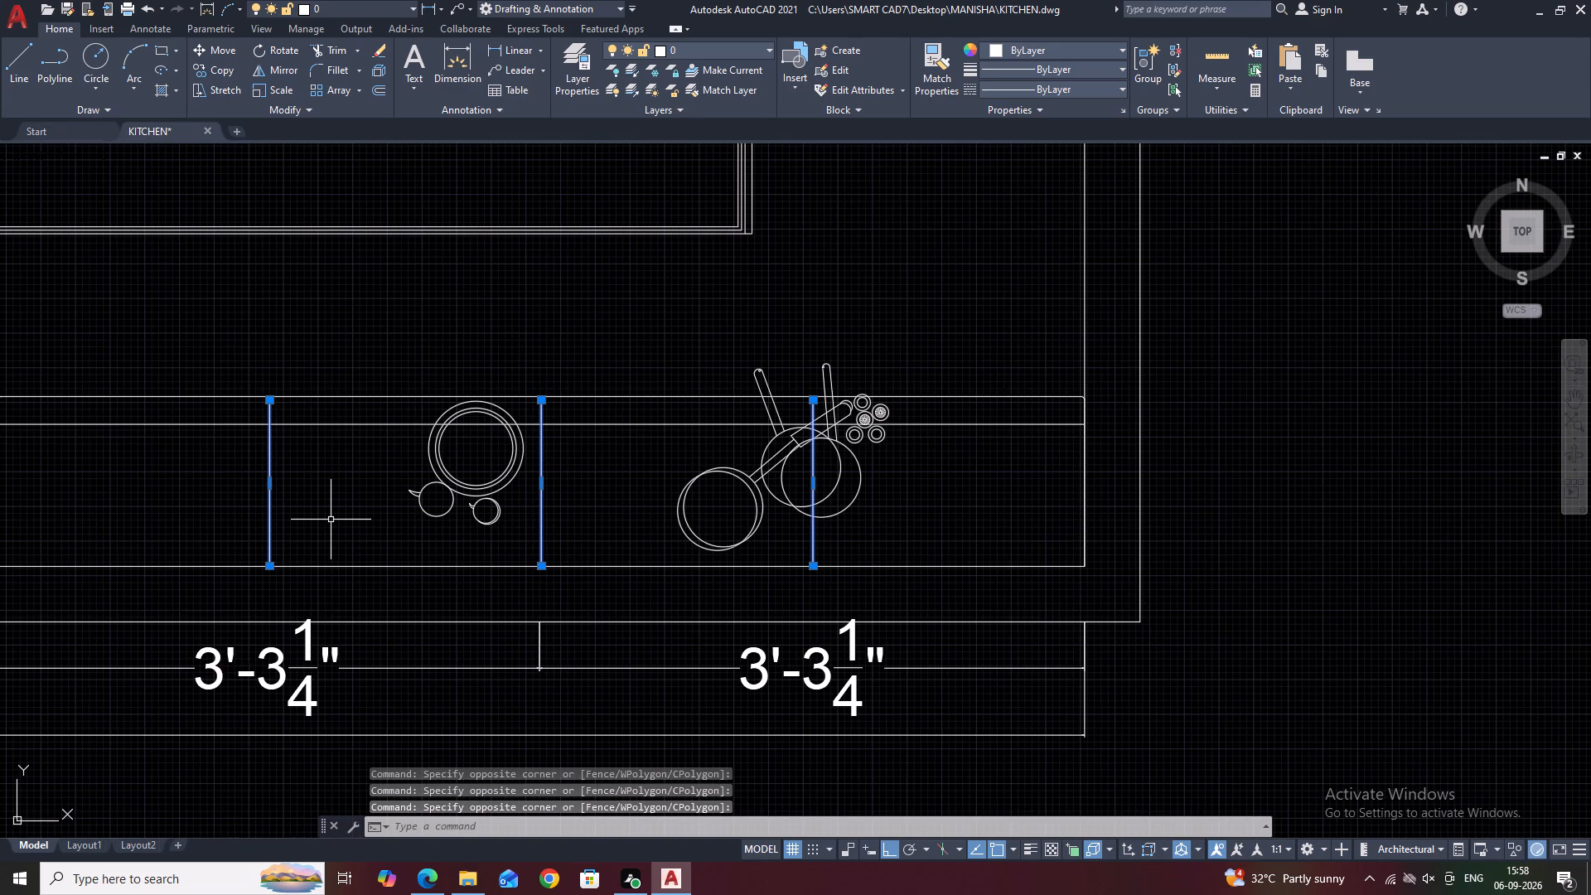
key(p)
text(R)
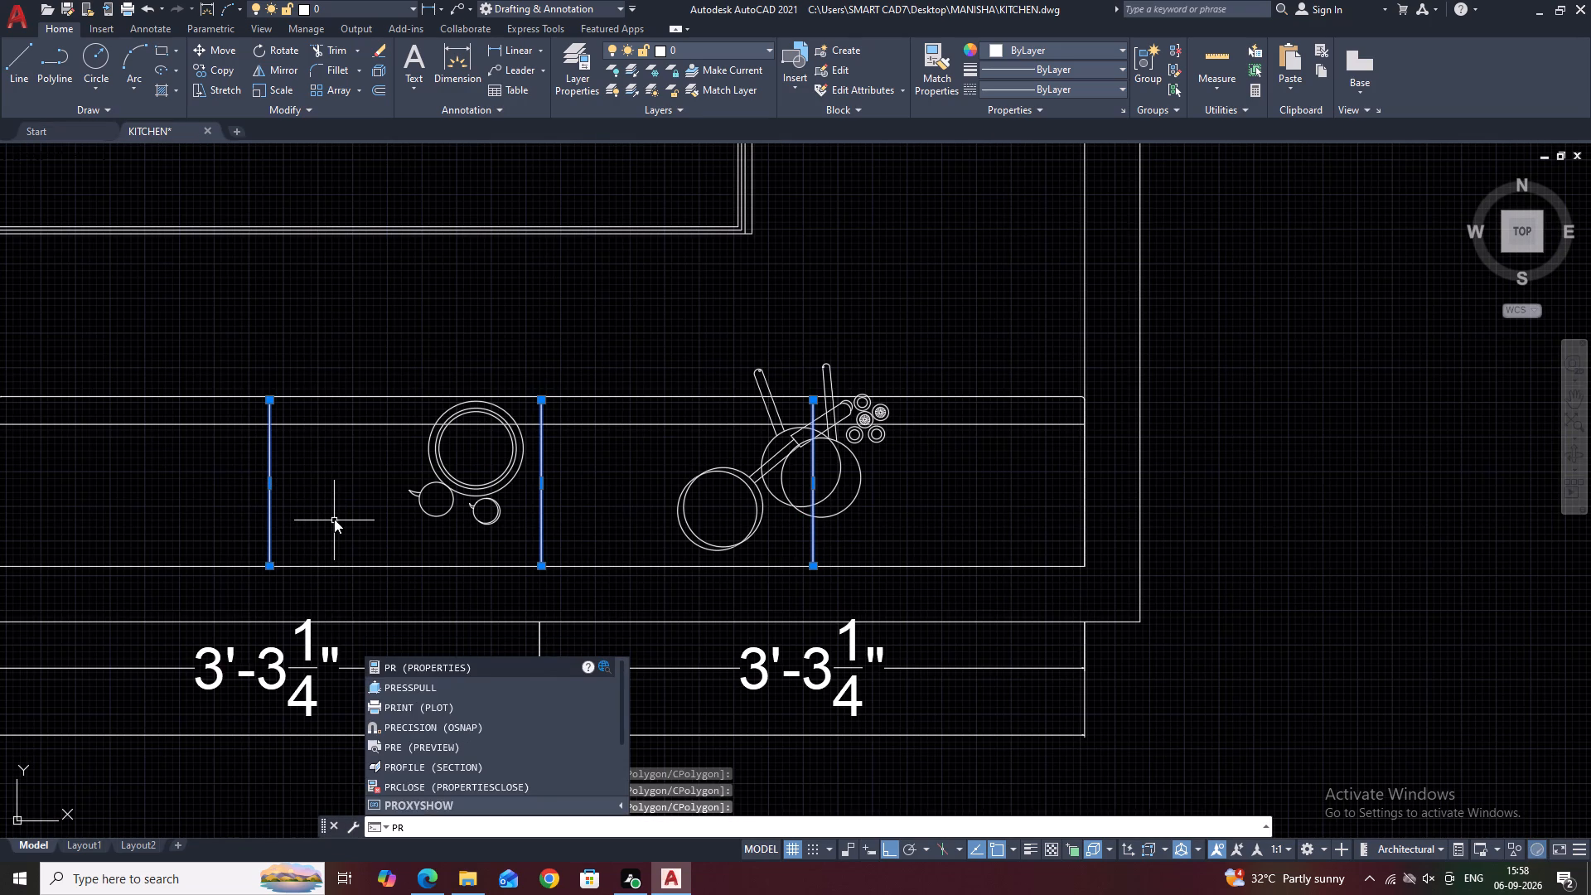
key(space)
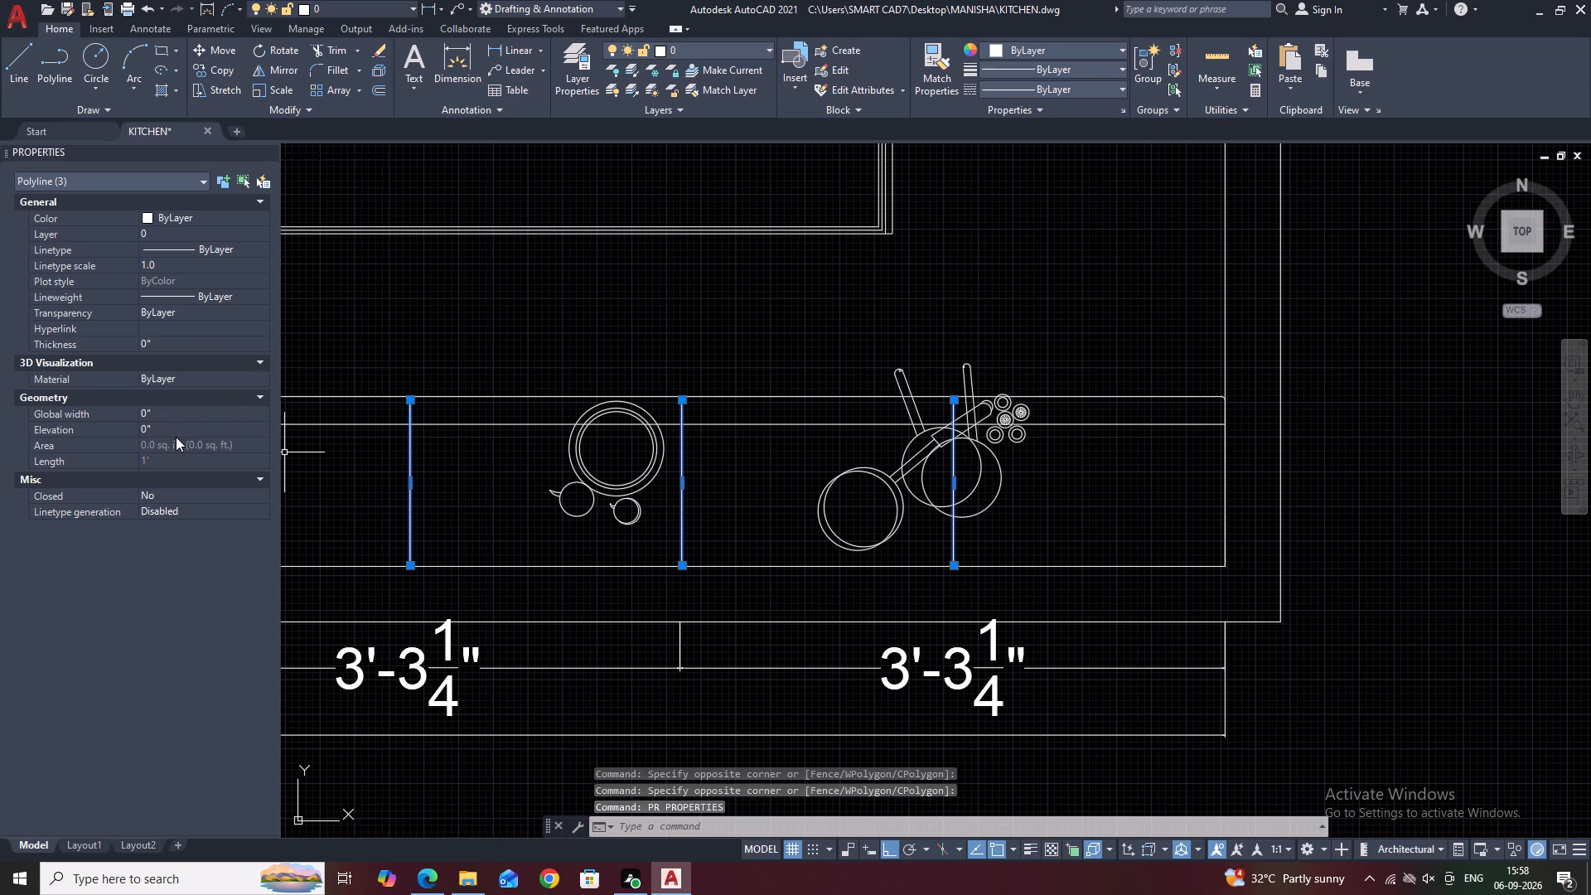
click(171, 413)
text(0.25)
key(Return)
key(Escape)
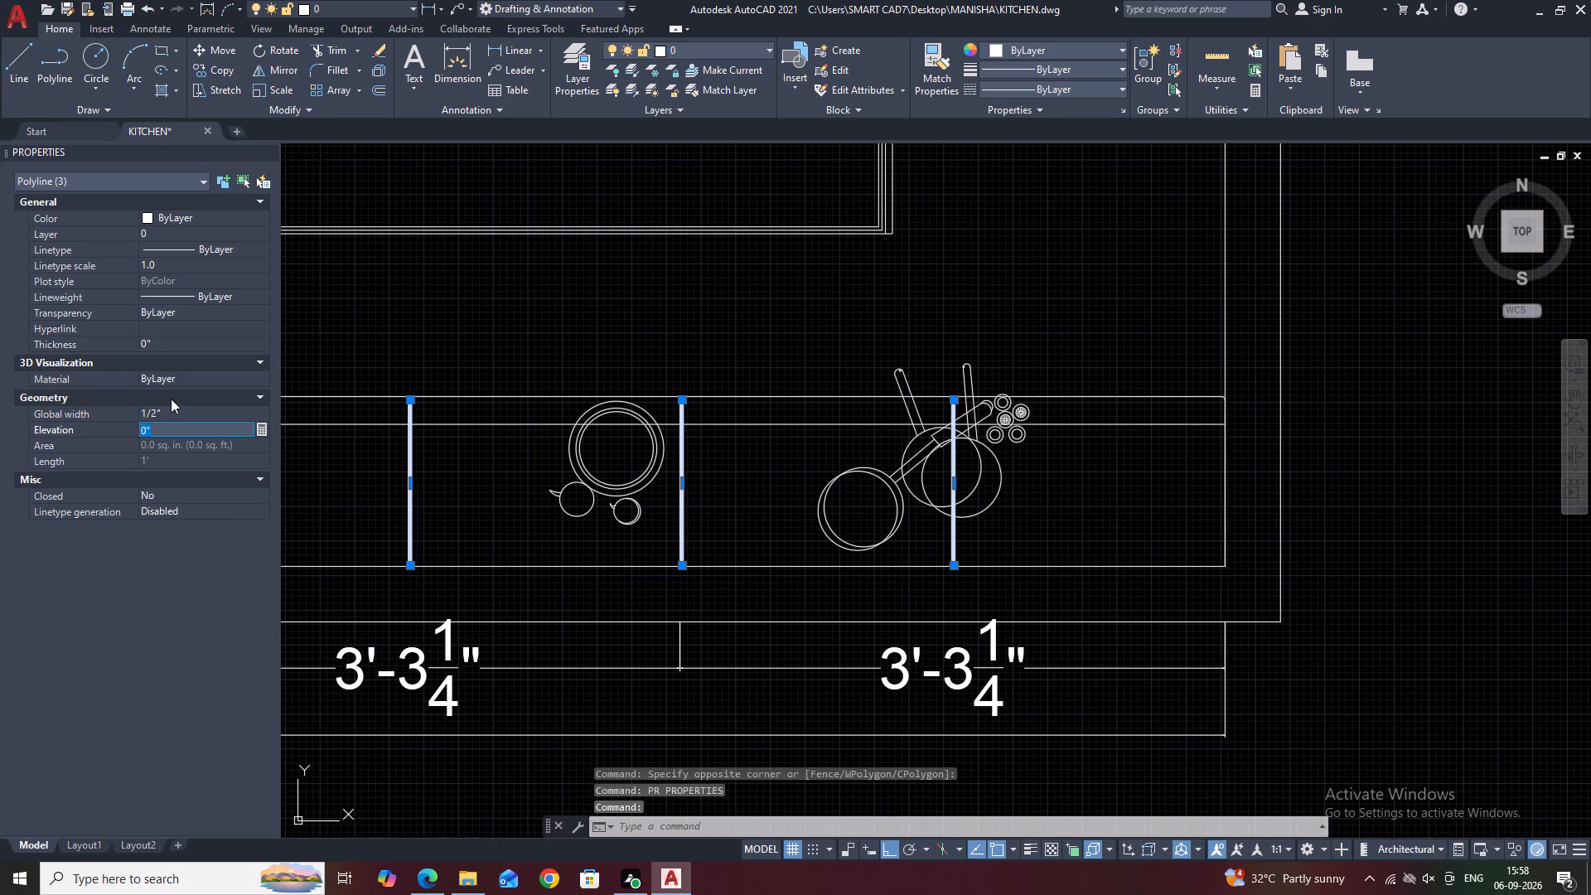
click(268, 151)
key(Escape)
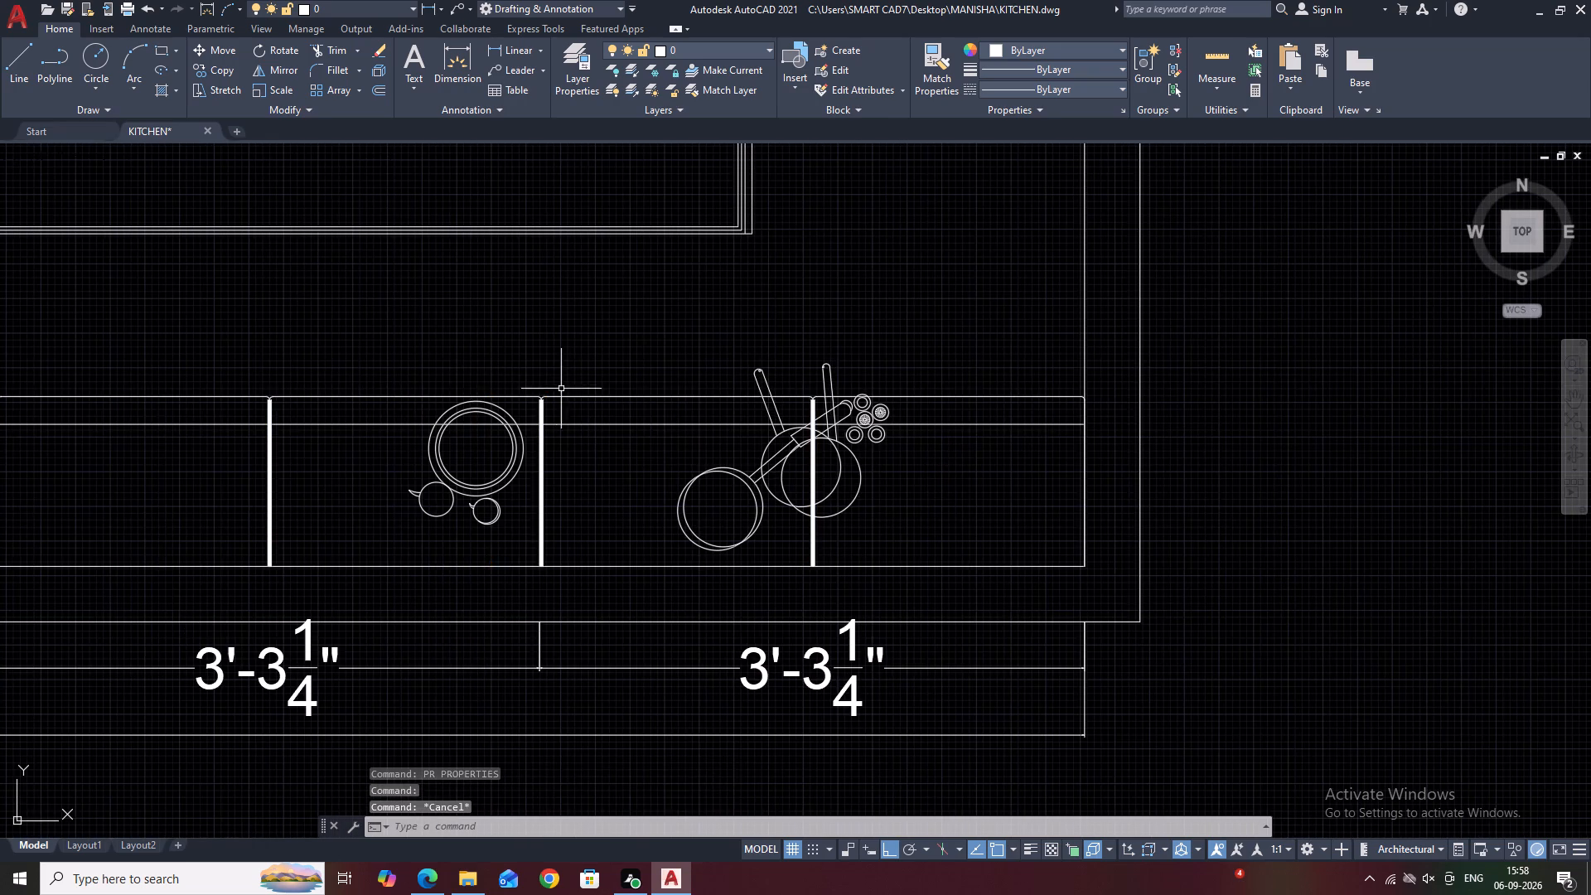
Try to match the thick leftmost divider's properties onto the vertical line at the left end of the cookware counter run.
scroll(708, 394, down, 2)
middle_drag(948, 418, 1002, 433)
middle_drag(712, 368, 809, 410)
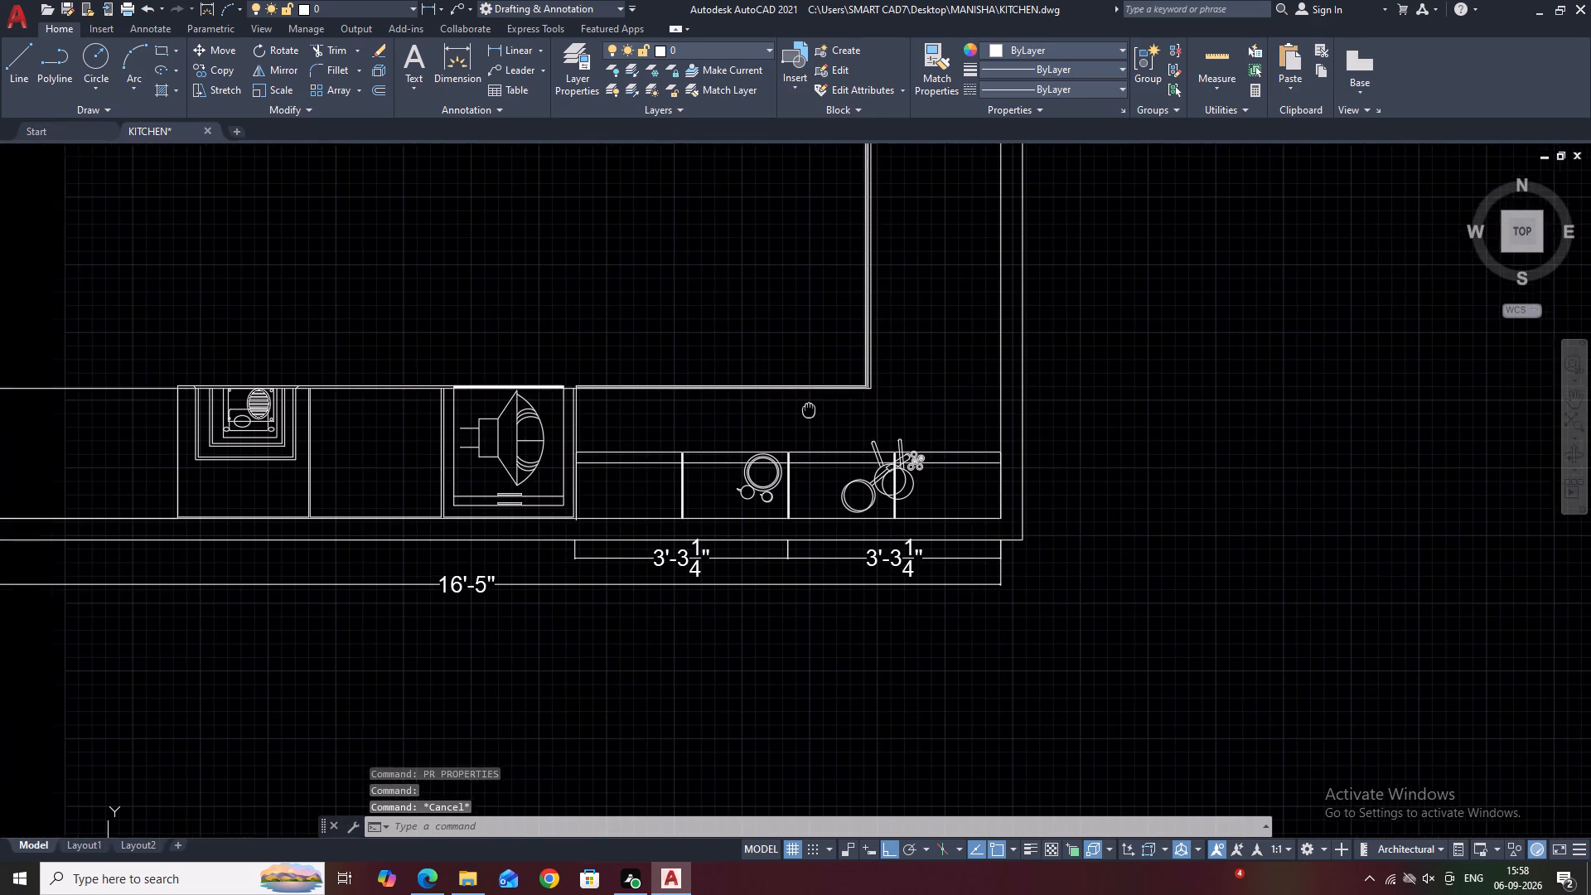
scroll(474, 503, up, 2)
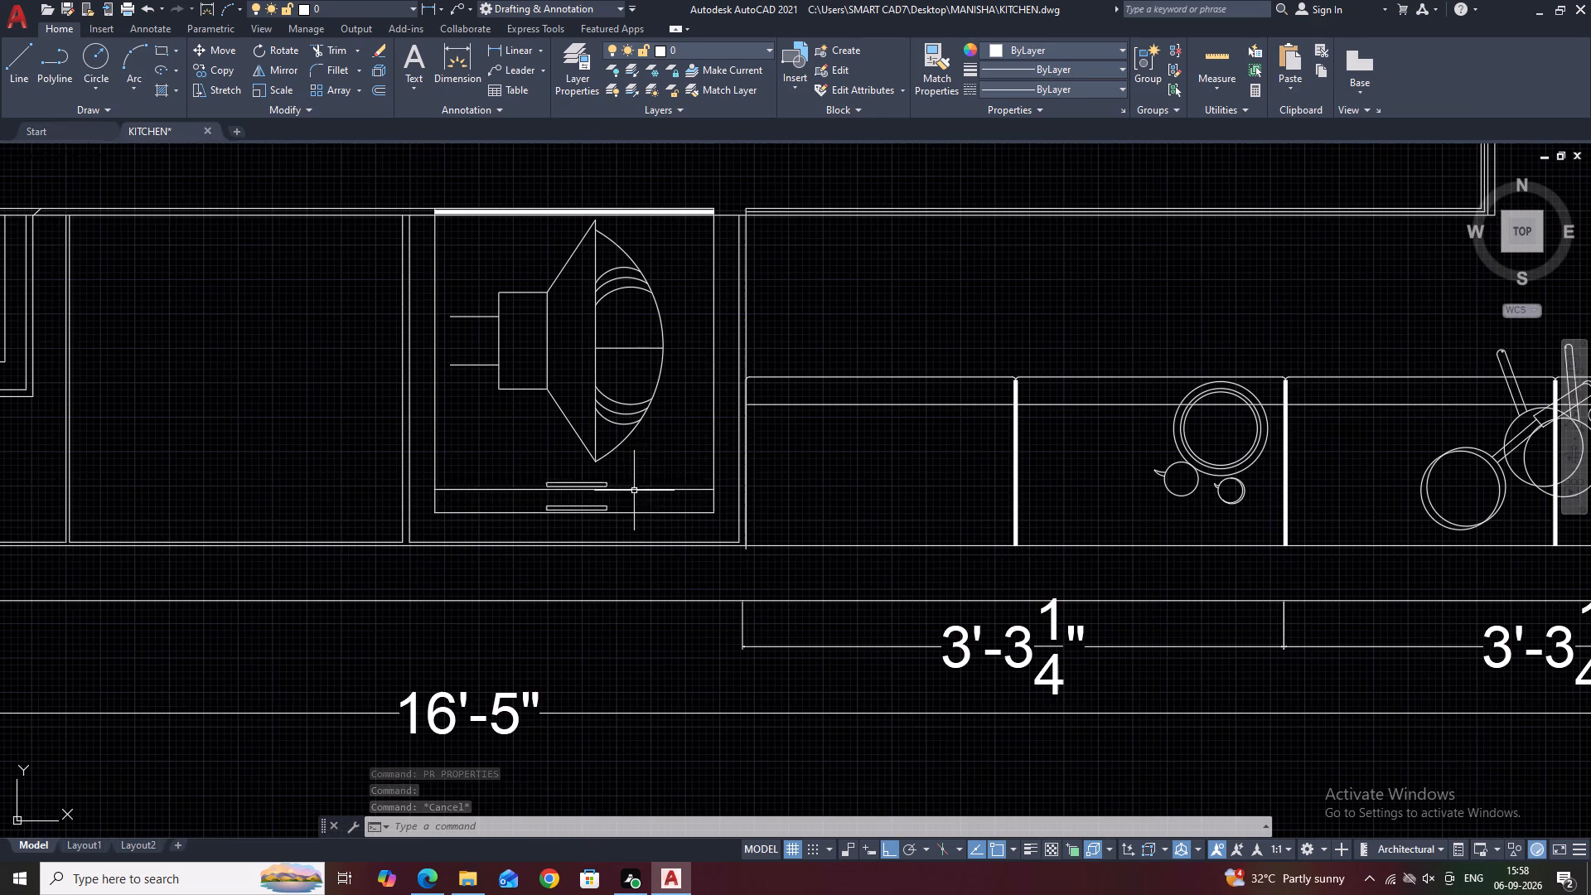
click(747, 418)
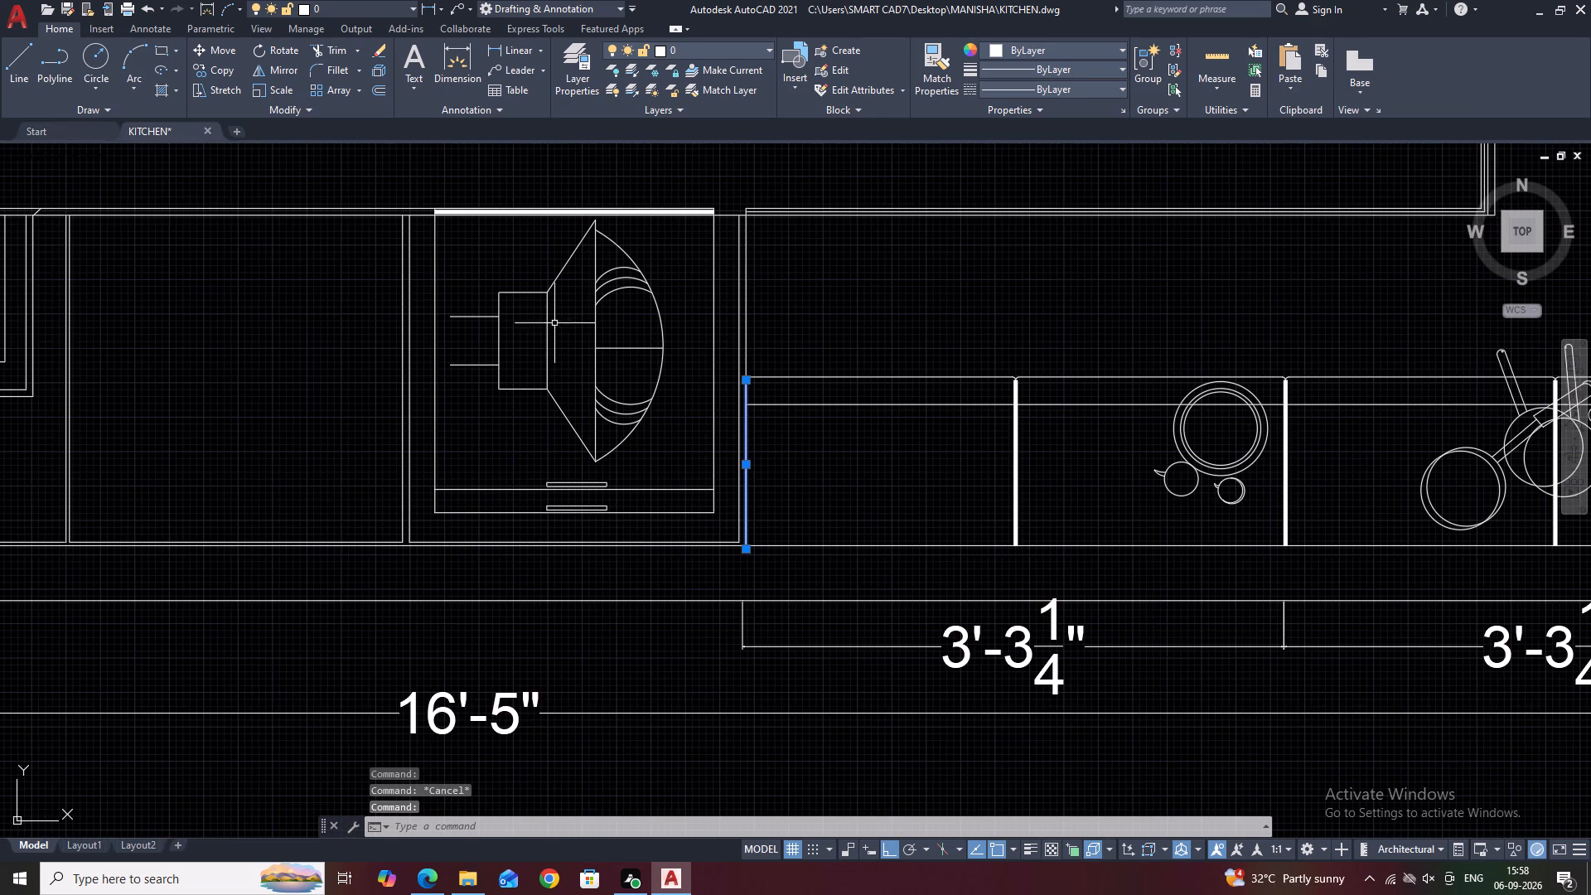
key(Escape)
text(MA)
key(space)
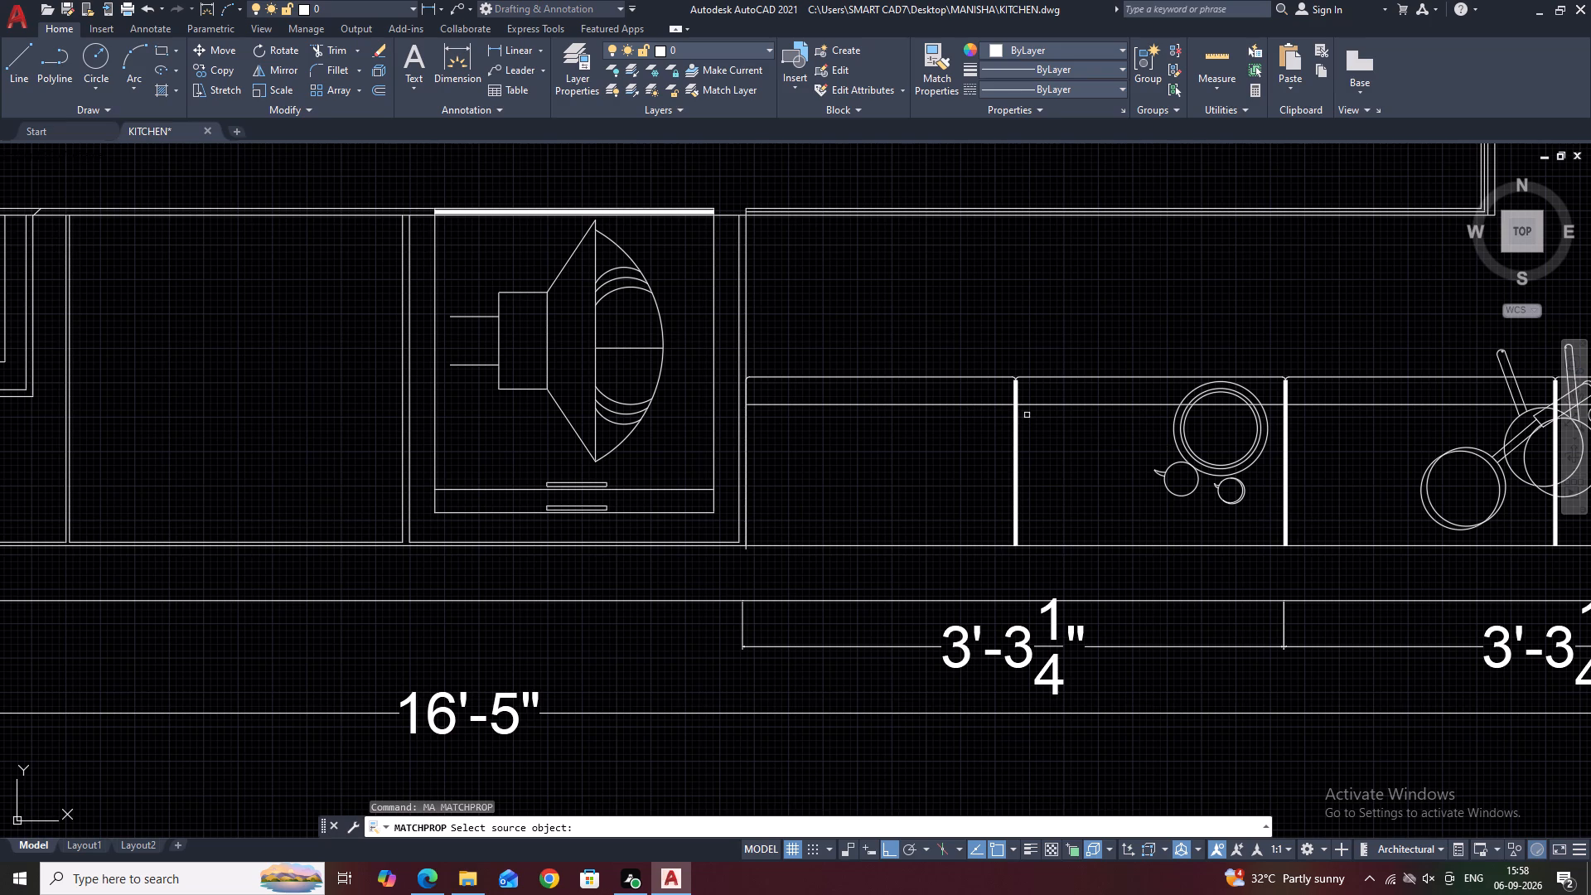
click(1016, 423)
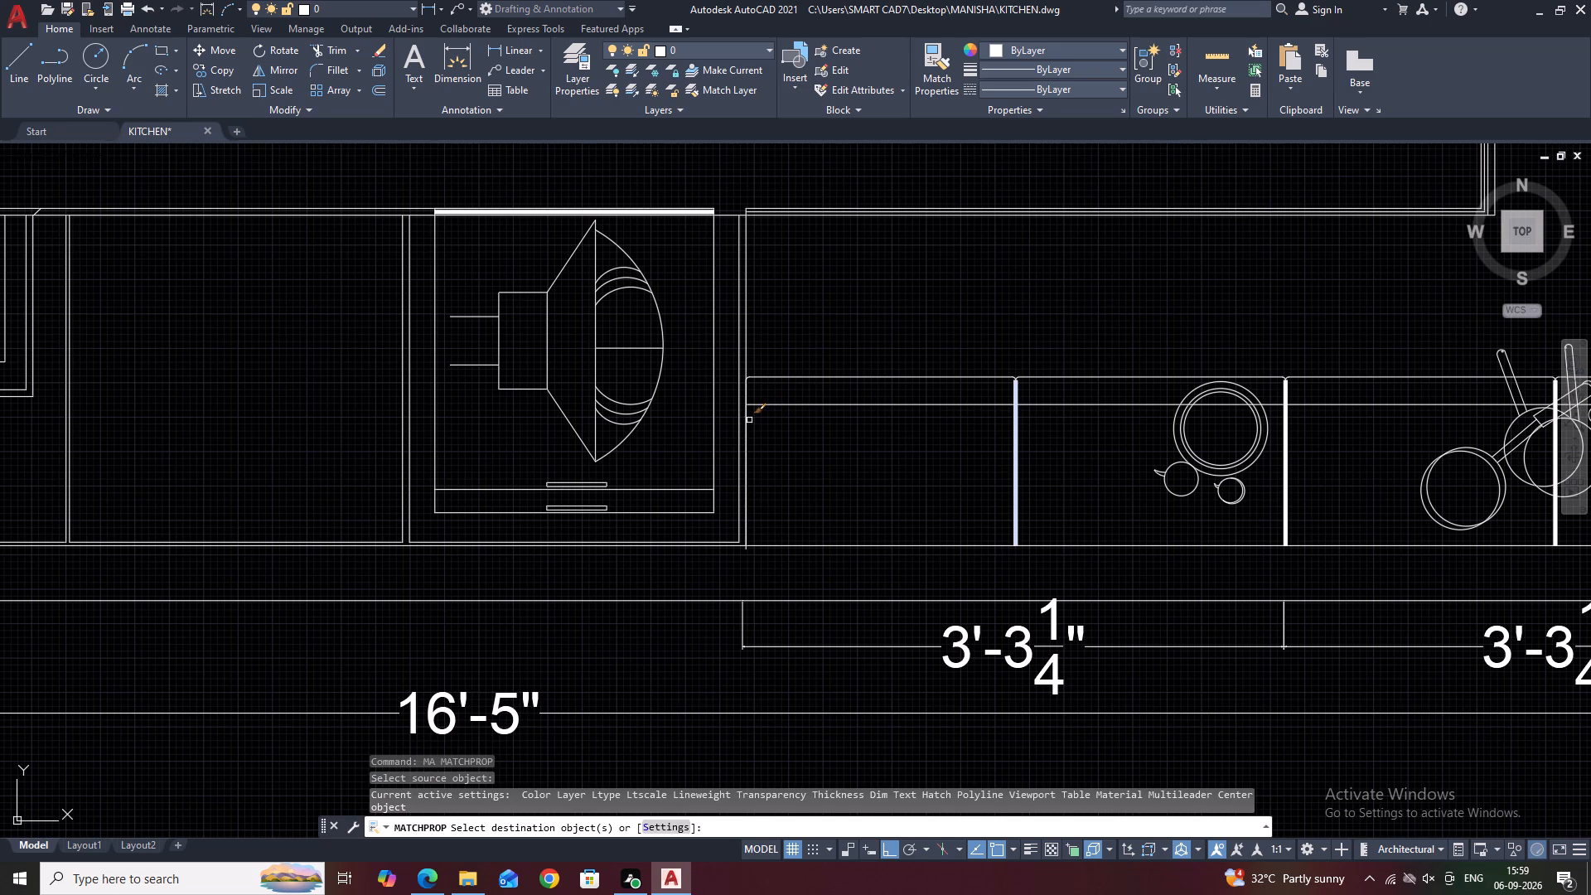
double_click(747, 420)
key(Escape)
Replace the cookware counter's left end line with a vertical polyline from the rounded corner down to the lower edge.
click(747, 410)
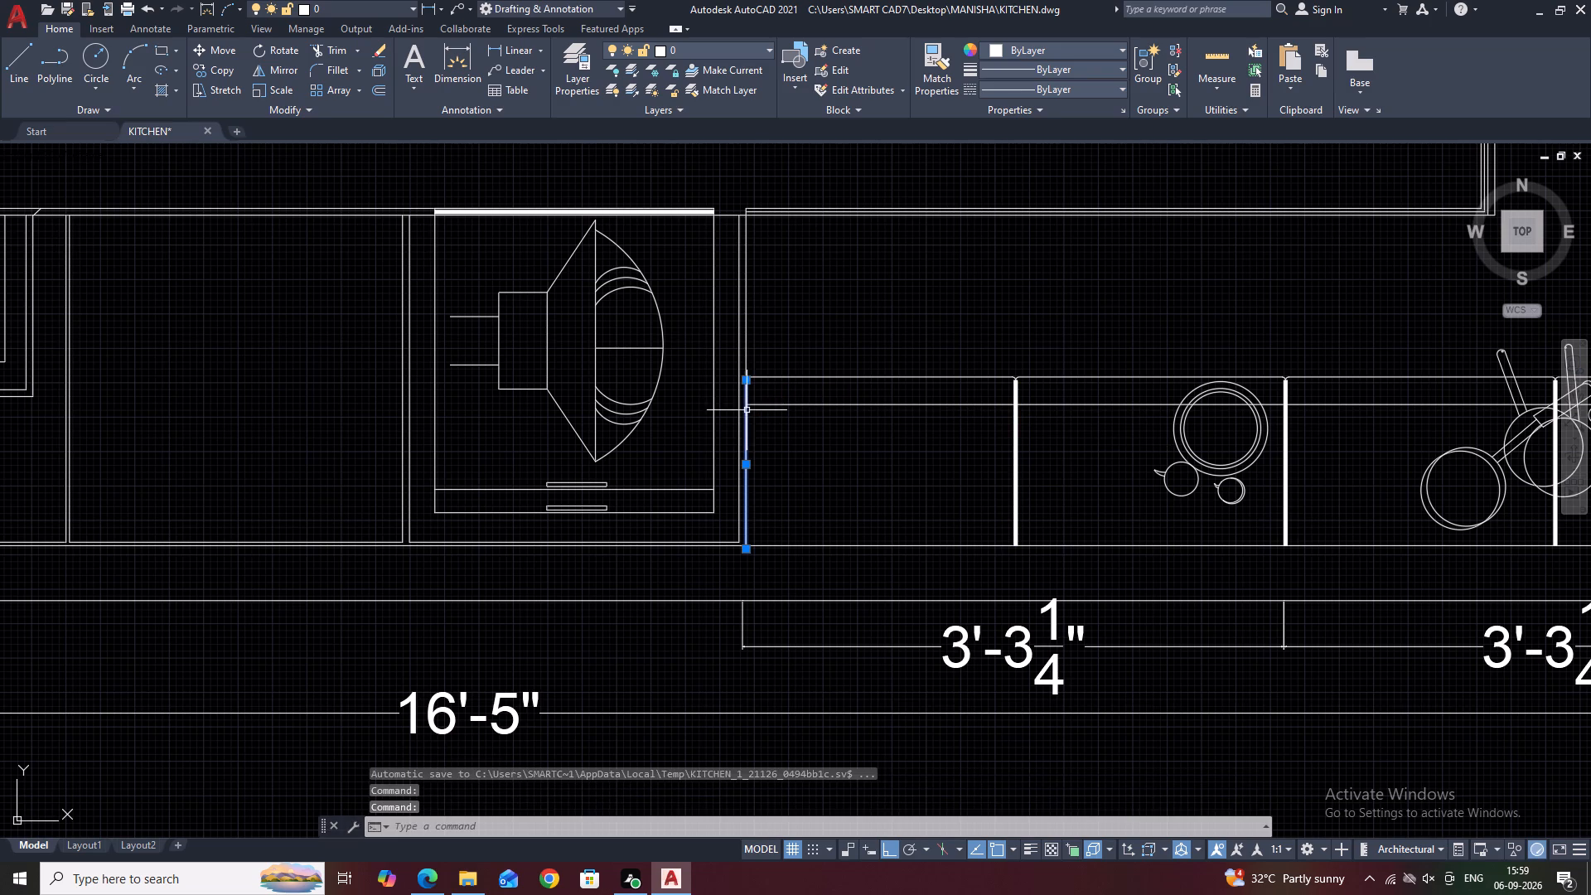
key(Delete)
text(PL)
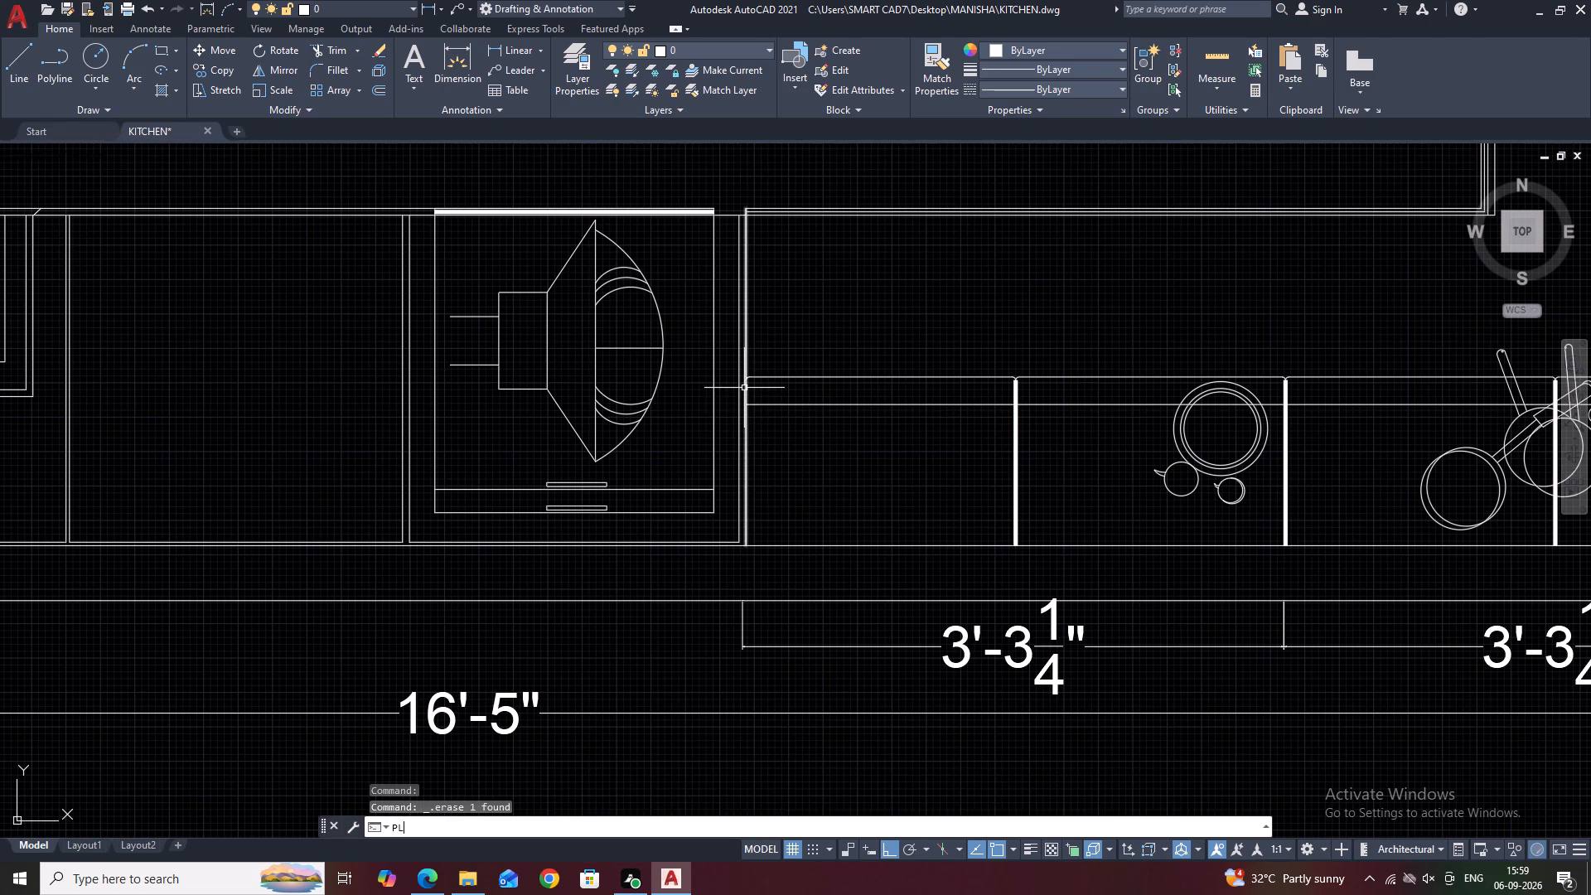
key(space)
scroll(745, 421, up, 1)
click(741, 358)
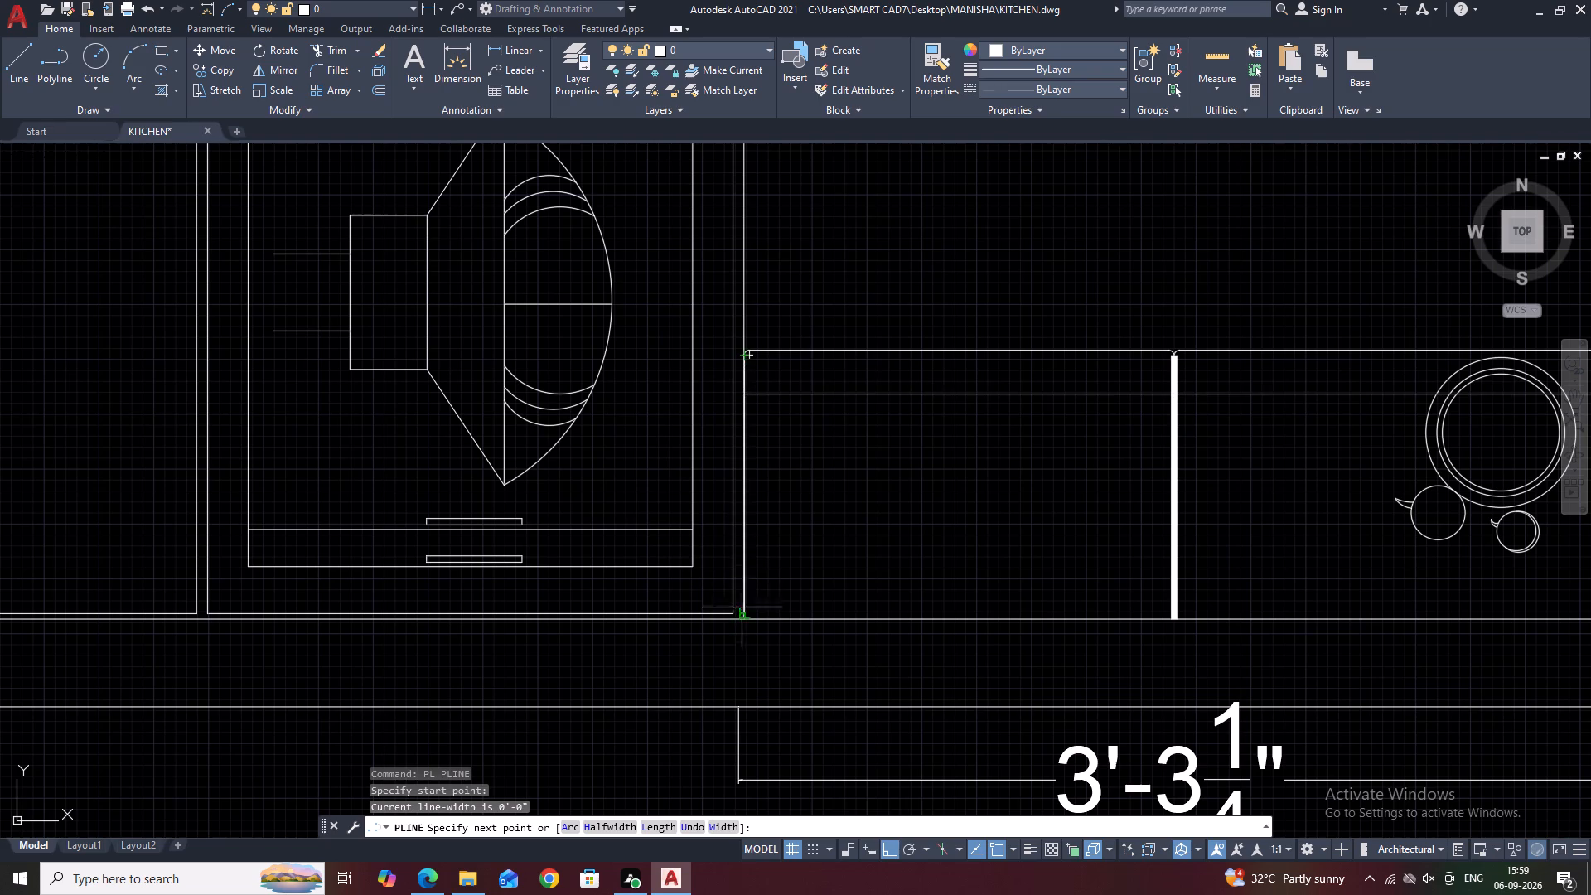
click(745, 615)
key(Escape)
Match the properties of the nearest thick divider onto the new polyline at the counter's left end.
text(MA)
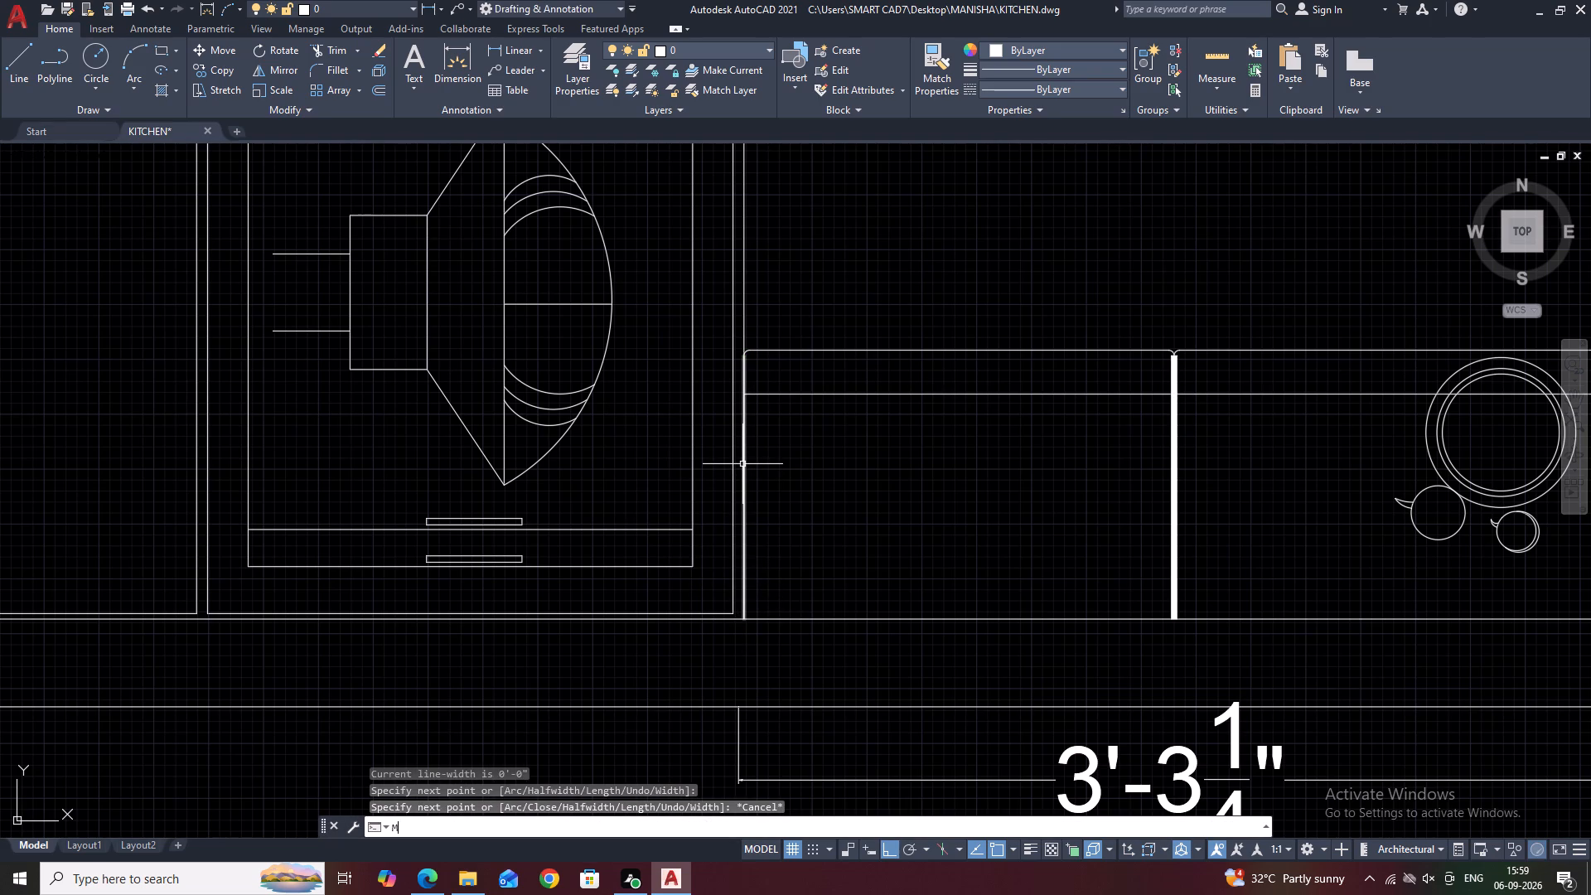
key(space)
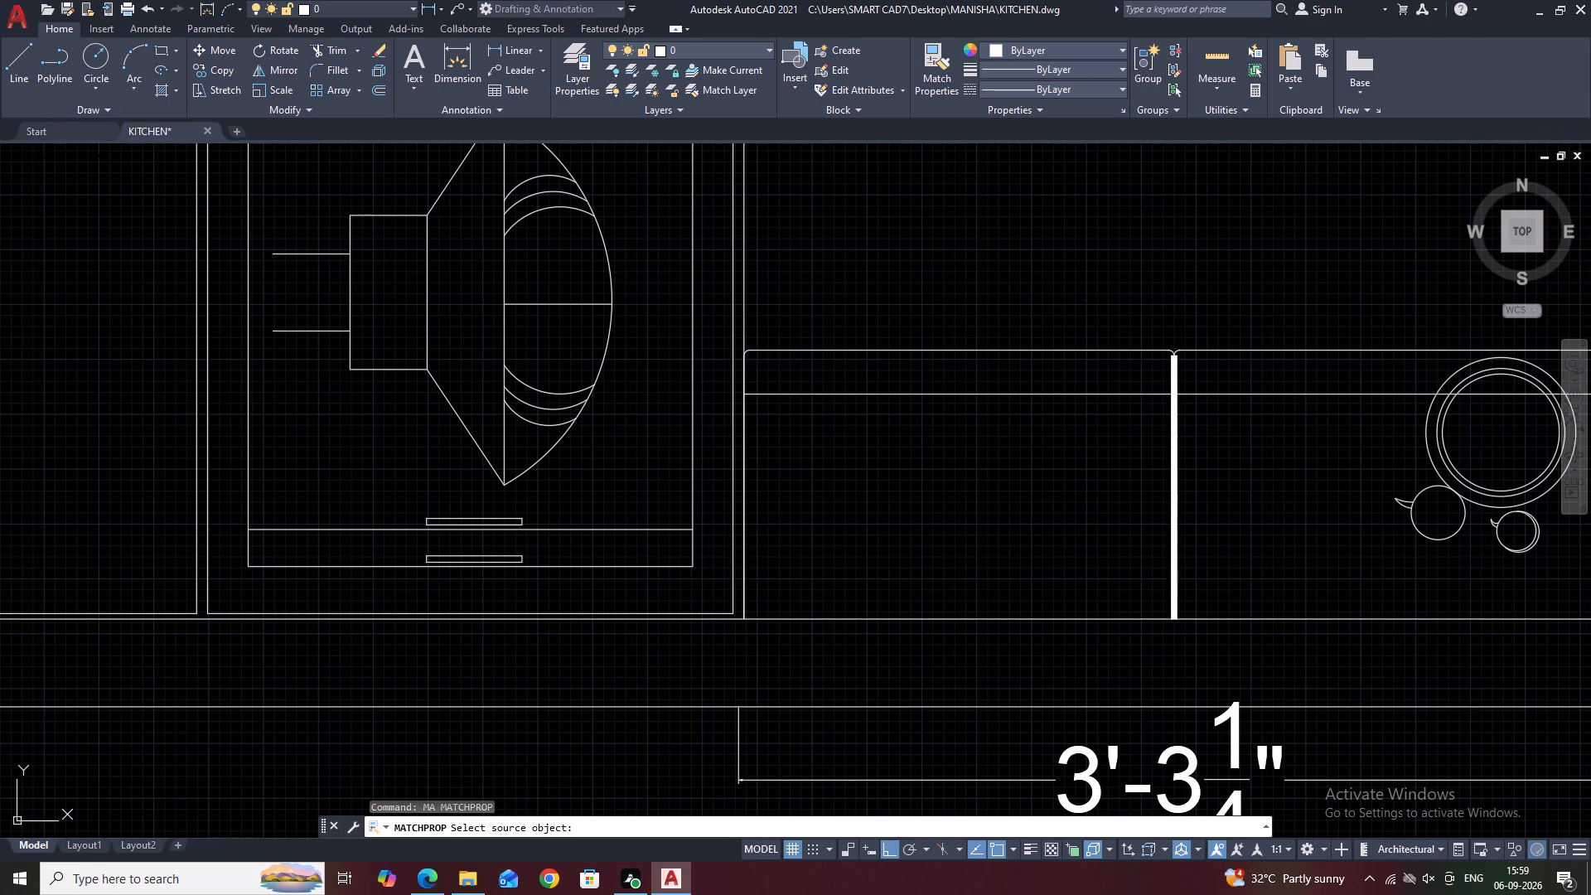
click(1174, 498)
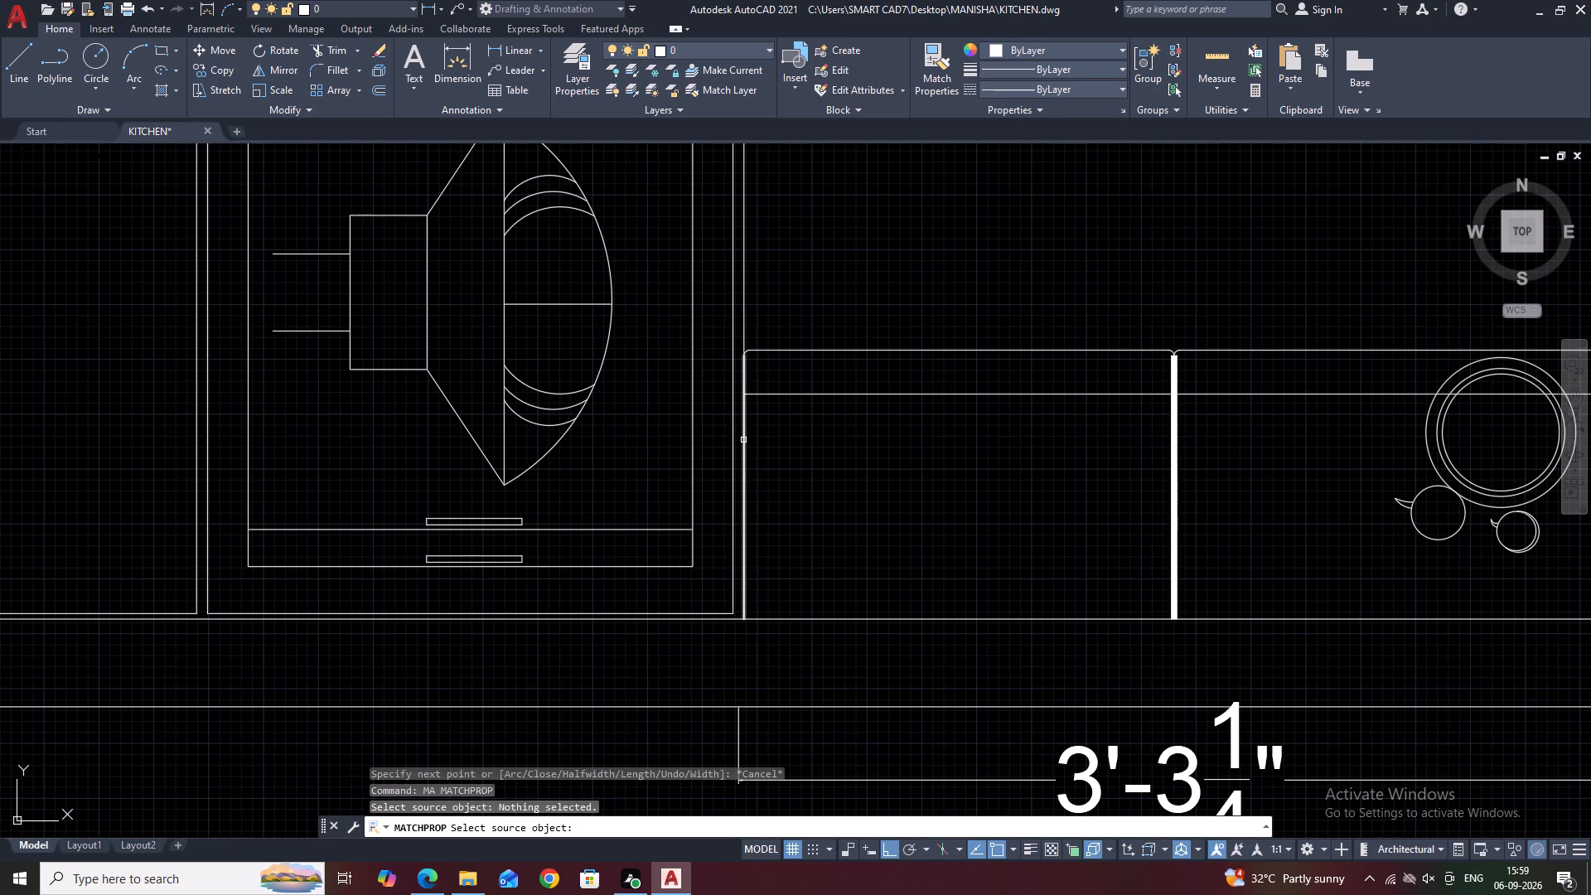
click(1175, 550)
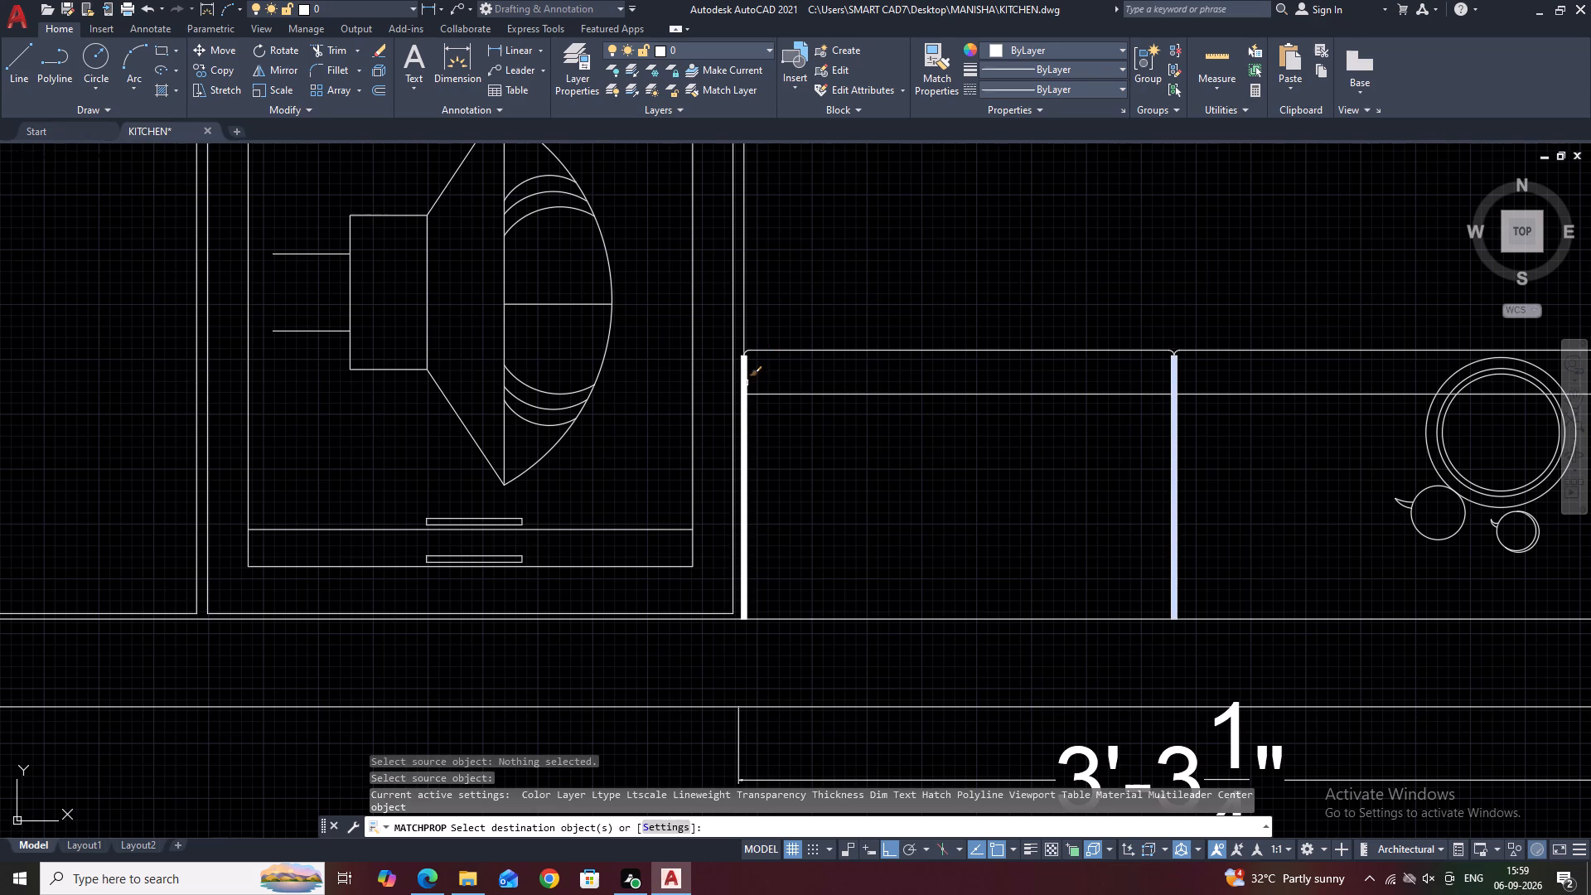
click(745, 382)
key(Escape)
Delete the two vertical side lines of the empty cabinet bay between the two appliance units.
scroll(651, 356, down, 2)
middle_drag(1006, 375, 811, 363)
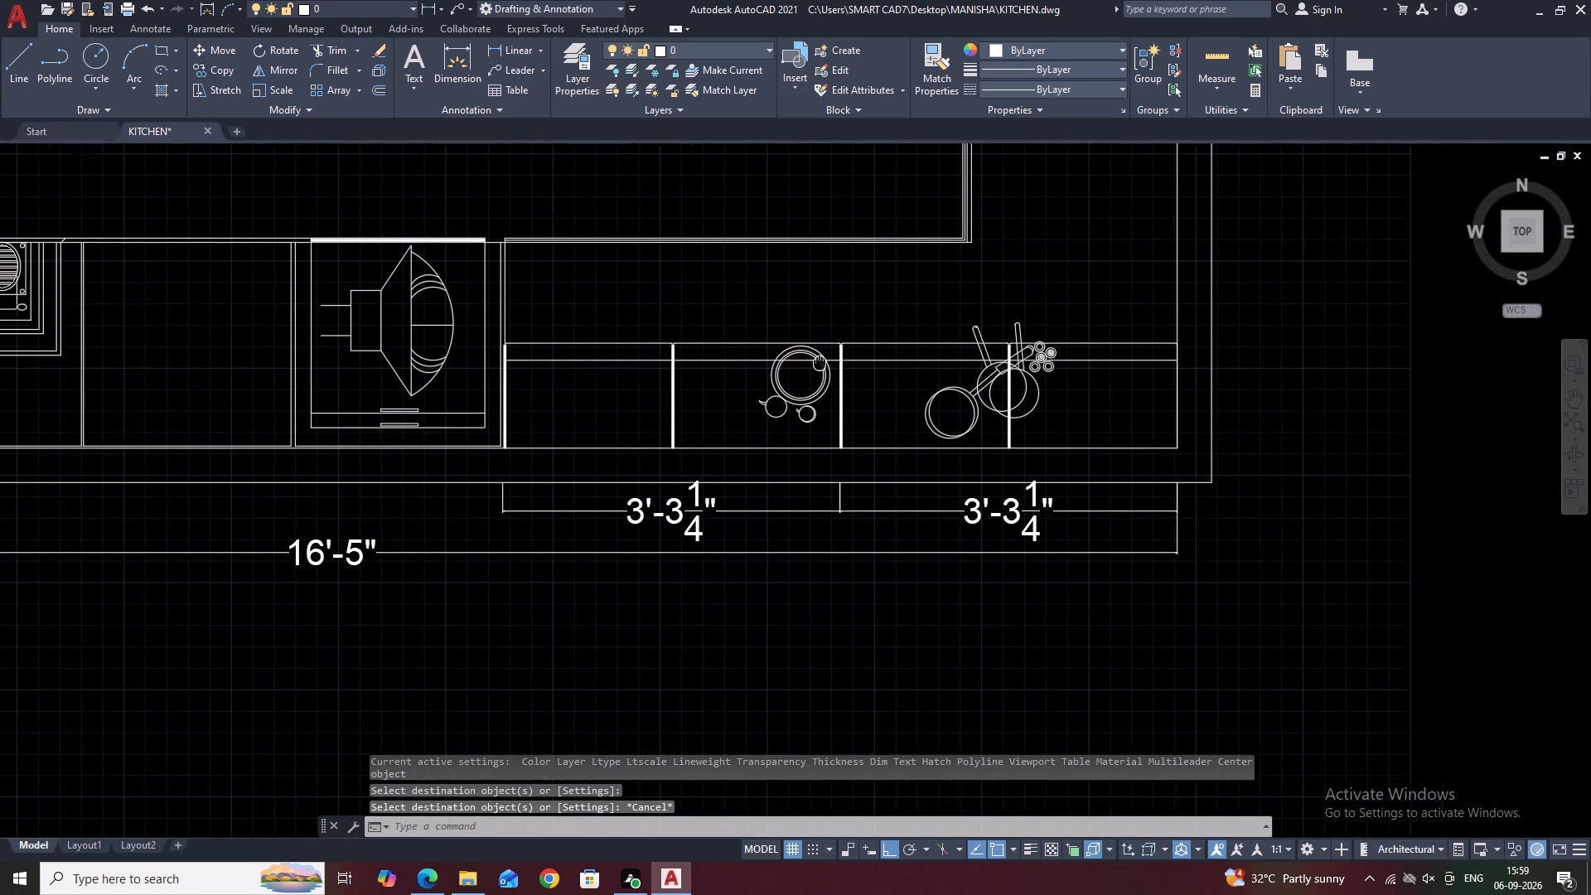
middle_drag(811, 363, 796, 362)
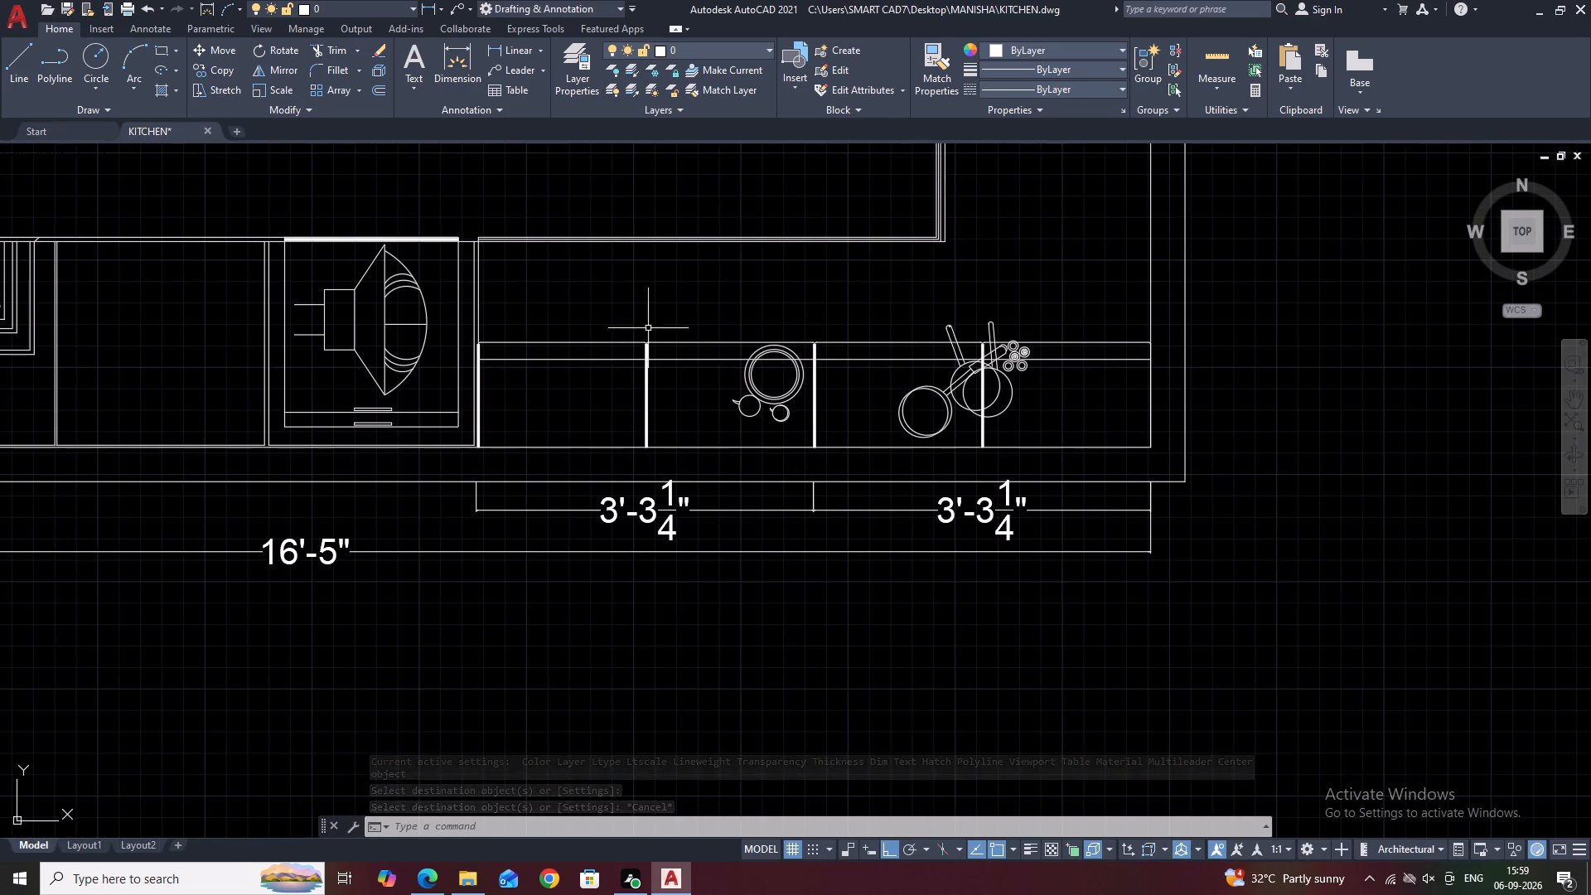
middle_drag(651, 330, 1017, 392)
scroll(583, 381, up, 2)
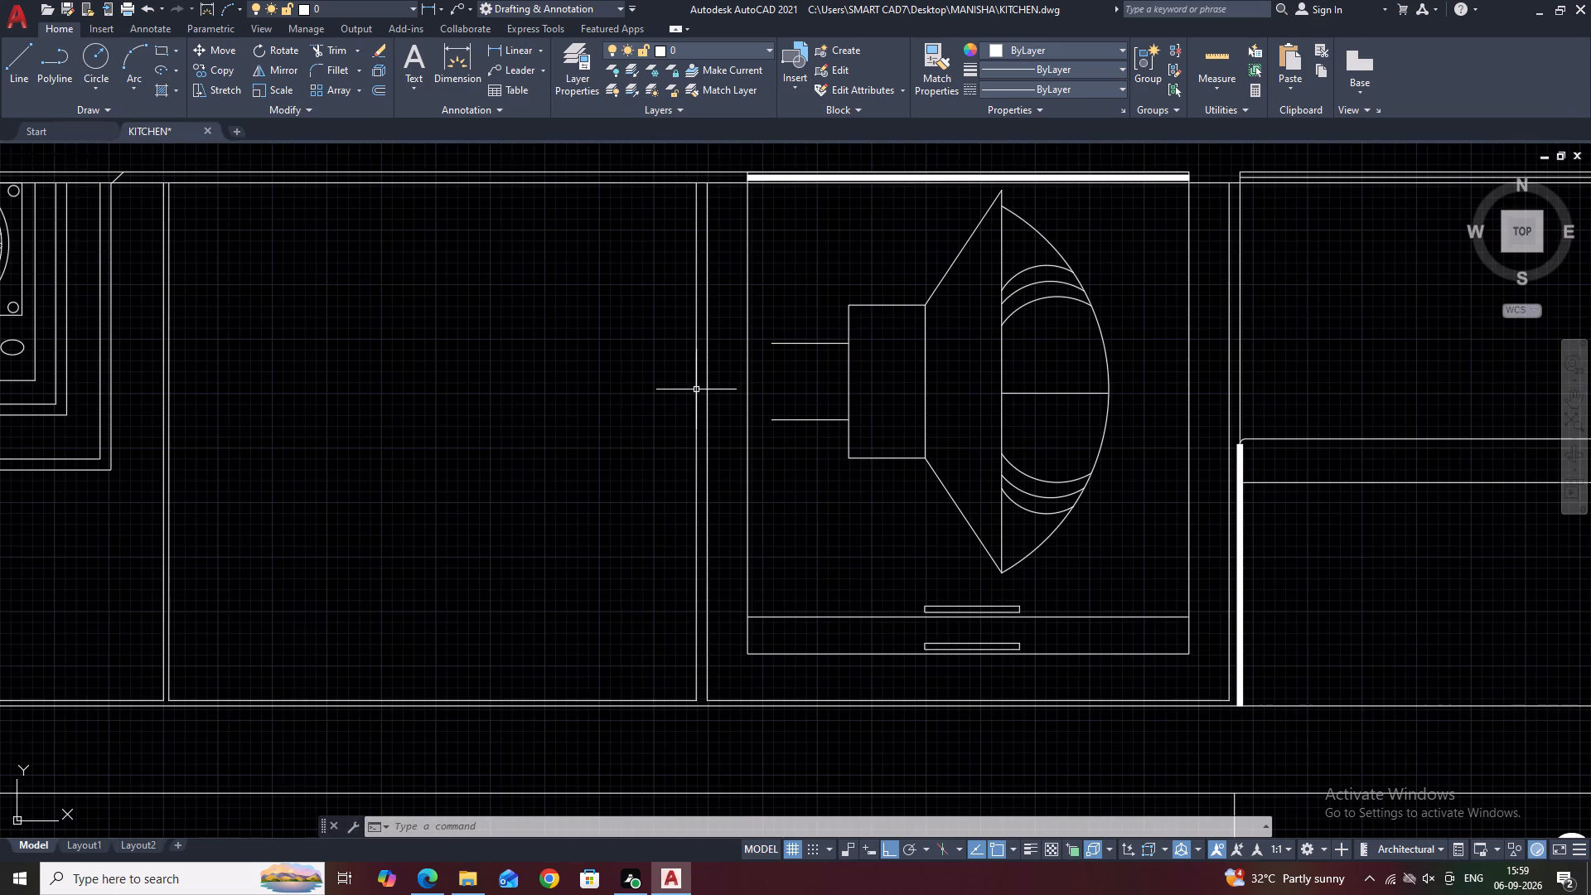
click(696, 389)
click(171, 317)
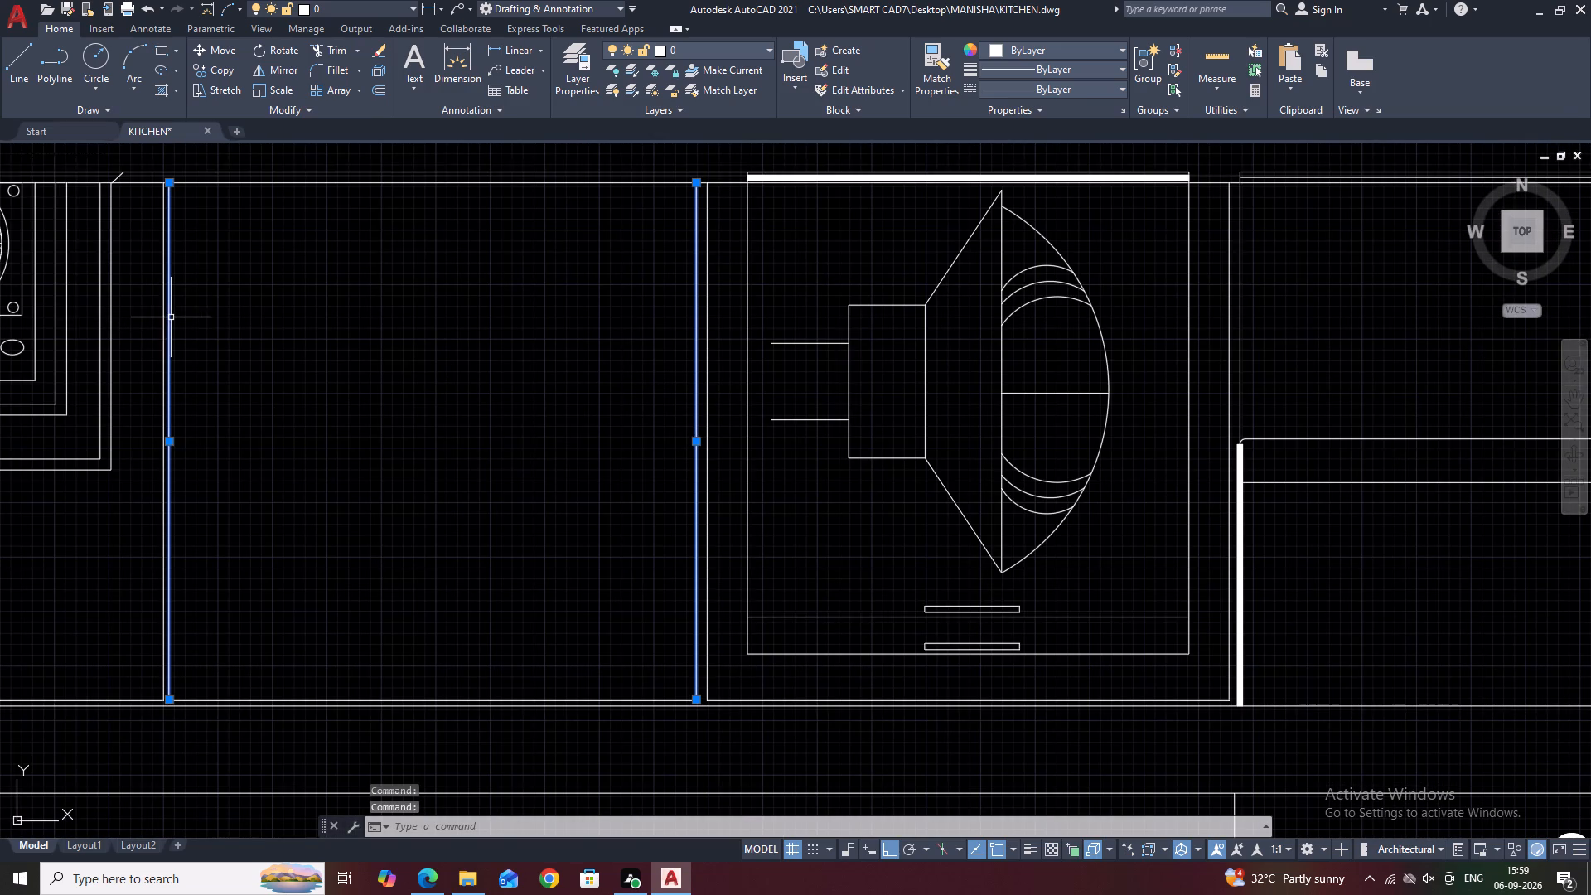
key(Delete)
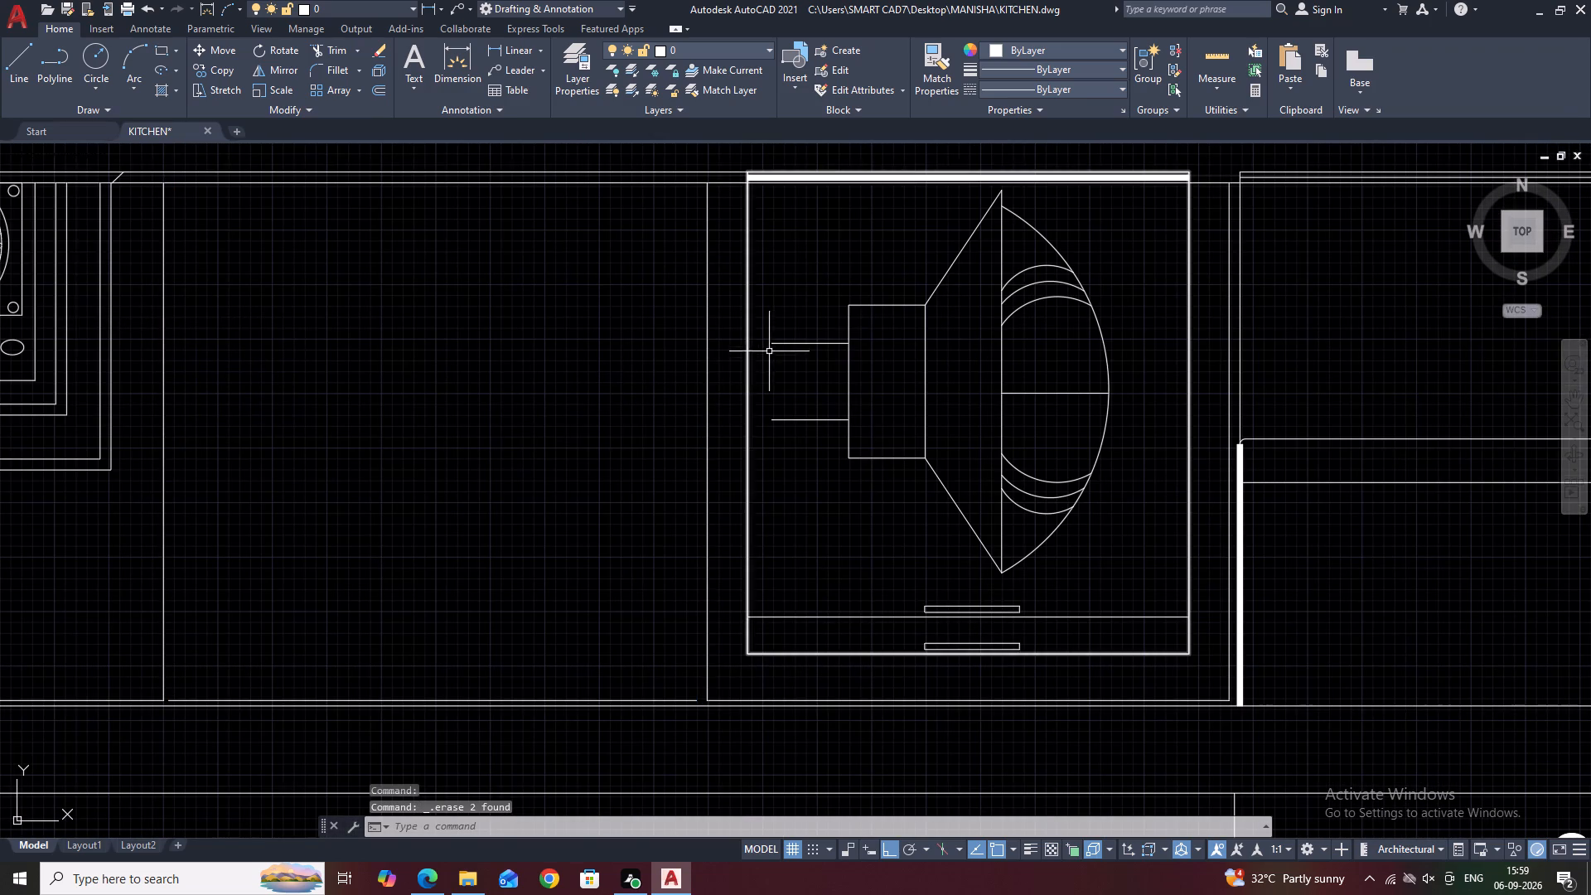
Redraw the empty bay's right side as a polyline from the counter's upper edge line to the bay's bottom line.
text(PL)
key(space)
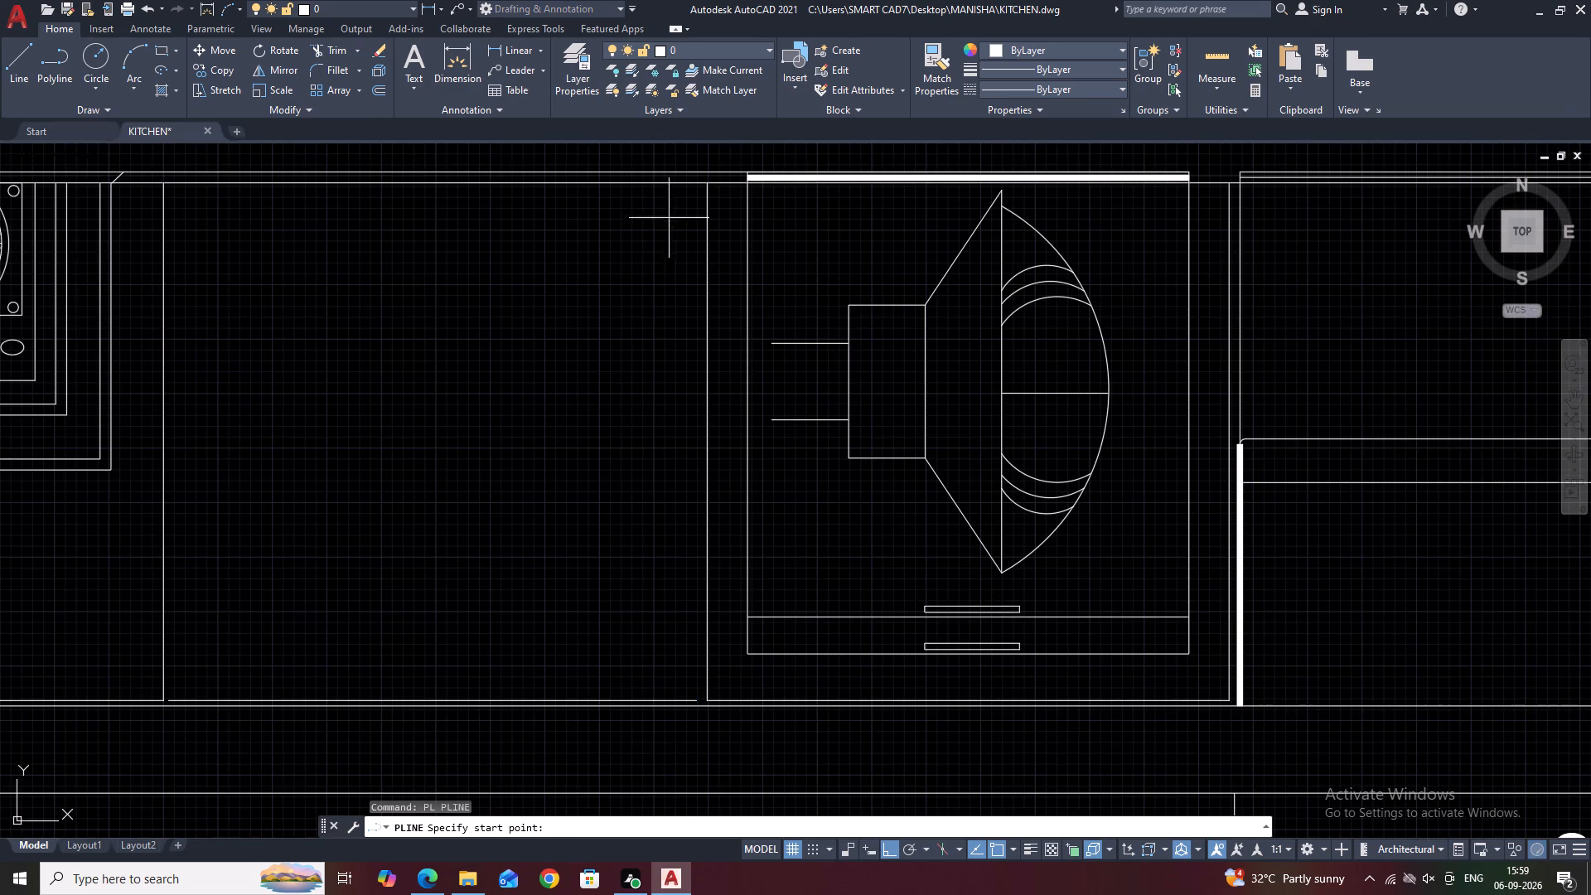
click(699, 182)
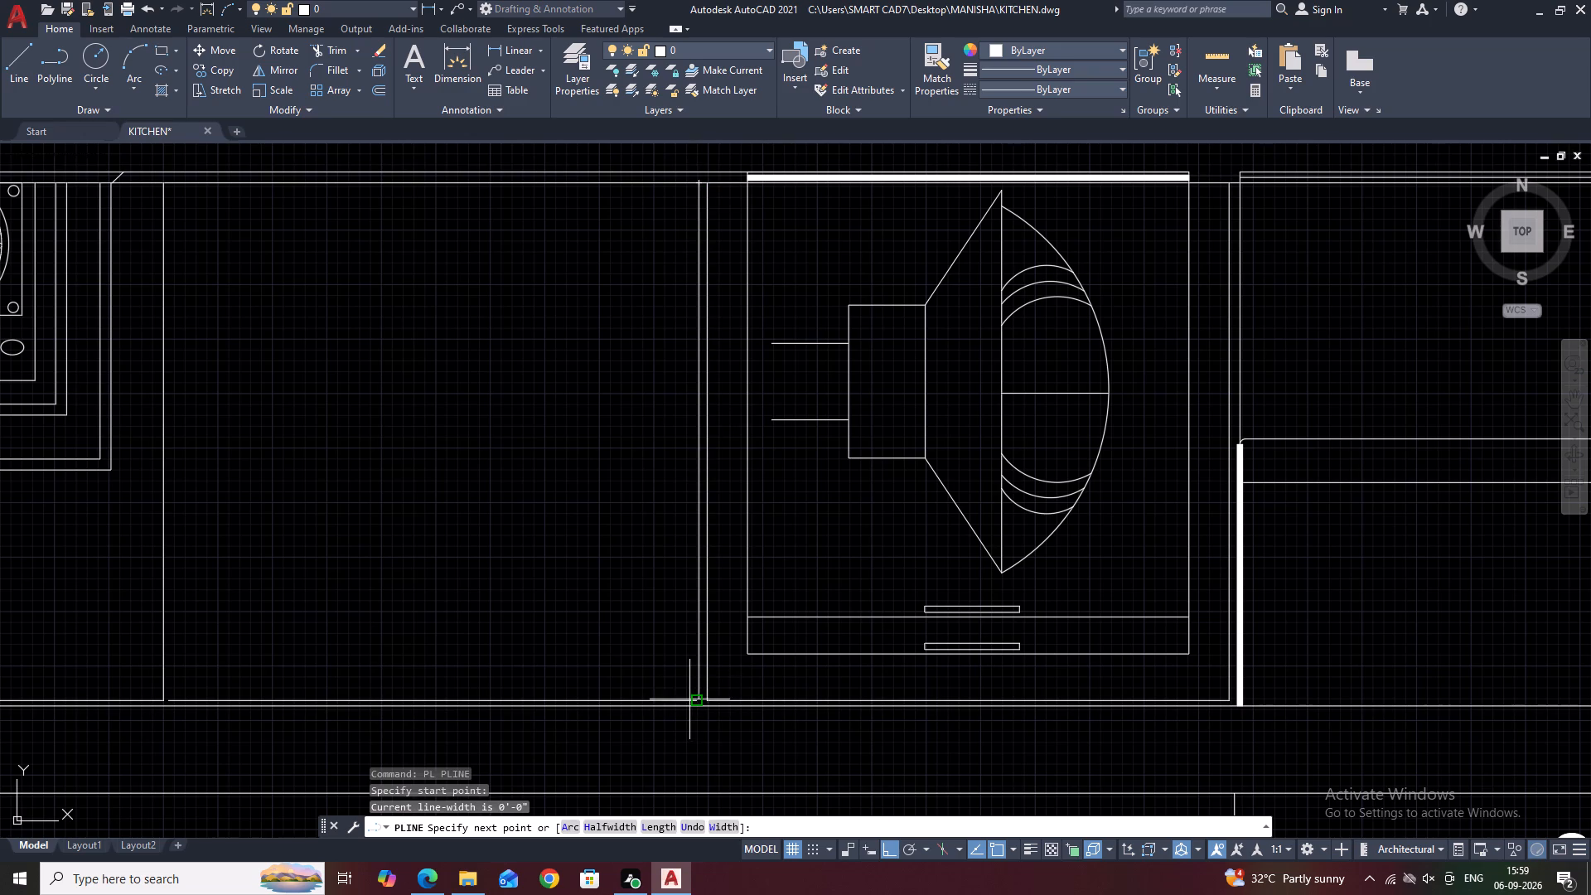
click(701, 699)
key(space)
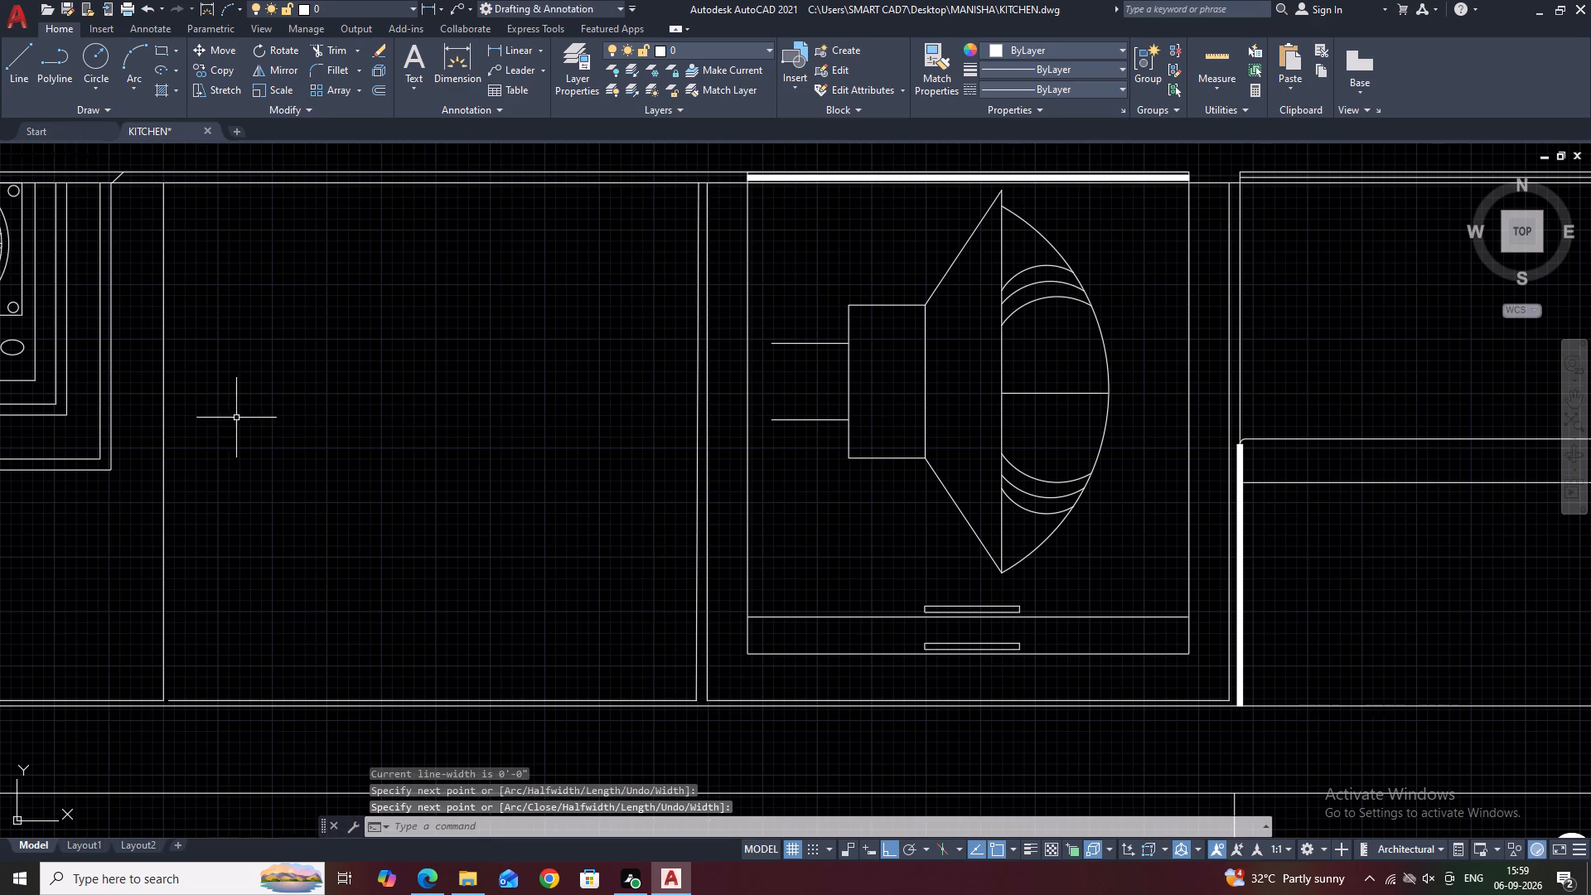
Redraw the empty bay's left side as a vertical polyline from its bottom line up to the counter's upper edge line.
key(space)
scroll(156, 696, up, 2)
click(188, 707)
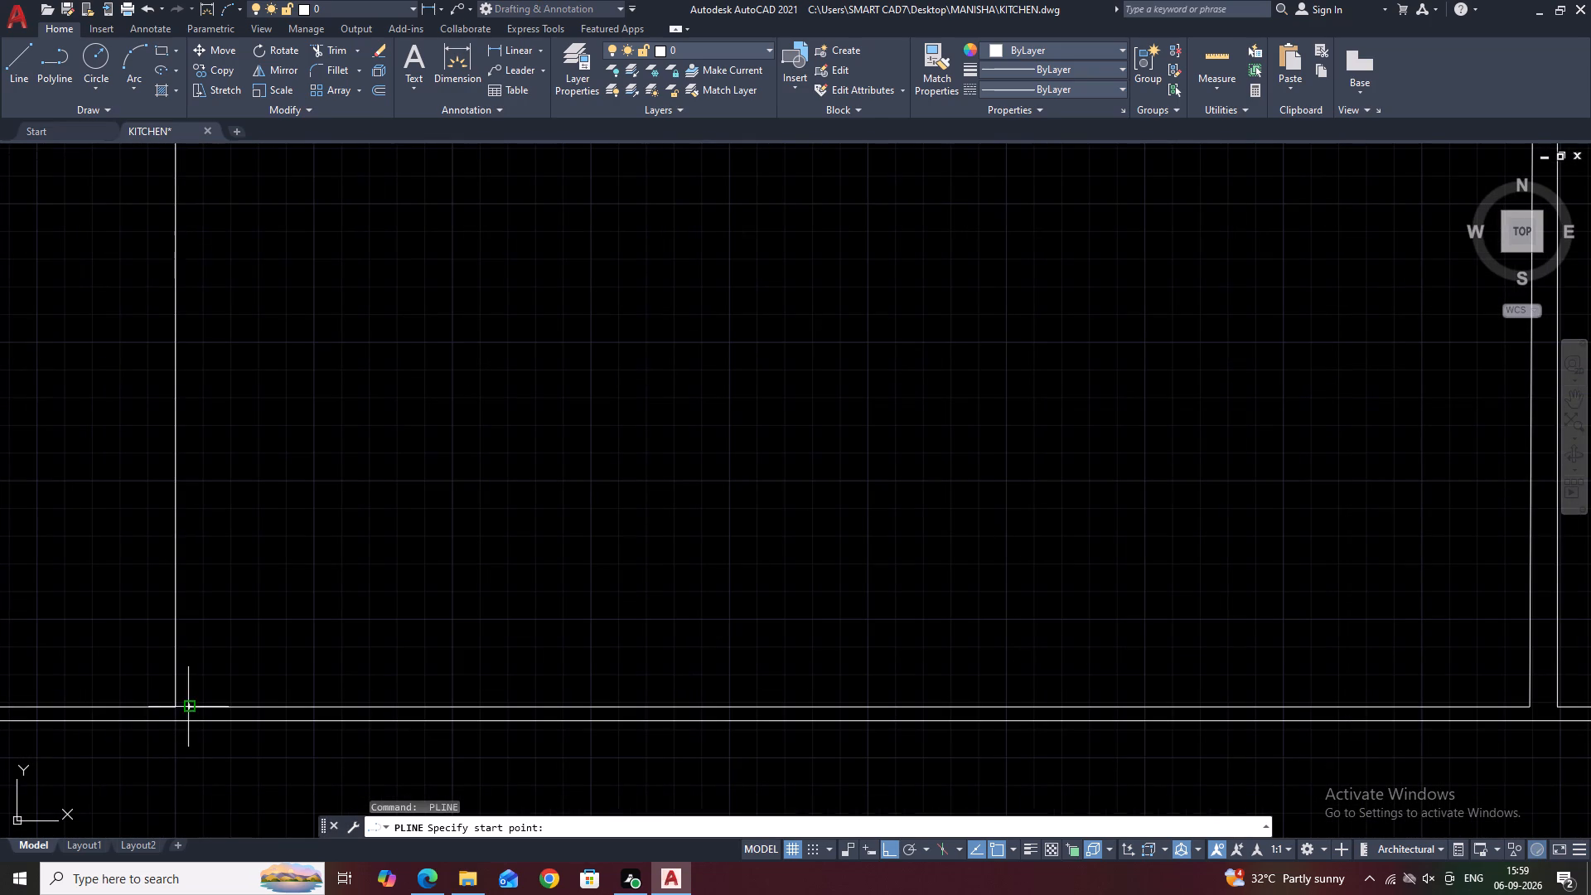
middle_drag(175, 385, 352, 577)
scroll(409, 521, down, 2)
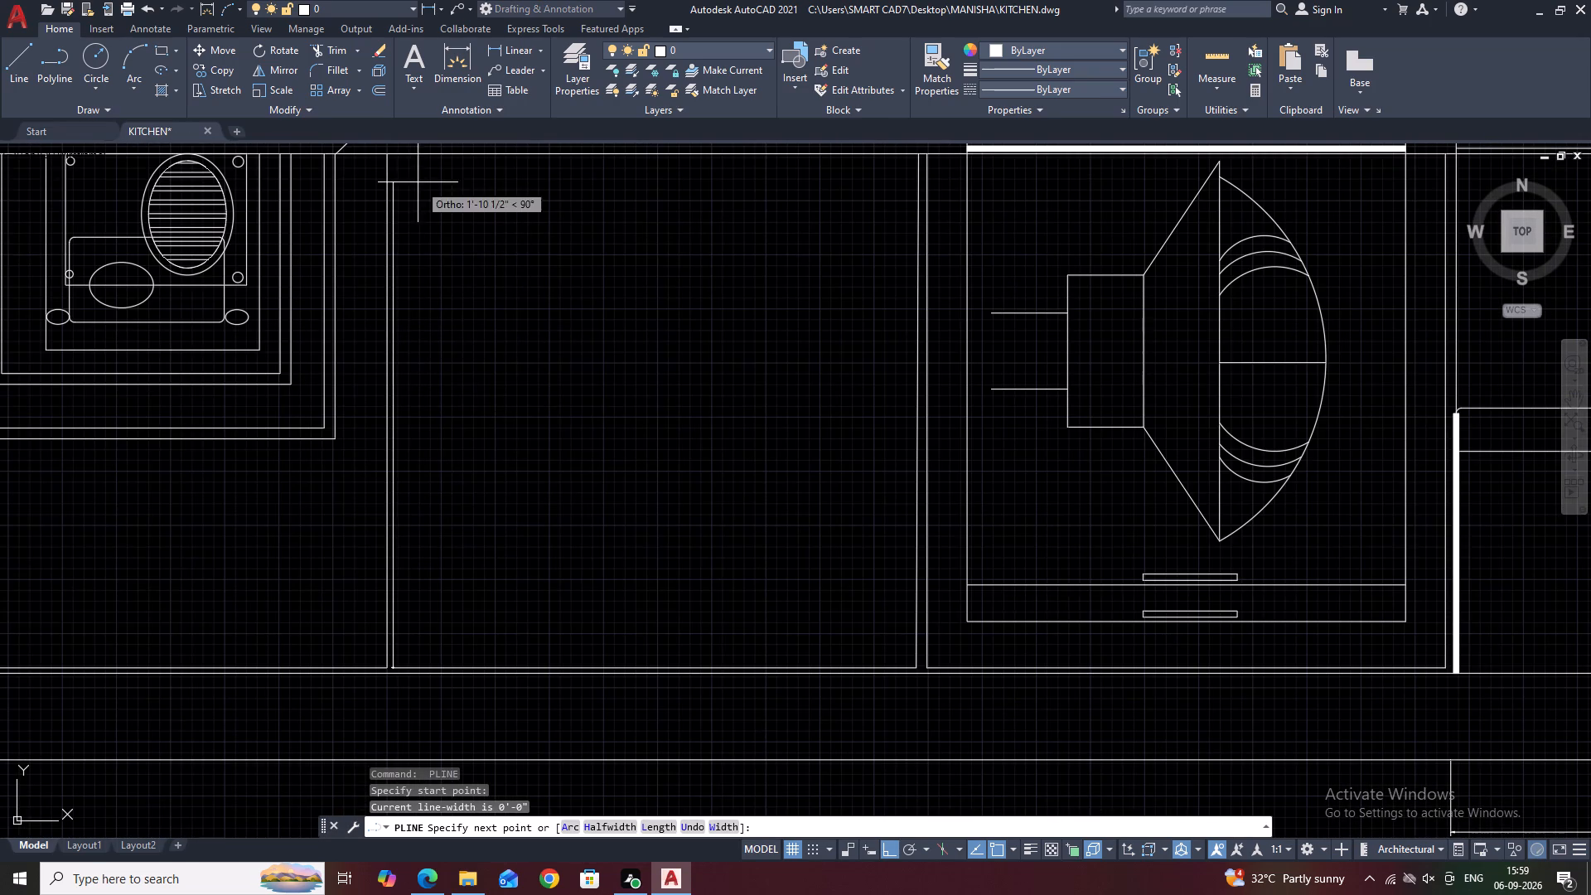
click(394, 154)
key(Escape)
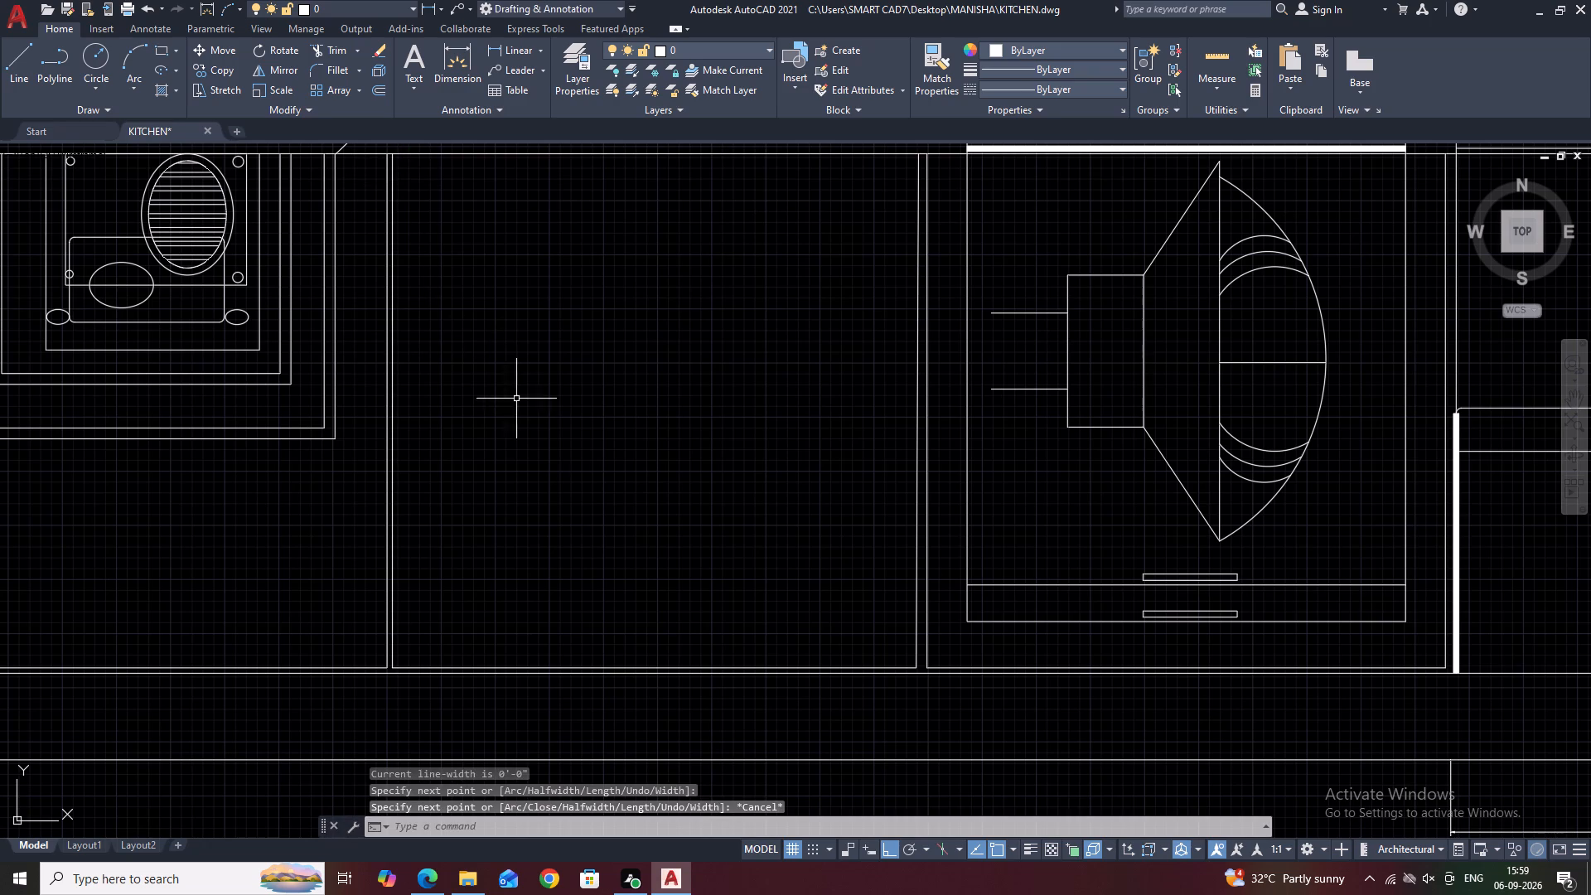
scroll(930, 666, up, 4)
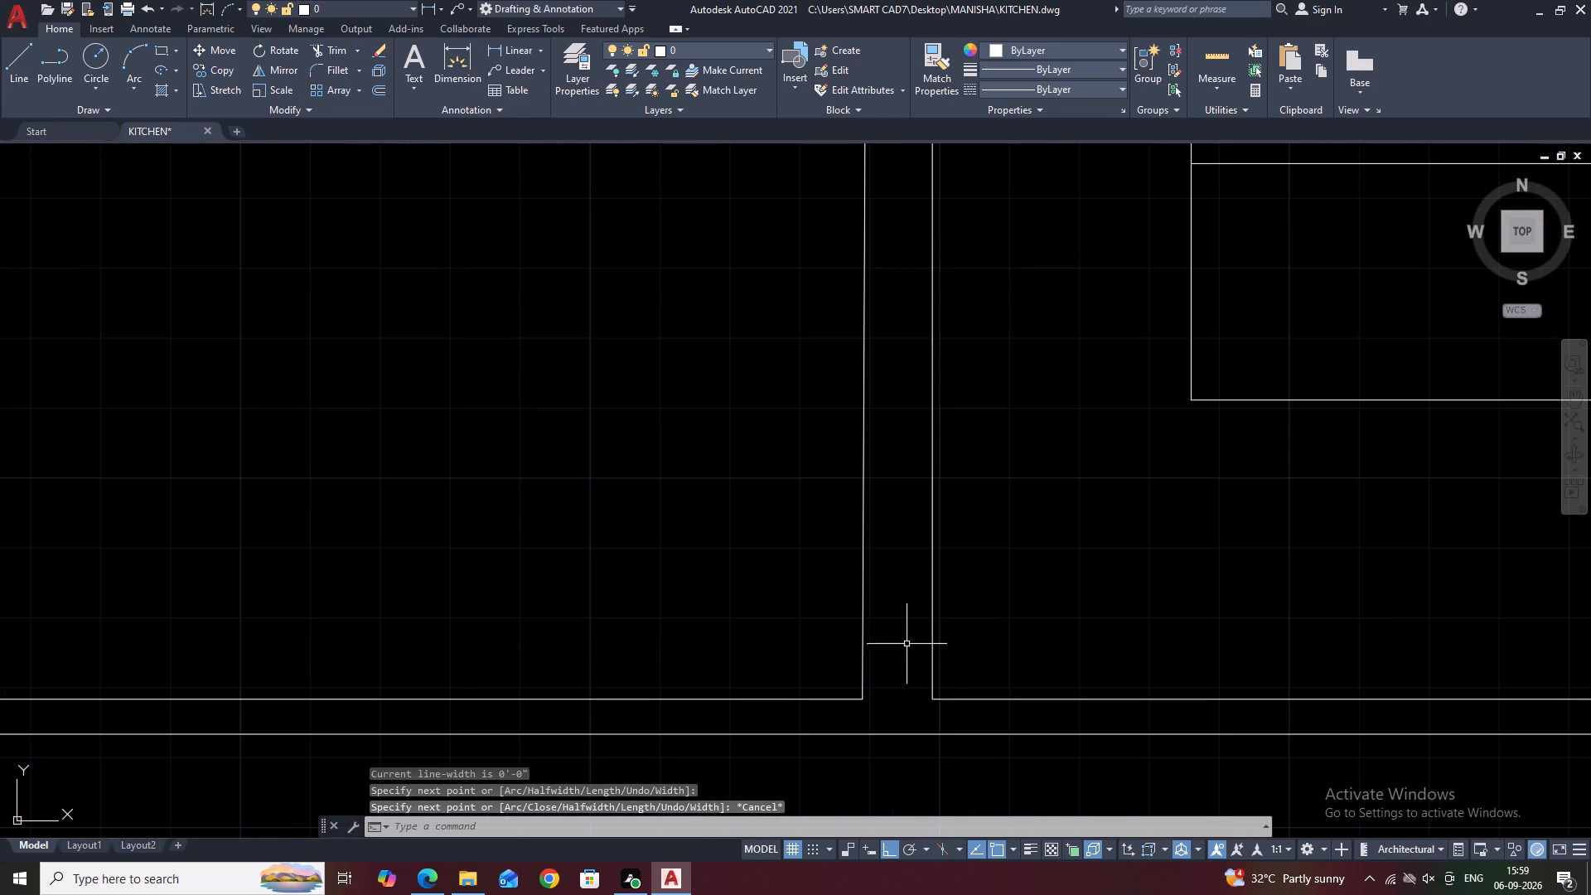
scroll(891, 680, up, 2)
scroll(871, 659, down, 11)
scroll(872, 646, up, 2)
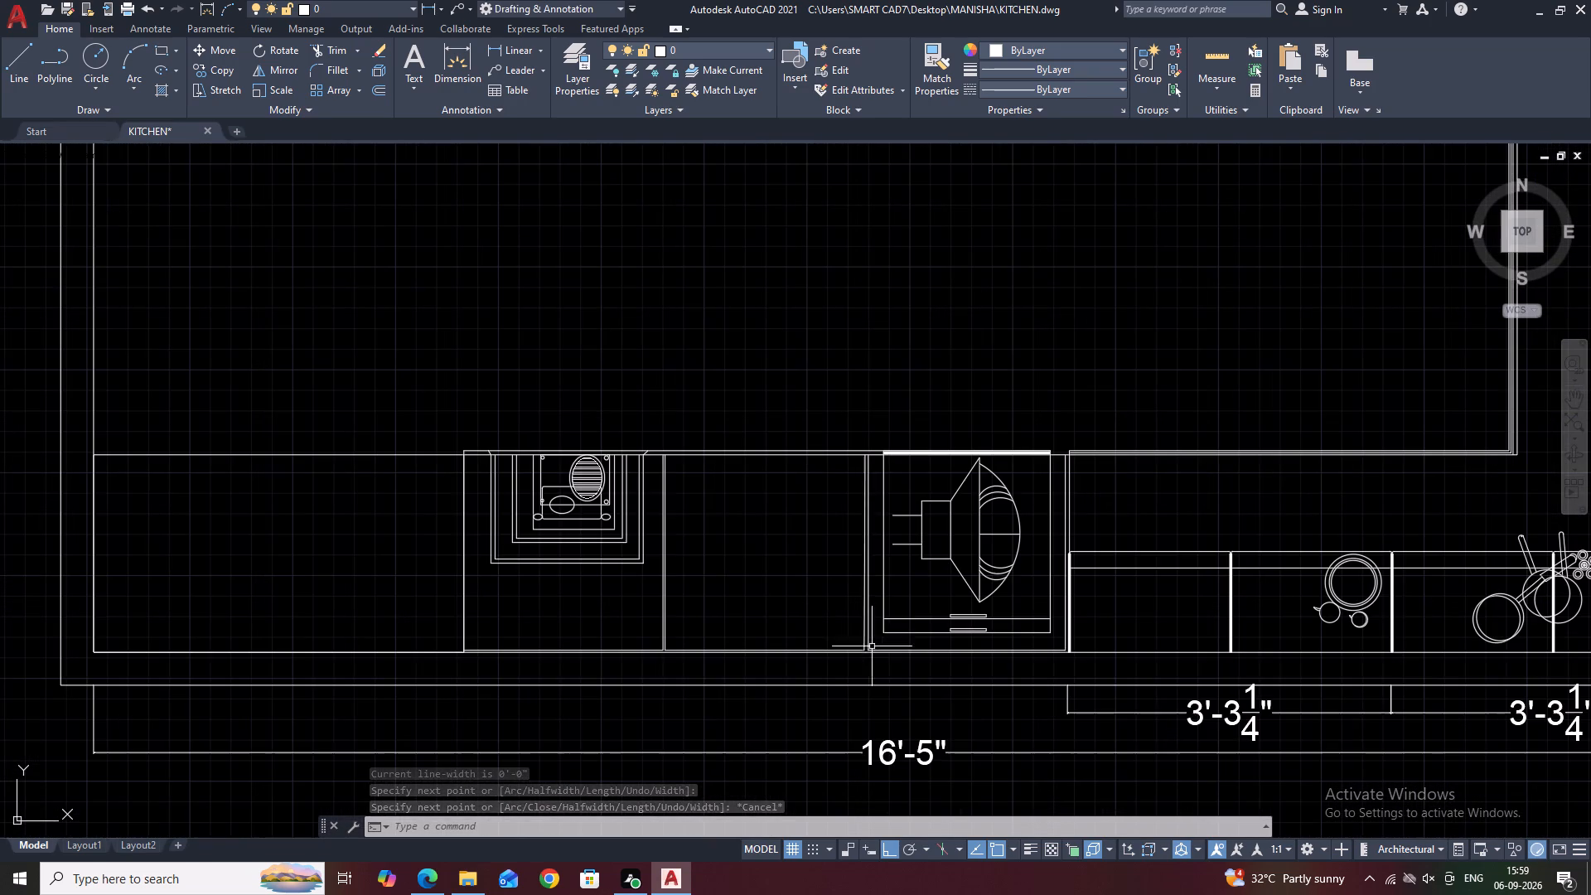
Match the properties of the thick divider at the counter's left end onto both side polylines of the empty cabinet bay.
text(MA)
key(space)
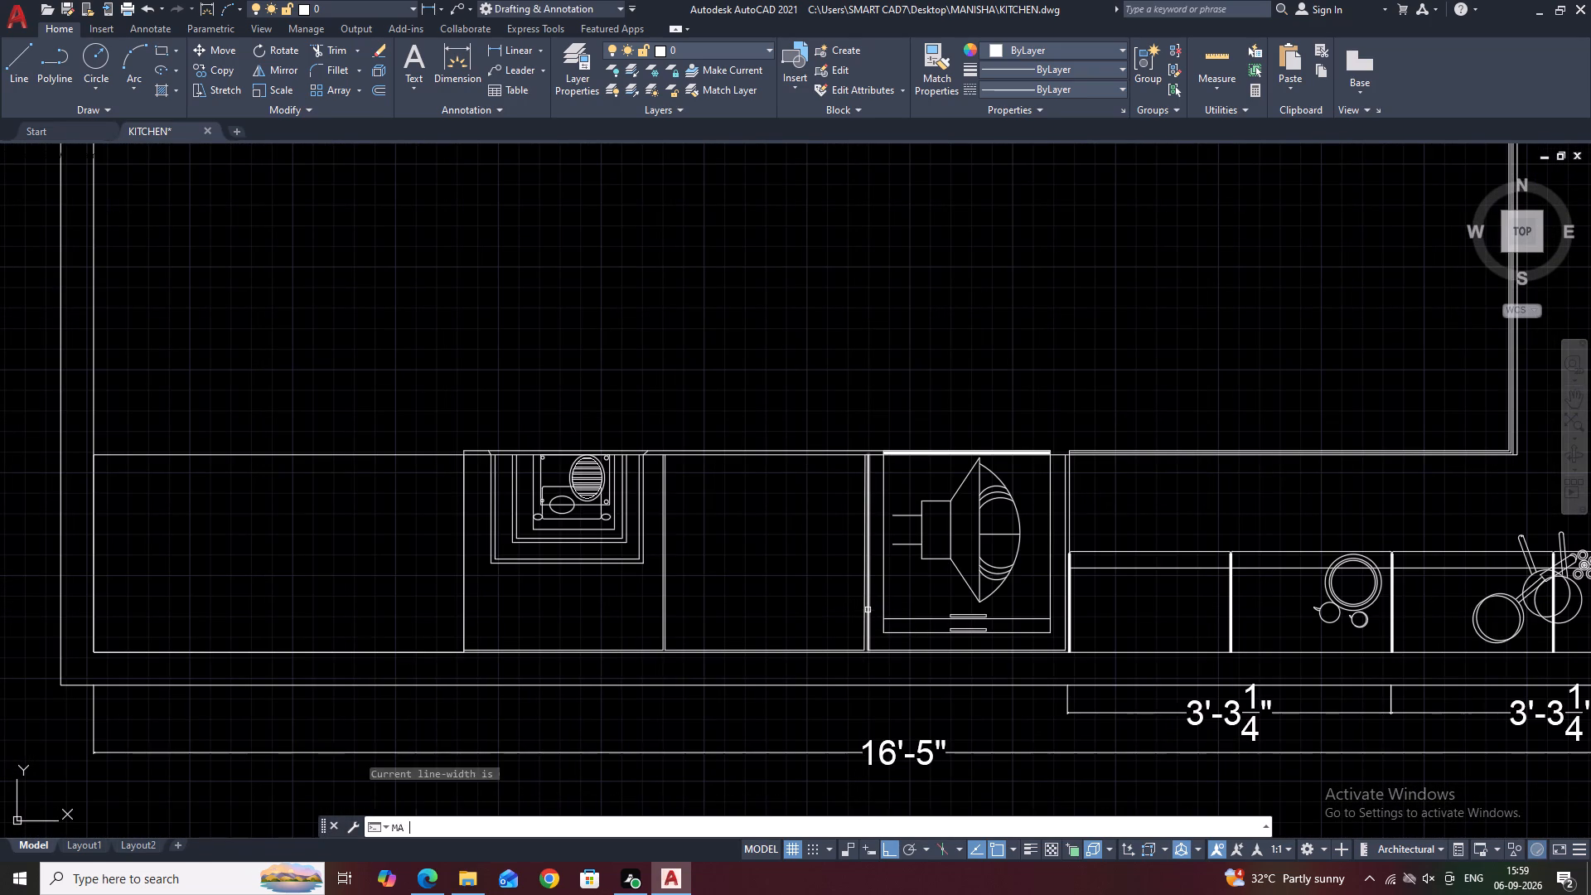
scroll(1082, 622, up, 2)
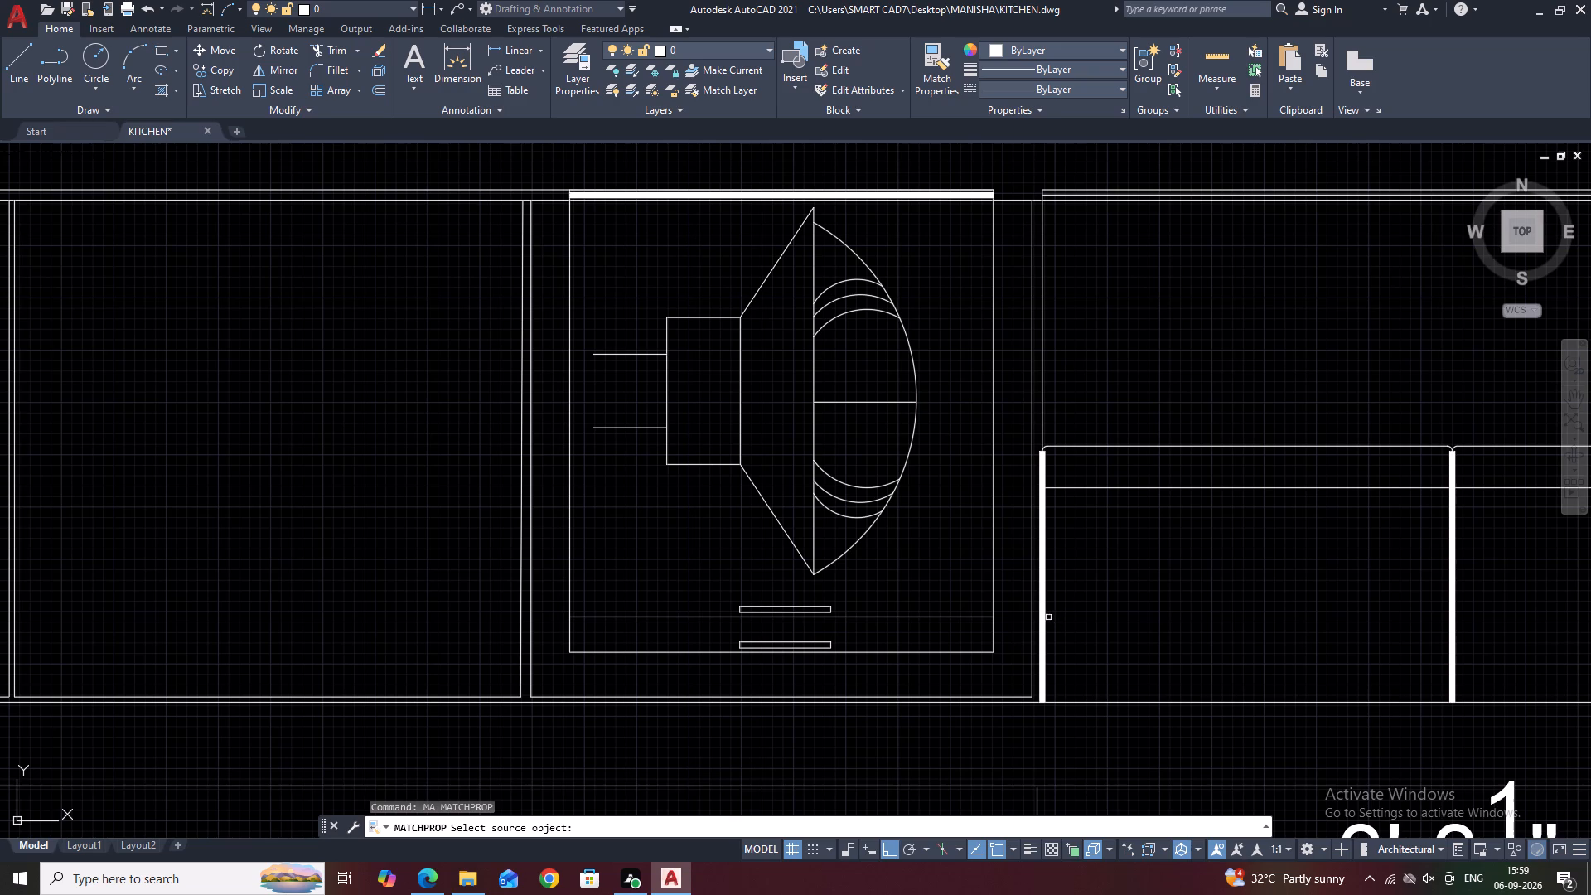
click(1037, 612)
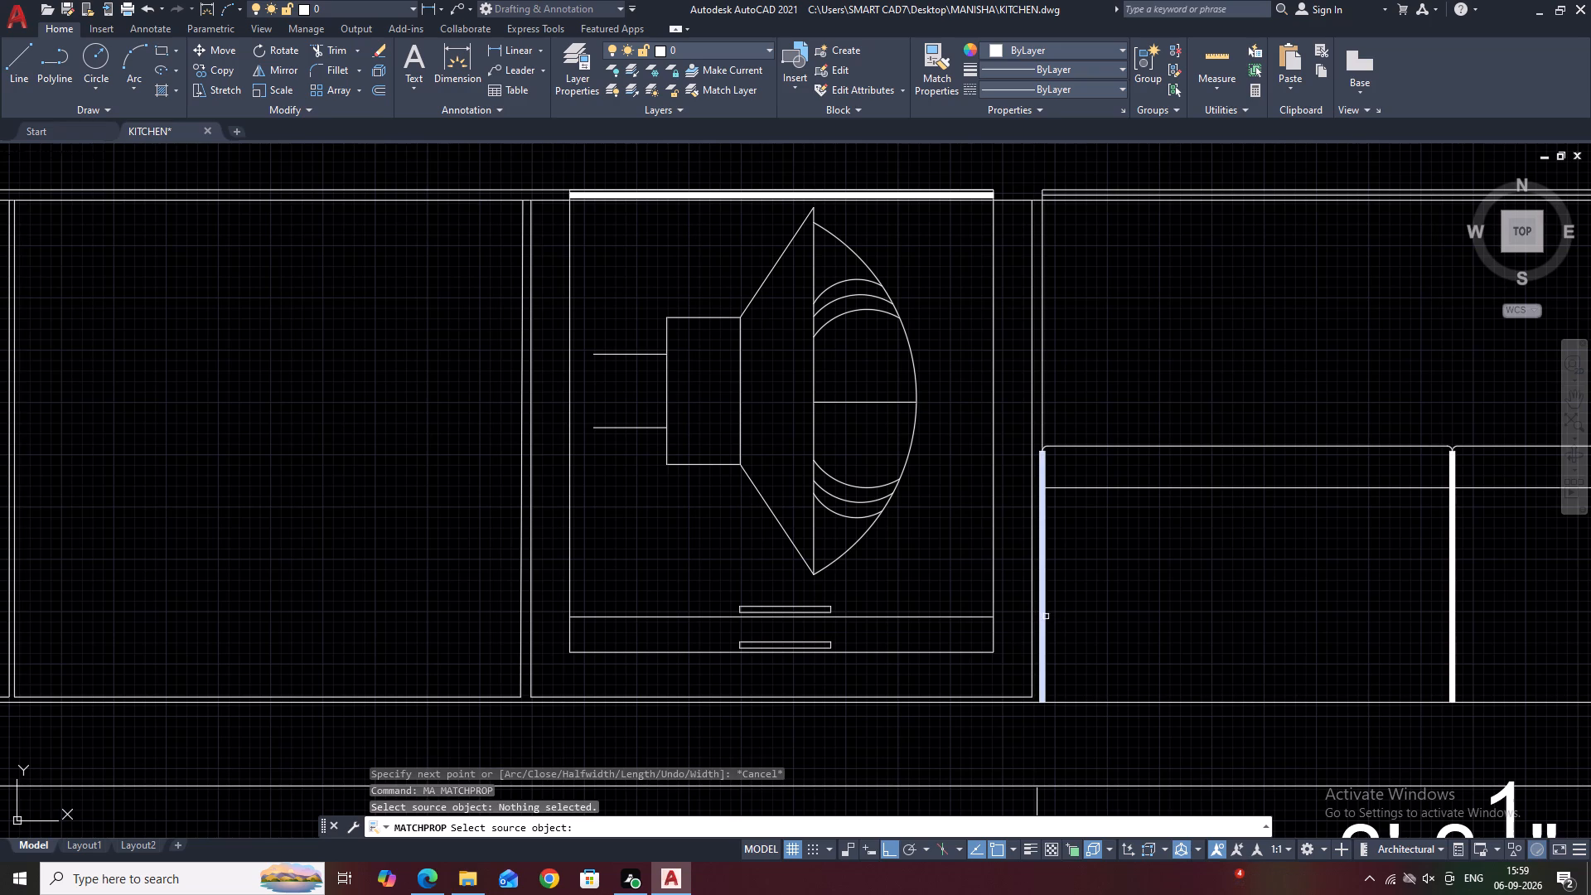
click(1047, 617)
scroll(1047, 617, down, 3)
scroll(801, 626, up, 2)
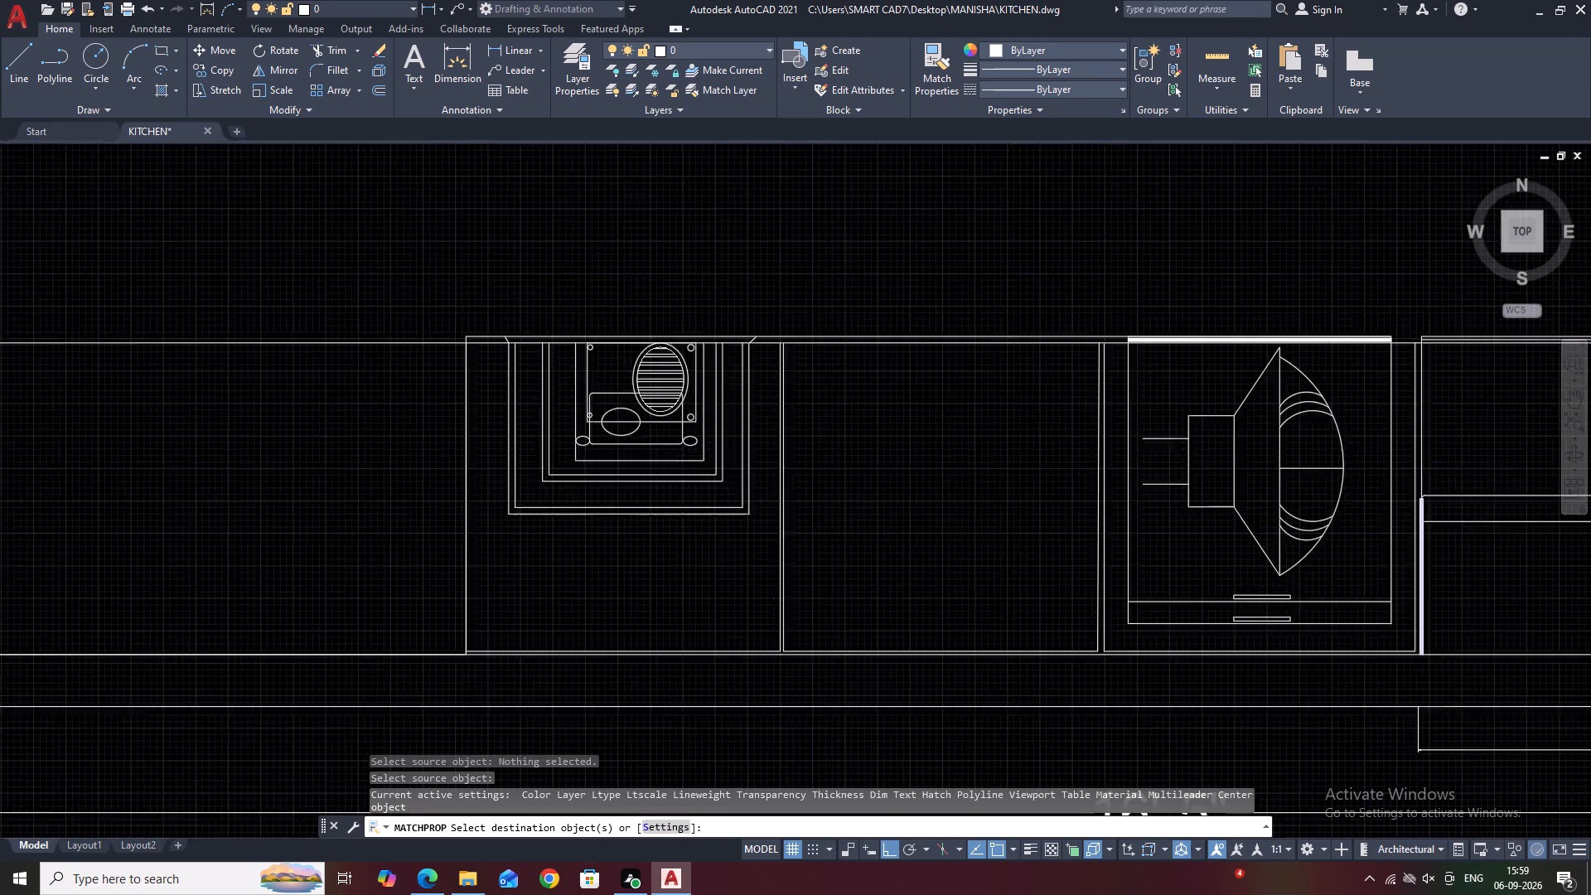
scroll(801, 626, up, 2)
click(765, 633)
scroll(719, 612, down, 2)
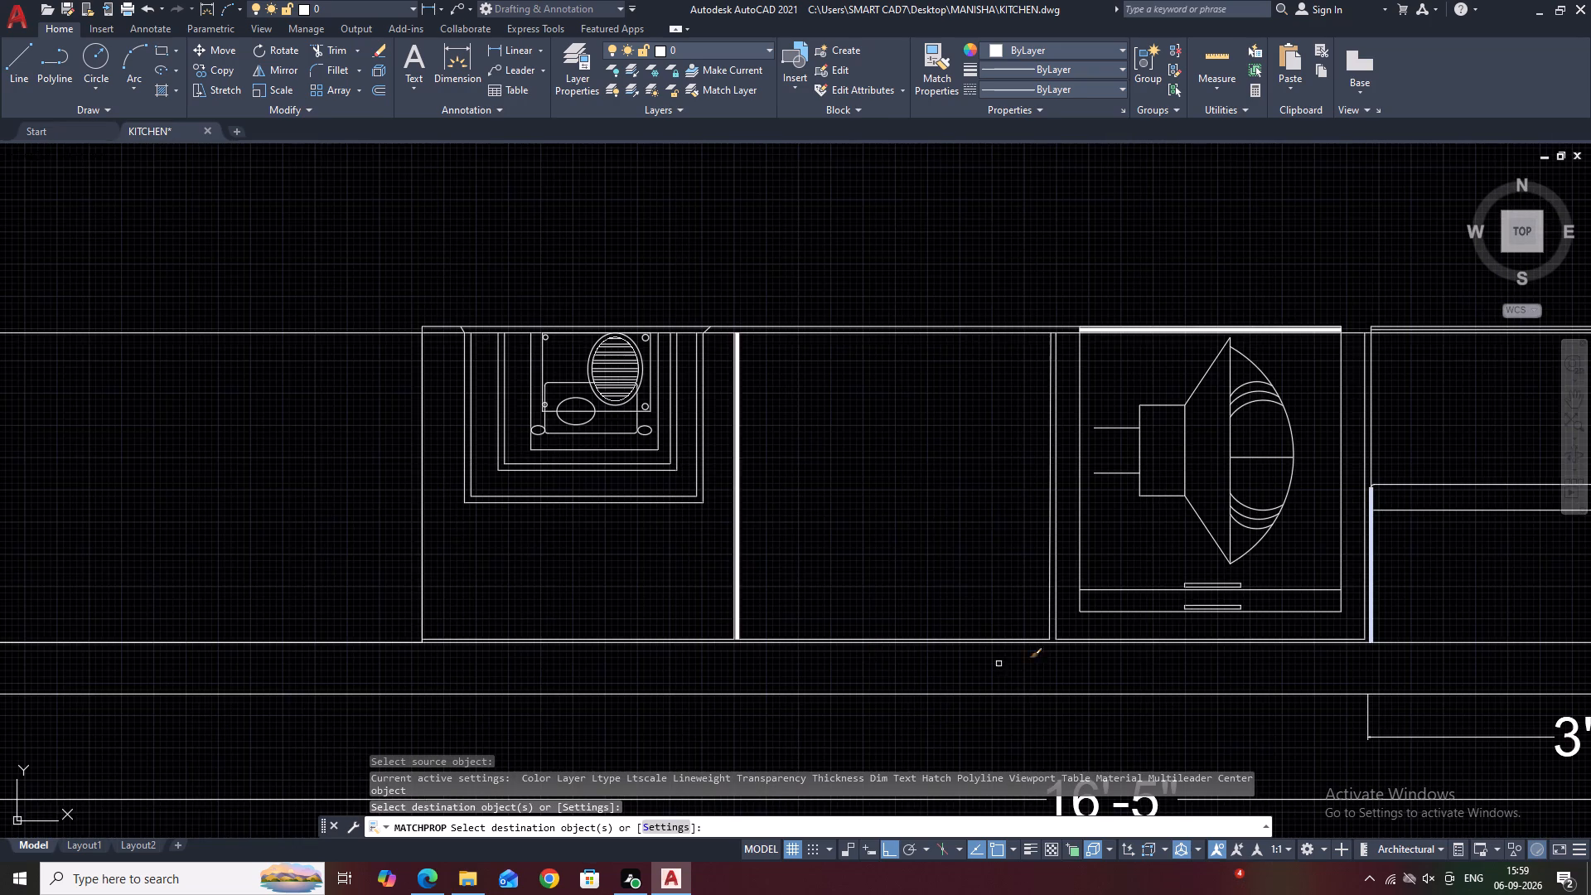
scroll(1049, 628, up, 2)
click(1045, 631)
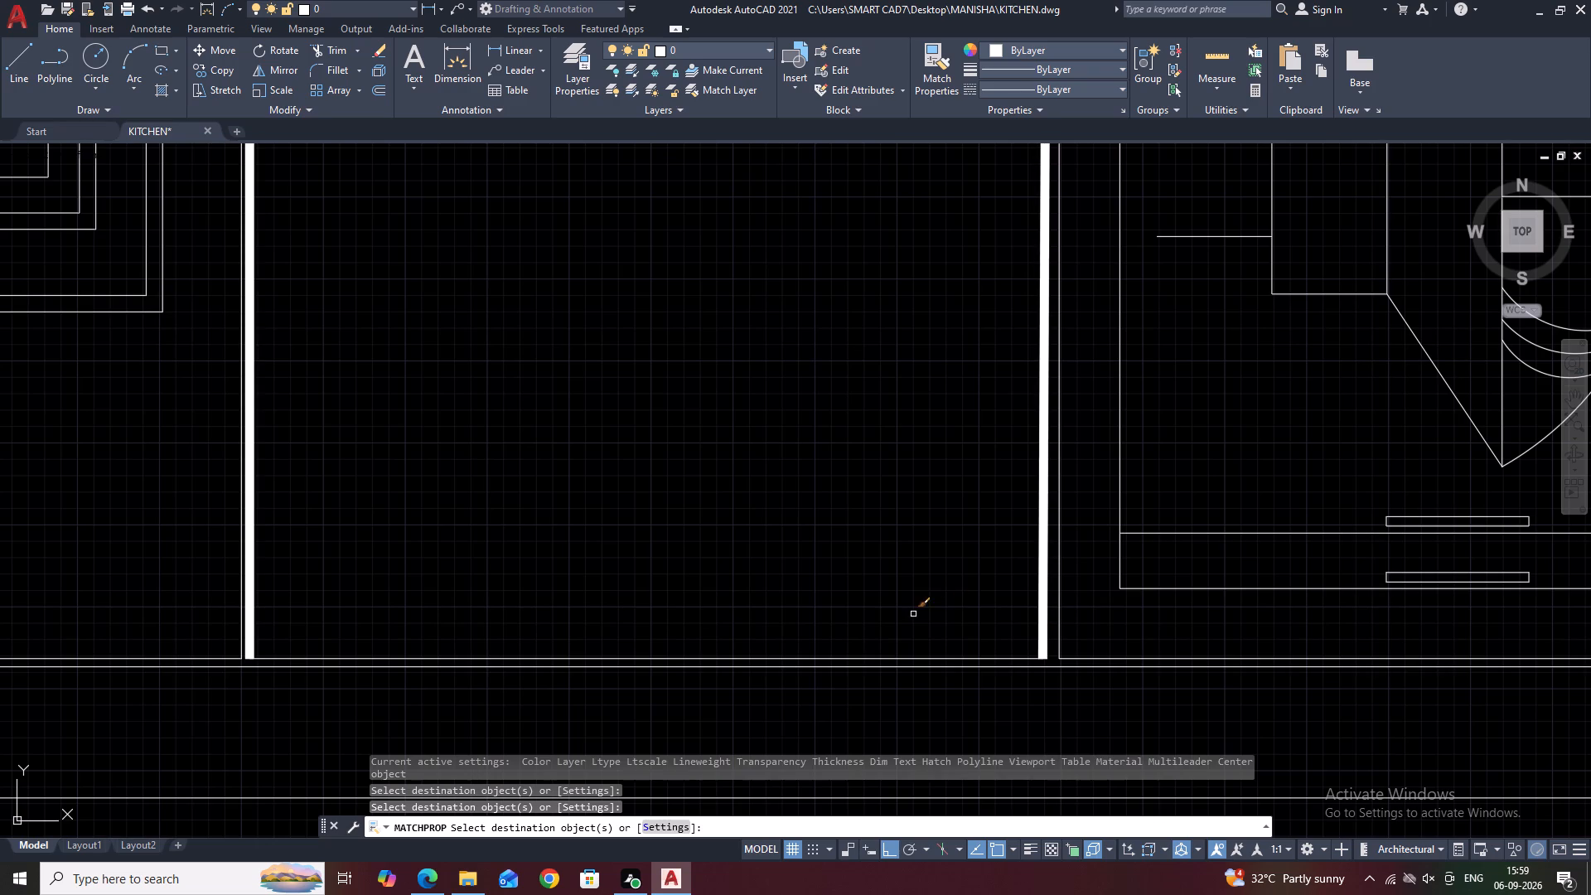
key(Escape)
Add a 6' vertical linear dimension going up into the room from the counter's upper edge line.
scroll(912, 617, down, 4)
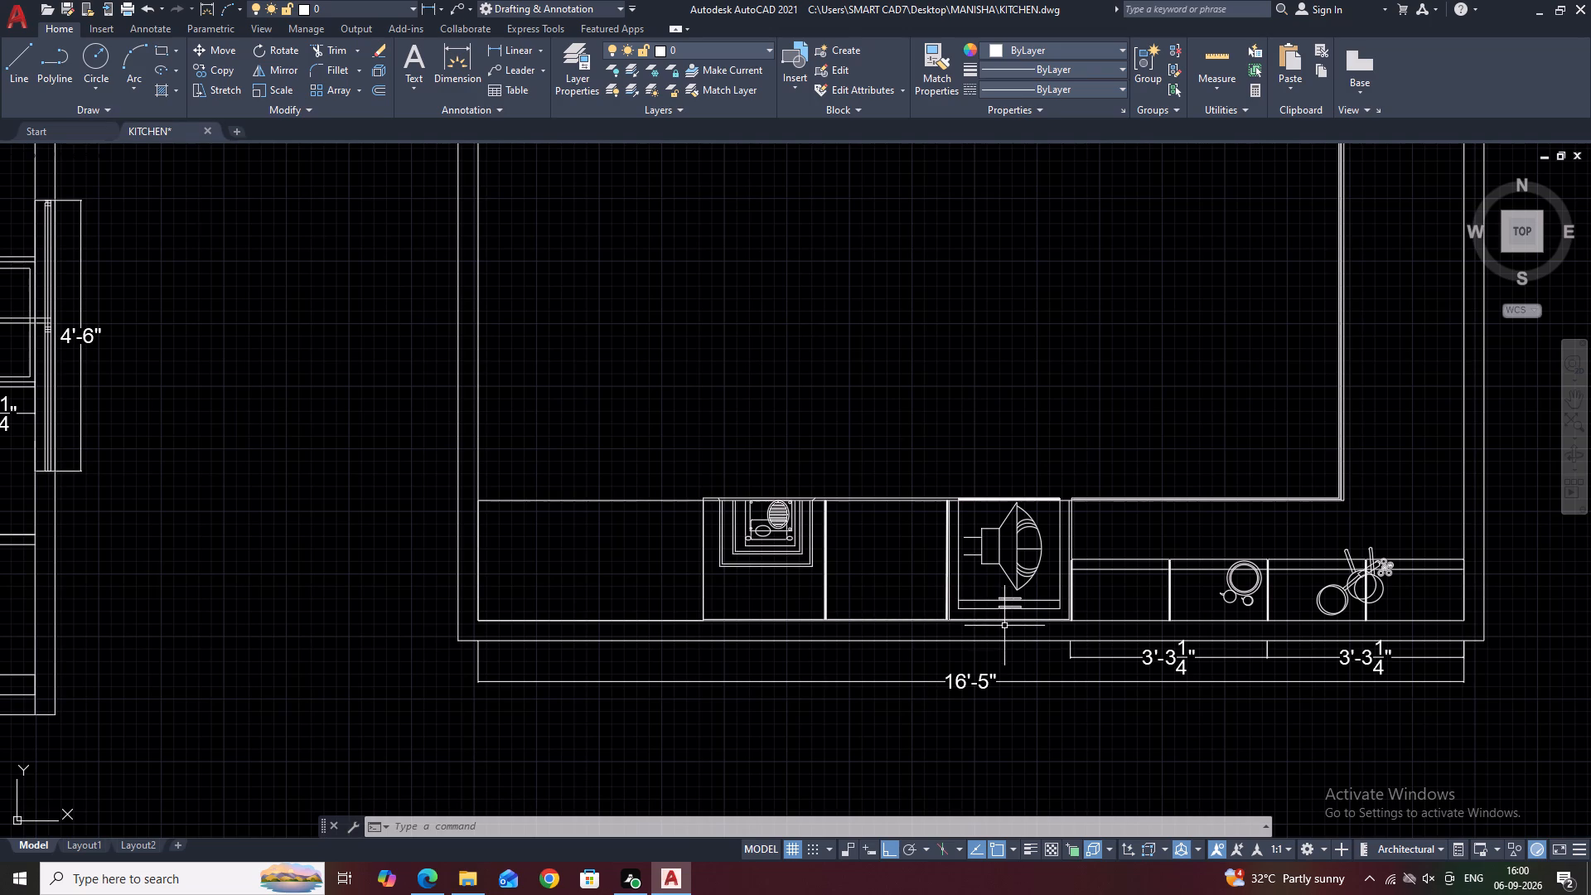
scroll(913, 553, down, 2)
middle_drag(1173, 498, 1042, 565)
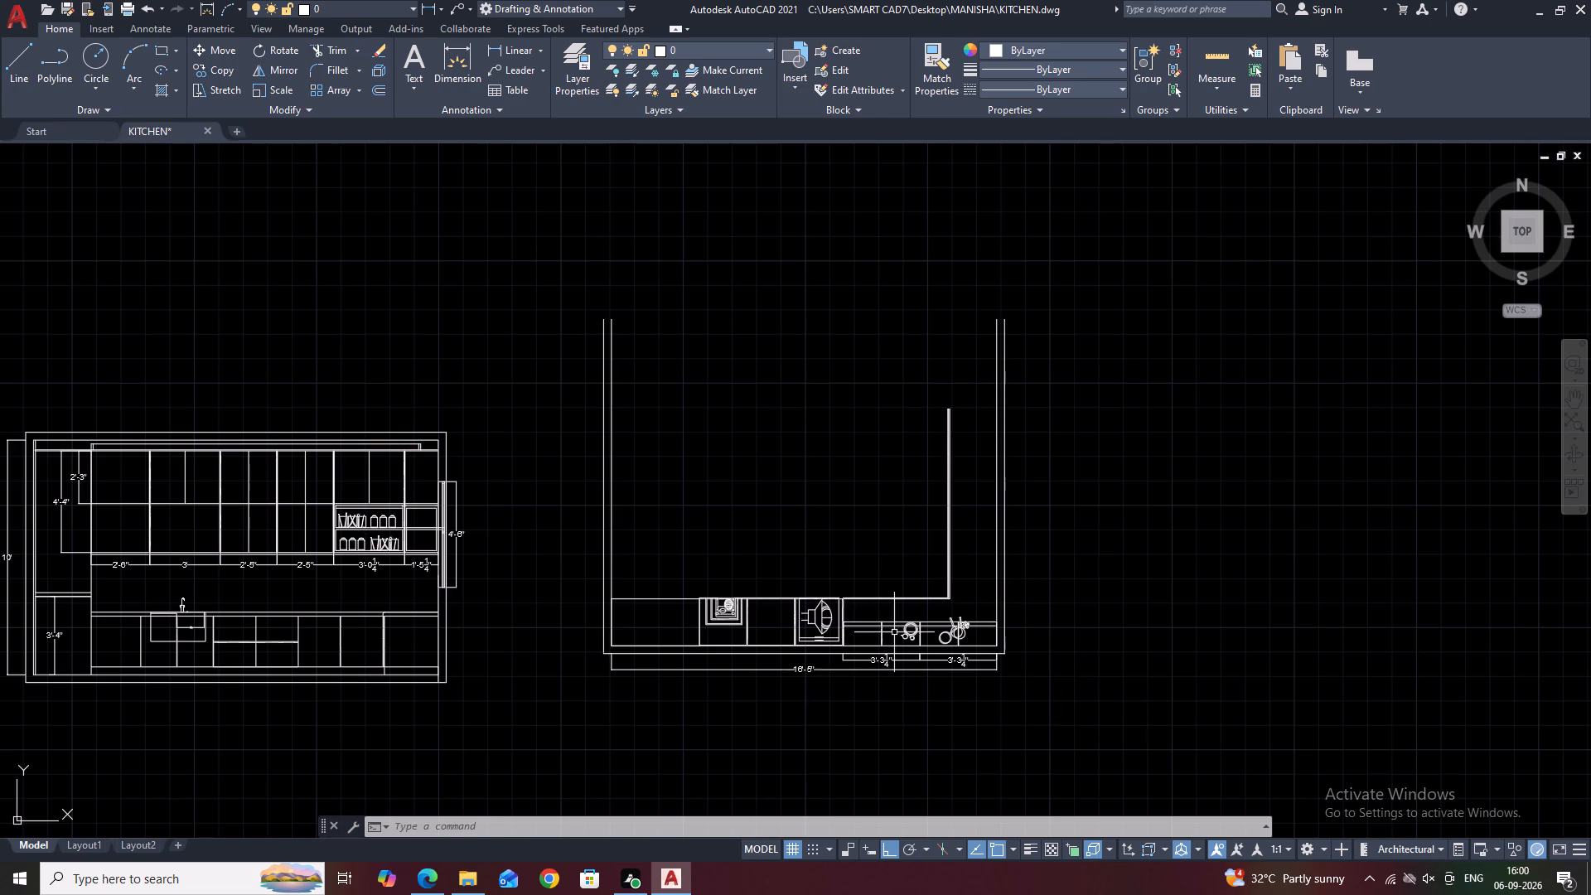
scroll(896, 631, up, 2)
scroll(882, 536, up, 2)
middle_drag(1039, 517, 965, 593)
key(d)
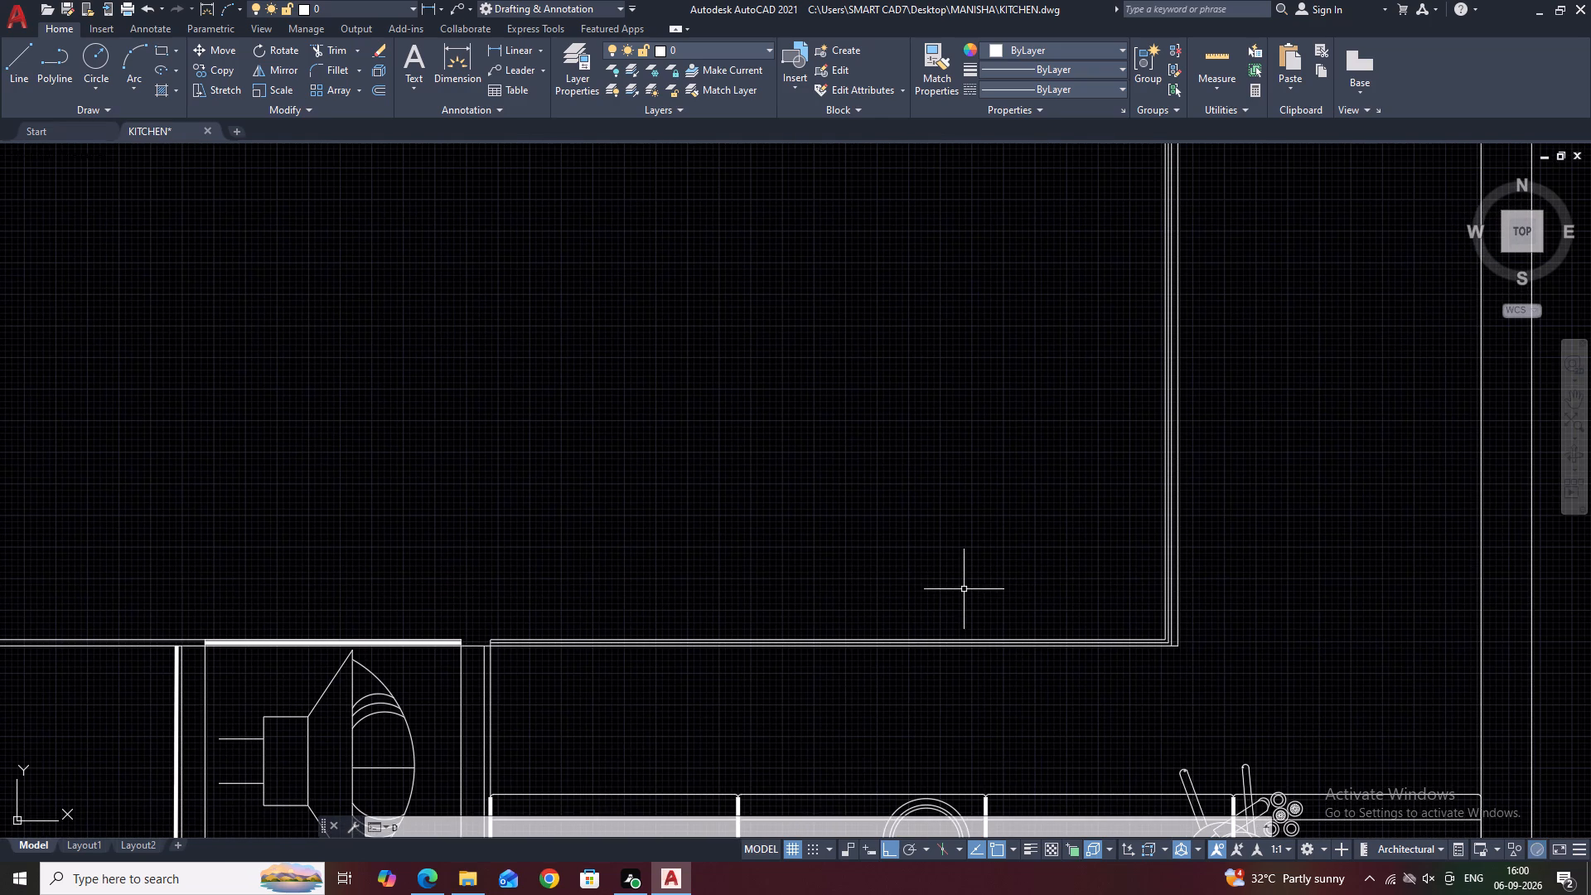
key(l)
text(I)
key(space)
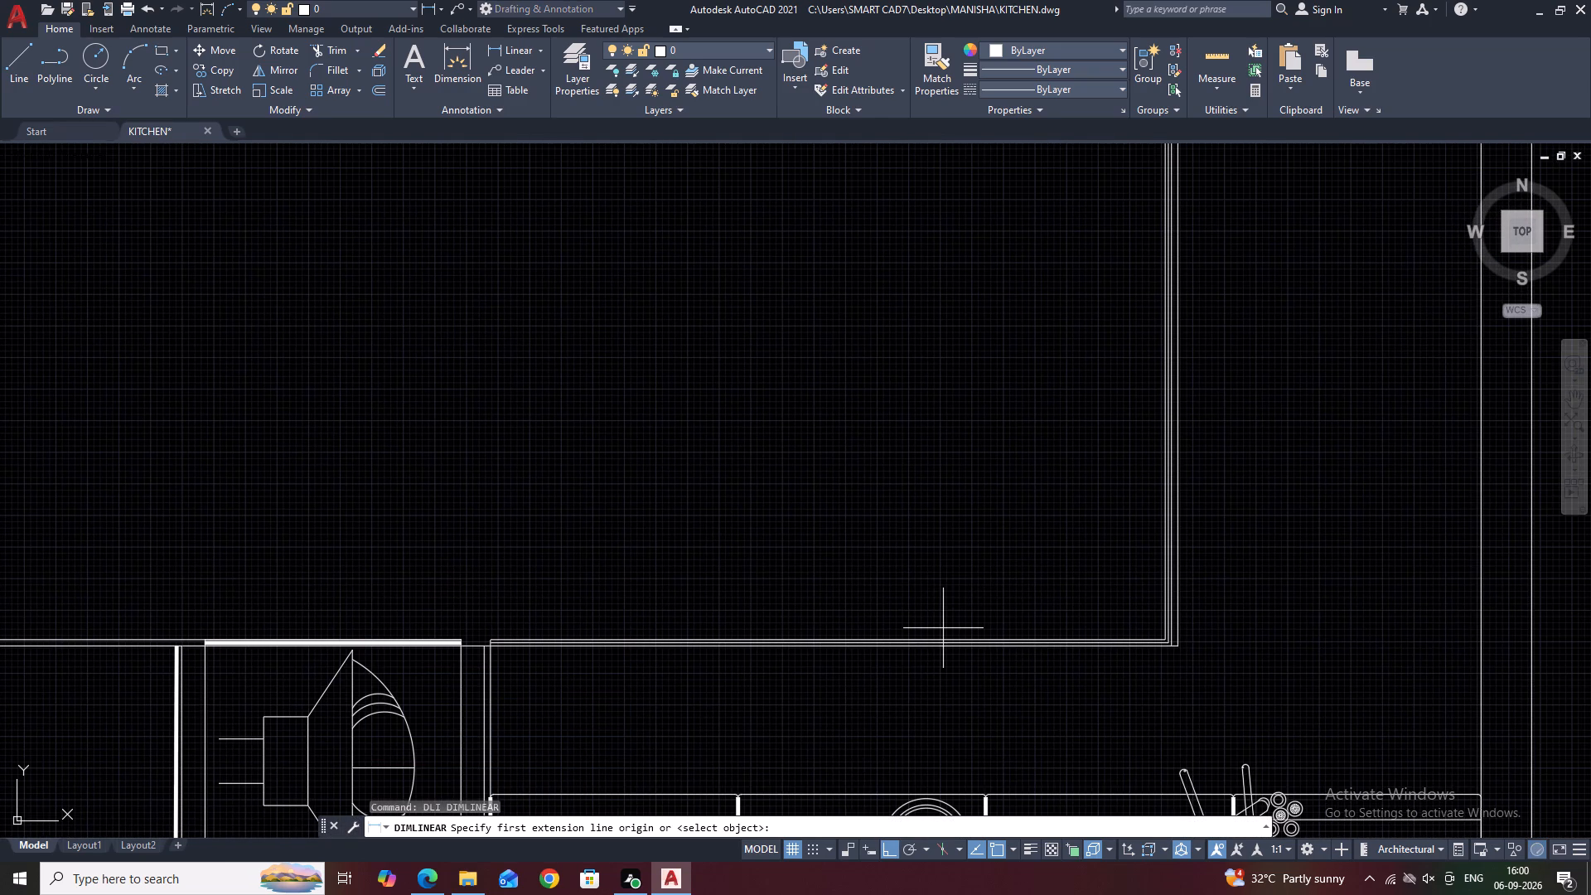
scroll(901, 656, up, 2)
click(906, 635)
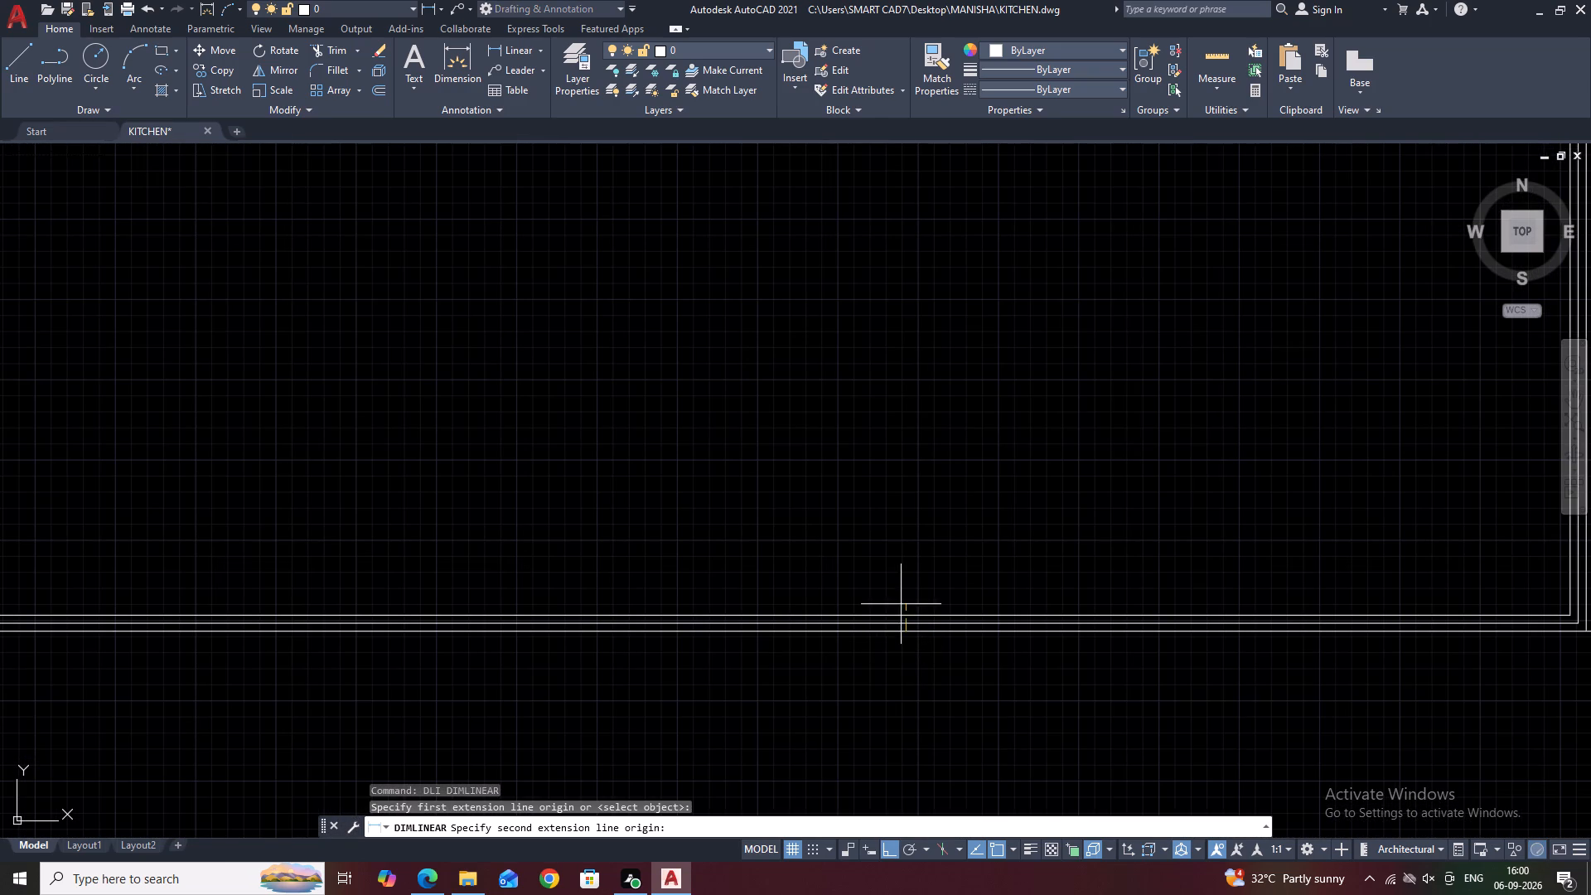
scroll(907, 438, down, 4)
middle_drag(922, 186, 921, 469)
scroll(920, 469, down, 2)
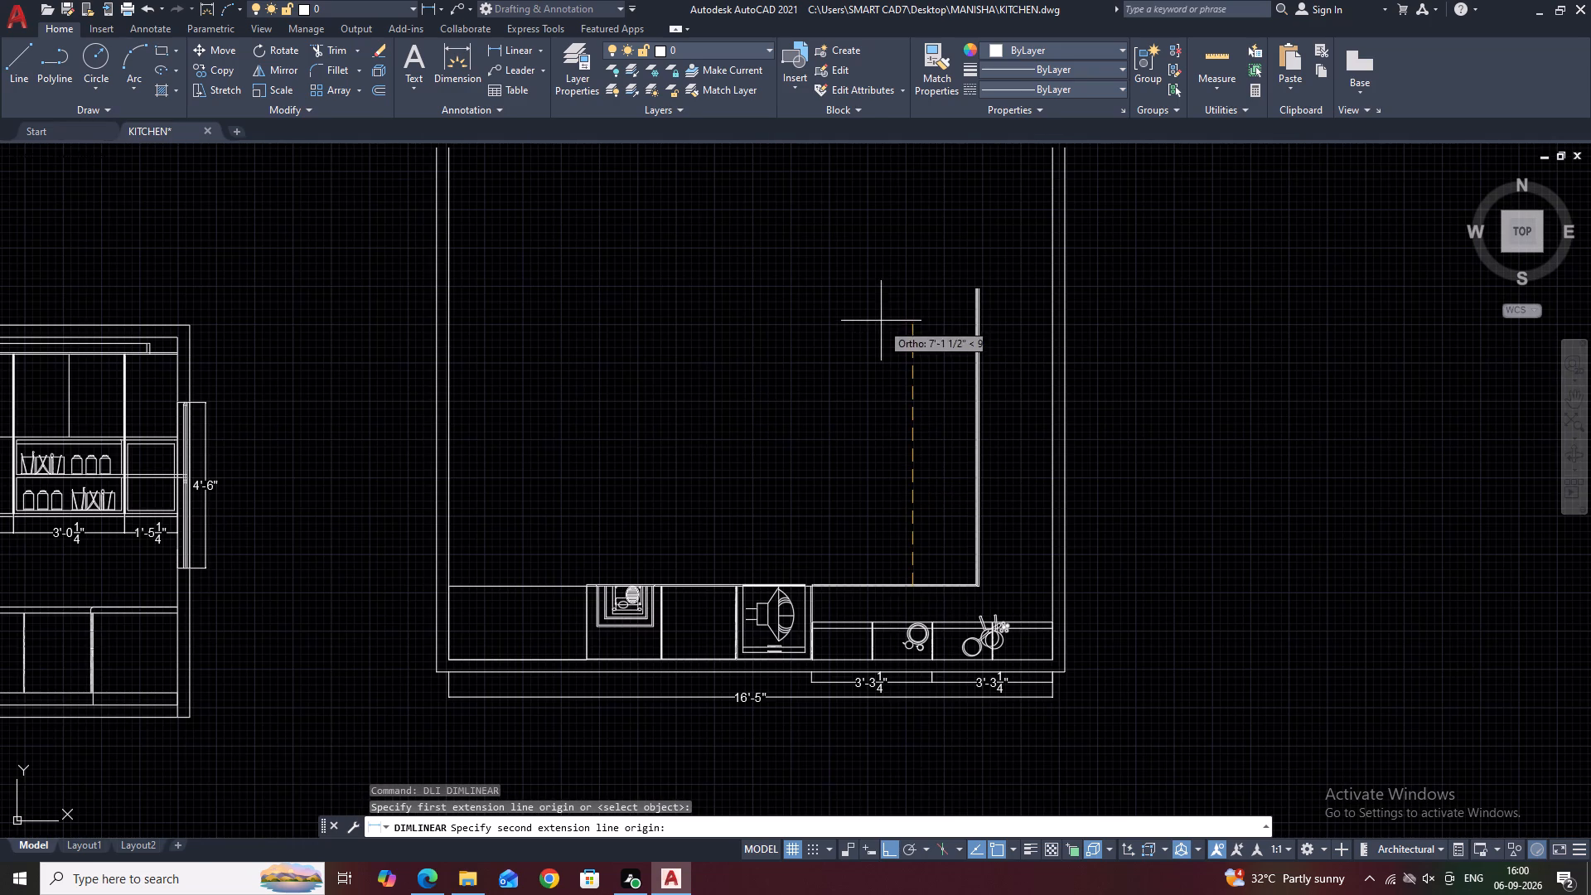
text(6')
key(Return)
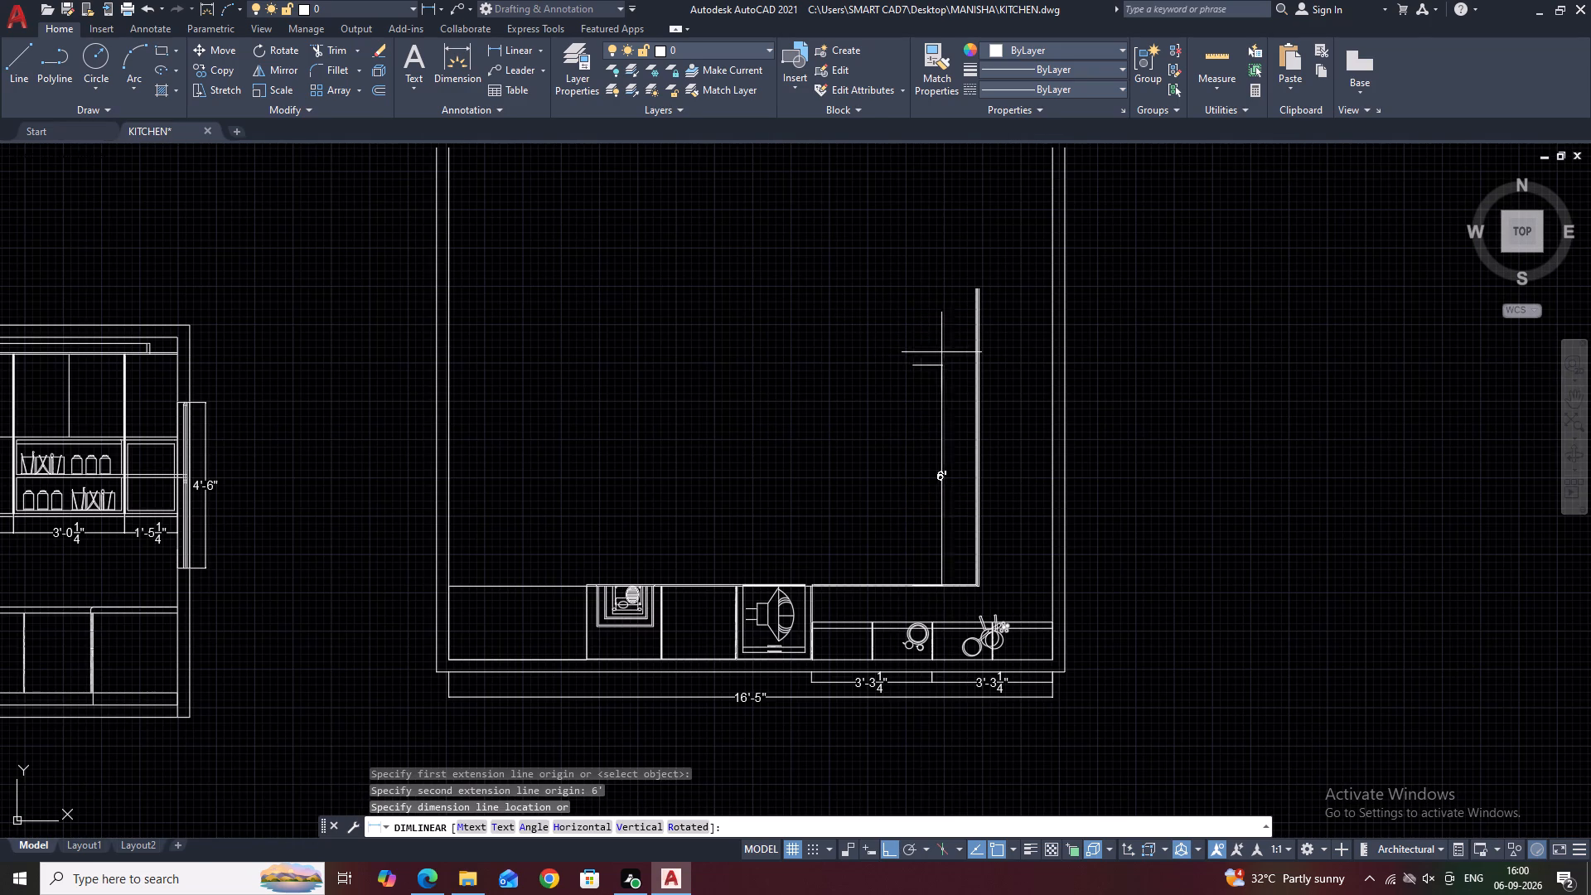
click(924, 374)
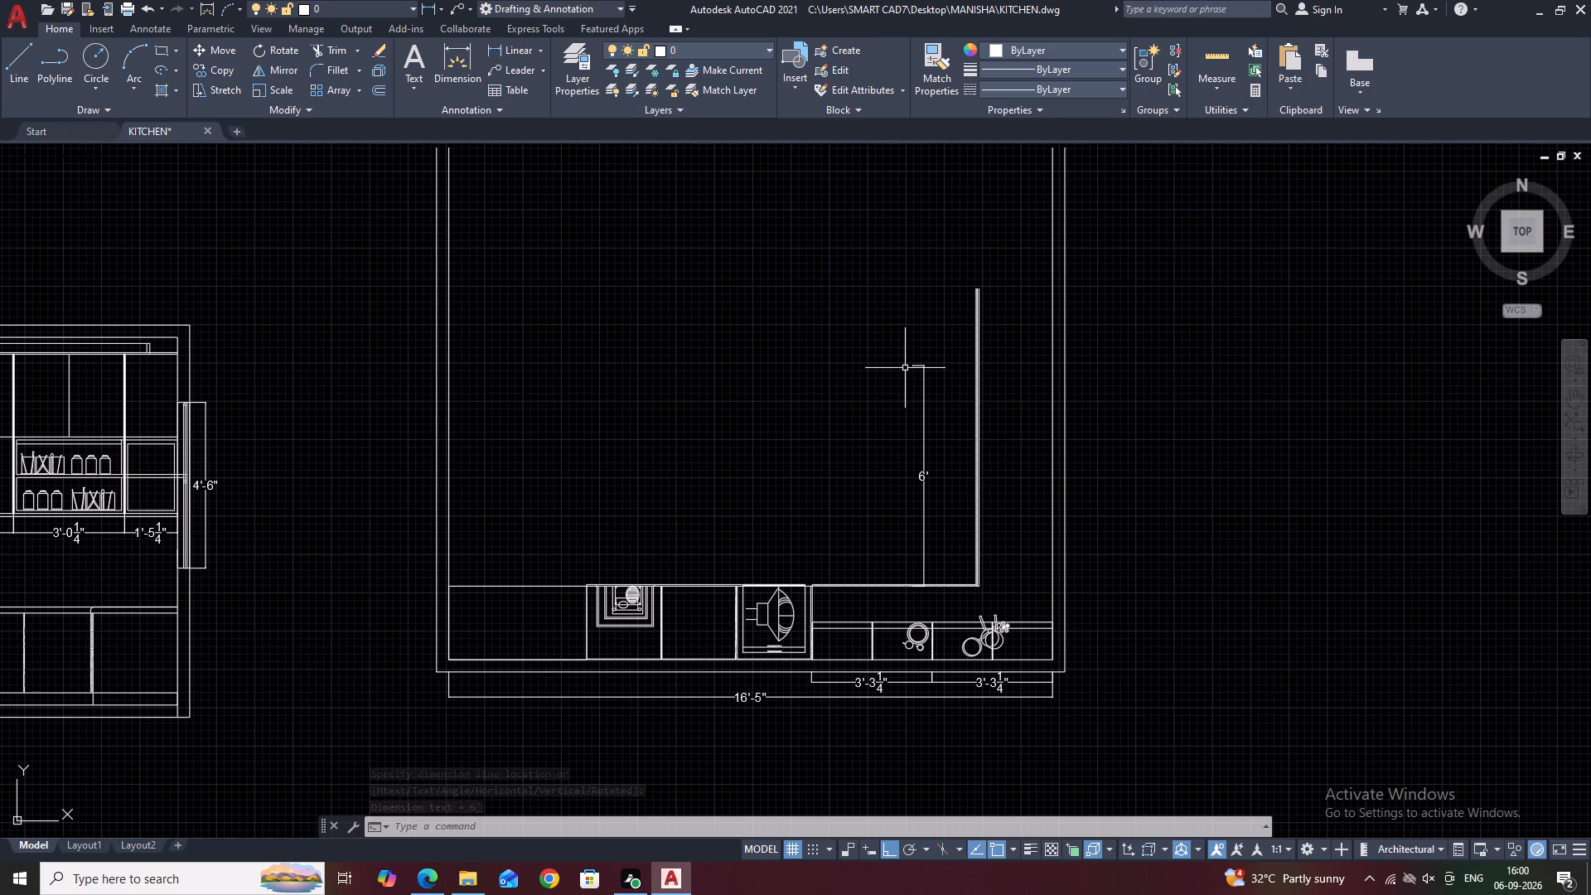
Draw a horizontal polyline from the upper end of the 6' dimension to the right wall's outer line.
key(p)
key(l)
key(space)
scroll(916, 341, up, 3)
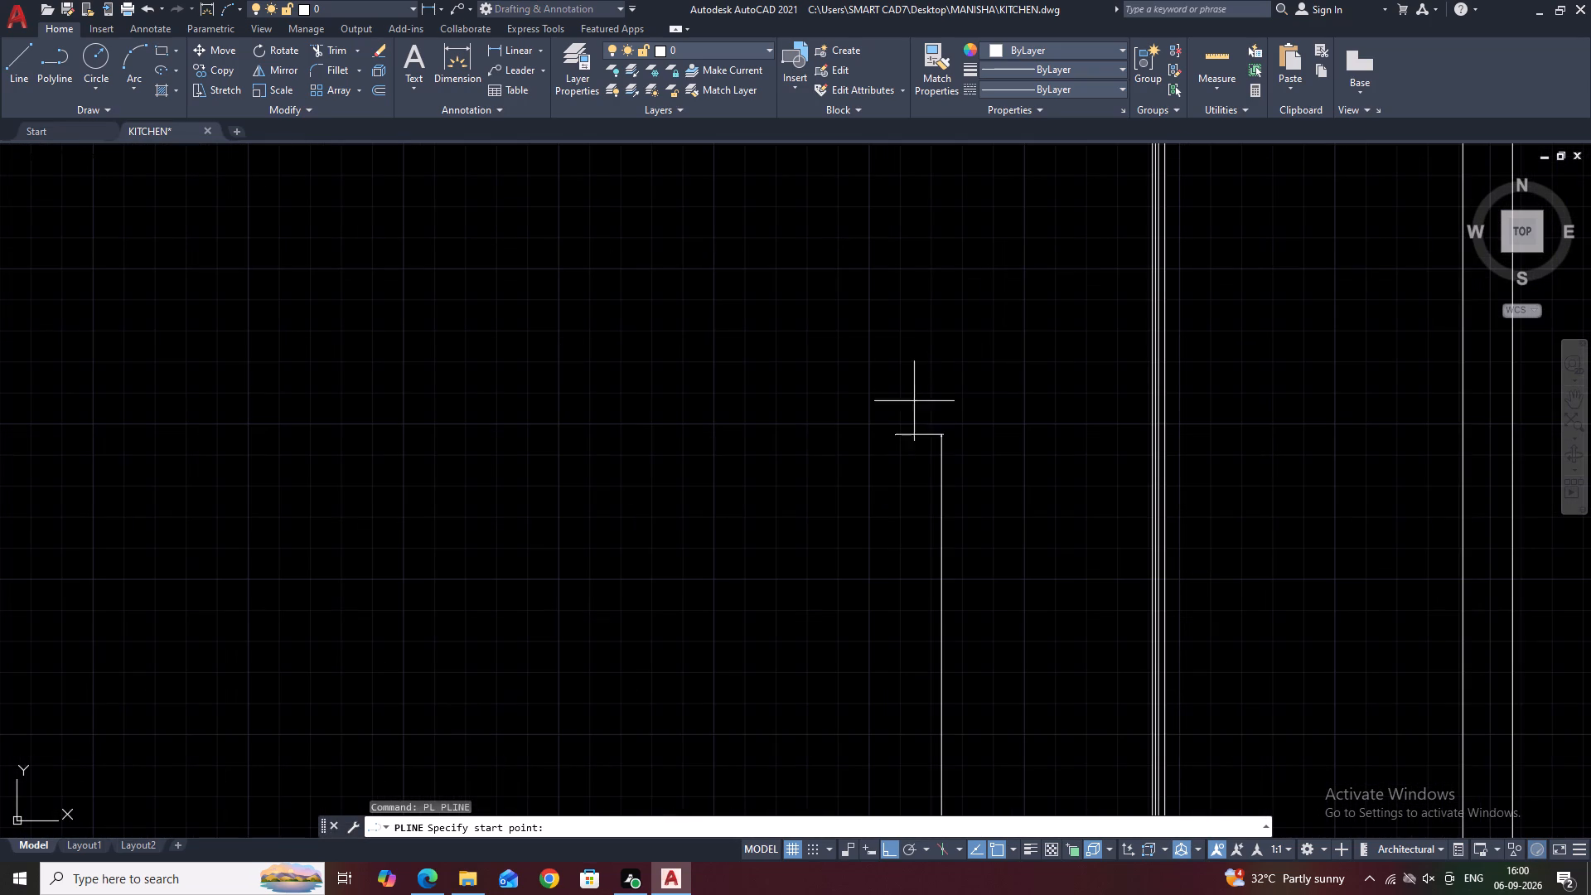
click(897, 438)
scroll(1013, 420, down, 2)
click(1210, 424)
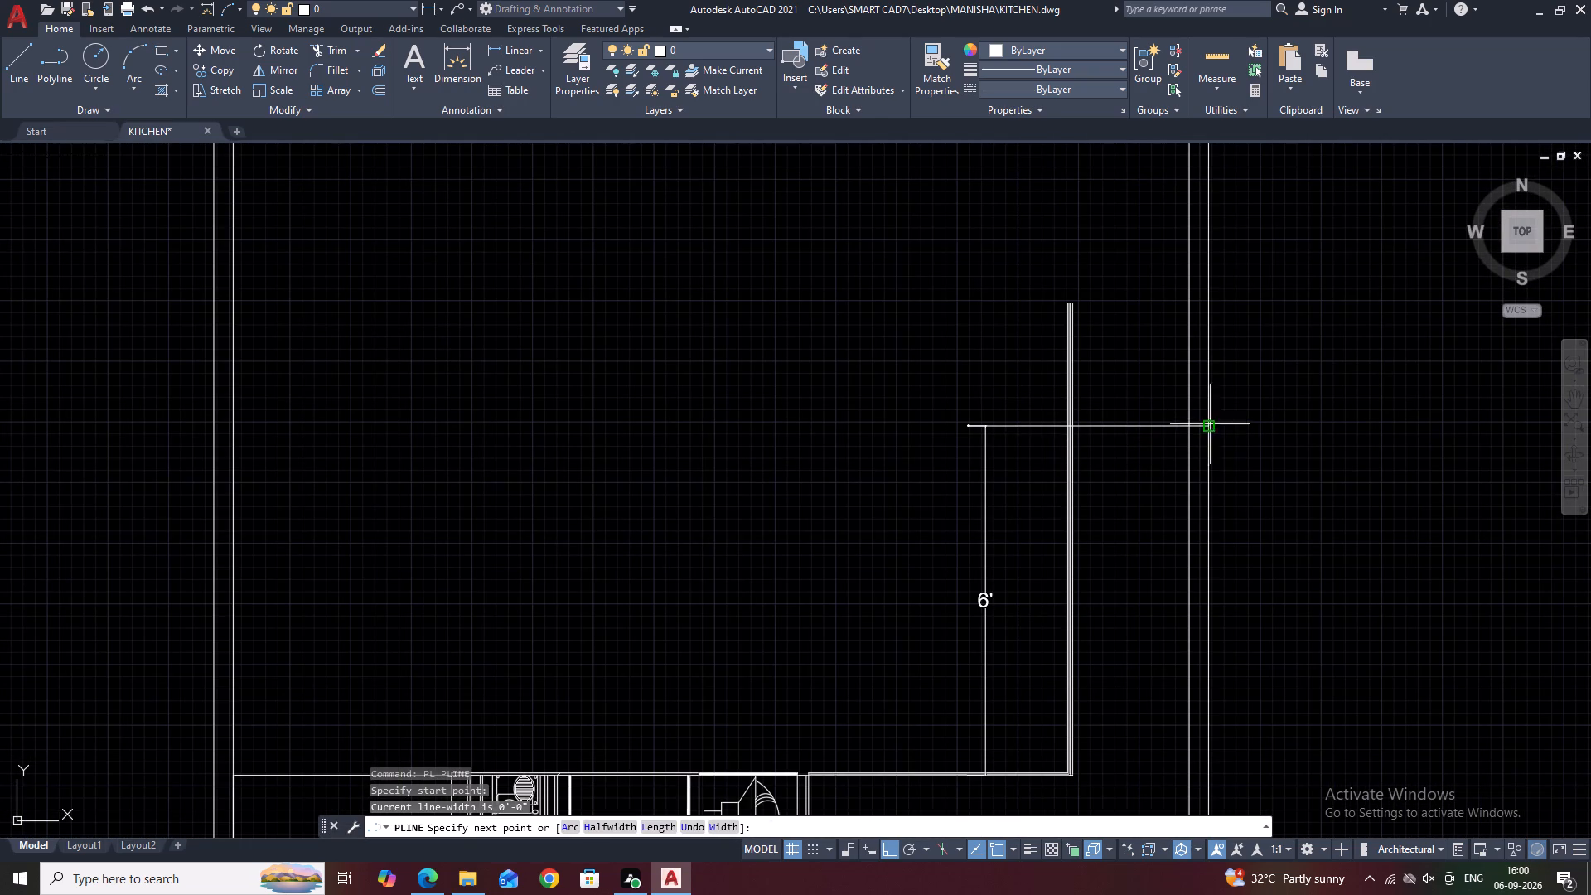
key(Escape)
Stretch the left end of the new horizontal polyline to the left wall's inner line.
click(1037, 421)
click(1024, 454)
scroll(928, 415, up, 2)
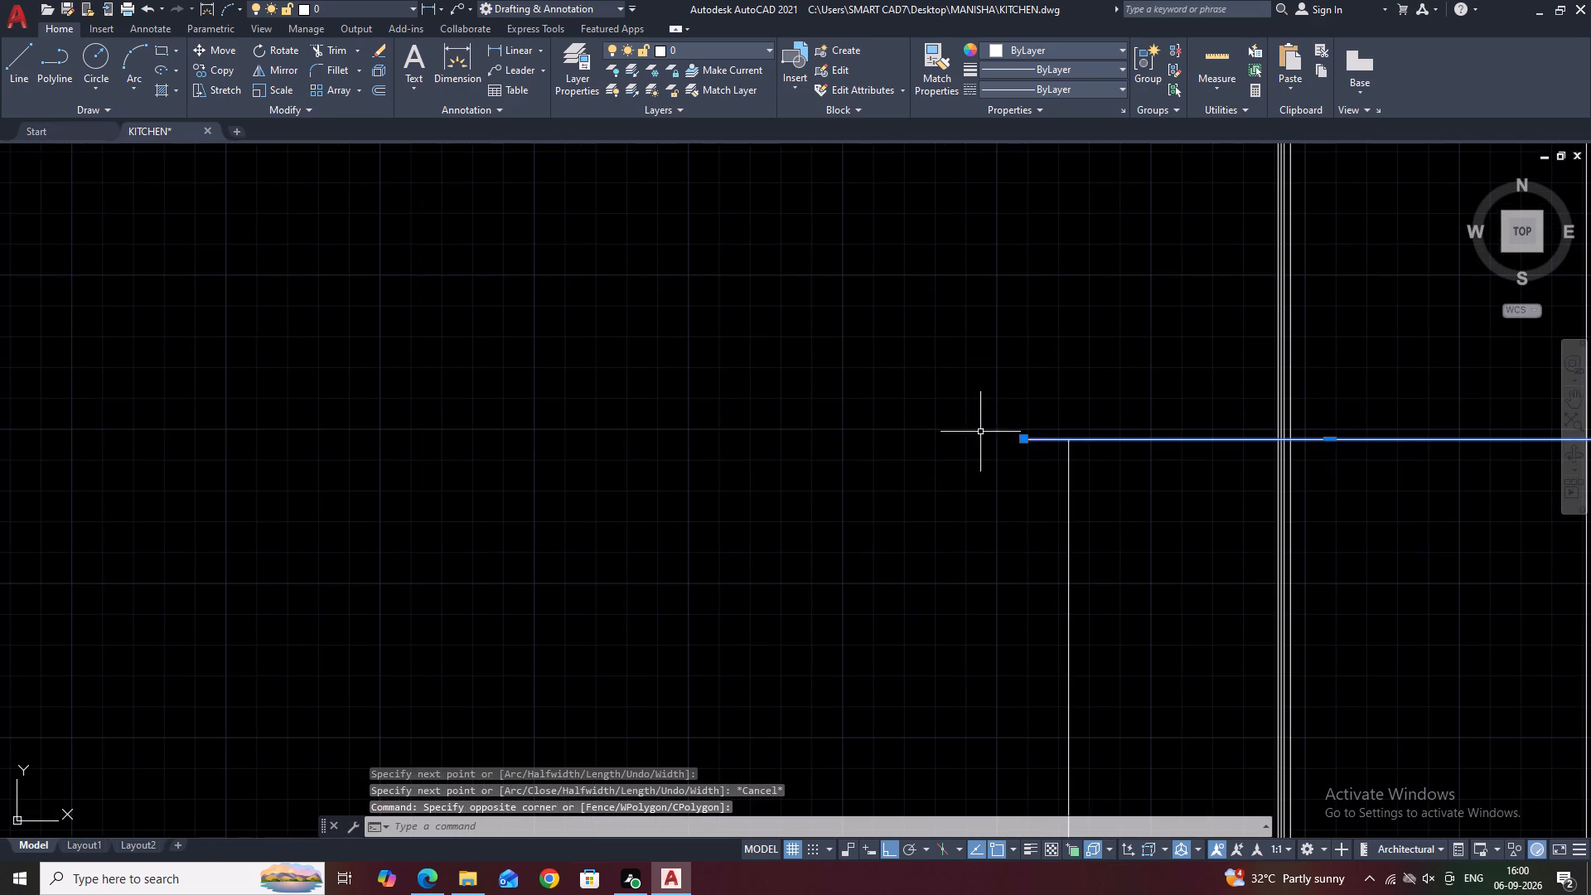
click(1024, 438)
scroll(1009, 426, down, 2)
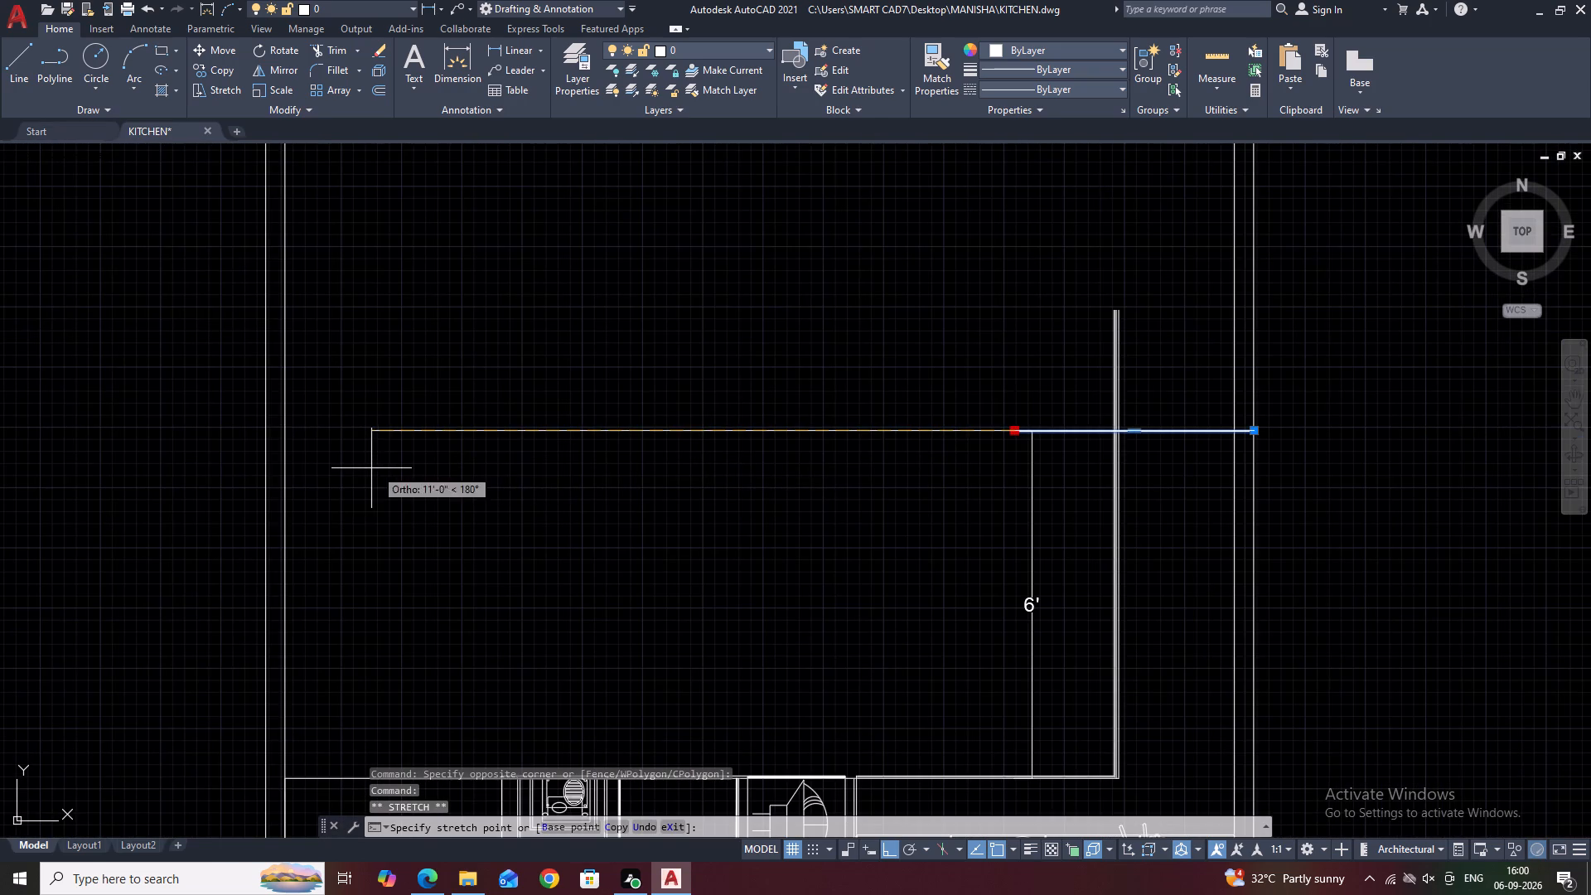
click(284, 429)
key(Escape)
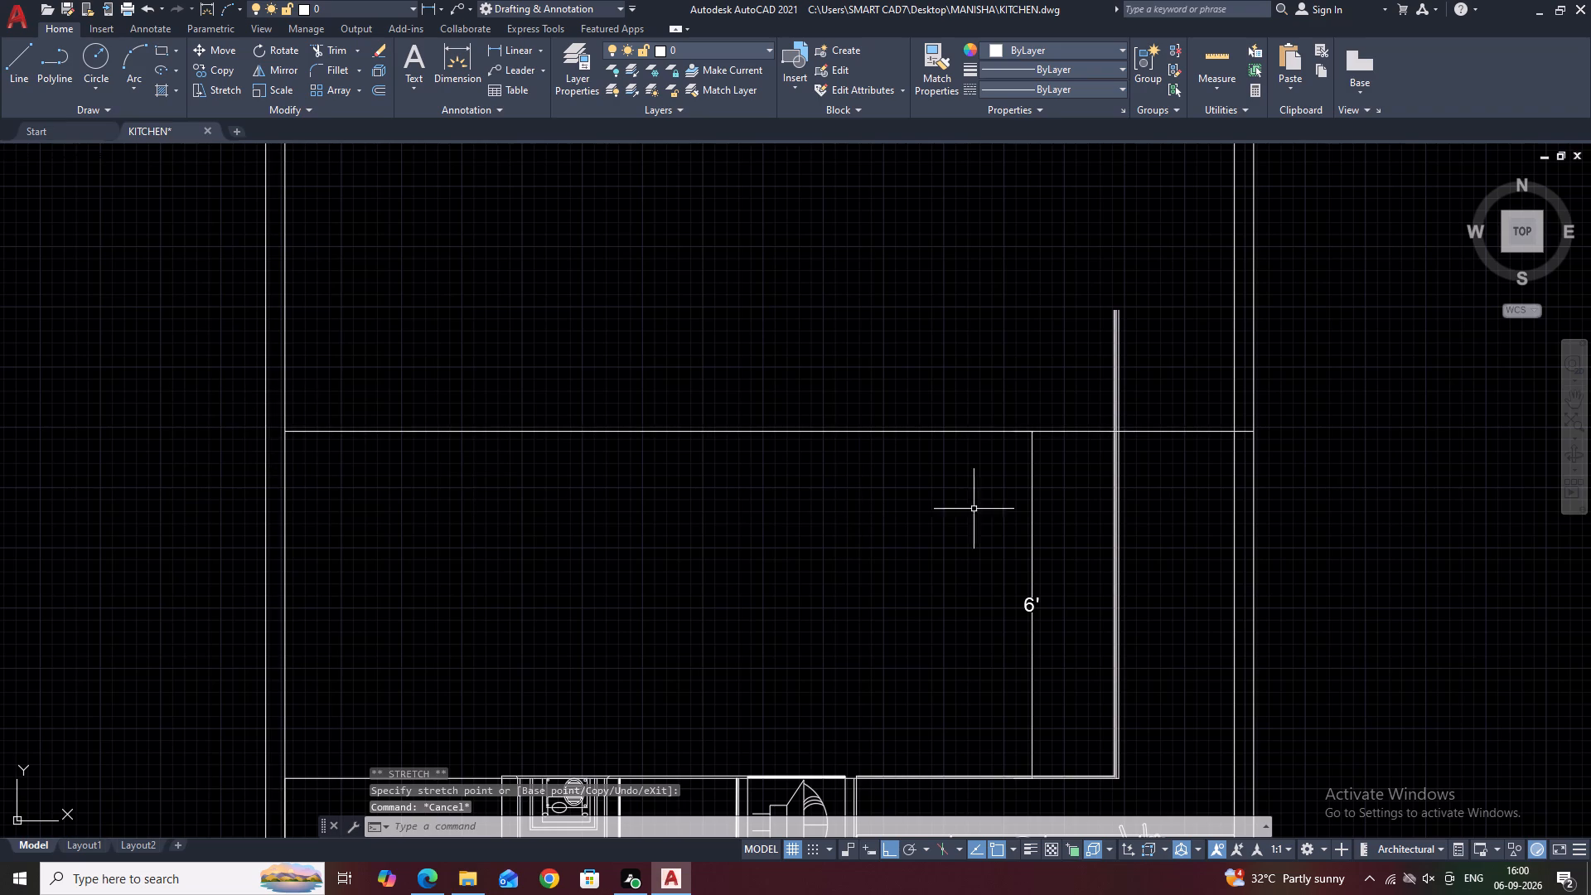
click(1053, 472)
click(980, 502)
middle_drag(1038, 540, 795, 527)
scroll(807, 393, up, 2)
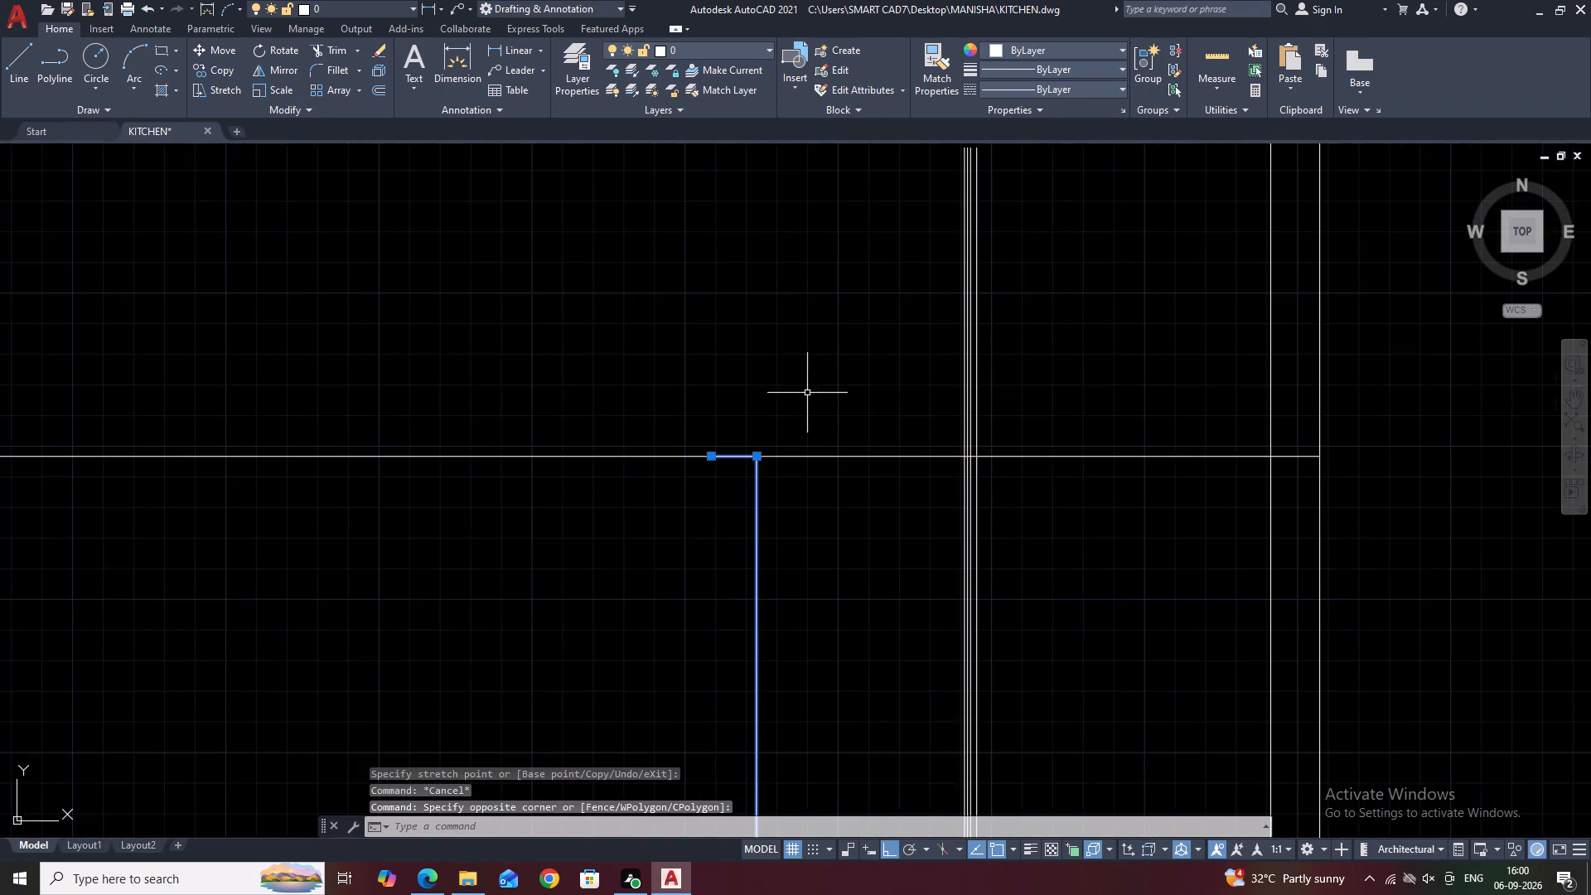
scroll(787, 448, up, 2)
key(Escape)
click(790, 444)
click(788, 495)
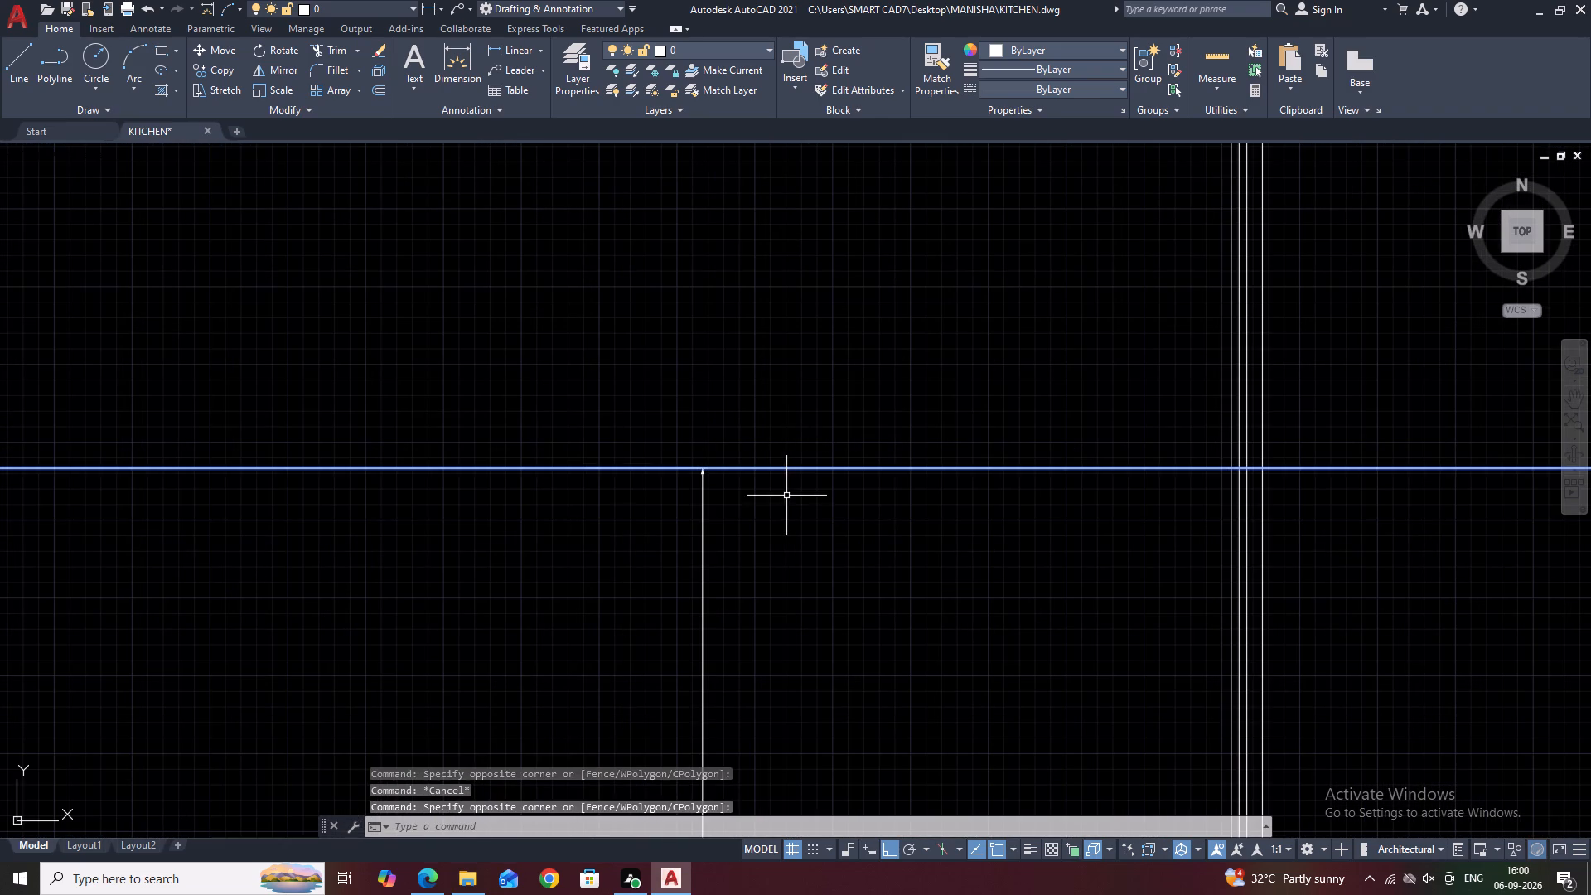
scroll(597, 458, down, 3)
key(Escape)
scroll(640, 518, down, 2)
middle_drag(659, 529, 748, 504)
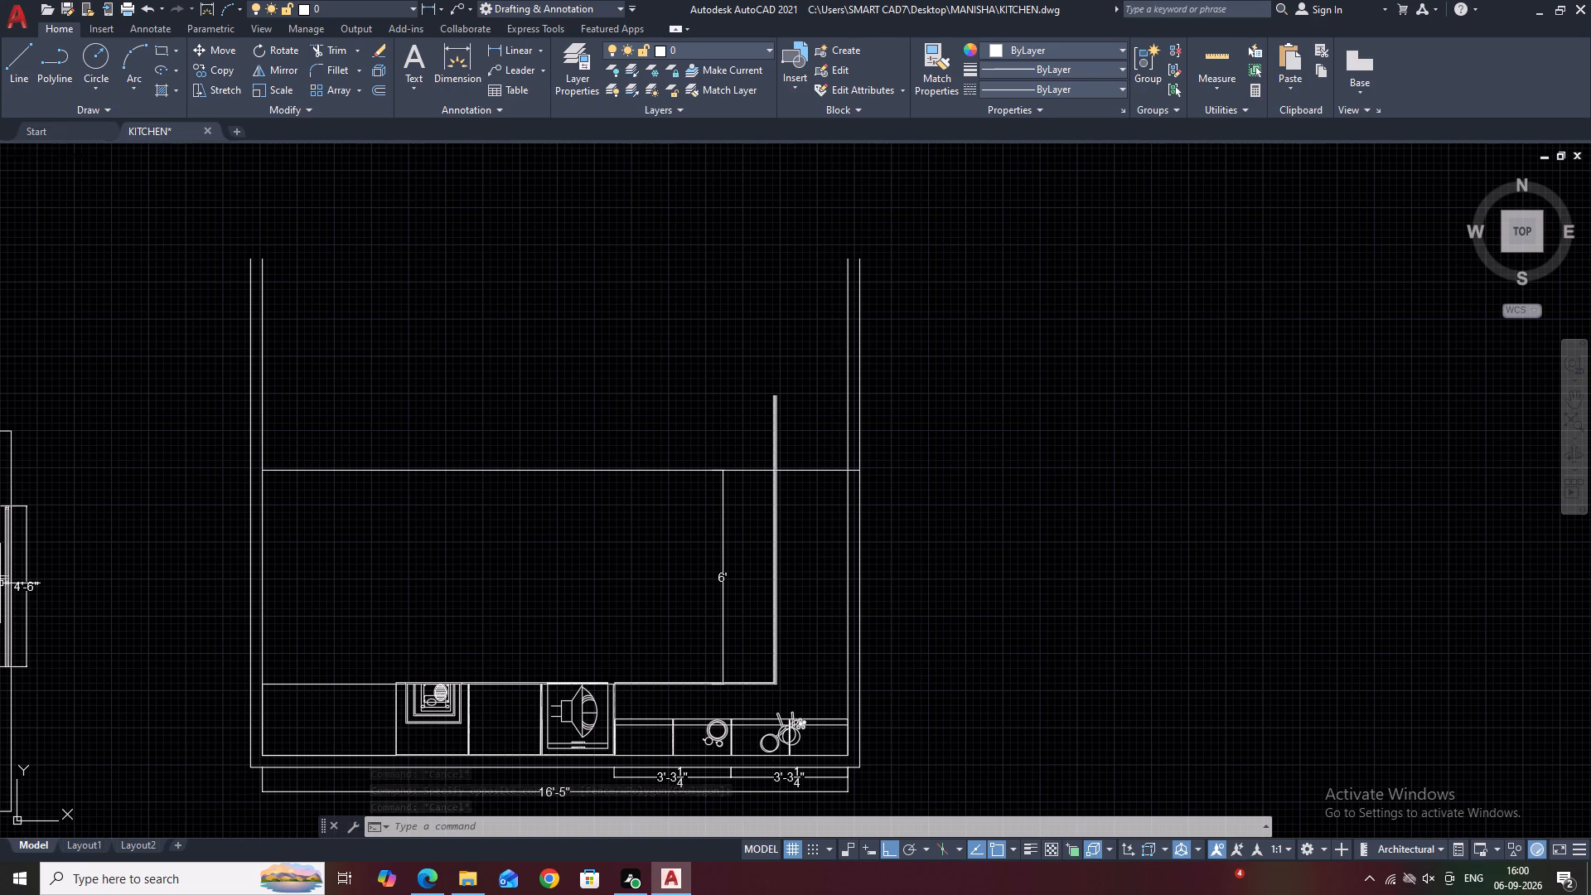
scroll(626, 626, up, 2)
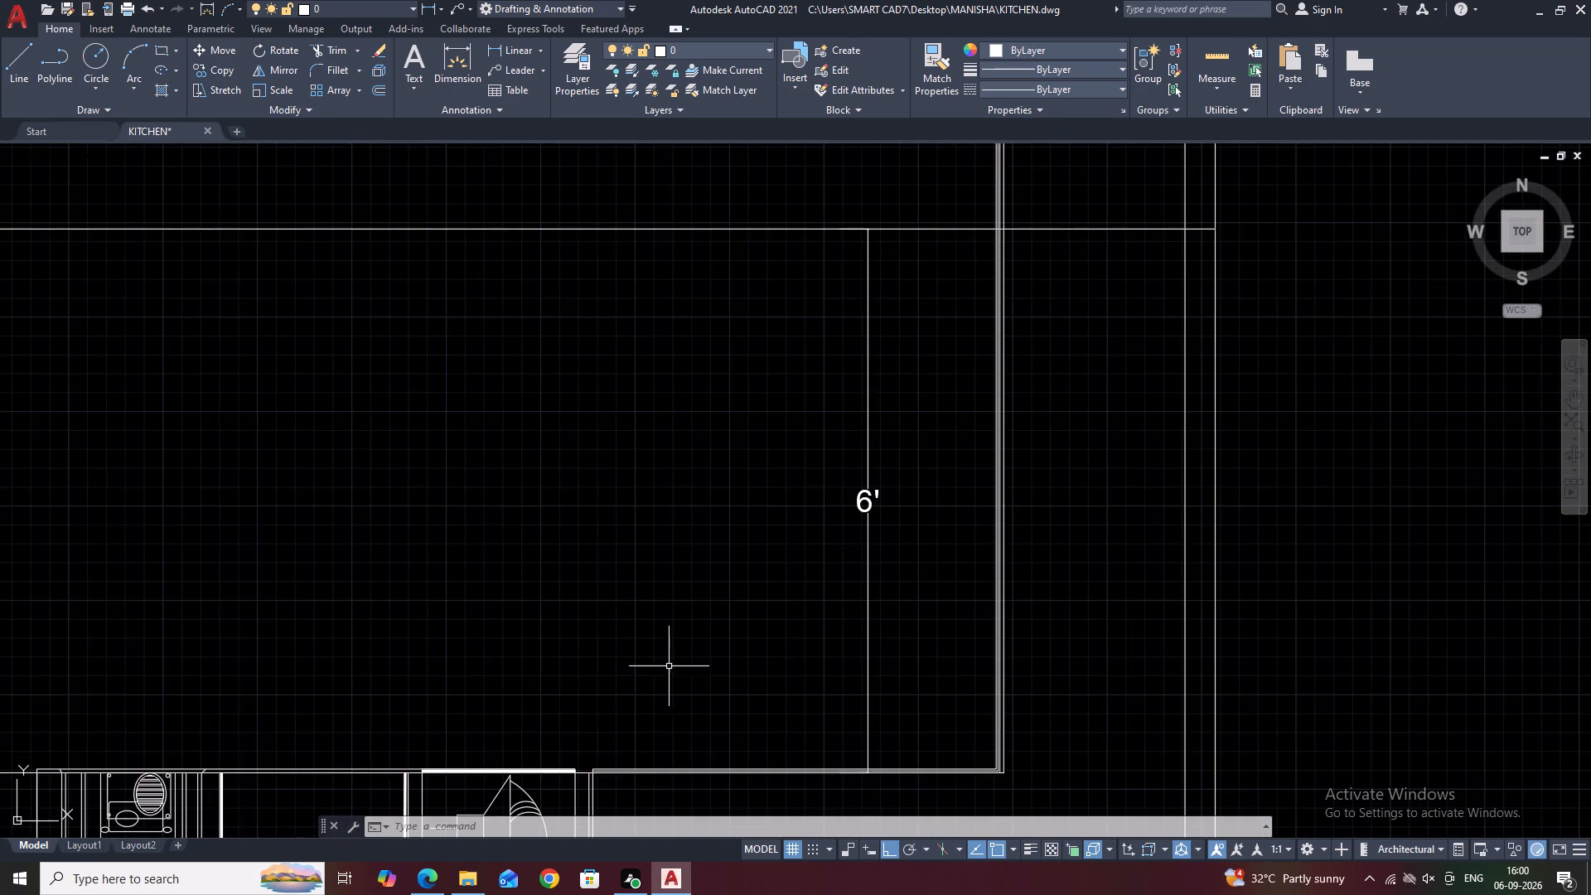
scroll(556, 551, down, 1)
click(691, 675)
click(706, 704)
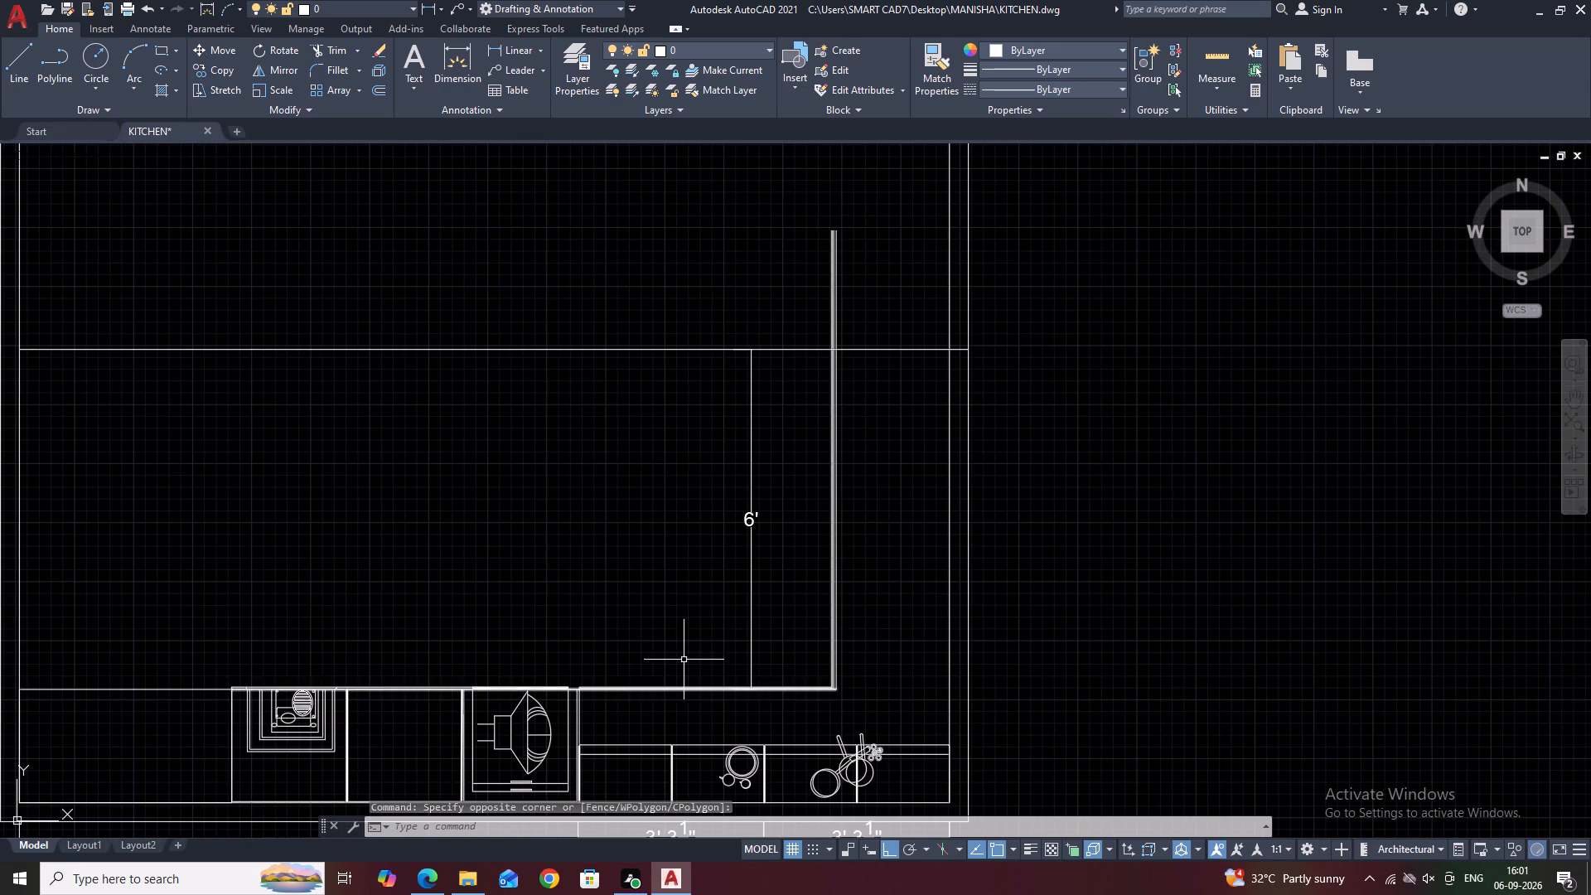
Draw a horizontal line from the top of the right counter's innermost vertical edge line to the left wall's inner line.
middle_drag(641, 550, 688, 645)
middle_drag(688, 433, 692, 546)
text(L)
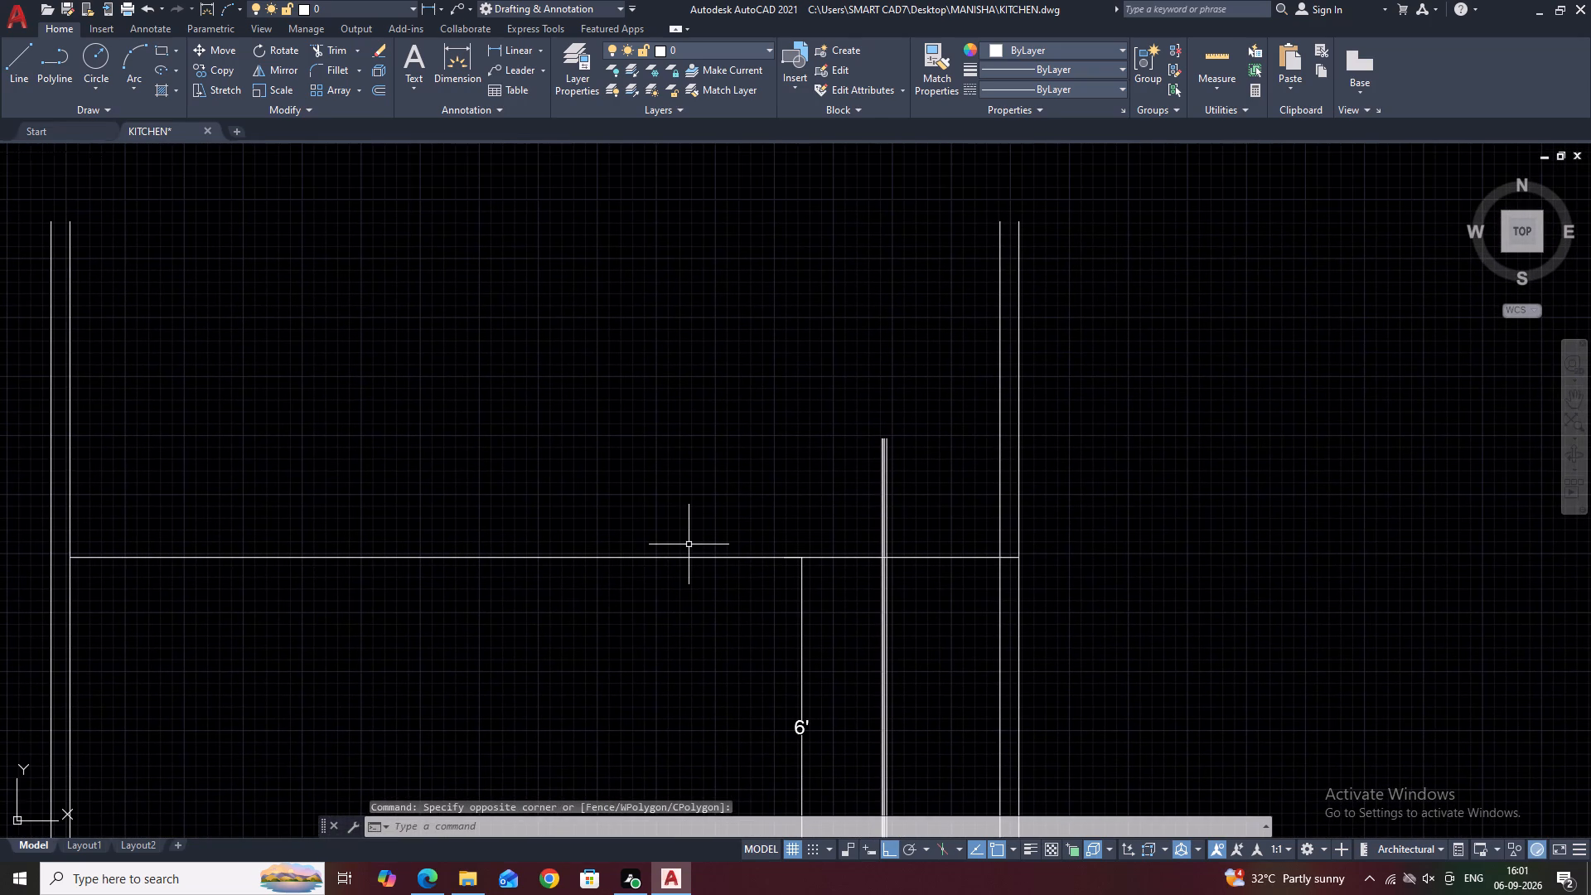
key(space)
scroll(873, 462, up, 5)
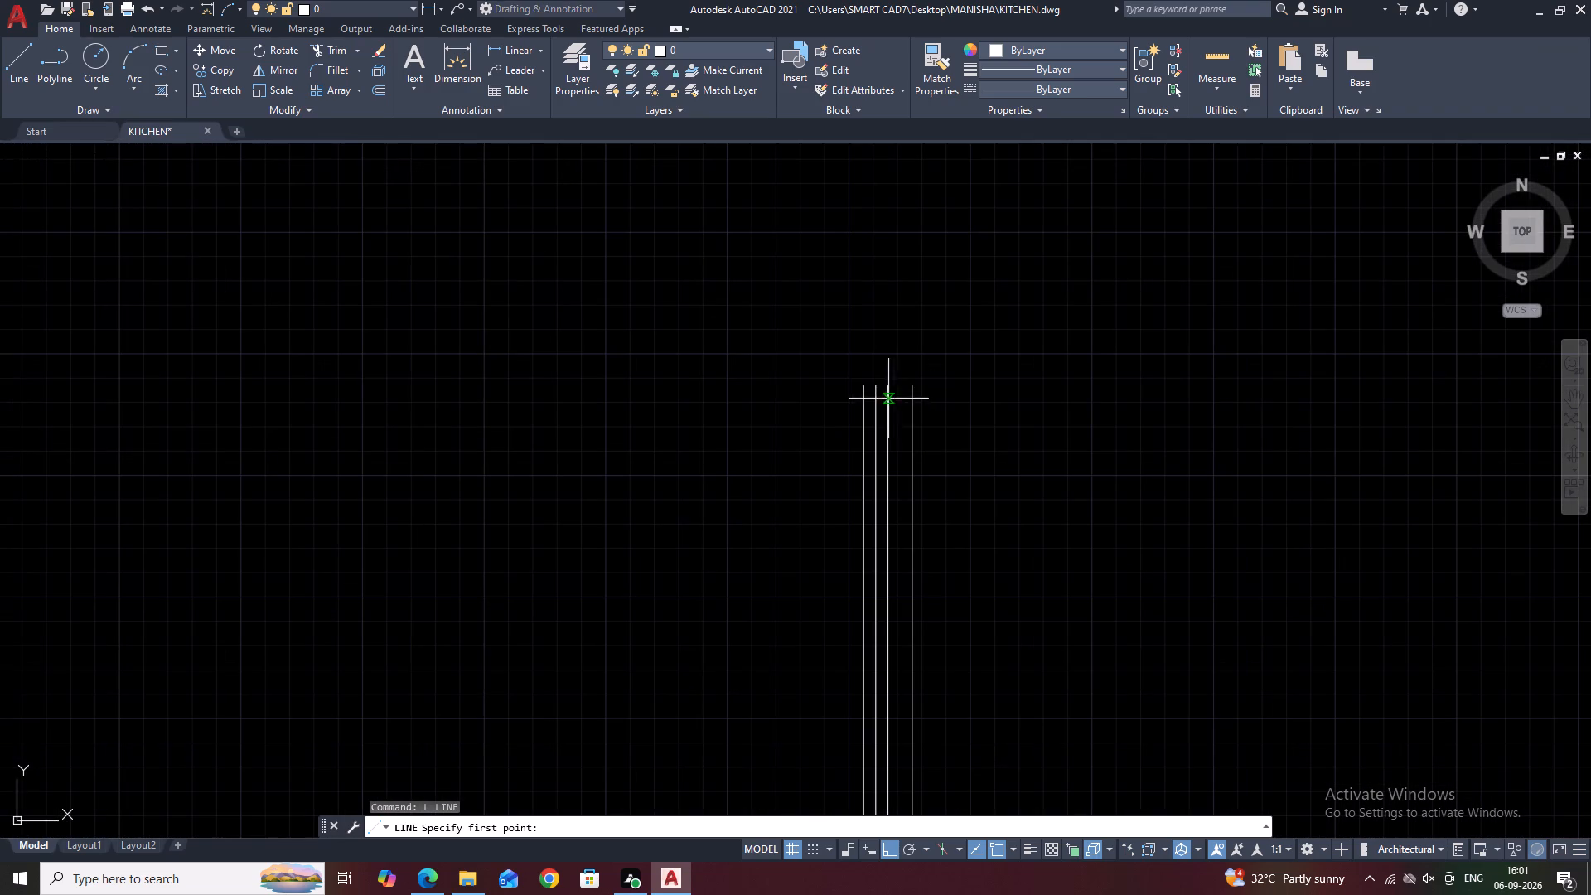
click(863, 386)
scroll(43, 417, down, 5)
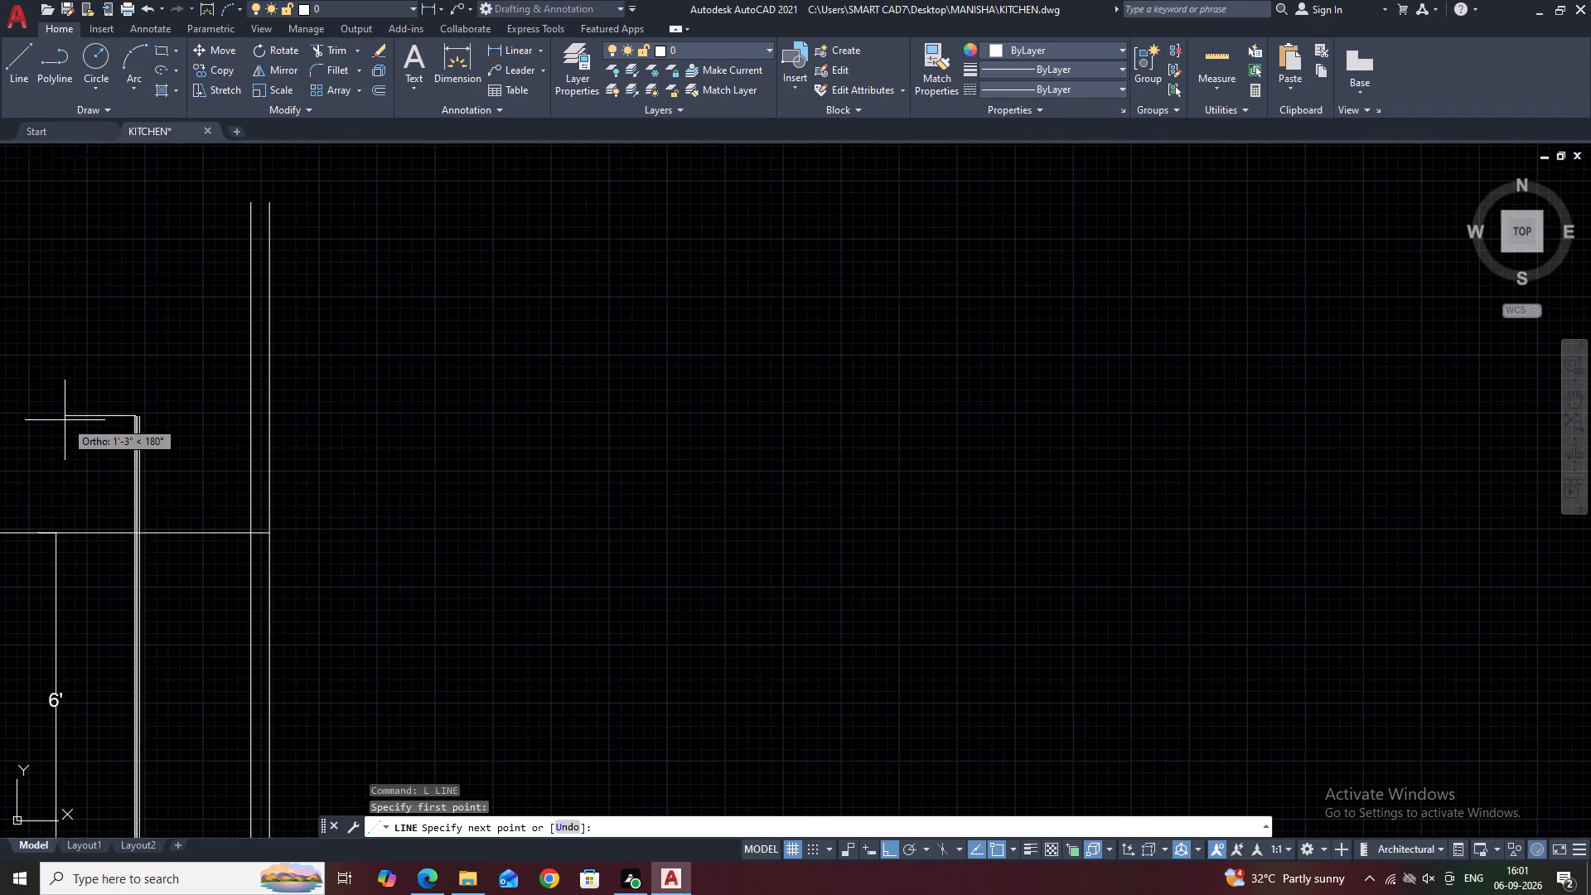
middle_drag(28, 424, 1103, 329)
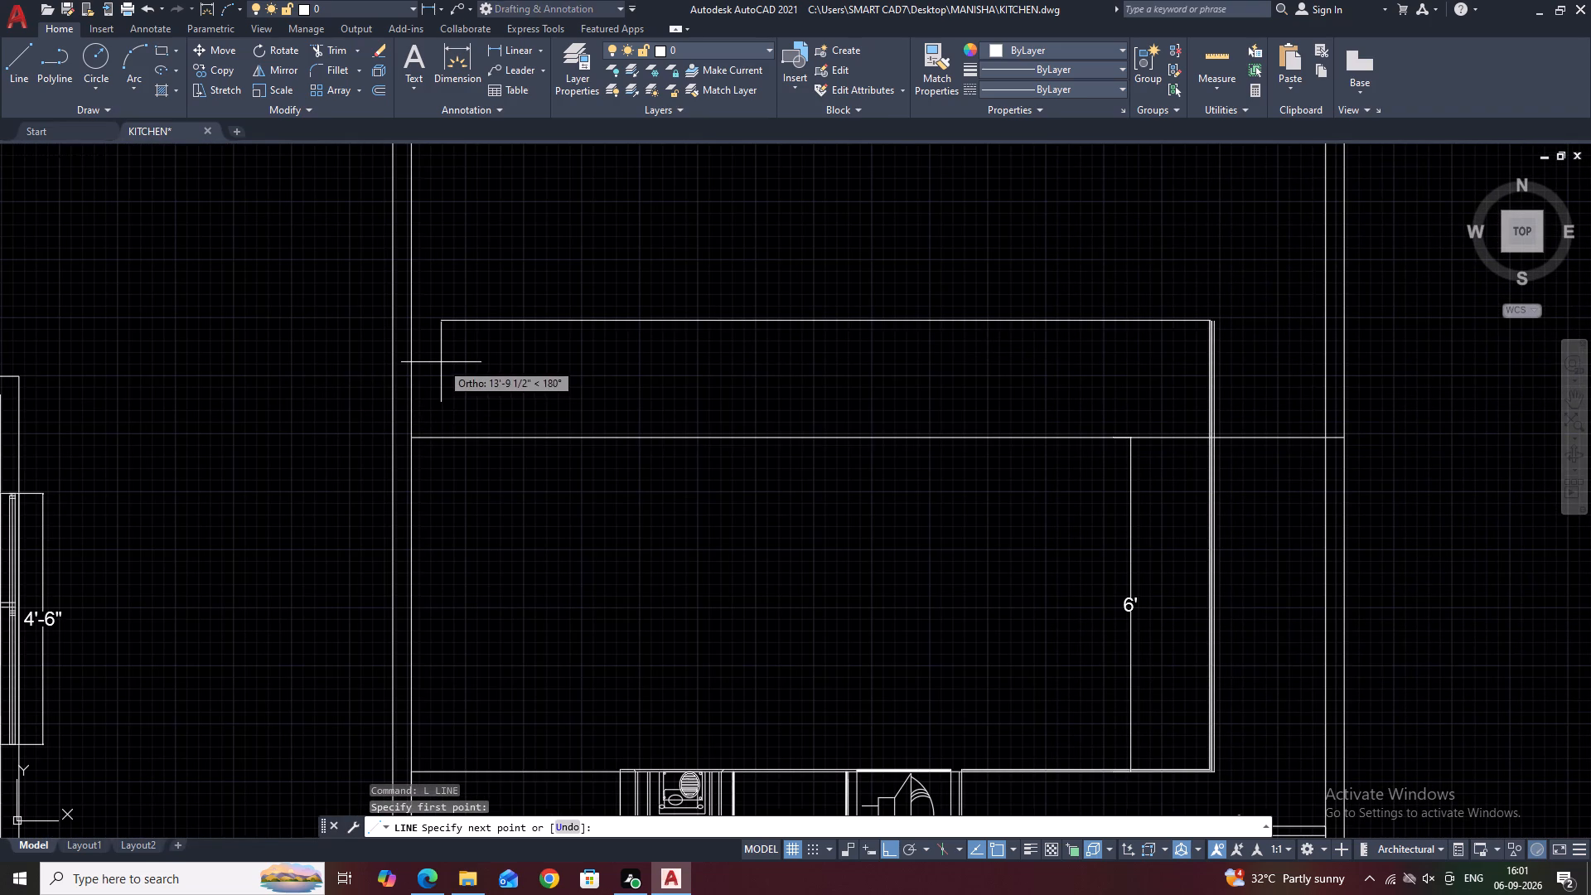
click(410, 320)
key(Escape)
scroll(399, 380, down, 1)
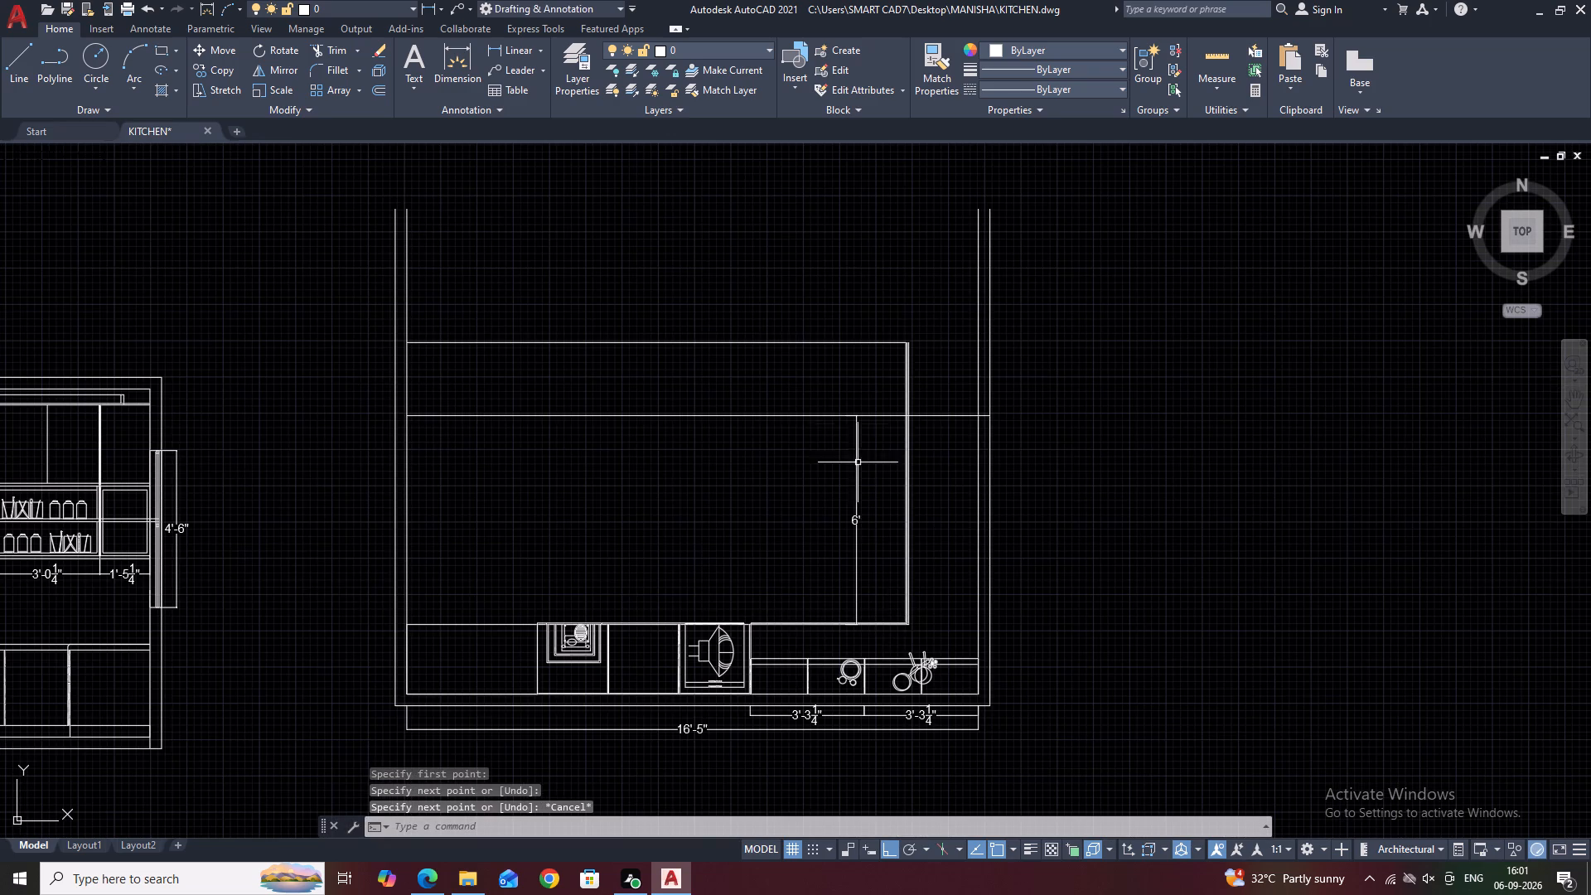
Offset the new upper horizontal line upward by 0.025.
middle_drag(836, 400, 841, 510)
scroll(886, 439, up, 3)
drag(924, 465, 913, 450)
click(881, 421)
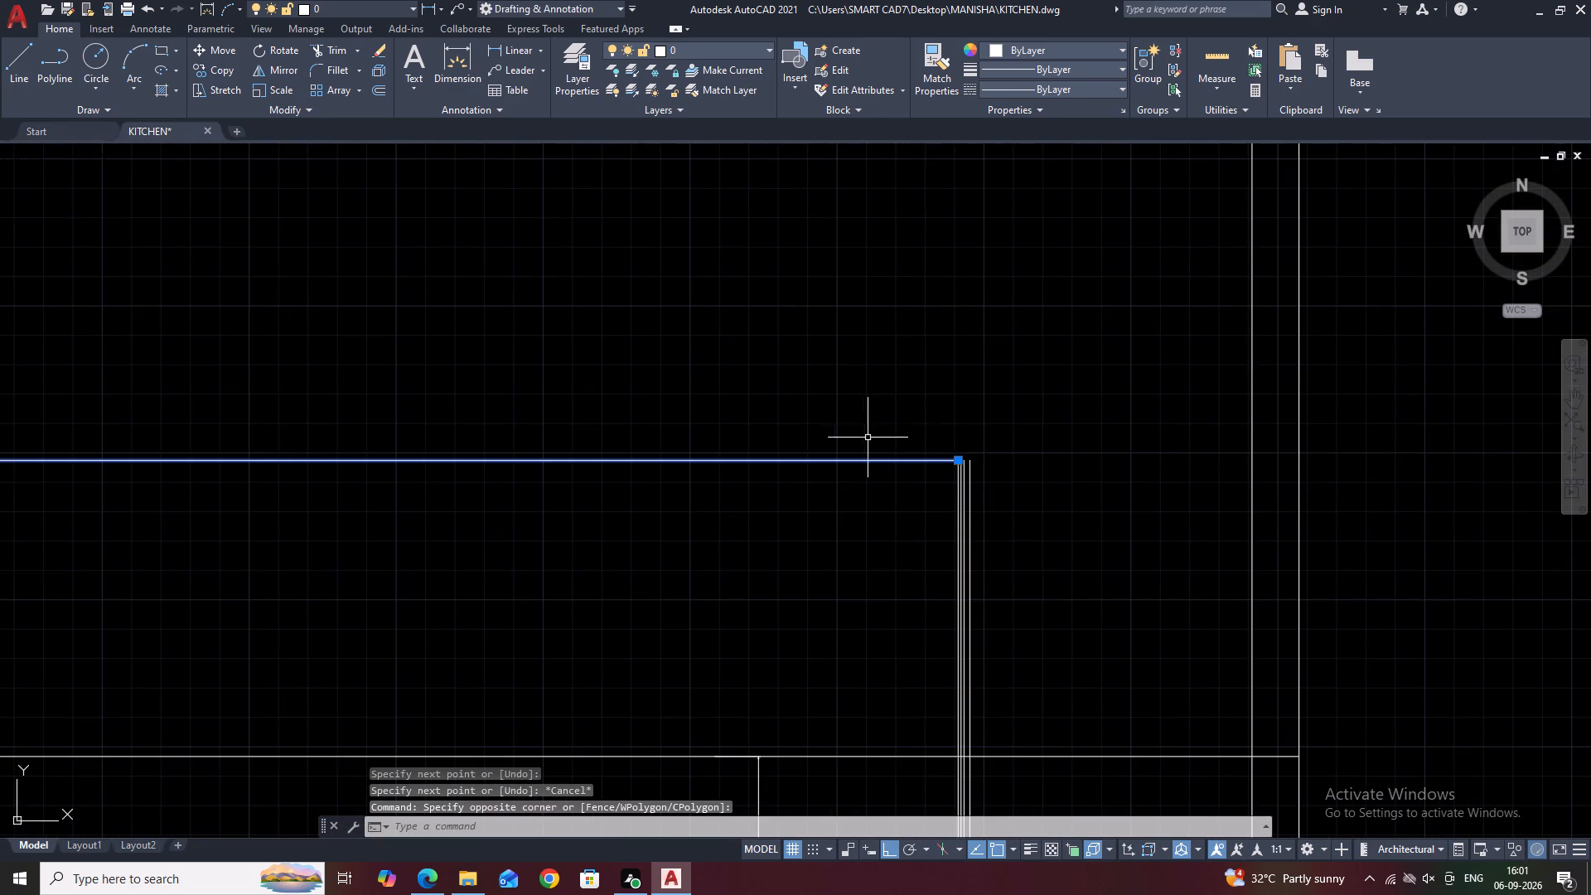
middle_drag(860, 453, 700, 593)
text(O)
key(space)
text(0.0)
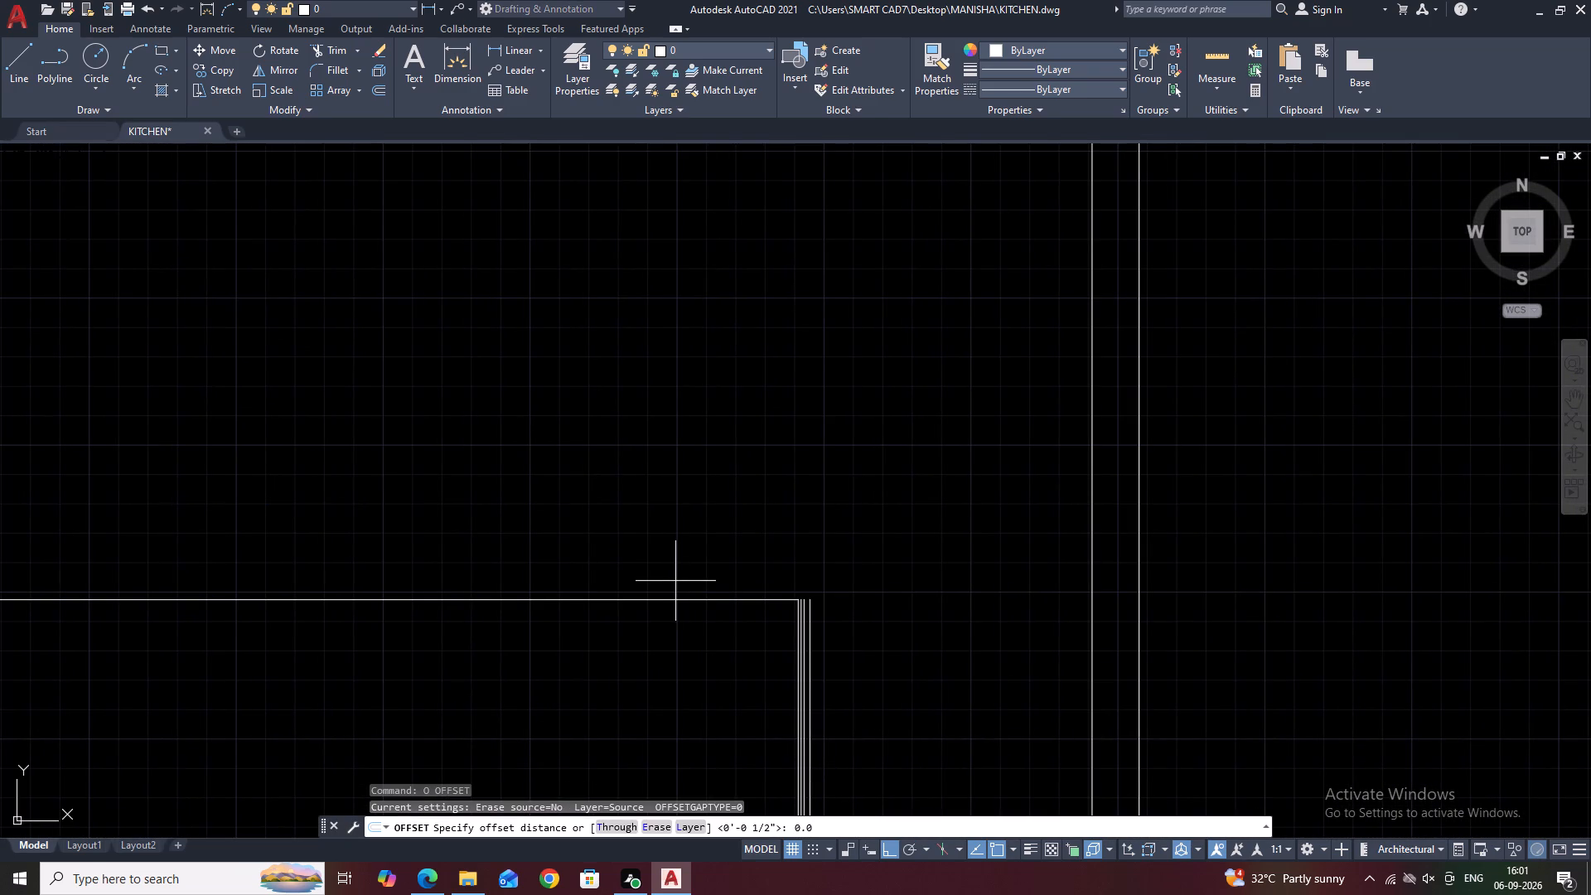
text(25)
key(space)
click(675, 564)
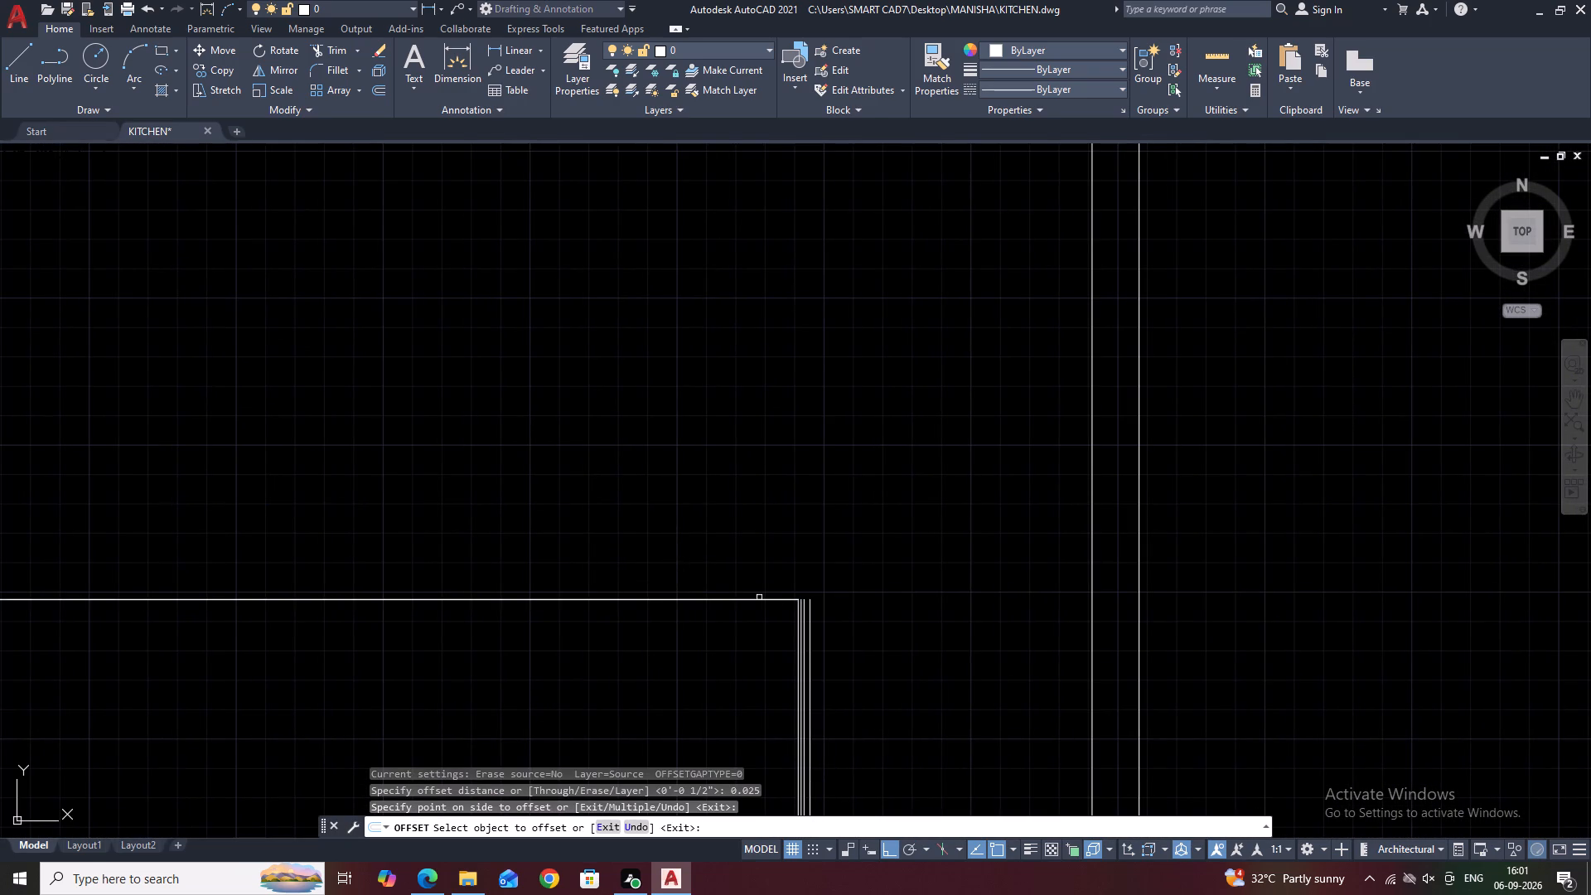
scroll(778, 599, up, 7)
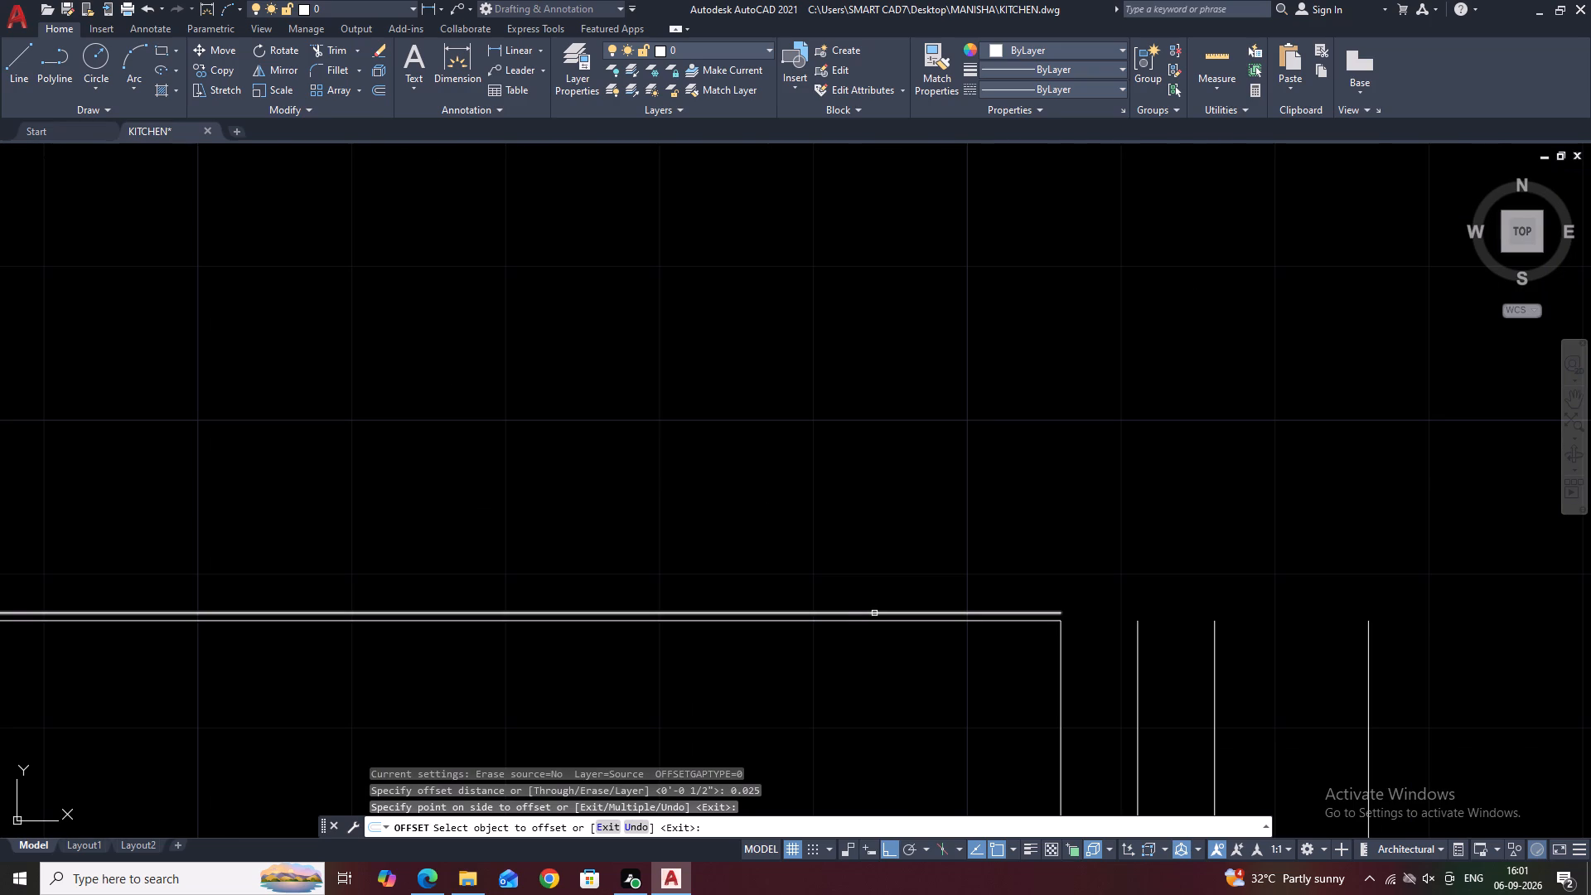
key(Escape)
Measure the spacing between the first two vertical edge lines at the right counter's top end with a linear dimension.
middle_drag(954, 627, 721, 593)
text(DLI)
key(space)
click(824, 587)
click(906, 589)
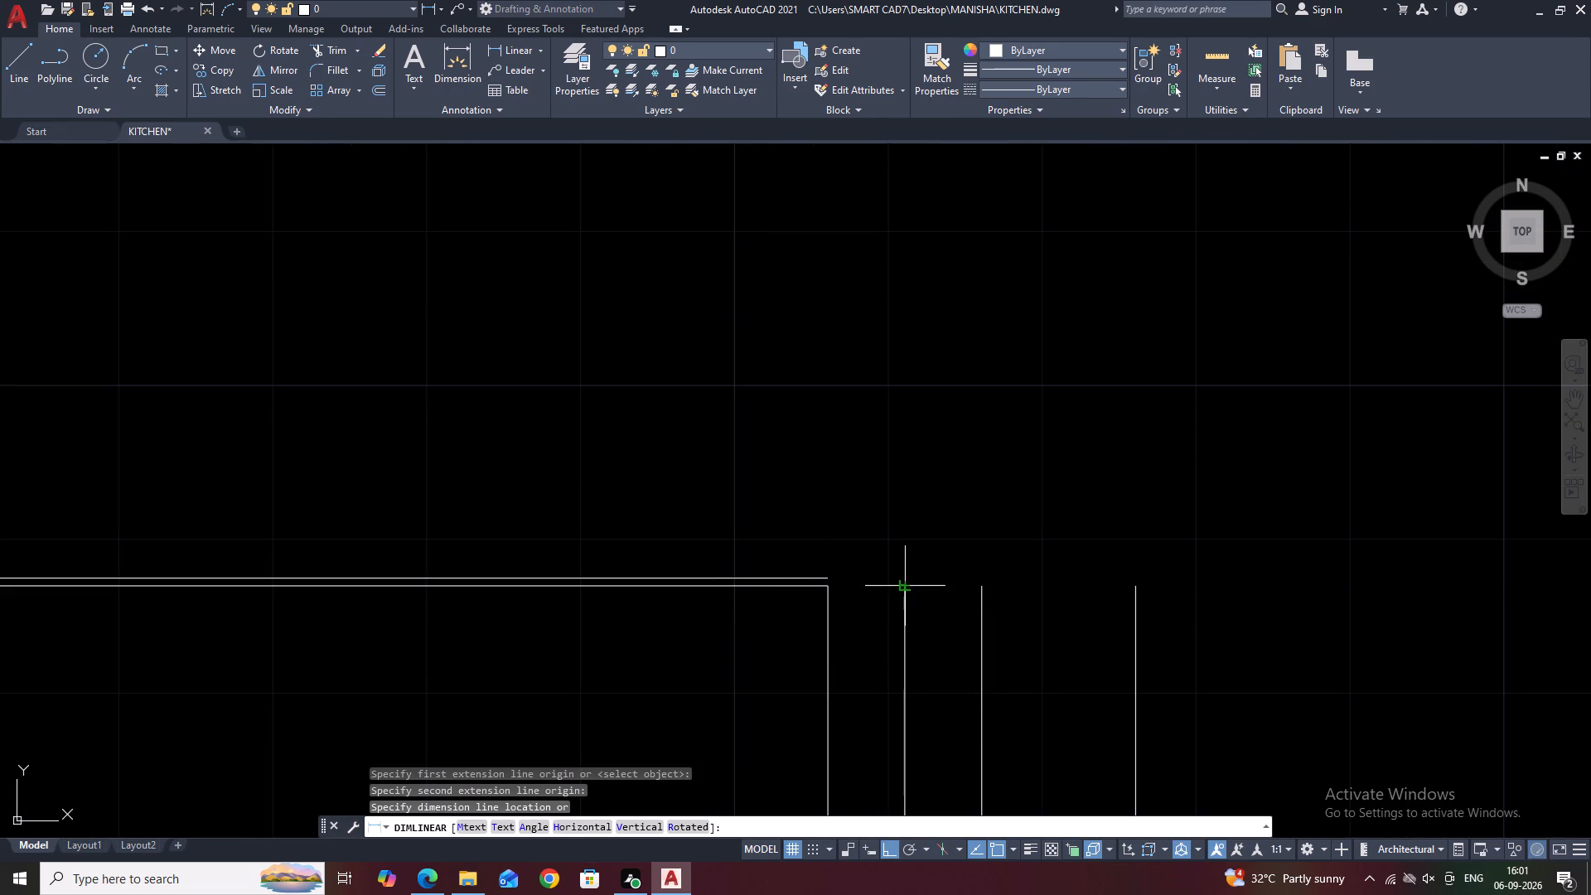
scroll(813, 520, down, 3)
key(Escape)
scroll(813, 538, up, 5)
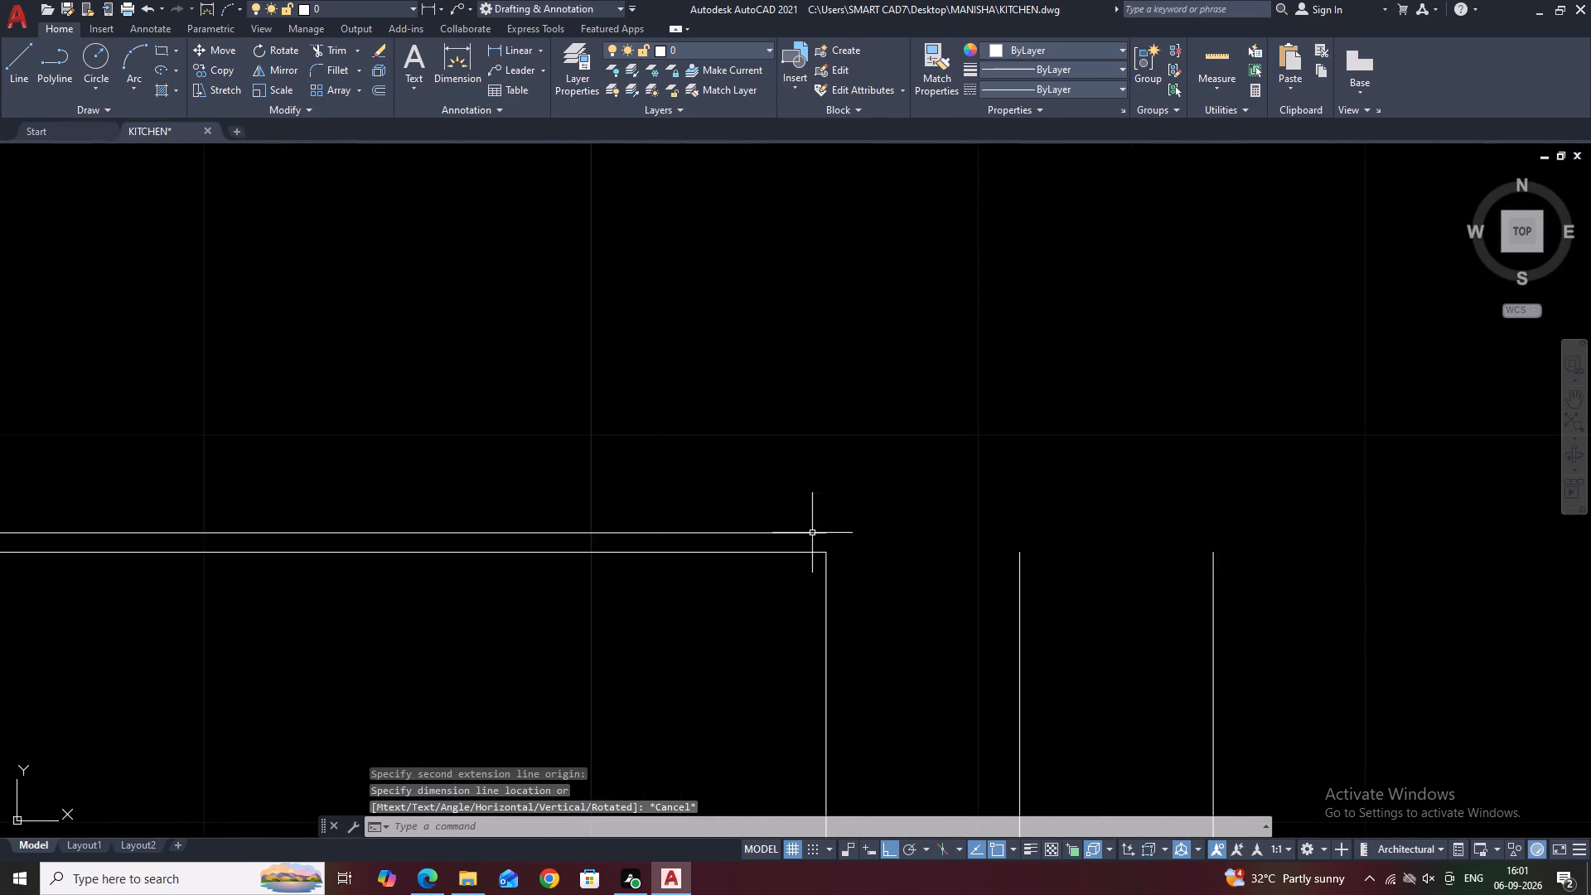
Erase the line just offset above the upper horizontal line.
click(812, 534)
key(Delete)
Offset the upper horizontal line upward by 0.4.
drag(790, 580, 779, 568)
click(724, 521)
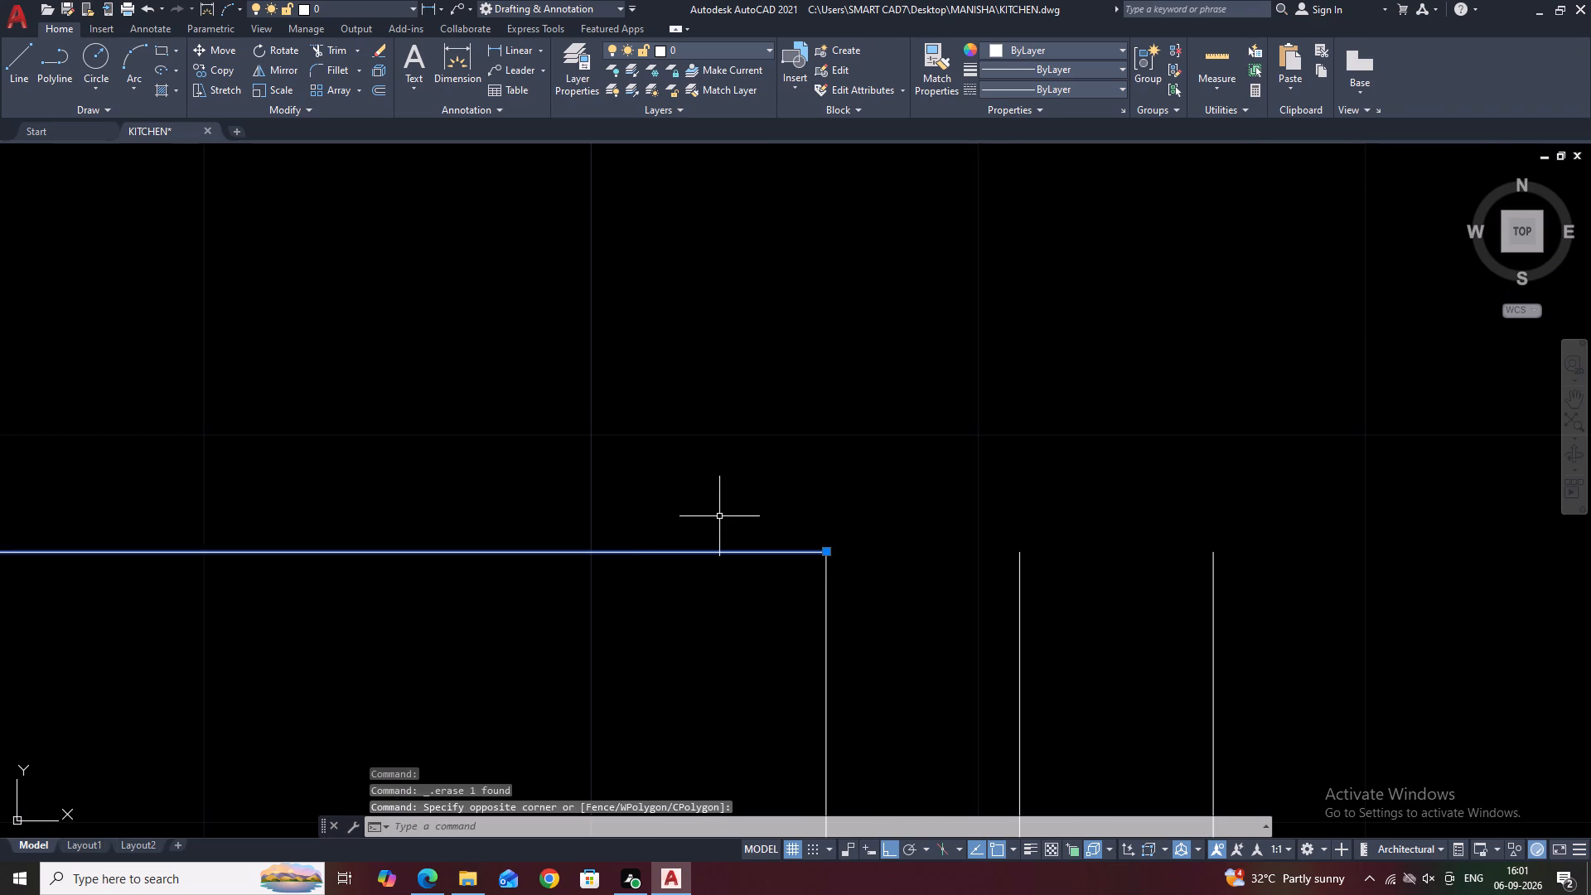
text(O 0)
text(.4)
key(space)
scroll(711, 480, down, 5)
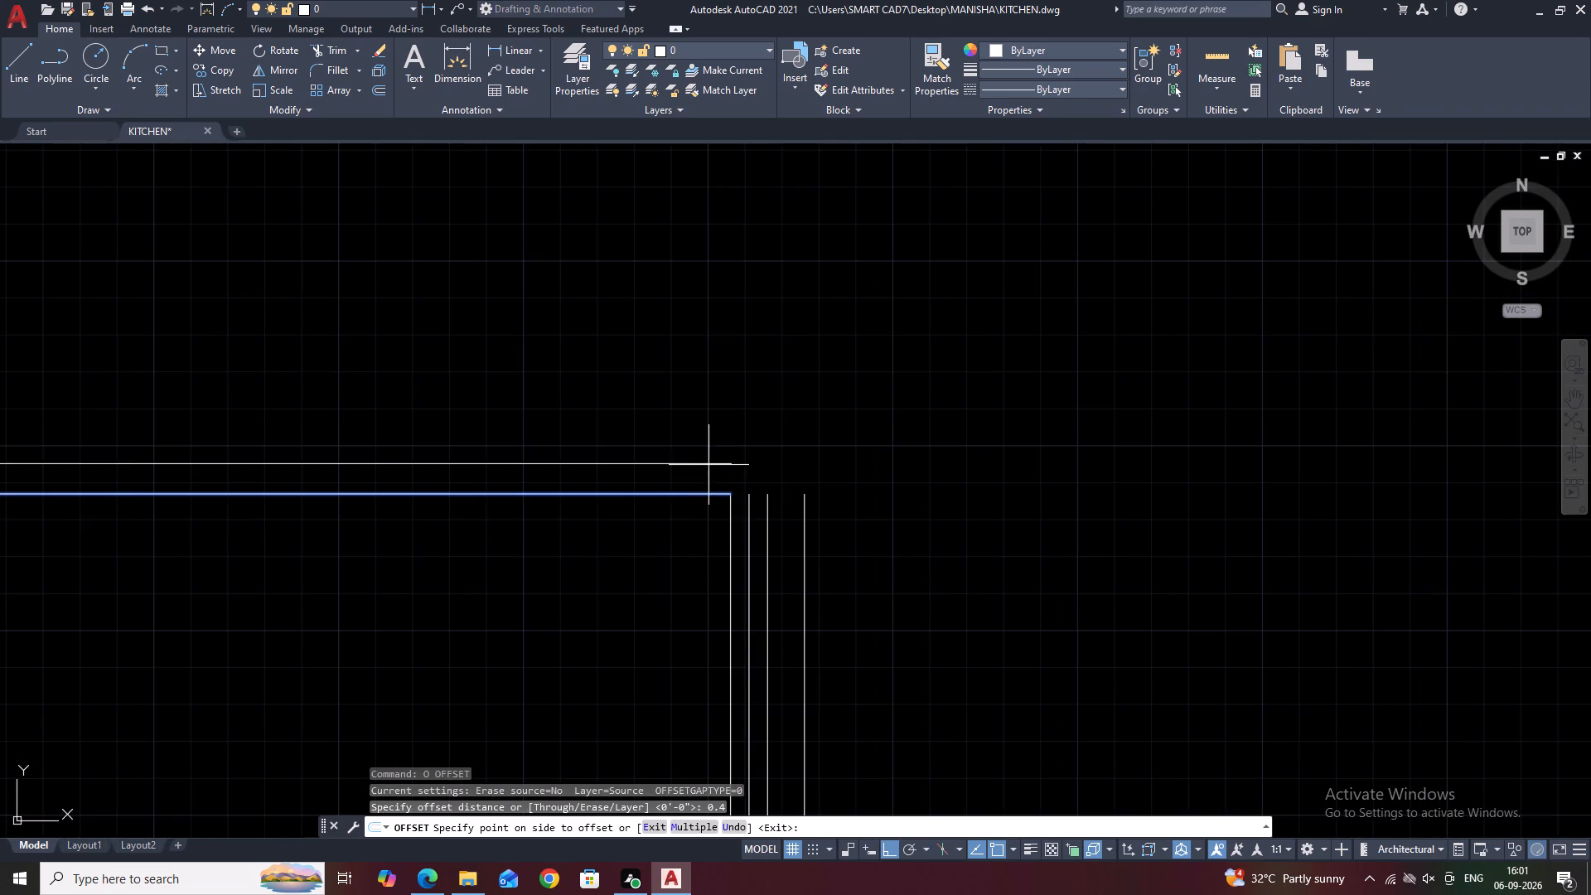
scroll(709, 465, down, 2)
middle_drag(781, 473, 849, 498)
scroll(792, 482, up, 3)
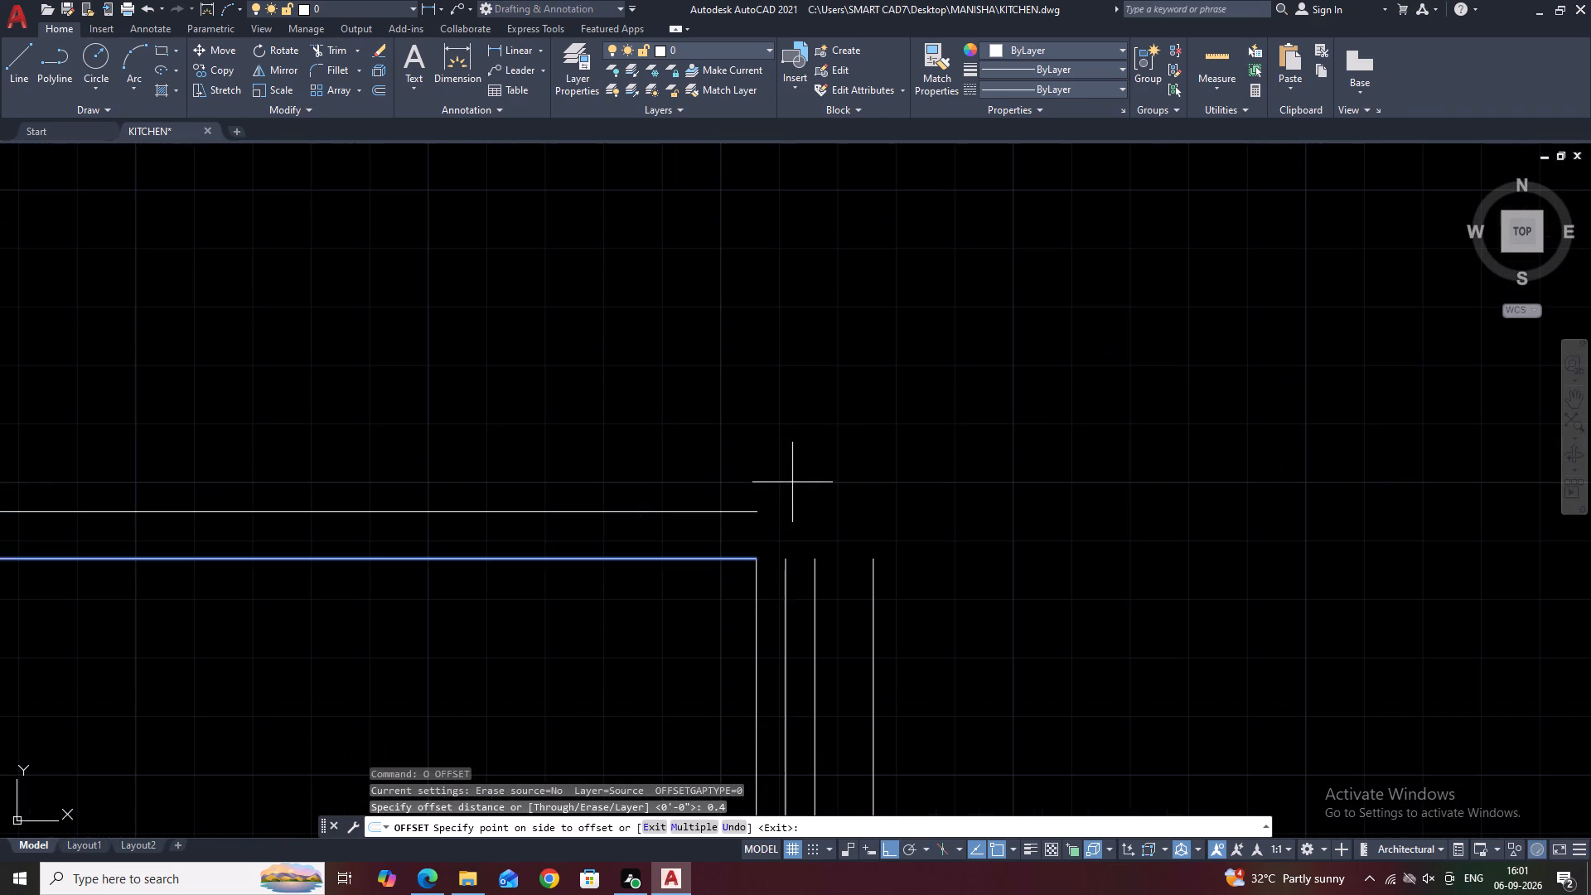
click(792, 486)
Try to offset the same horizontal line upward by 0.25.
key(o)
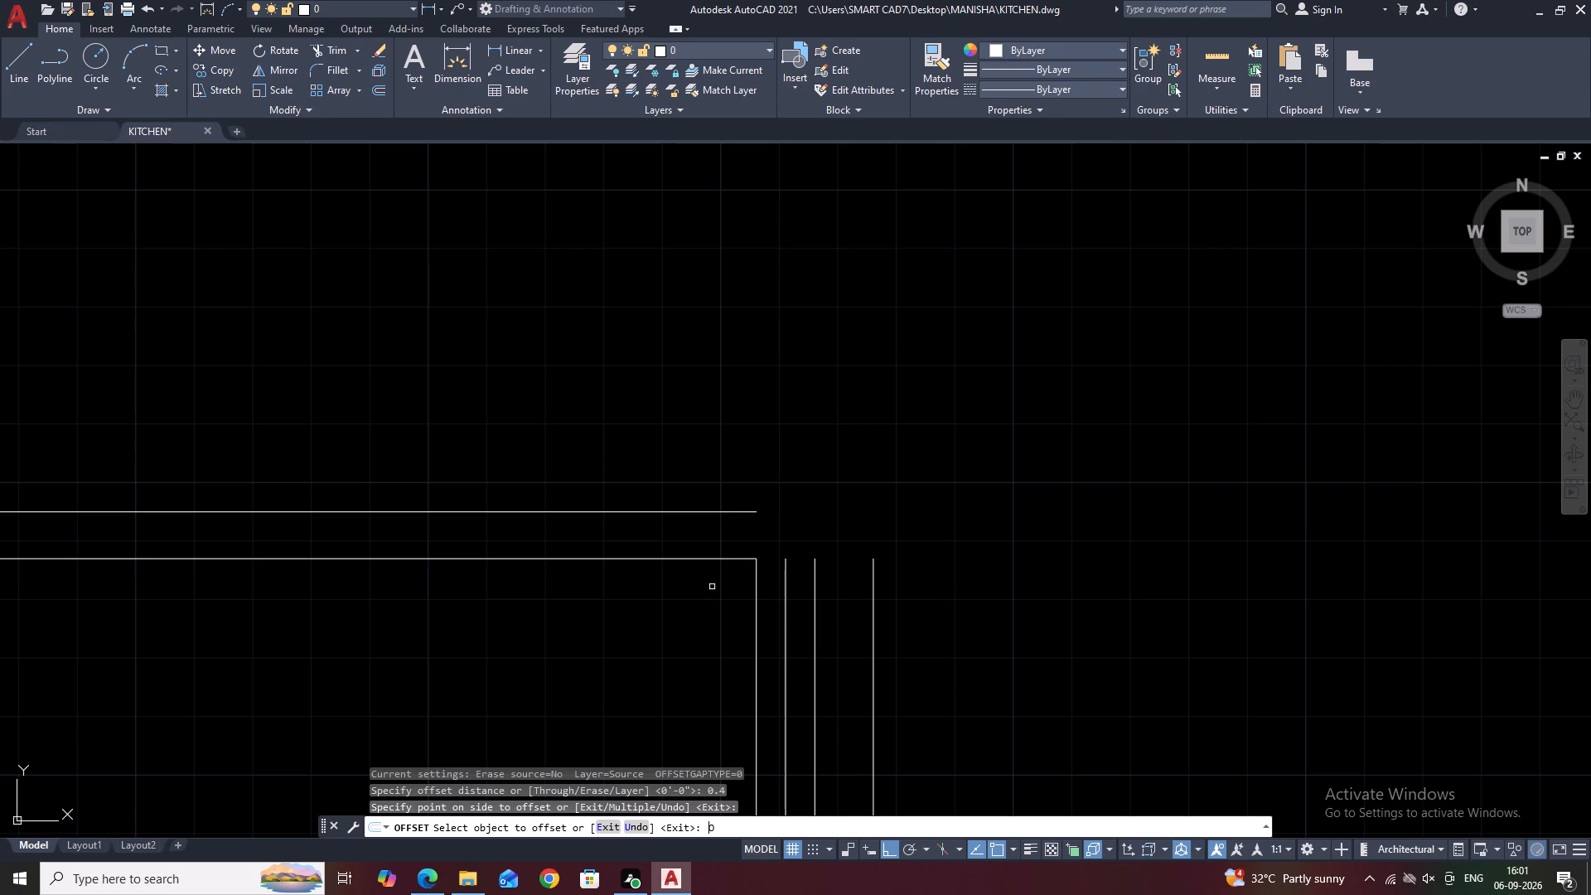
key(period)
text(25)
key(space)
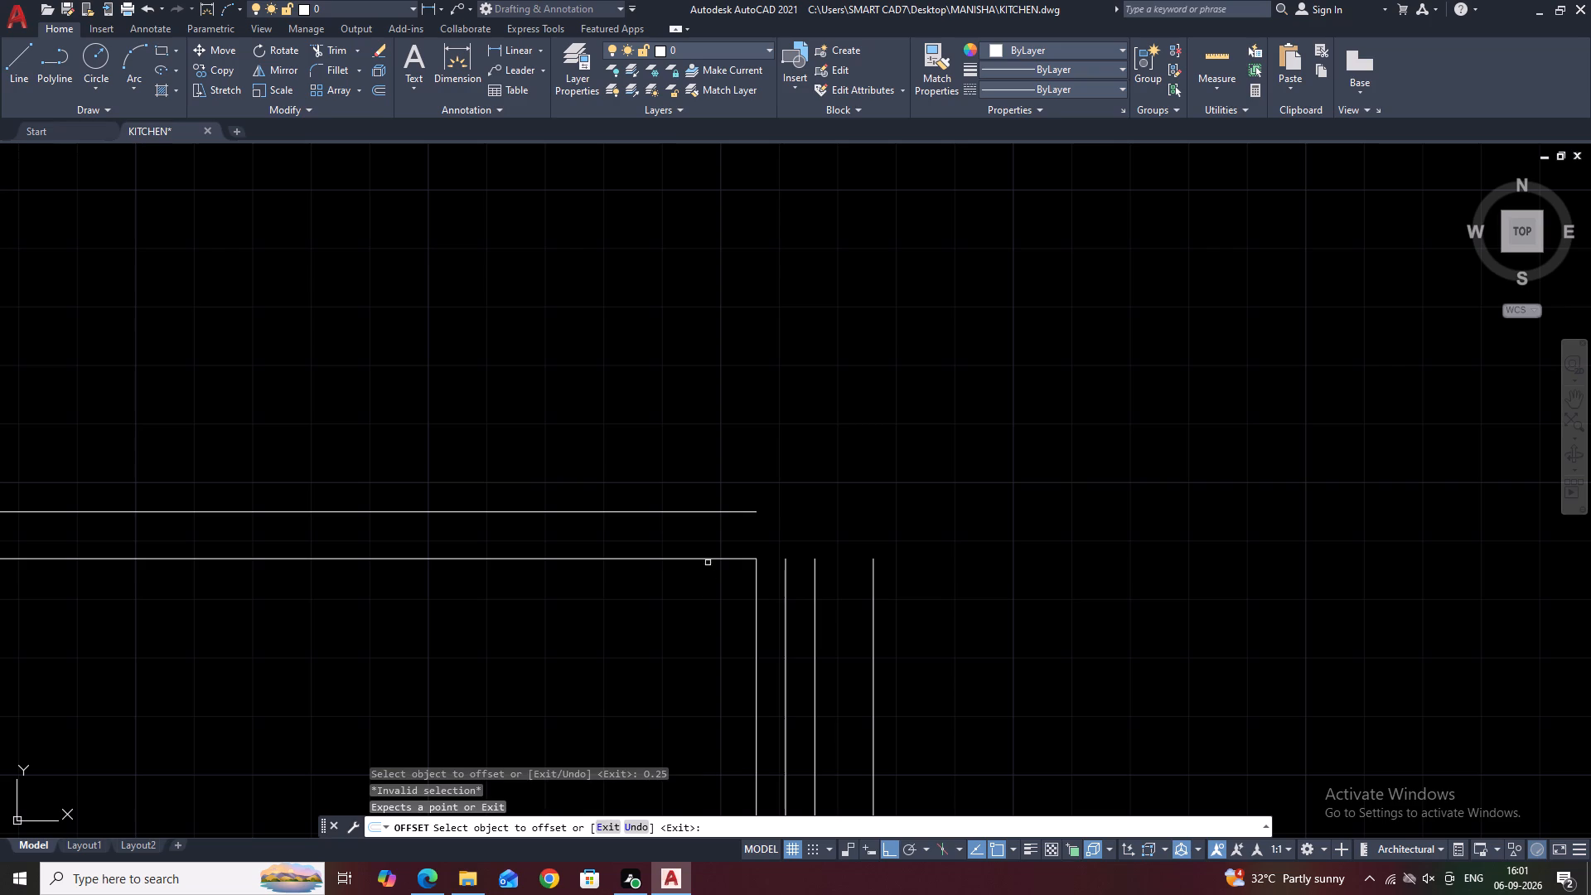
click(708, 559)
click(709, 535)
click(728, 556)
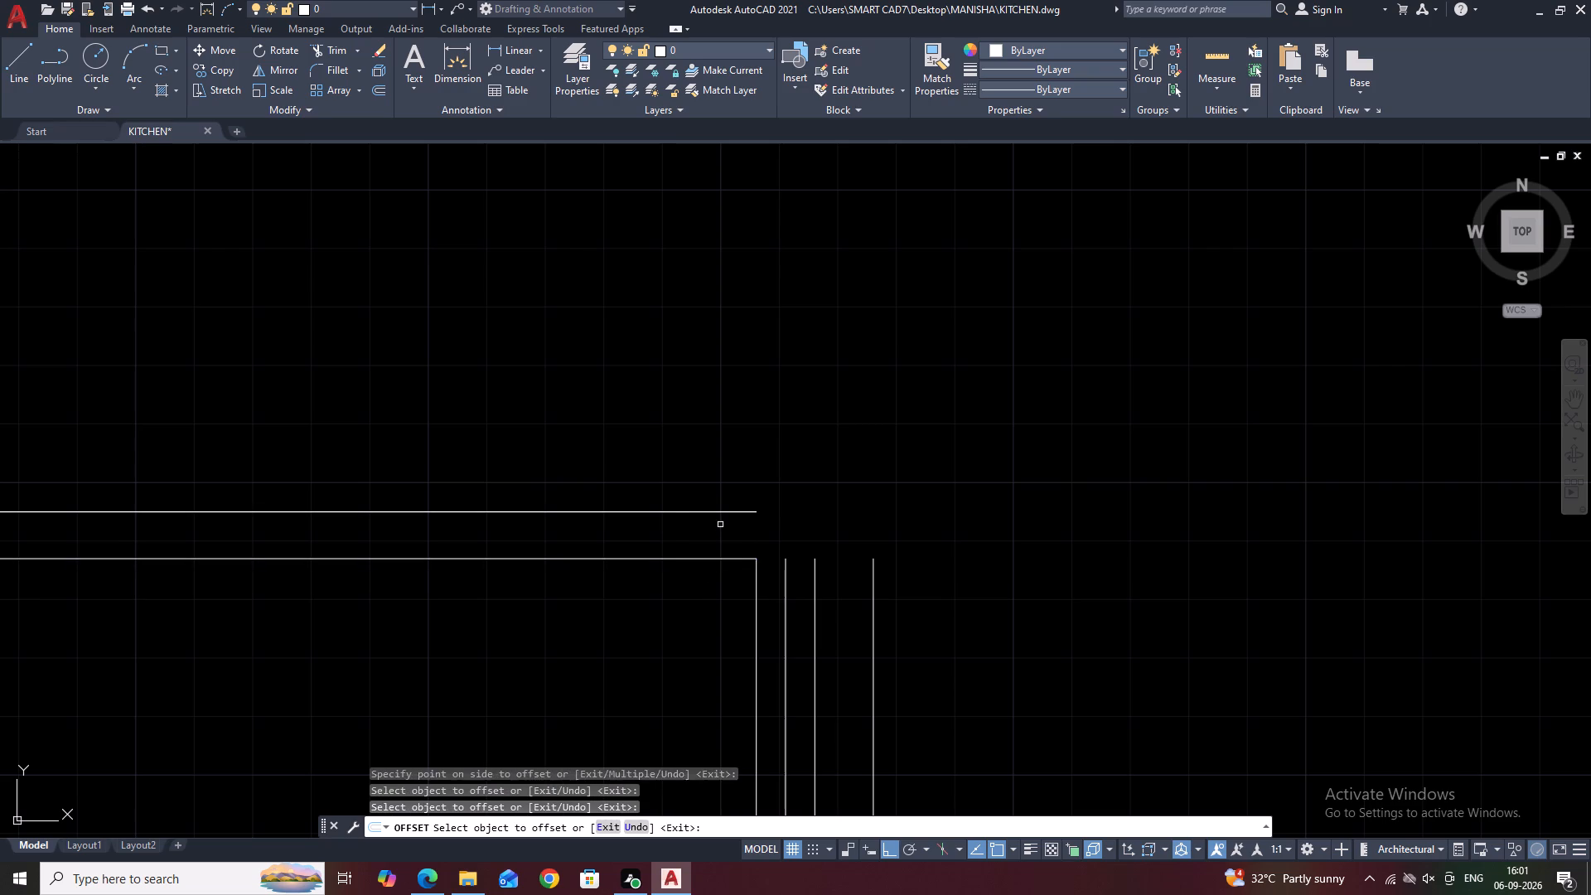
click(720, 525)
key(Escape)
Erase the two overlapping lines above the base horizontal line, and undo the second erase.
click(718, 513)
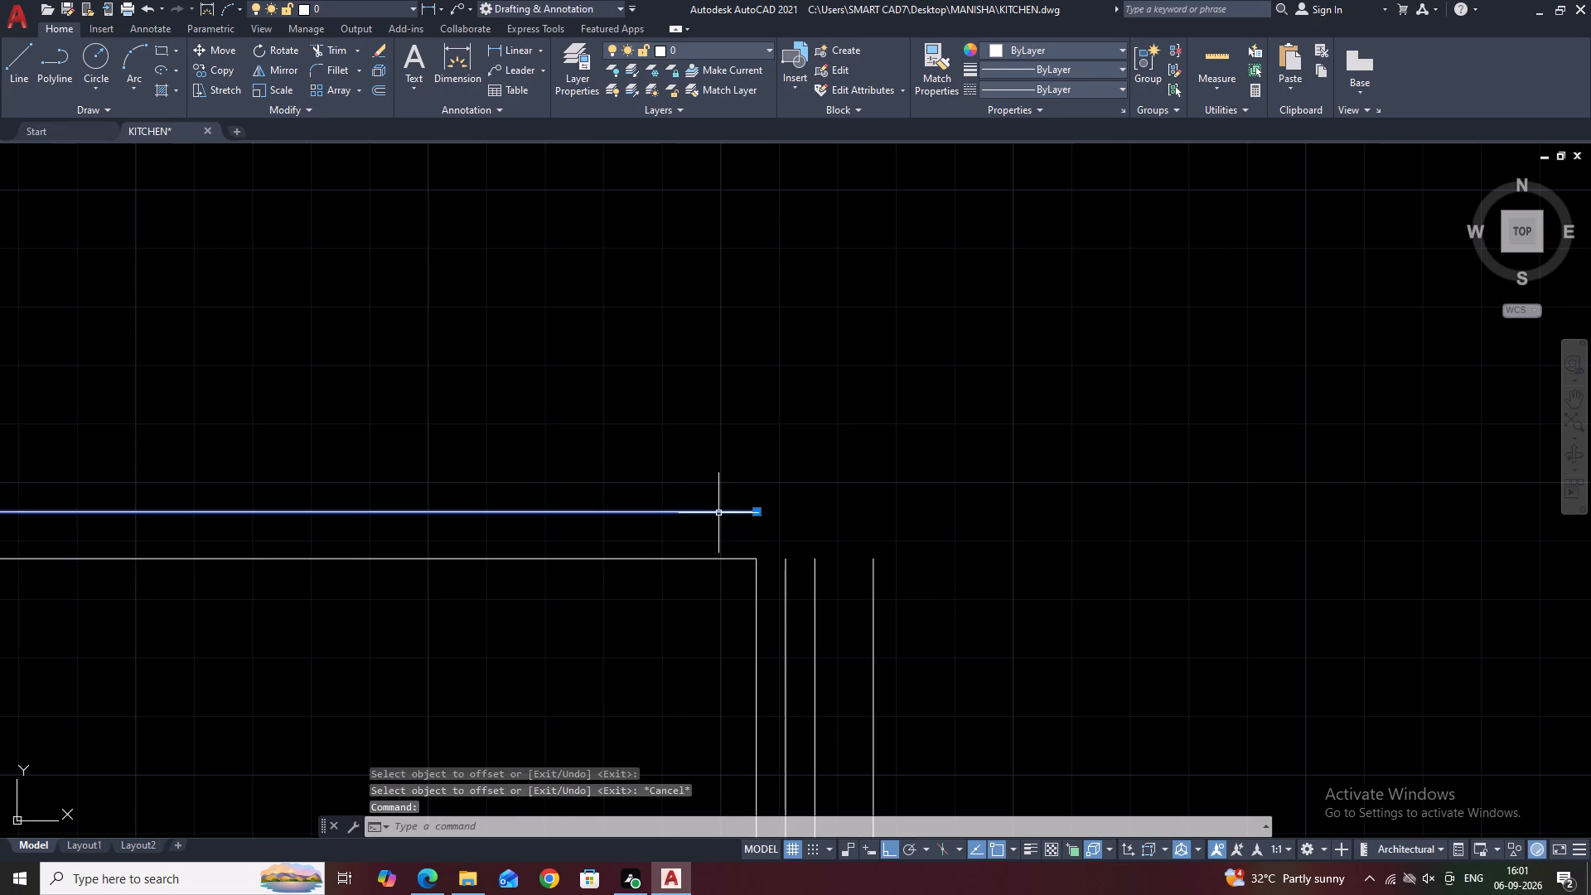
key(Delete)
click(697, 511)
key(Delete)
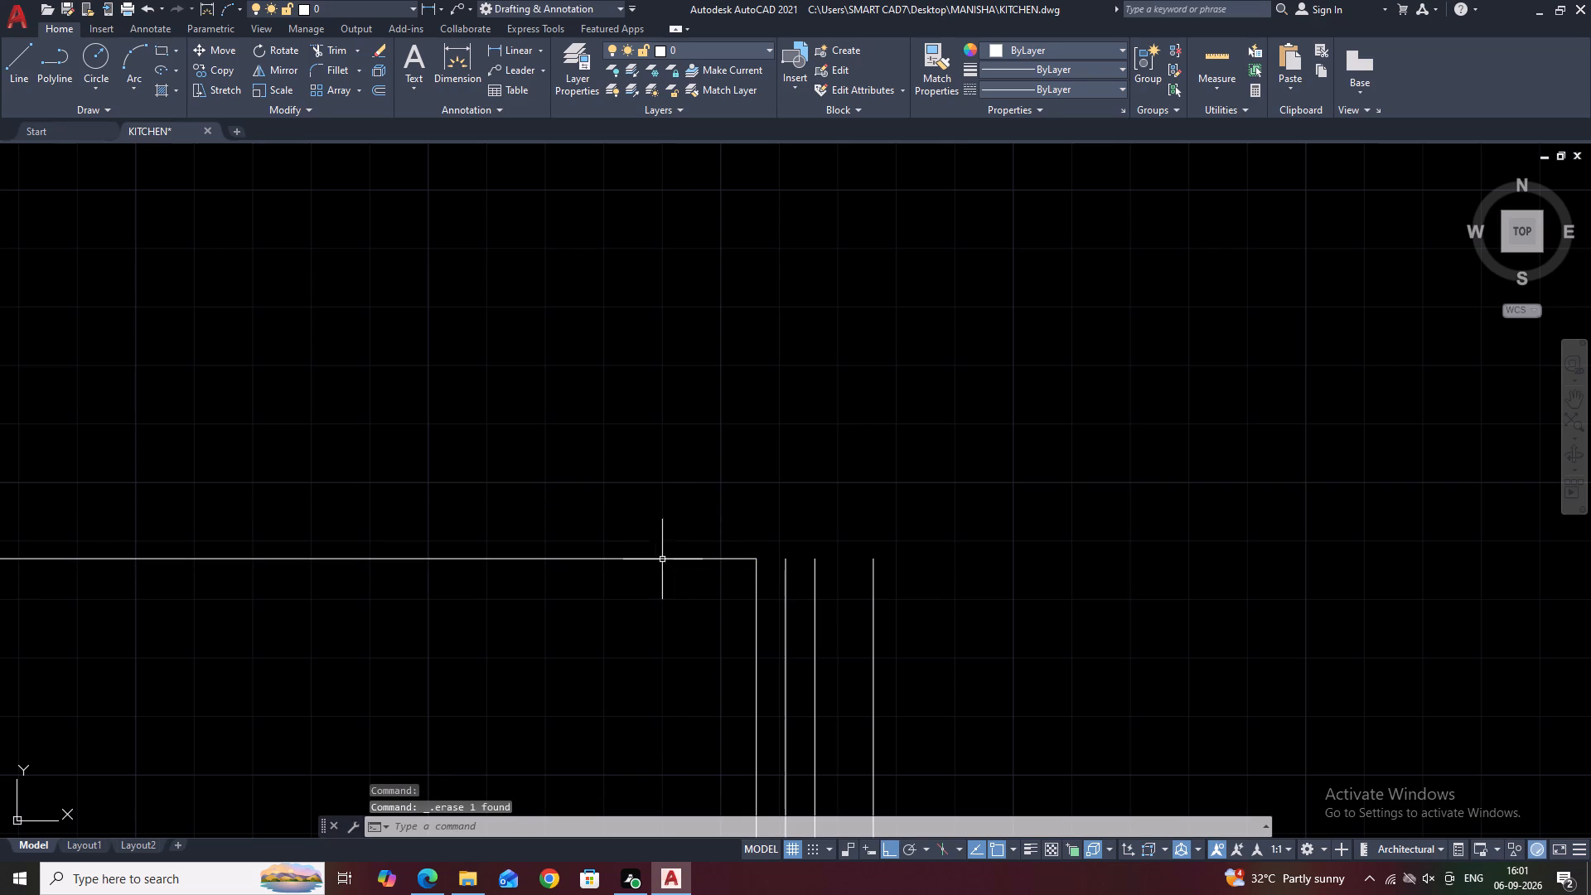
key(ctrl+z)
Offset the base horizontal line upward by 0.25.
click(660, 553)
click(652, 563)
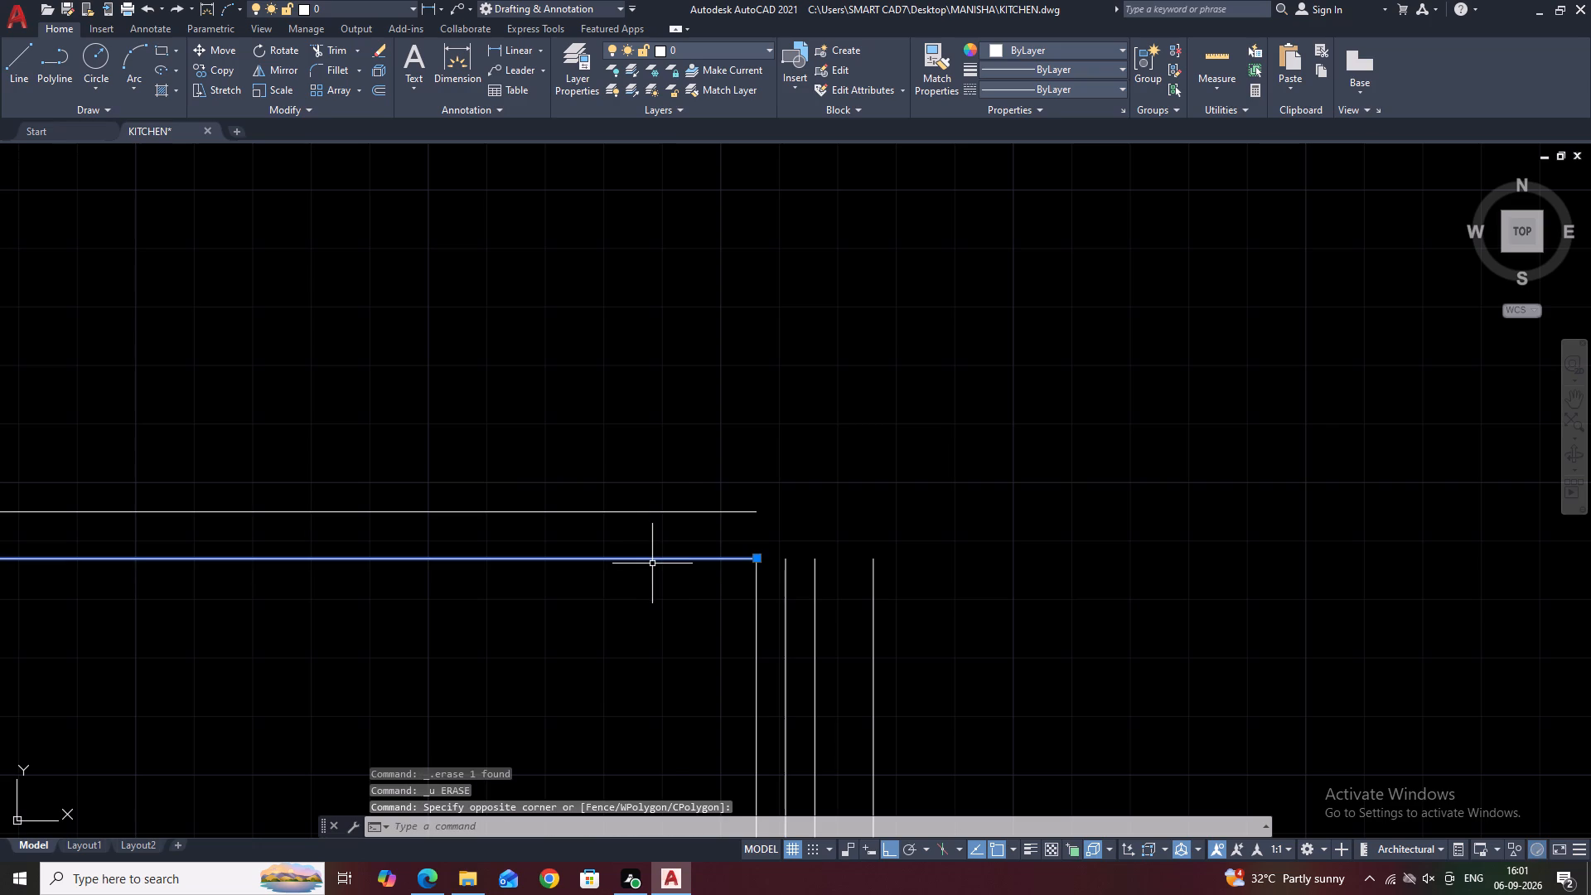
text(O)
key(space)
key(0)
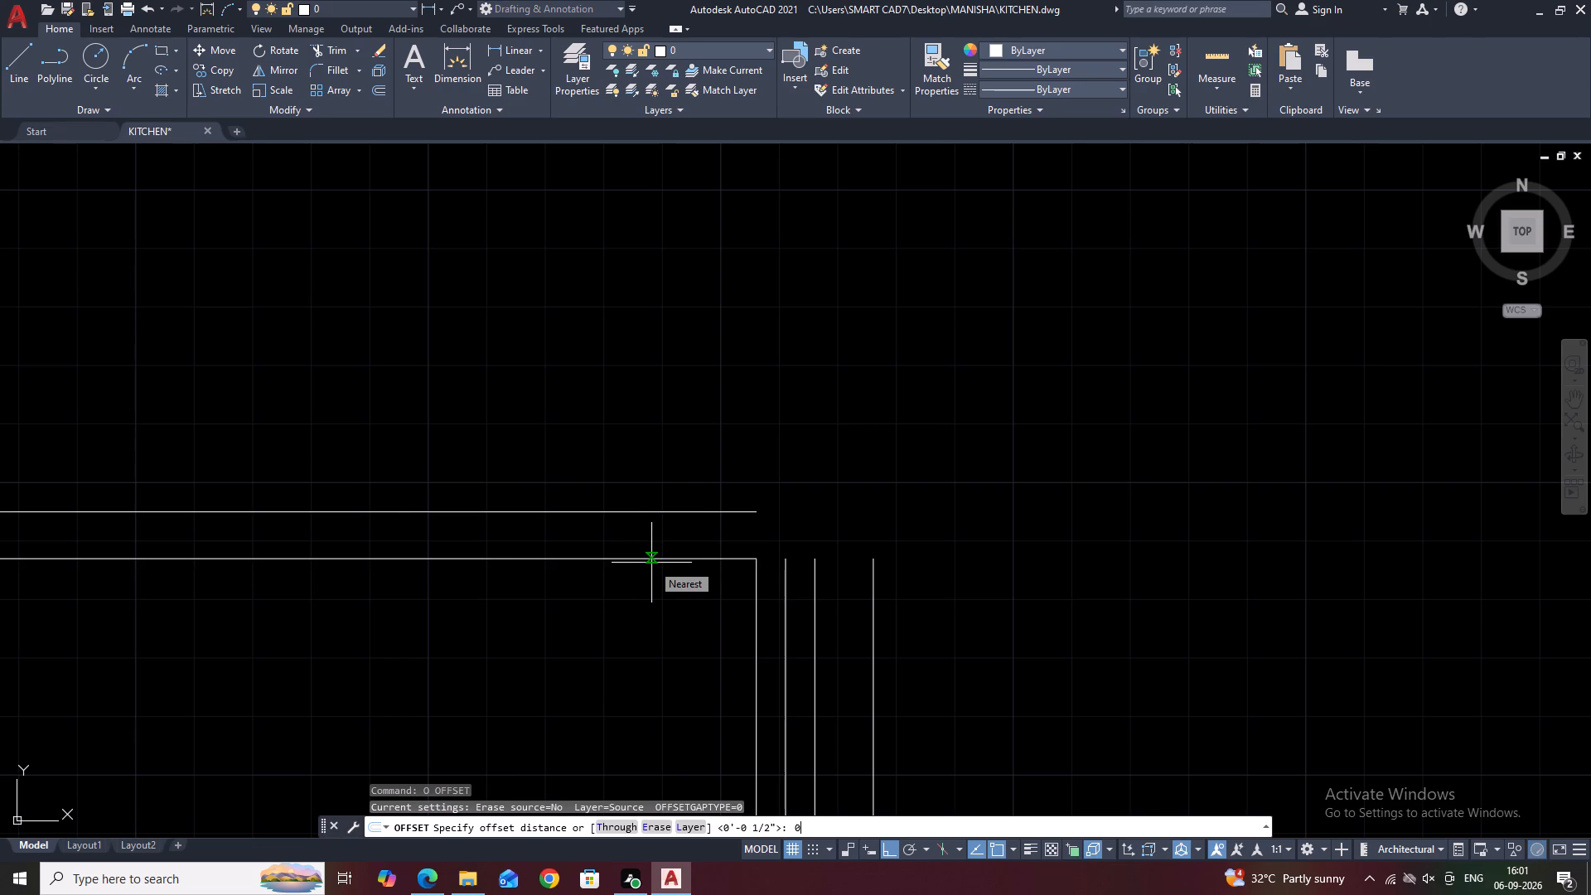
text(.25)
key(space)
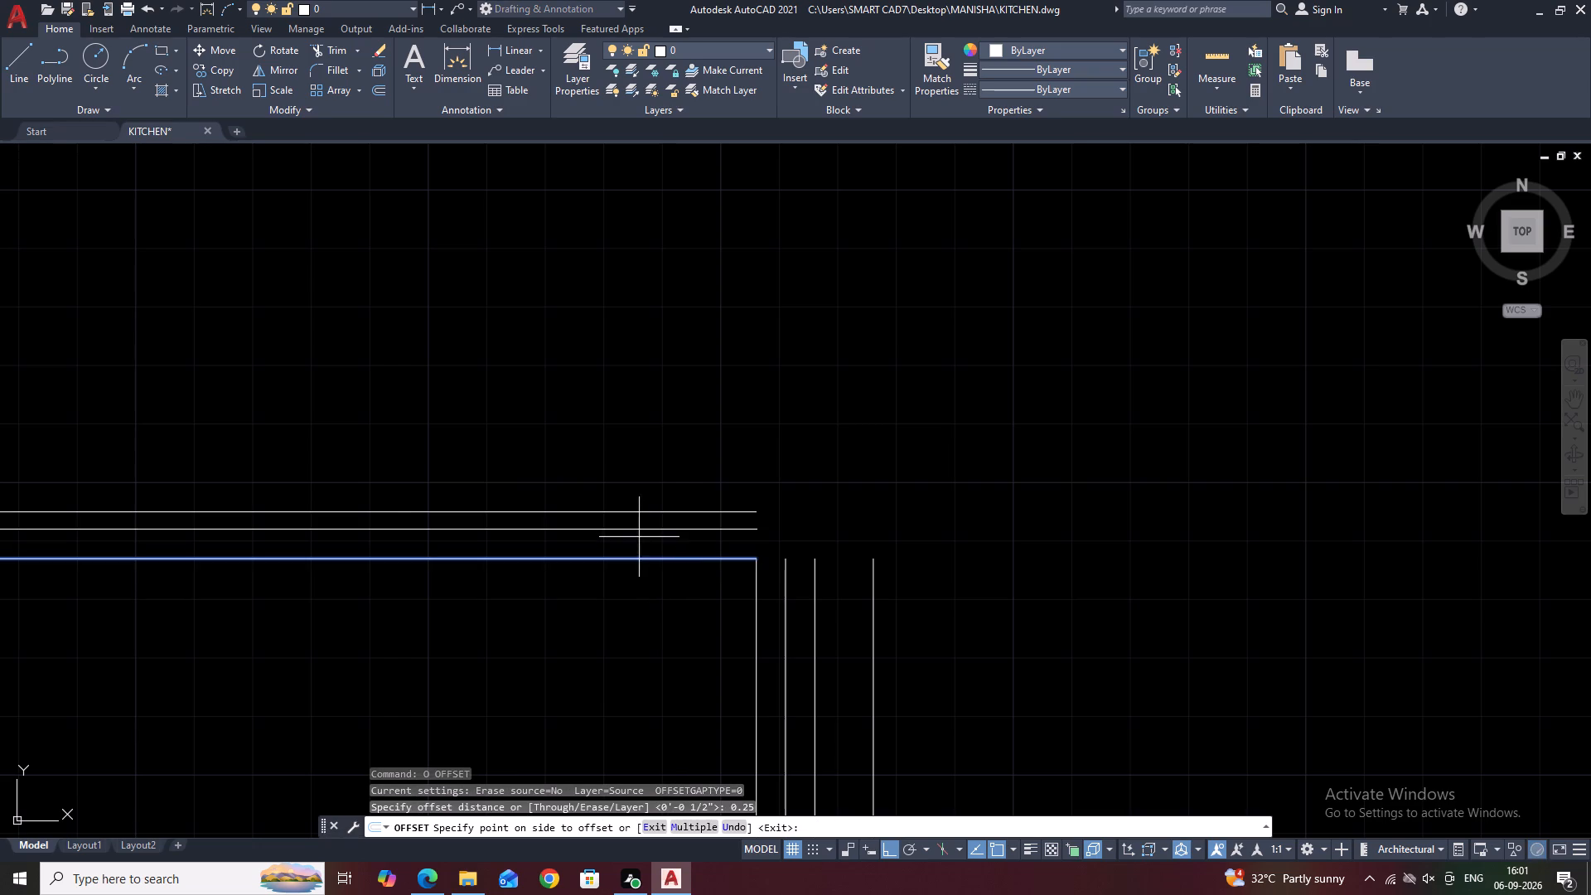
click(639, 537)
middle_drag(783, 539, 795, 588)
scroll(761, 567, down, 1)
middle_drag(770, 588, 793, 644)
key(Escape)
scroll(809, 614, down, 2)
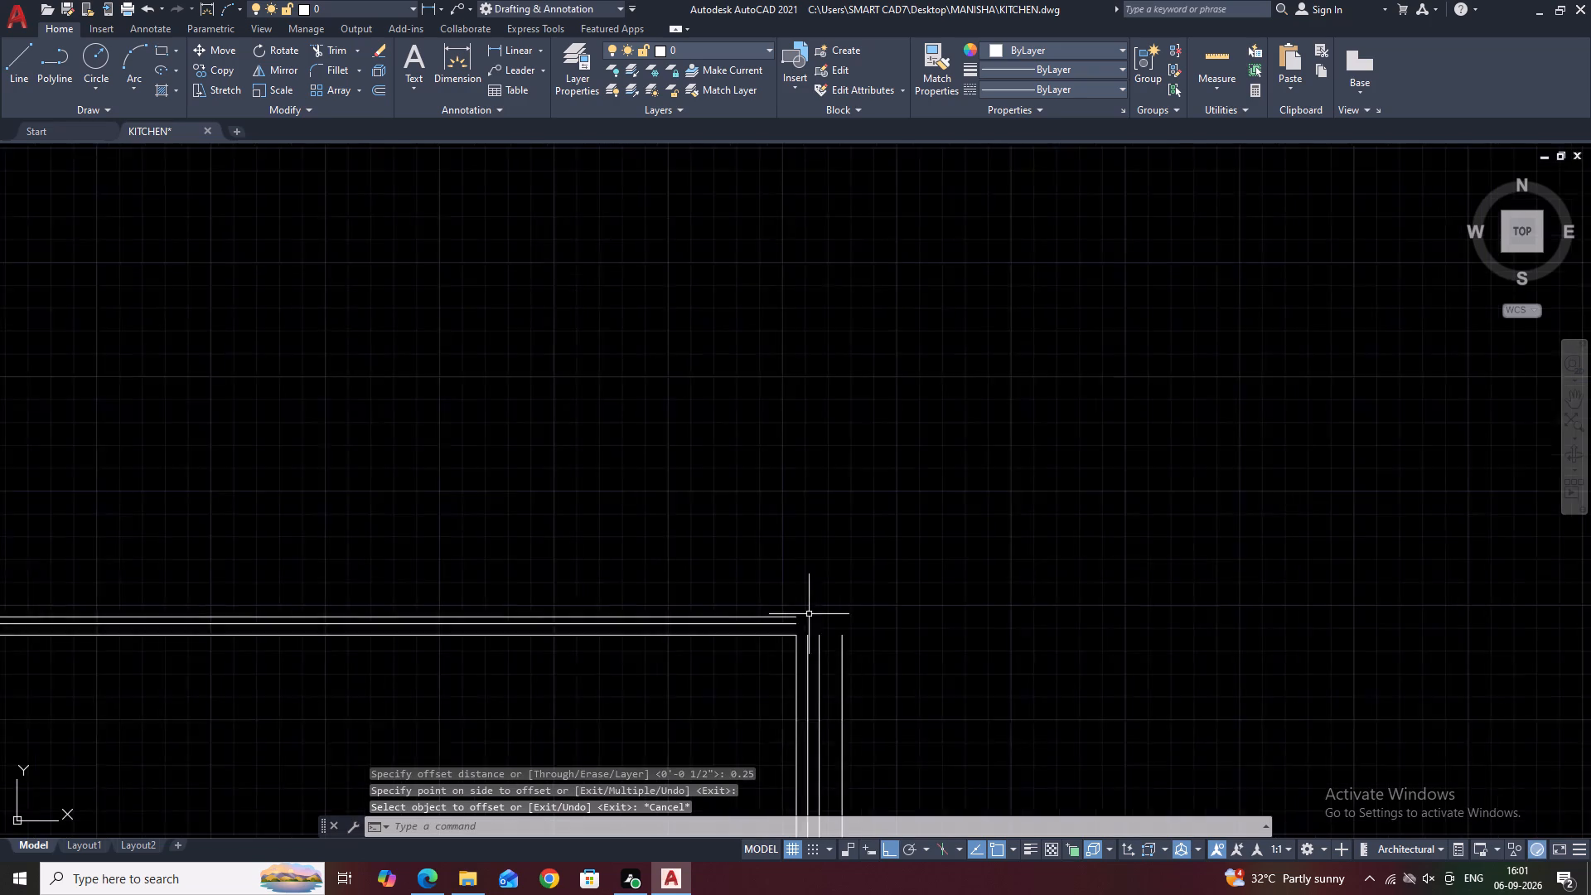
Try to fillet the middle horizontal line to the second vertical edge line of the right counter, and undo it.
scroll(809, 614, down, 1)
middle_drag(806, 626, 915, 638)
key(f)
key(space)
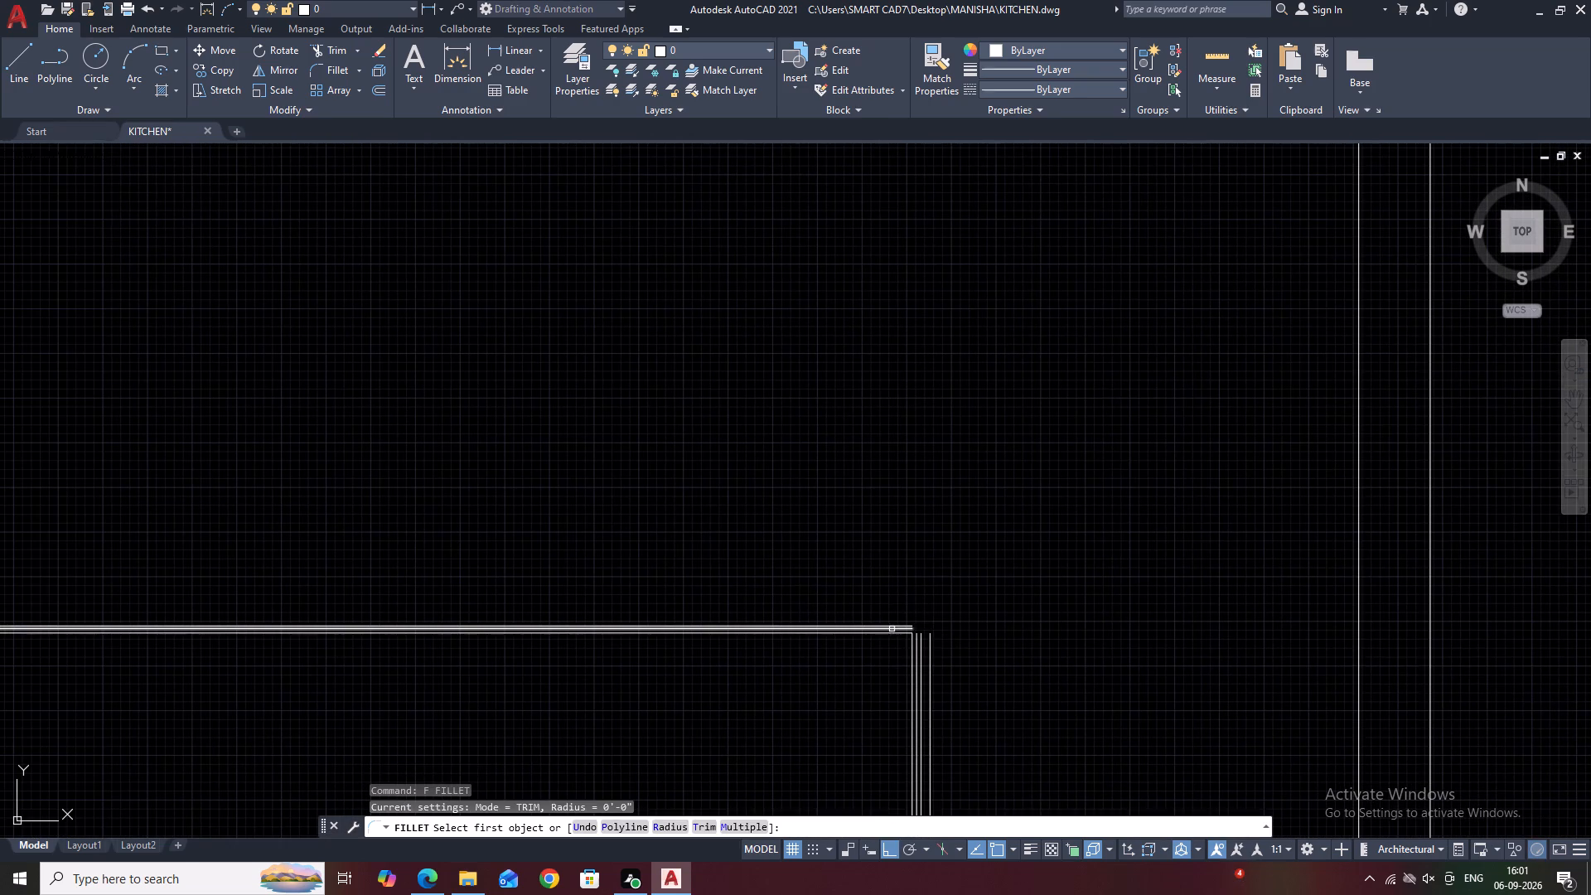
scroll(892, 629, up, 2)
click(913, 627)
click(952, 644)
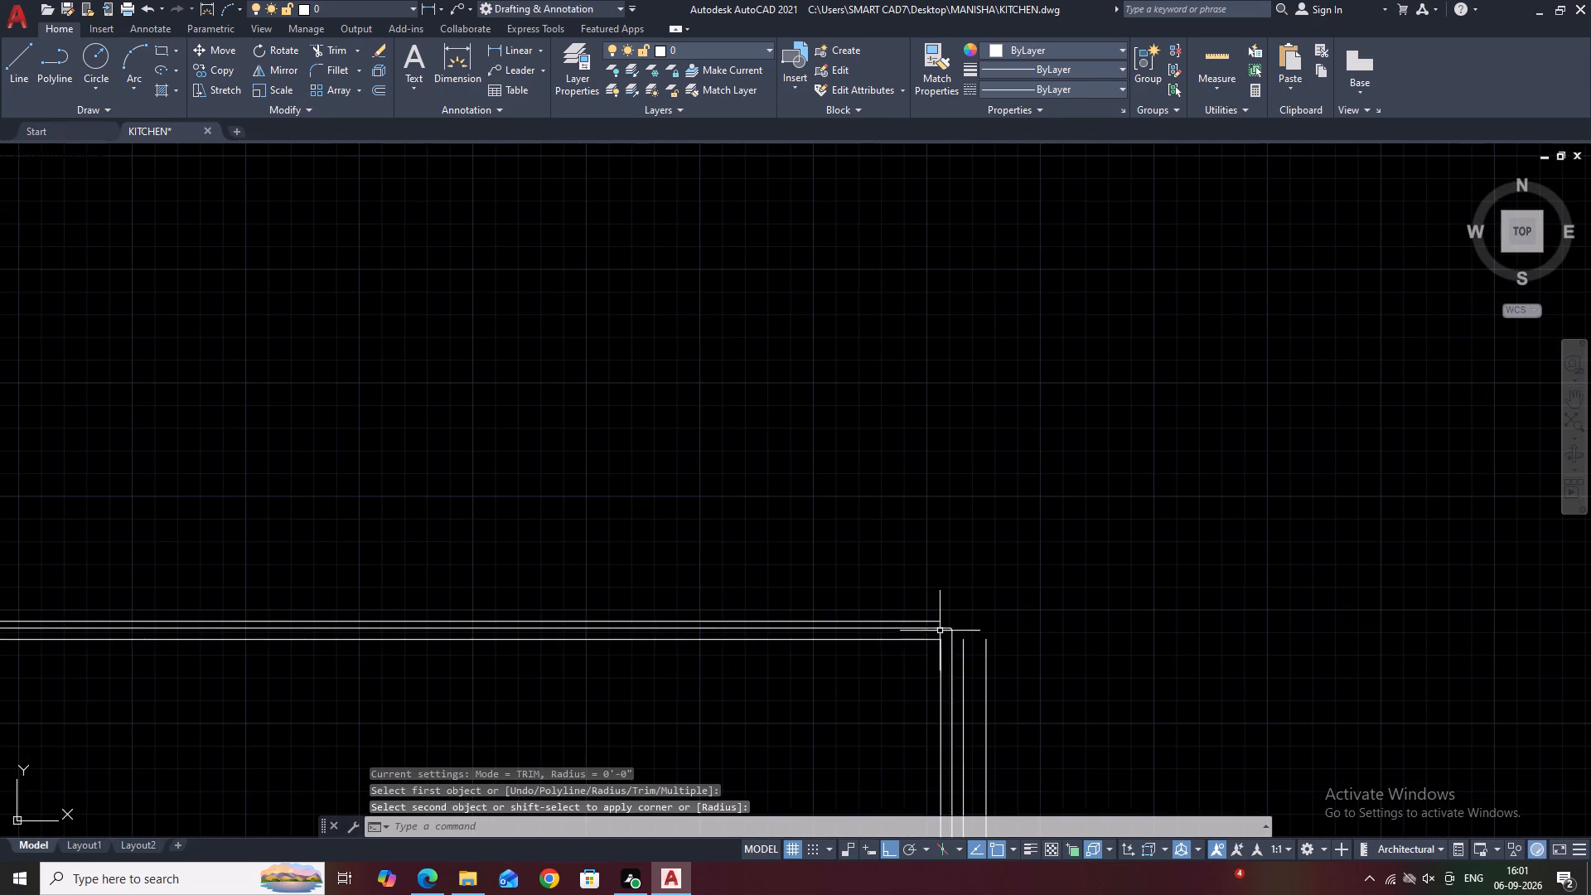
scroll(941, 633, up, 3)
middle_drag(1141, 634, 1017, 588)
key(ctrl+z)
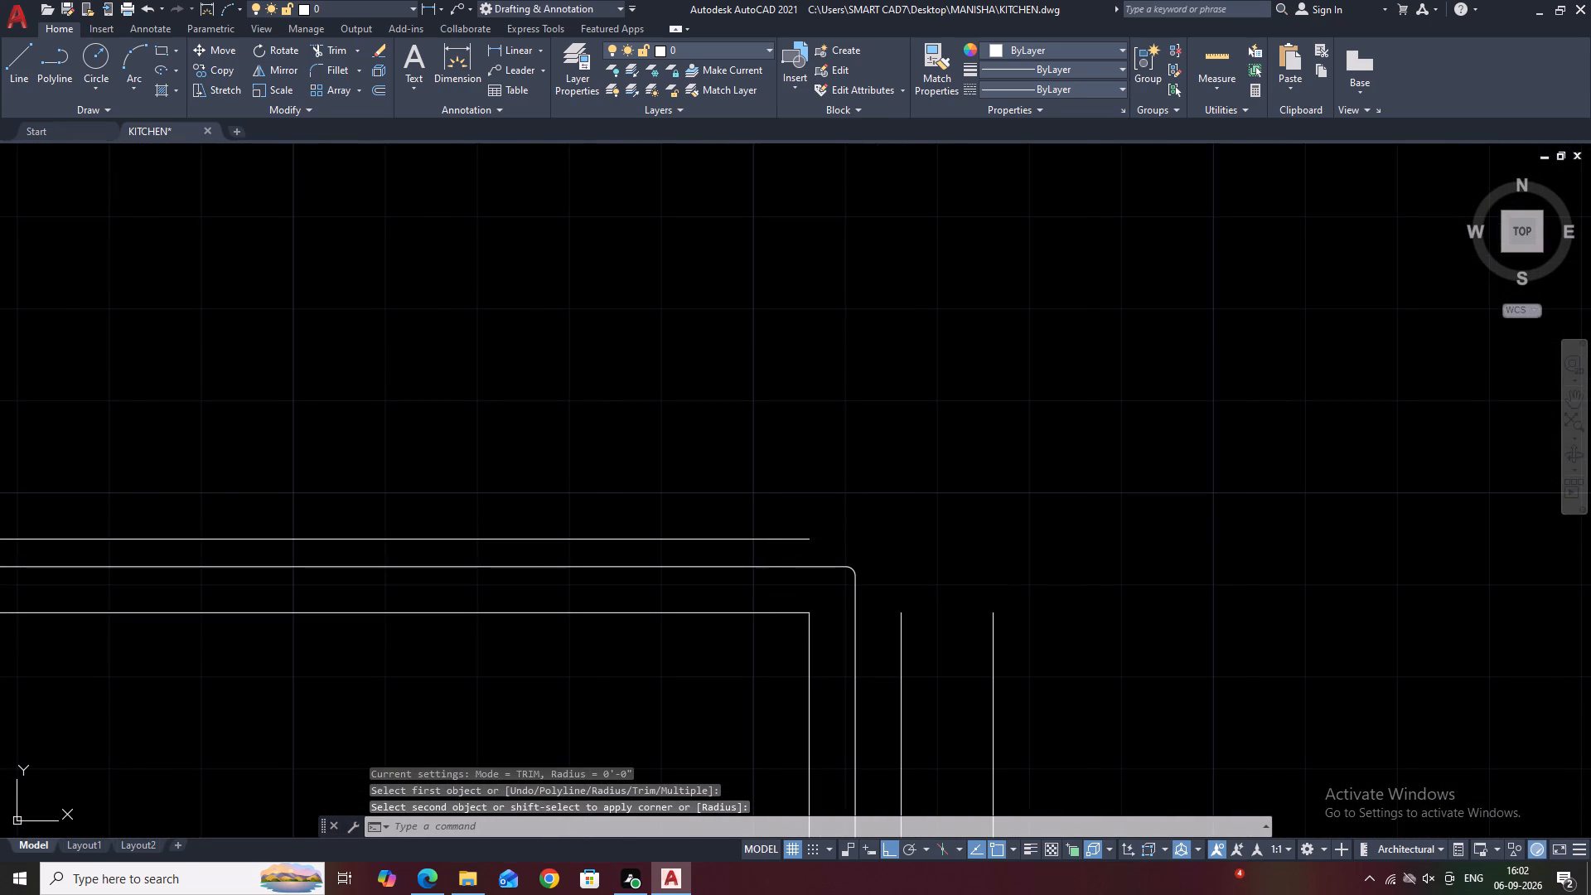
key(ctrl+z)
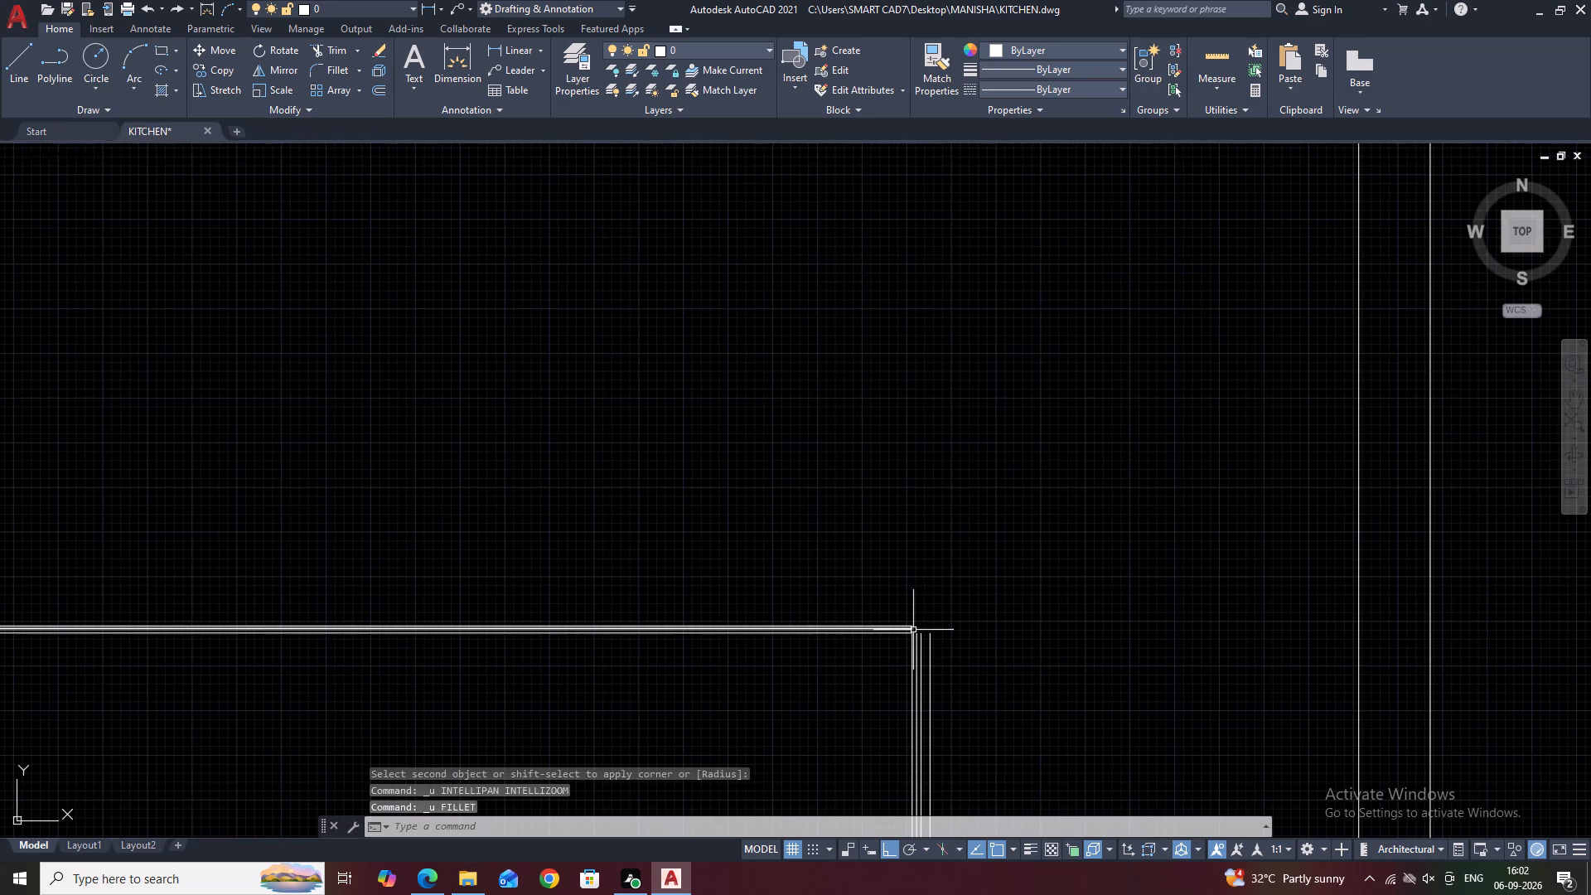
Fillet the middle horizontal line and the right counter's second vertical edge line into a corner with radius 0.
key(f)
key(space)
text(R 0)
key(space)
scroll(910, 635, up, 2)
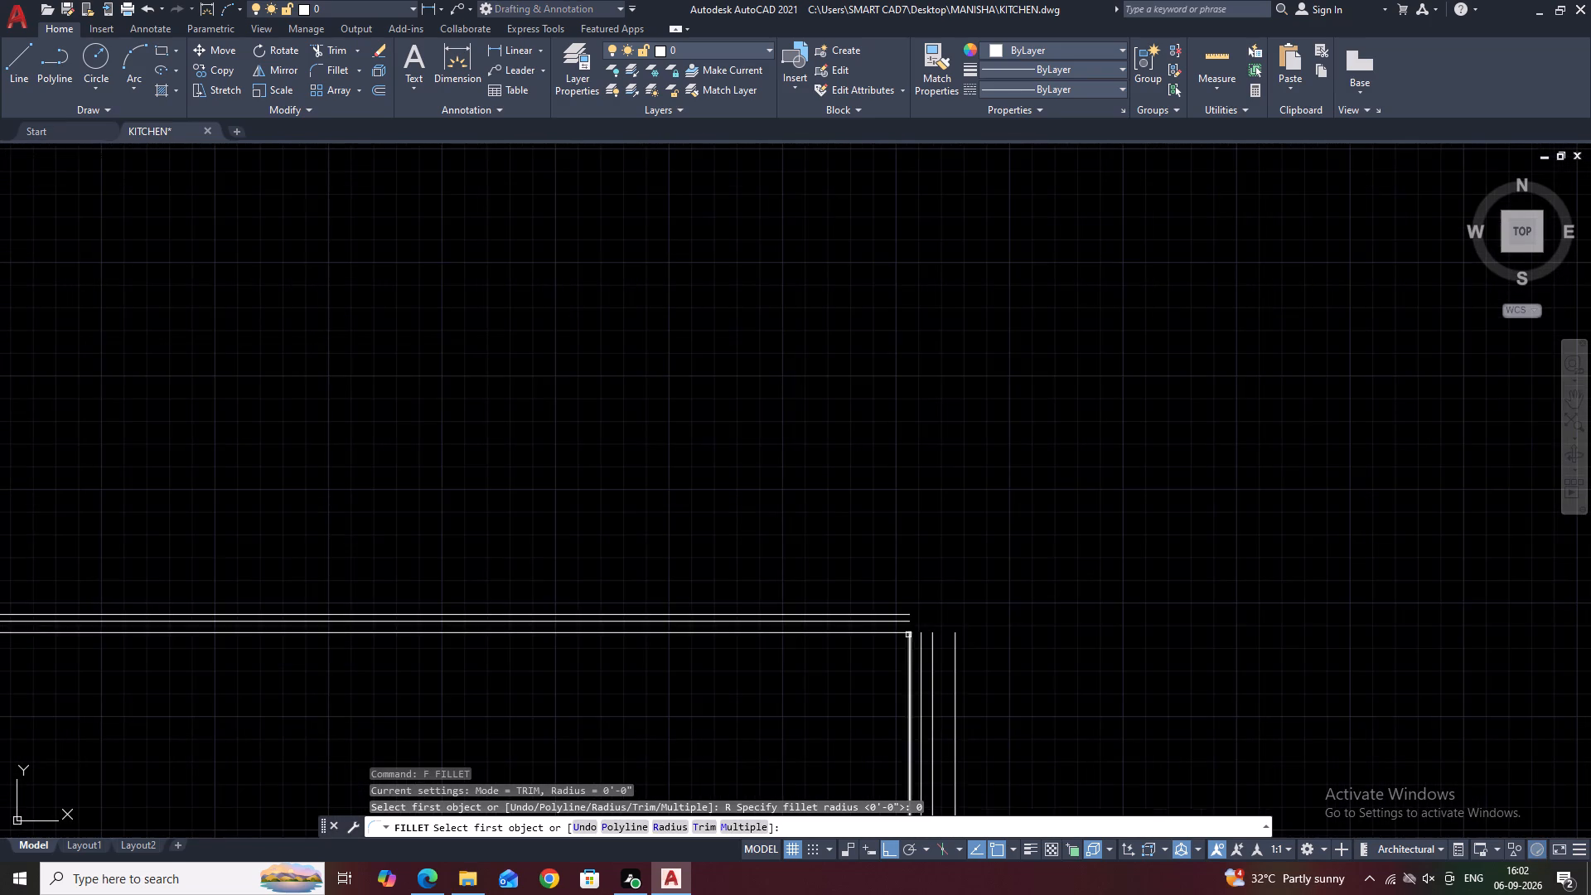
scroll(899, 623, up, 1)
click(897, 622)
click(933, 651)
scroll(915, 618, up, 2)
middle_drag(975, 626, 760, 565)
Fillet the top horizontal line and the right counter's third vertical edge line into a square corner.
key(space)
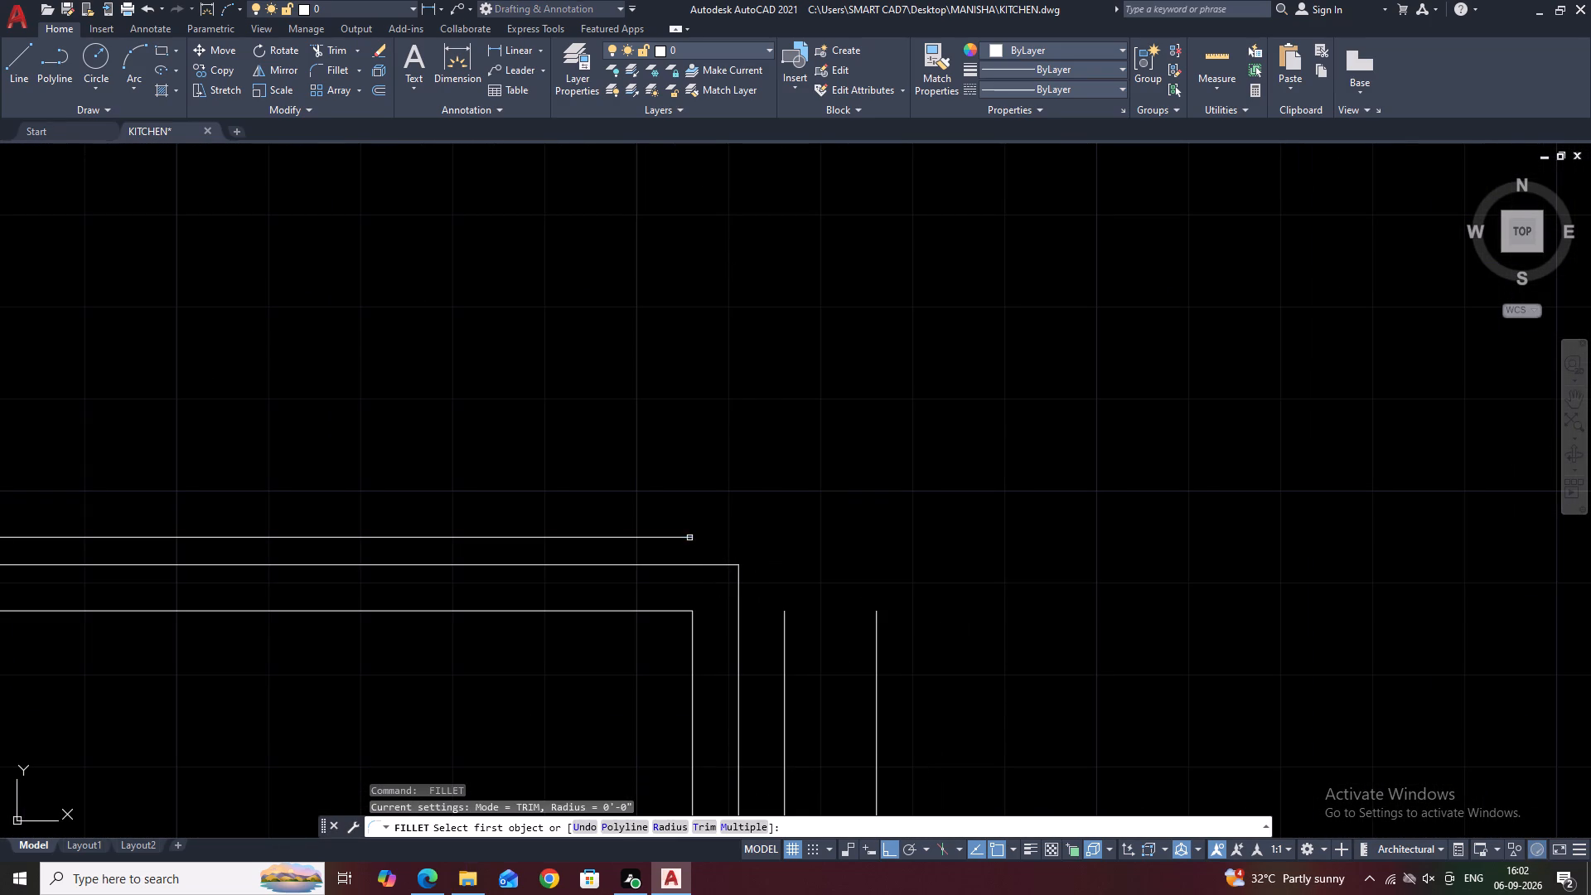
click(689, 538)
click(785, 629)
middle_drag(708, 530, 738, 567)
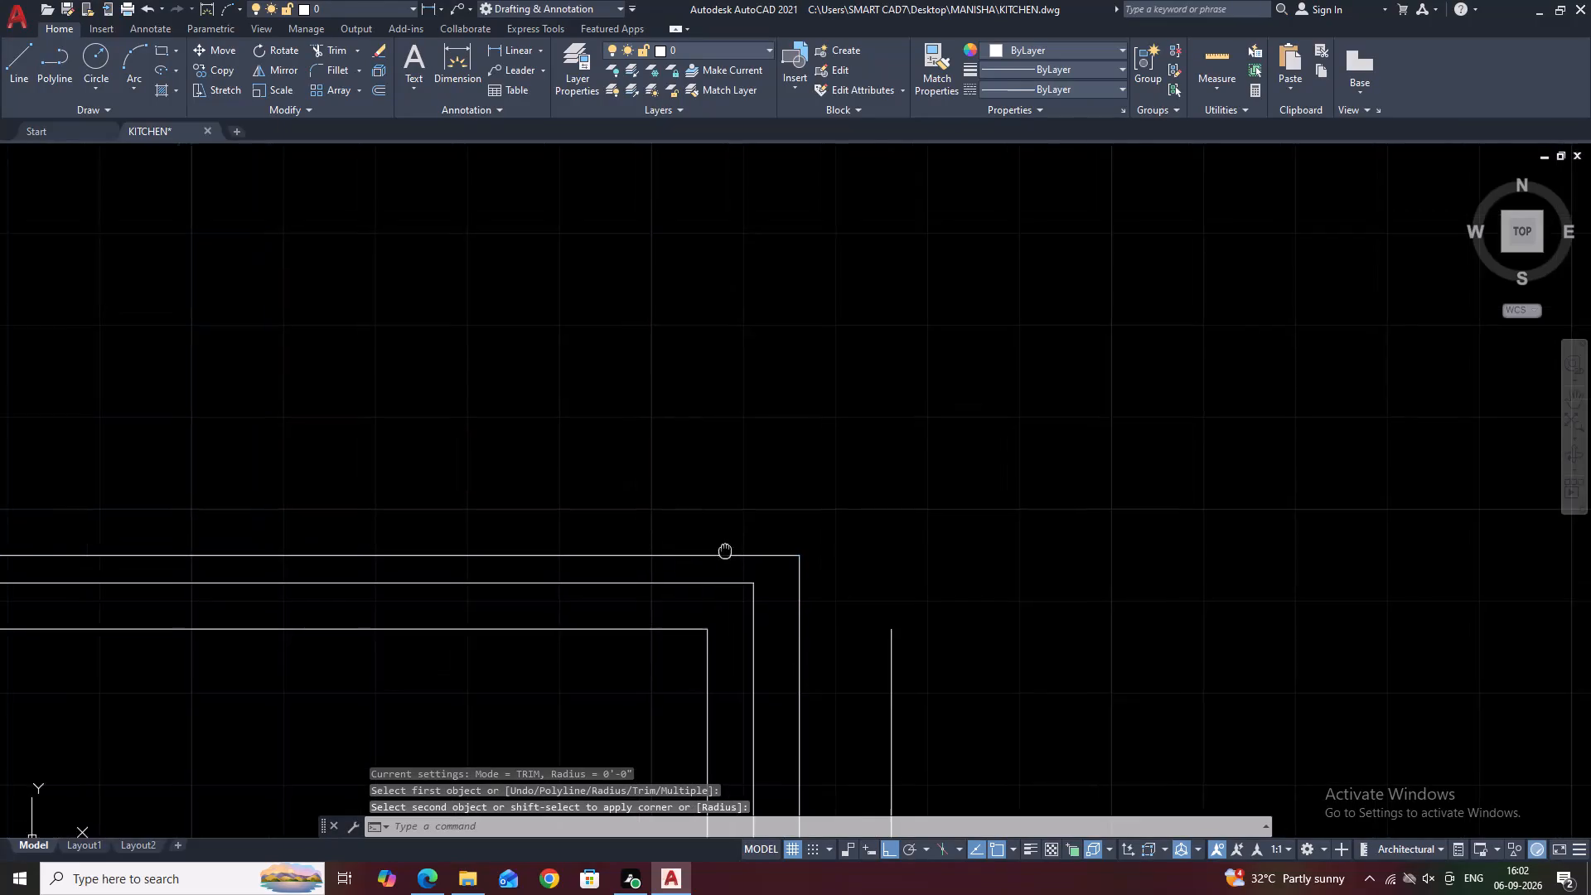
scroll(744, 571, down, 5)
middle_drag(738, 567, 748, 572)
key(Escape)
middle_drag(675, 566, 708, 602)
scroll(824, 632, up, 2)
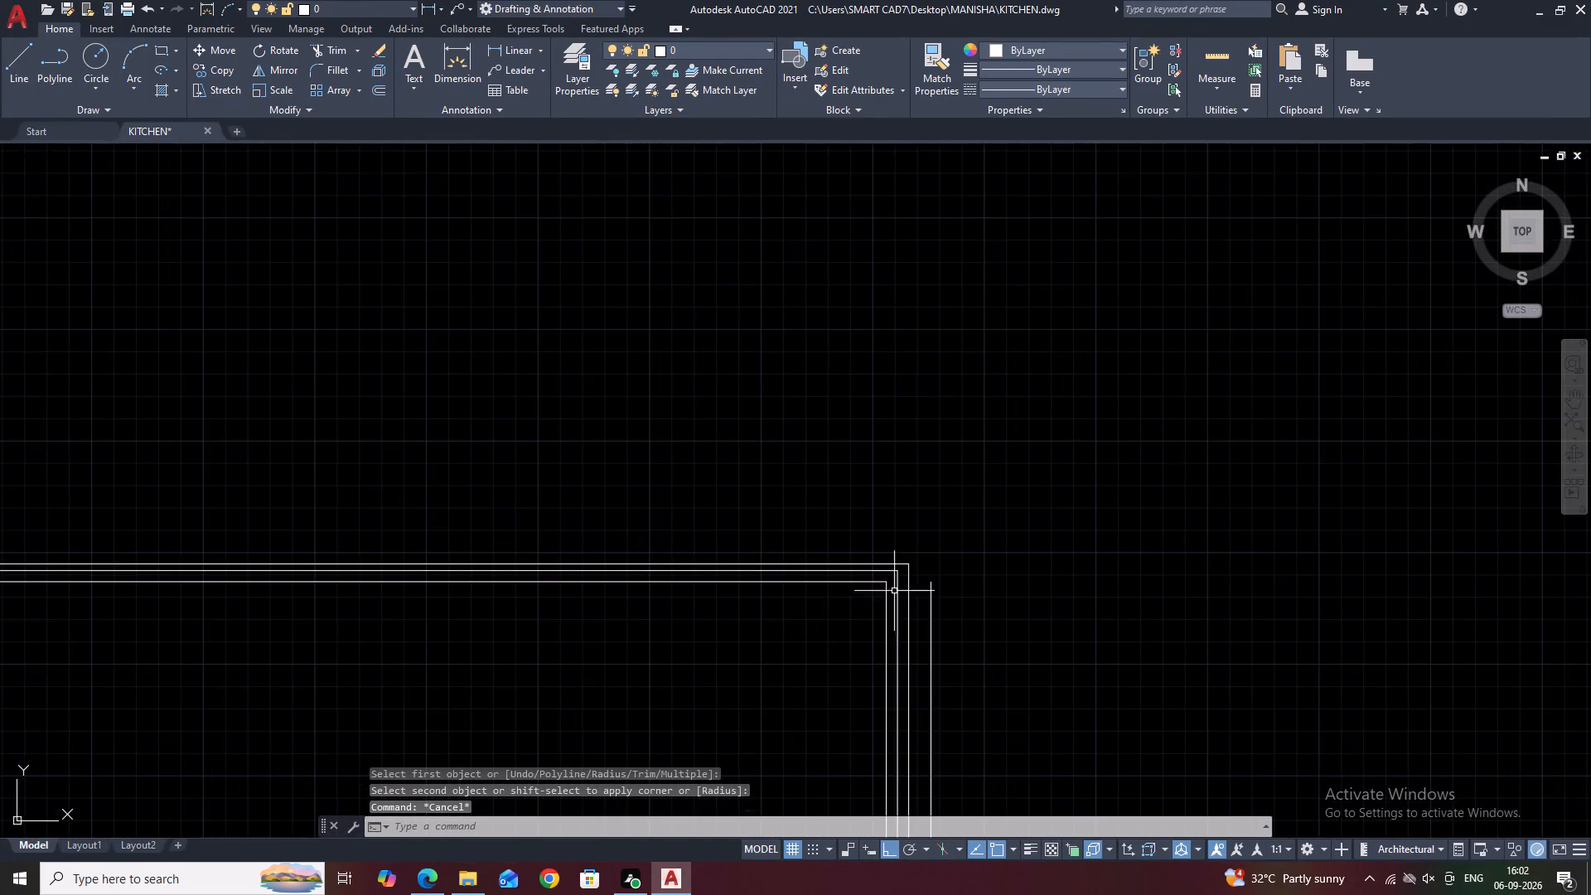
middle_drag(912, 580, 831, 588)
middle_drag(606, 572, 620, 587)
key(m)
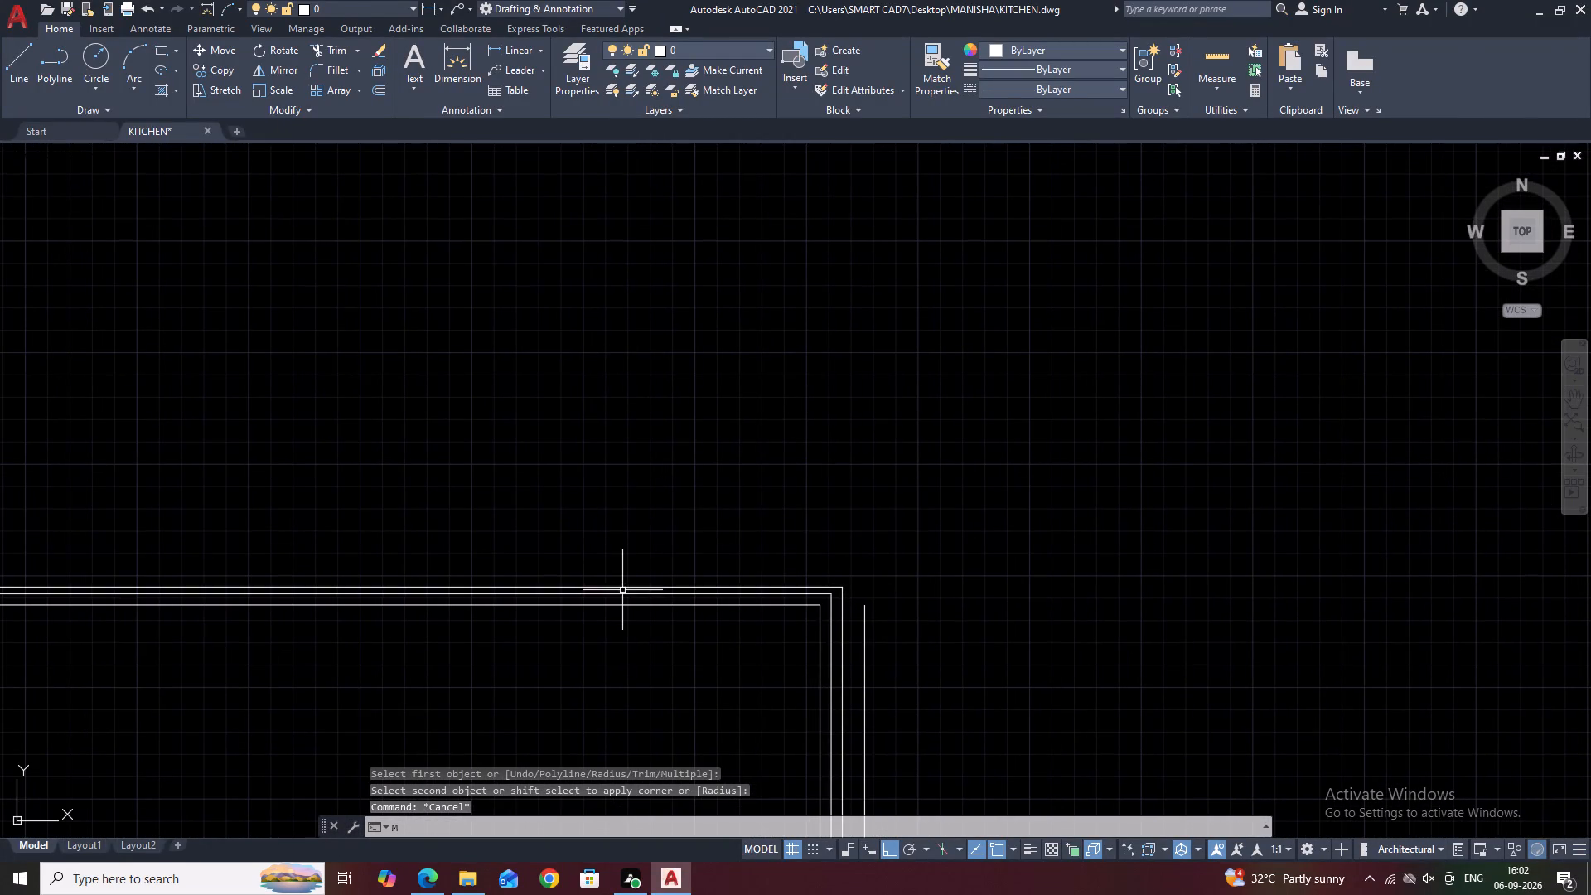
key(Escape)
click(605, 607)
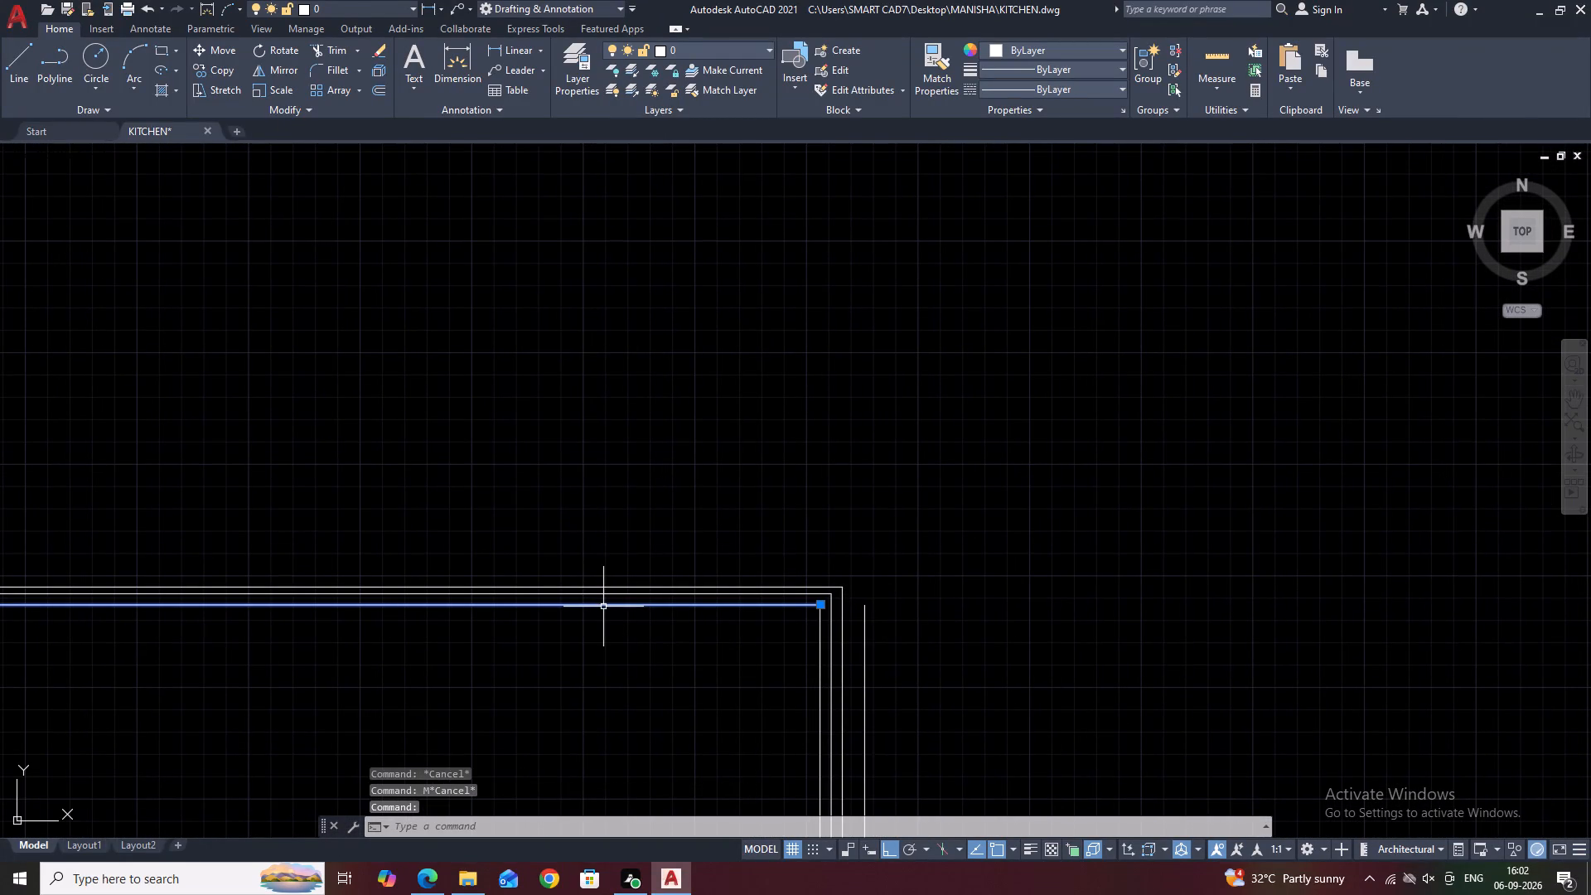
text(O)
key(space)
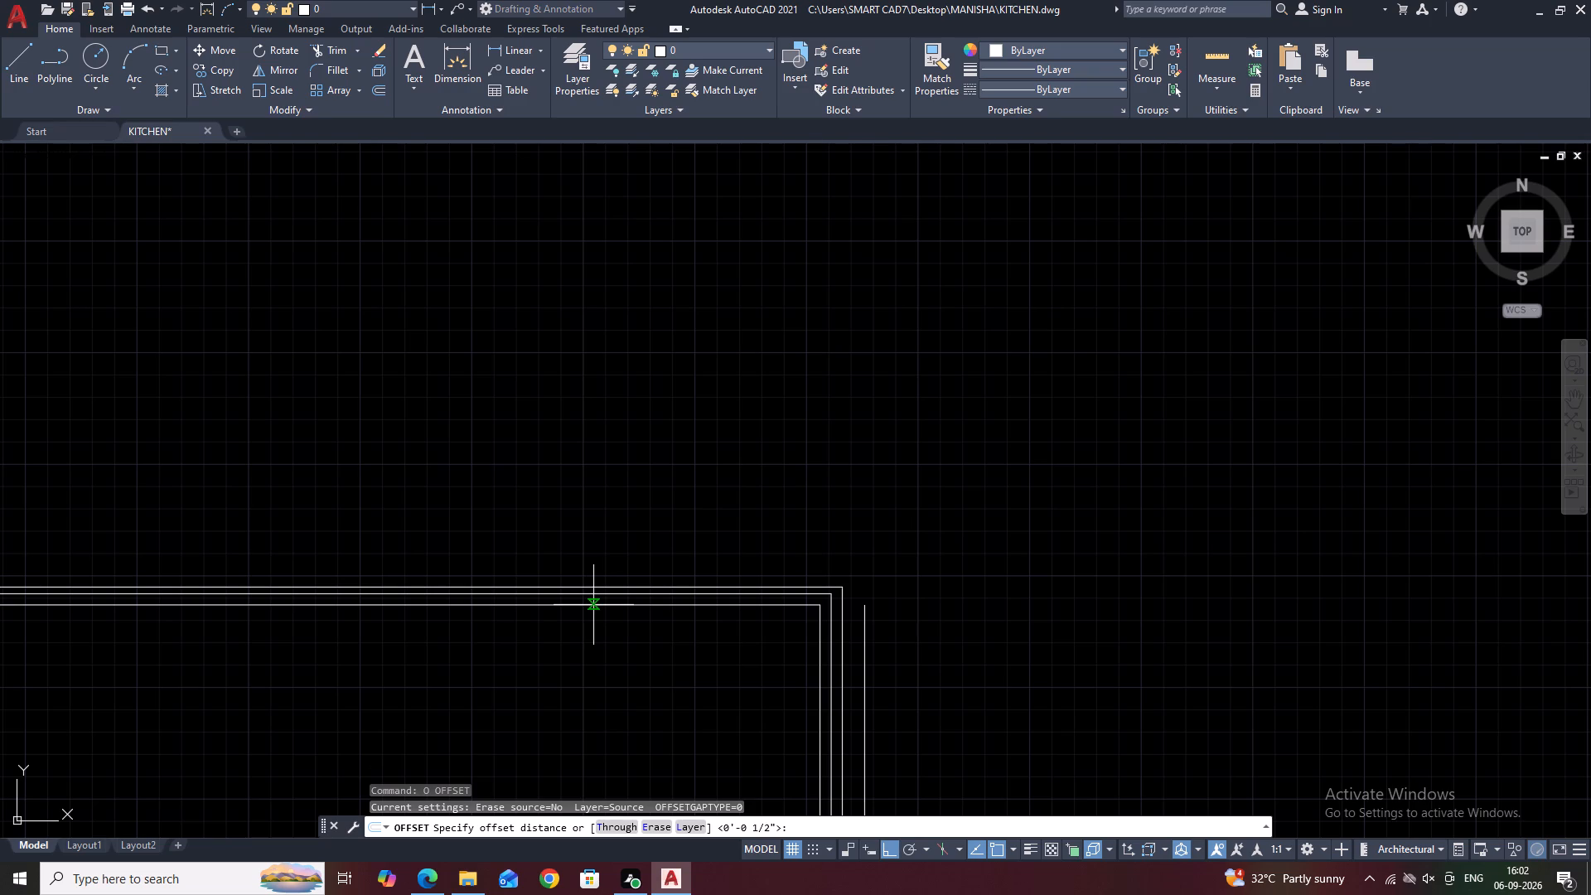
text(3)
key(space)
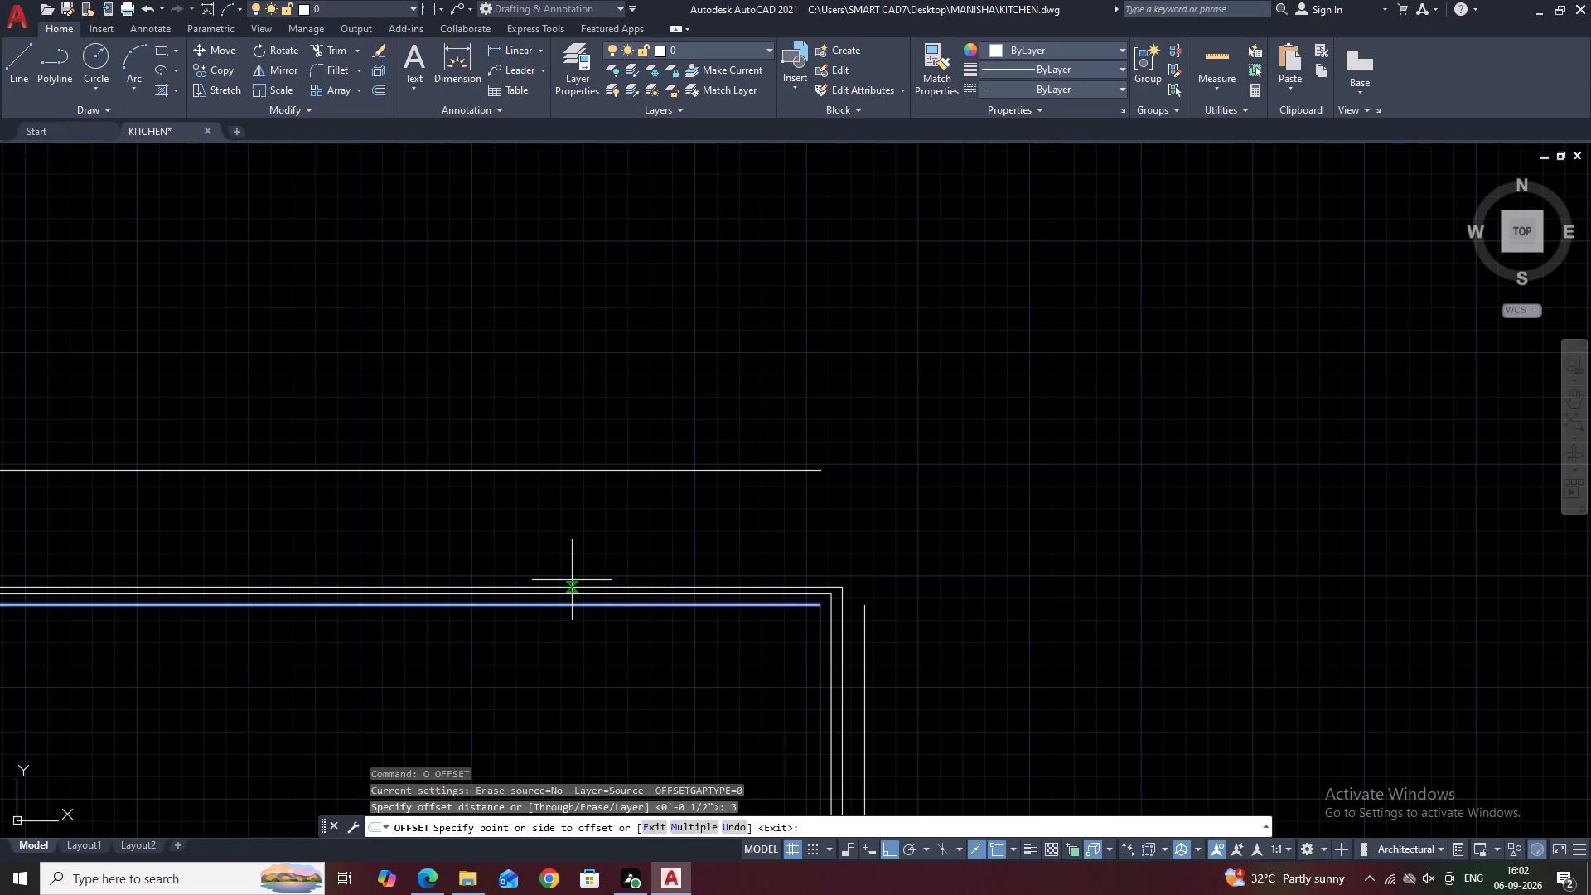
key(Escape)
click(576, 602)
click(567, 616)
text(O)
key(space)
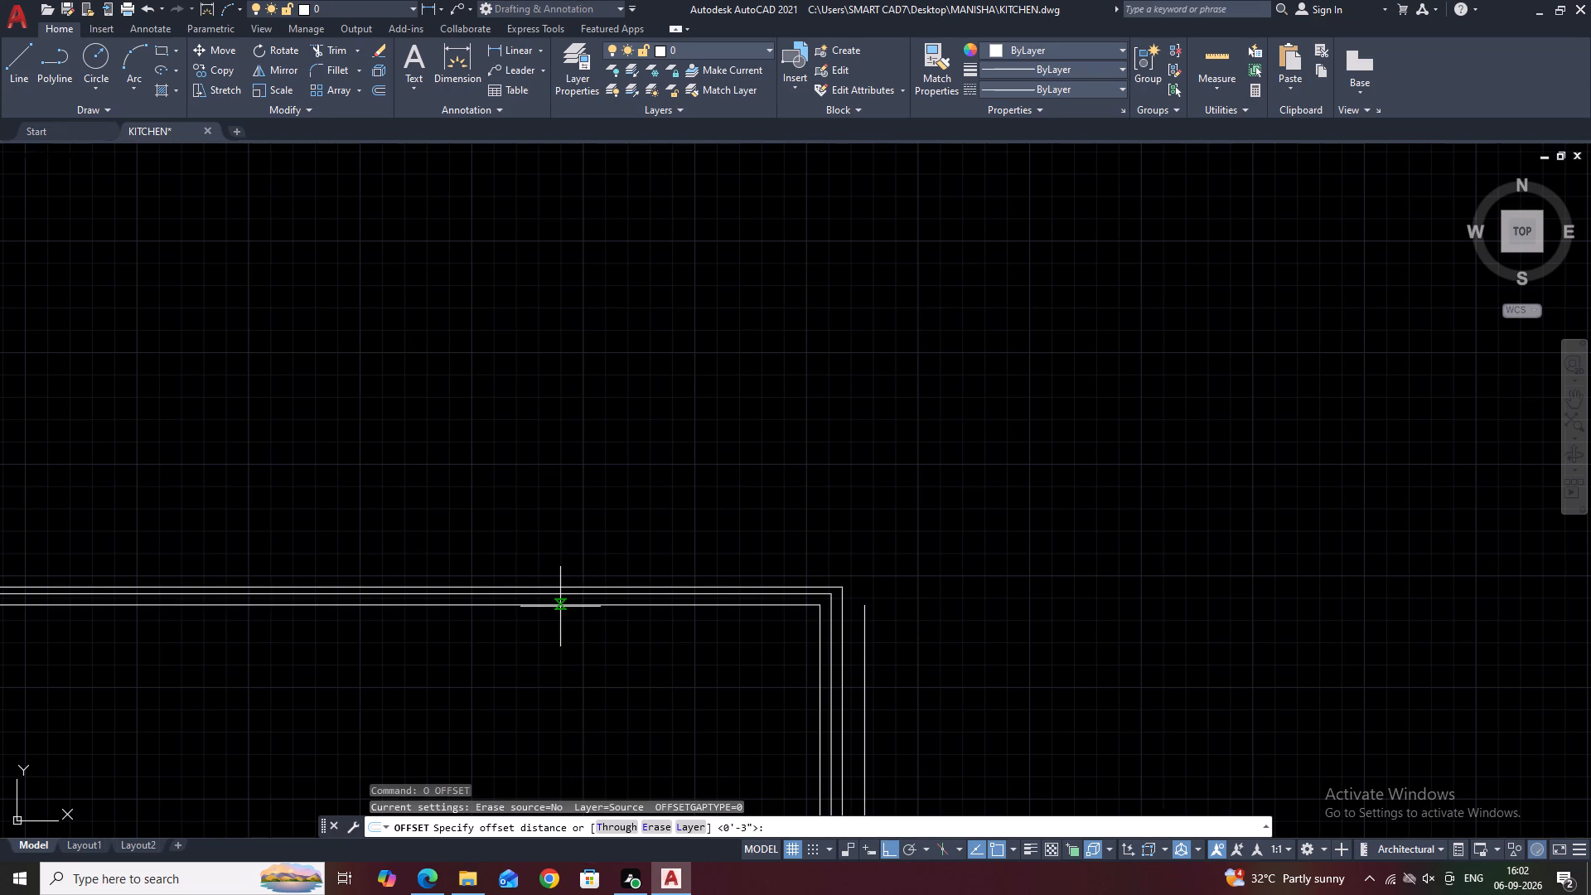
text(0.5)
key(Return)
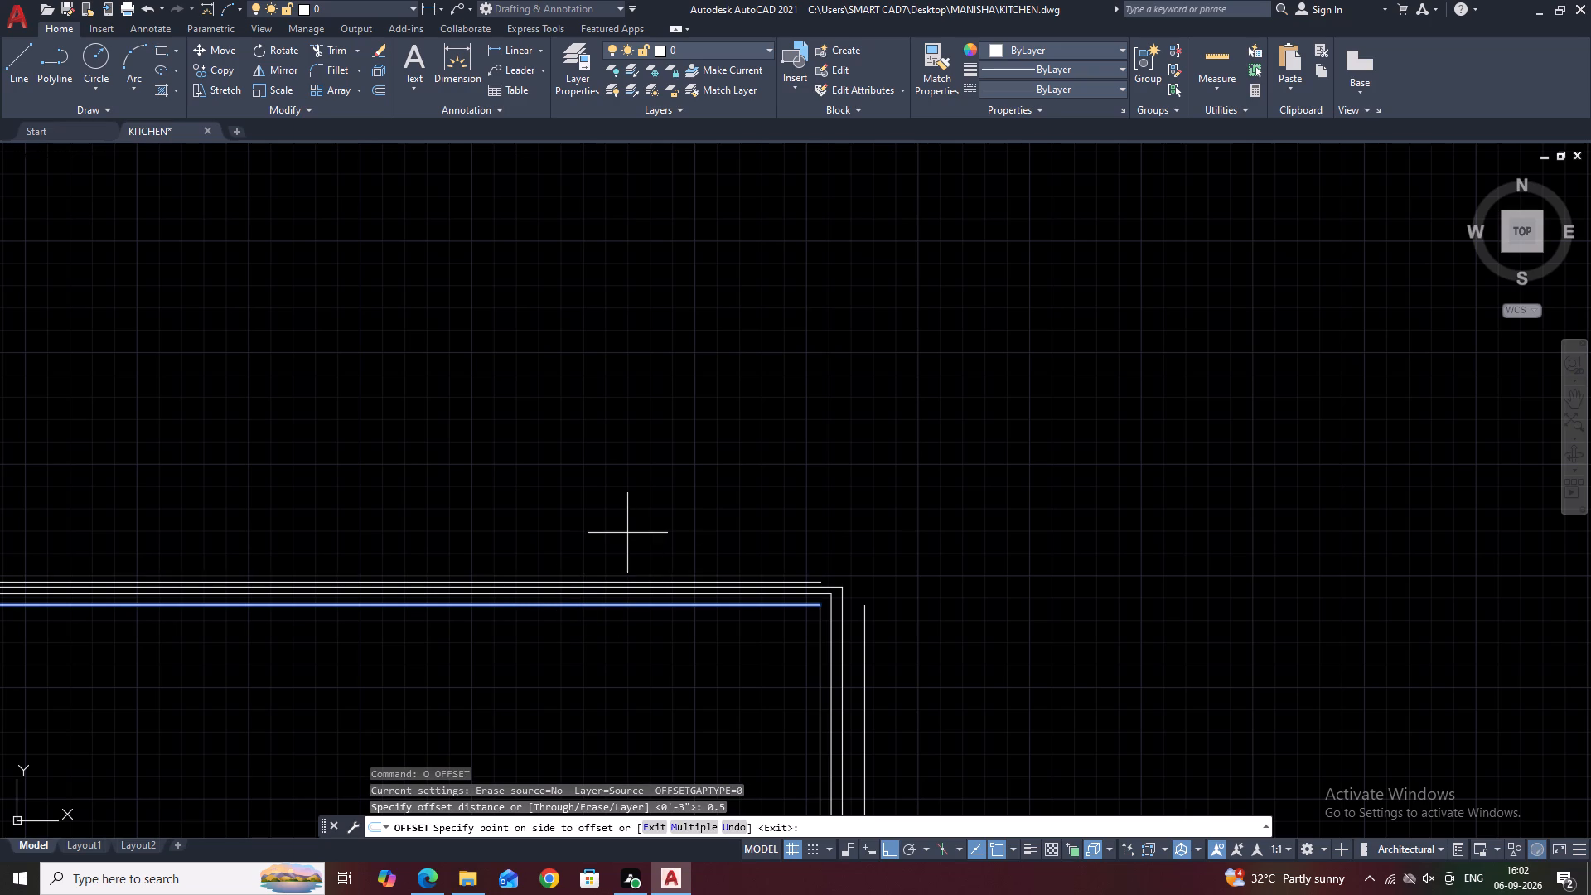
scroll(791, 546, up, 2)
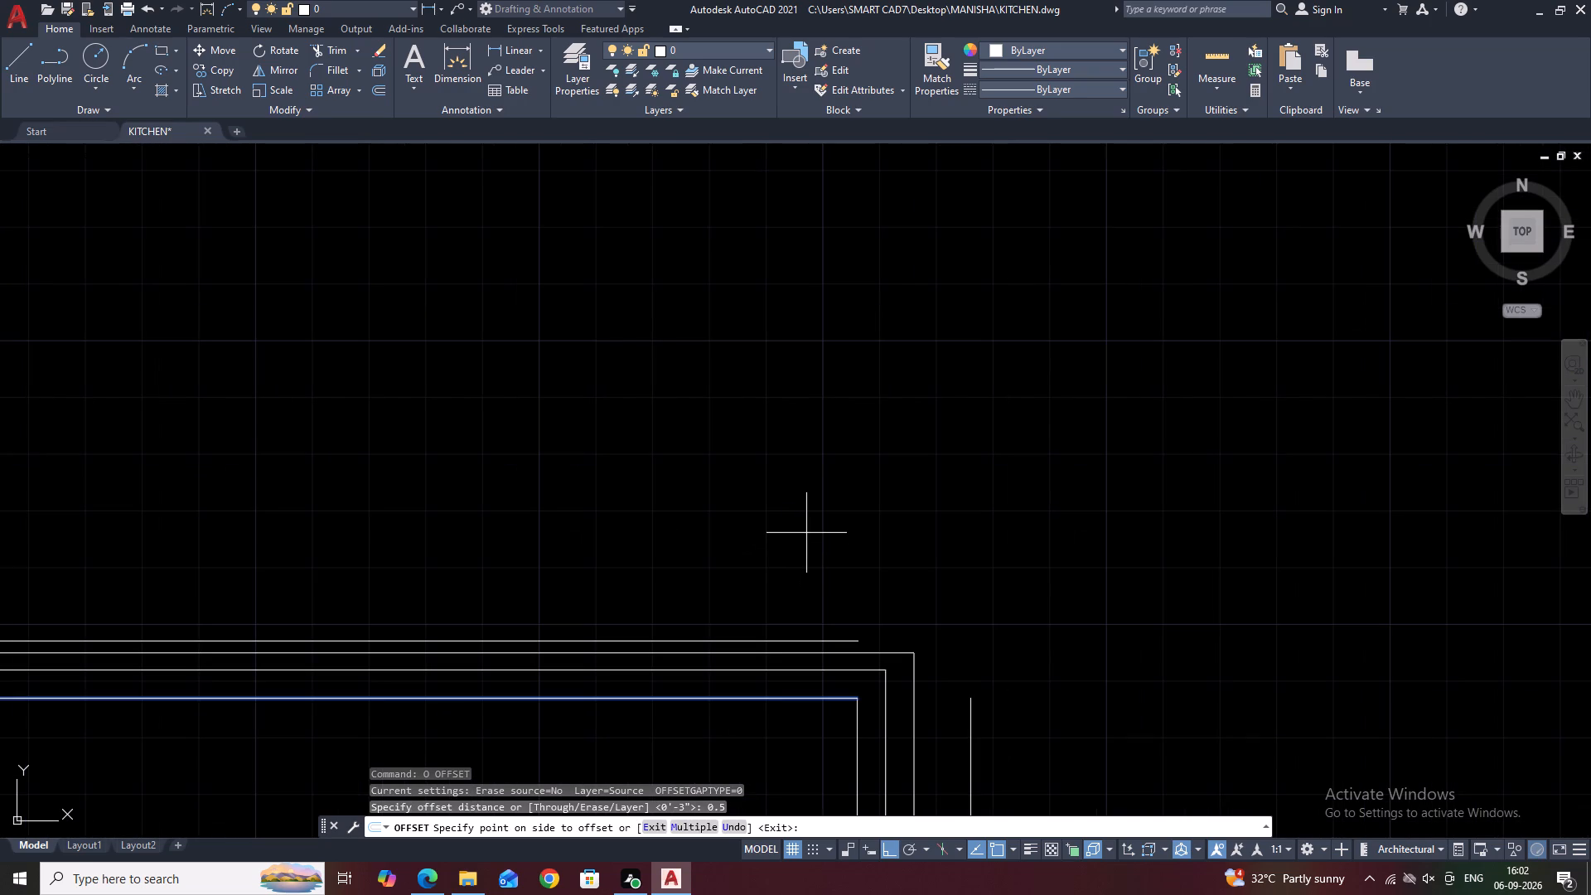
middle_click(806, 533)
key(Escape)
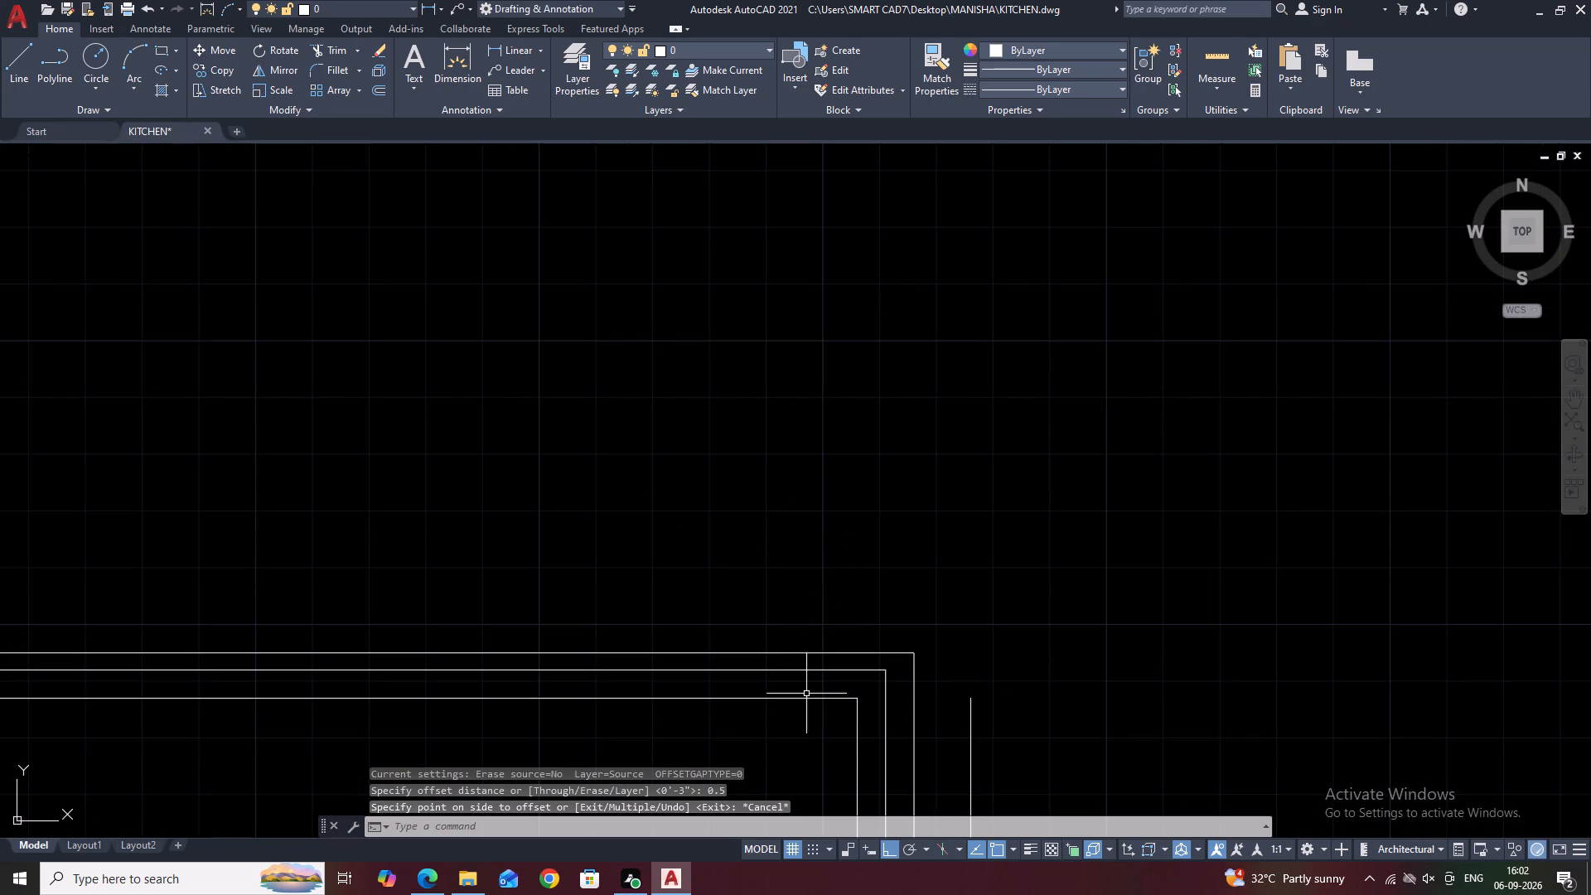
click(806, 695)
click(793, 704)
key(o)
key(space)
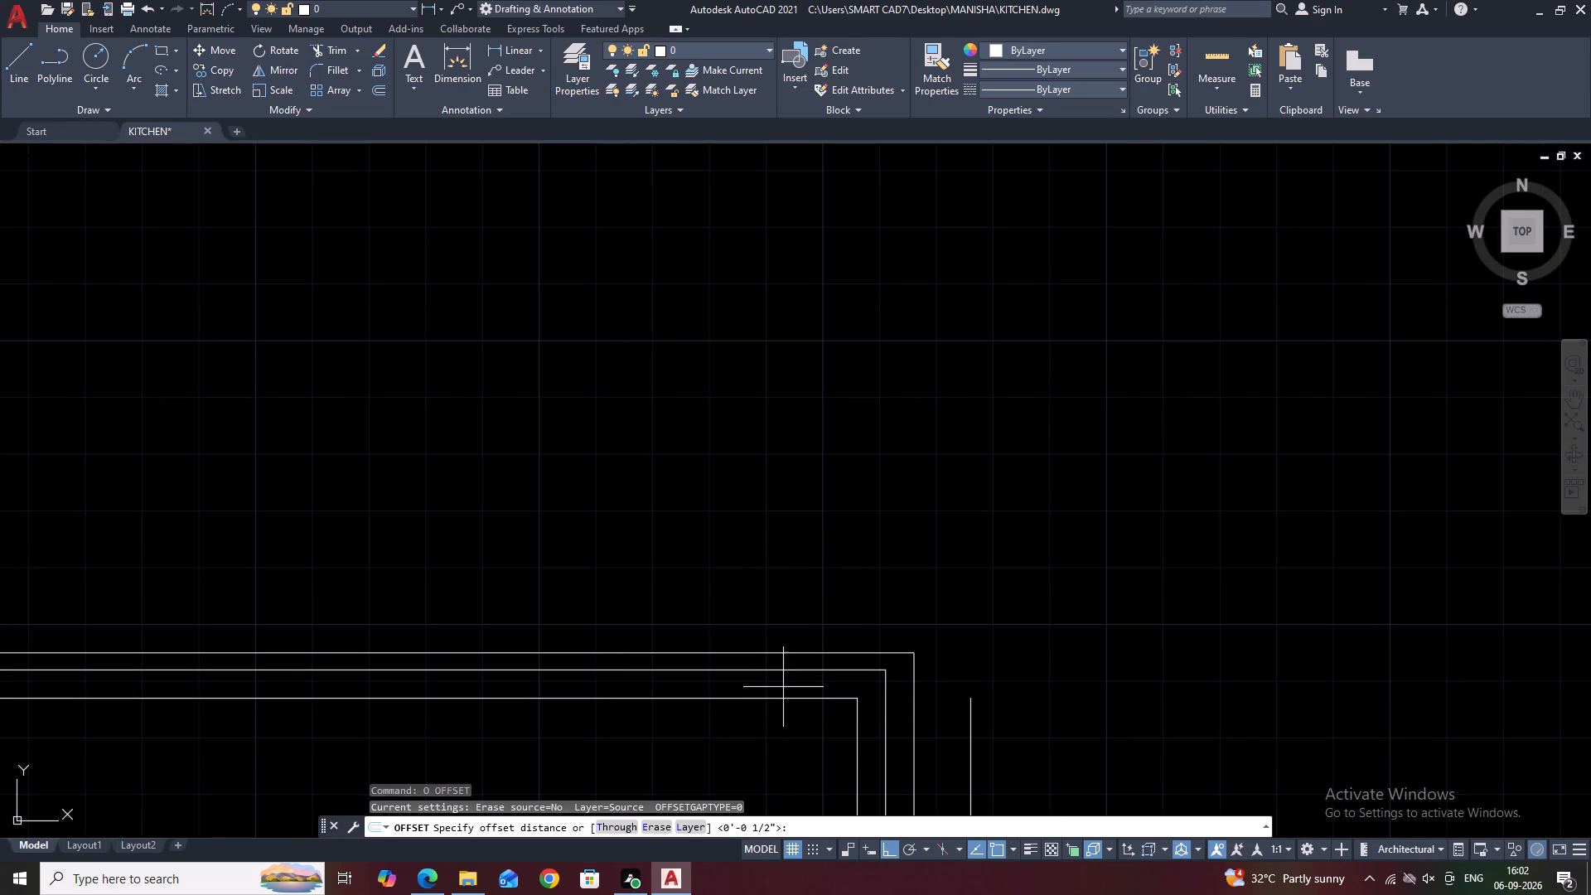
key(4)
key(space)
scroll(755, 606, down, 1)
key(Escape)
Measure the spacing between the third and fourth vertical edge lines at the right counter's top end with a linear dimension.
scroll(765, 618, down, 2)
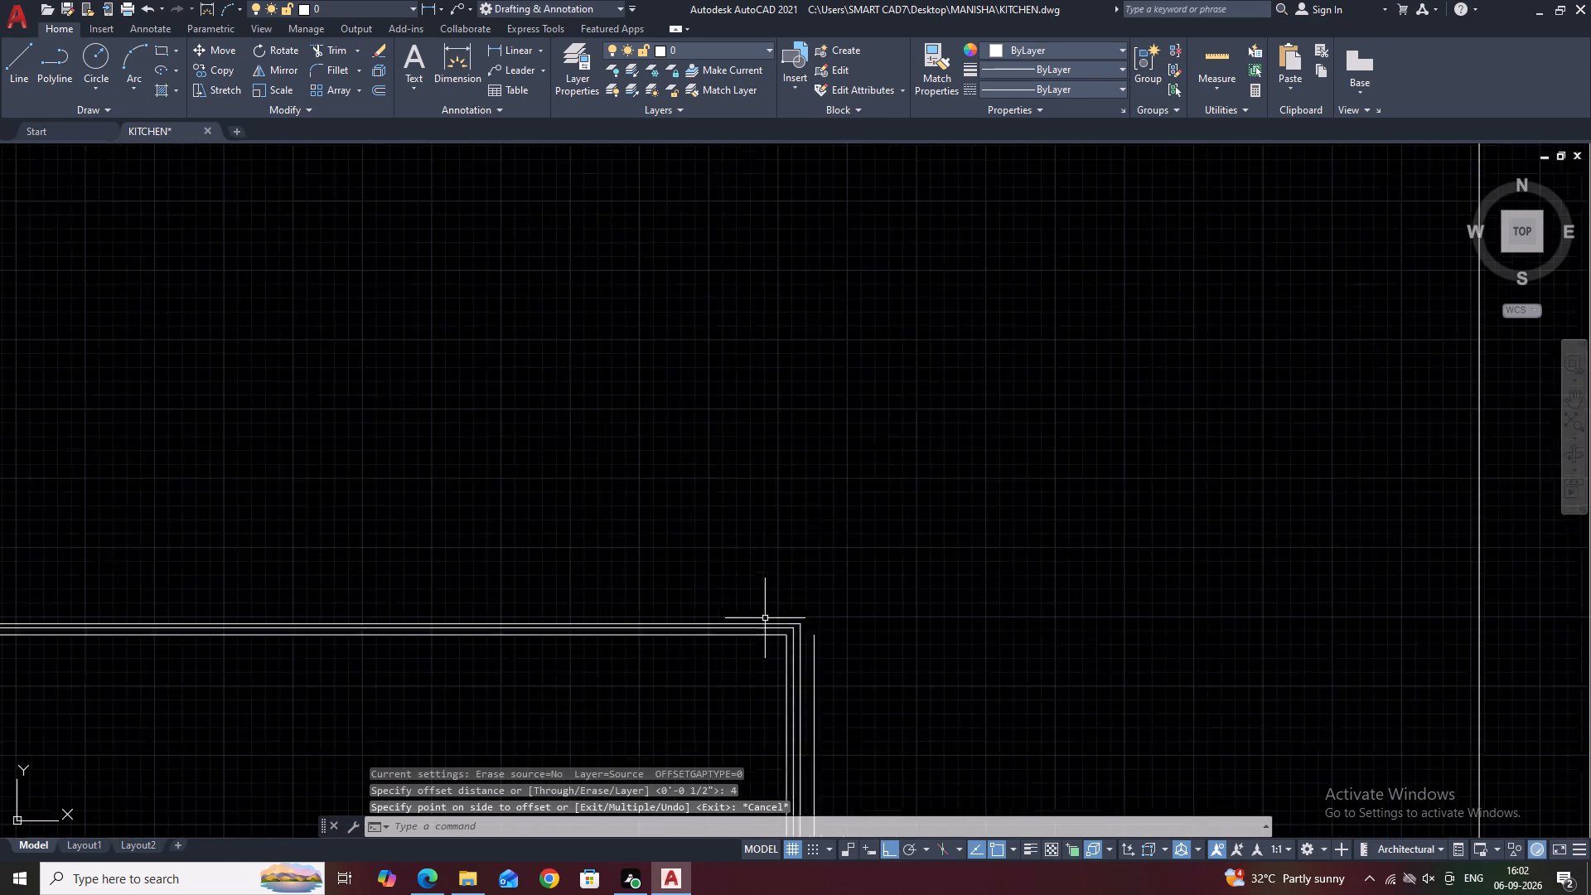
scroll(765, 618, down, 1)
scroll(799, 637, up, 2)
key(d)
key(l)
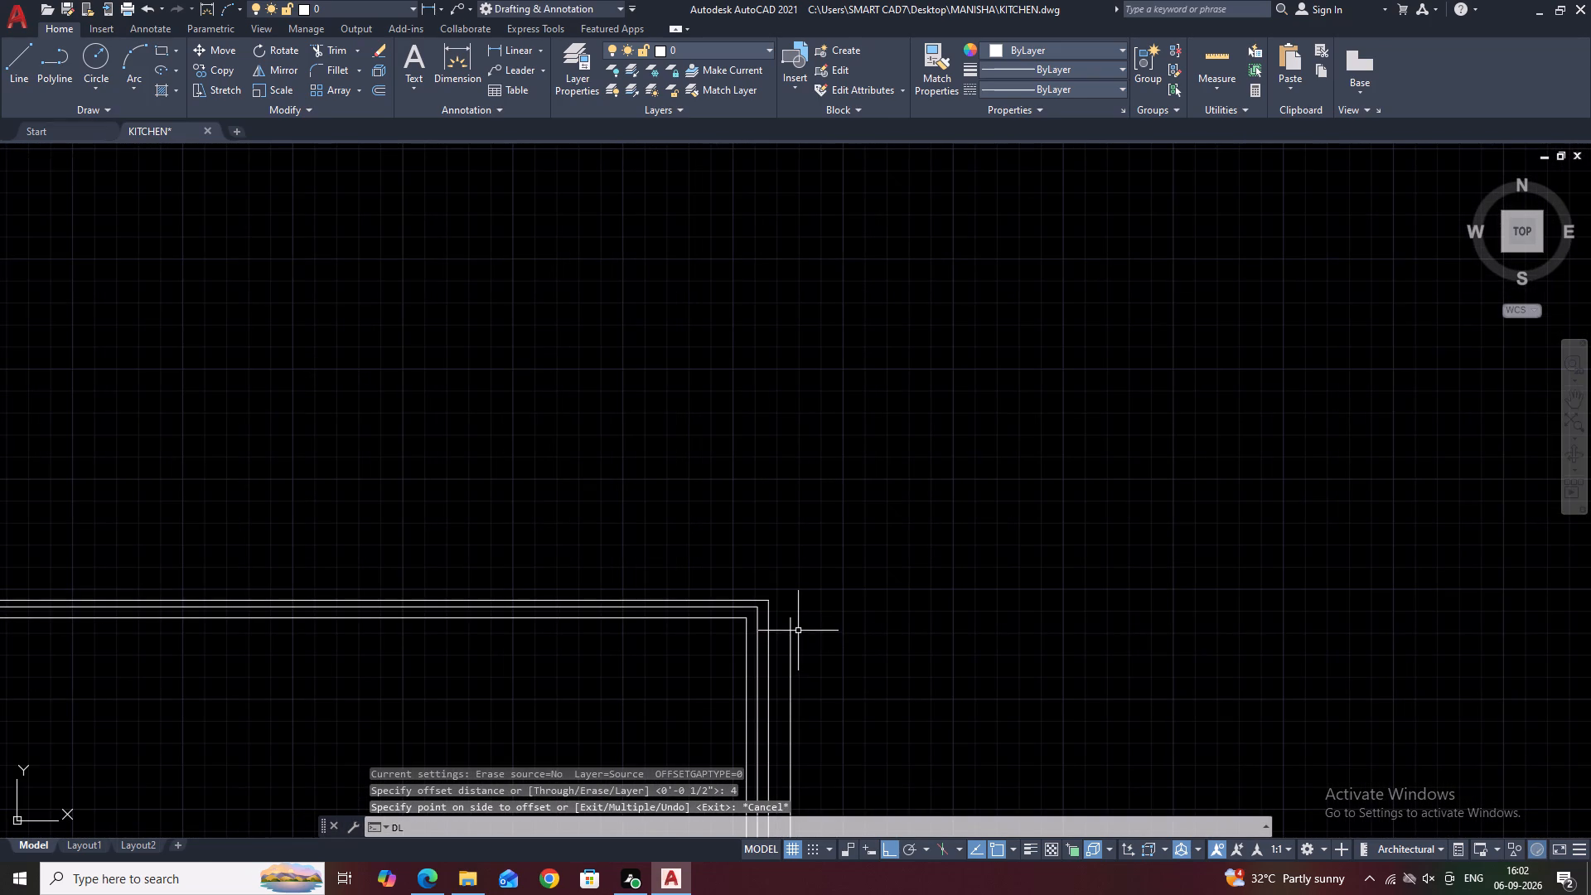
key(i)
key(space)
scroll(771, 630, up, 2)
click(811, 605)
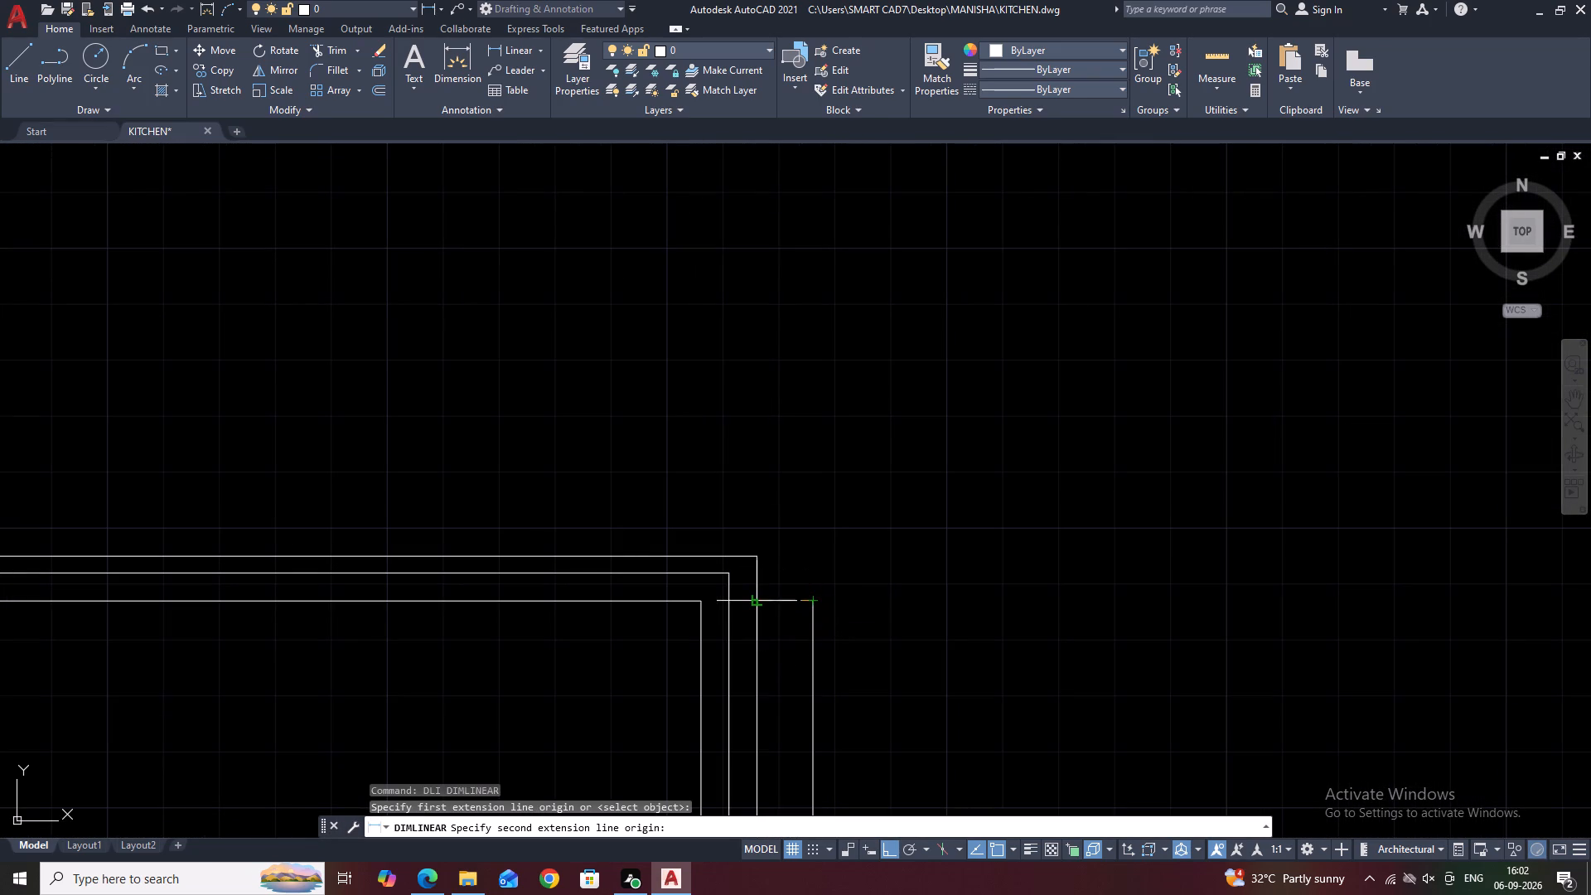
click(755, 602)
scroll(755, 602, down, 3)
key(Escape)
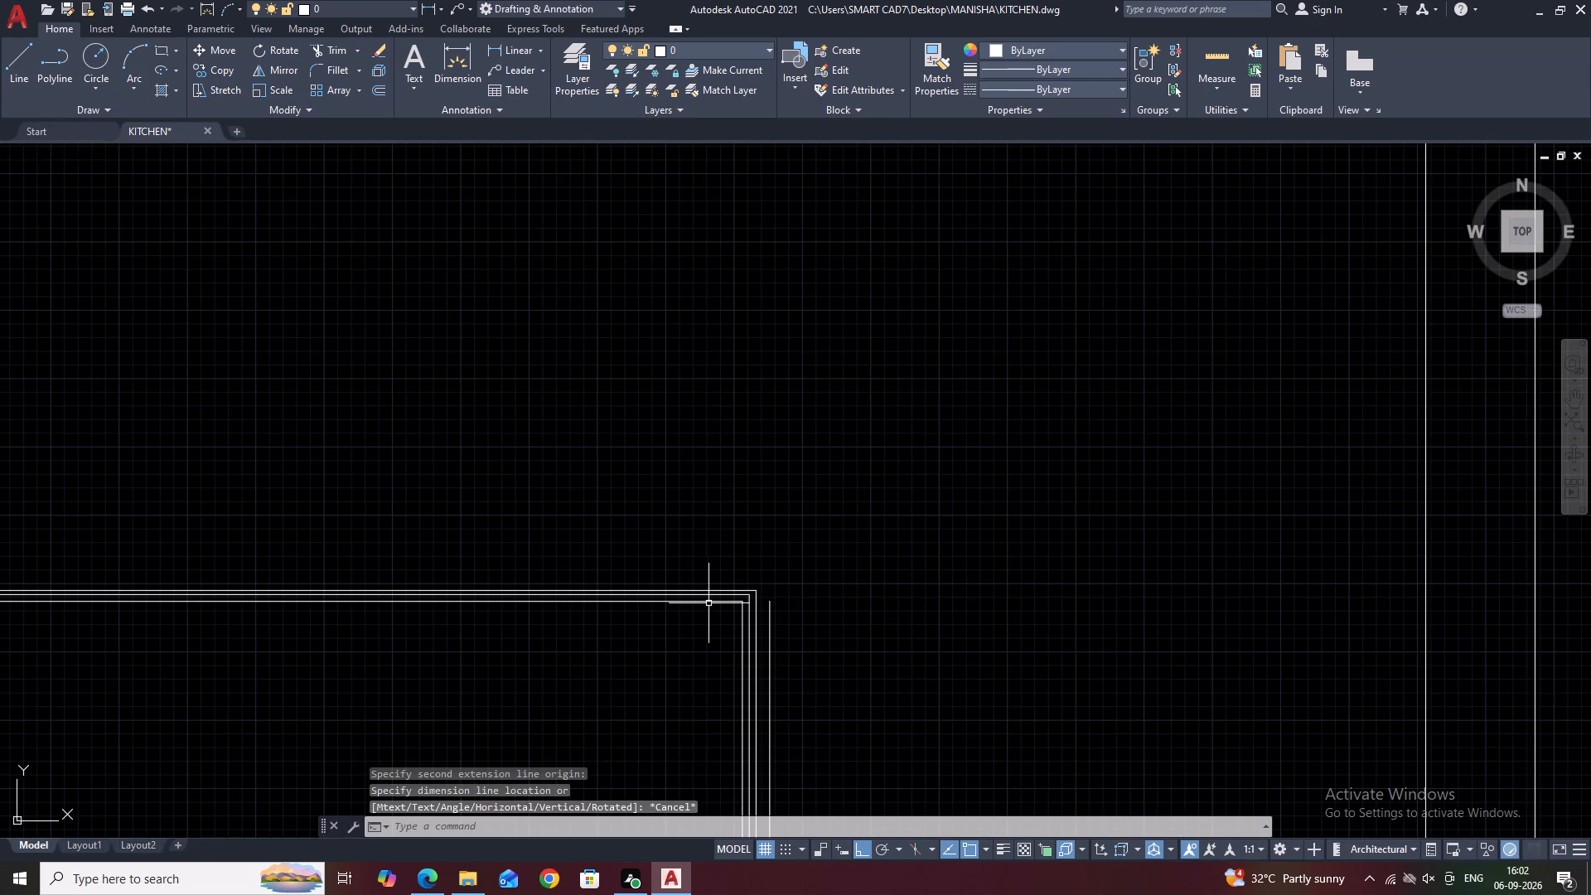
Offset the lowest of the three horizontal edge lines upward by 0.5", placing a fourth line above the others.
click(708, 602)
key(o)
key(space)
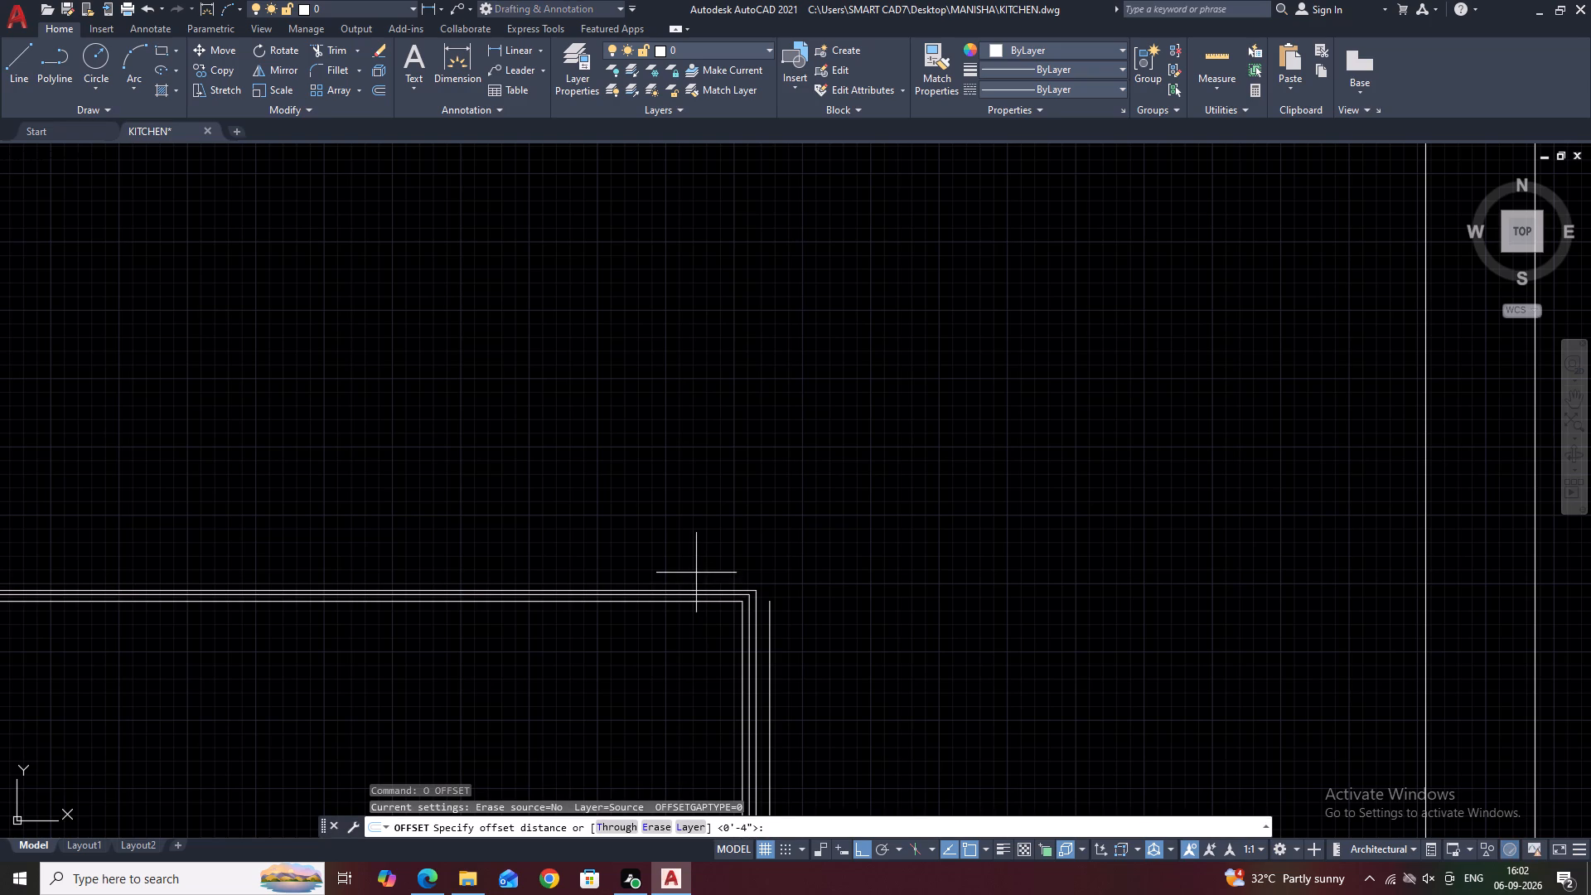
text(0.5)
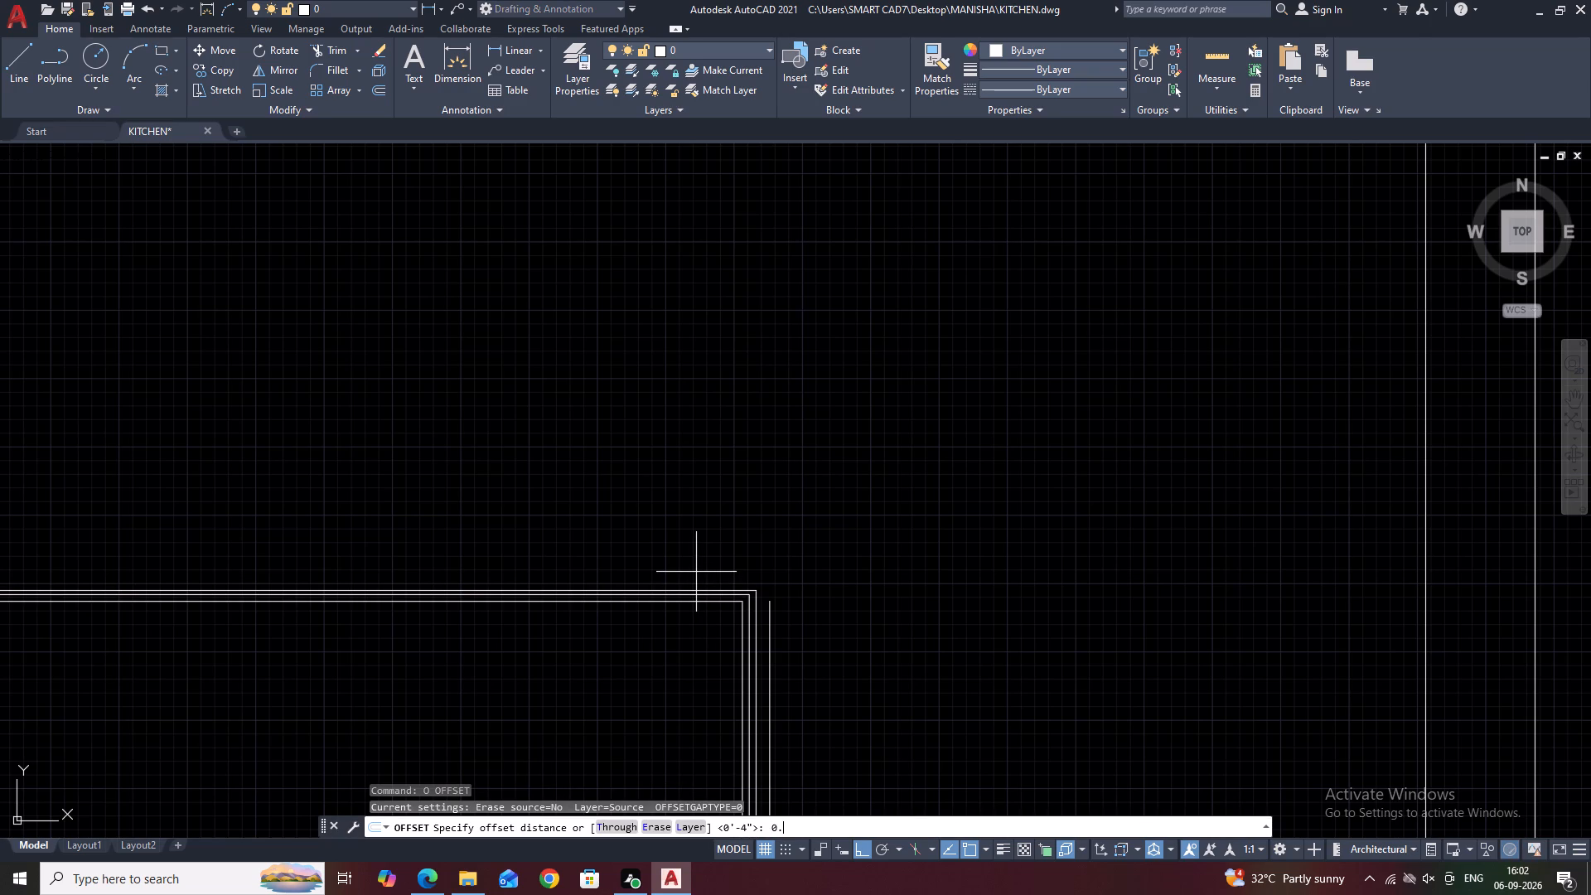
key(Return)
click(696, 572)
scroll(708, 584, up, 2)
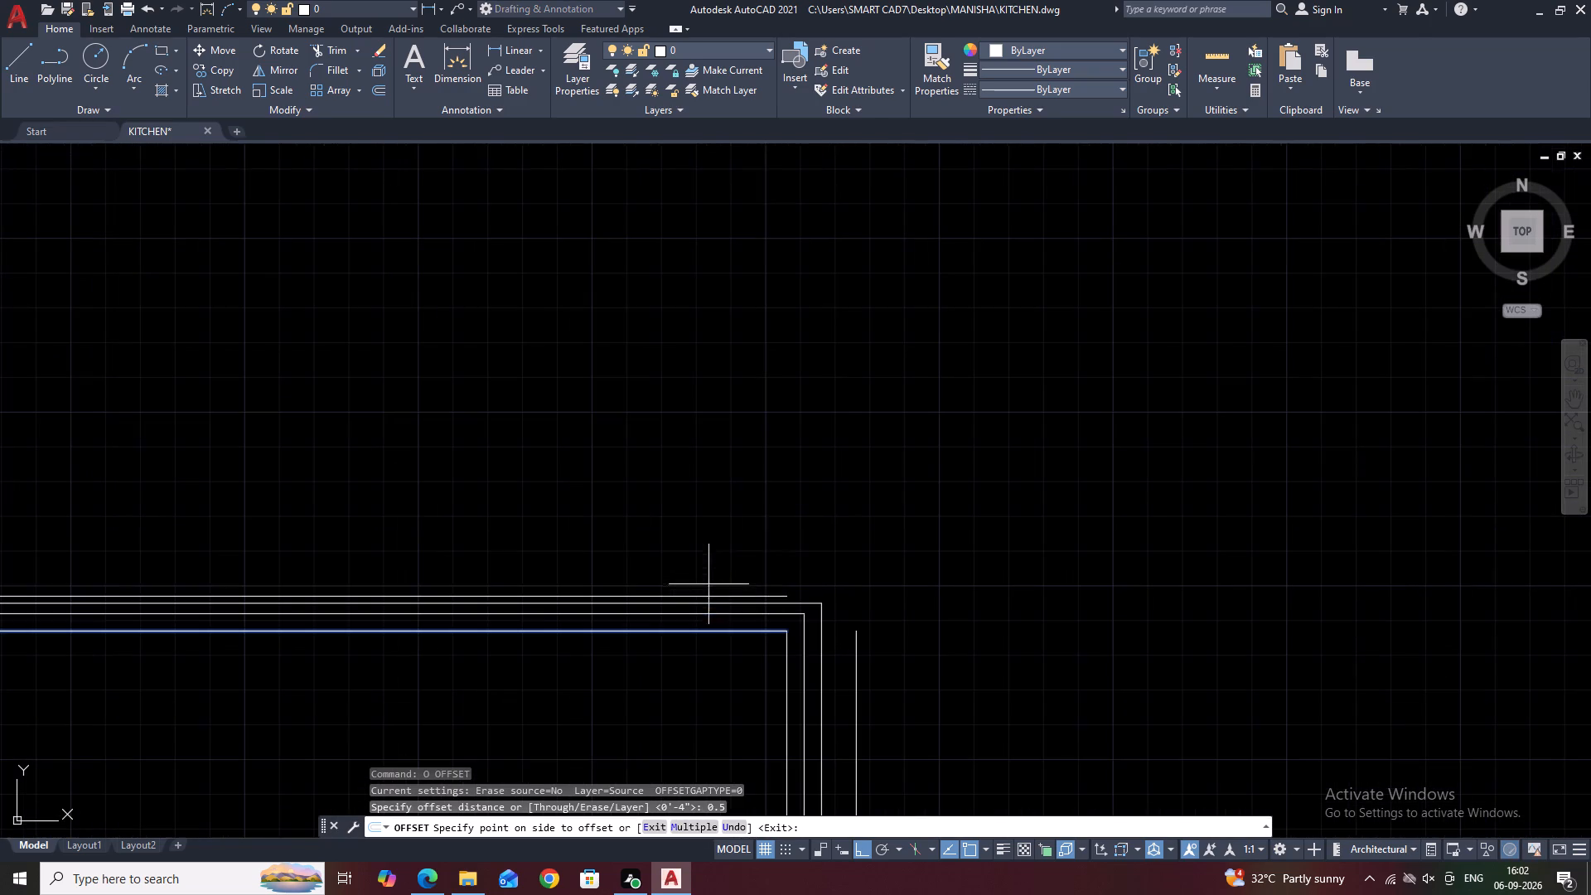
click(810, 519)
scroll(810, 531, down, 2)
middle_drag(868, 568, 870, 492)
scroll(873, 487, down, 2)
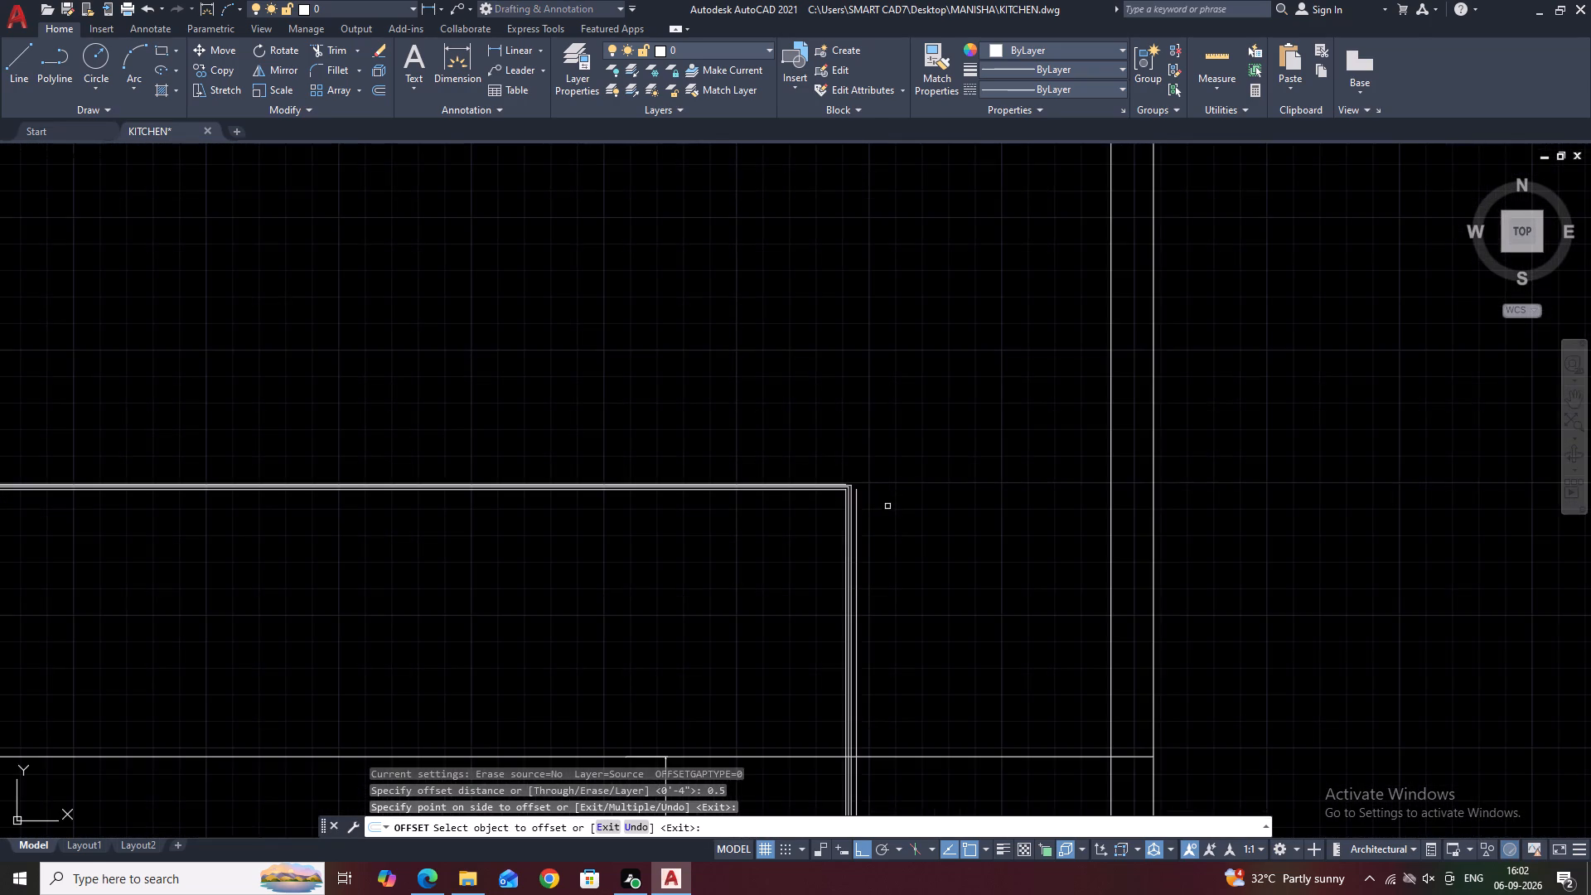
key(Escape)
Fillet the new top horizontal line and the right counter's fourth vertical edge line into a square corner.
scroll(830, 492, up, 3)
text(F)
key(space)
scroll(906, 463, up, 3)
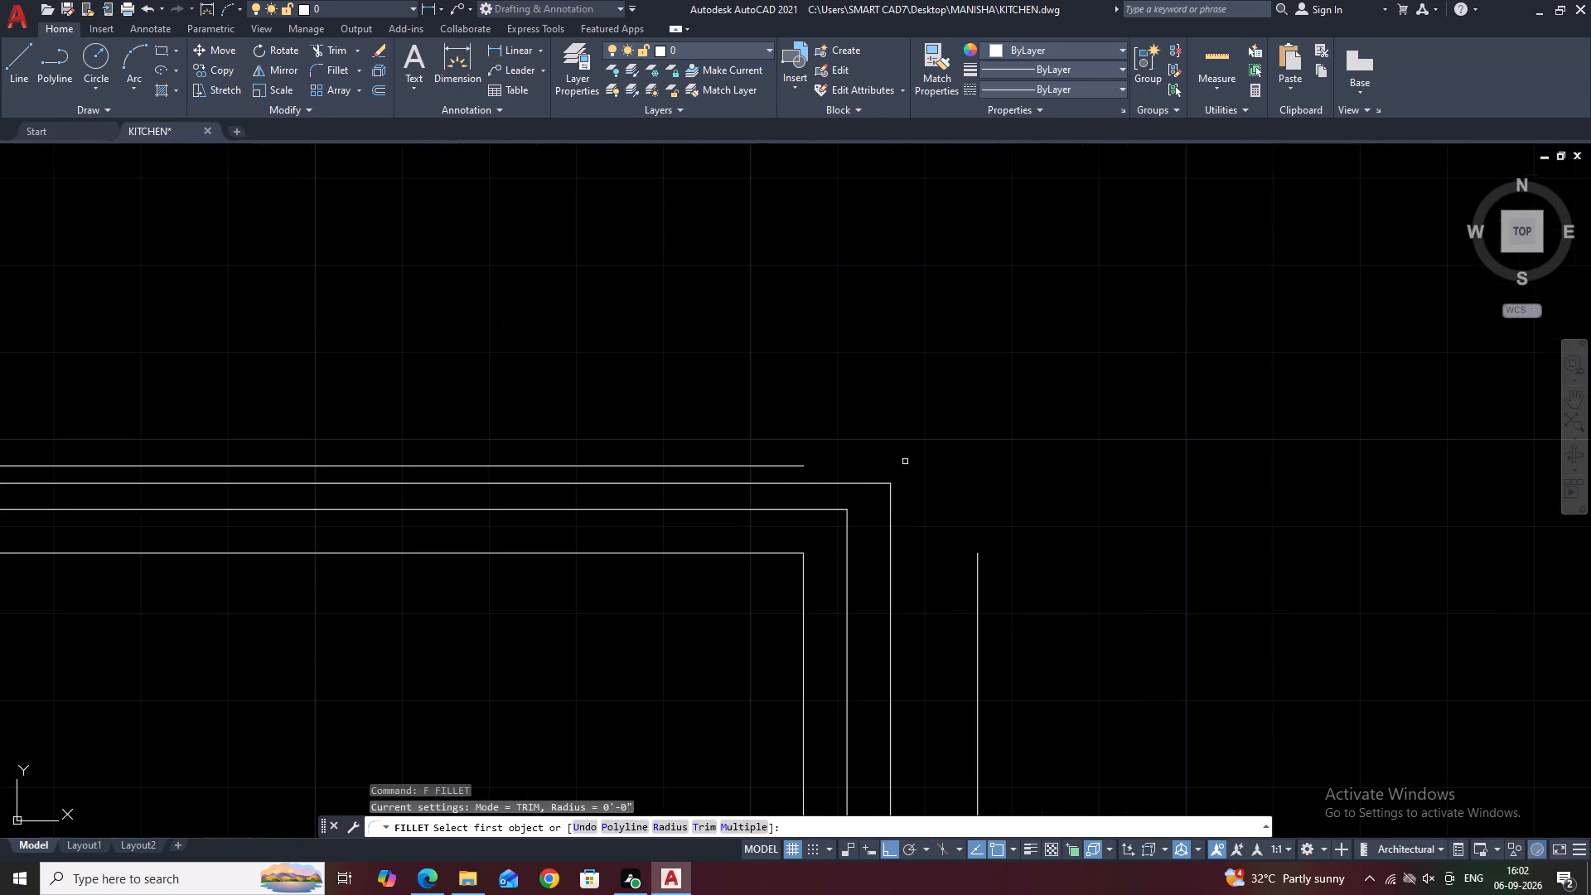
click(779, 465)
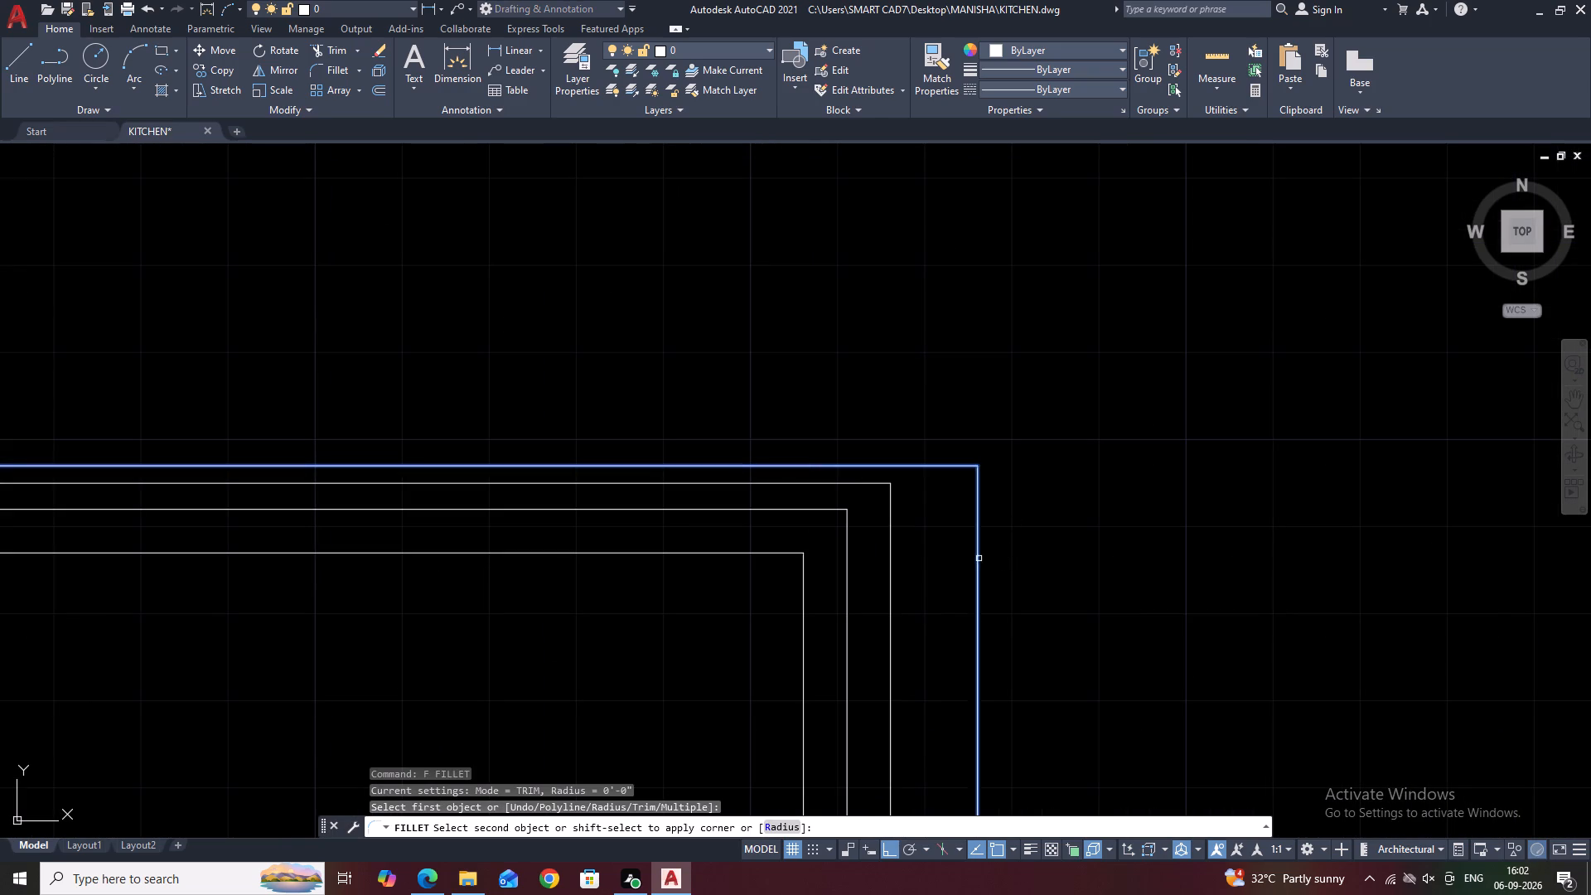
click(977, 558)
scroll(806, 425, down, 11)
key(Escape)
scroll(597, 431, up, 1)
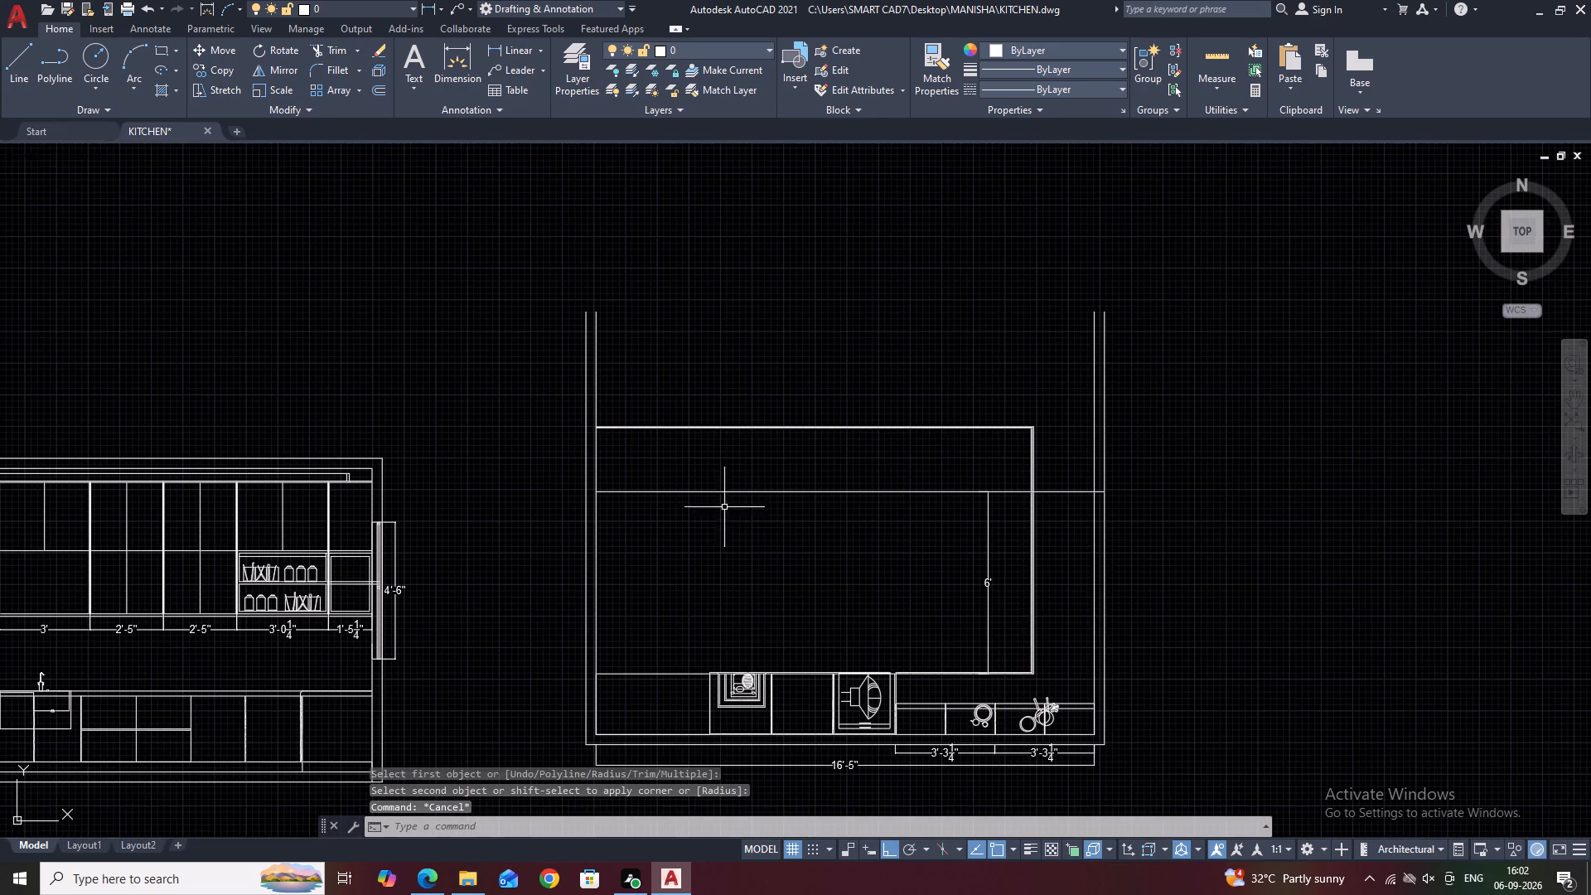
Draw a vertical line from the midpoint of the empty leftmost counter section's front edge up past the top horizontal edge lines.
middle_drag(798, 556, 808, 465)
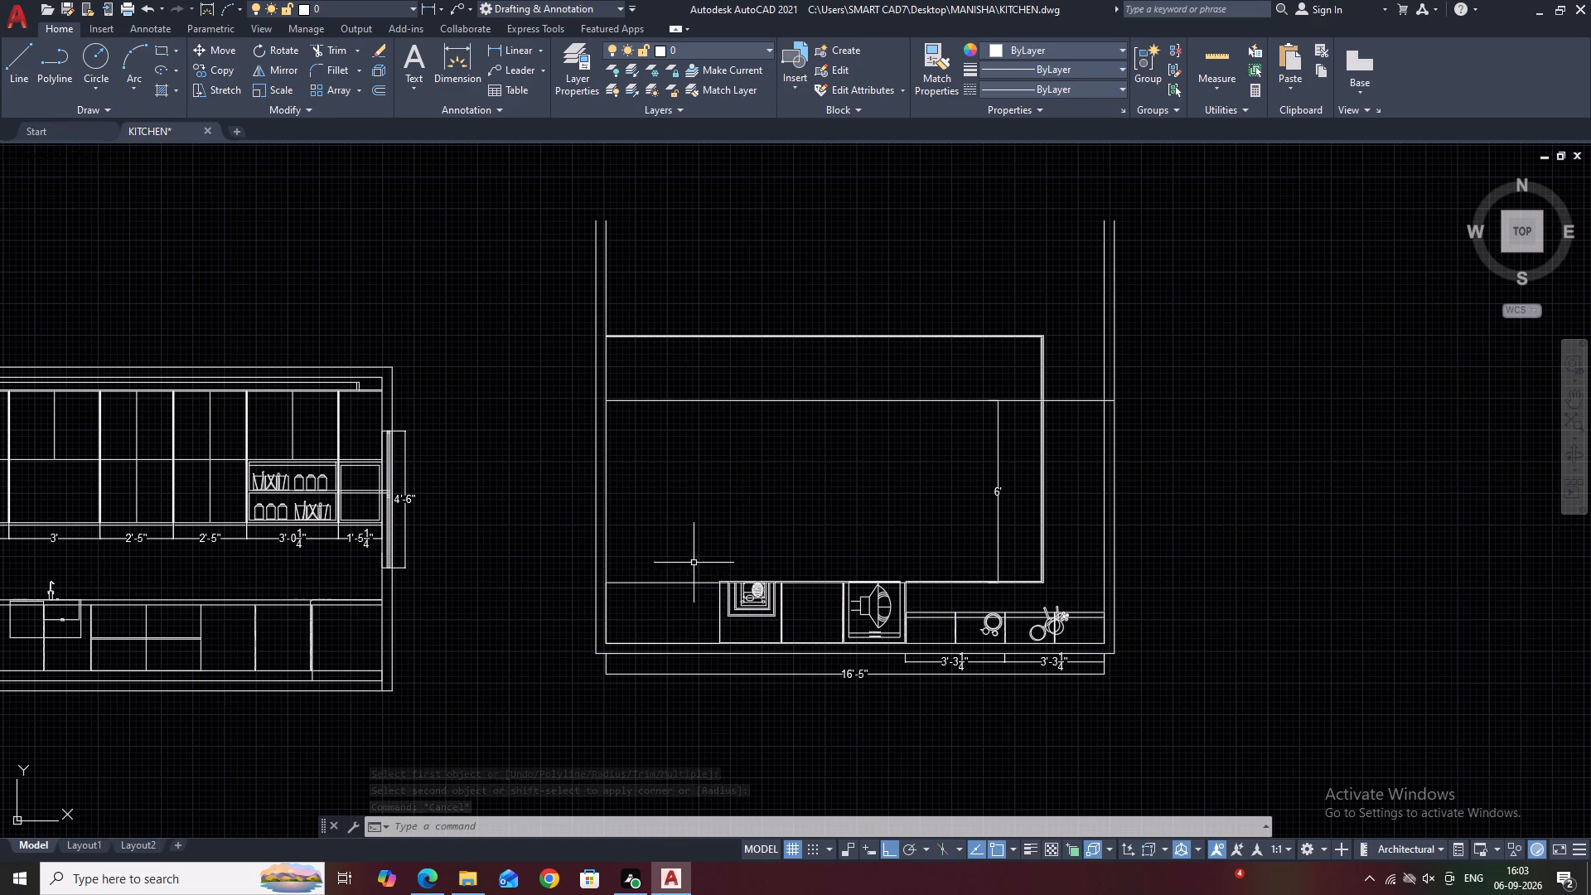
middle_drag(671, 521, 659, 454)
text(L)
key(space)
scroll(660, 509, up, 2)
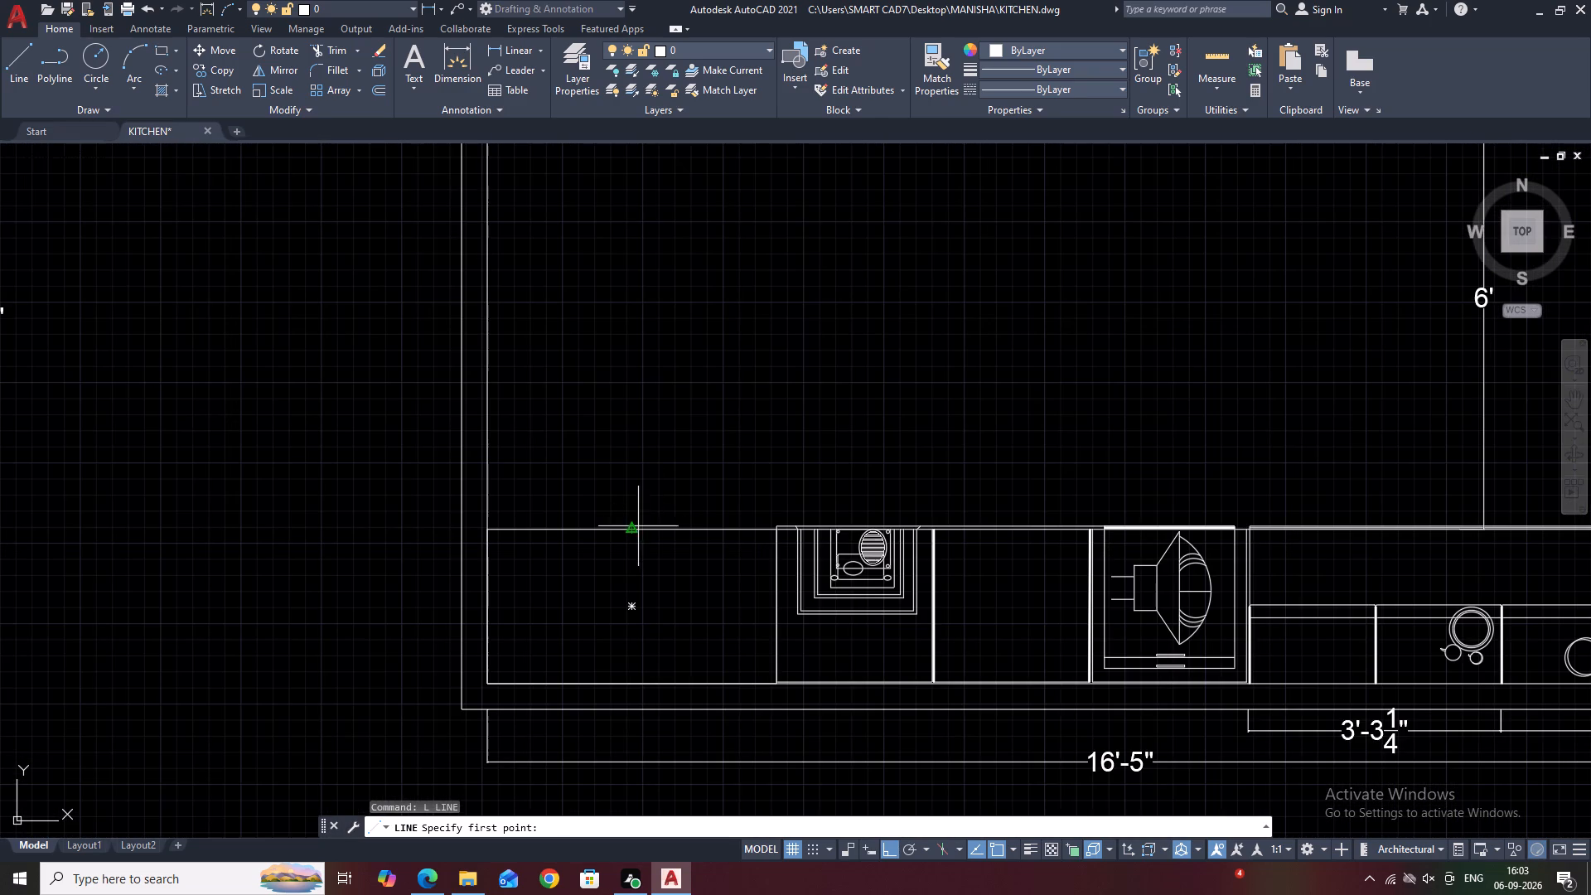
click(631, 526)
scroll(607, 103, down, 3)
middle_drag(654, 214, 698, 365)
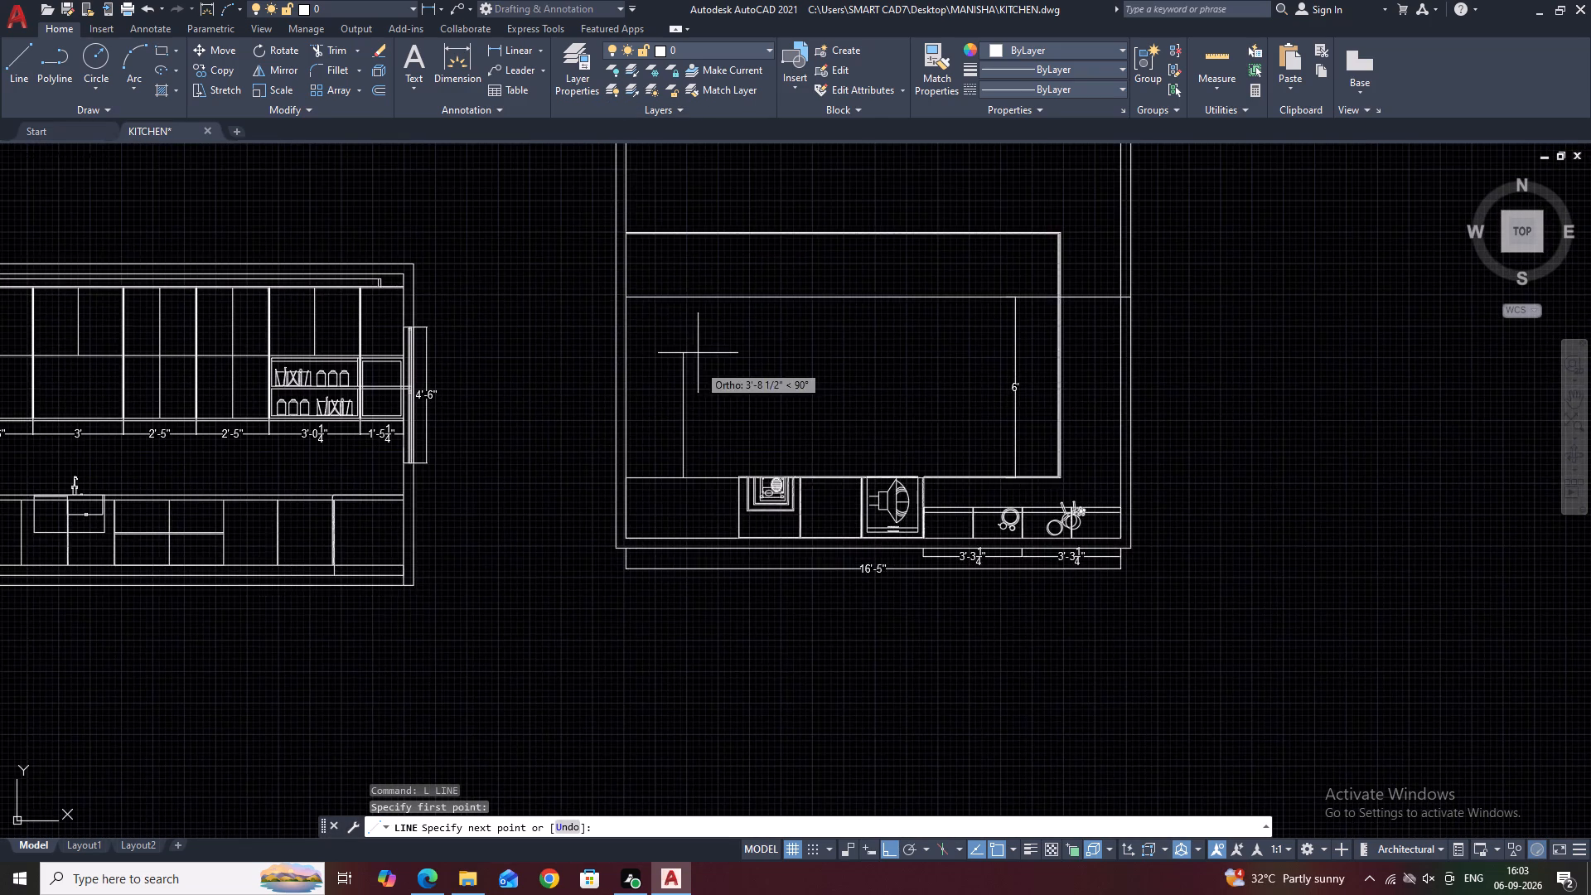
scroll(644, 204, up, 3)
click(742, 216)
key(Escape)
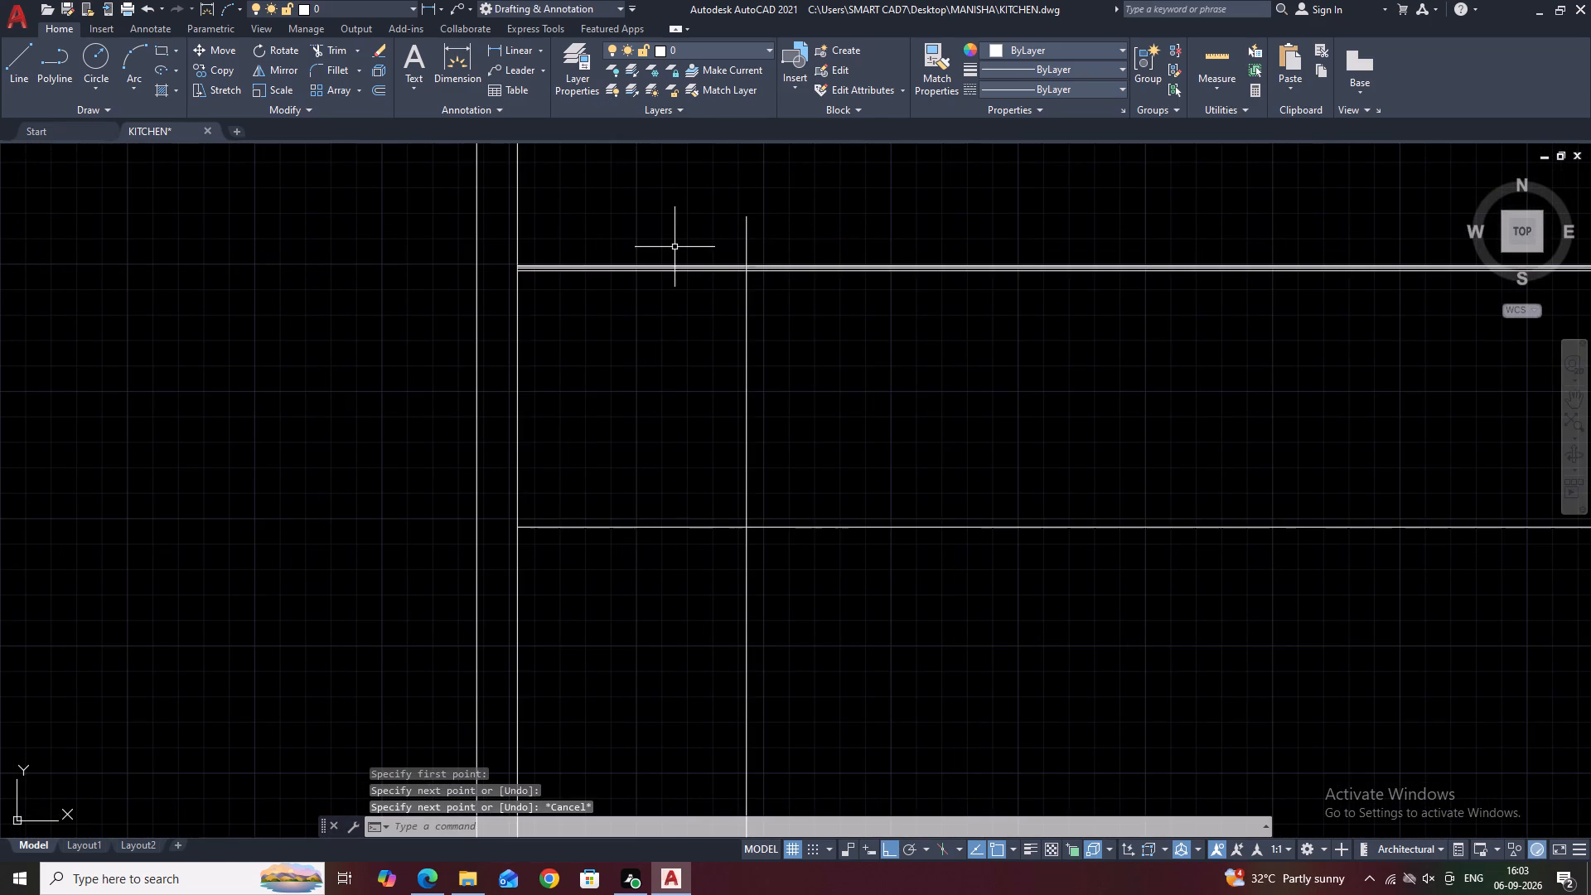
Trim the top horizontal edge lines between the left wall and the new vertical line.
text(TR)
key(space)
click(677, 240)
click(678, 279)
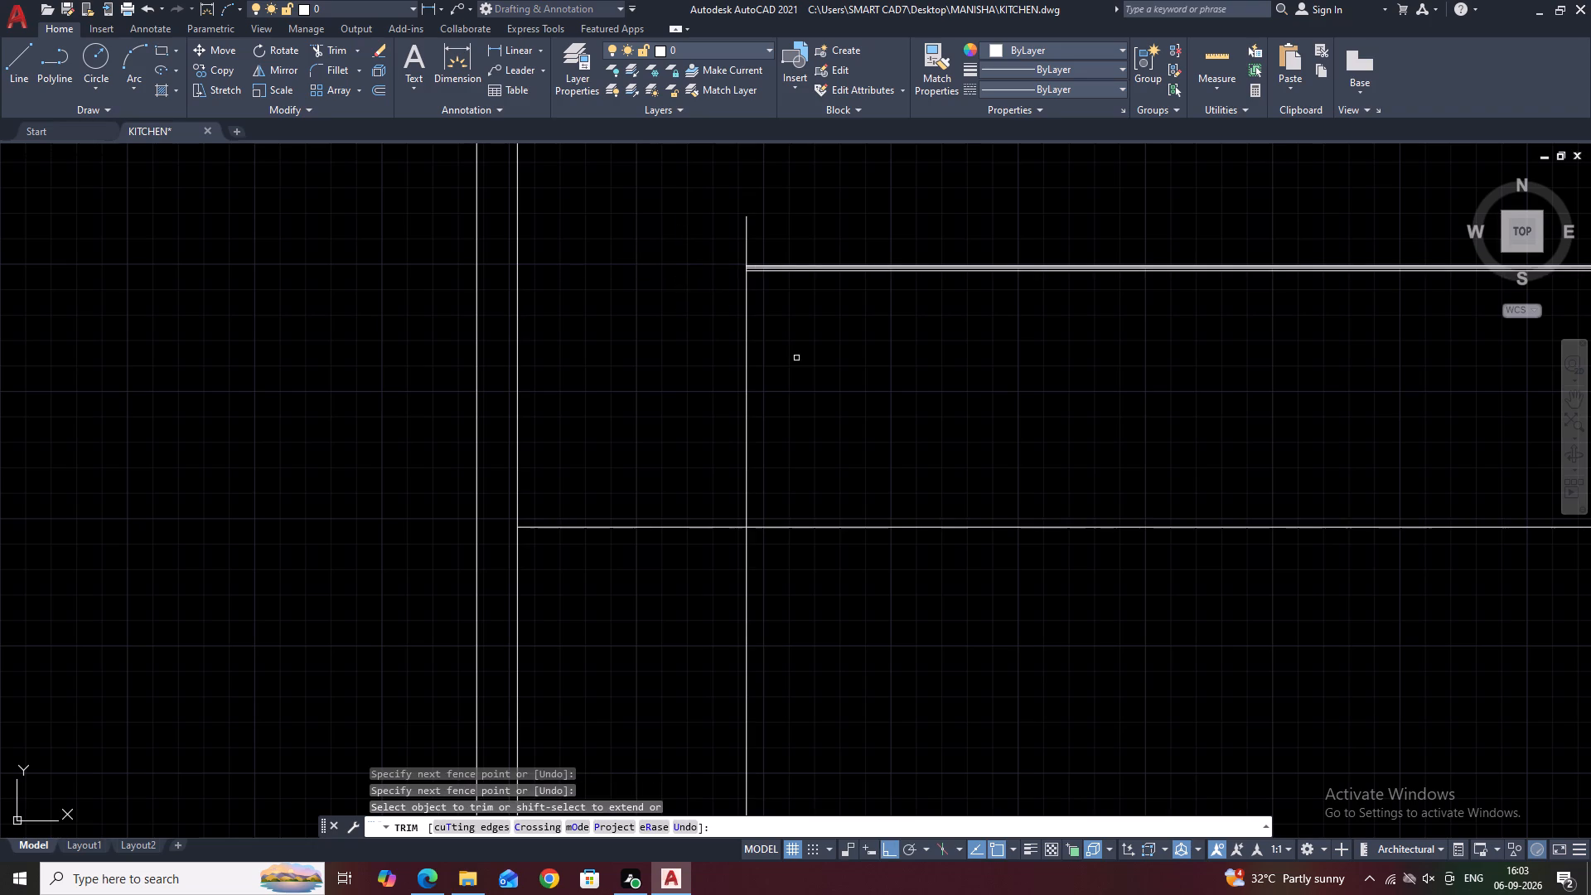
Trim away all pieces of the vertical construction line above and below the middle horizontal line.
click(801, 360)
drag(753, 335, 741, 329)
click(739, 315)
click(755, 316)
click(747, 242)
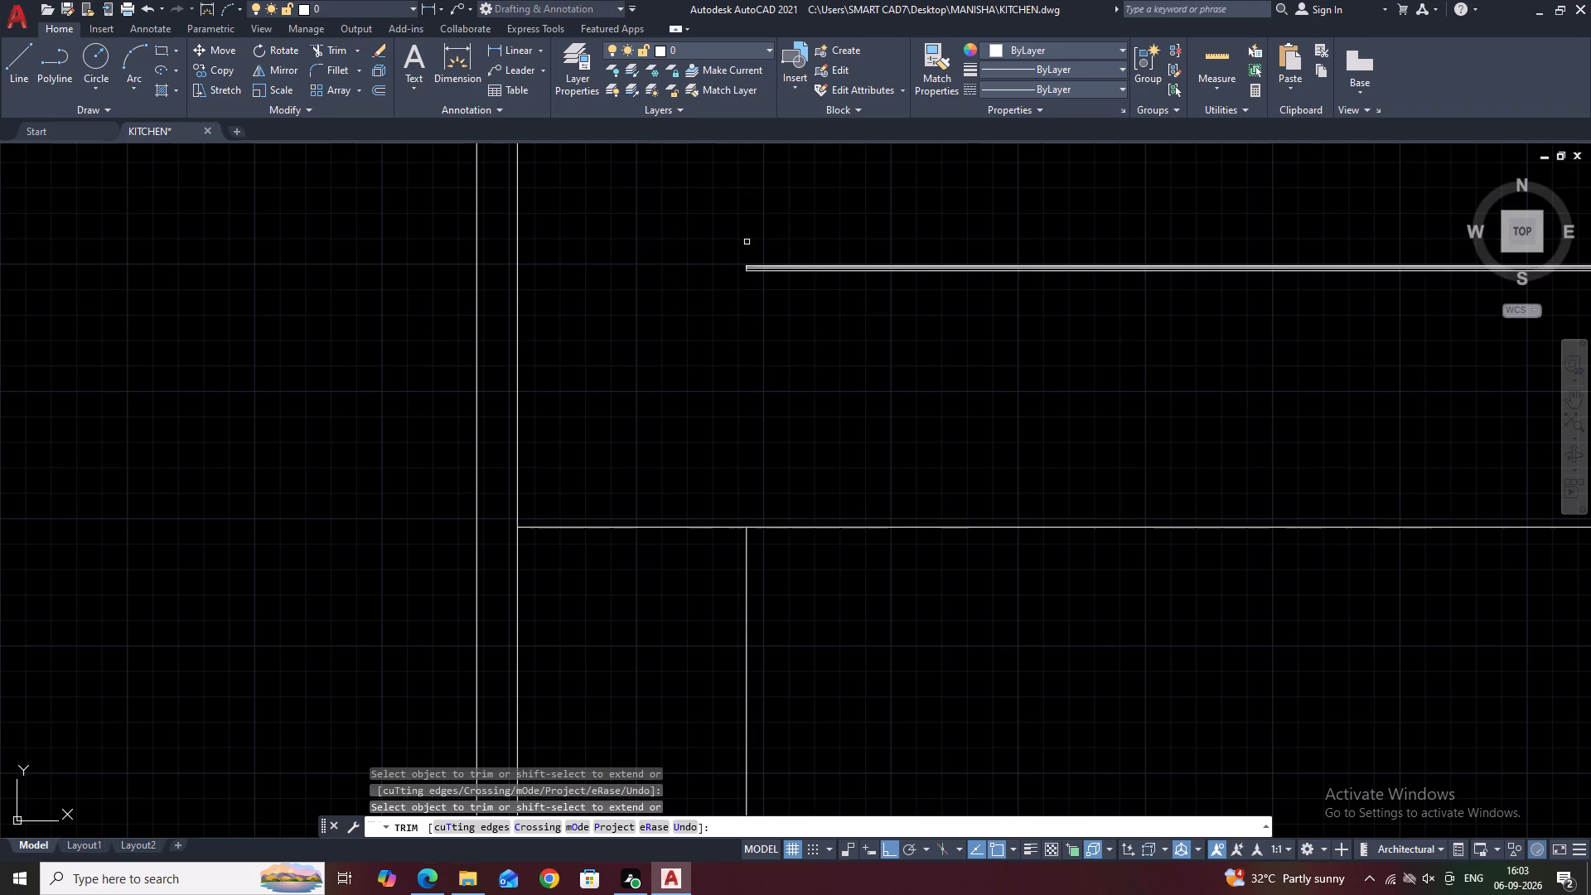
middle_drag(815, 564, 759, 475)
drag(814, 661, 799, 645)
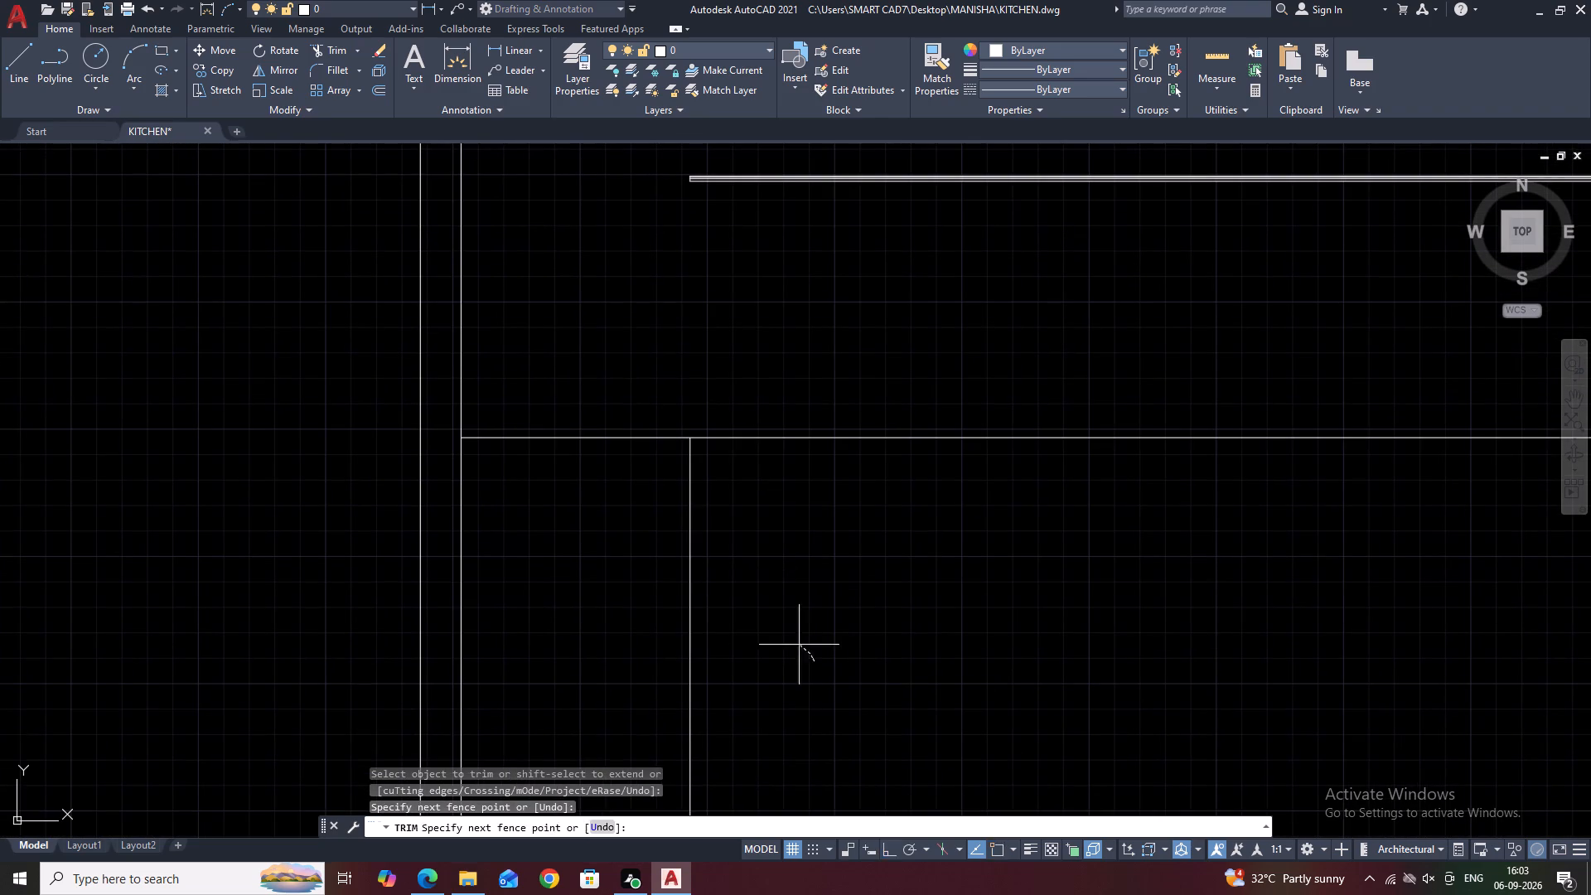
drag(799, 645, 774, 625)
drag(684, 531, 670, 505)
click(803, 545)
click(653, 498)
scroll(765, 541, down, 4)
middle_drag(852, 565, 825, 504)
key(Escape)
Draw a rectangle of about 3.4 sq. ft. overlapping the front edge of the empty leftmost counter section.
middle_drag(729, 455, 785, 510)
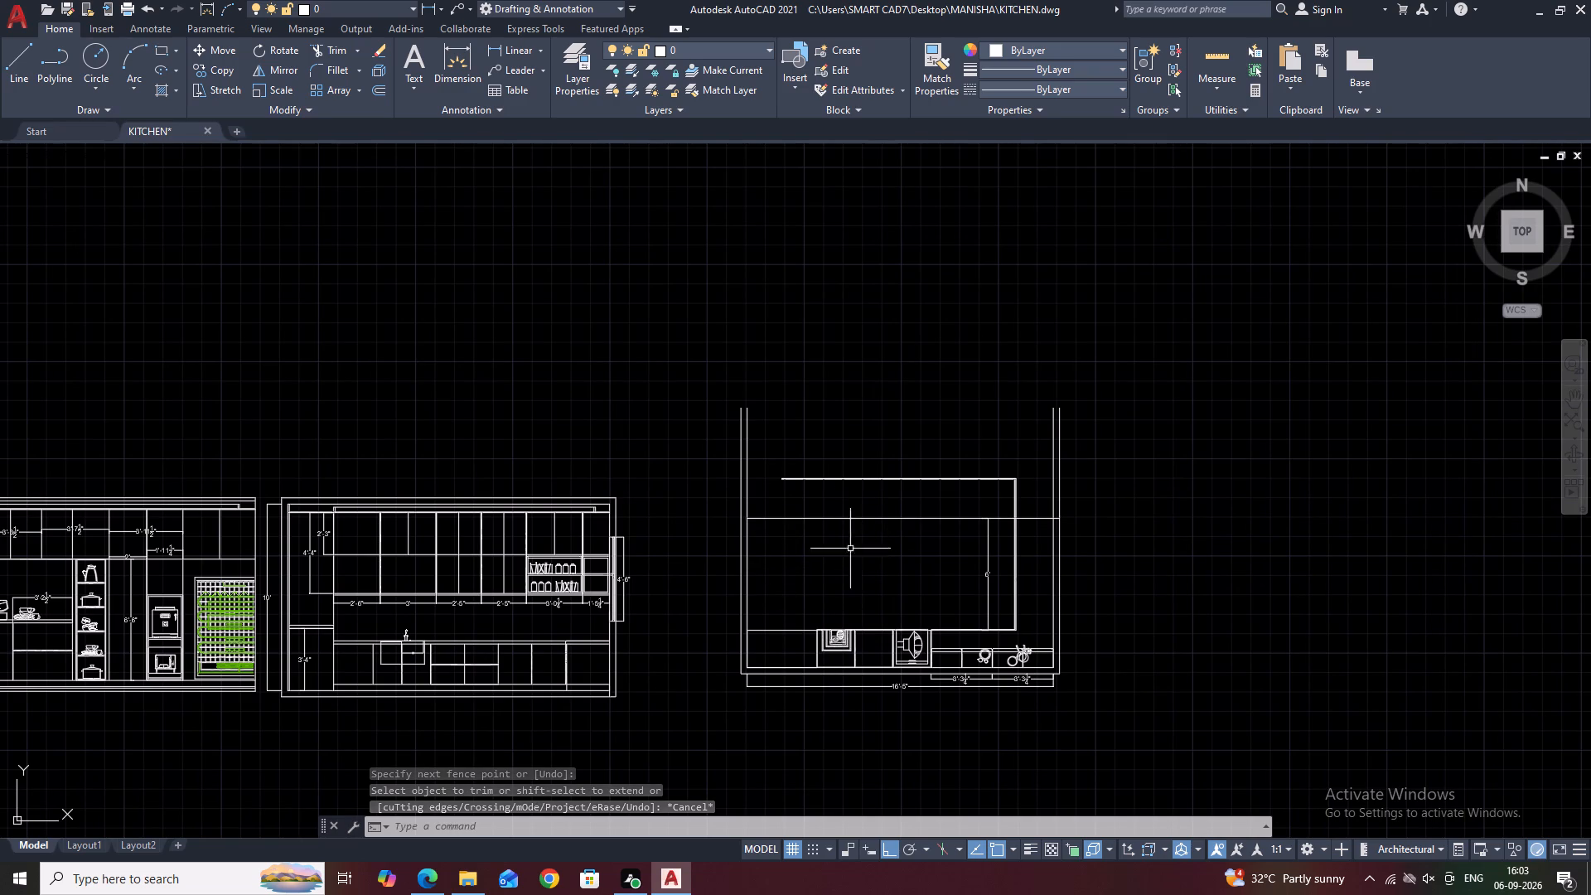
middle_drag(851, 526, 766, 573)
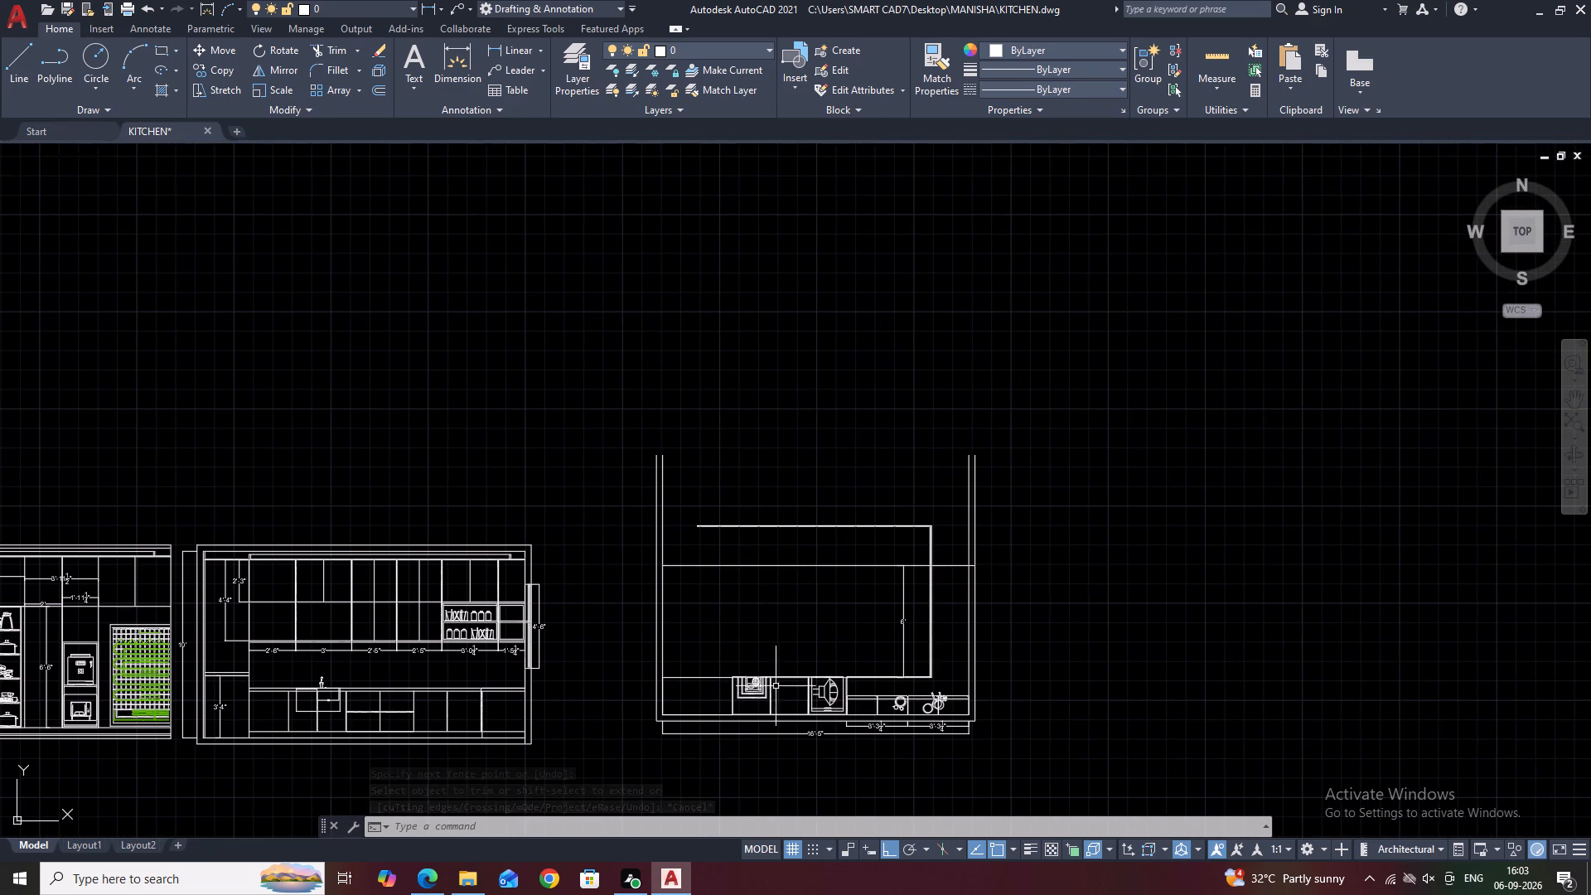
middle_drag(775, 686, 856, 602)
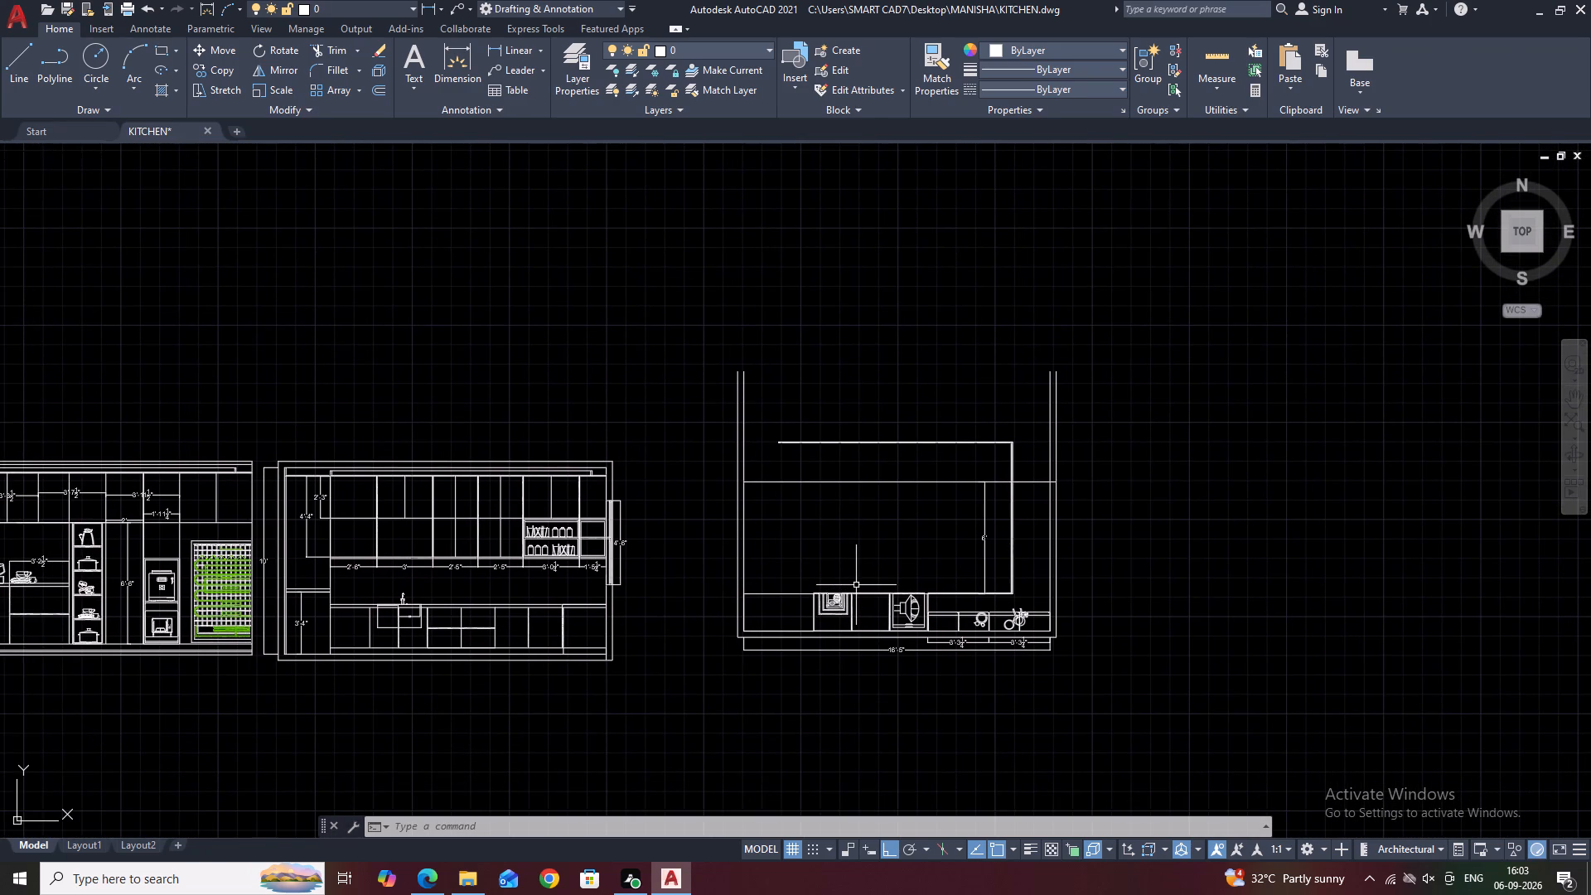
scroll(786, 620, up, 2)
middle_drag(805, 642, 857, 593)
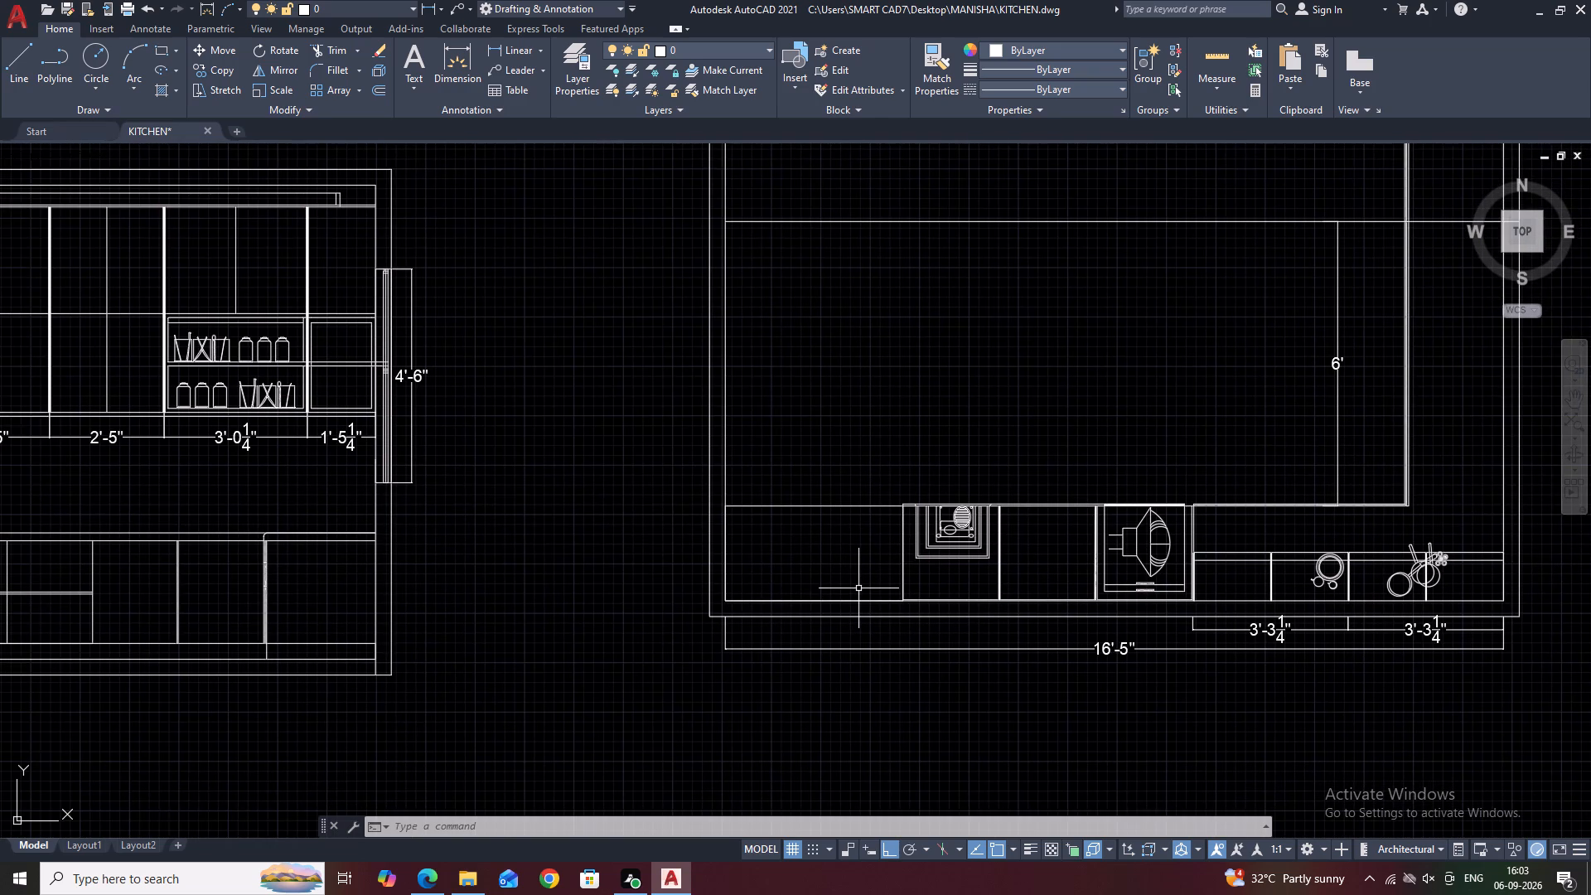
key(r)
key(e)
text(C)
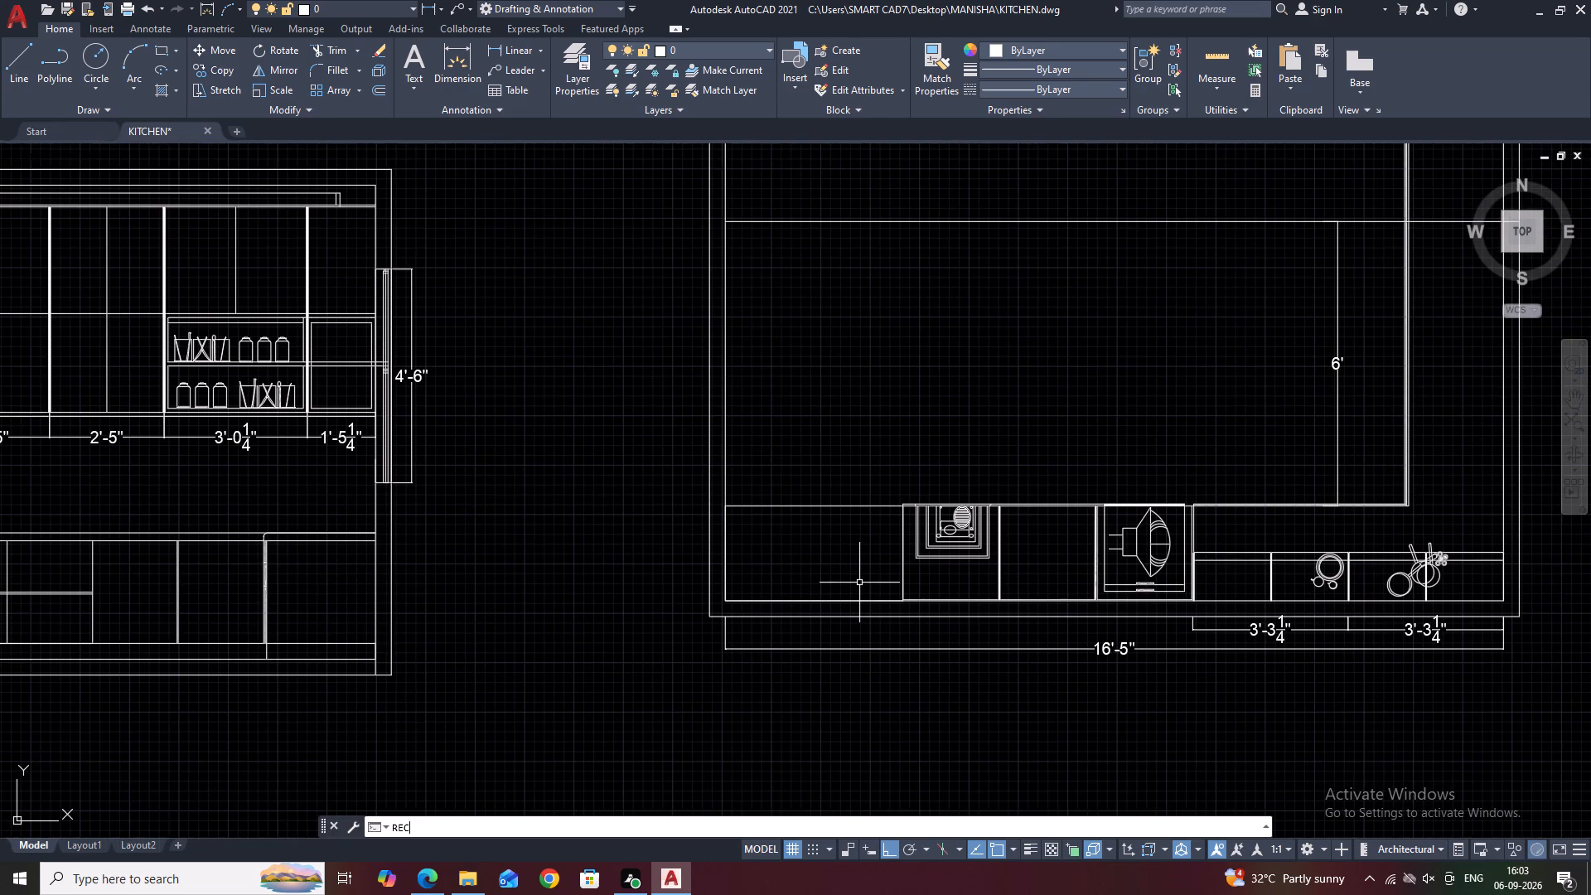
key(space)
scroll(780, 530, up, 3)
click(709, 406)
scroll(801, 503, down, 2)
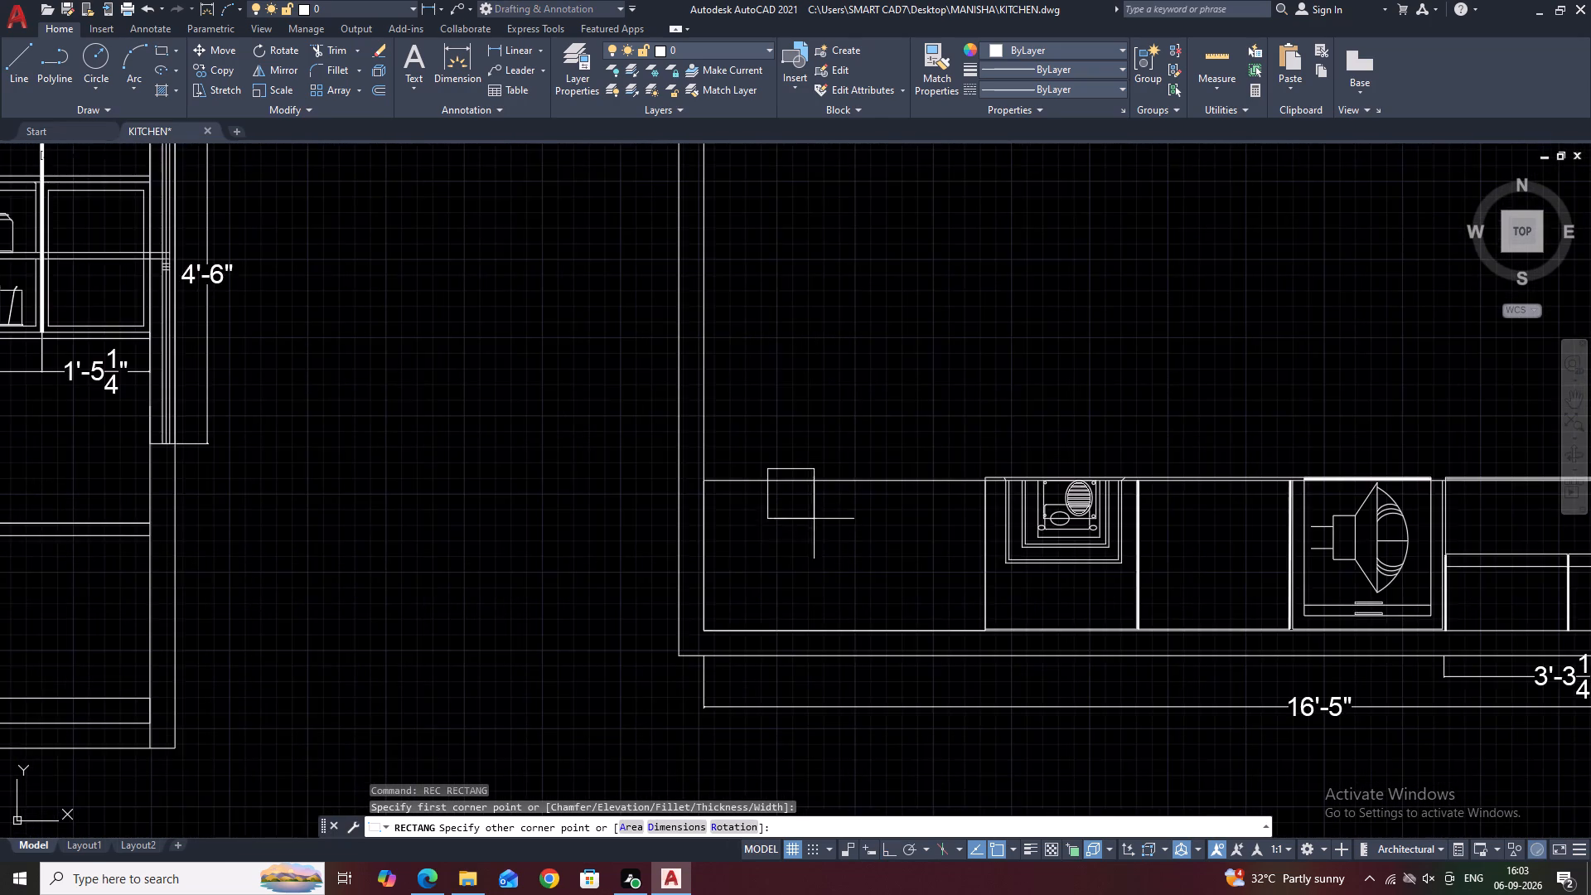
scroll(874, 563, down, 1)
click(912, 574)
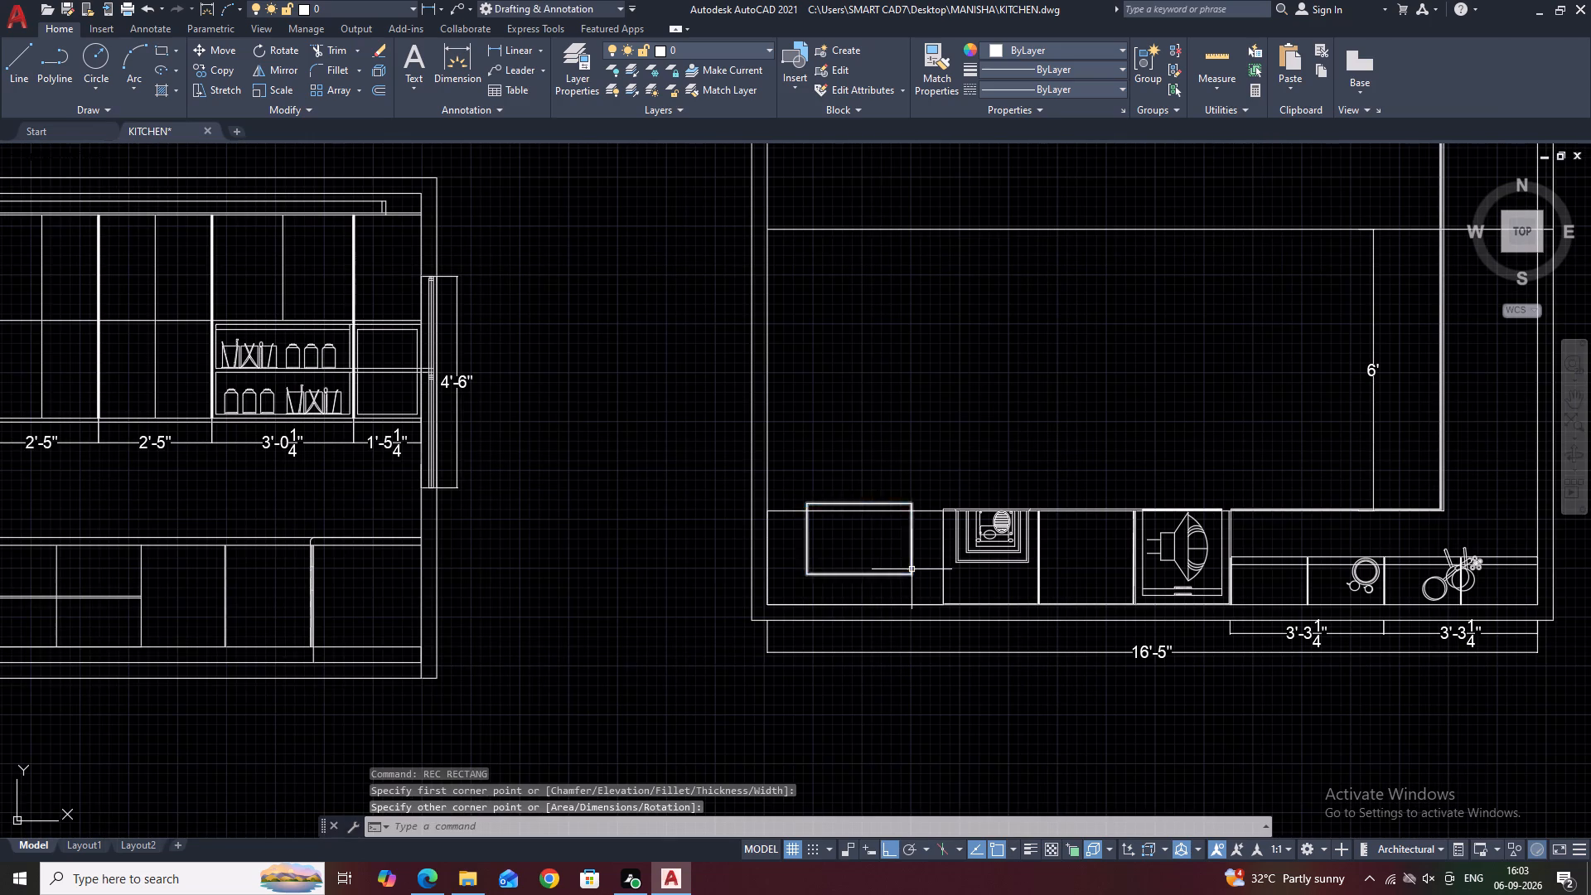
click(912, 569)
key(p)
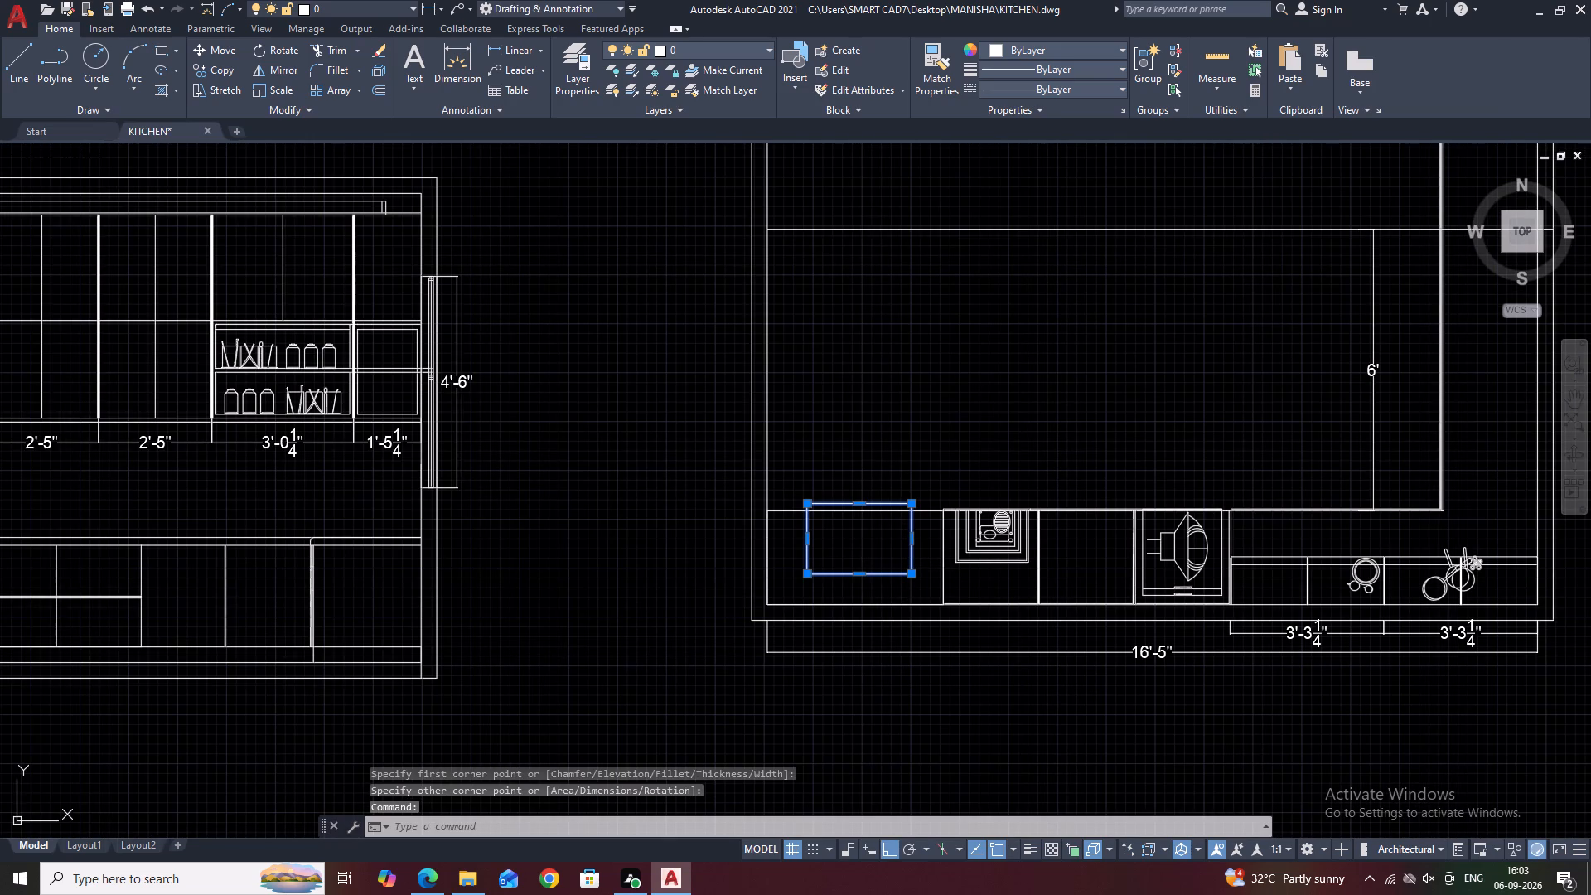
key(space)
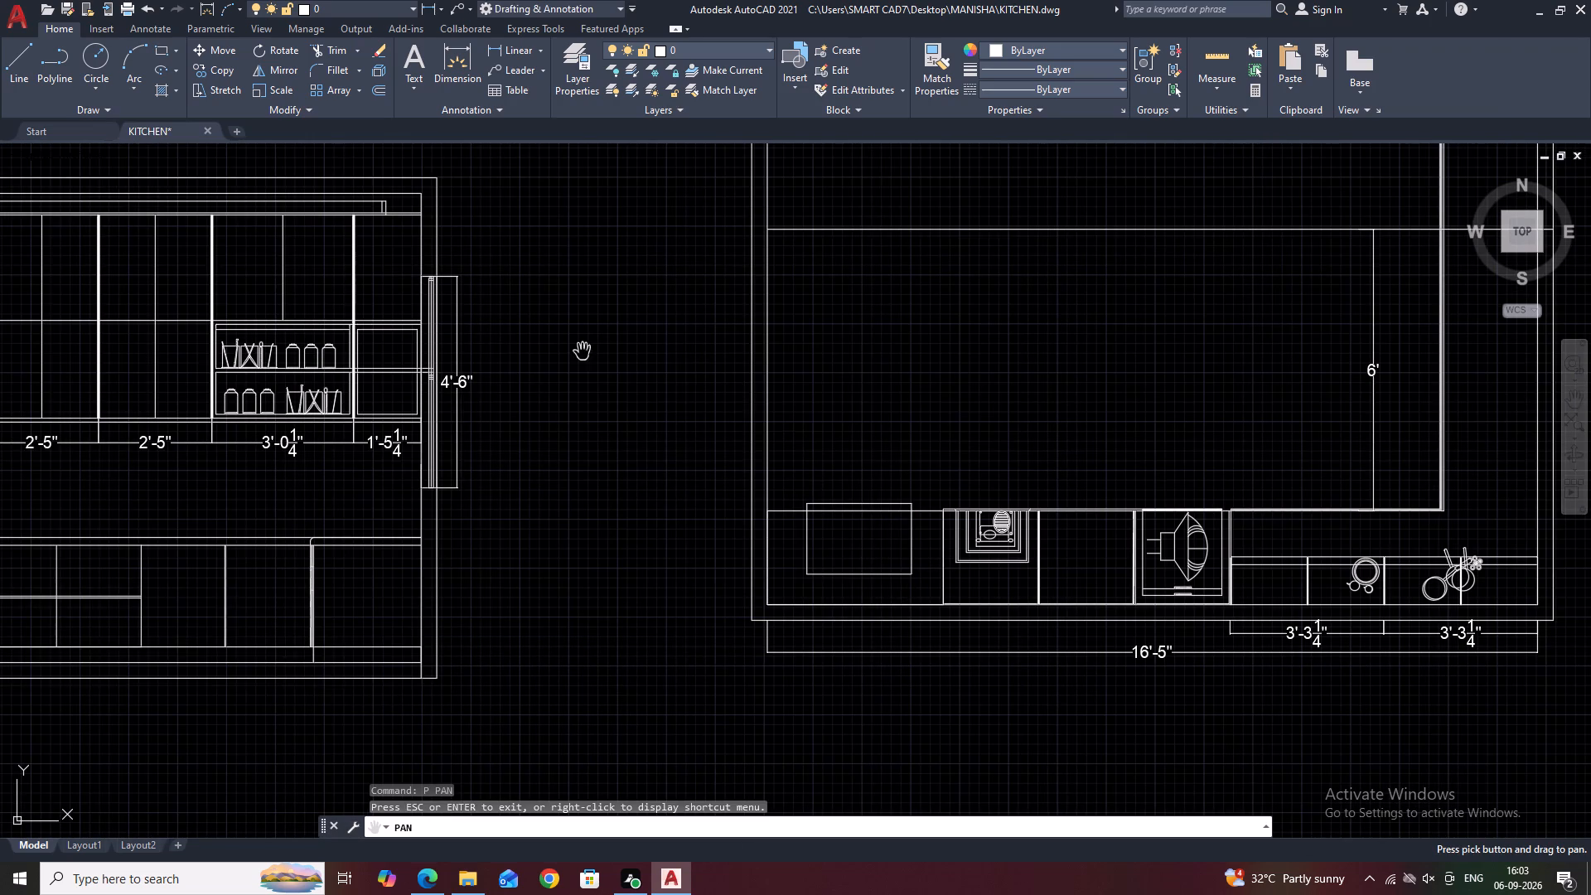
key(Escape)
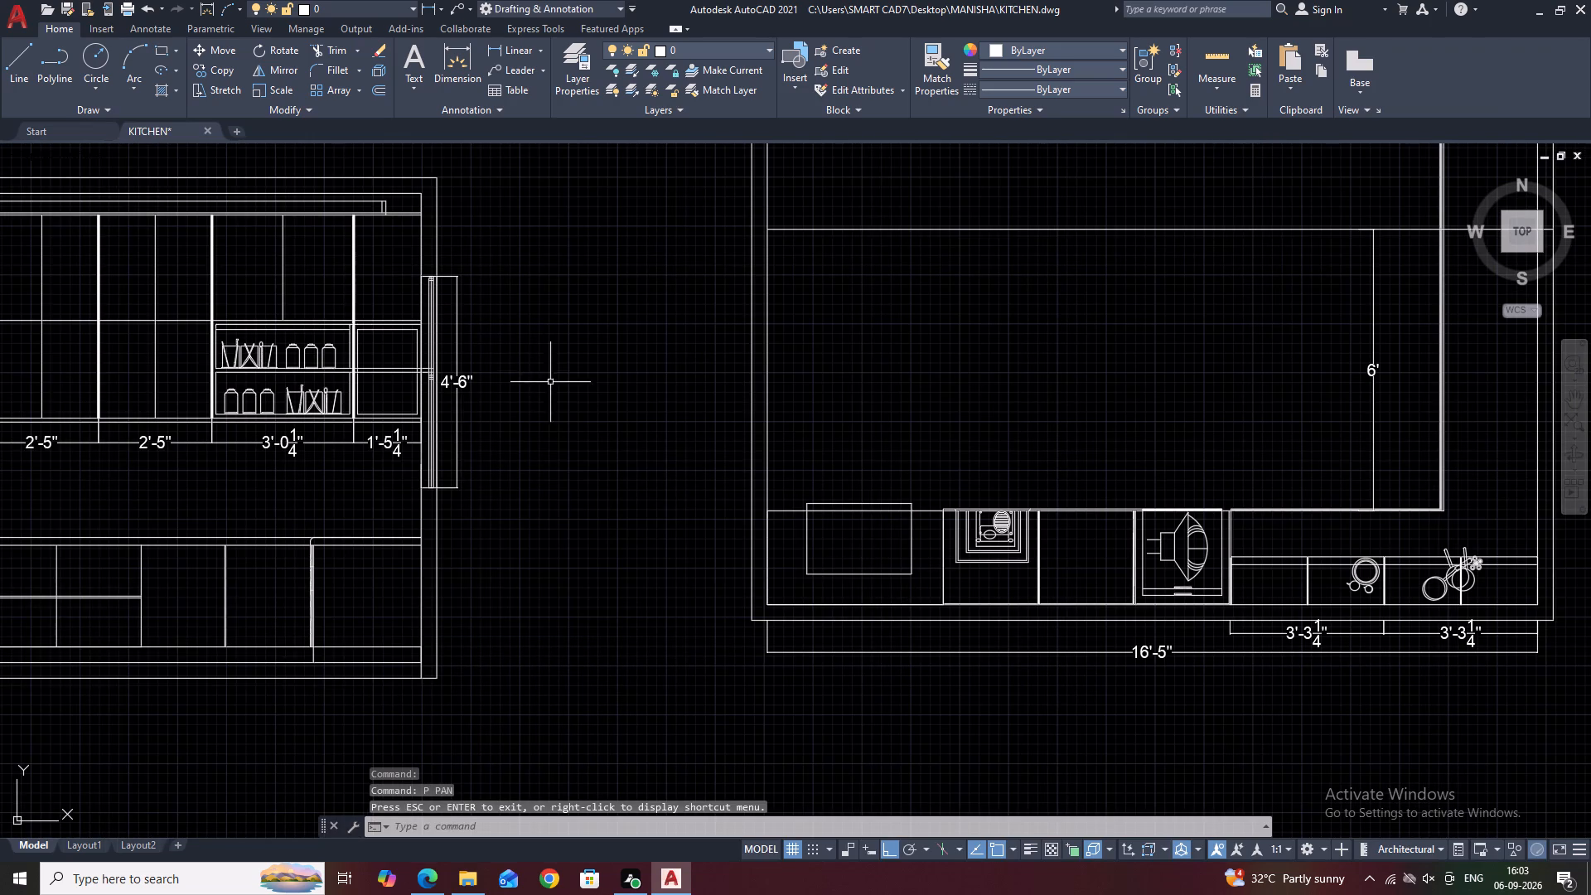
Set the new rectangle's global width to 0.5", then increase it to 1".
click(868, 559)
click(844, 590)
key(p)
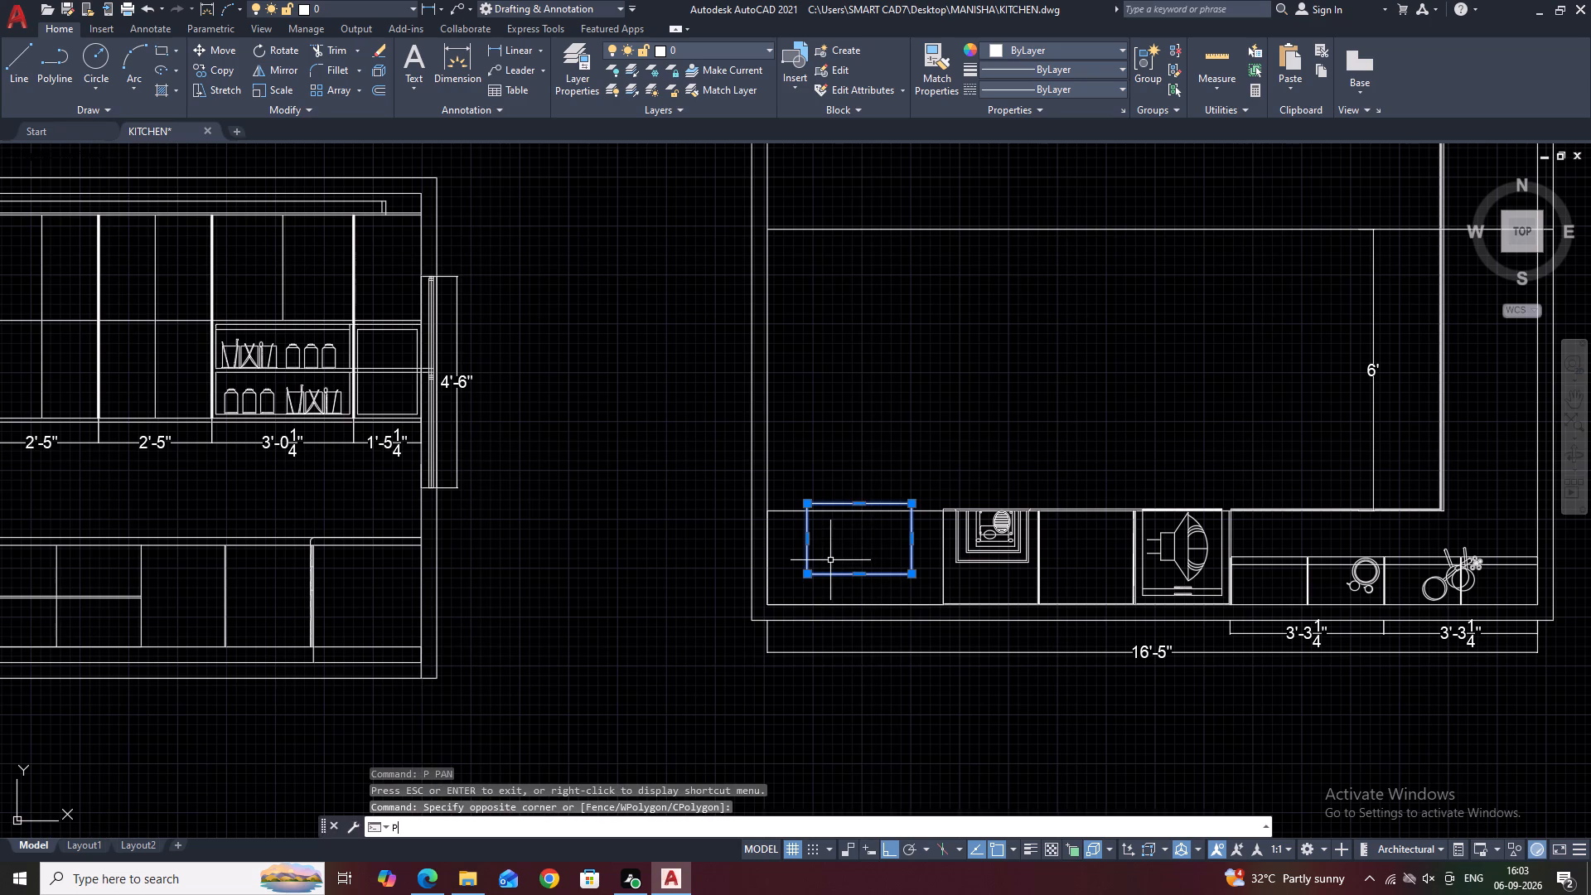
key(r)
key(space)
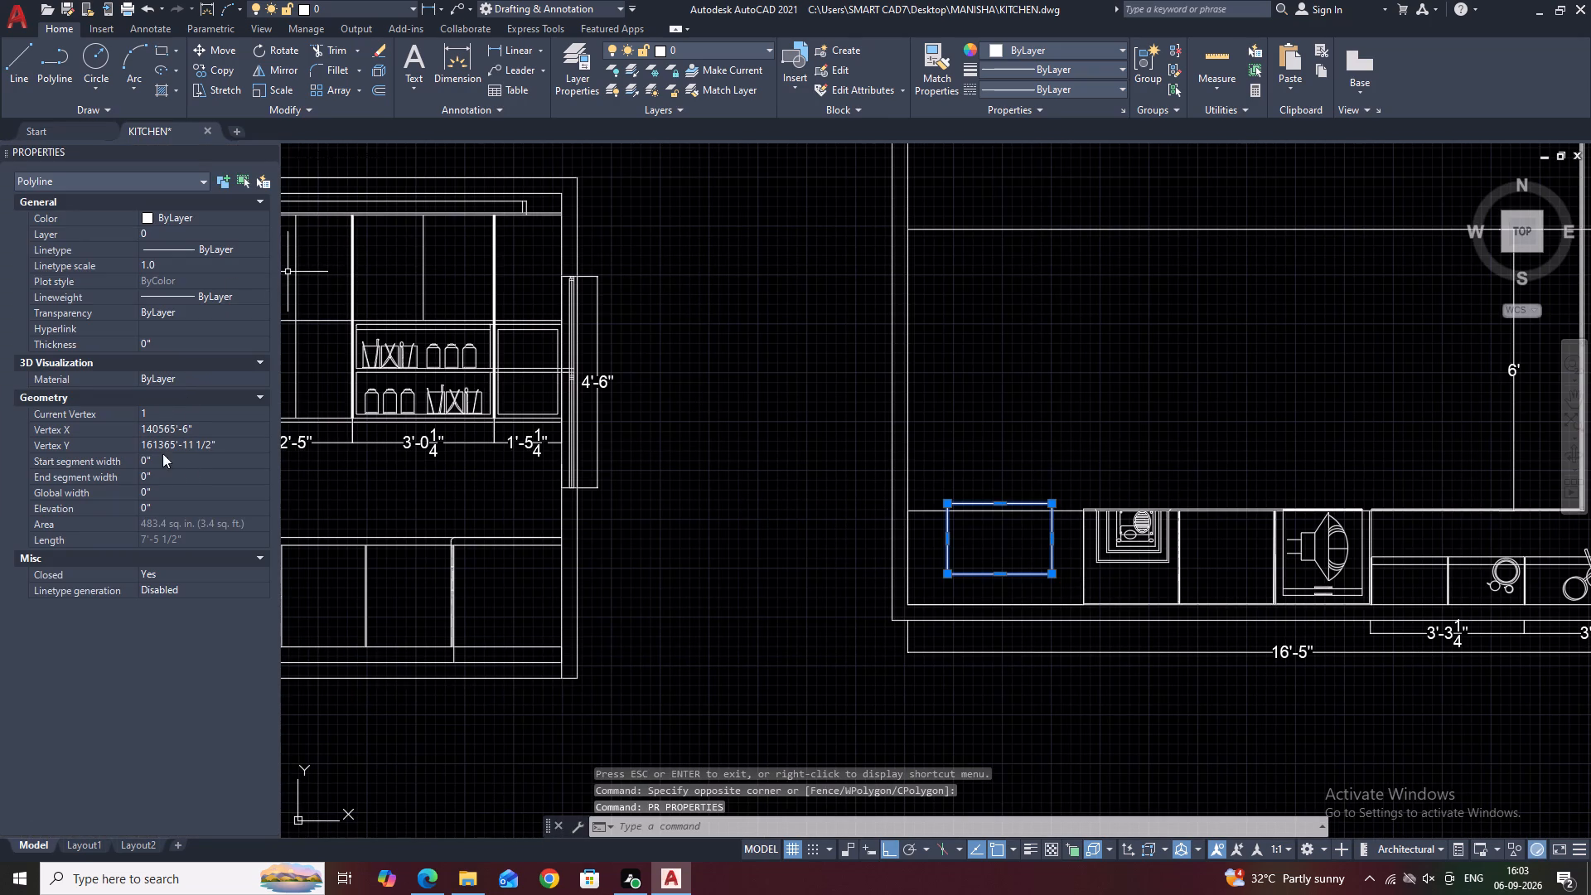
click(173, 490)
text(0.)
key(5)
key(Return)
key(Return)
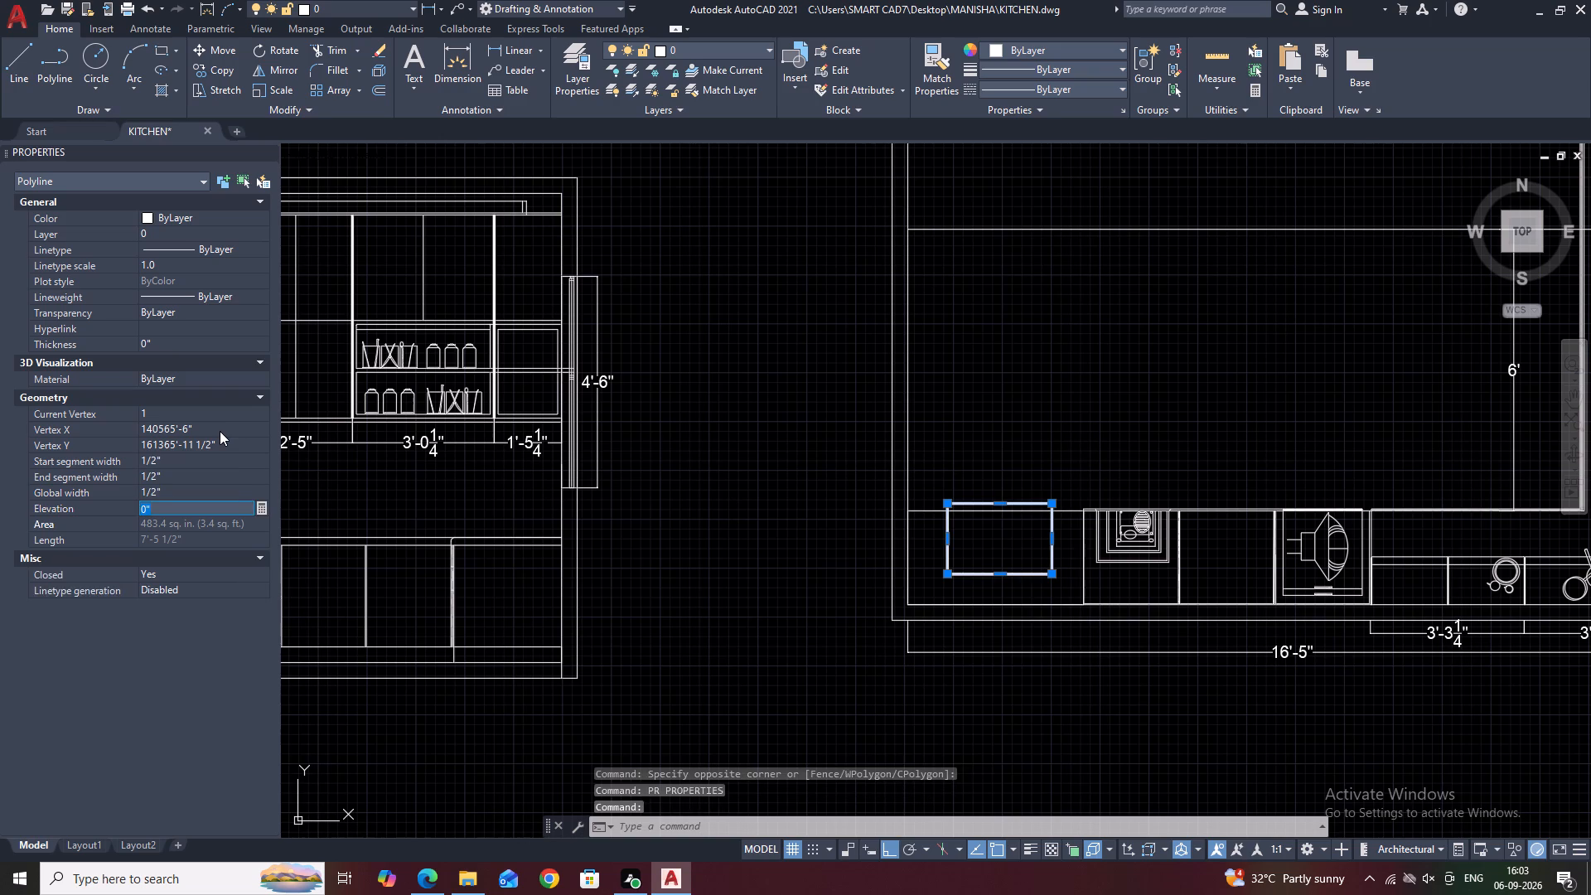
click(187, 482)
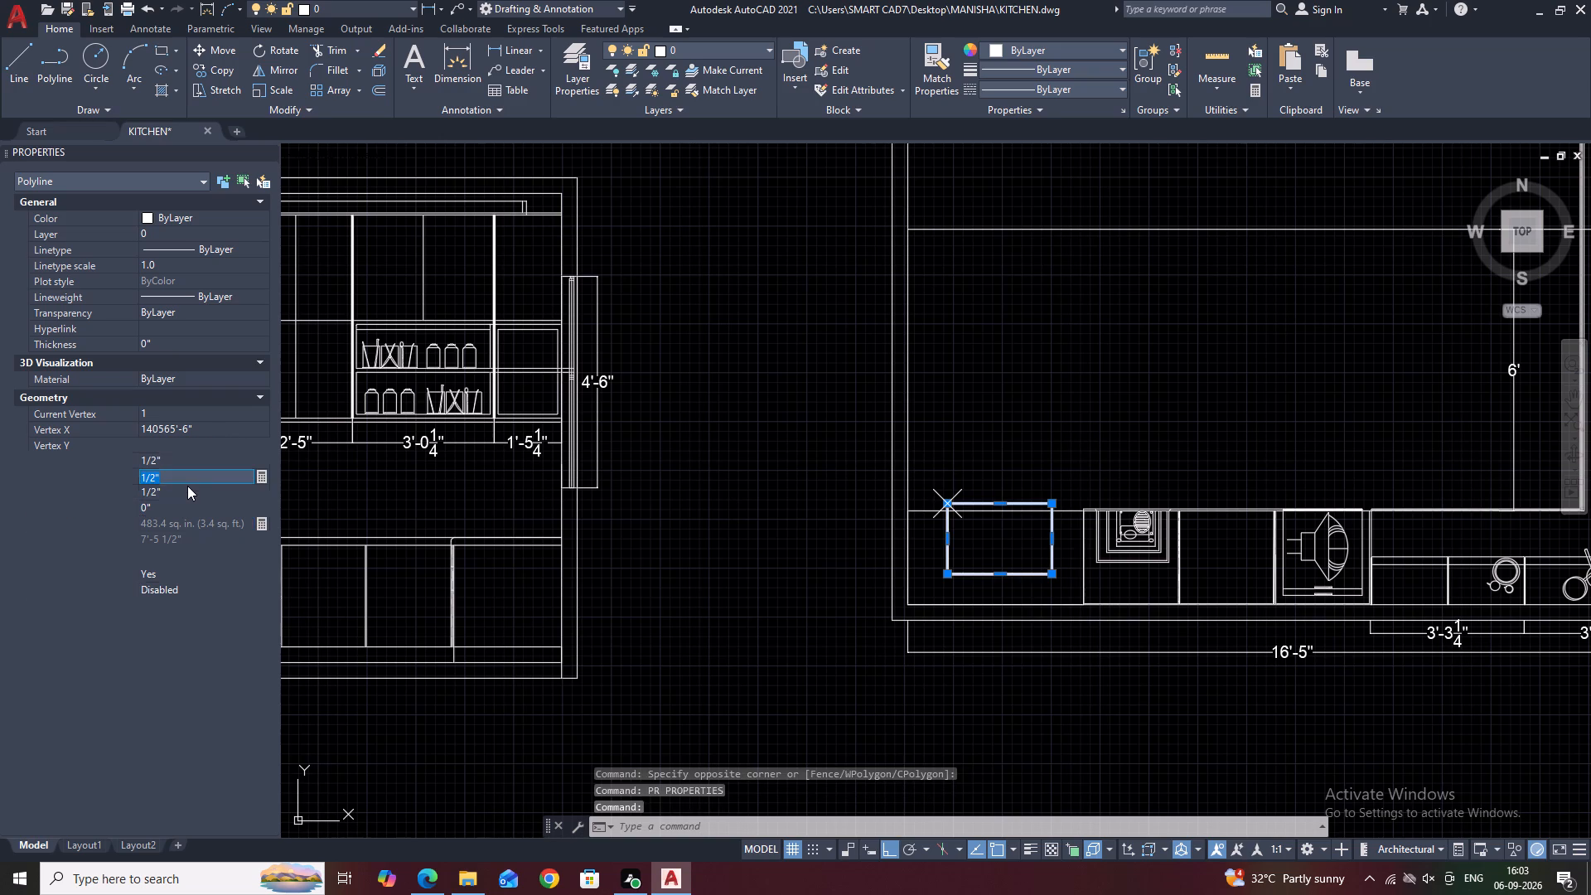
click(196, 491)
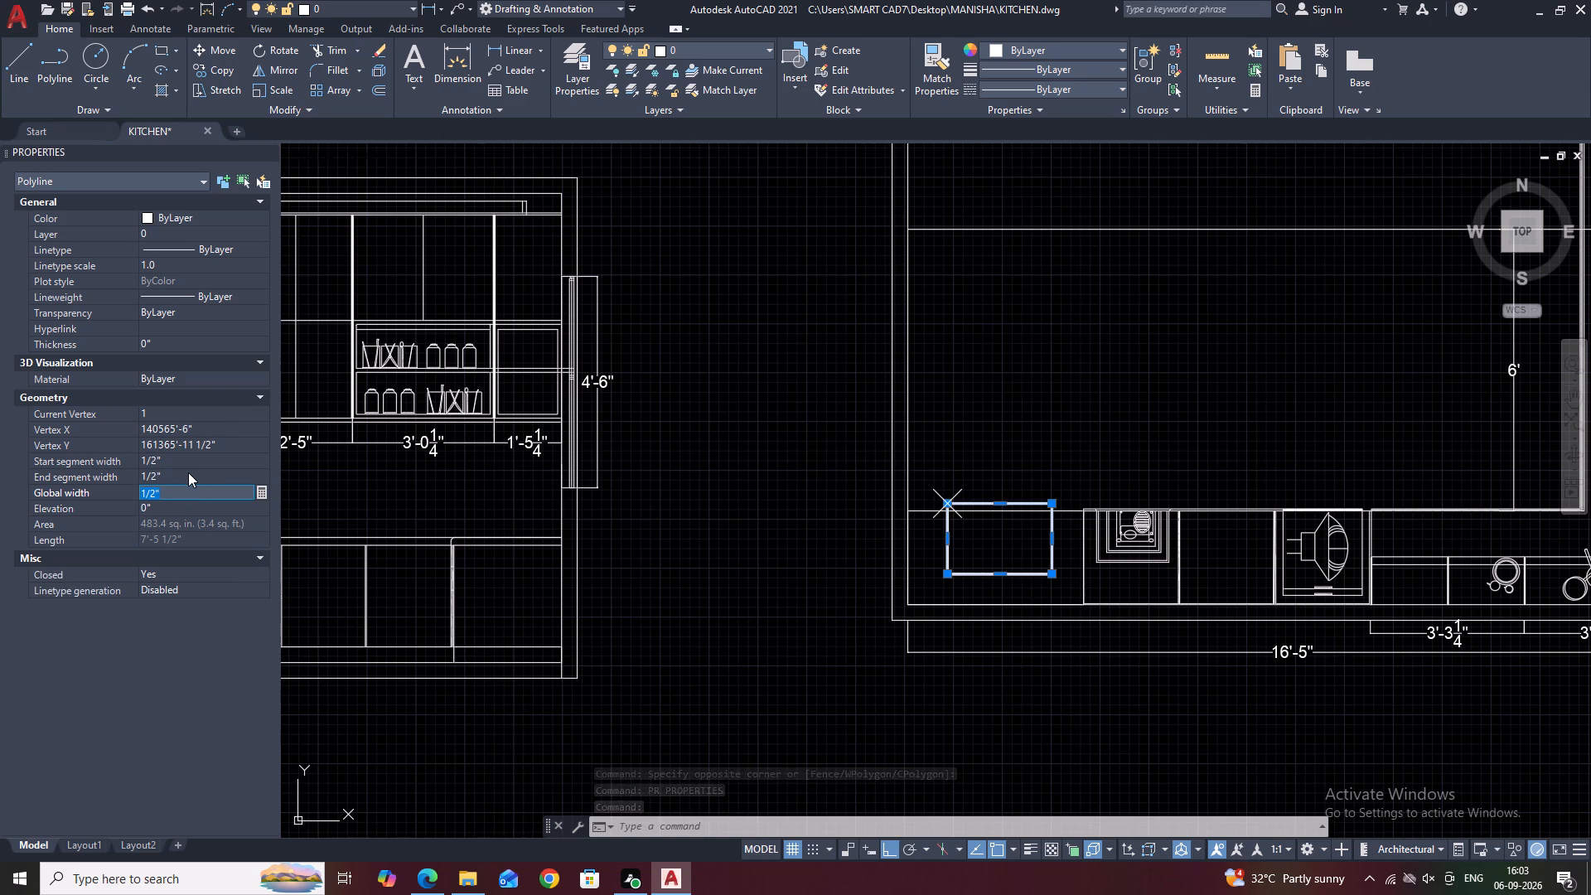
key(1)
key(Return)
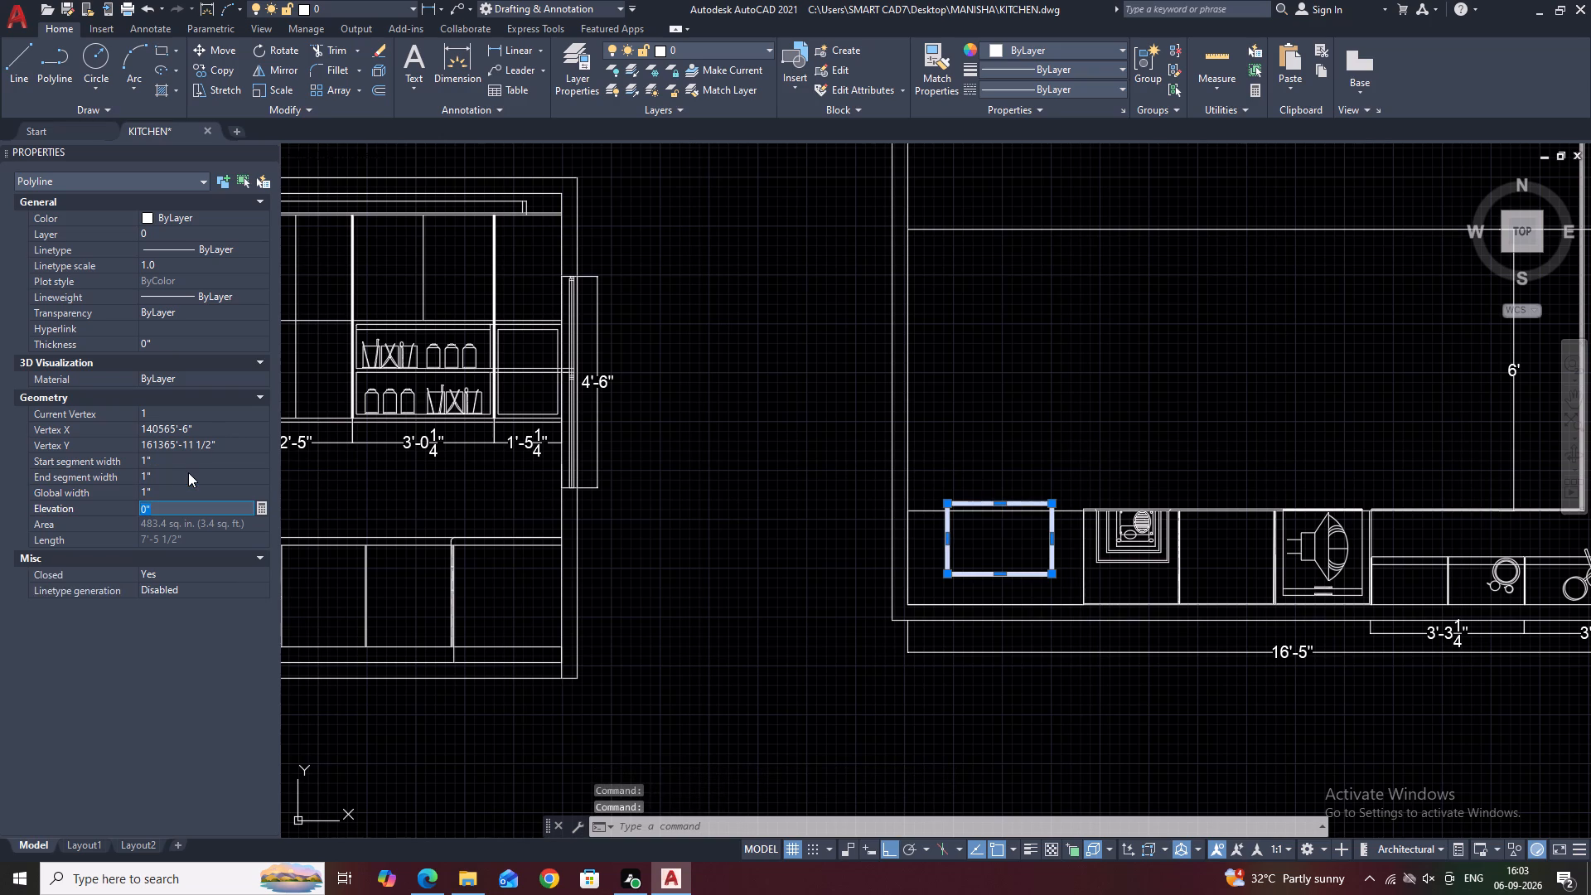
click(267, 149)
Move the thick rectangle straight down so its upper side lies on the leftmost counter section's front edge line.
scroll(824, 583, up, 2)
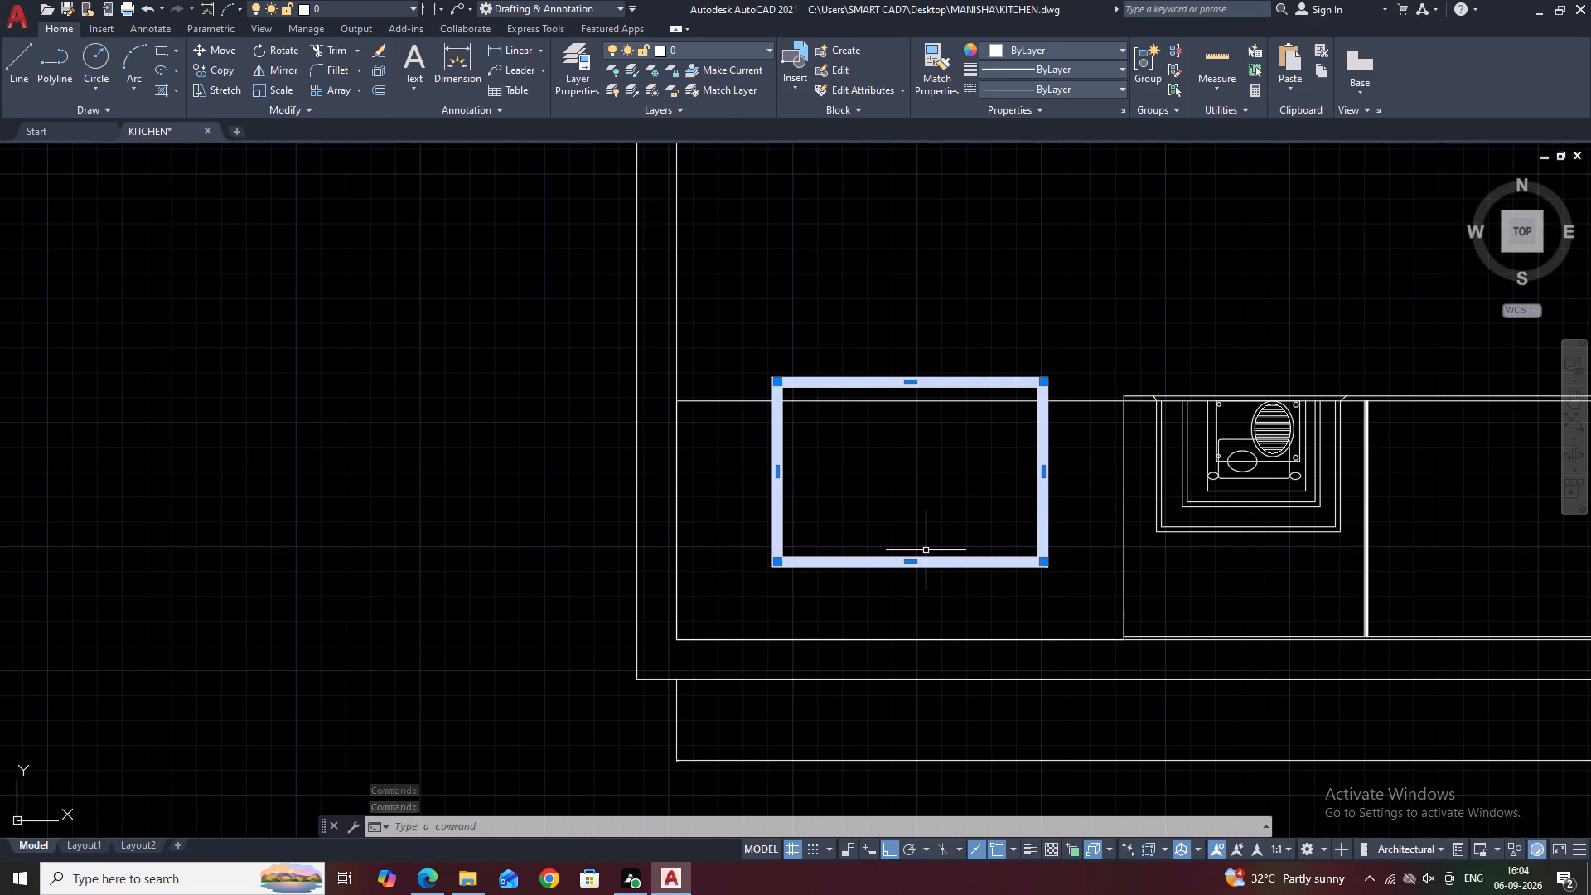
key(m)
key(space)
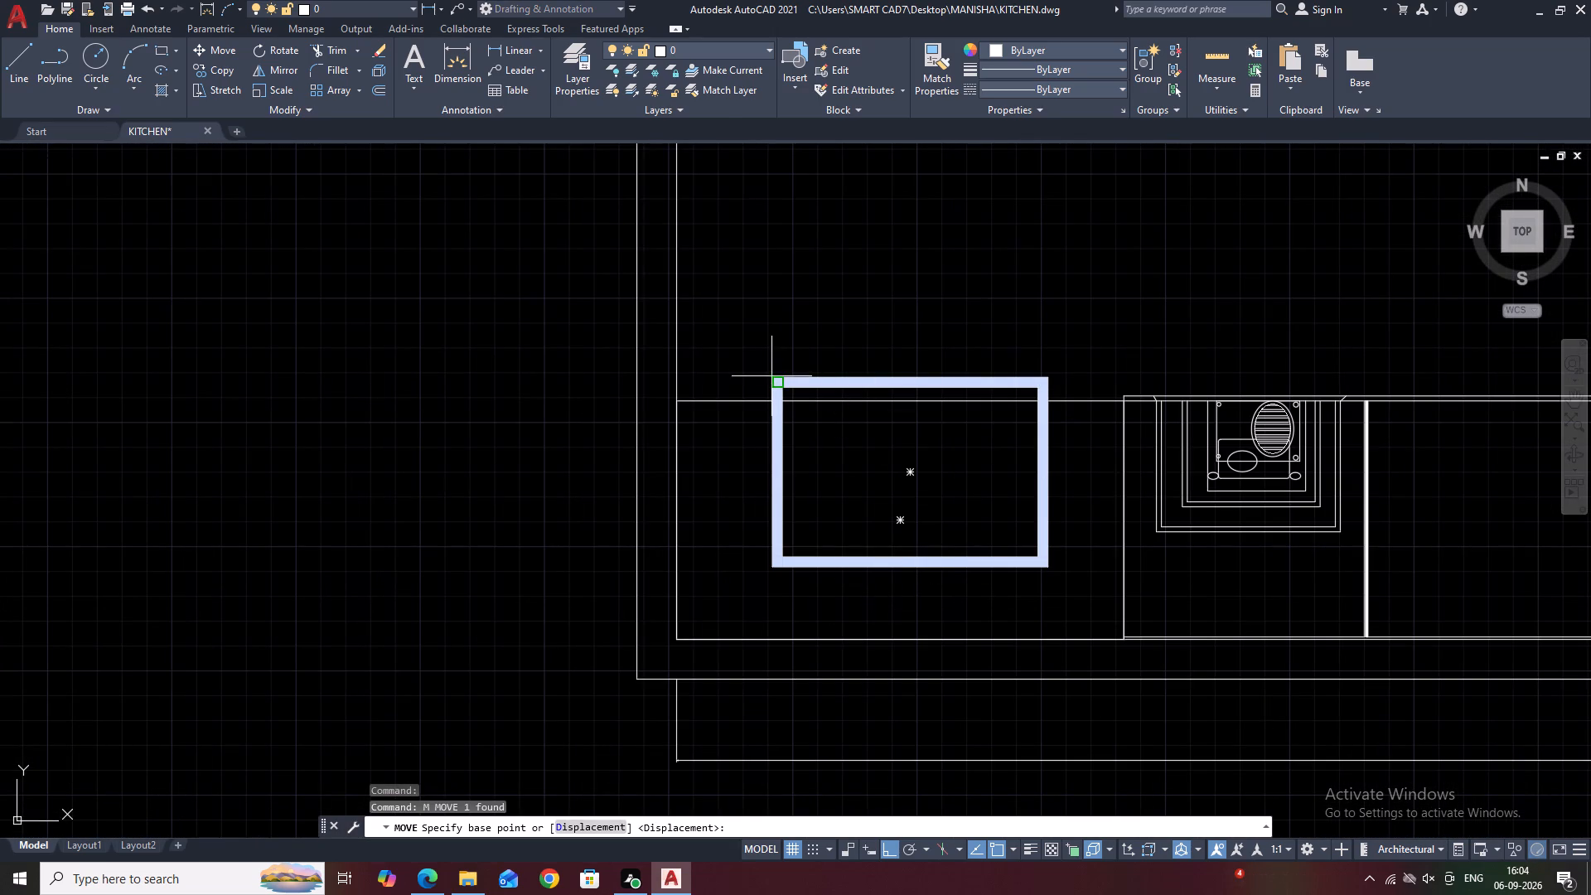
click(772, 377)
click(780, 409)
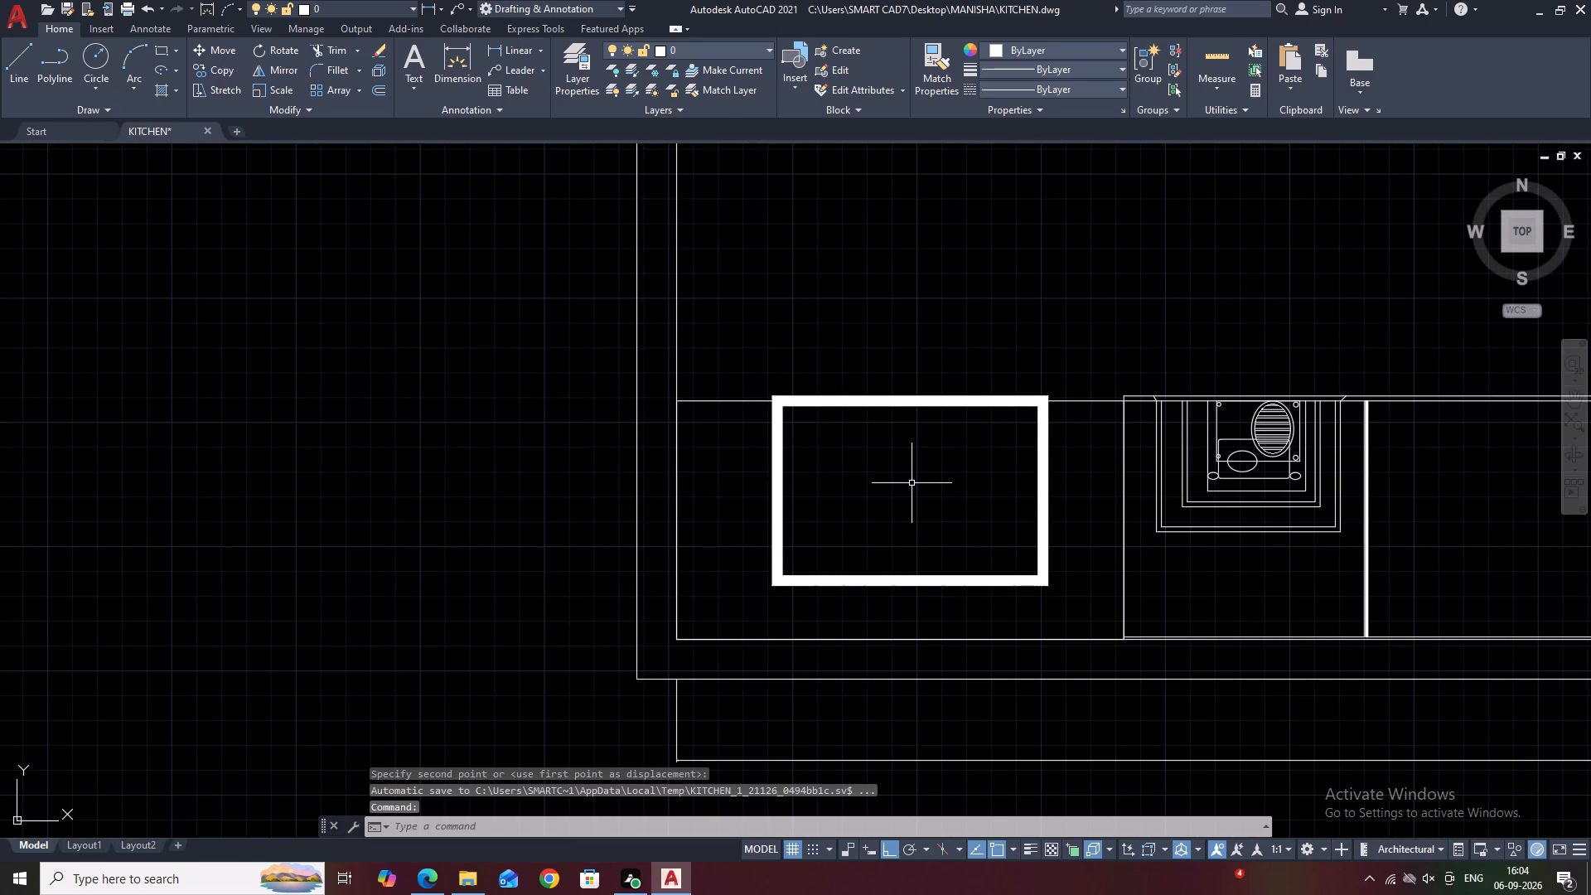
middle_drag(967, 510, 850, 474)
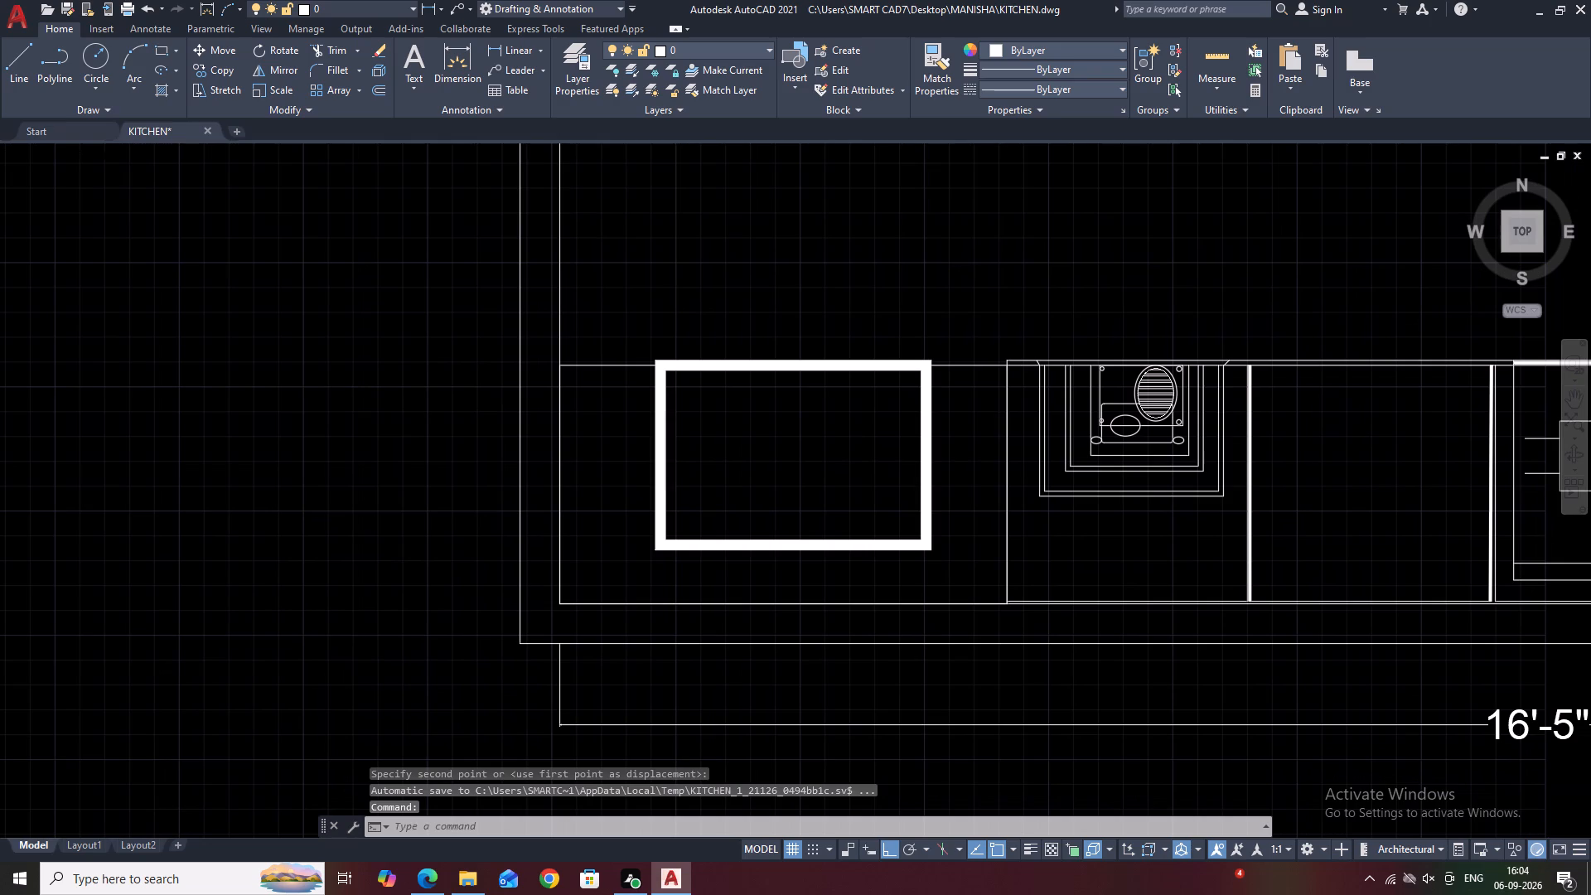
Draw a thin rectangle over the thick rectangle, starting slightly outside its upper-left corner and extending past its upper and lower sides.
text(REC)
key(space)
scroll(699, 351, up, 2)
click(567, 314)
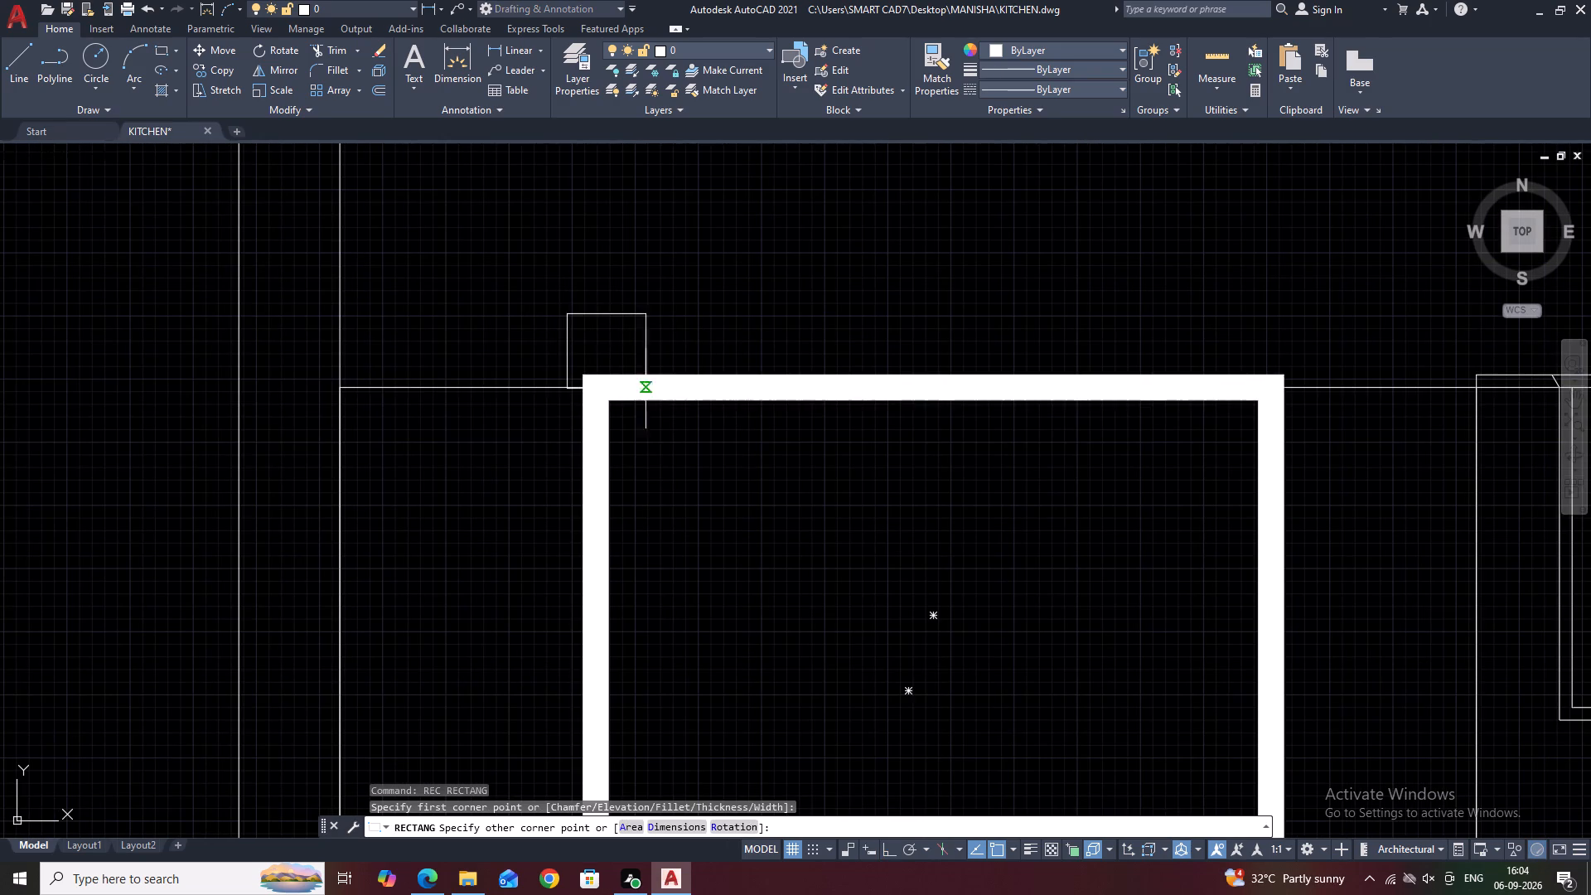
scroll(690, 438, down, 1)
scroll(1036, 757, up, 1)
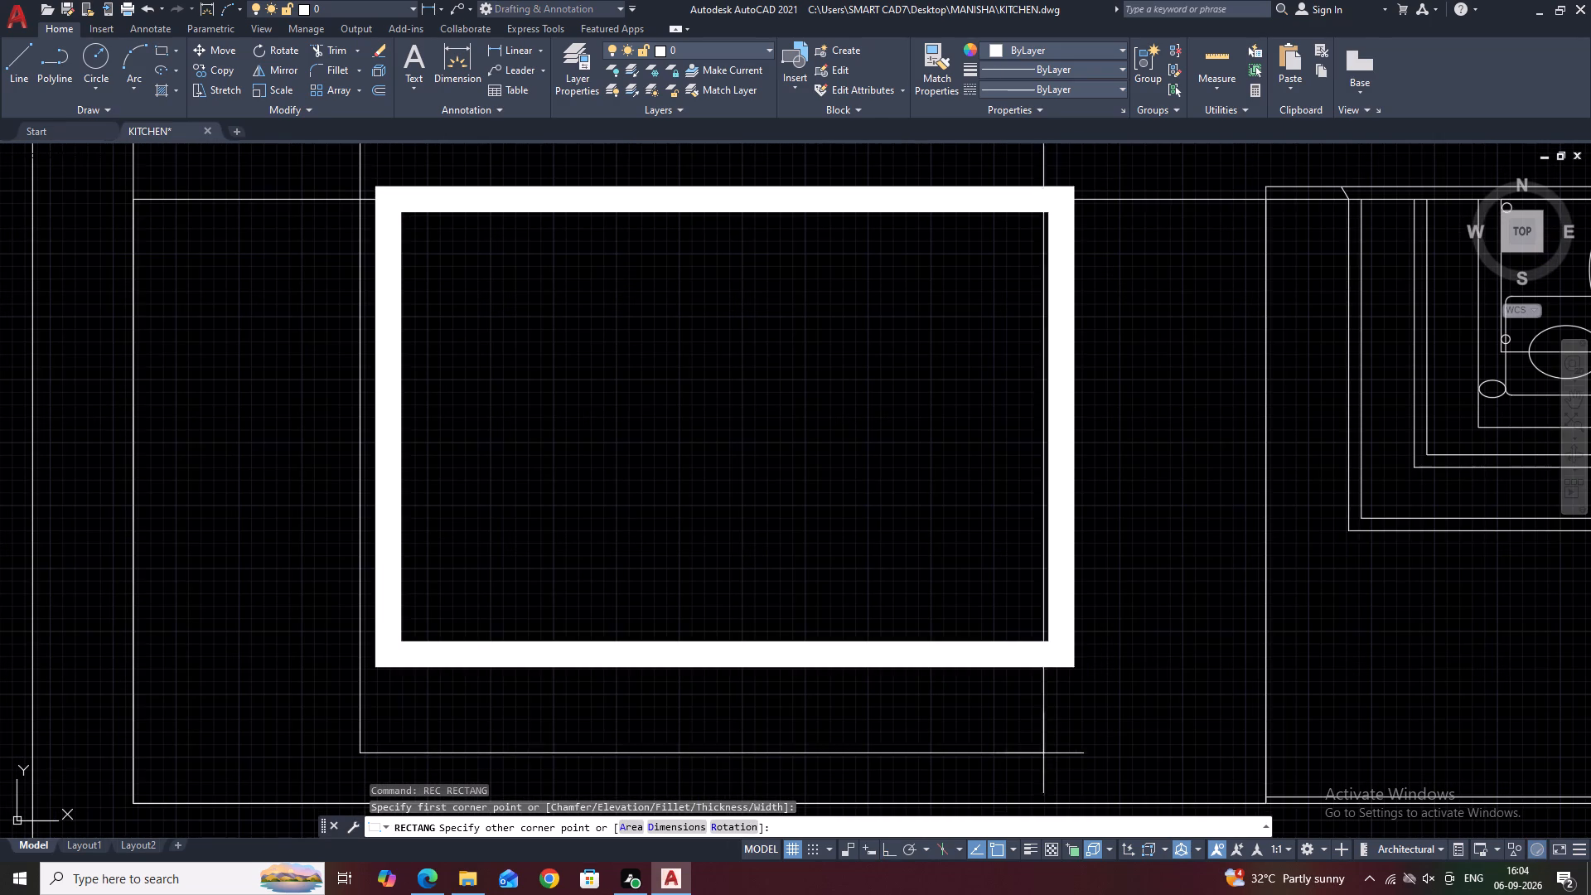
click(1052, 750)
middle_drag(861, 599, 933, 599)
scroll(933, 599, down, 2)
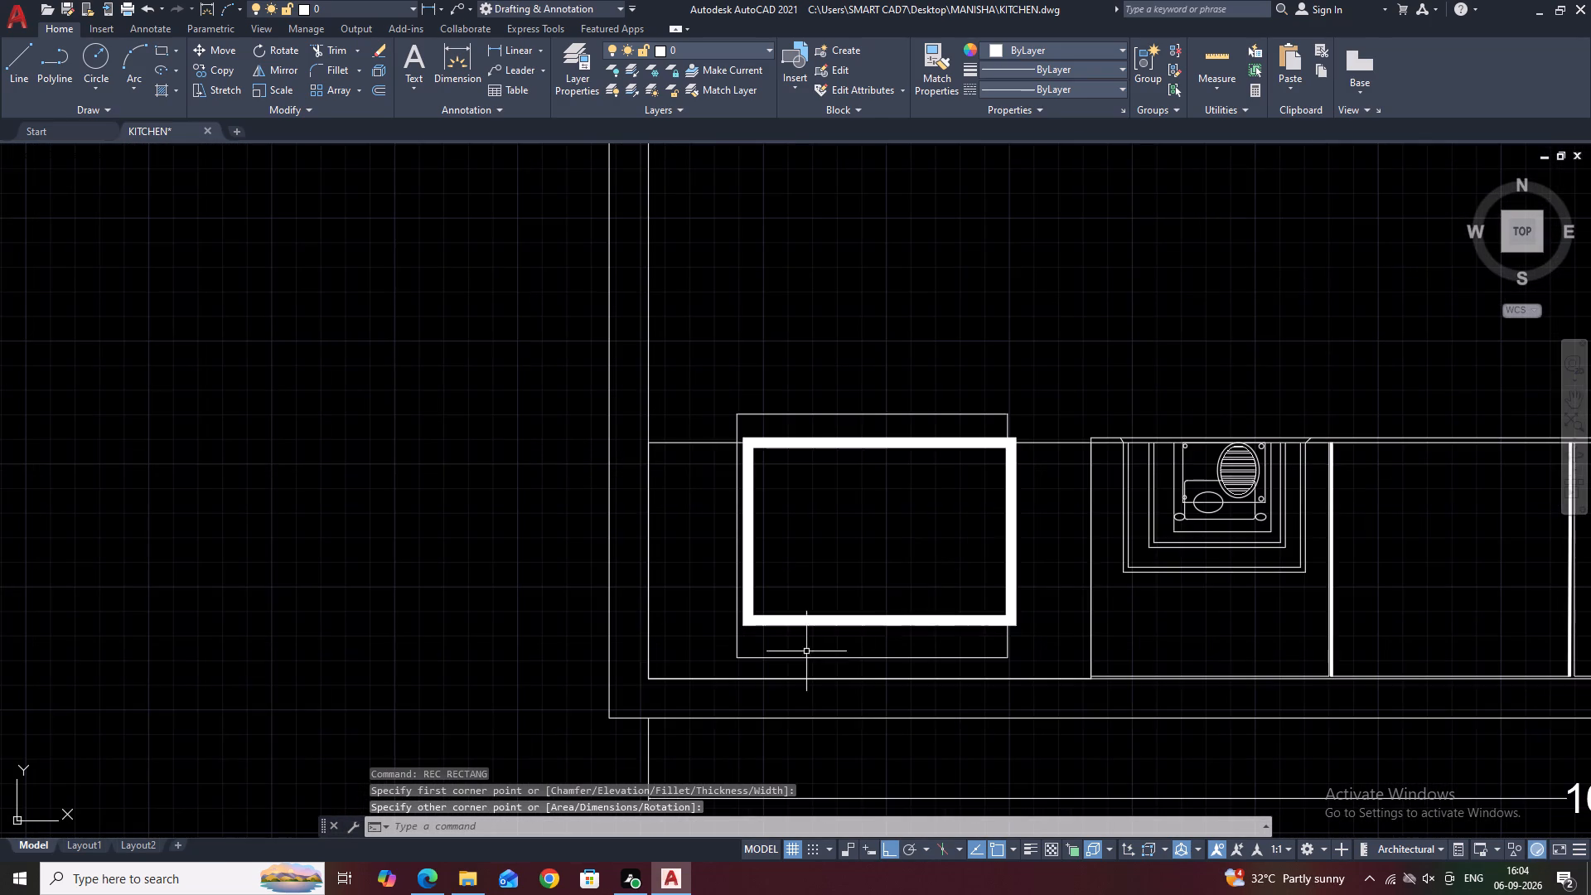
Stretch the thin rectangle's left side inward onto the centreline of the thick rectangle's left side.
scroll(747, 636, up, 2)
drag(748, 648, 740, 643)
click(680, 594)
middle_drag(699, 496, 710, 574)
click(725, 459)
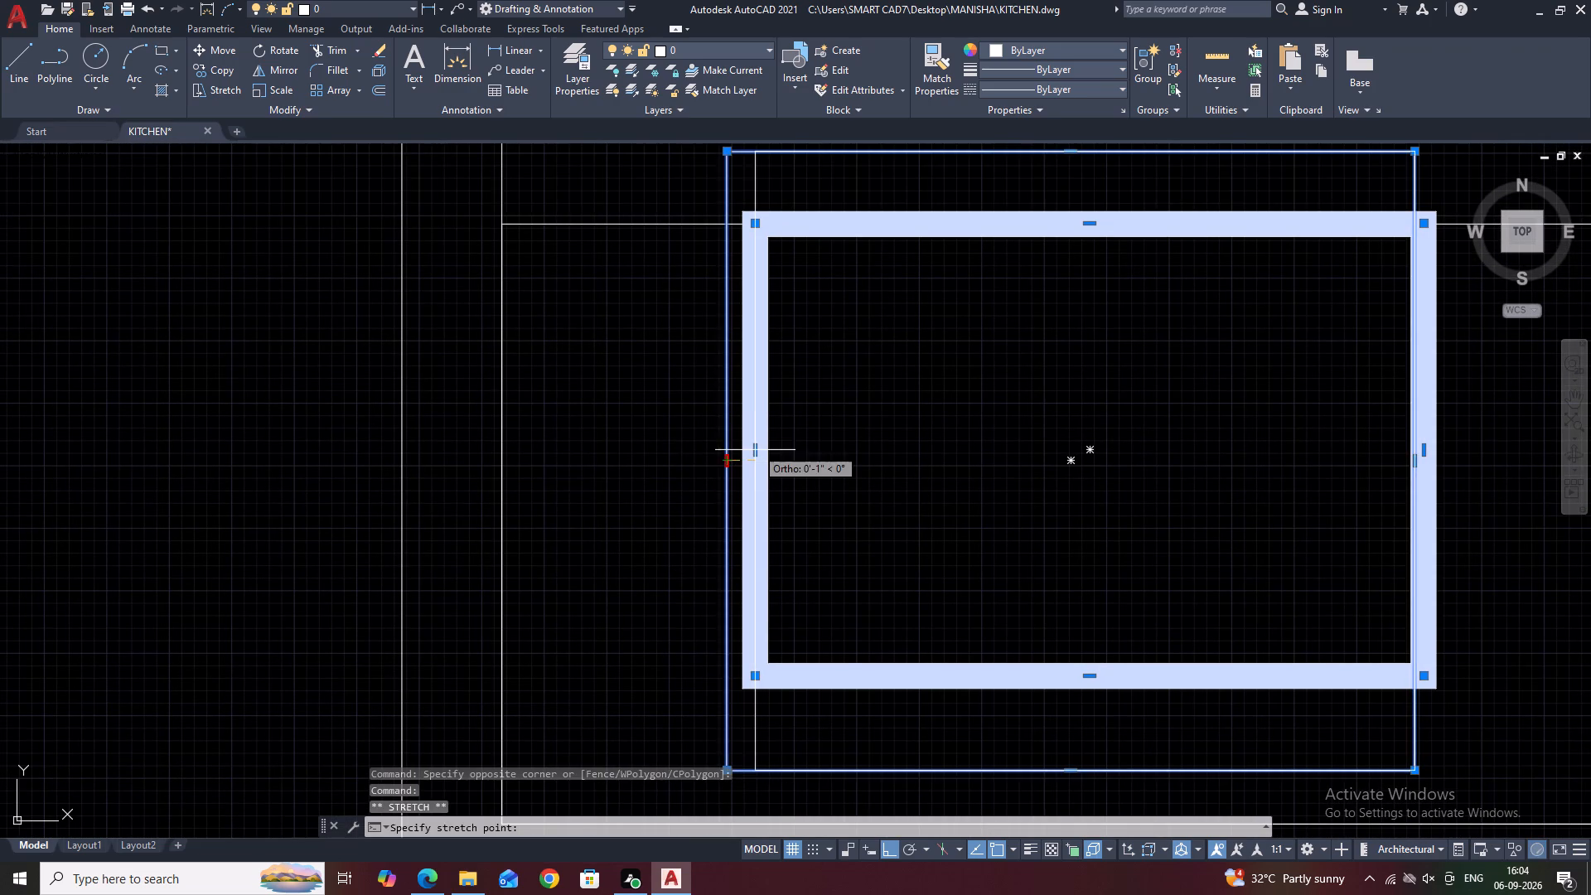
click(757, 447)
scroll(776, 506, down, 2)
key(Escape)
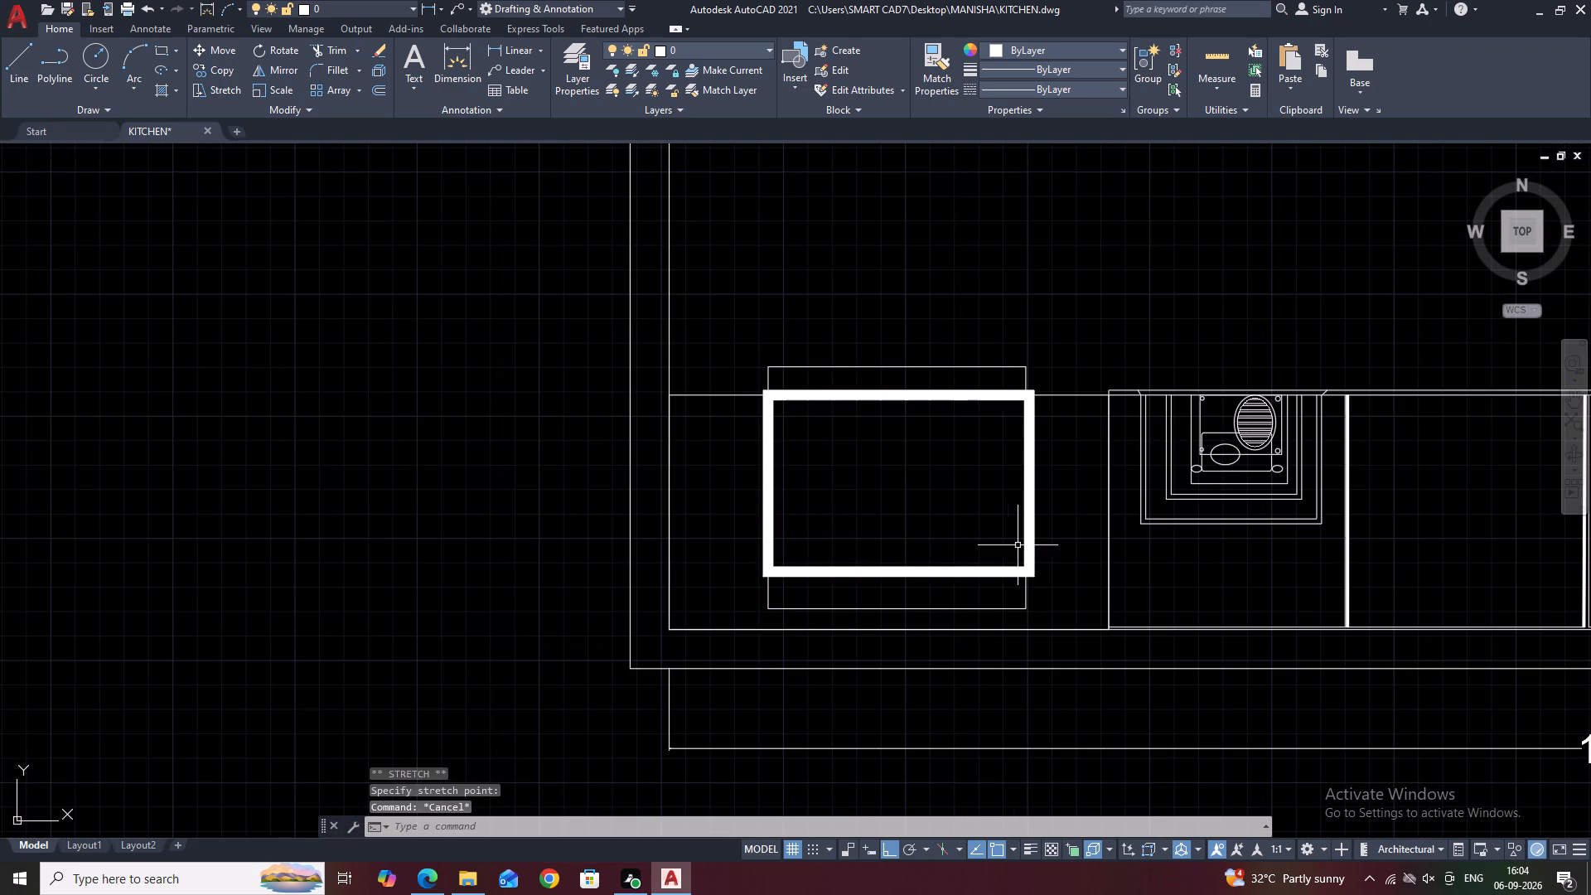
Stretch the thin rectangle's right side outward onto the centreline of the thick rectangle's right side.
scroll(1023, 596, up, 1)
click(1030, 597)
click(1014, 583)
middle_drag(1023, 593, 927, 660)
scroll(931, 496, up, 3)
click(912, 481)
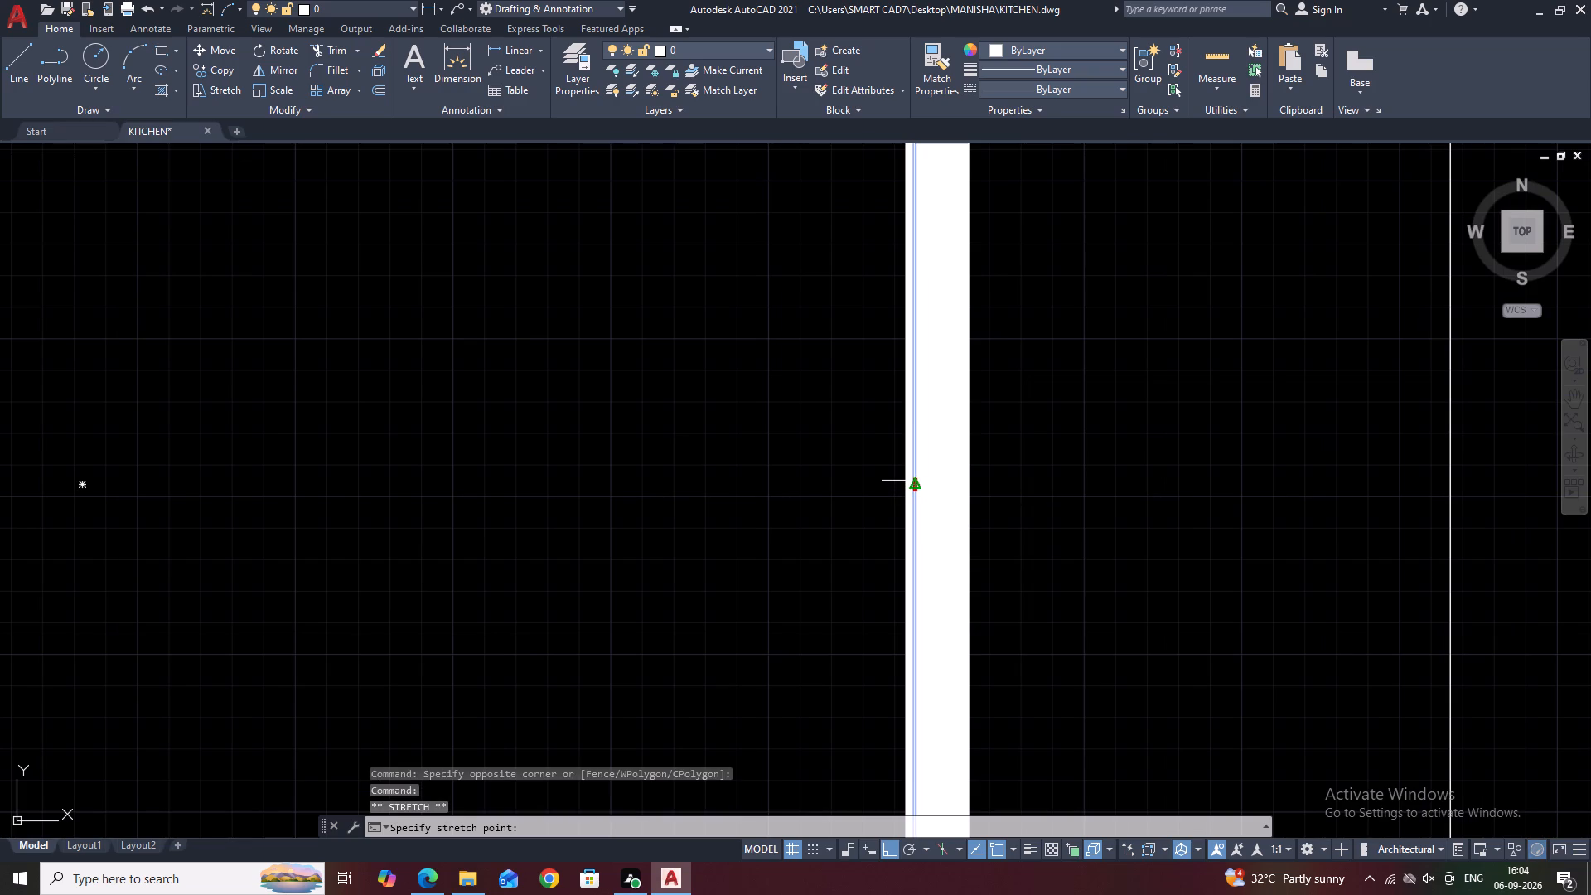
click(933, 481)
scroll(923, 493, down, 4)
key(Escape)
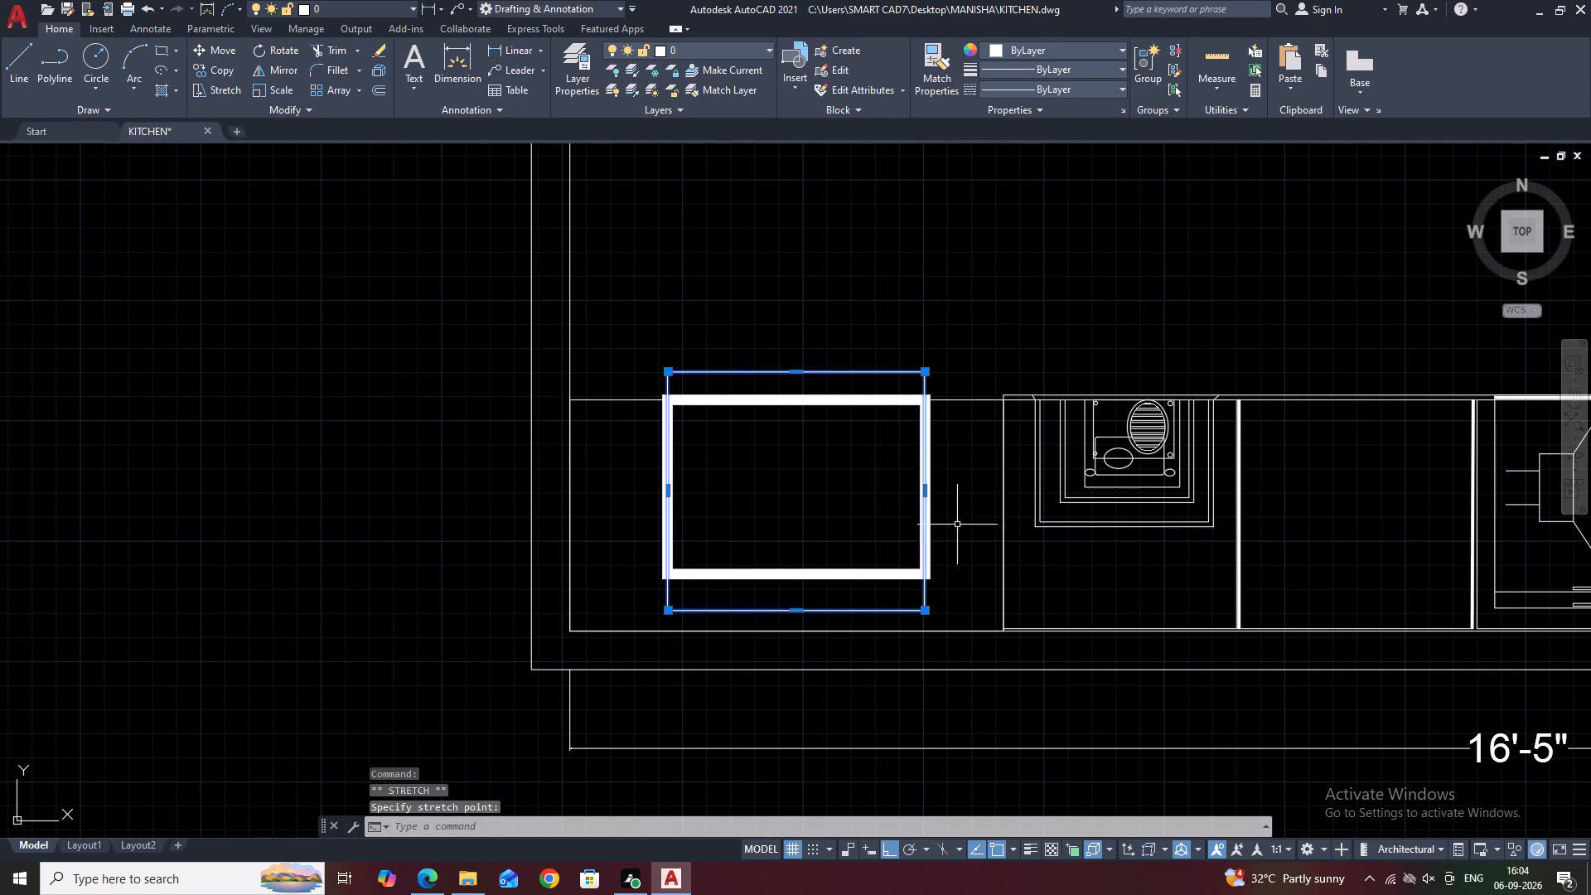
key(Escape)
scroll(863, 483, down, 1)
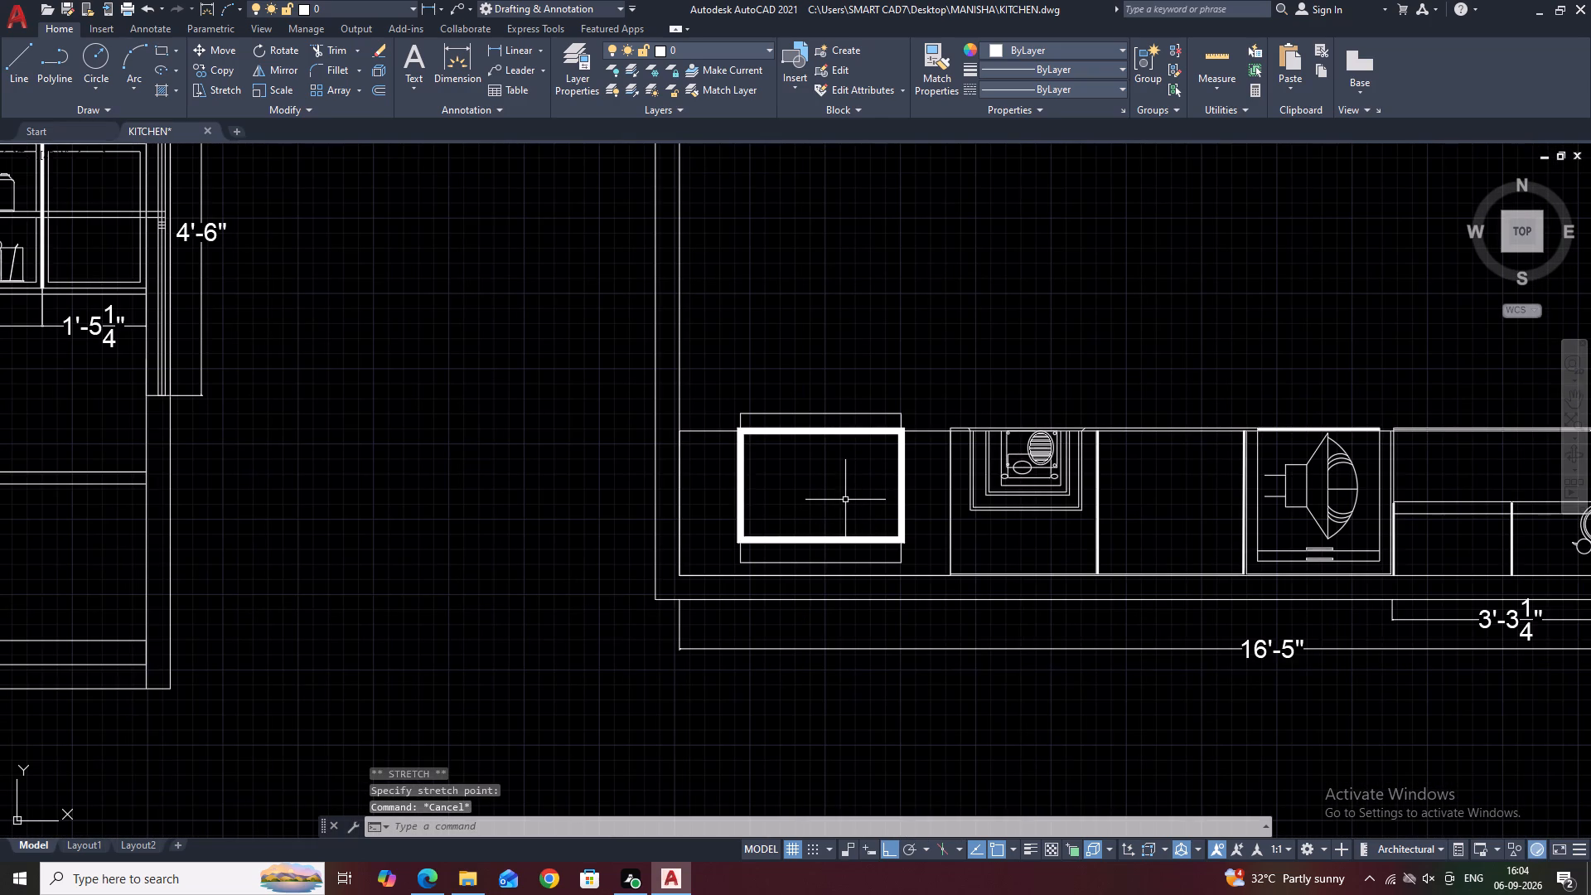
Stretch the thin rectangle's lower side upward, closer to the thick rectangle's lower side.
middle_drag(858, 509, 887, 575)
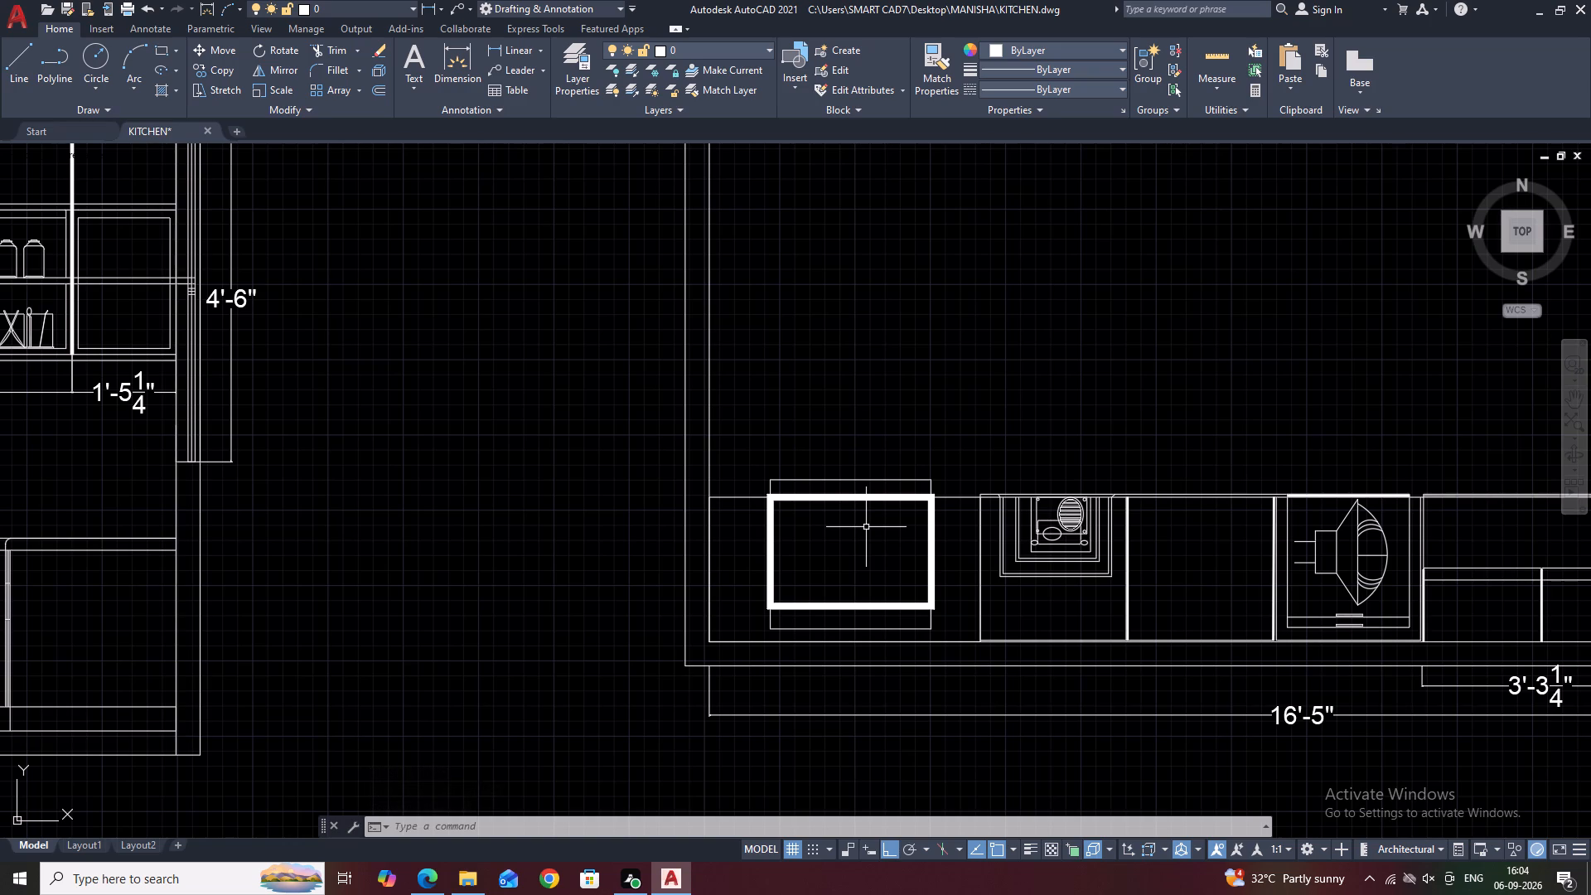
scroll(915, 645, up, 1)
click(898, 618)
scroll(847, 622, up, 3)
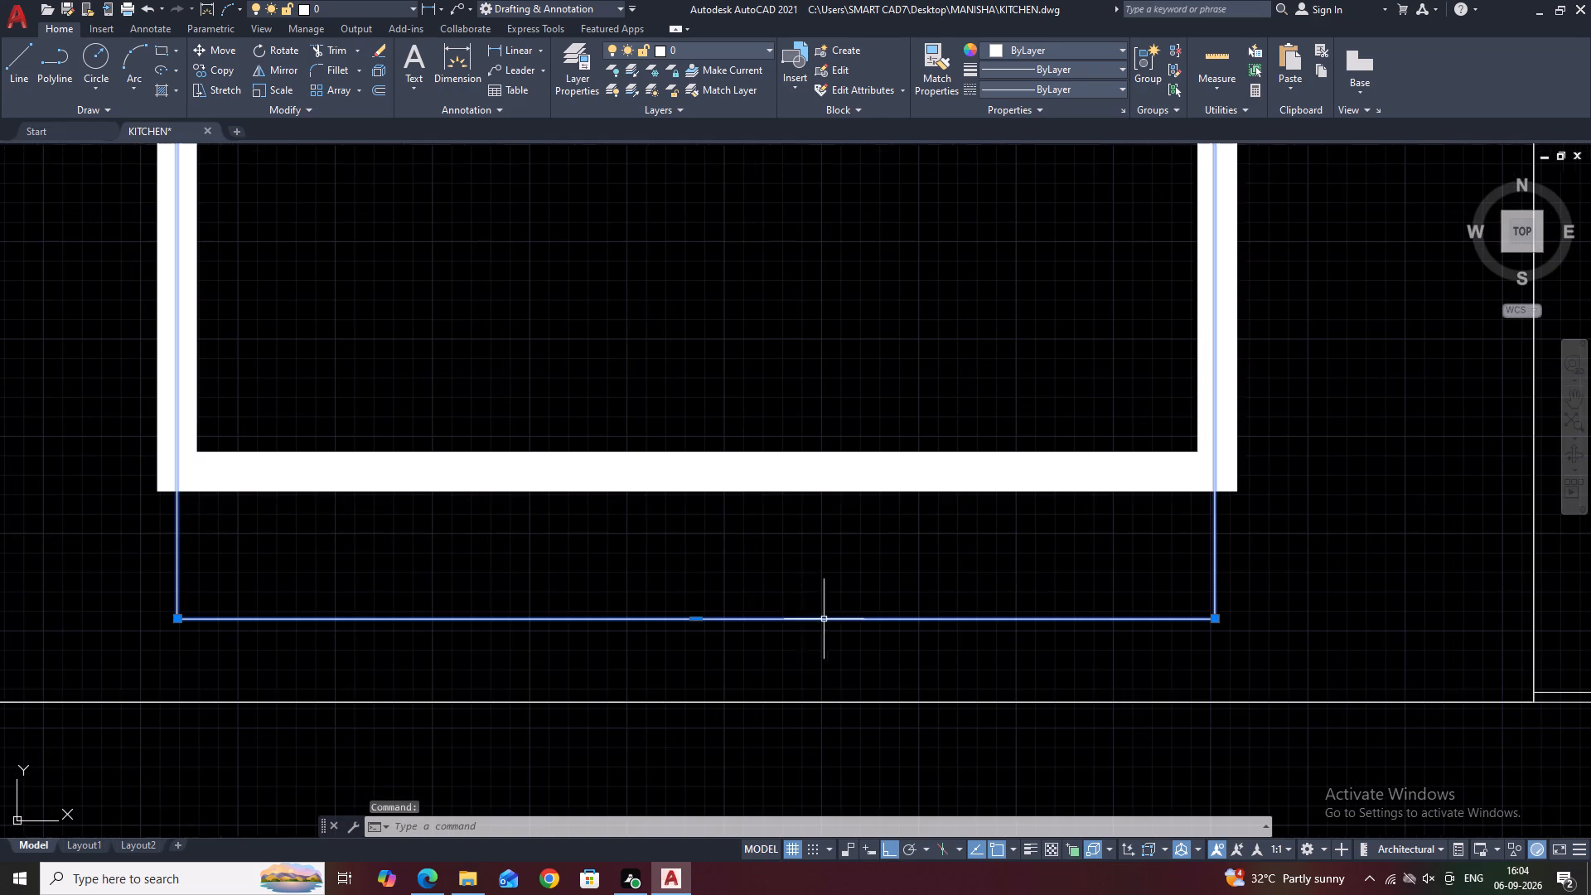
click(699, 618)
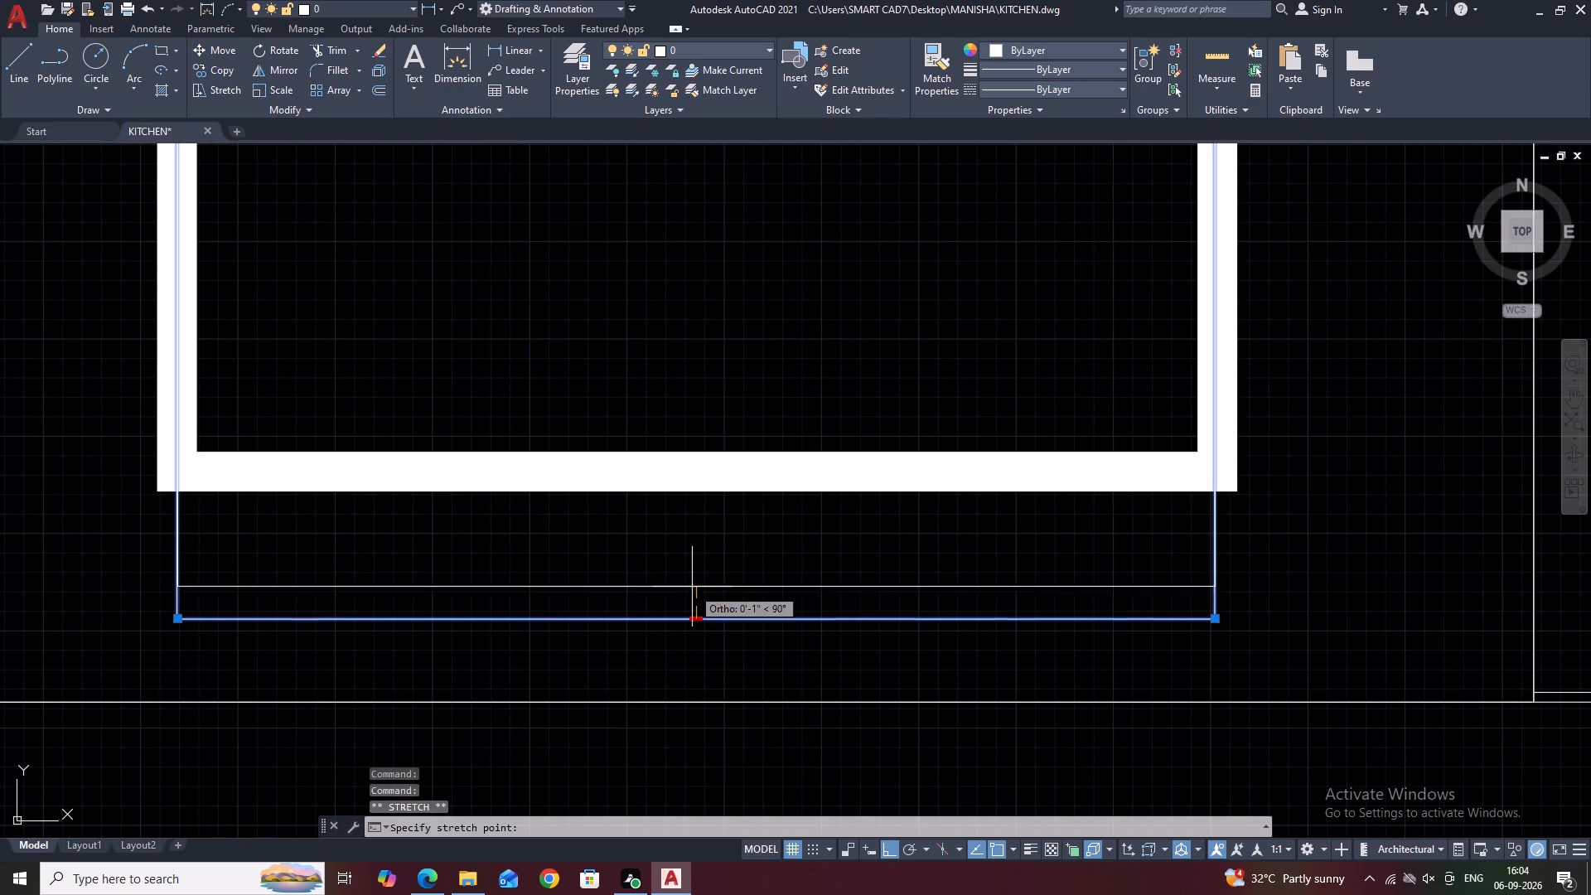
click(694, 560)
key(Escape)
scroll(824, 630, down, 4)
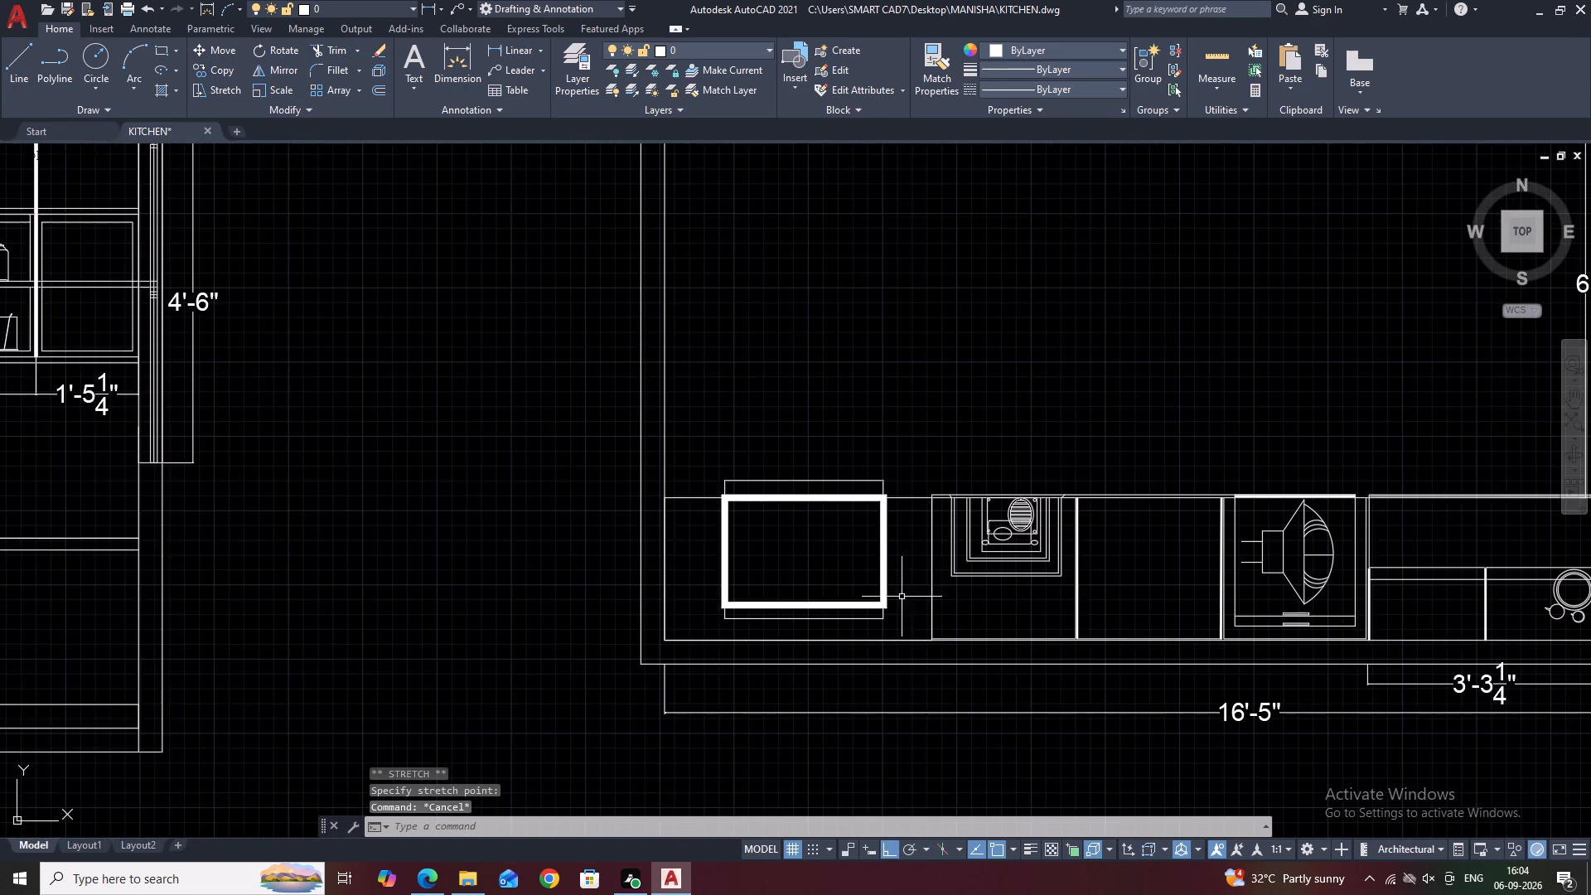
Examine the kitchen plan and the neighbouring elevations, then the counter edge corner and the leftmost counter section.
middle_drag(769, 617, 702, 626)
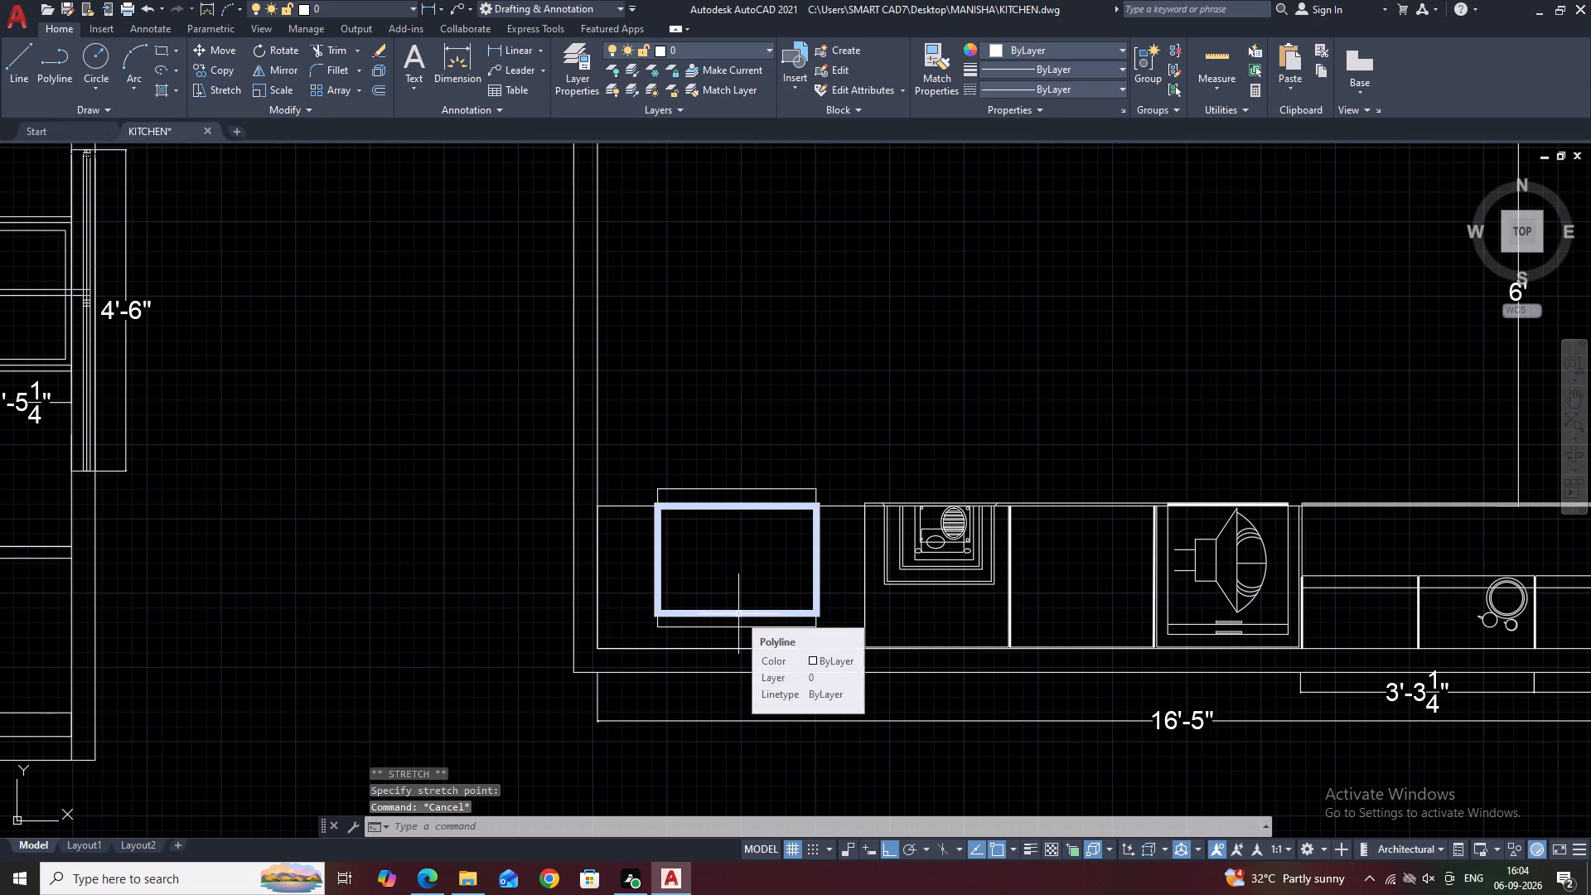
scroll(765, 737, down, 3)
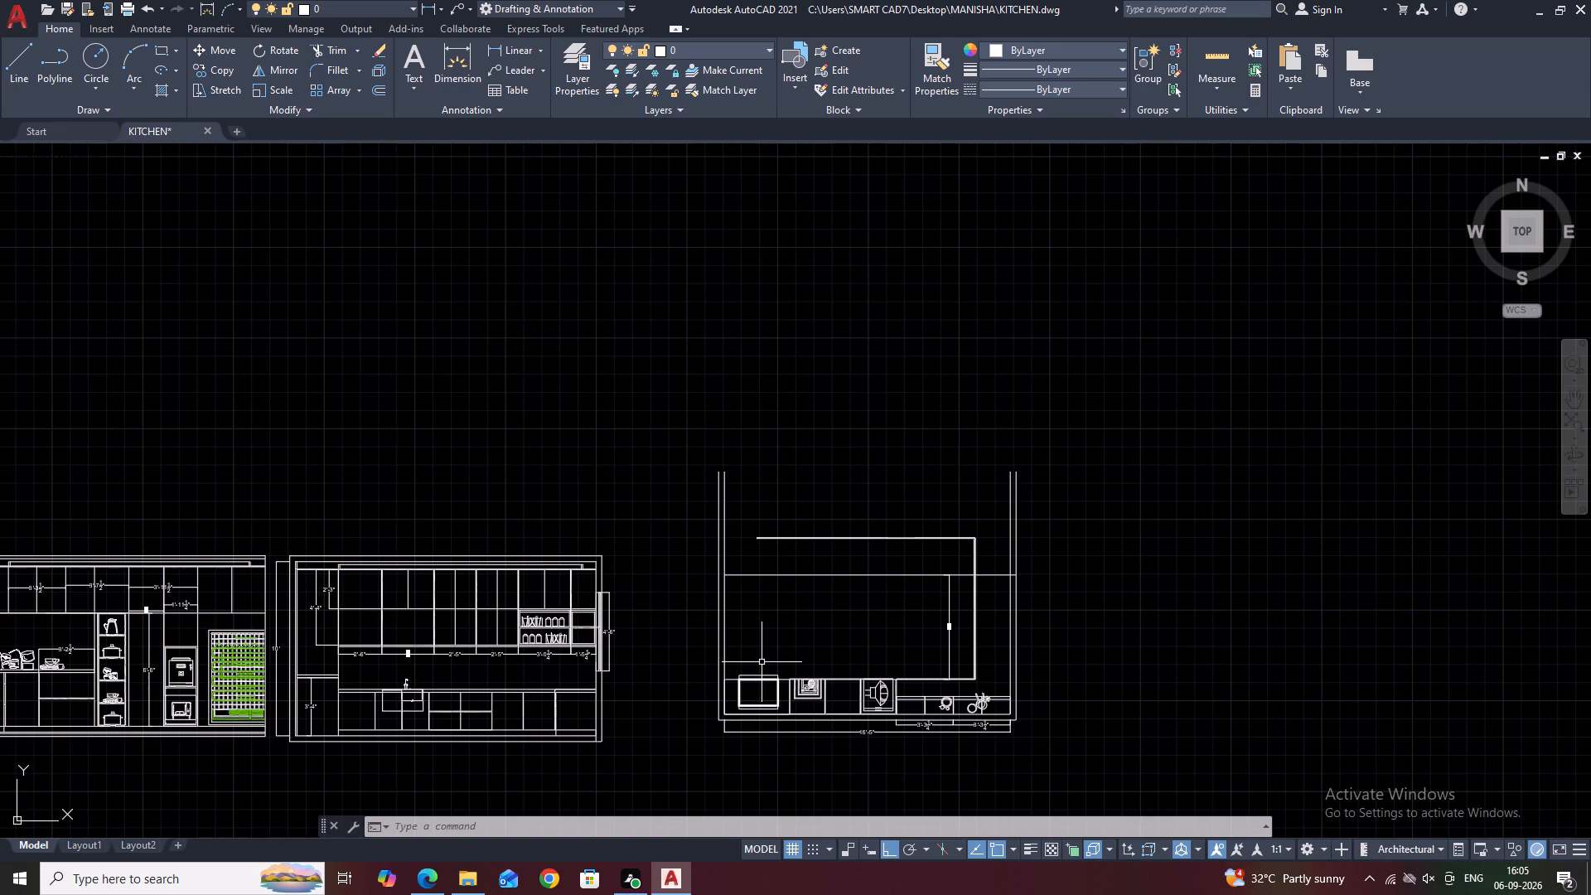
scroll(766, 671, down, 1)
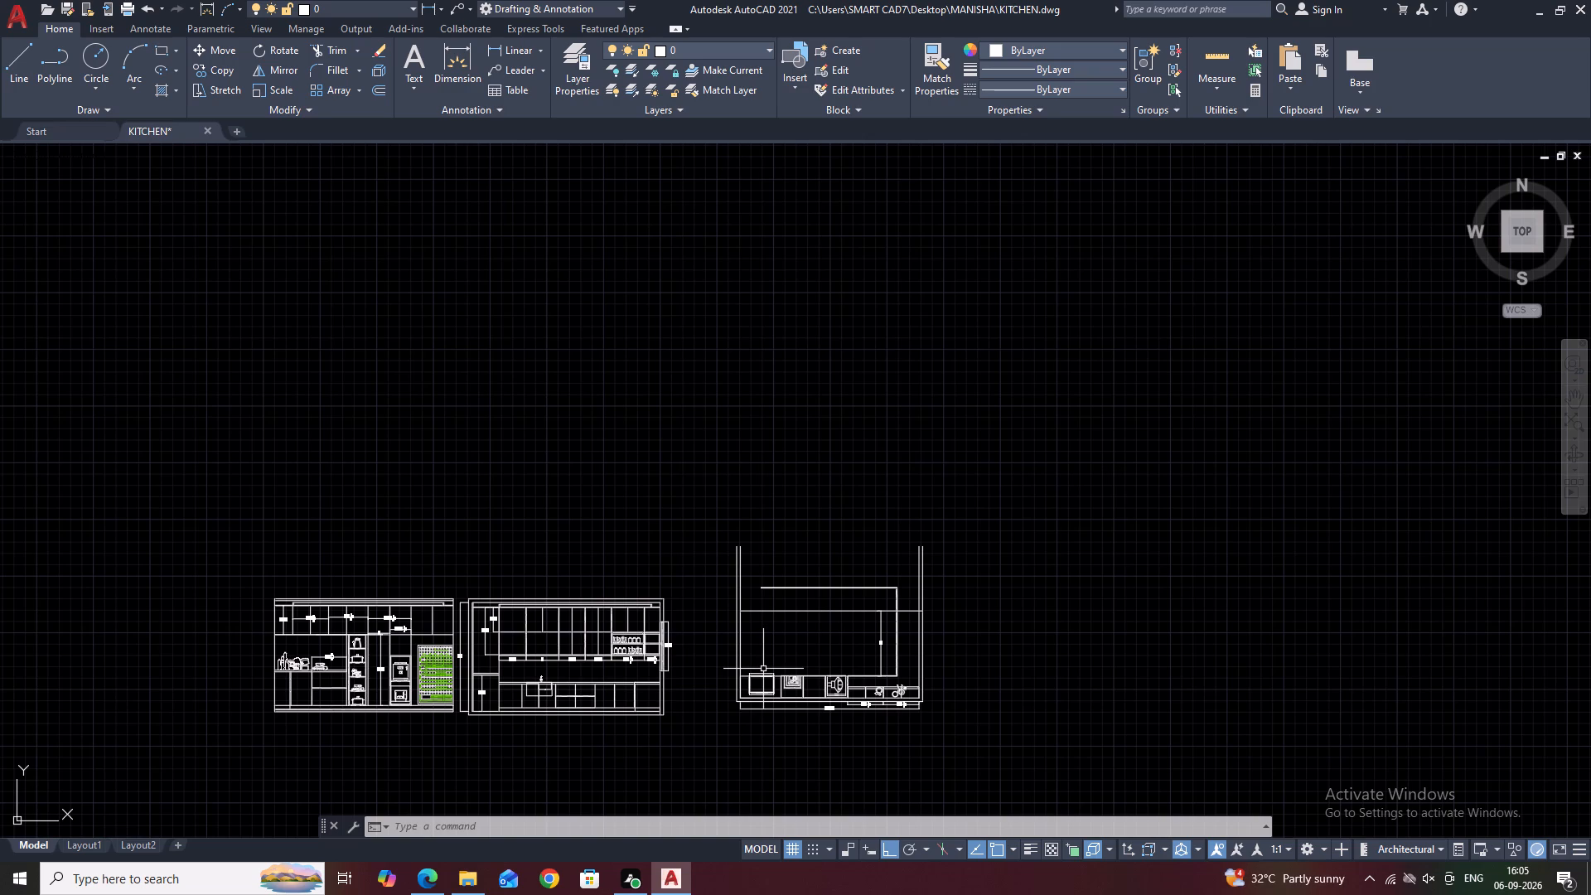
scroll(771, 674, down, 2)
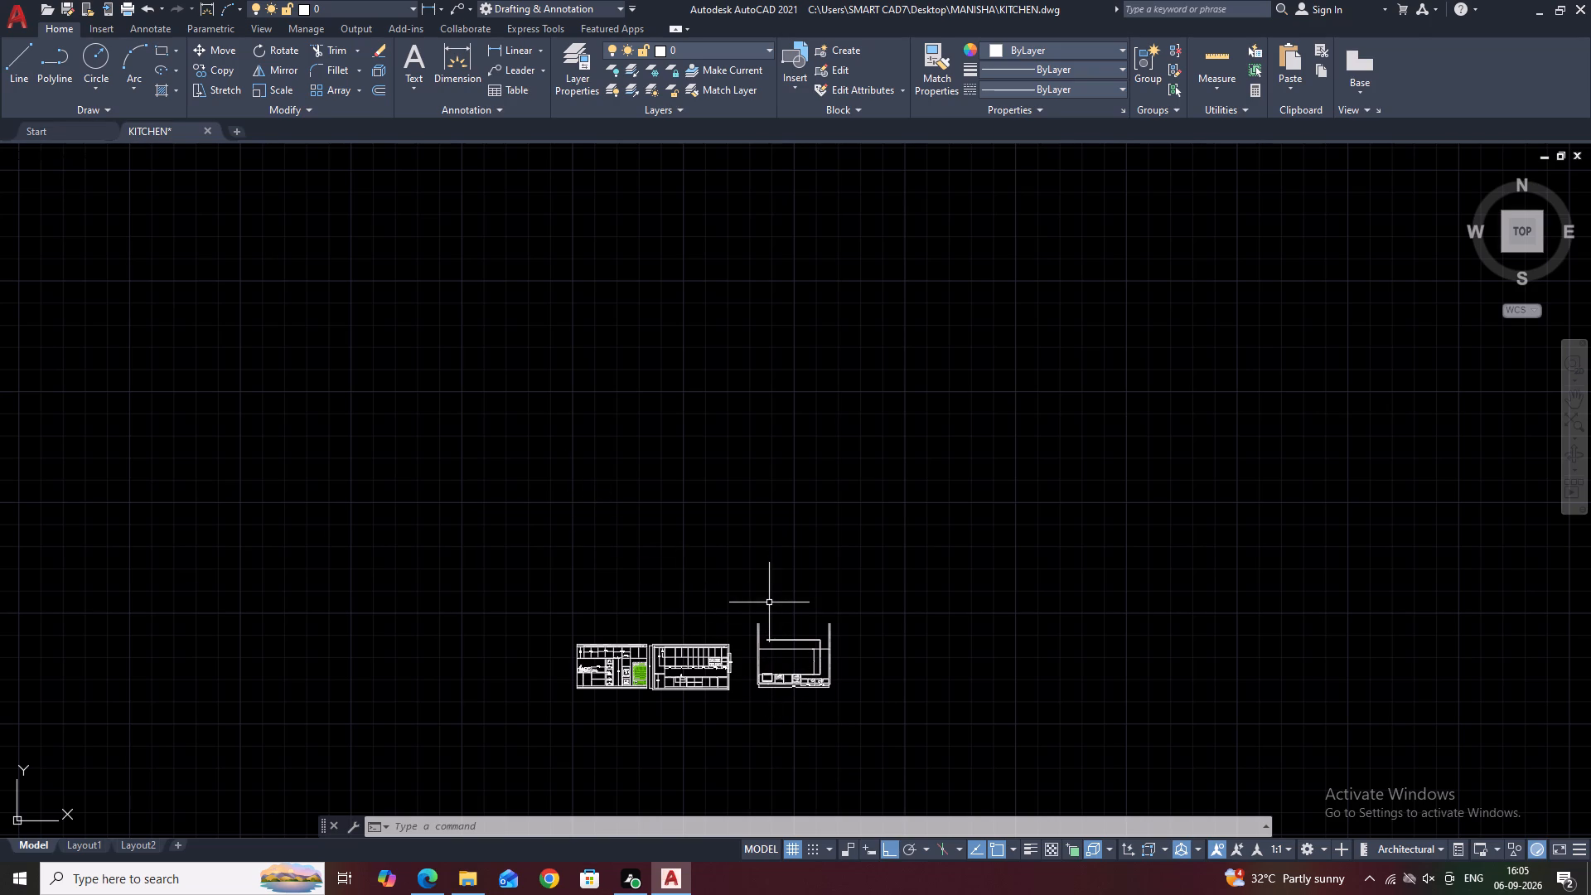
middle_drag(686, 722, 679, 586)
scroll(743, 568, up, 2)
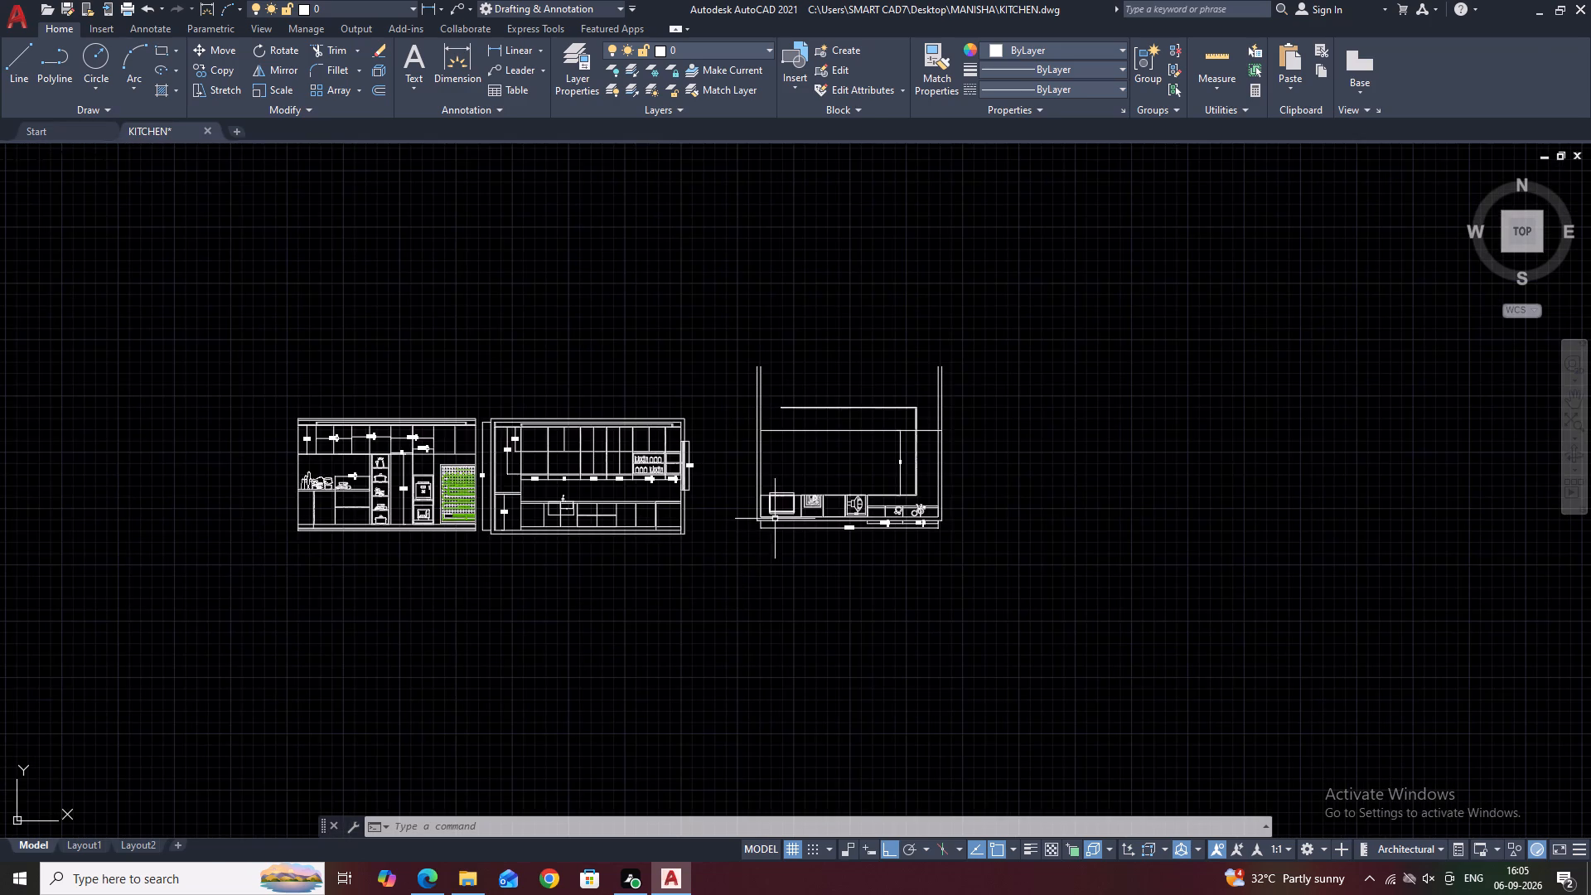
middle_drag(1221, 380, 999, 452)
middle_drag(538, 602, 611, 560)
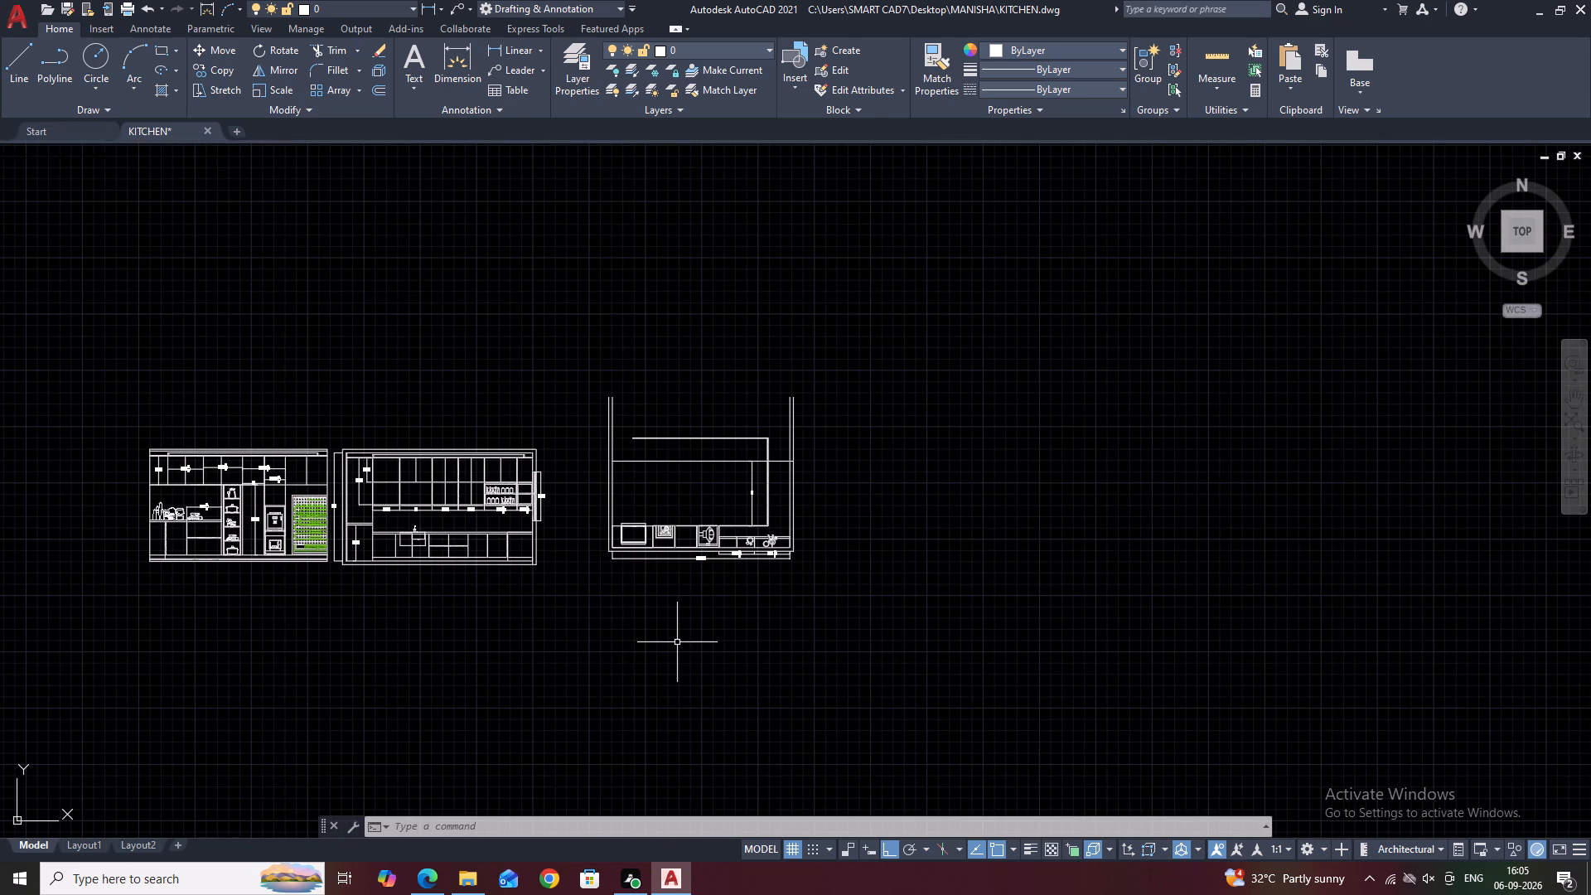
middle_drag(648, 516, 739, 444)
scroll(854, 356, up, 2)
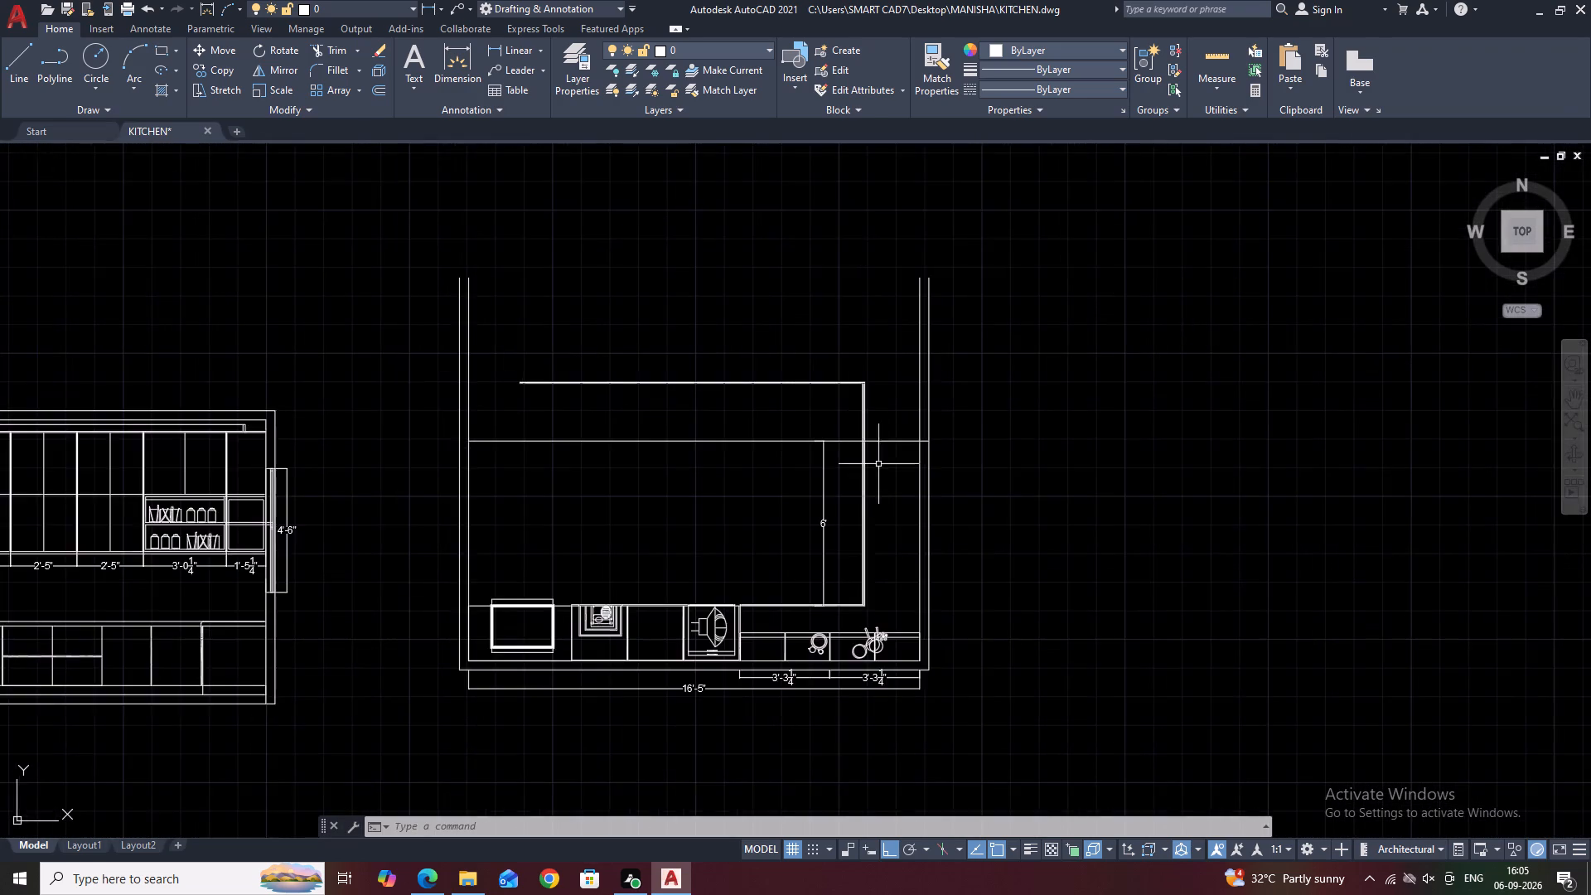
scroll(882, 467, up, 3)
middle_drag(900, 406, 936, 480)
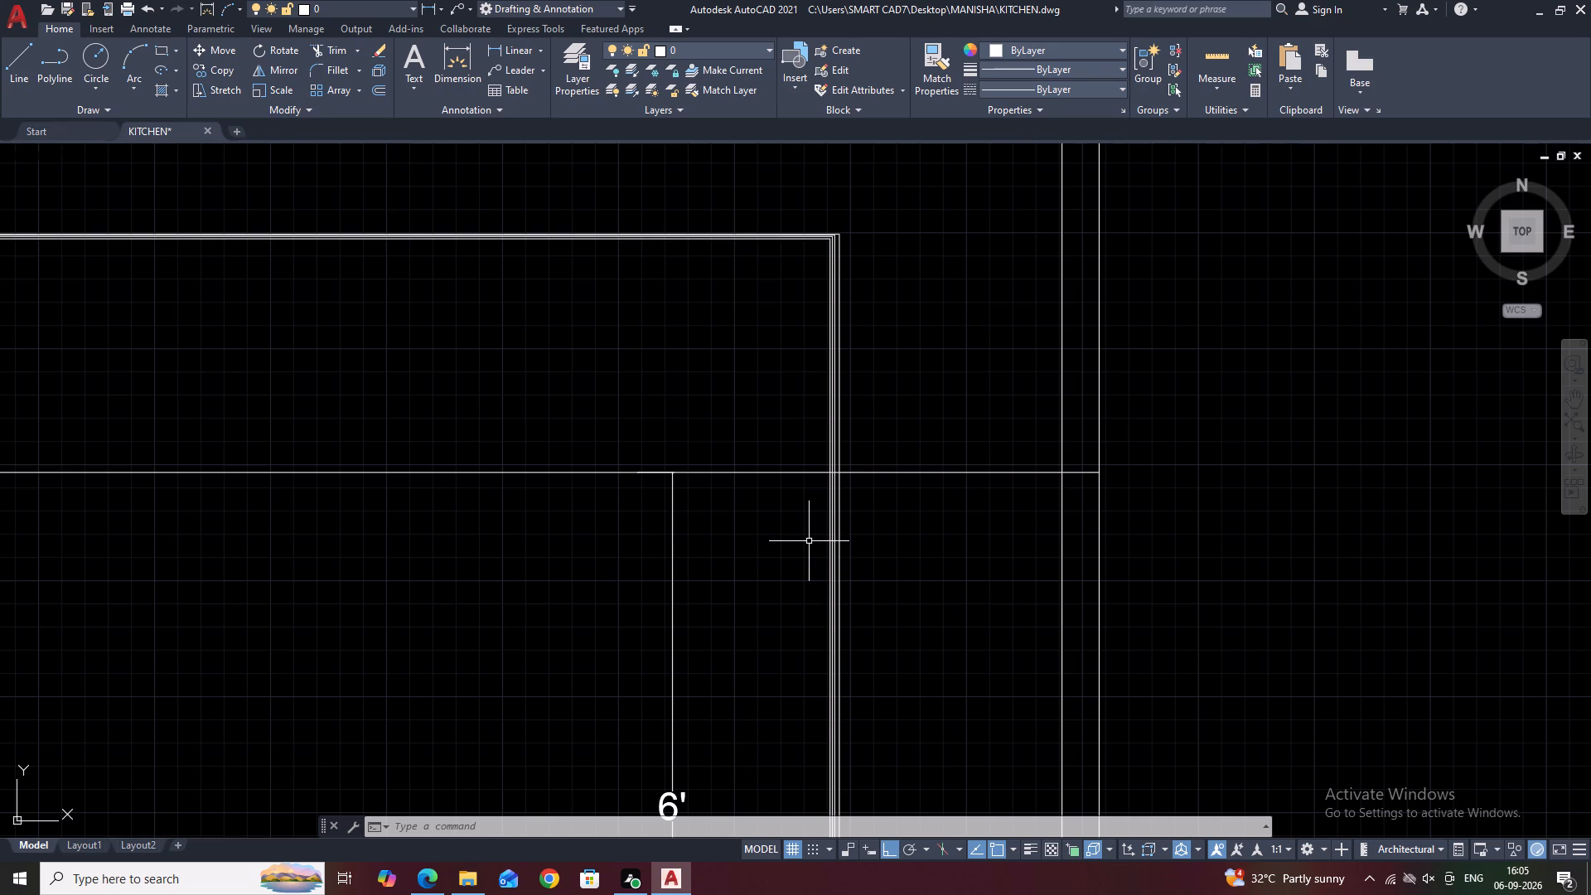
scroll(736, 519, down, 3)
middle_drag(800, 550, 951, 533)
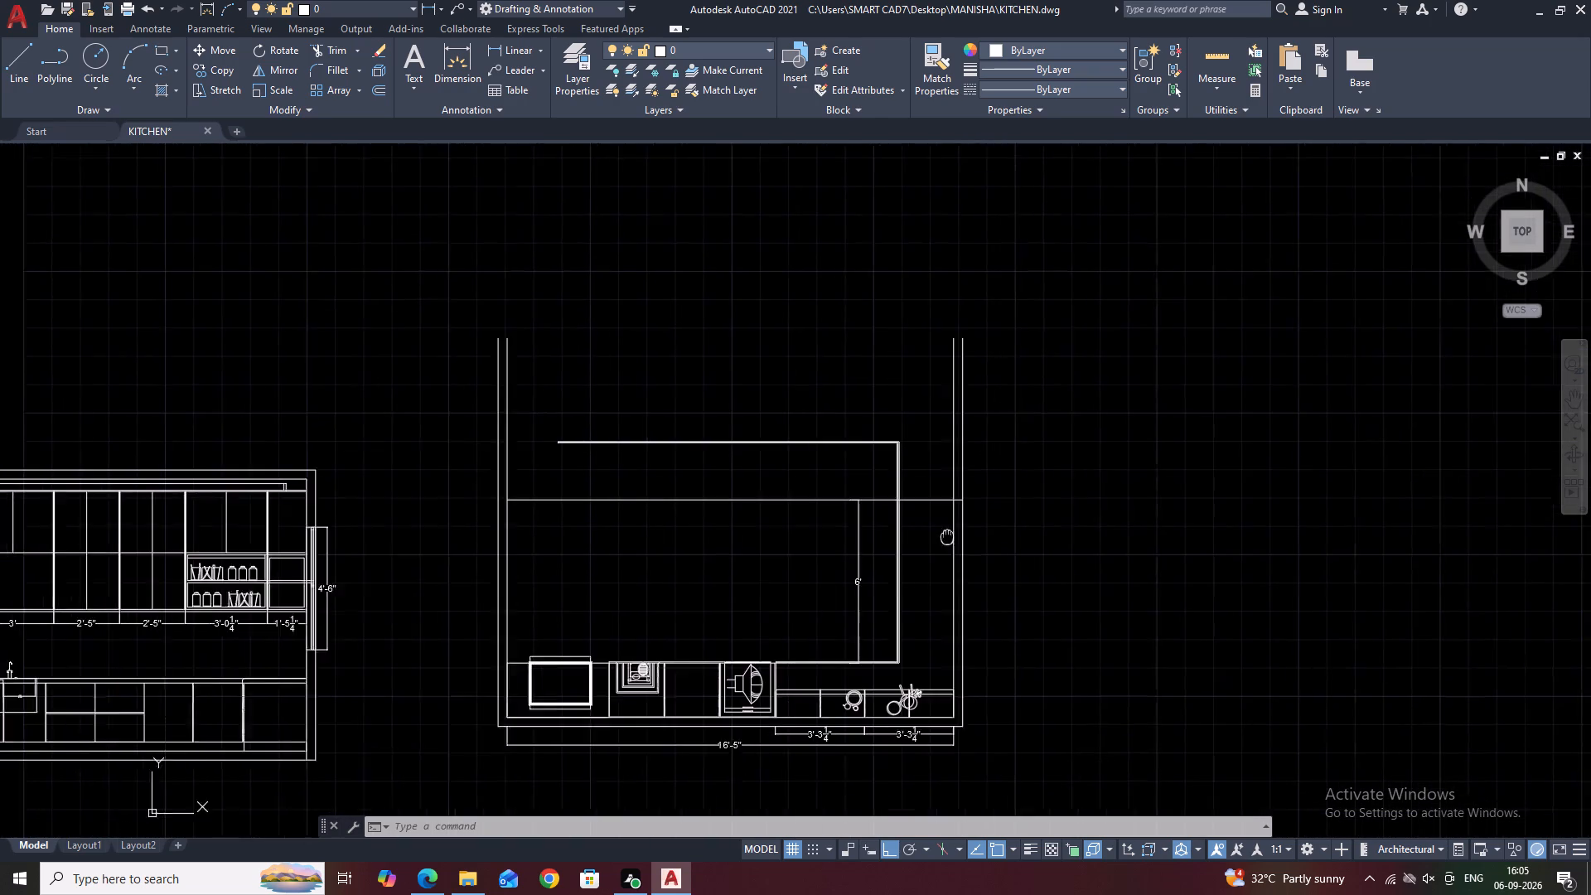
middle_drag(951, 533, 979, 507)
scroll(563, 677, up, 2)
middle_drag(674, 651, 776, 563)
scroll(700, 494, up, 1)
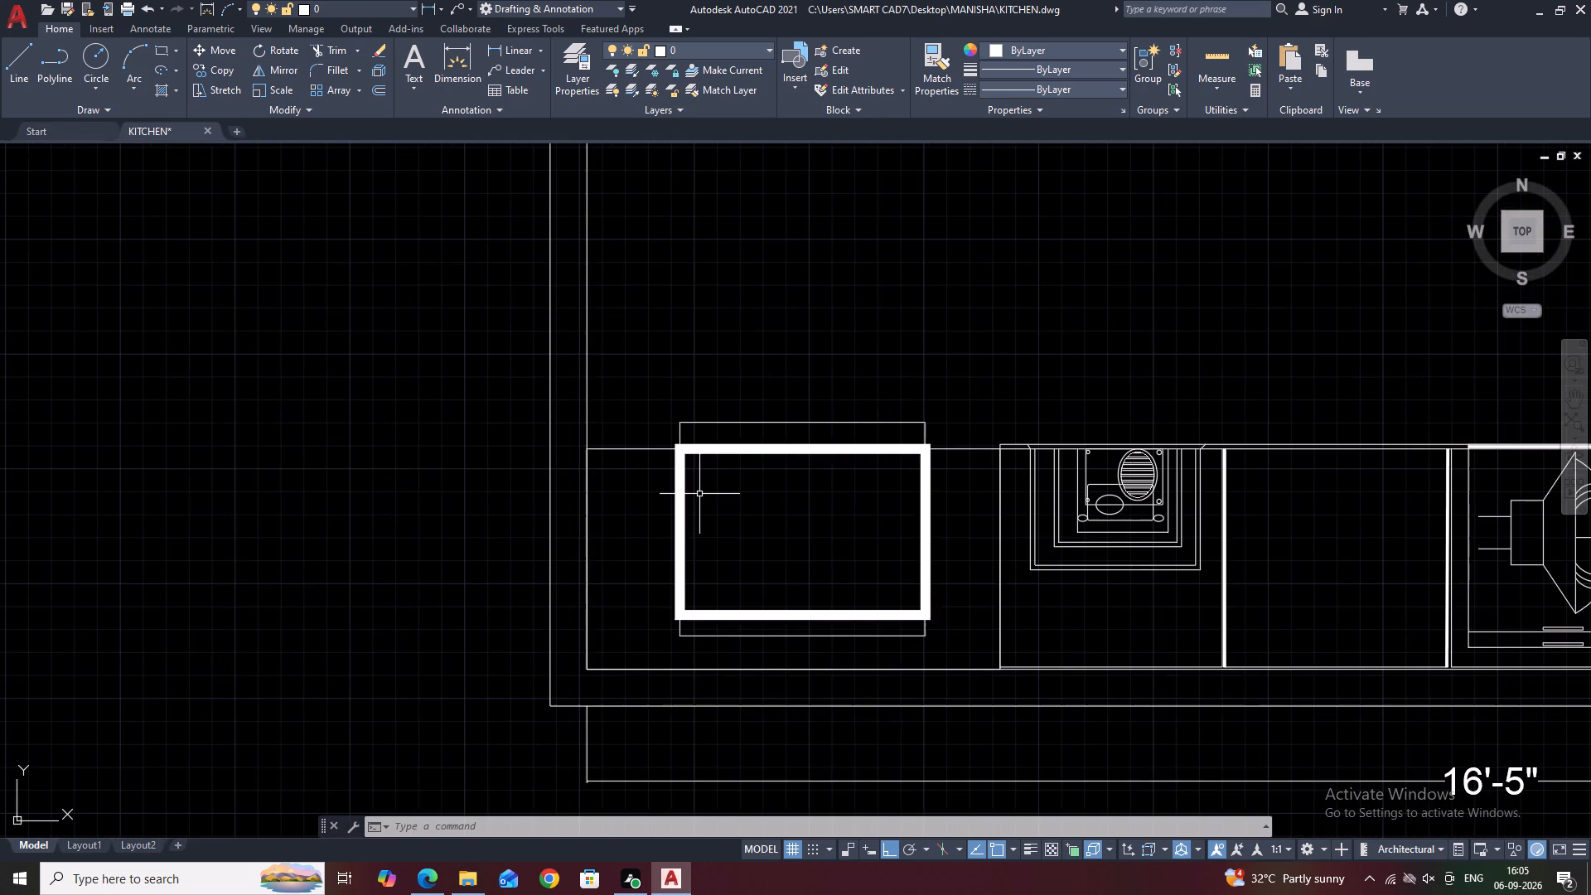
Regenerate the drawing and draw another rectangle of about 4.1 sq. ft. around the thick one, extending beyond its upper and right sides.
text(RE)
key(space)
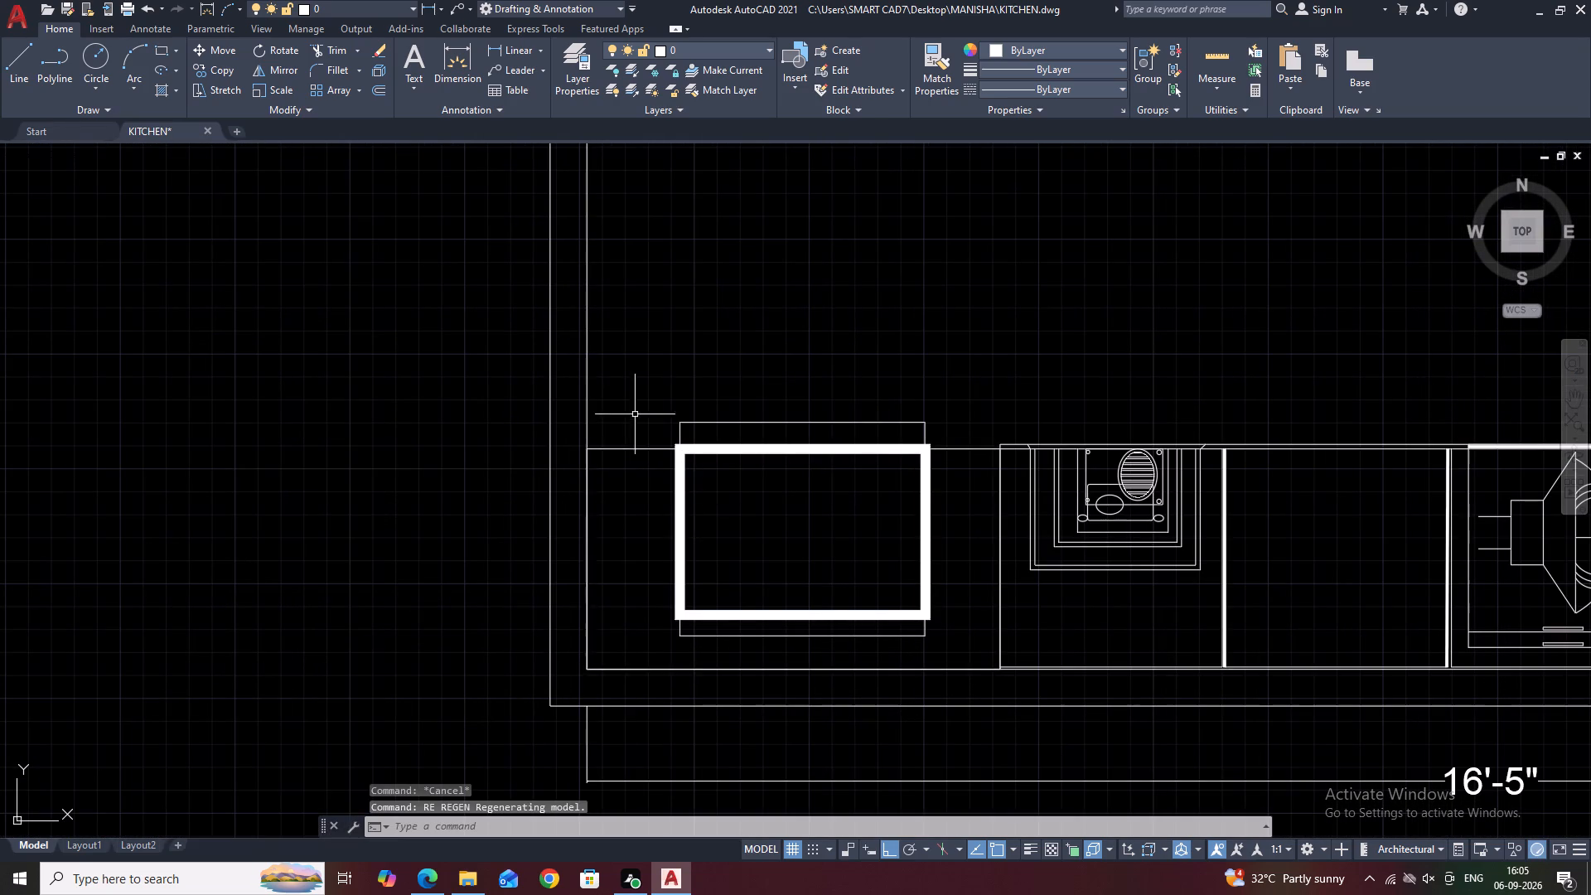
scroll(694, 466, up, 2)
text(RE)
key(c)
key(space)
click(640, 386)
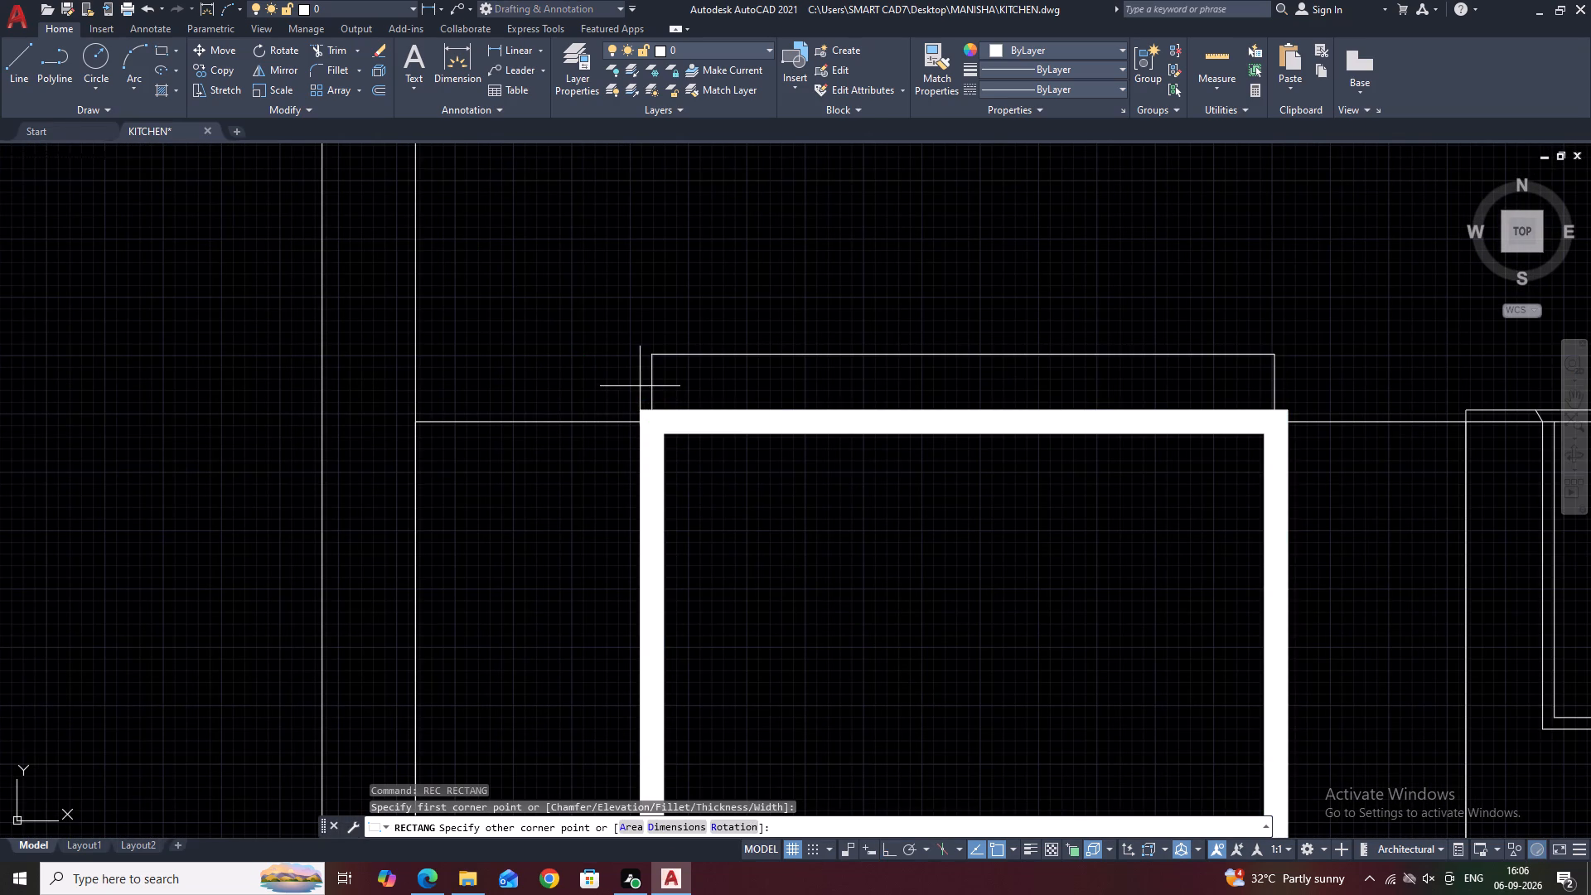
scroll(742, 525, down, 1)
scroll(1115, 741, up, 1)
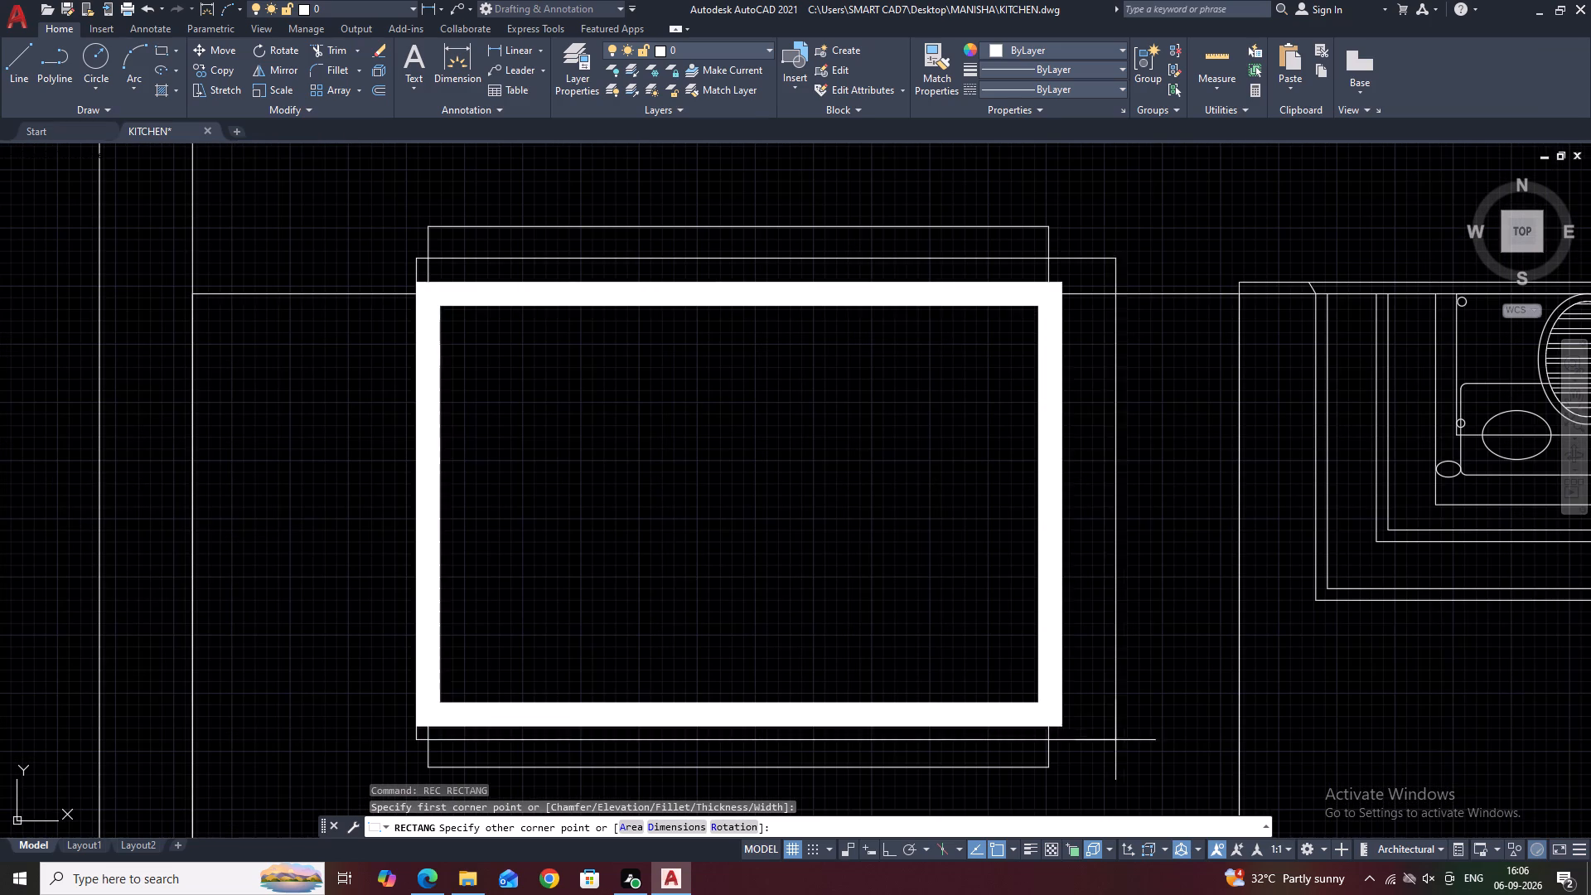
click(1092, 727)
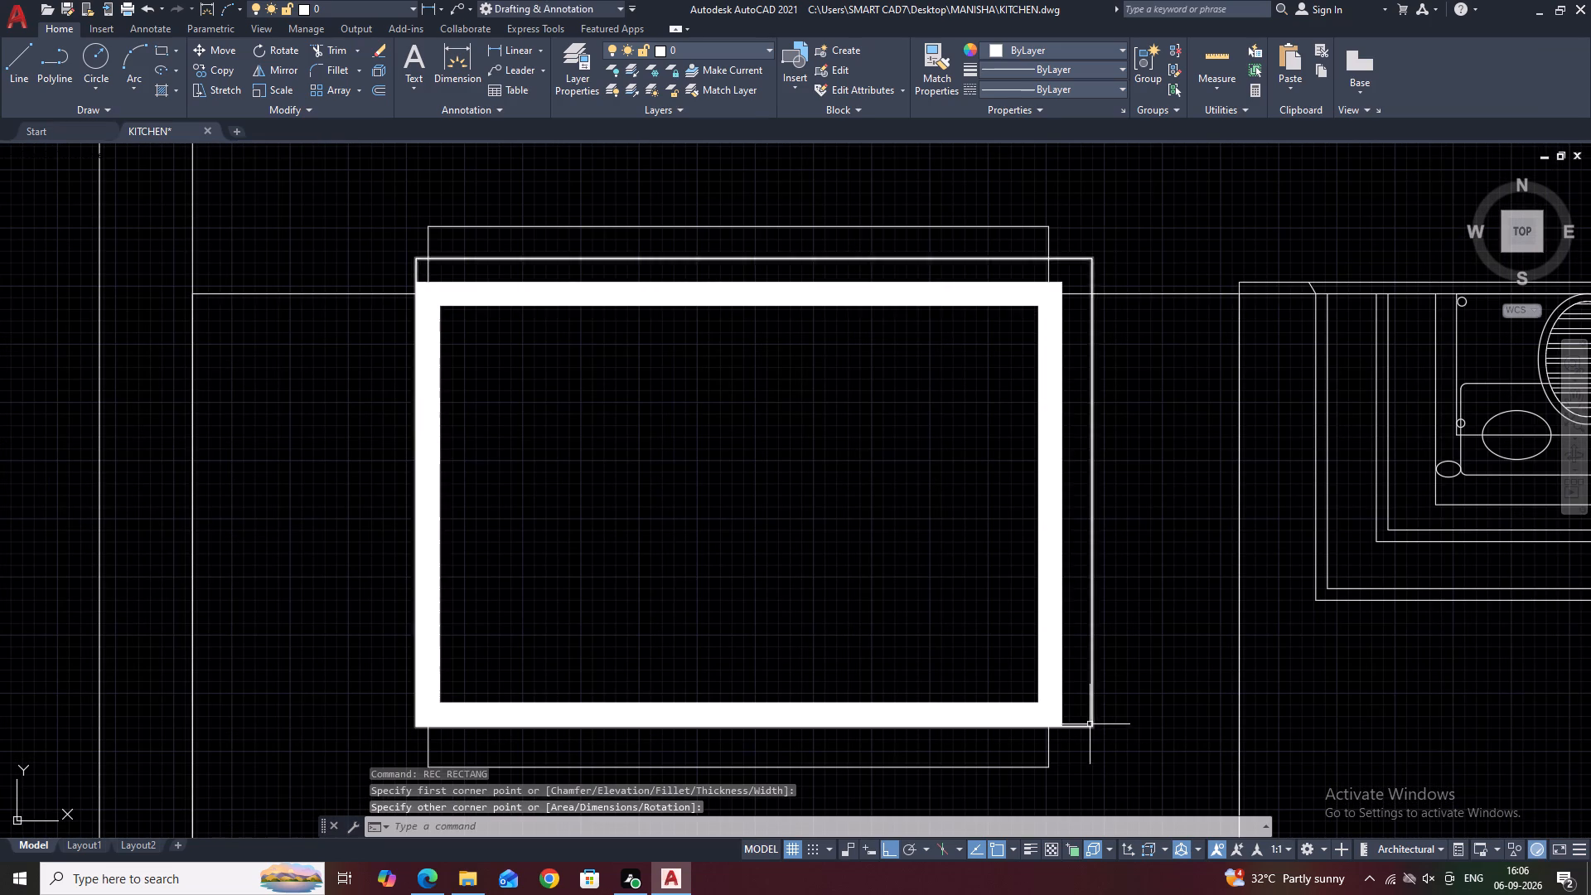
Set the newest rectangle's global width to 0.5".
click(1090, 724)
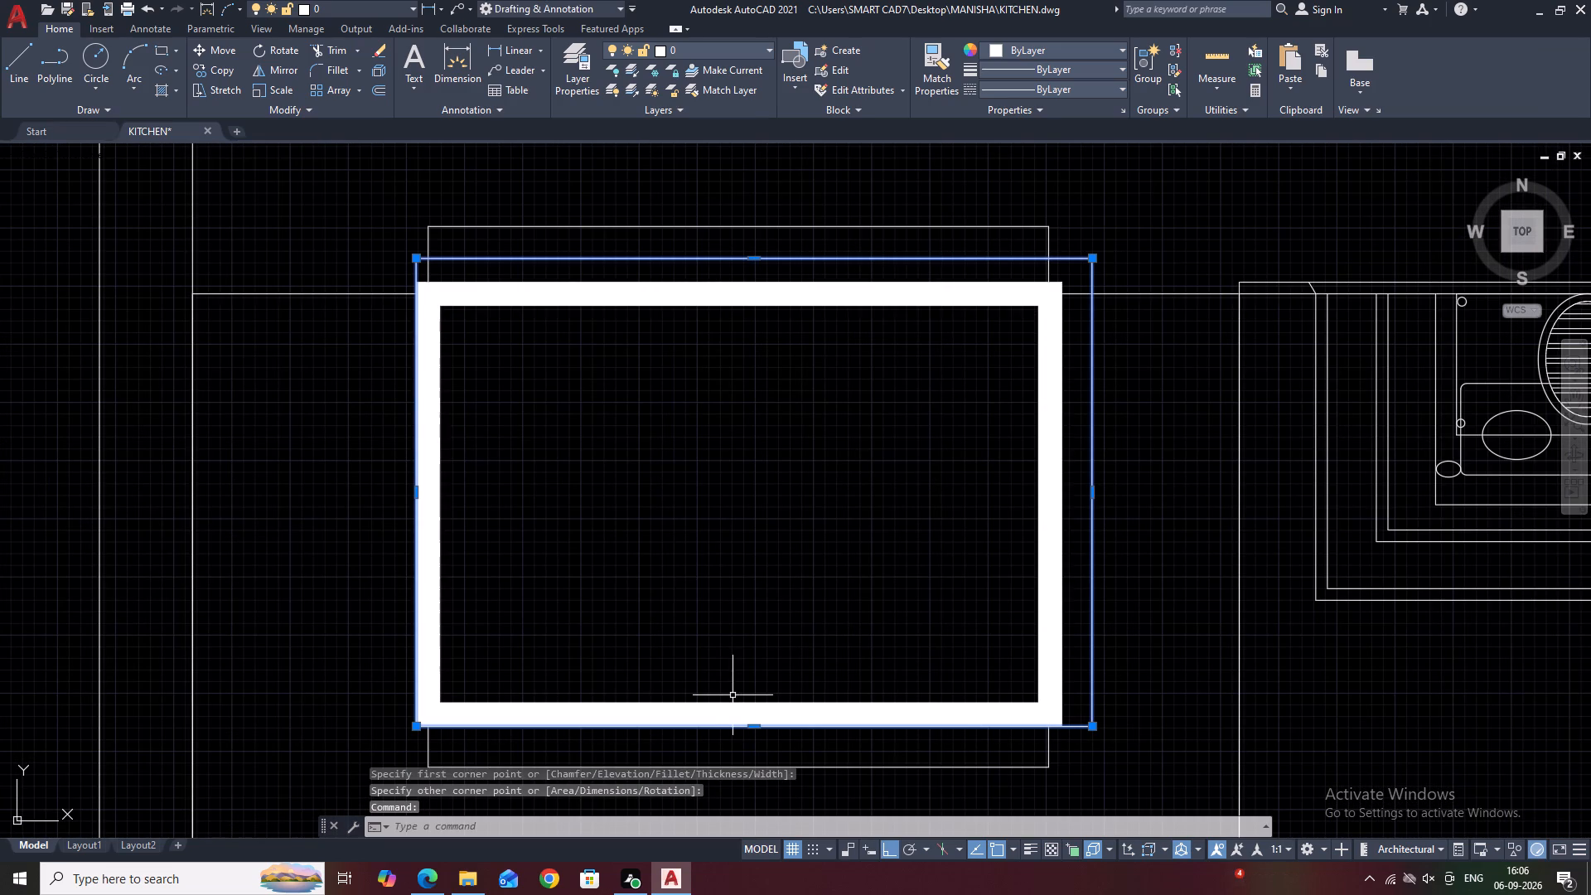
key(p)
key(r)
key(space)
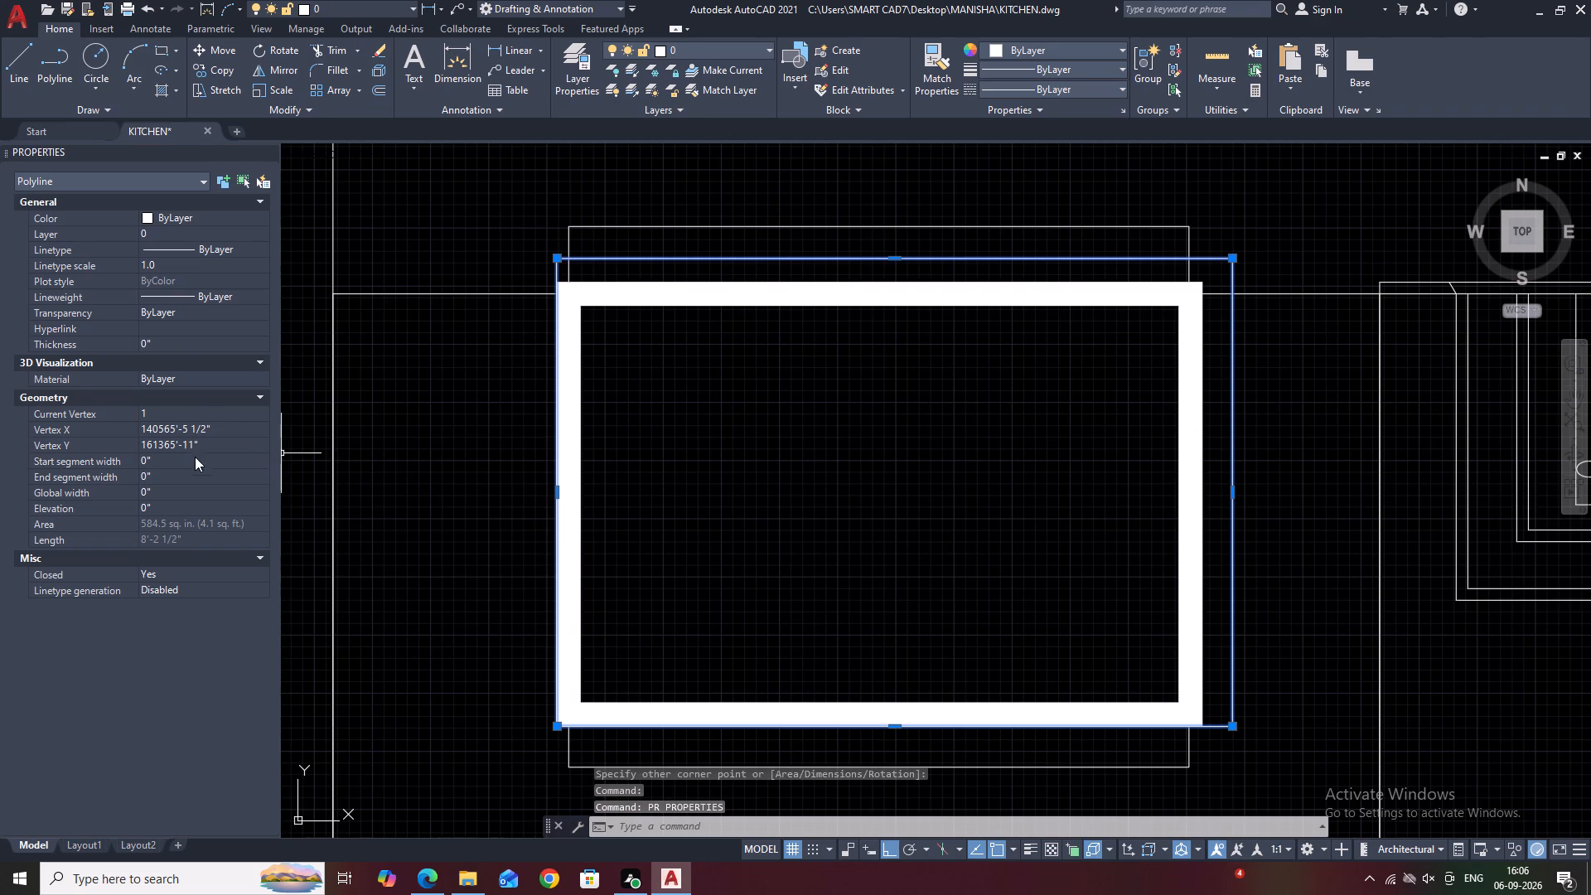
click(196, 494)
text(0.5)
key(Return)
key(Escape)
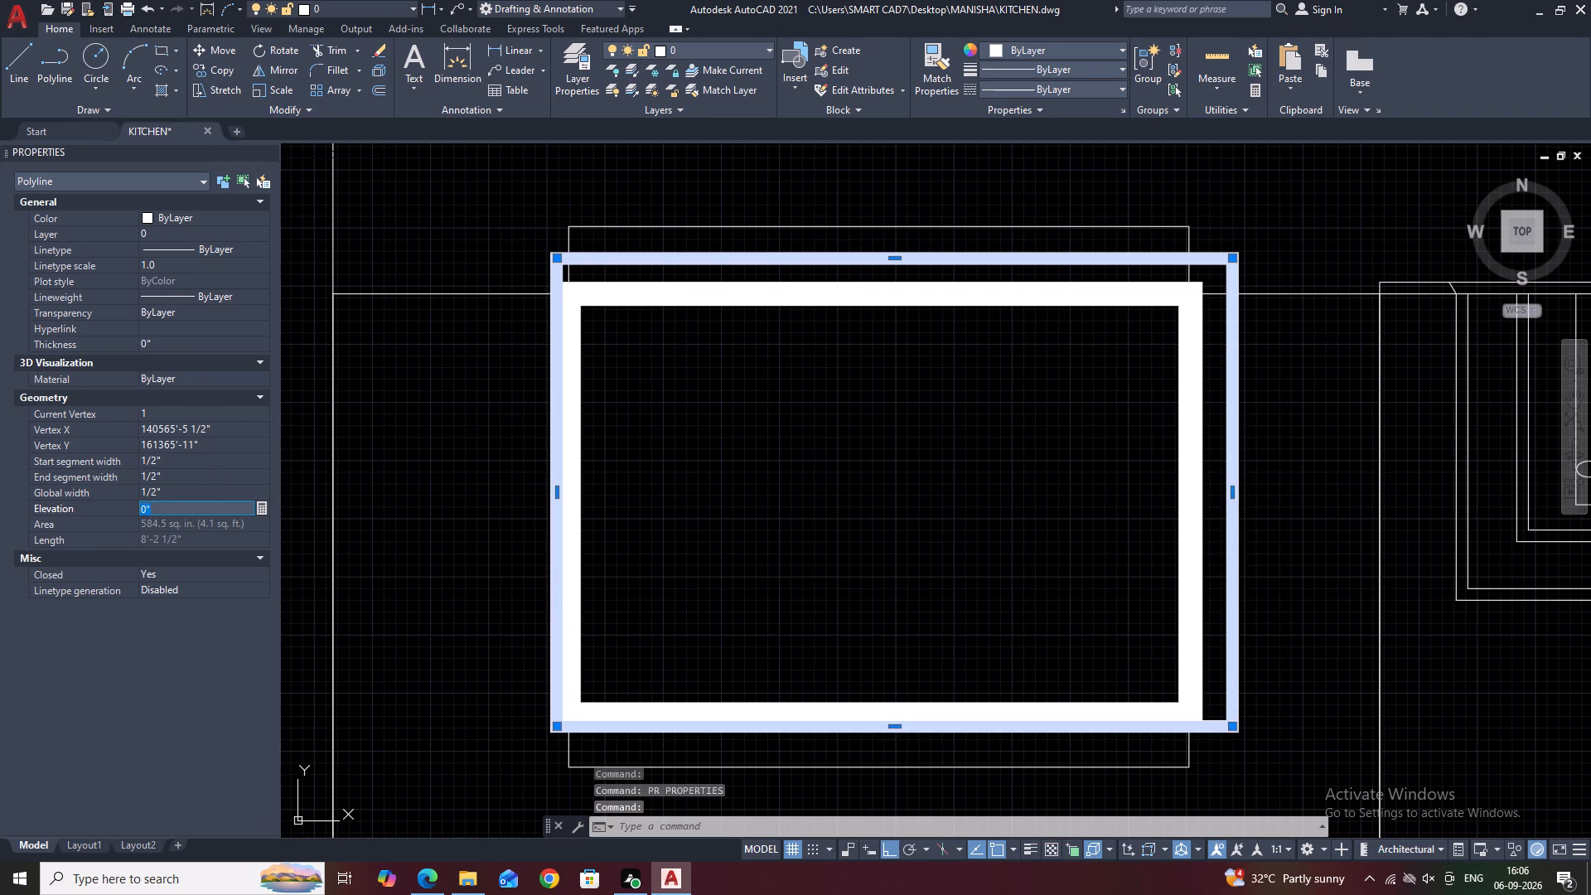
click(267, 152)
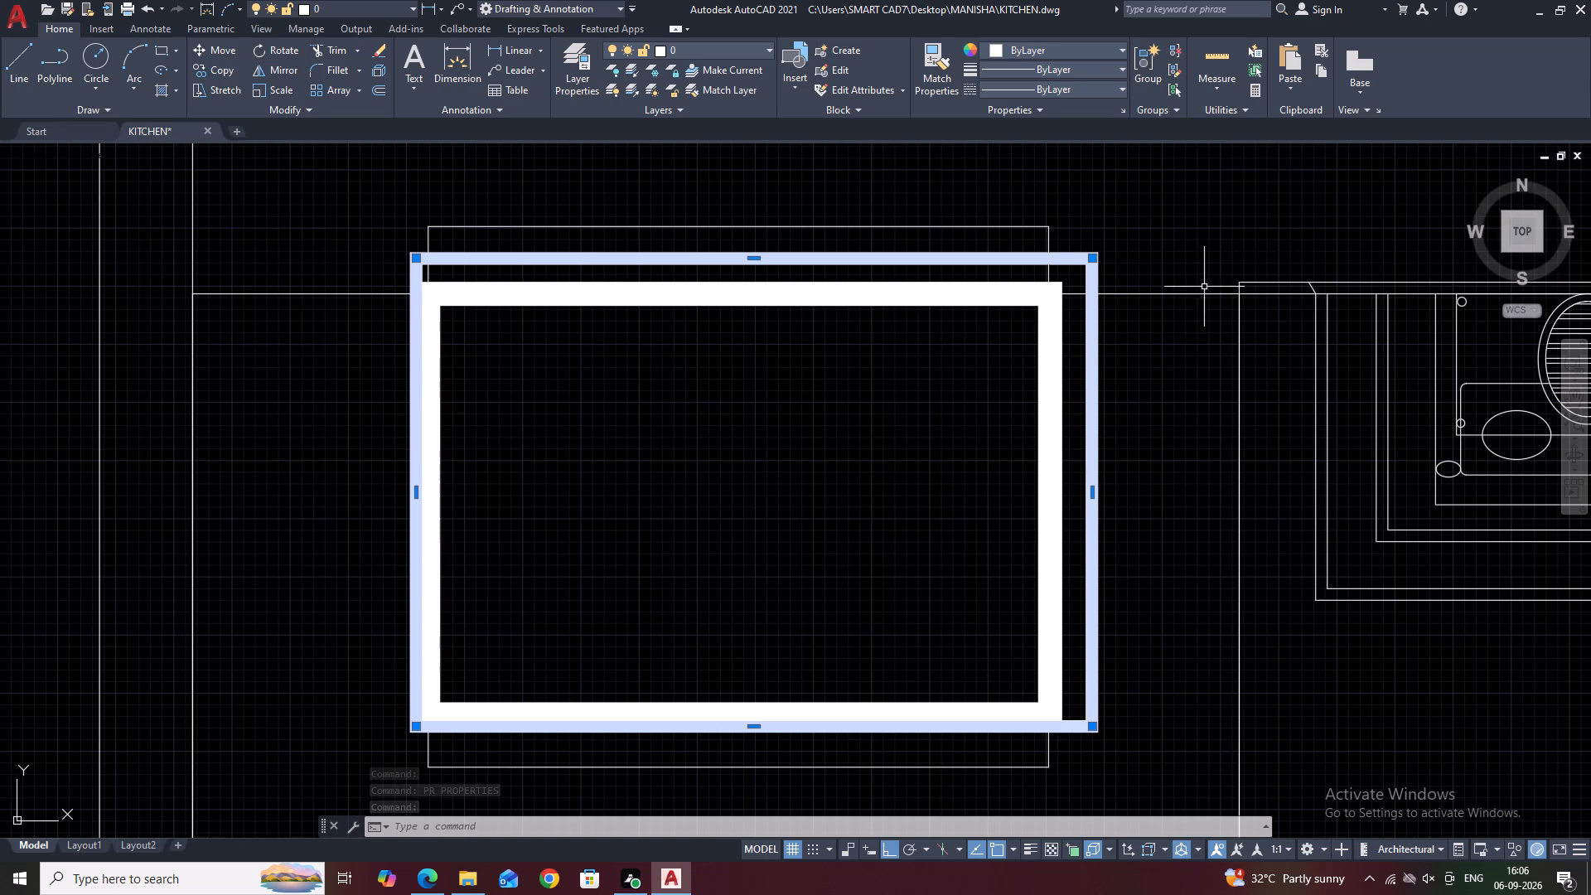
Stretch the 1/2"-wide rectangle's lower side down between the lower sides of the thick and thin rectangles.
scroll(1030, 253, down, 1)
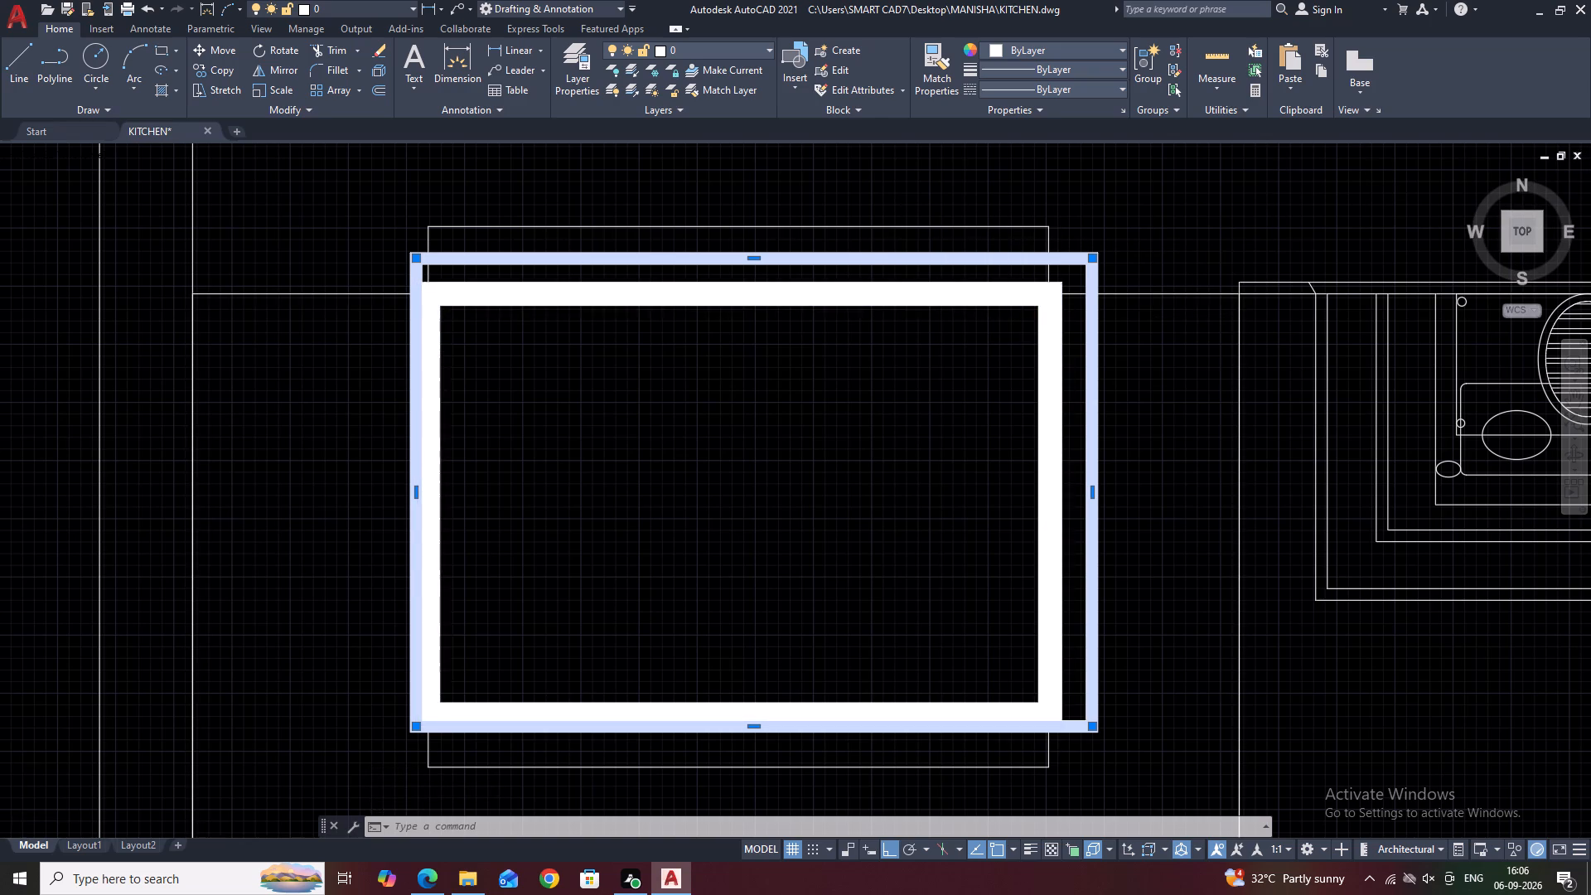
middle_drag(1086, 364, 1102, 398)
middle_drag(1106, 452, 1103, 398)
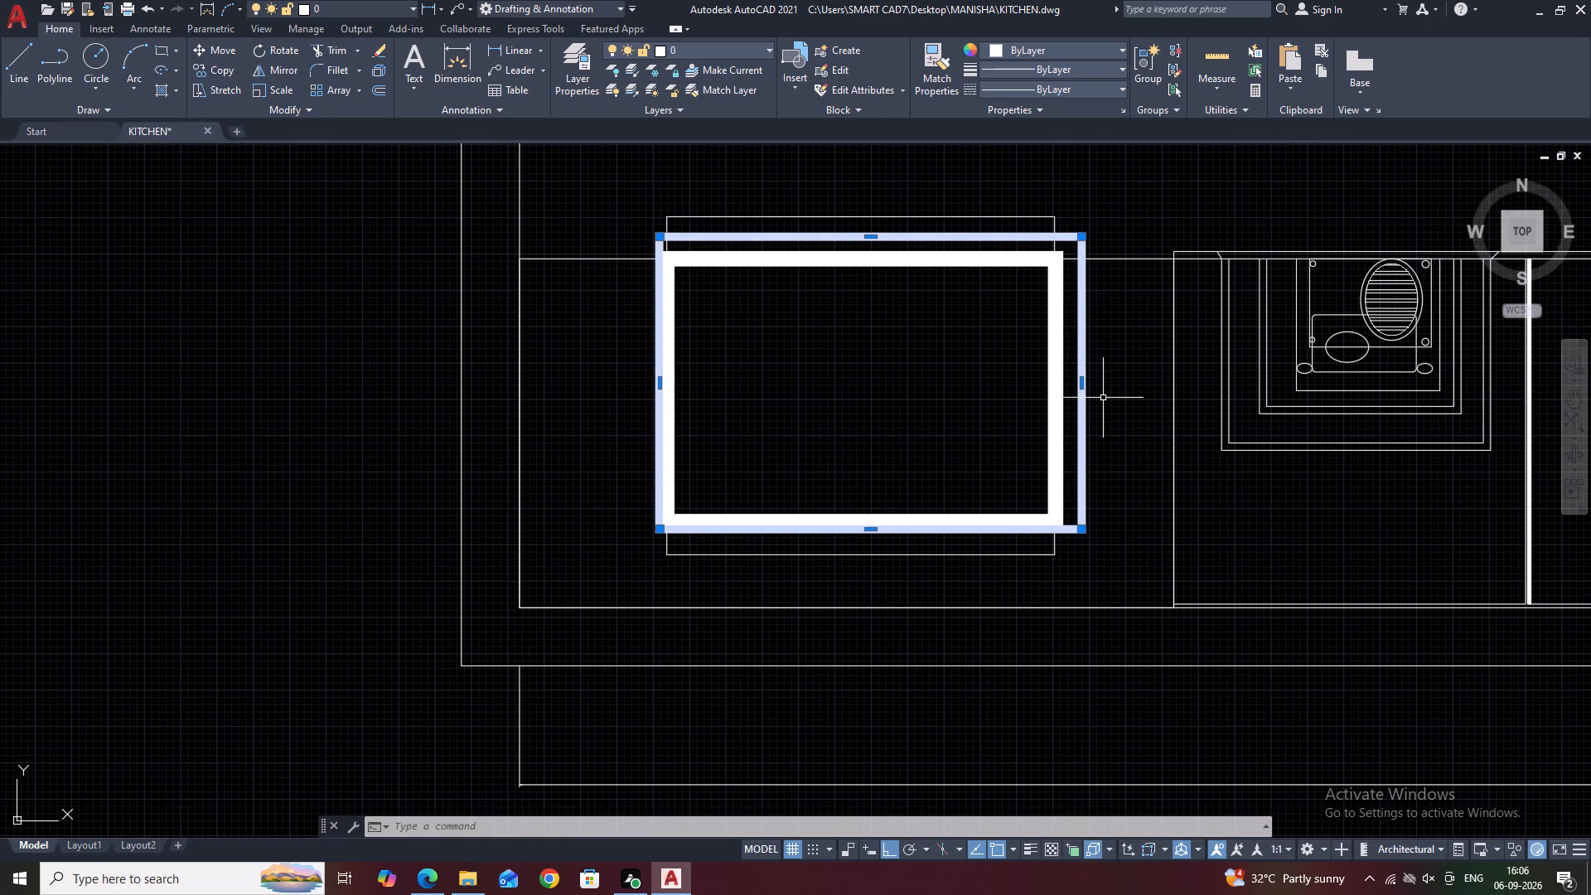
scroll(1023, 532, up, 2)
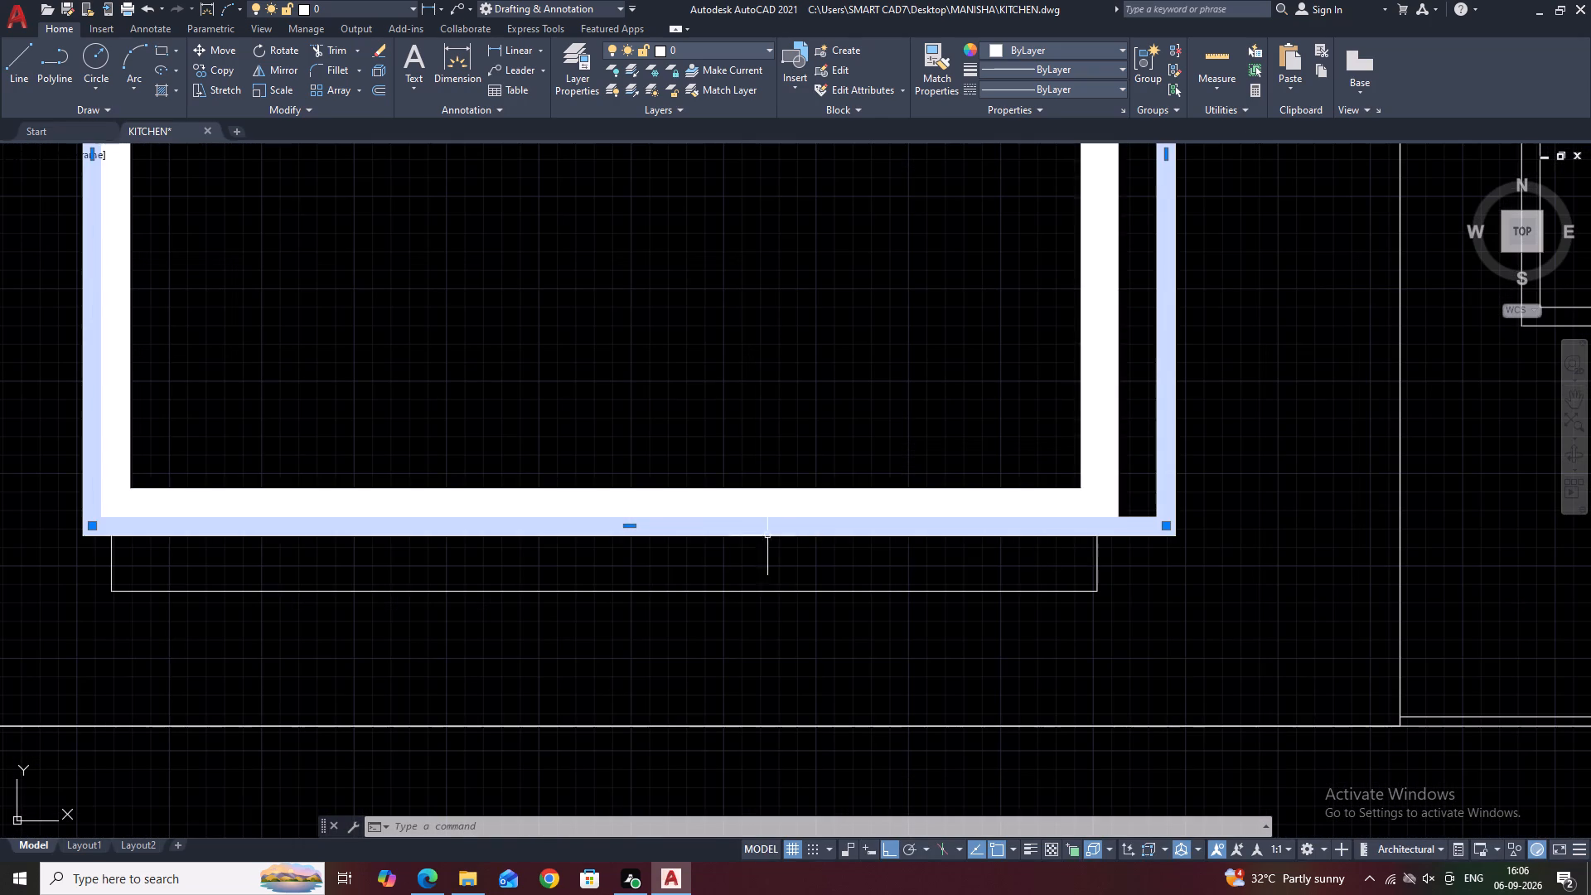
click(627, 527)
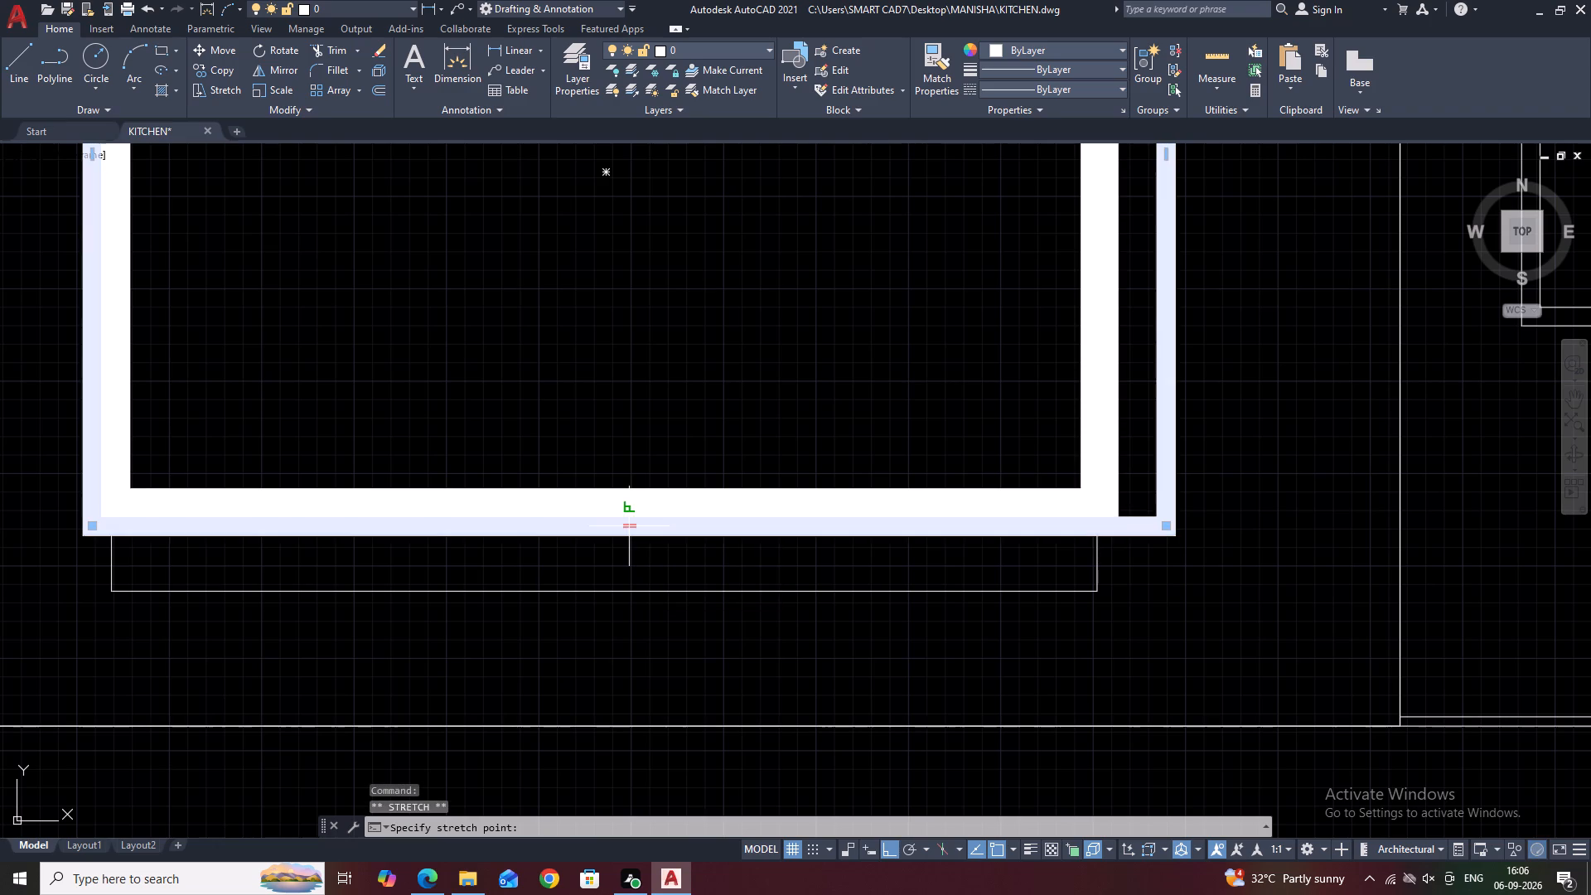
click(632, 563)
key(Escape)
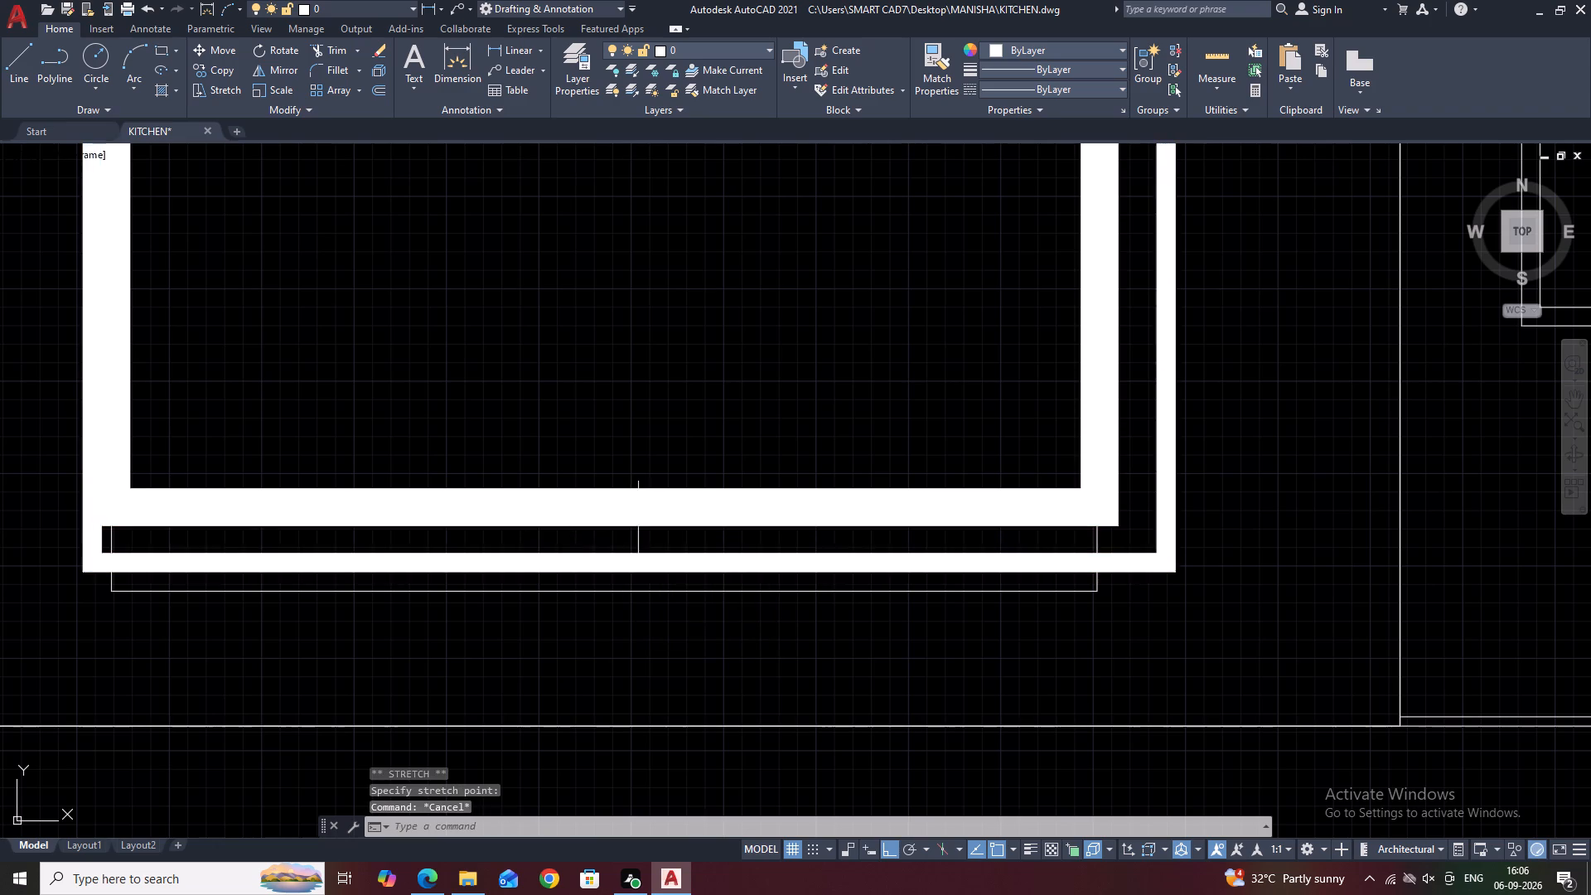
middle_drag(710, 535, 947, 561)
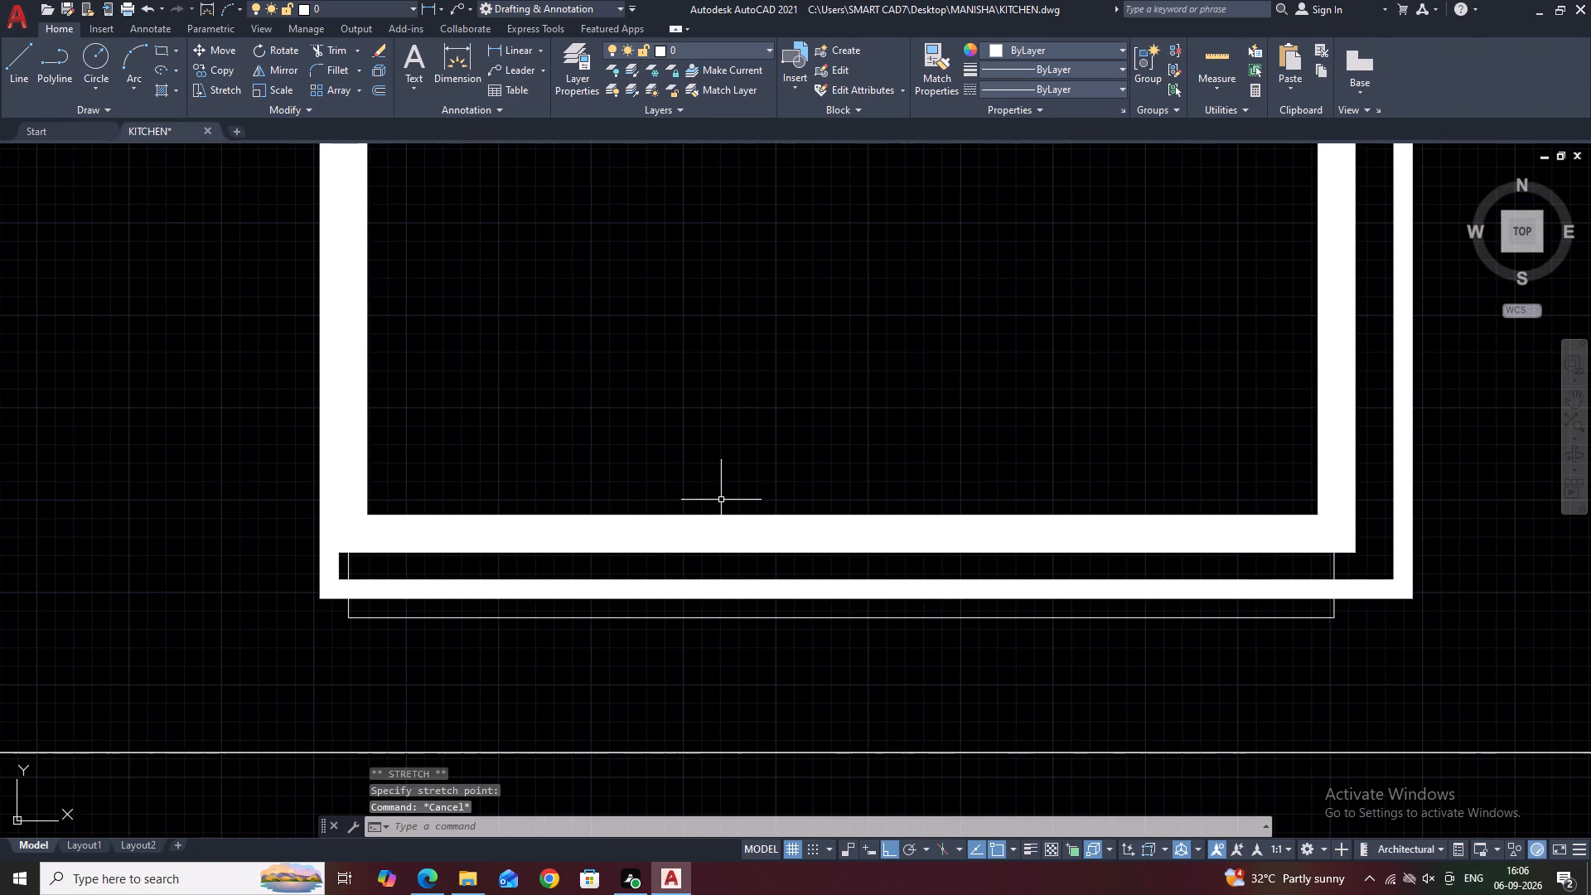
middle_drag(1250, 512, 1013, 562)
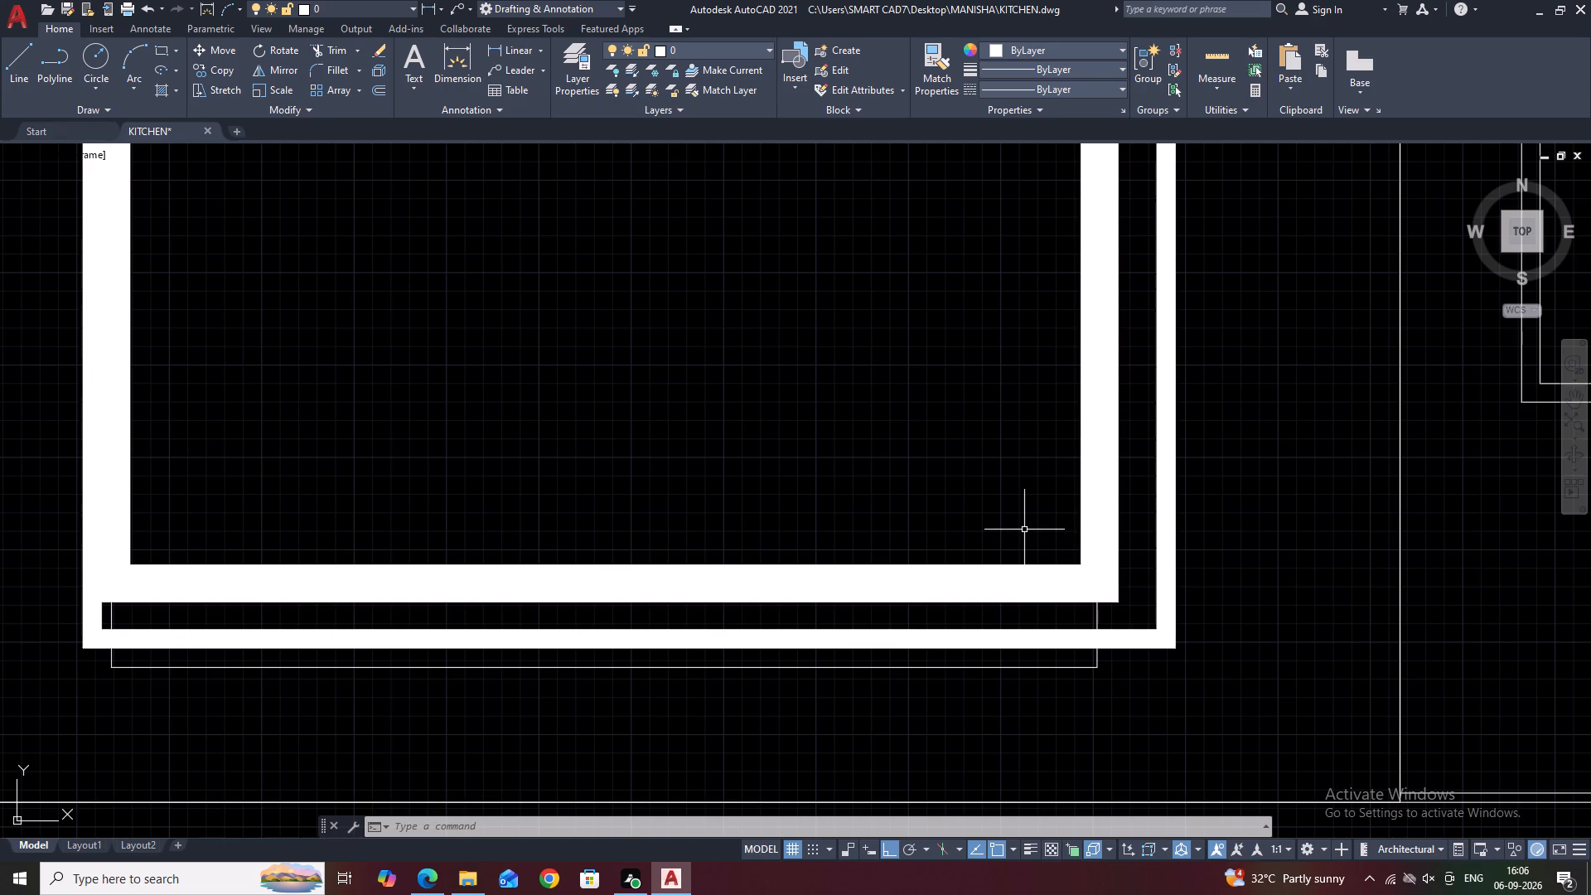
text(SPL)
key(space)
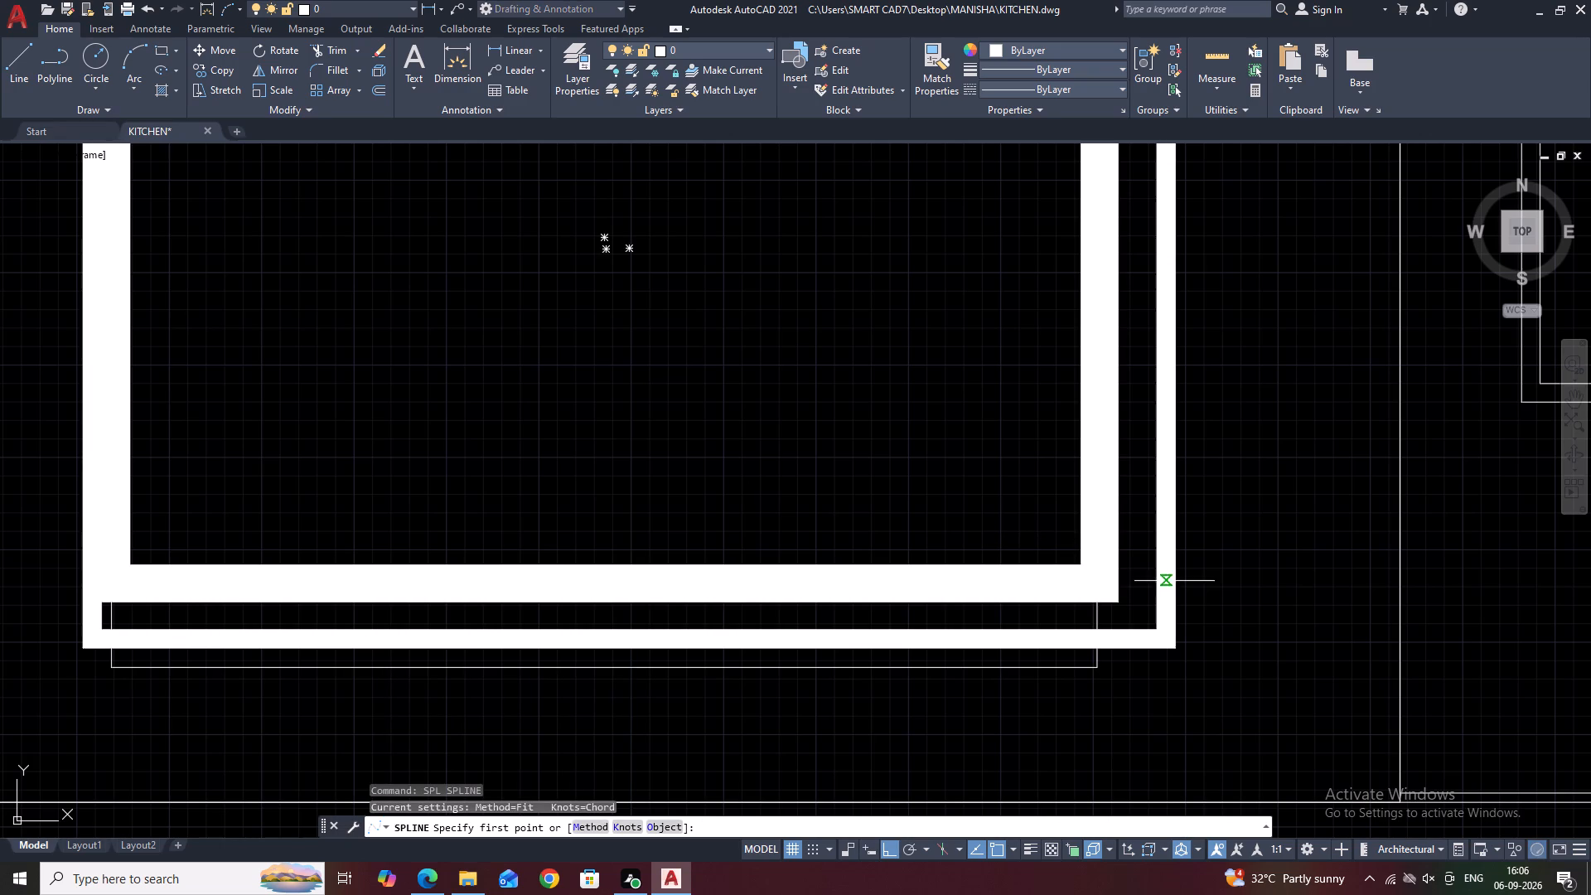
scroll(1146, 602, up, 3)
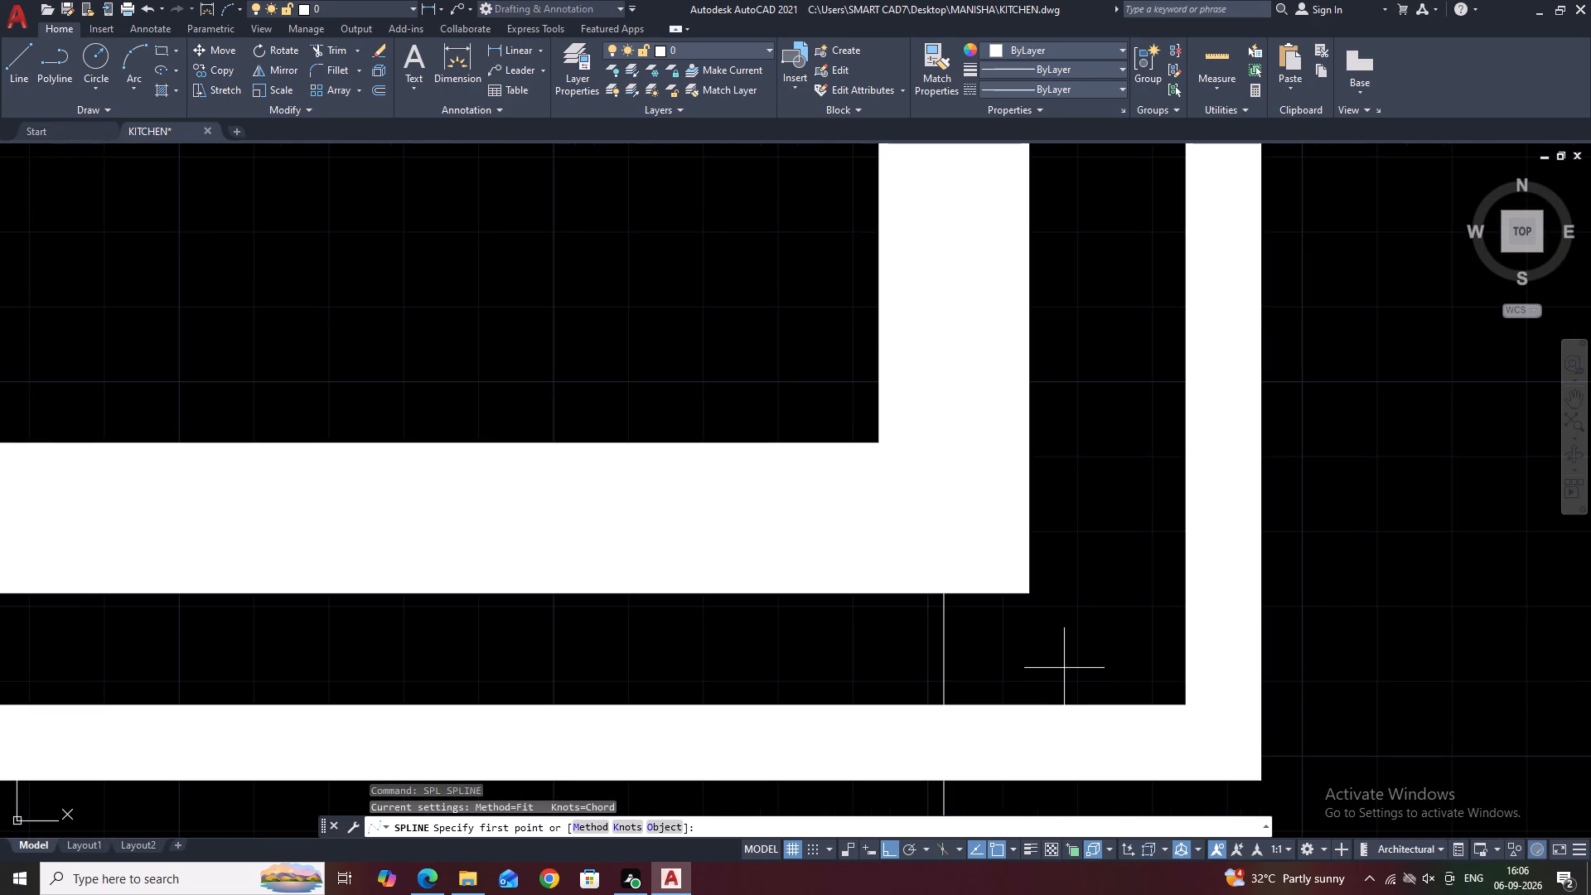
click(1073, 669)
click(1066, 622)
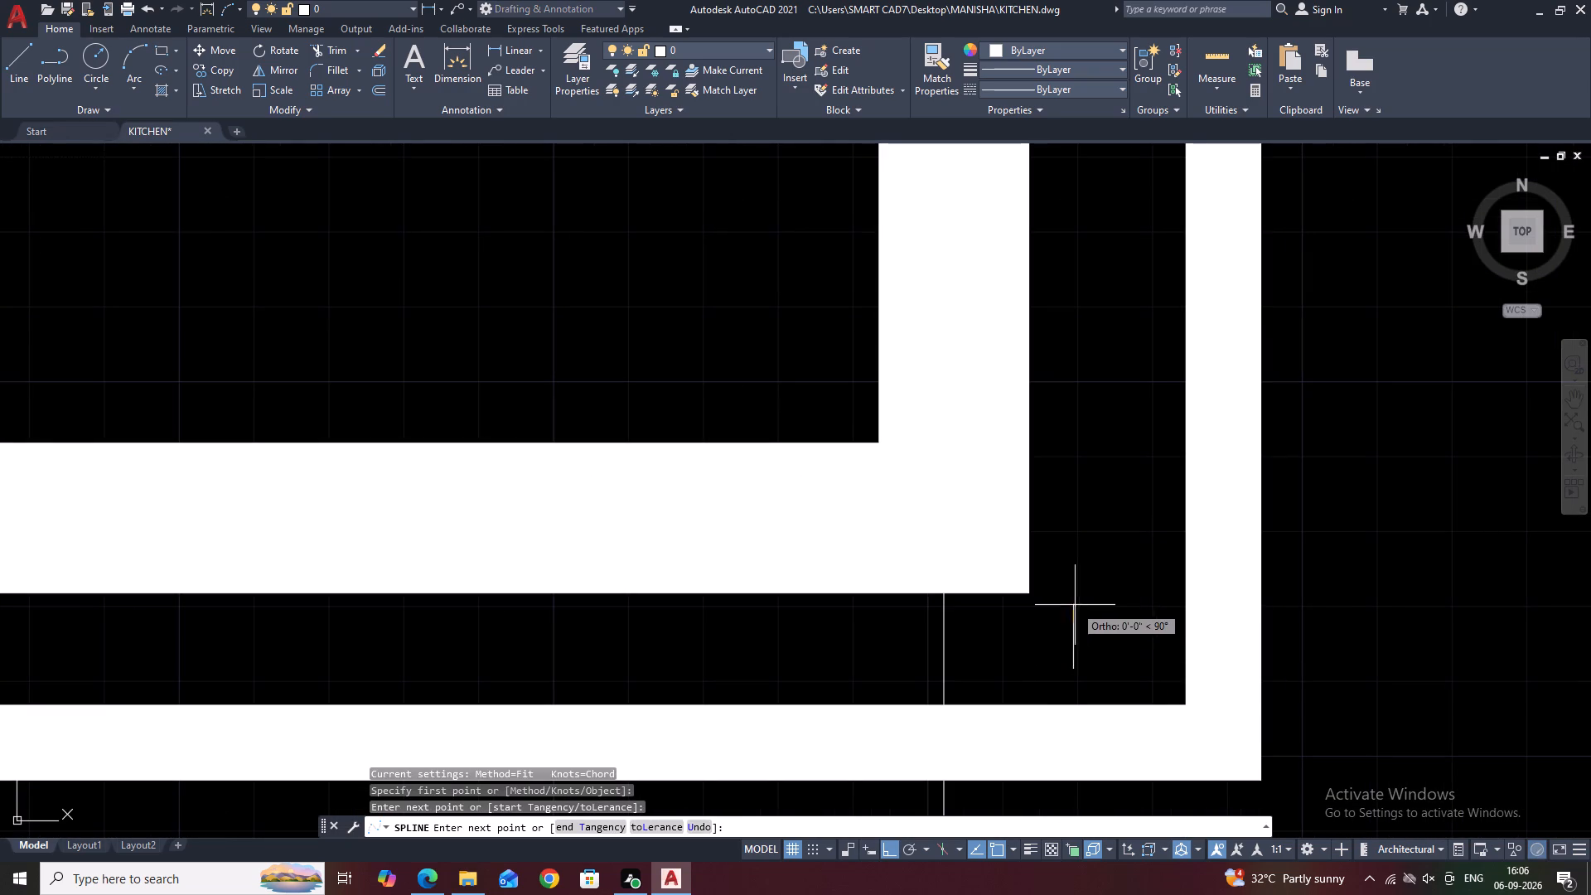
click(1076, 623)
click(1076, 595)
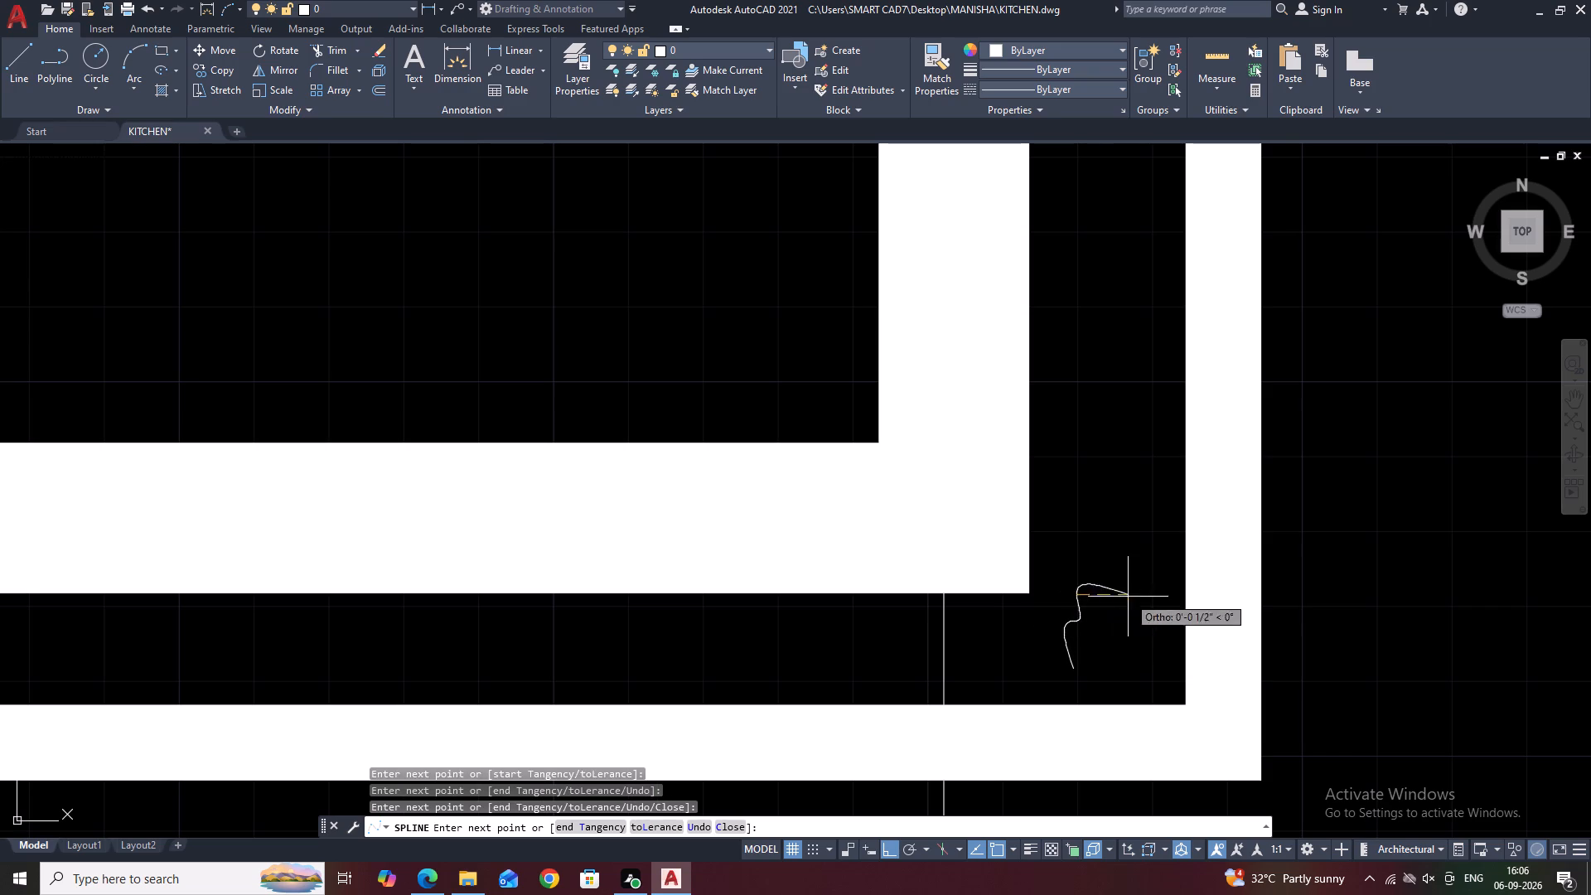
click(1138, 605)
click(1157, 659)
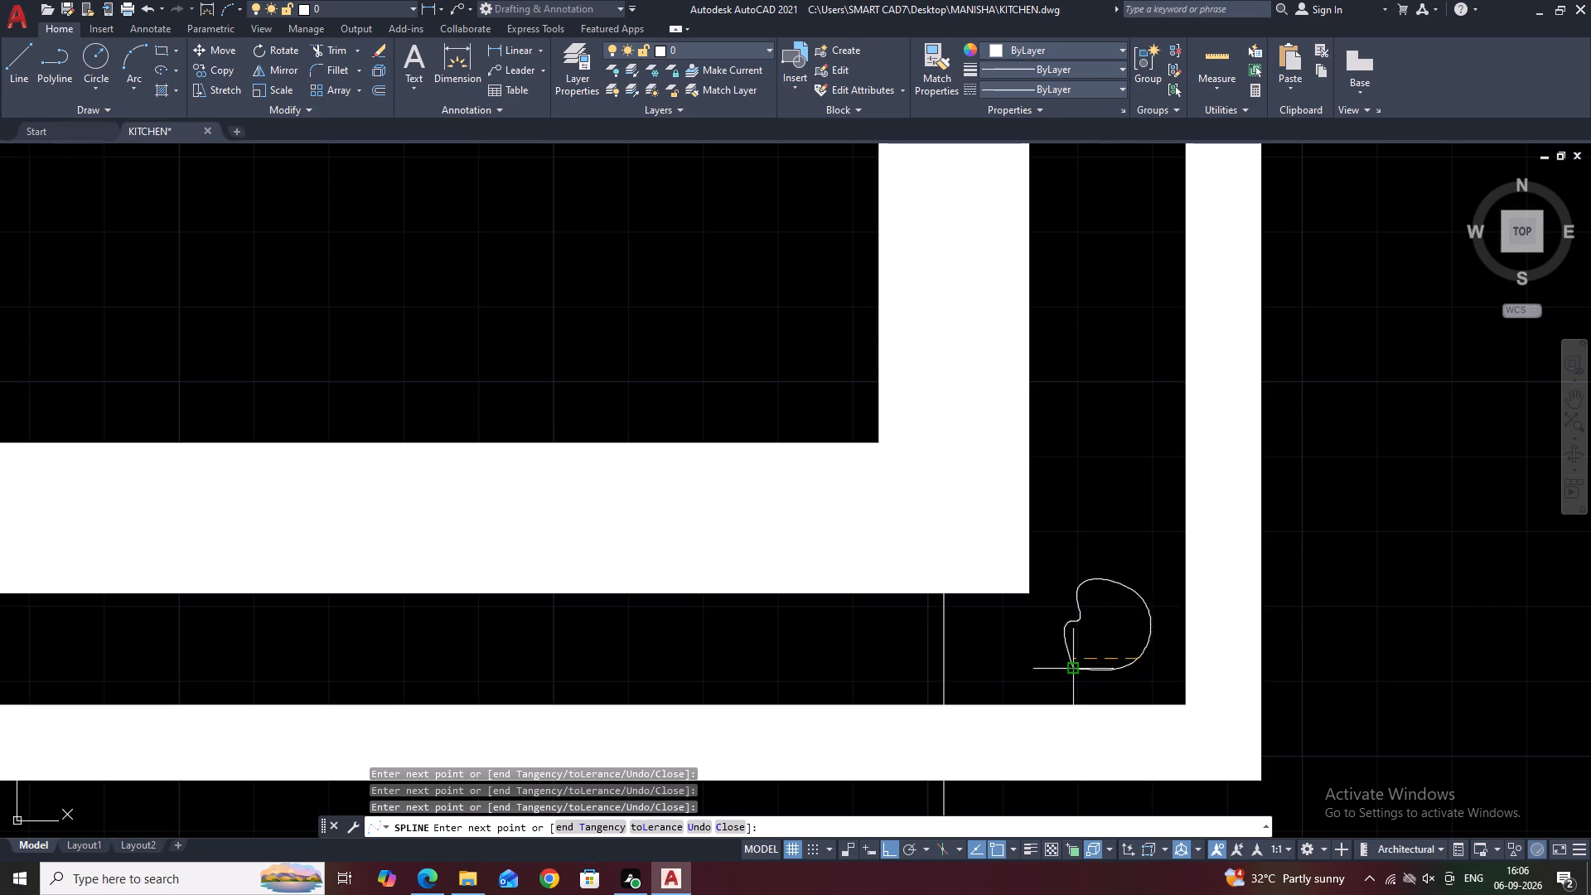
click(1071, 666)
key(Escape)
Draw a small P-shaped spline loop in the gap at the lower-right corner between the thick and 1/2"-wide rectangles.
key(space)
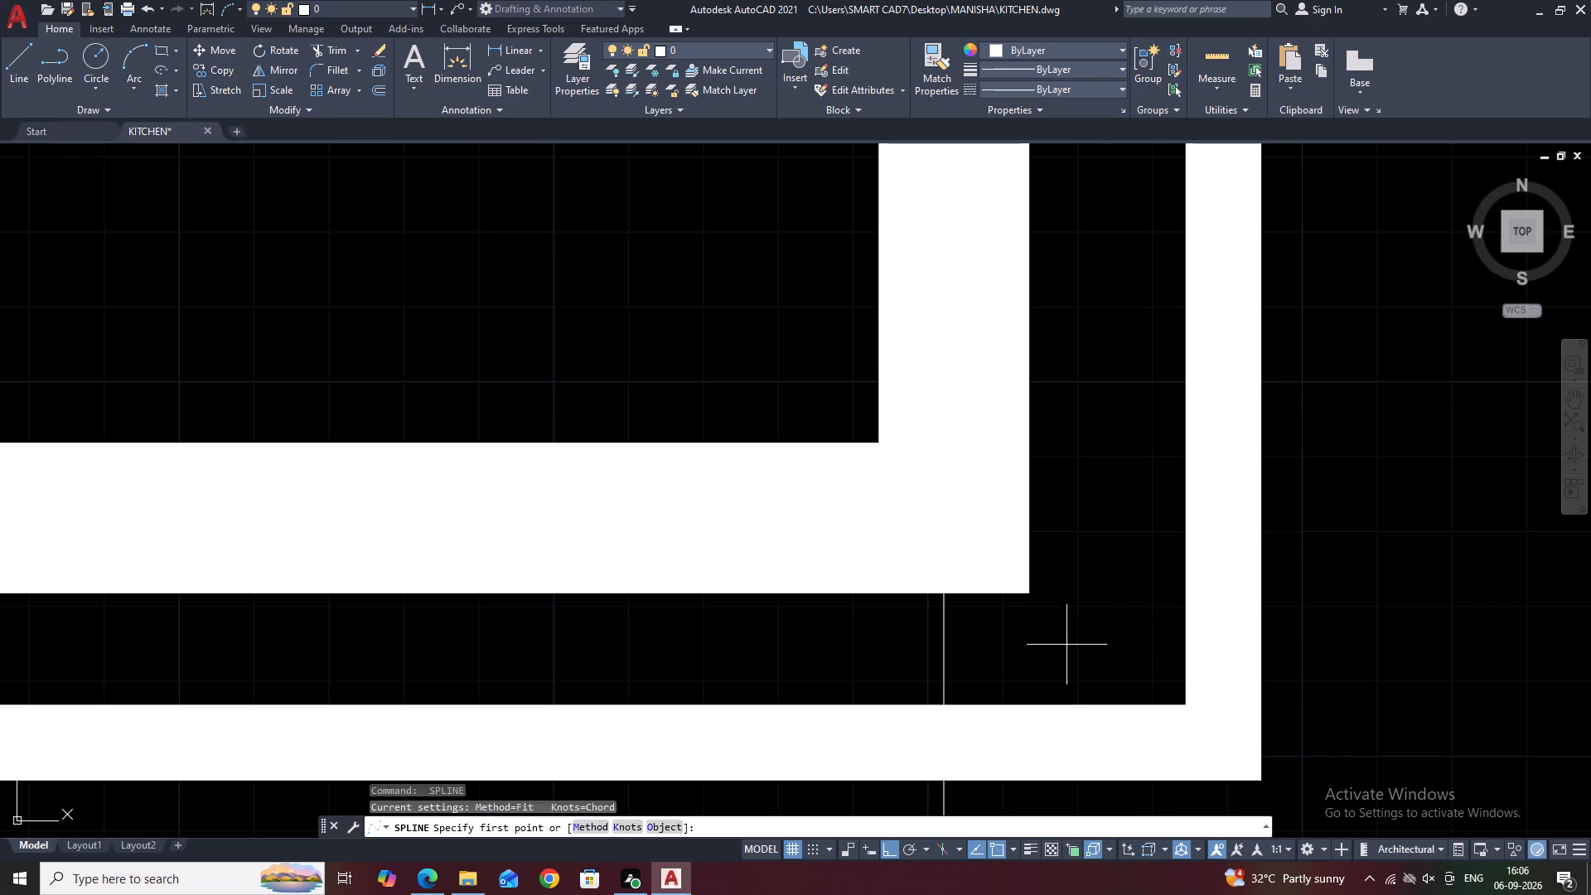
click(1065, 649)
click(1075, 607)
click(1075, 585)
click(1069, 568)
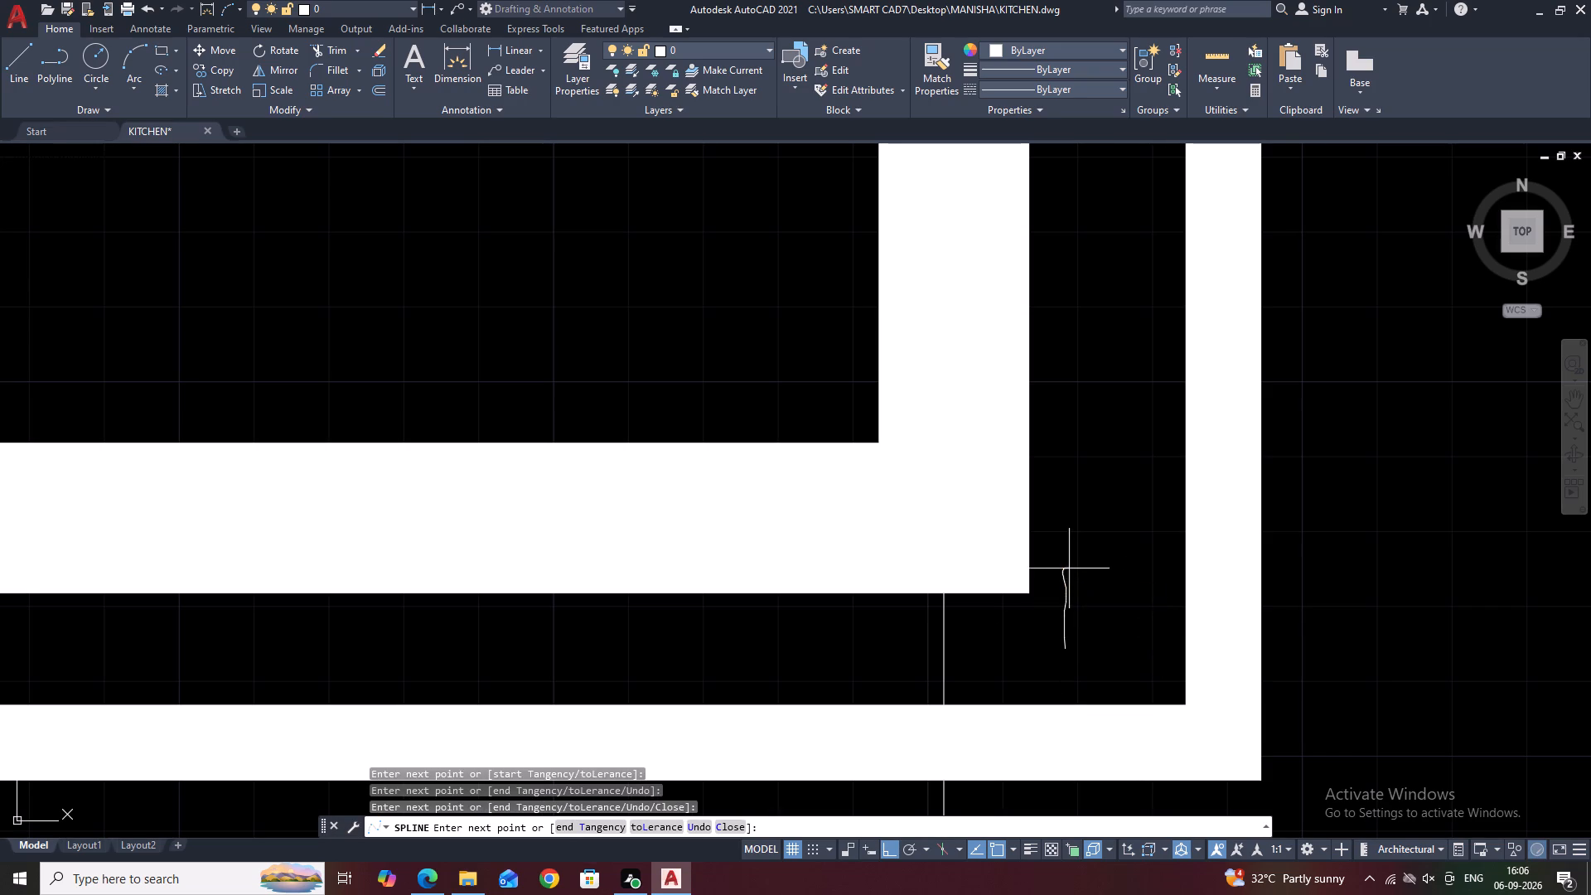
click(1120, 567)
click(1107, 600)
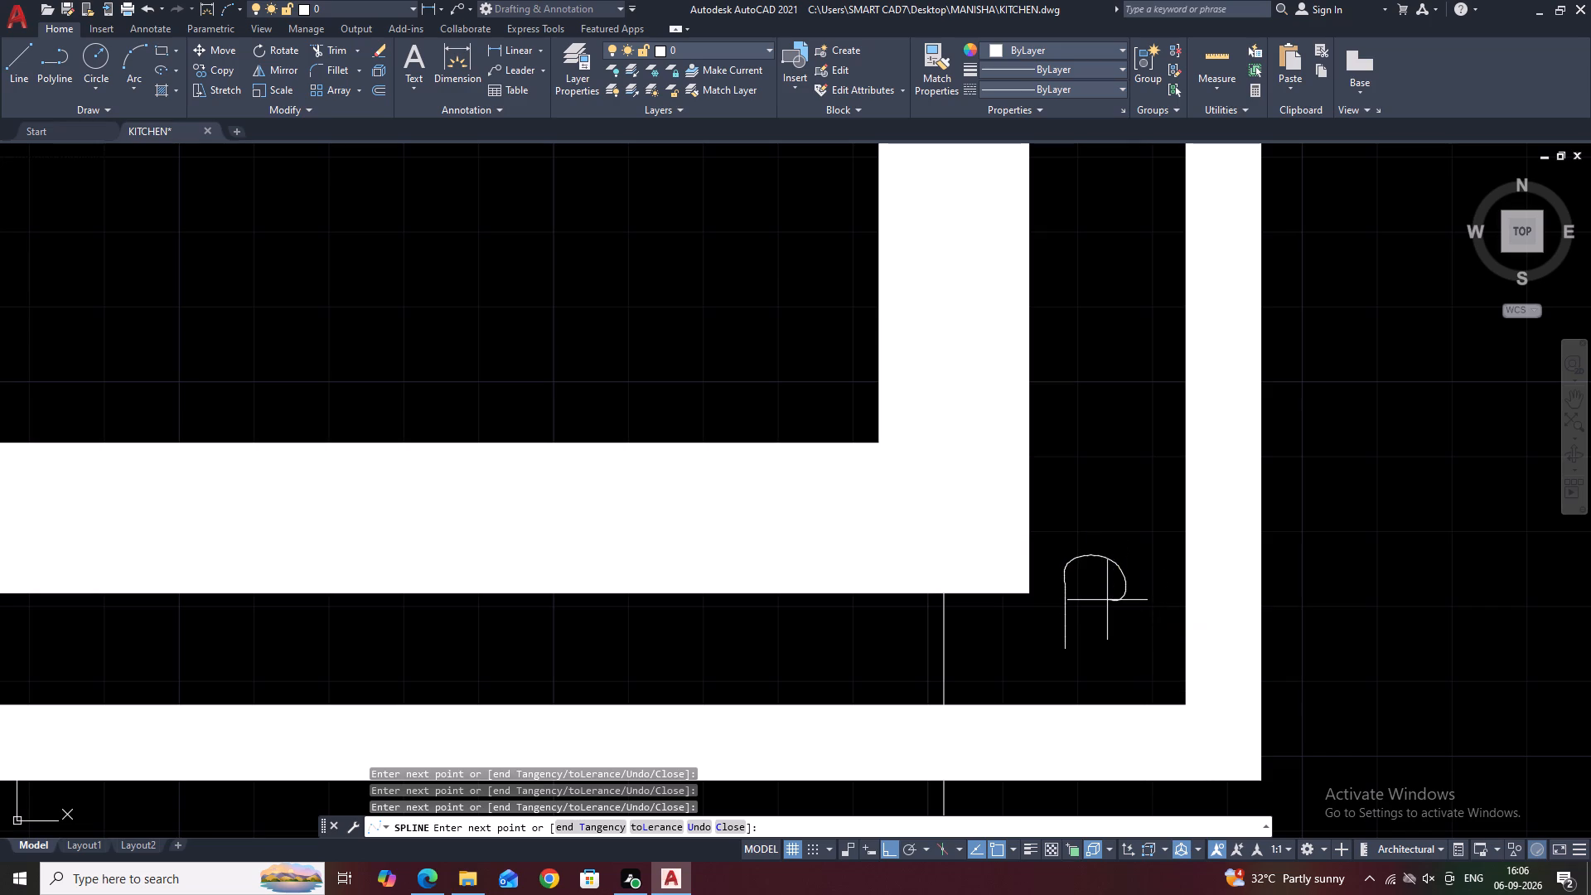
click(1086, 604)
click(1104, 641)
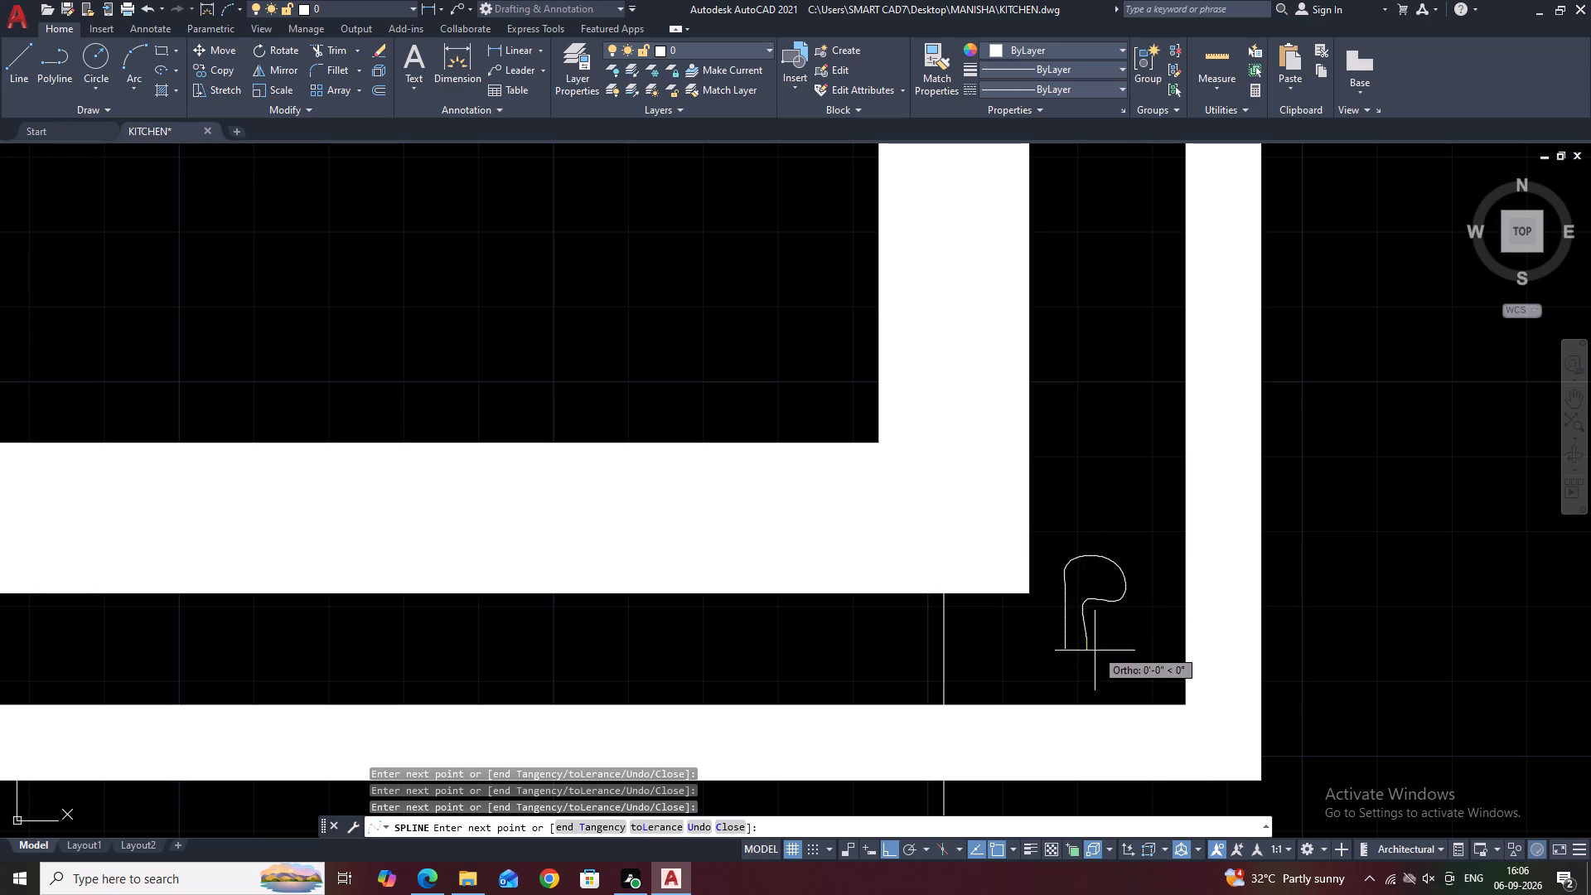
click(1063, 643)
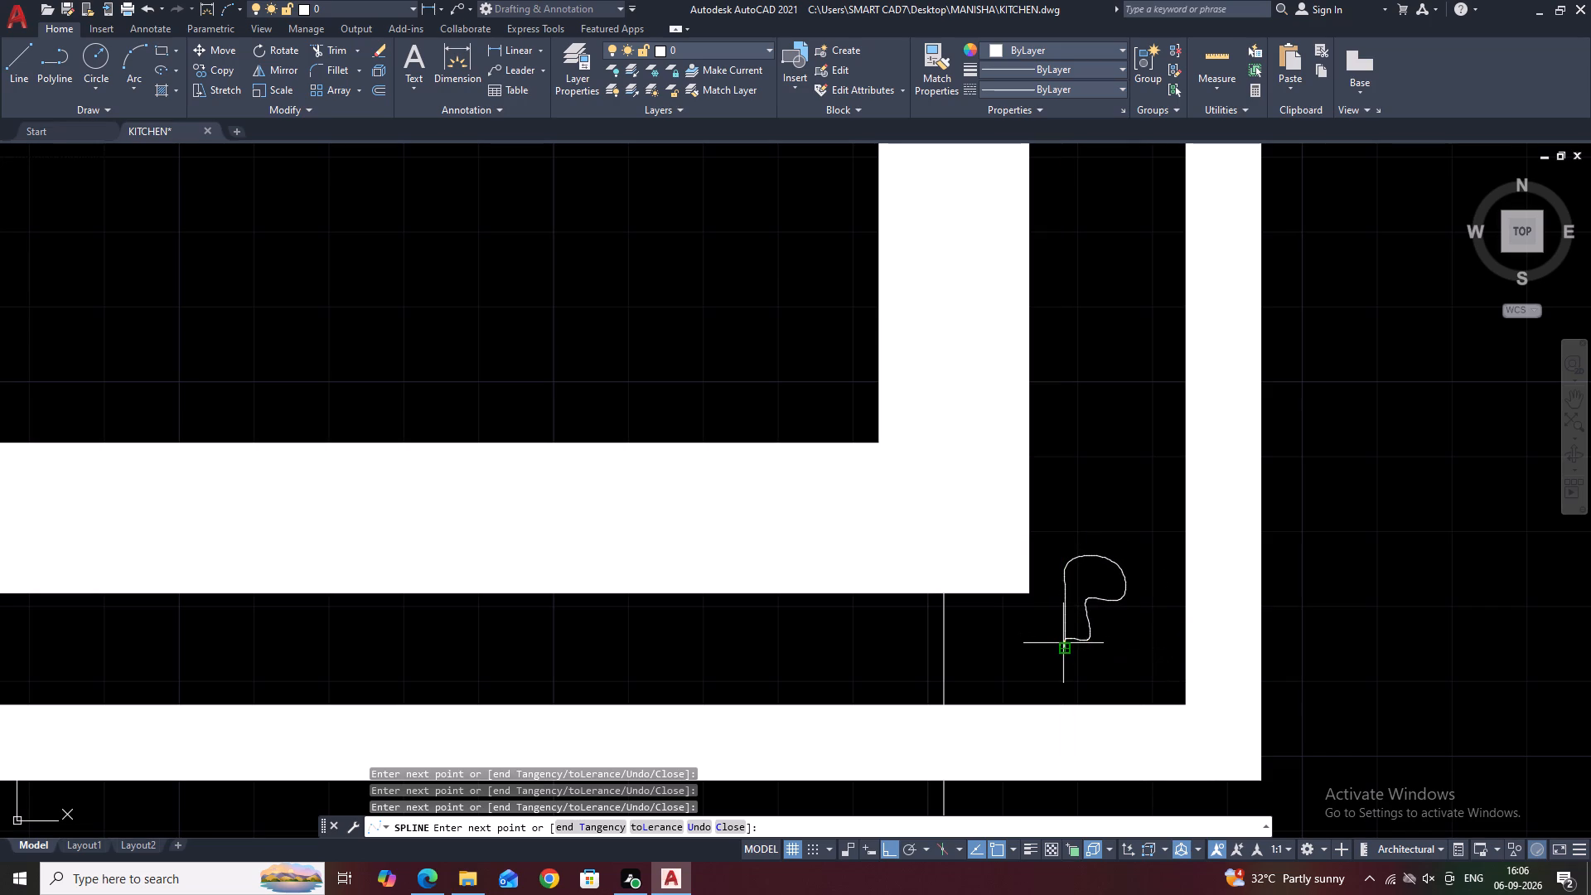
key(Return)
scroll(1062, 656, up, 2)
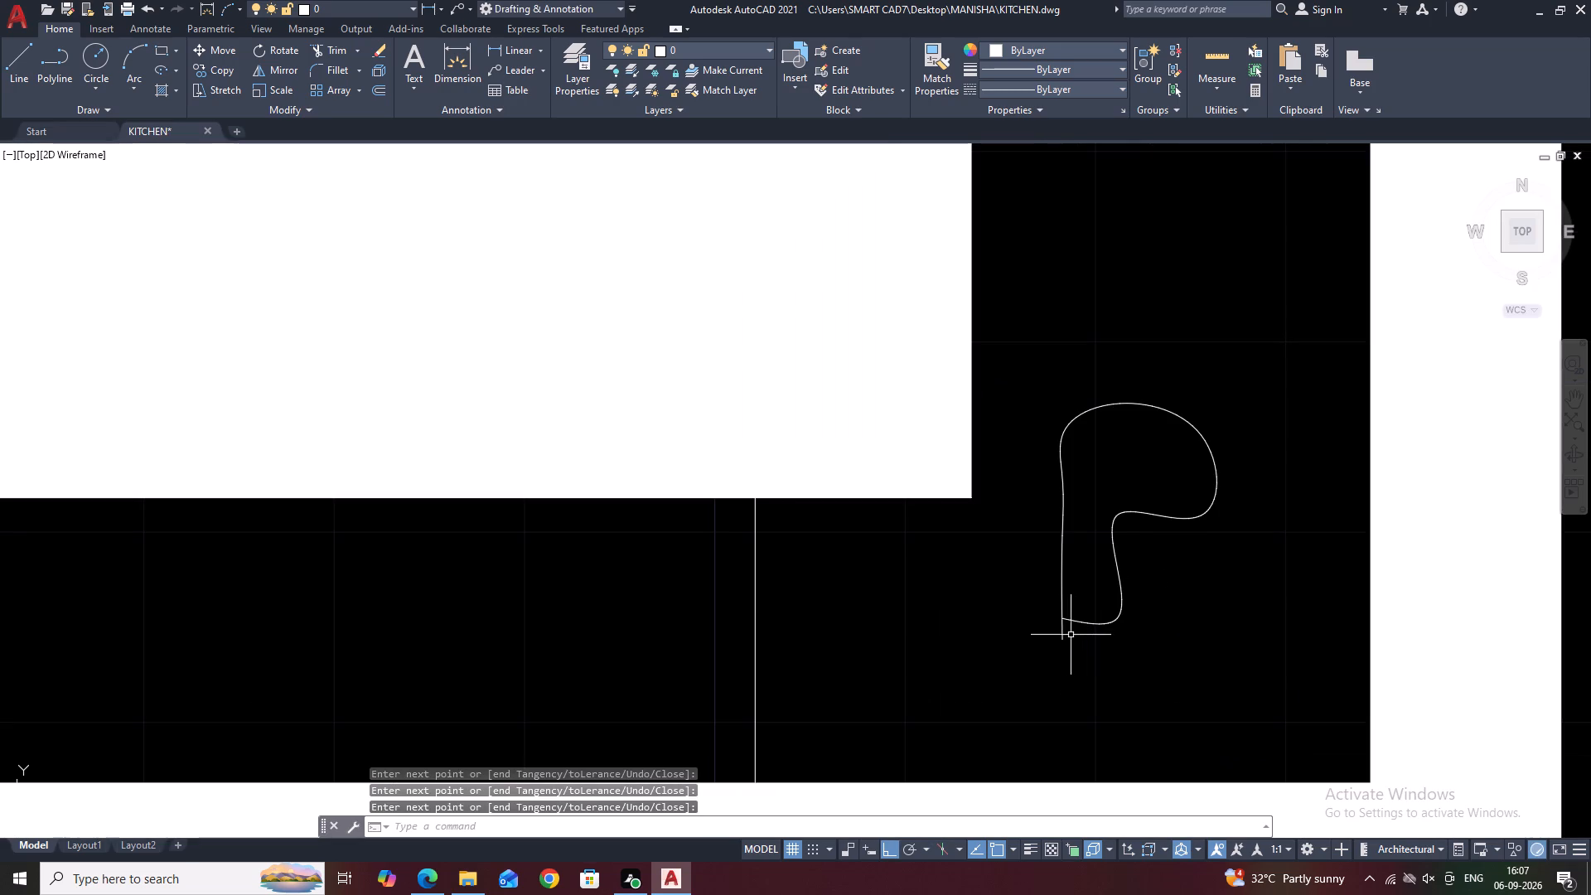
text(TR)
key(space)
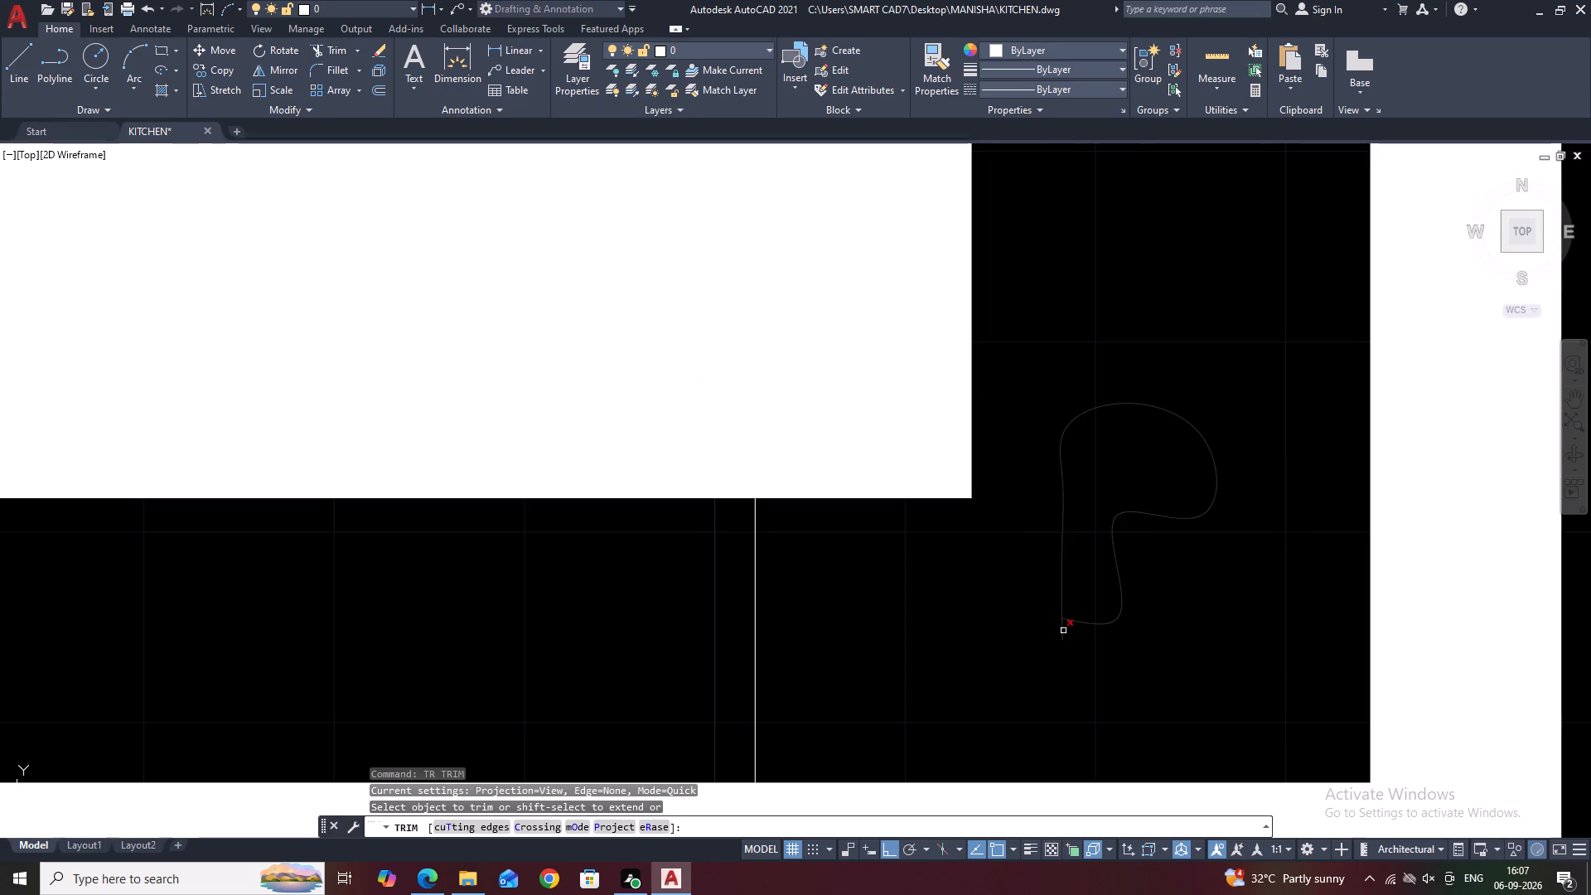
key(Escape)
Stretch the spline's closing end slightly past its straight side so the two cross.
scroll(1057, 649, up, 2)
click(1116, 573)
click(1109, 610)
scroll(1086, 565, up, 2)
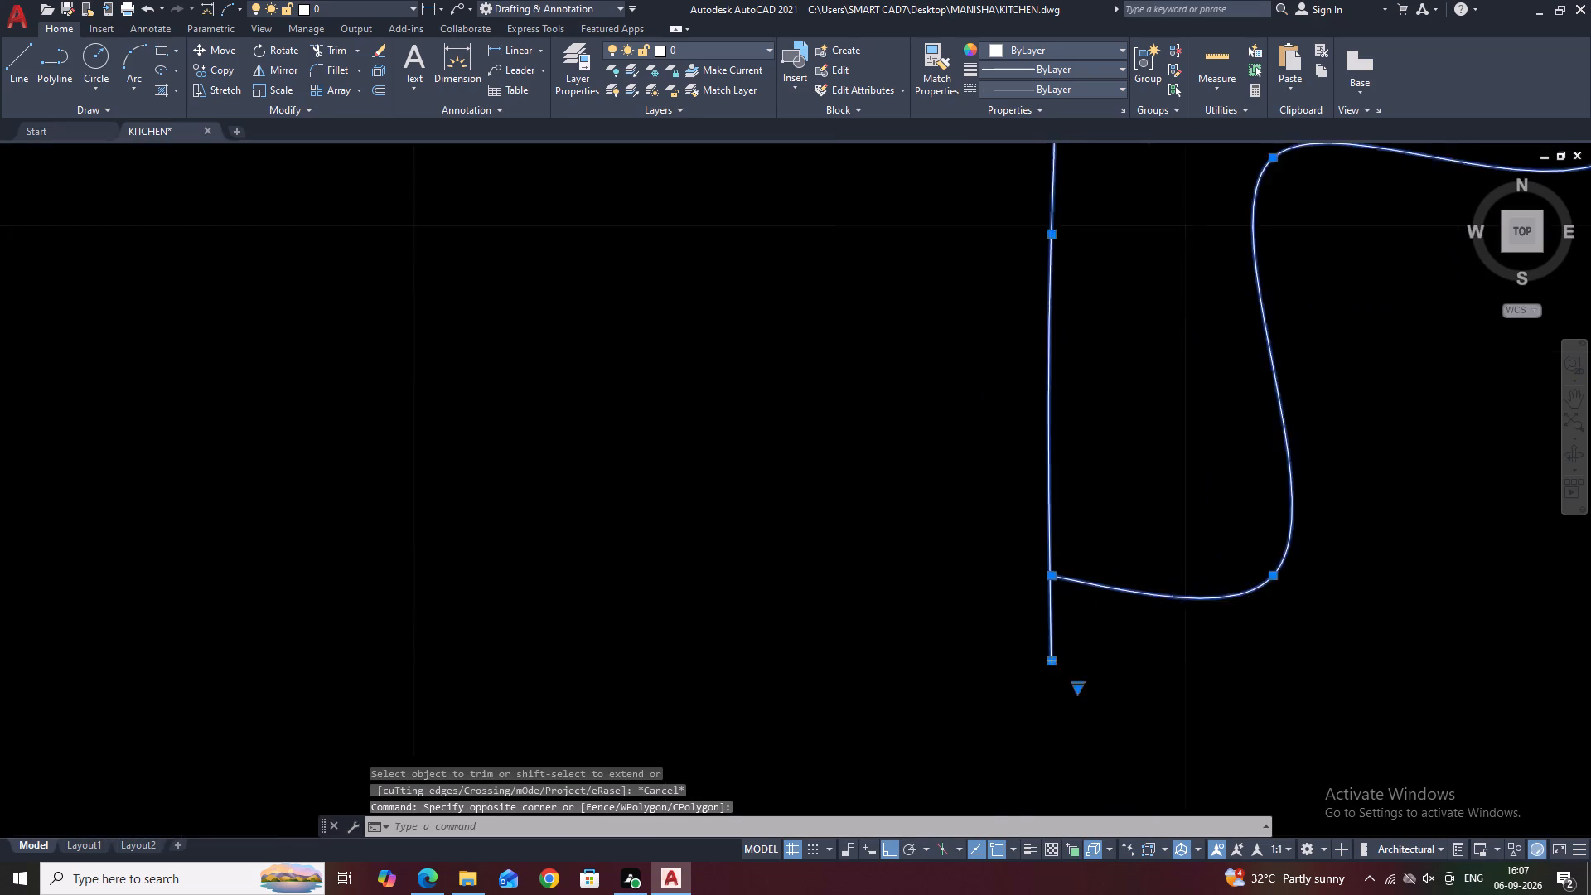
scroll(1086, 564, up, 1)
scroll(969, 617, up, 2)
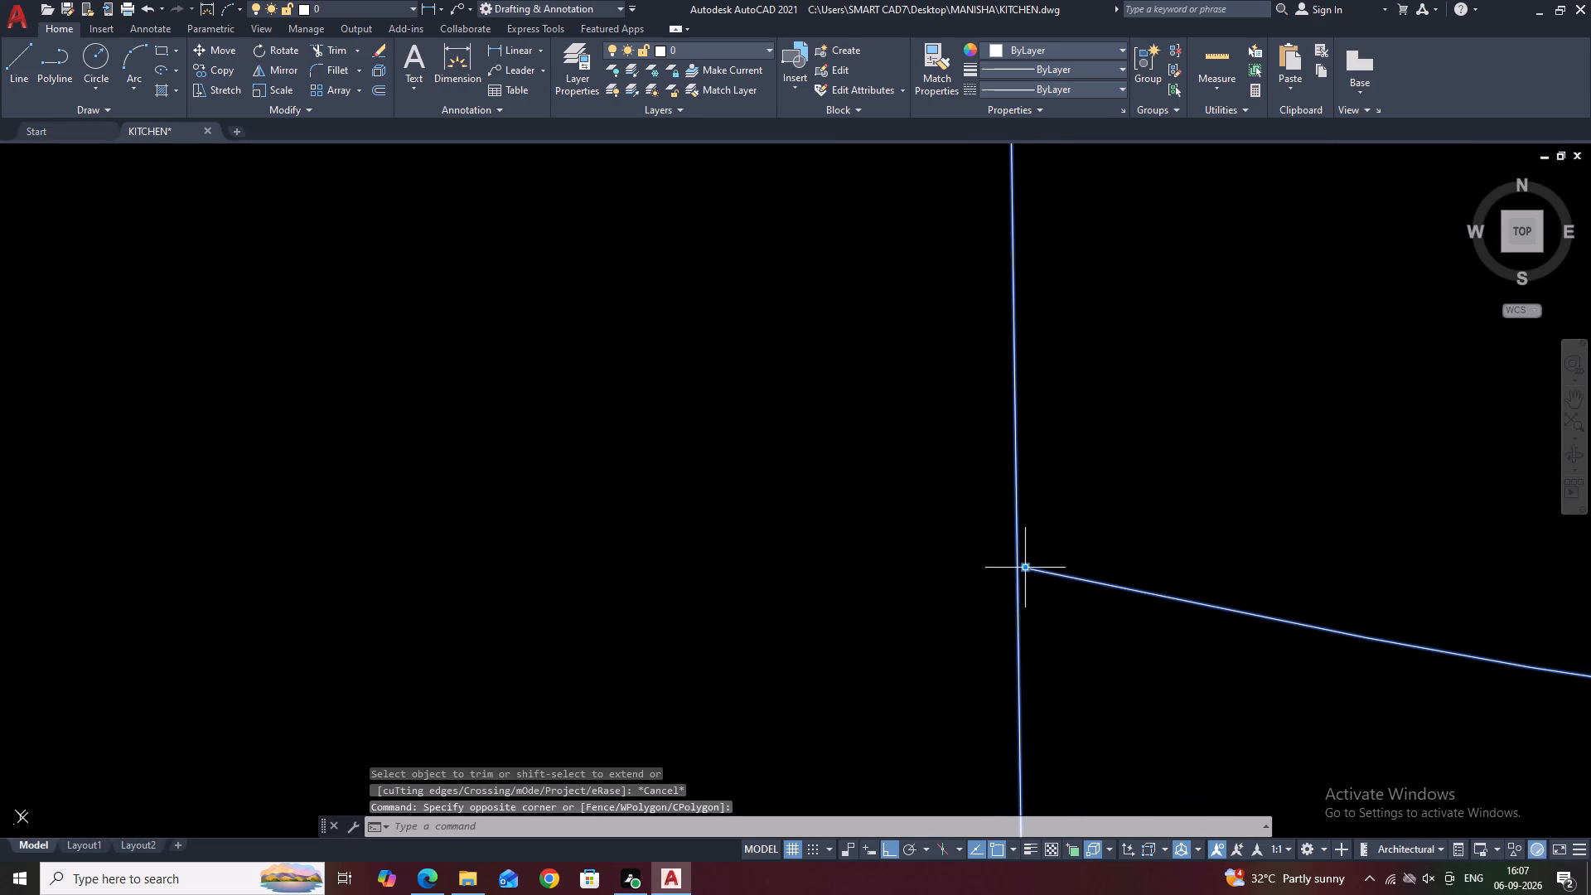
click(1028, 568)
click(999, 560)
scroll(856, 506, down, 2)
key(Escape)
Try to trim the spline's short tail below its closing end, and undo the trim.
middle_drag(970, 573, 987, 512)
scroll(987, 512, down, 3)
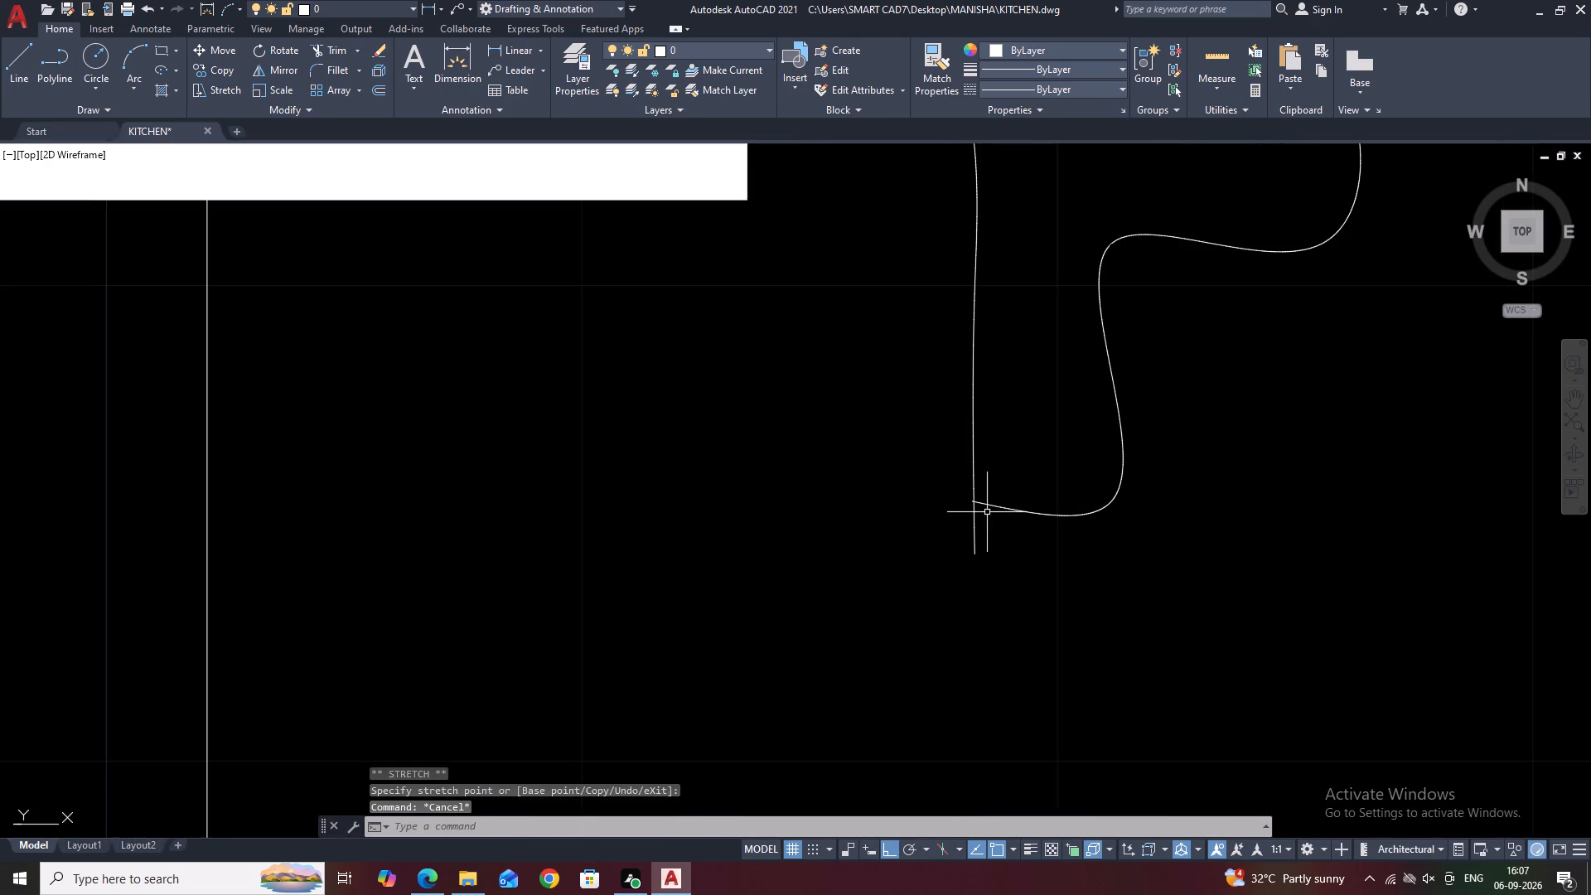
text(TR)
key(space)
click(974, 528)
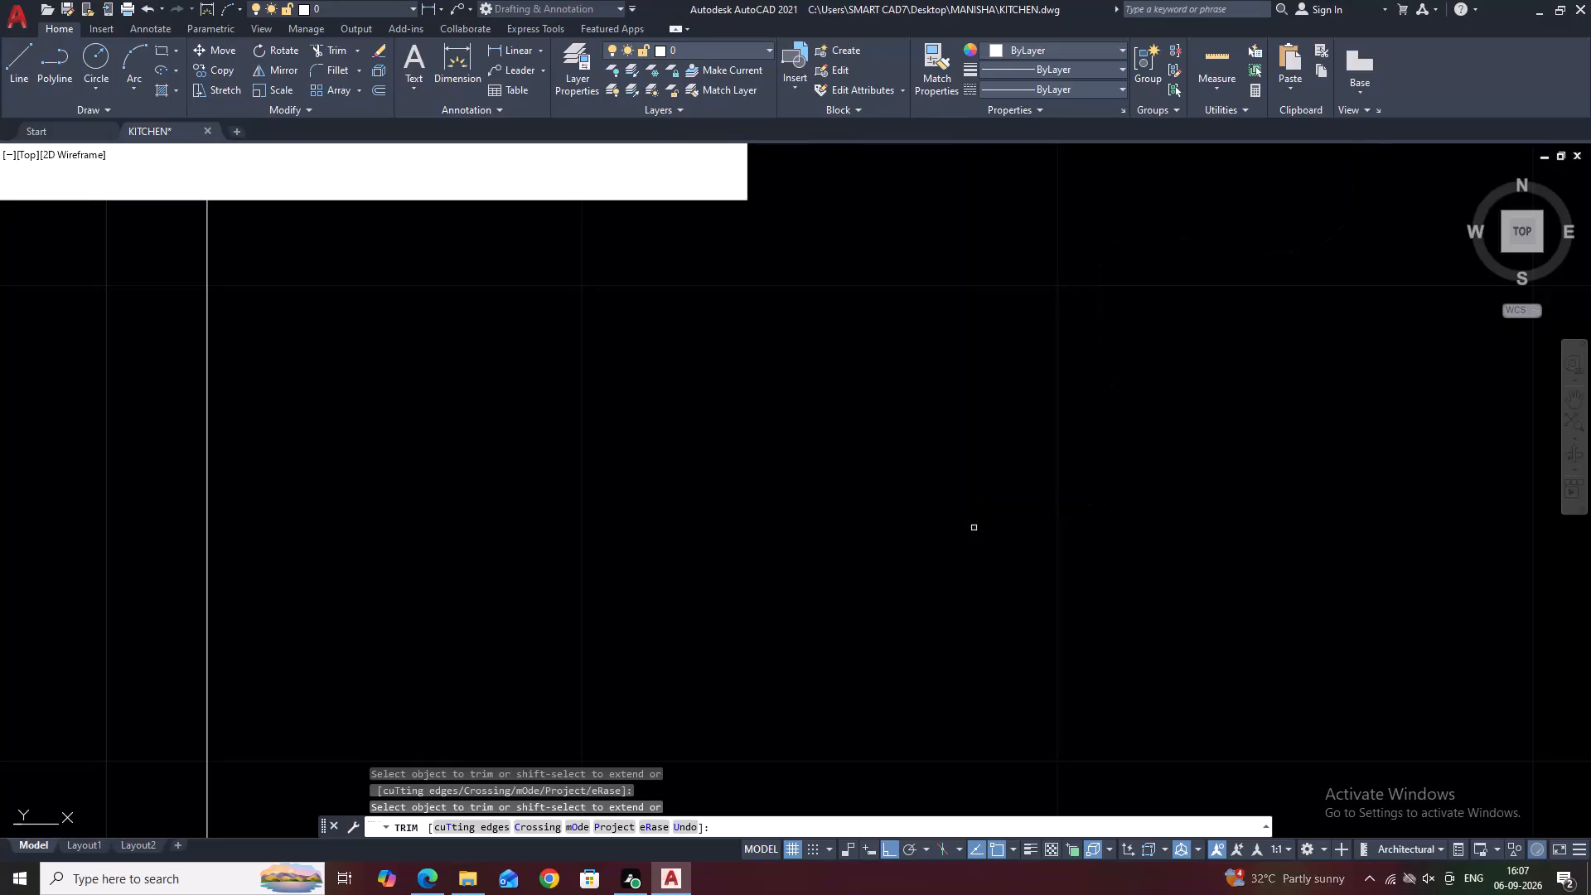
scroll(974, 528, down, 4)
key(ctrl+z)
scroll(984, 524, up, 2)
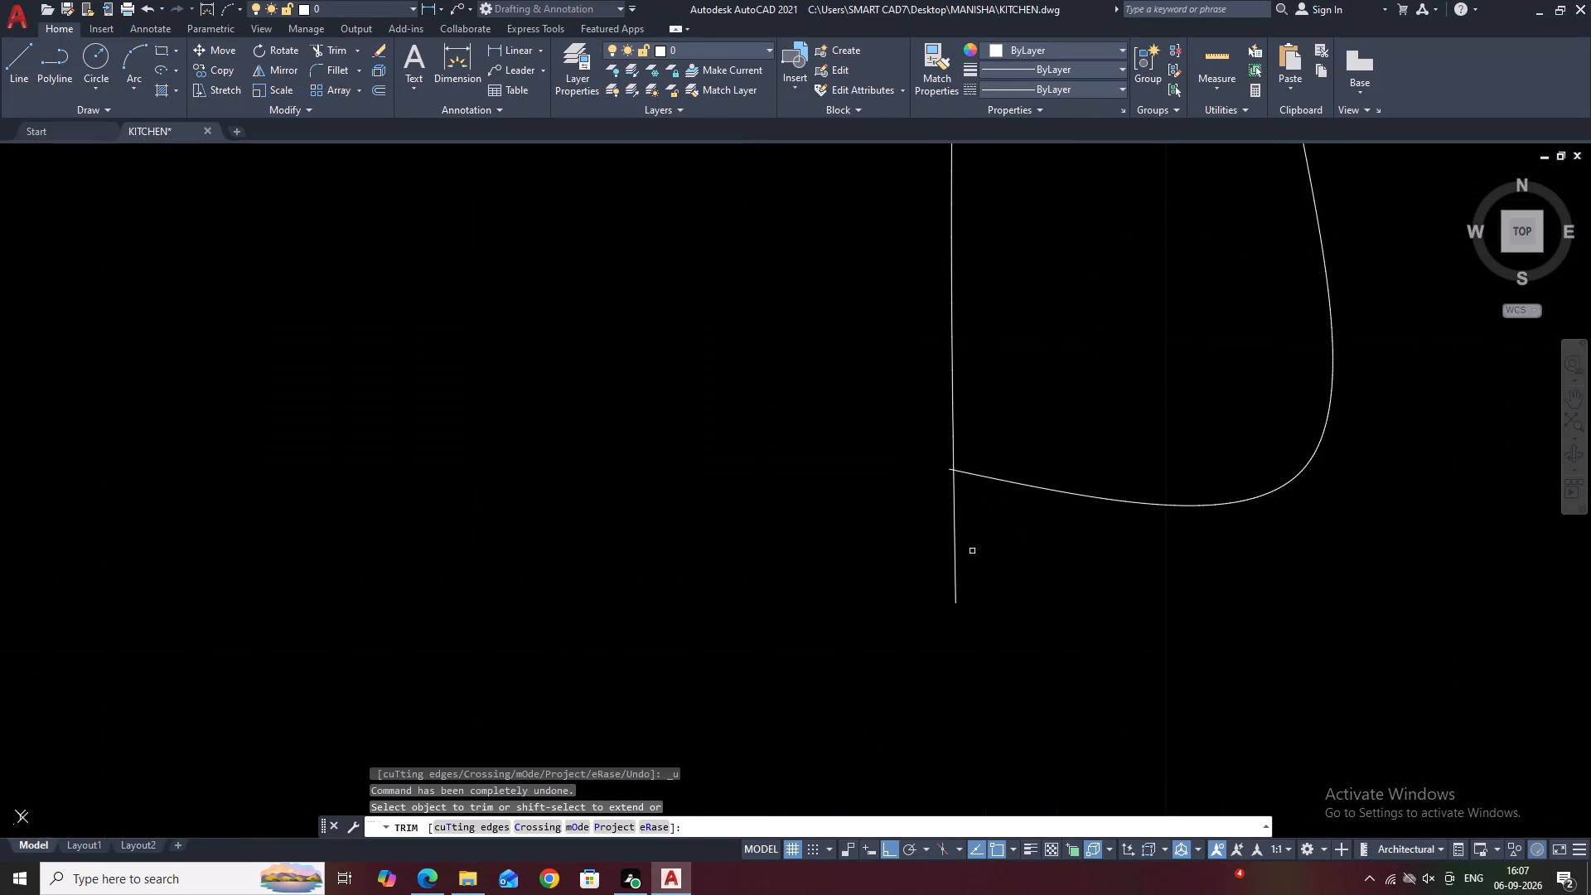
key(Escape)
Close the spline's foot by stretching its start point up to the closing end and snapping the closing end onto it.
drag(962, 539, 956, 530)
click(941, 506)
middle_drag(994, 568, 988, 578)
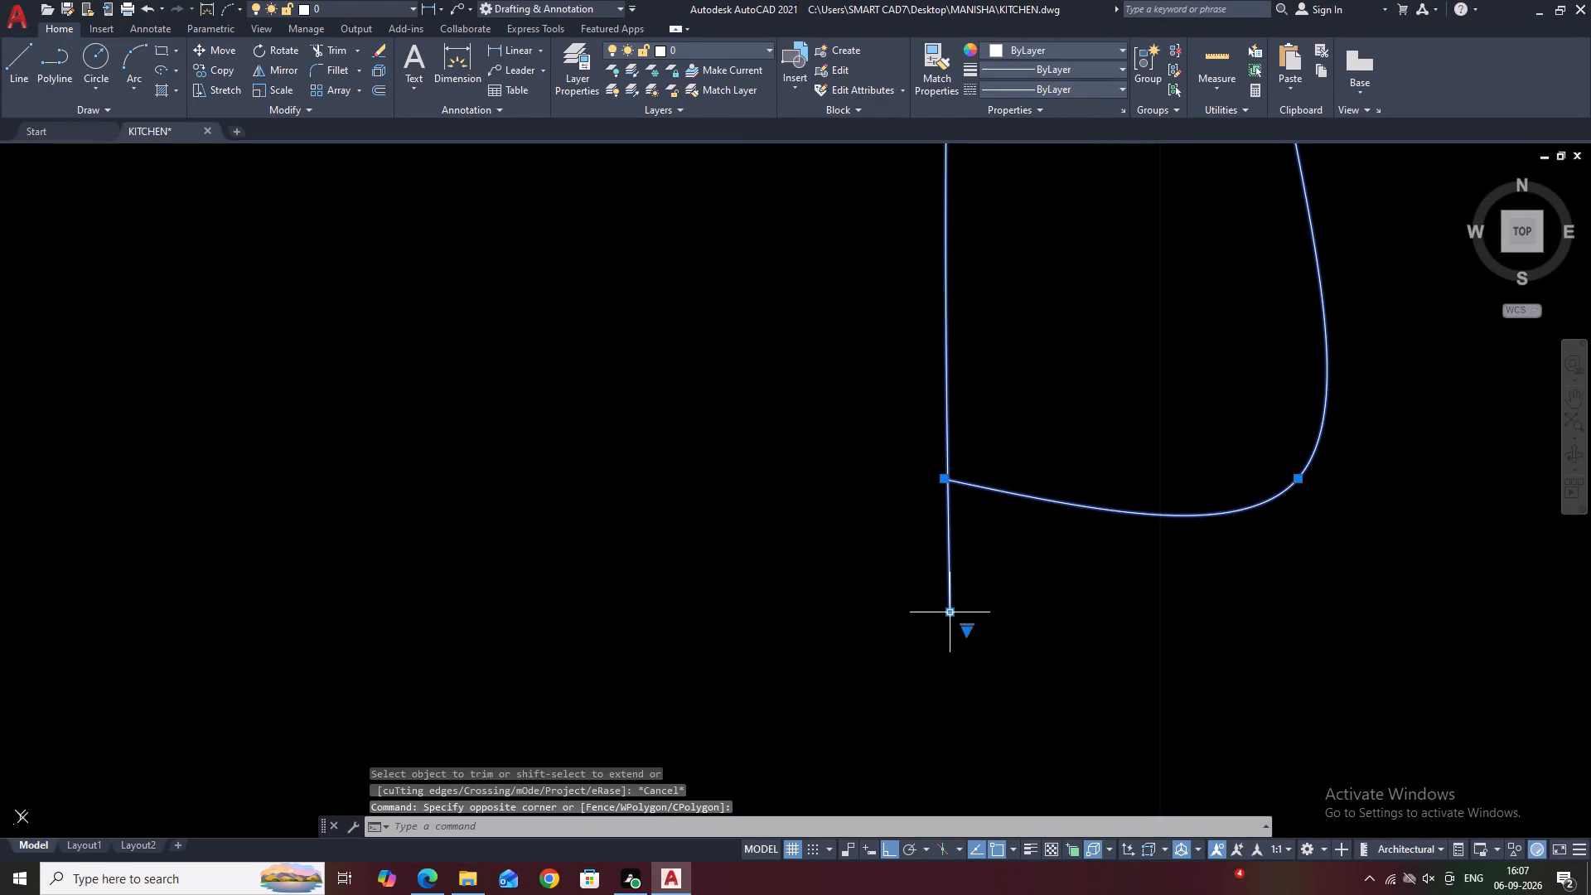
click(951, 612)
click(952, 476)
scroll(947, 488, up, 3)
middle_drag(974, 477, 963, 533)
scroll(908, 513, up, 3)
click(855, 516)
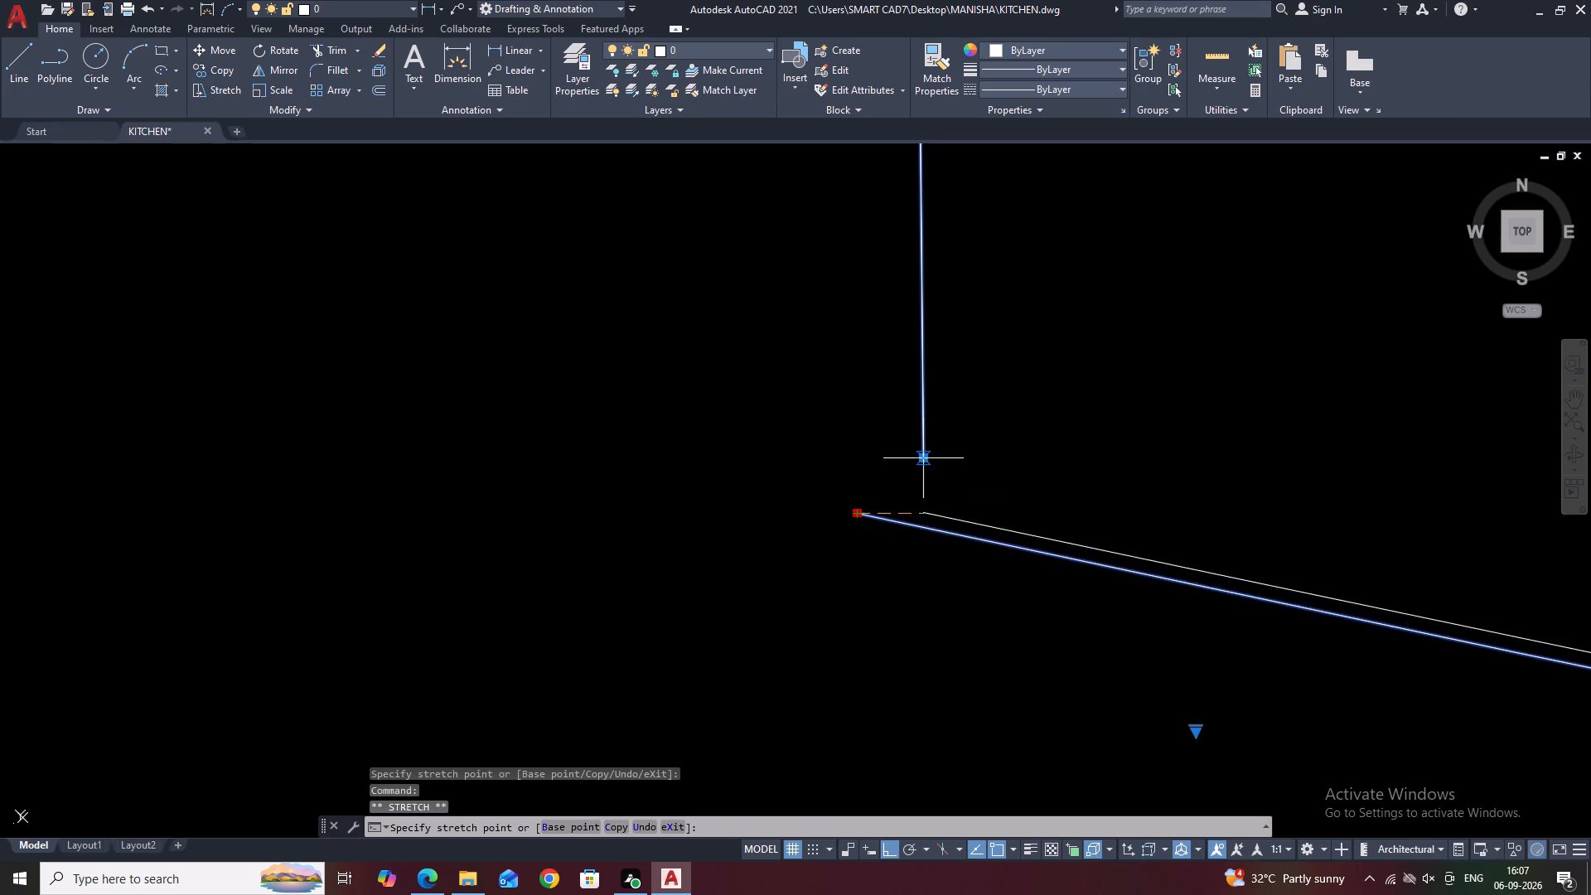
click(925, 456)
key(Escape)
Reshape the spline by lowering its inner bend and upper-right fit point and bulging two fit points of its straight side outward.
scroll(851, 464, down, 15)
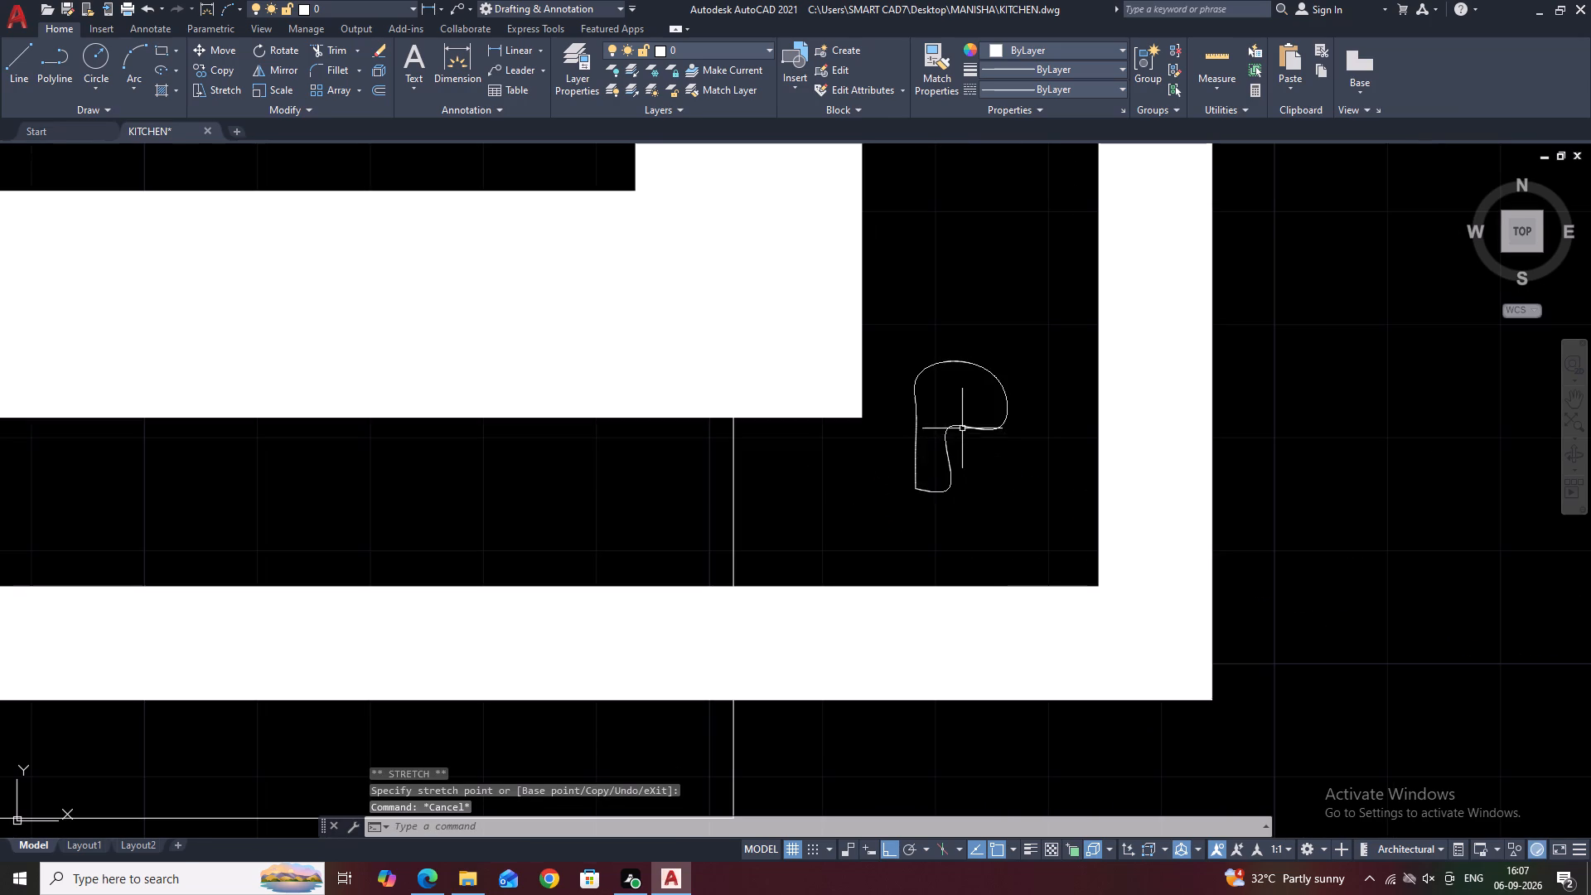
click(960, 426)
scroll(950, 426, up, 2)
click(939, 427)
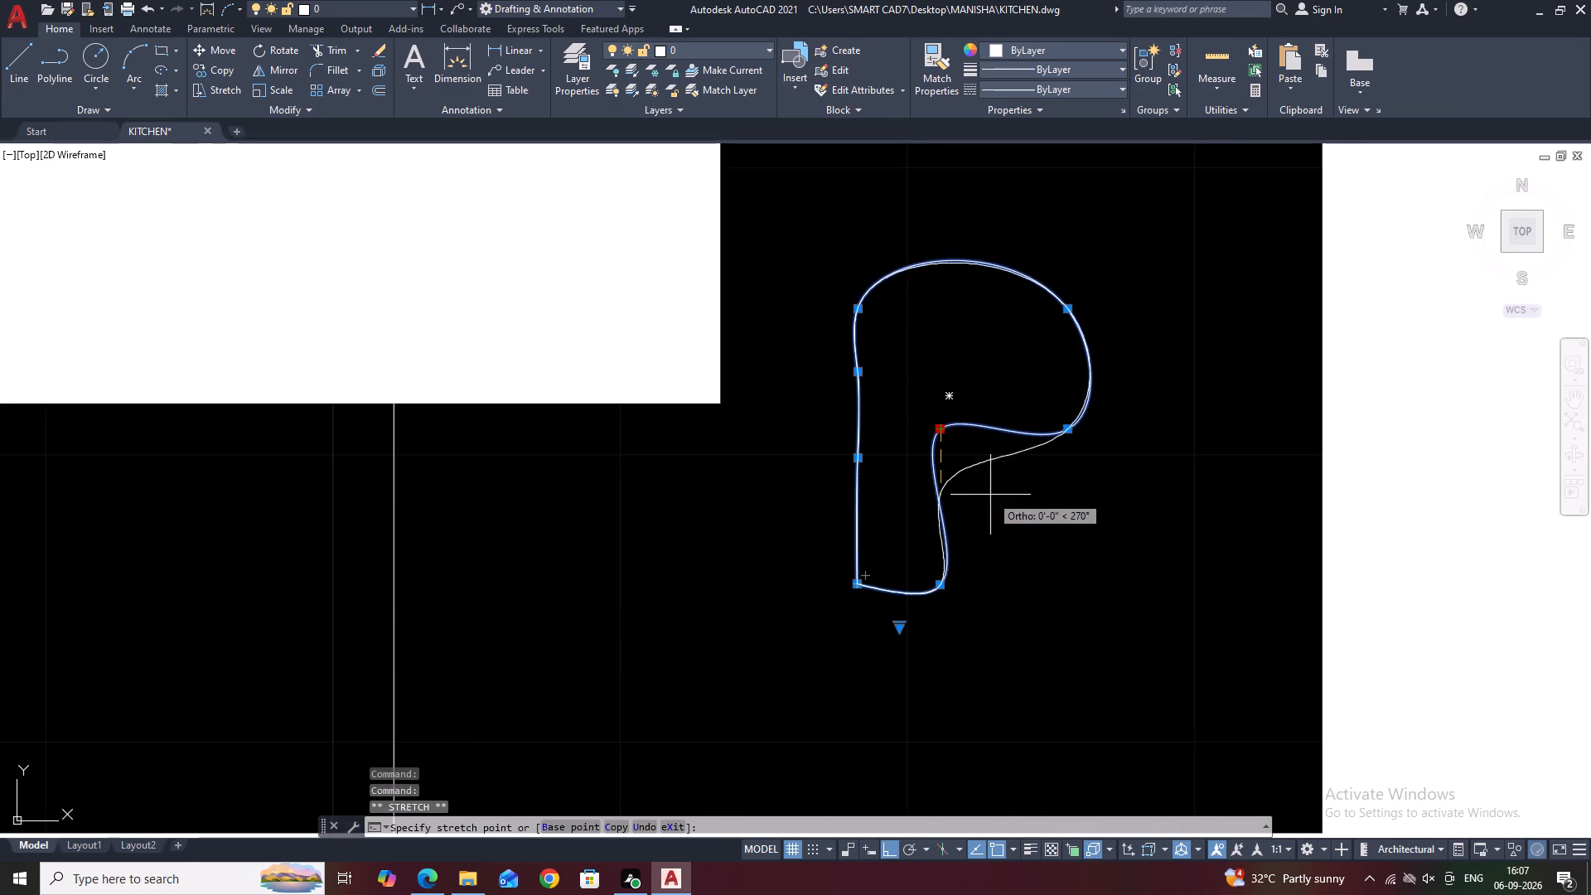
click(1018, 514)
scroll(945, 412, down, 3)
scroll(949, 387, up, 3)
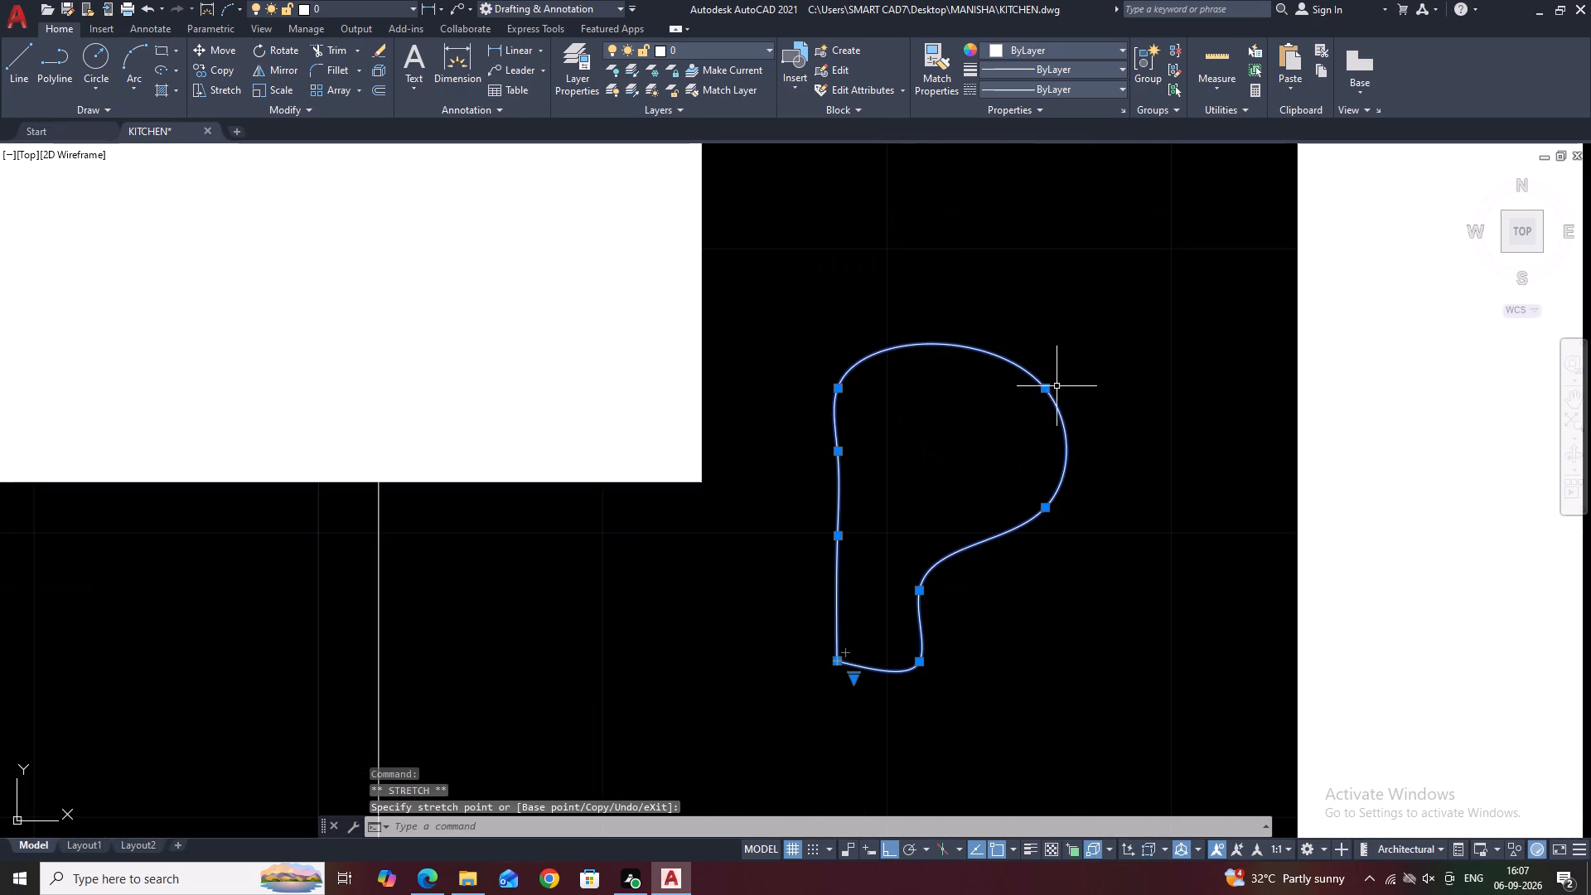
click(1048, 388)
click(1012, 443)
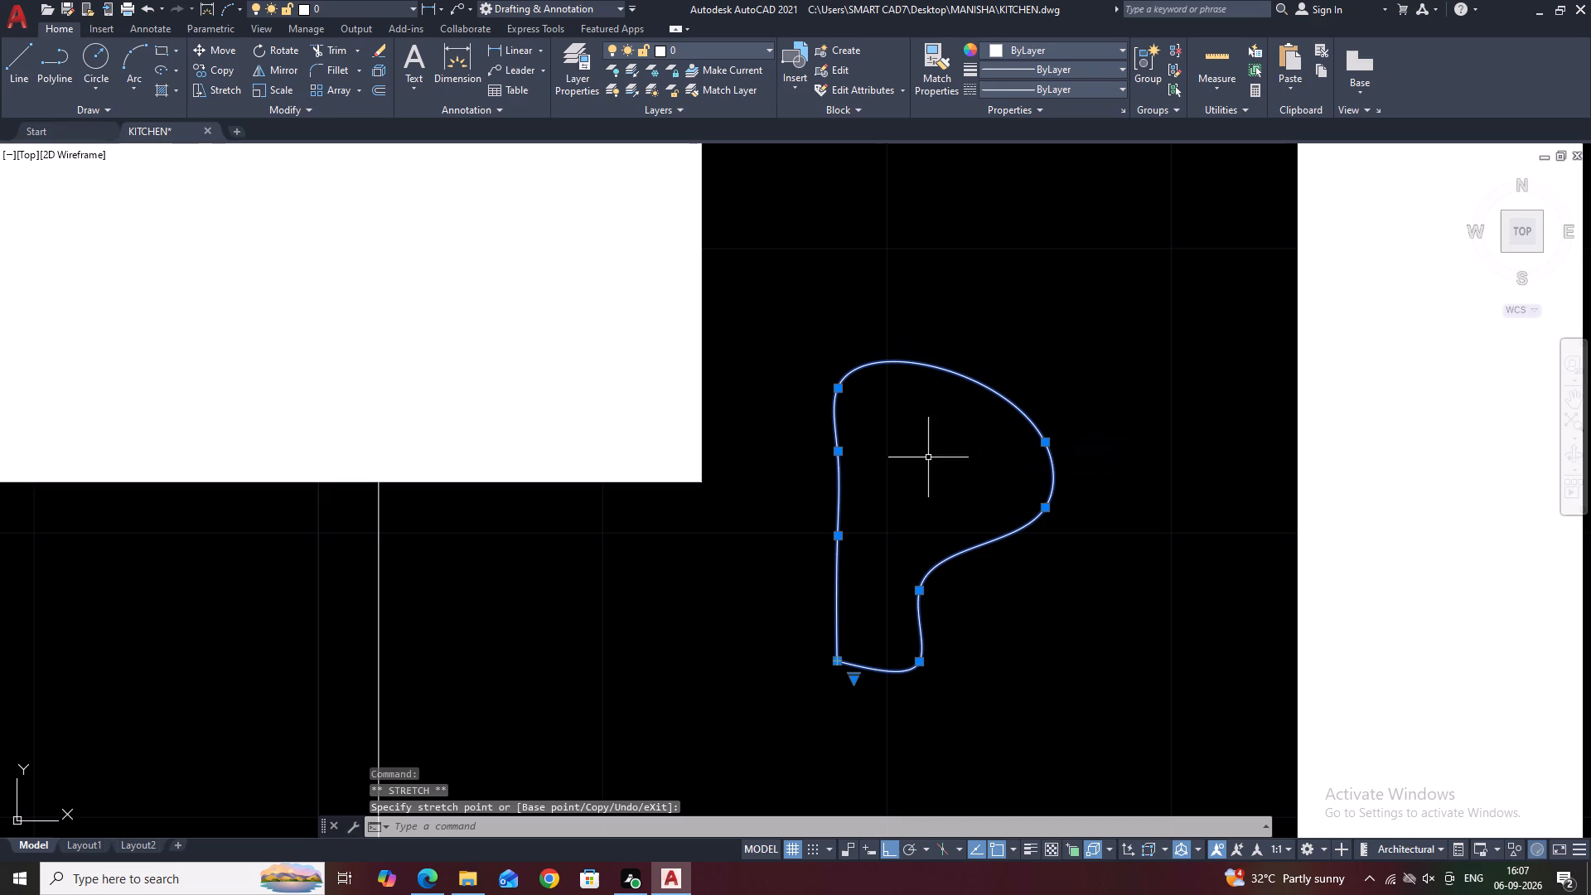
click(839, 534)
click(815, 531)
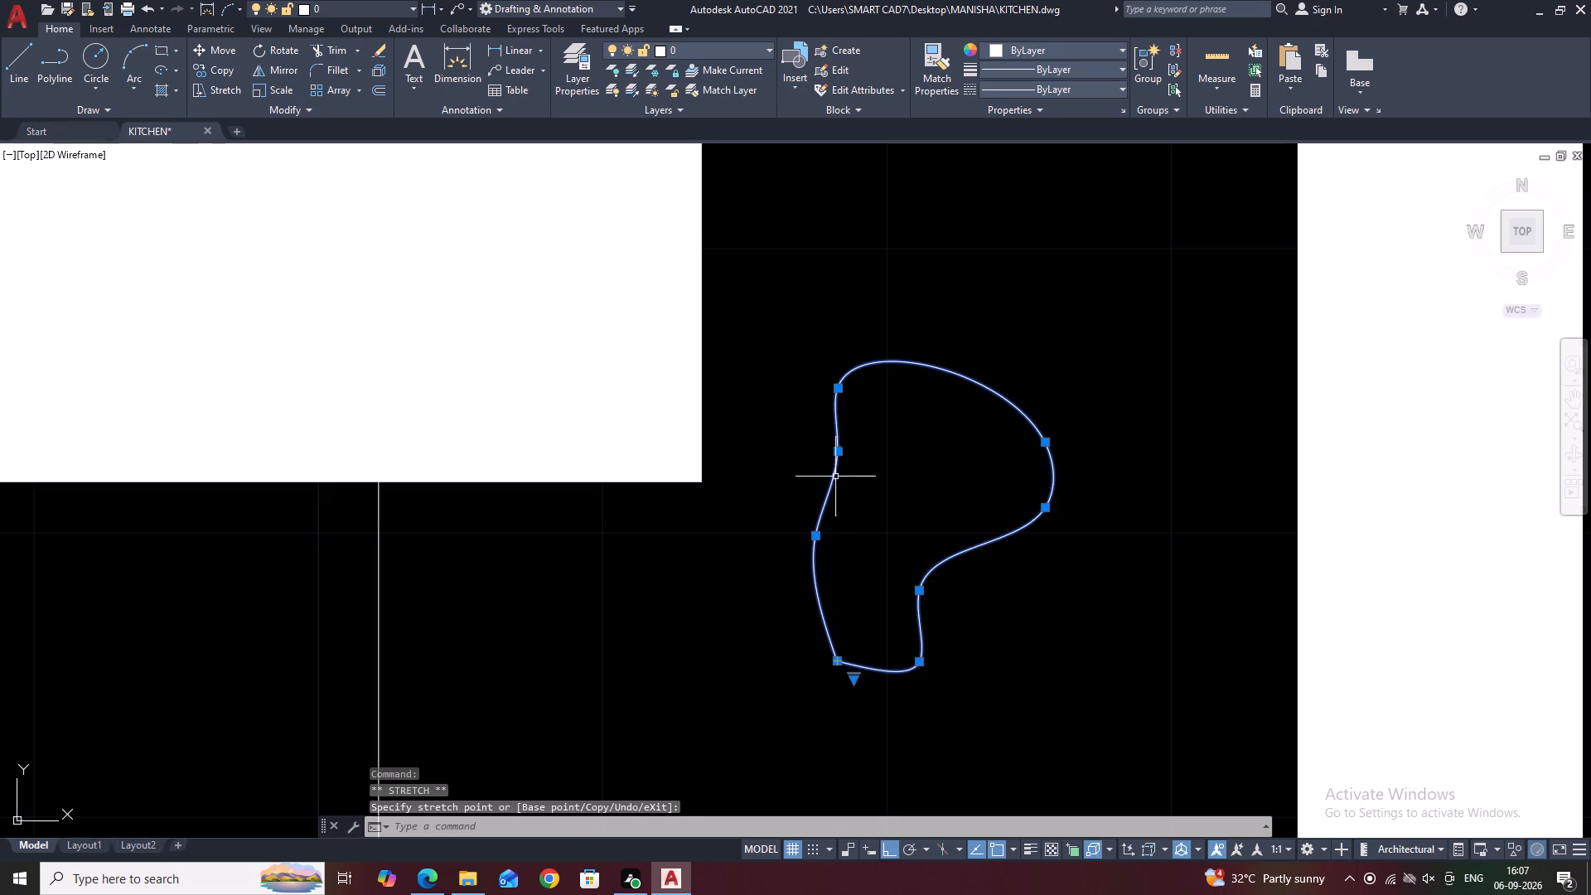
click(839, 453)
click(824, 443)
key(Escape)
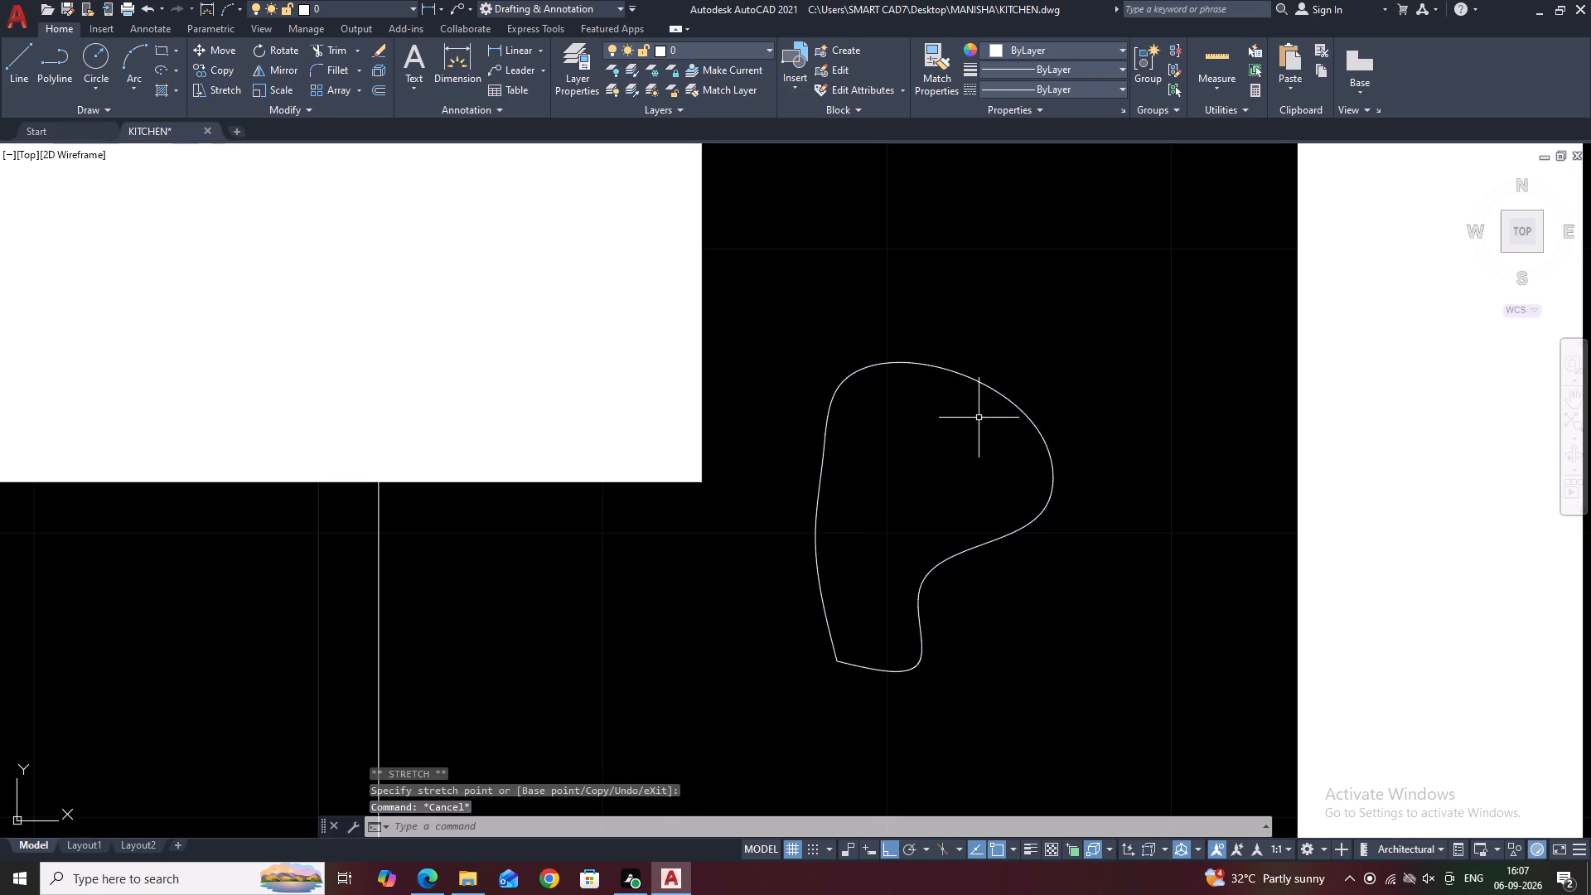
Copy the spline, with Ortho off, about 2'-3 1/2" across to the lower-left corner gap between the two rectangles.
click(1086, 418)
drag(1021, 482, 1011, 490)
key(c)
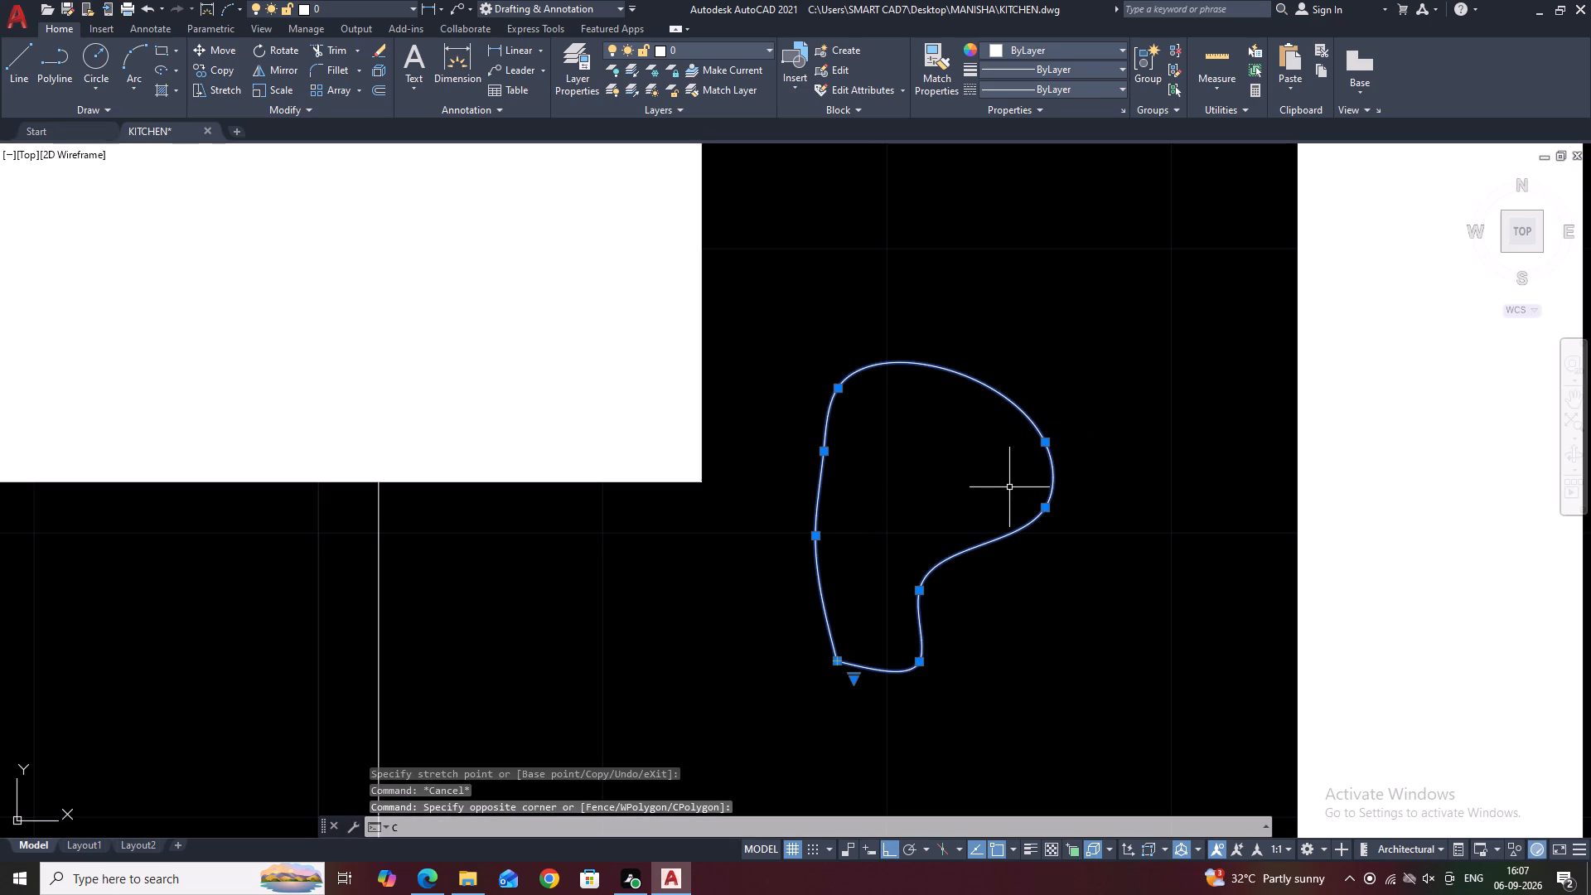
text(O)
key(space)
click(980, 495)
scroll(977, 491, down, 4)
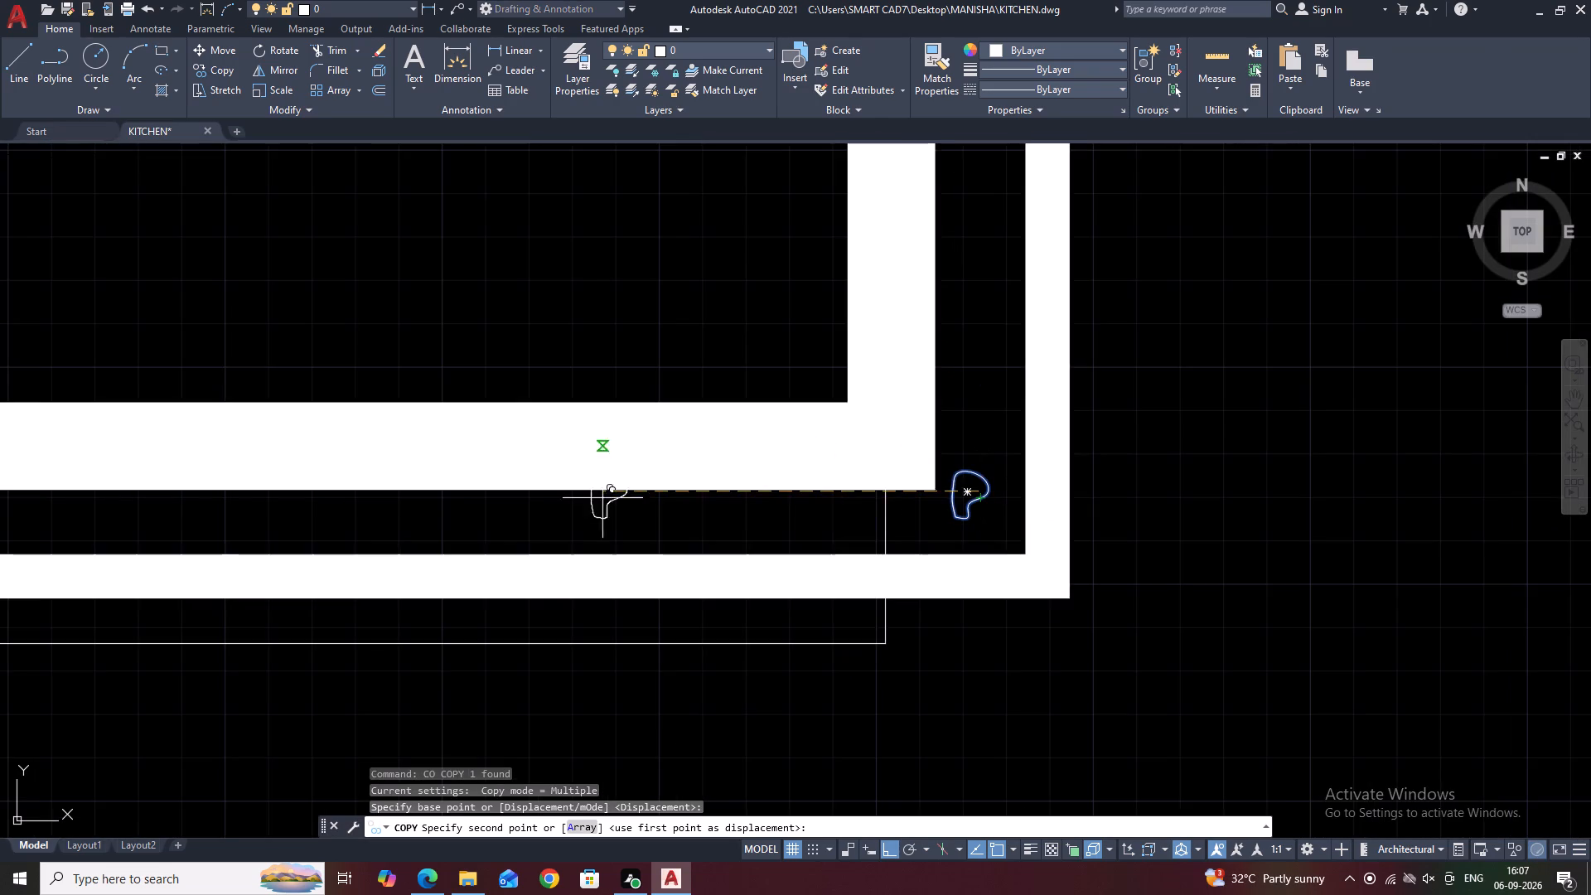
scroll(557, 508, down, 3)
scroll(133, 517, up, 3)
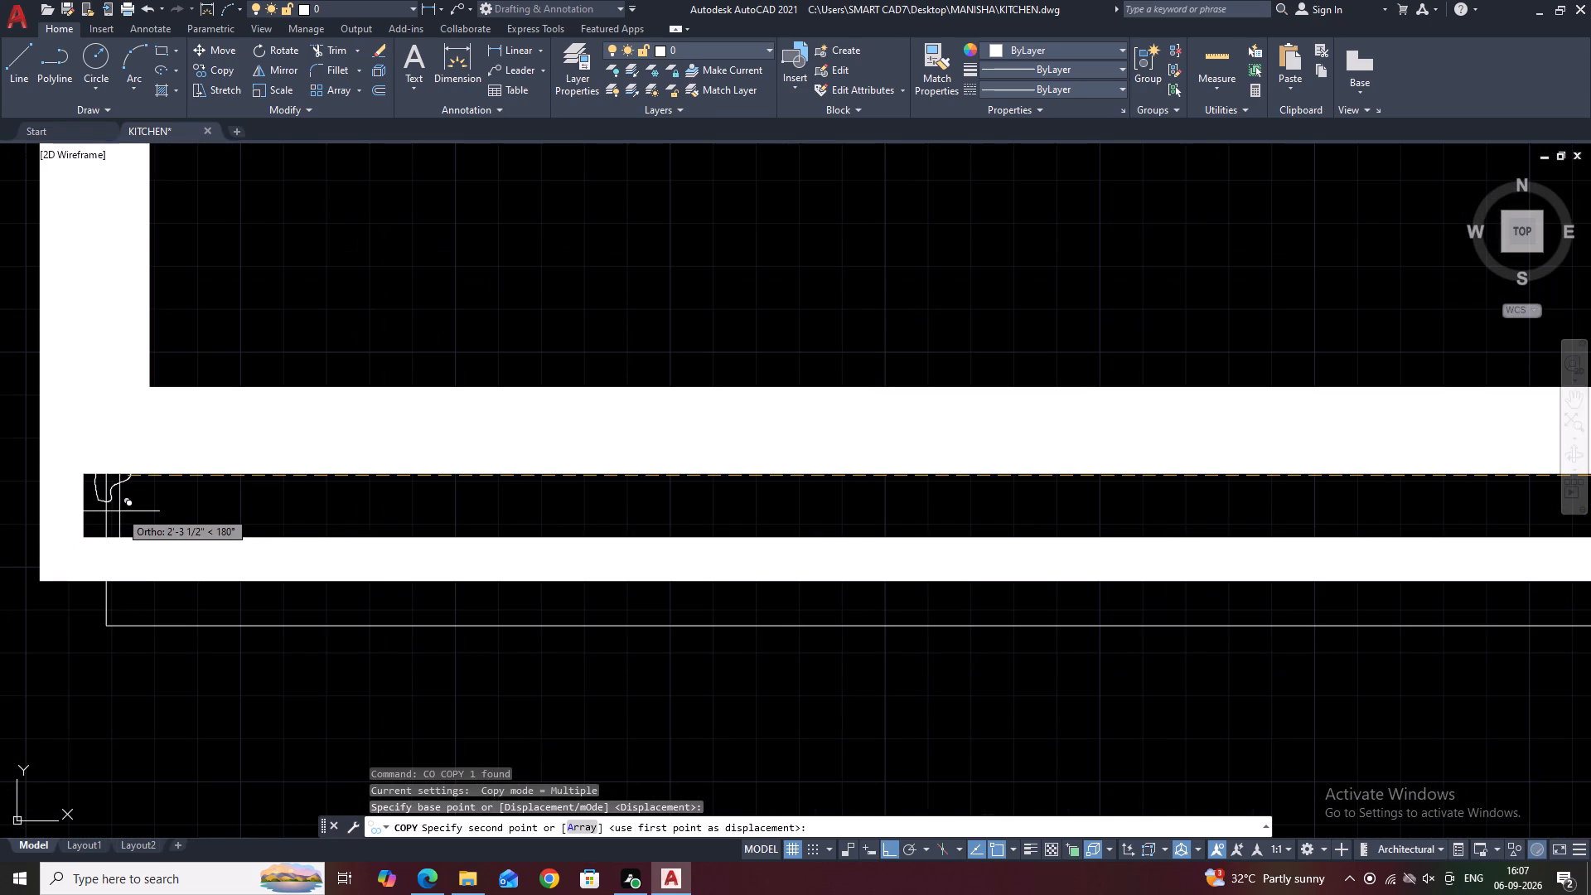
key(F8)
click(118, 506)
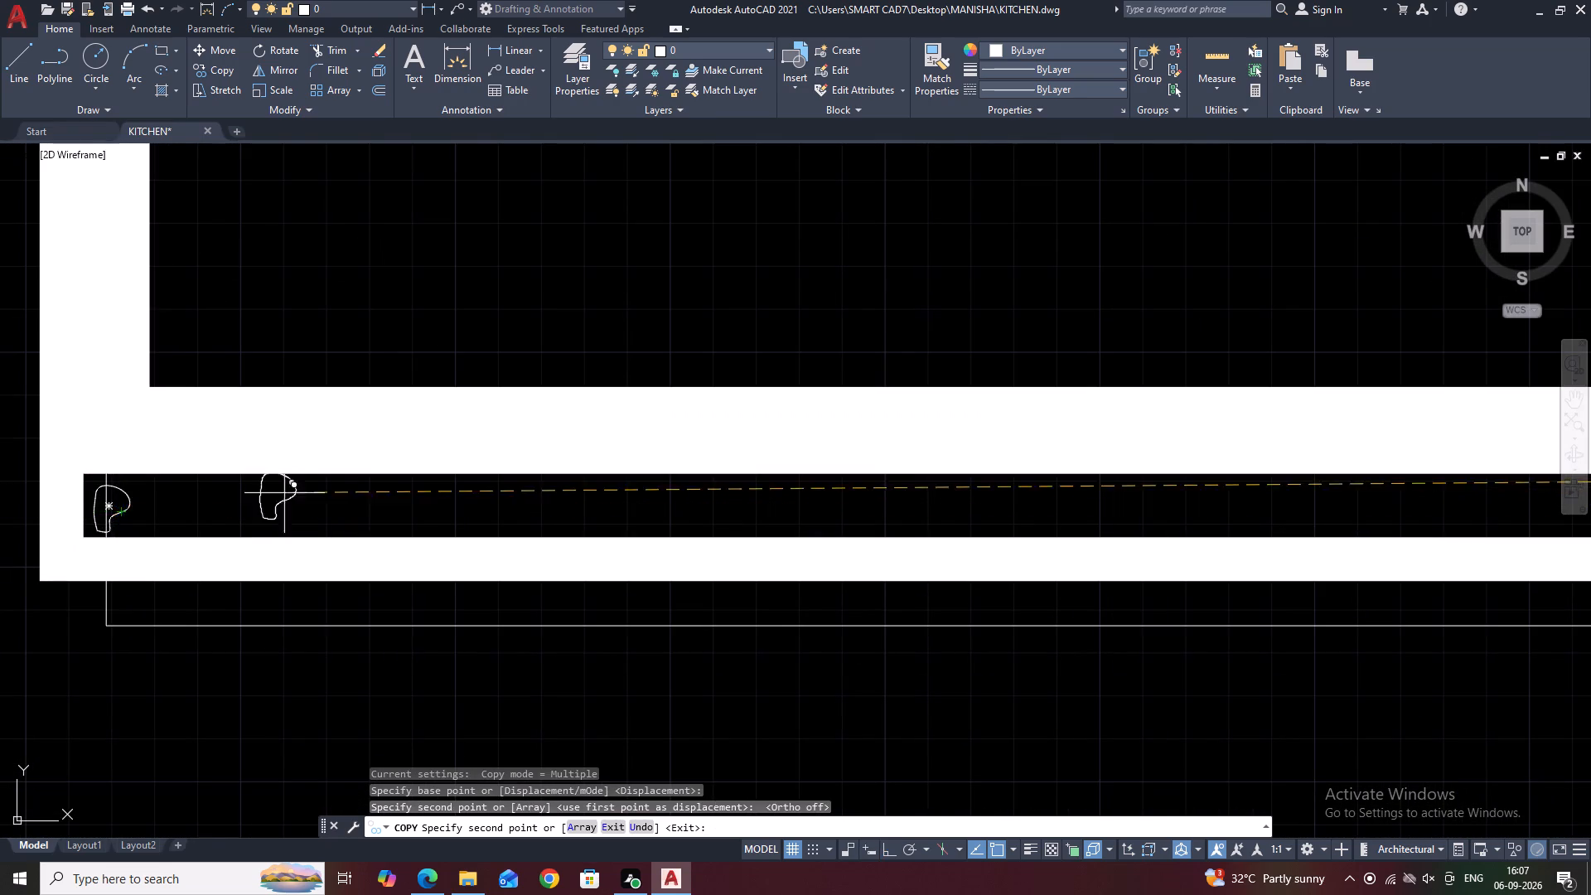
scroll(316, 482, down, 5)
middle_drag(652, 330, 742, 506)
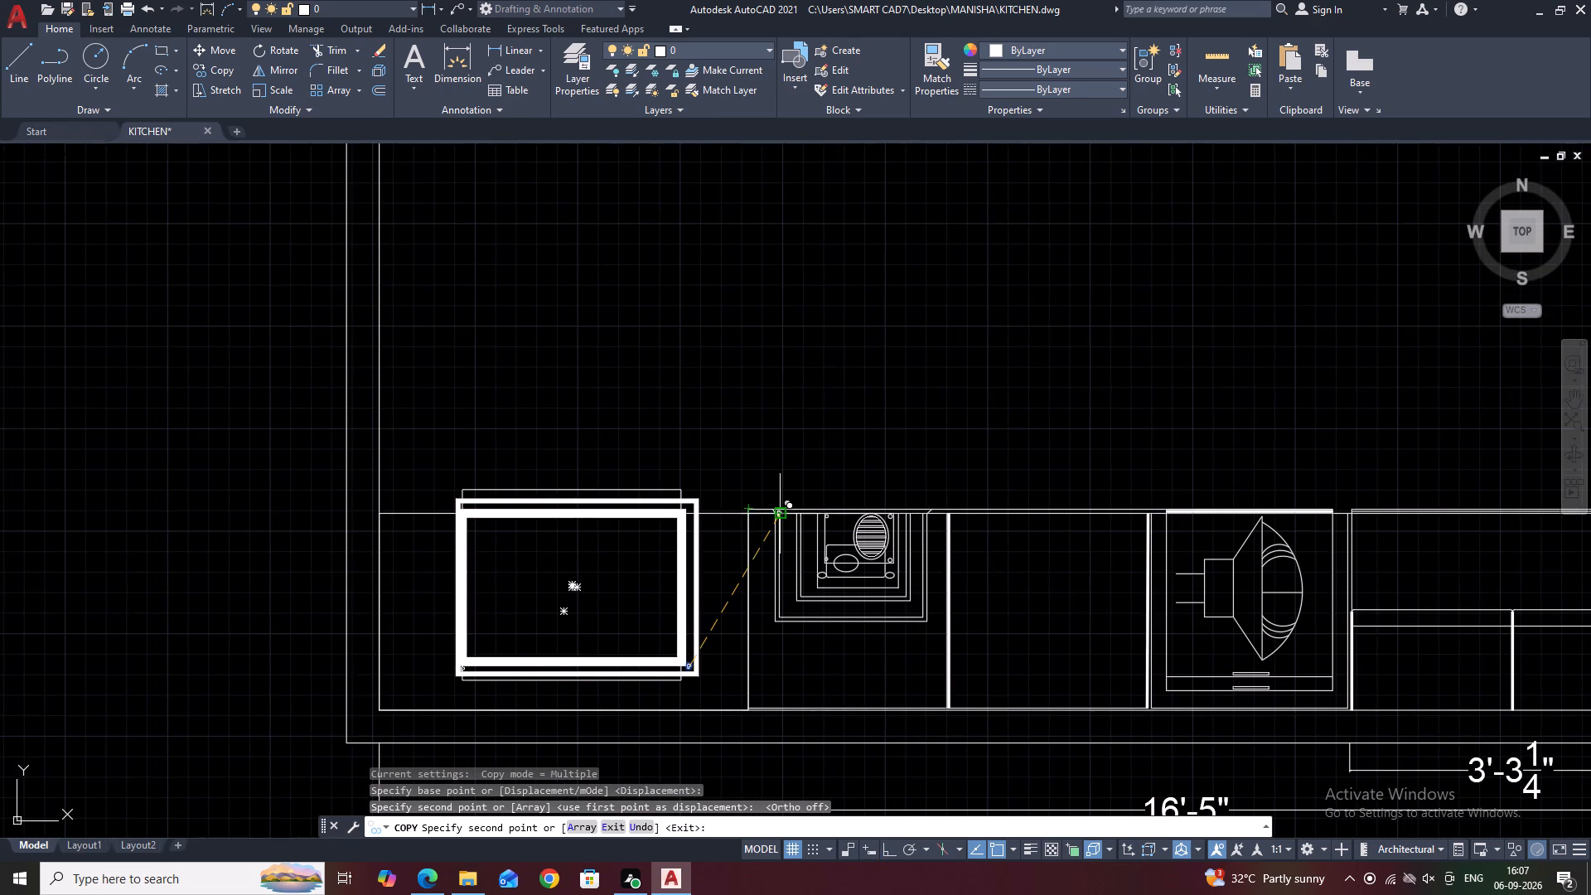
scroll(784, 517, down, 2)
scroll(653, 523, up, 2)
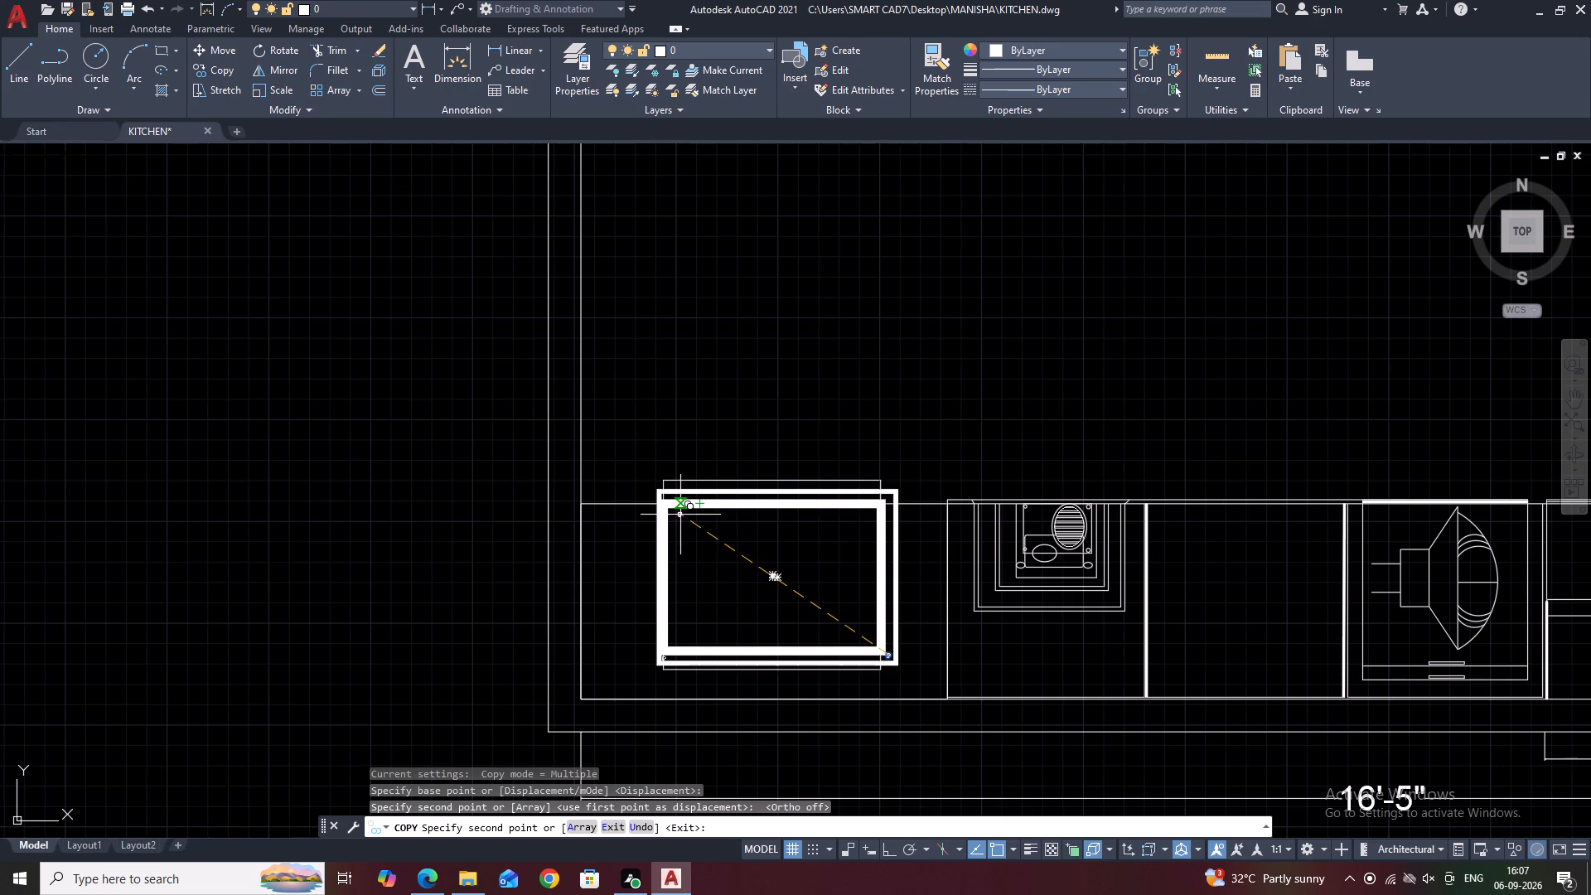
key(Escape)
Stretch the outer rectangle's left edge outward to widen its gap from the inner rectangle.
scroll(690, 513, up, 2)
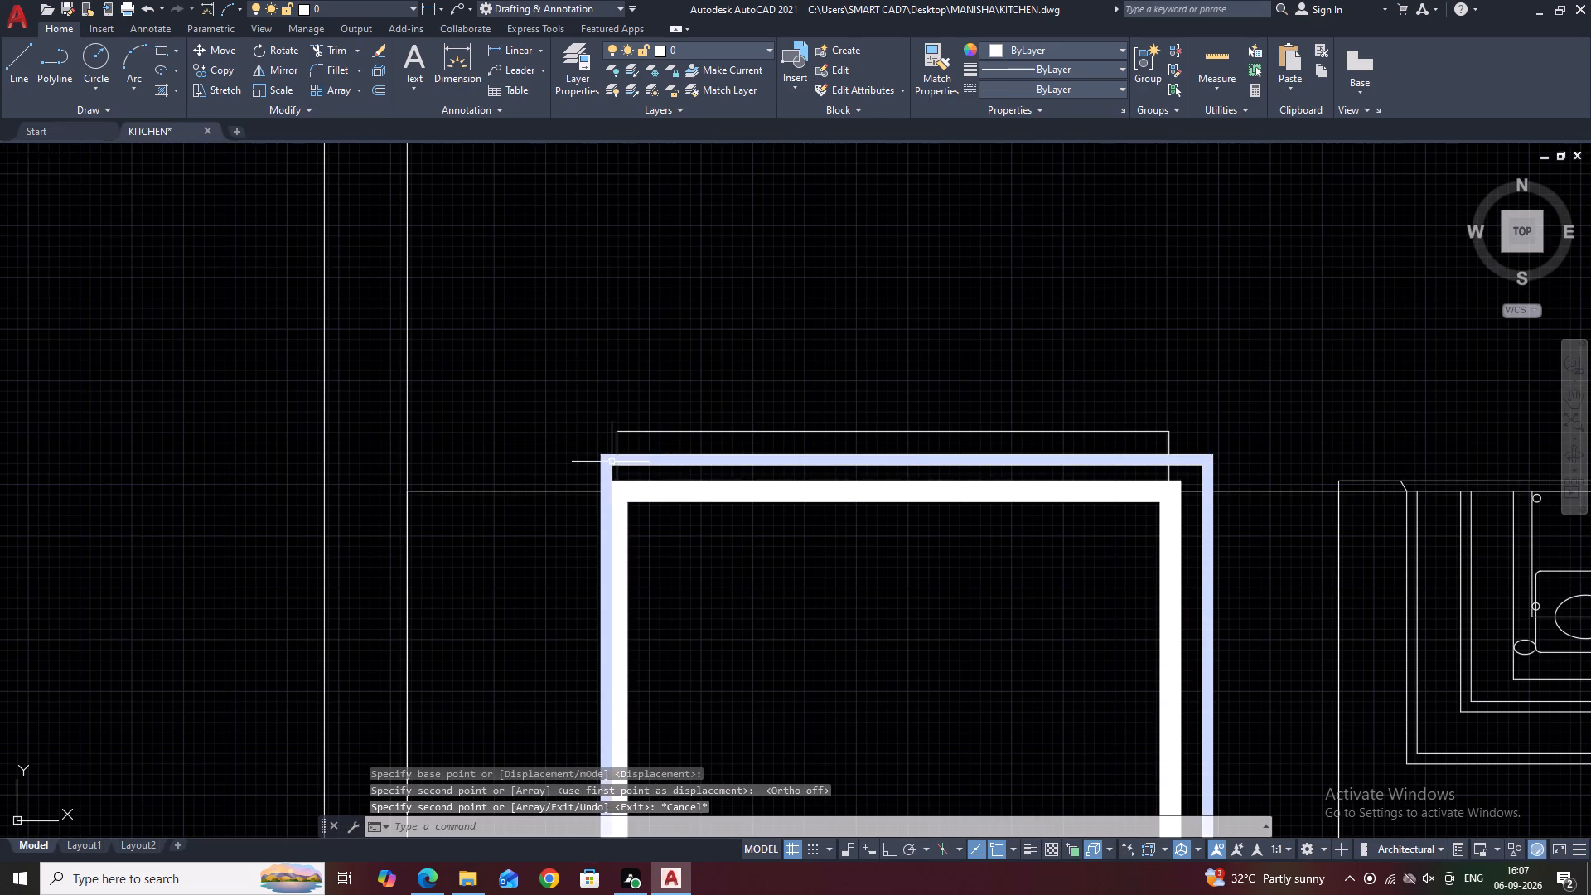
click(610, 463)
middle_drag(697, 467, 802, 272)
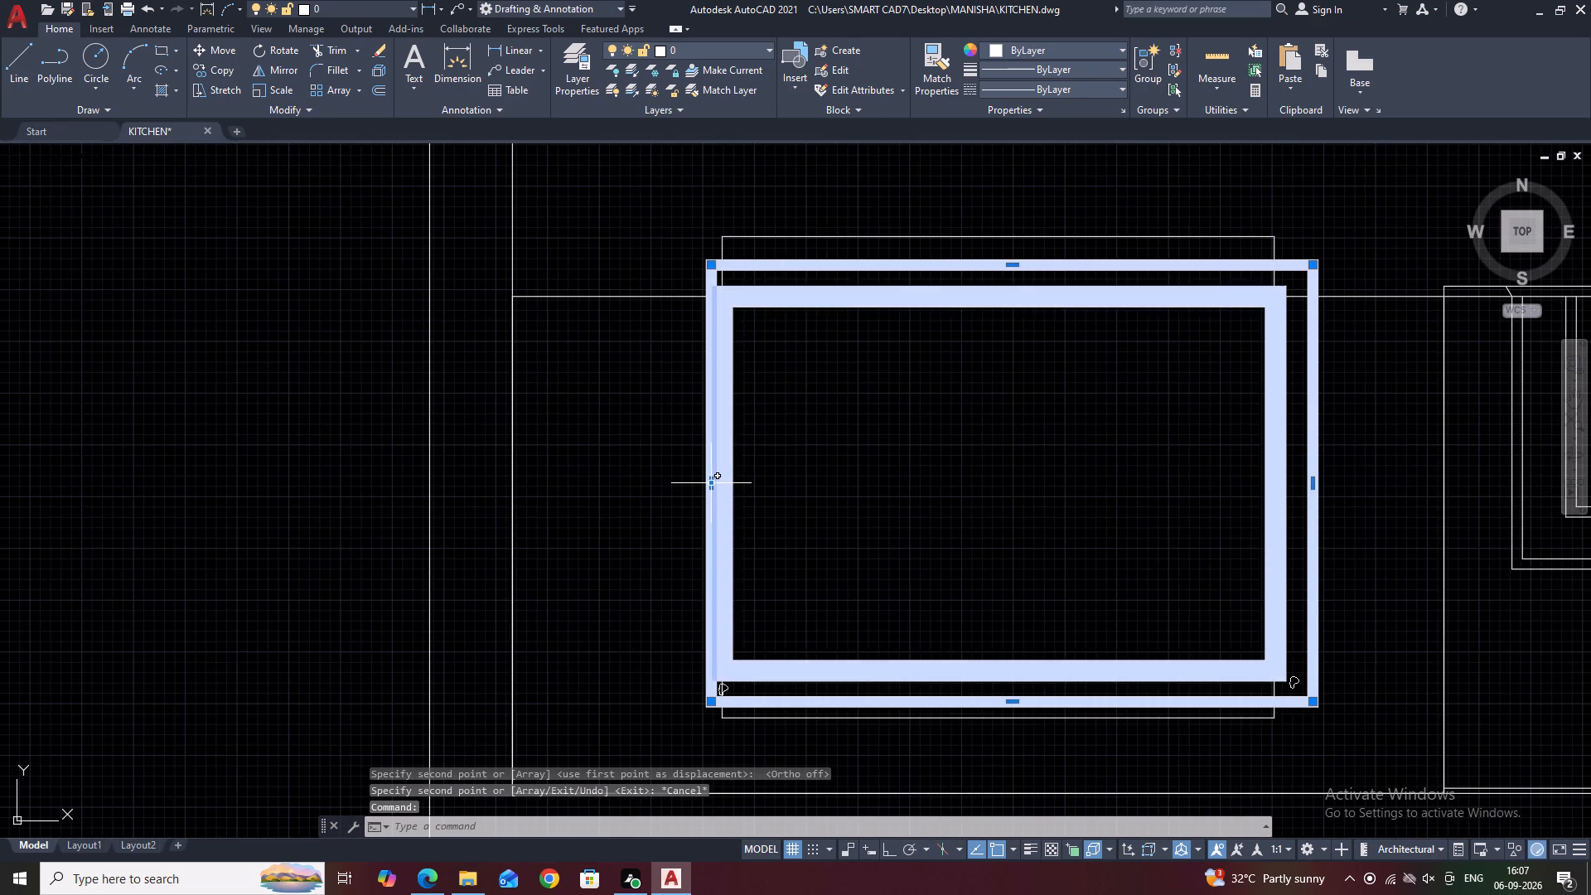
click(713, 484)
click(654, 491)
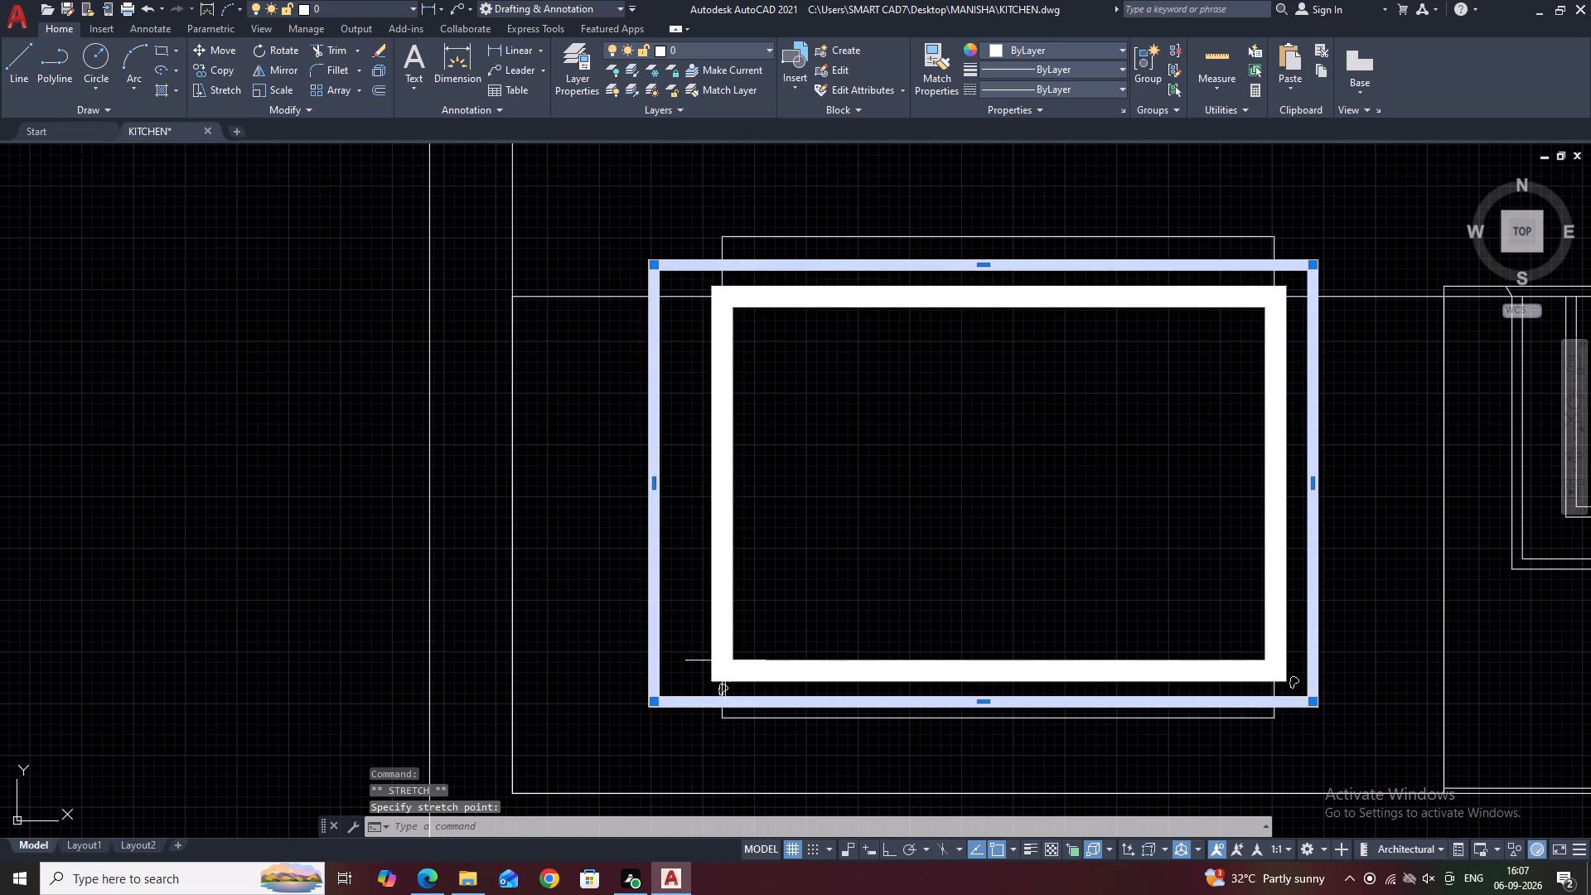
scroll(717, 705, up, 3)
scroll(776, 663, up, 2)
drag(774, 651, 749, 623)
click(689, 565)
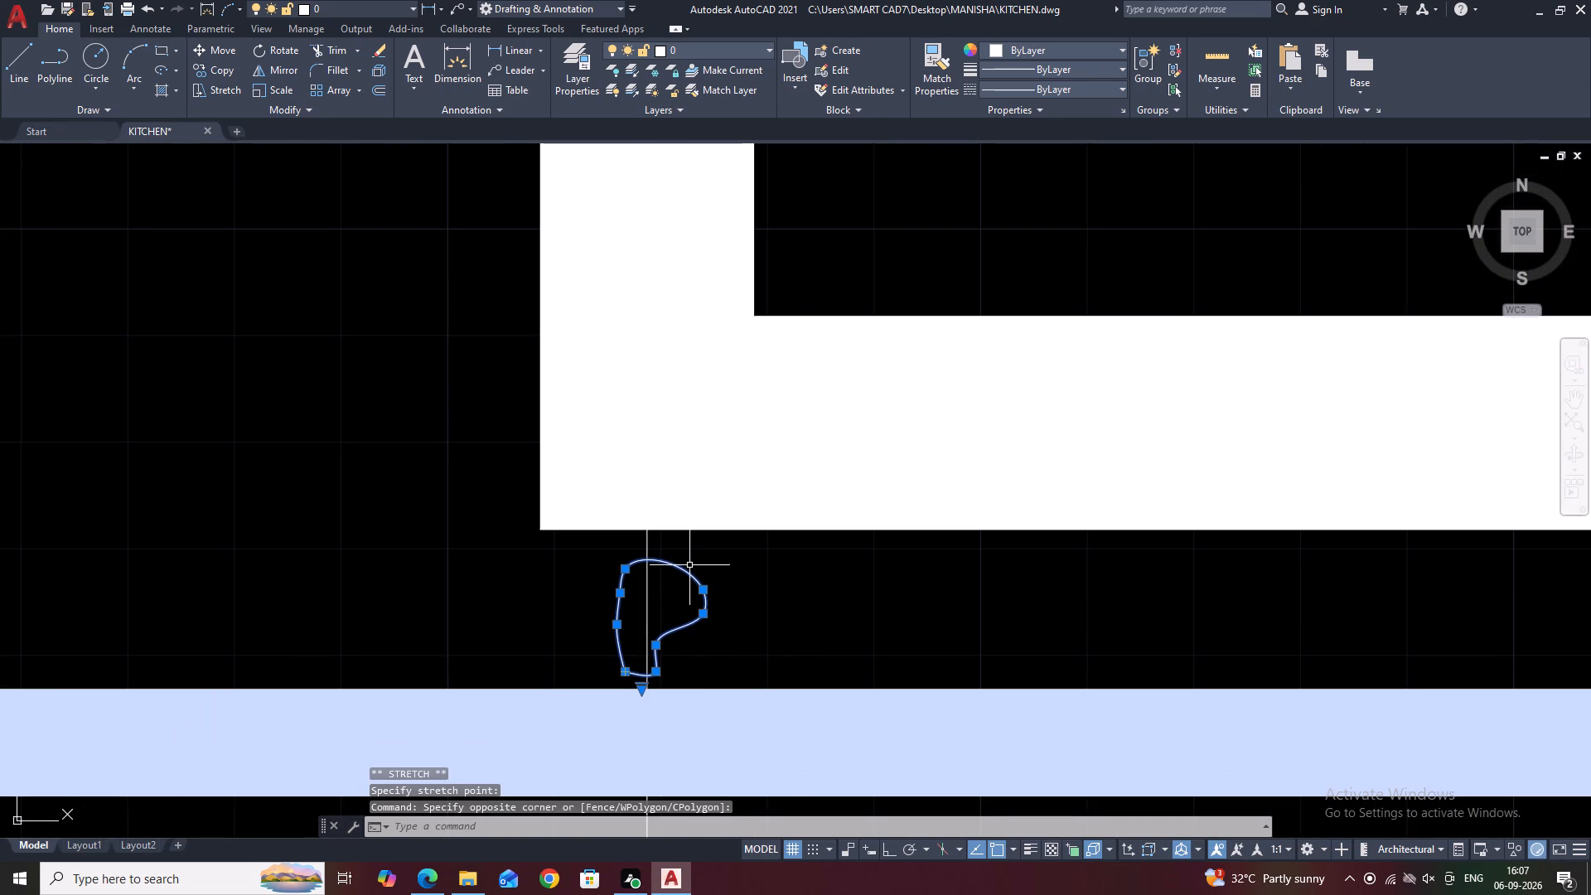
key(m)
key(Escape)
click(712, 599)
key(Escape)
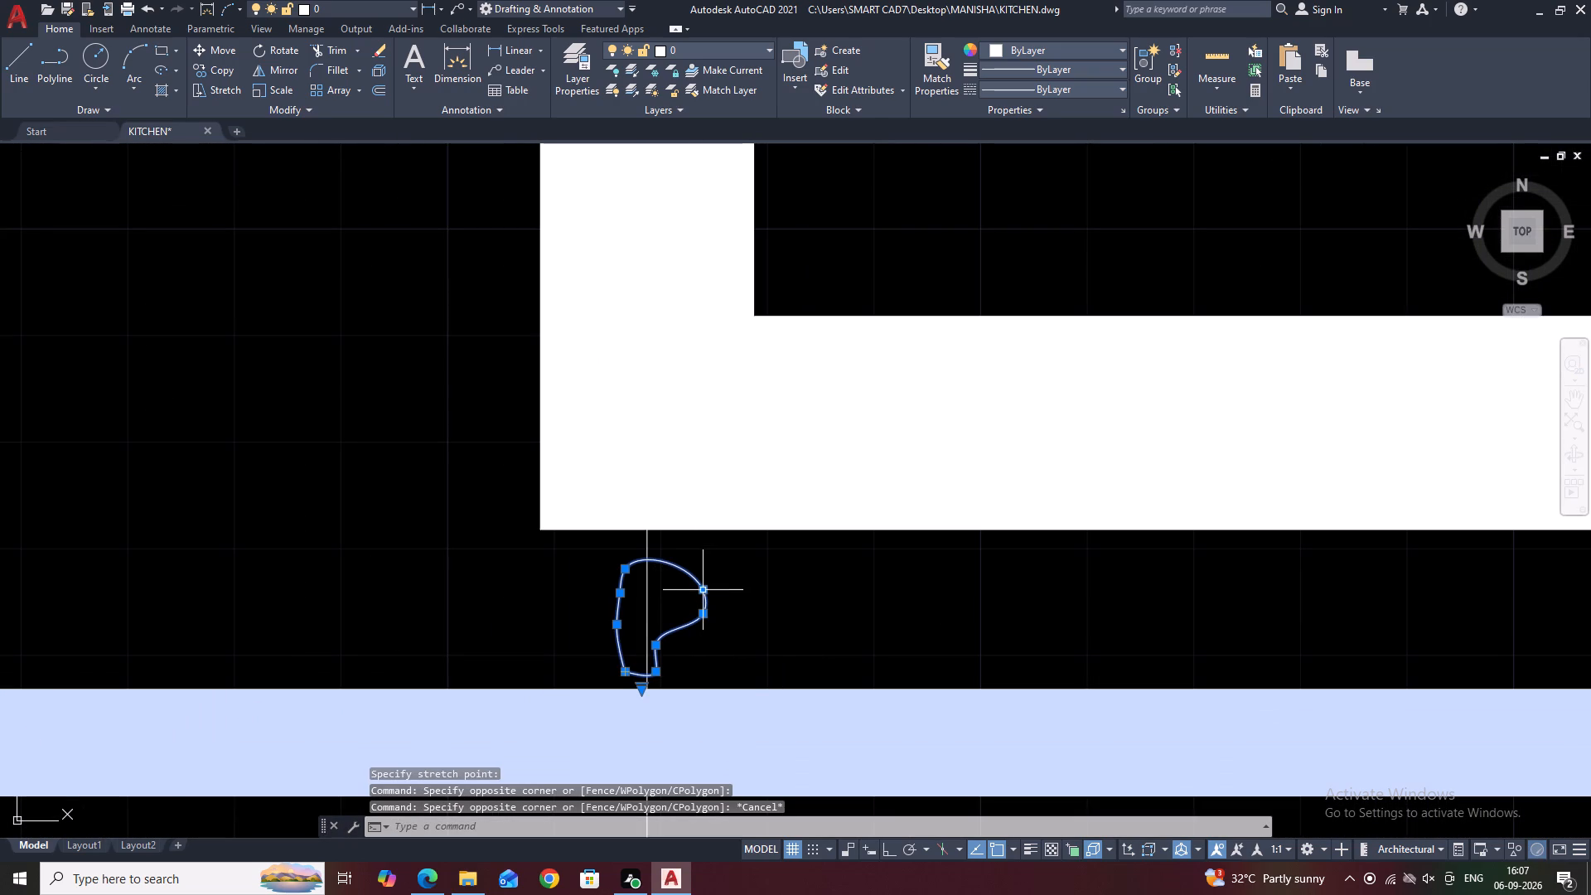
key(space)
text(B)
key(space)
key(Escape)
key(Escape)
Move the lower-left spline about 2 1/2" horizontally toward the outer rectangle's left edge, into the widened corner.
drag(720, 607, 712, 595)
click(690, 569)
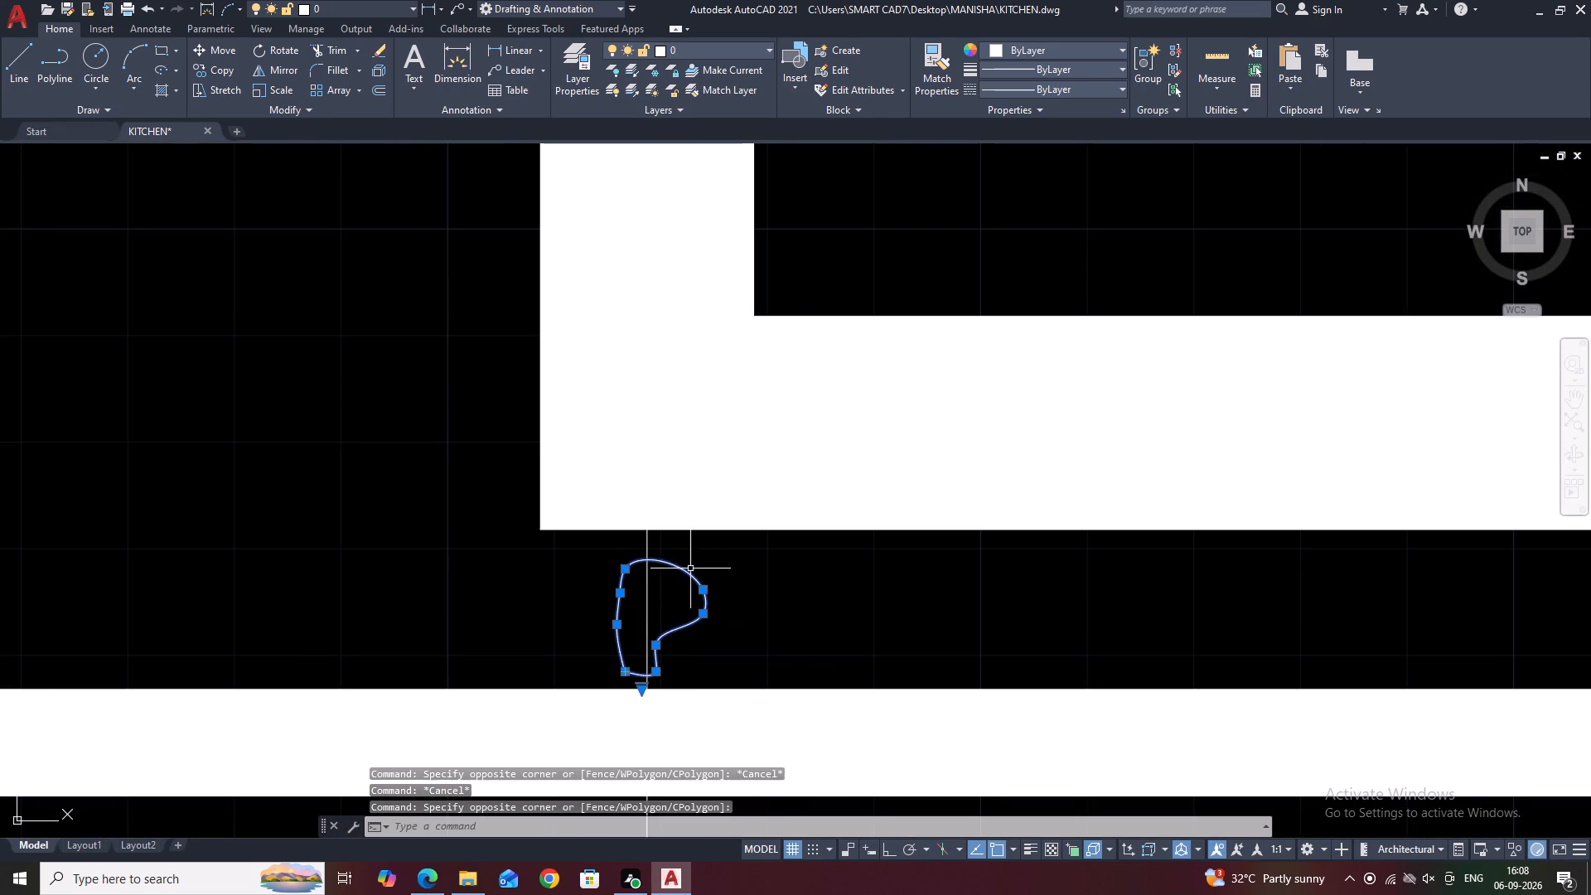
middle_drag(759, 597, 960, 462)
scroll(962, 458, down, 2)
key(m)
key(space)
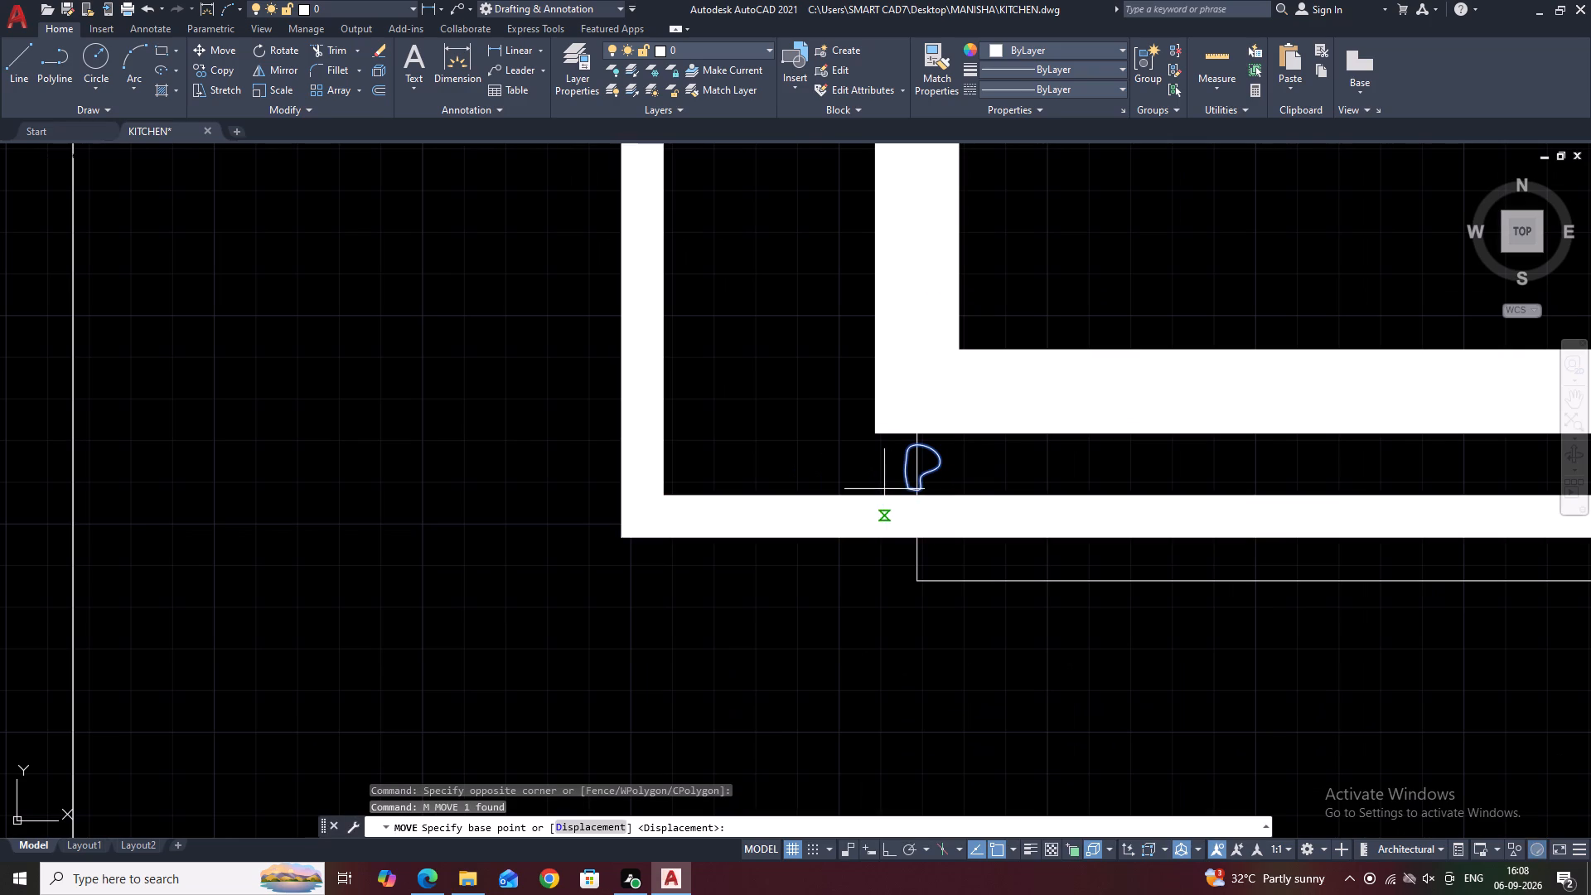
click(902, 484)
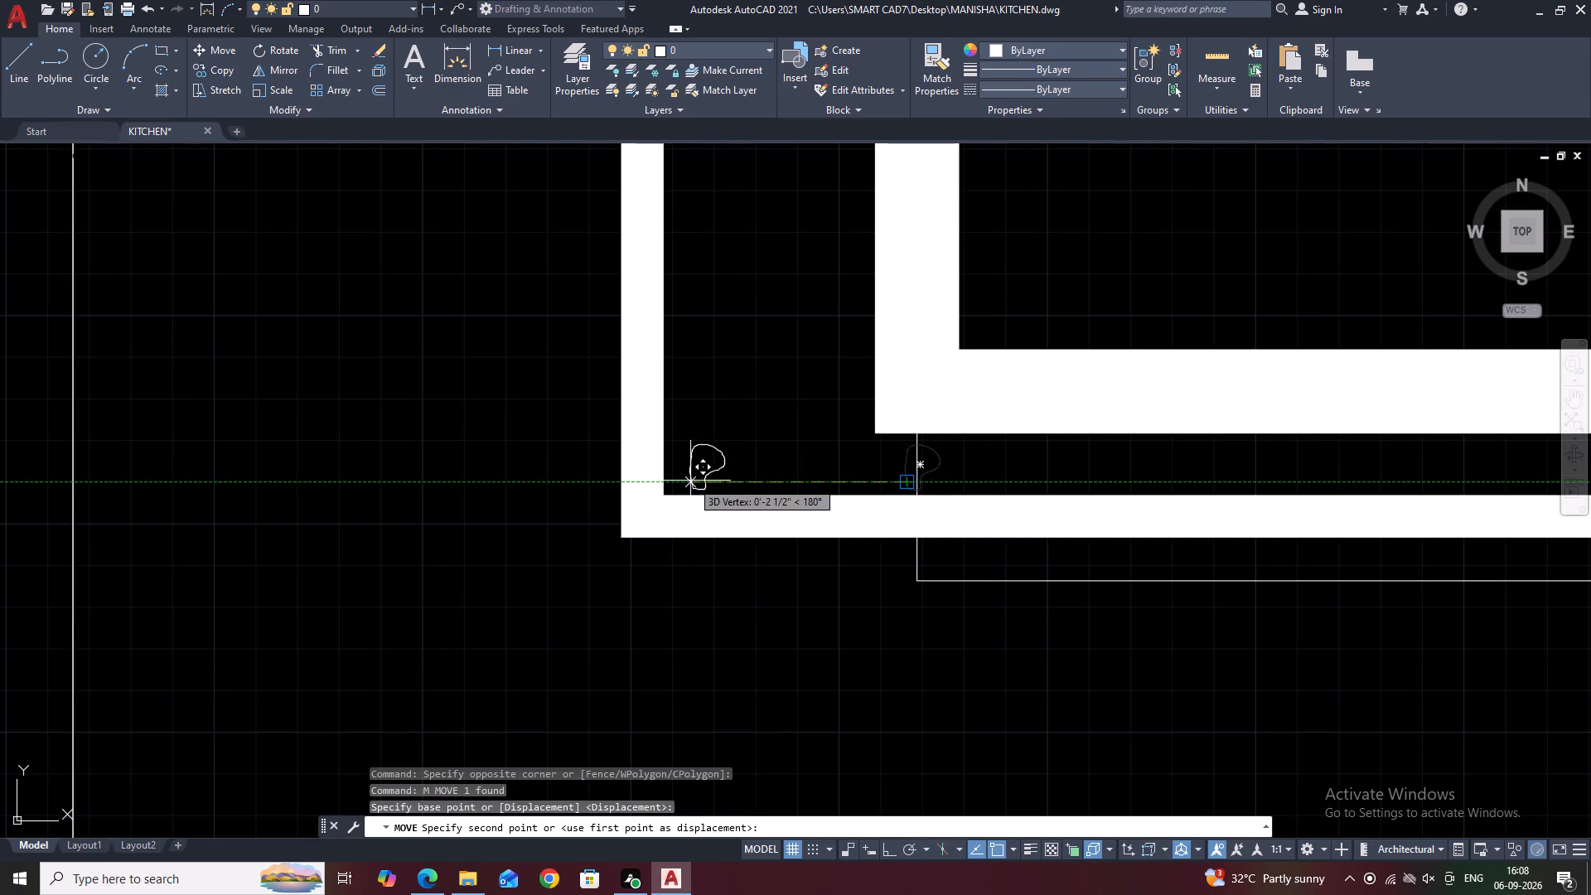
click(689, 481)
Copy the lower-left spline to the upper-left and upper-right corner gaps between the two thick rectangles.
scroll(785, 479, down, 1)
click(746, 460)
text(CO)
key(space)
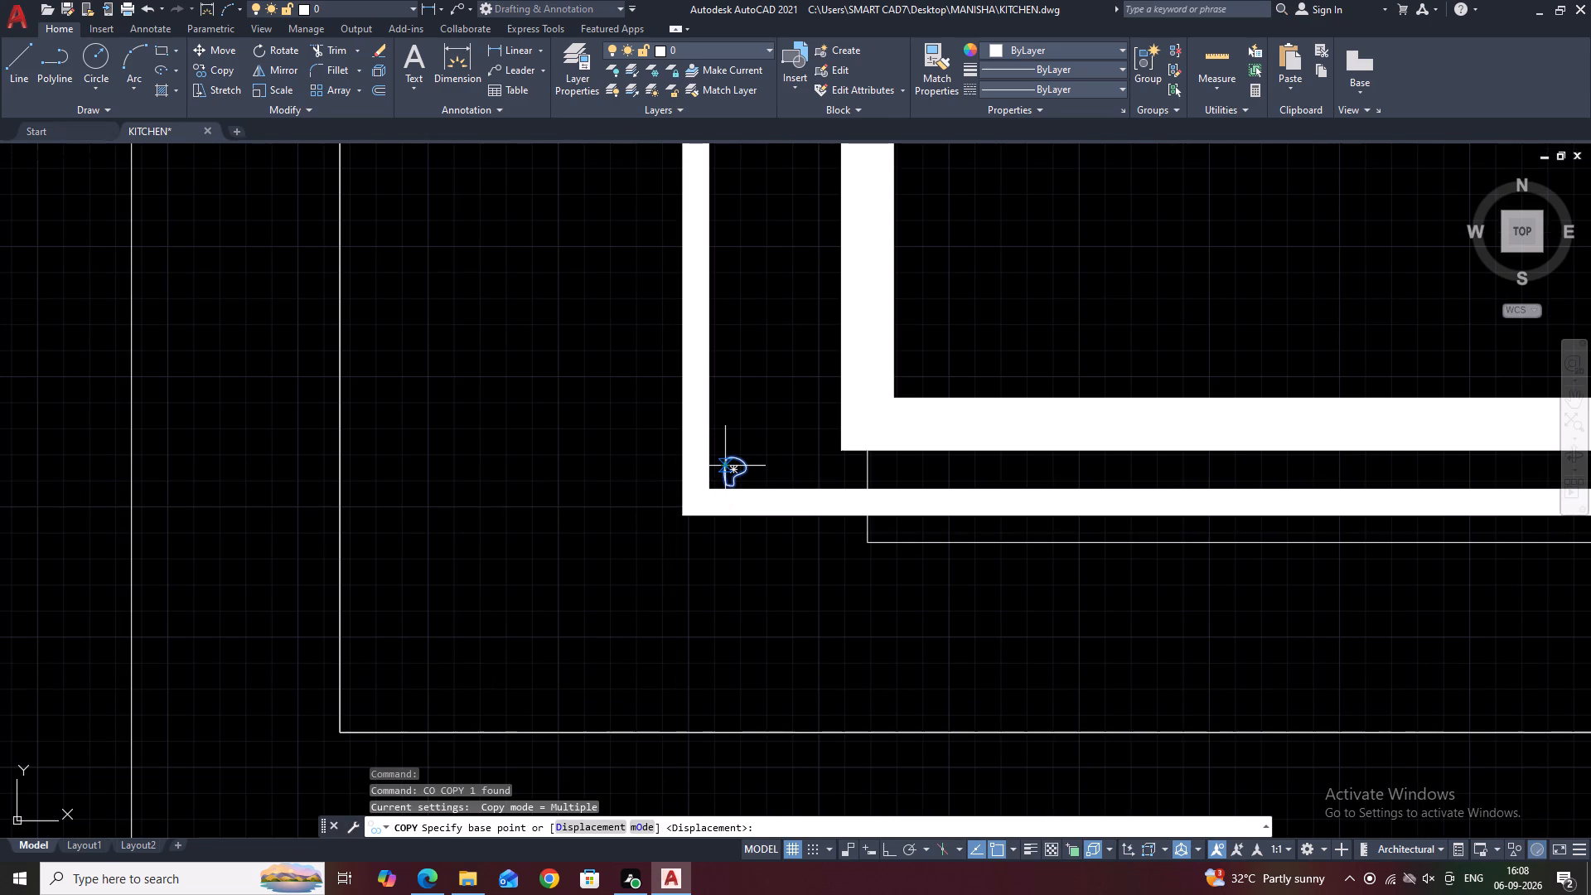
click(730, 470)
scroll(733, 437, down, 2)
middle_drag(768, 264, 762, 514)
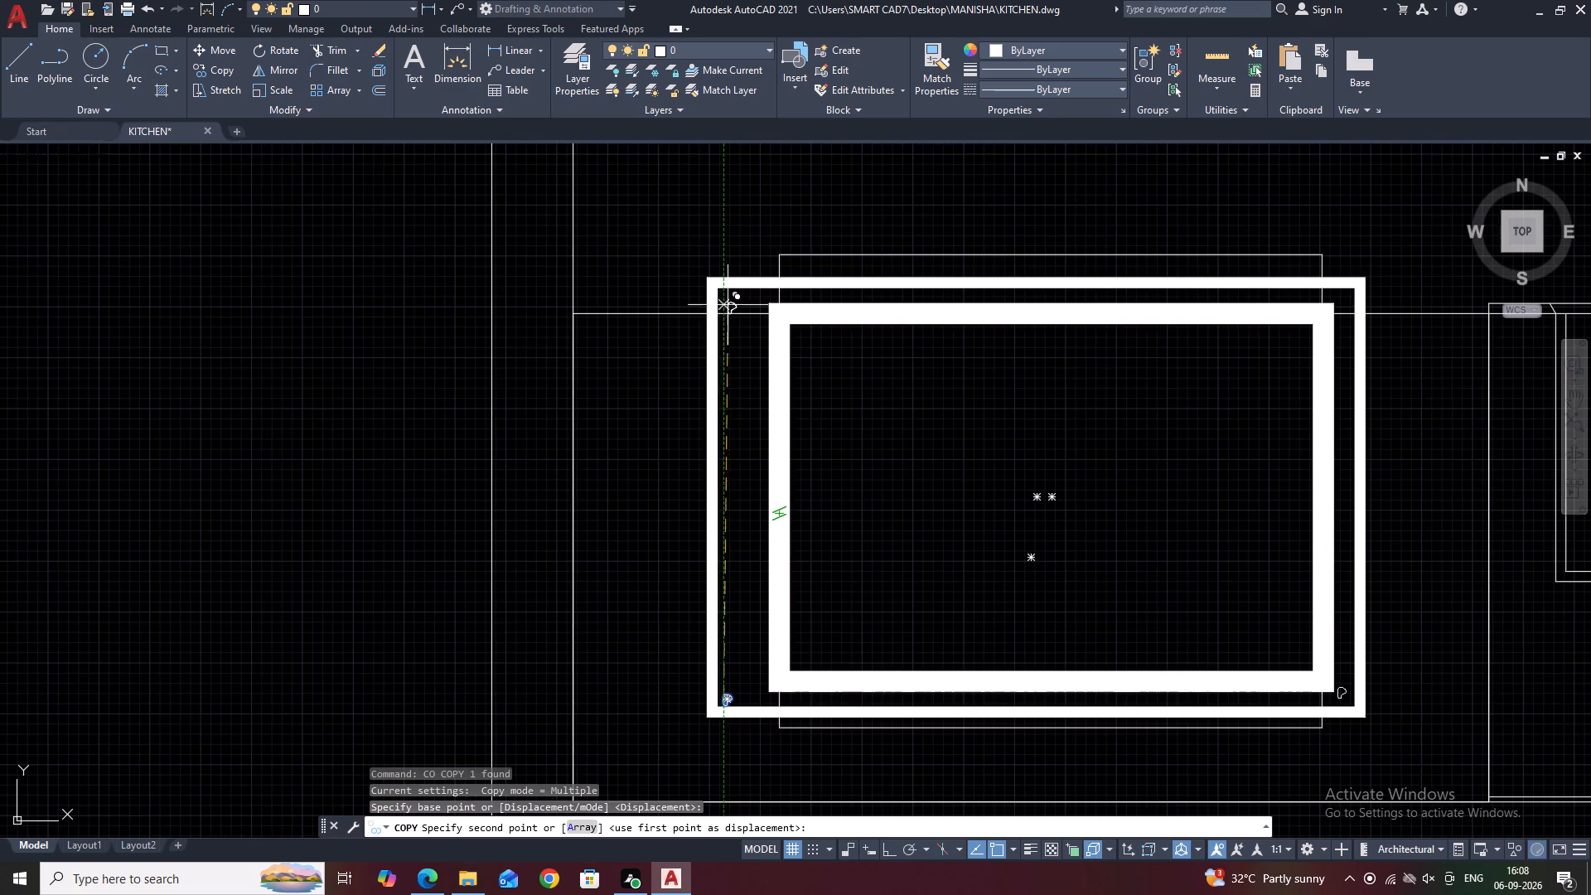
scroll(731, 297, up, 2)
click(707, 299)
scroll(551, 373, down, 2)
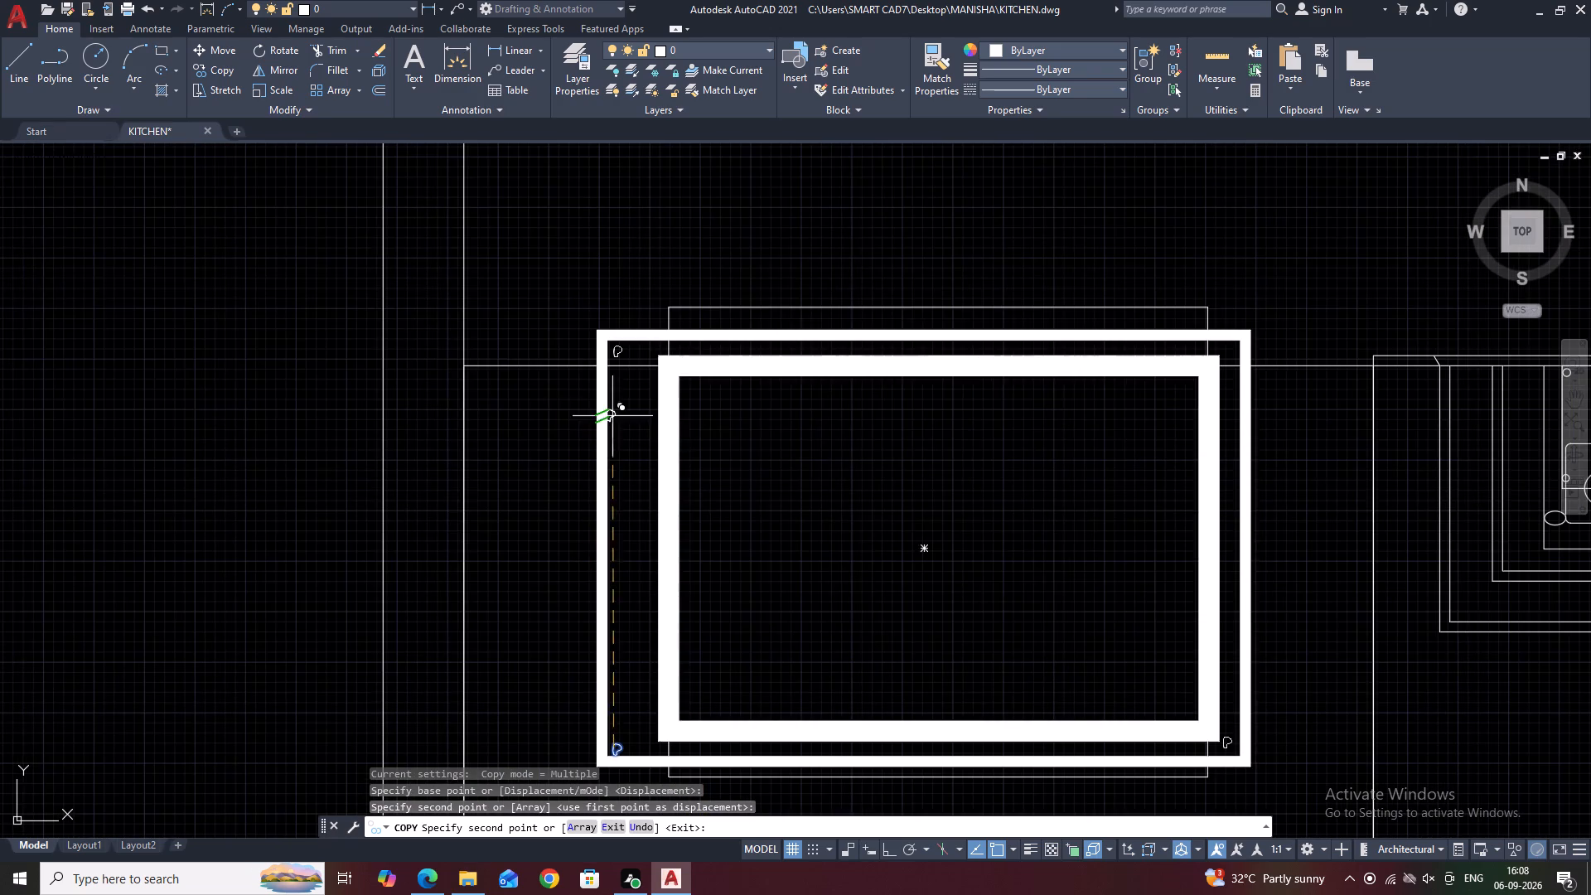
scroll(685, 430, down, 2)
scroll(895, 400, up, 5)
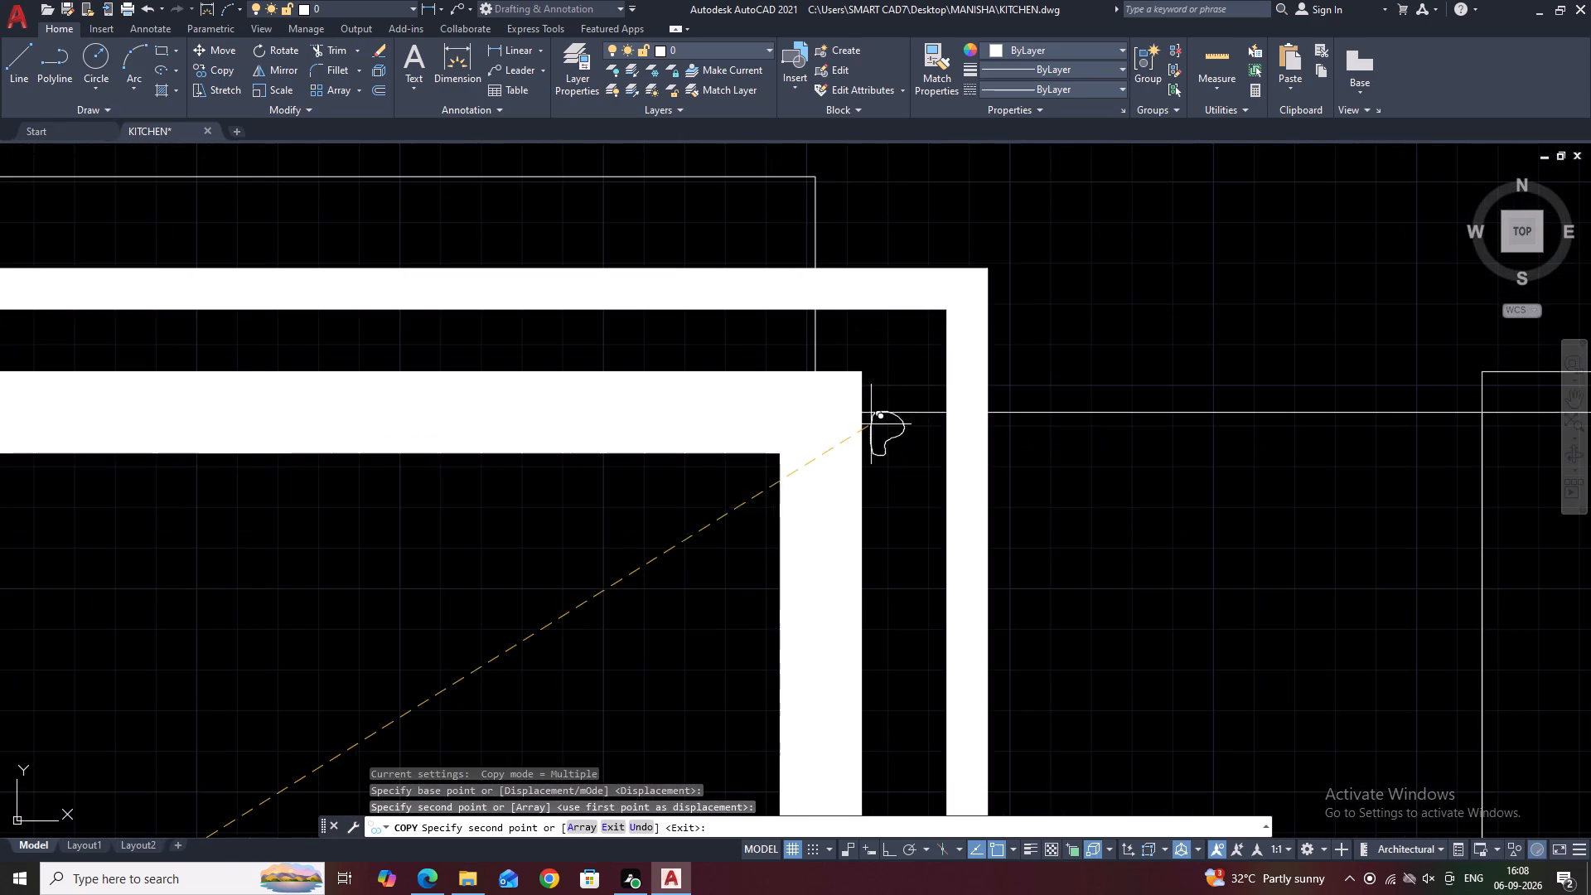
click(870, 415)
key(Escape)
Draw a horizontal polyline across the inner rectangle, a little below its top edge.
scroll(572, 407, down, 4)
middle_drag(811, 418, 872, 371)
middle_drag(691, 409, 858, 394)
middle_drag(733, 449, 804, 461)
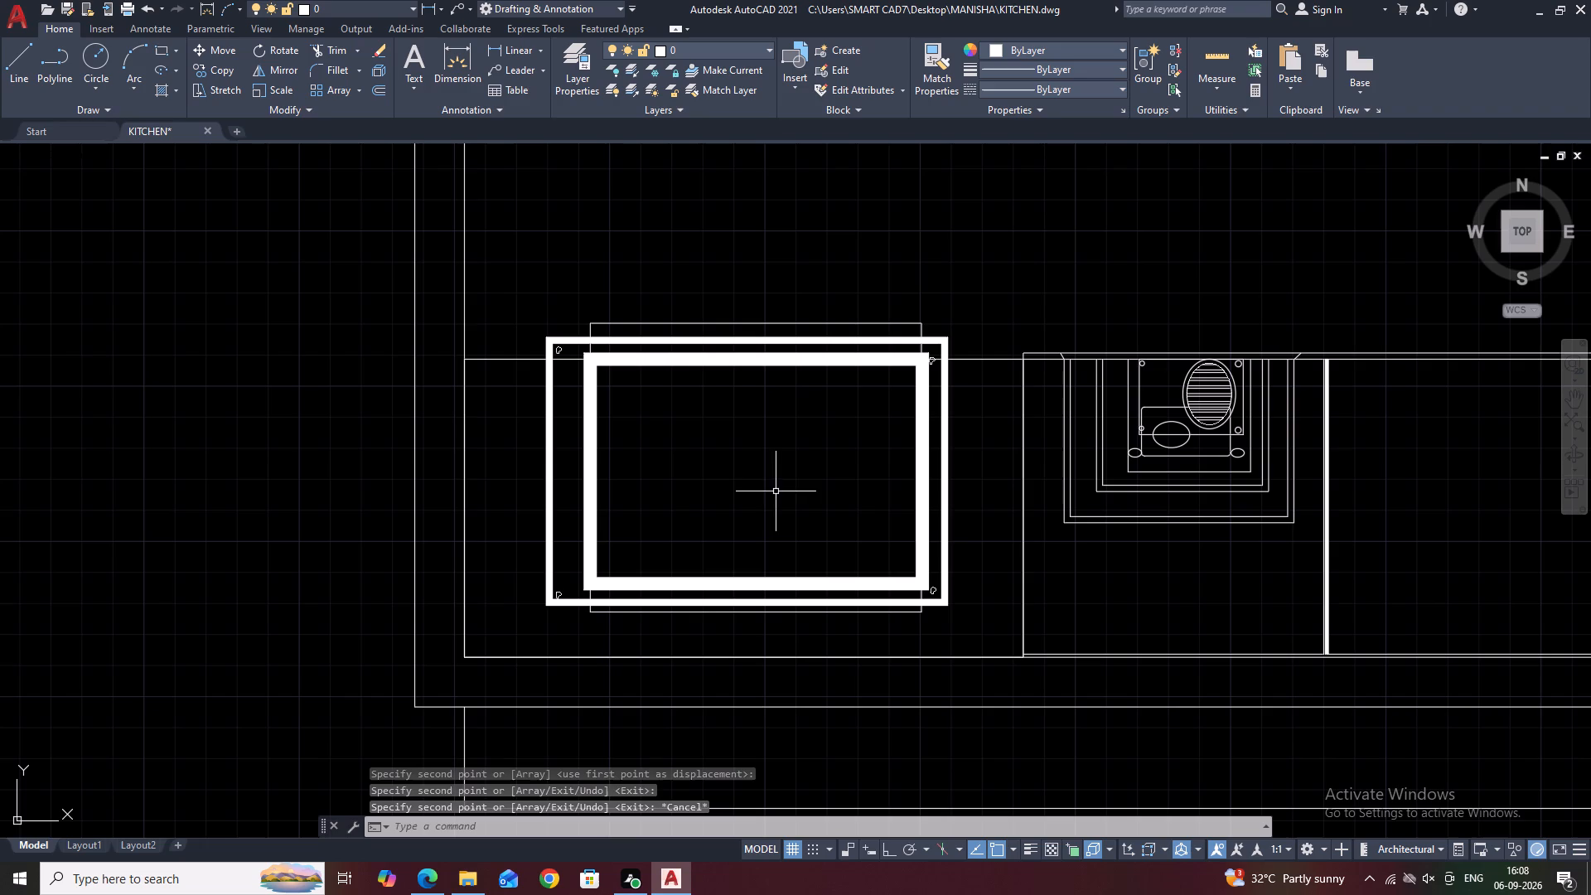
text(PL)
key(space)
click(592, 389)
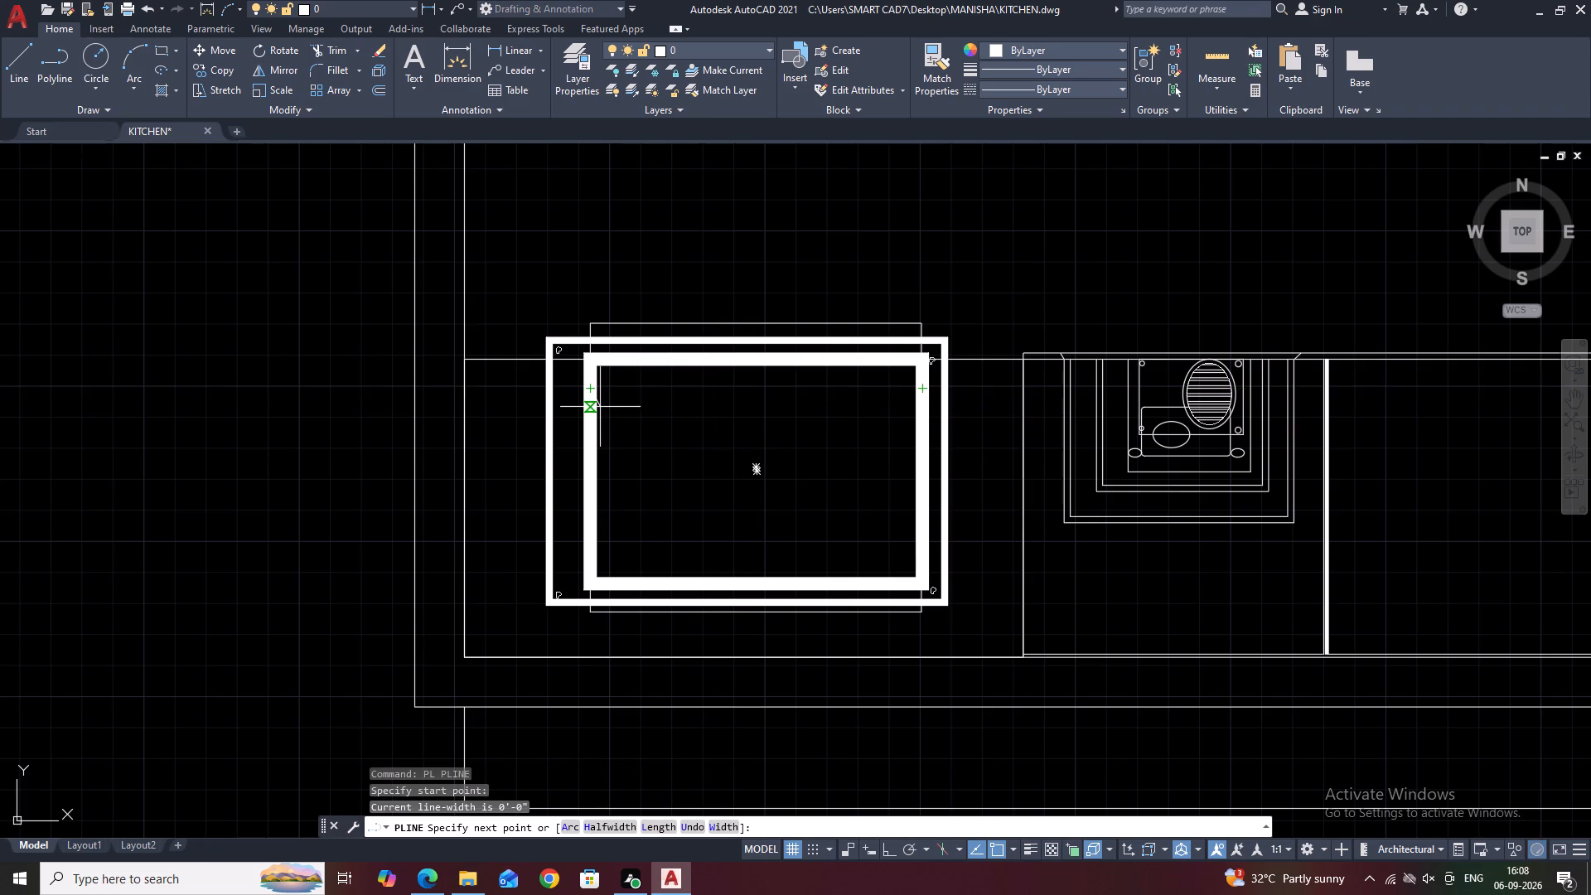
click(917, 388)
key(space)
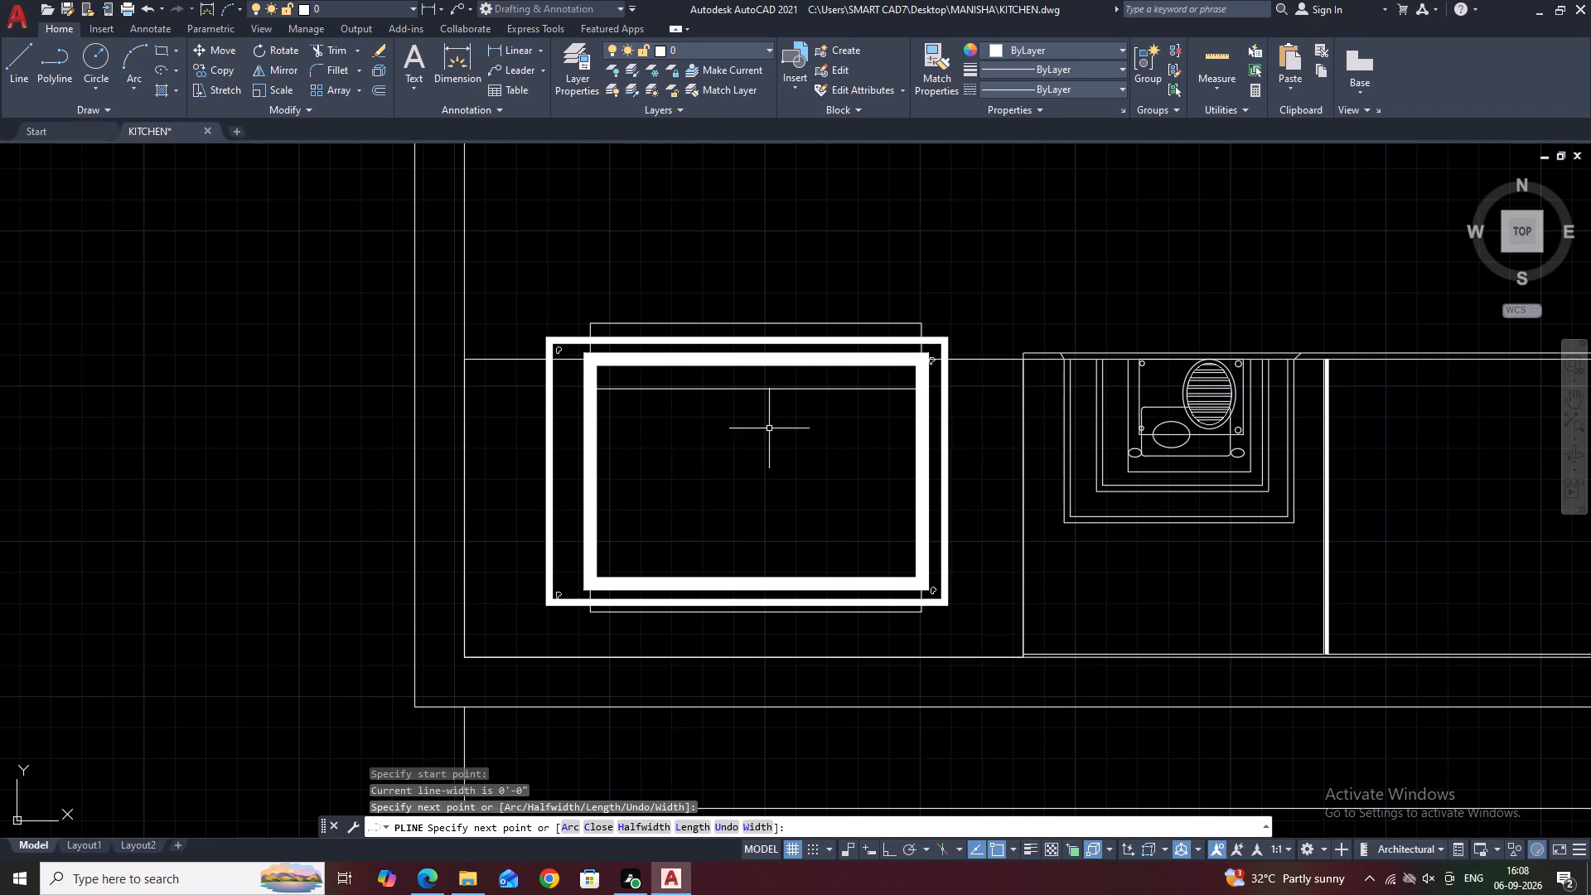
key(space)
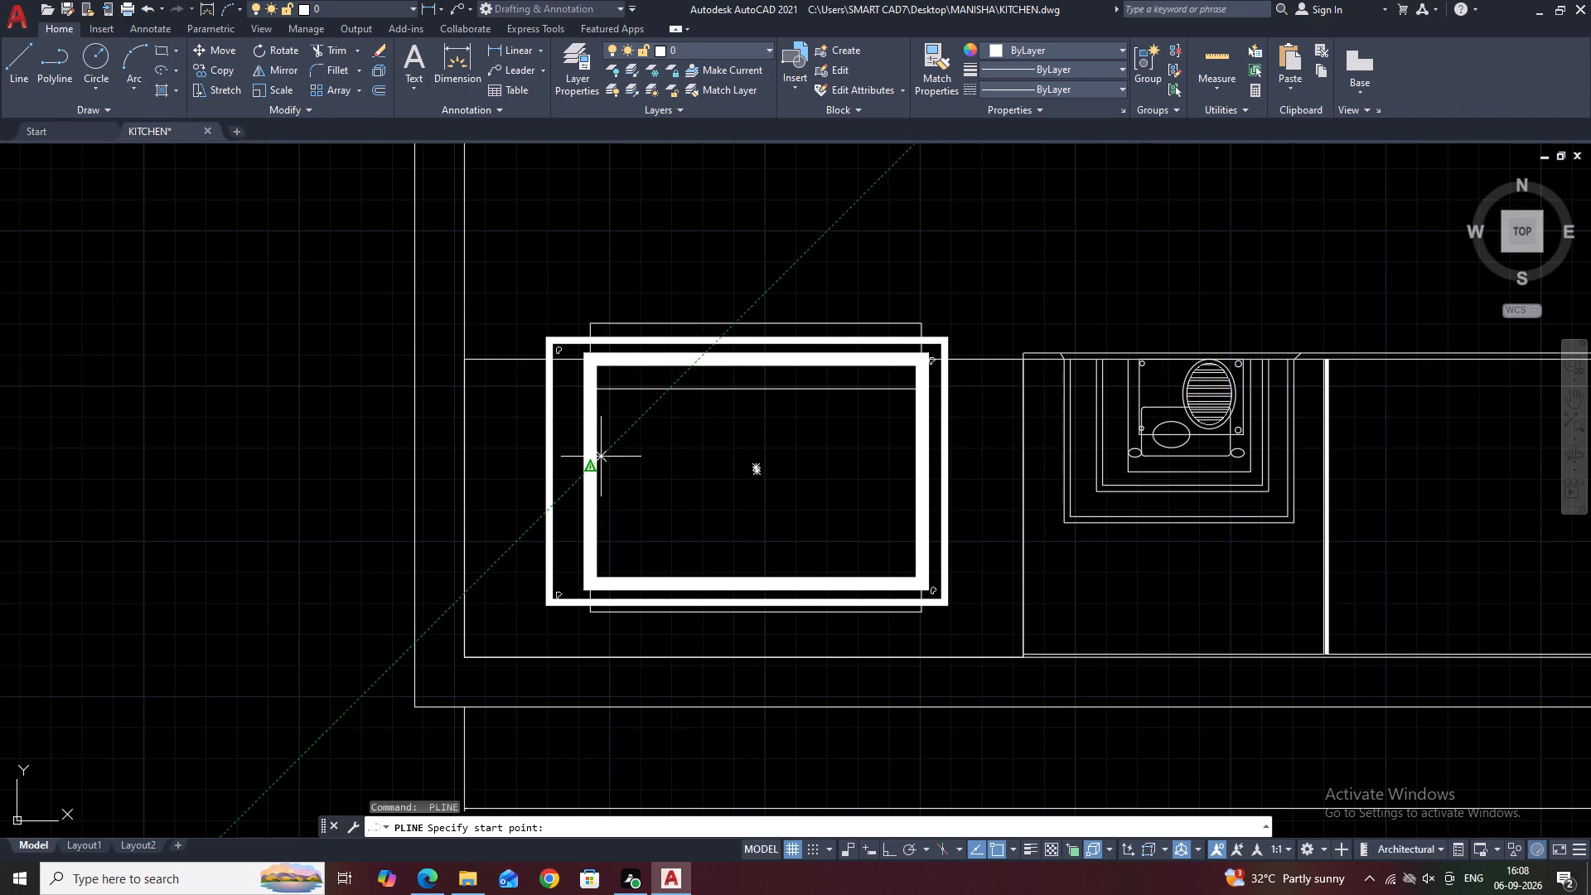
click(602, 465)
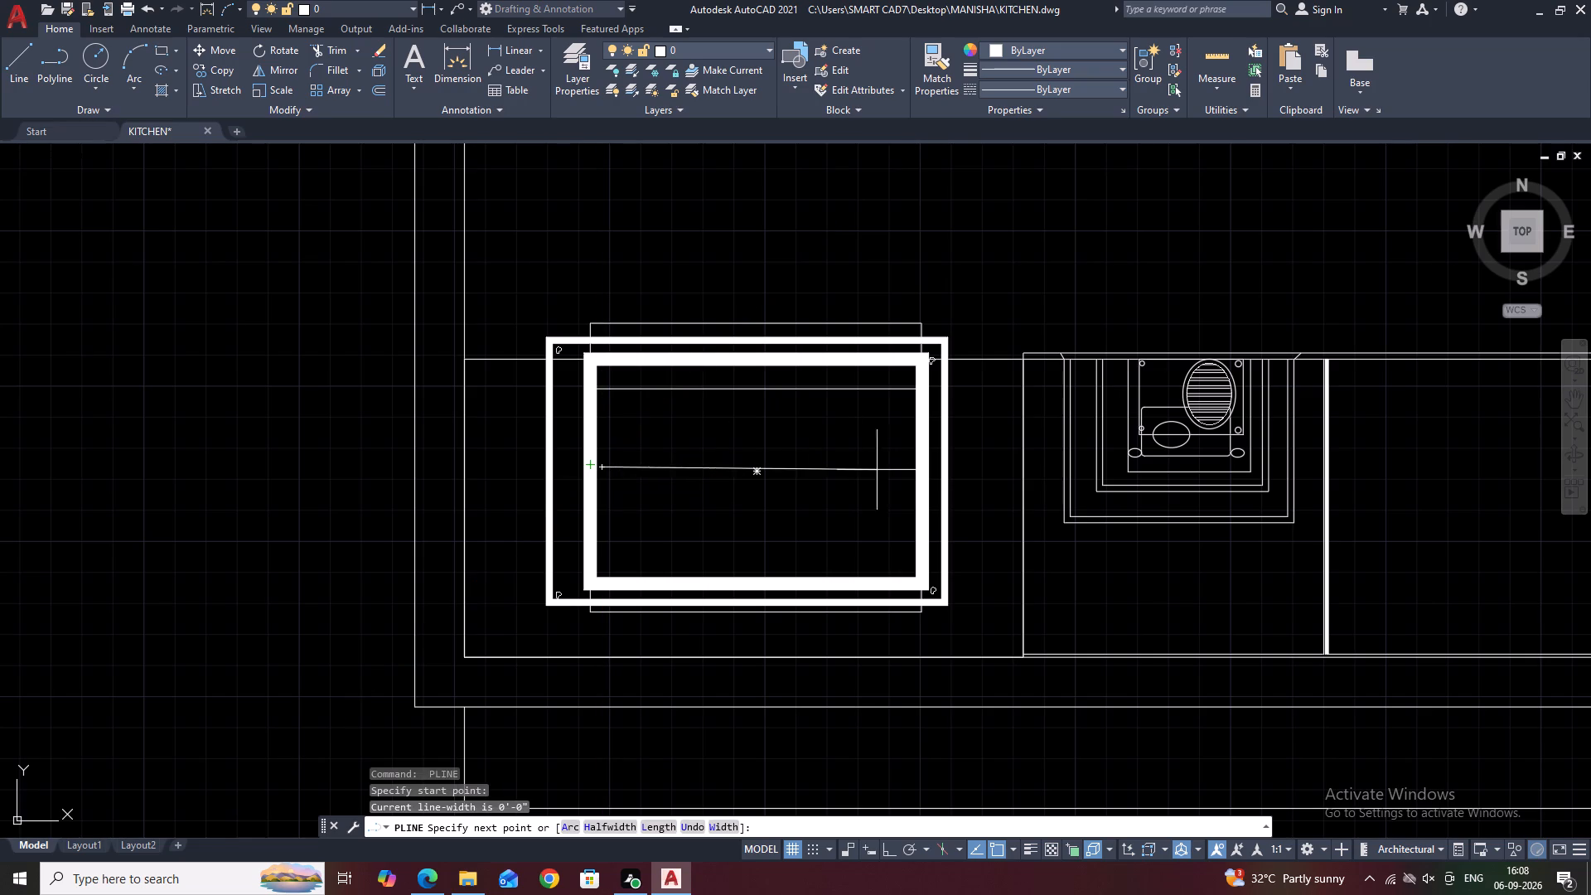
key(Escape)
Draw a second horizontal polyline across the inner rectangle at about mid-height, snapped to its left and right sides.
key(space)
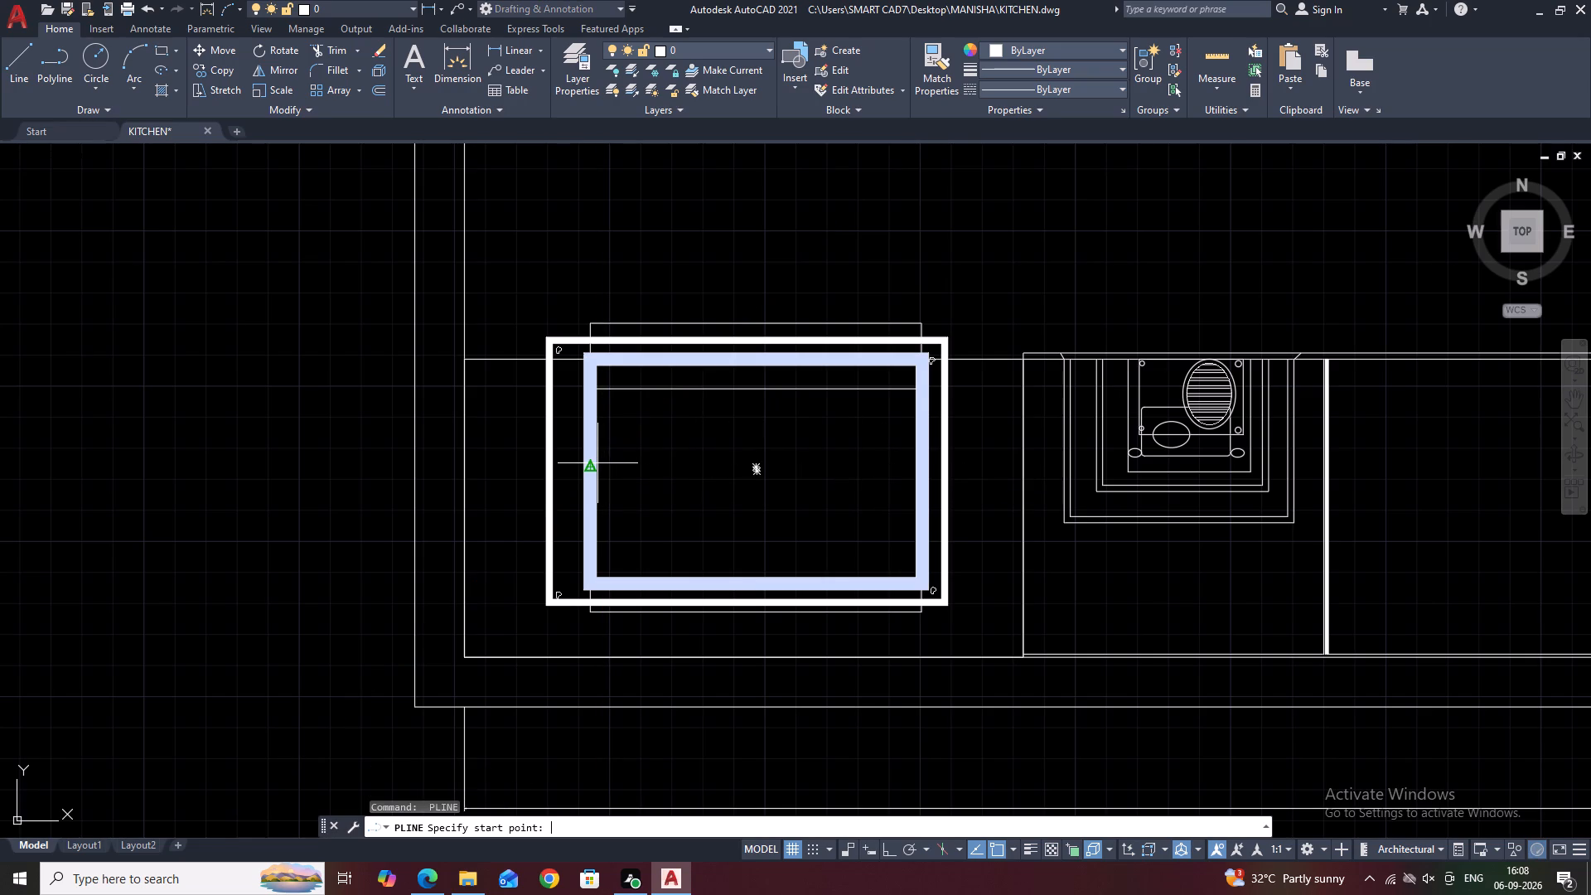
click(592, 467)
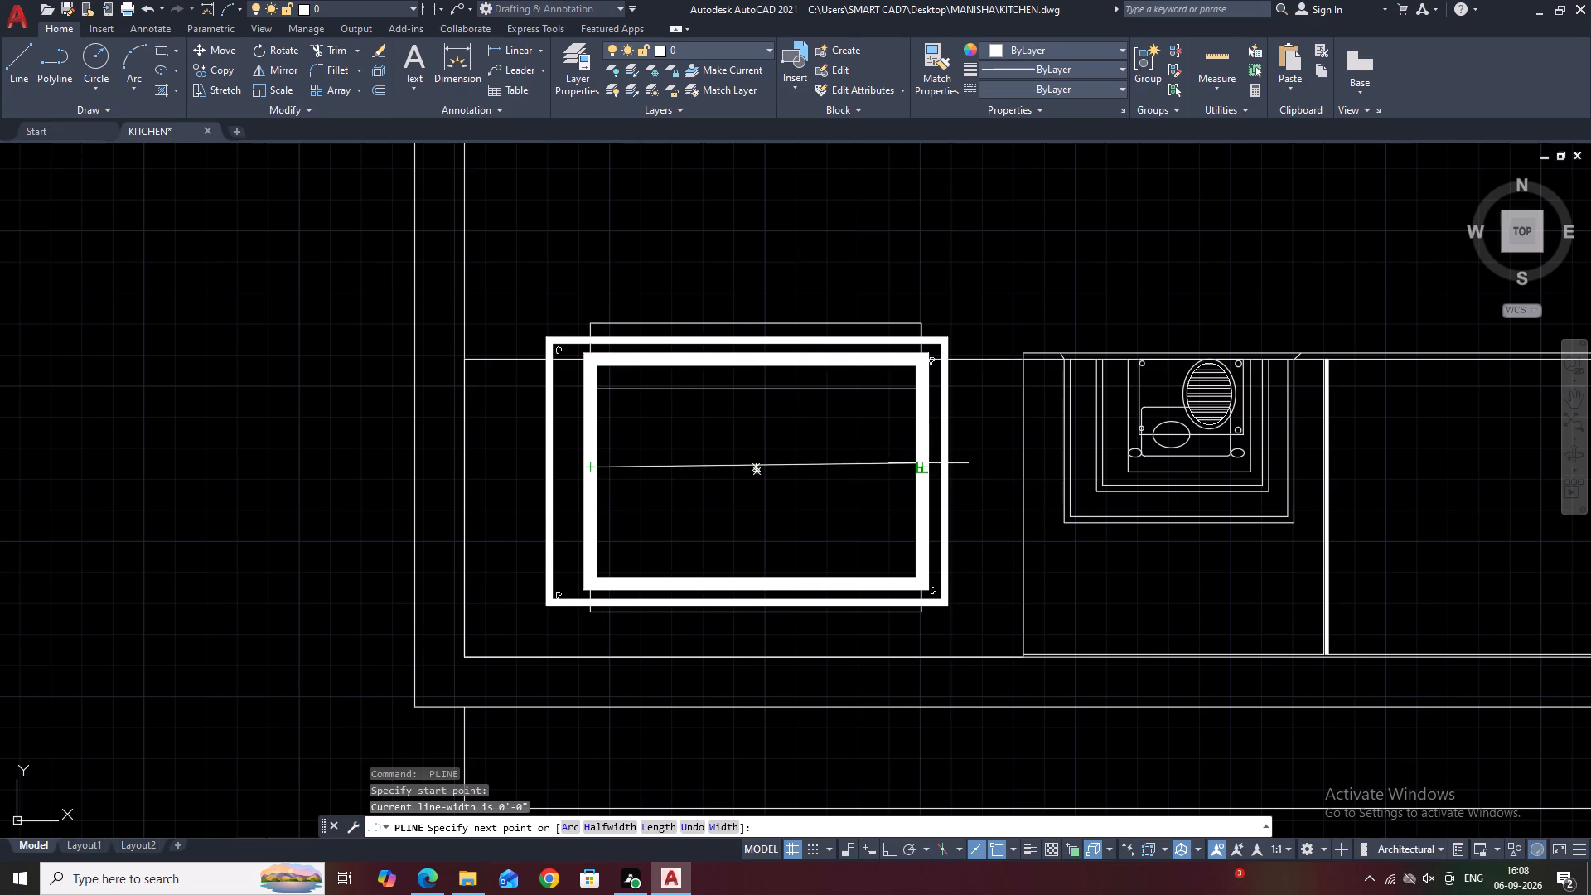
click(920, 466)
key(space)
Draw four spaced vertical polylines from the upper horizontal line down to the inner rectangle's bottom edge.
key(space)
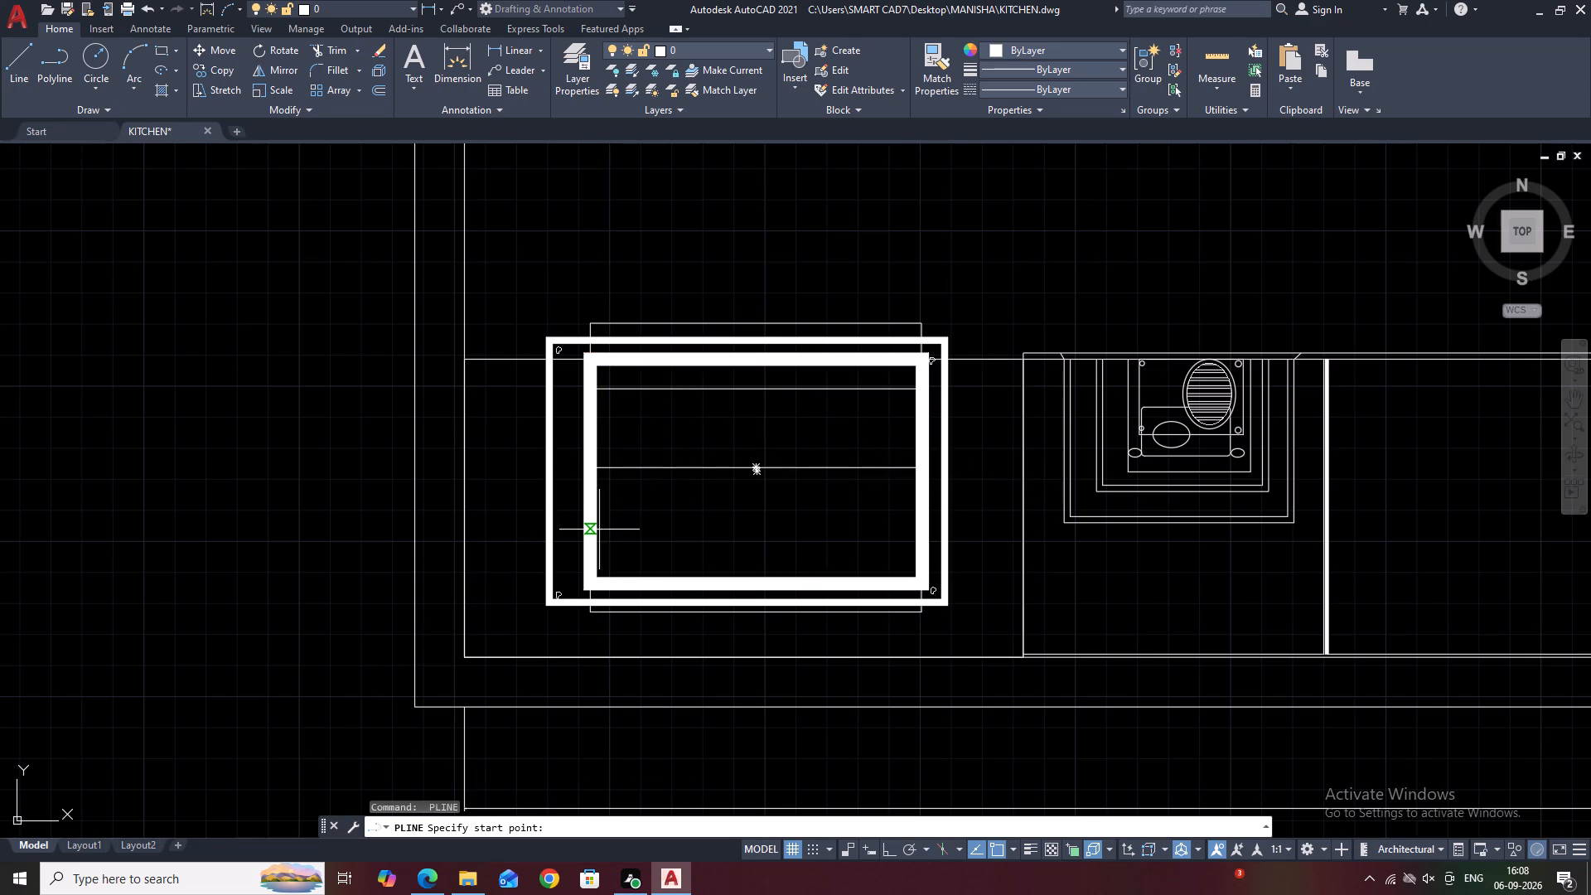
click(651, 389)
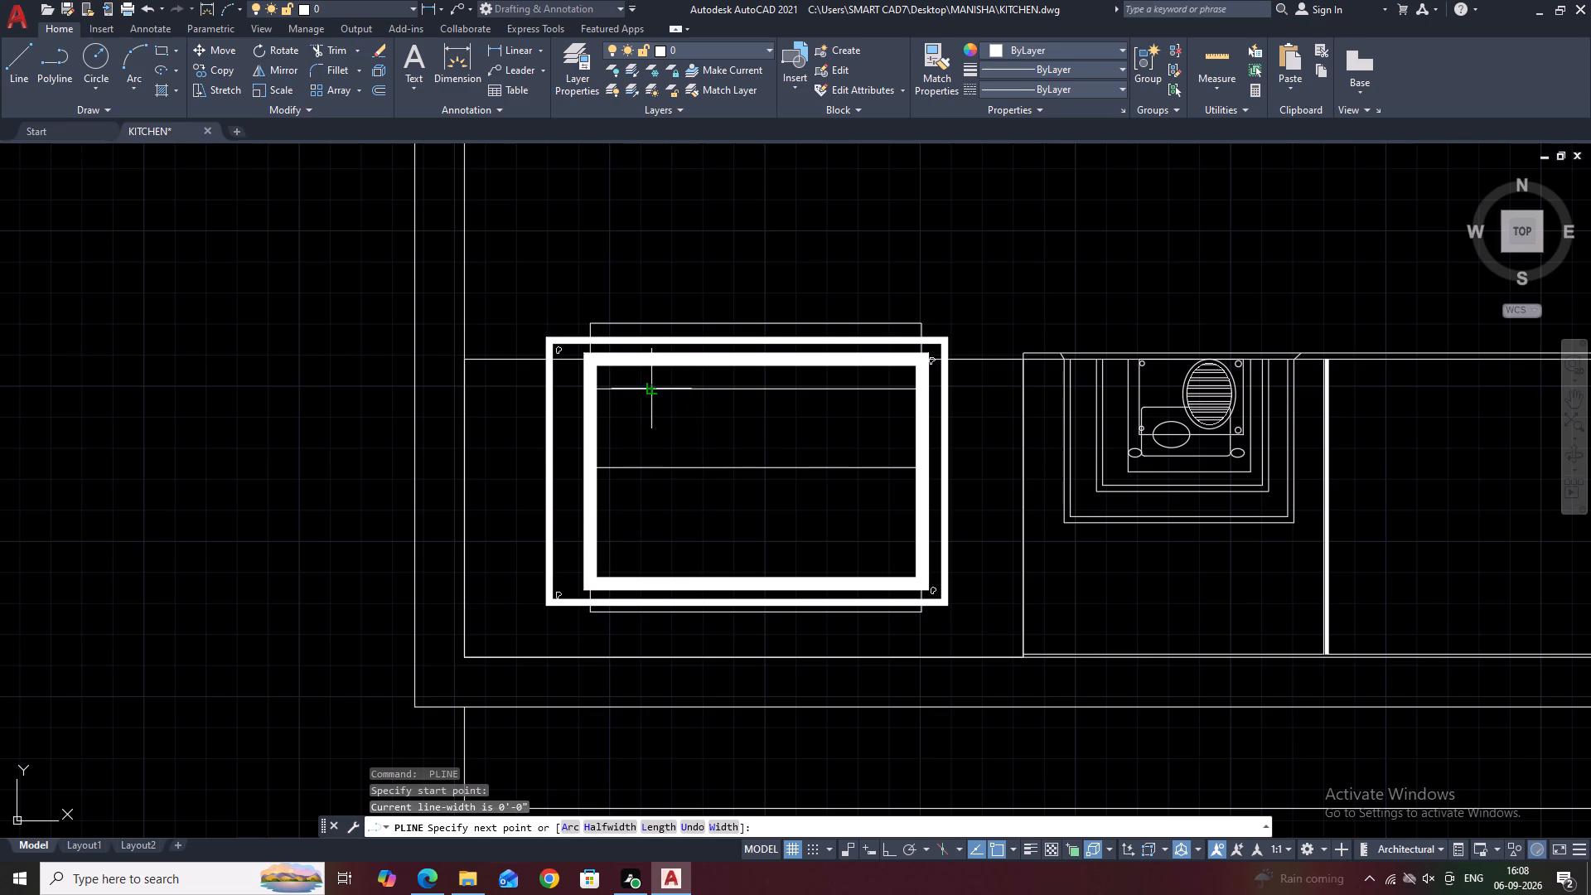
click(650, 588)
key(space)
key(space)
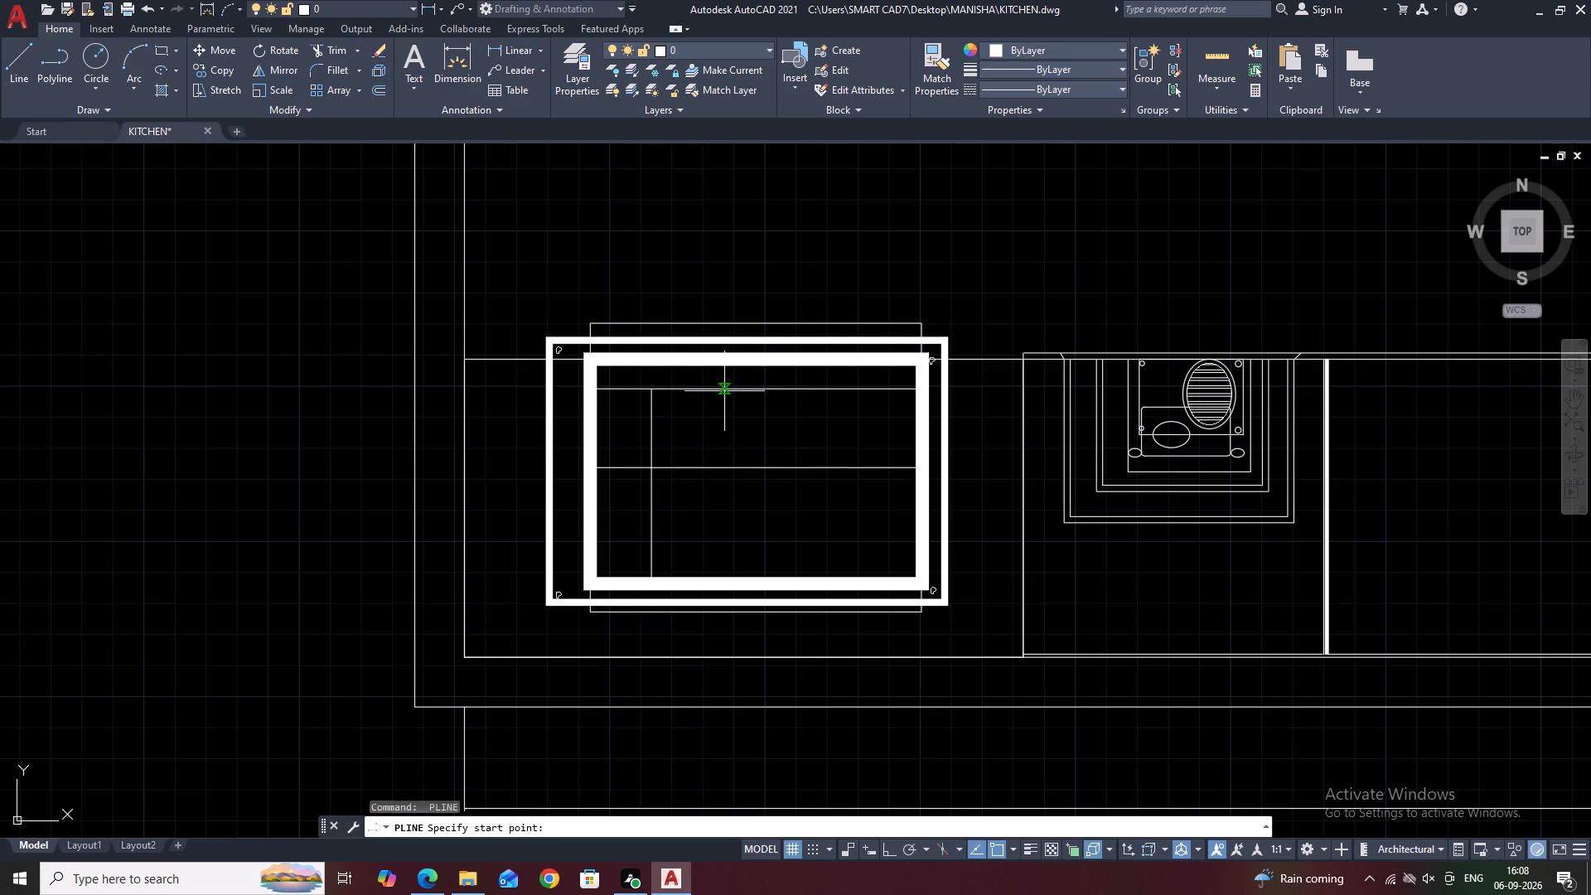
click(728, 391)
click(734, 589)
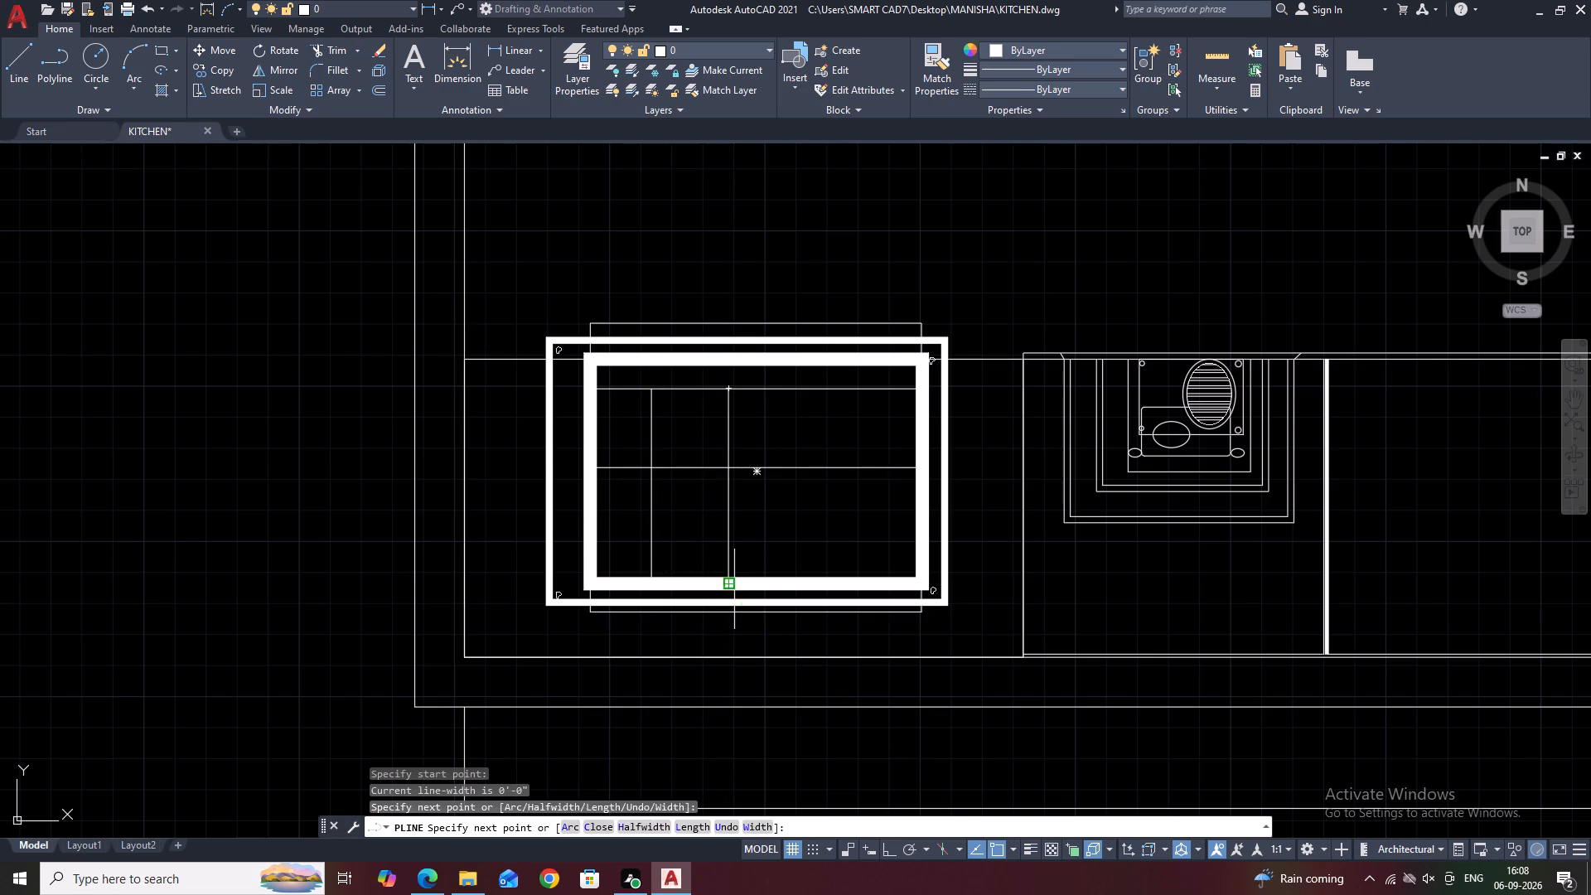
key(space)
key(space)
click(807, 392)
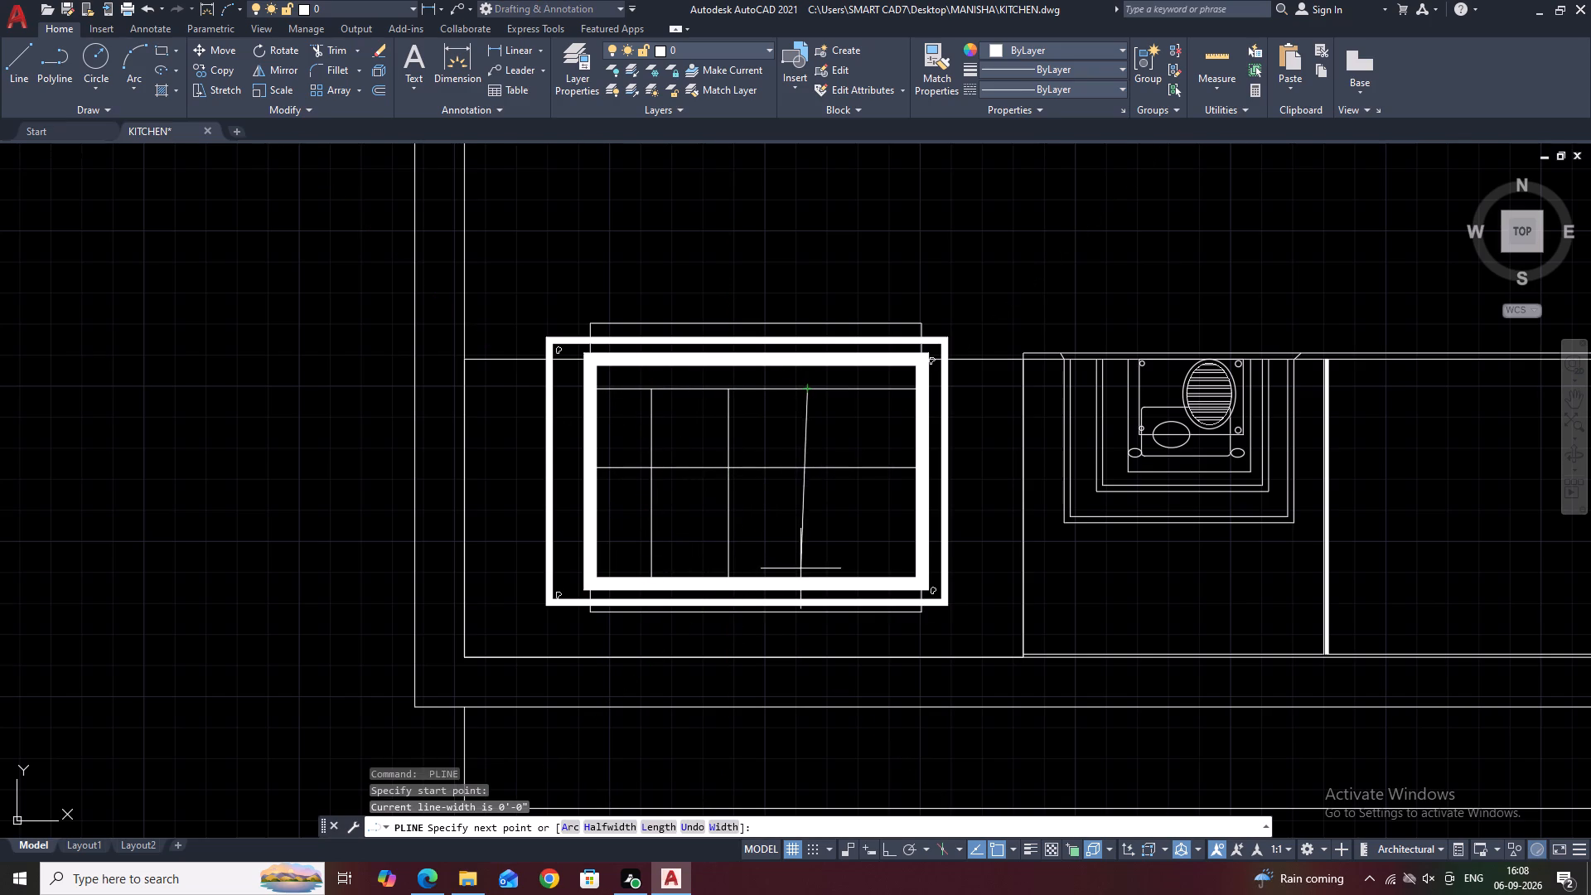
click(803, 581)
key(space)
key(space)
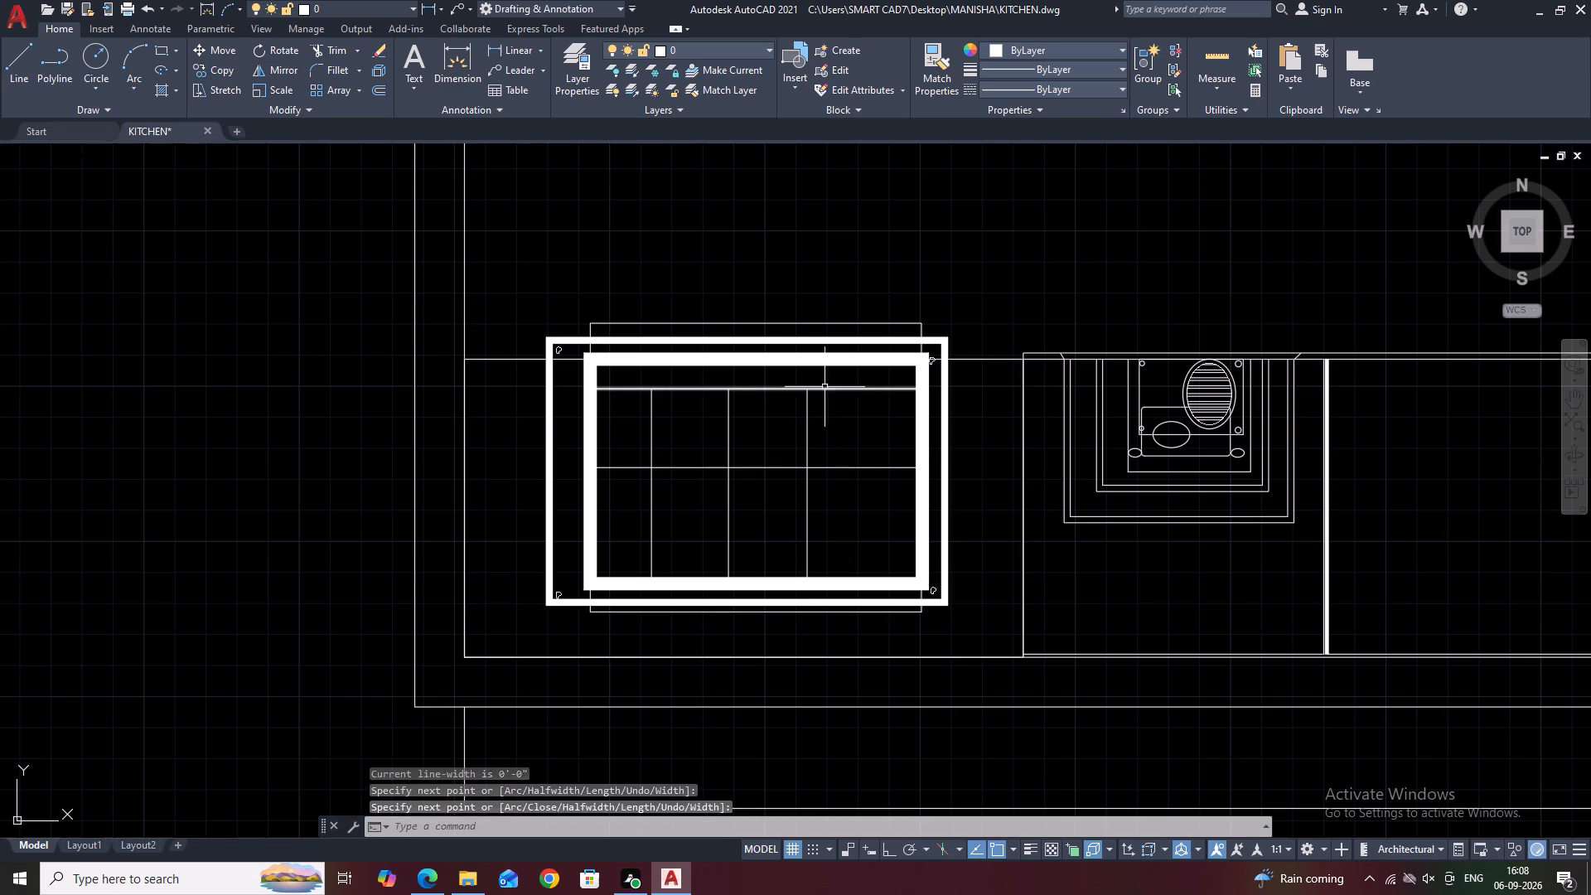
click(864, 386)
click(868, 587)
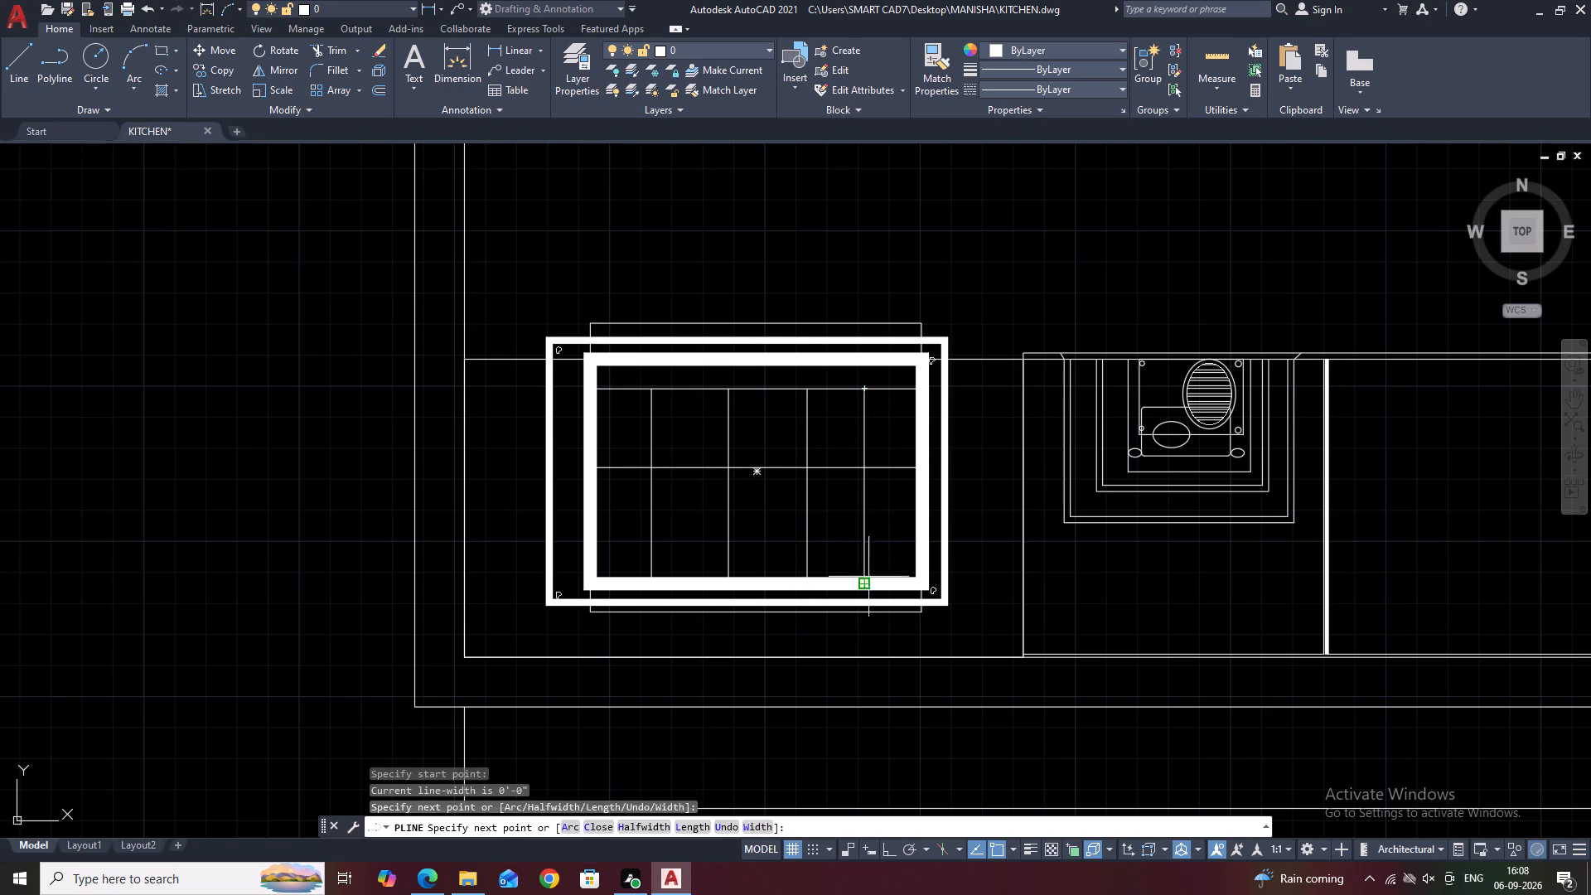
key(Escape)
Draw a third horizontal polyline across the inner rectangle, midway between the middle line and the bottom edge.
key(space)
click(587, 525)
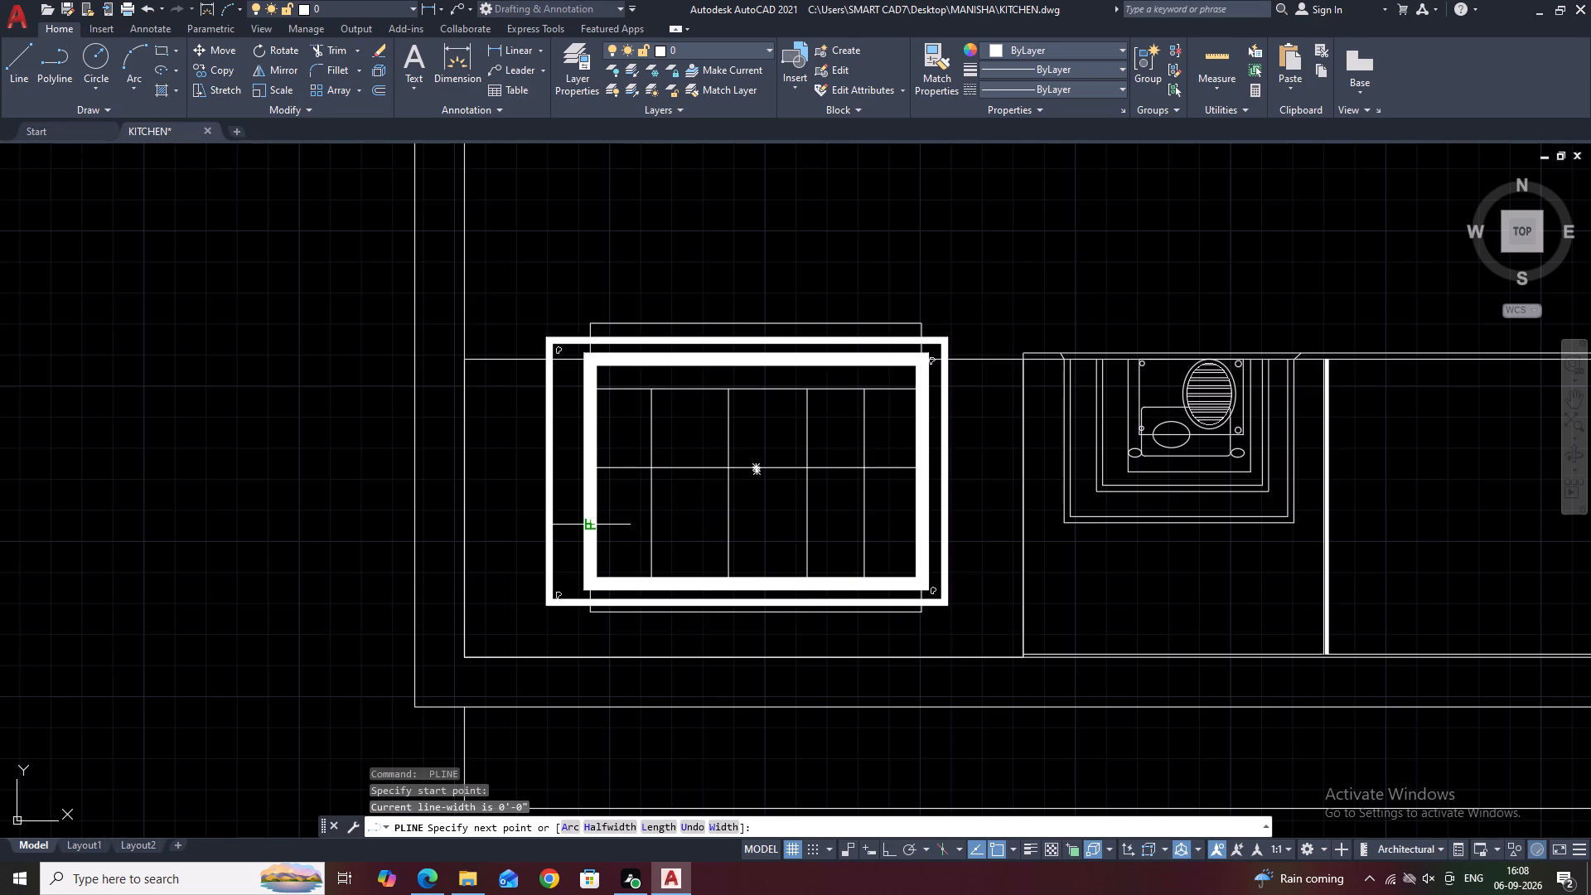
click(921, 525)
key(Escape)
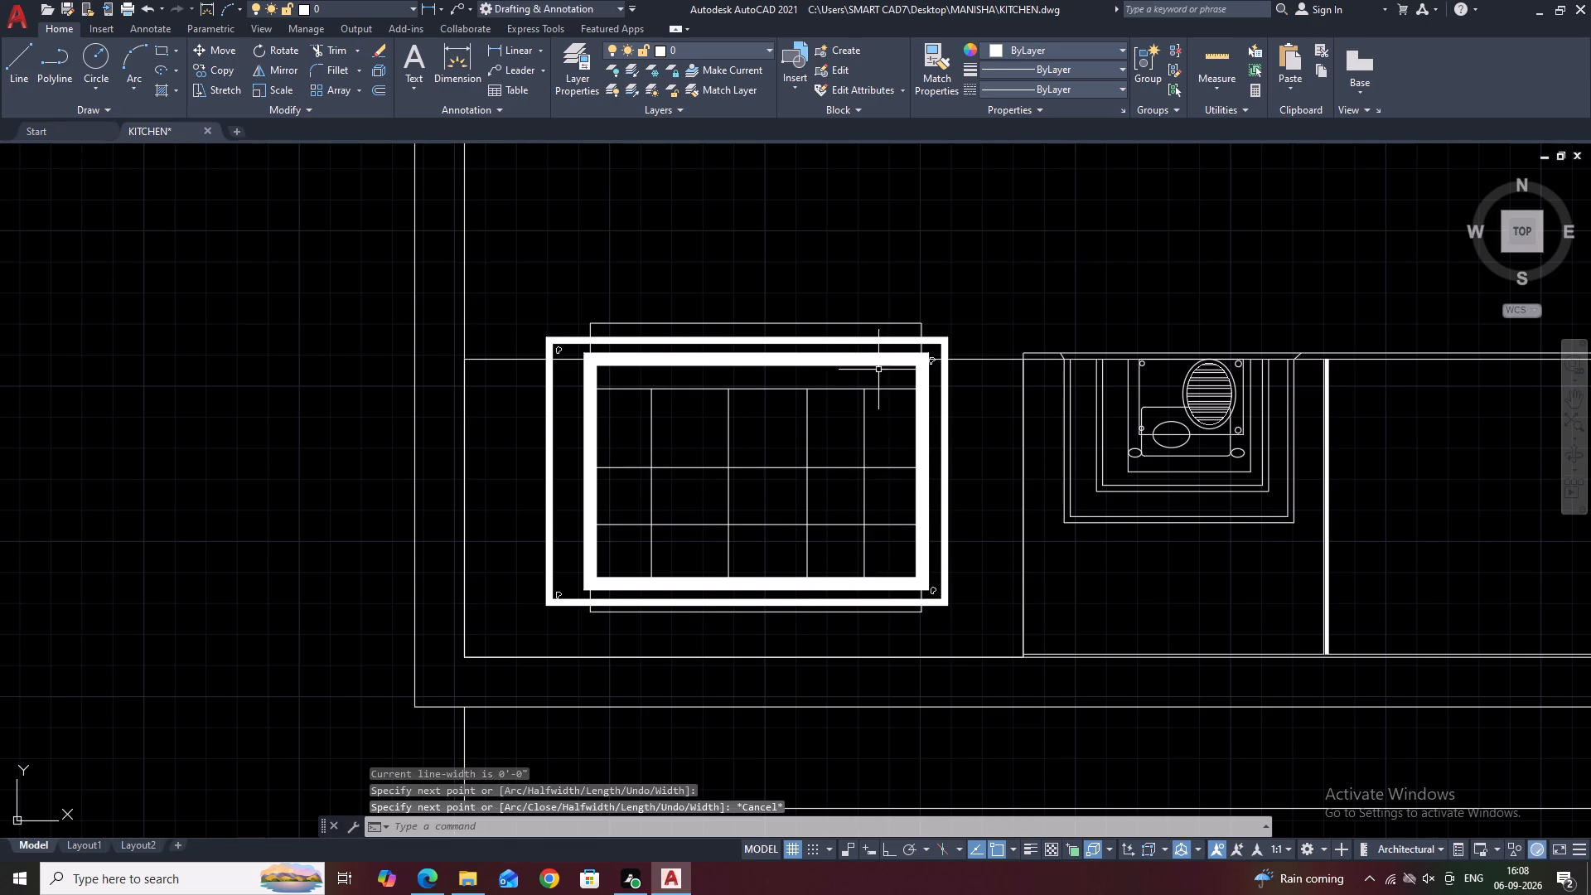
Set the global width of the seven grid polylines inside the inner rectangle to .25.
click(878, 380)
click(642, 553)
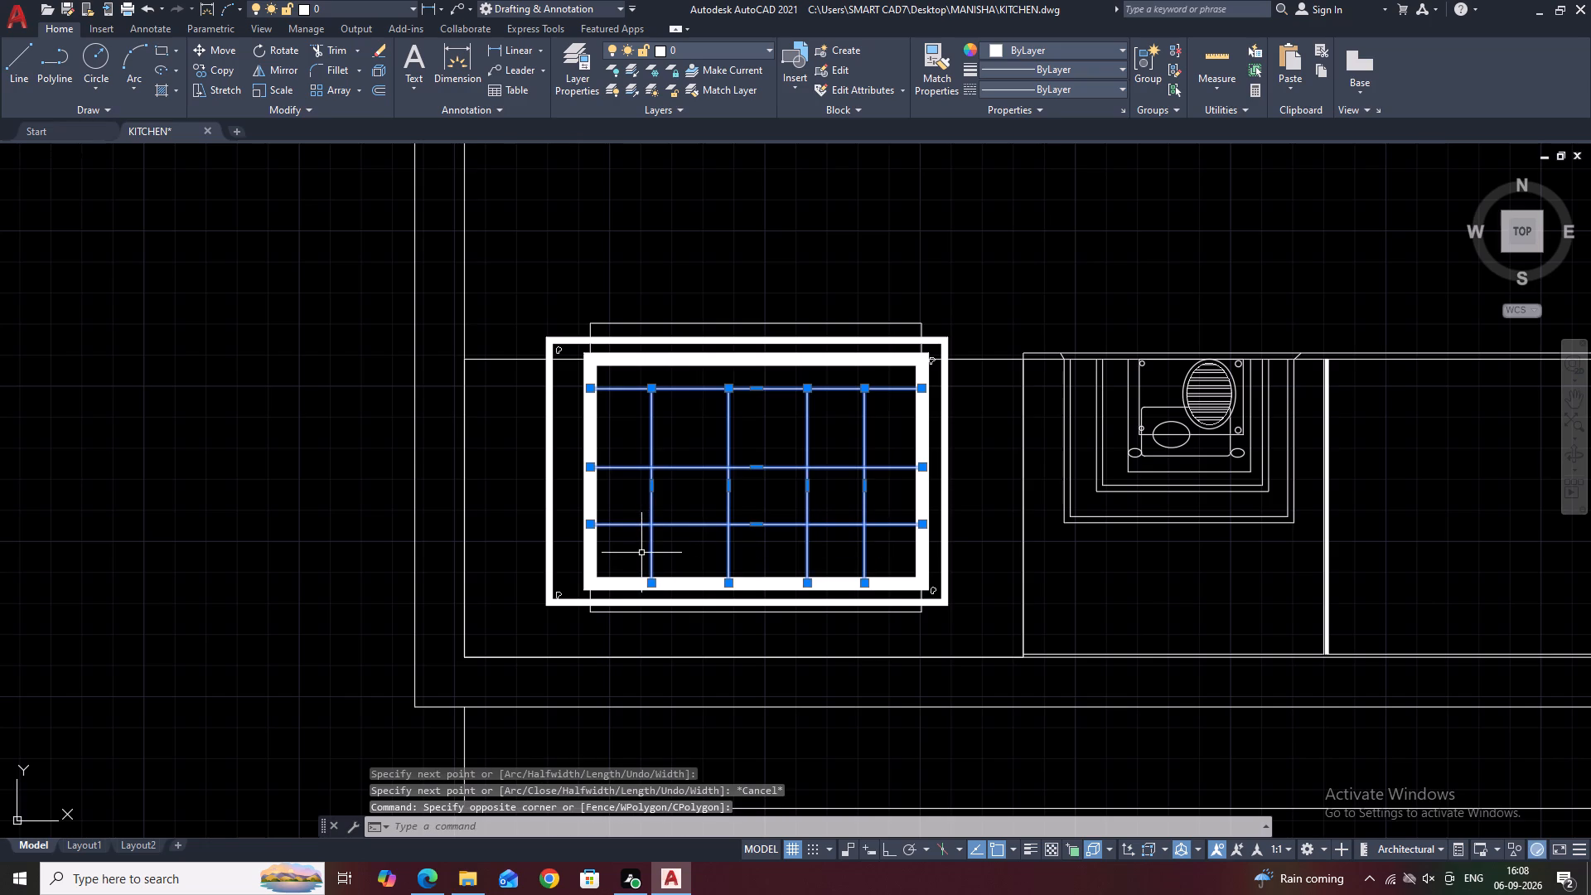
key(p)
key(r)
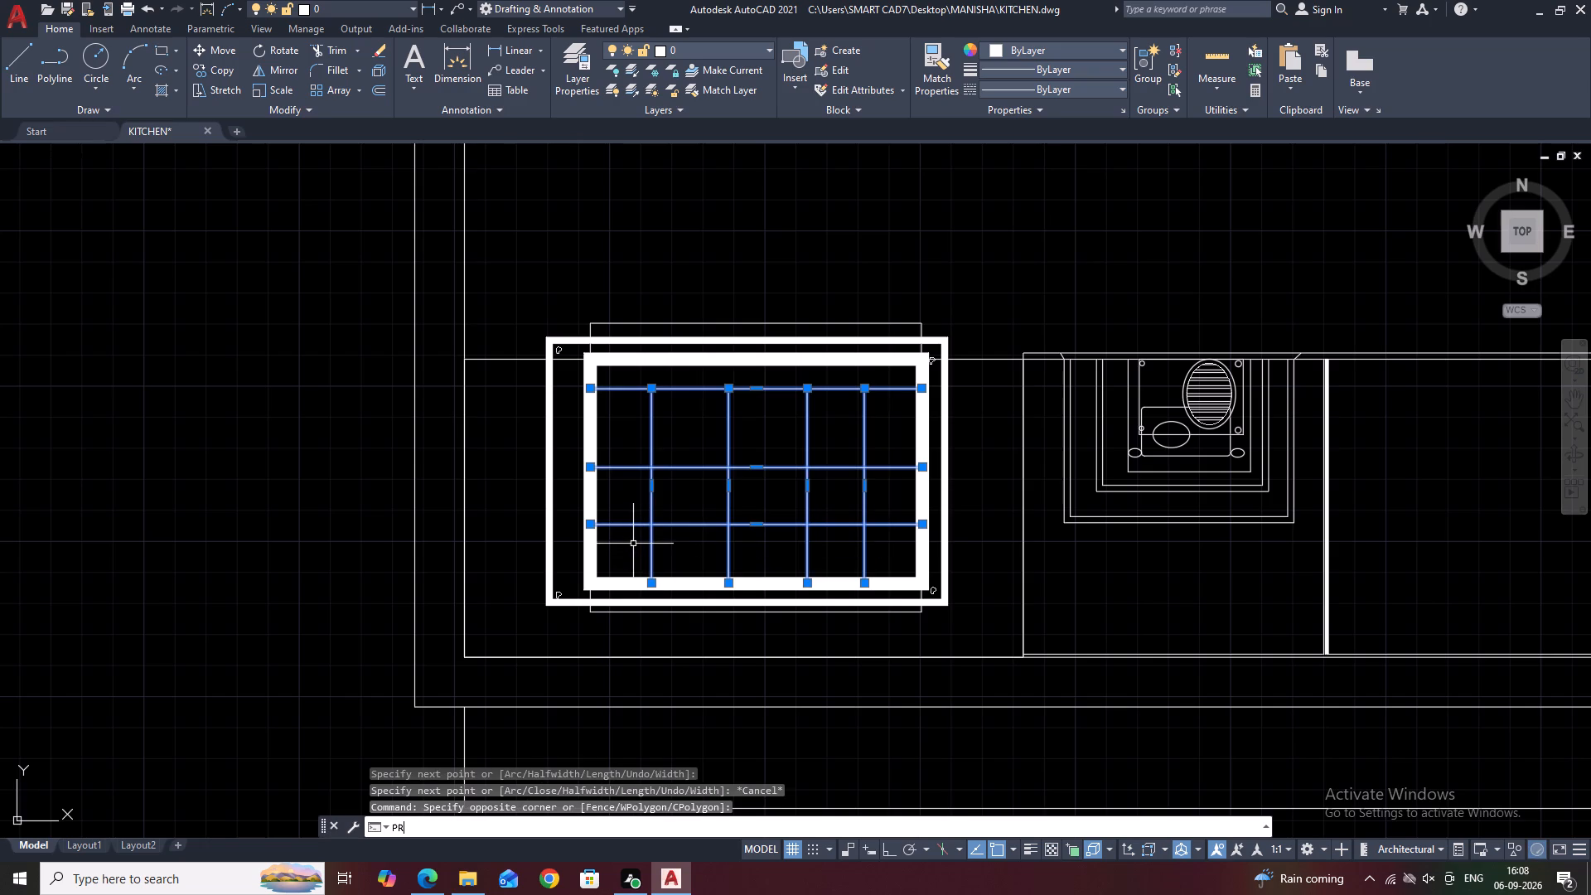
key(space)
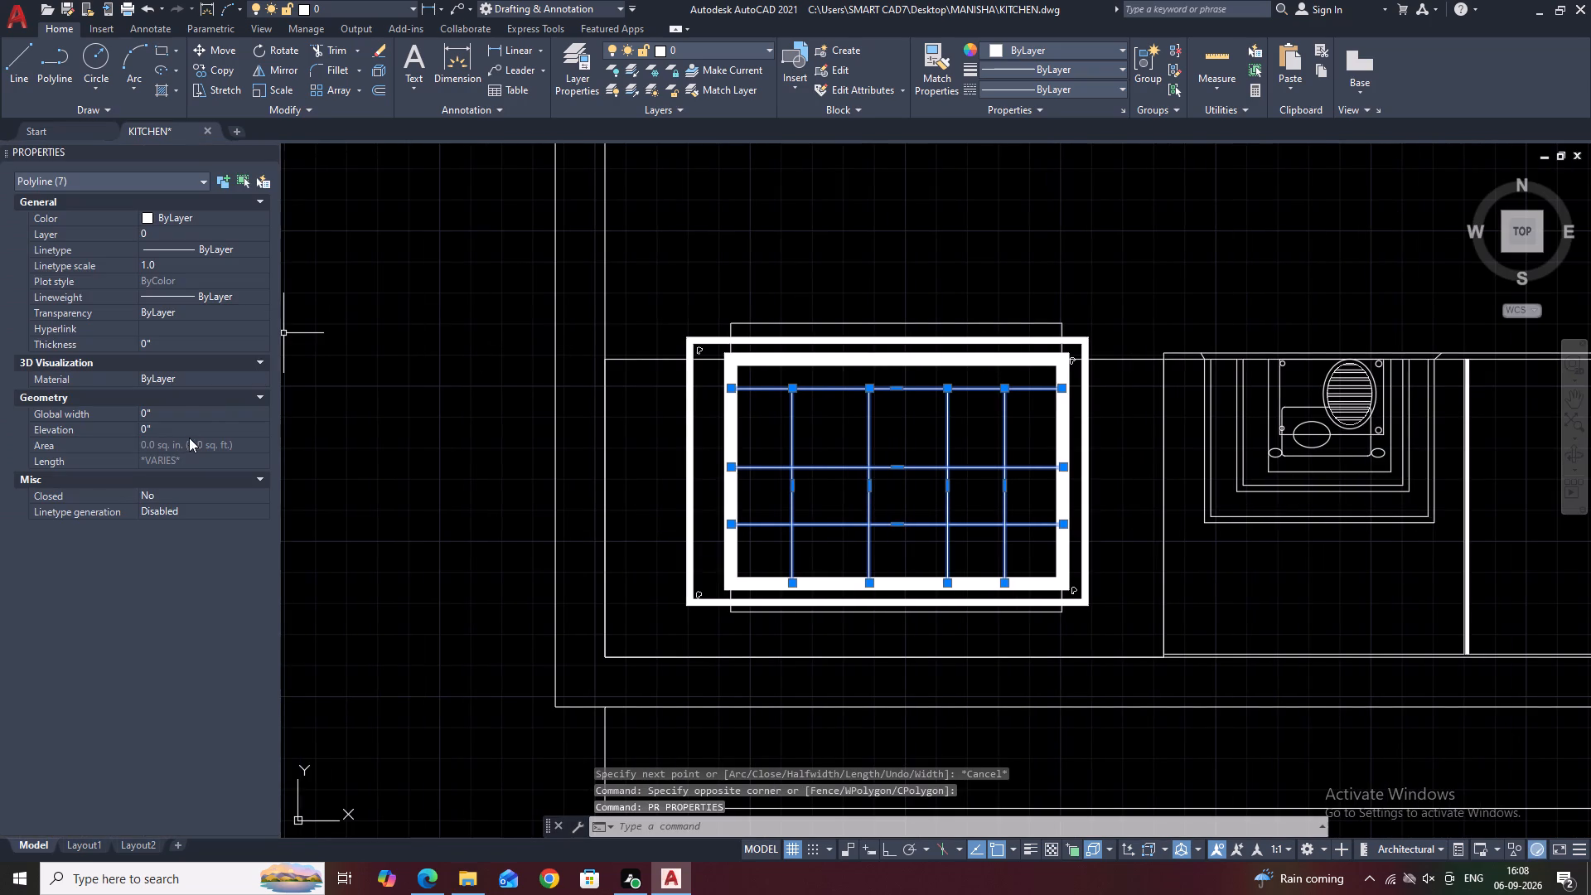
click(184, 410)
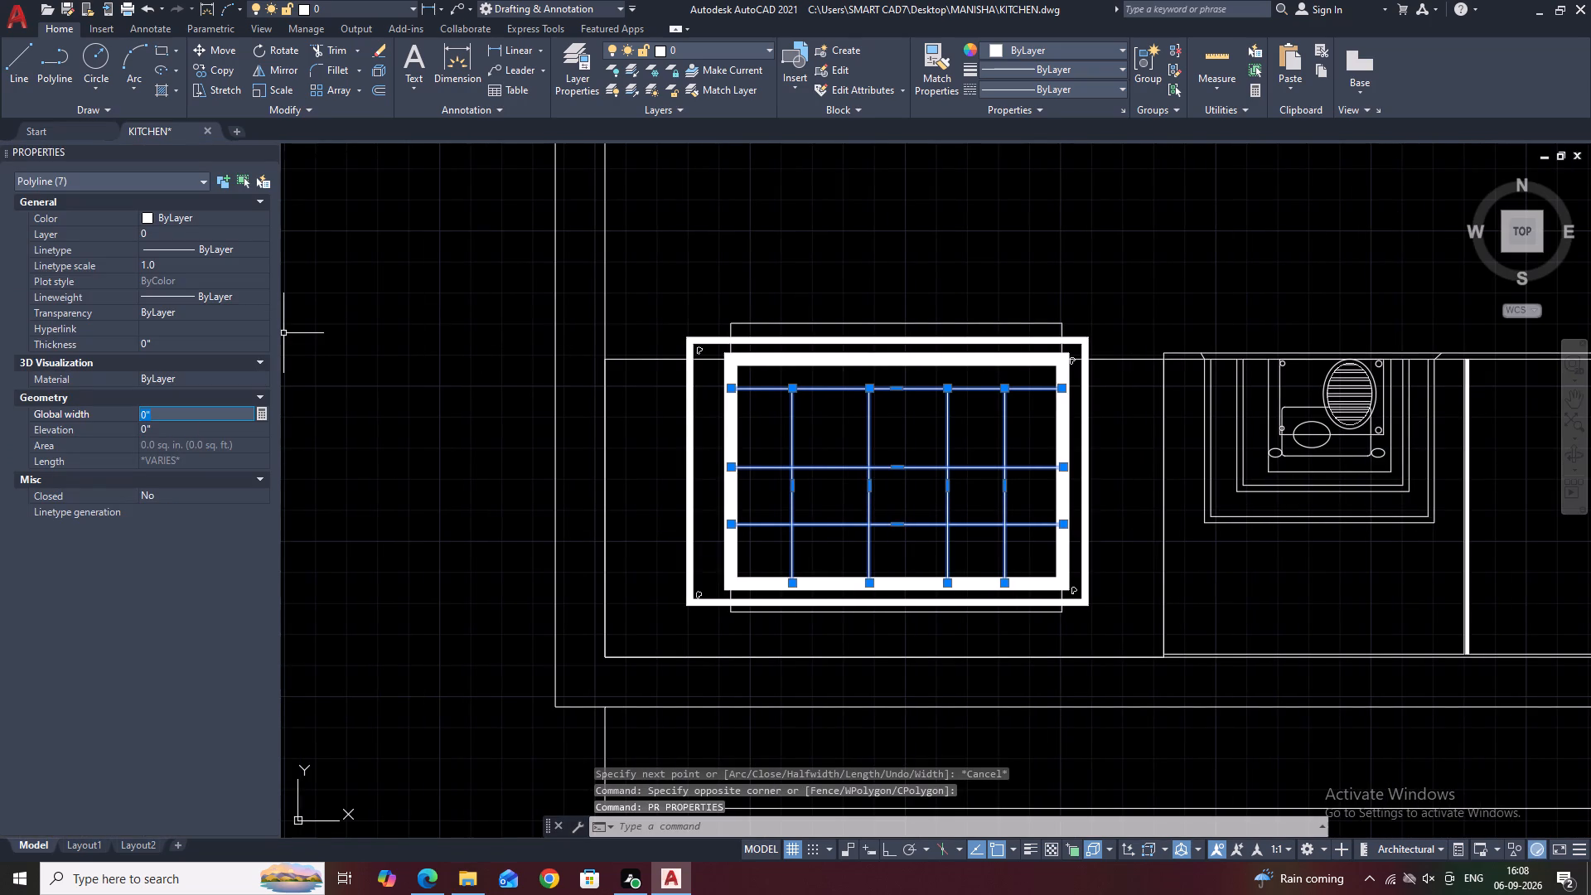
text(.25)
key(Return)
key(grave)
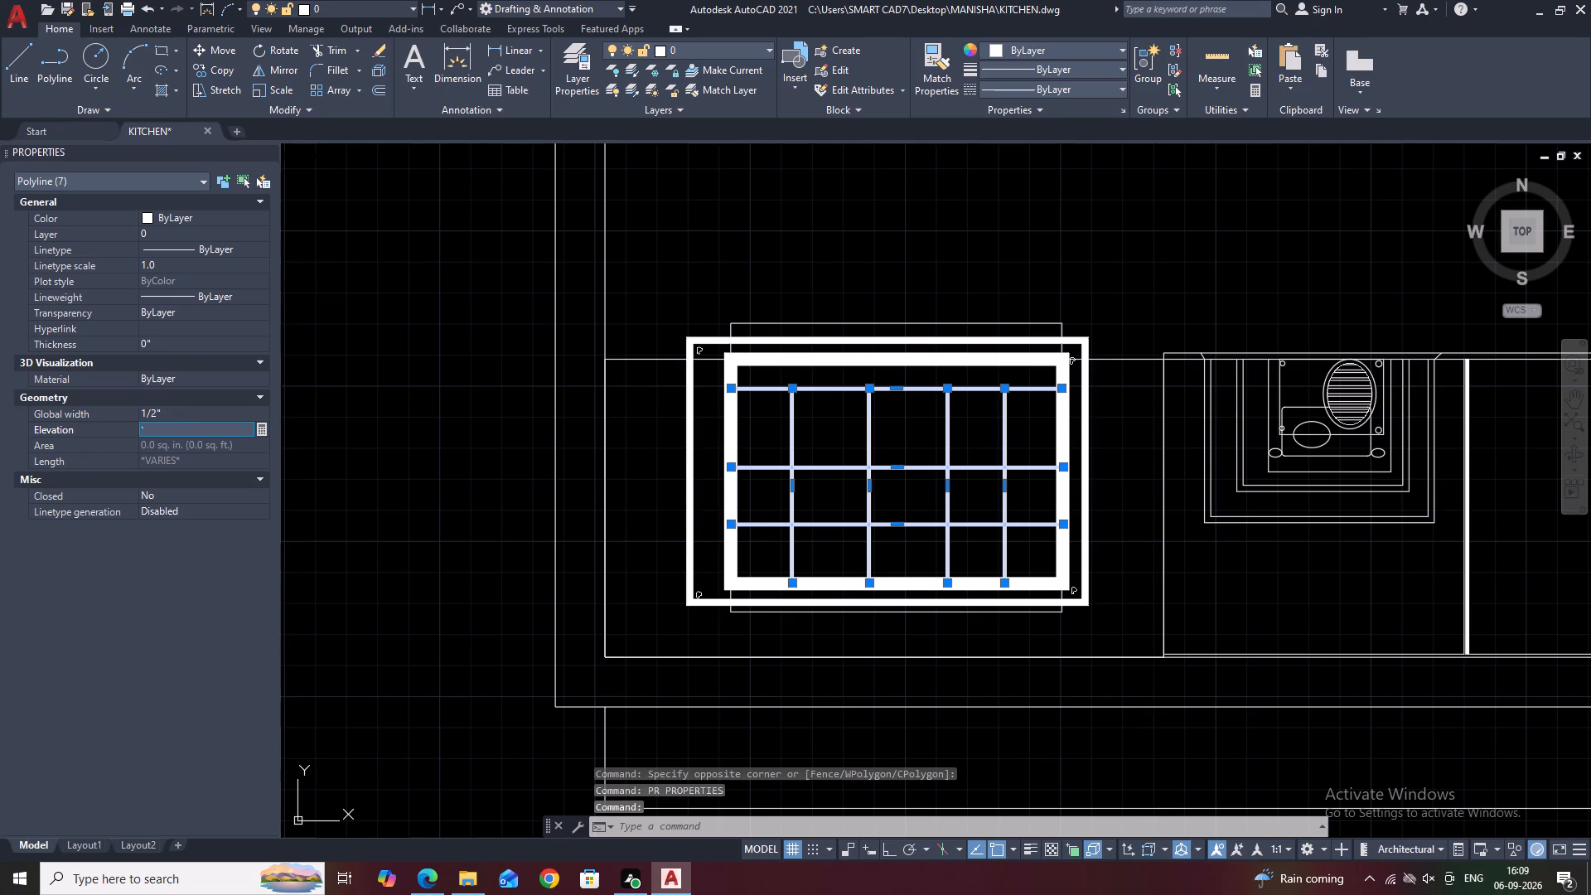
key(Escape)
click(269, 148)
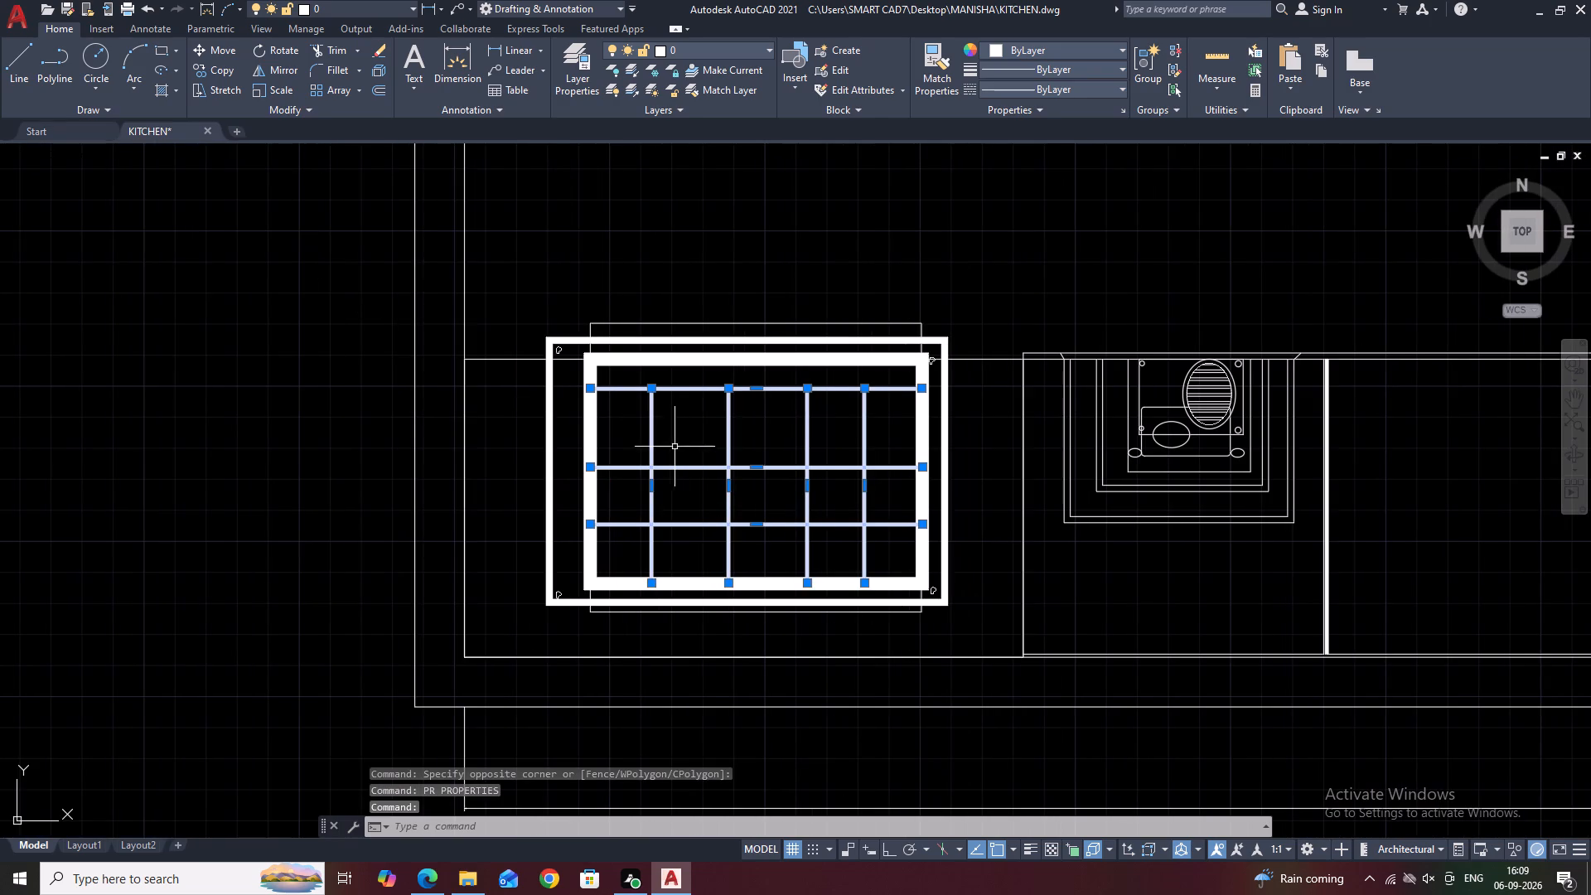
key(Escape)
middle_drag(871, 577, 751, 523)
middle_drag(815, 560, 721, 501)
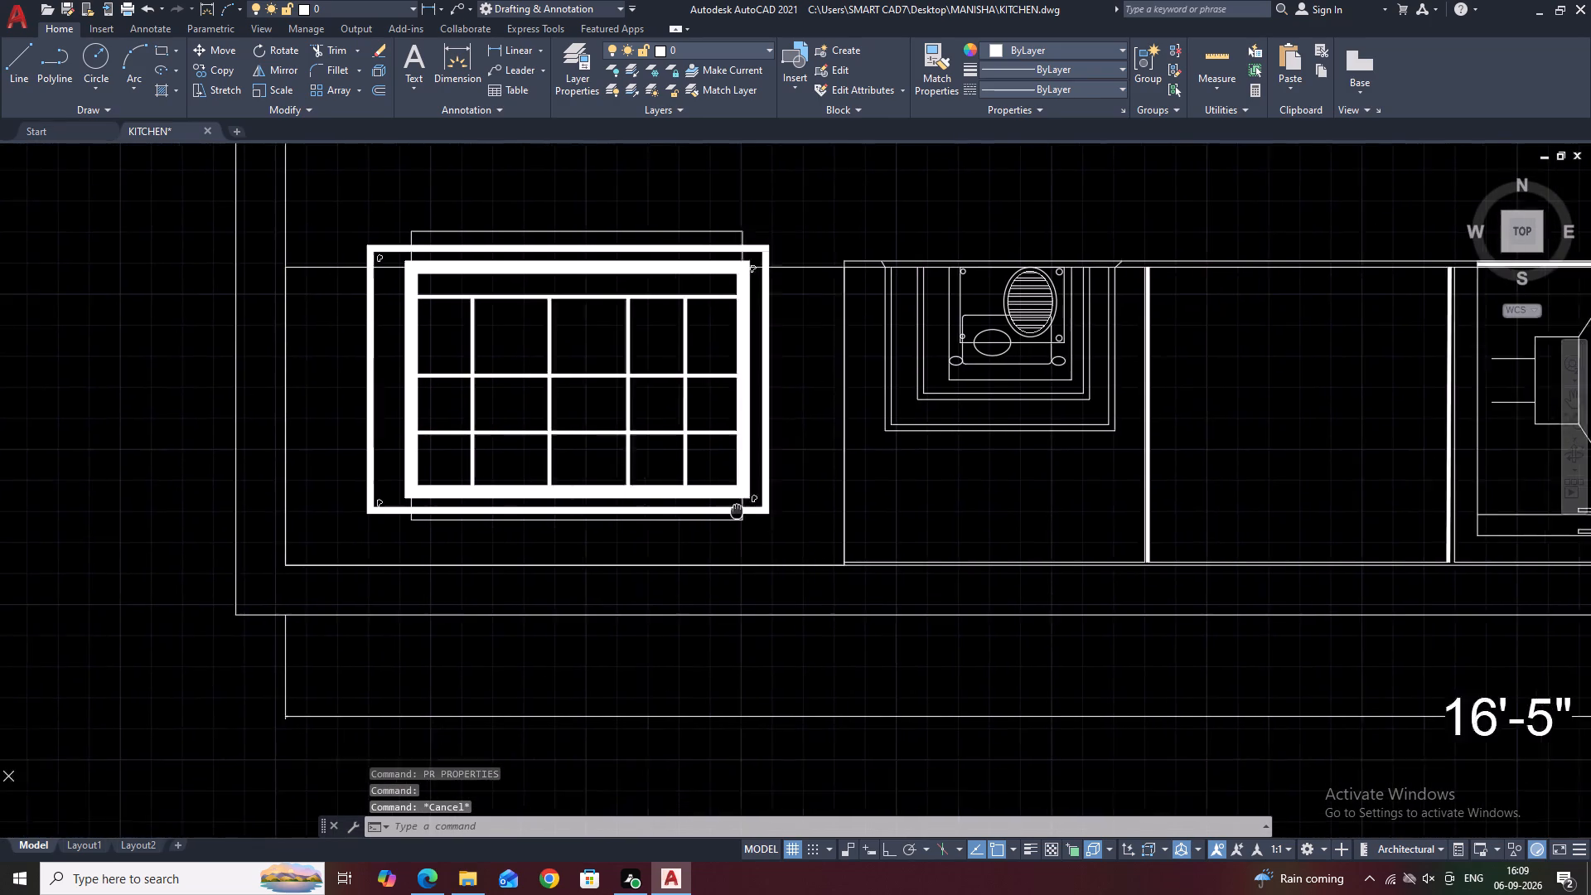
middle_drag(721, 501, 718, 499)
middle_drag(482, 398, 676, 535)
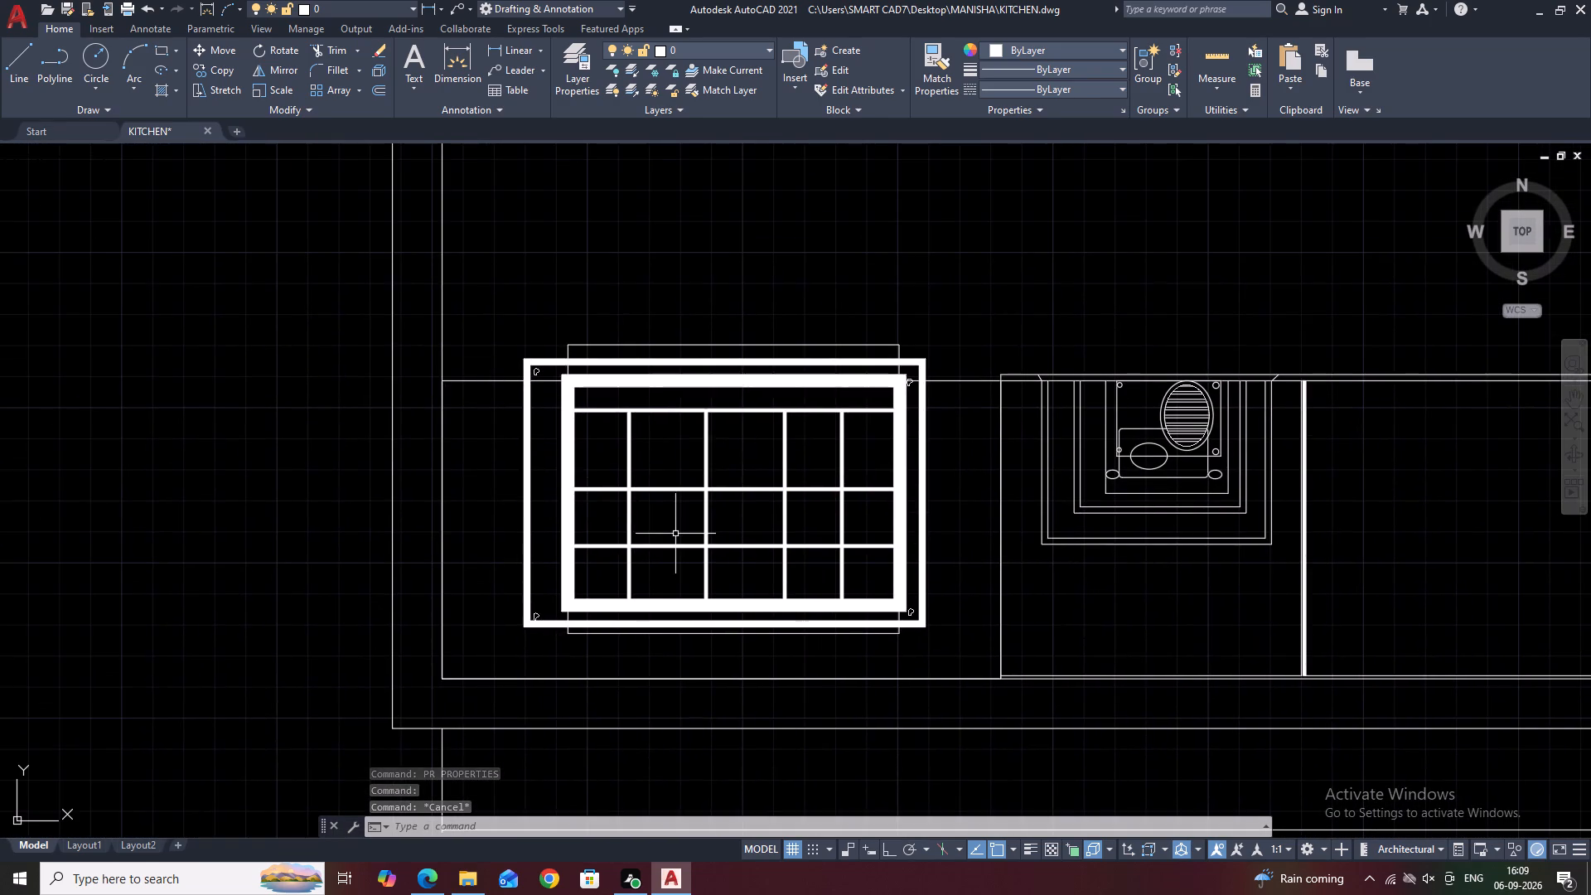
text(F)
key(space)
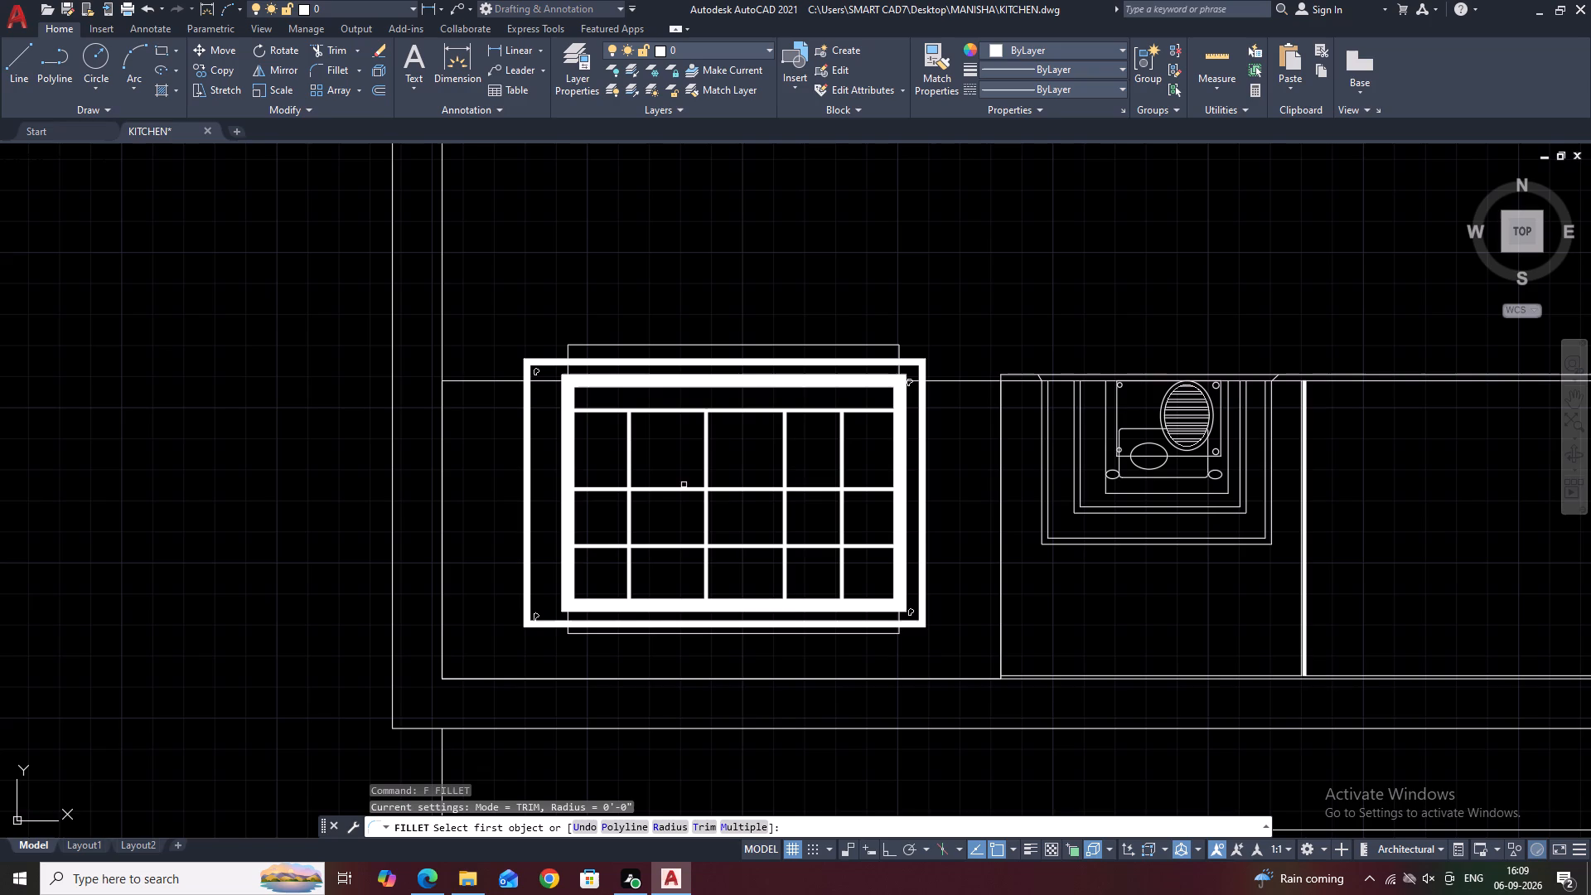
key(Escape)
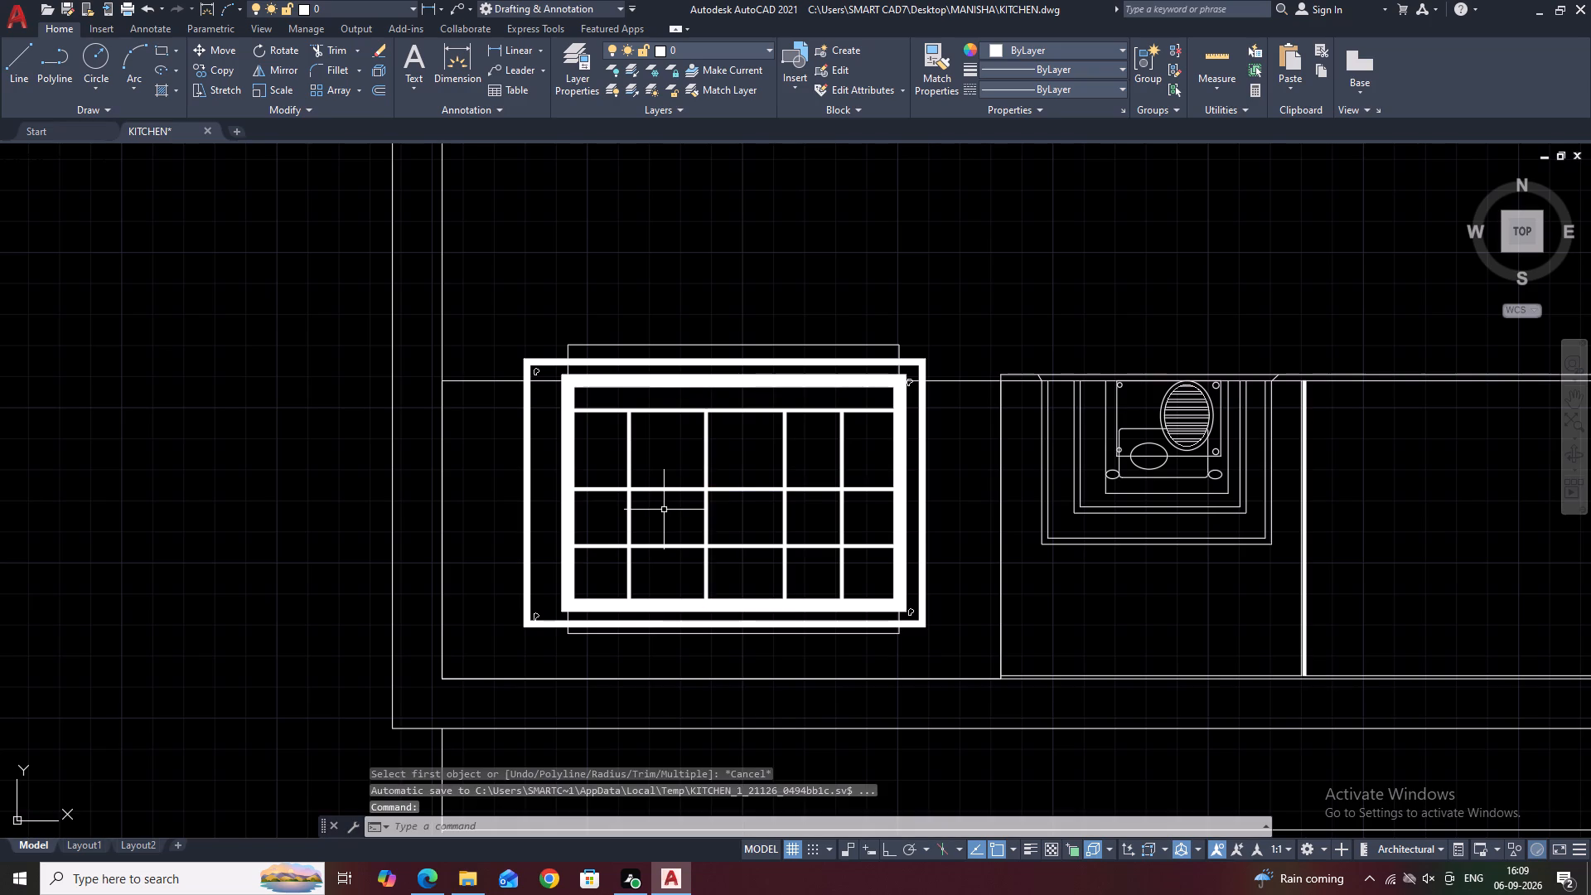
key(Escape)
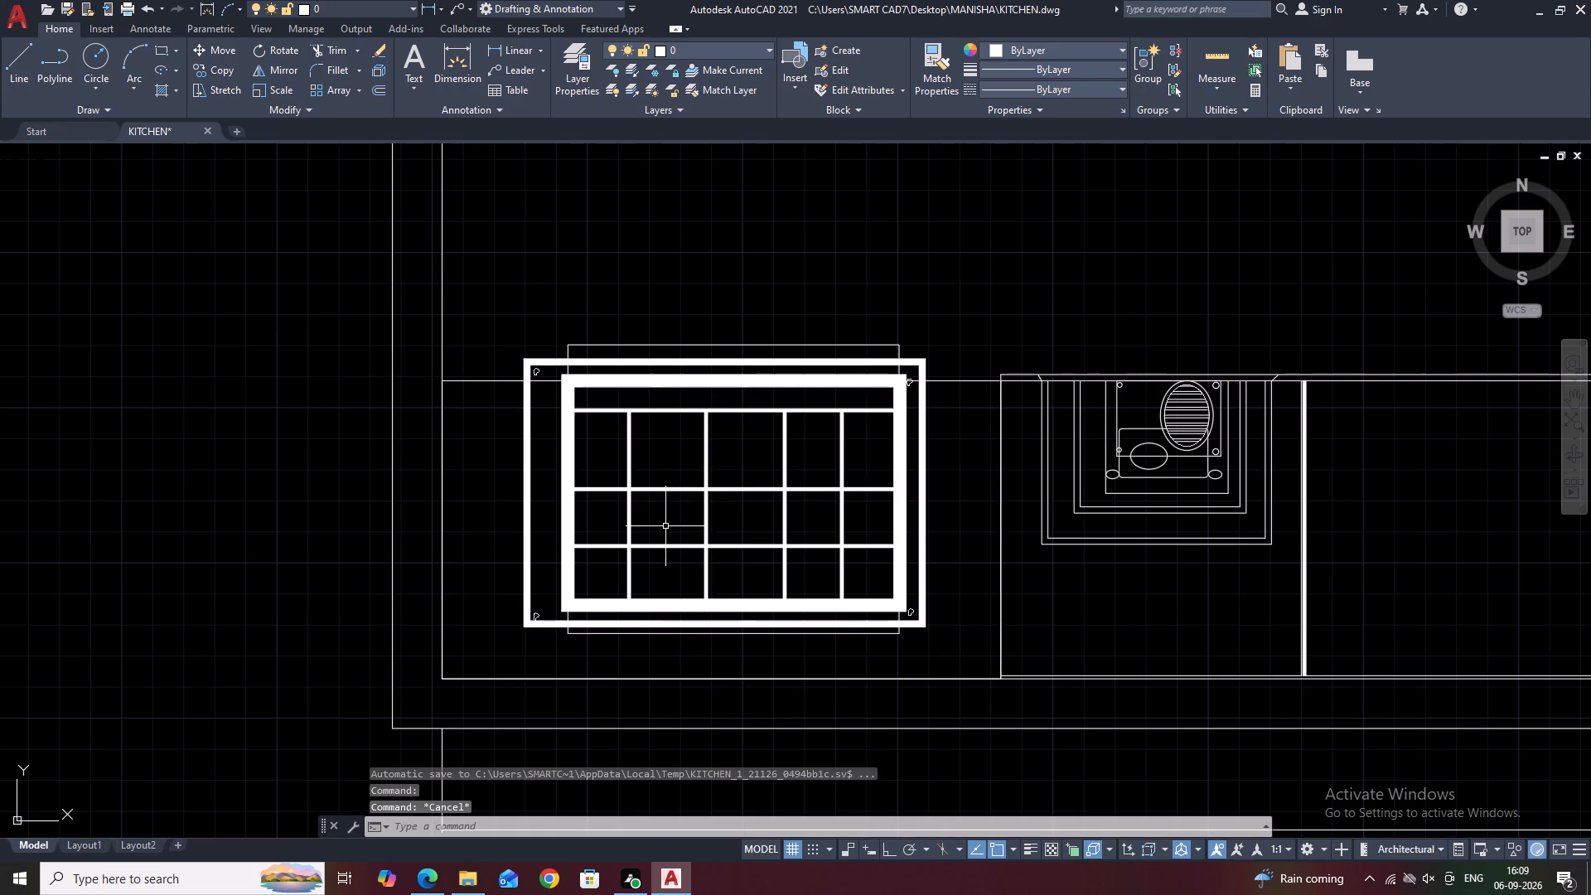
Draw a three-sided orthogonal line outline rising from the lowest horizontal grid line, crossing the second vertical grid line, and returning down to the same line.
text(L)
key(space)
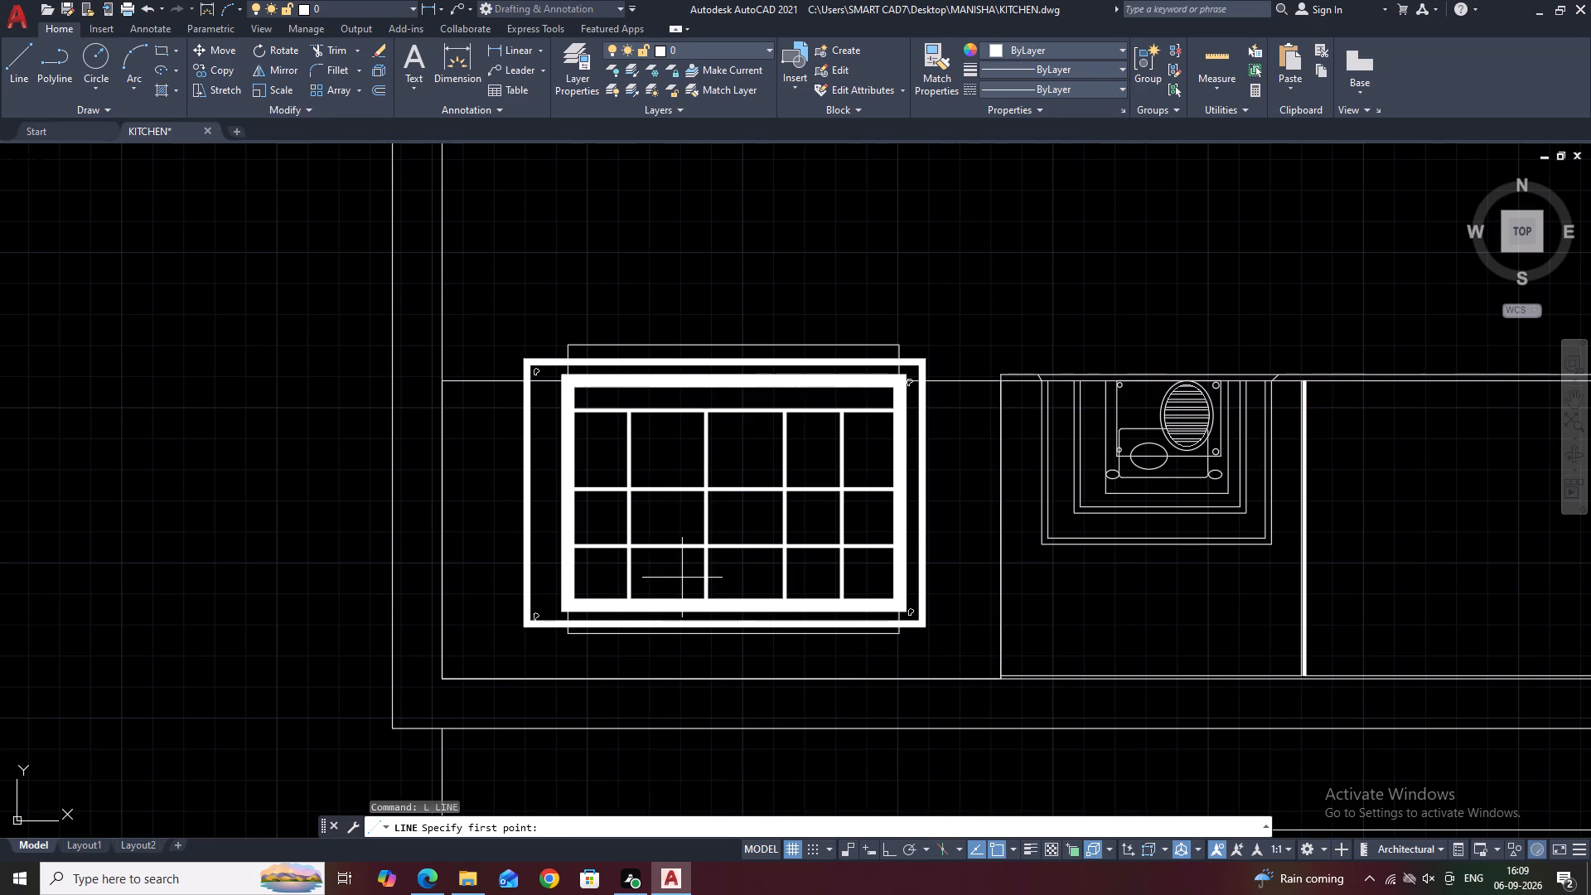
scroll(670, 553, up, 2)
click(670, 535)
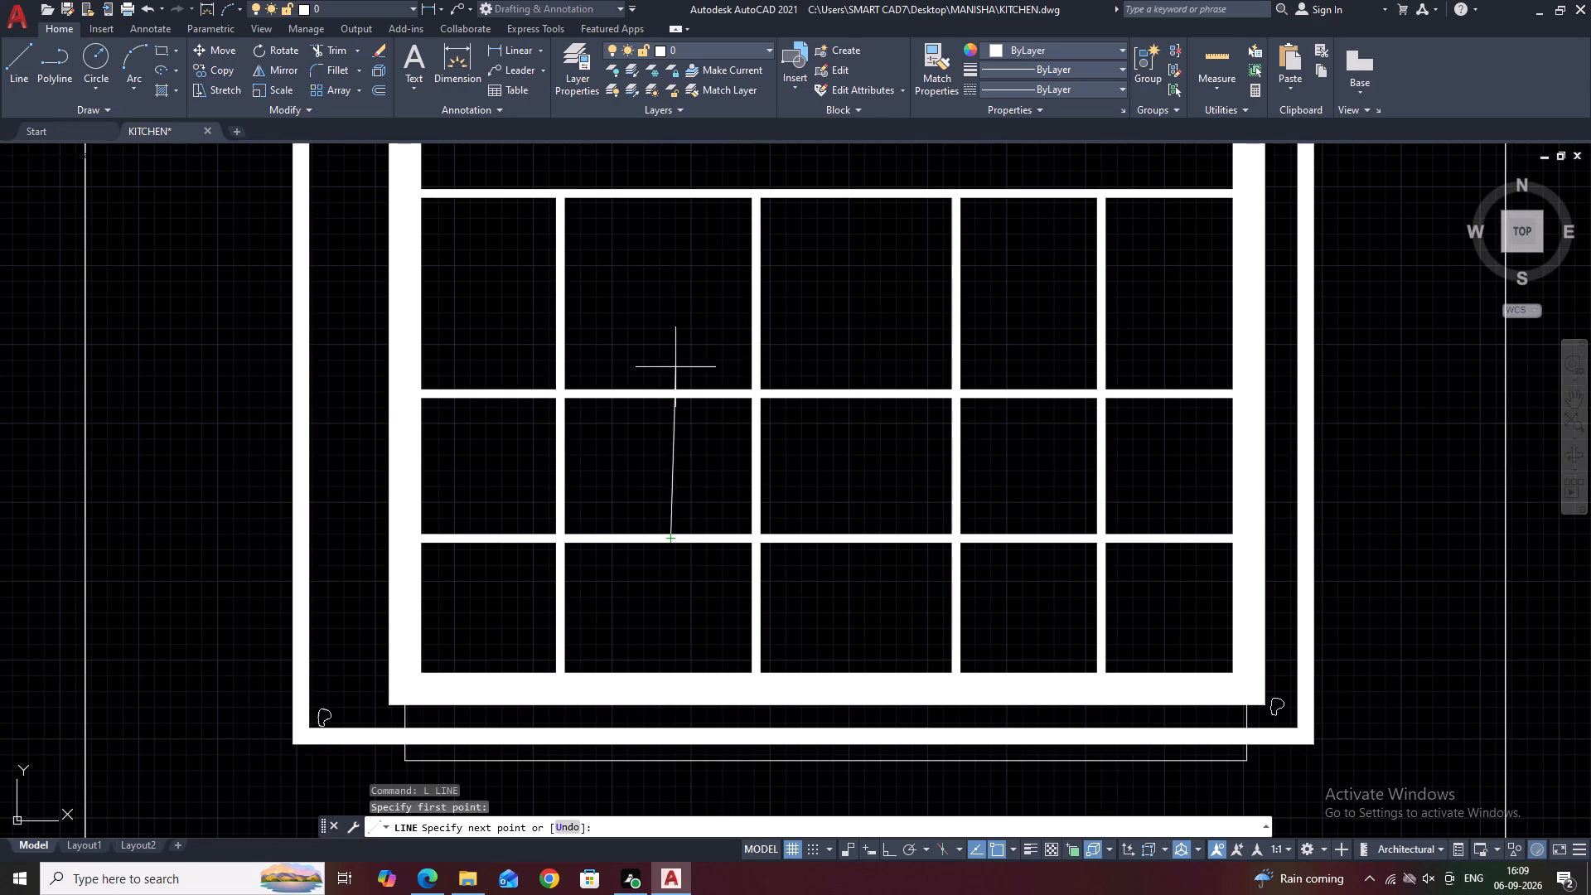
key(F8)
click(671, 336)
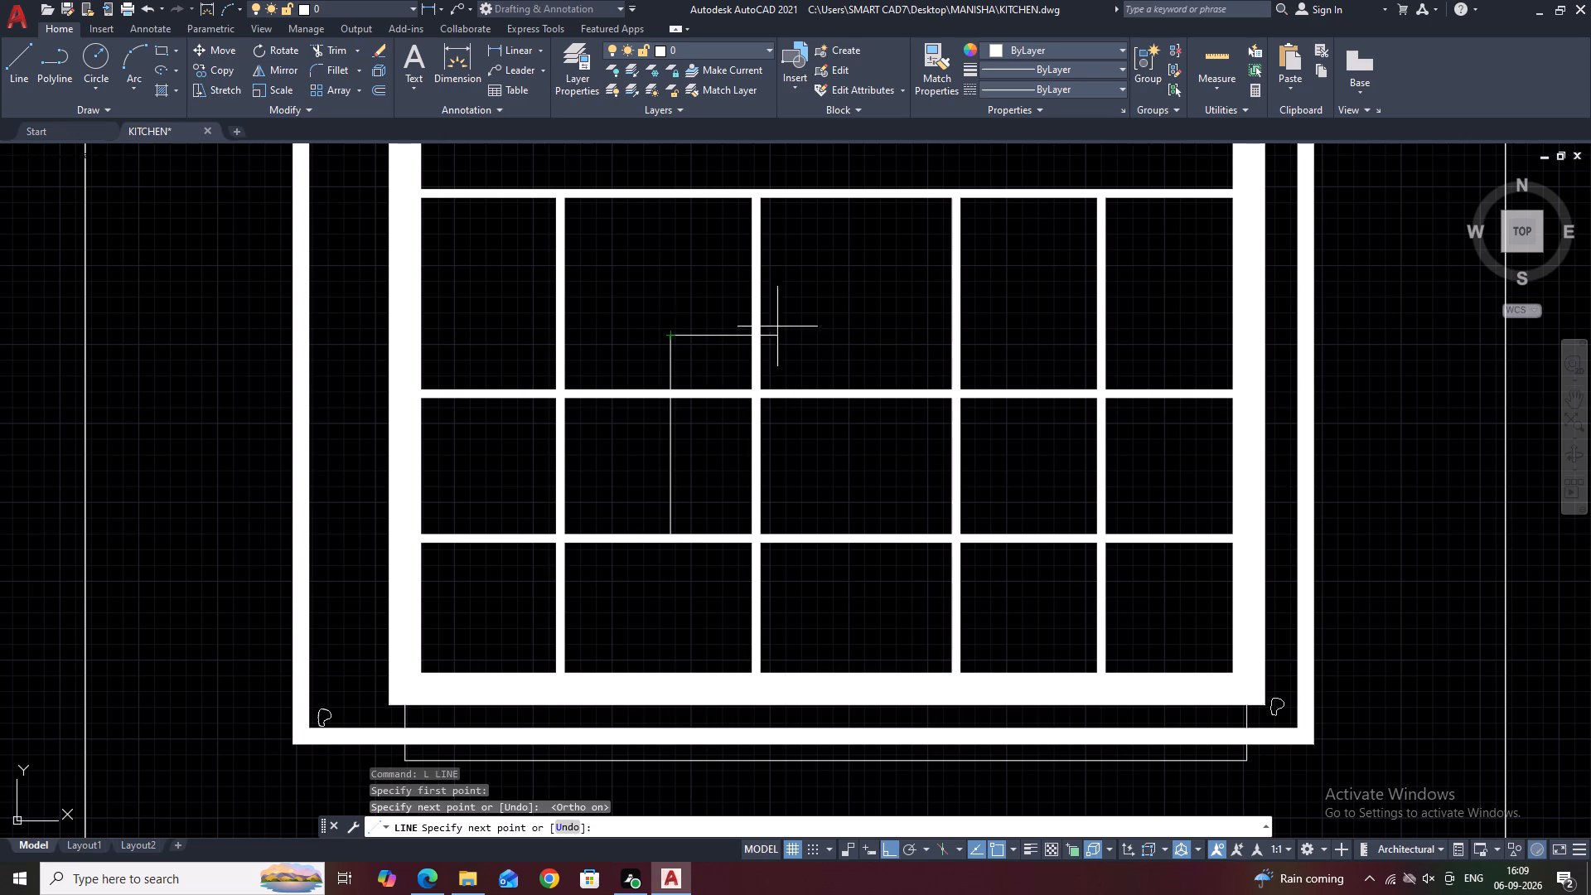
click(844, 331)
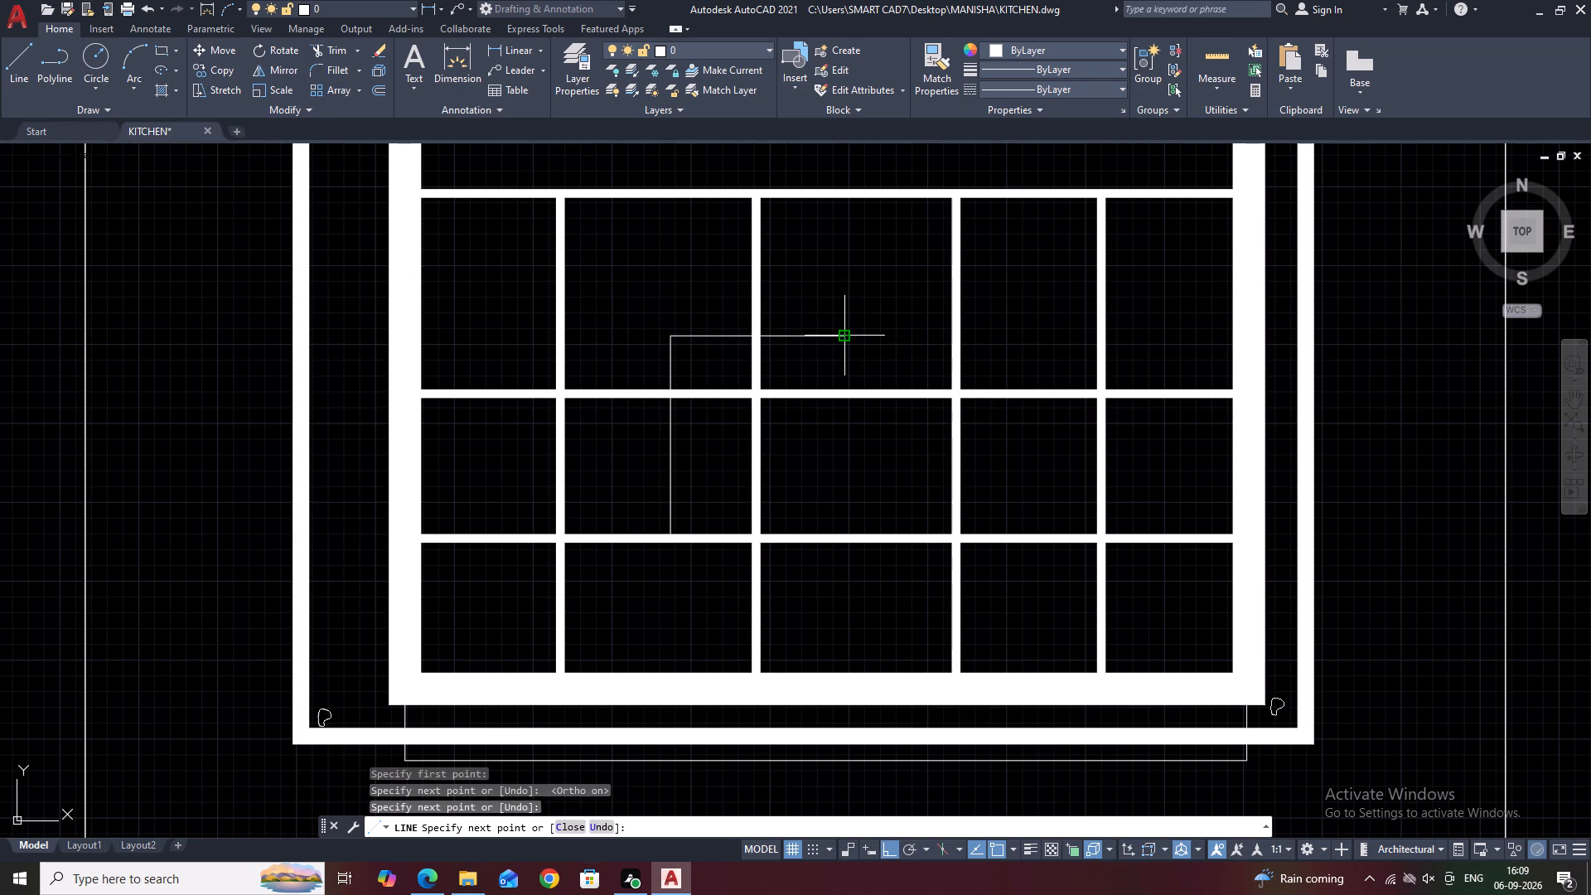
click(843, 533)
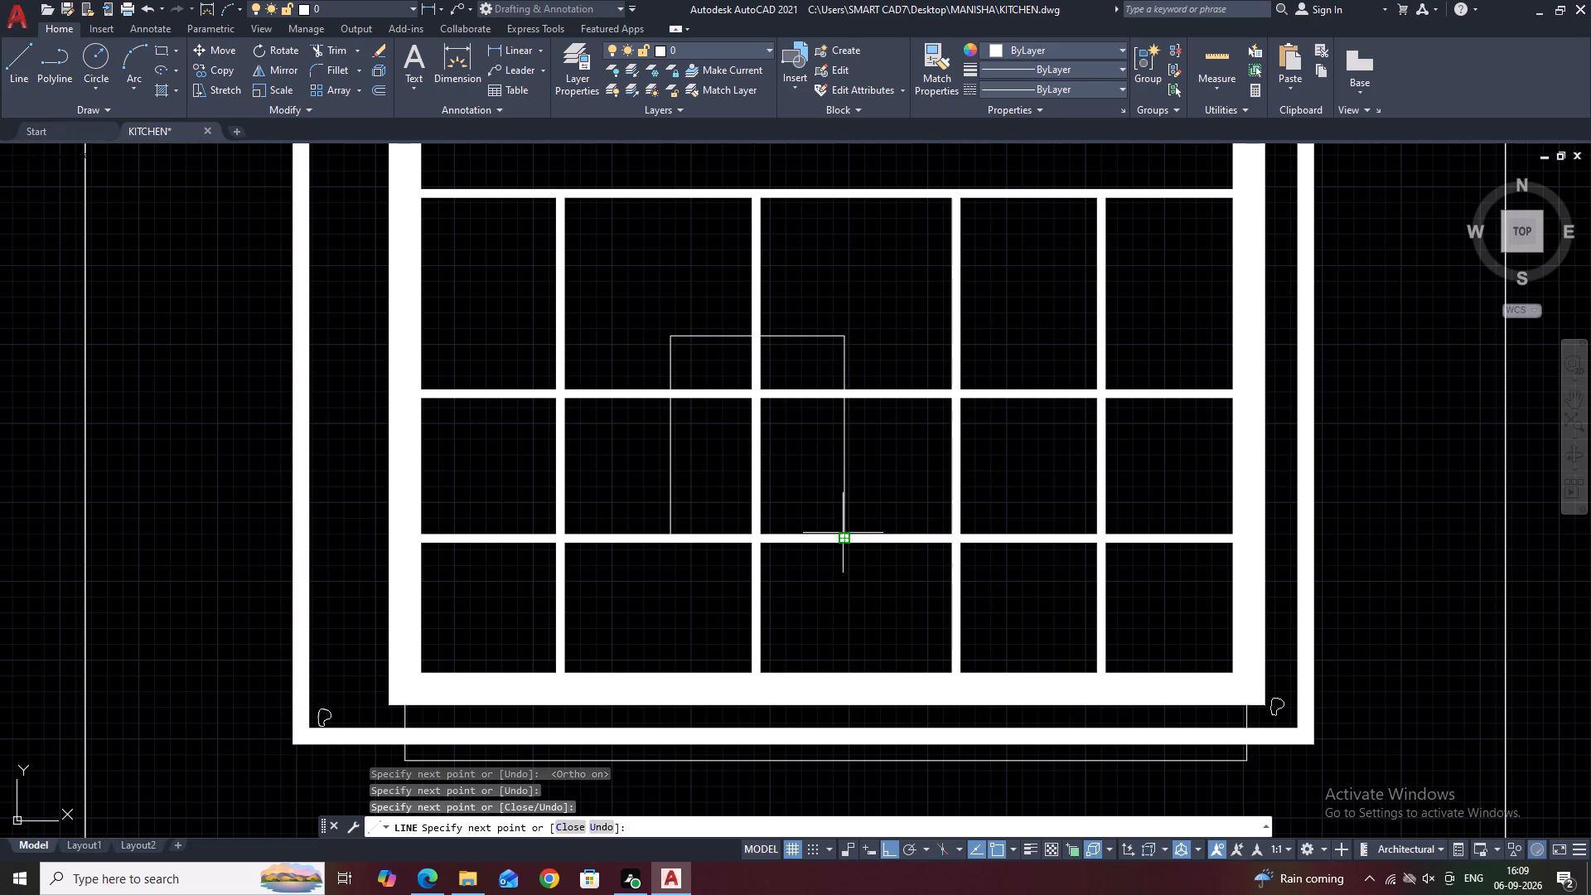
key(Escape)
Turn the outline into an arch by filleting its two vertical lines together and deleting the straight top line.
middle_drag(828, 340, 854, 400)
key(f)
key(space)
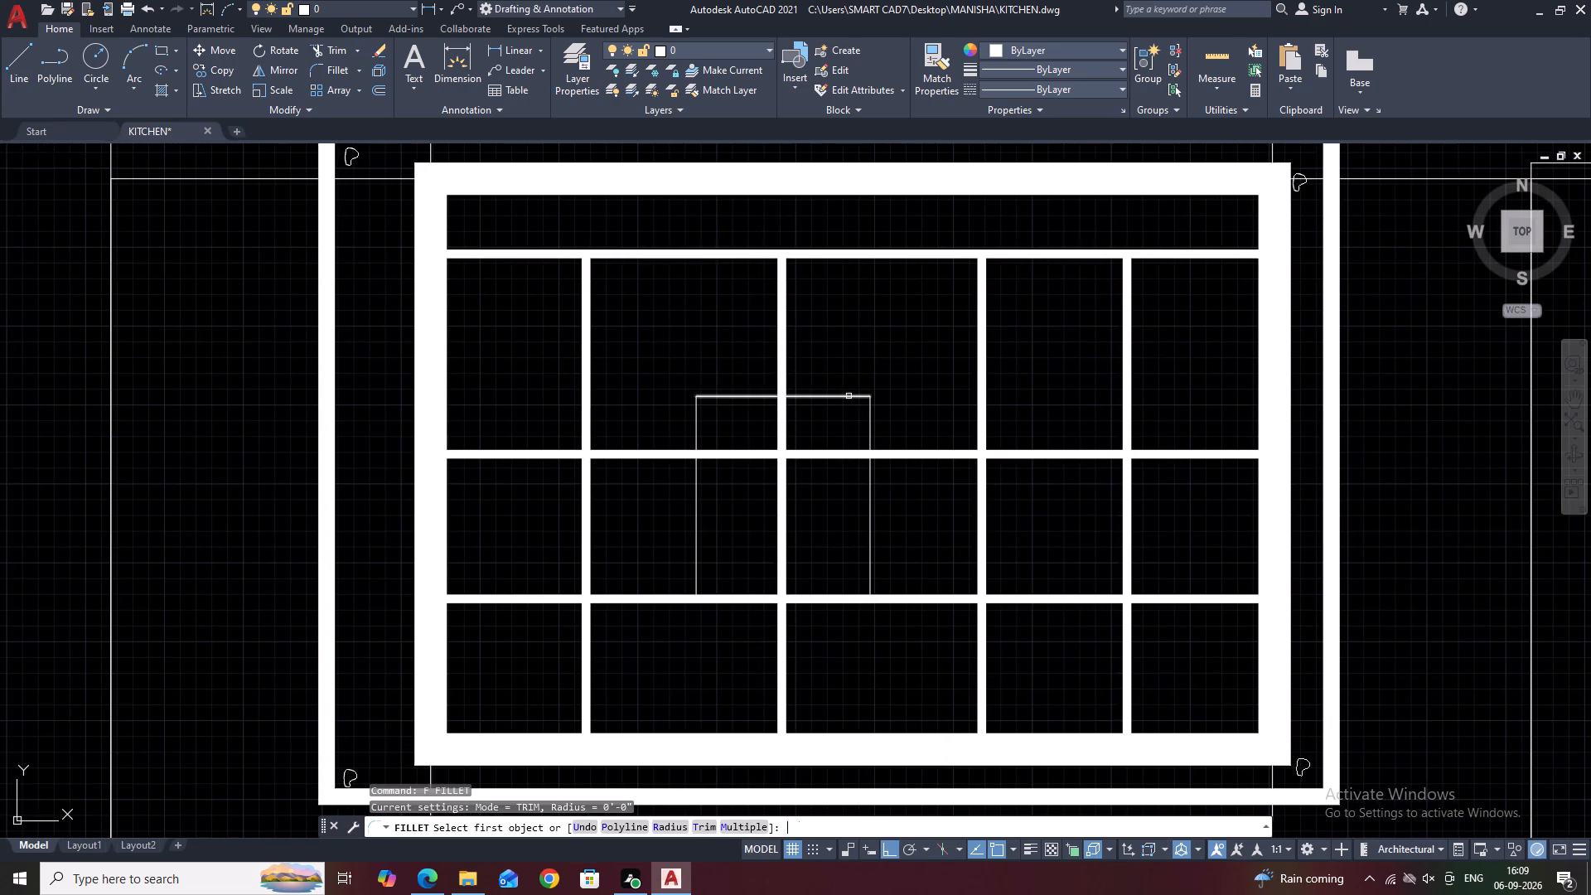
click(698, 418)
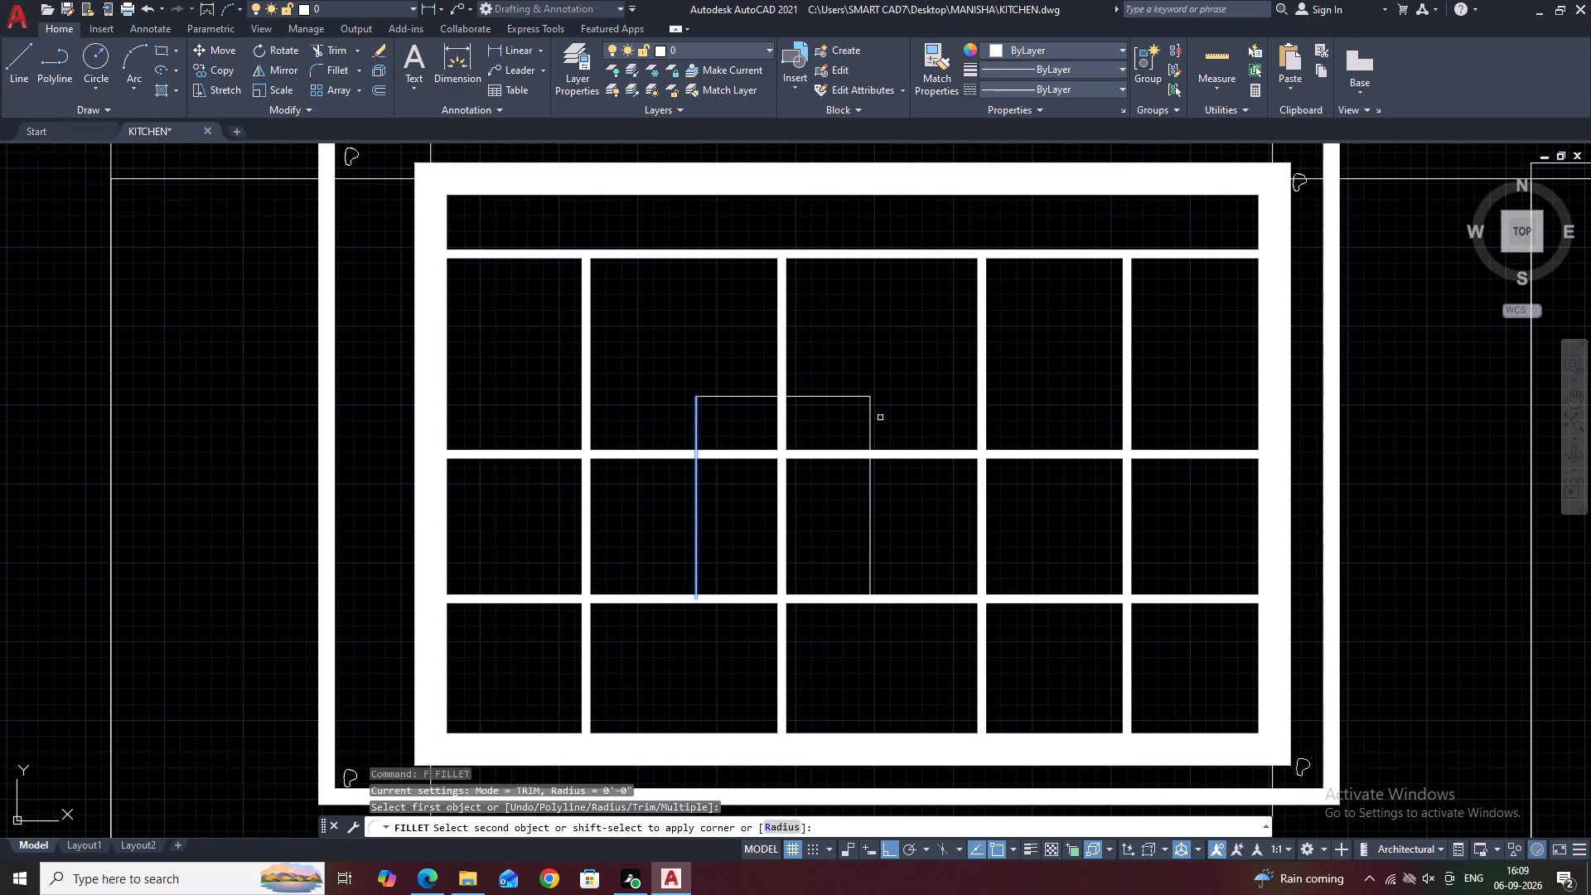
click(869, 411)
click(836, 389)
click(825, 412)
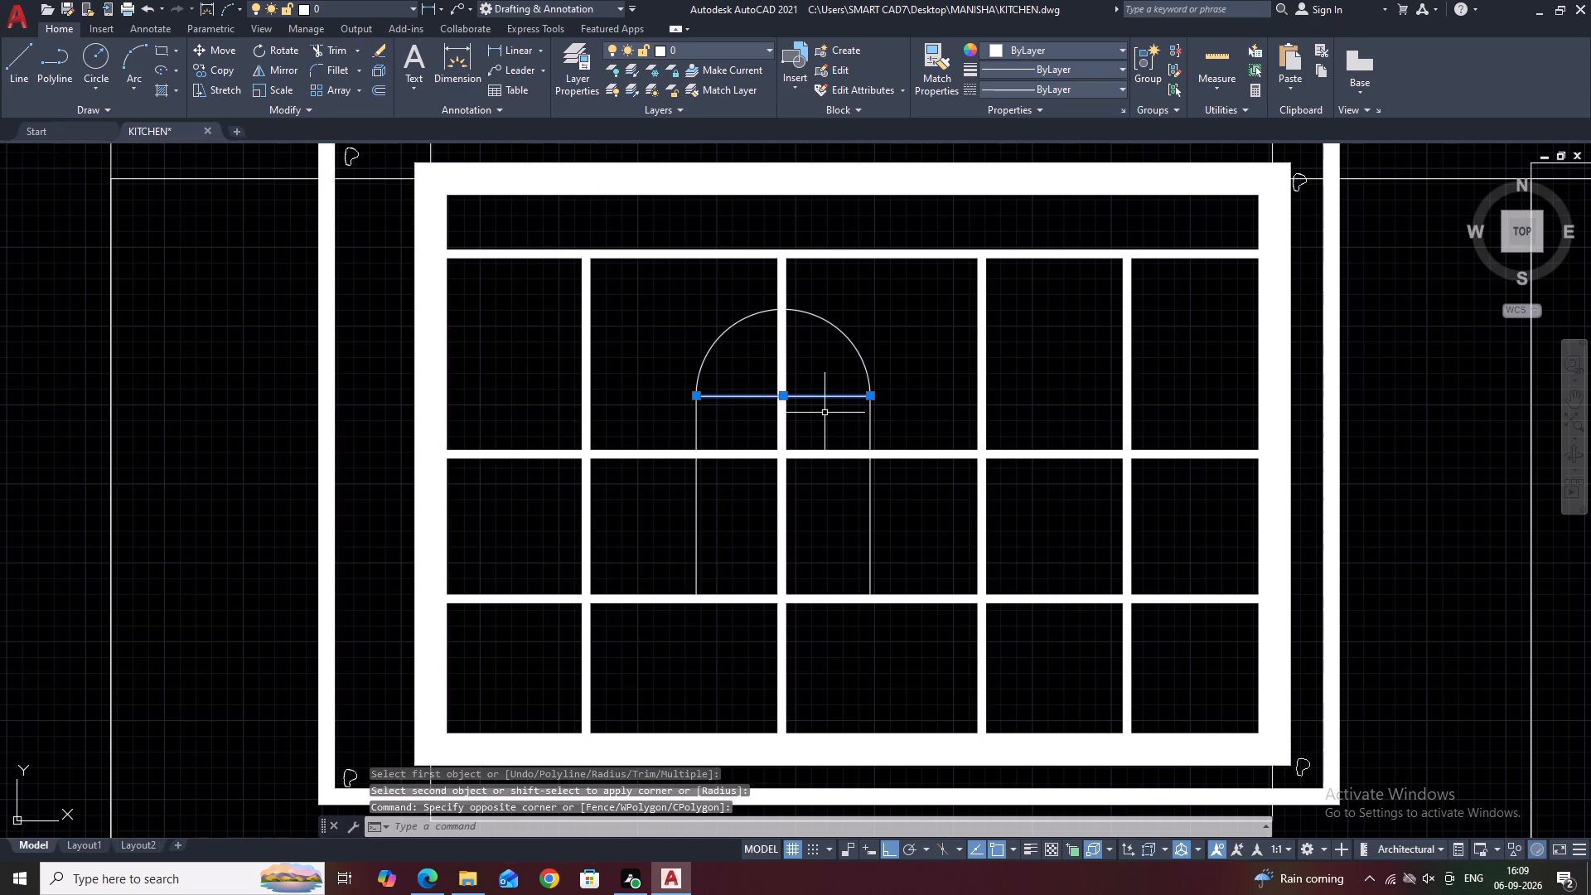
key(Delete)
Draw a horizontal line between the arch's two vertical sides, midway between the two lower horizontal grid lines.
scroll(849, 491, down, 1)
middle_drag(858, 497, 918, 479)
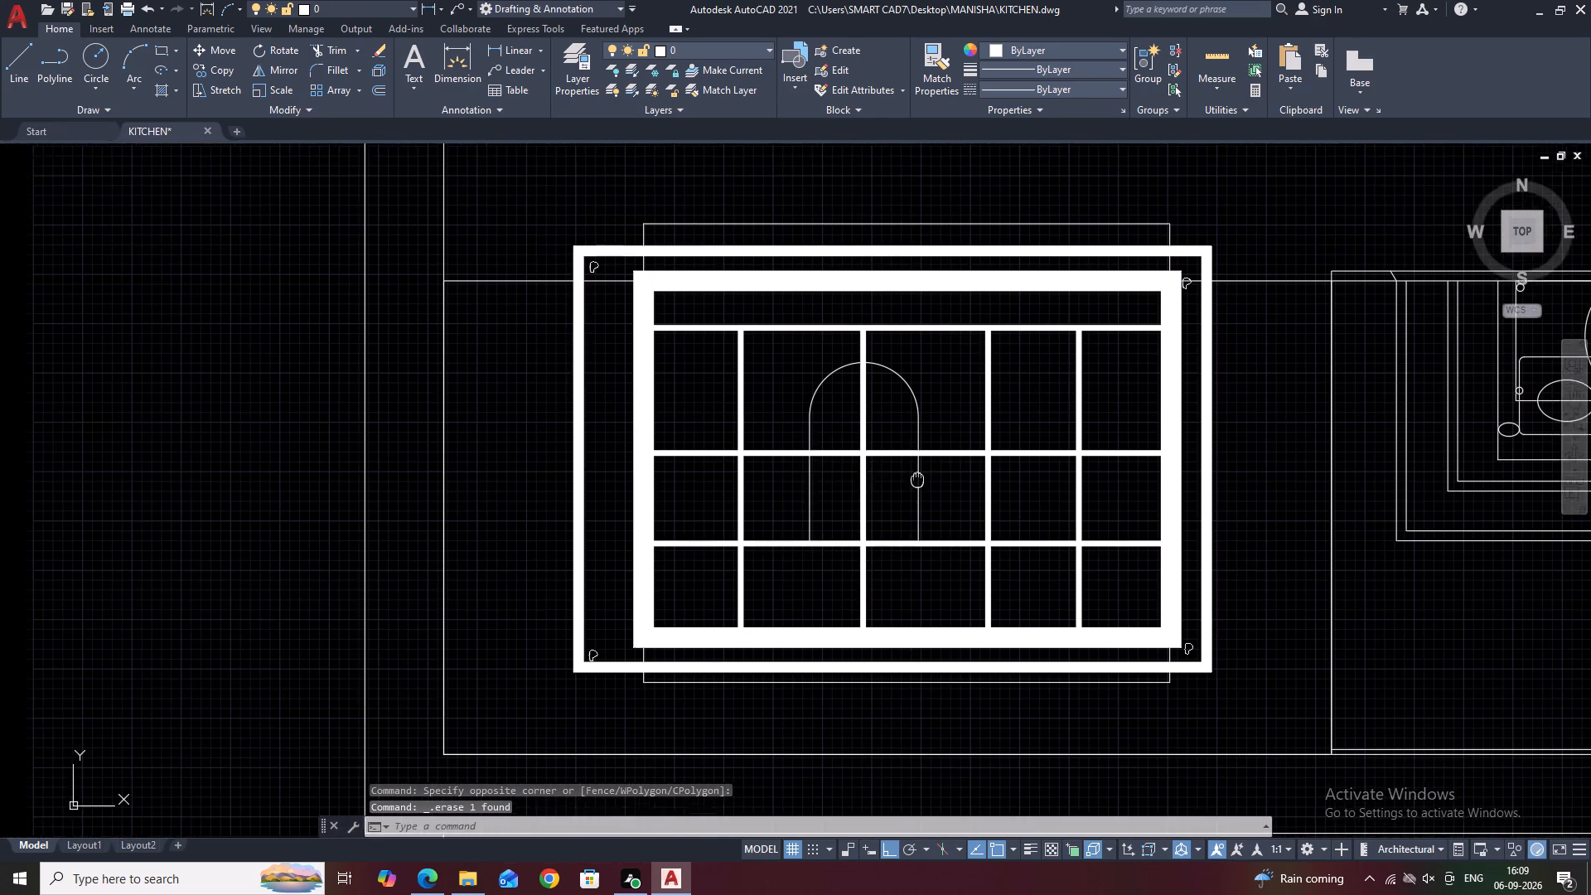
text(L)
key(space)
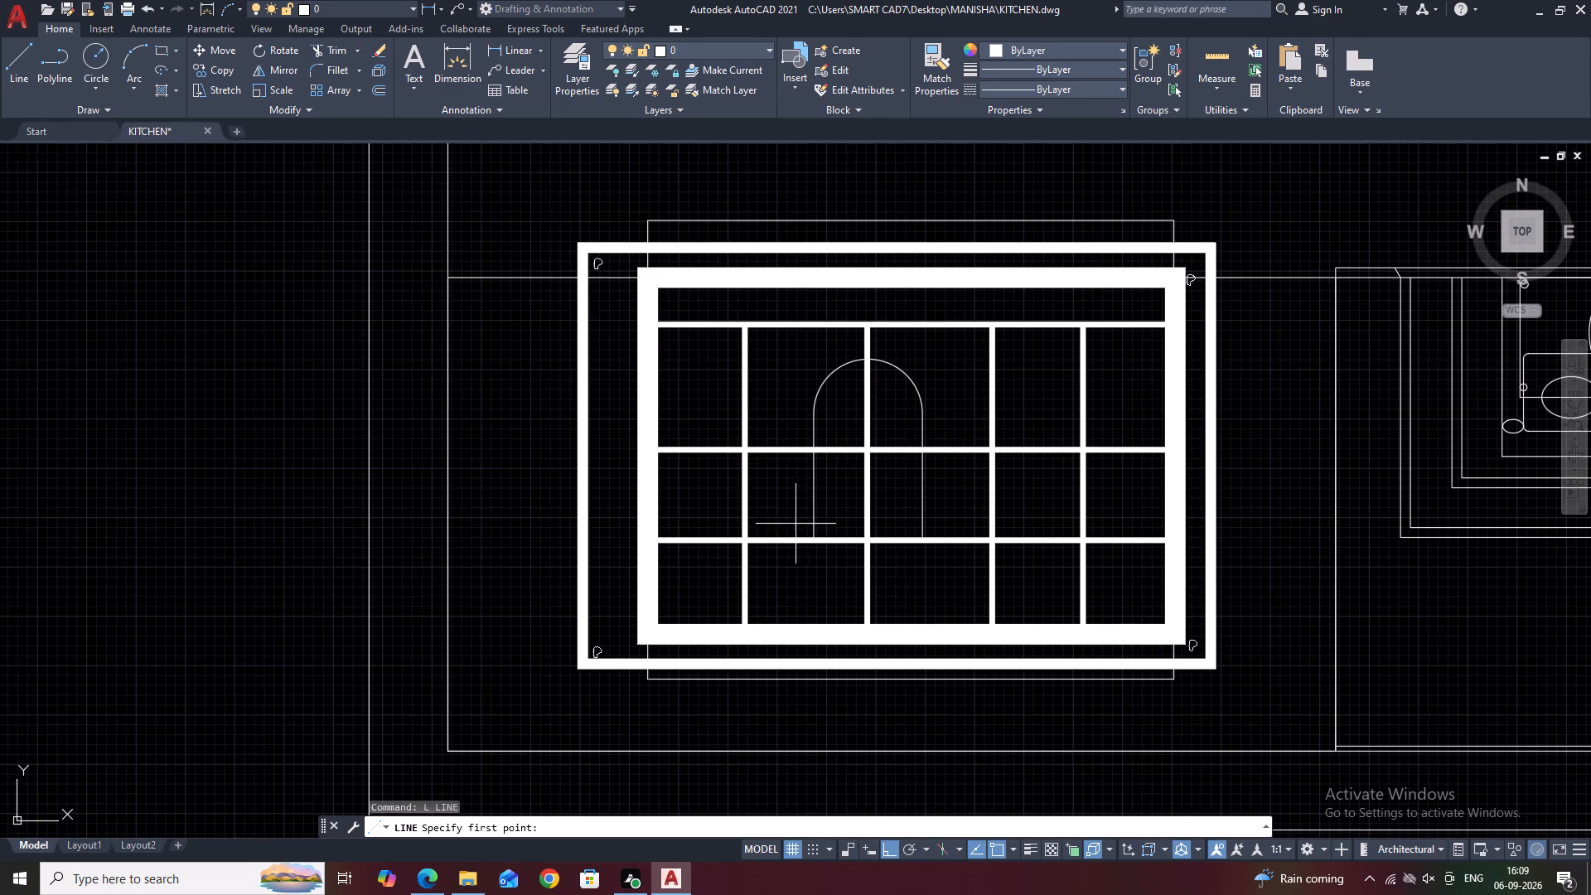
click(811, 498)
click(920, 498)
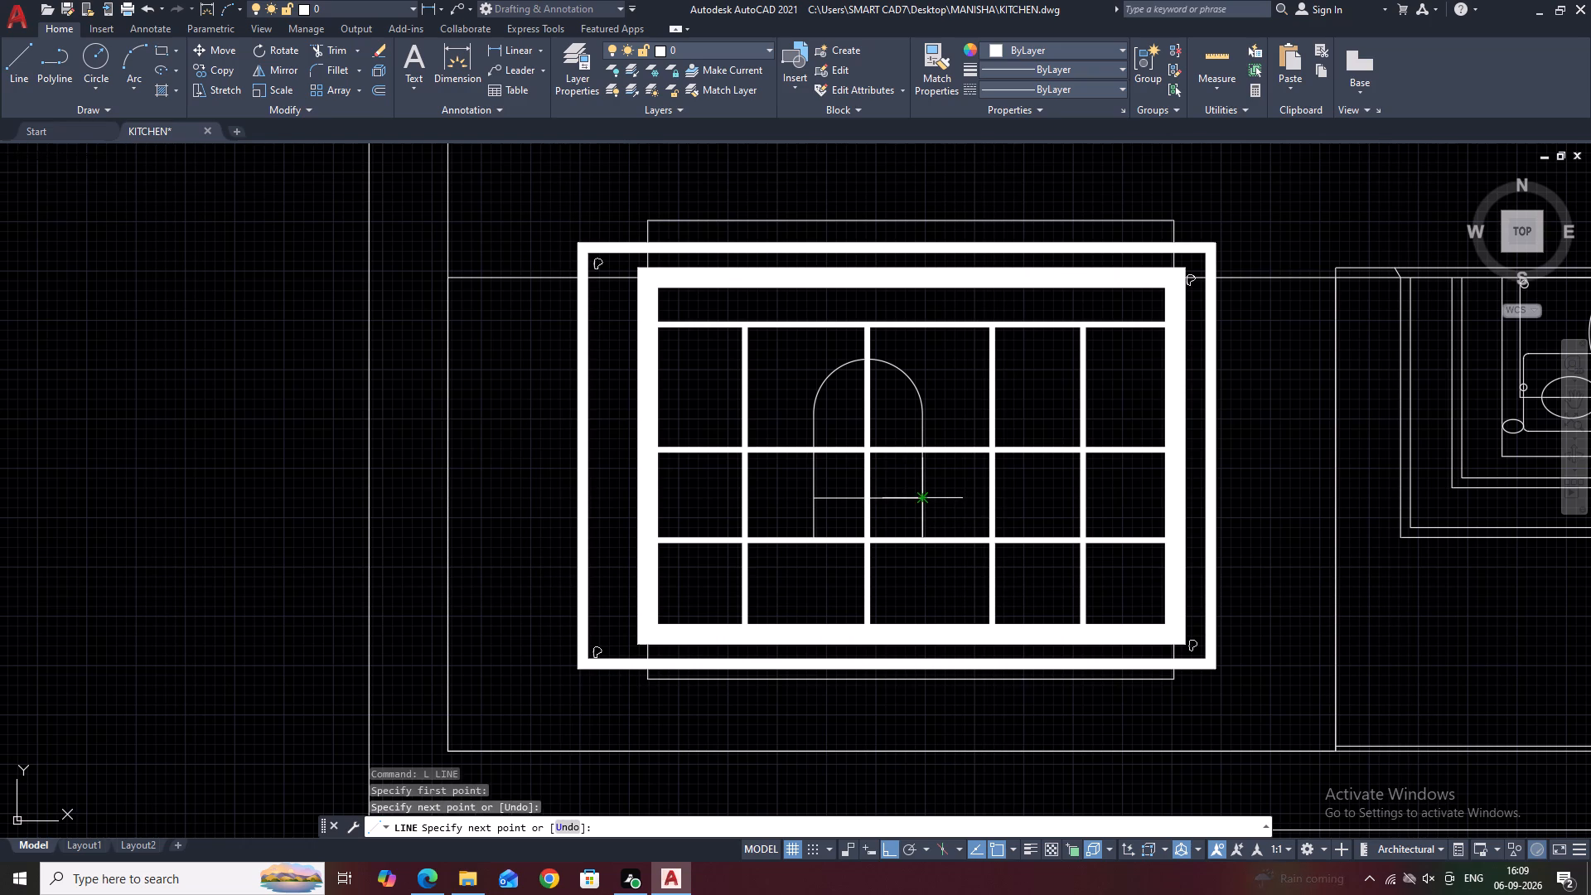
key(Escape)
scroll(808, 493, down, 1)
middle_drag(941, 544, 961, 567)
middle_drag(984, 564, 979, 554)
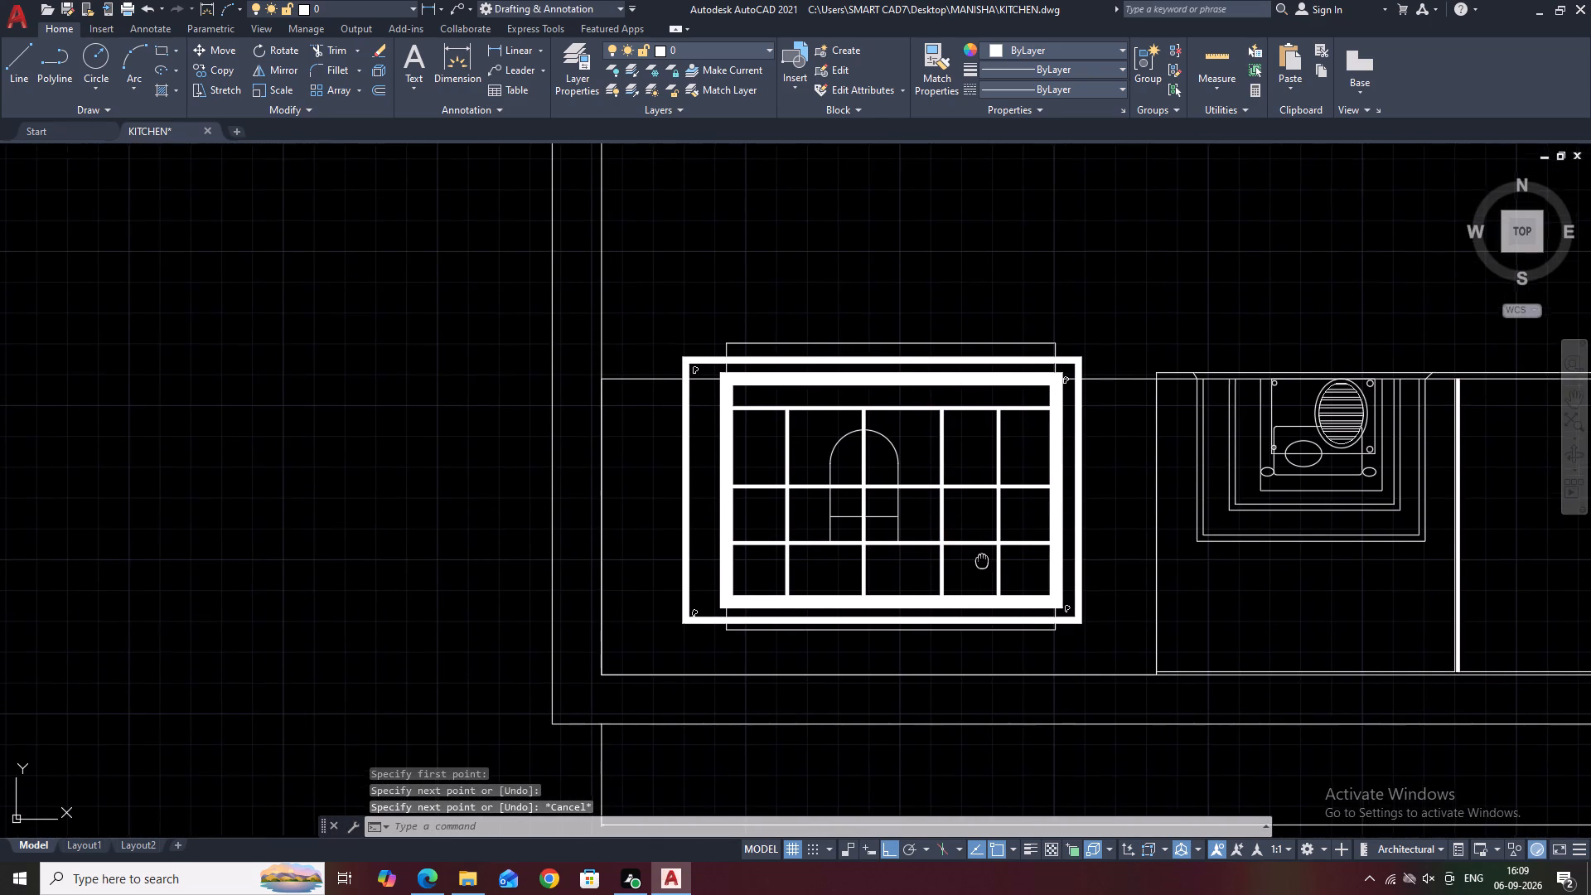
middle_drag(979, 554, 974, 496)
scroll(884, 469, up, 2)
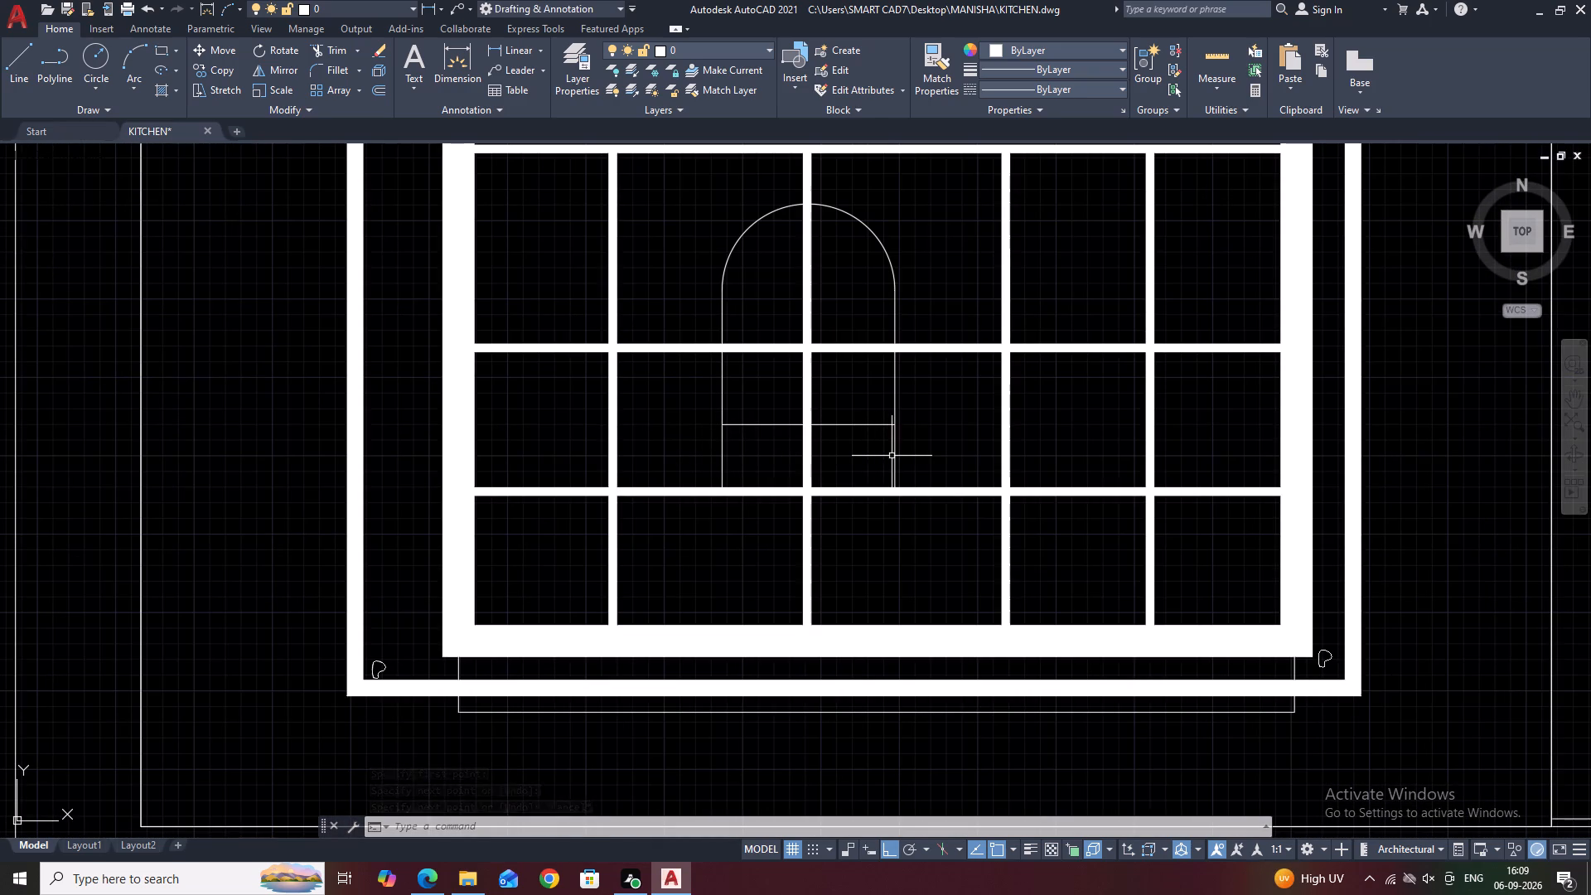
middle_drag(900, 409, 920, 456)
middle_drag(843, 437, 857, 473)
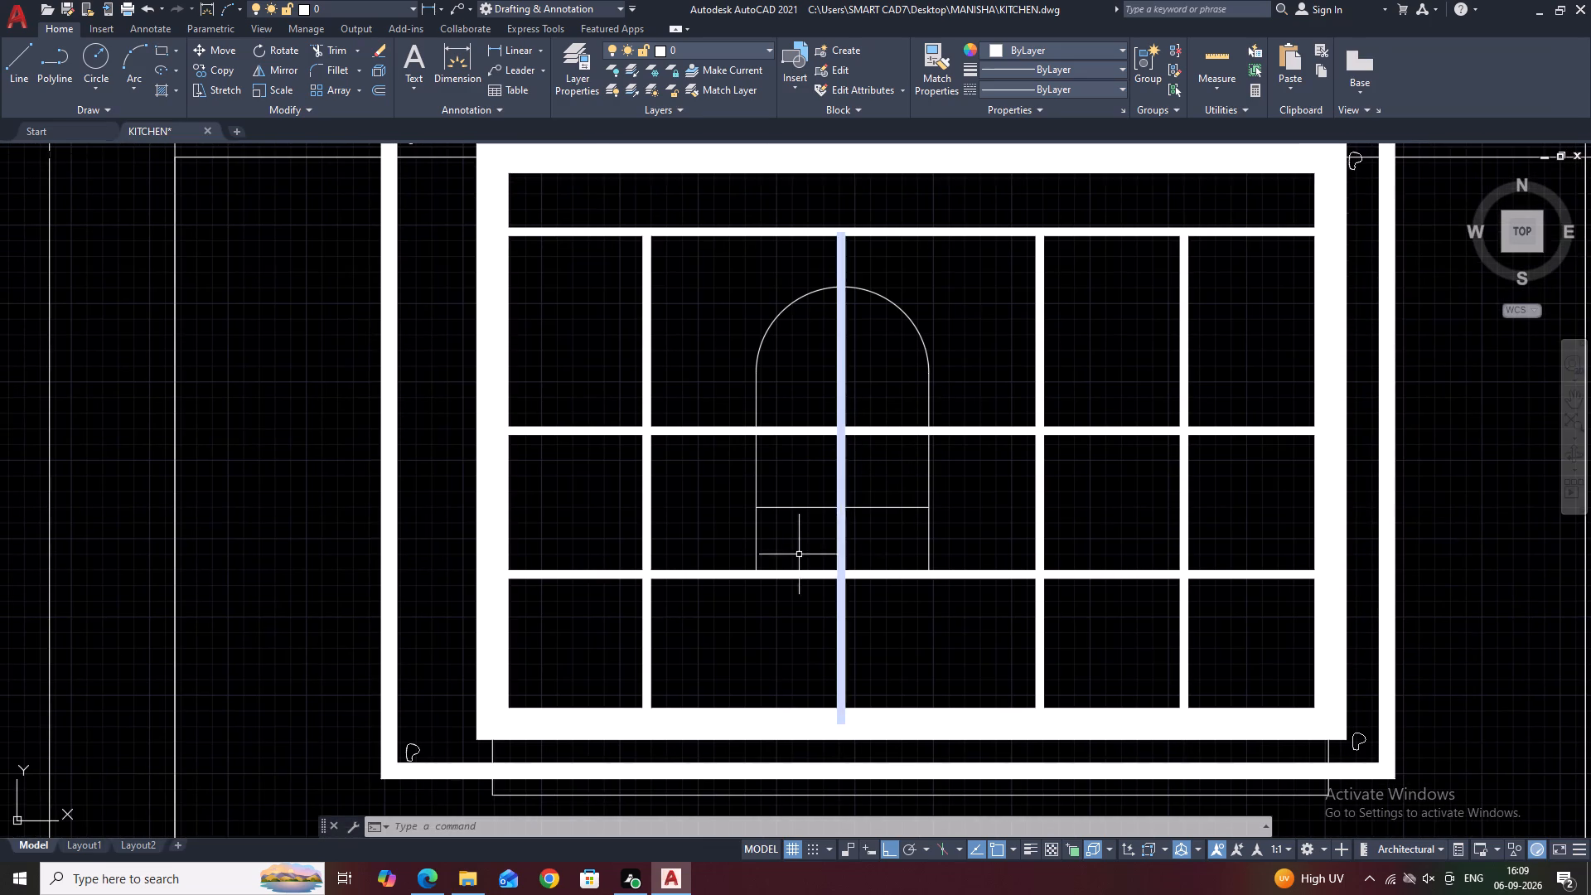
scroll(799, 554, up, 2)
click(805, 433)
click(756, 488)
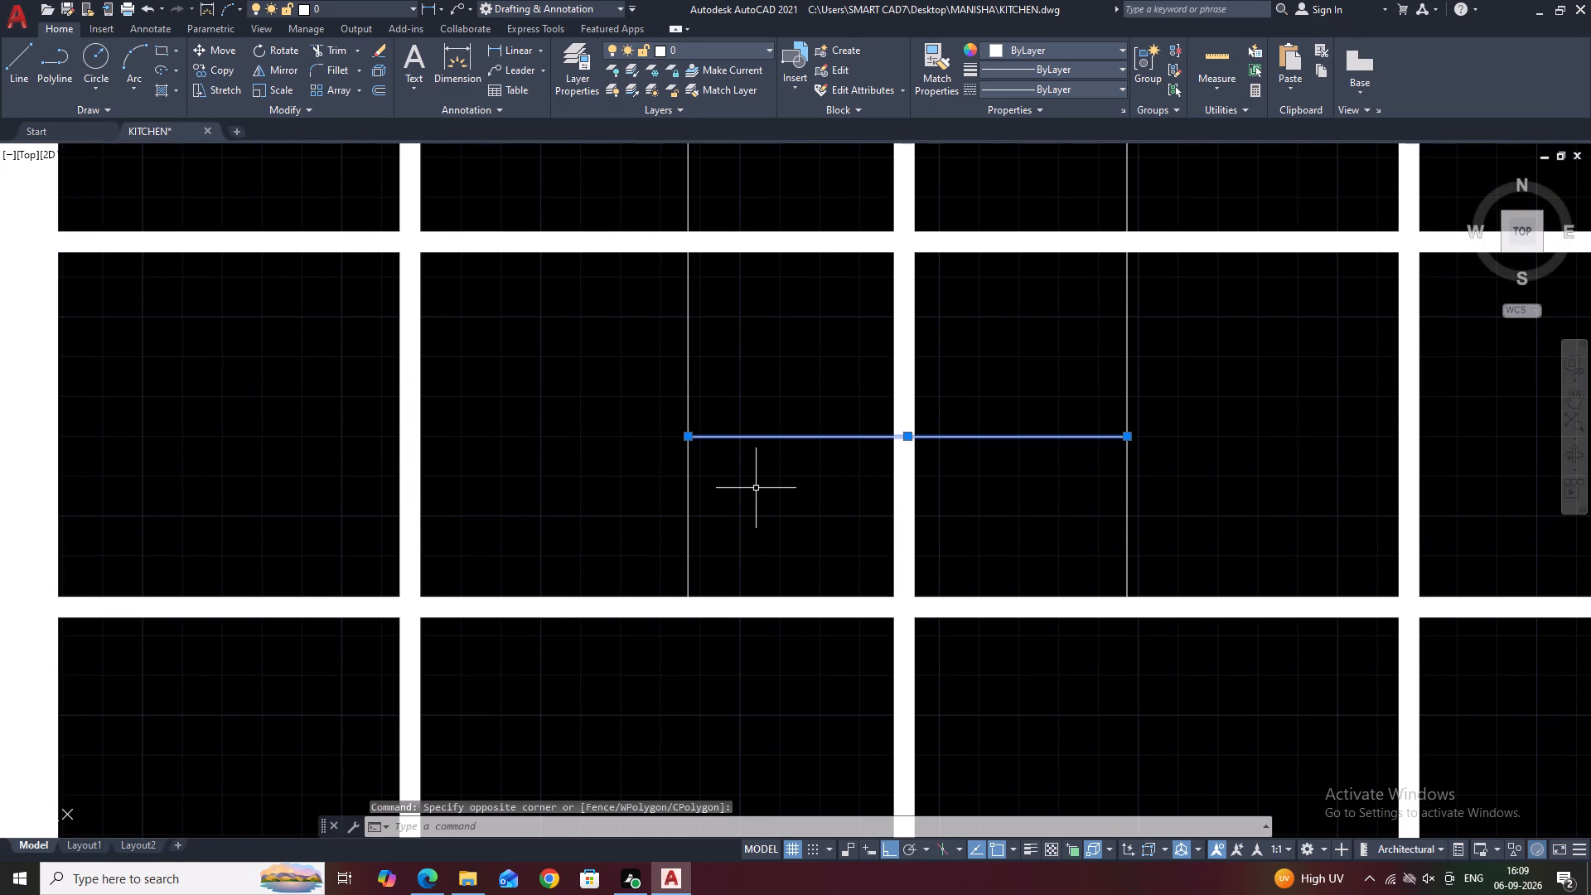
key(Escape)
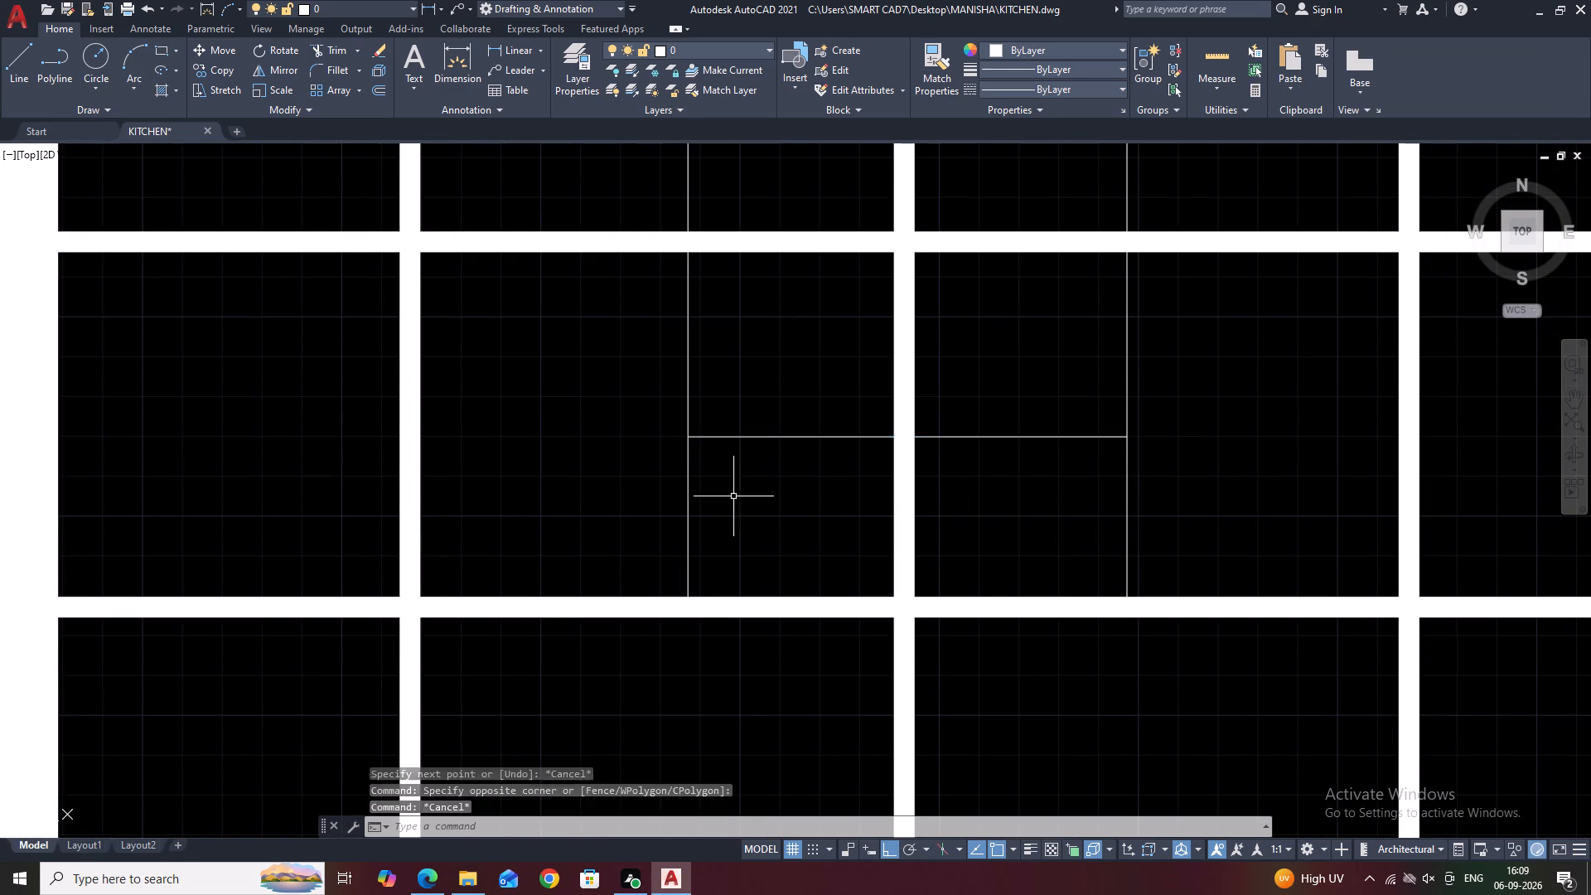
Draw a small shallow rectangle in the grid's top band, starting from the thick inner rectangle's top side above the arch.
scroll(733, 496, down, 4)
middle_drag(984, 460, 902, 488)
middle_drag(925, 560, 921, 504)
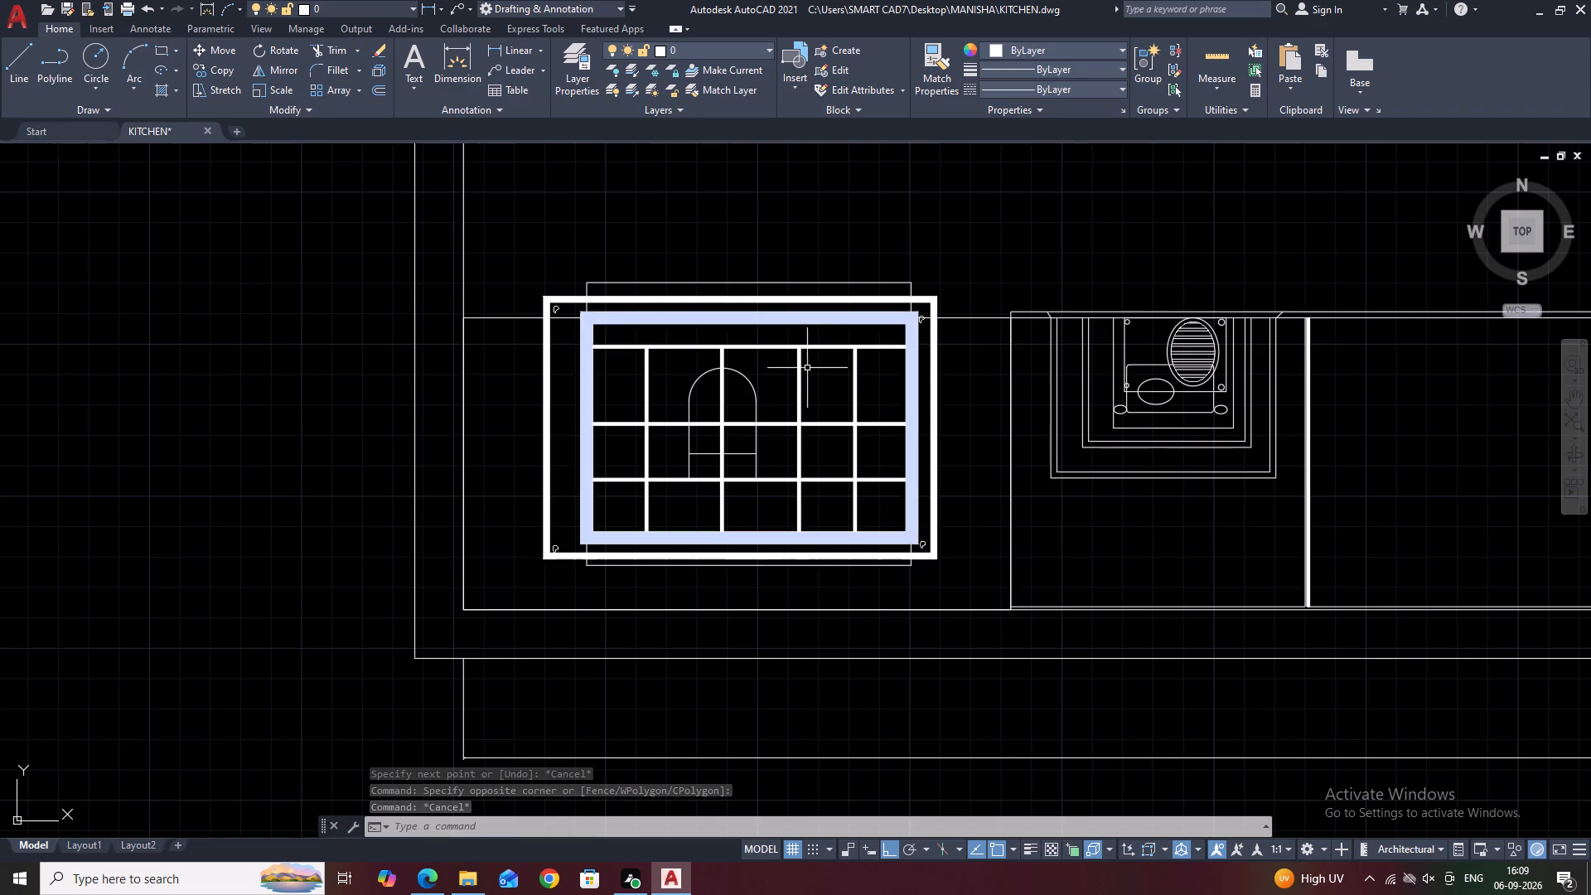
middle_drag(804, 365, 814, 416)
text(RE)
text(C)
key(space)
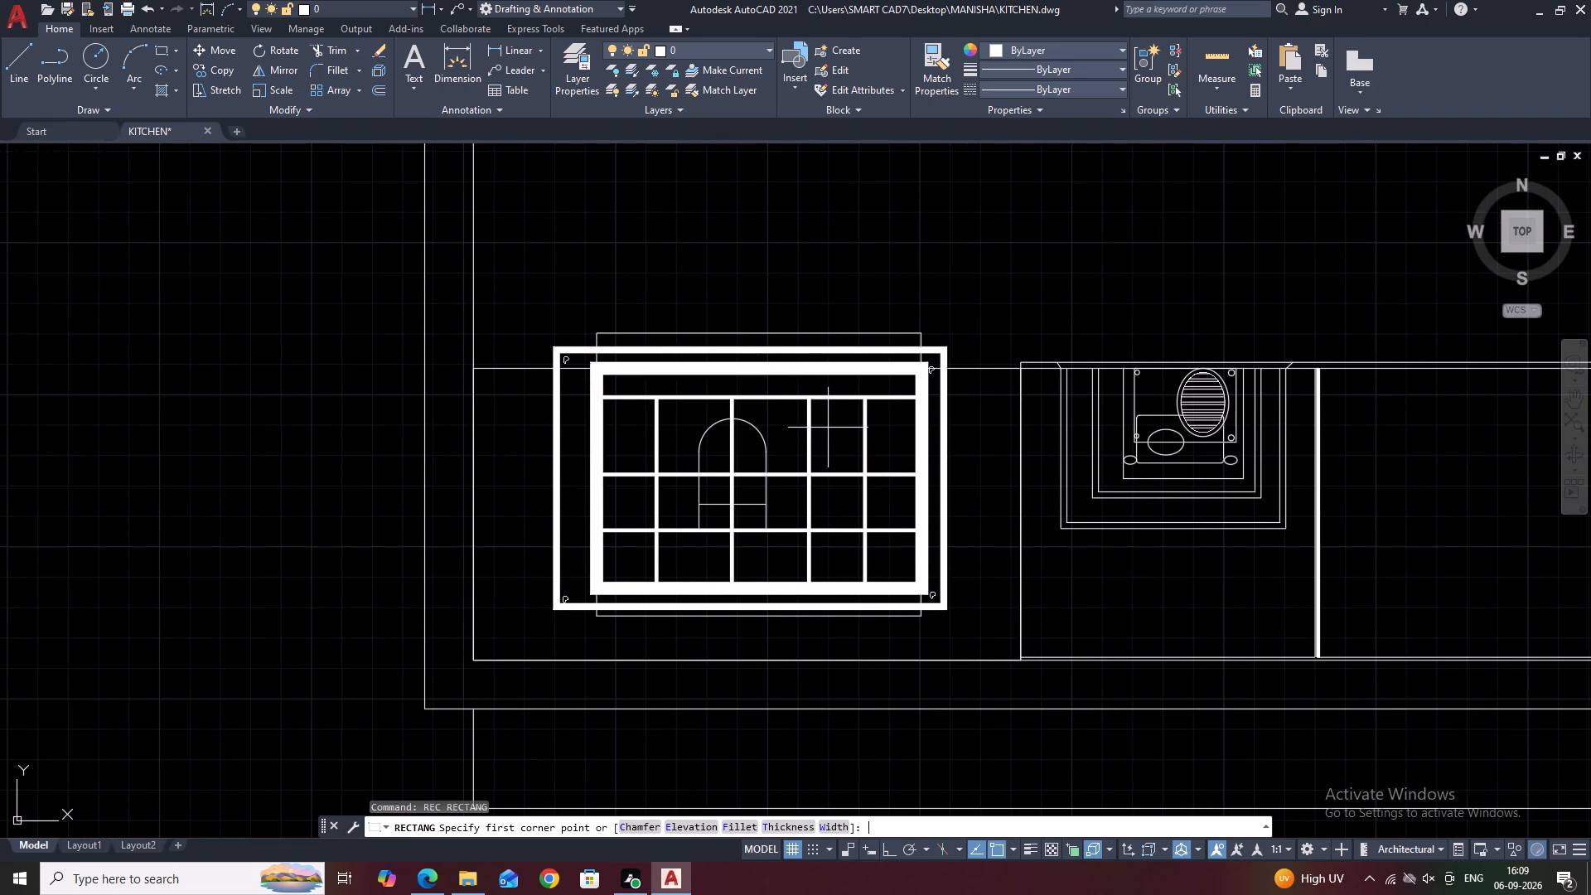
scroll(714, 372, up, 1)
click(708, 375)
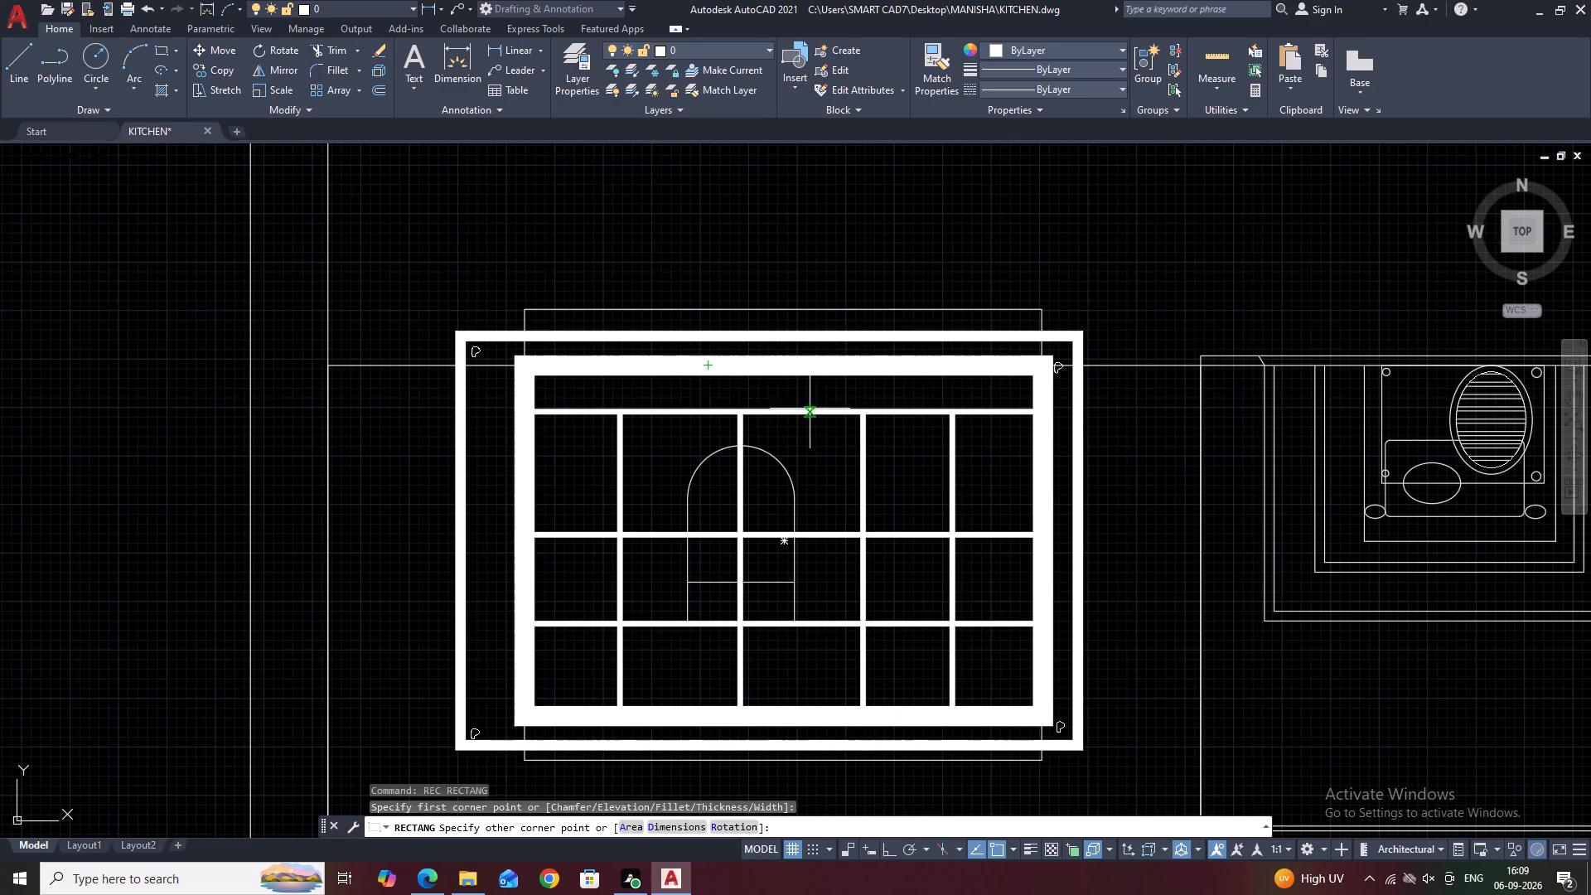
click(871, 390)
Draw a long thin rectangle just below the thick outer frame, level with the thin rectangle's bottom edge and spanning the frame's width.
middle_drag(948, 452, 889, 278)
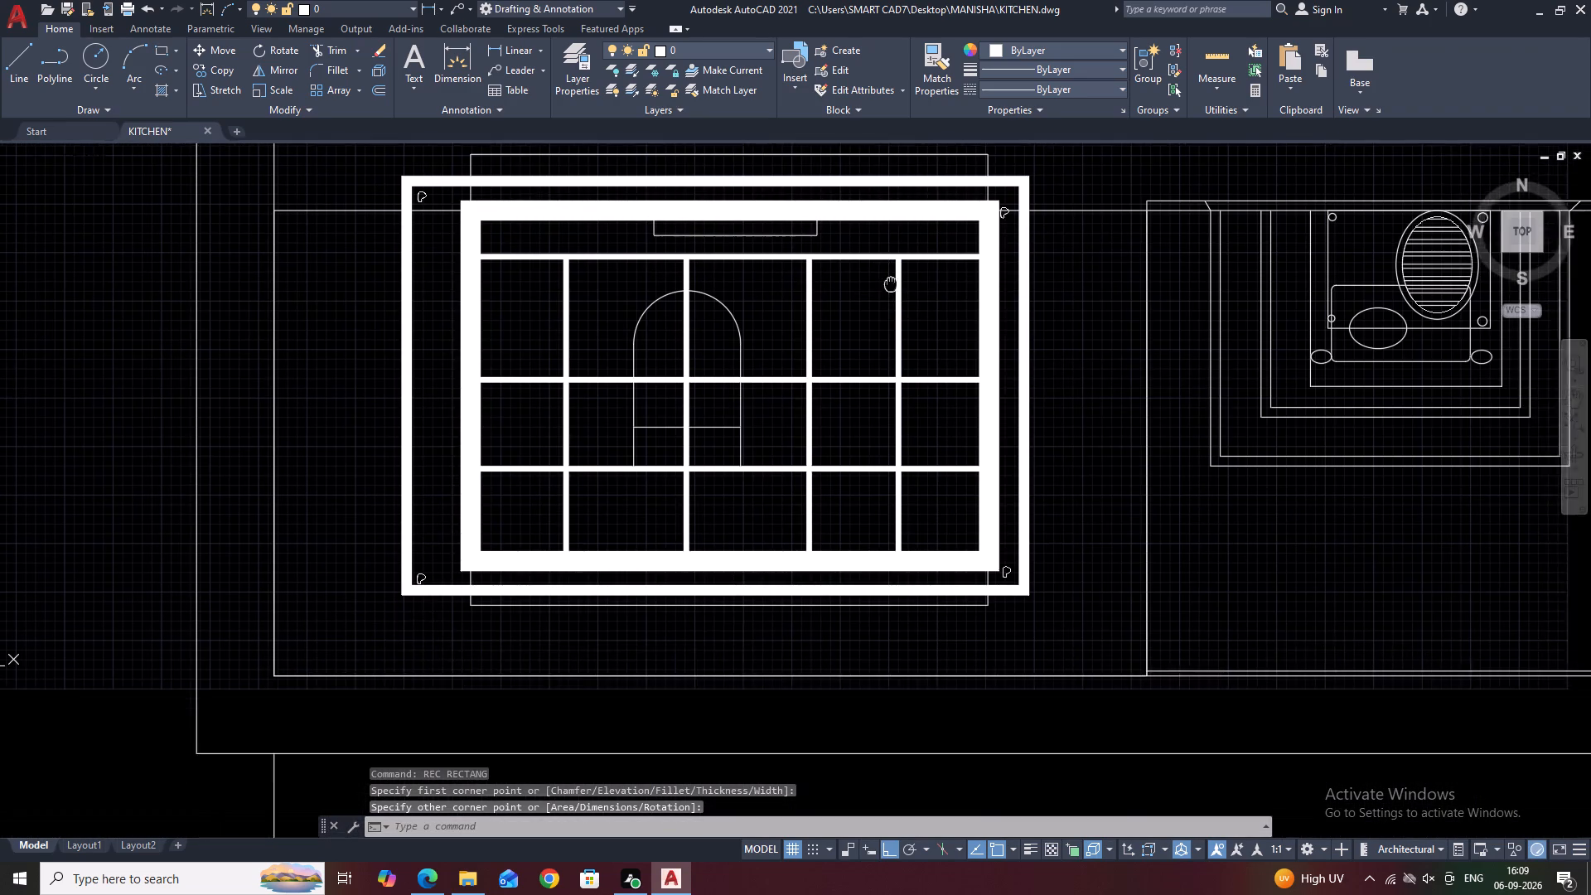
middle_drag(889, 278, 889, 277)
middle_drag(928, 416, 887, 300)
middle_drag(886, 426, 854, 338)
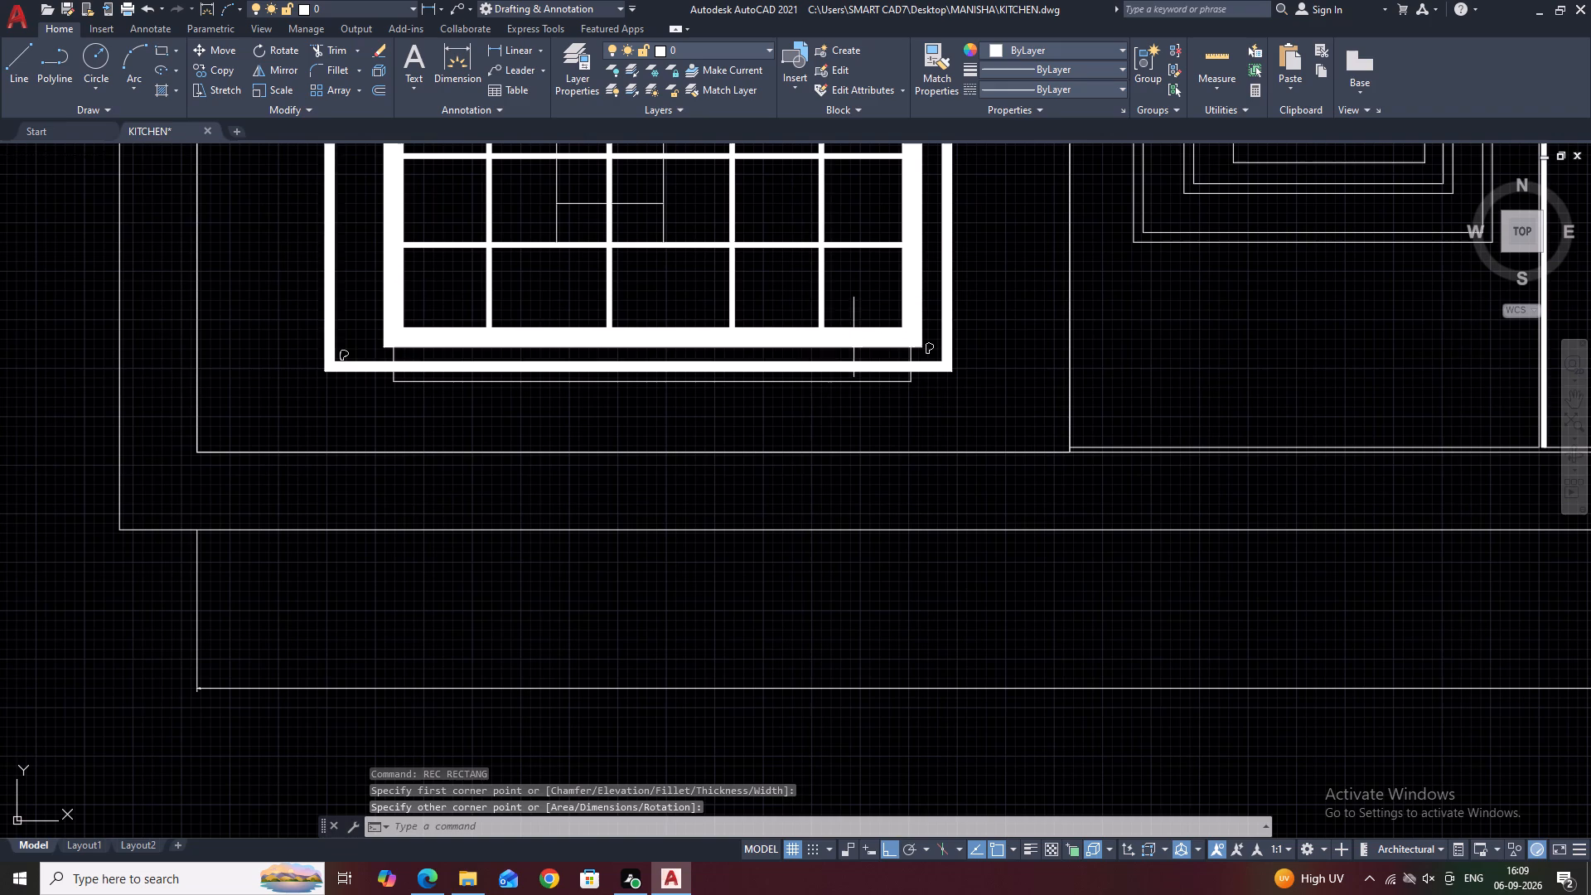
middle_drag(587, 380, 675, 431)
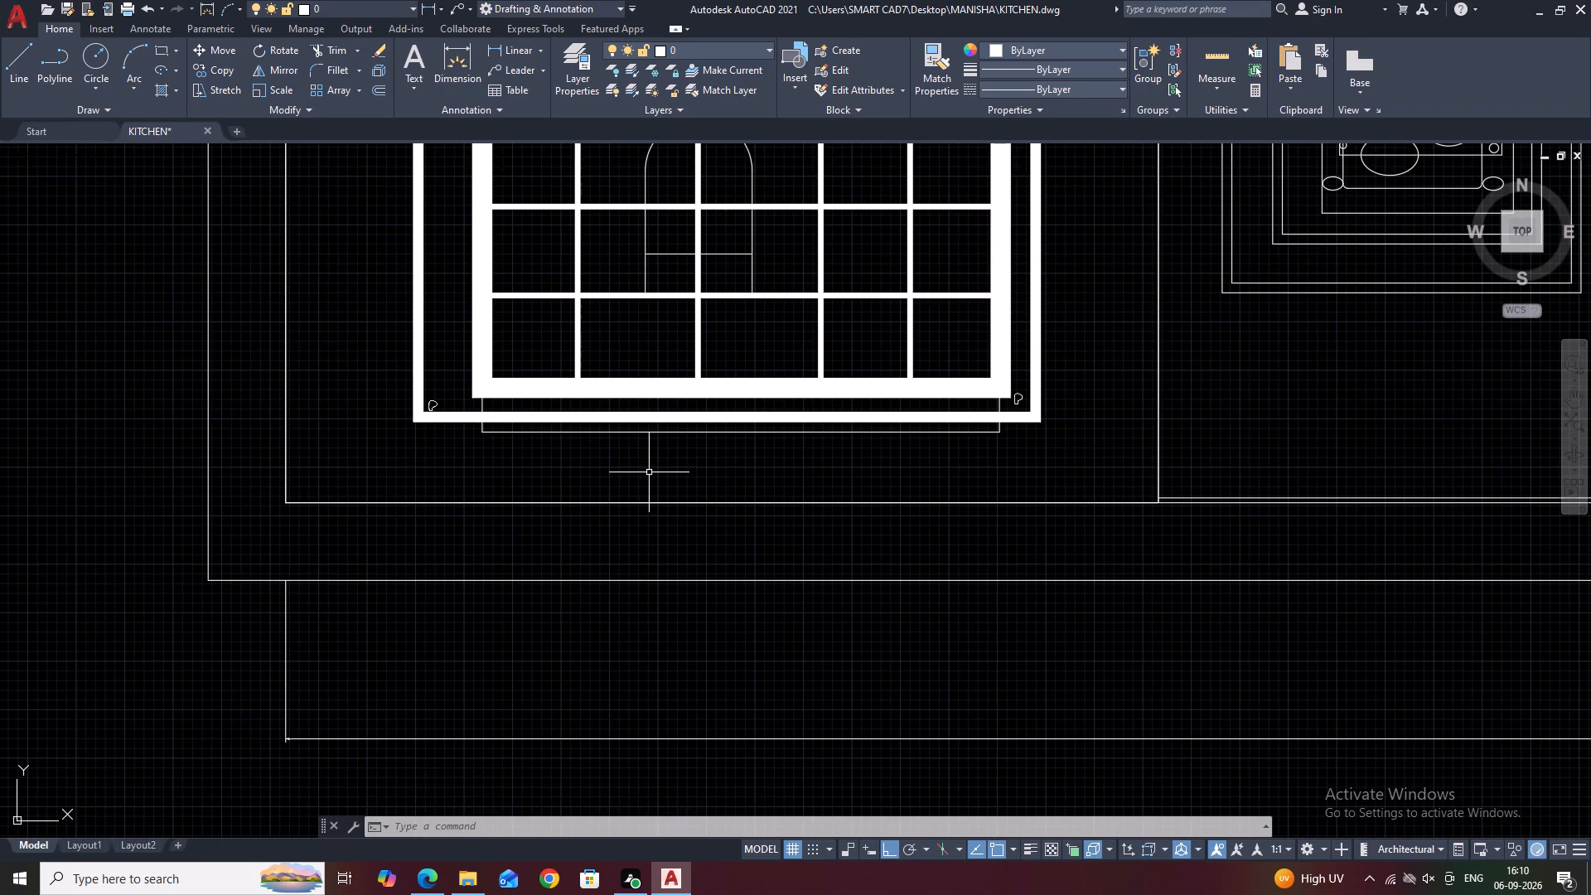
text(REC)
key(space)
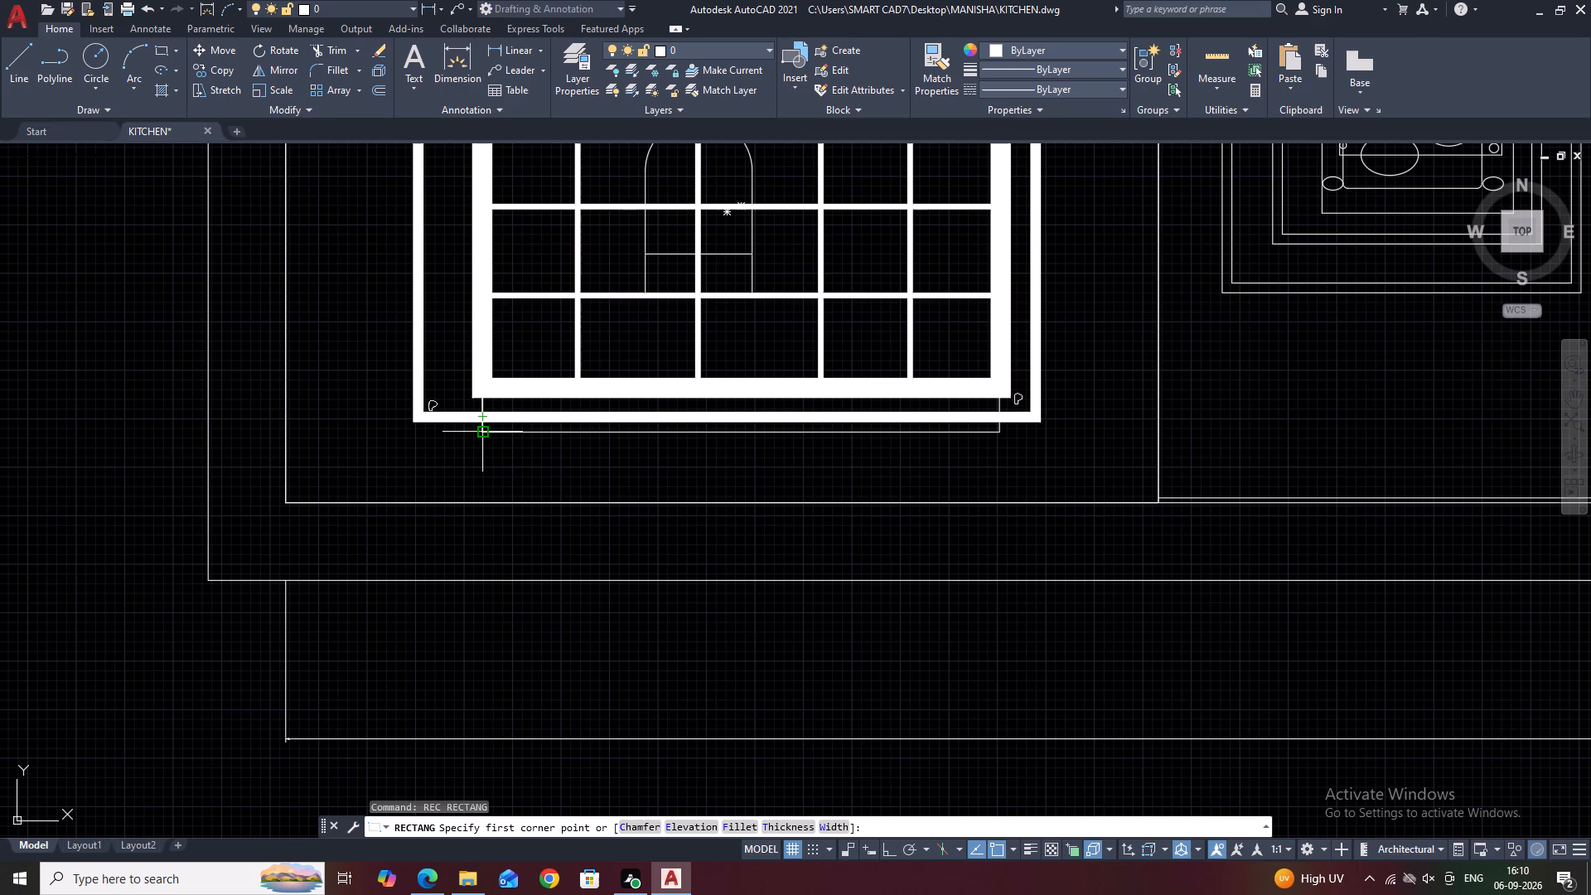
click(415, 433)
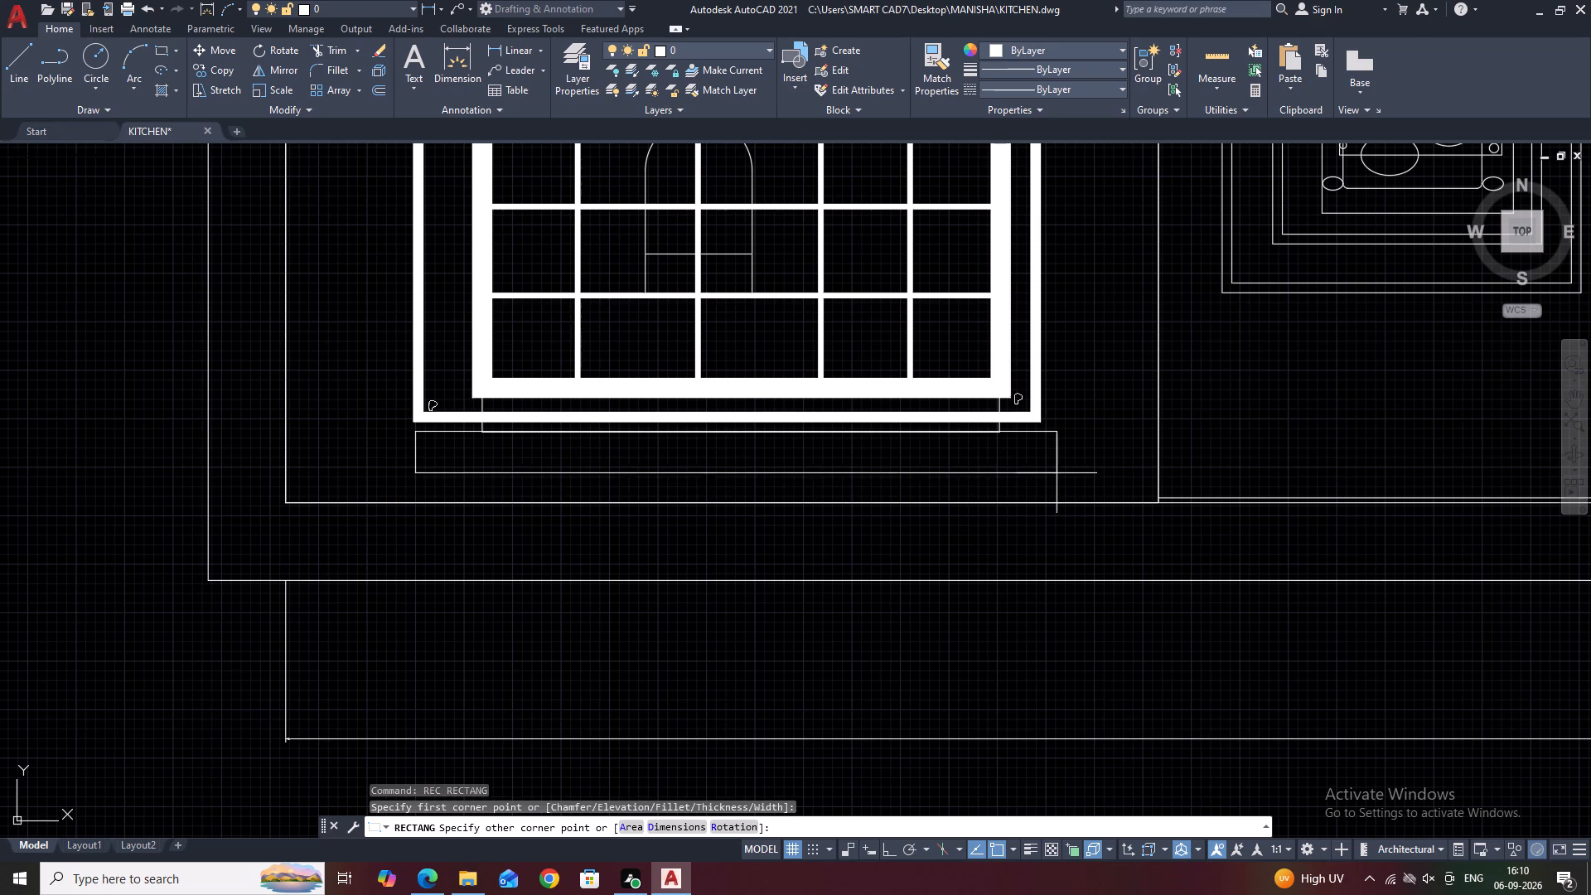
scroll(1055, 470, up, 1)
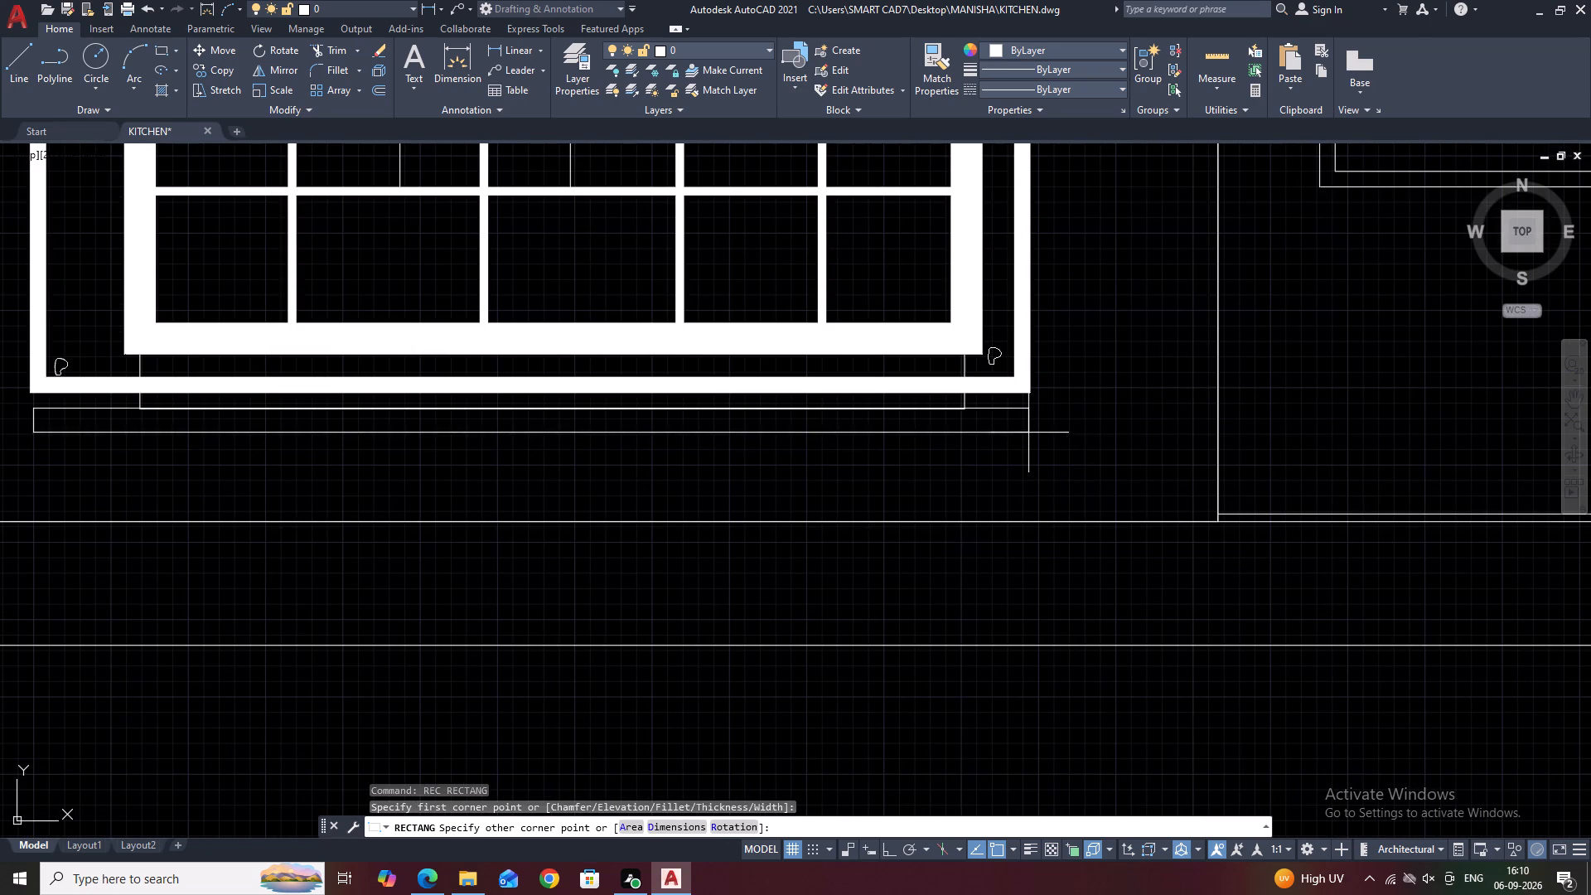
click(1032, 430)
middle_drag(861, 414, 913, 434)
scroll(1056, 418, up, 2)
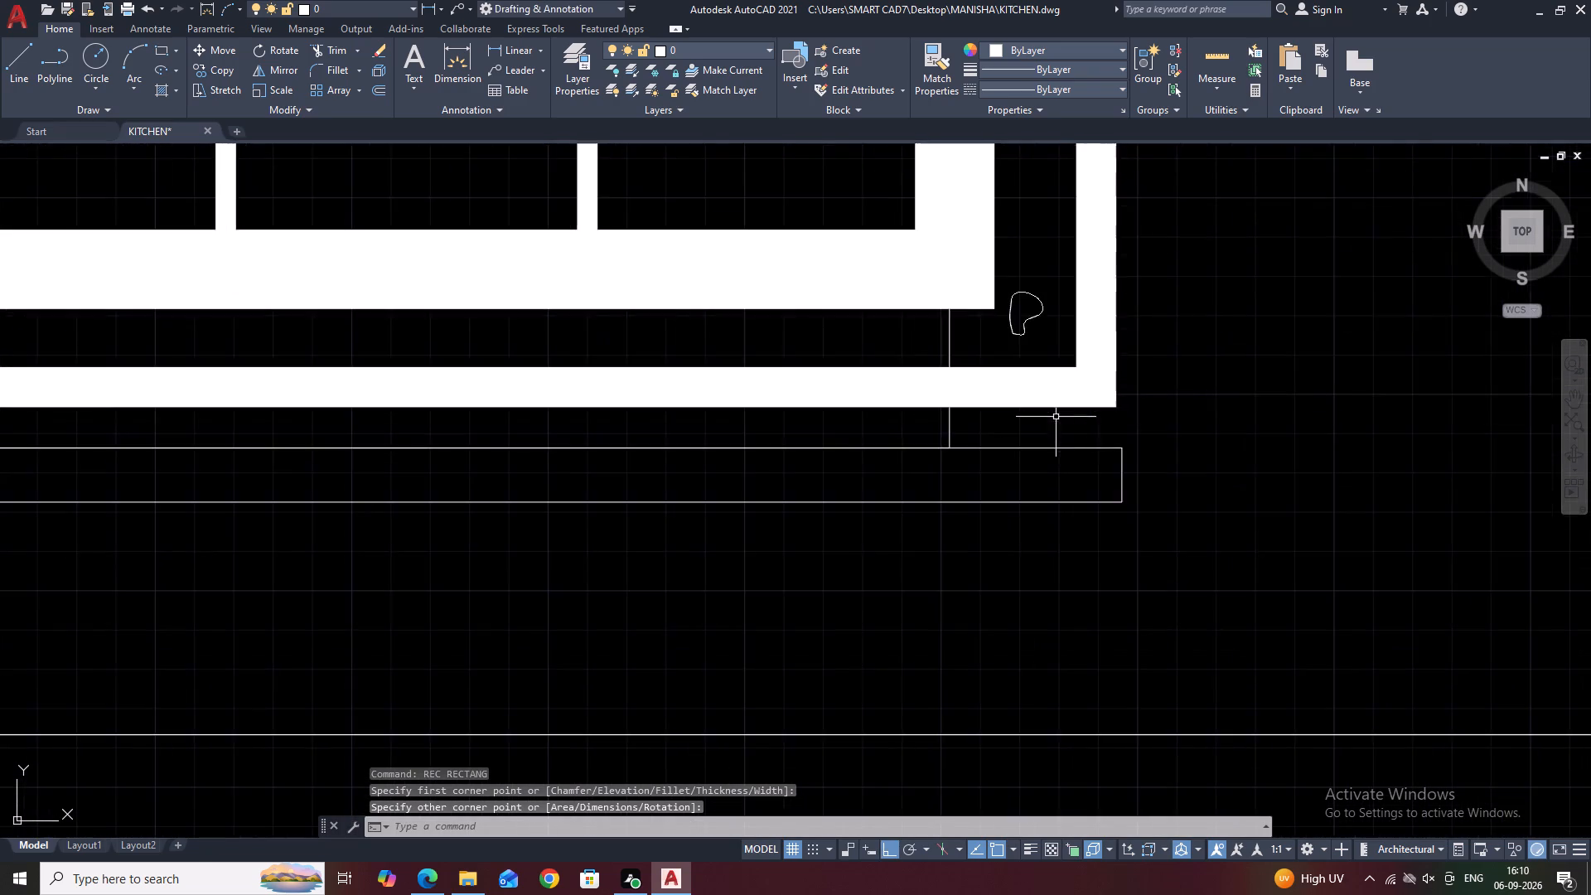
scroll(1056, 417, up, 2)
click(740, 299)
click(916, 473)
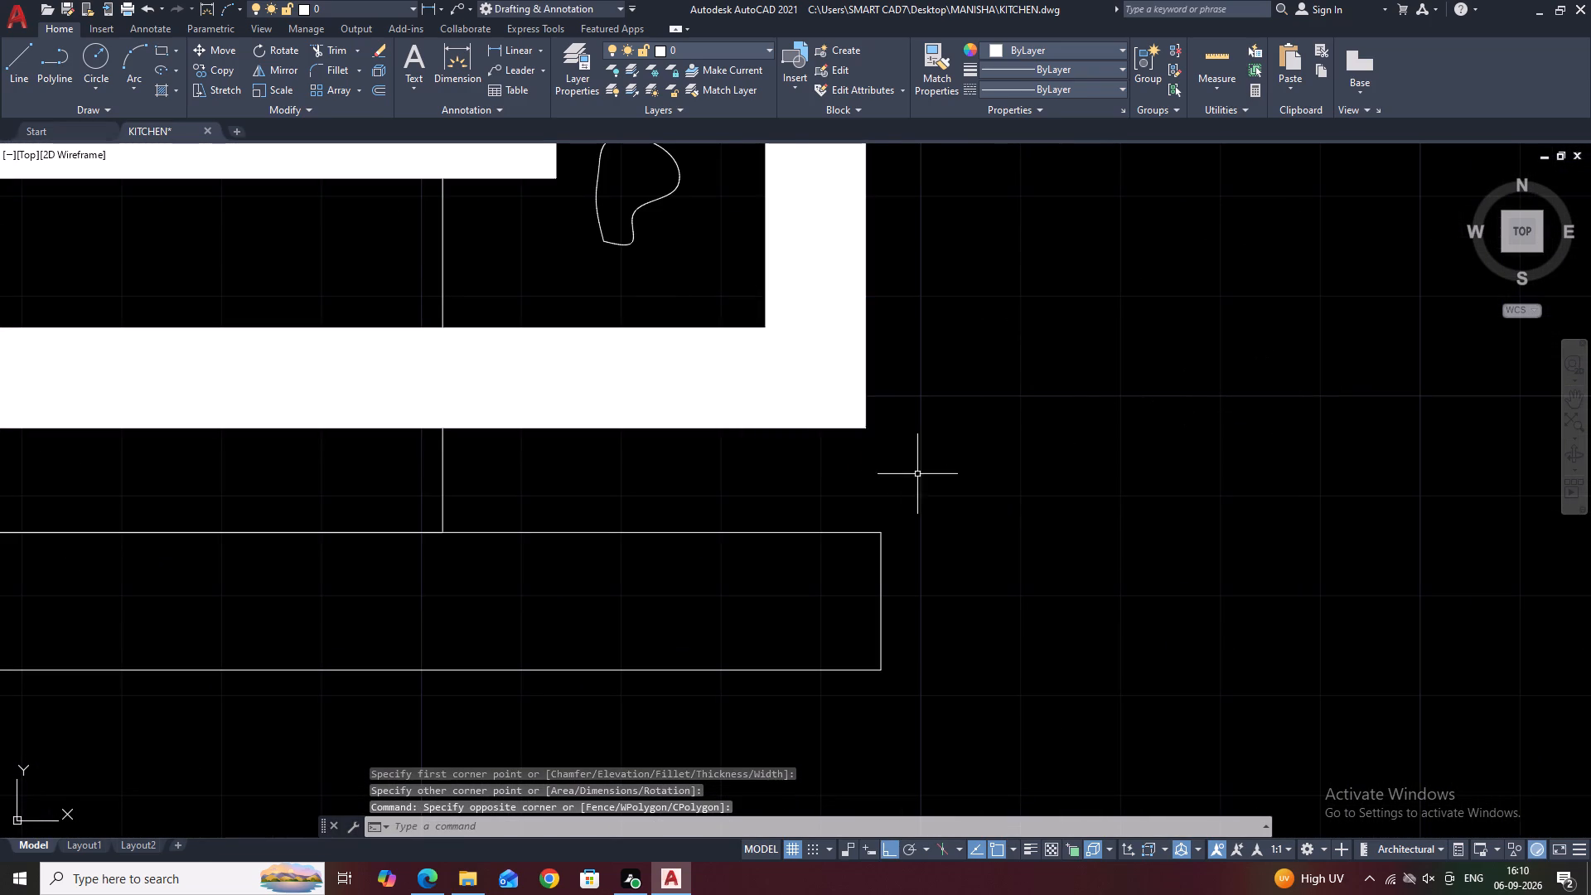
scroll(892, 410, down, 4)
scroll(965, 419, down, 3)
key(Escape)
Draw an L-shaped line from the midpoint of the long thin strip's left end, running right and up to the strip's top edge.
middle_drag(973, 508, 979, 530)
scroll(732, 443, up, 2)
middle_drag(729, 454, 734, 464)
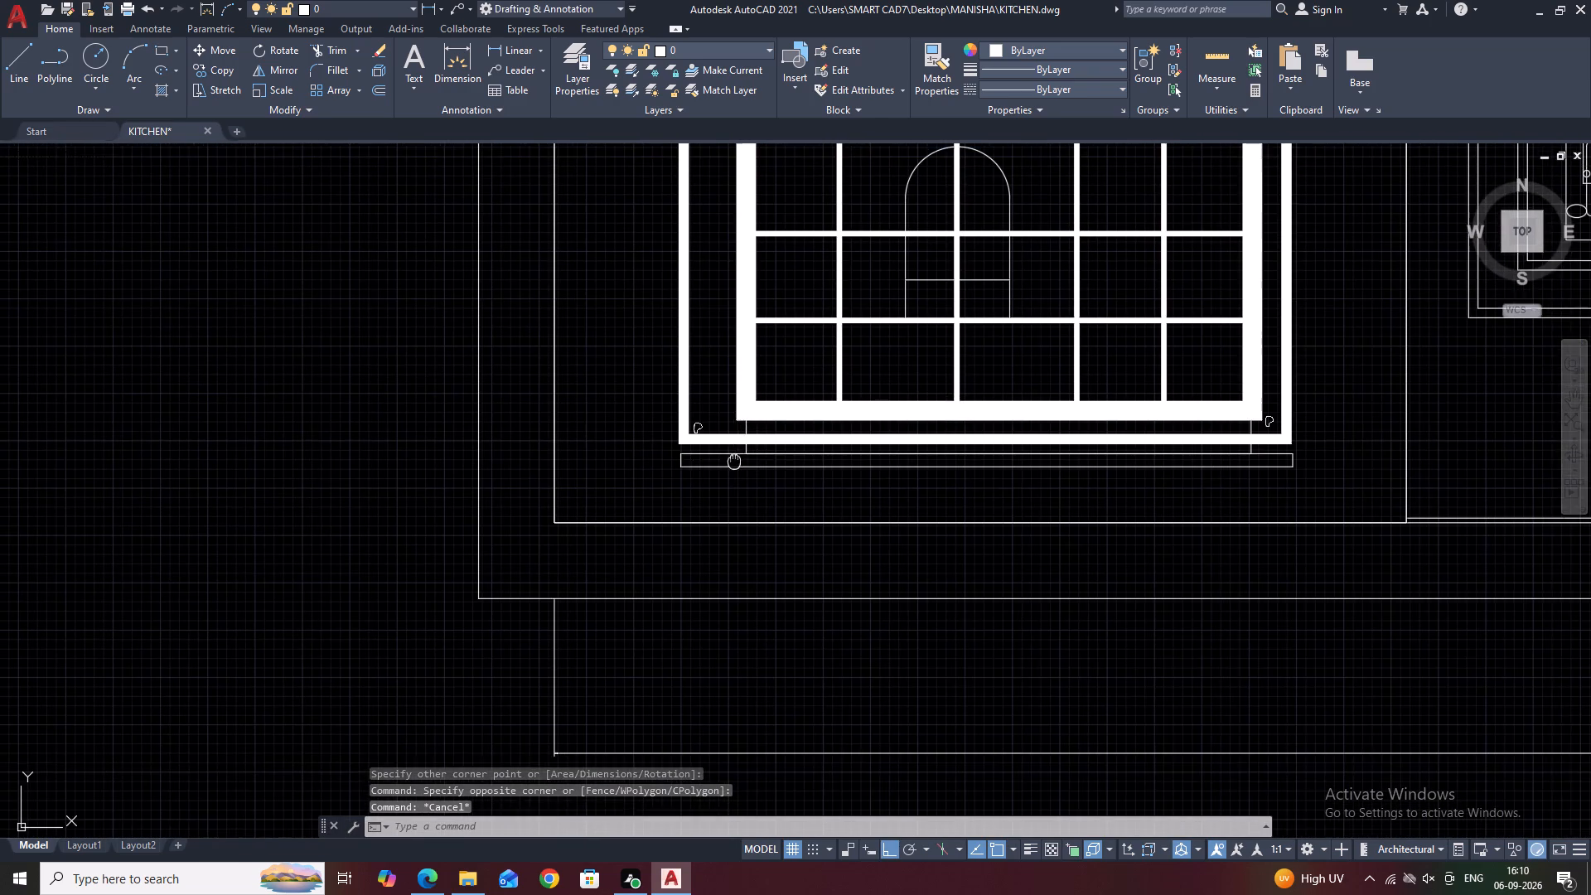
middle_drag(734, 464, 734, 467)
key(l)
key(space)
scroll(684, 455, up, 3)
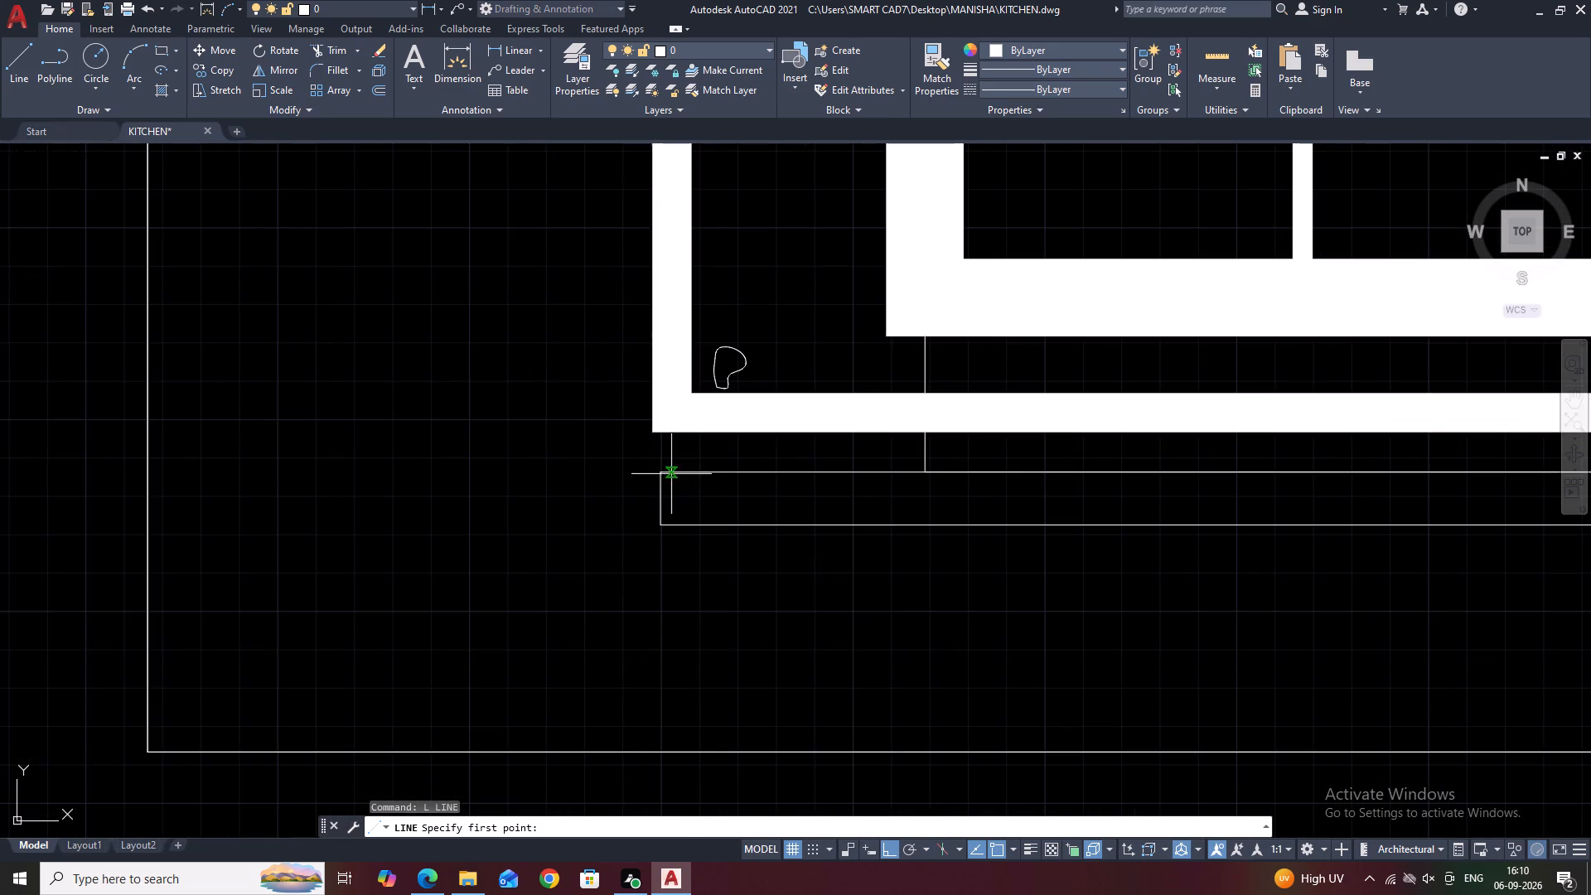
click(661, 499)
click(835, 503)
click(839, 467)
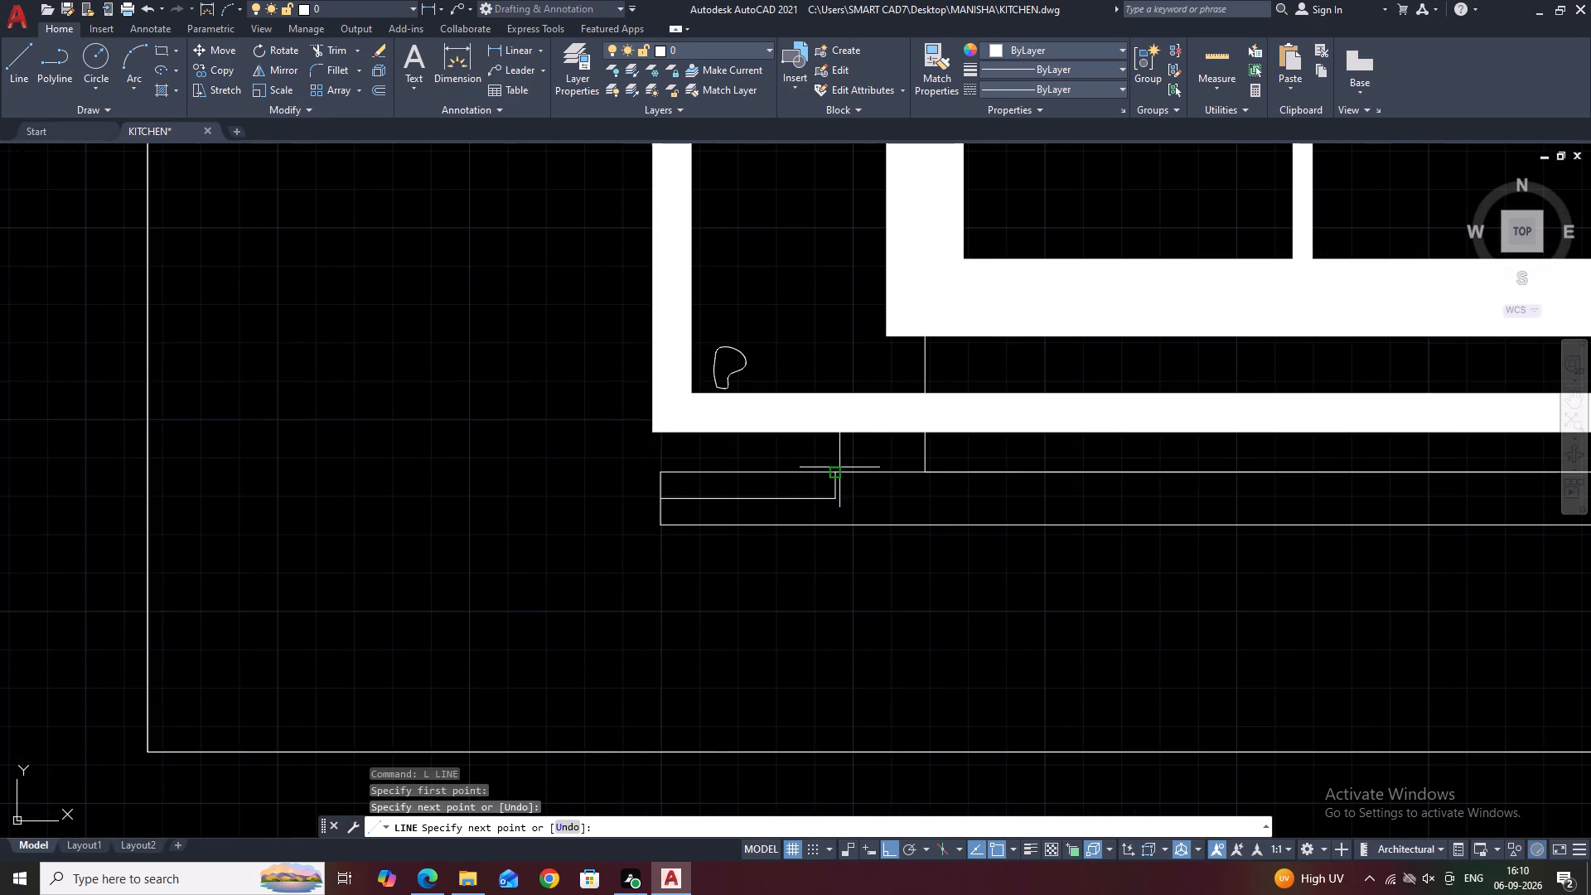
scroll(832, 465, down, 3)
key(Escape)
scroll(840, 516, down, 1)
middle_drag(1102, 489, 934, 498)
scroll(1001, 497, up, 3)
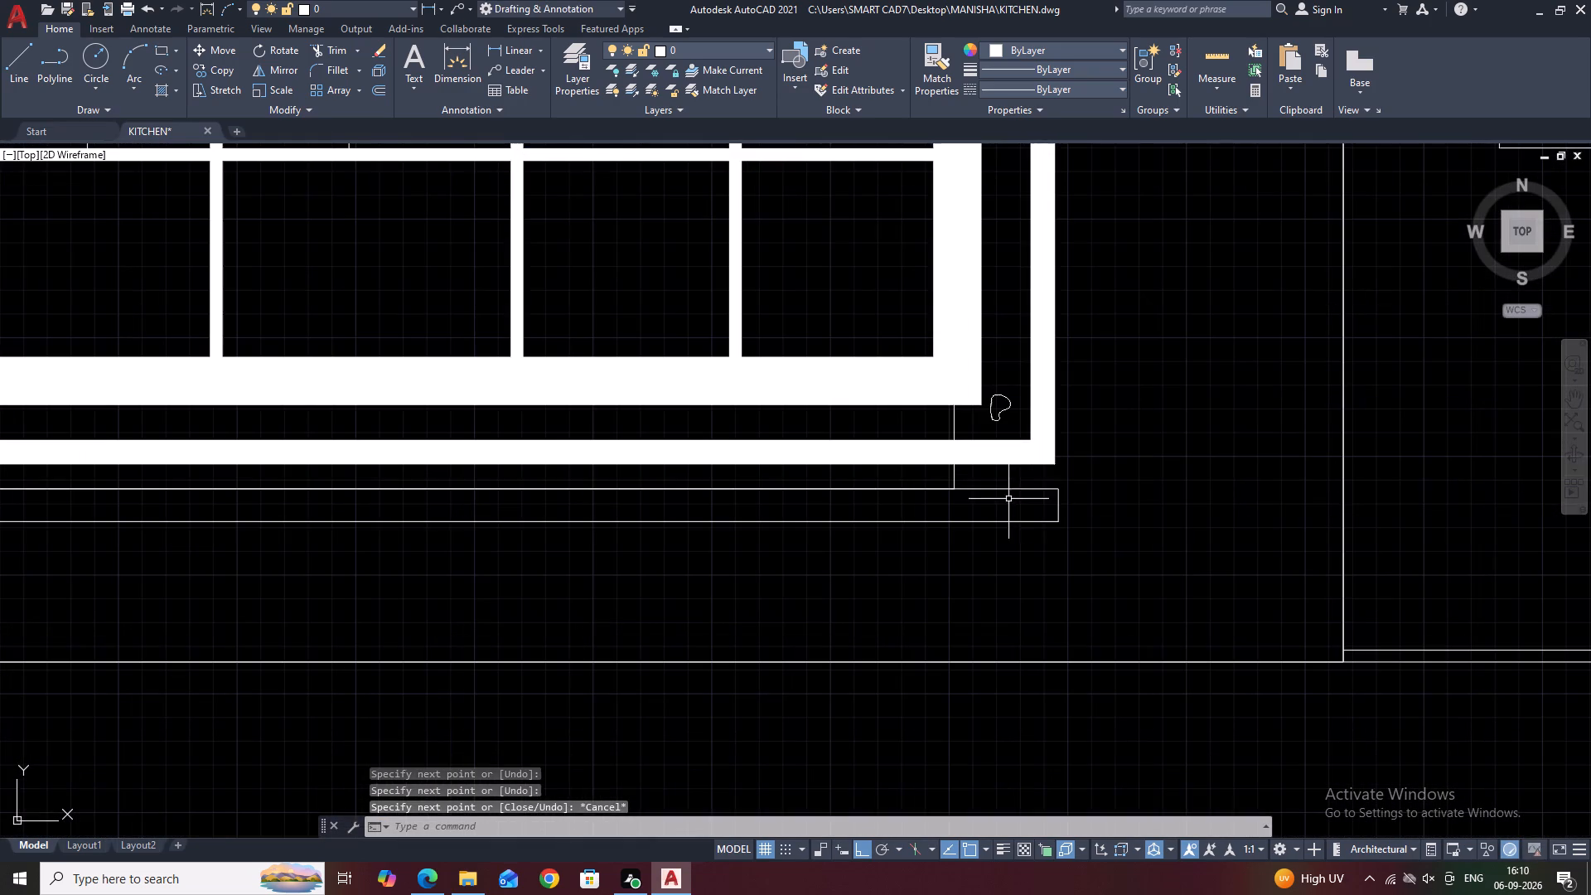
Draw an L-shaped line from the midpoint of the long strip's right end, running left and up to the thin rectangle's lower corner.
key(space)
click(1061, 504)
click(954, 500)
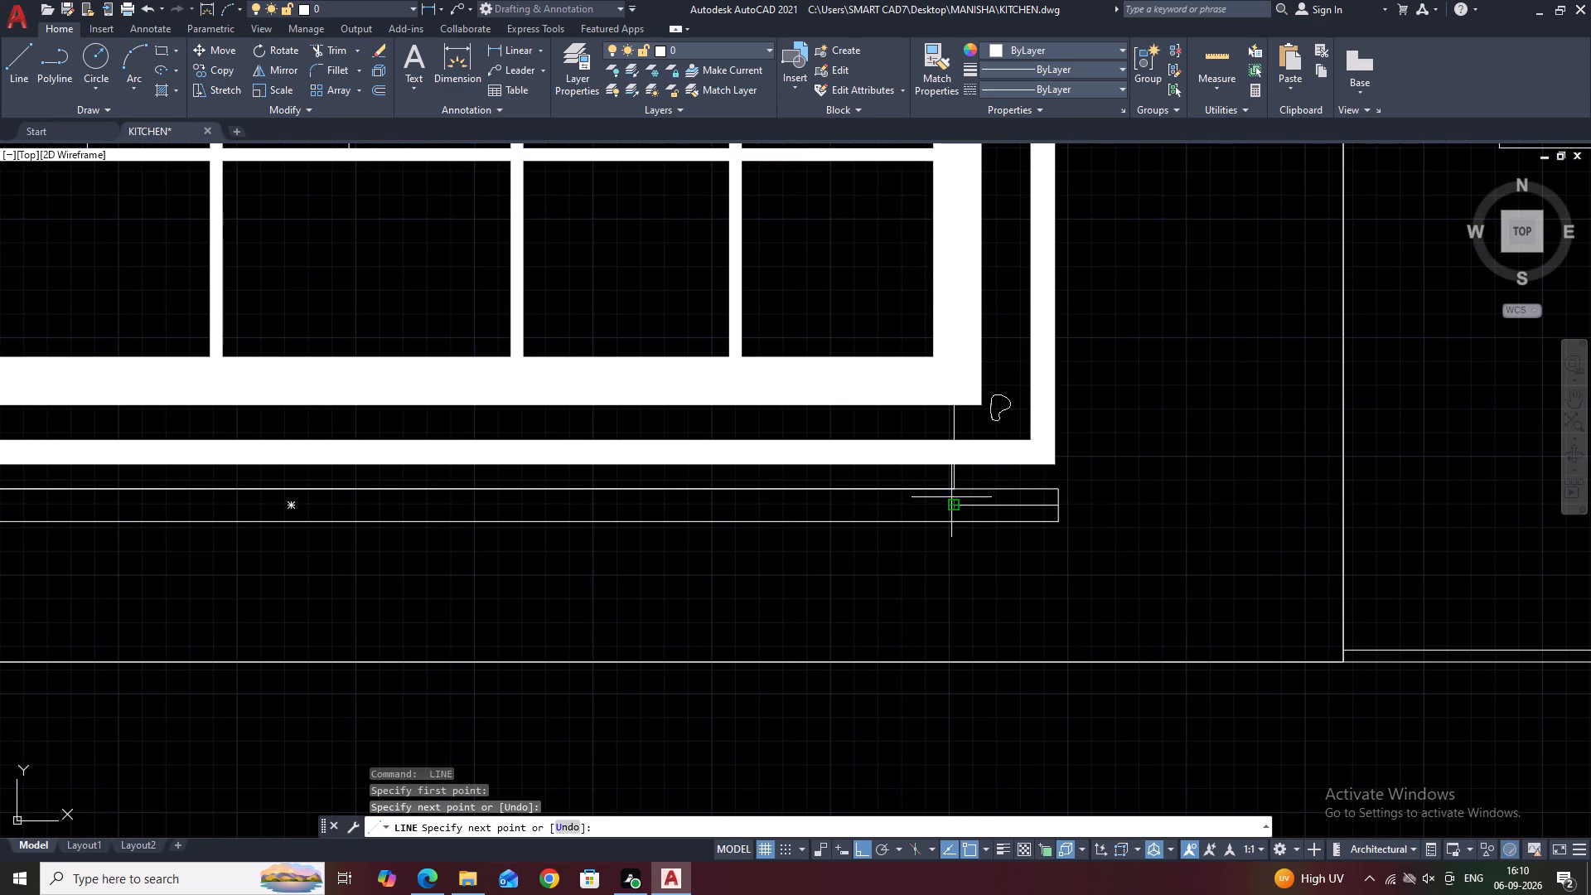
click(951, 482)
key(Escape)
Trim away the long strip's upper corners outside the L-shaped lines at both ends, leaving a stepped outline.
middle_drag(930, 495, 965, 521)
key(t)
key(r)
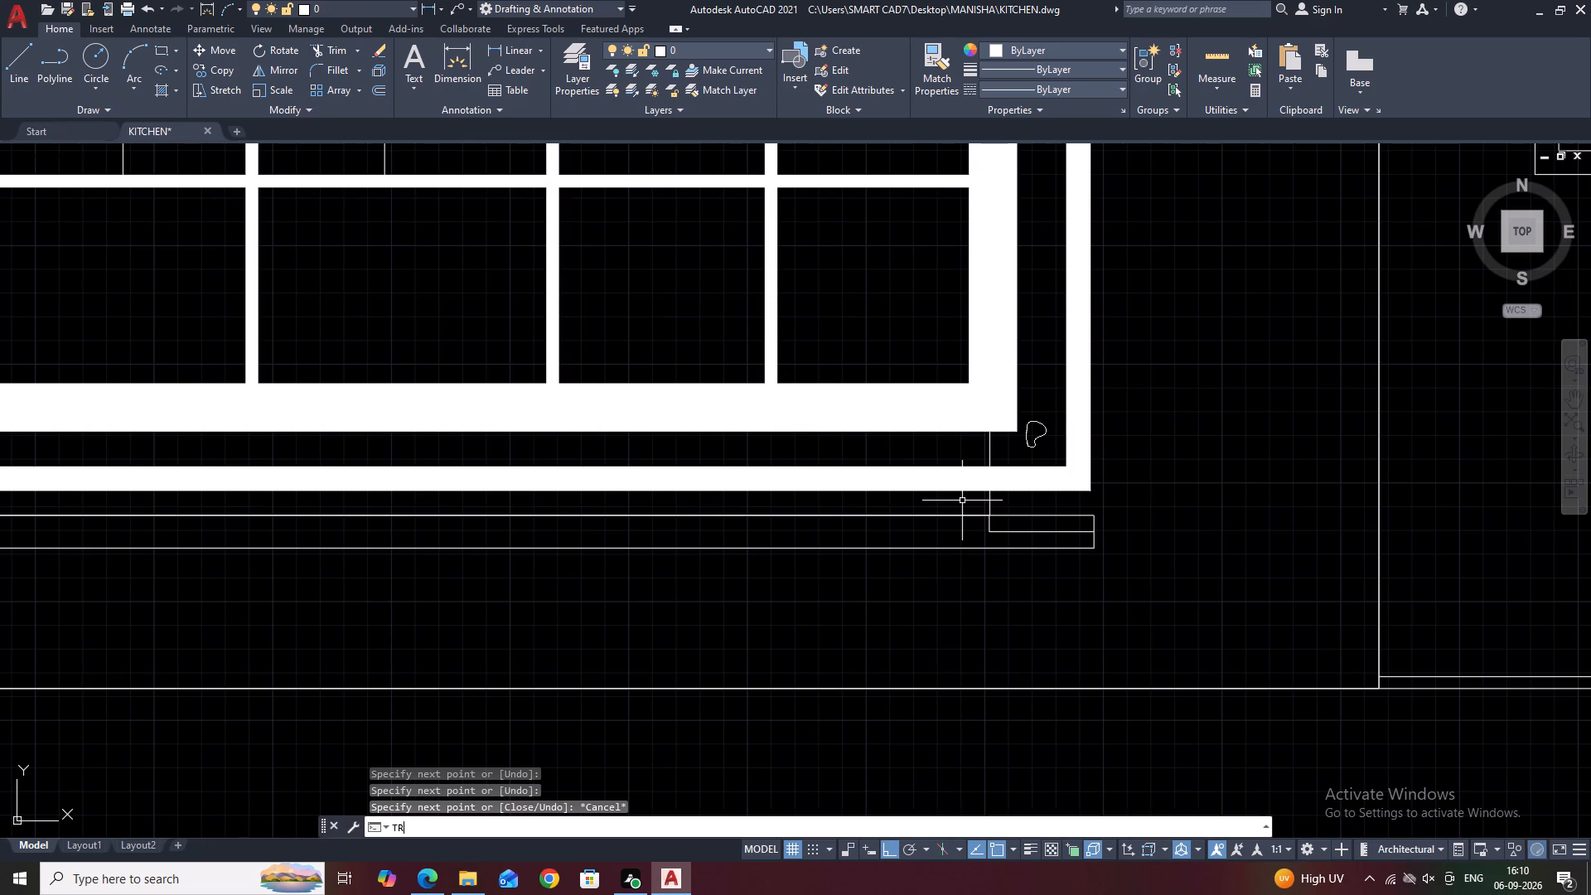
key(space)
click(1027, 516)
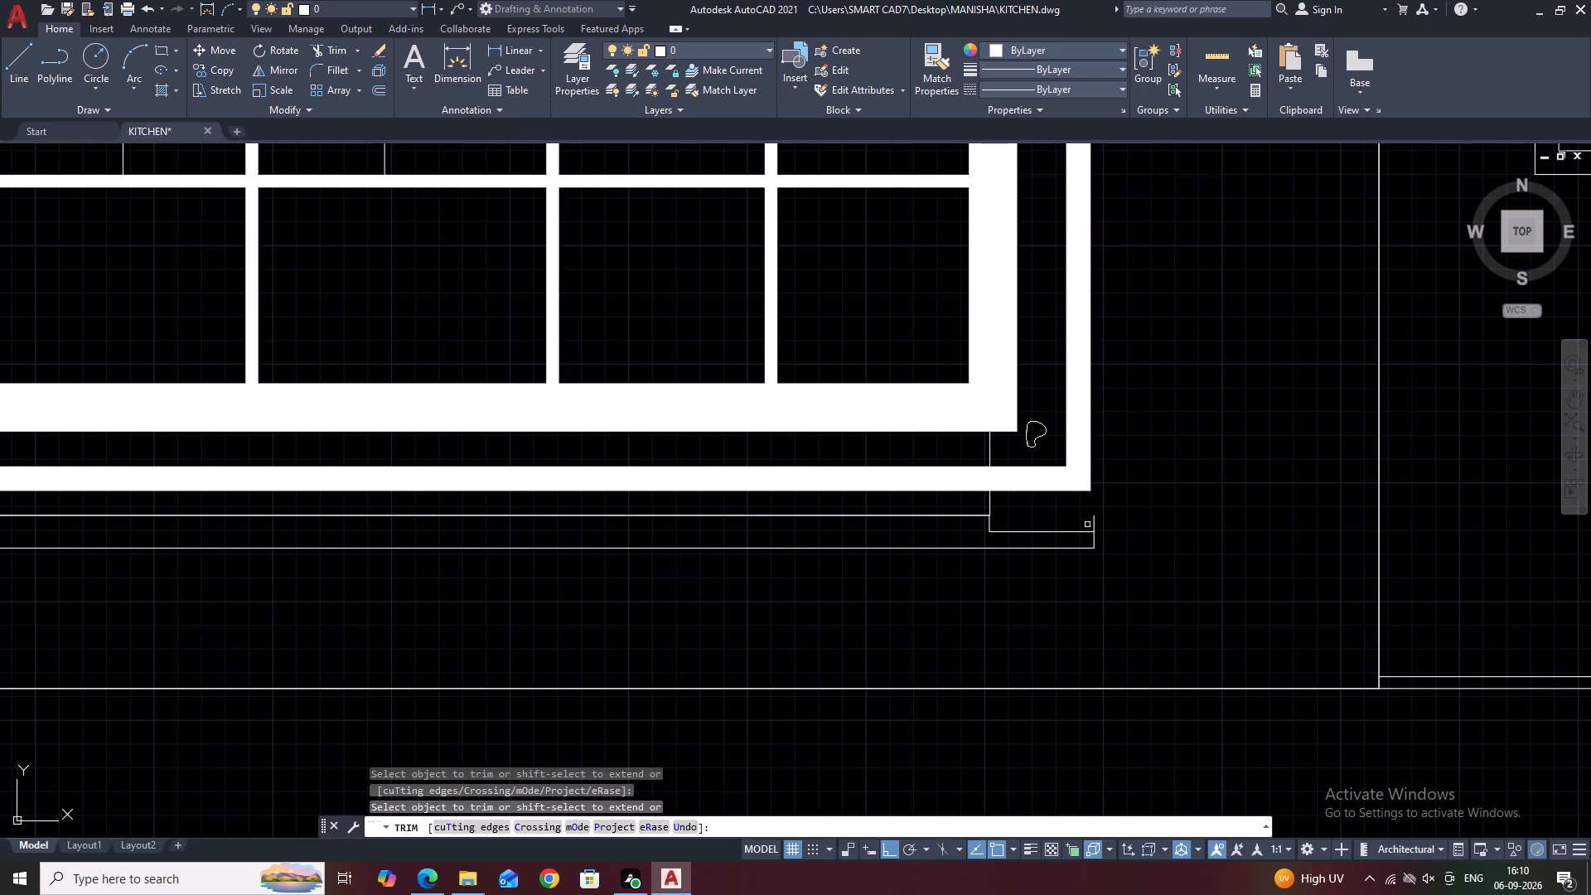
click(1093, 525)
scroll(1093, 525, down, 1)
middle_drag(374, 538, 740, 532)
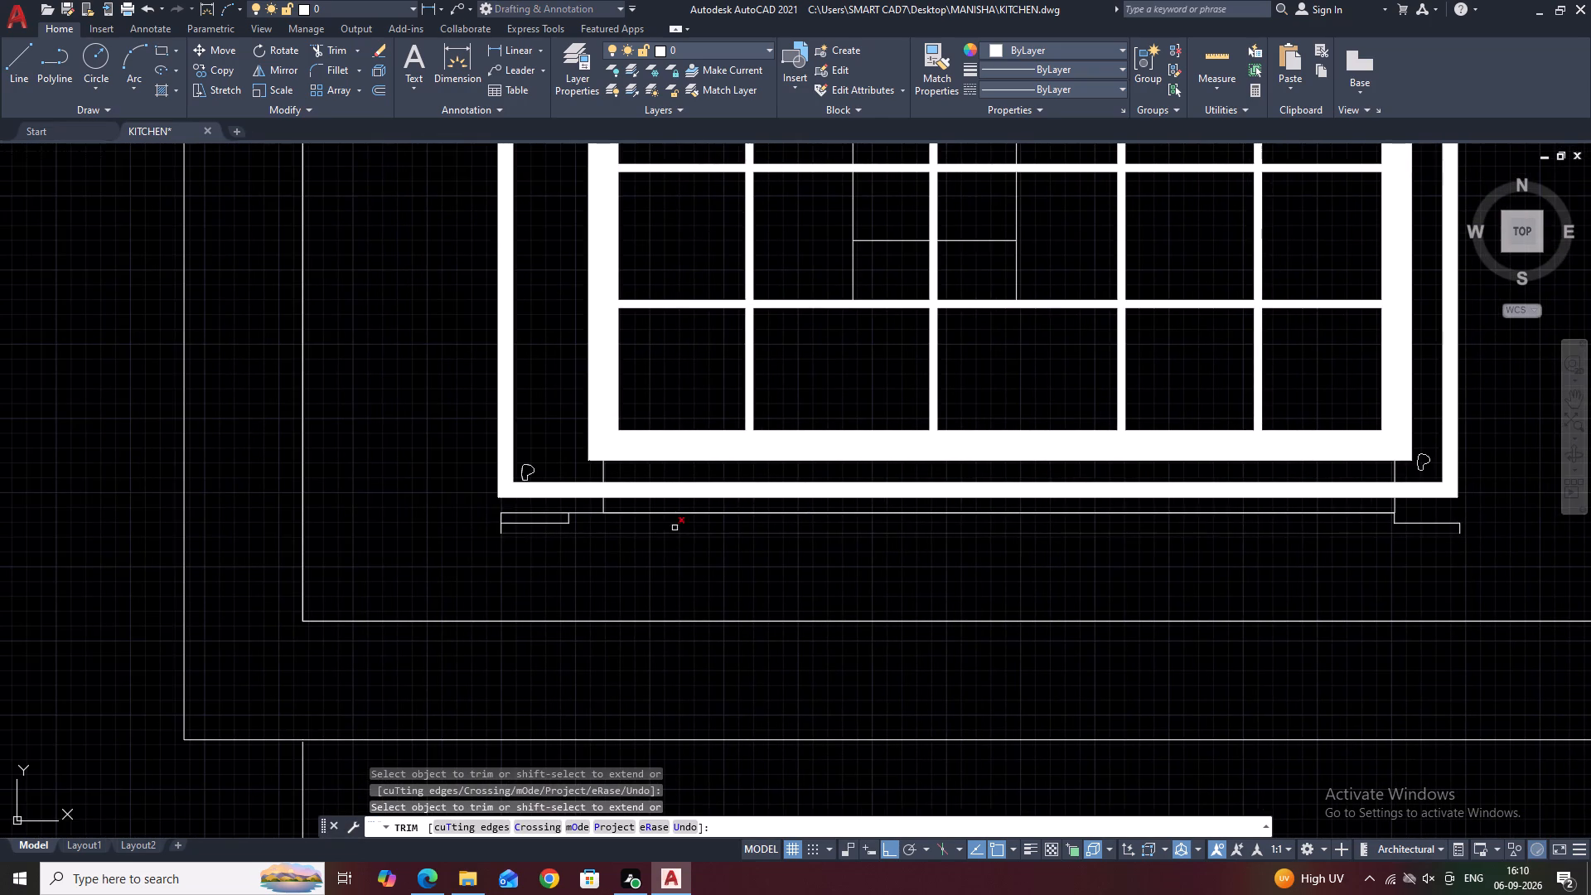
scroll(525, 520, up, 1)
click(566, 510)
click(485, 515)
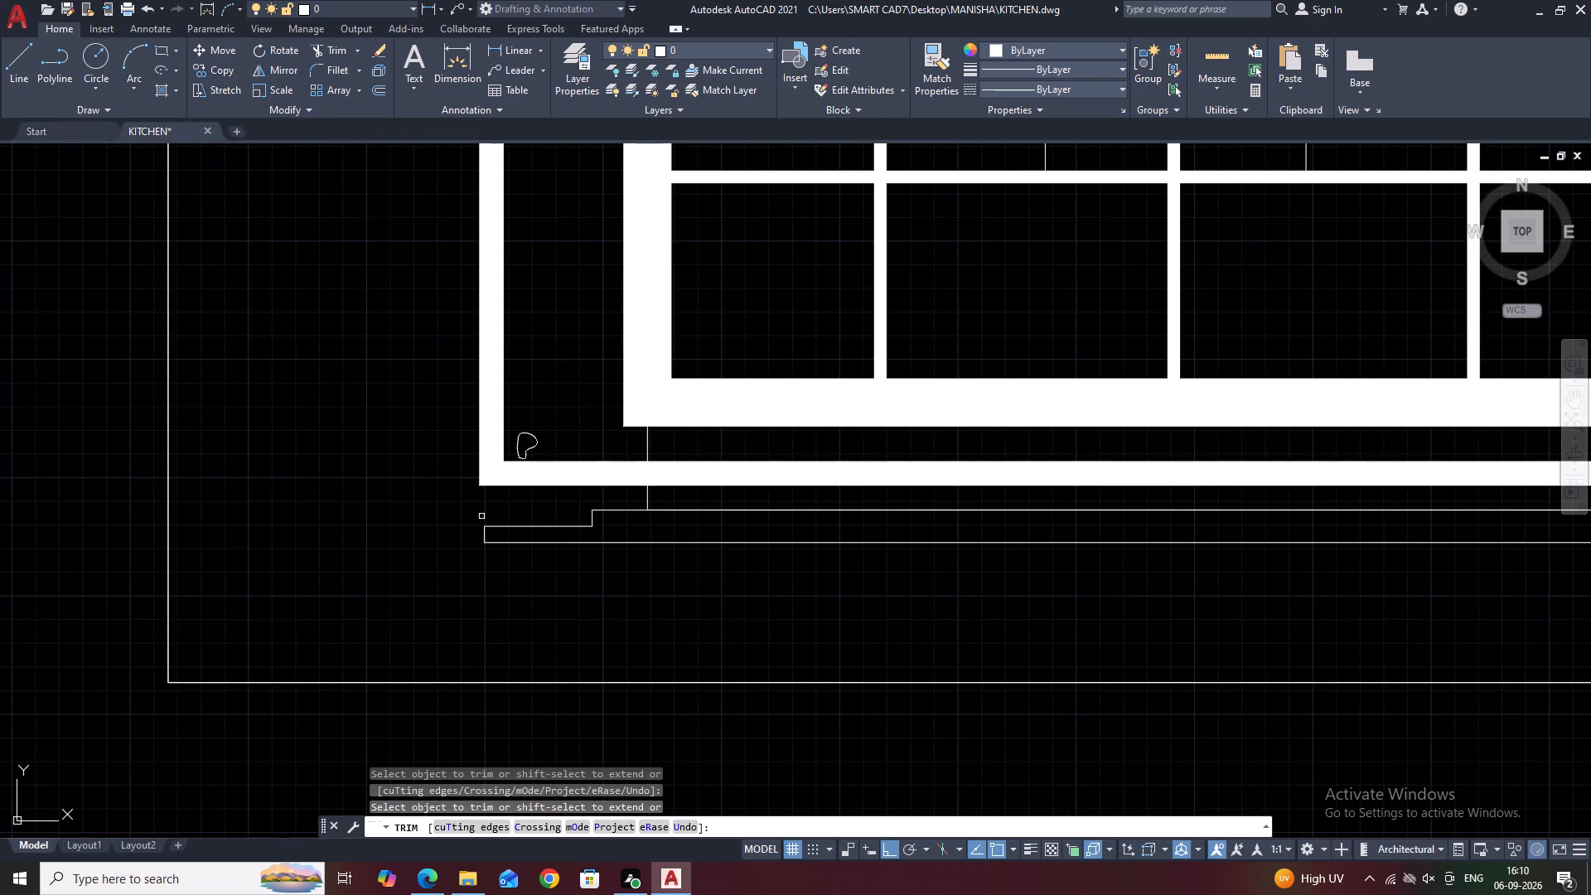
scroll(477, 517, down, 2)
key(Escape)
Draw a vertical polyline from the thick outer frame's bottom edge to the strip's bottom edge, near the strip's left end.
scroll(733, 560, down, 1)
middle_drag(734, 560, 854, 597)
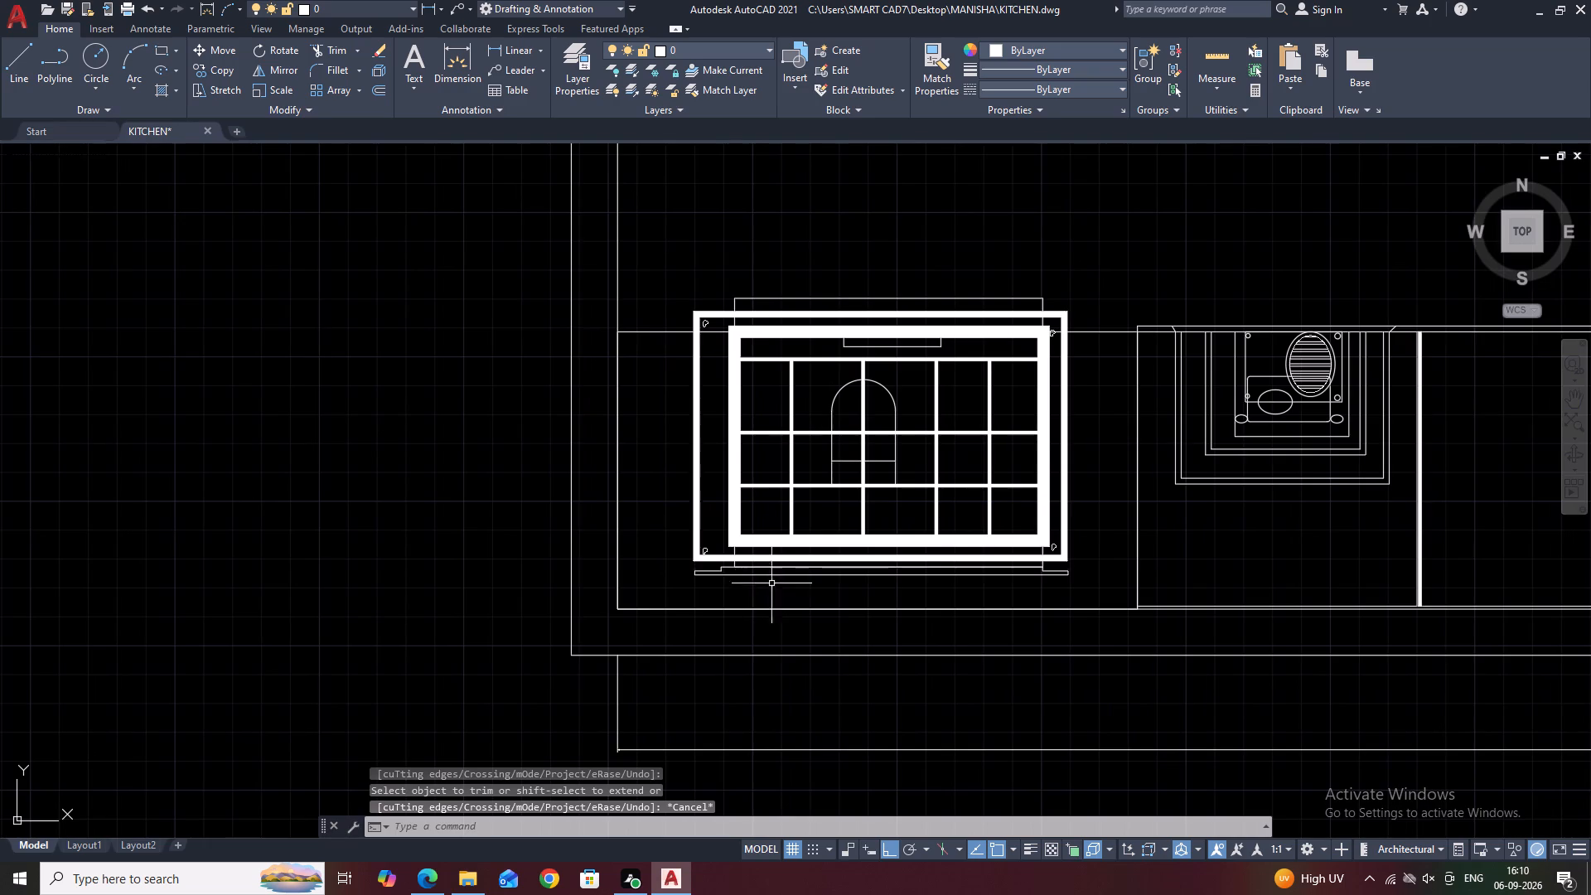
scroll(760, 569, up, 2)
key(p)
key(l)
key(space)
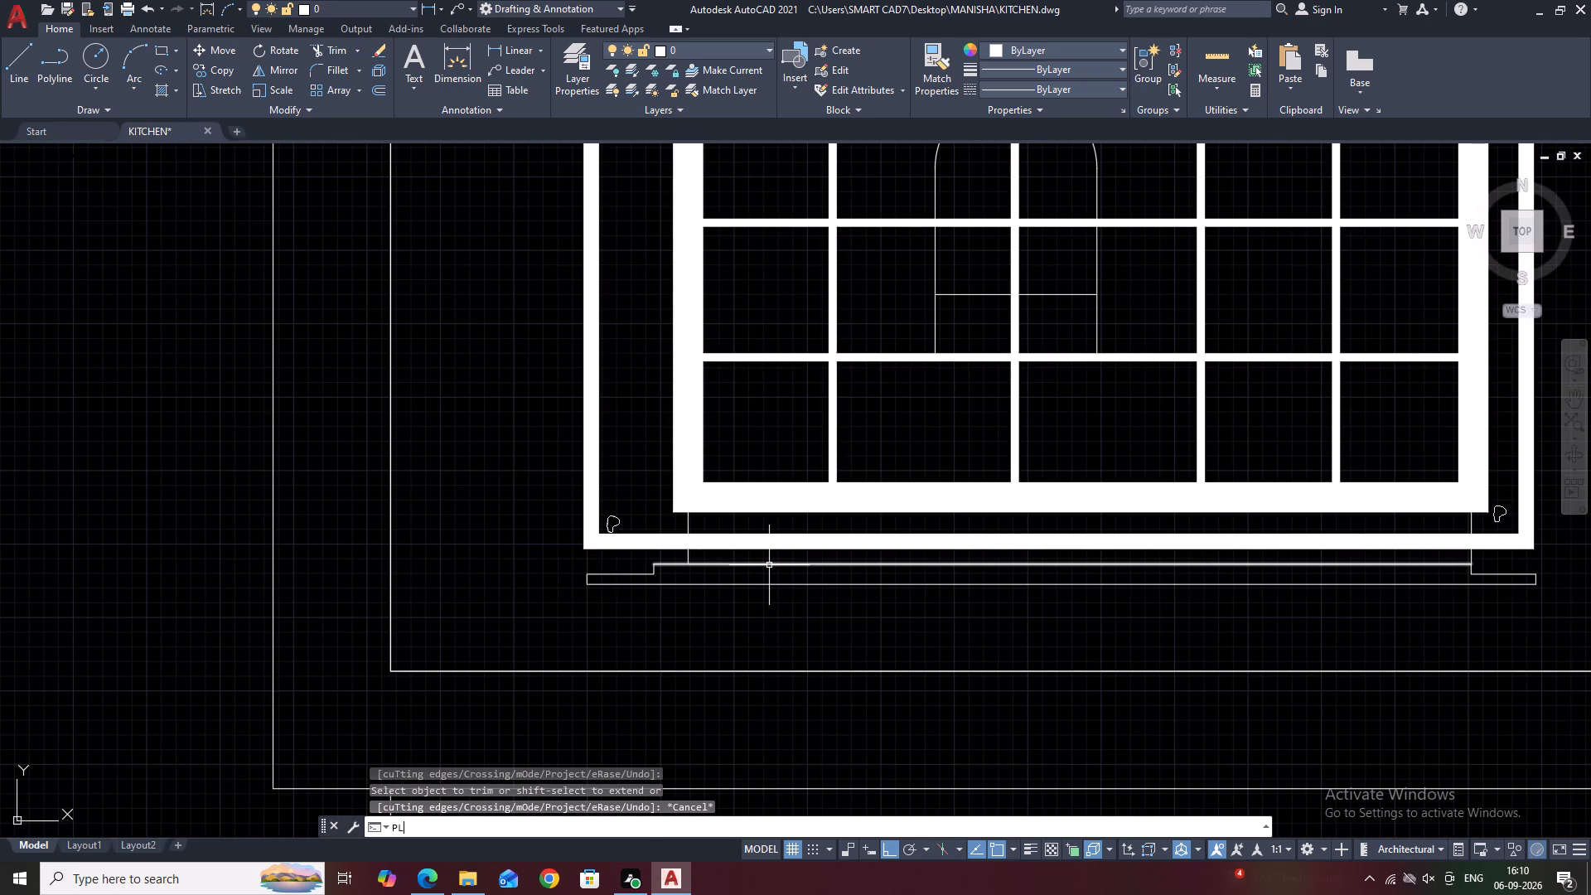
scroll(773, 571, up, 2)
click(785, 521)
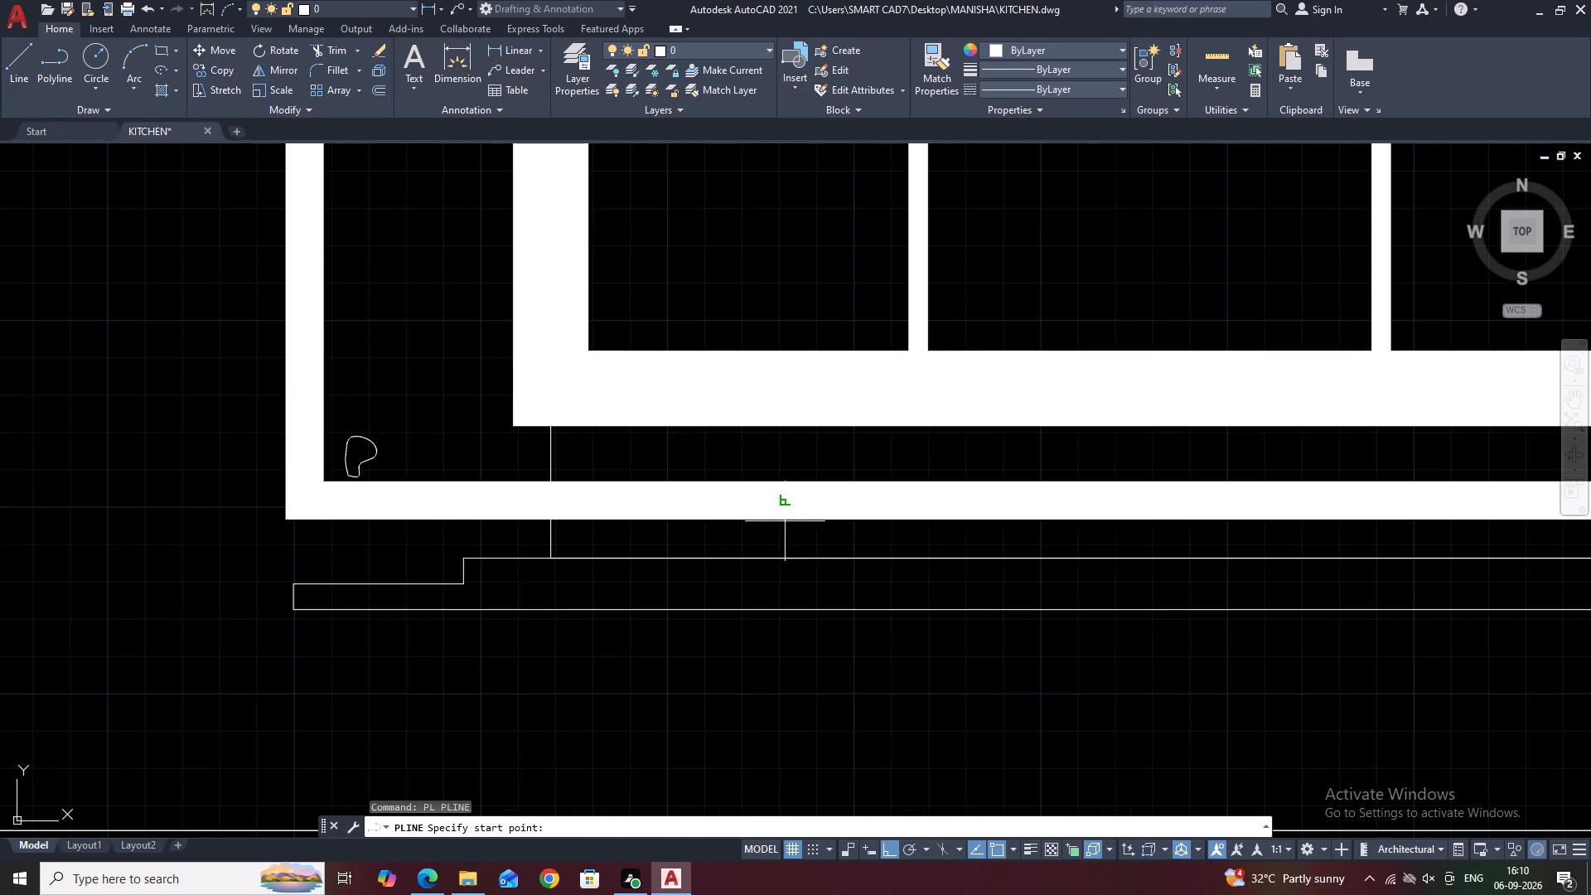
click(787, 613)
key(space)
scroll(638, 496, down, 2)
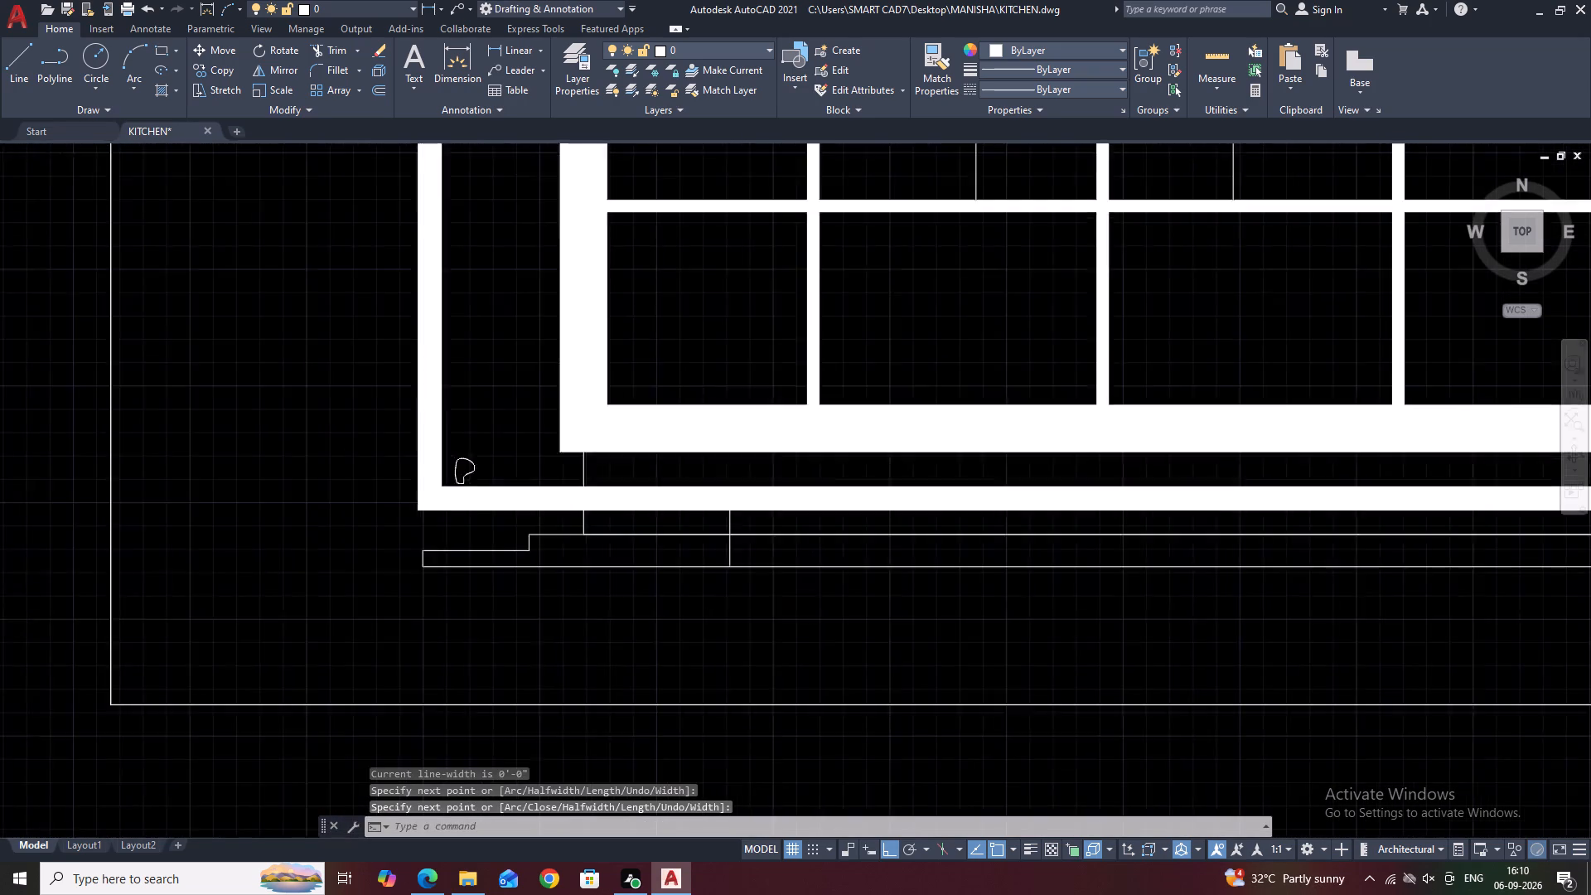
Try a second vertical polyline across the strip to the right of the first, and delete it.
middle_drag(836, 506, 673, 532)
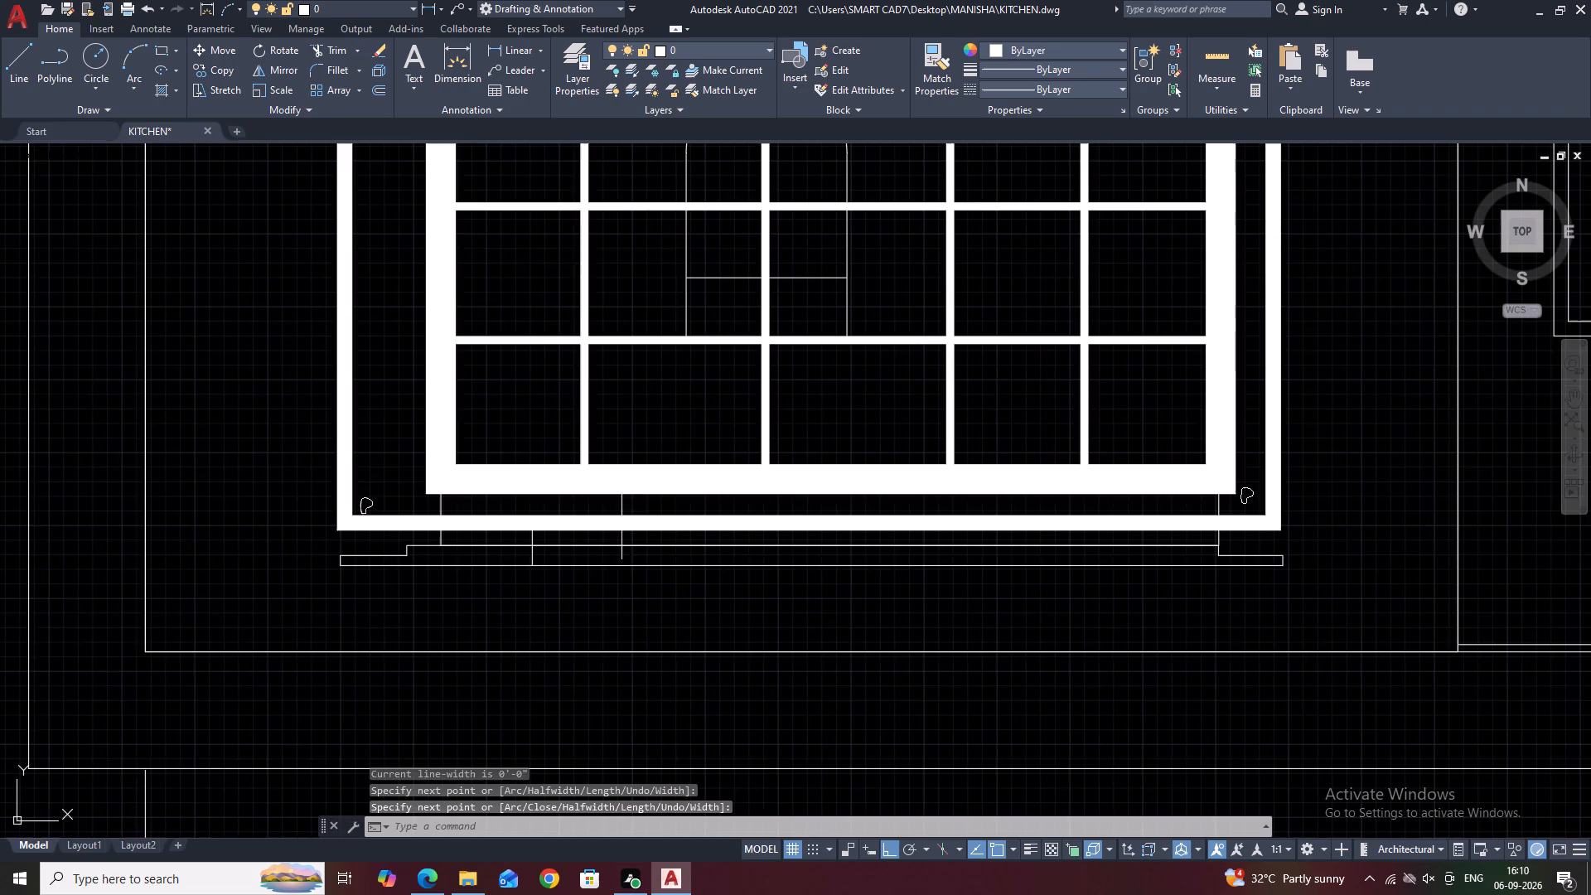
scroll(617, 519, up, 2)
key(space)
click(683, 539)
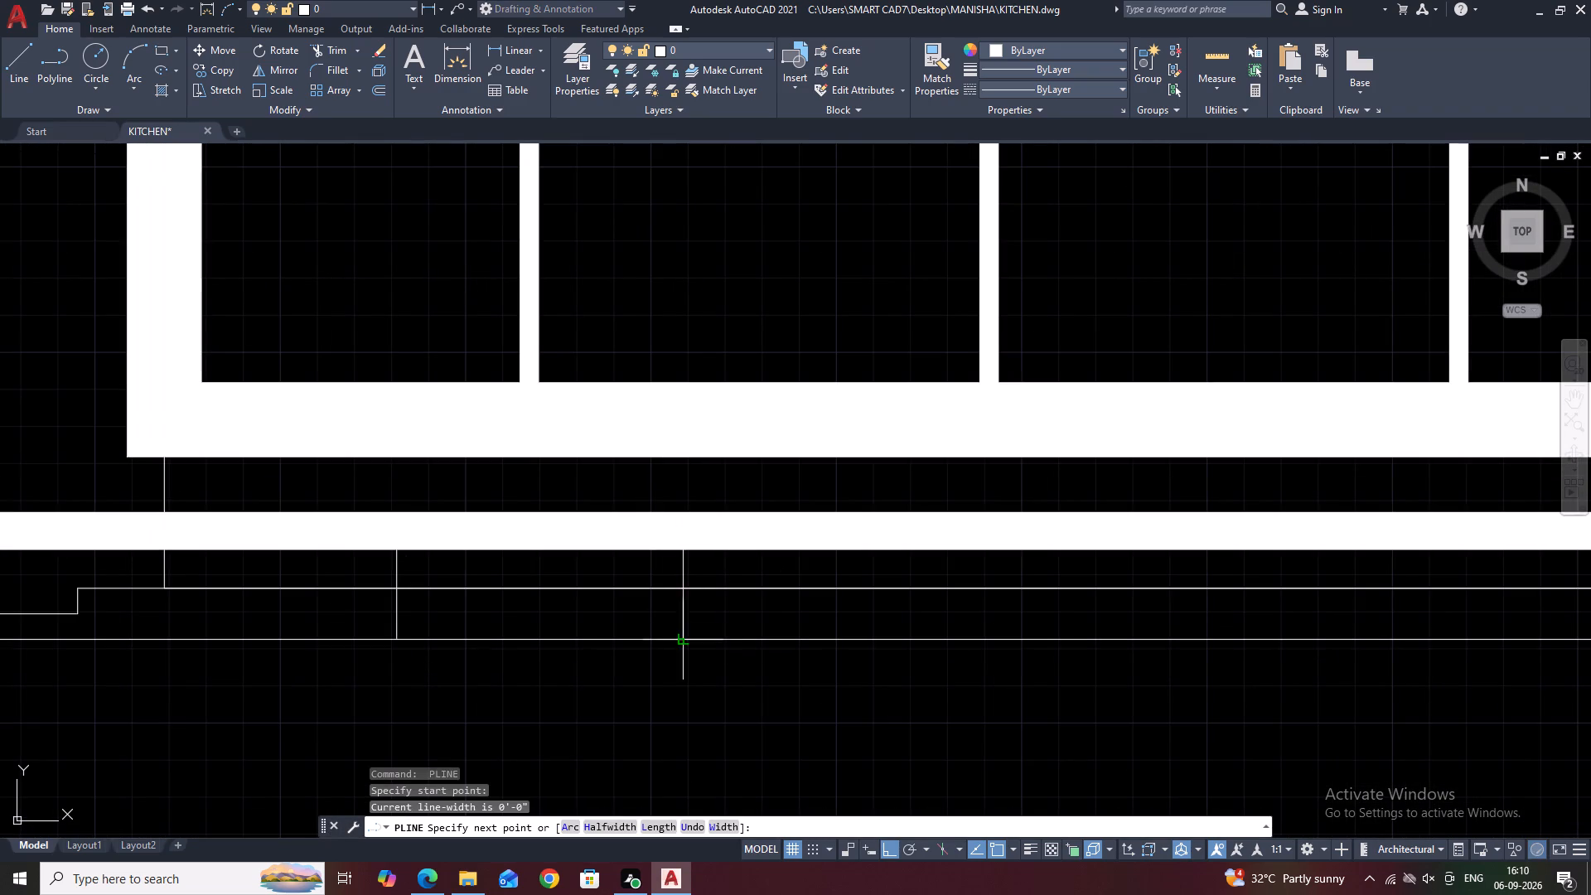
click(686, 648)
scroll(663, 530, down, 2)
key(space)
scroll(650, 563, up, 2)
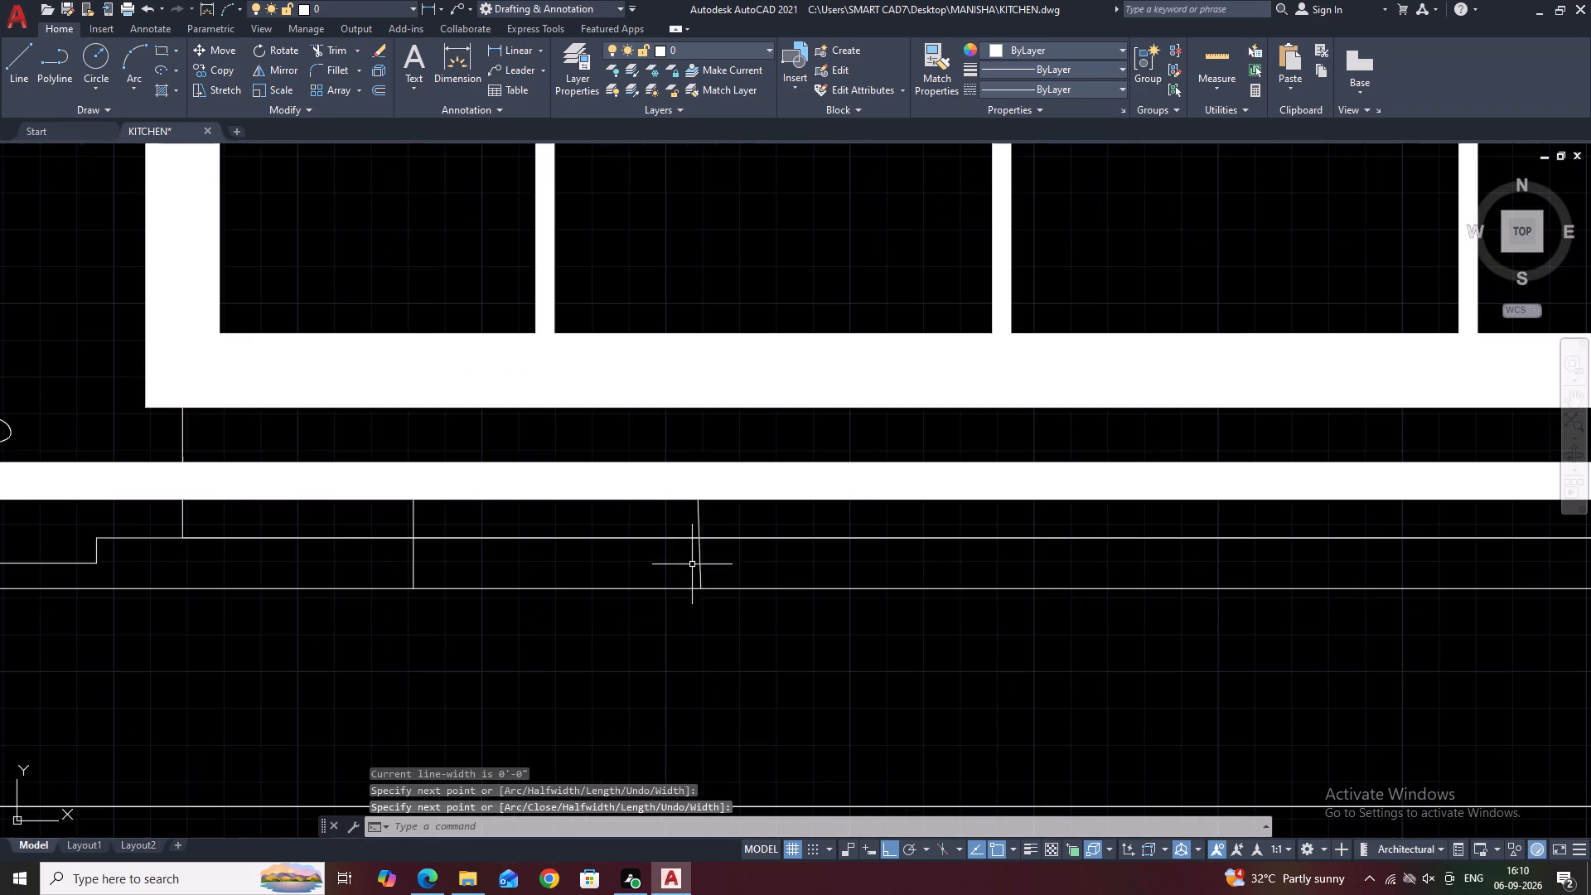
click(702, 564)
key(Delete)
Draw a straight second vertical polyline from the thick frame's bottom edge to the strip's bottom edge, right of the first.
text(PL)
key(space)
click(672, 485)
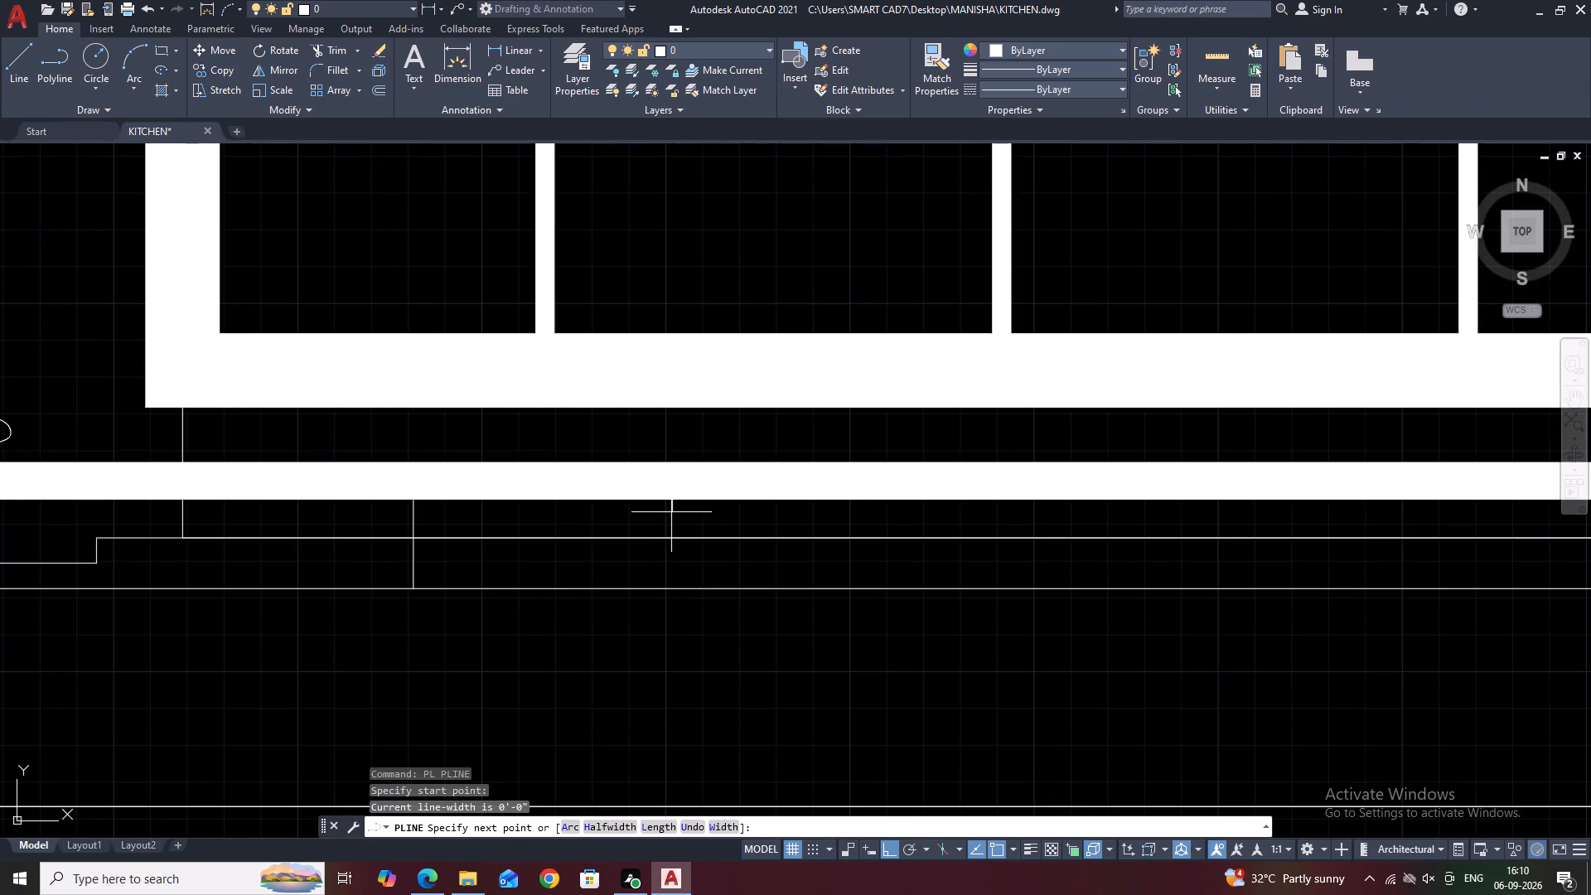
click(674, 586)
scroll(655, 528, down, 3)
key(space)
Draw three more vertical polylines from the thick frame's bottom edge to the strip's bottom edge, spaced across its middle and right part.
middle_drag(833, 539, 733, 559)
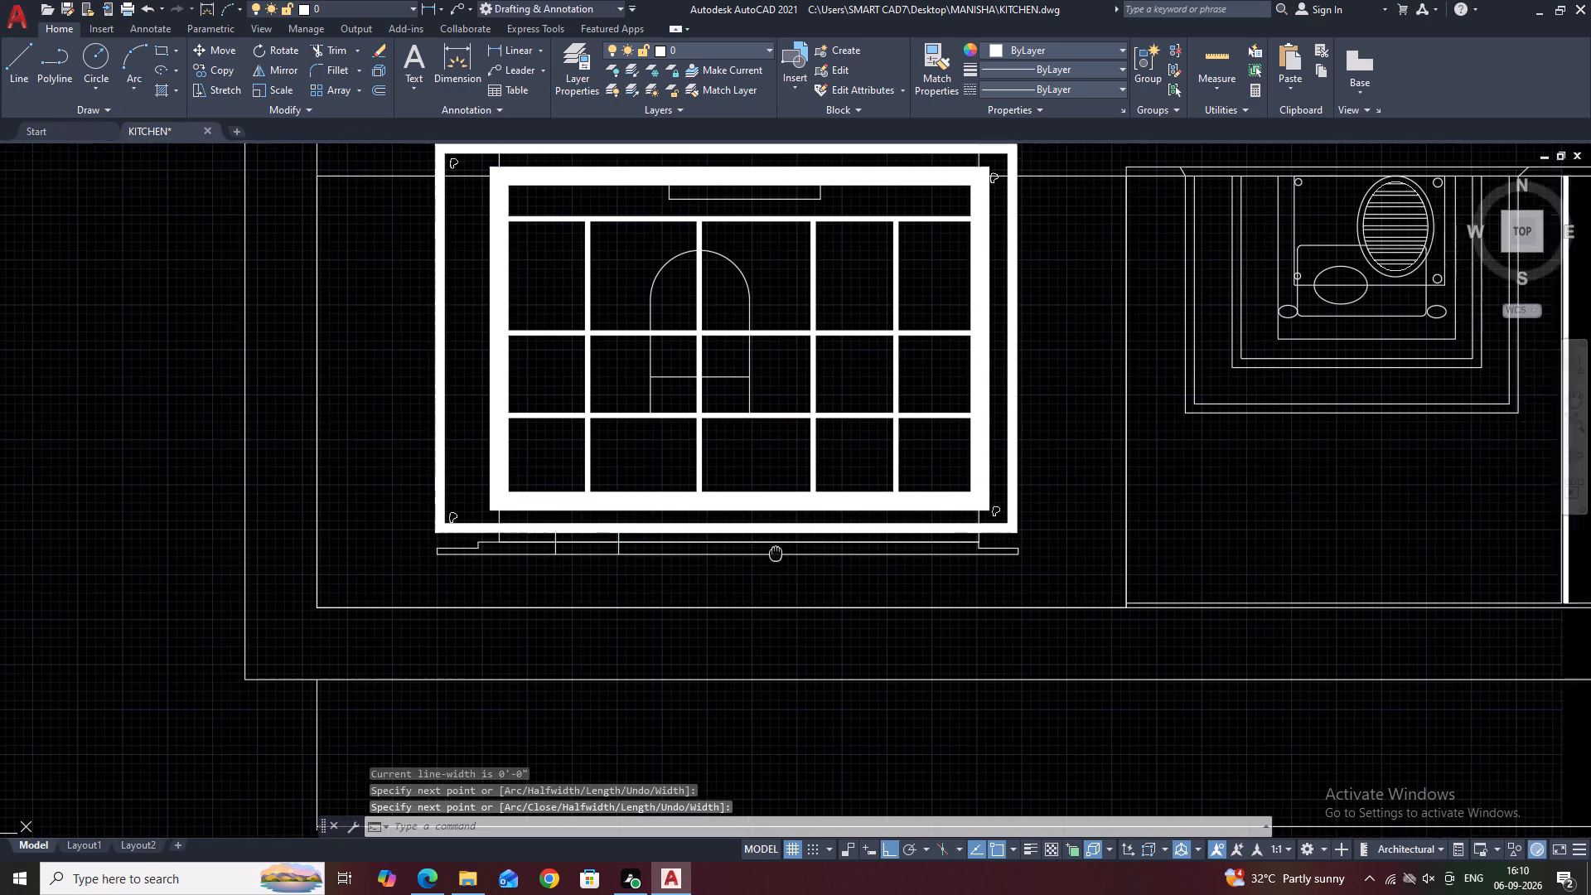
middle_drag(733, 559, 689, 564)
scroll(634, 535, up, 1)
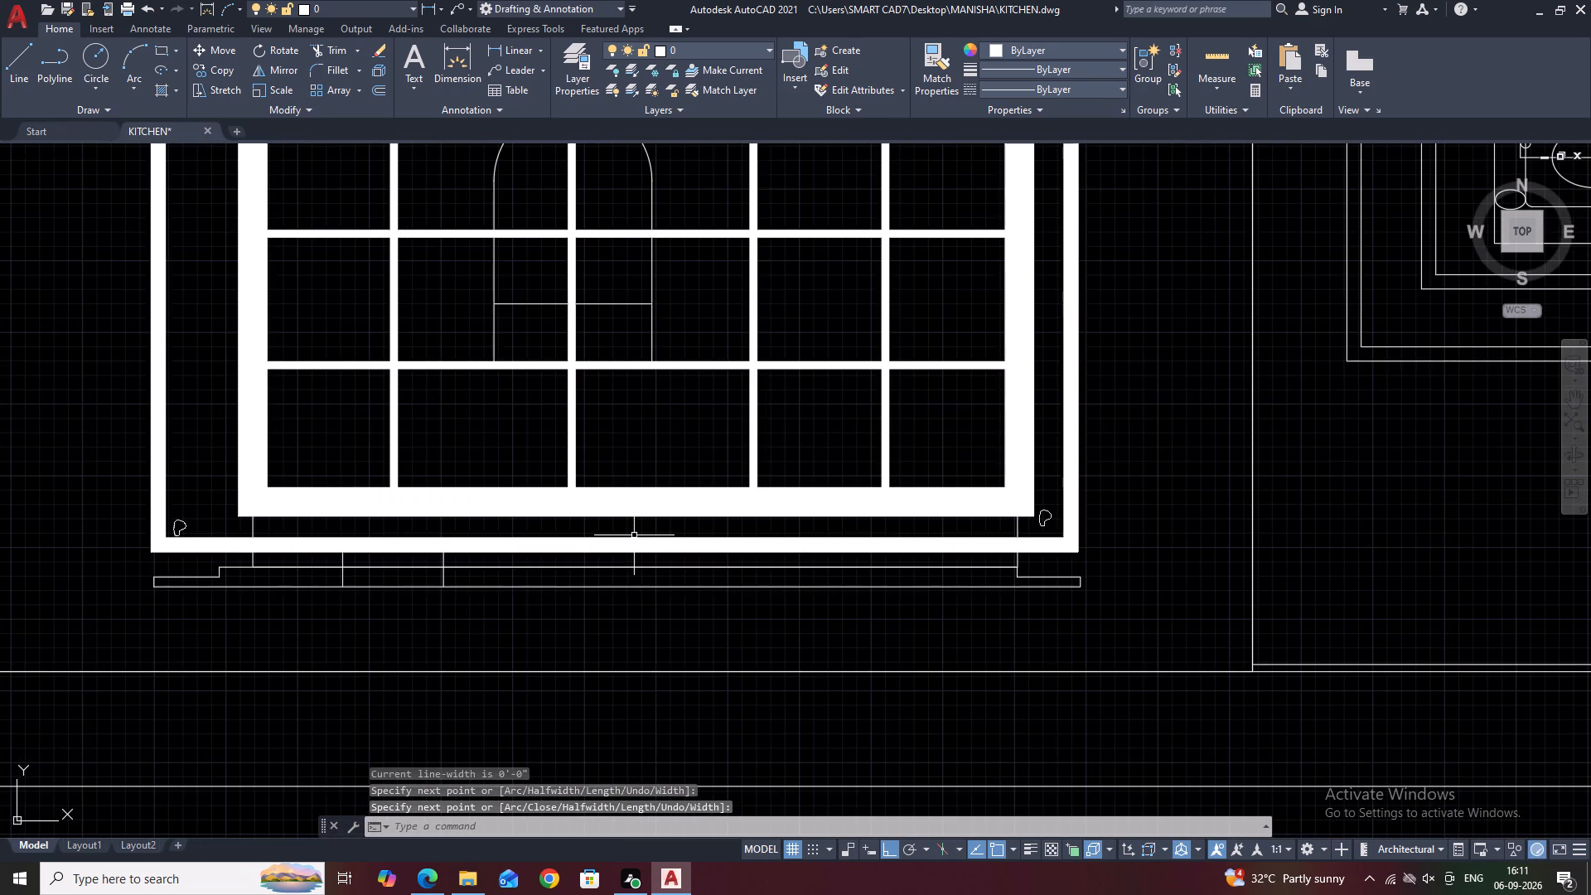
key(space)
click(670, 547)
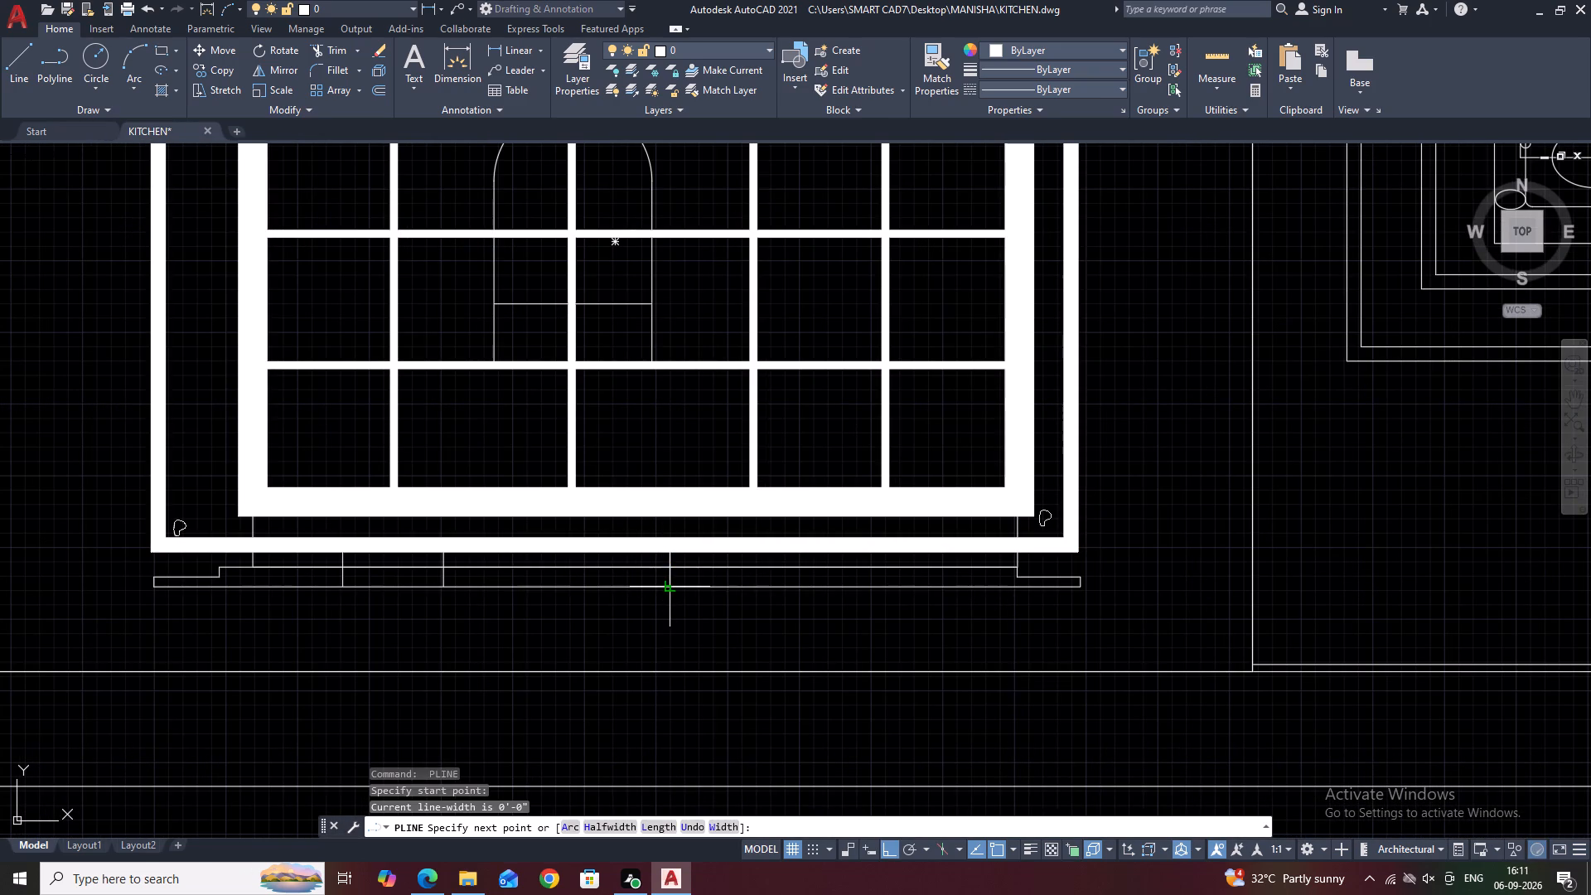
click(670, 585)
key(space)
key(space)
click(566, 549)
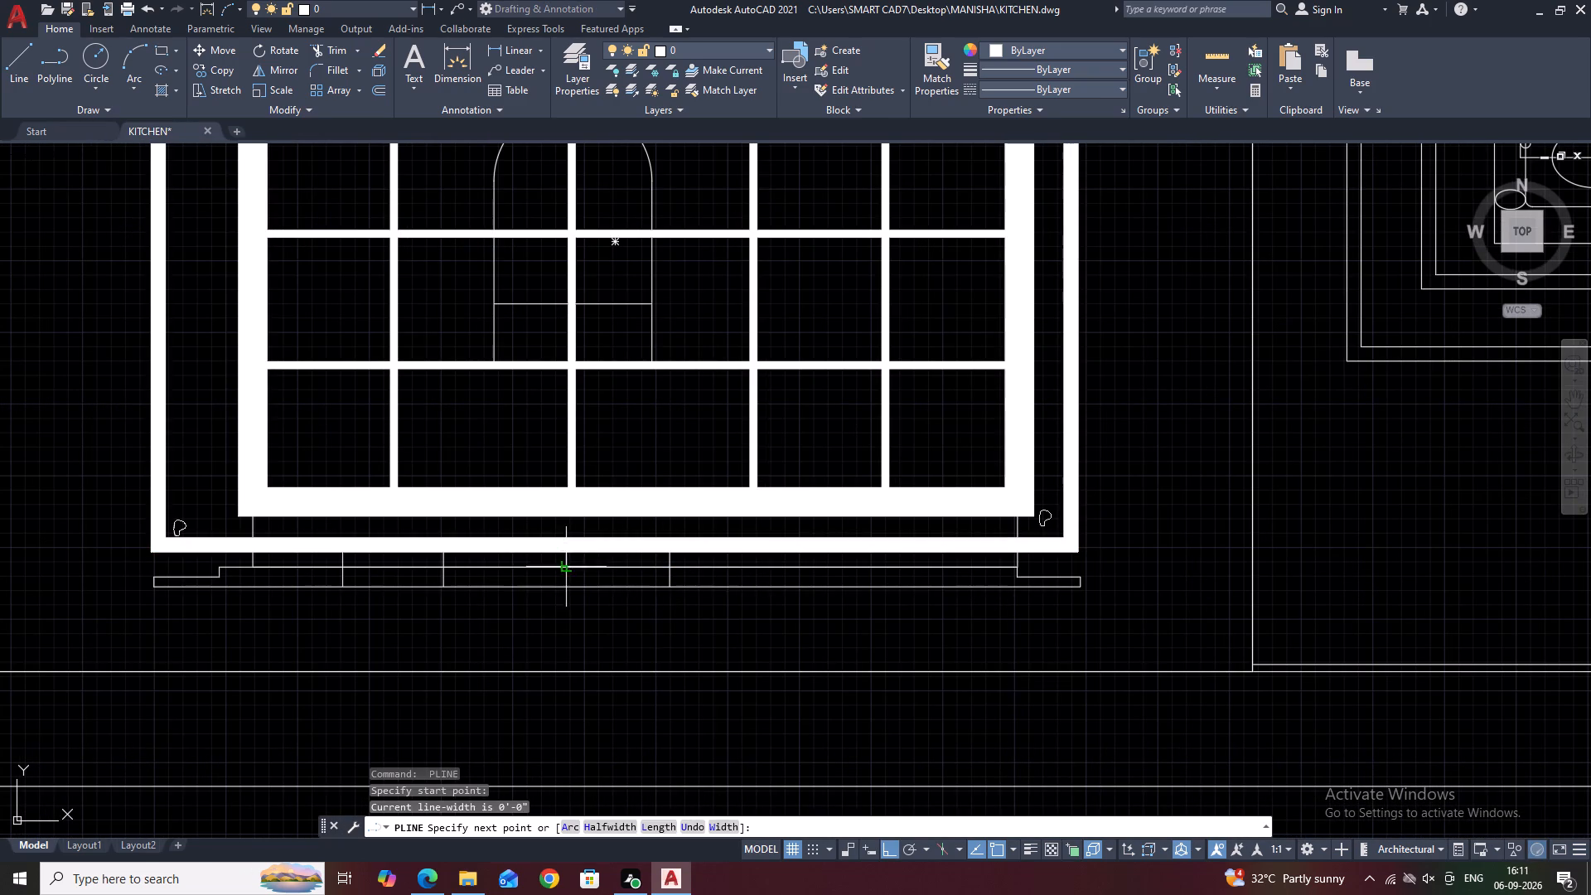
click(567, 586)
key(space)
key(space)
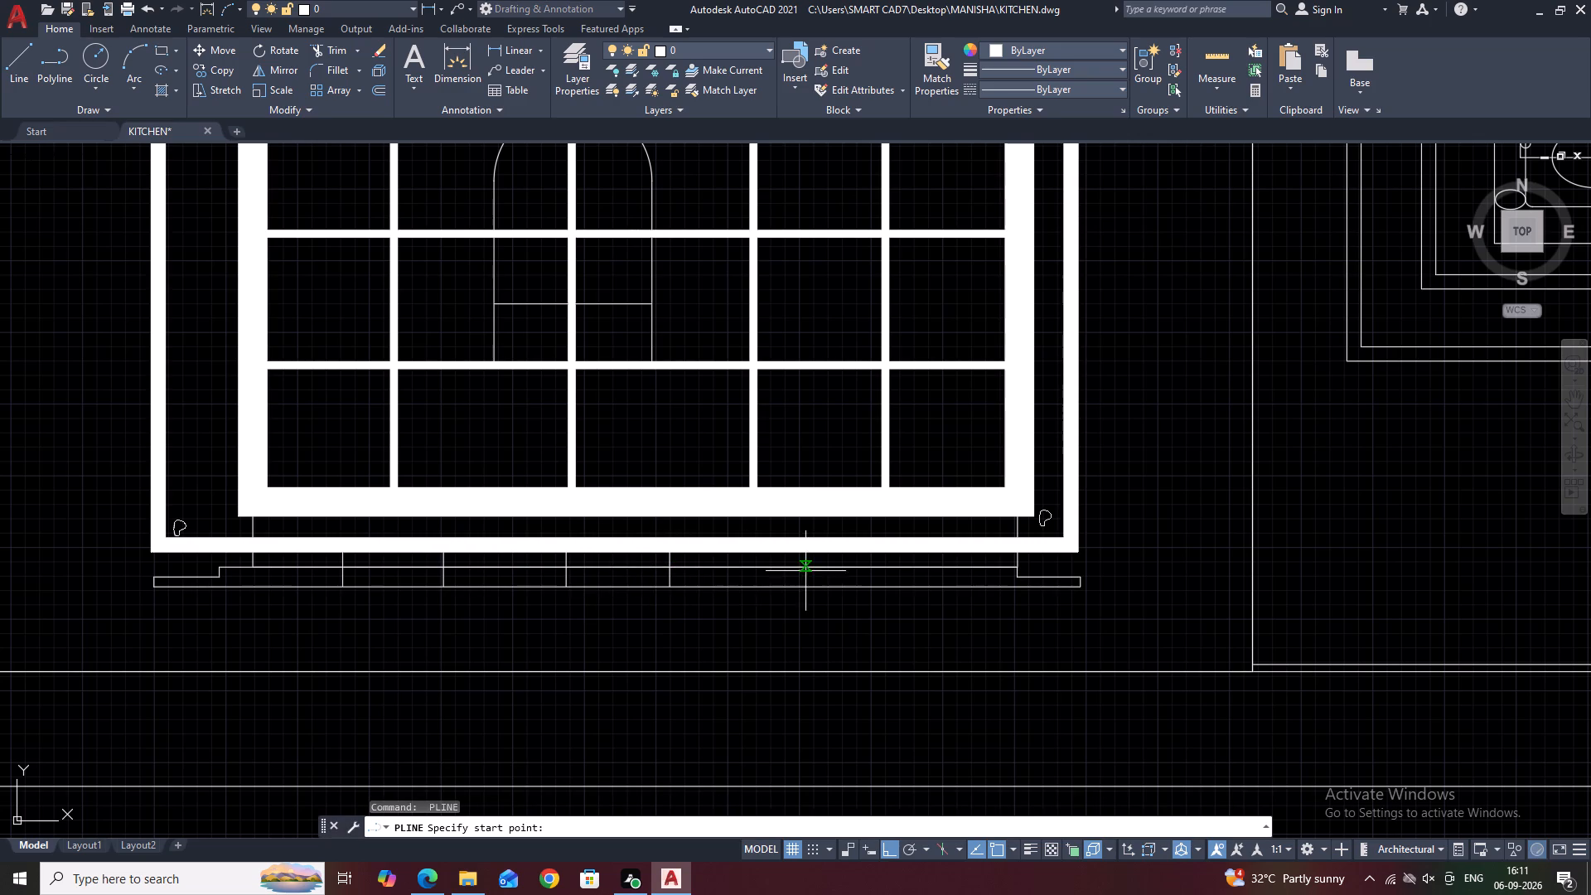
click(808, 550)
click(806, 590)
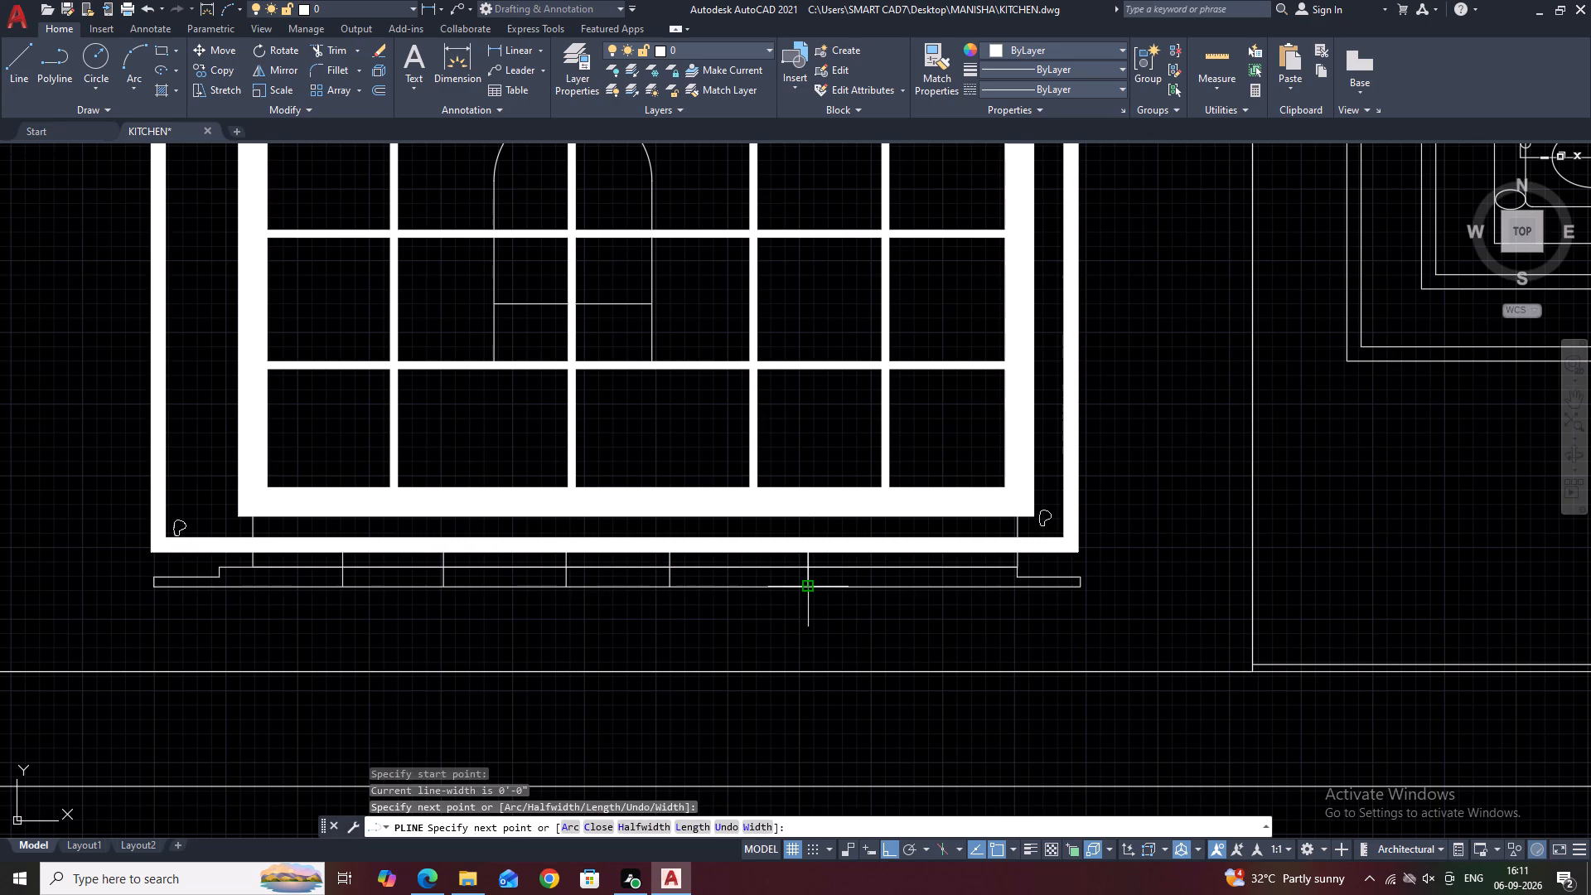
key(space)
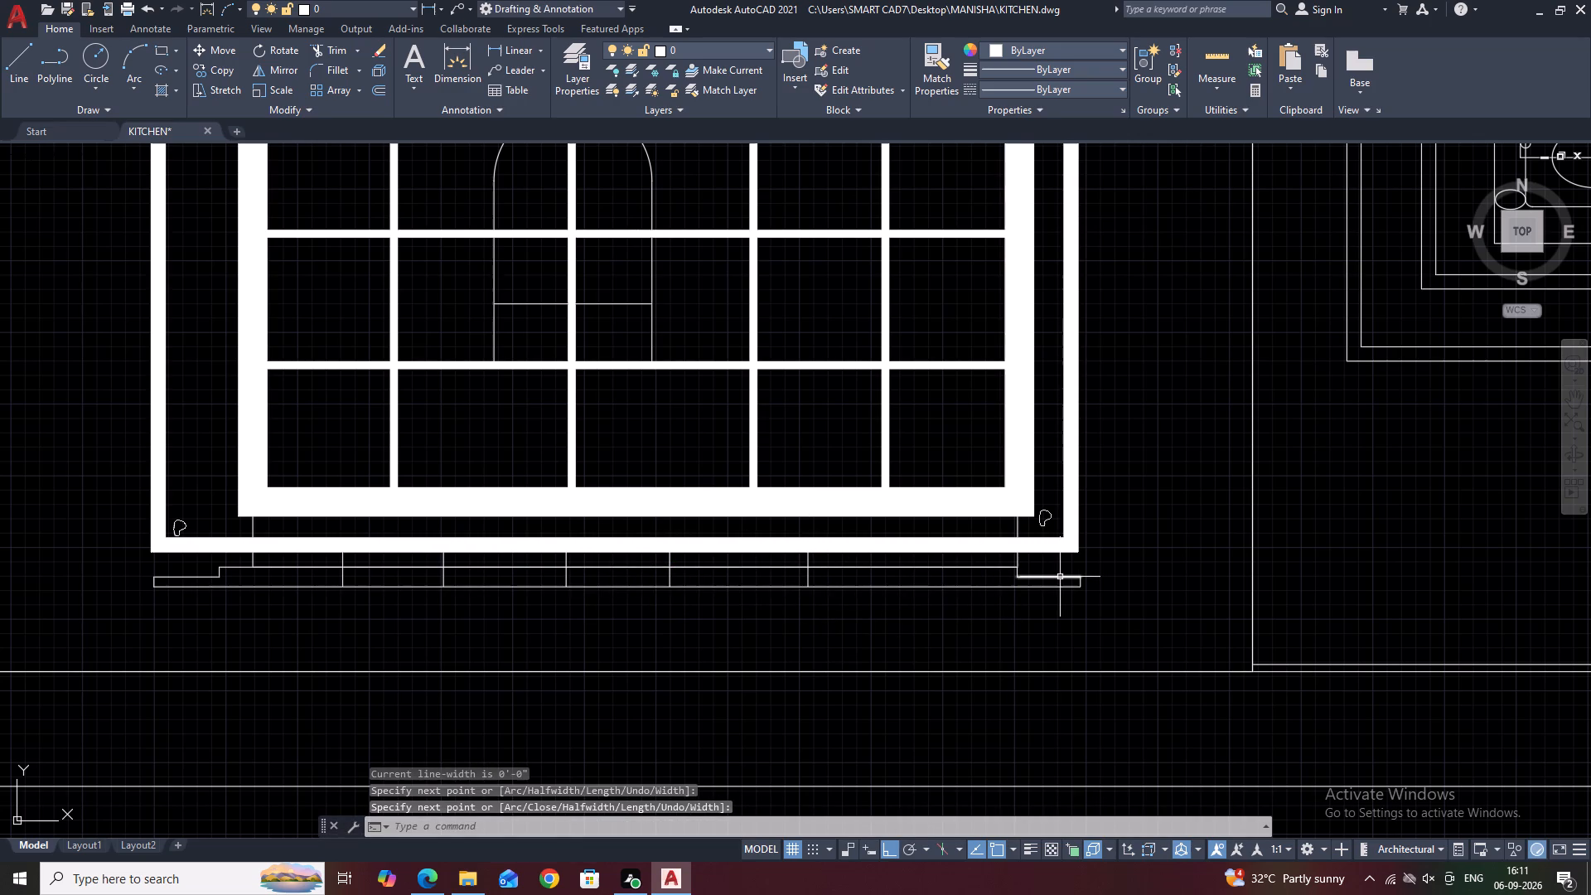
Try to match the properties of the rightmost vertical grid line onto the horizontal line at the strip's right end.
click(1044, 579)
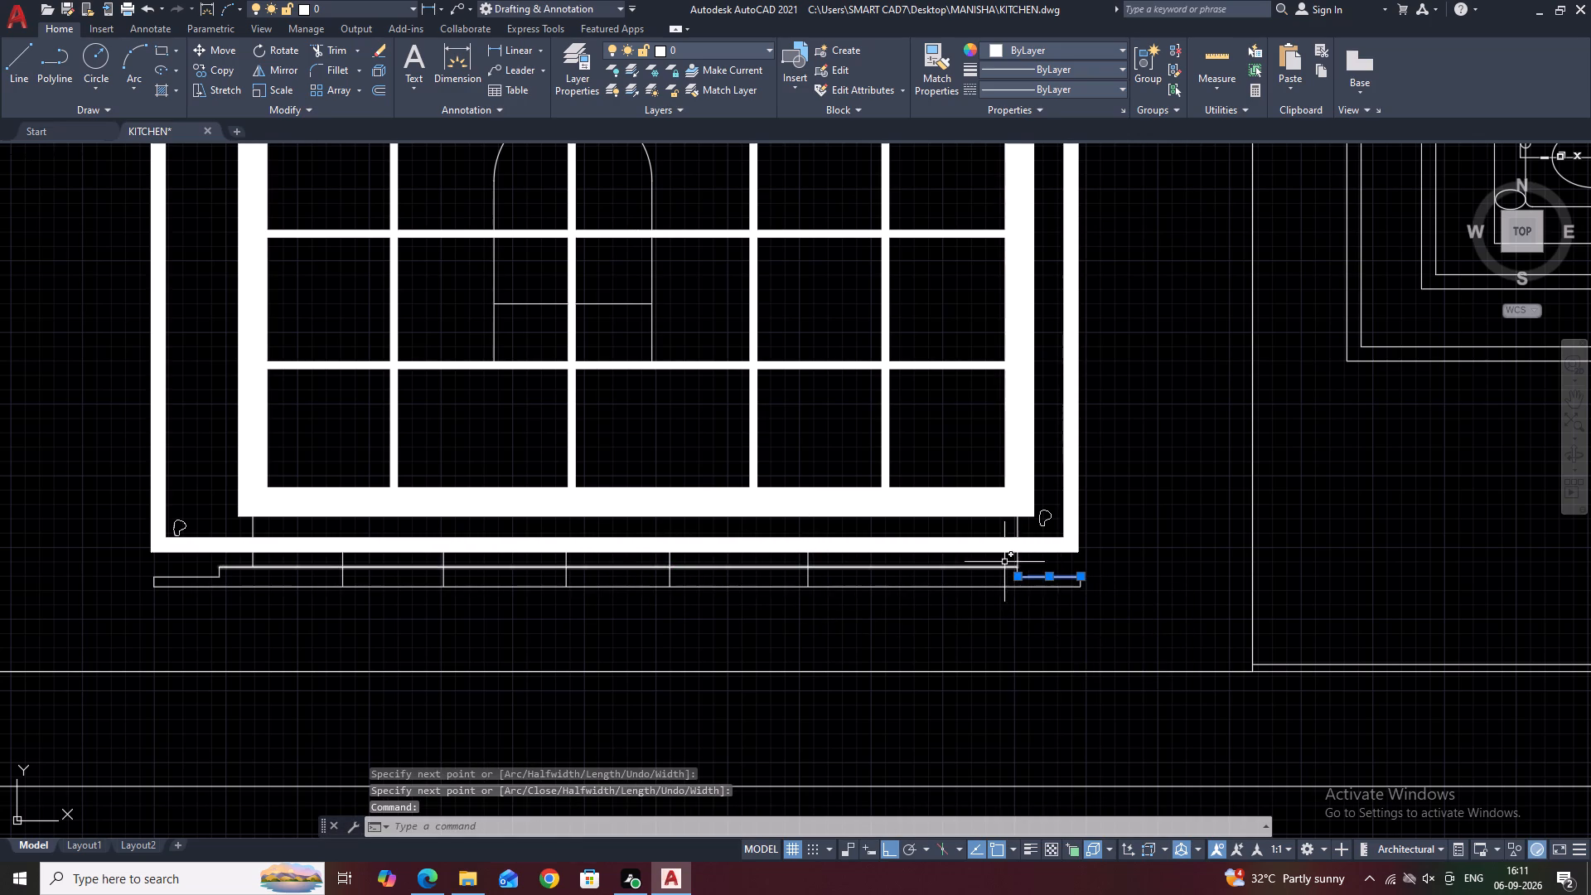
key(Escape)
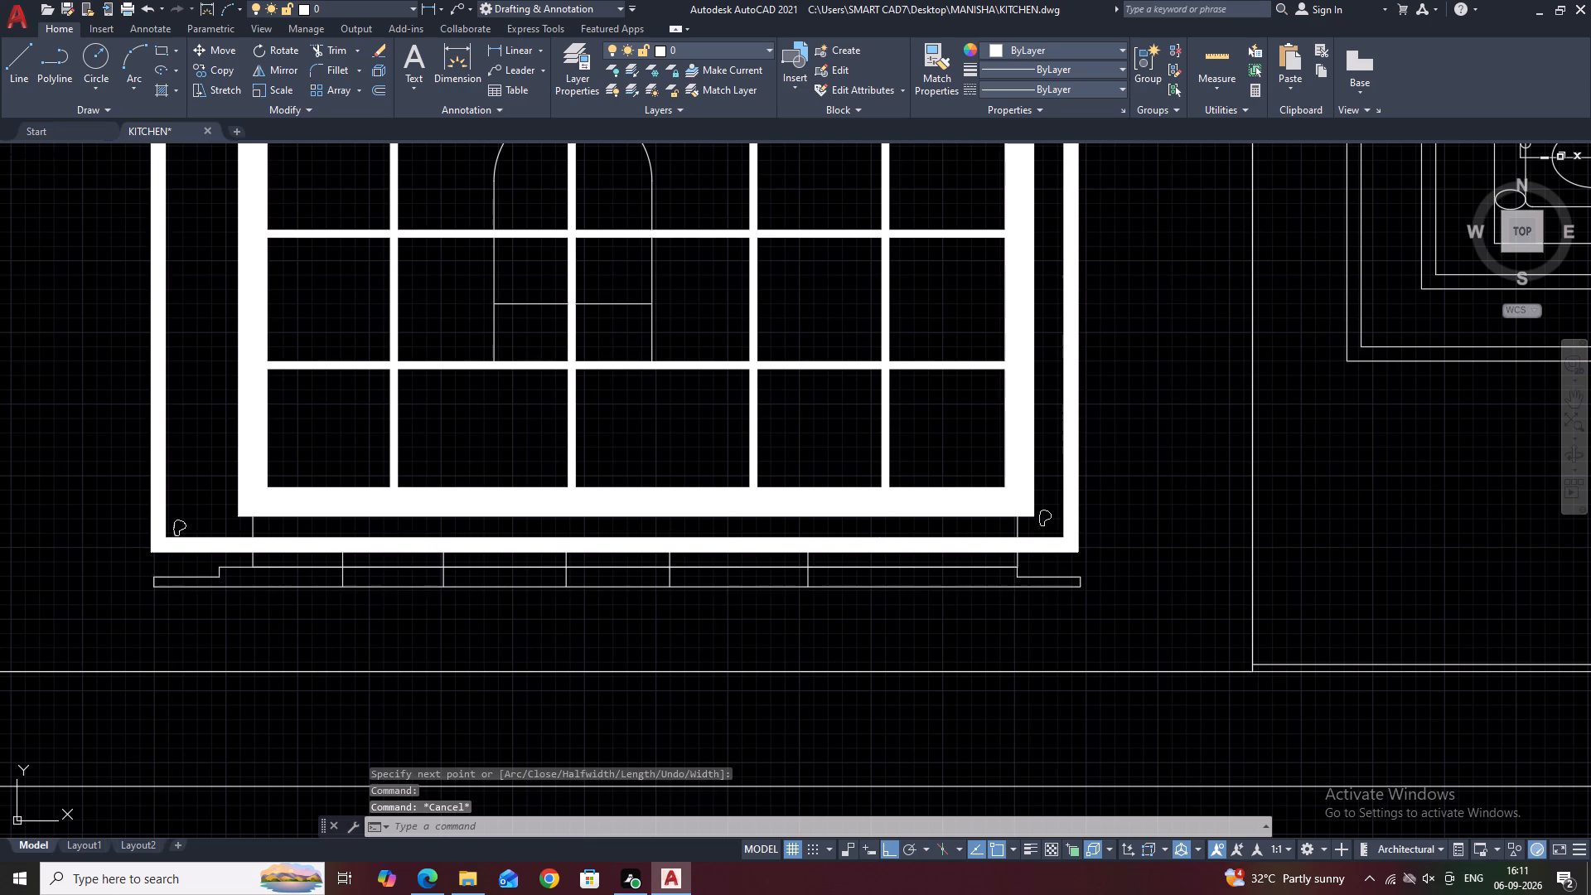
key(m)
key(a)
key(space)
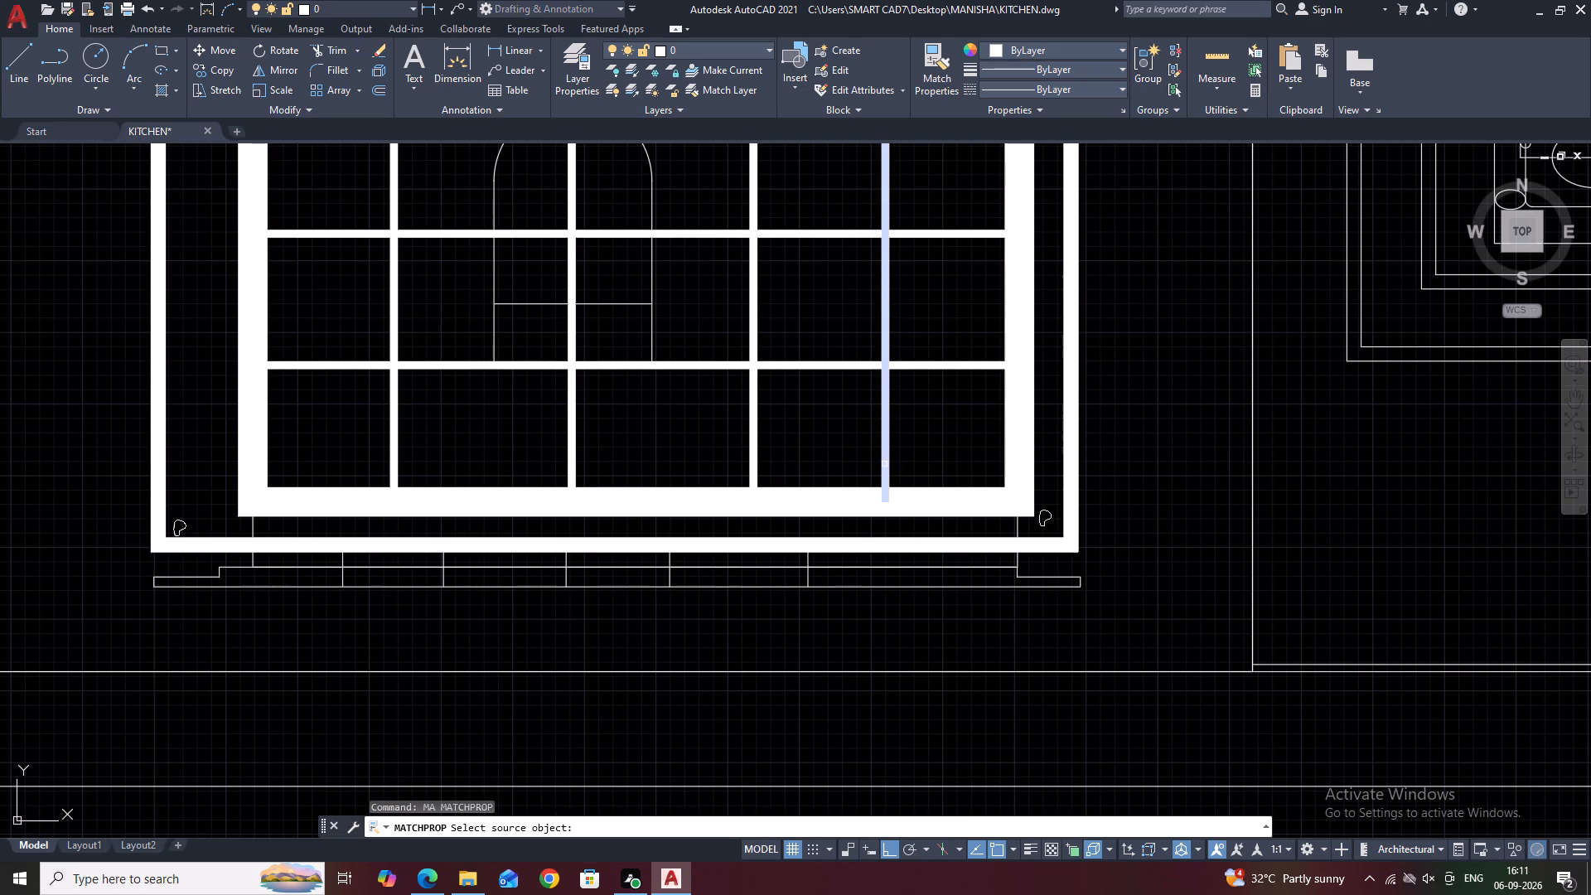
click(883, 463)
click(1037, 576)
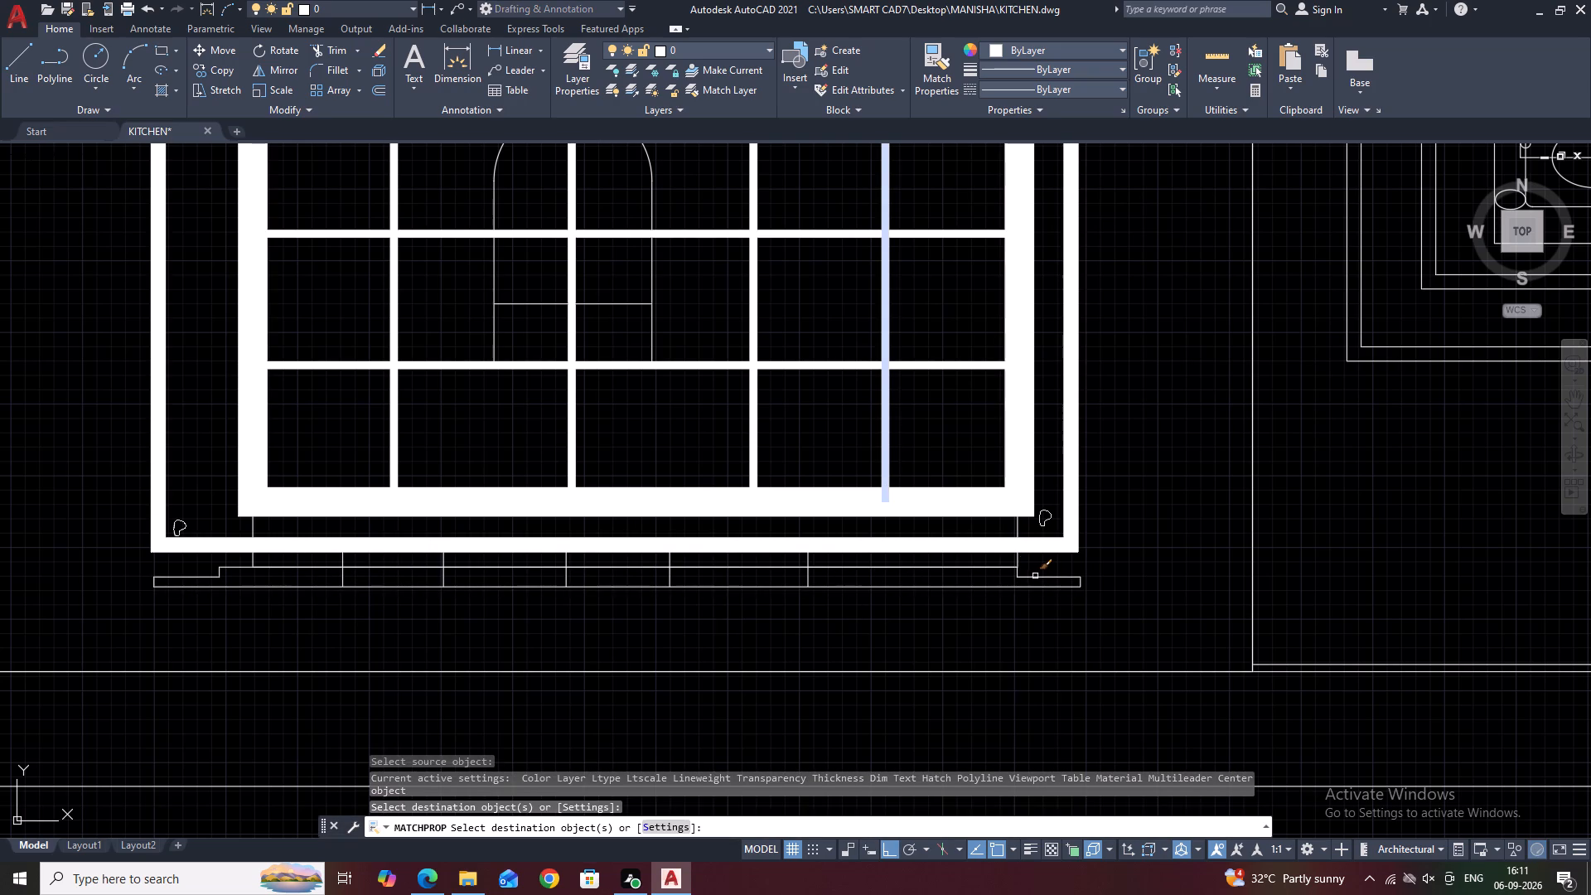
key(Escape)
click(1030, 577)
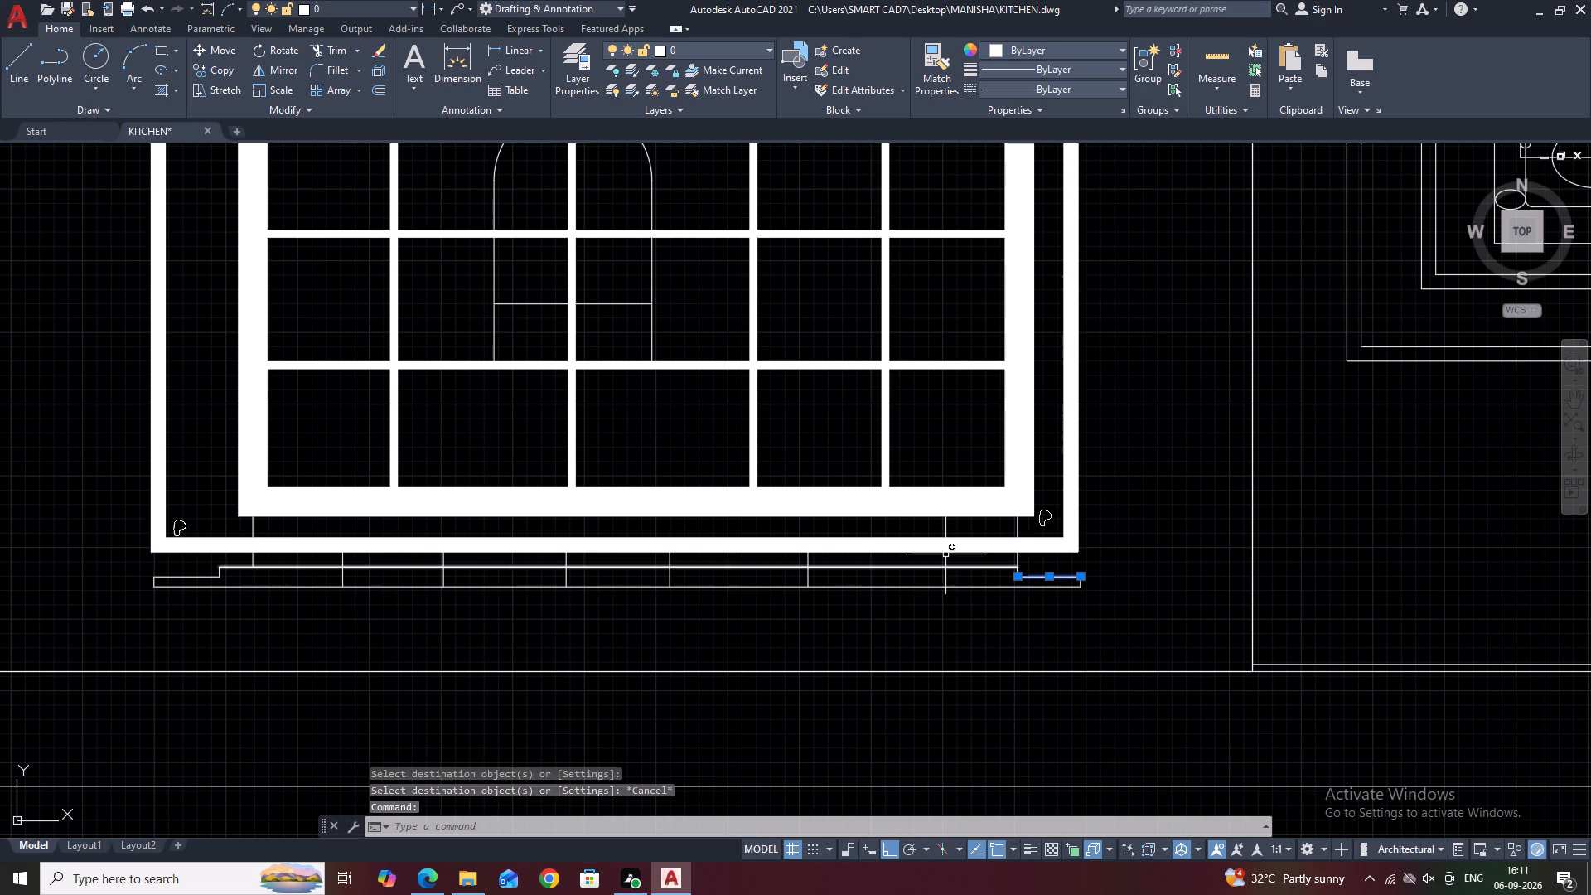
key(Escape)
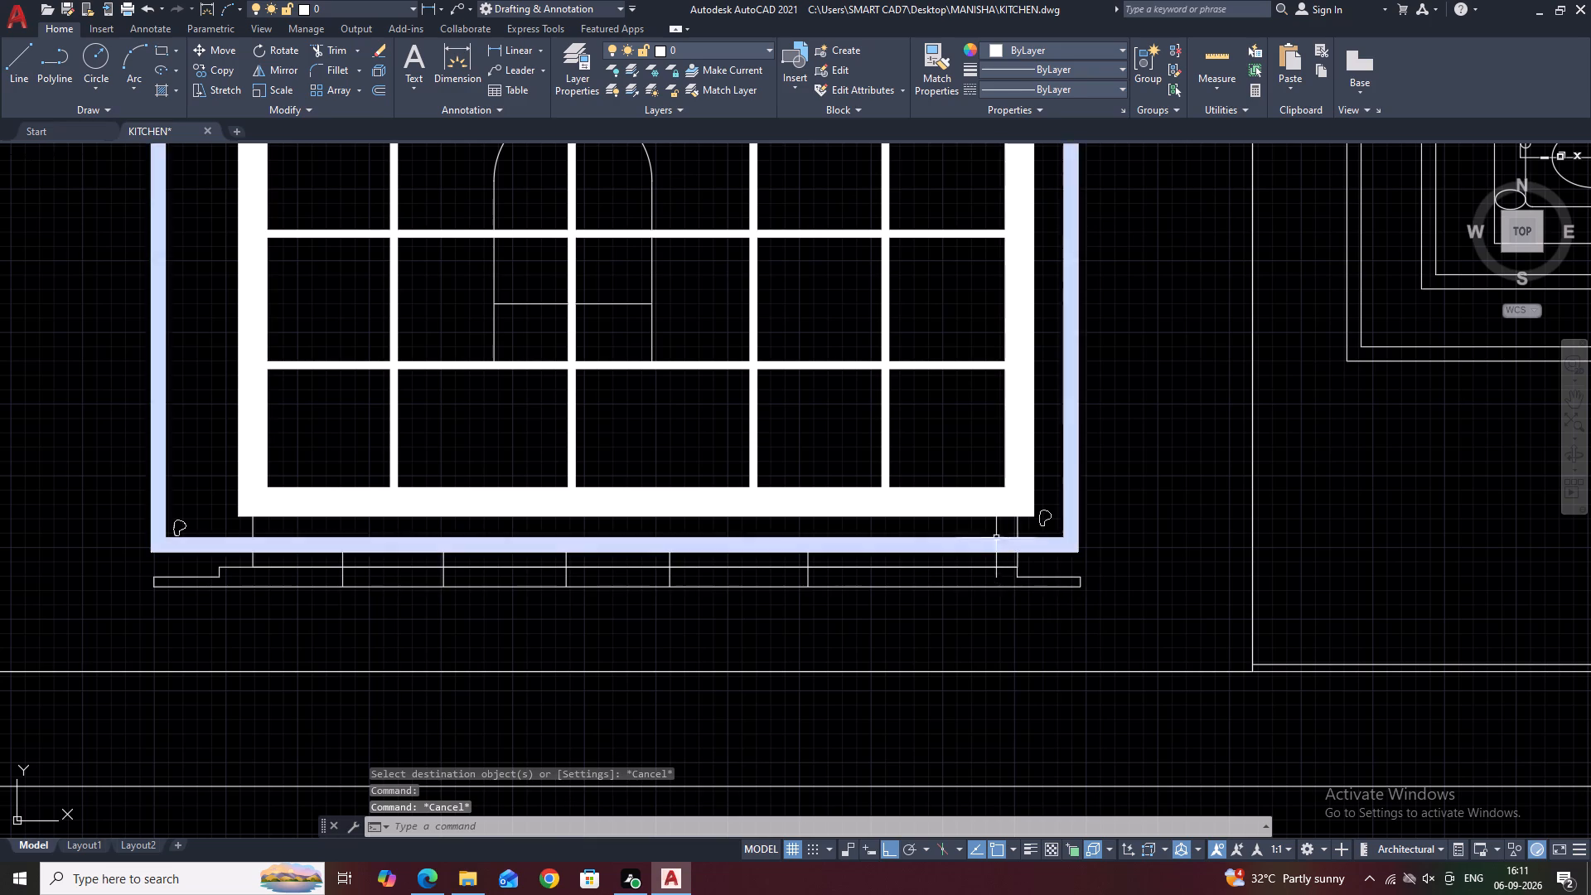
Draw a line from the outer frame's top-right corner upward, continuing into a thin strip outline about 1'-1 1/2" long with a notched left end.
scroll(980, 515, down, 3)
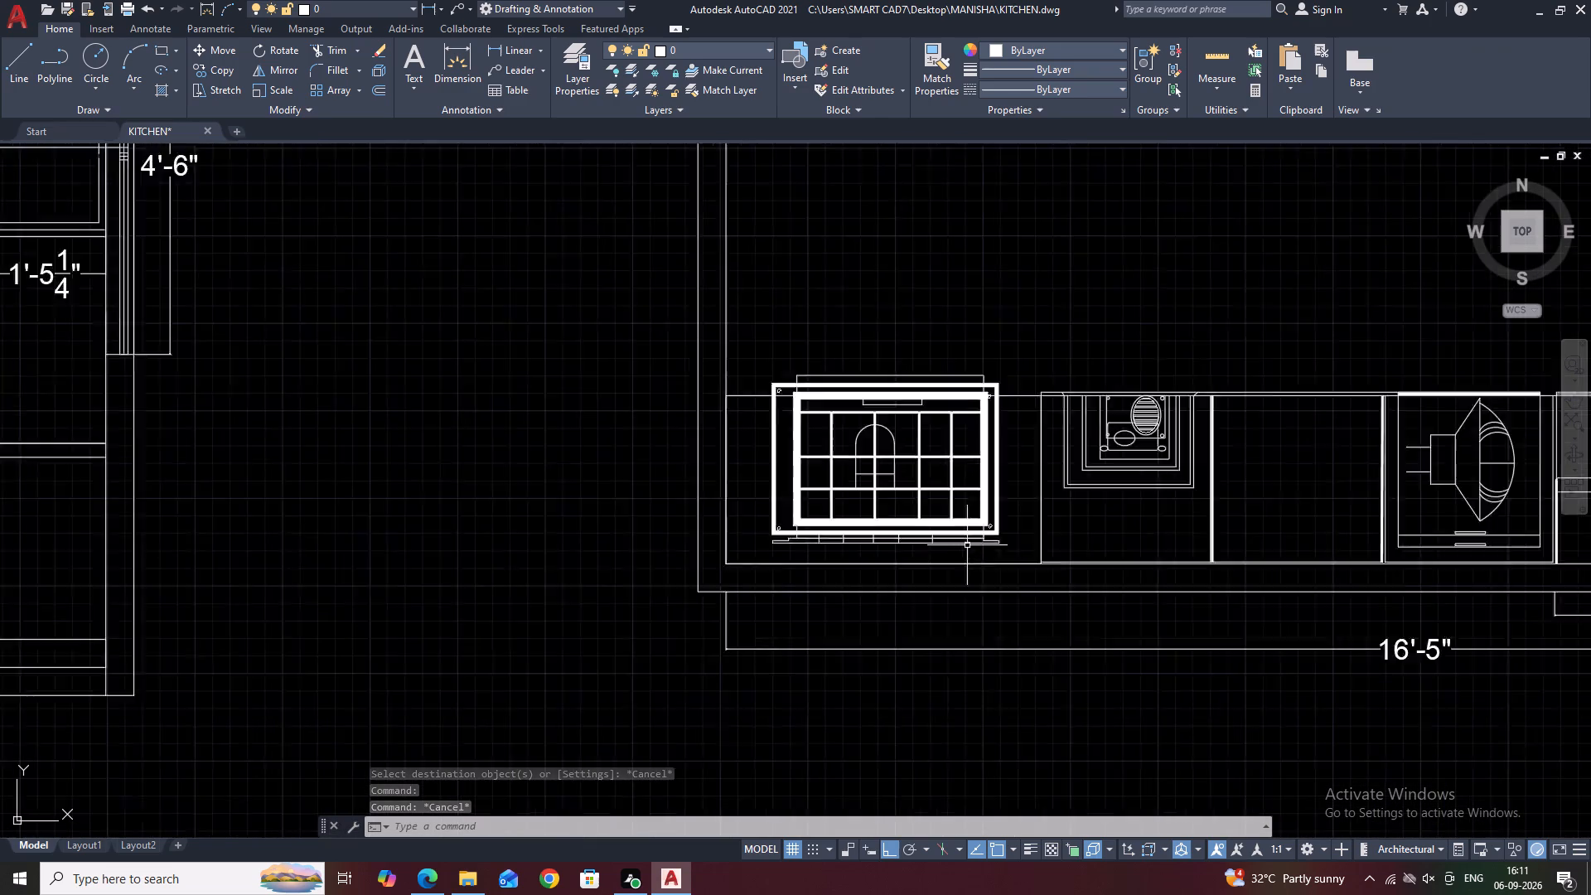
scroll(967, 545, down, 1)
middle_drag(1233, 473, 964, 556)
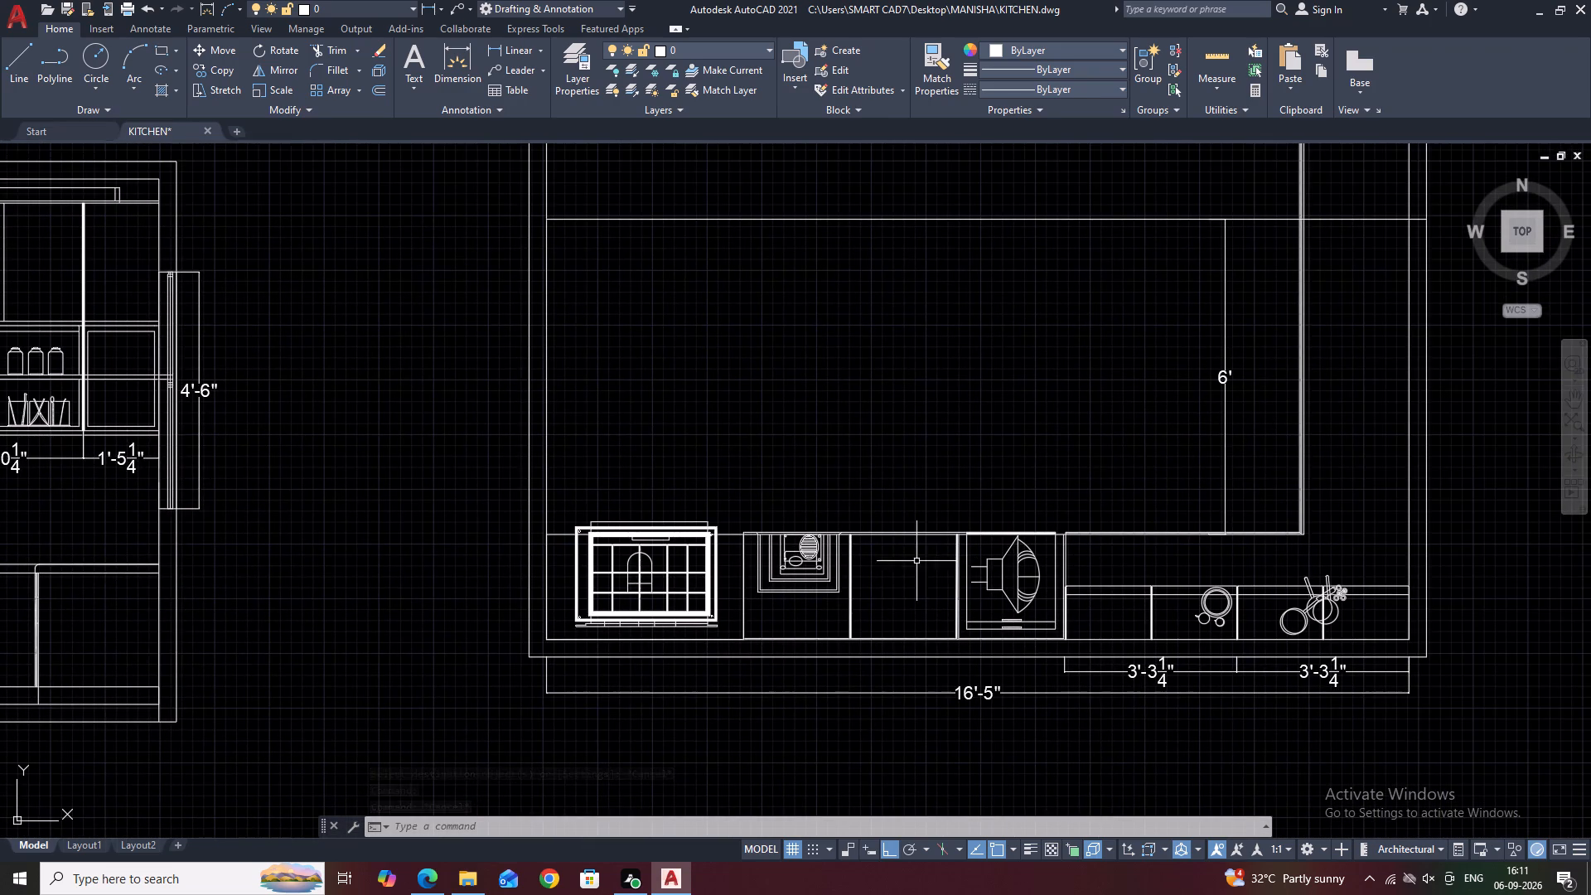
scroll(696, 538, up, 2)
middle_drag(713, 514, 777, 592)
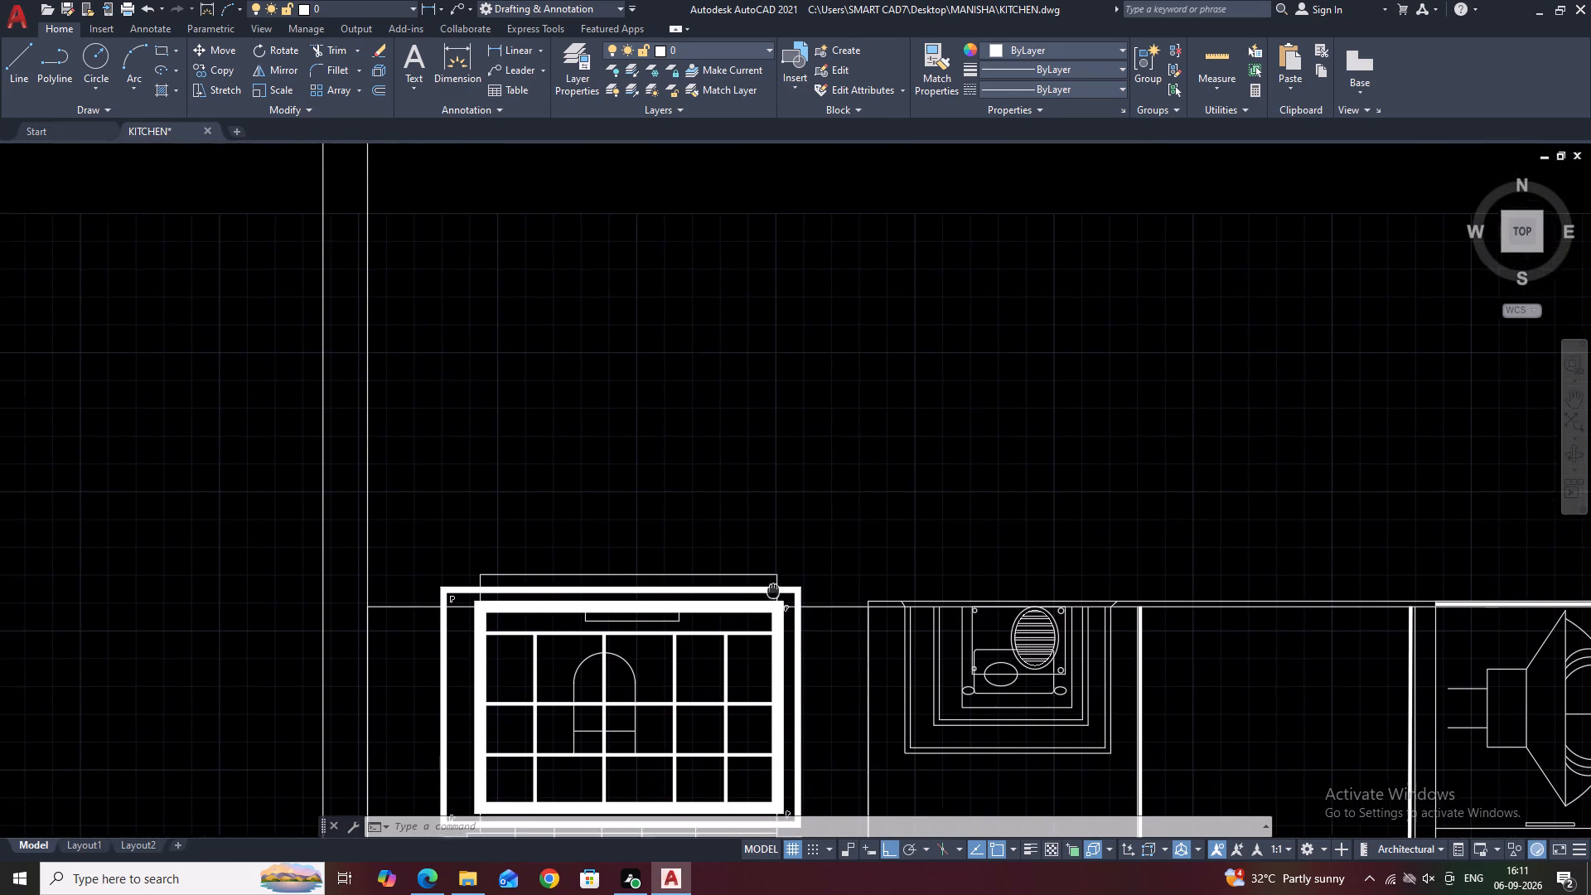
middle_drag(777, 592, 784, 595)
middle_drag(782, 533, 813, 587)
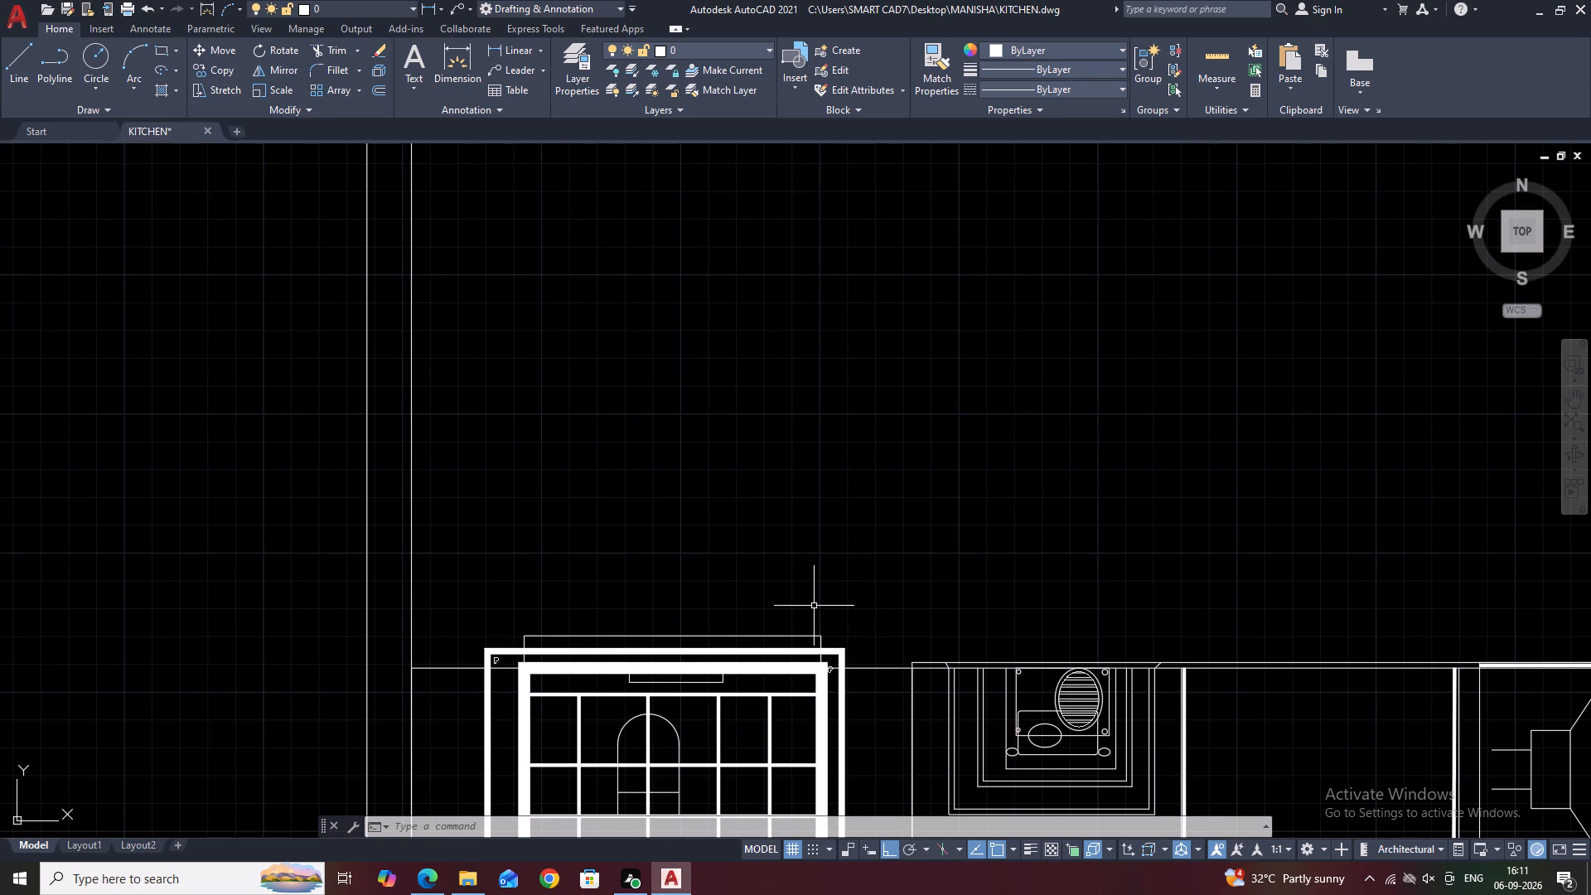
scroll(814, 622, up, 1)
middle_drag(830, 622, 841, 643)
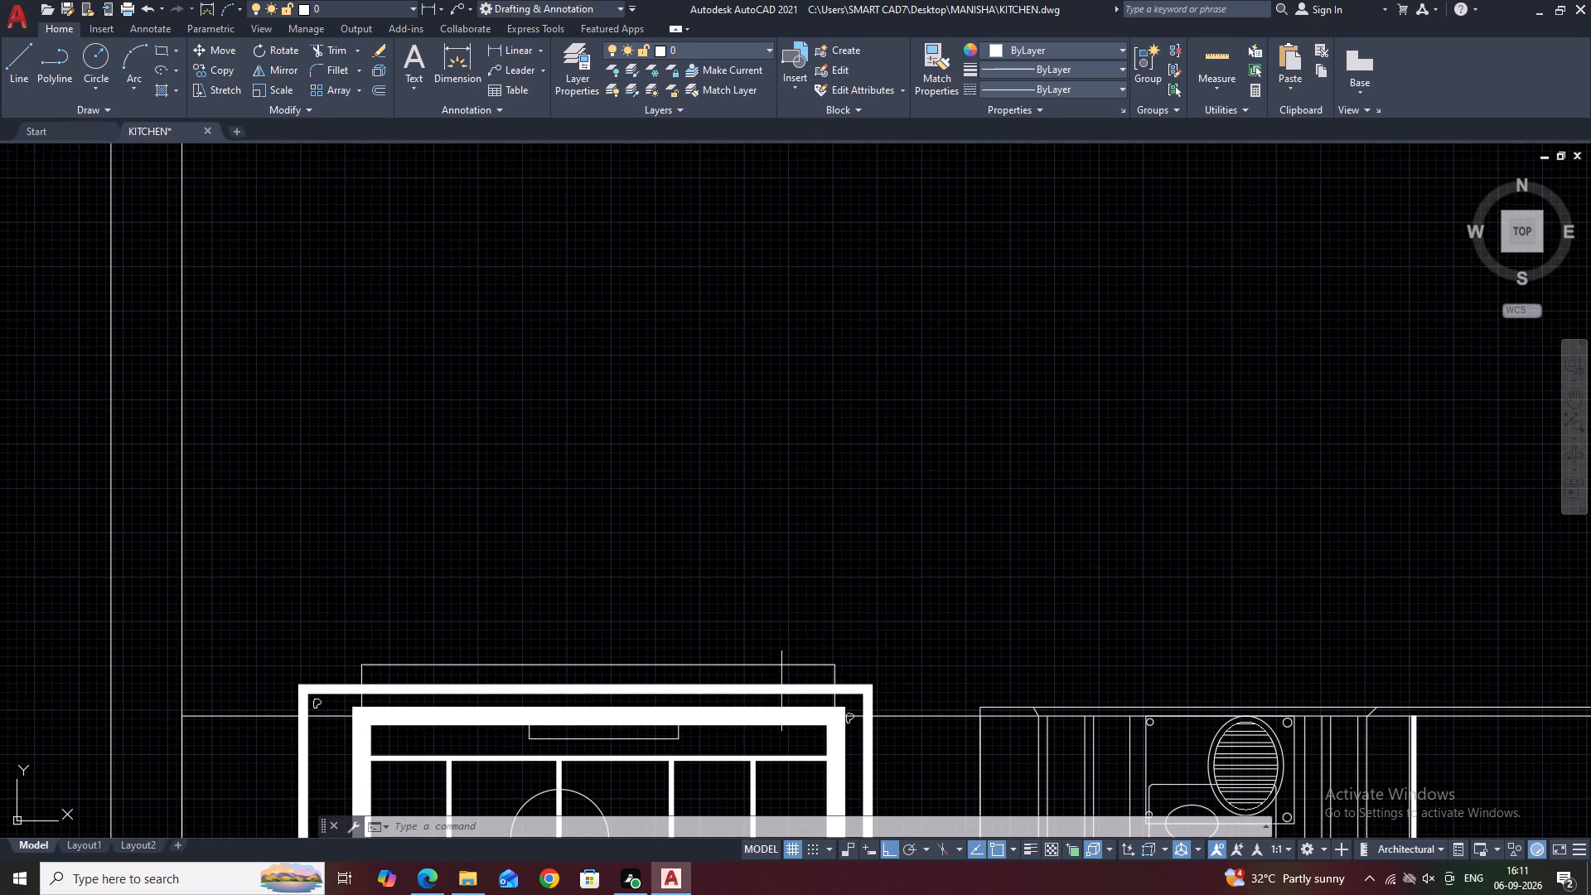
middle_drag(757, 694, 825, 560)
middle_drag(776, 598, 797, 533)
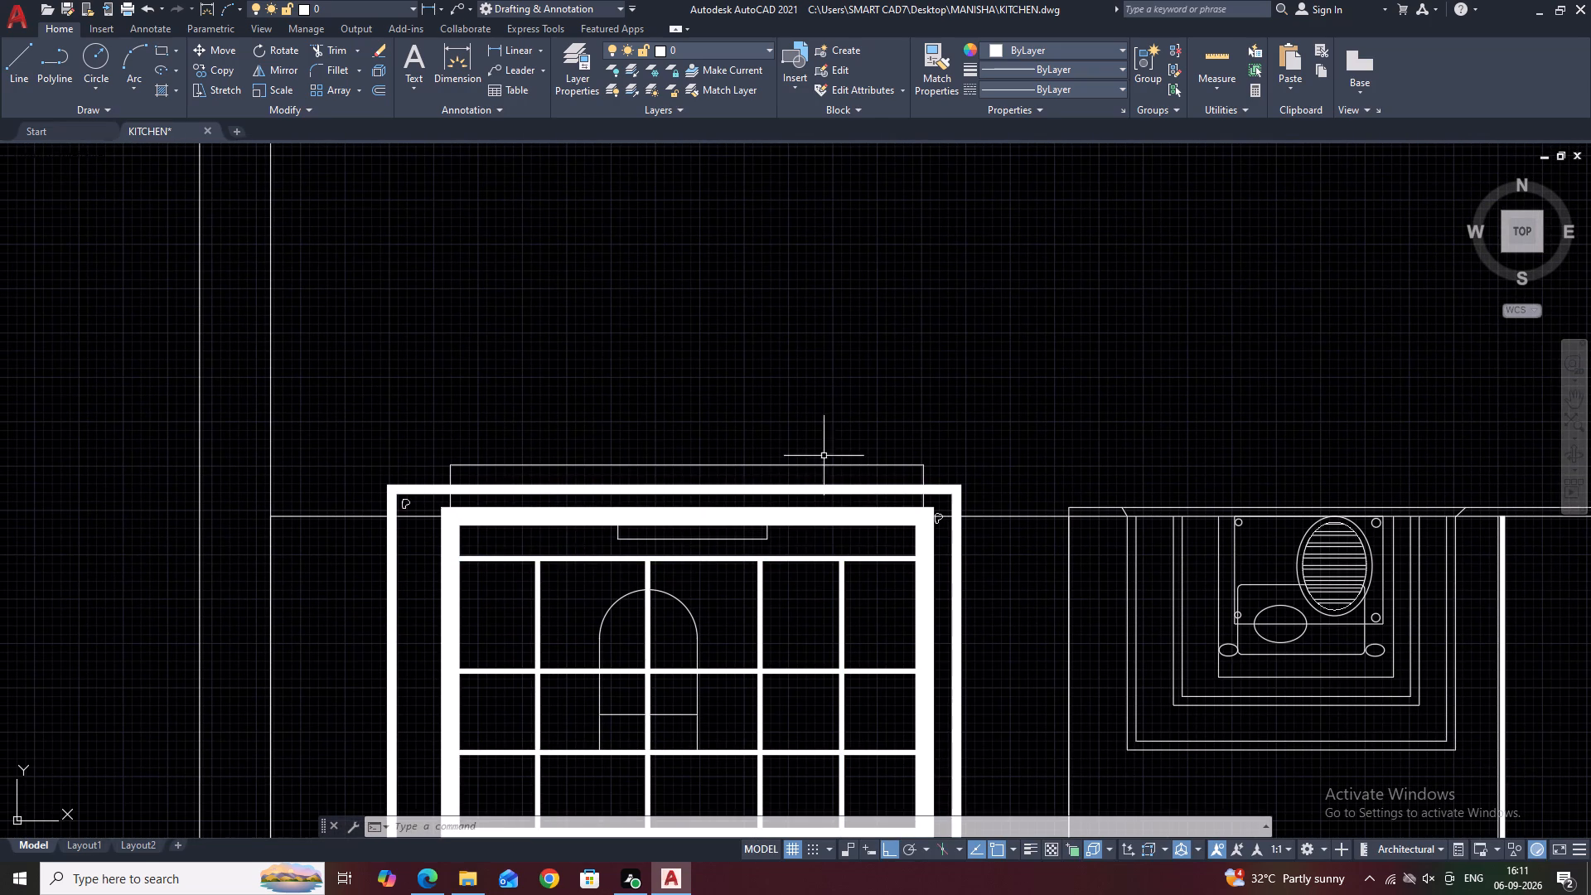
middle_drag(834, 461, 849, 519)
middle_drag(962, 510, 952, 540)
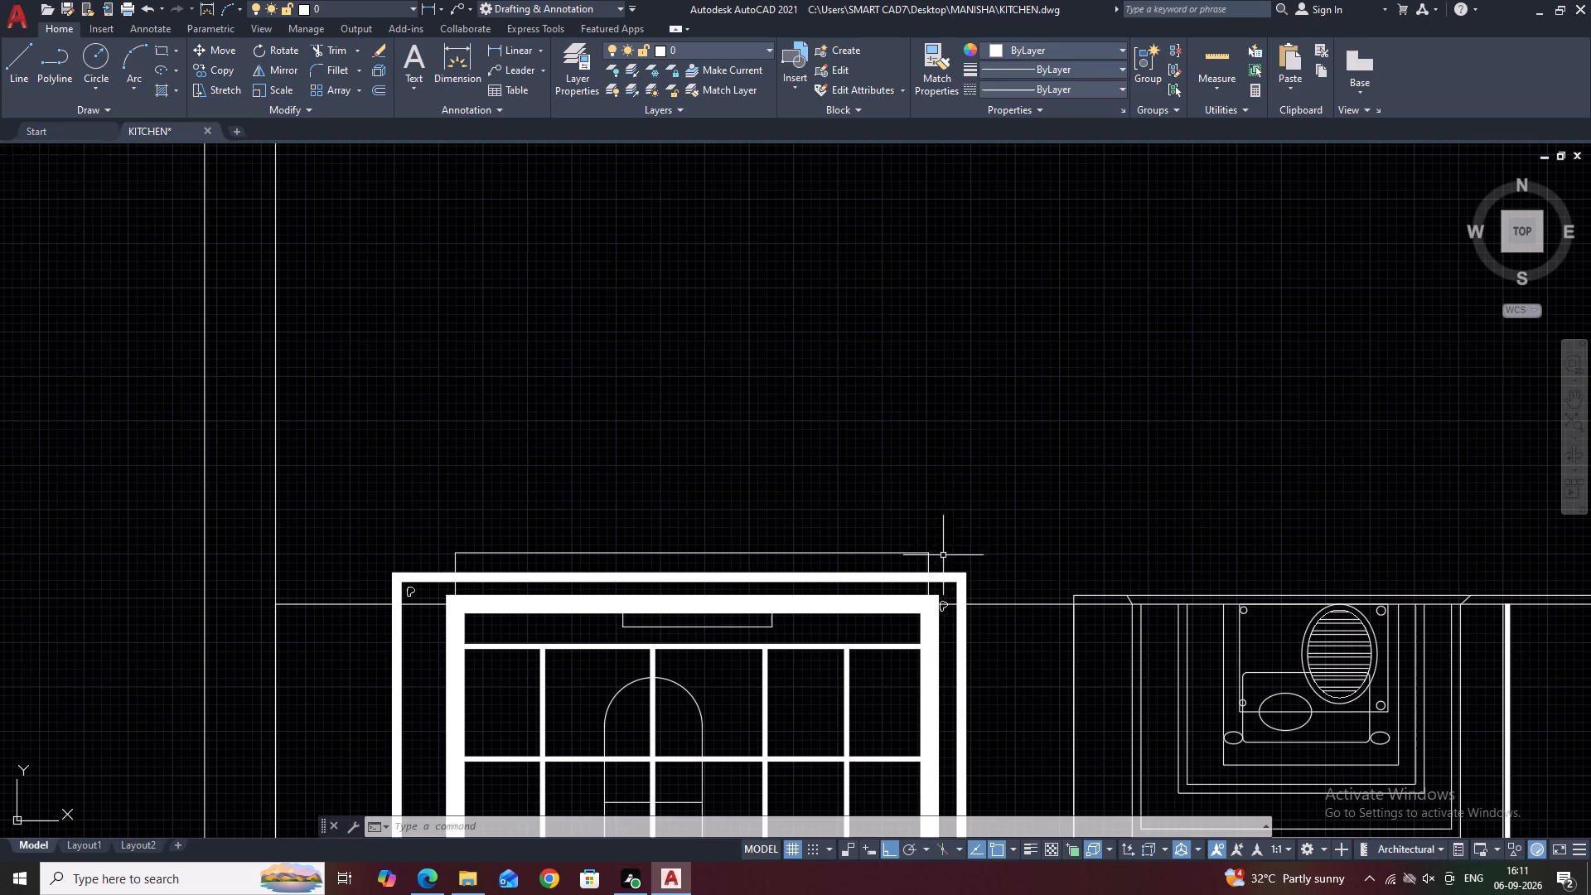
key(l)
key(space)
click(959, 575)
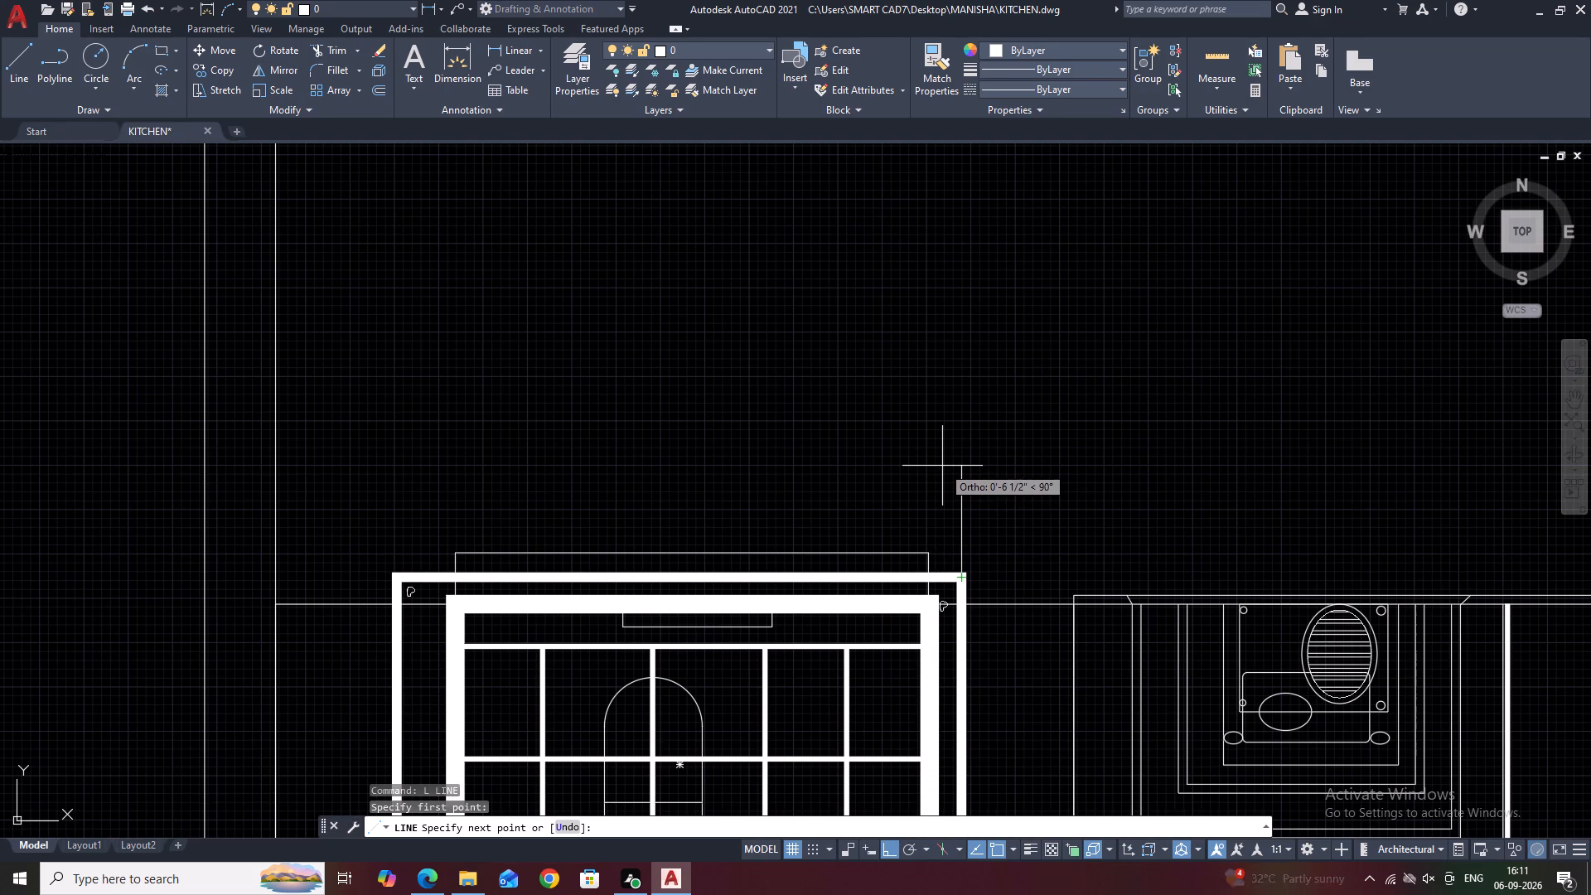
click(945, 485)
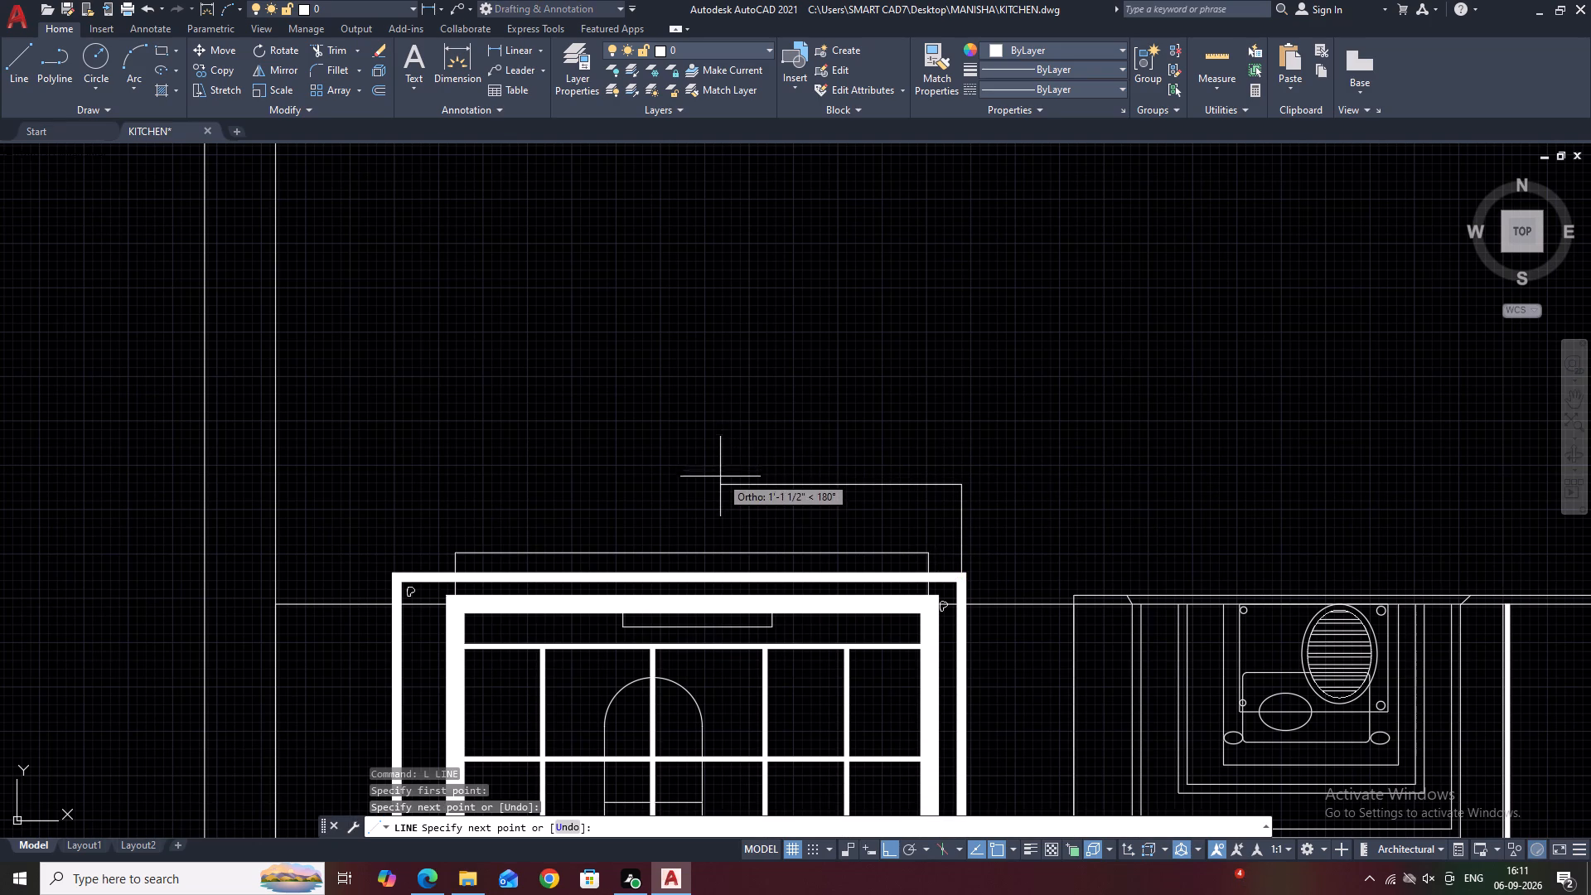
click(720, 485)
click(721, 497)
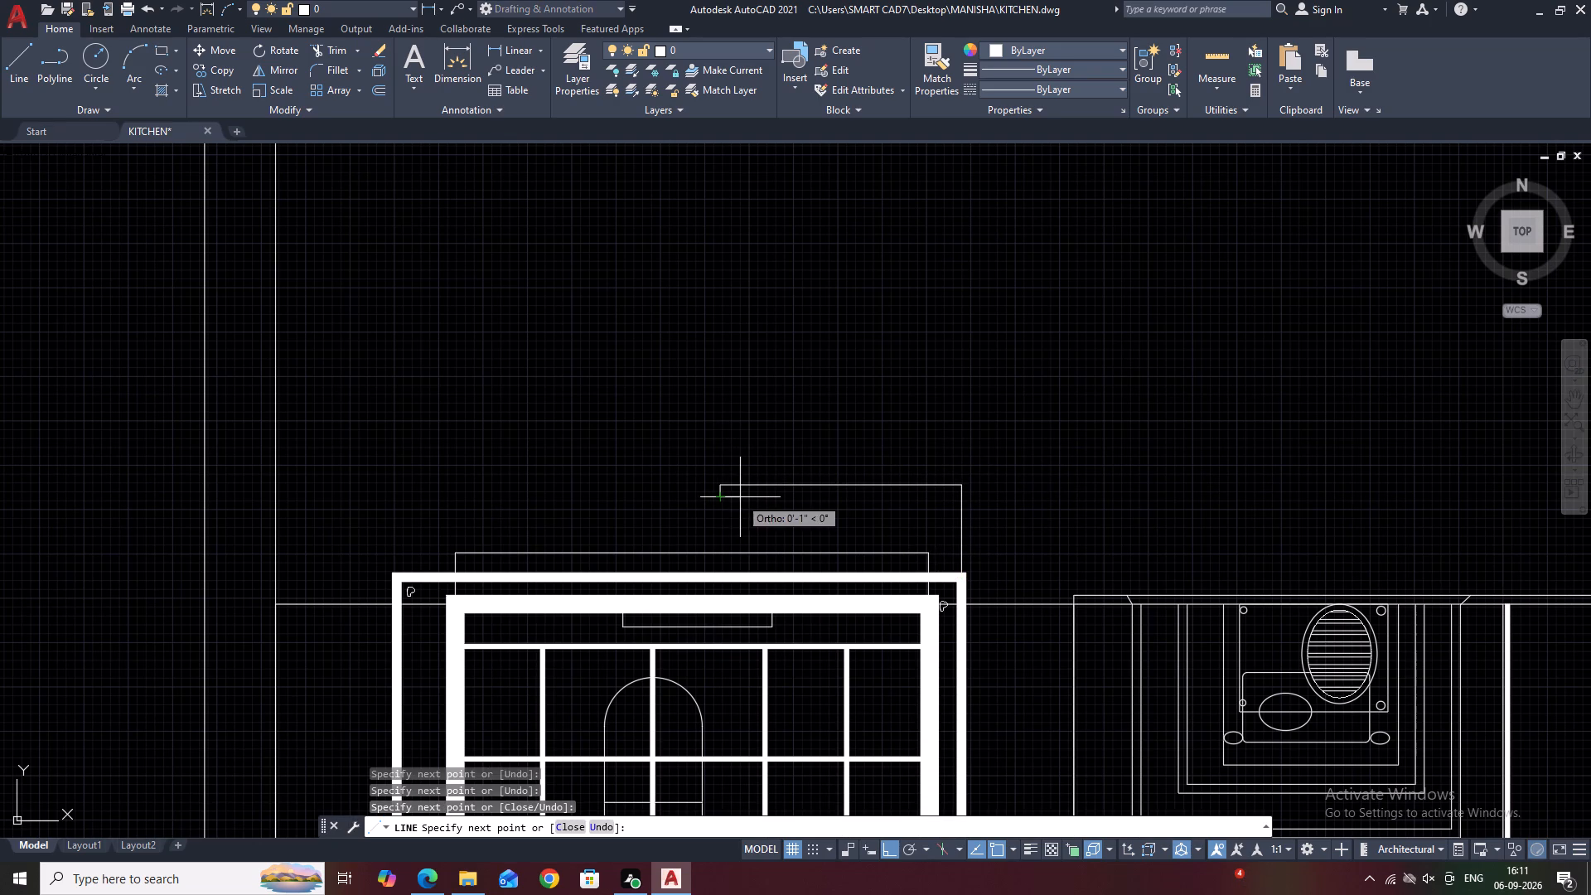
click(741, 497)
click(744, 506)
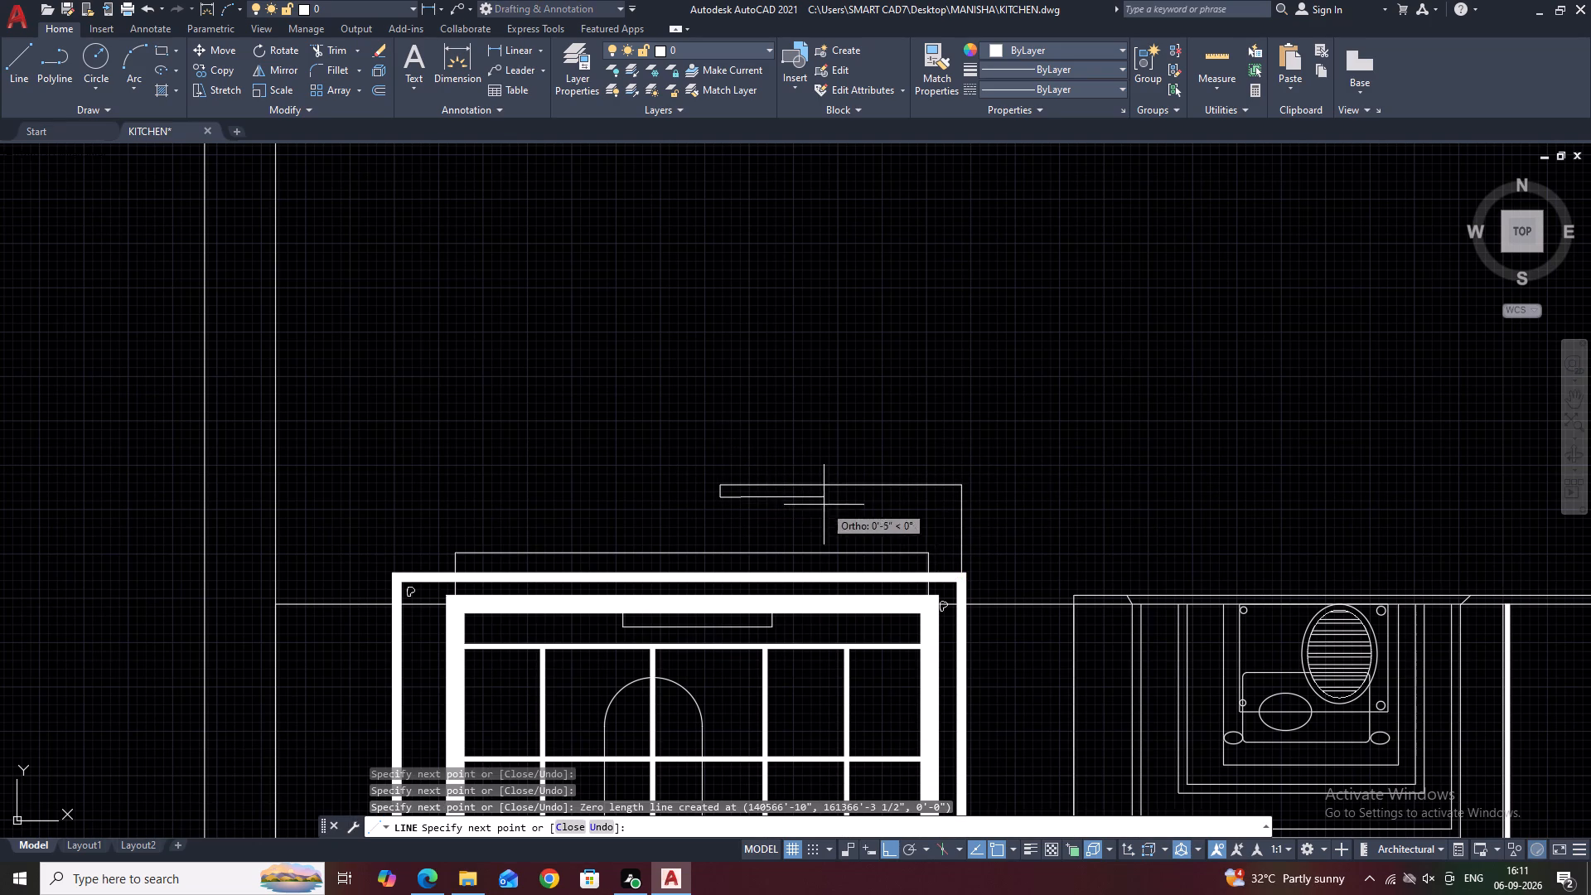
scroll(731, 505, up, 4)
key(ctrl+z)
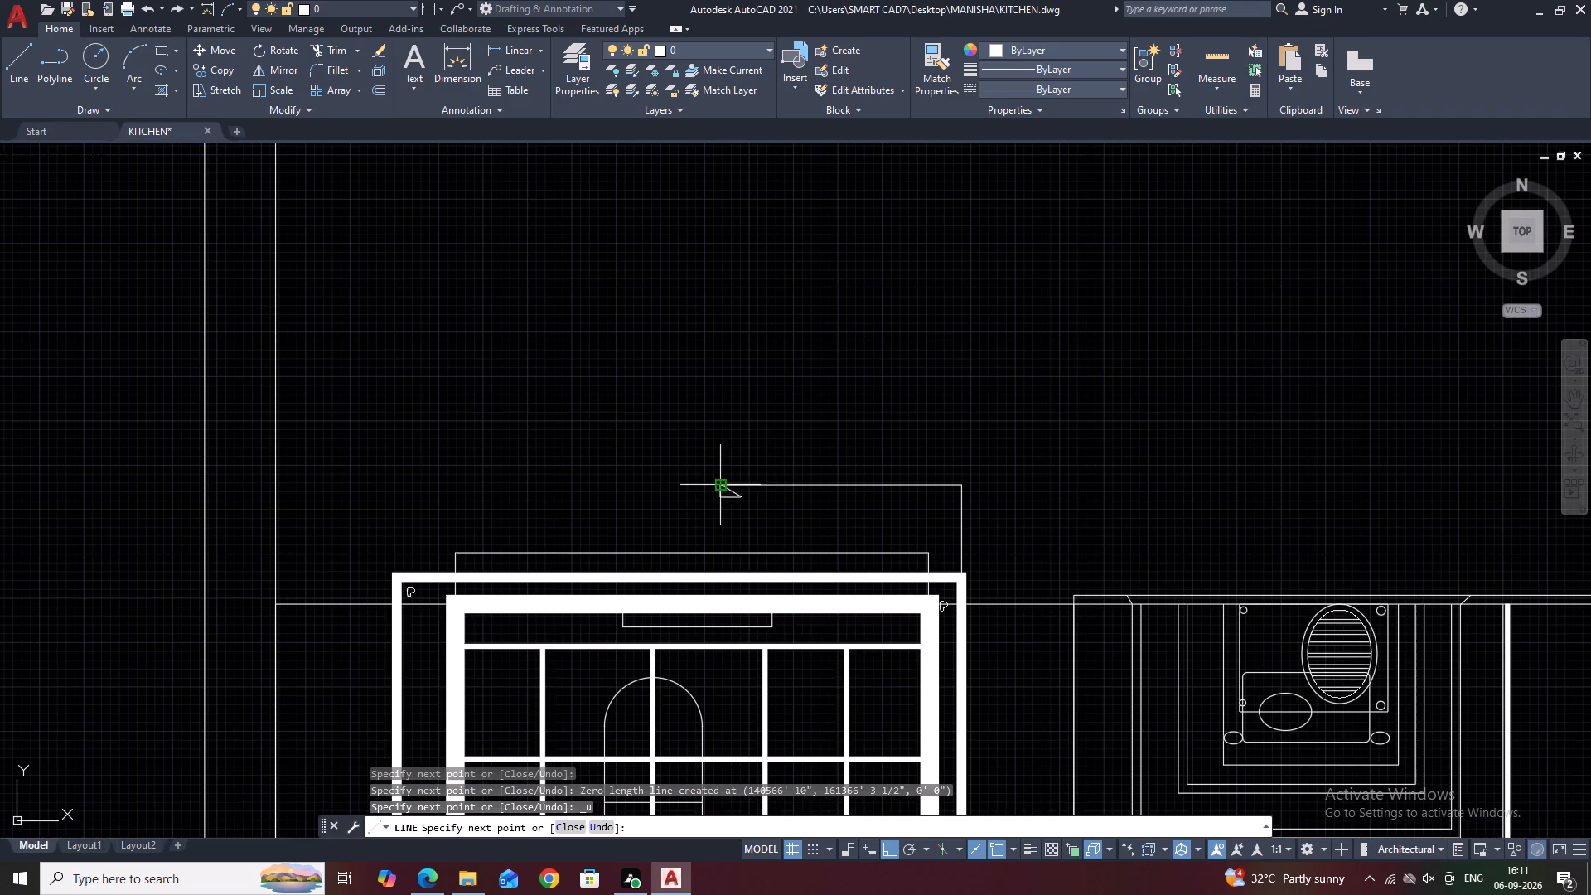
scroll(723, 512, up, 4)
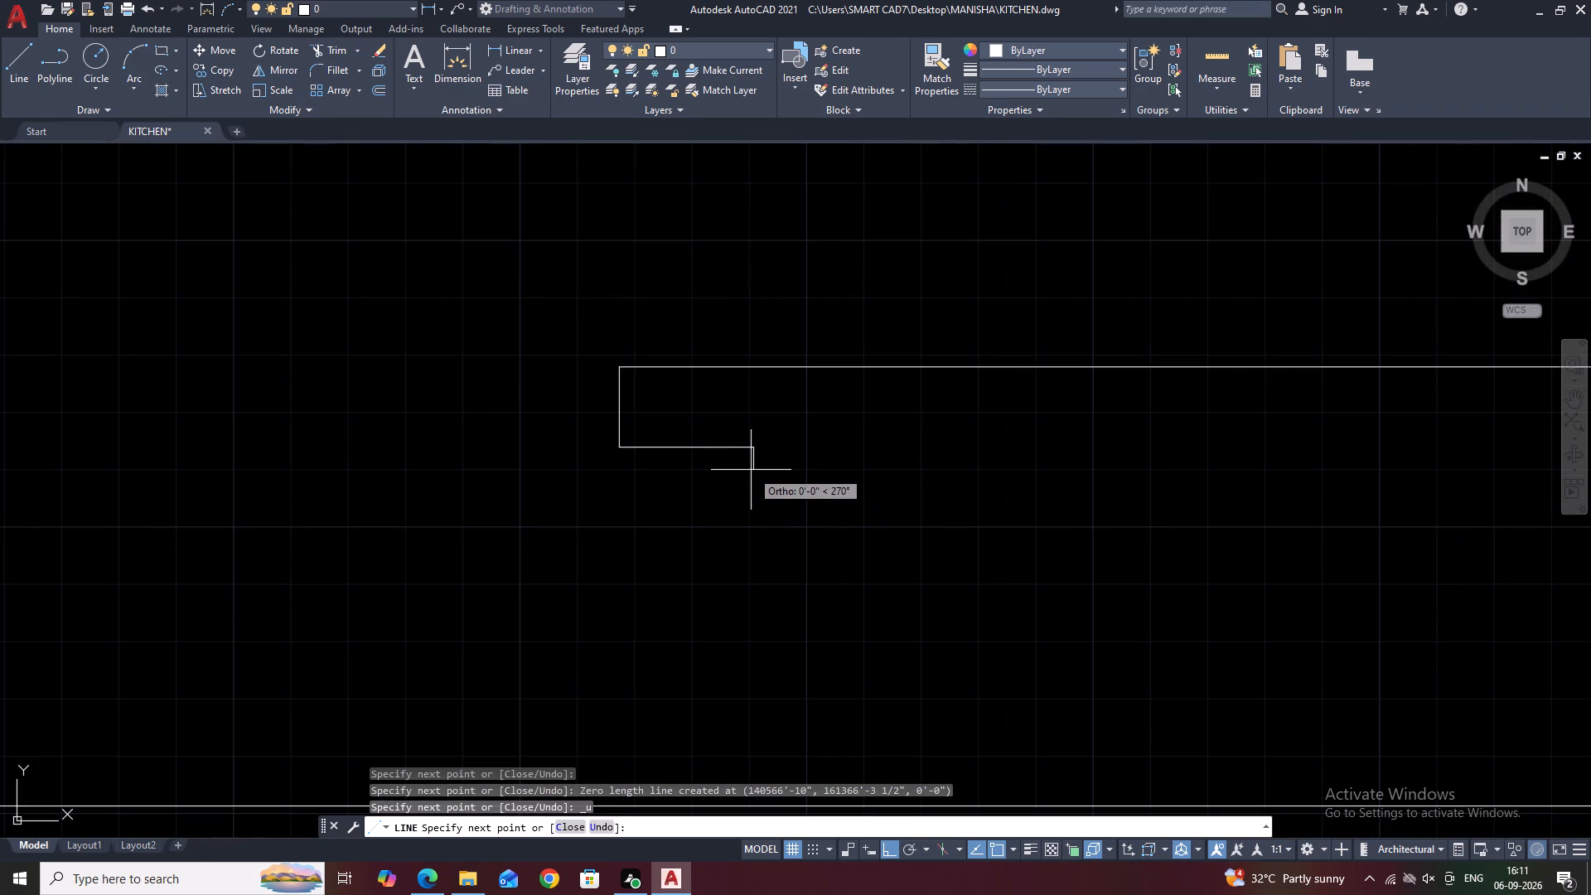
click(751, 472)
scroll(772, 484, down, 3)
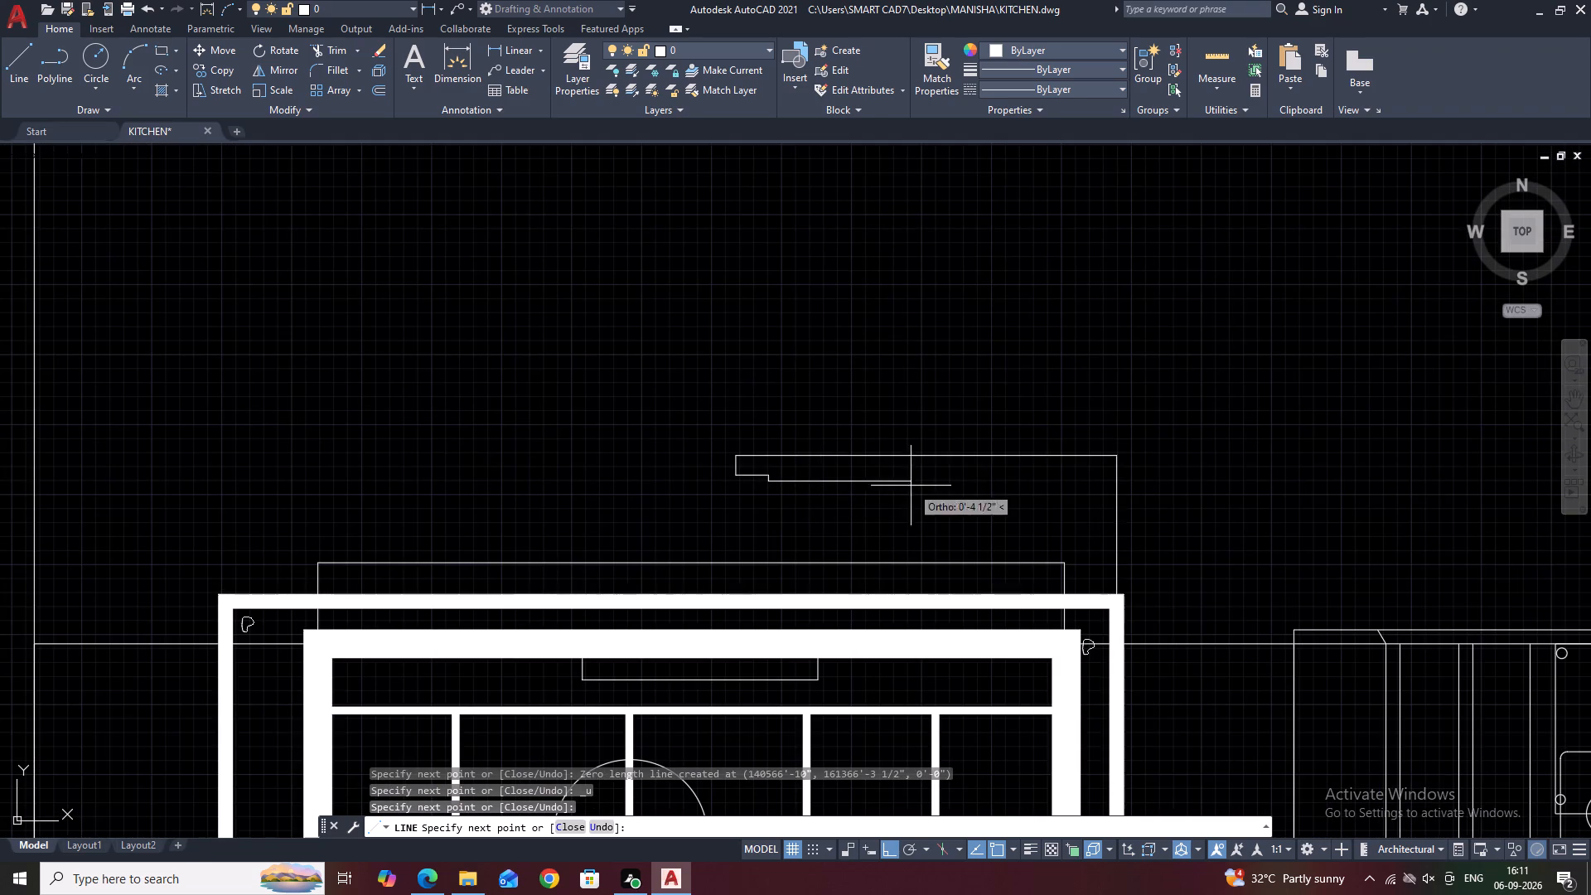
click(1114, 483)
key(Escape)
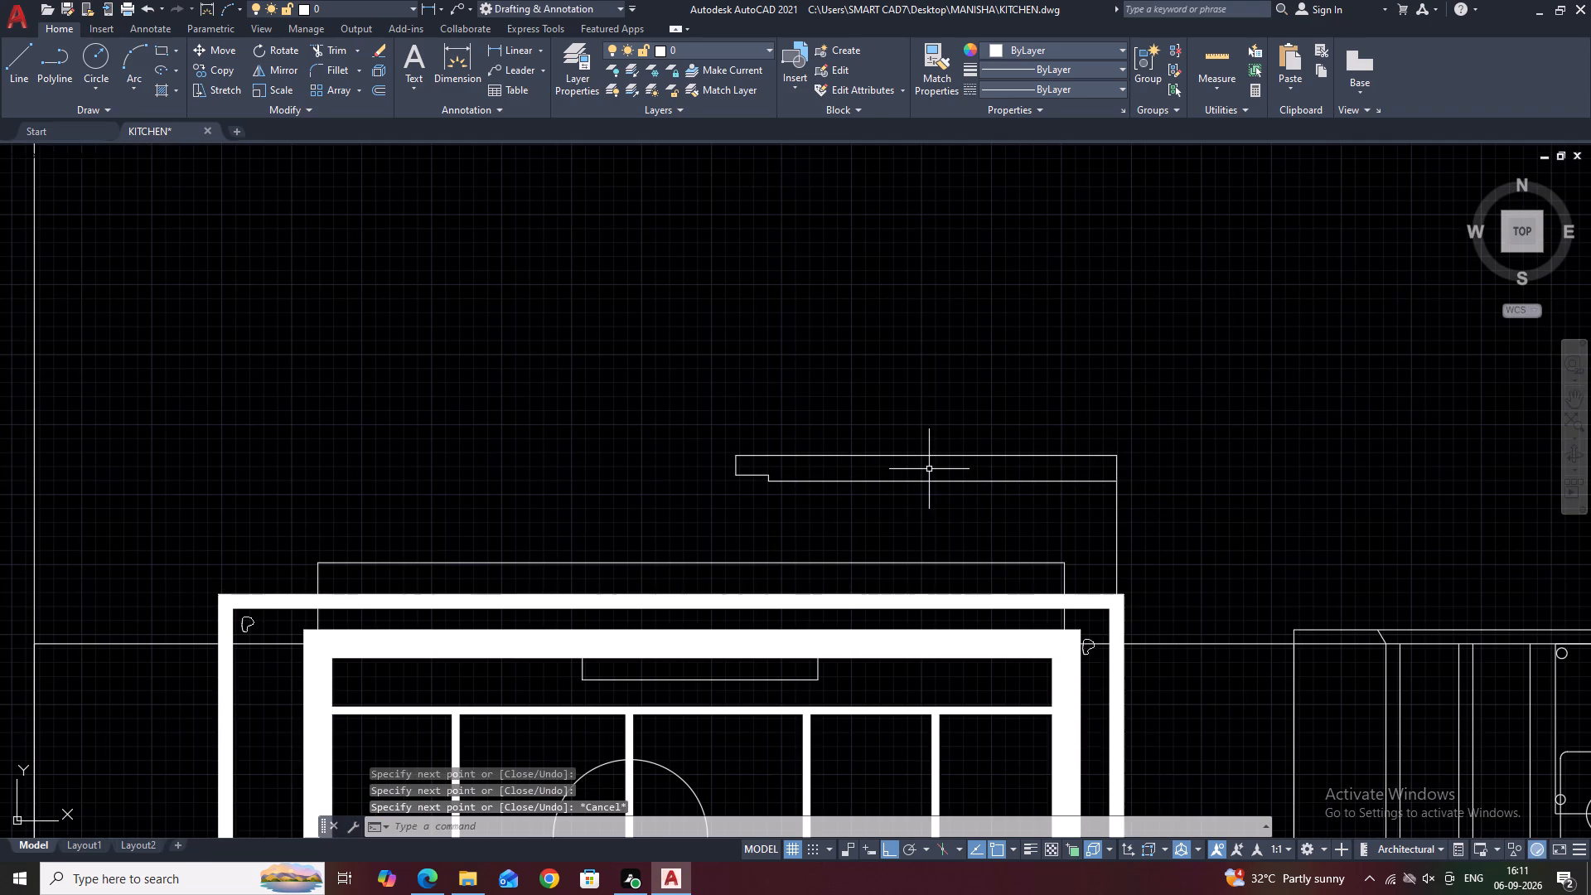
Draw a polyline along the strip's lower edge, from the notch to the vertical line.
key(p)
text(L)
key(space)
click(767, 481)
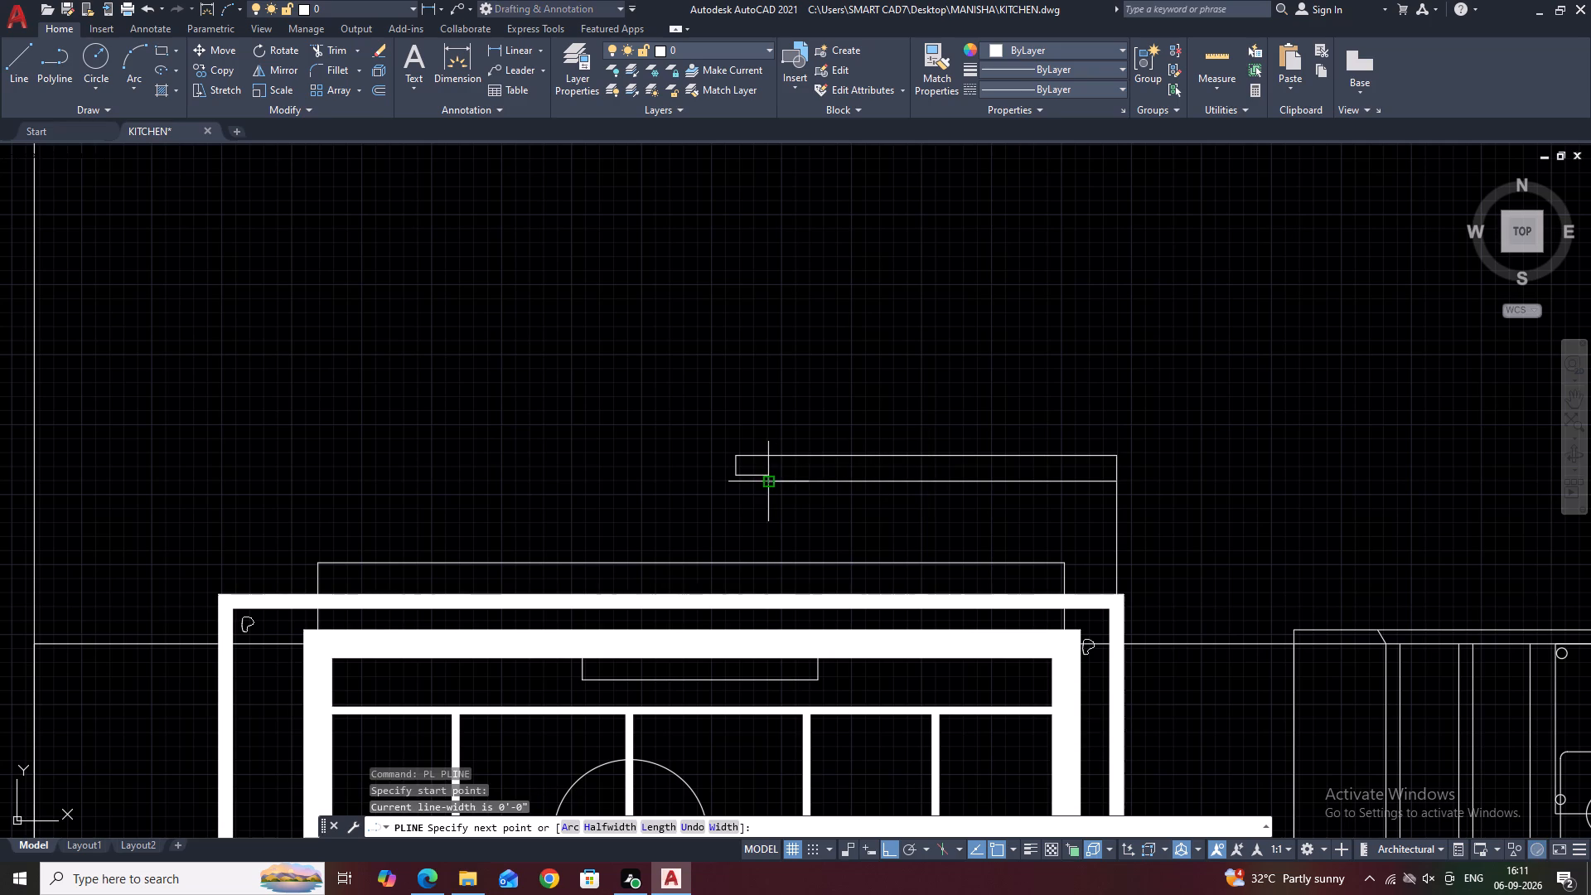
click(1118, 481)
key(Escape)
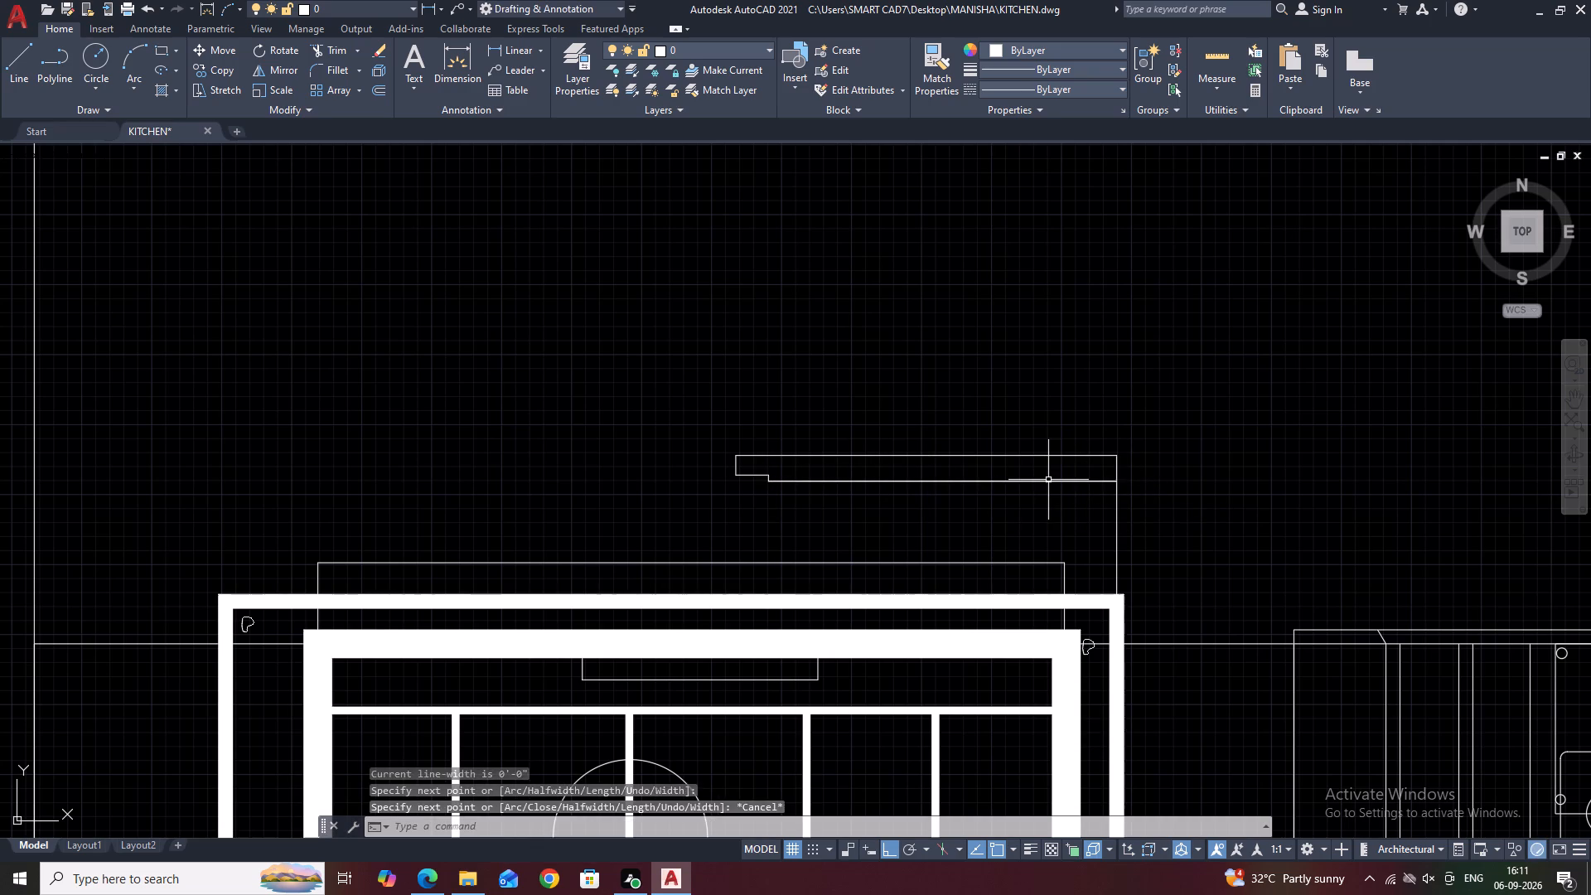
Set the global width of the strip's lower-edge polyline to 0.25.
click(1048, 480)
key(p)
text(R)
key(space)
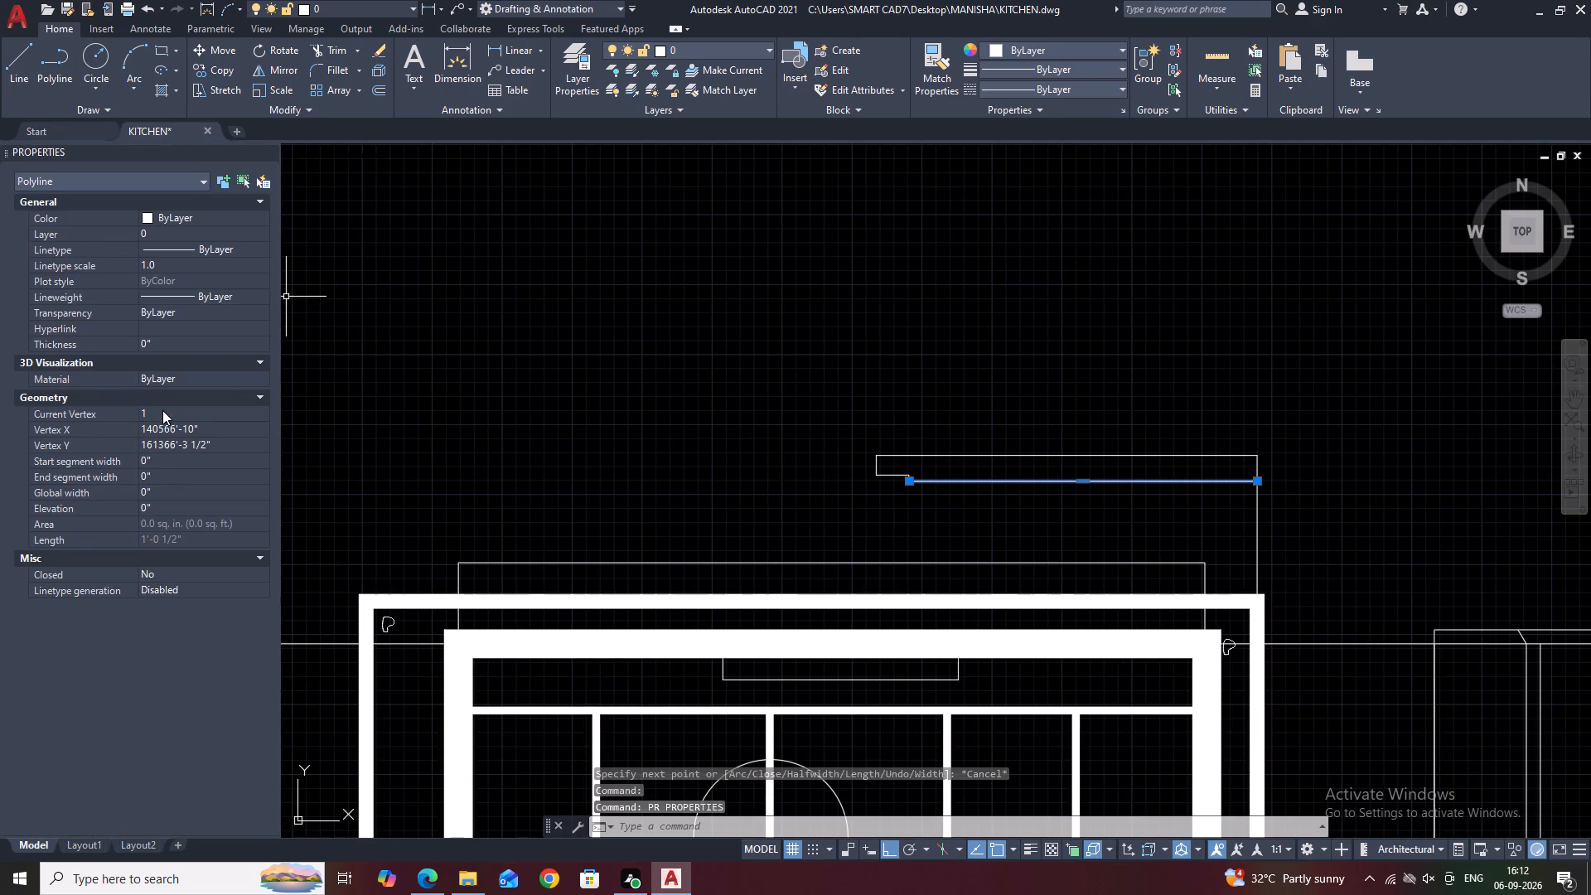
click(172, 500)
click(170, 491)
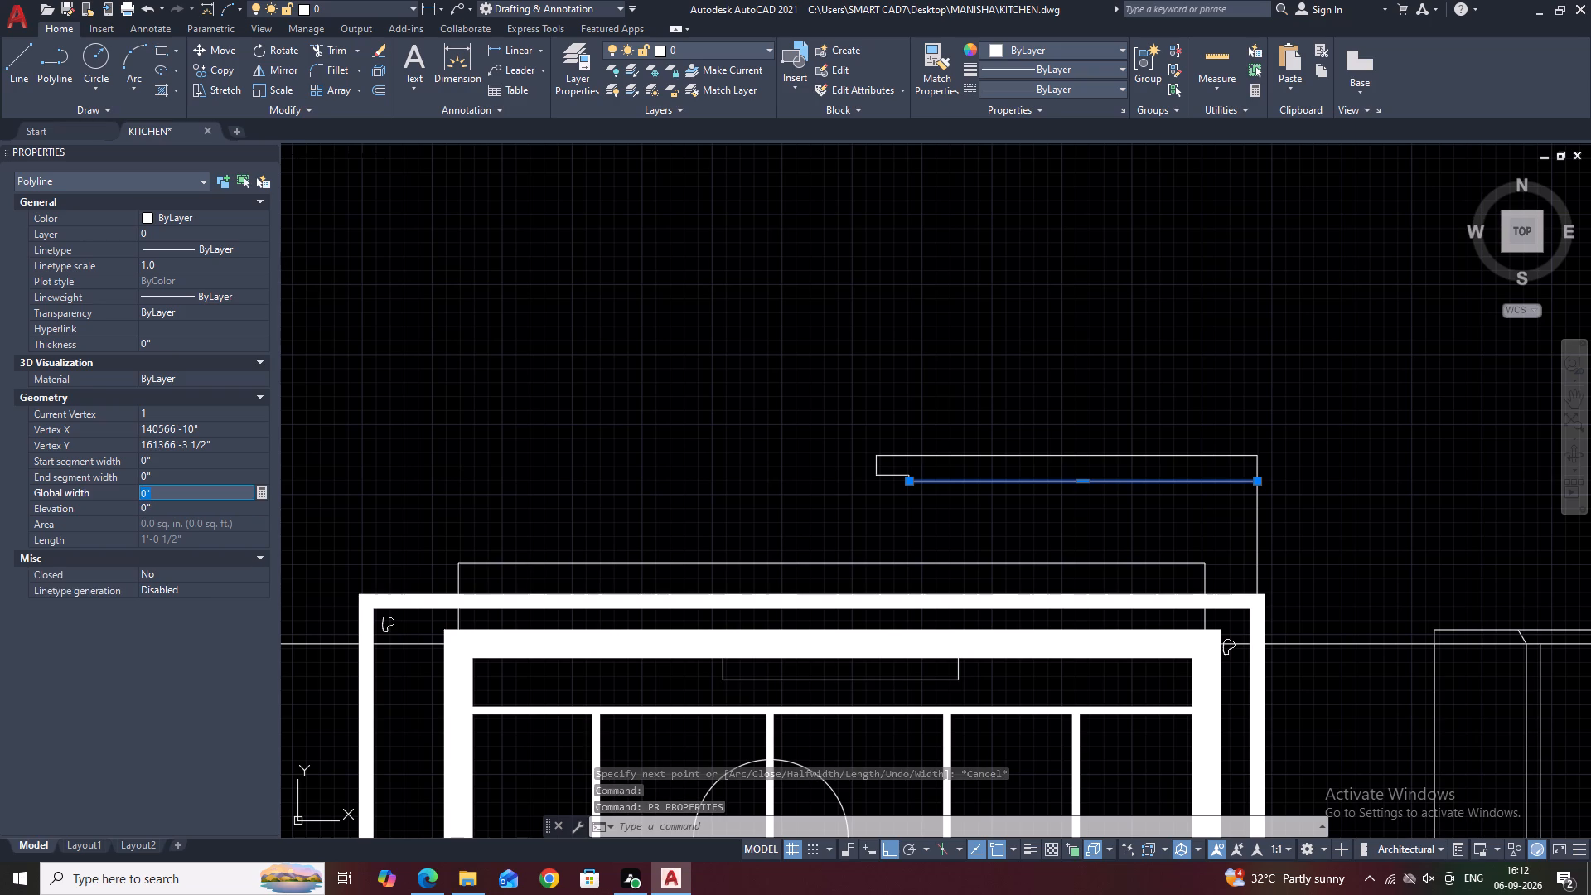
text(0.25)
key(Return)
key(Escape)
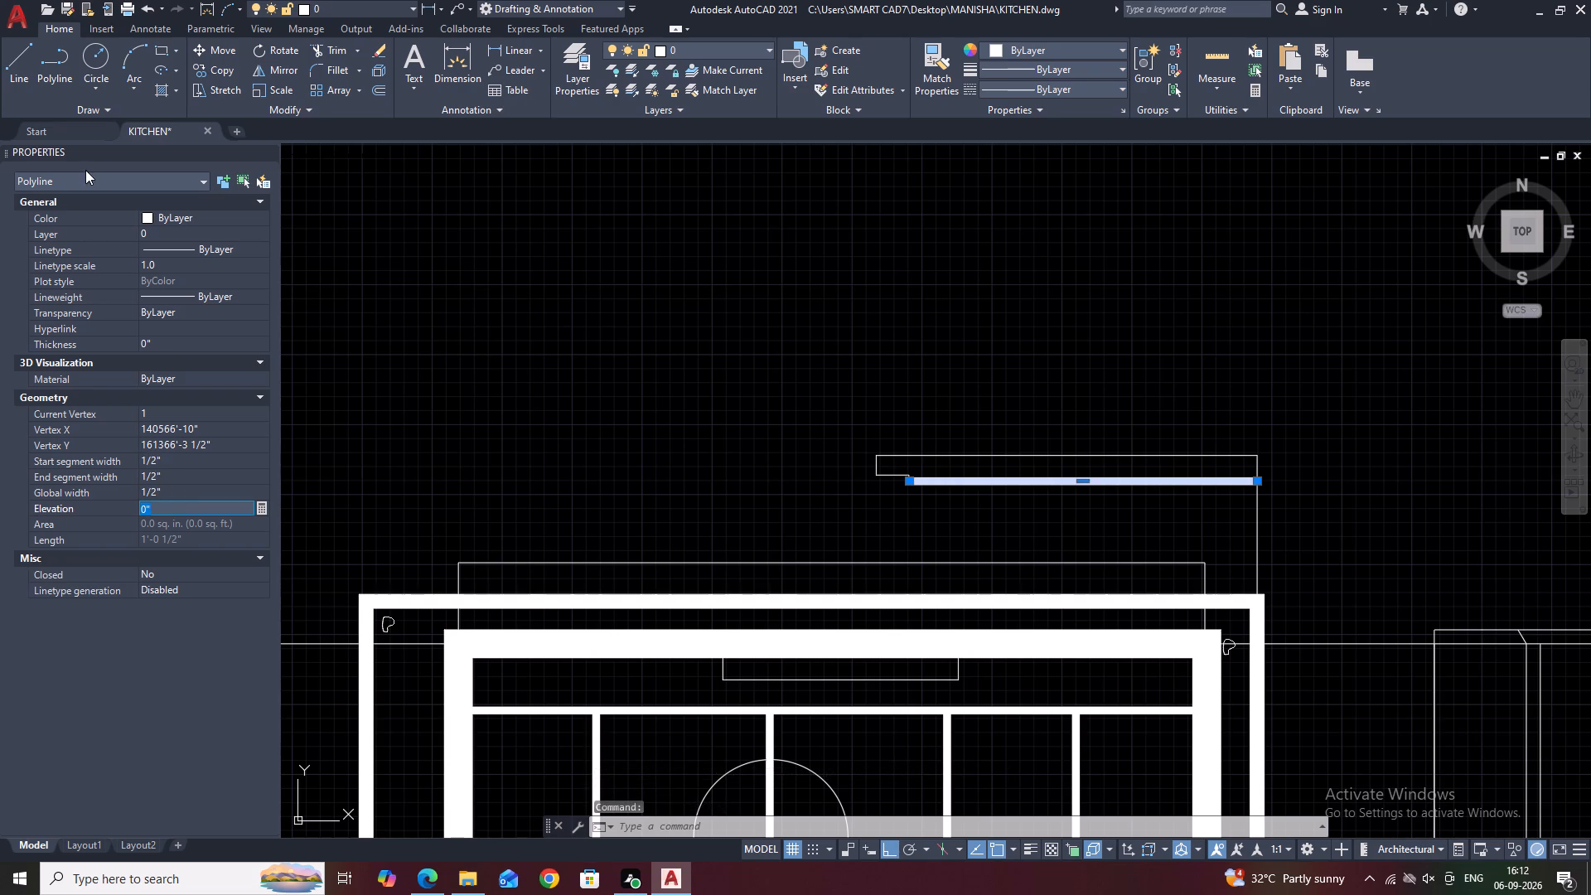
click(267, 152)
key(Escape)
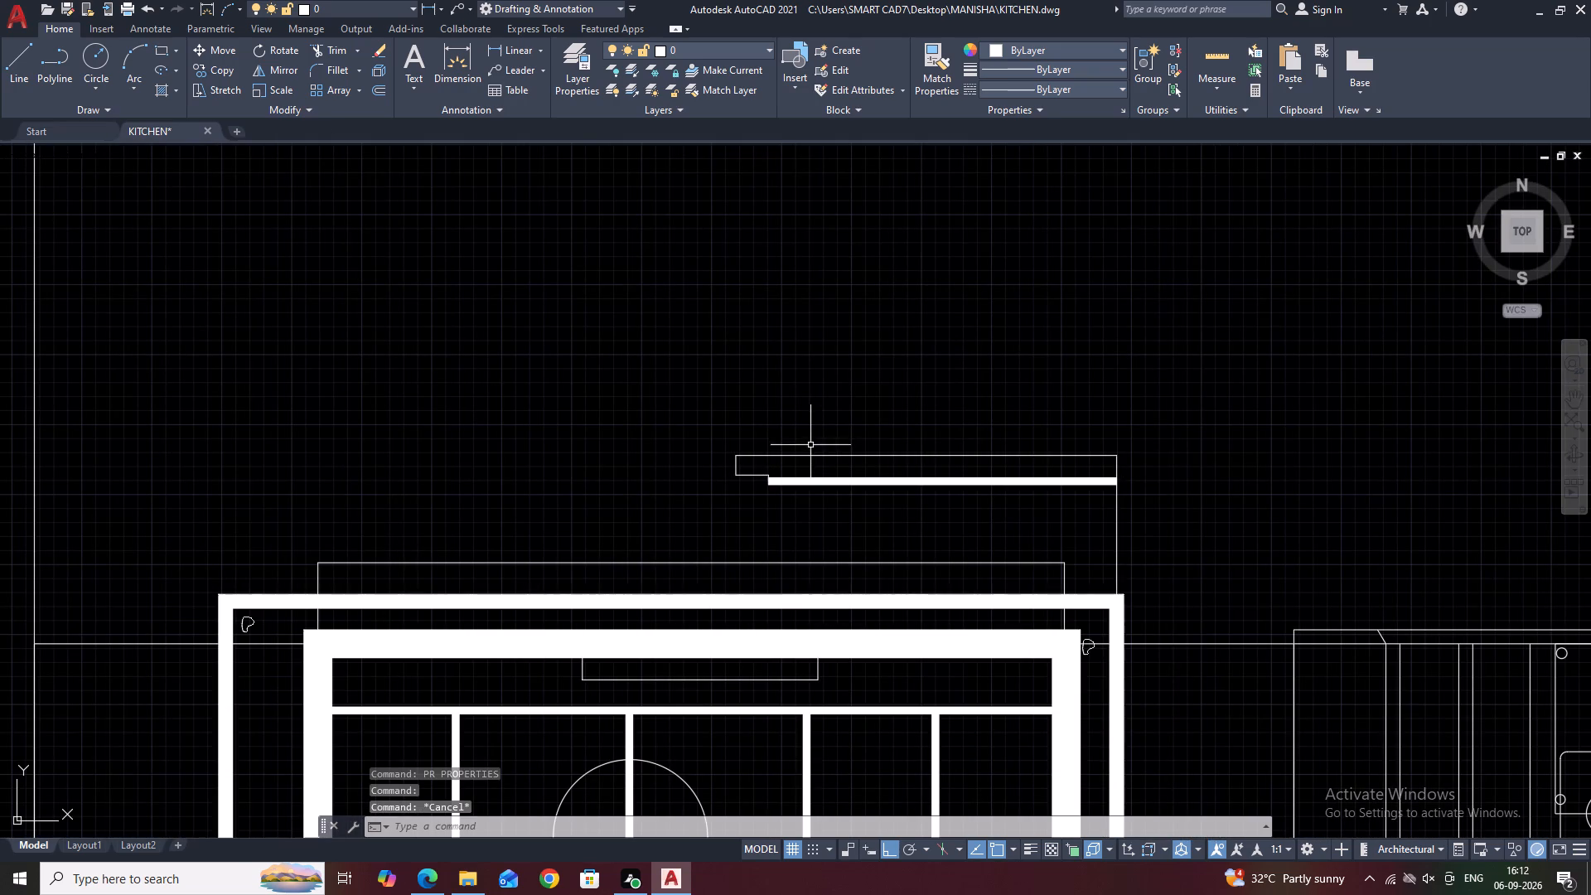
Move the notched strip with its thick lower edge straight down along the vertical line, closer to the appliance frame.
scroll(724, 506, up, 2)
scroll(844, 447, up, 3)
scroll(782, 376, down, 3)
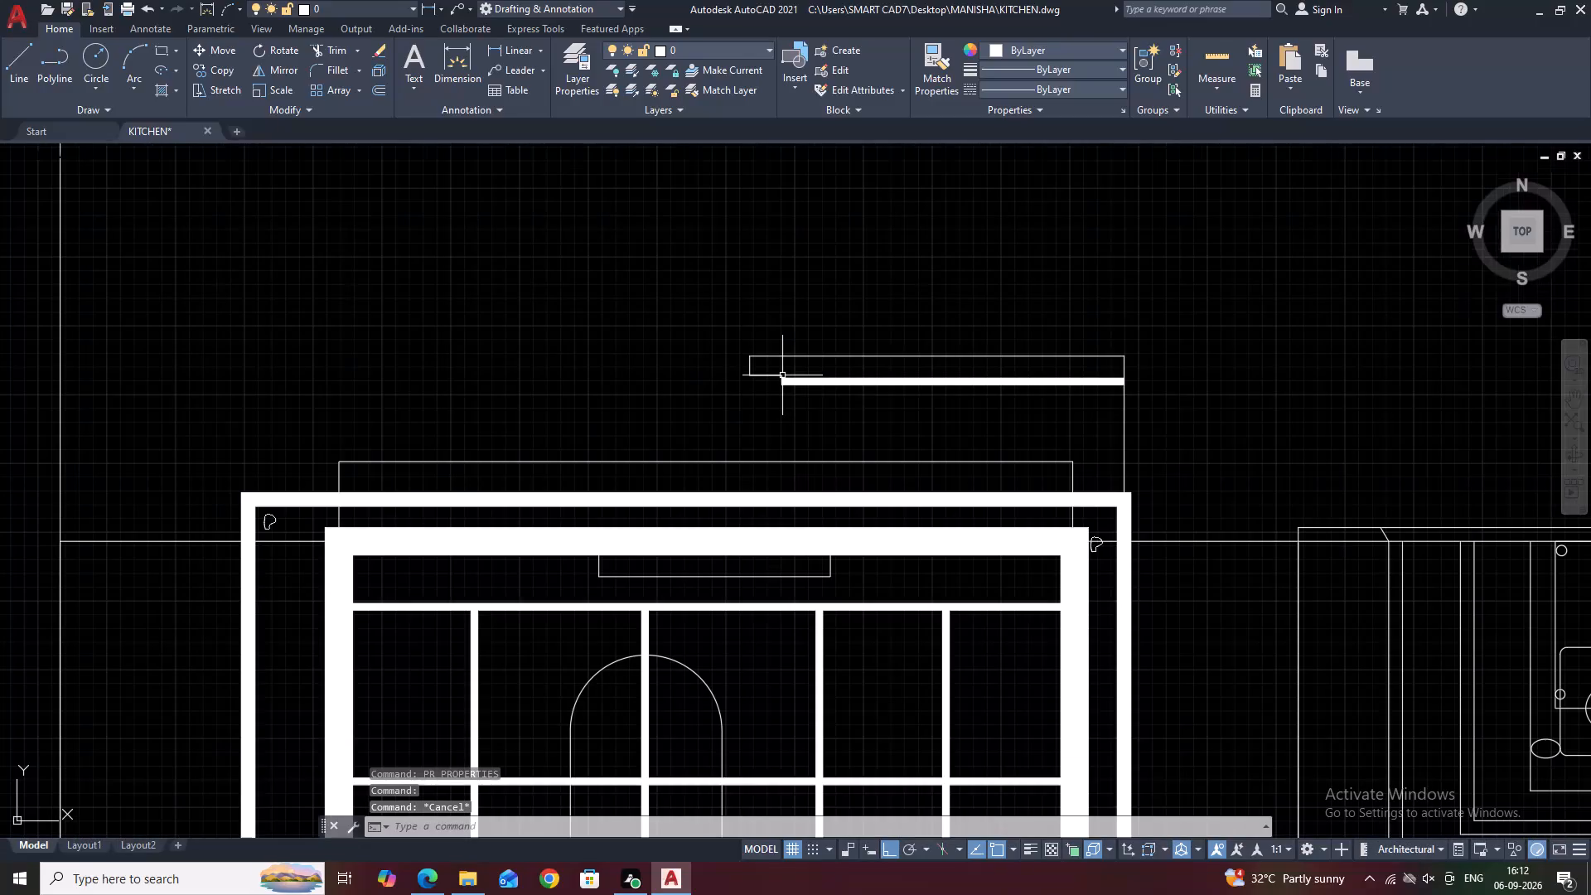
scroll(782, 375, down, 5)
middle_drag(963, 344, 980, 413)
middle_drag(992, 477, 970, 420)
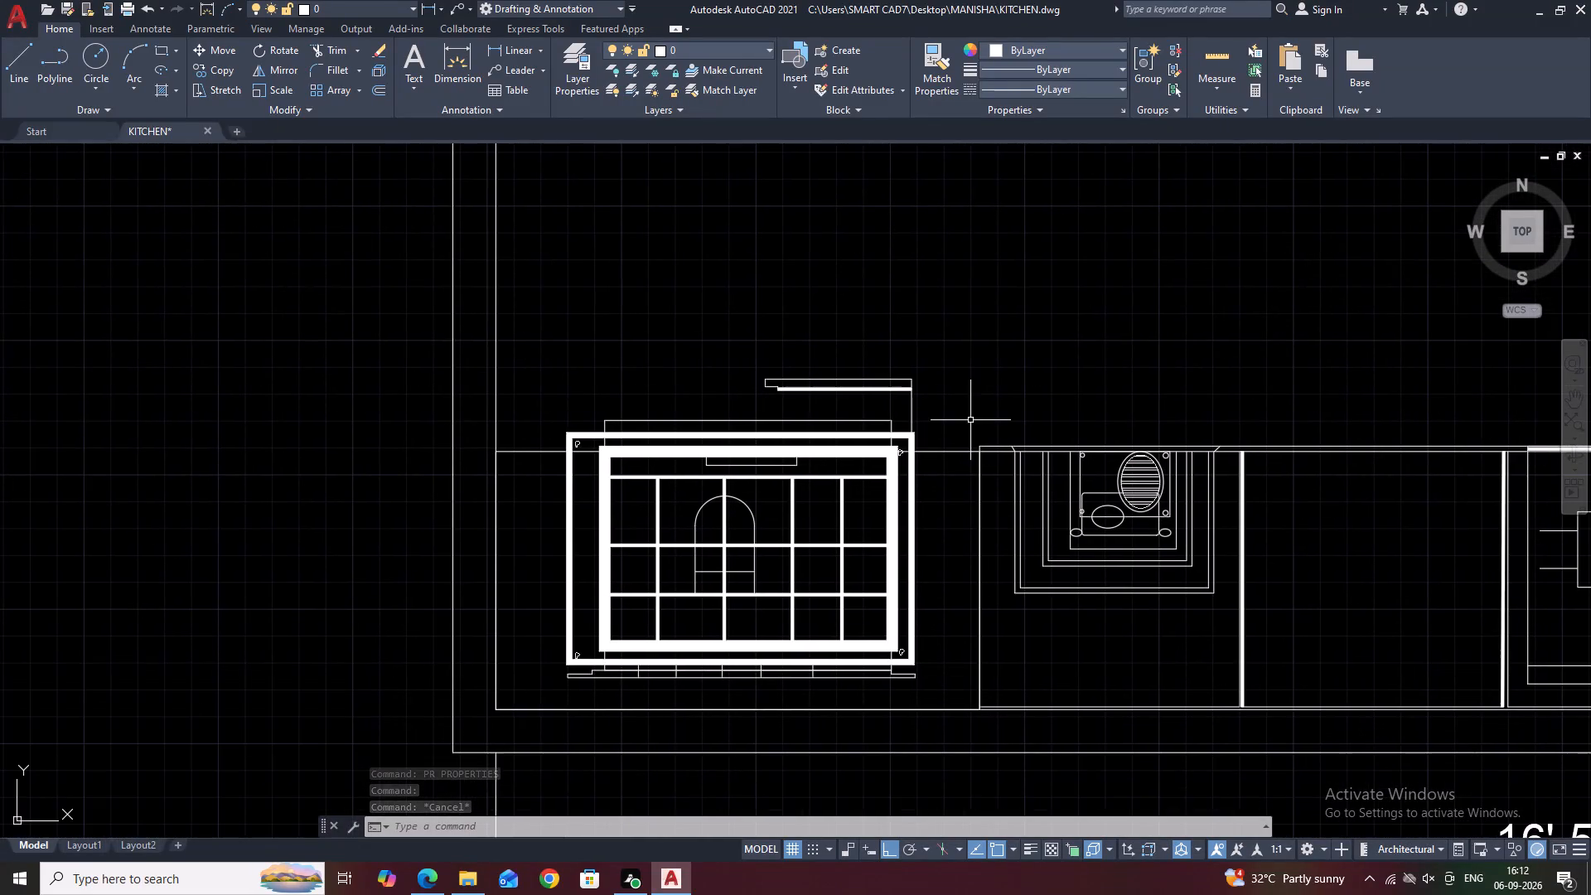
scroll(864, 429, up, 2)
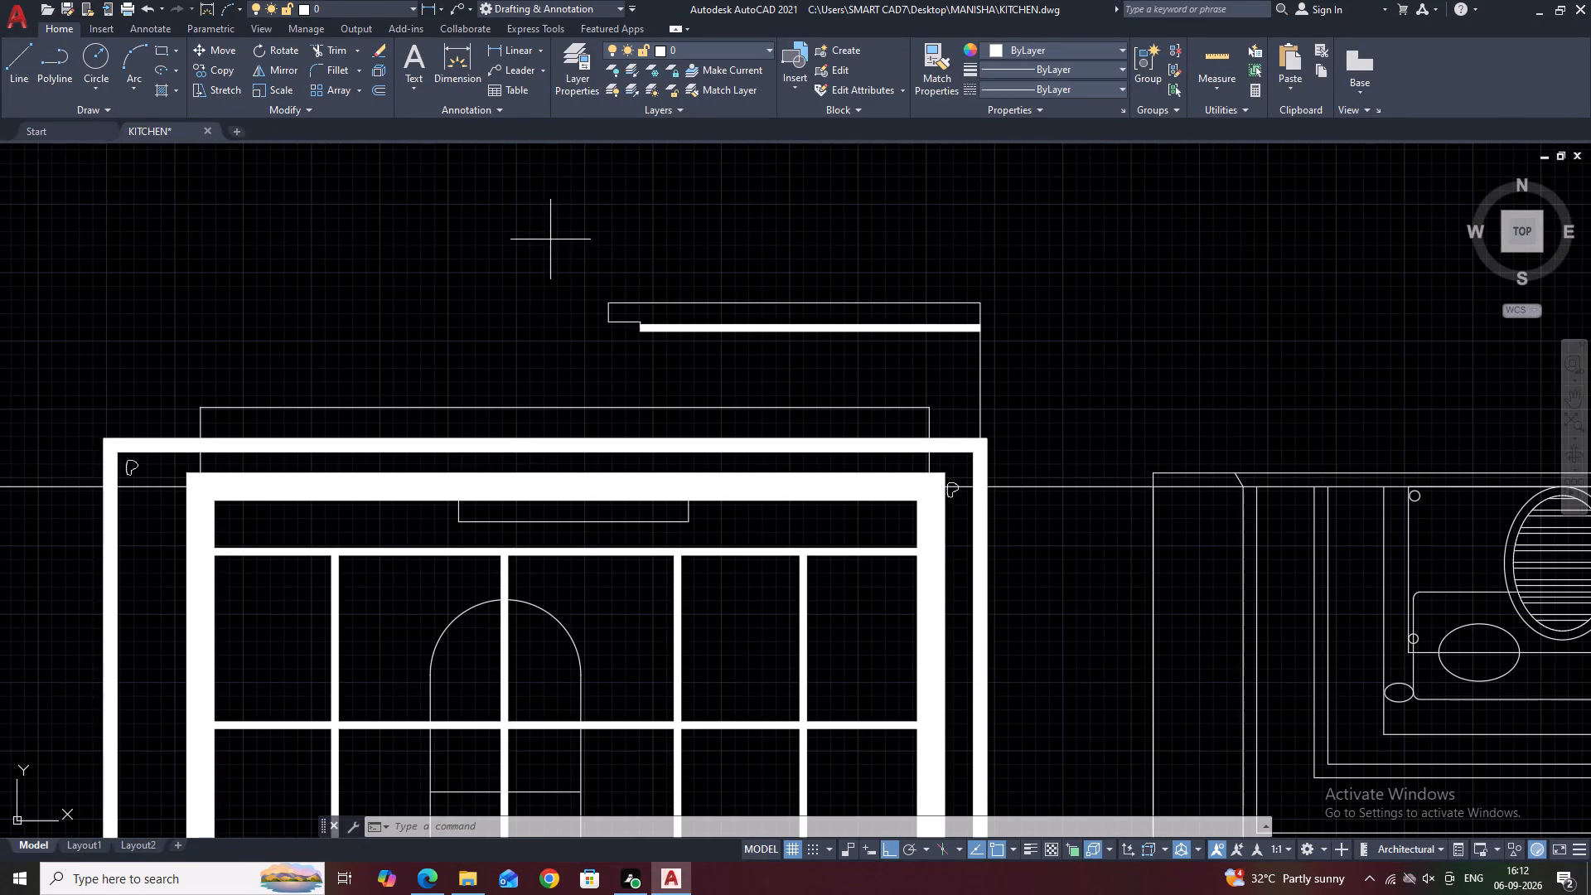
click(550, 239)
click(1072, 375)
text(M)
key(space)
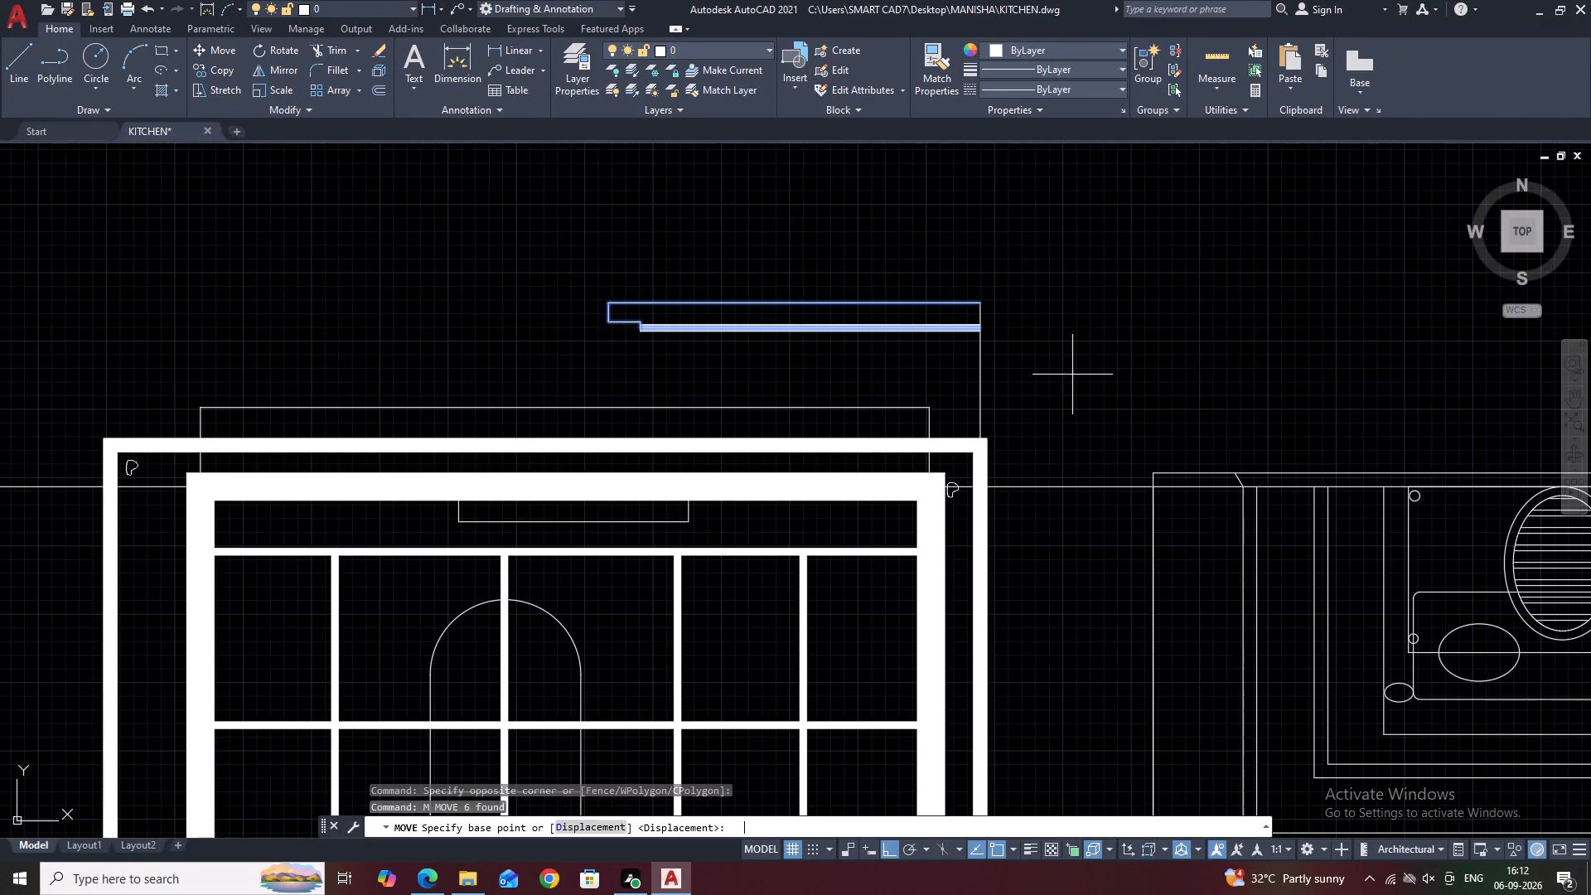
scroll(993, 330, up, 2)
click(955, 327)
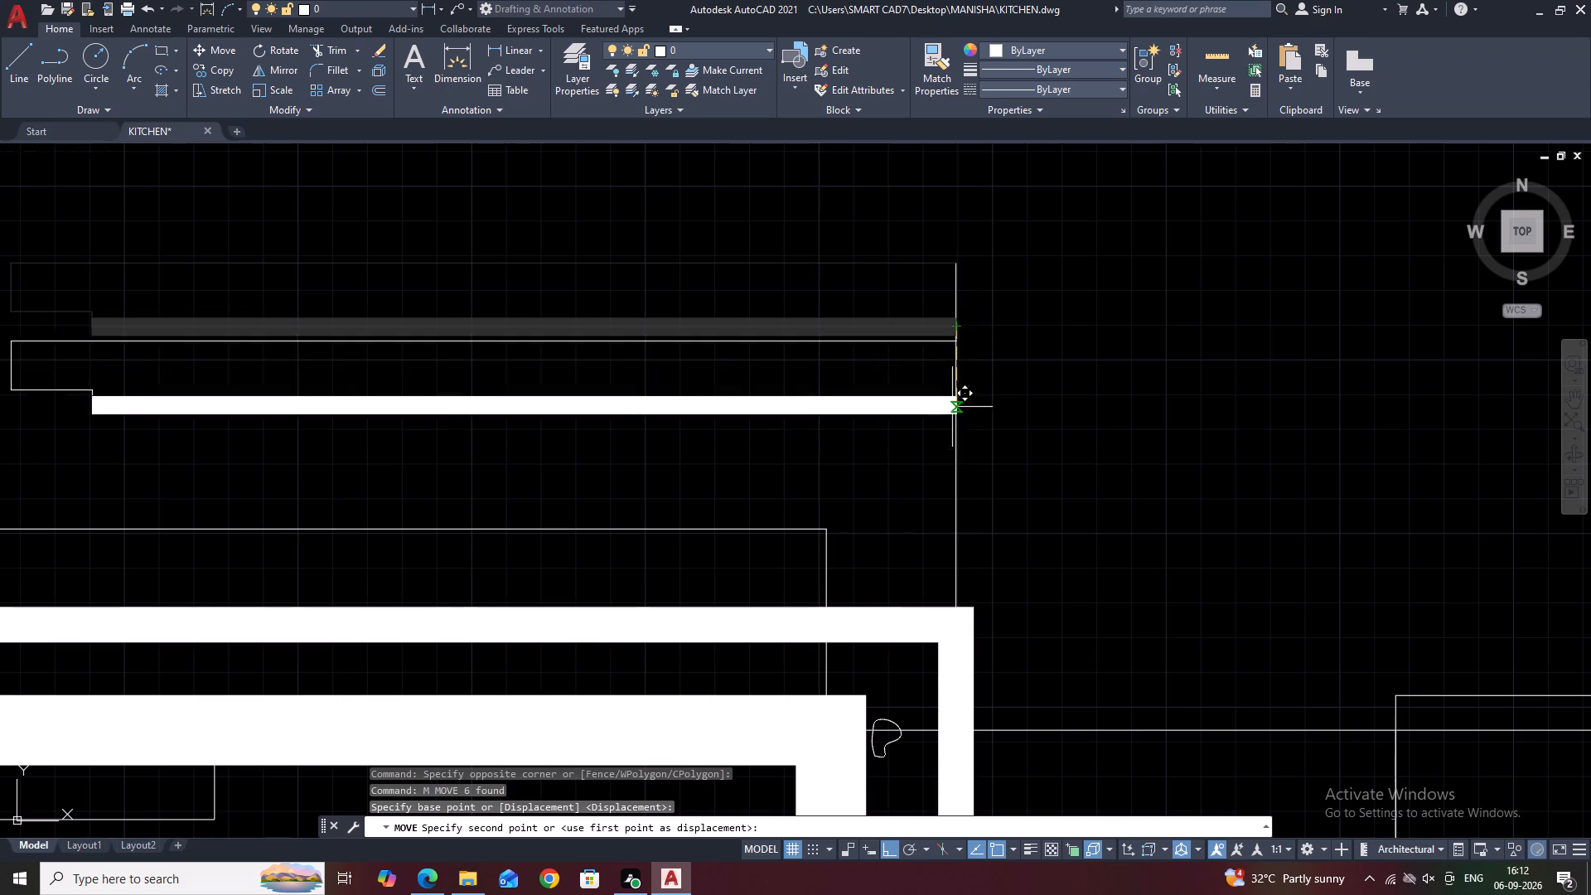
click(959, 432)
key(Escape)
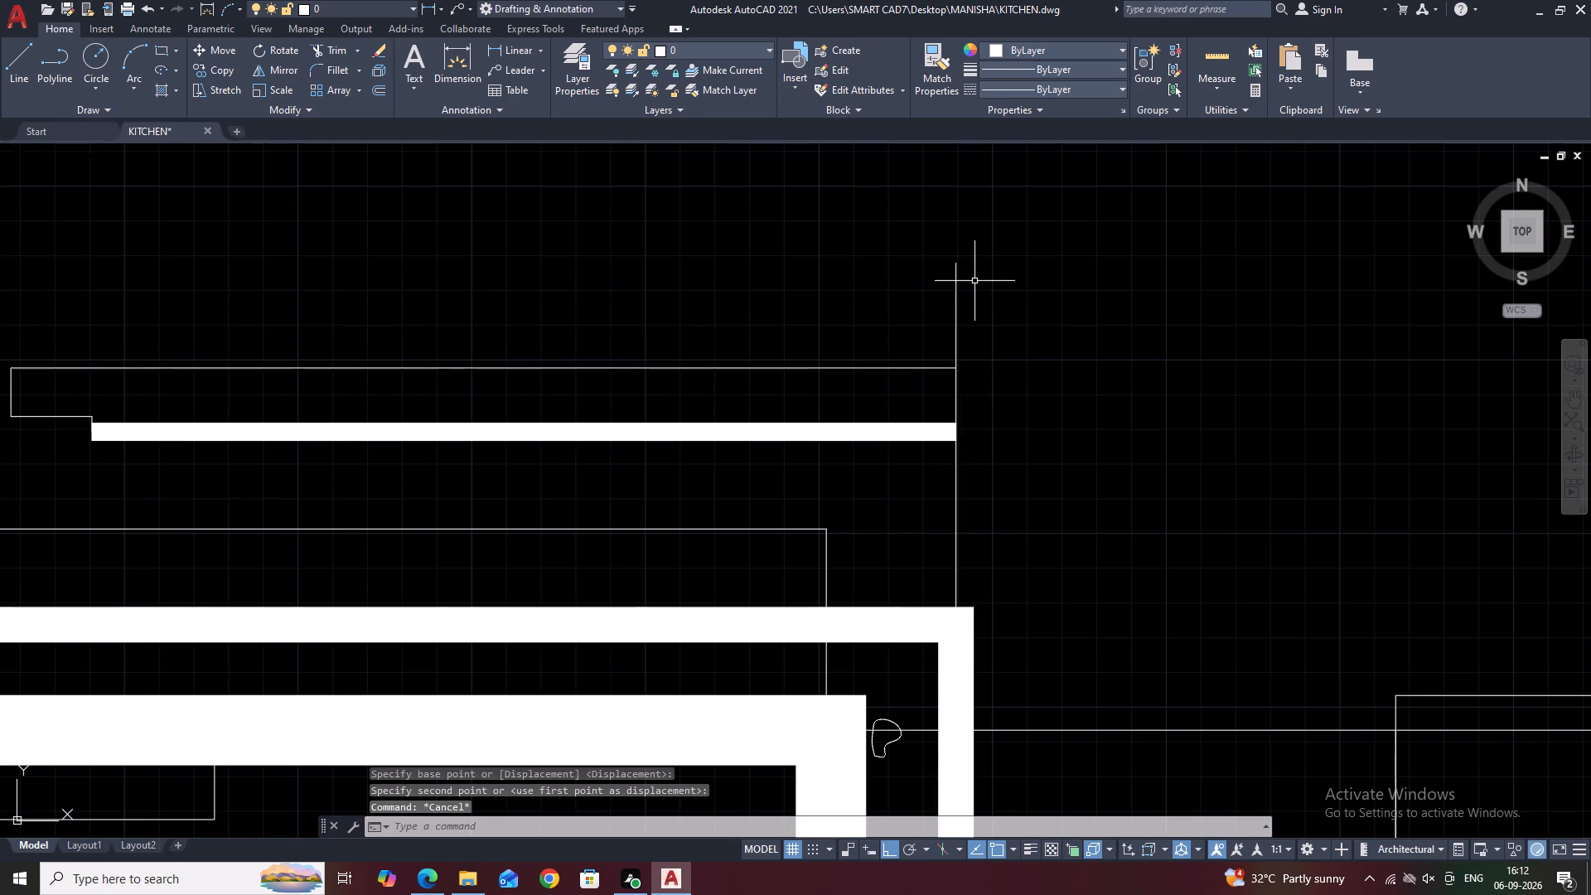
Trim the vertical line's excess end above the notched strip.
key(t)
text(R)
key(space)
click(1032, 304)
click(932, 269)
scroll(1013, 307, down, 3)
key(Escape)
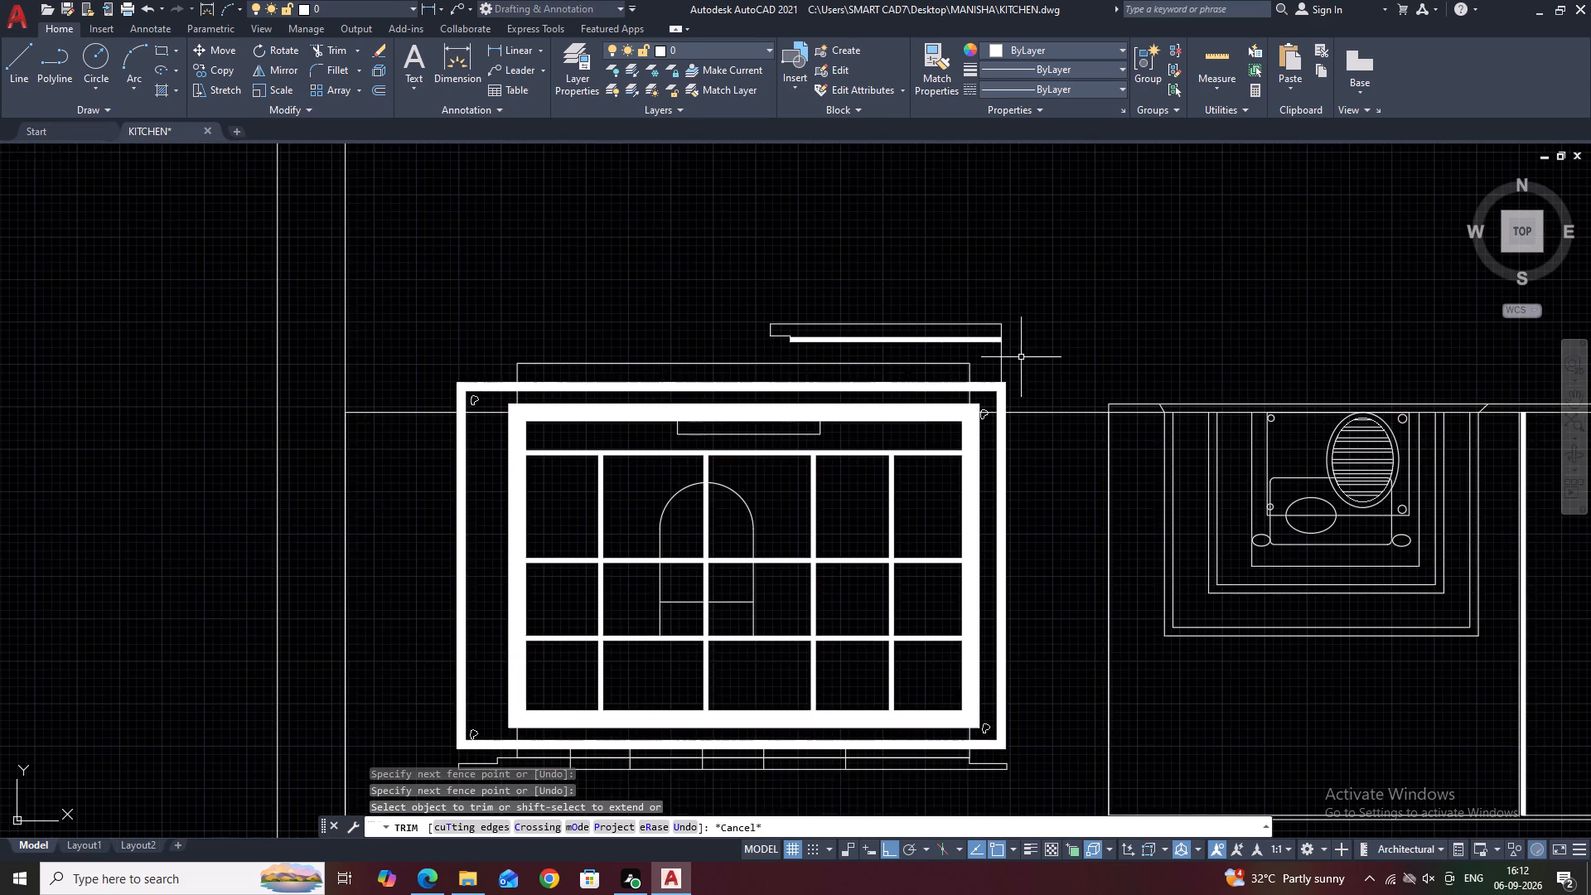
Delete the thin duplicate line lying beneath the strip's thick lower-edge polyline.
scroll(789, 345, up, 2)
click(779, 333)
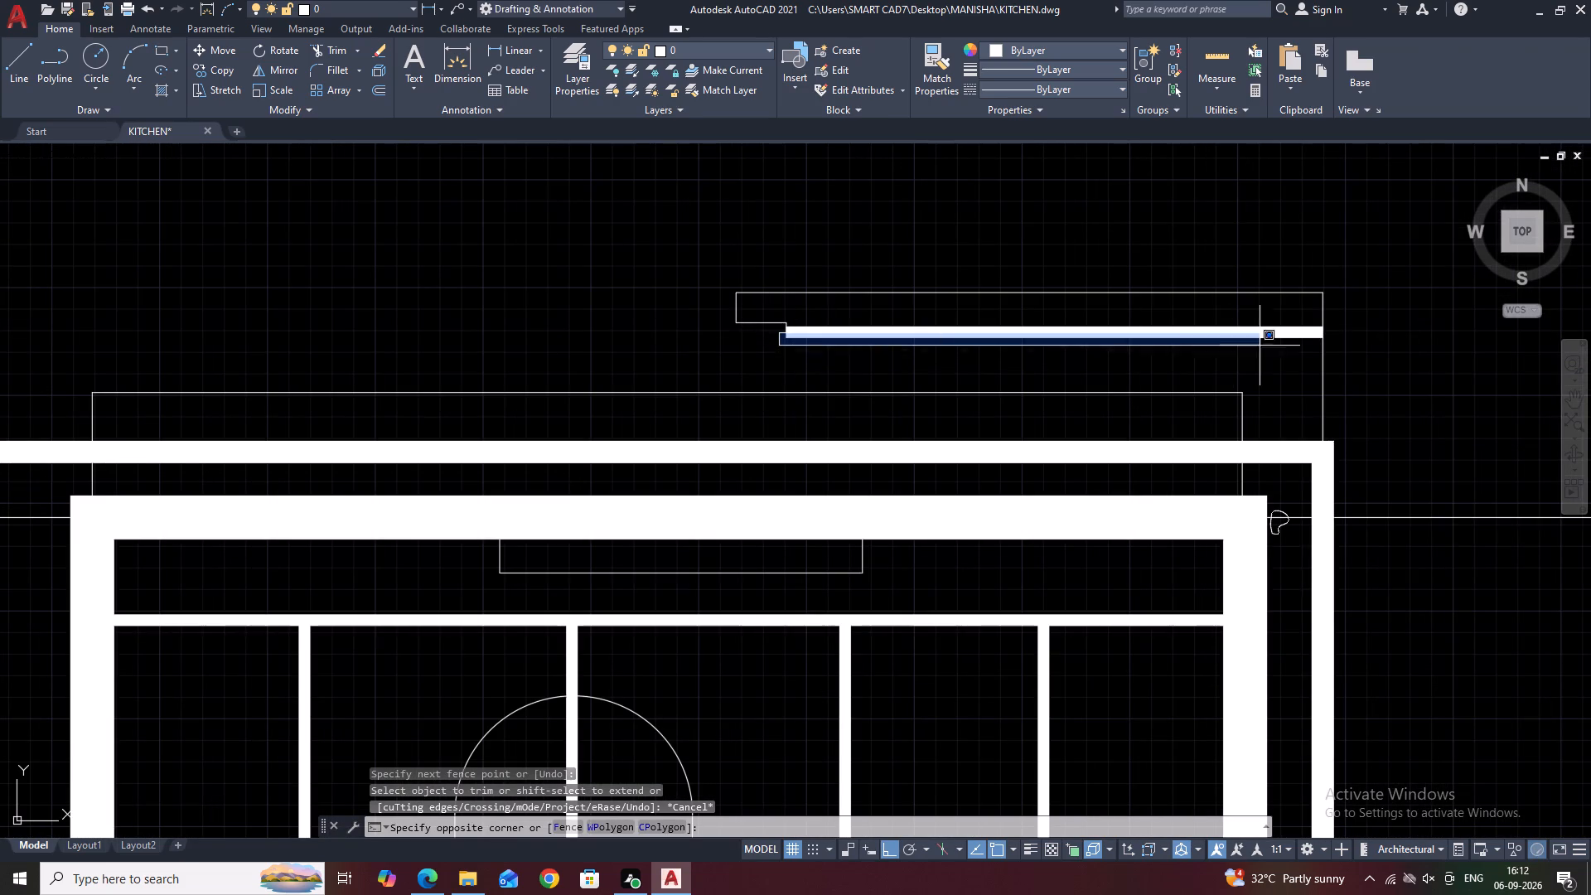
click(1323, 338)
scroll(807, 348, up, 2)
drag(708, 298, 739, 309)
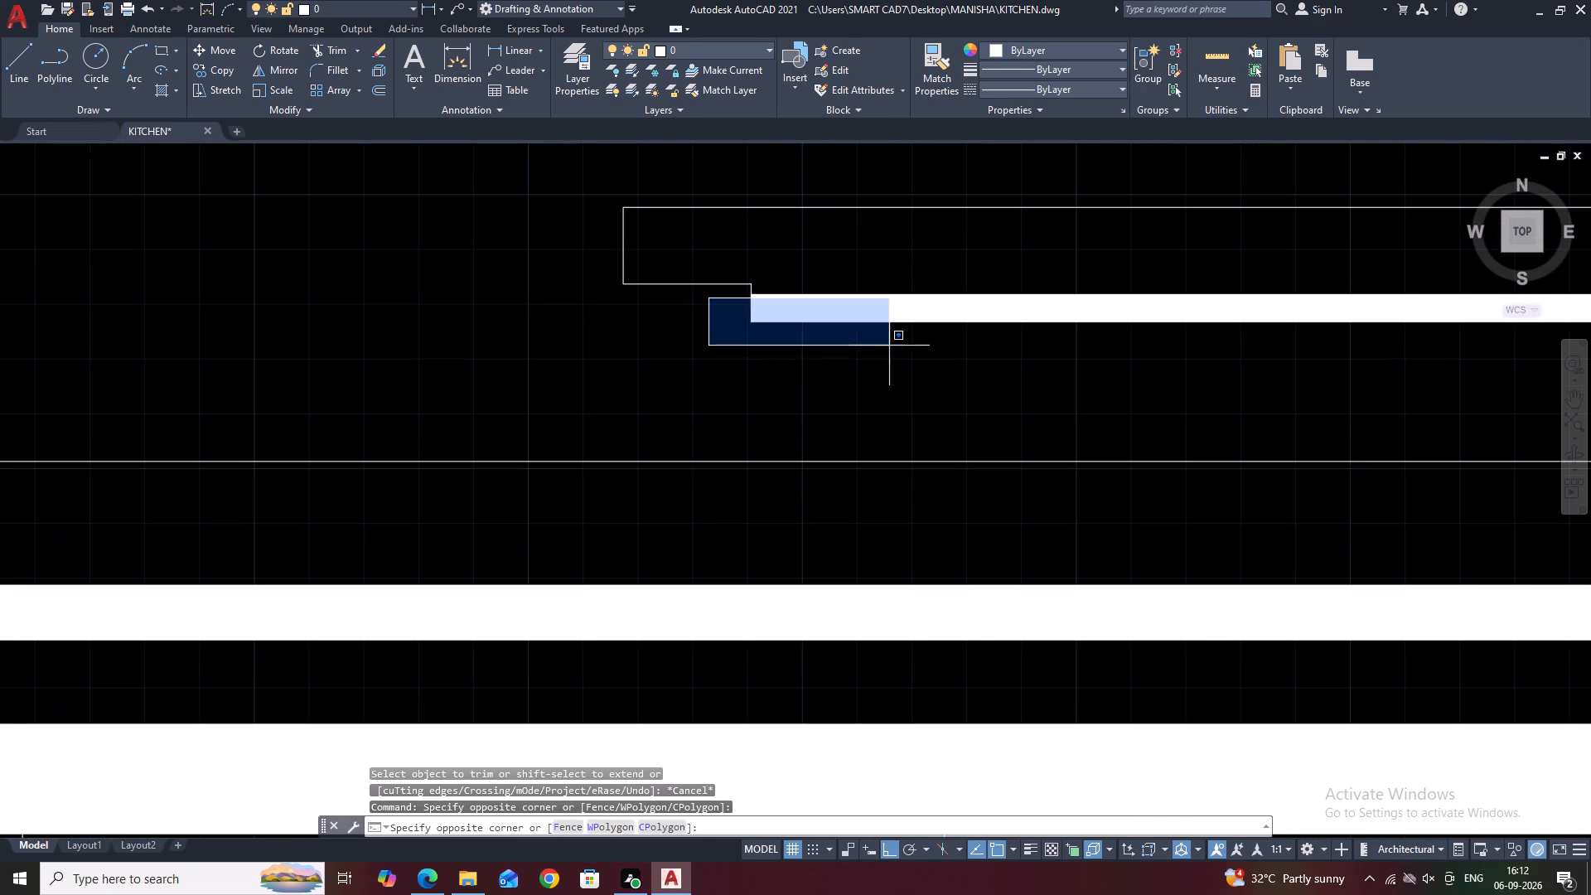
scroll(916, 346, down, 2)
click(1406, 344)
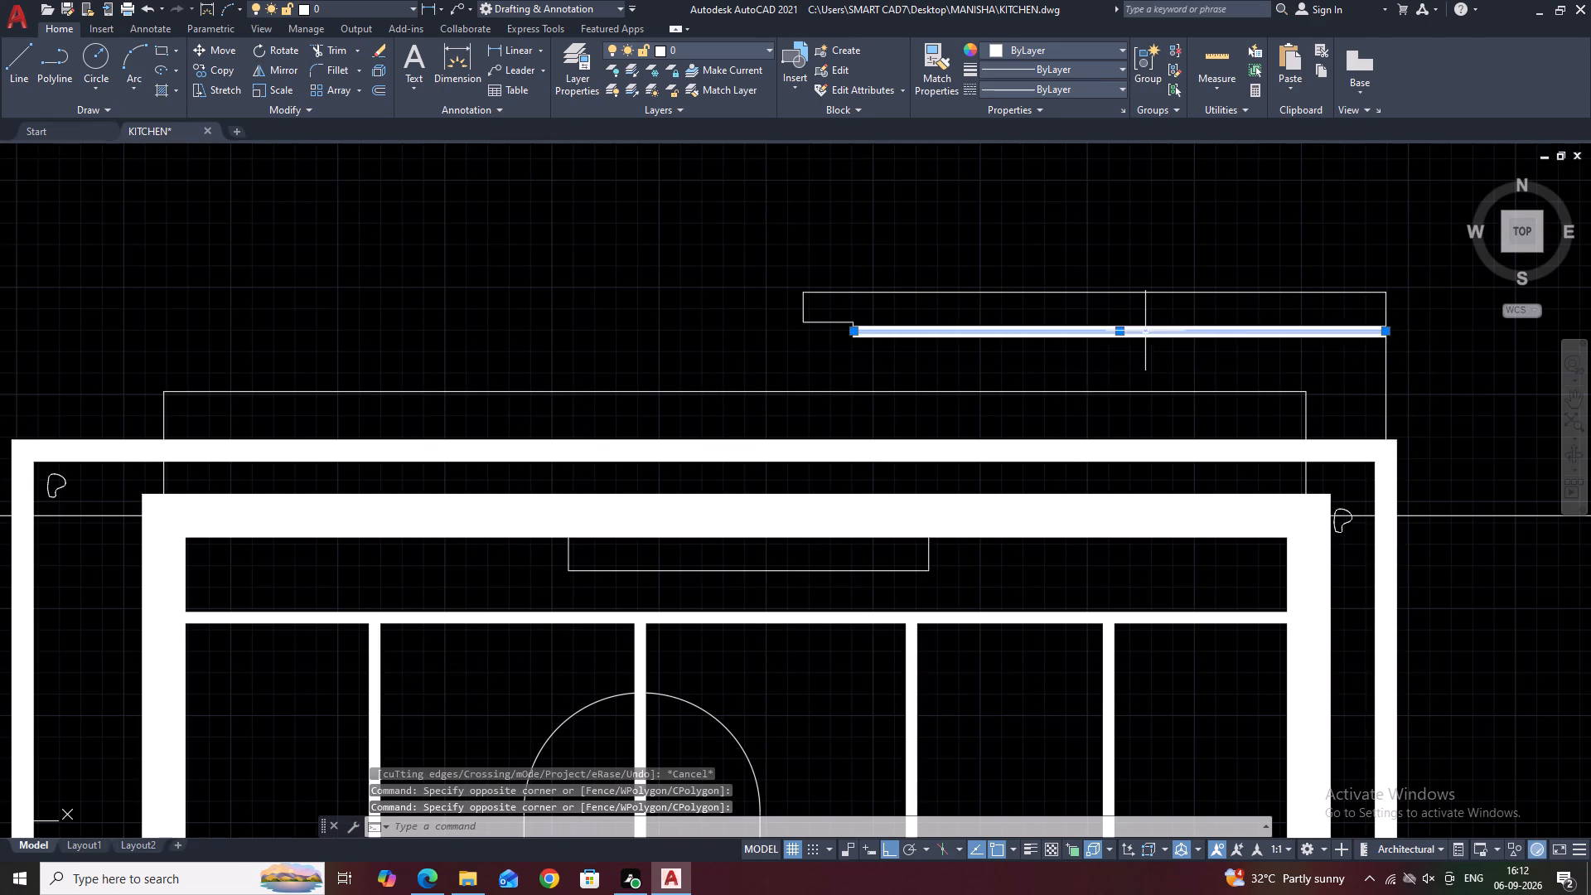
key(Delete)
Examine the full counter run along the plan's lower wall, from the leftmost appliance to the sink and utensil symbols.
scroll(872, 360, down, 2)
middle_drag(1144, 332, 1061, 293)
scroll(1065, 327, down, 1)
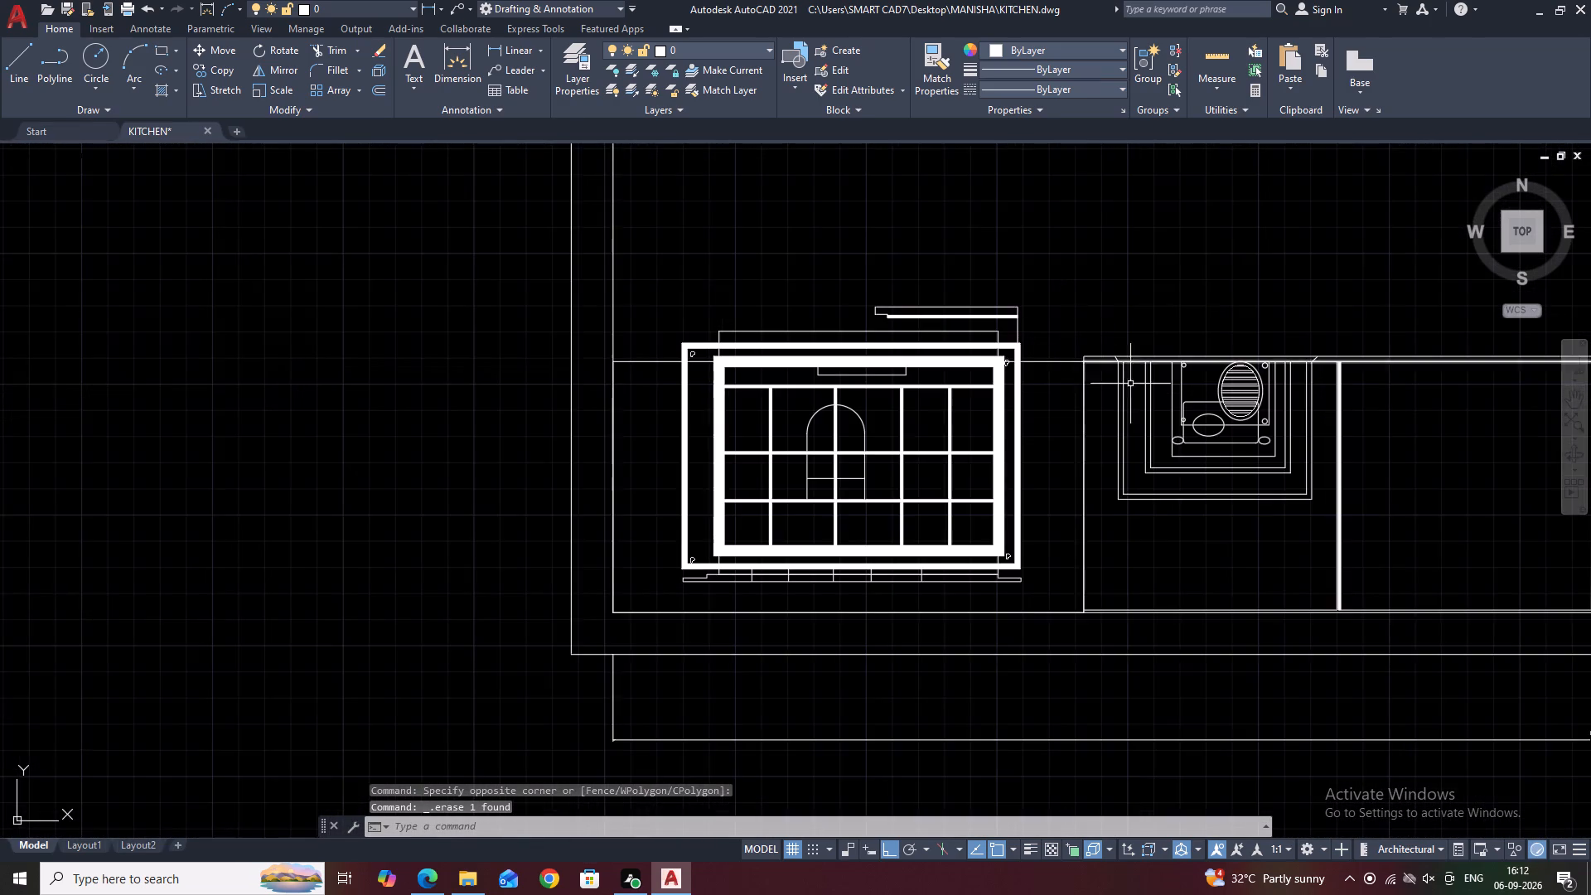
middle_drag(1167, 397, 1017, 338)
scroll(1078, 377, down, 1)
middle_drag(1257, 418, 901, 453)
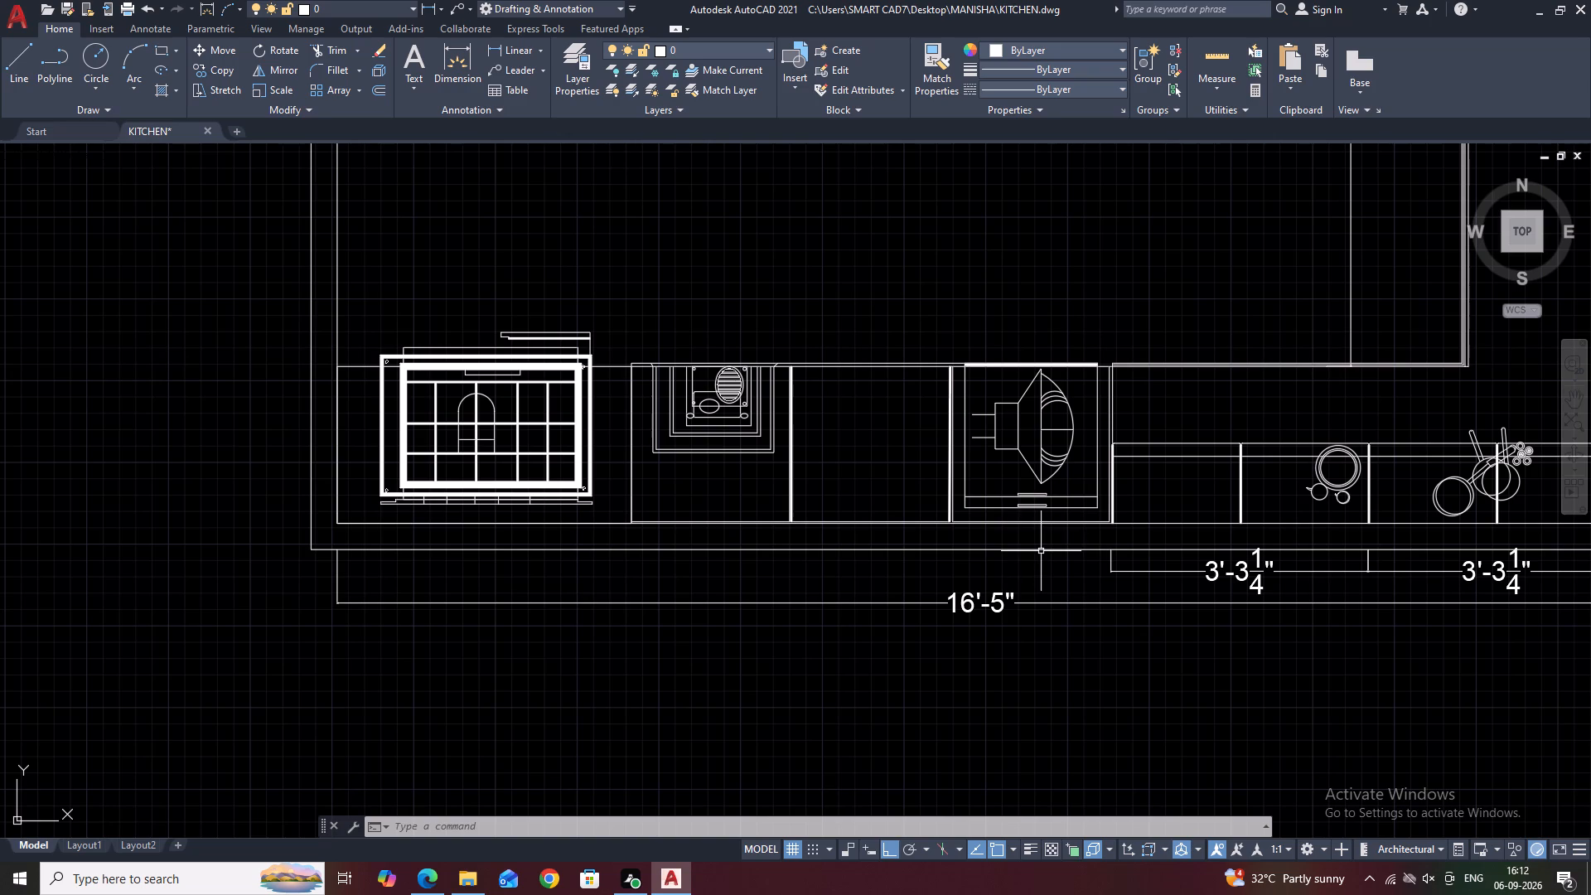
middle_drag(1022, 557, 1004, 571)
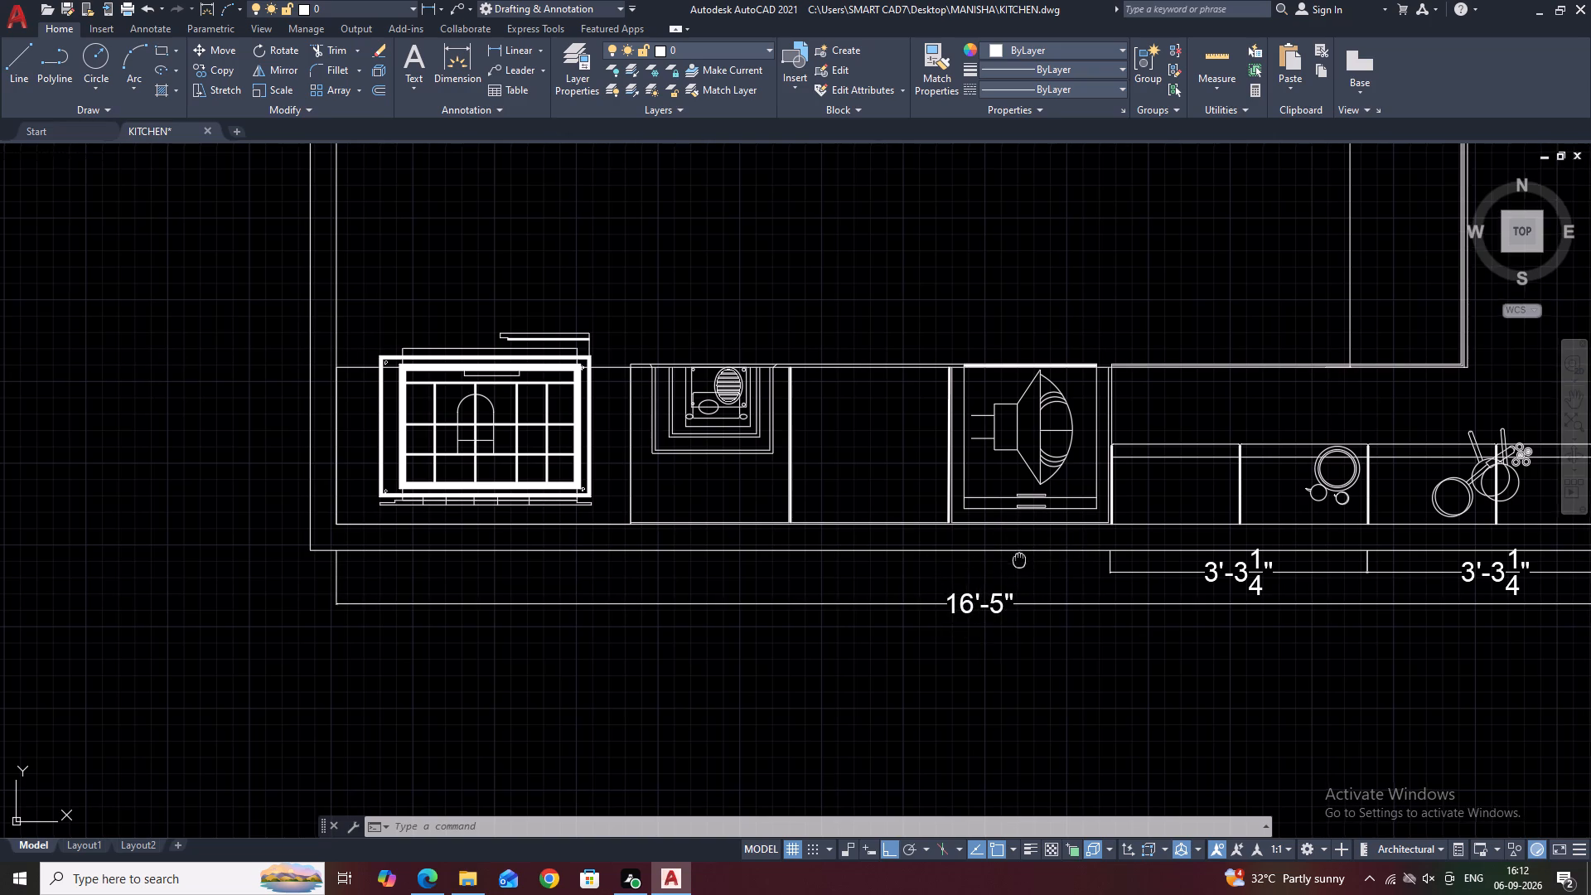
middle_drag(1004, 571, 872, 609)
middle_drag(985, 574, 899, 612)
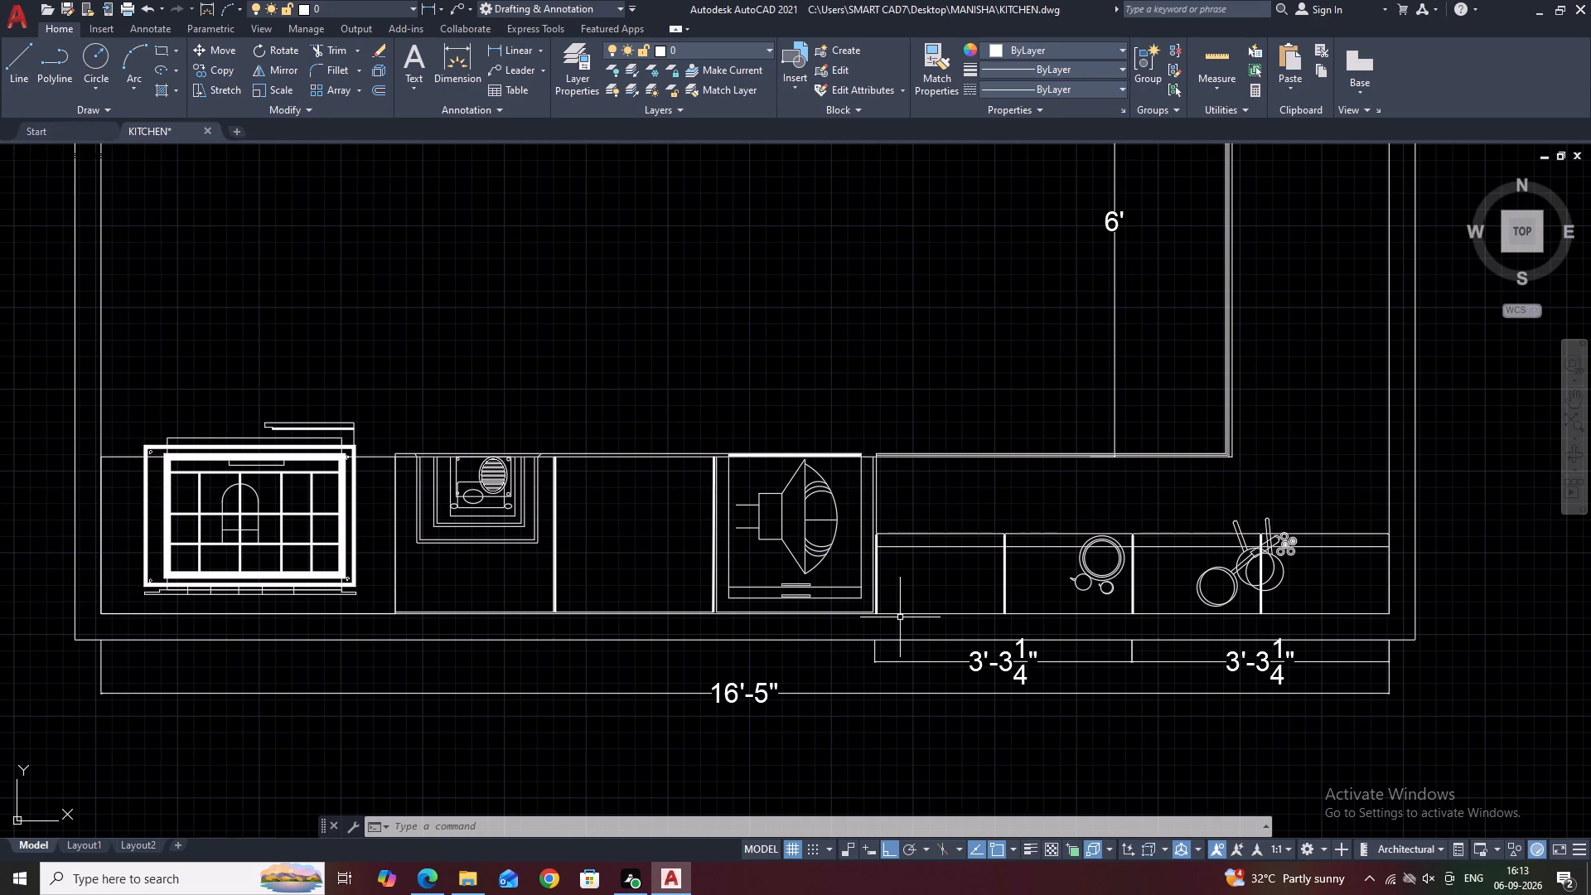
Examine the thick edge strip over the middle appliance symbol and the counter outline across the whole kitchen plan.
key(F12)
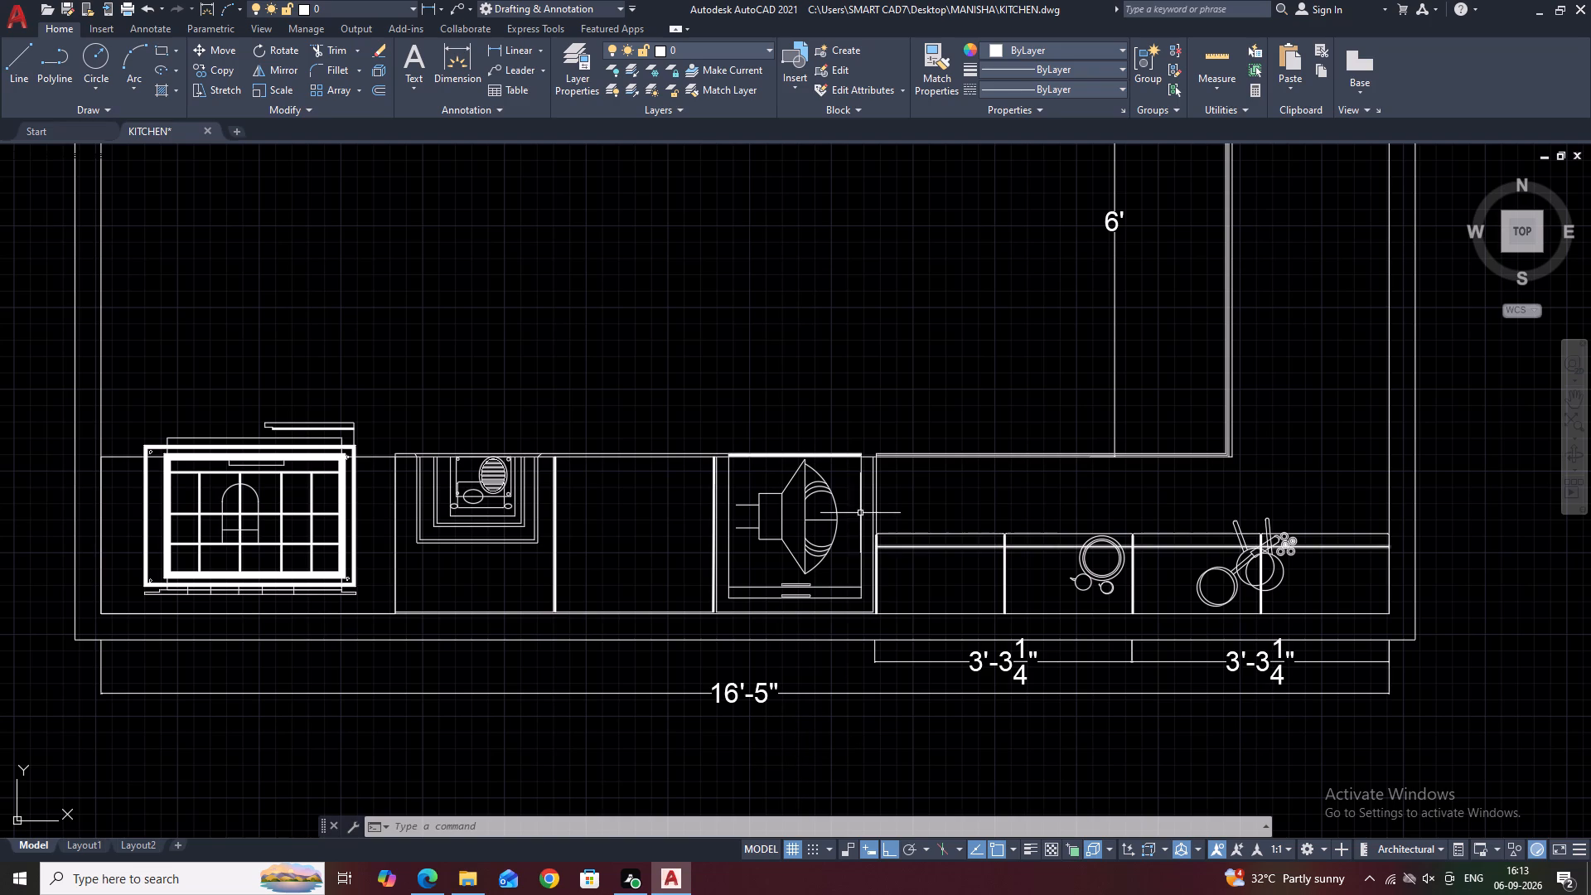
scroll(744, 467, up, 2)
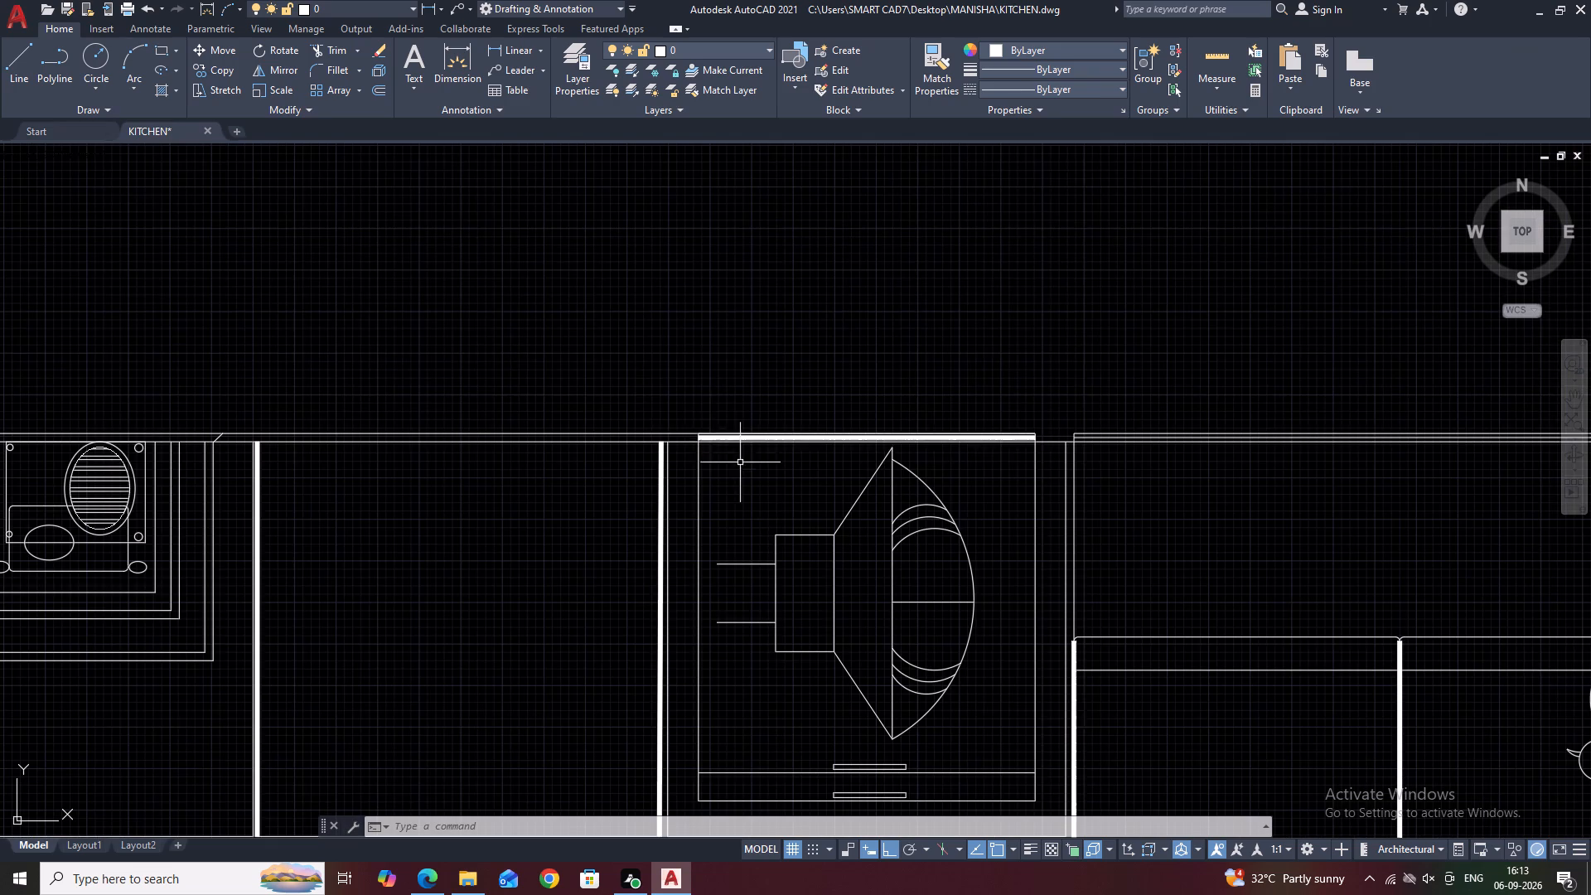
scroll(1018, 422, up, 3)
scroll(1051, 489, up, 2)
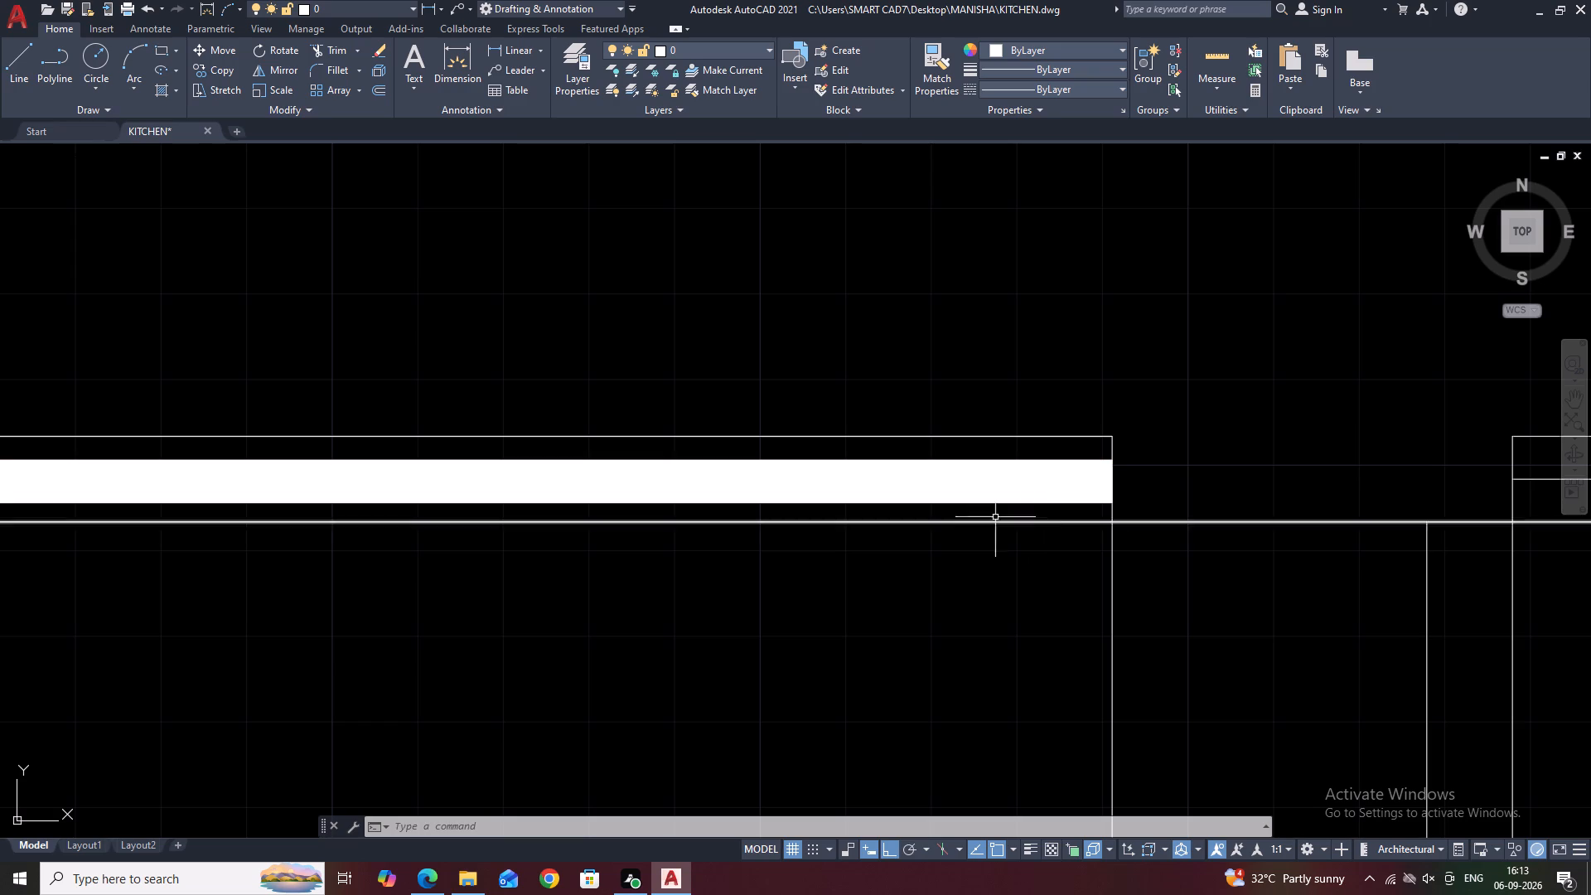
scroll(800, 748, down, 2)
scroll(861, 719, down, 1)
scroll(1006, 692, down, 2)
middle_drag(1138, 617, 832, 506)
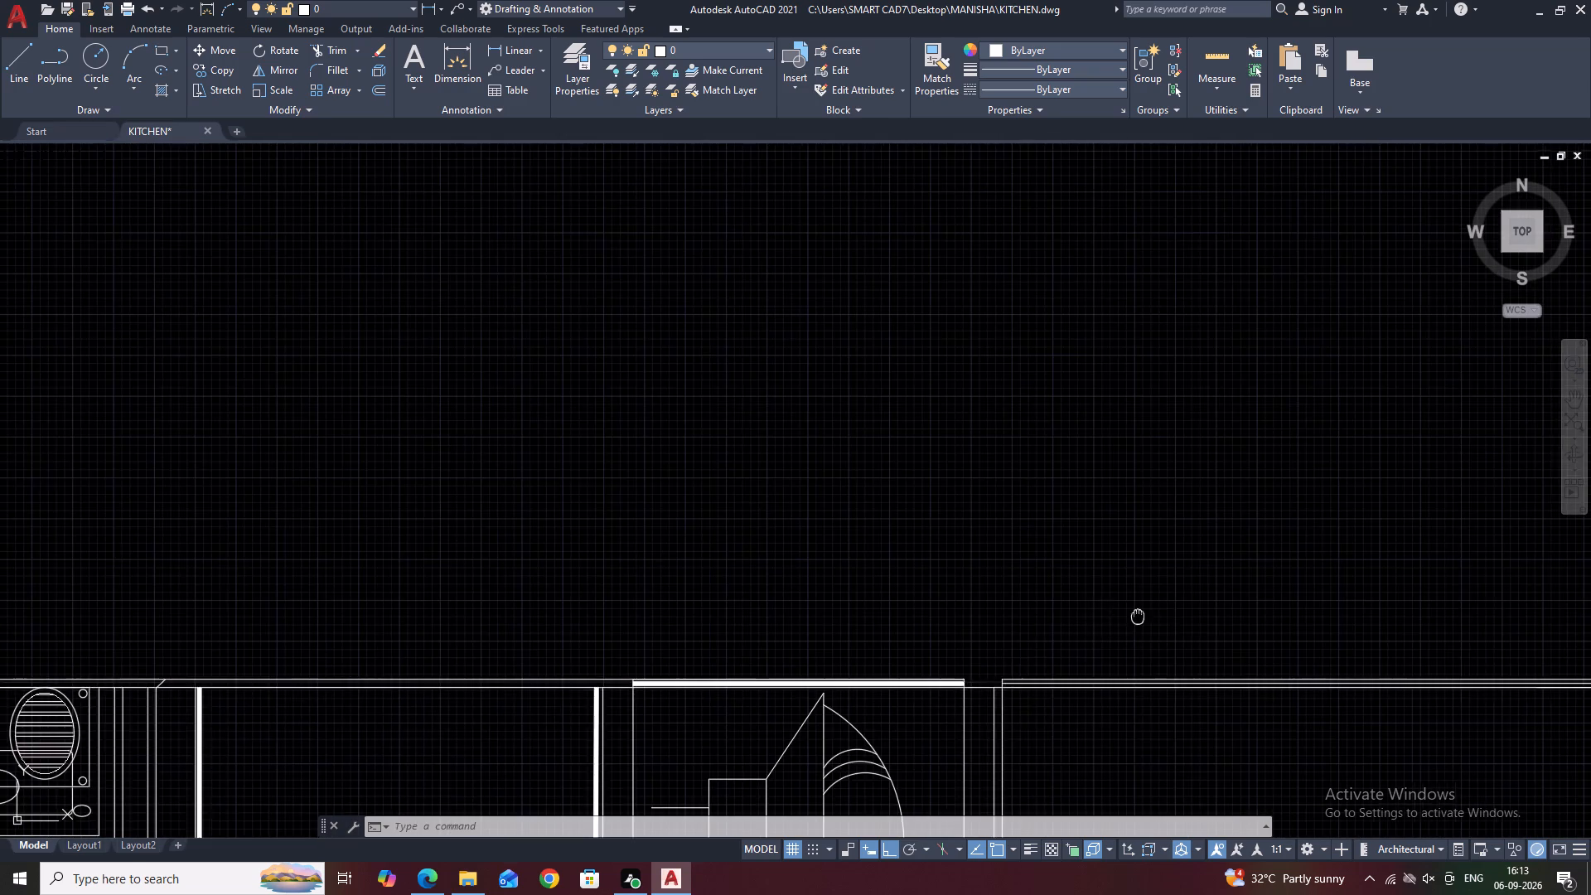
middle_drag(832, 506, 625, 405)
scroll(625, 405, down, 3)
scroll(707, 436, down, 1)
middle_drag(590, 452, 734, 515)
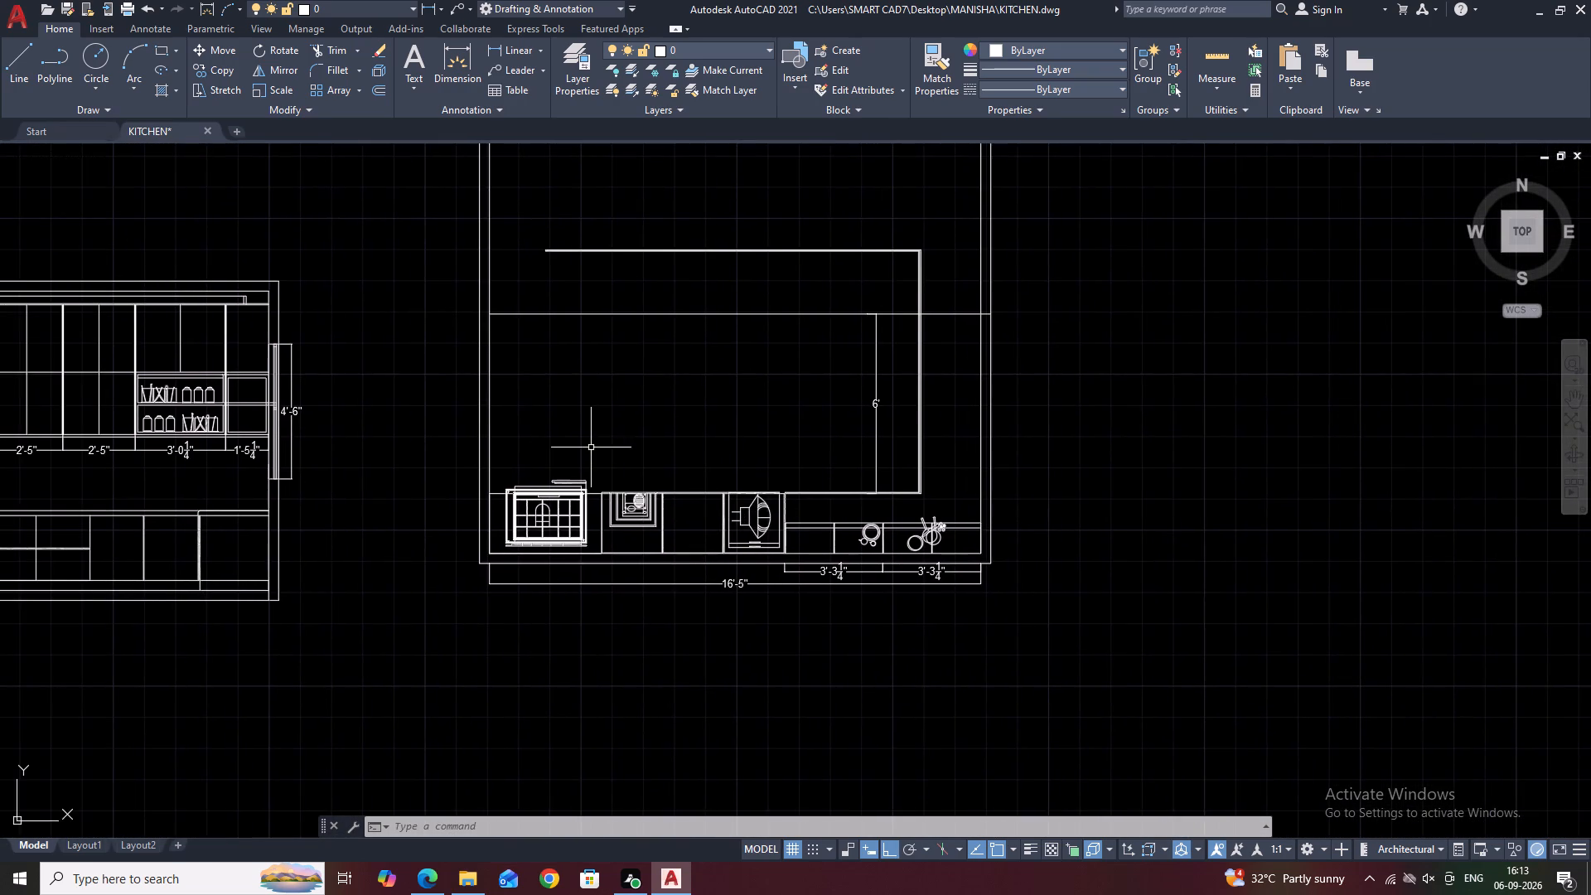
middle_drag(591, 447, 658, 522)
middle_drag(684, 409, 784, 514)
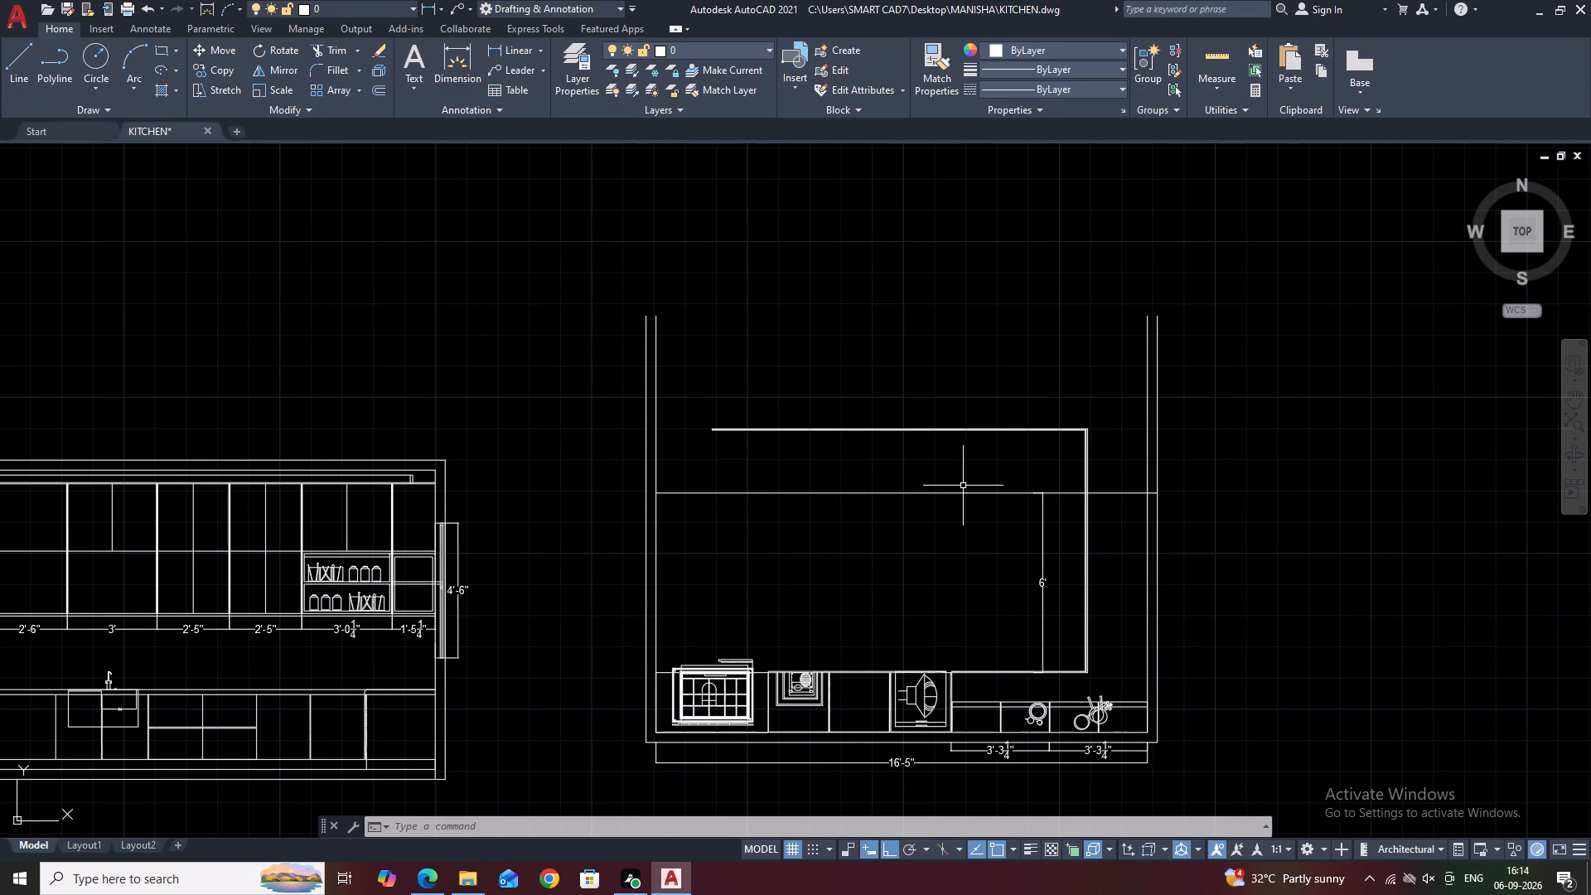
middle_drag(965, 487, 795, 482)
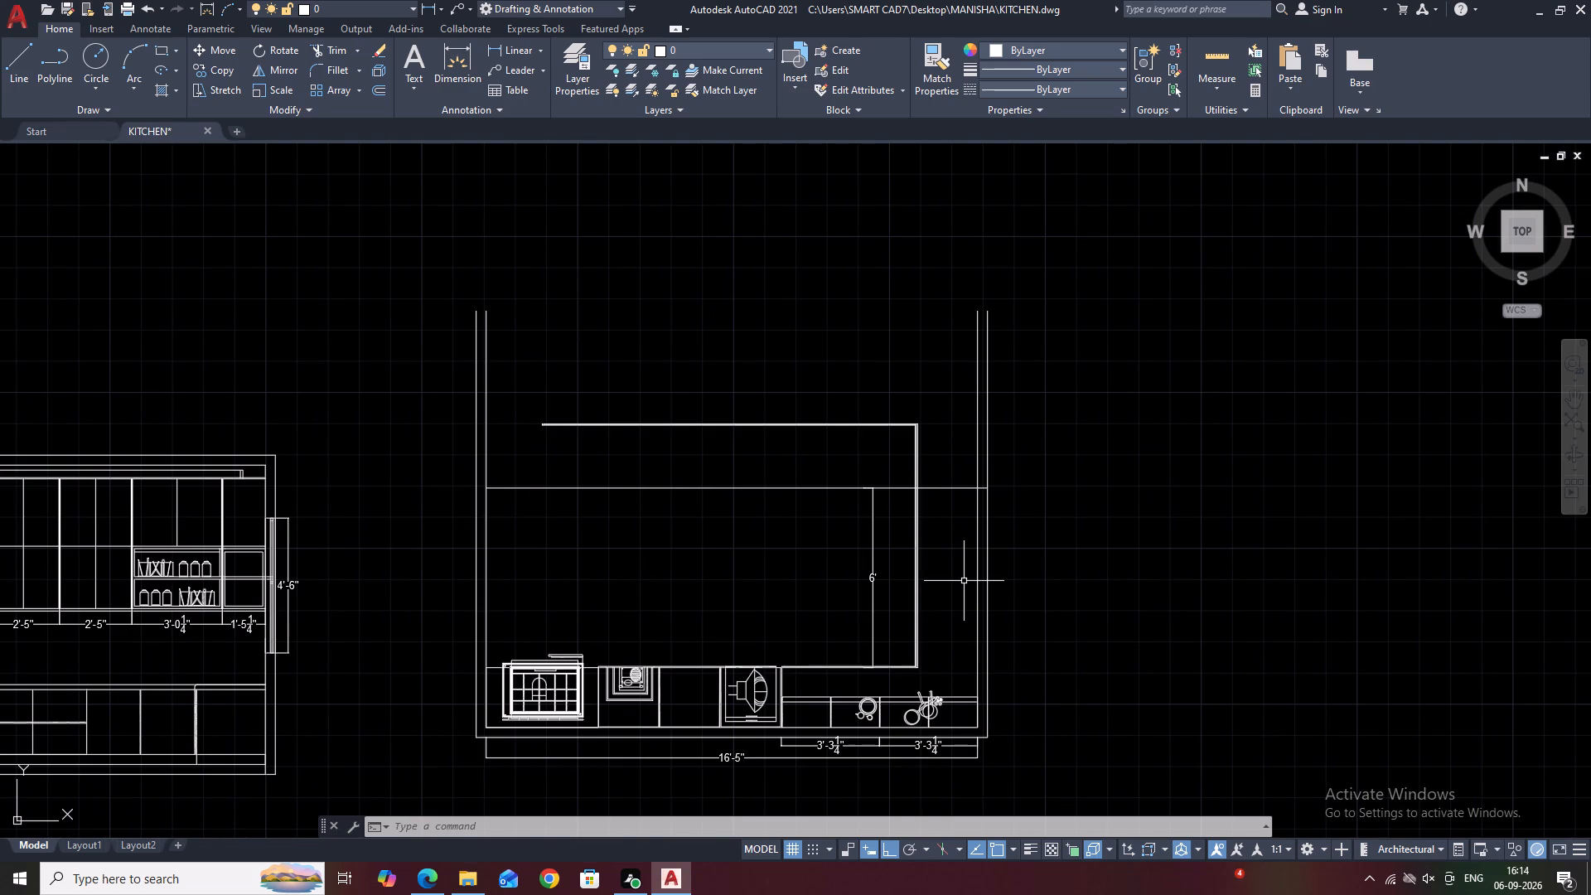
Move the four parallel horizontal counter-edge lines straight down onto the horizontal line at the upper end of the 6' dimension.
scroll(858, 433, up, 3)
drag(950, 494, 936, 443)
drag(905, 337, 895, 310)
middle_drag(921, 484, 904, 322)
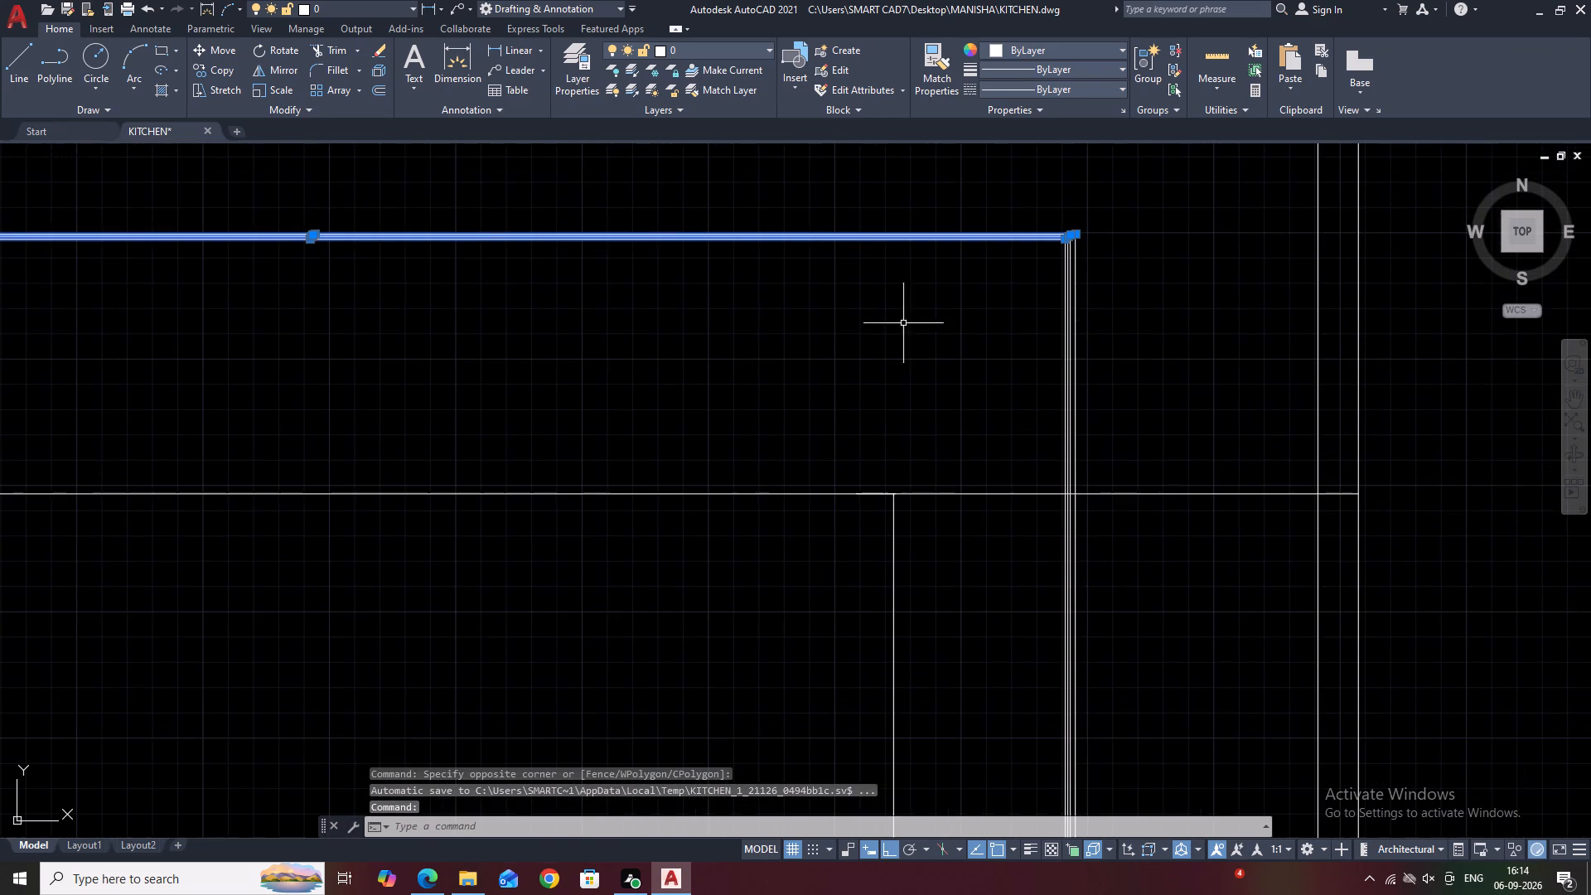
text(M)
key(space)
scroll(839, 252, up, 2)
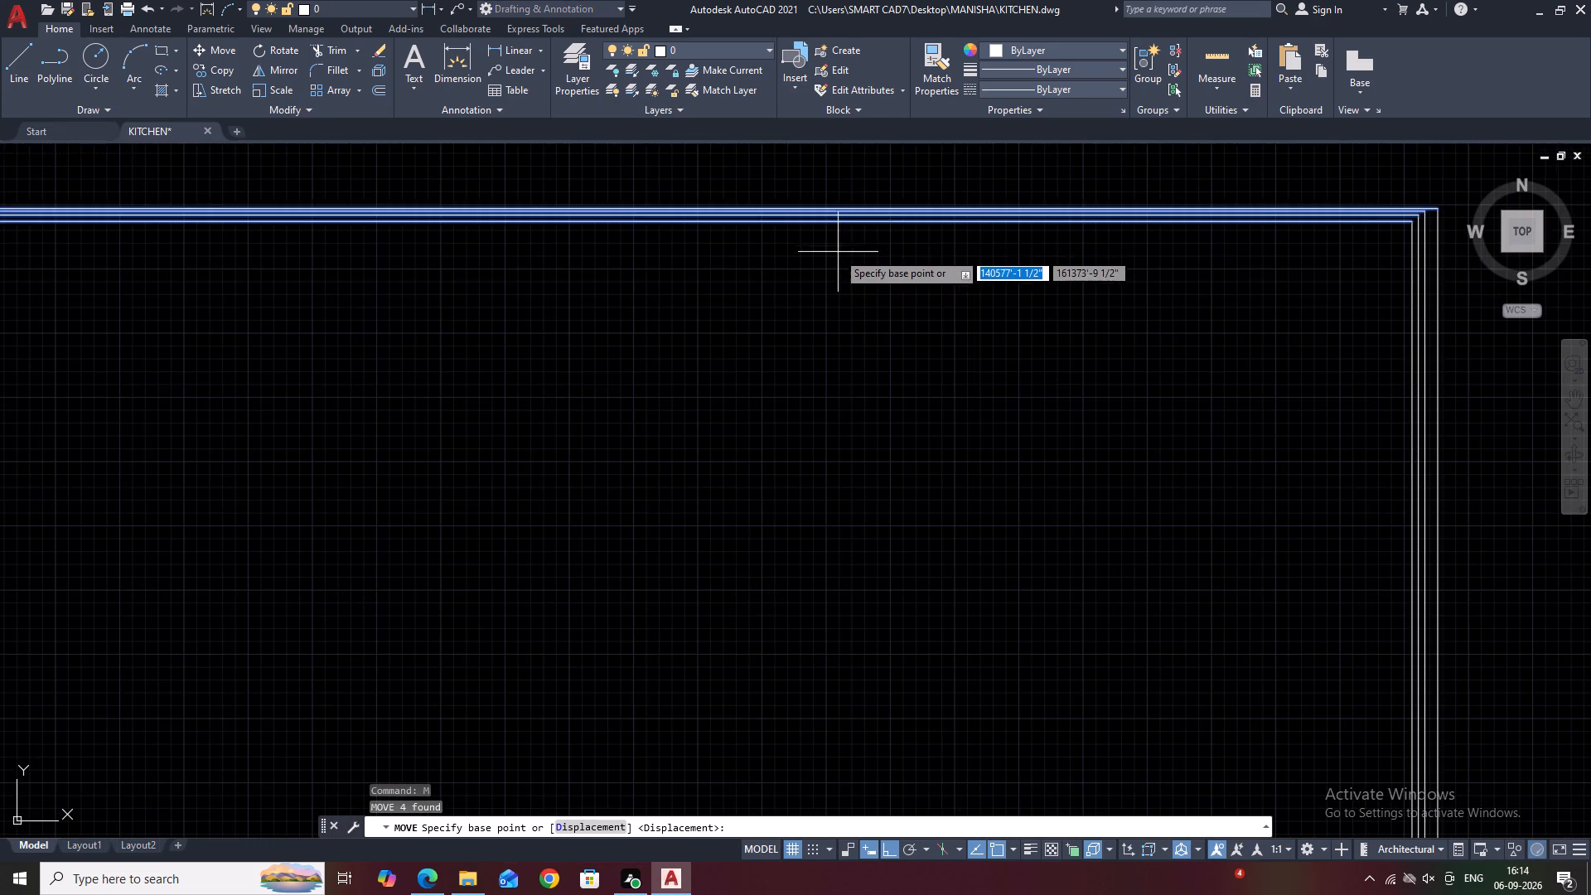
click(852, 224)
scroll(863, 240, down, 1)
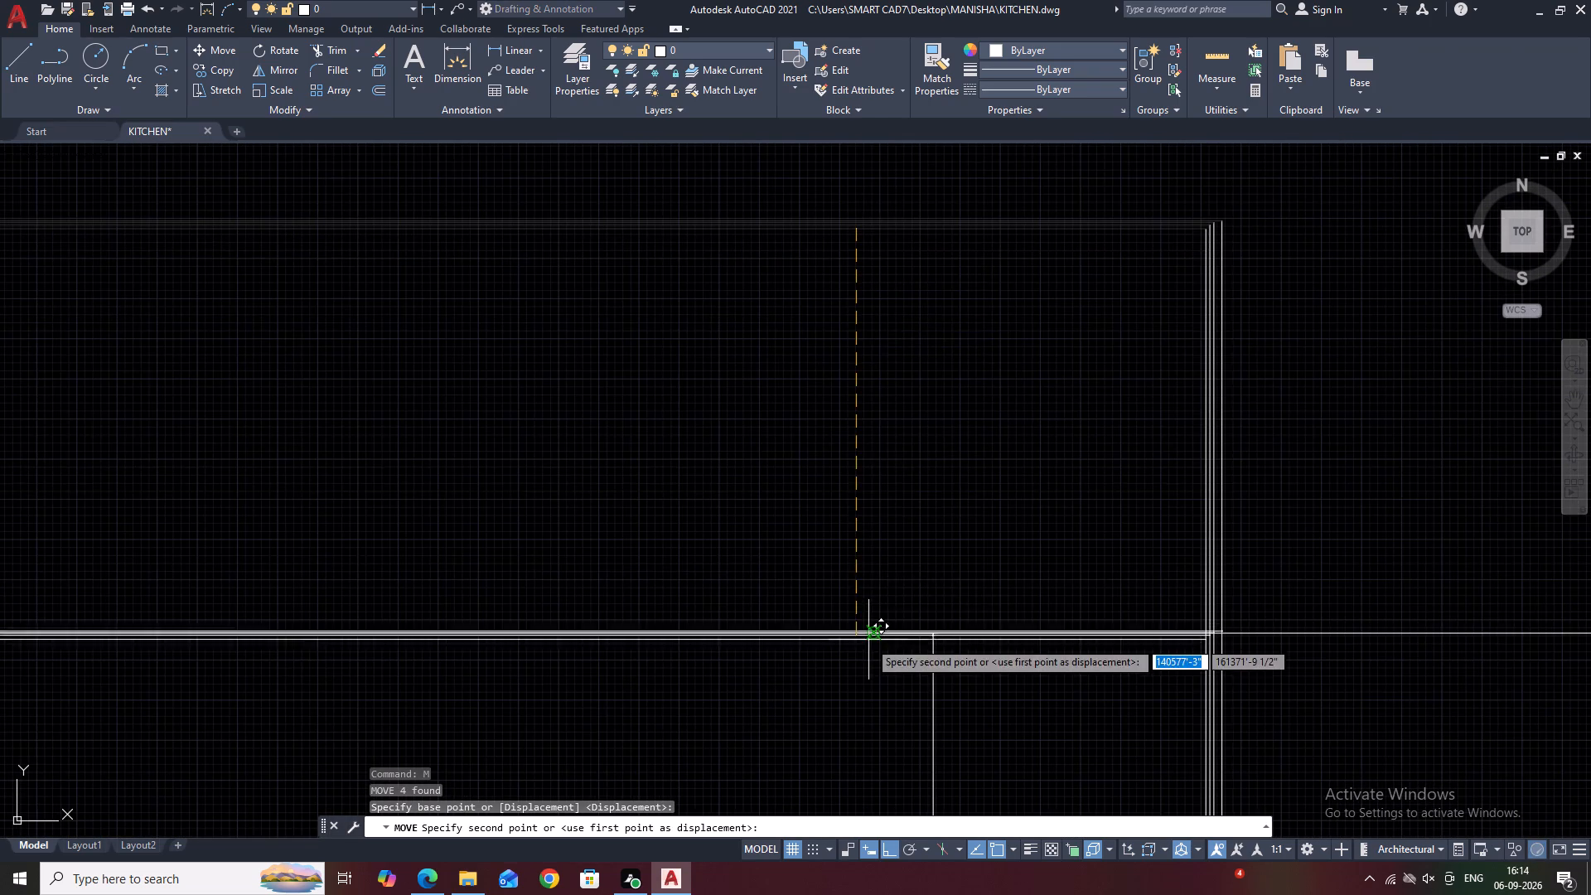
scroll(868, 641, up, 4)
click(824, 630)
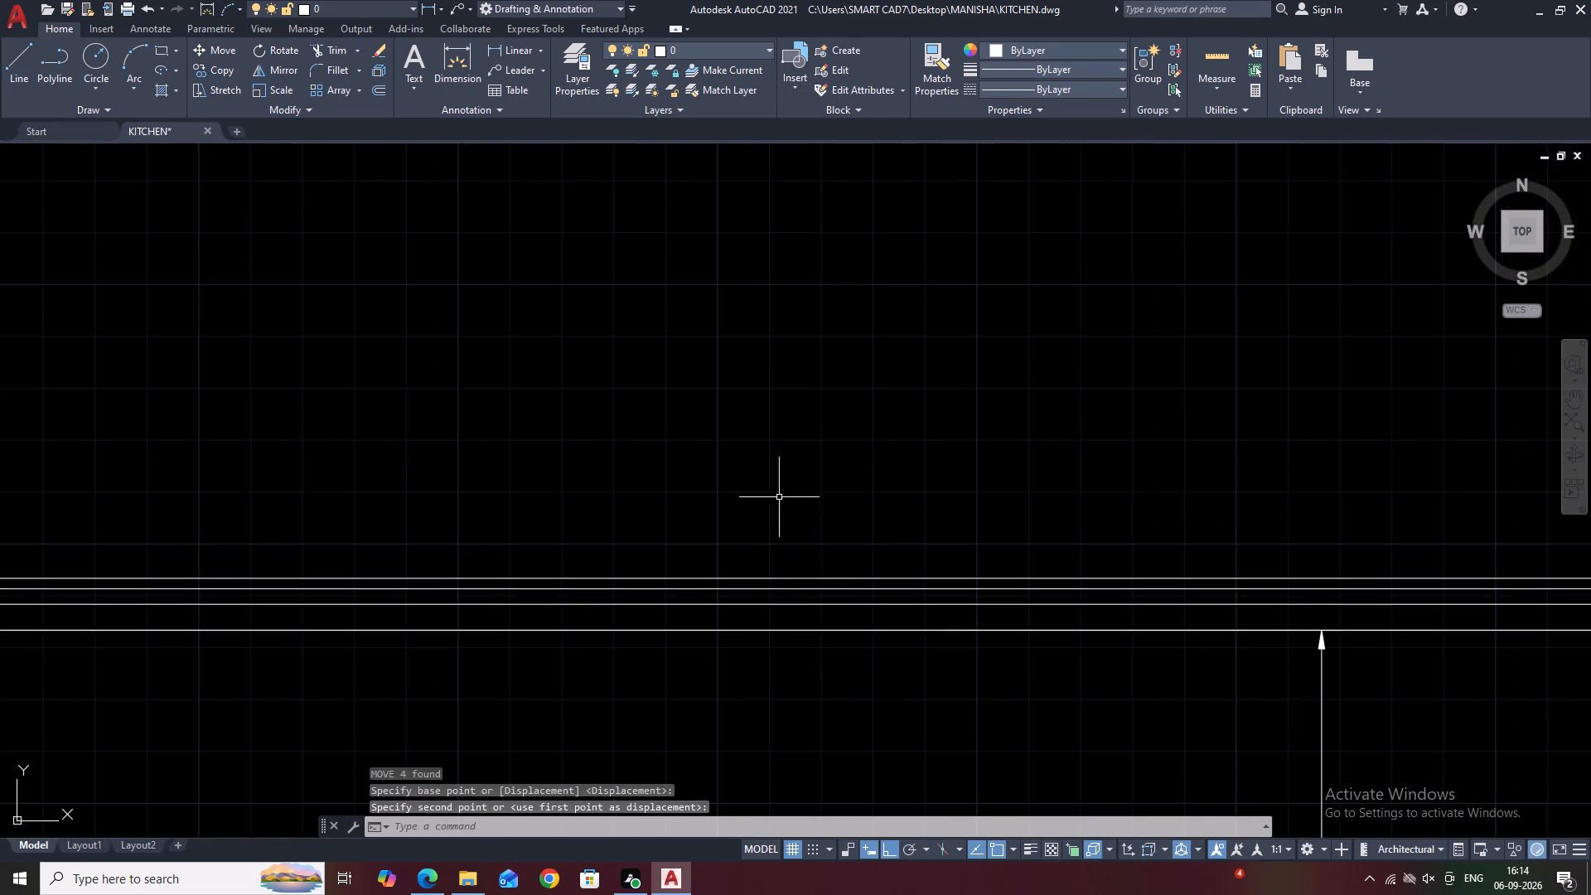
key(Escape)
scroll(741, 421, down, 3)
key(Escape)
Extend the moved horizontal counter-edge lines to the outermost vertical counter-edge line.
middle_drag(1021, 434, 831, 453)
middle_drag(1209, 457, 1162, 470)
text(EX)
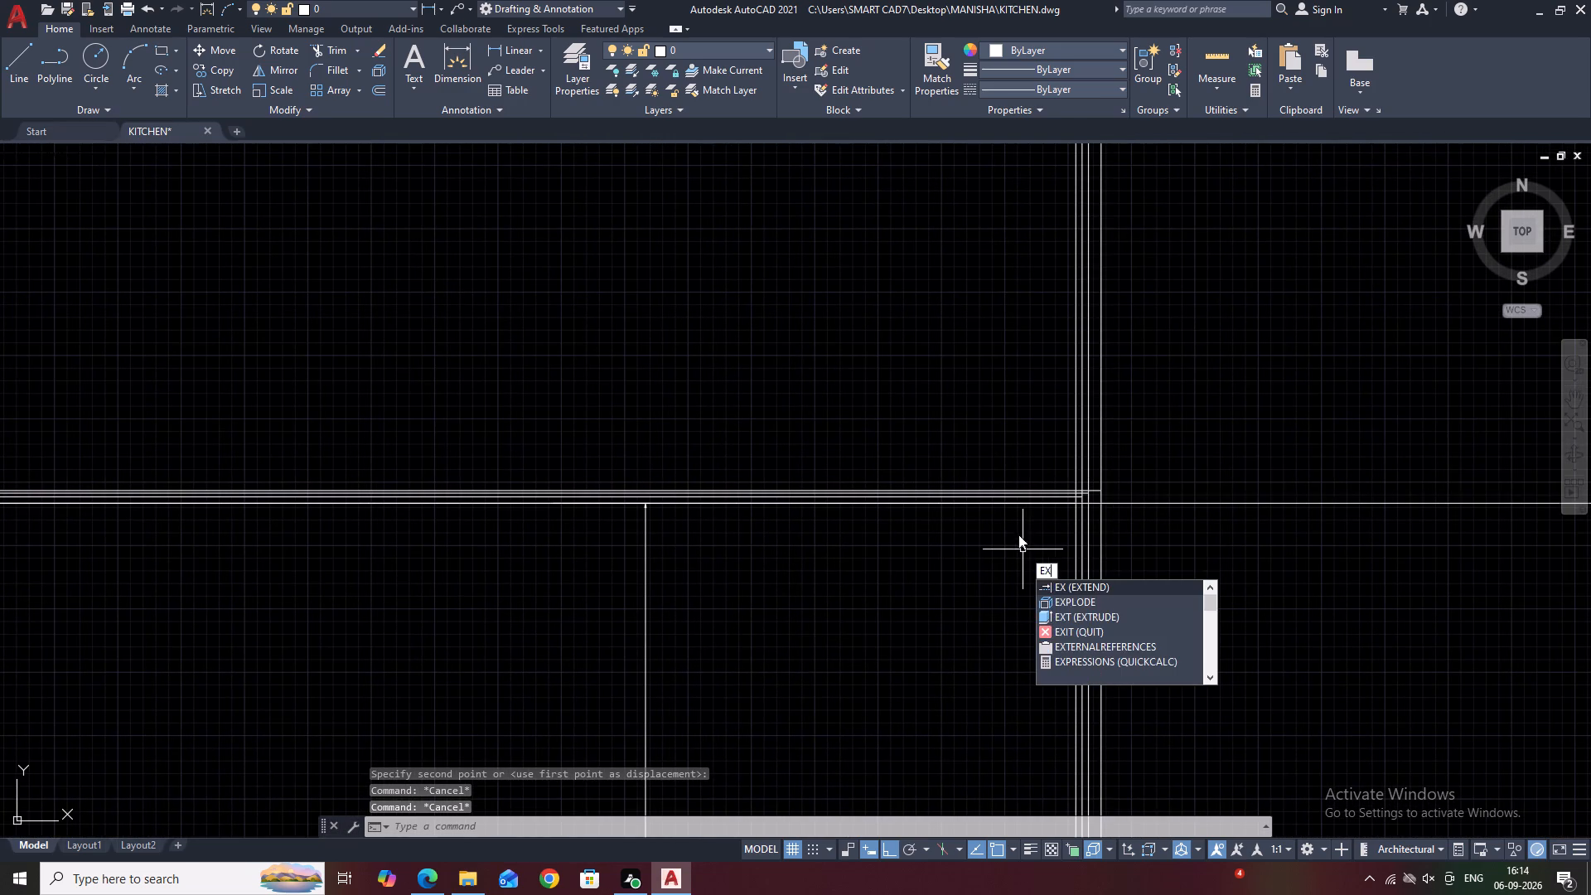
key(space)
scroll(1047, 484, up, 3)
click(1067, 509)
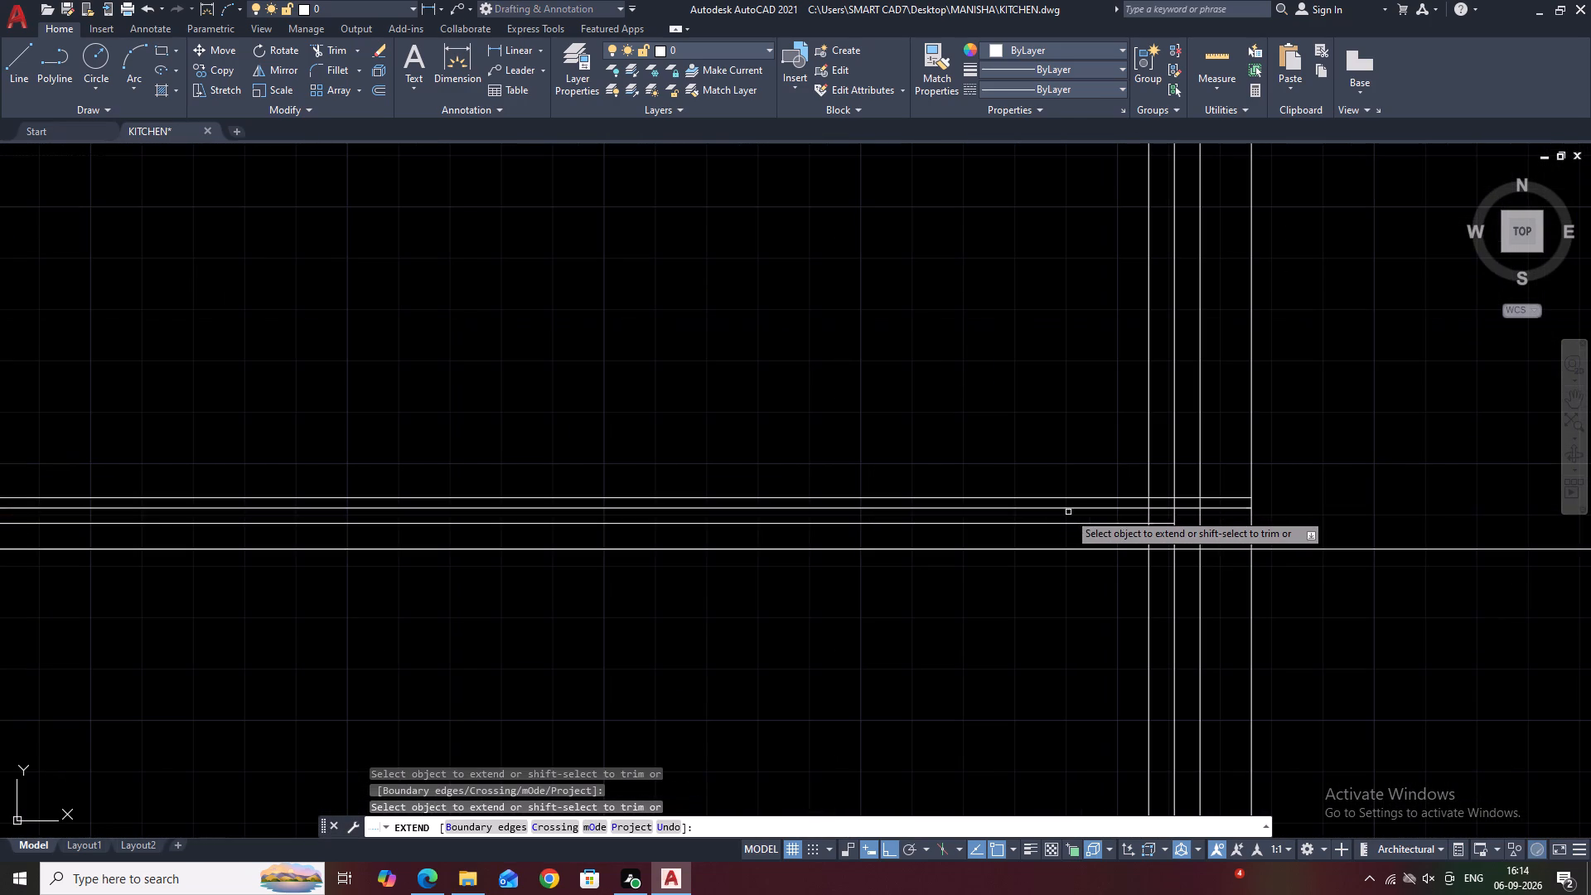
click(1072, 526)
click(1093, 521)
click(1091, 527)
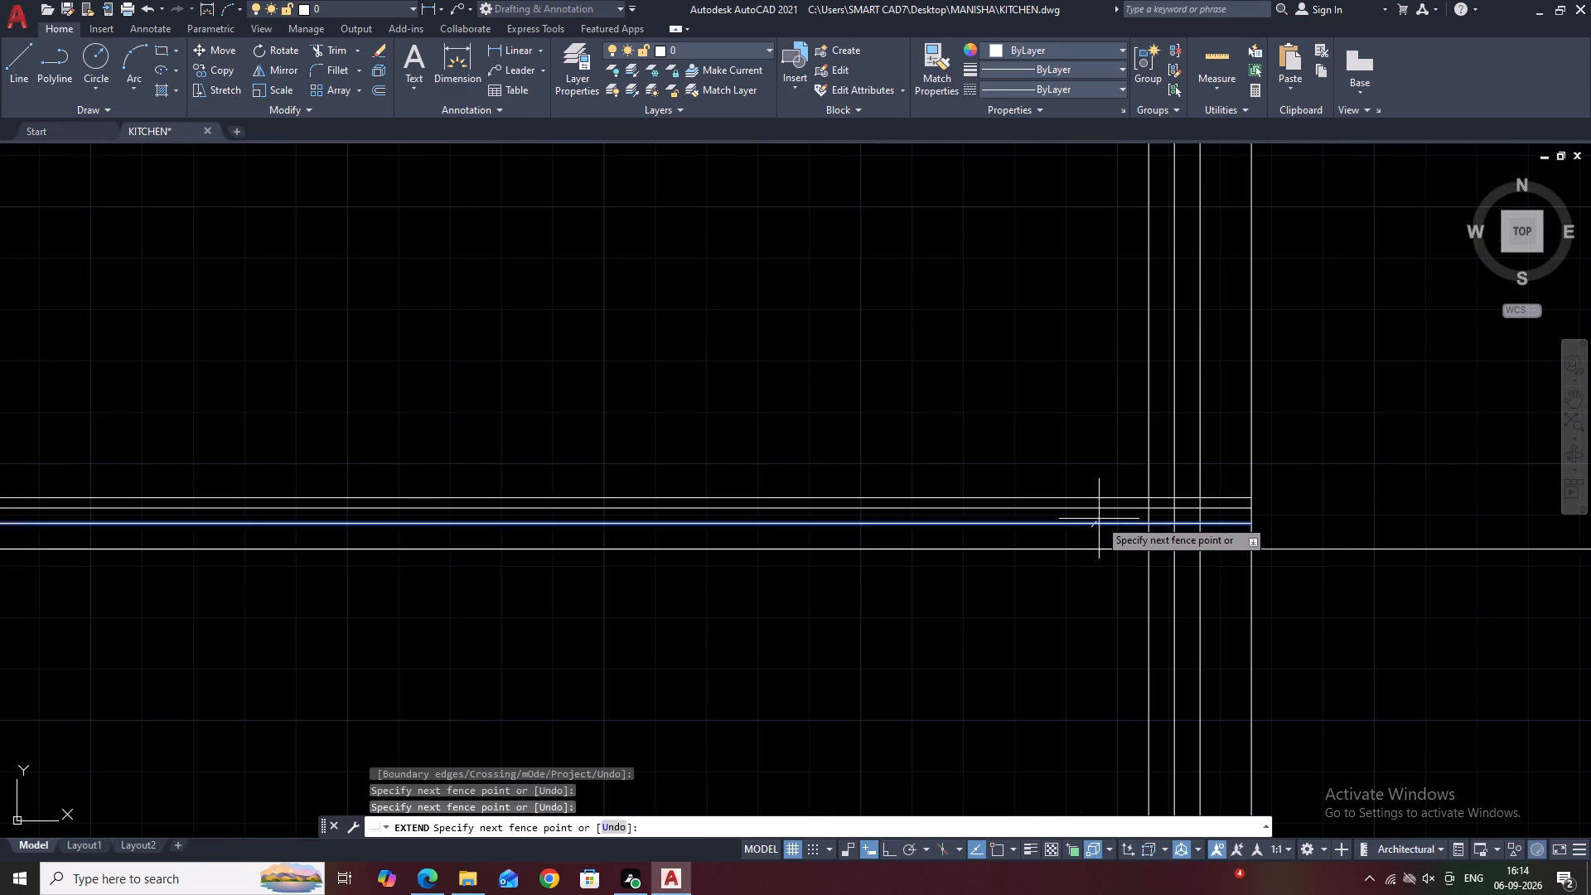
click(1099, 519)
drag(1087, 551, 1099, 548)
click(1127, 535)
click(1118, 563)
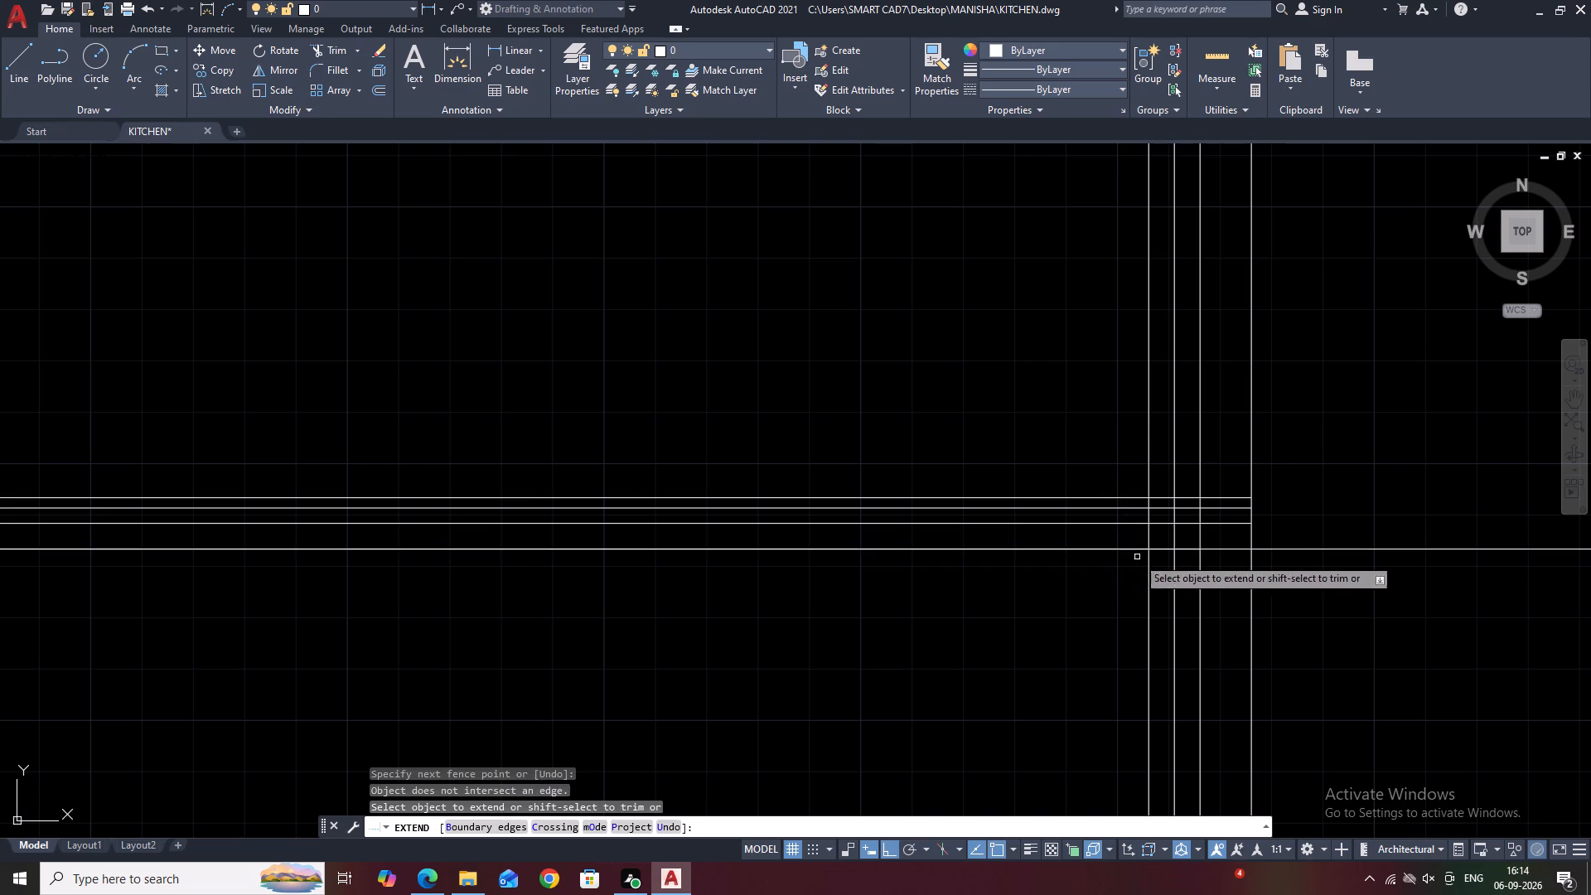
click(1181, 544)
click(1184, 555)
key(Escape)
Trim the excess of the vertical counter-edge lines above the moved horizontal lines.
scroll(1104, 508, down, 2)
middle_drag(1236, 437, 1161, 486)
scroll(1157, 493, down, 3)
scroll(1258, 398, down, 2)
middle_drag(1263, 386, 1212, 424)
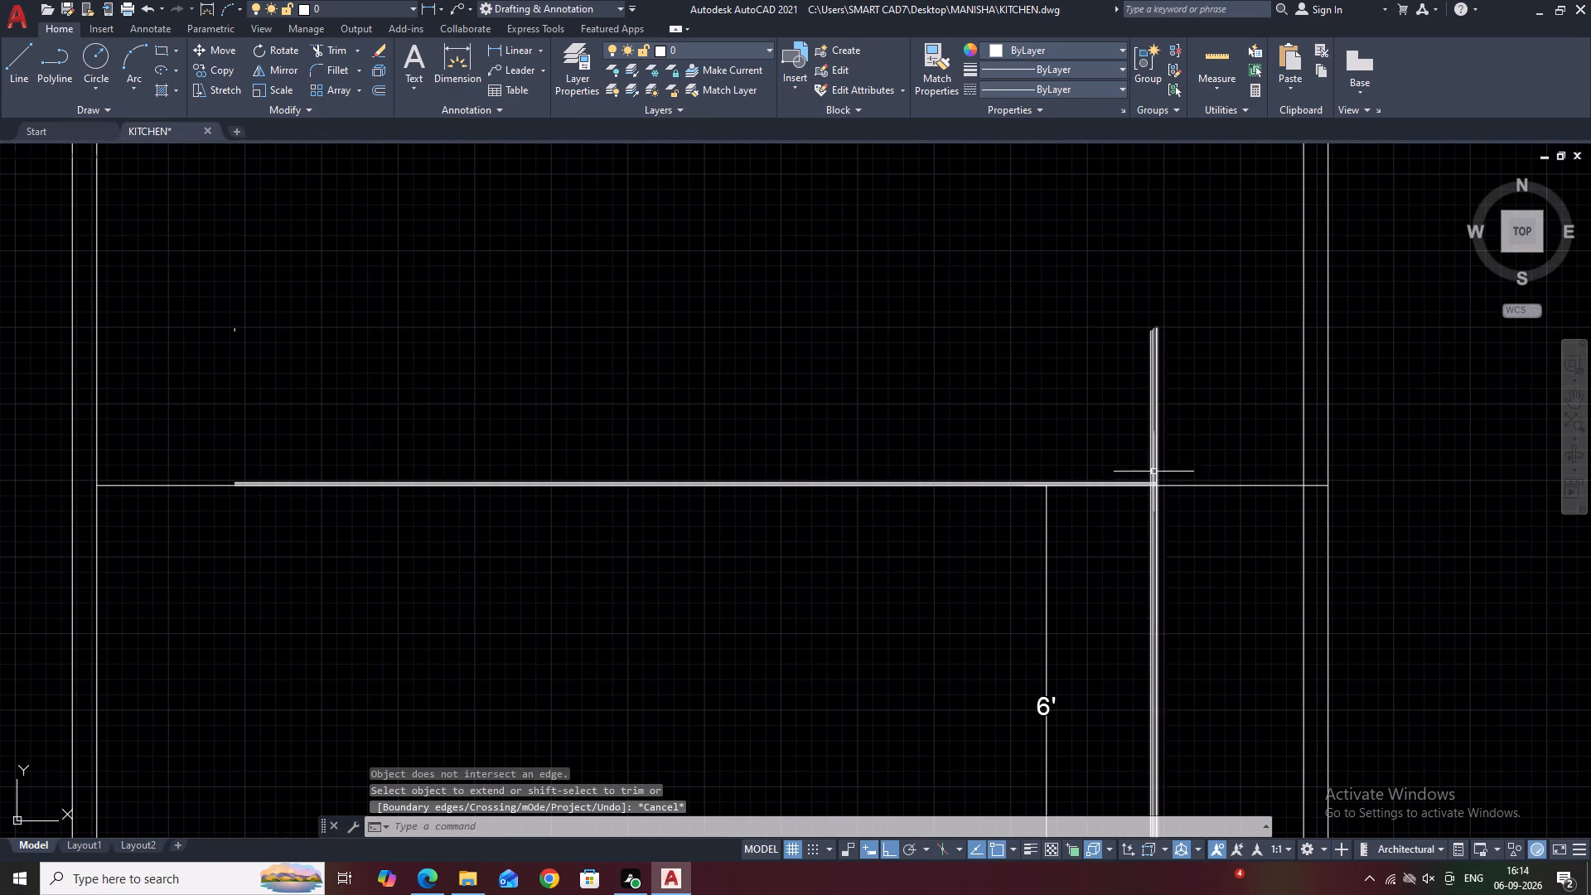
key(t)
text(R)
key(space)
click(1195, 440)
drag(1095, 371, 1121, 398)
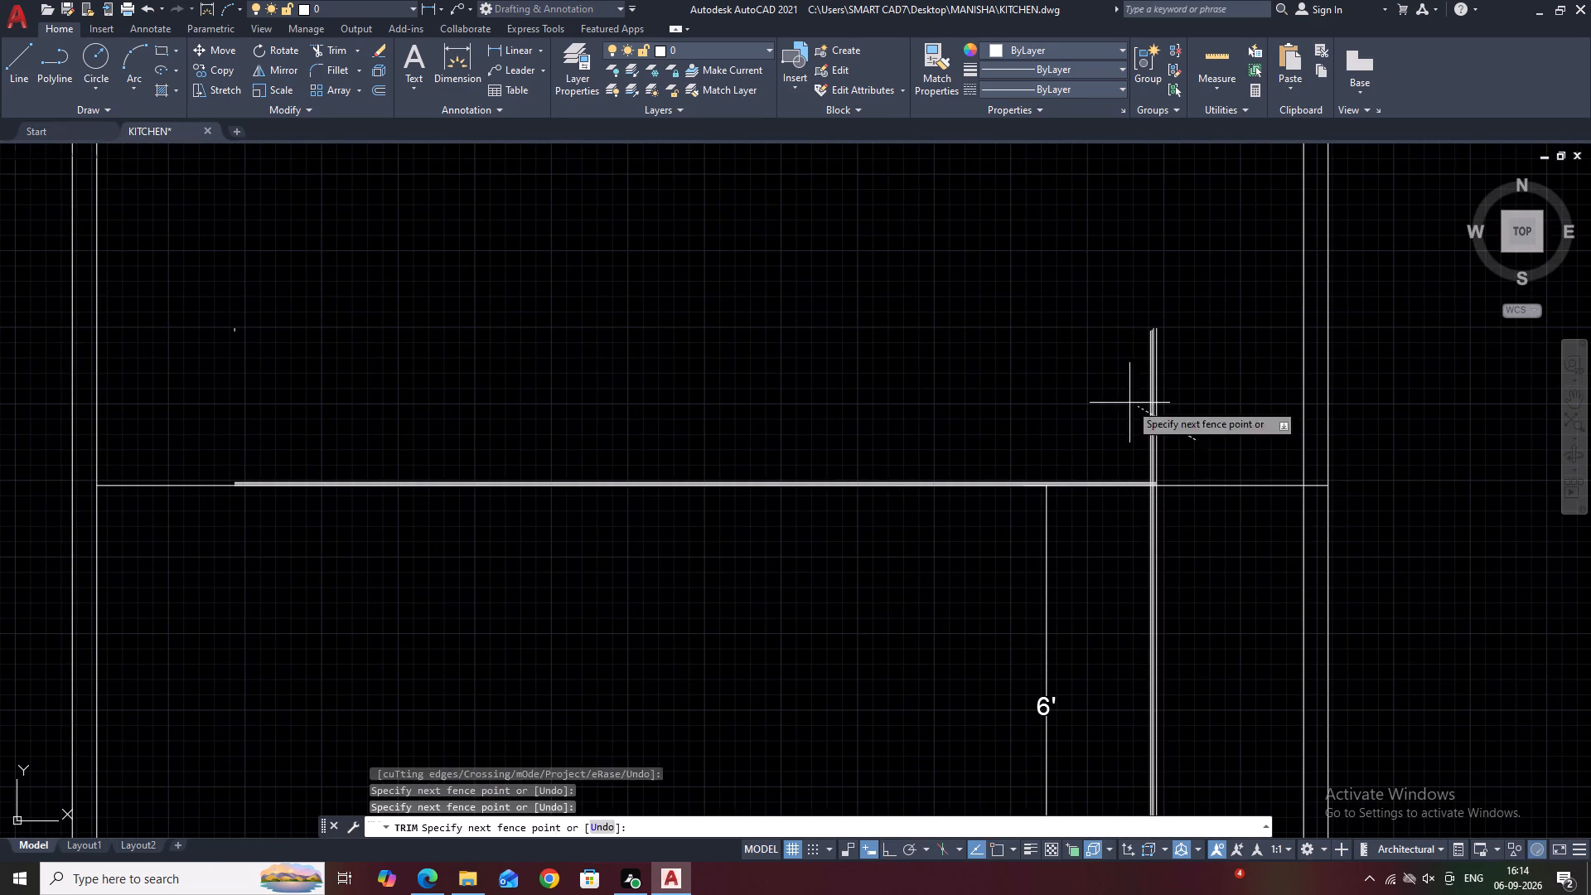
drag(1121, 398, 1089, 357)
key(Escape)
Fillet the innermost pair of horizontal and vertical counter-edge lines into a square corner, and try the same on the adjacent pair.
scroll(1156, 497, up, 5)
middle_drag(1052, 434, 1117, 406)
scroll(1117, 424, up, 2)
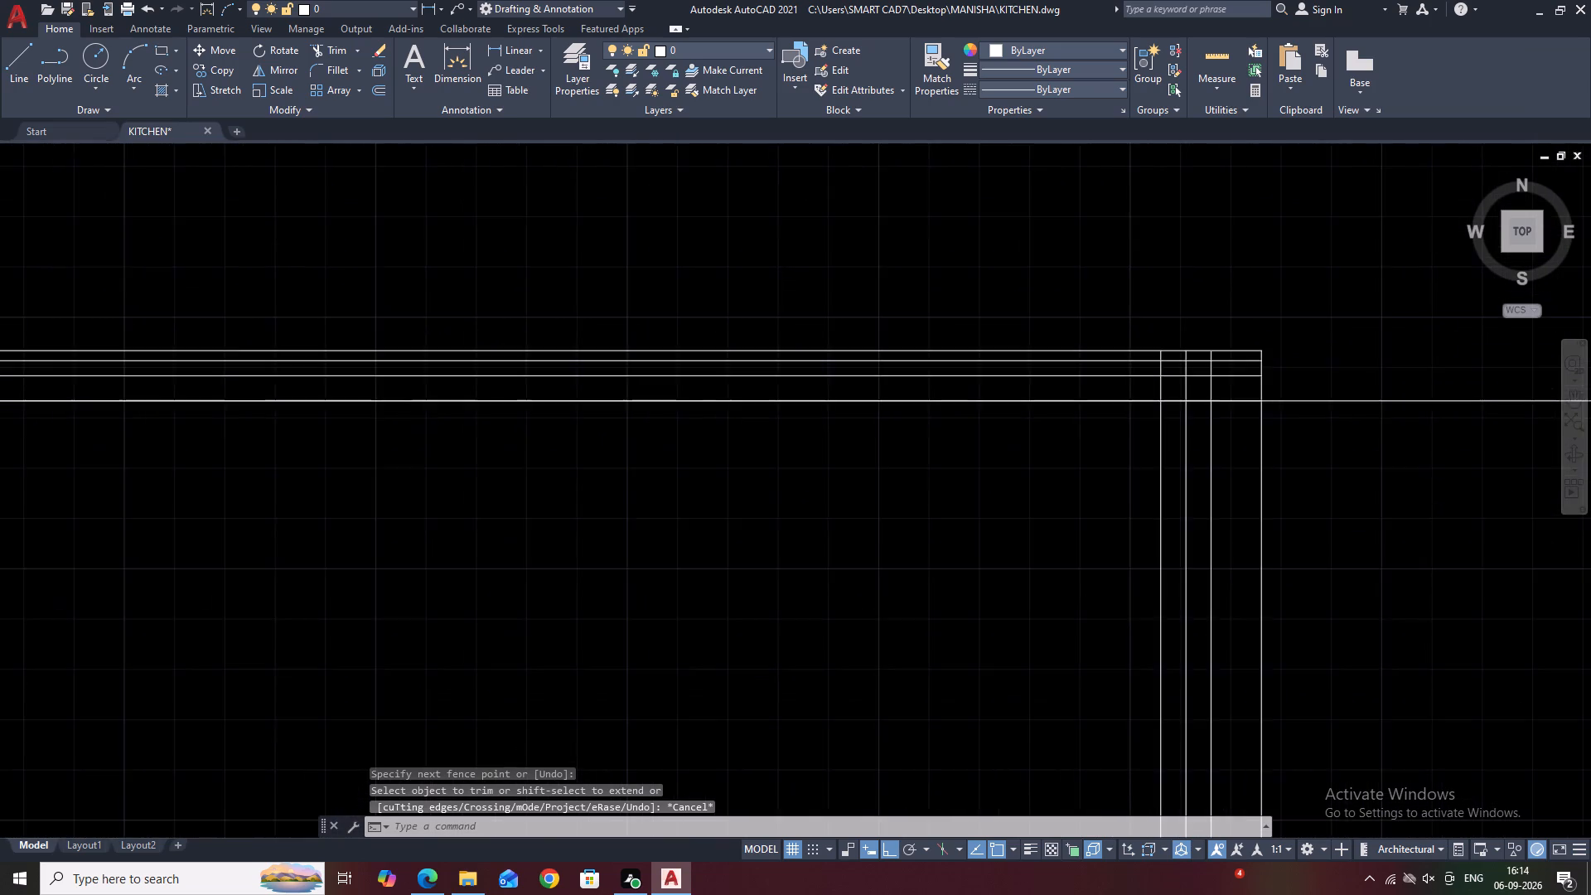
text(F)
key(space)
click(1153, 388)
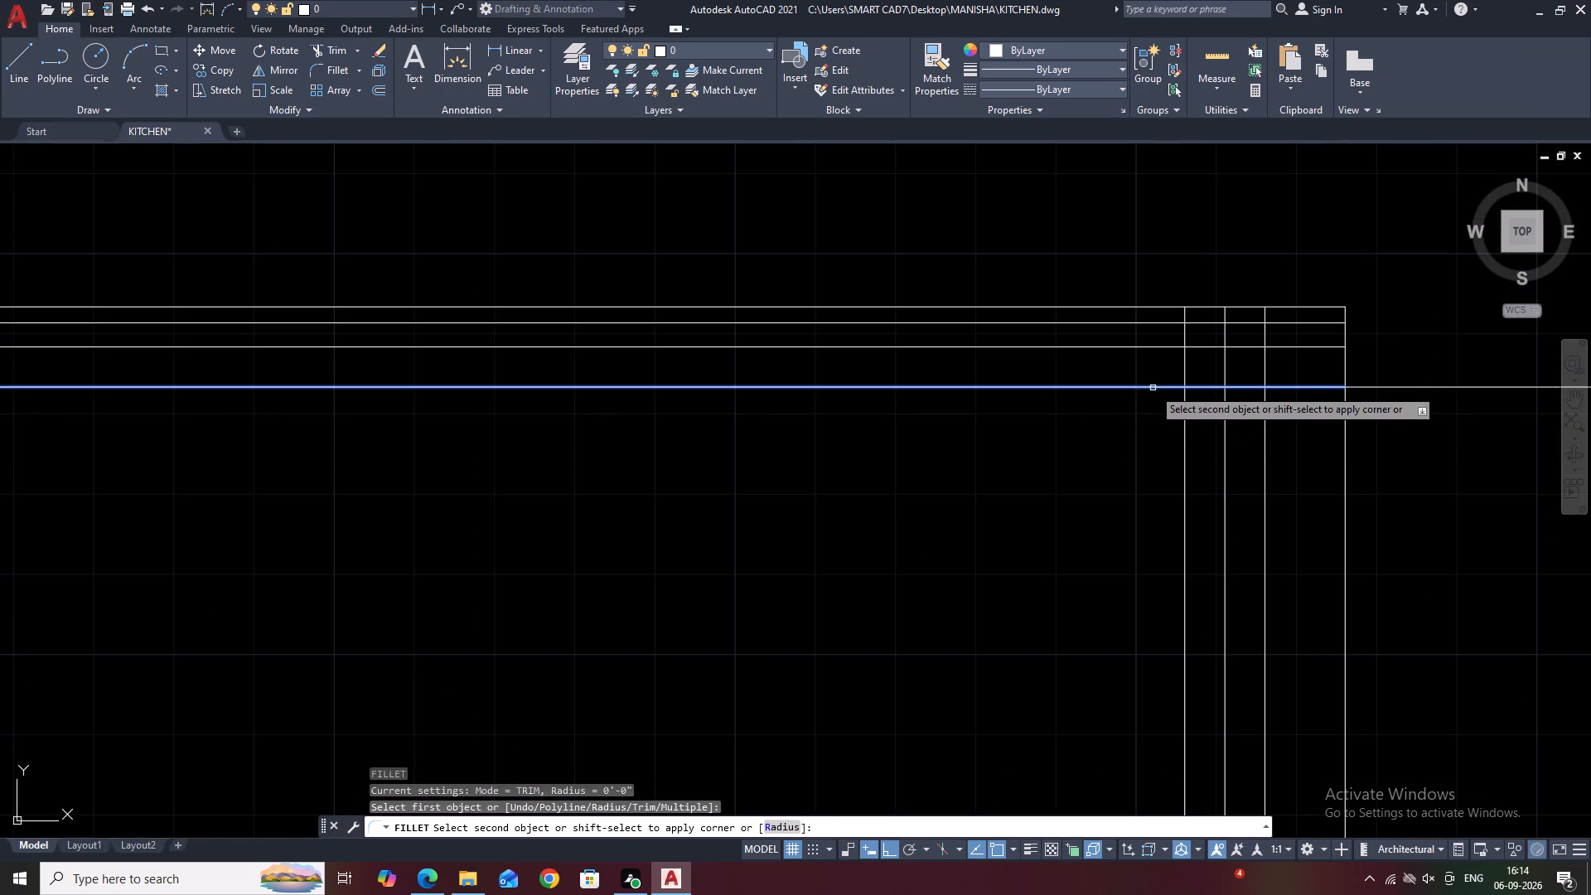
click(1183, 418)
key(space)
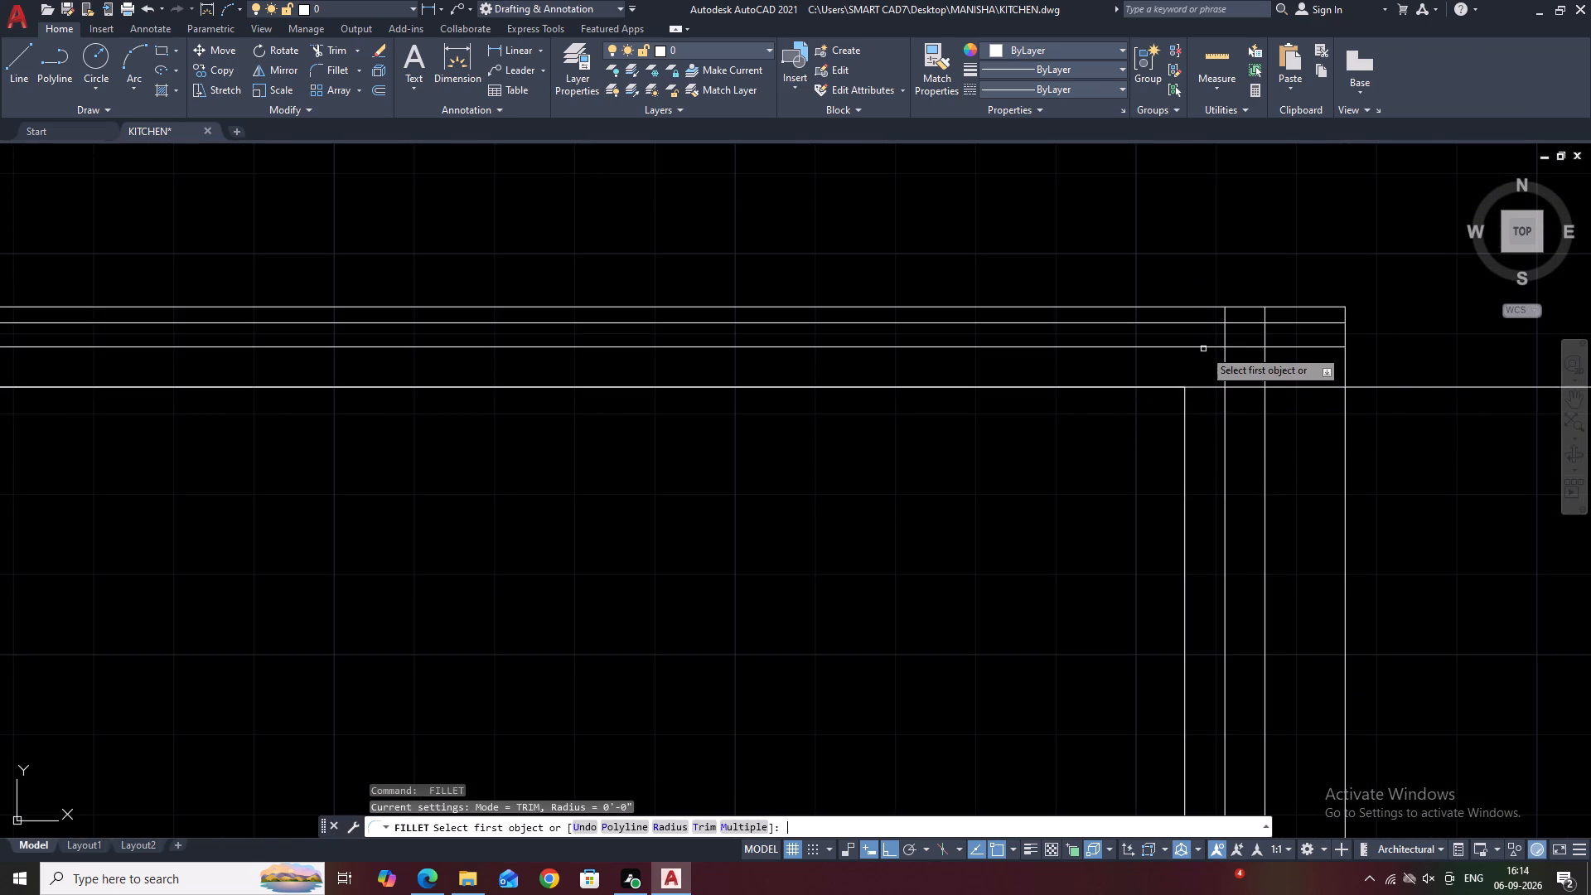
click(1203, 349)
click(1212, 346)
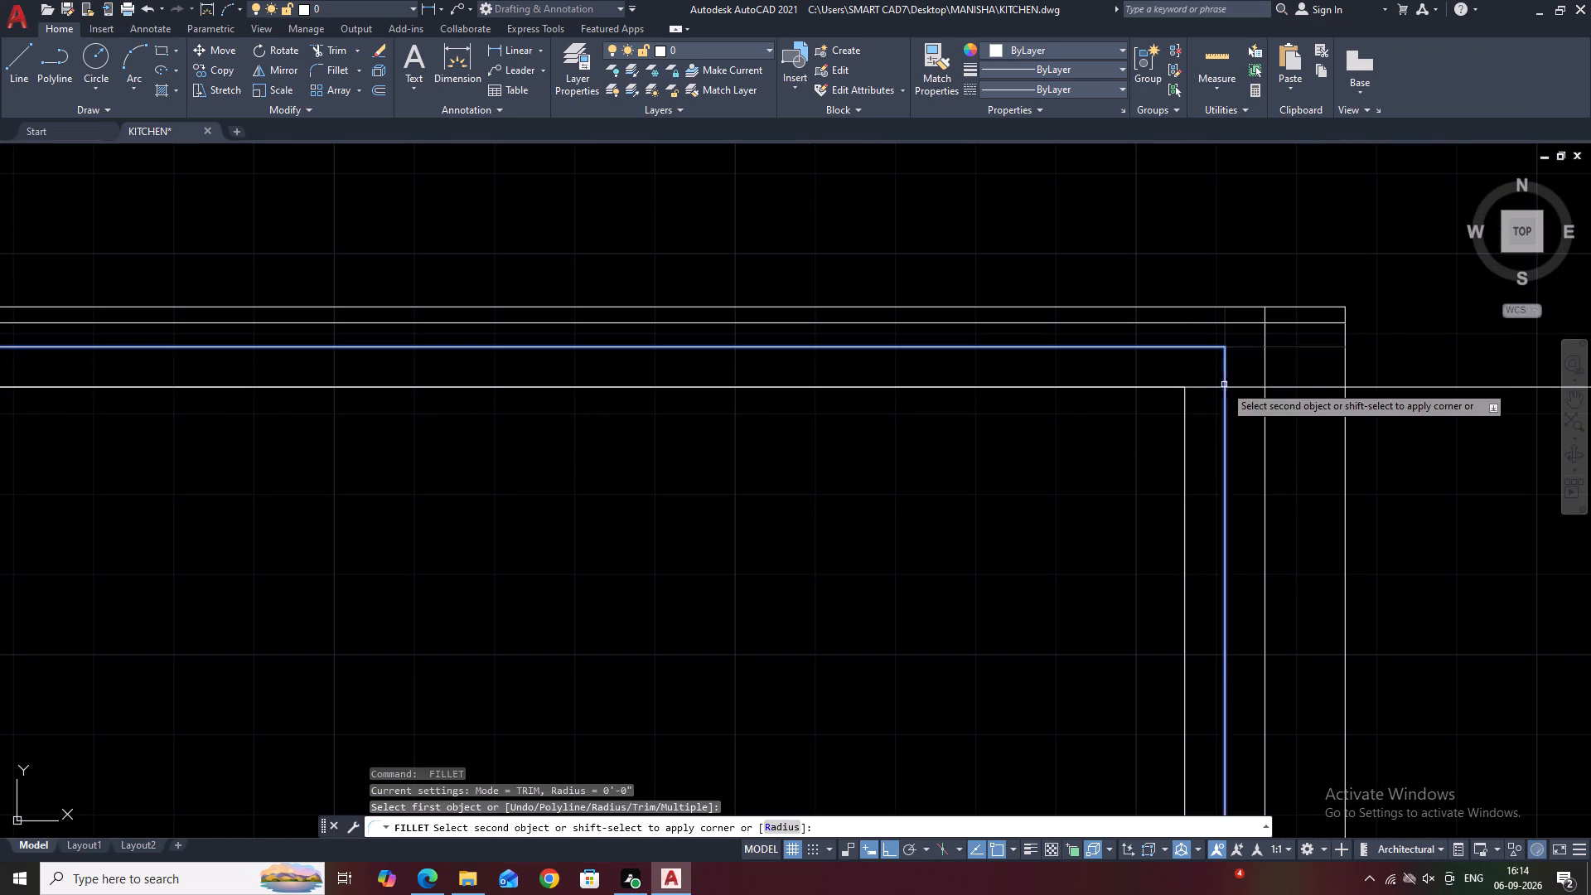
click(1224, 385)
Fillet the two outer pairs of horizontal and vertical counter-edge lines into square corners.
key(space)
click(1211, 324)
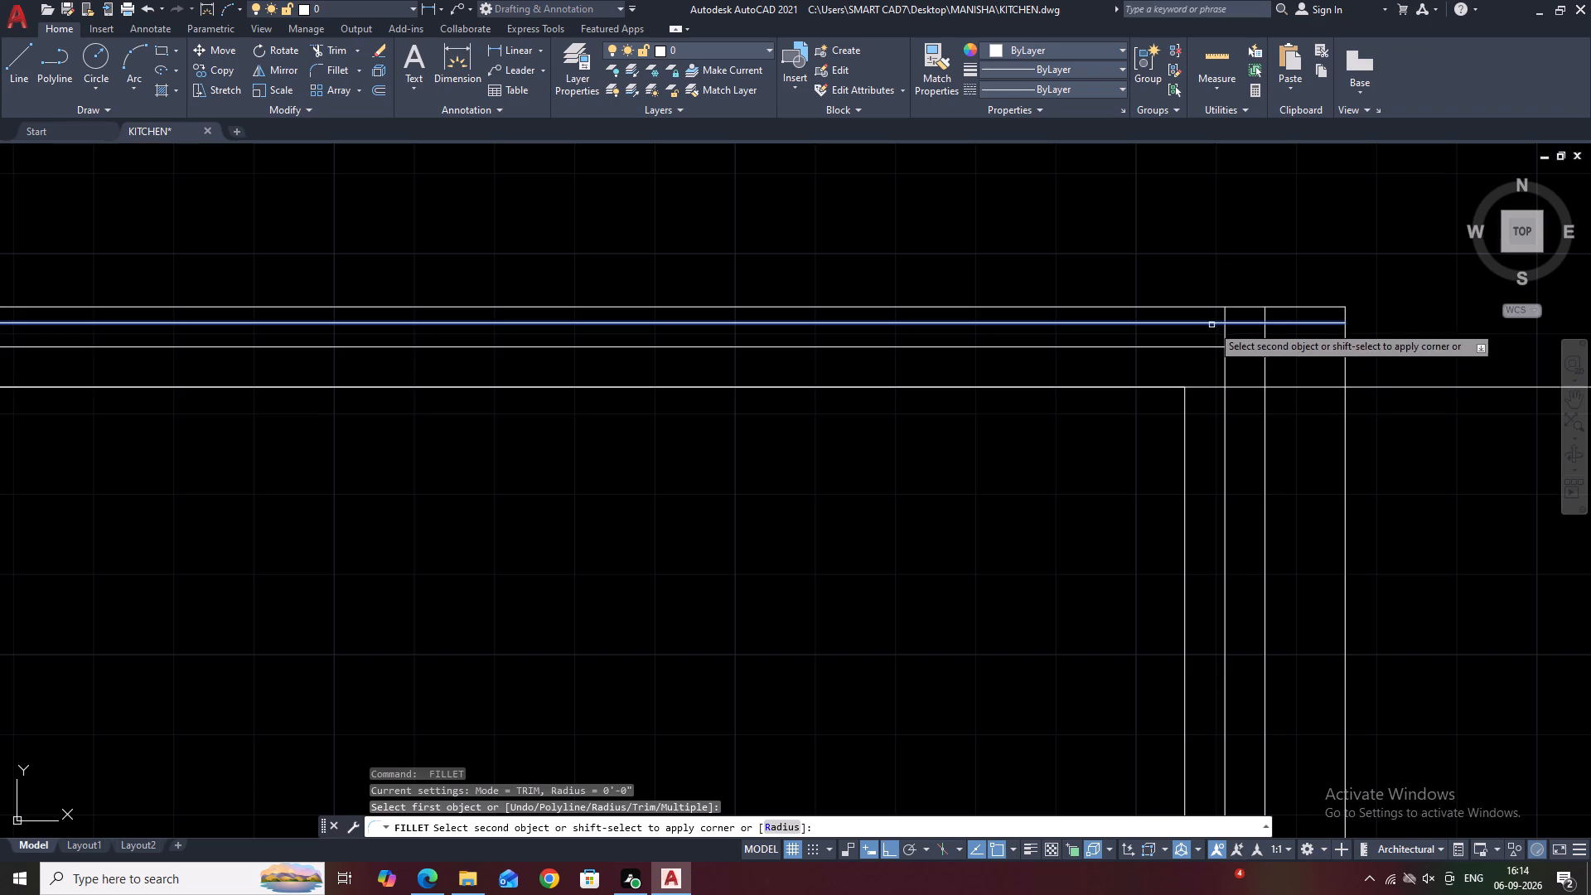
click(1263, 368)
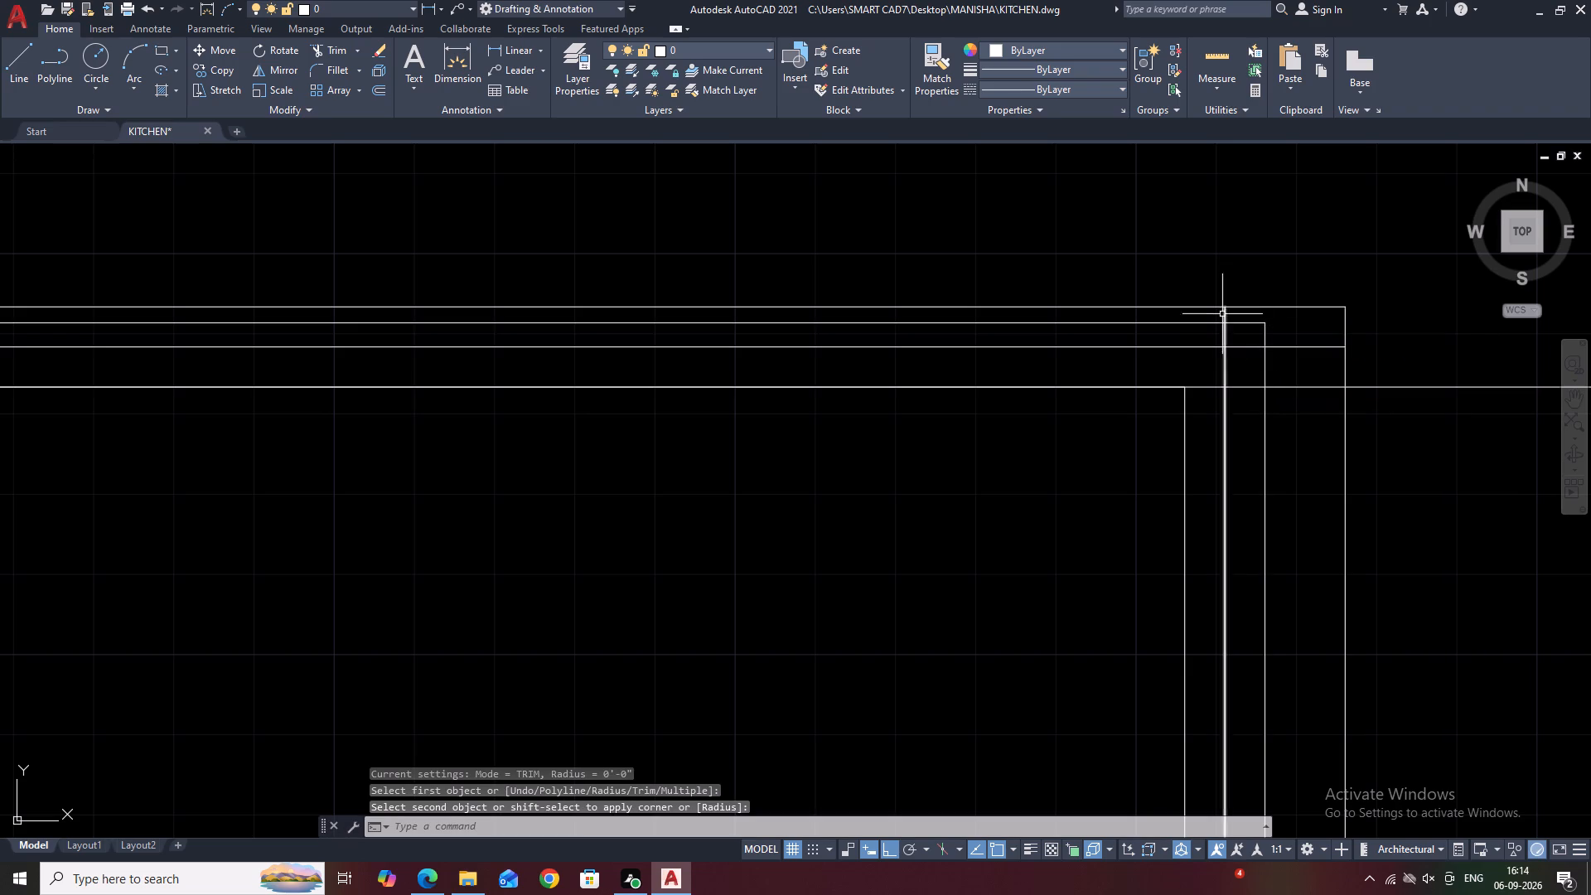
key(space)
click(1212, 307)
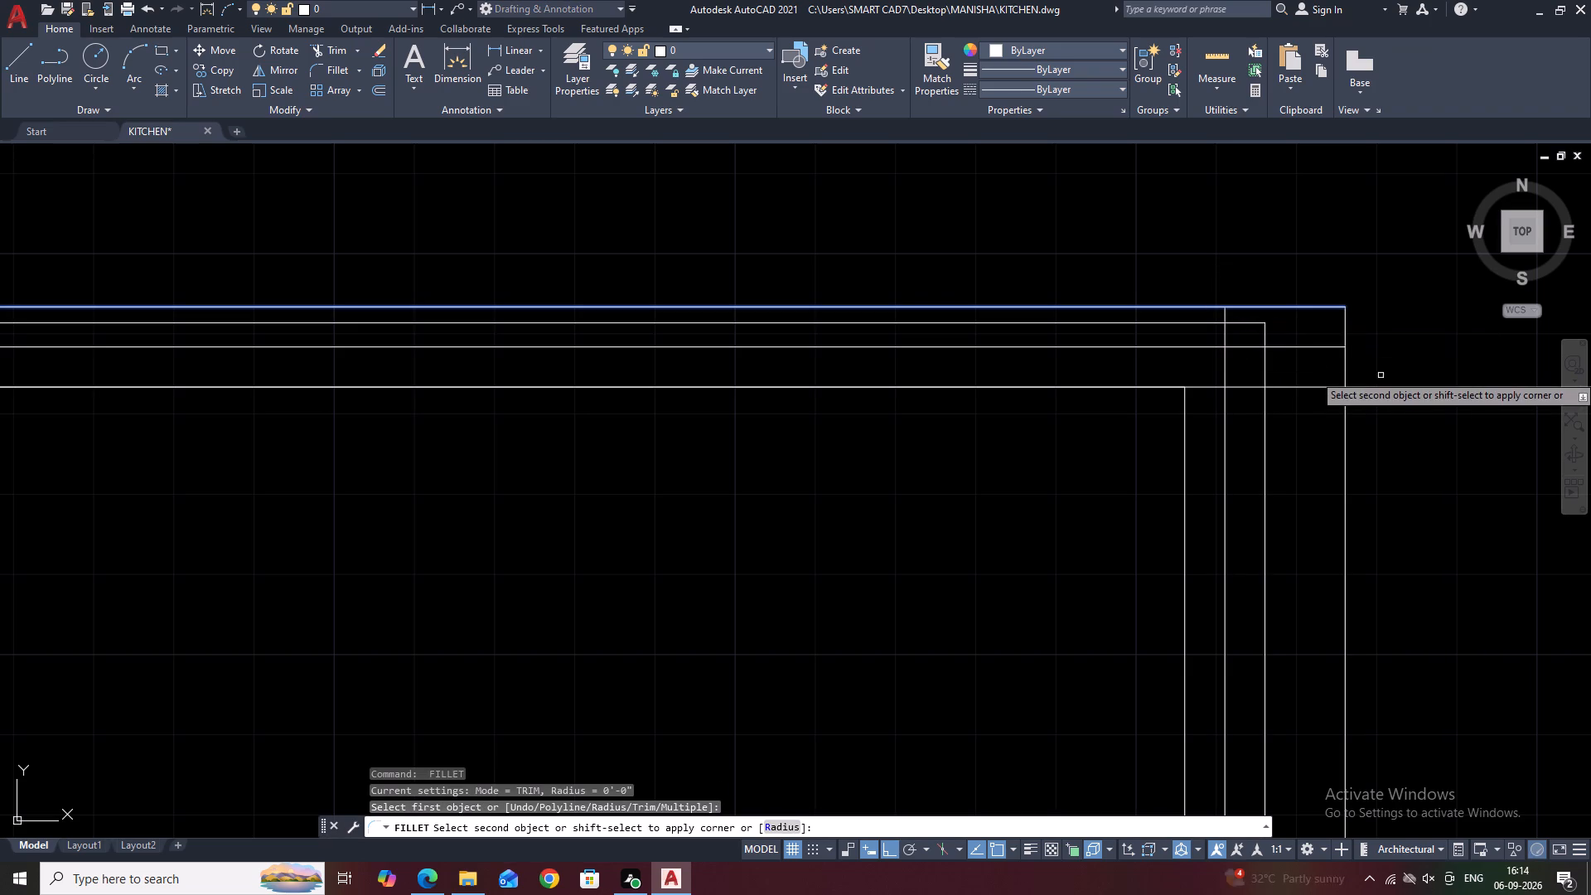
click(1343, 357)
key(Escape)
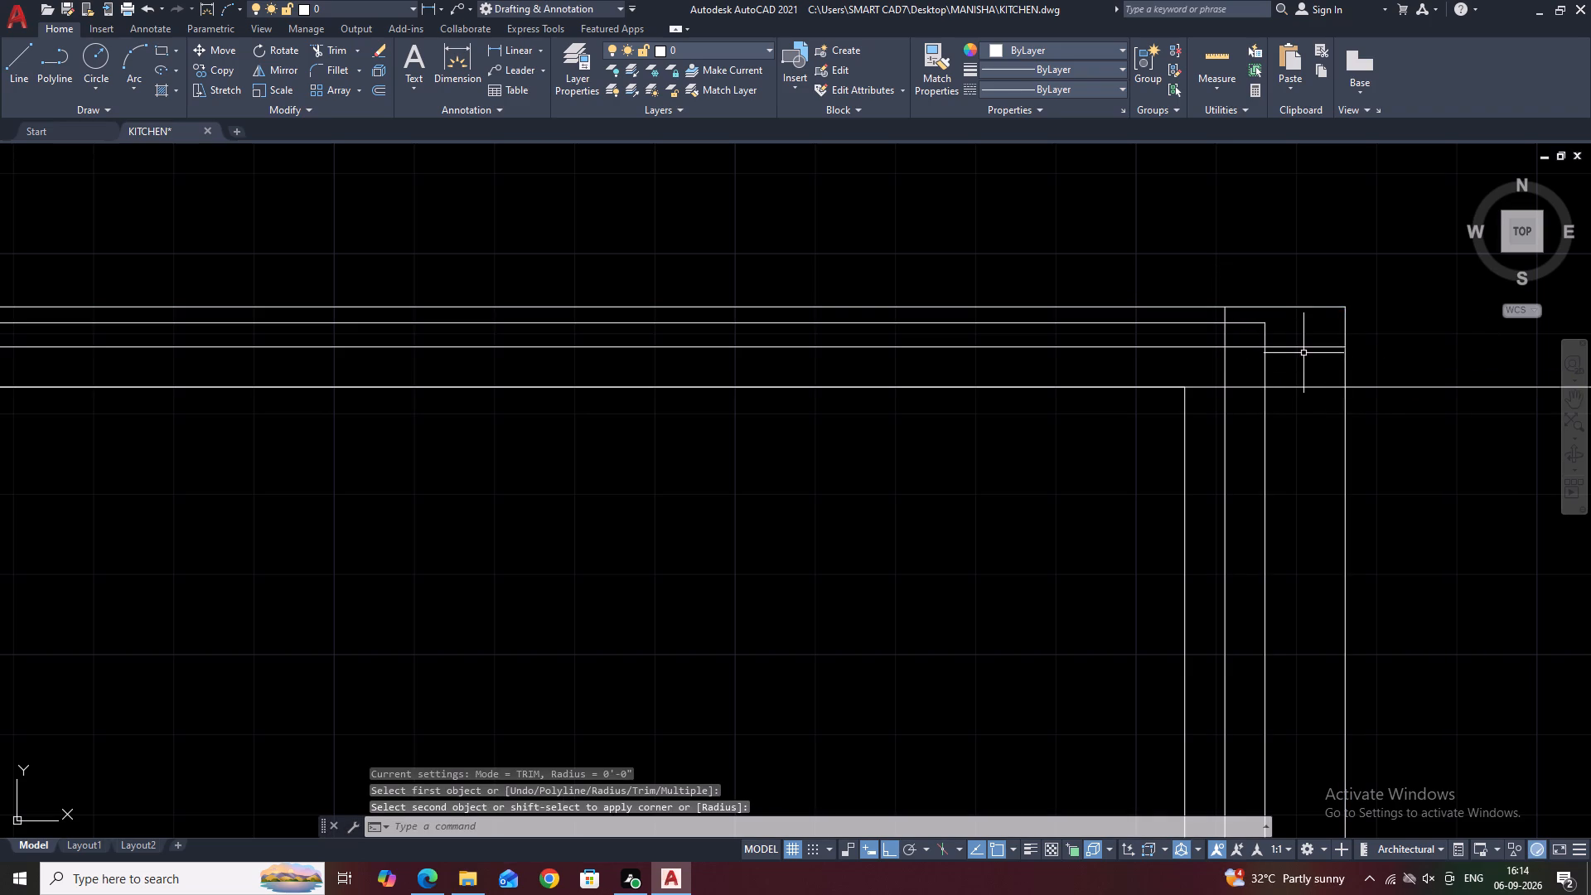
Delete the long horizontal reference line running past the counter corner to the outer wall.
click(1298, 344)
click(1292, 355)
scroll(1279, 362, up, 1)
scroll(1254, 374, down, 4)
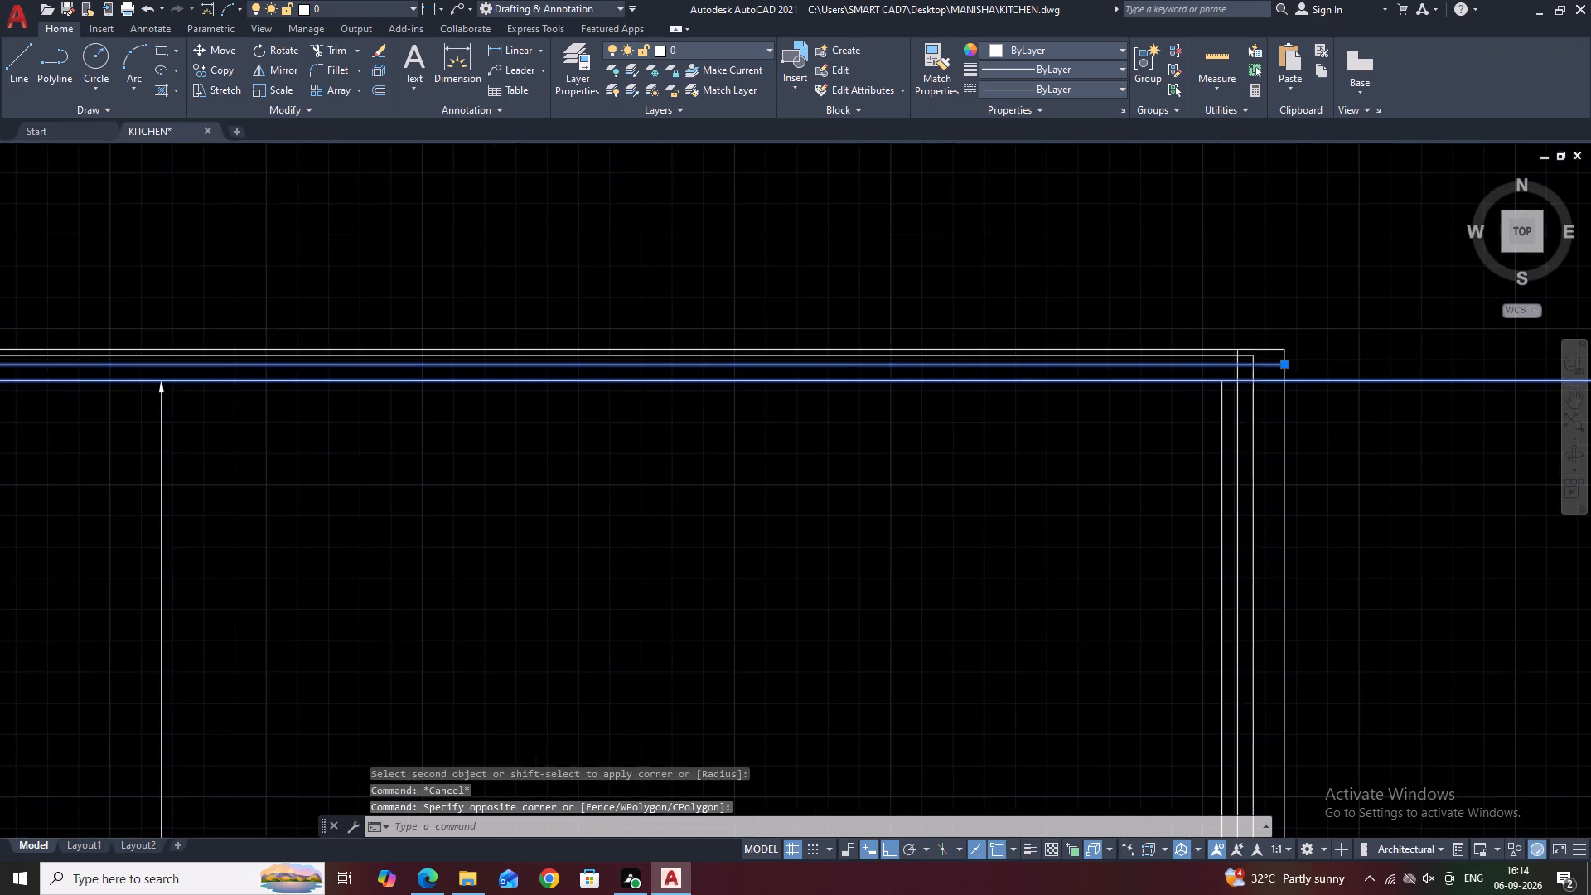
scroll(1254, 374, down, 5)
key(Escape)
click(1302, 377)
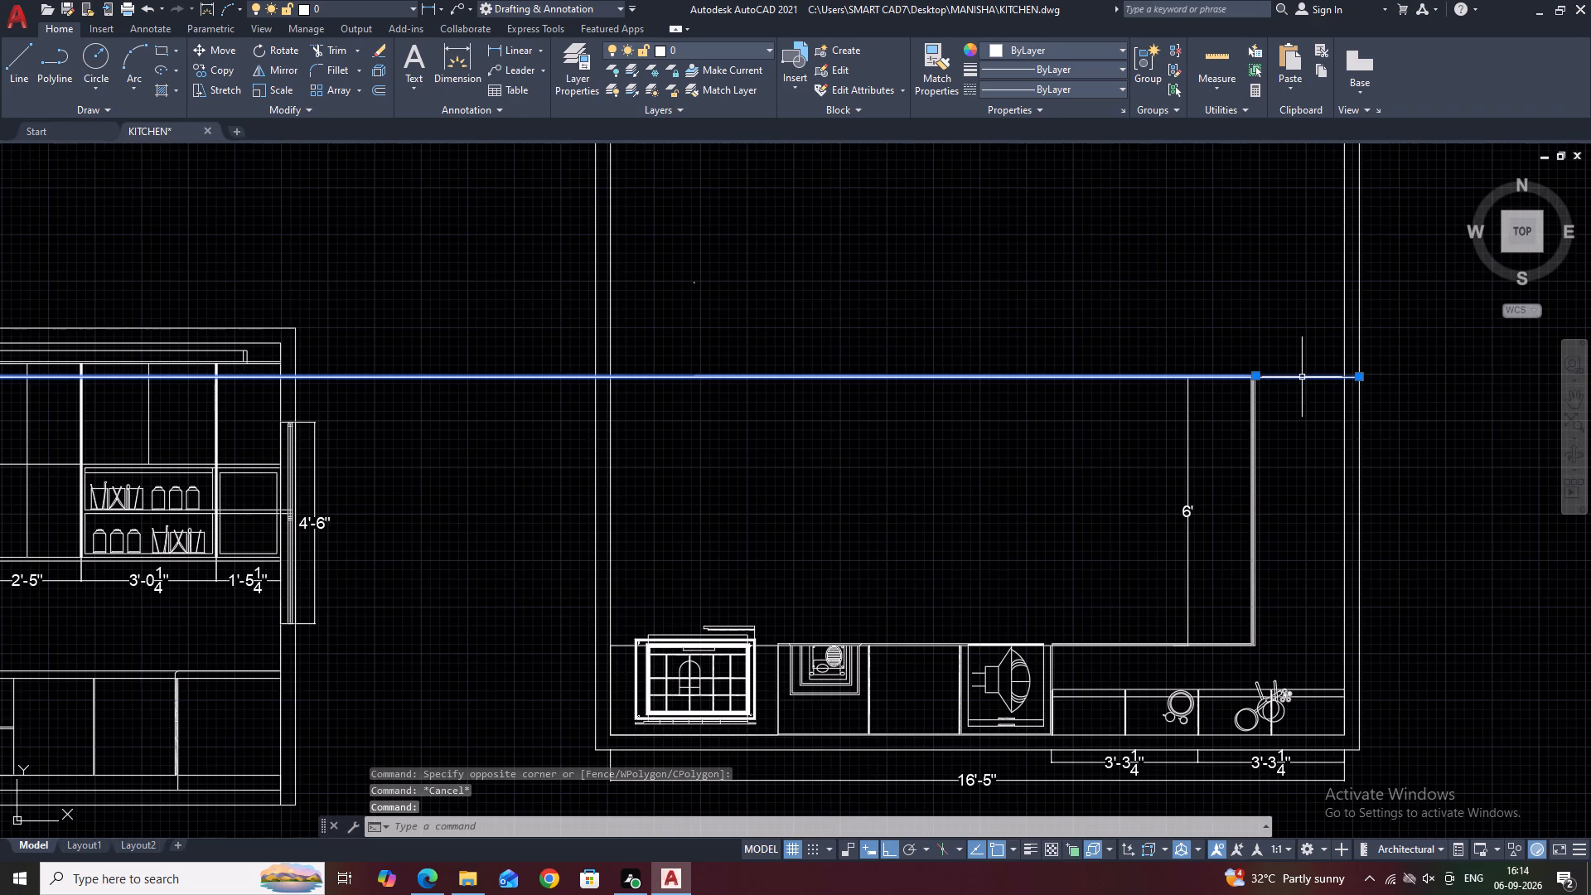
key(Delete)
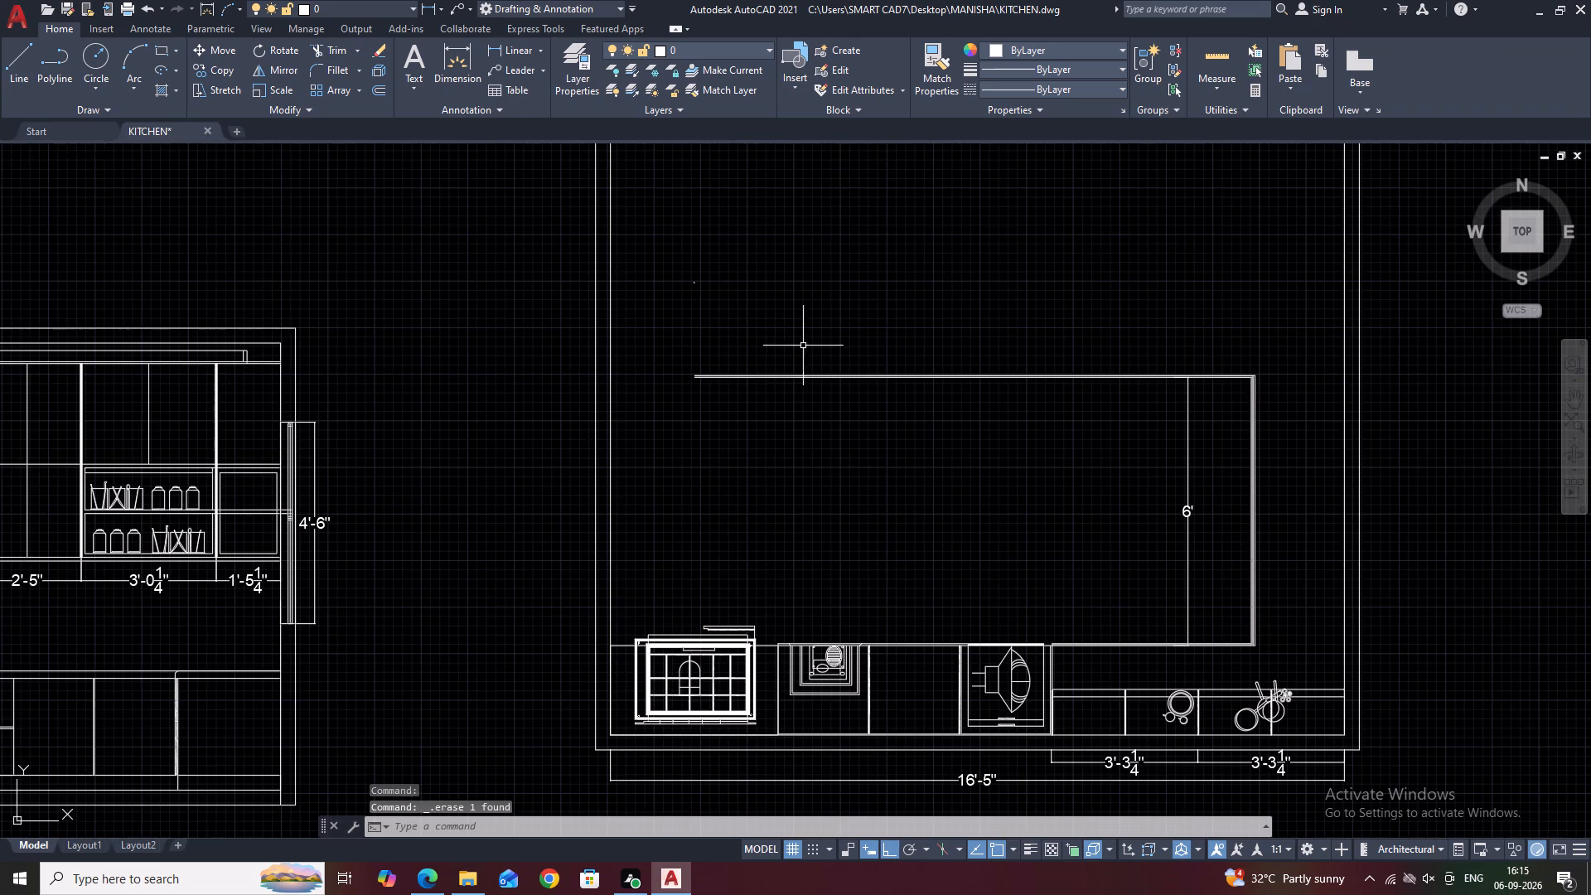
Delete the tiny leftover fragment above the free end of the horizontal counter-edge lines.
scroll(962, 305, up, 1)
drag(492, 207, 496, 215)
click(556, 297)
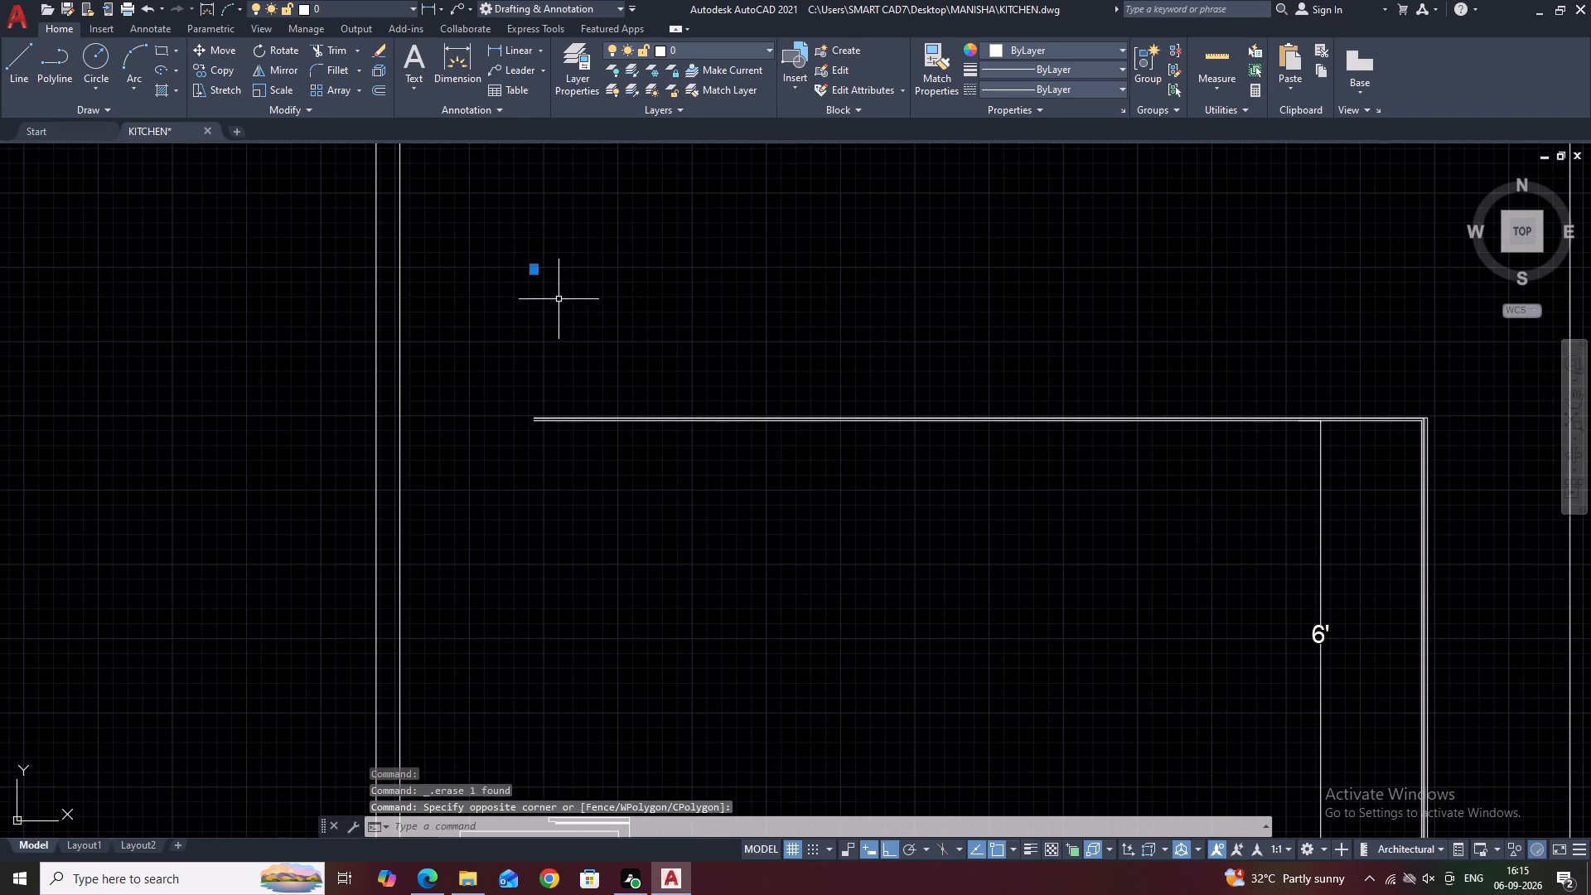
key(Delete)
Shorten the second-innermost vertical counter-edge line so its upper end meets the horizontal line just below the outermost one.
scroll(597, 322, down, 5)
scroll(576, 365, up, 4)
middle_drag(1042, 355, 852, 375)
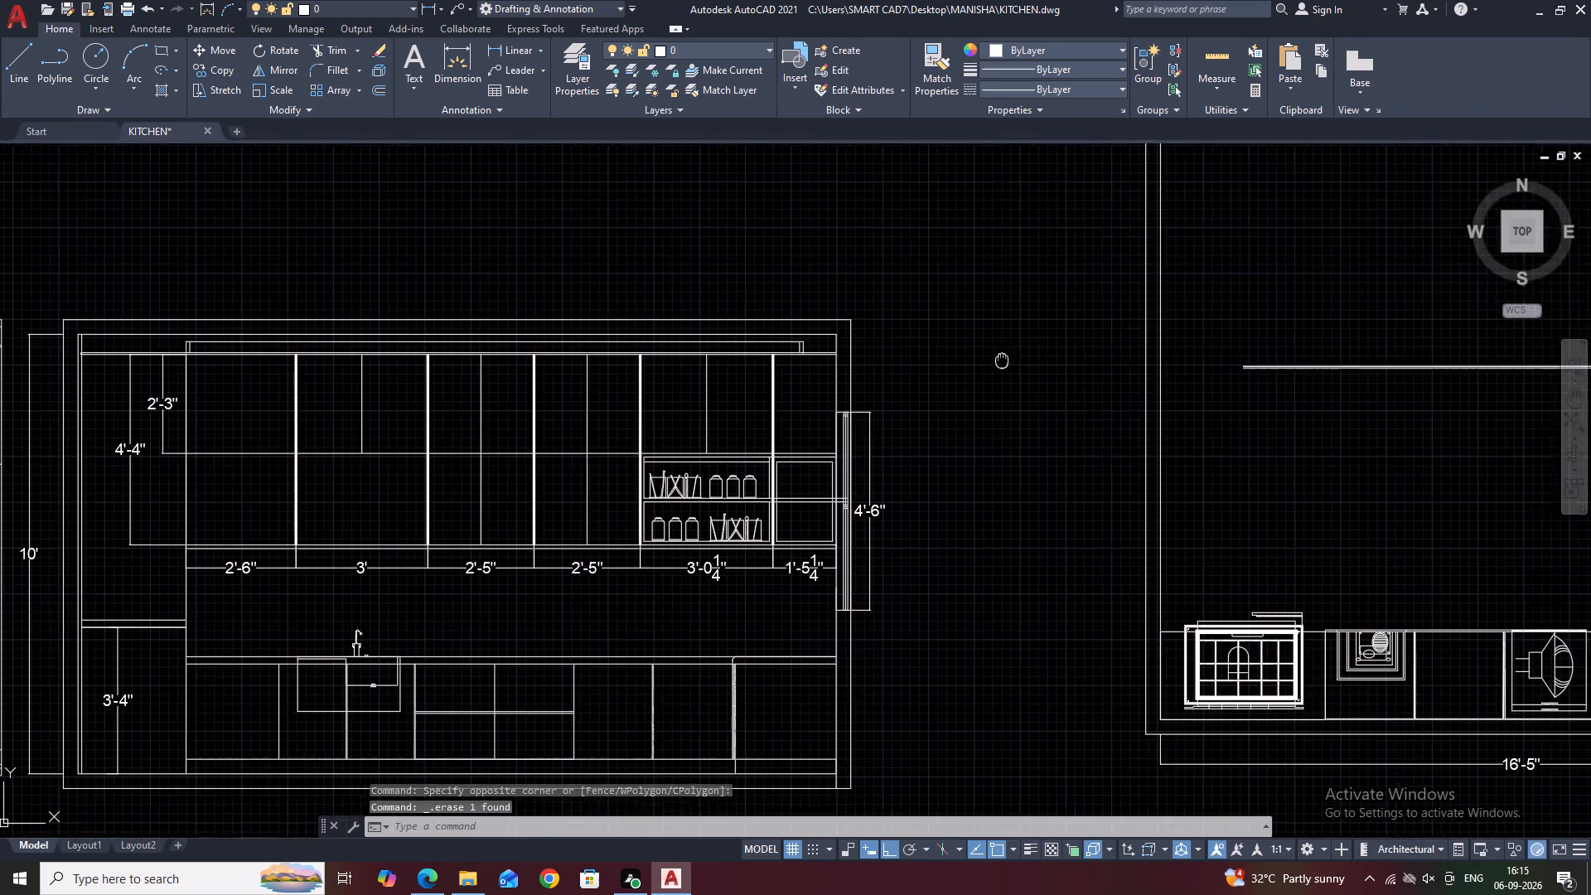
middle_drag(852, 375, 647, 397)
scroll(1293, 409, up, 3)
middle_drag(1325, 399, 946, 389)
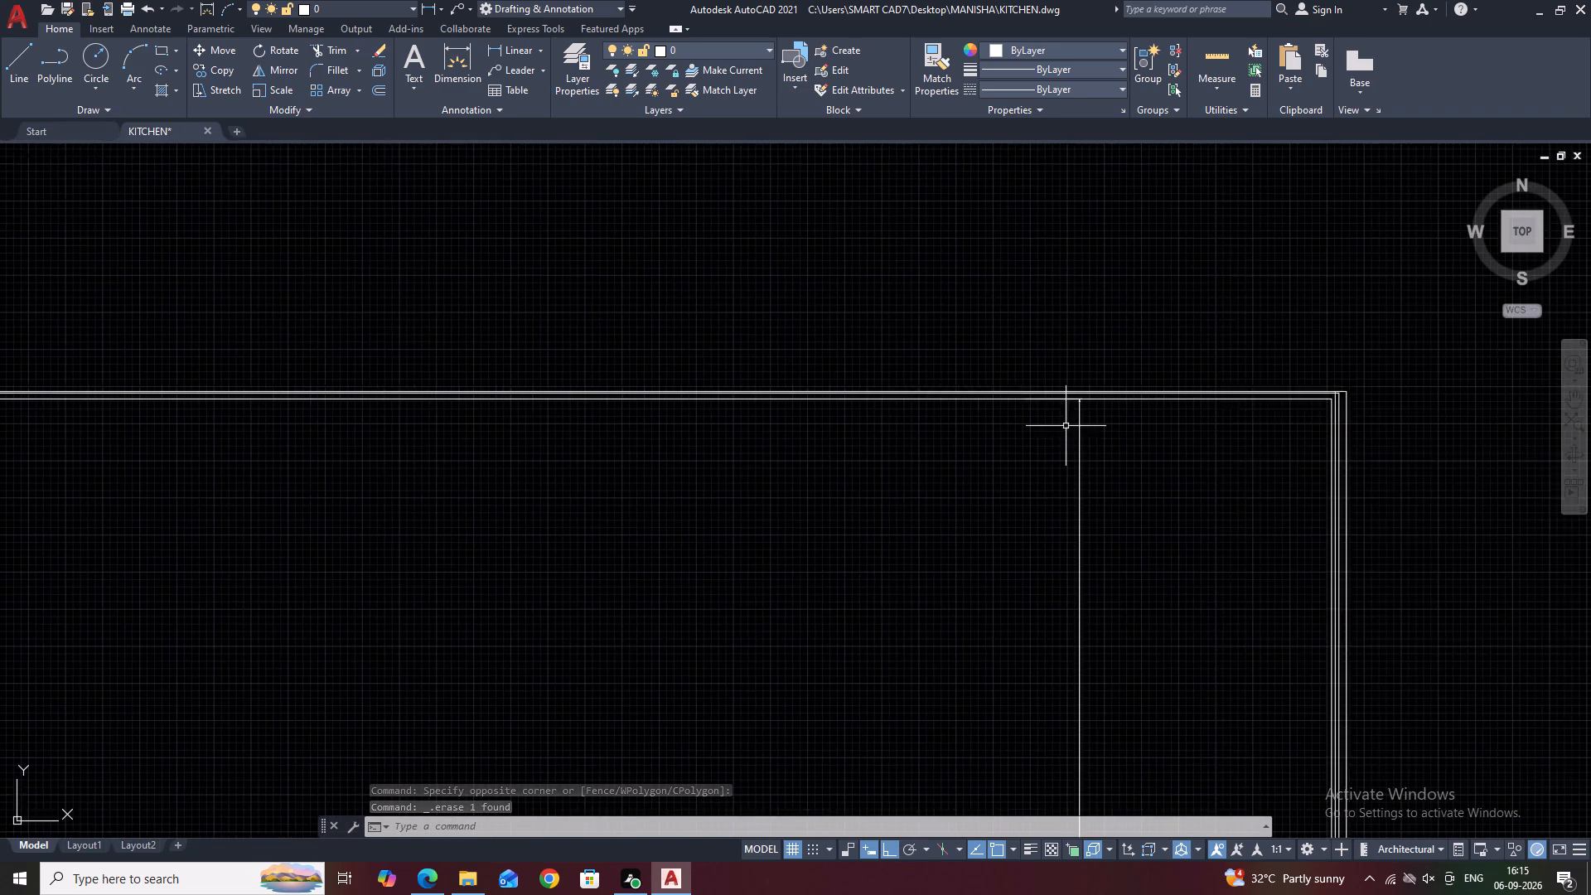
scroll(1066, 428, down, 1)
drag(740, 254, 802, 296)
click(1353, 442)
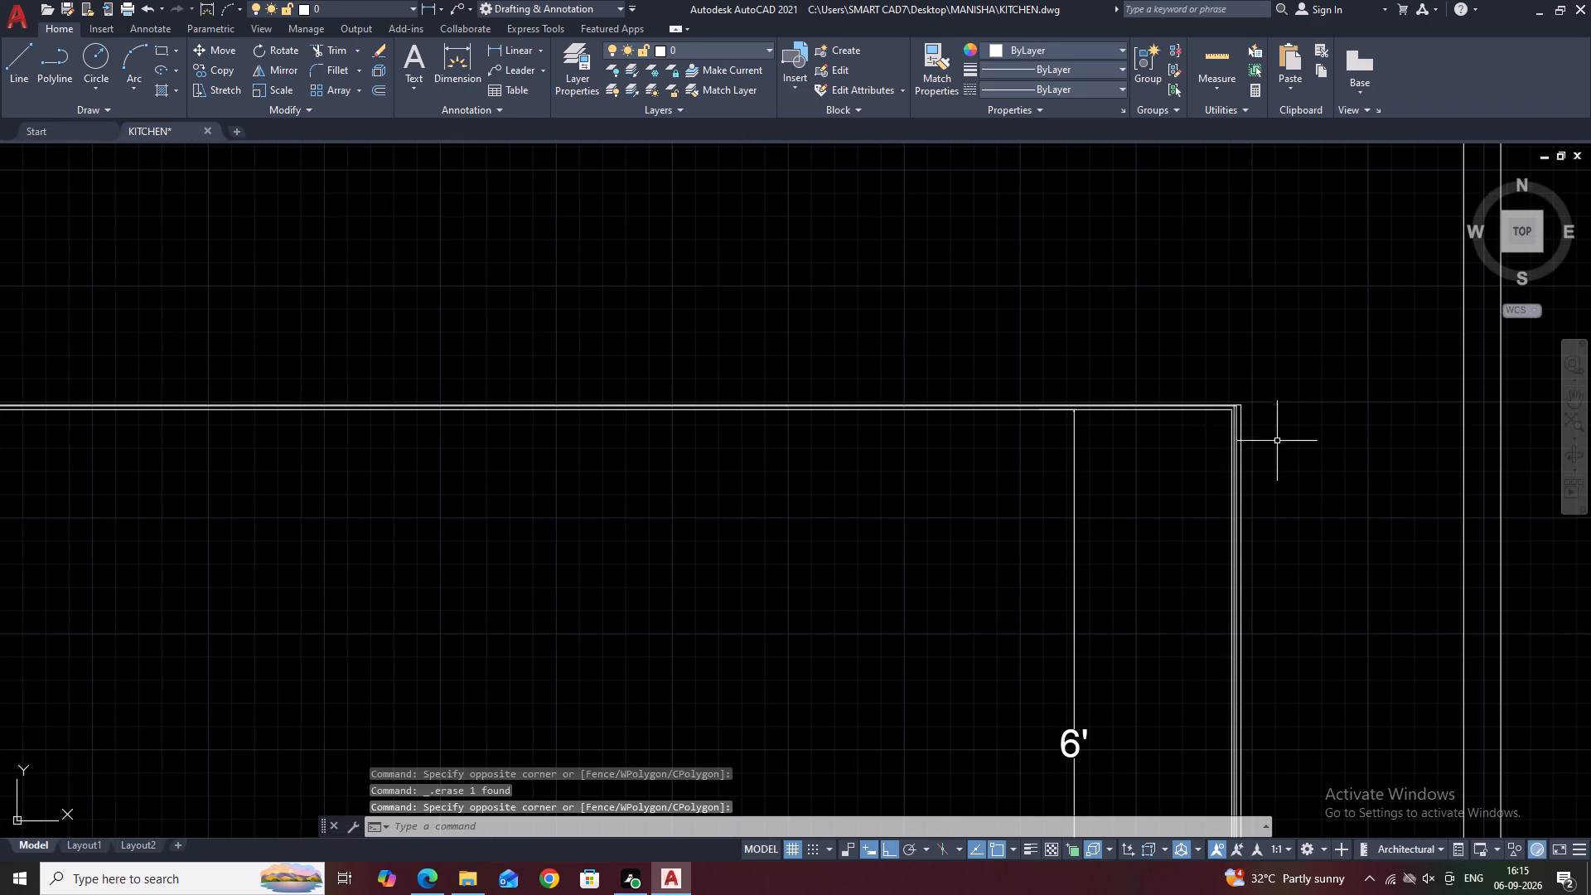
scroll(1273, 423, up, 2)
scroll(1134, 397, up, 2)
scroll(1234, 360, up, 3)
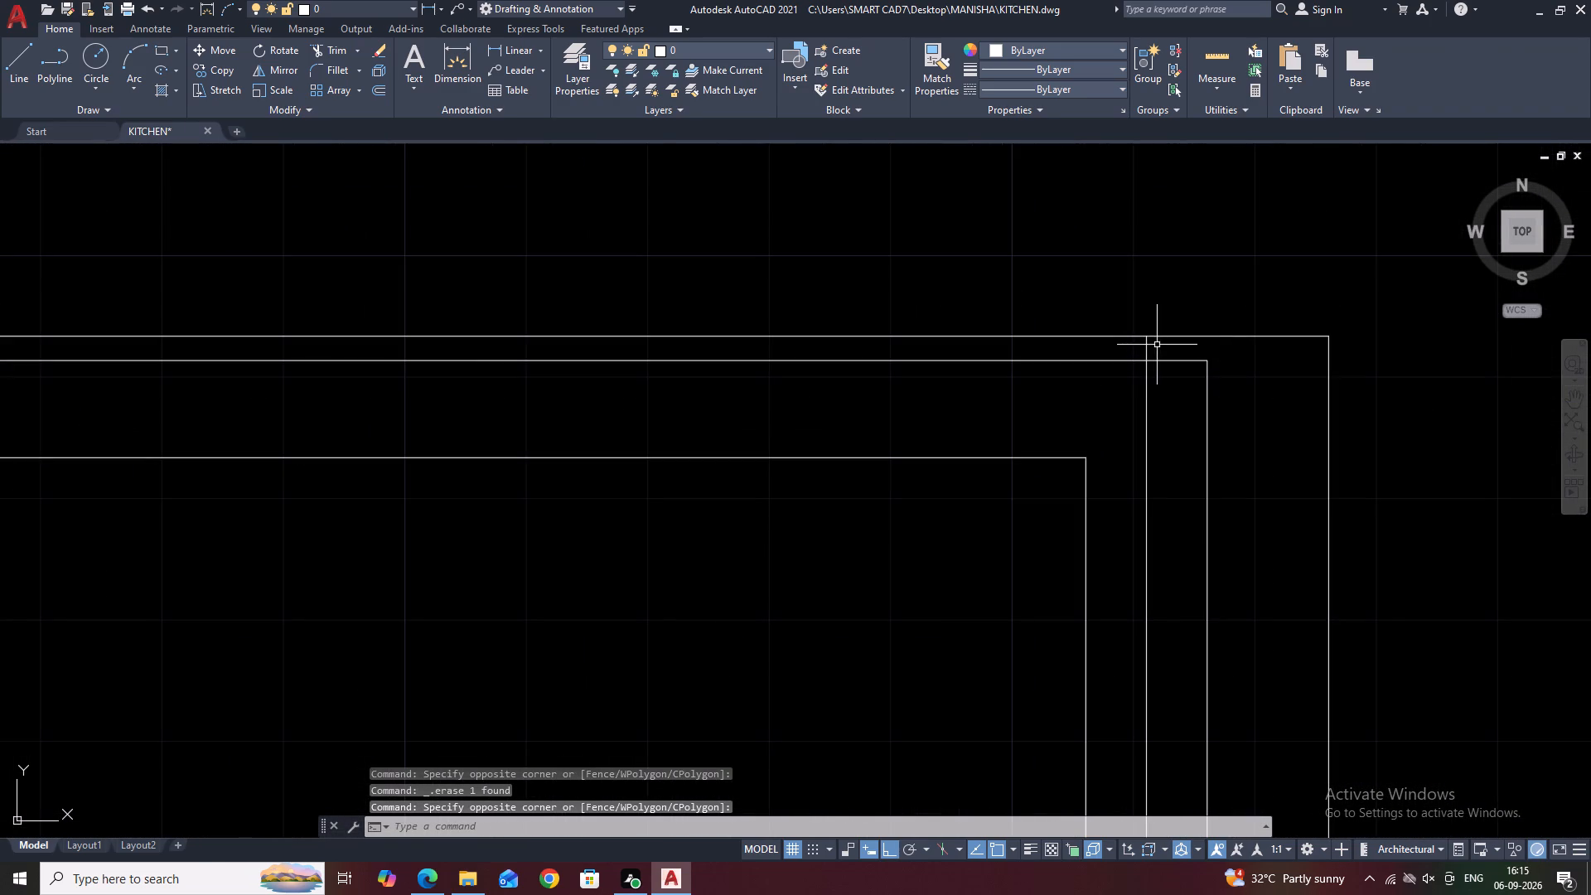
click(1148, 349)
scroll(1146, 349, down, 1)
scroll(1147, 350, up, 2)
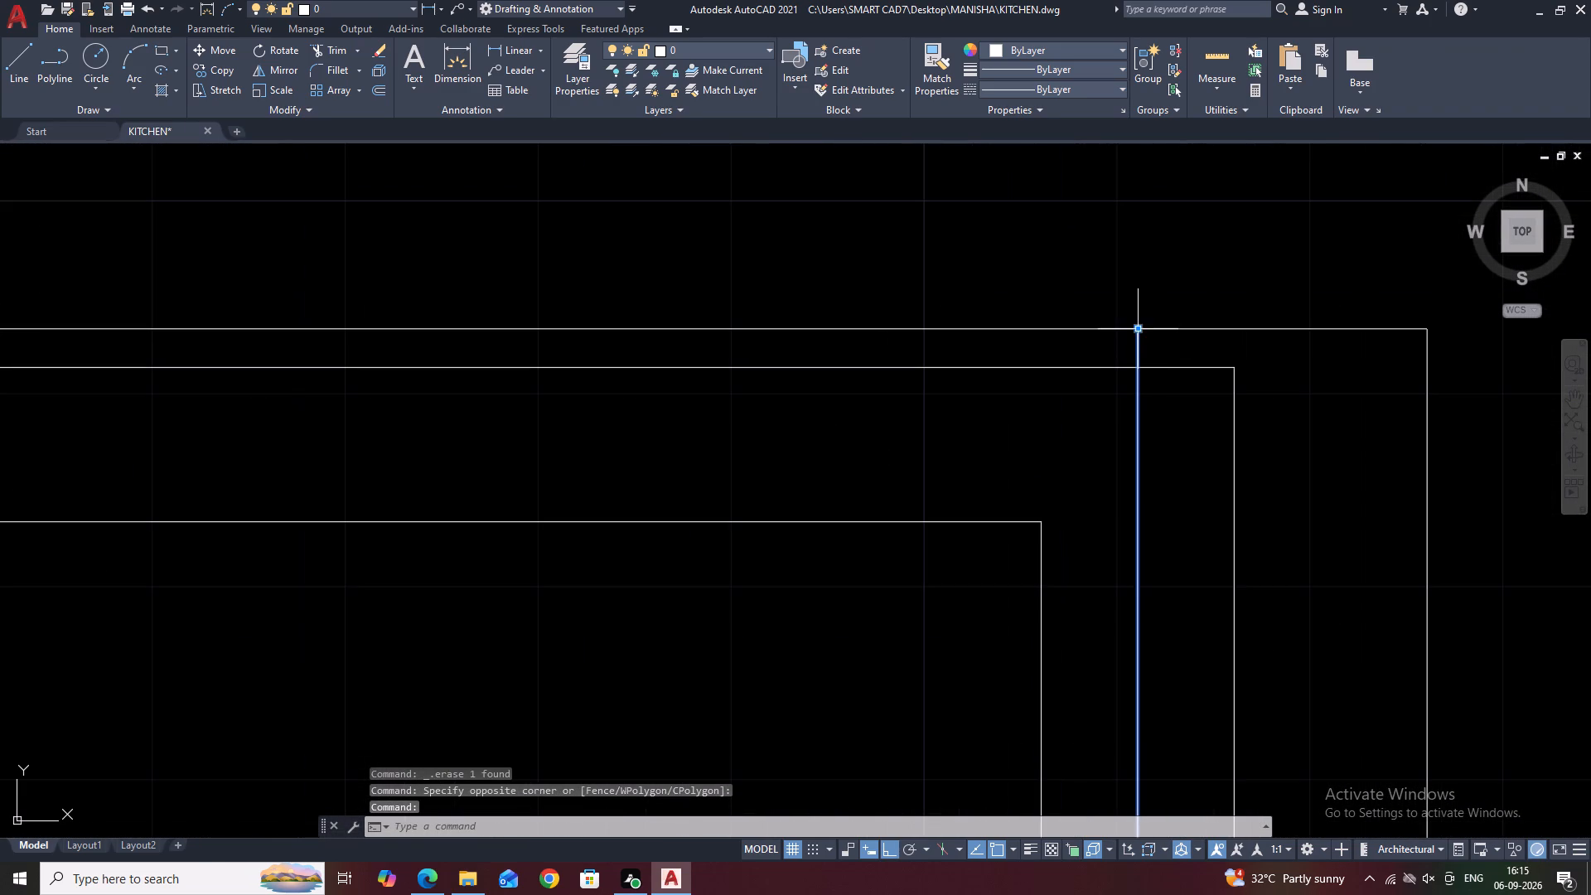
click(1139, 331)
click(1136, 373)
scroll(1135, 346, down, 4)
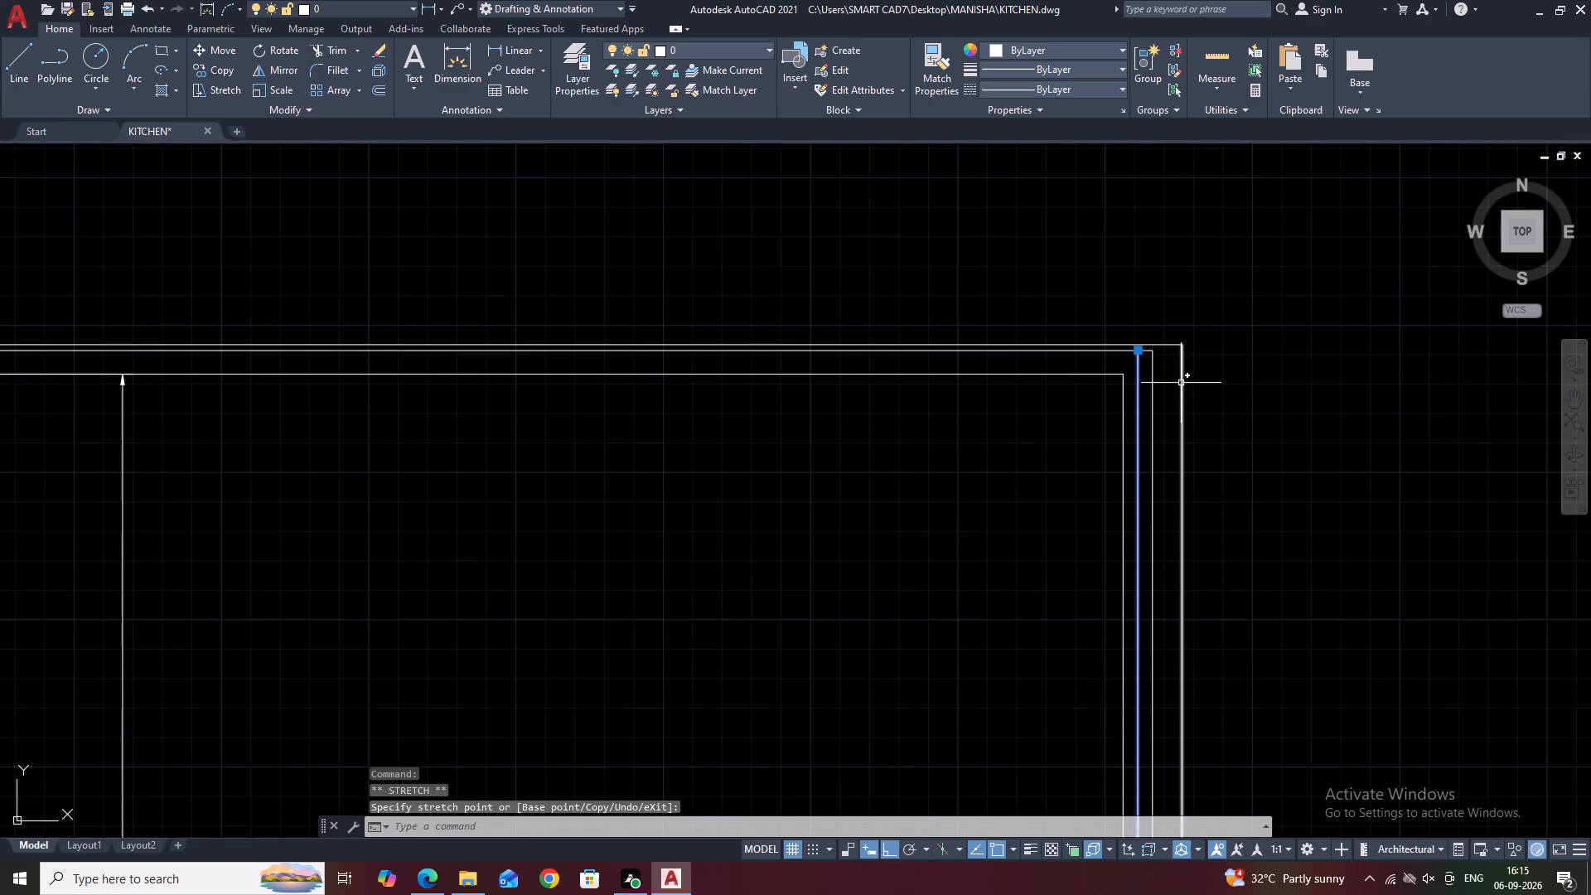
Draw a horizontal line about 12'-5 1/2" long between the two inner horizontal counter-edge lines, from the second-innermost vertical line to their free end.
key(Escape)
scroll(1181, 383, down, 3)
scroll(1188, 383, up, 3)
scroll(1085, 348, up, 3)
scroll(1254, 353, up, 1)
middle_drag(1277, 380, 1079, 317)
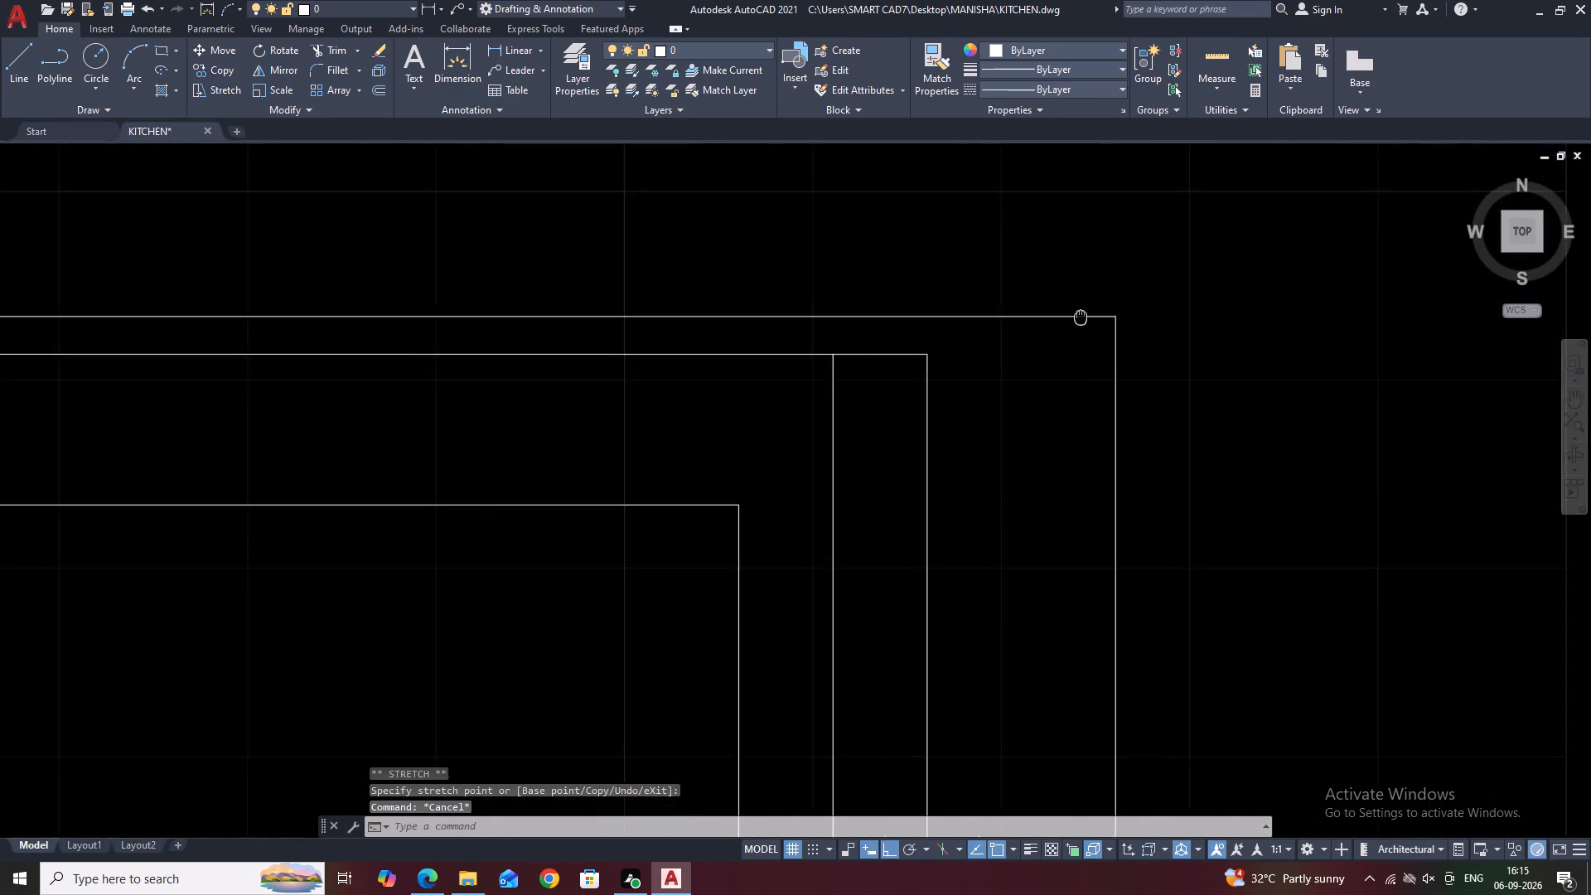
scroll(1077, 316, down, 7)
middle_drag(1134, 419, 1242, 467)
scroll(1225, 448, down, 2)
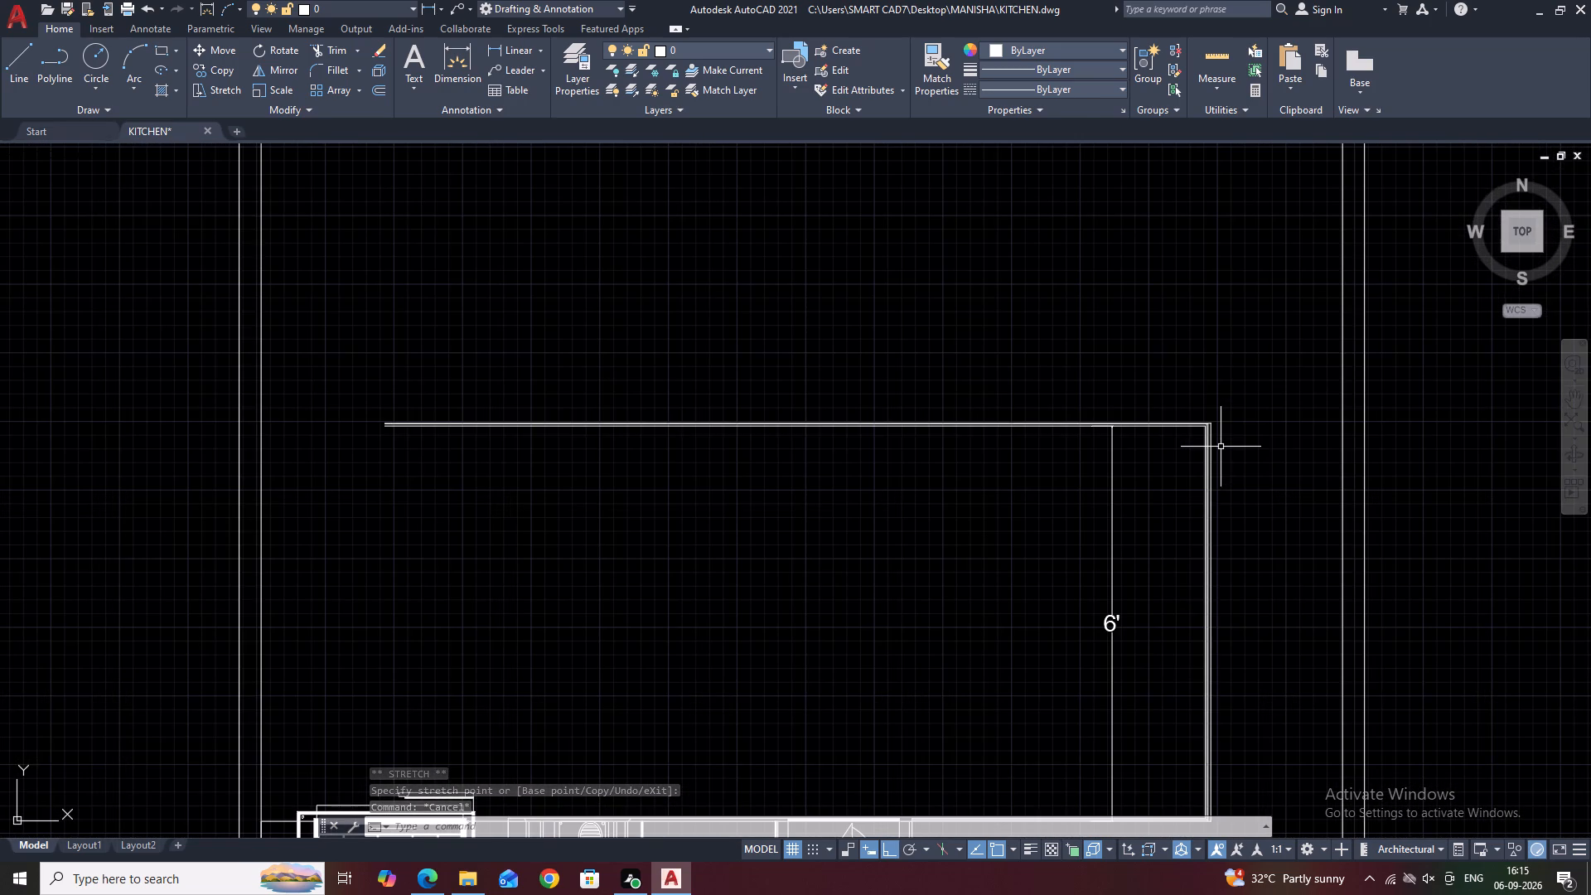
scroll(1187, 414, up, 2)
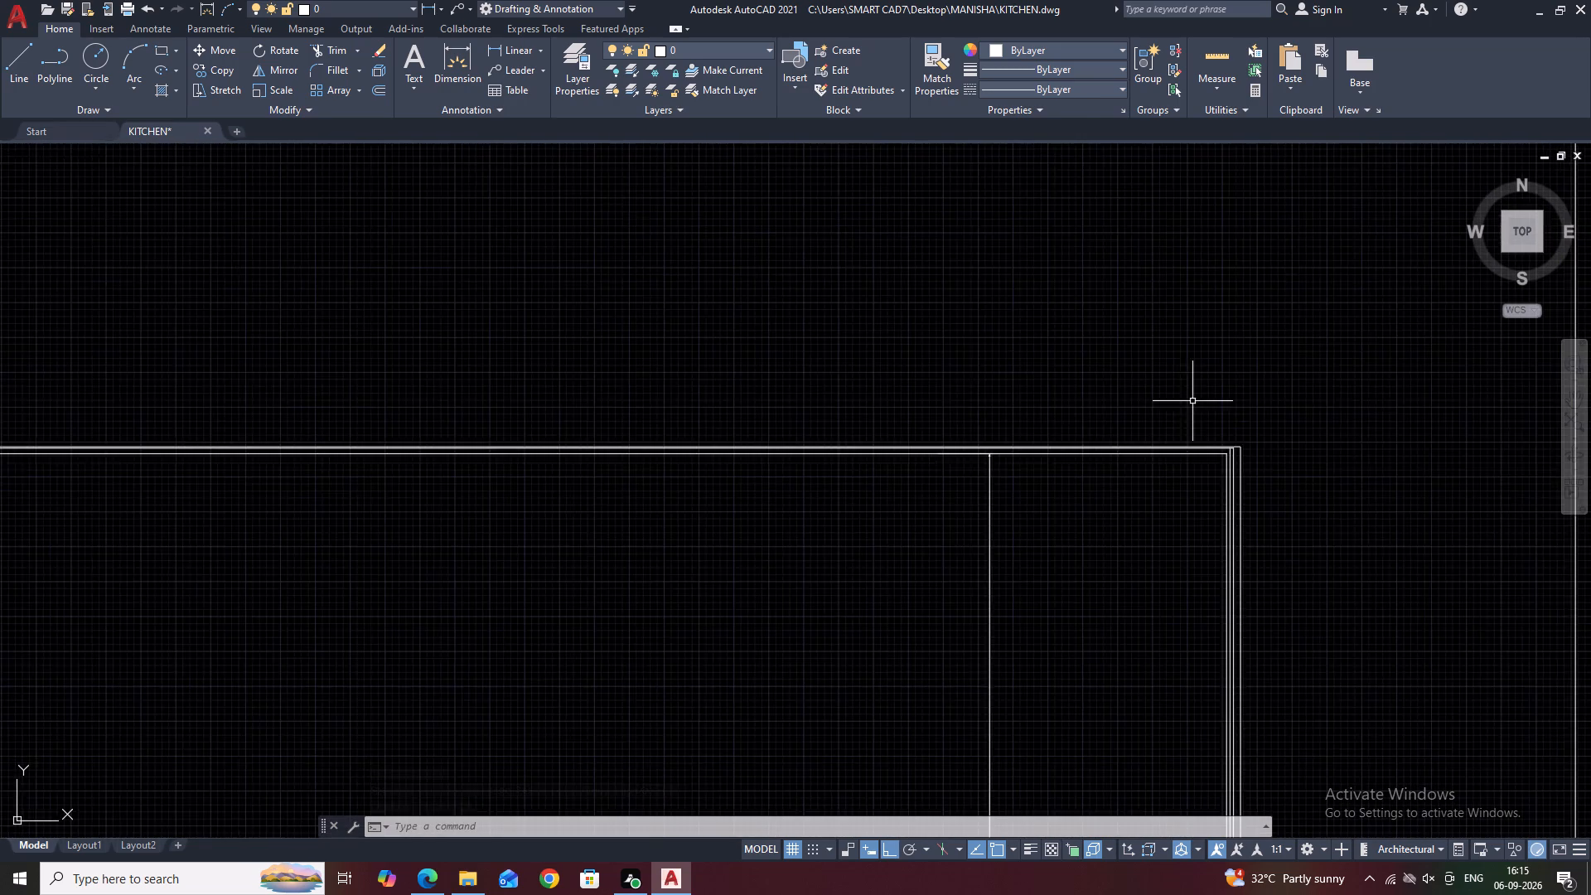
scroll(1192, 401, up, 2)
scroll(1286, 501, up, 2)
middle_drag(1144, 525, 1198, 472)
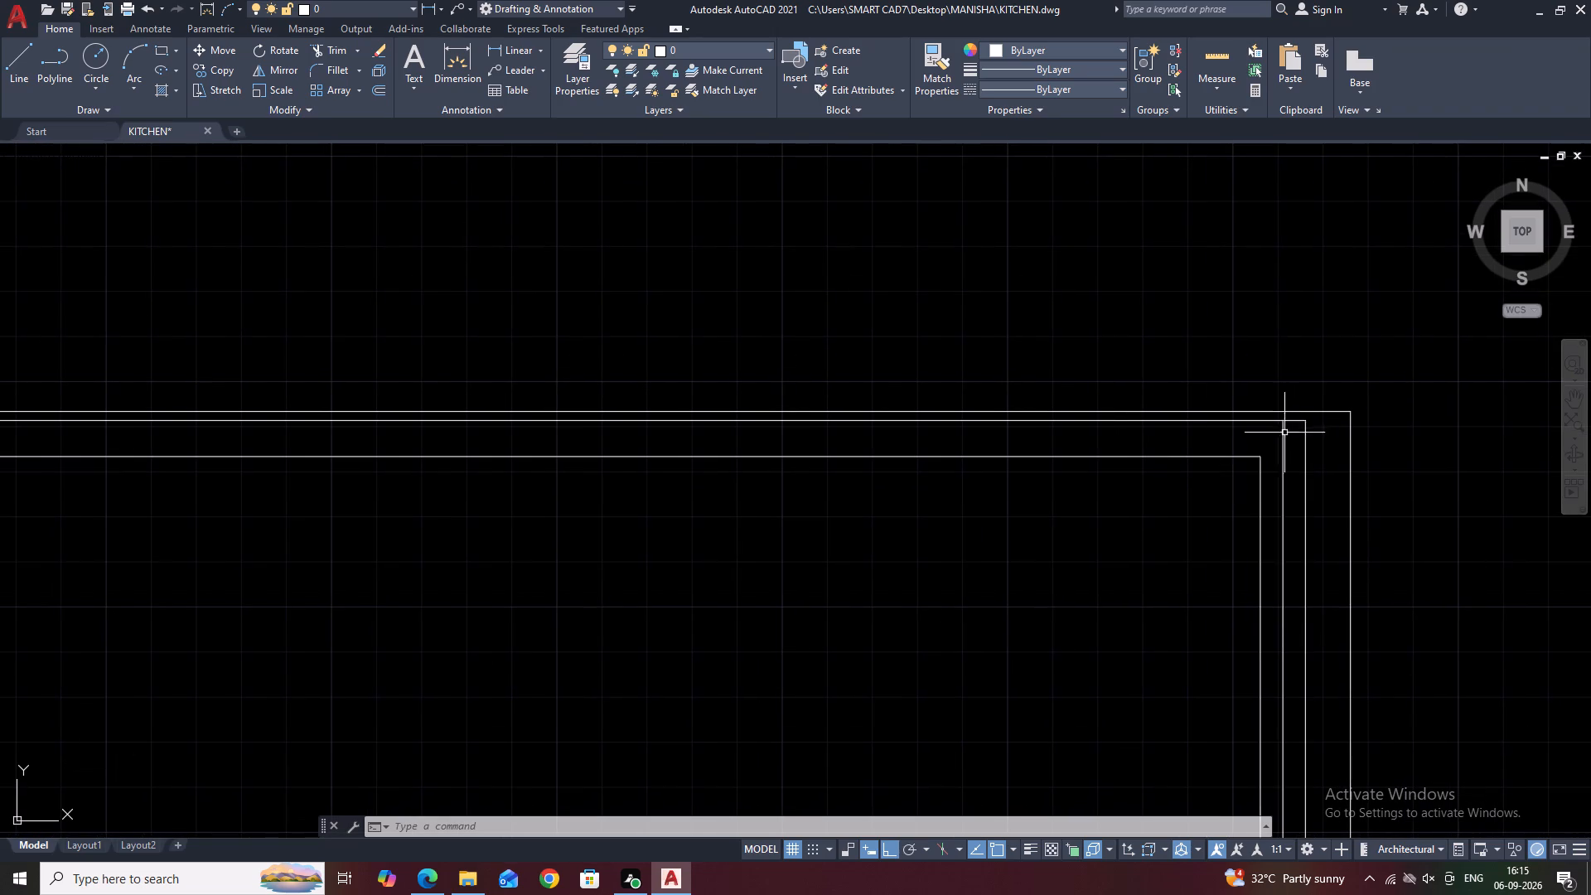
key(l)
key(space)
click(1283, 443)
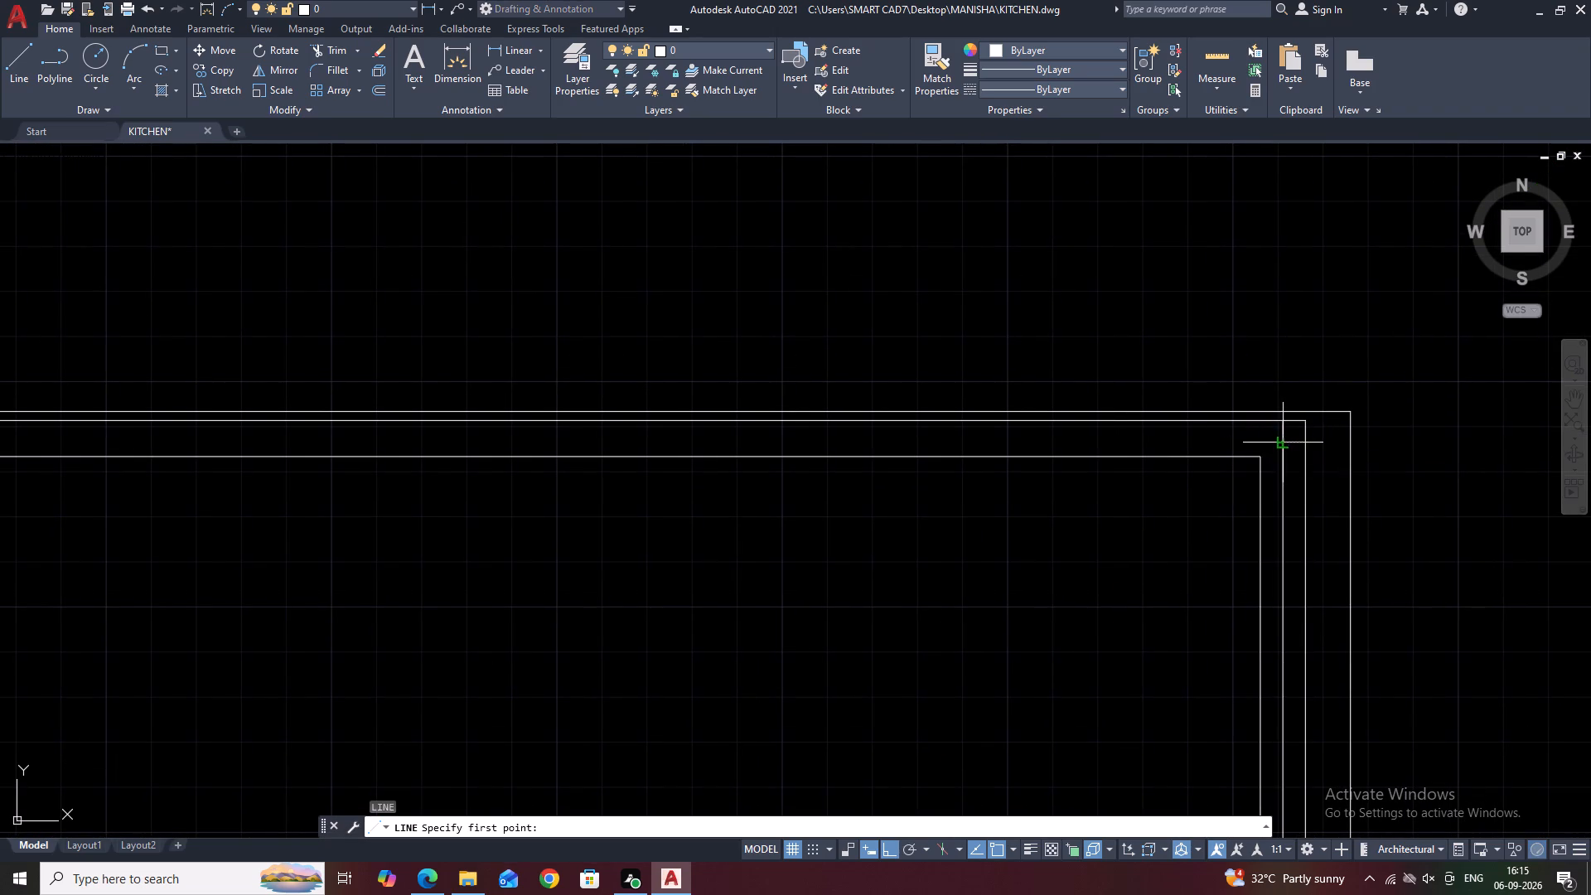
middle_drag(646, 442, 1057, 402)
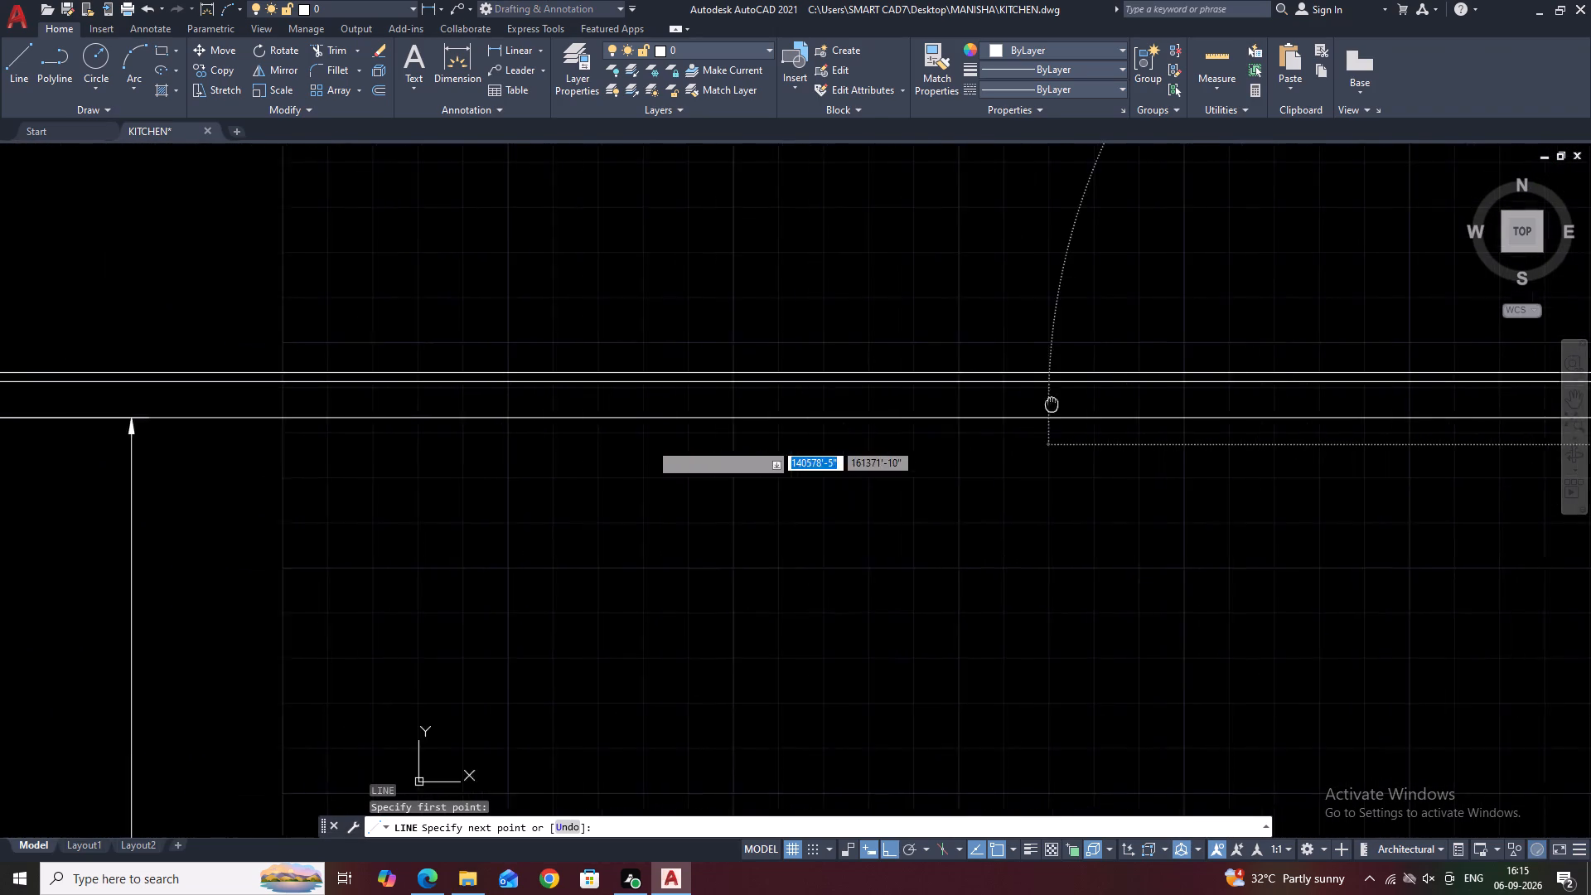
scroll(1064, 398, down, 3)
middle_drag(559, 409, 900, 404)
middle_drag(505, 407, 886, 385)
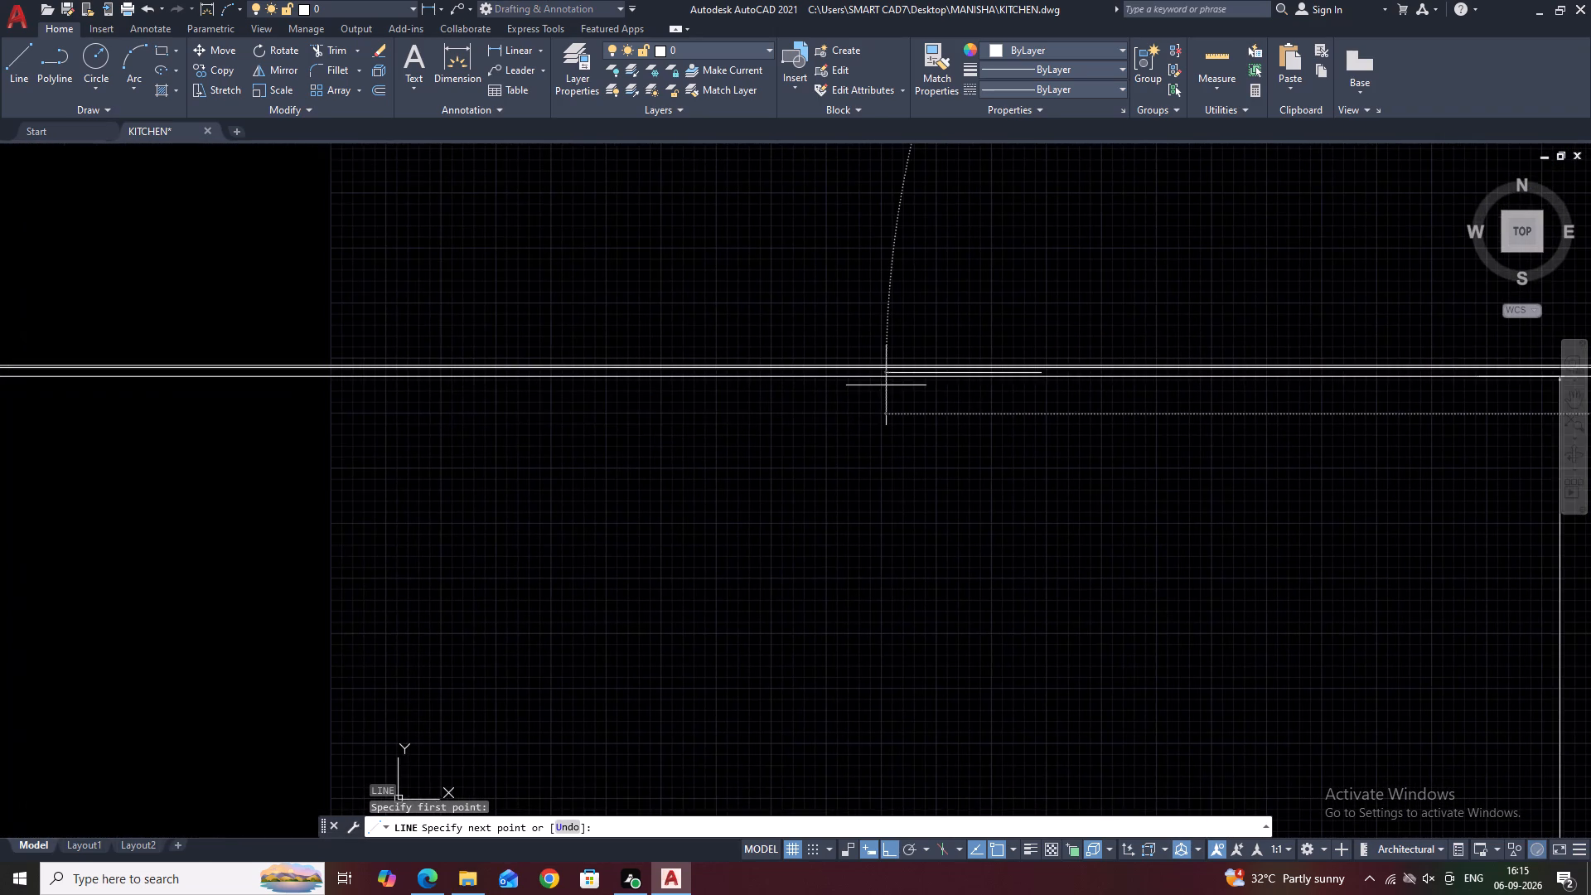
middle_drag(307, 374, 857, 365)
middle_drag(371, 361, 839, 385)
middle_drag(370, 364, 922, 385)
scroll(595, 397, down, 4)
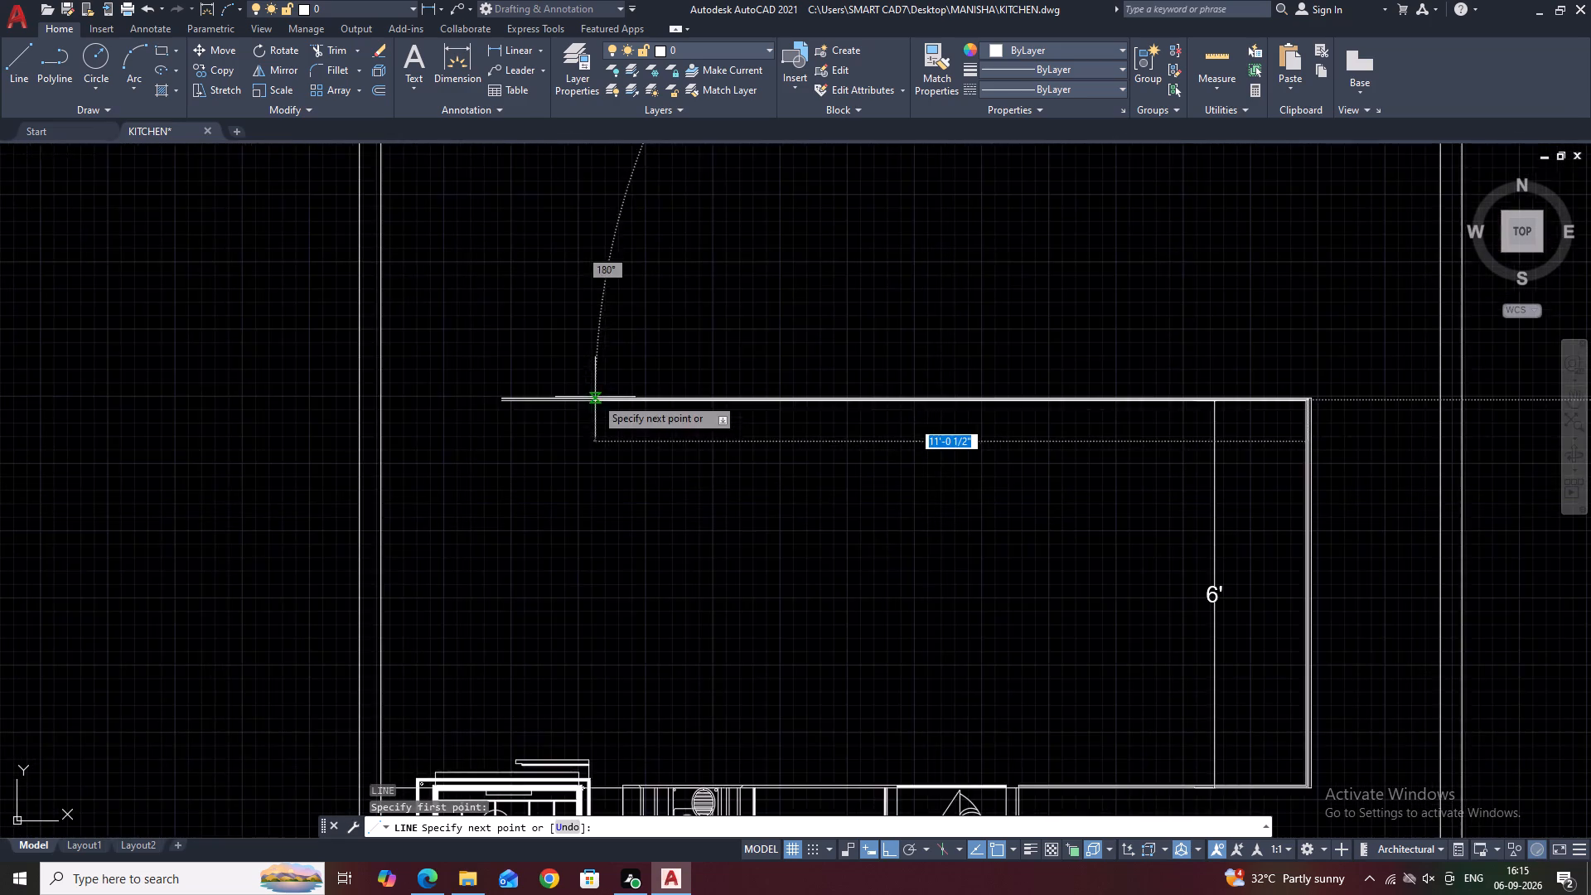
scroll(465, 406, up, 3)
scroll(534, 389, up, 2)
scroll(723, 356, up, 3)
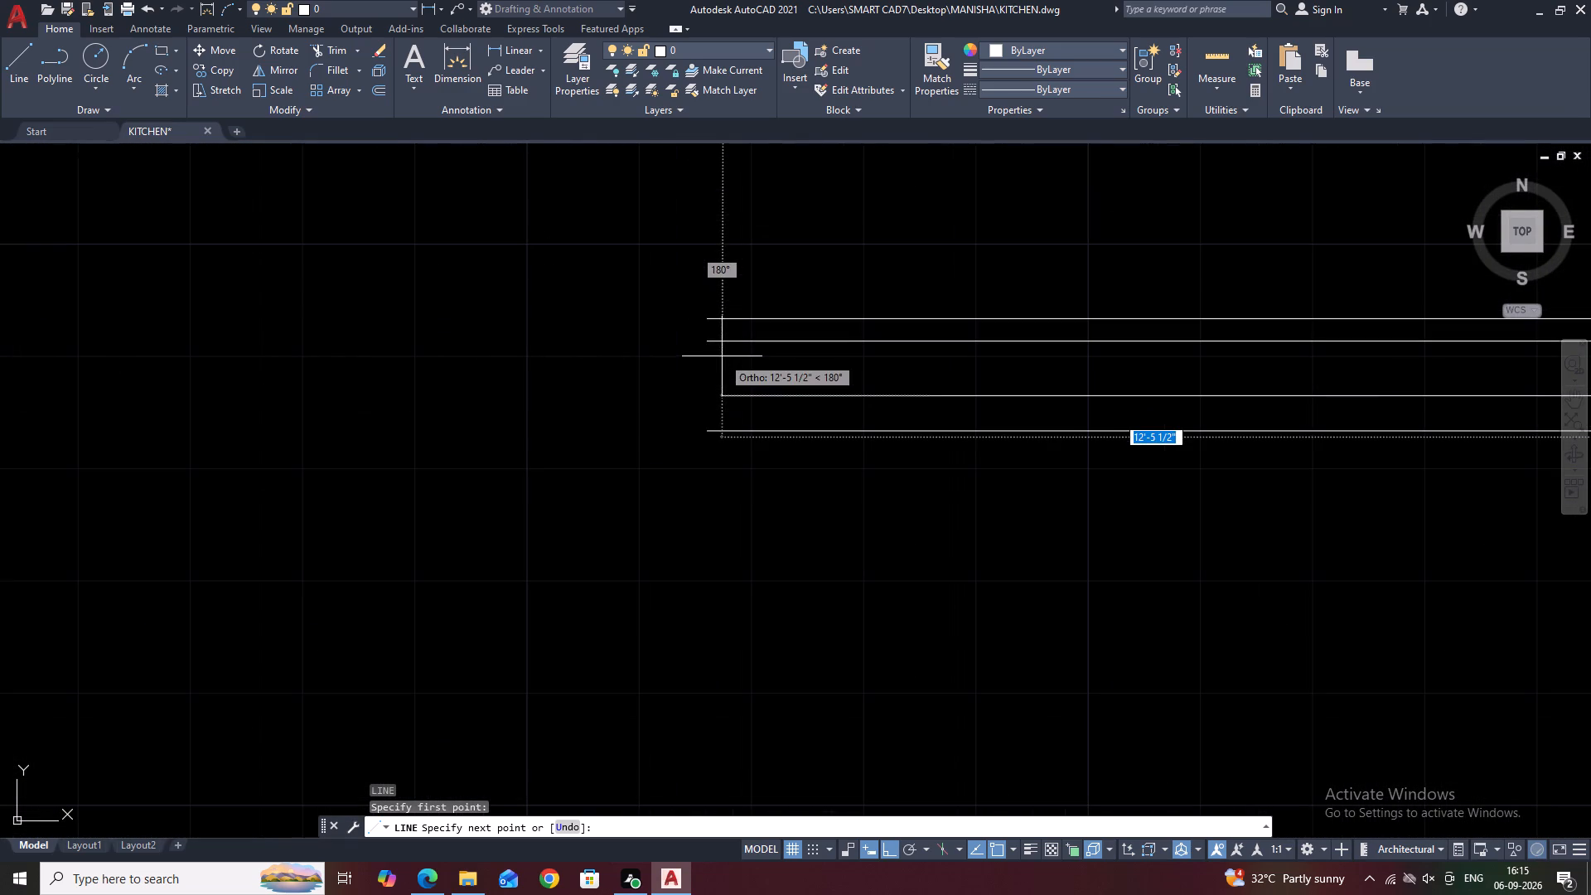
click(708, 394)
key(Escape)
Add a 12'-5" horizontal linear dimension starting at the outermost vertical counter-edge line, placed just below the upper counter edge.
scroll(637, 341, down, 4)
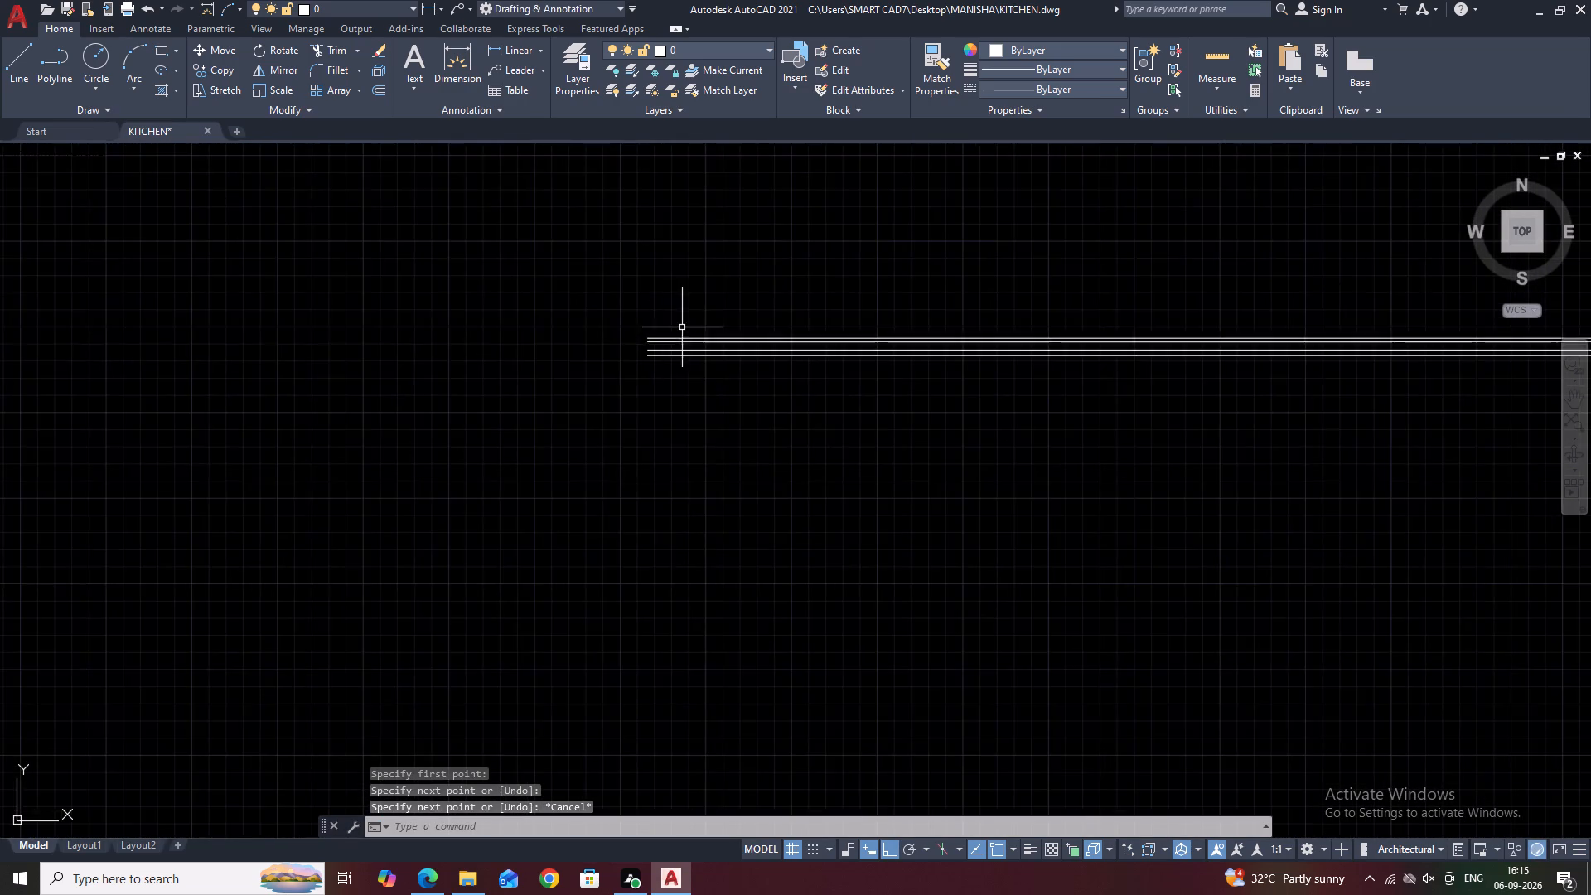
scroll(682, 327, down, 4)
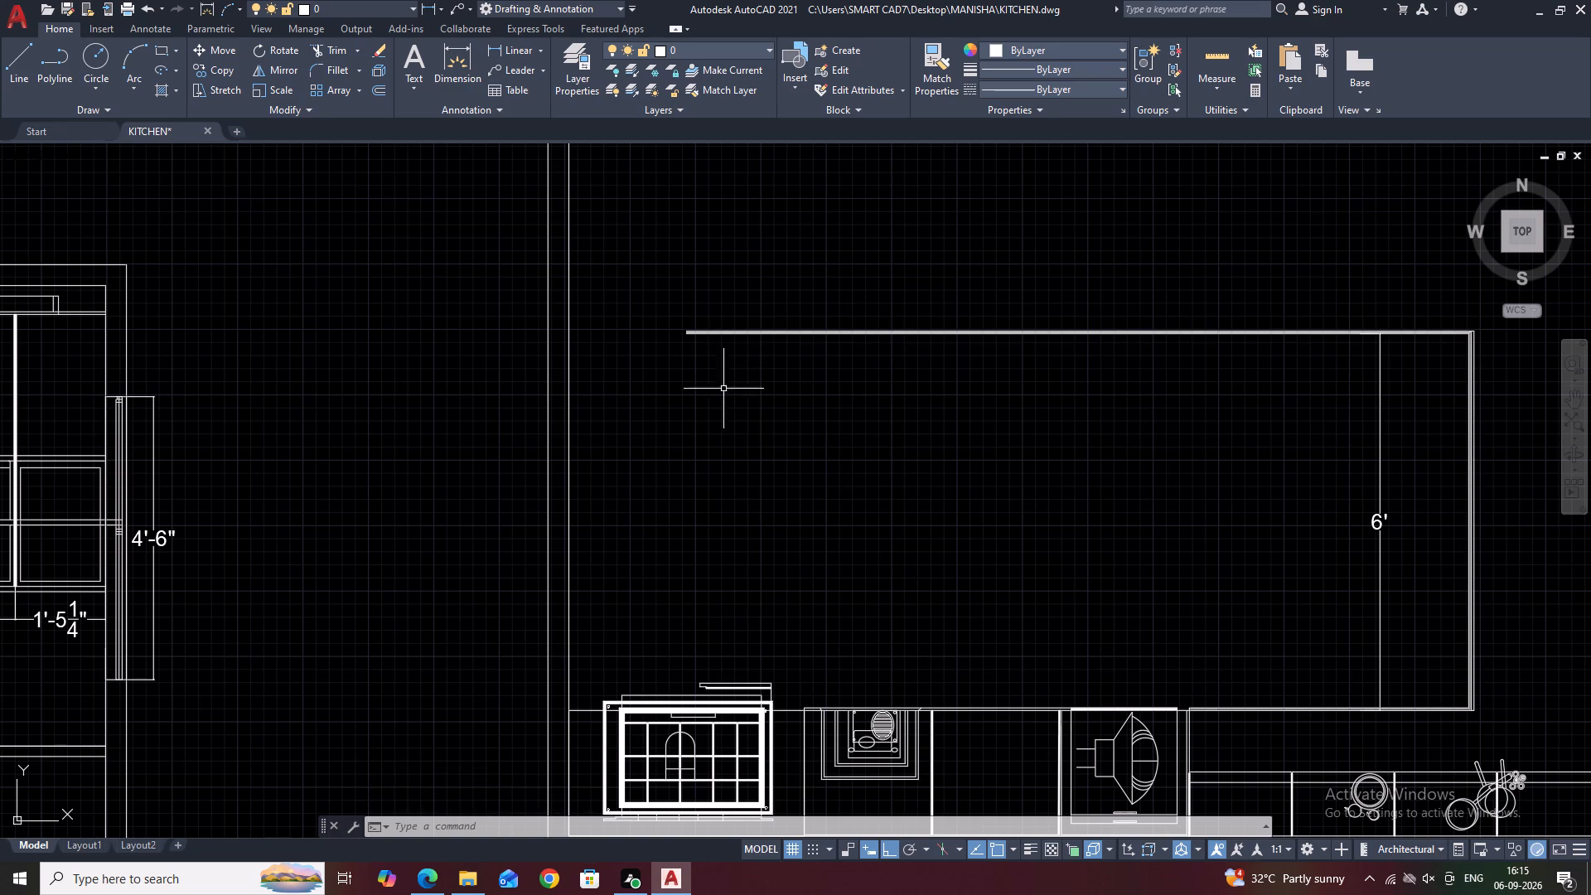
scroll(803, 408, down, 2)
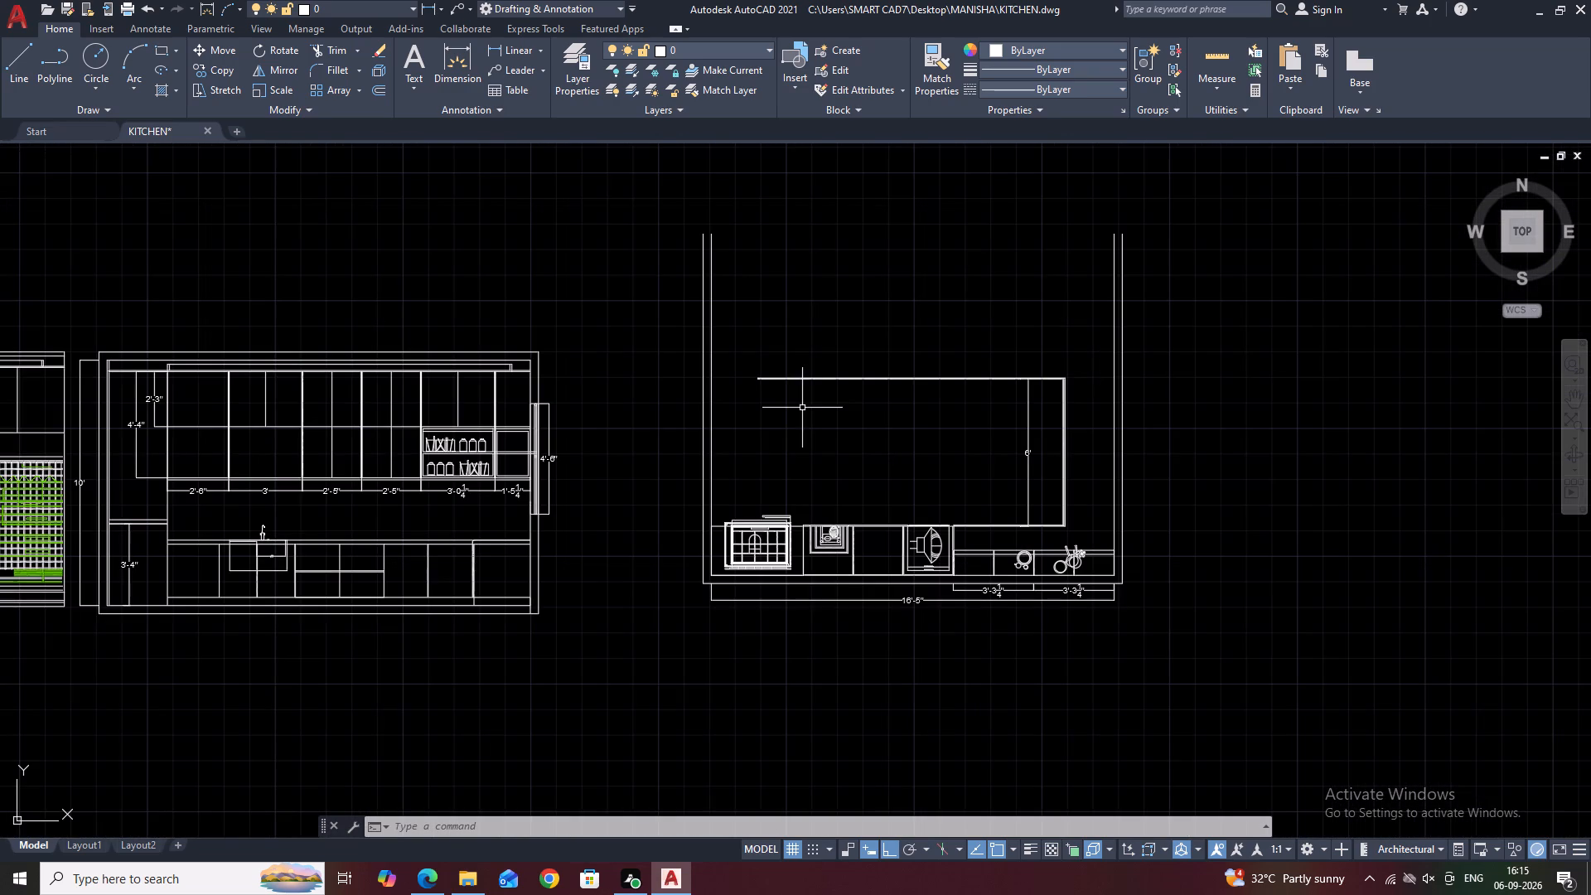
scroll(752, 493, up, 3)
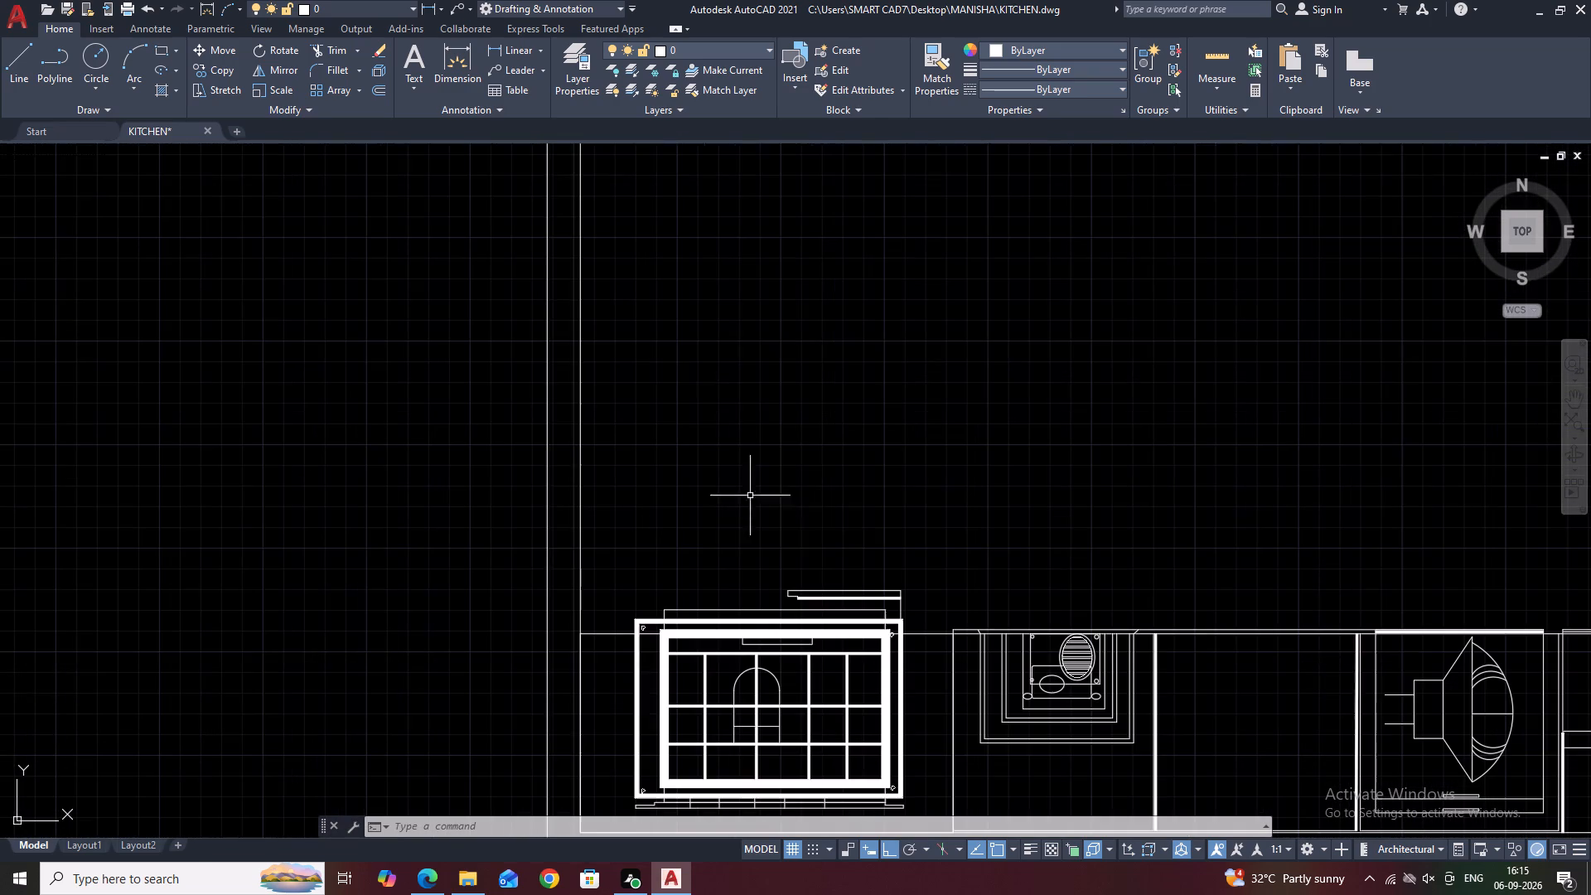
middle_drag(709, 387, 716, 416)
scroll(718, 425, down, 1)
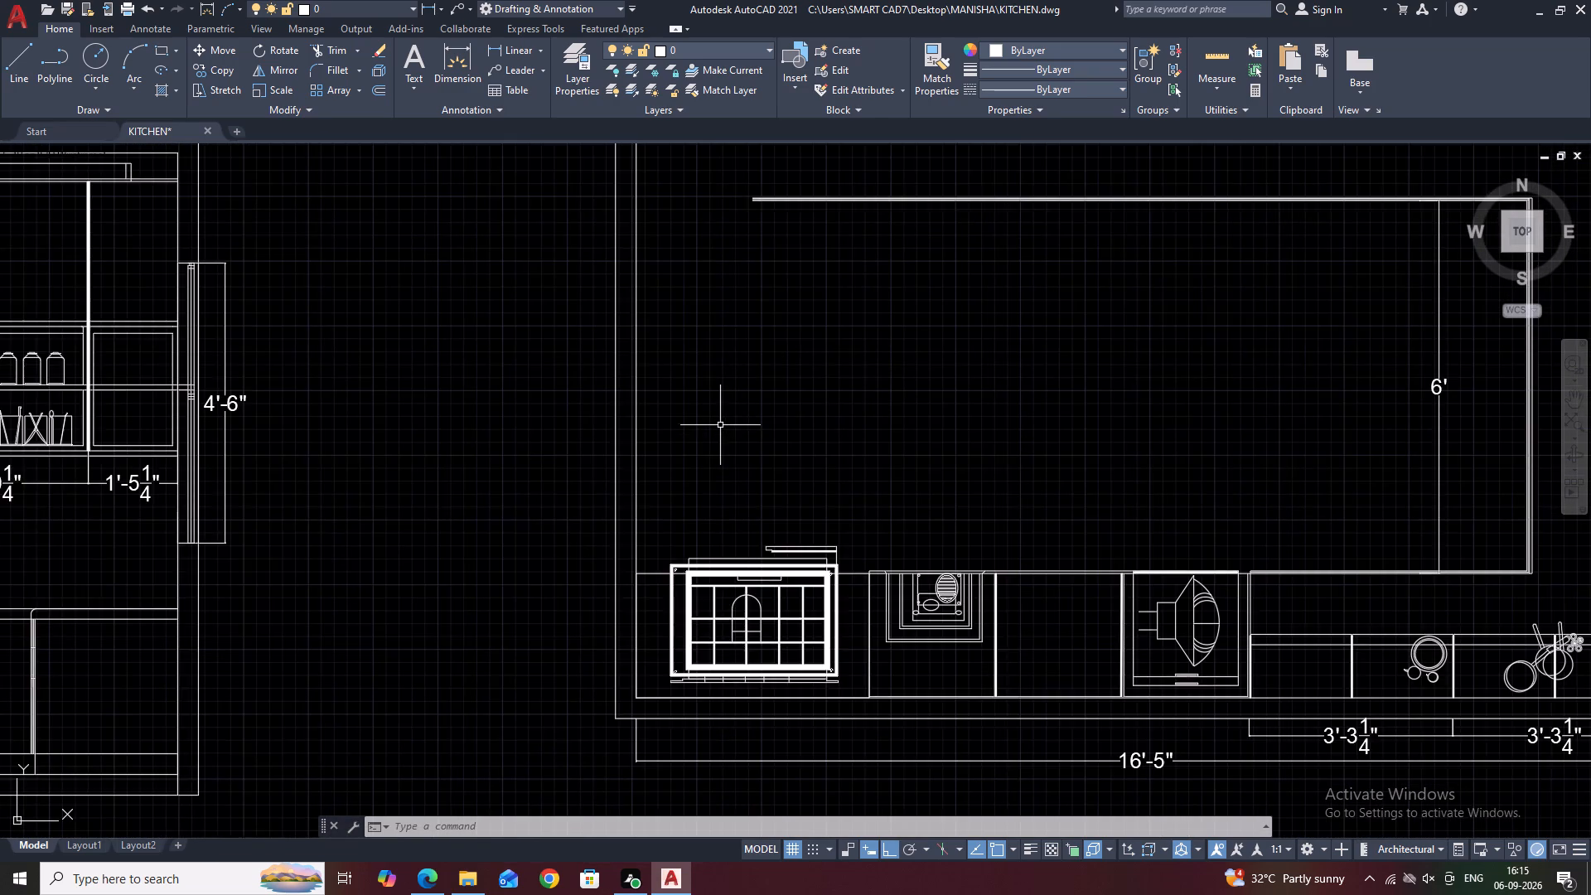
scroll(722, 425, down, 1)
middle_drag(948, 443, 856, 433)
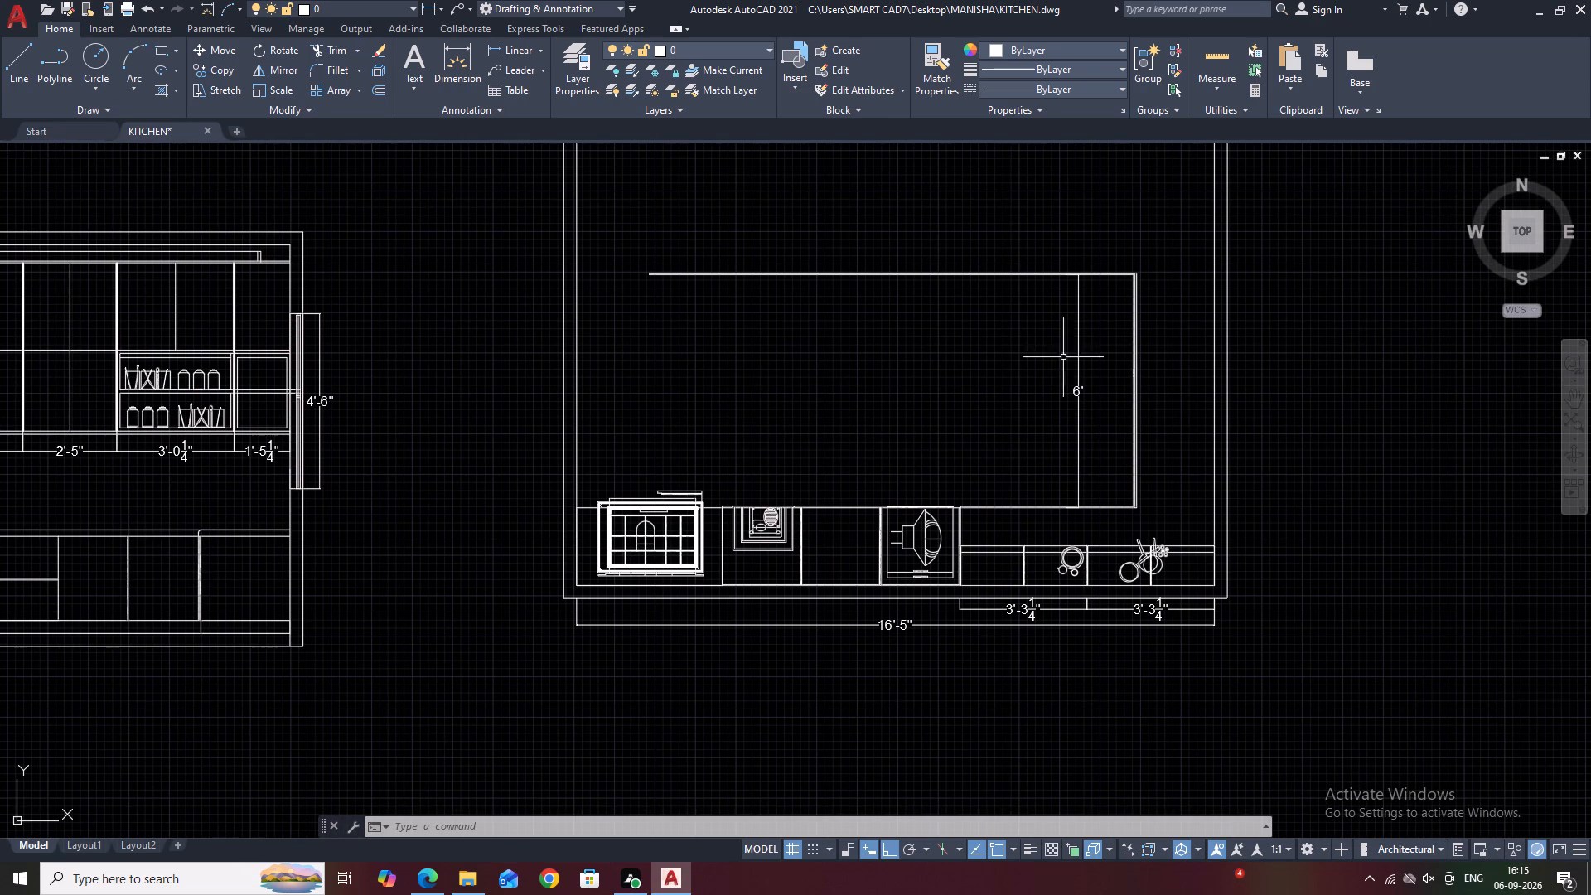
middle_drag(1052, 331, 1082, 420)
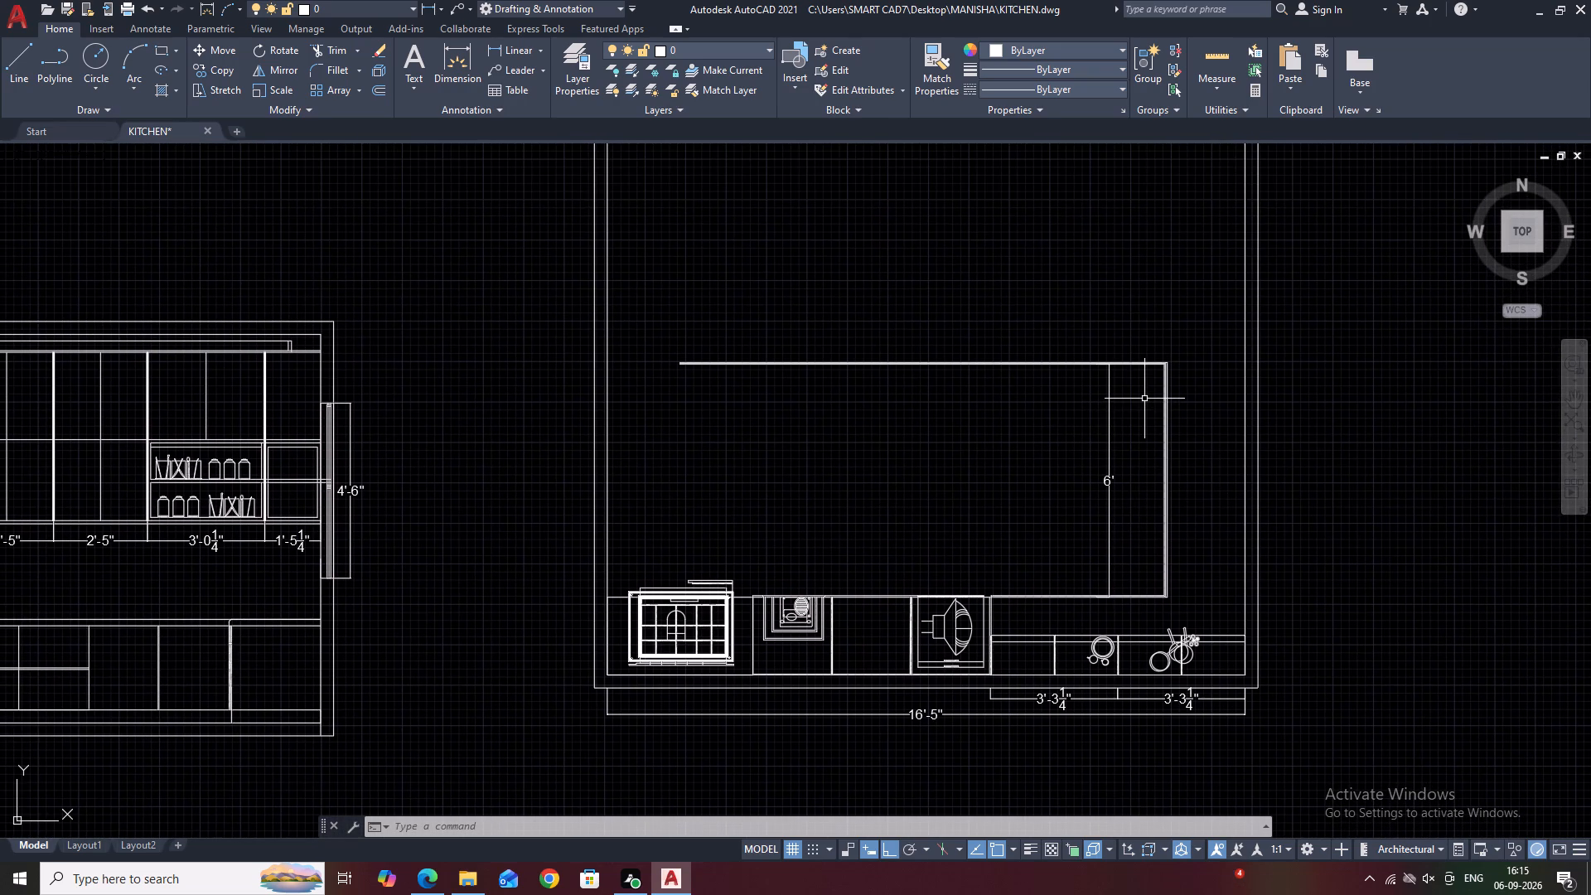
middle_drag(1111, 395, 982, 383)
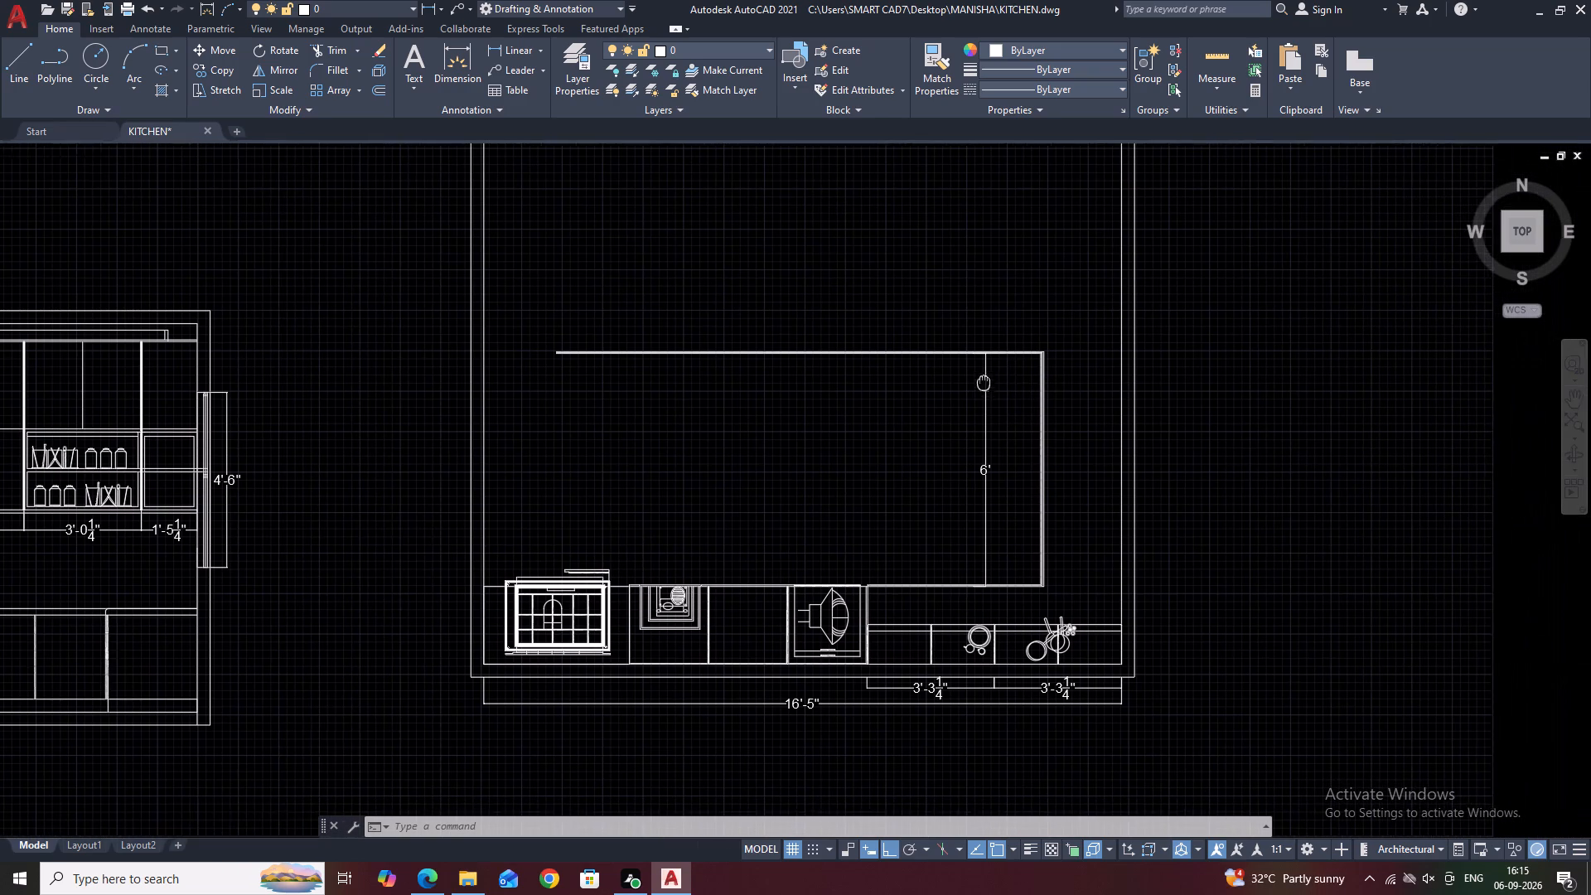
middle_drag(982, 383, 980, 383)
key(d)
key(l)
key(i)
key(space)
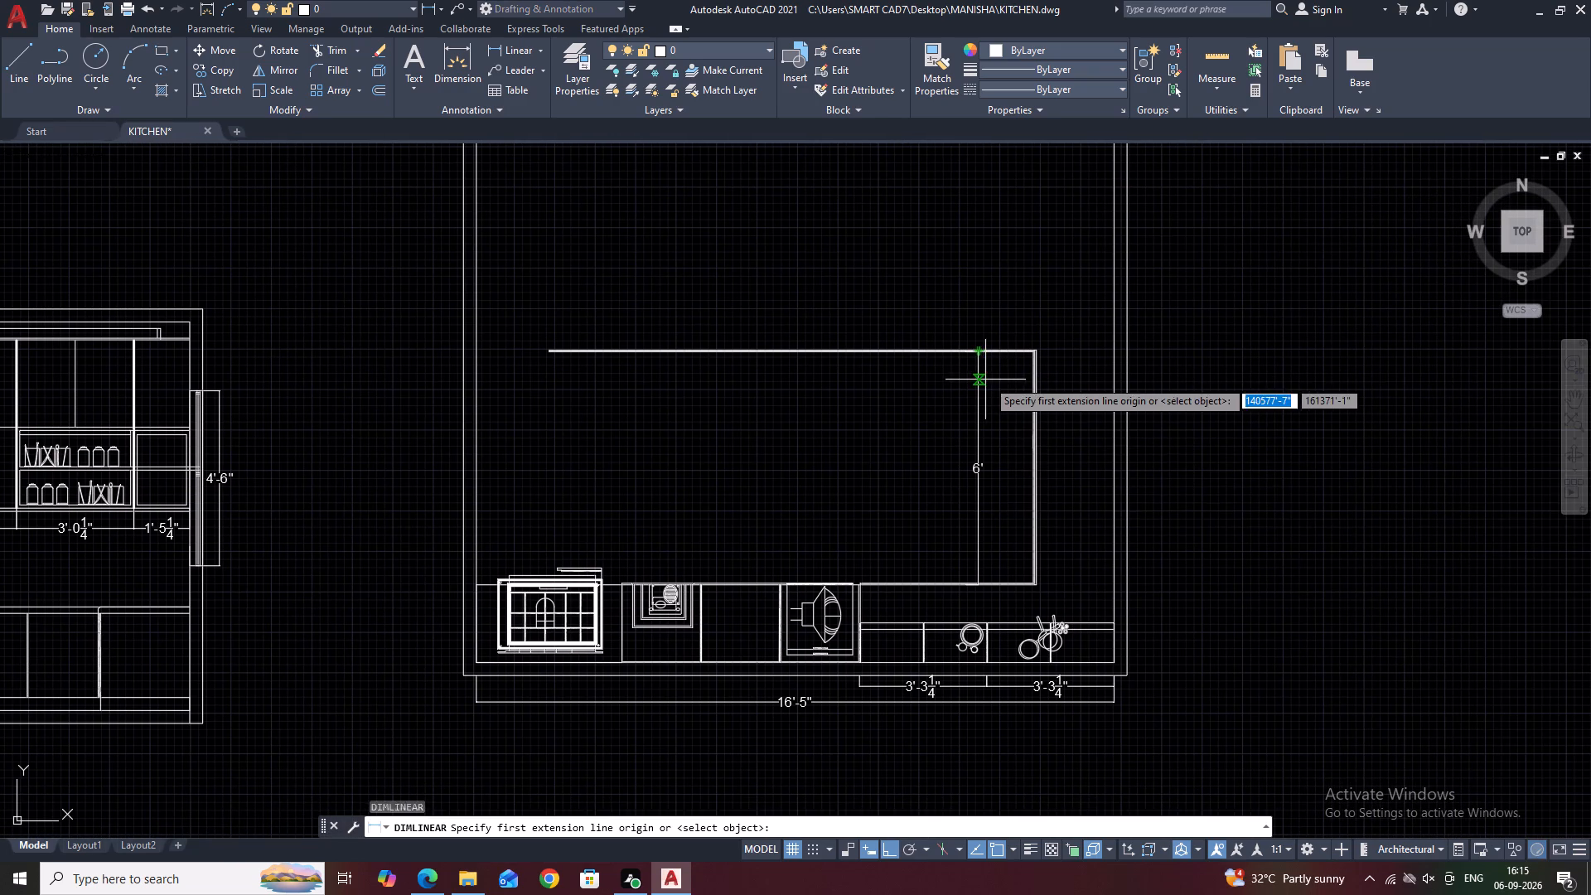
scroll(1009, 370, up, 5)
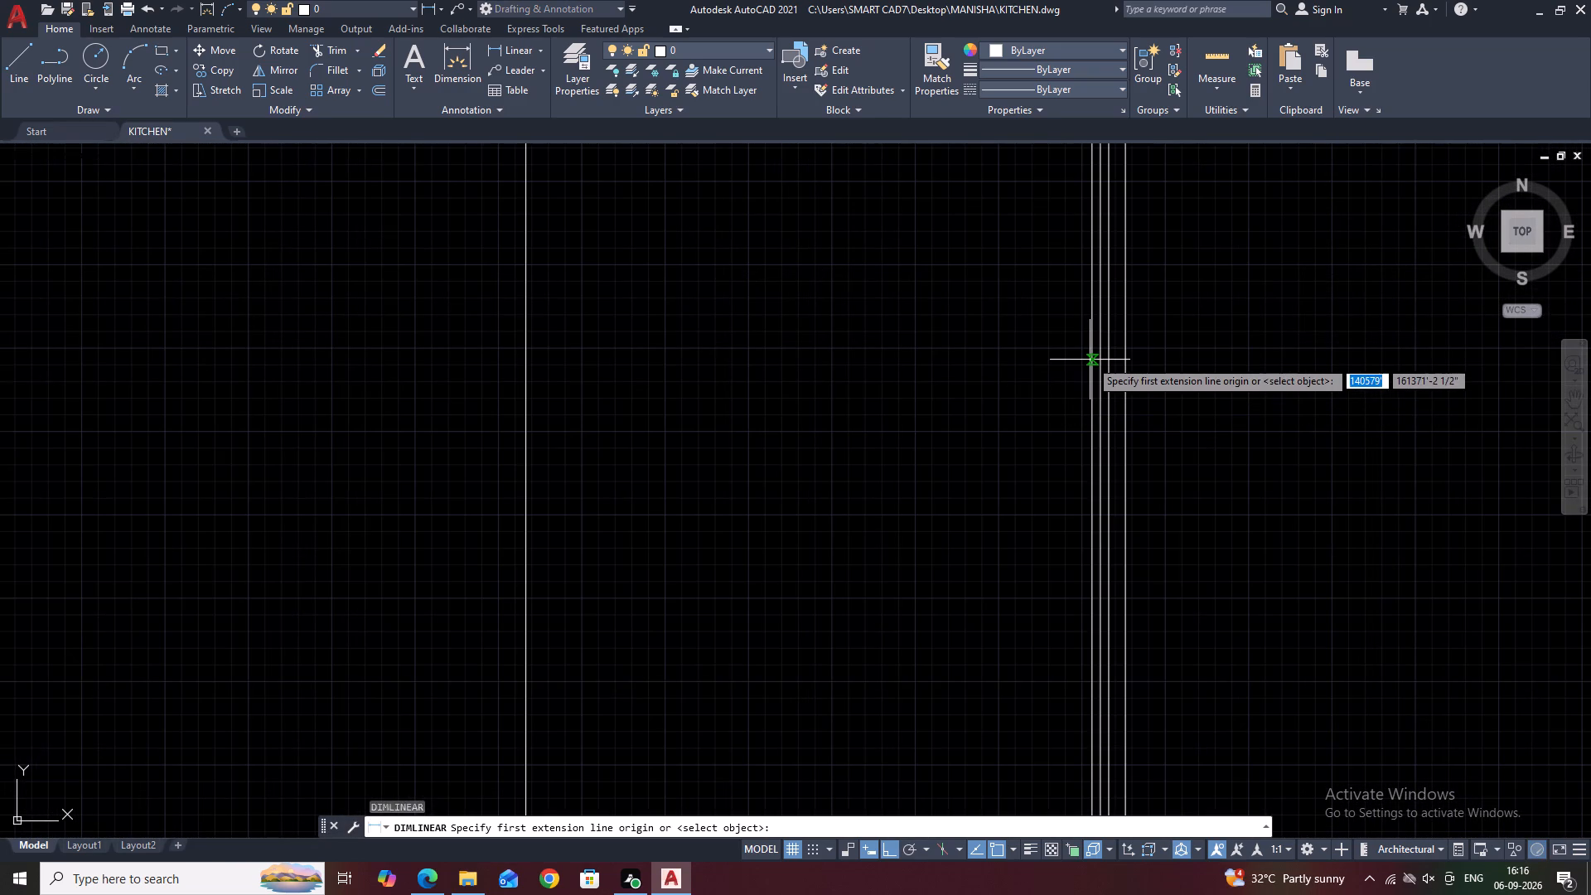
scroll(1092, 360, up, 1)
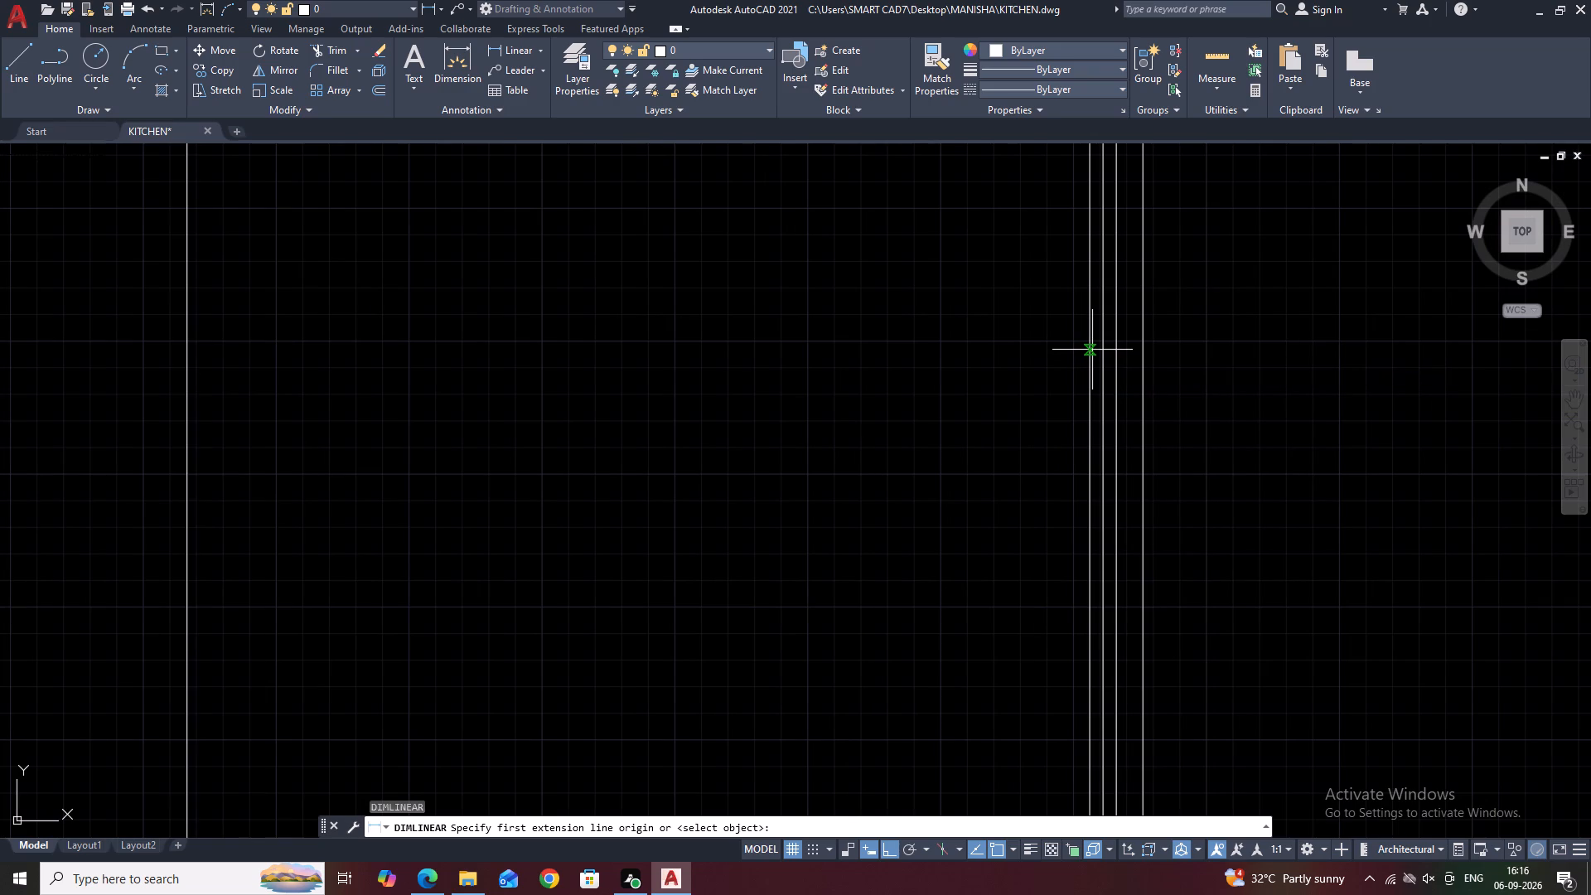
click(1143, 298)
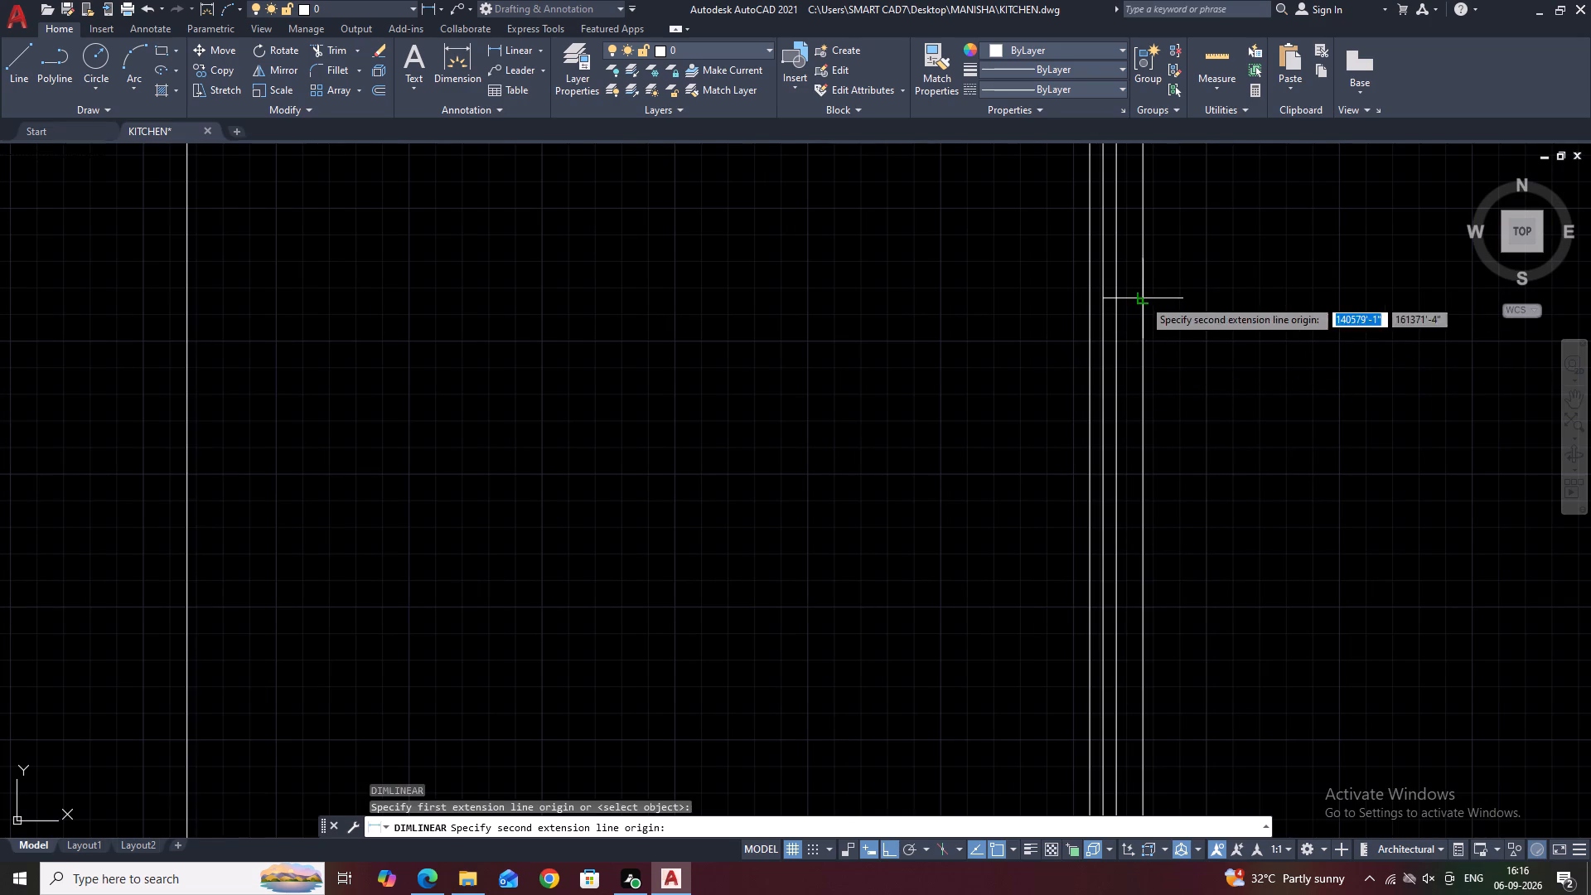
scroll(995, 292, down, 4)
scroll(250, 327, down, 1)
middle_drag(251, 327, 597, 317)
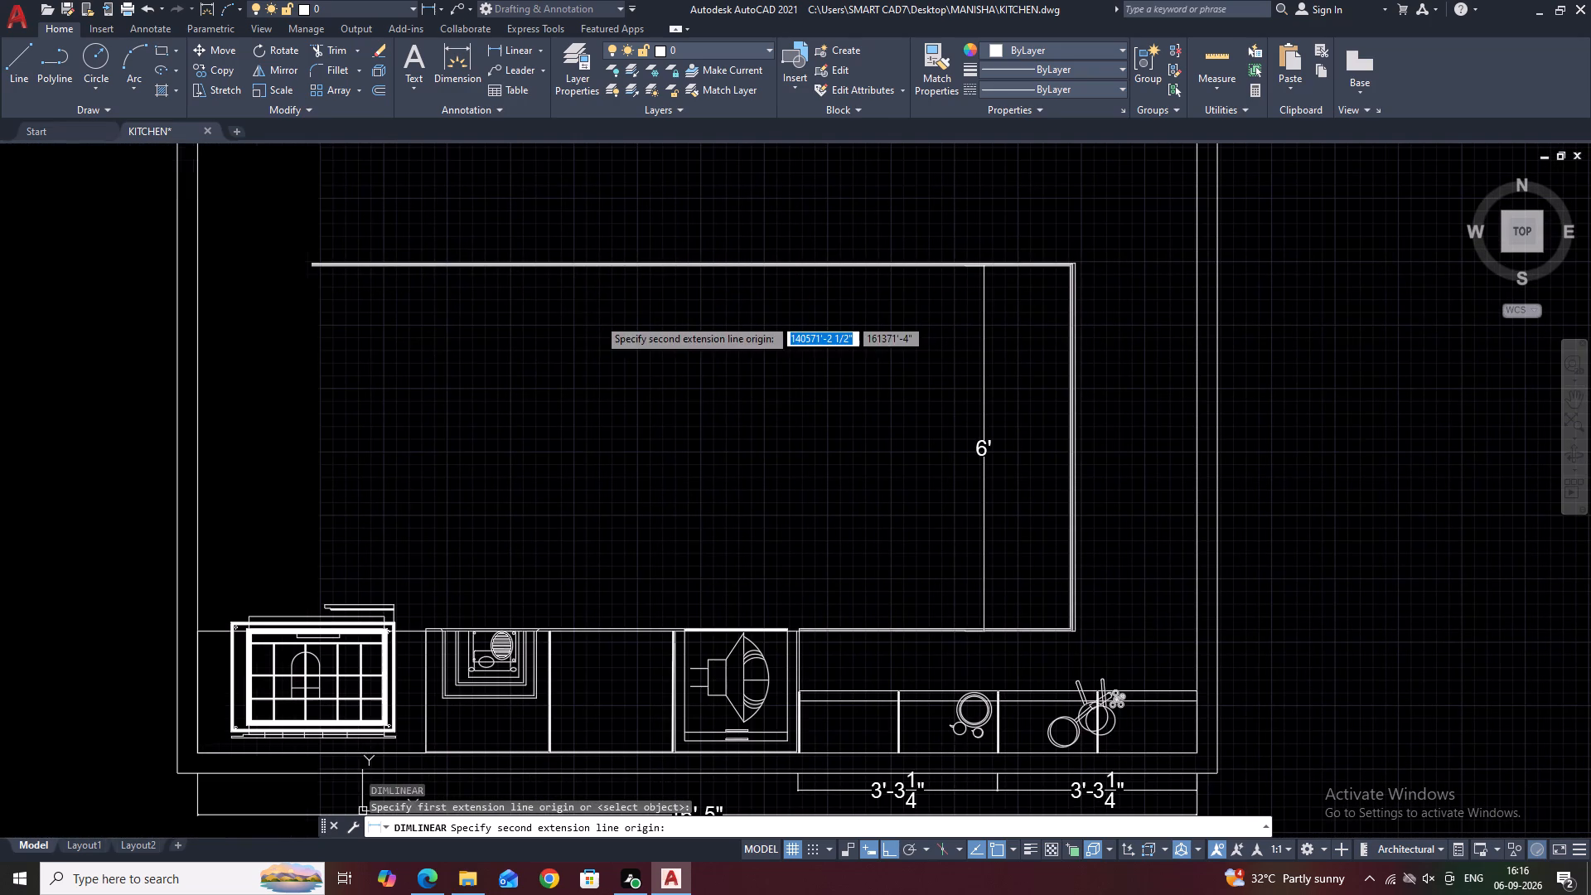
text(12'5)
key(Return)
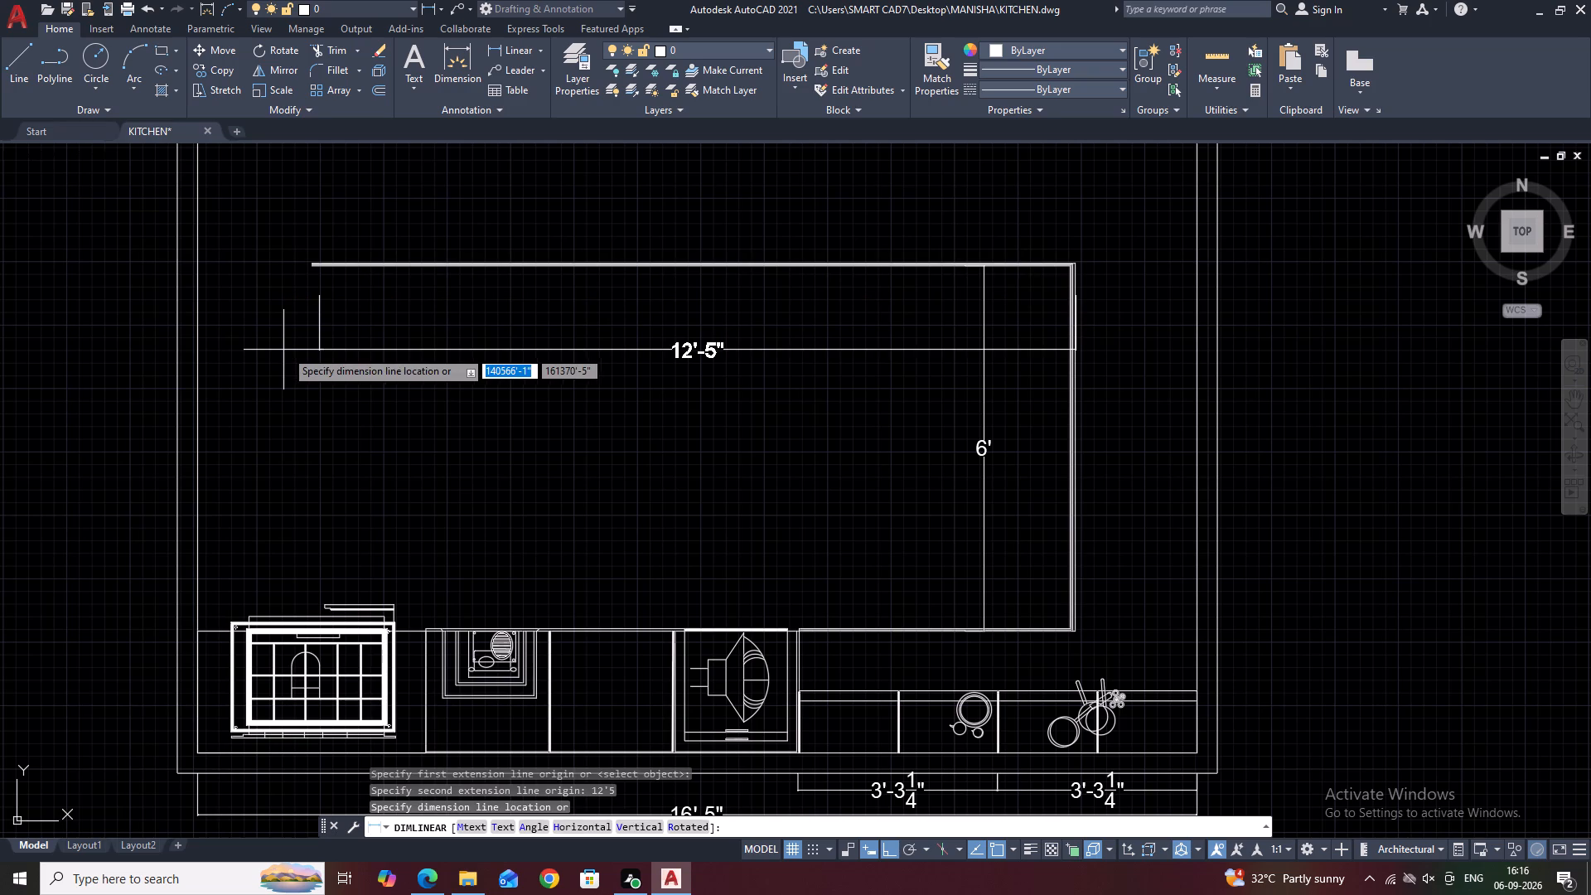
click(315, 299)
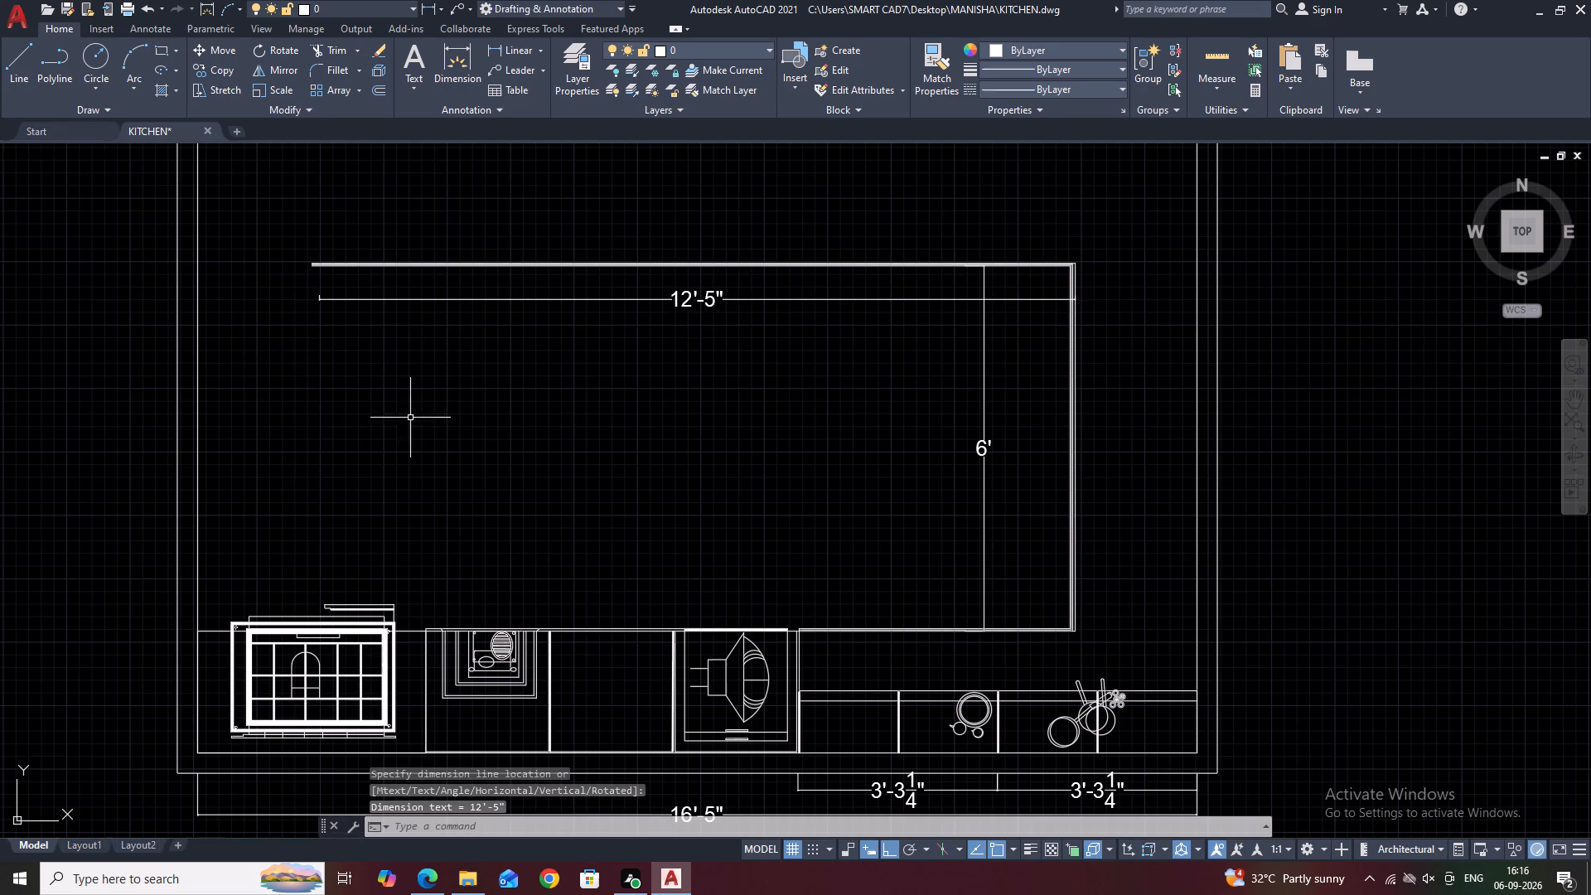
Offset the outermost horizontal counter-edge line 2' upward, away from the counter.
middle_drag(407, 379, 411, 381)
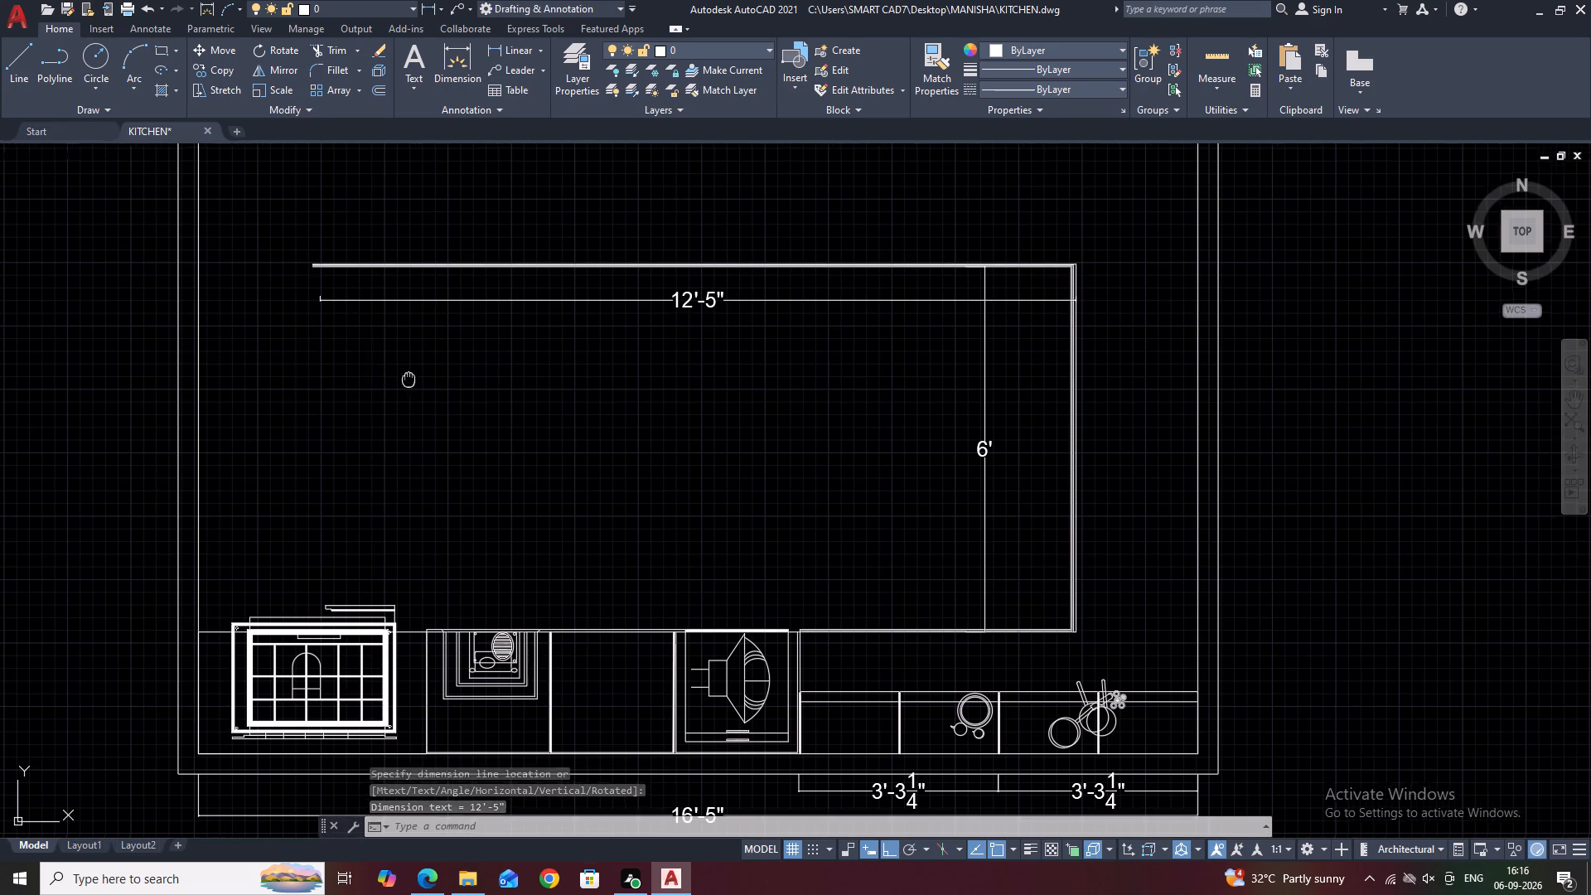
middle_drag(411, 381, 457, 459)
middle_drag(381, 374, 472, 416)
scroll(476, 418, down, 1)
middle_drag(606, 387, 550, 426)
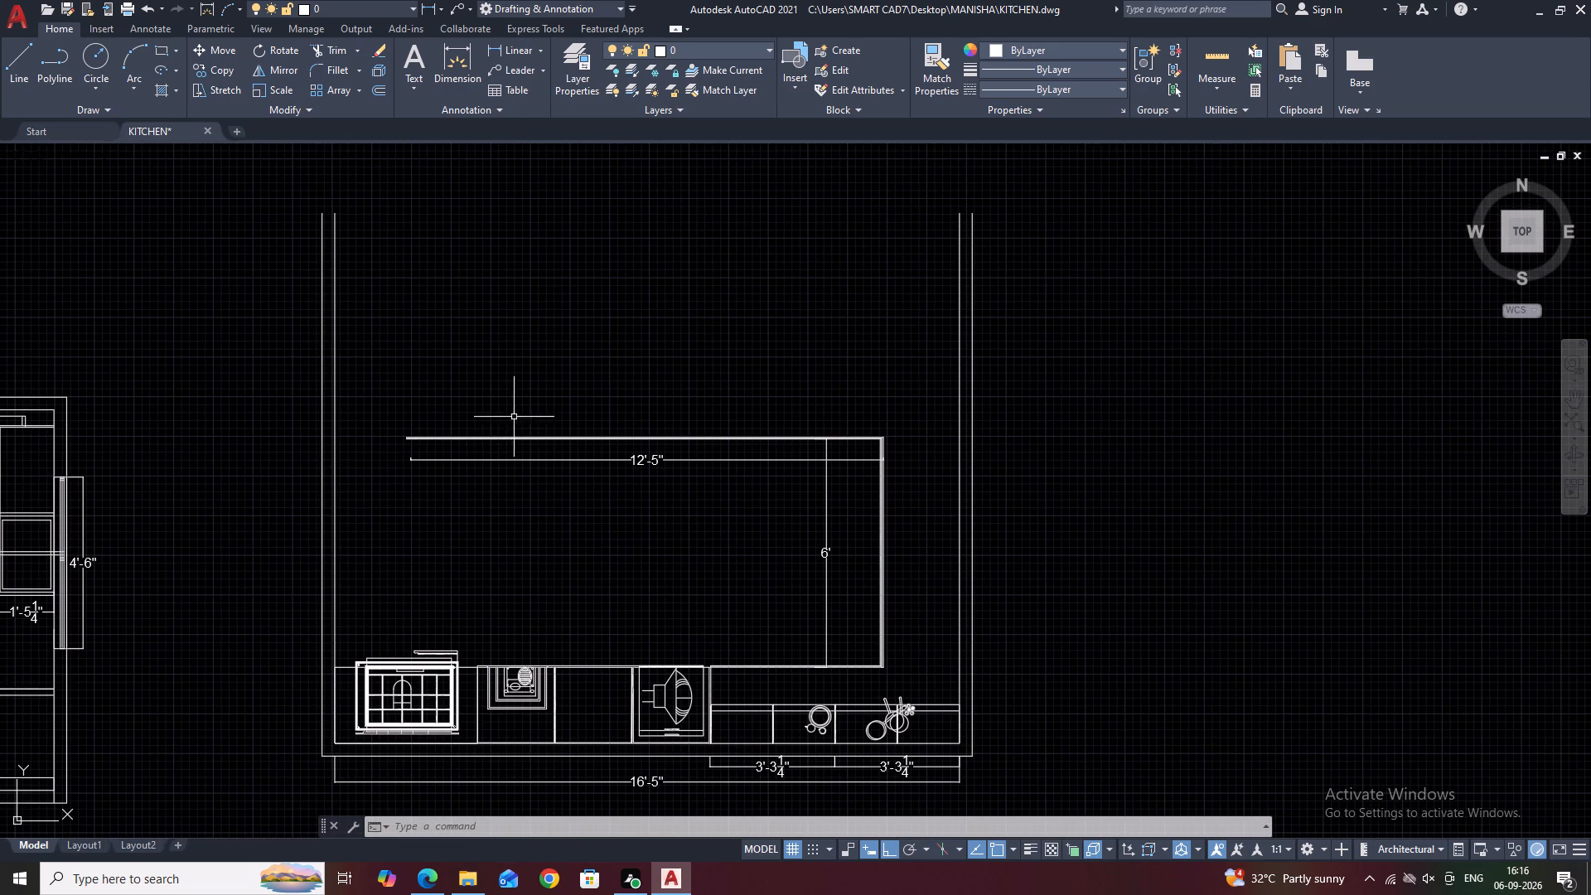
scroll(503, 429, up, 6)
click(457, 464)
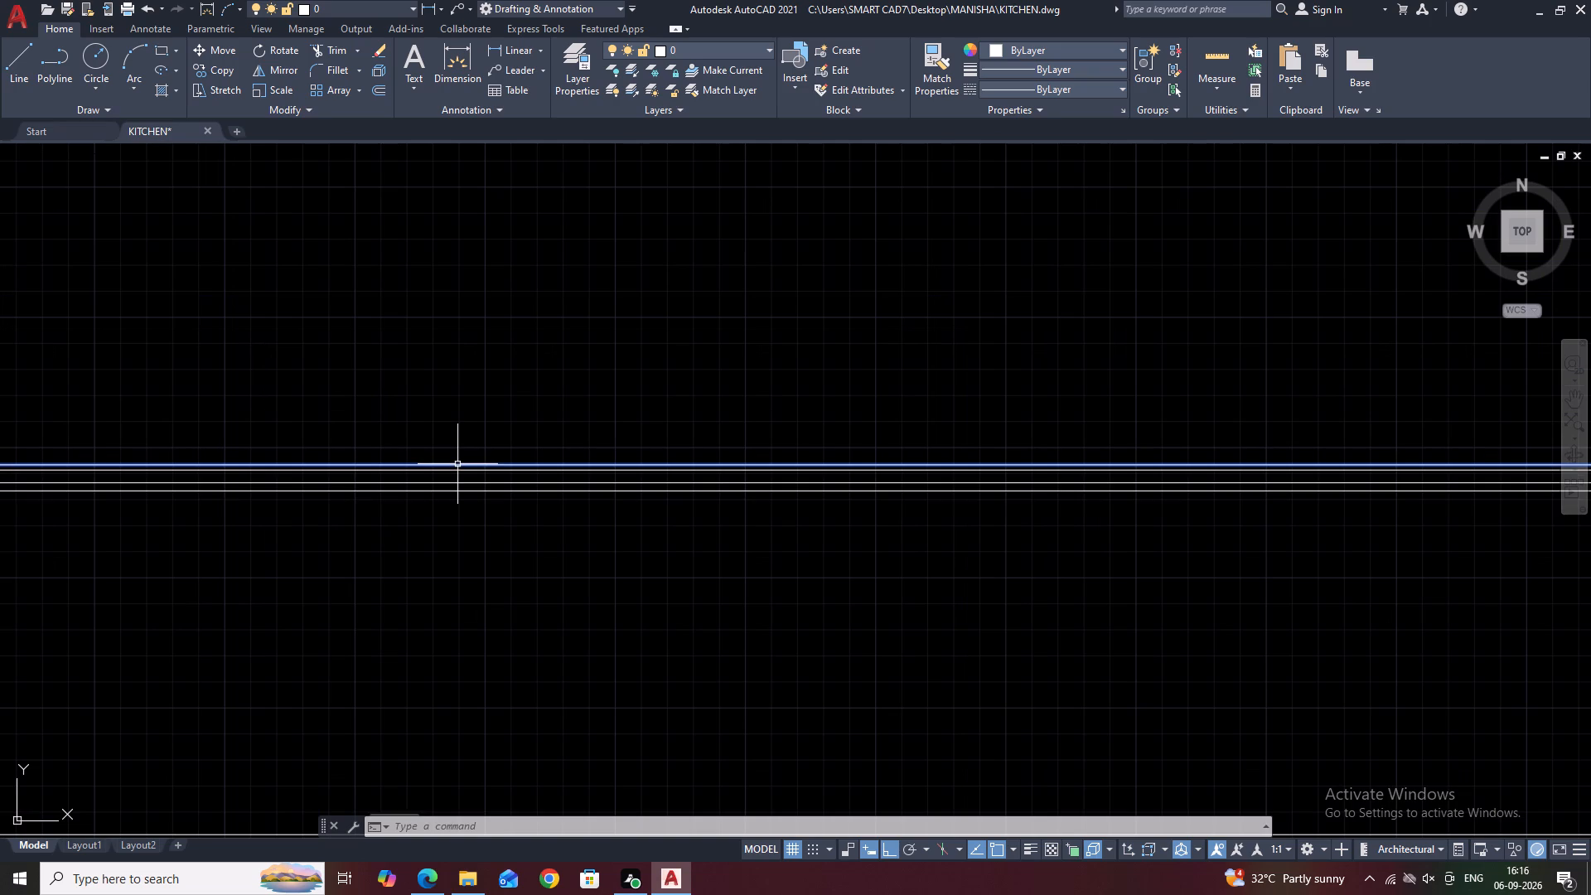
text(O)
key(space)
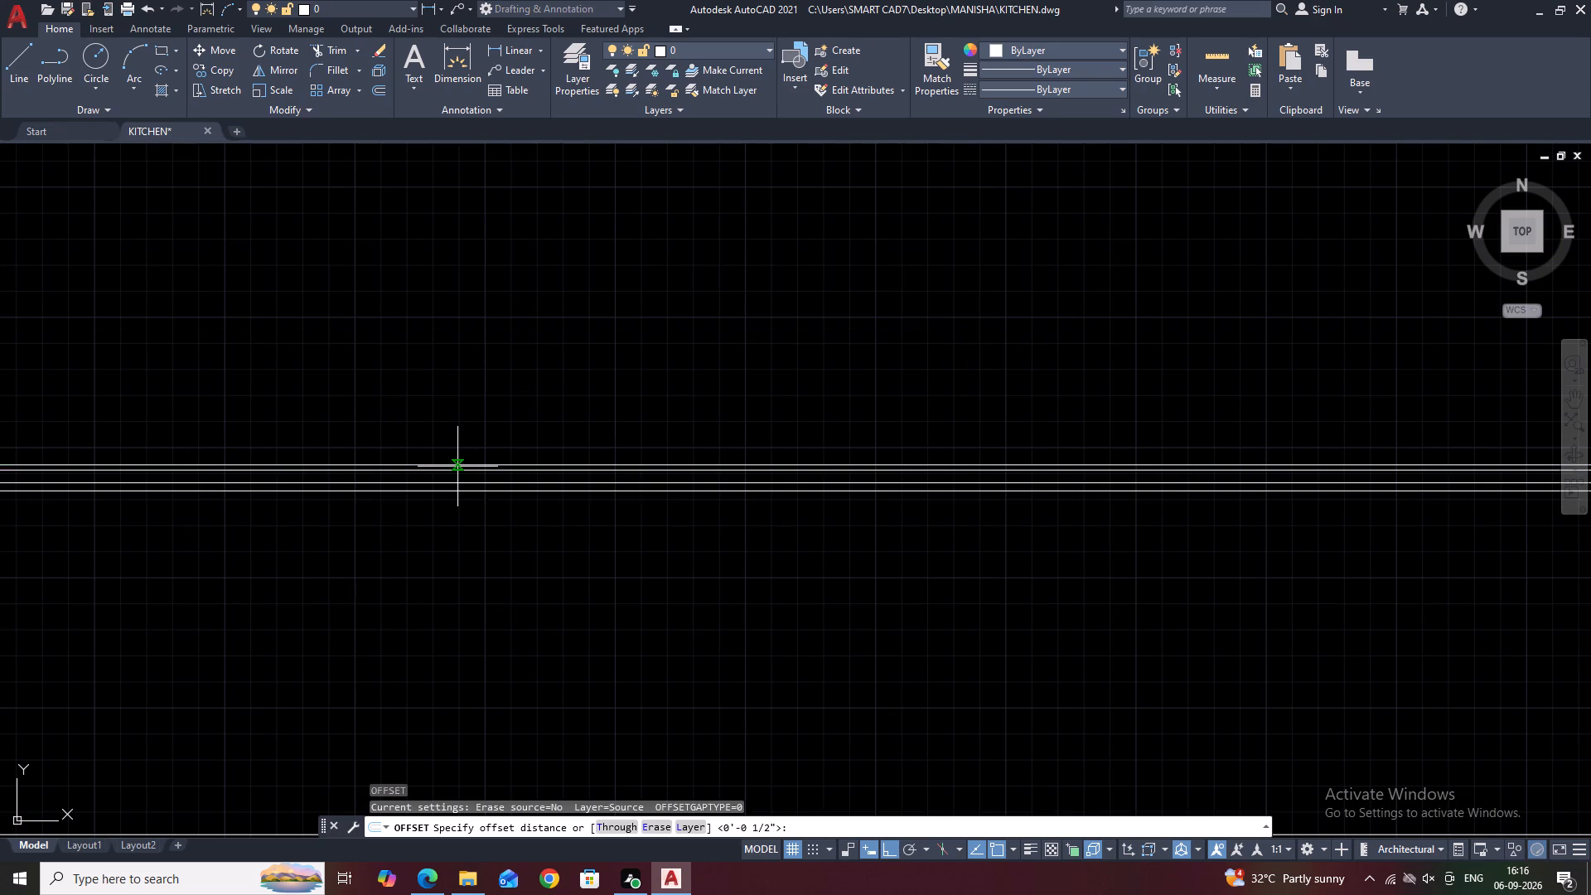
text(2')
key(Return)
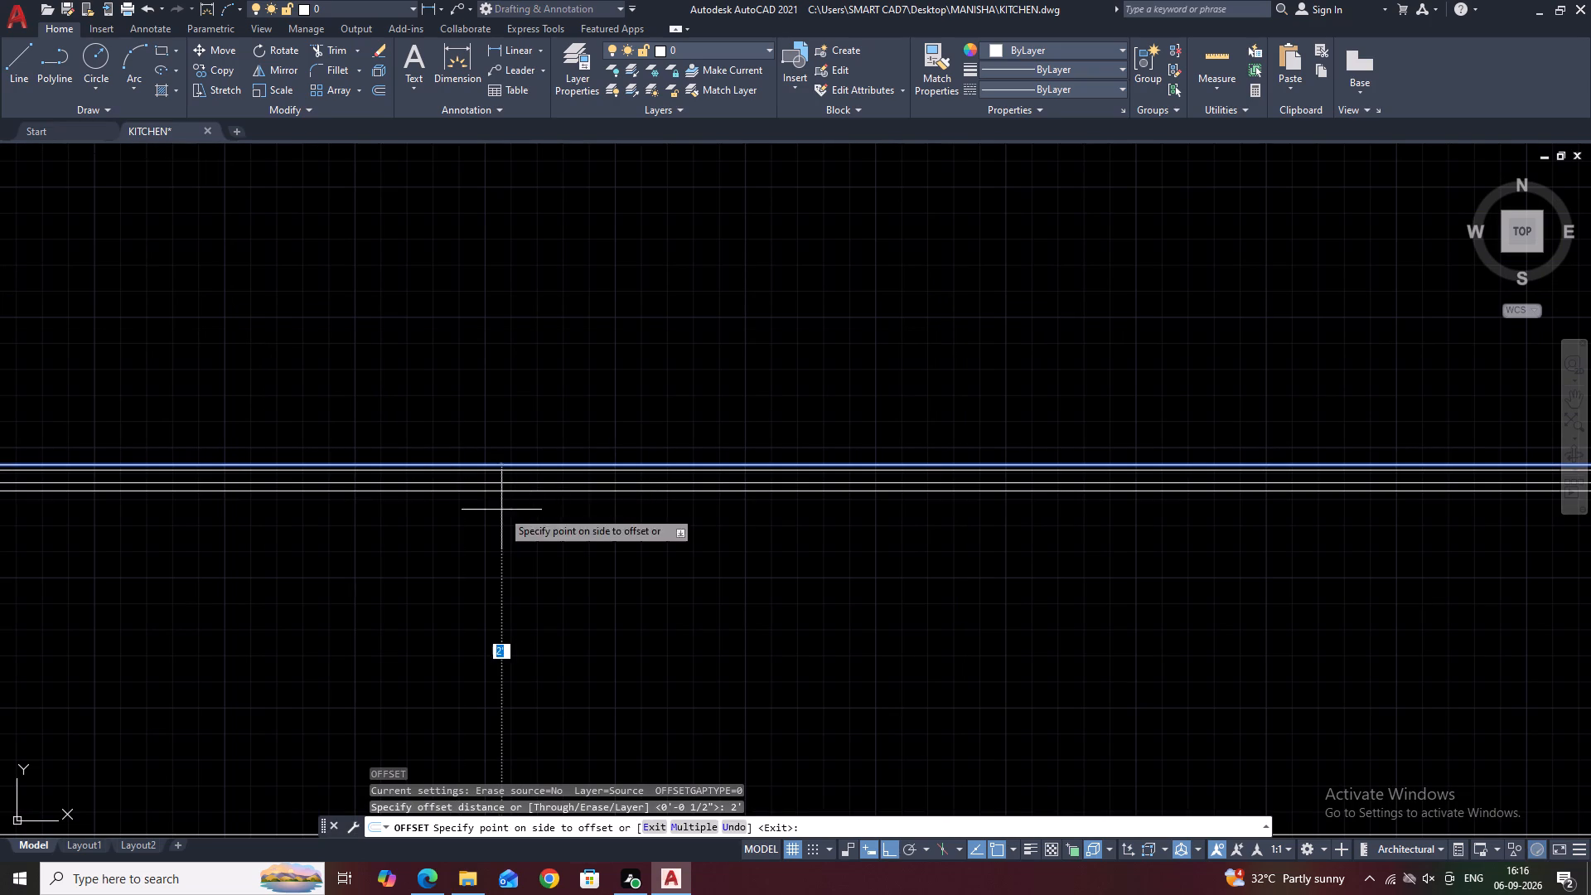
scroll(498, 497, down, 3)
click(503, 371)
scroll(503, 371, down, 4)
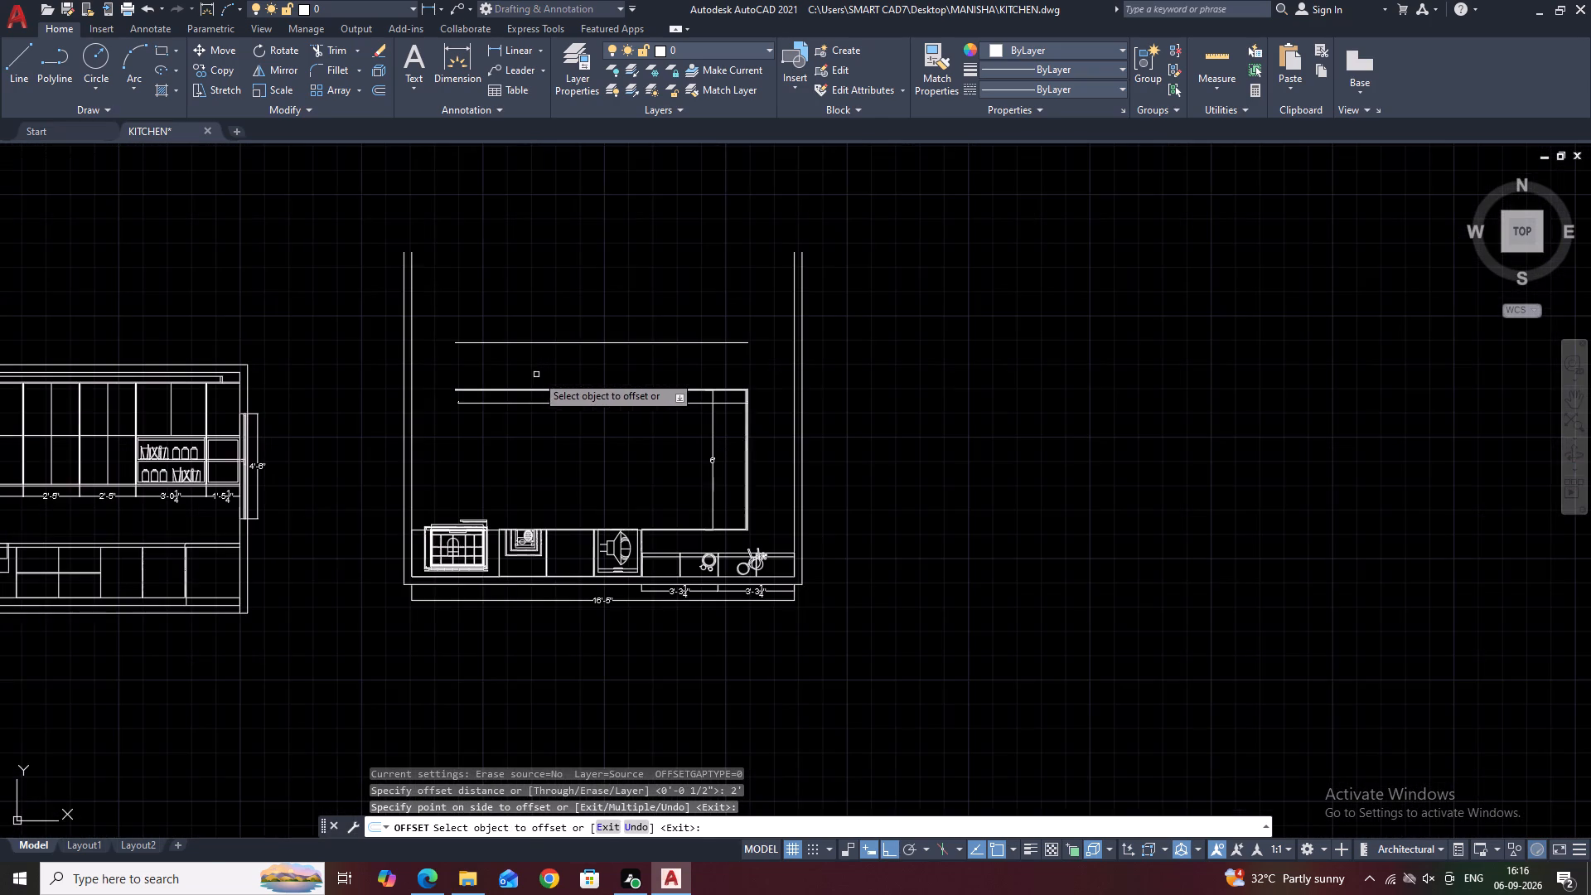
middle_drag(510, 375, 605, 410)
key(Escape)
Stretch the east end of the offset line to the inner face of the outer wall.
middle_drag(808, 458, 752, 478)
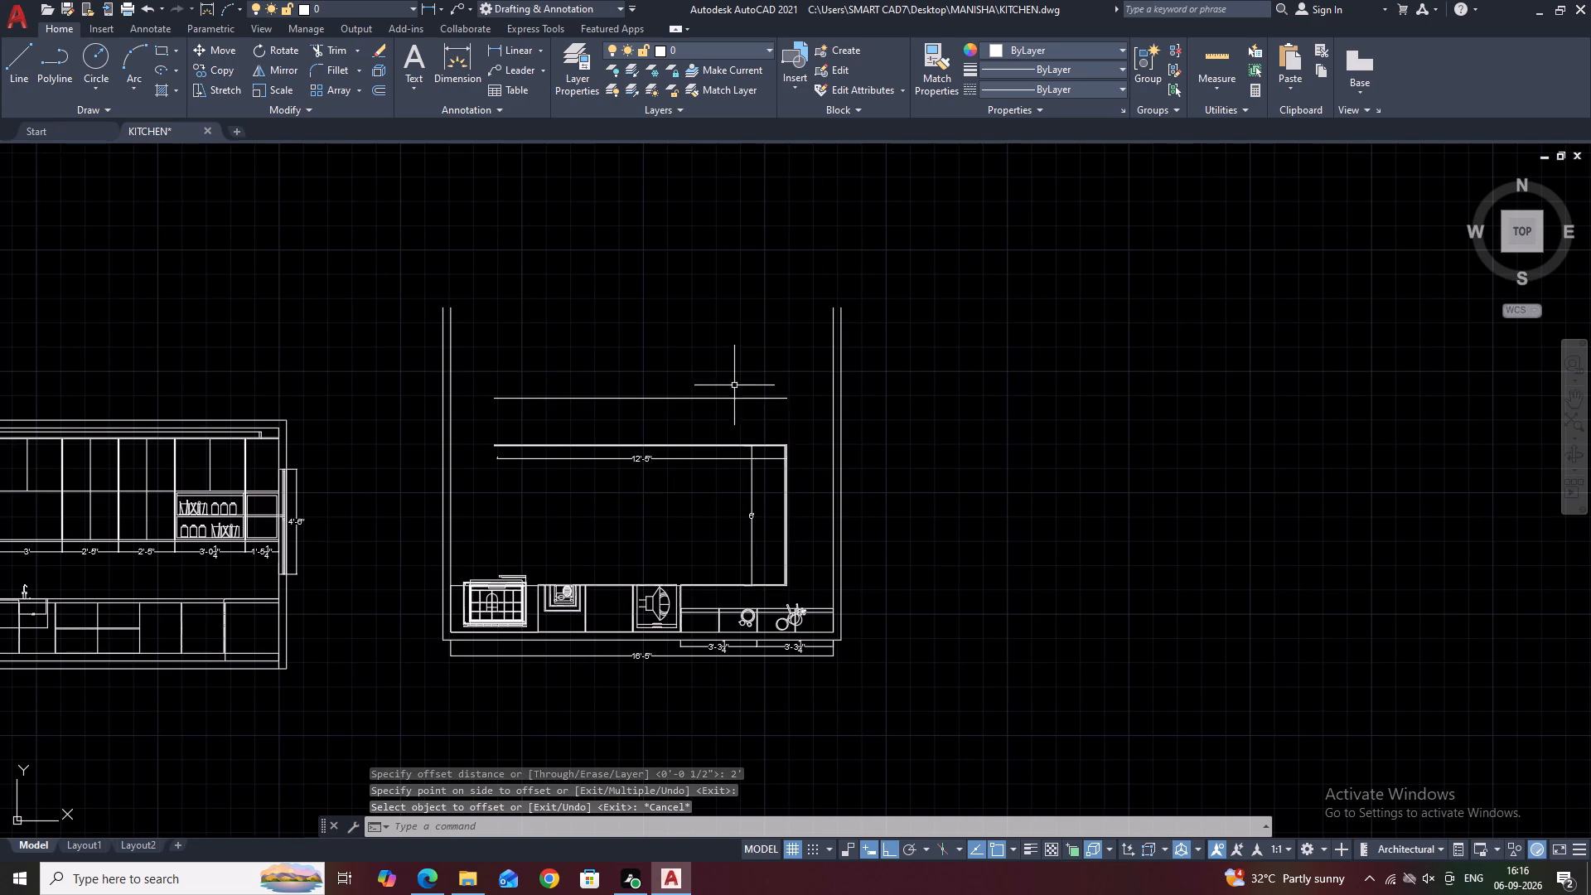
scroll(759, 401, up, 1)
click(819, 348)
click(762, 410)
scroll(780, 394, up, 2)
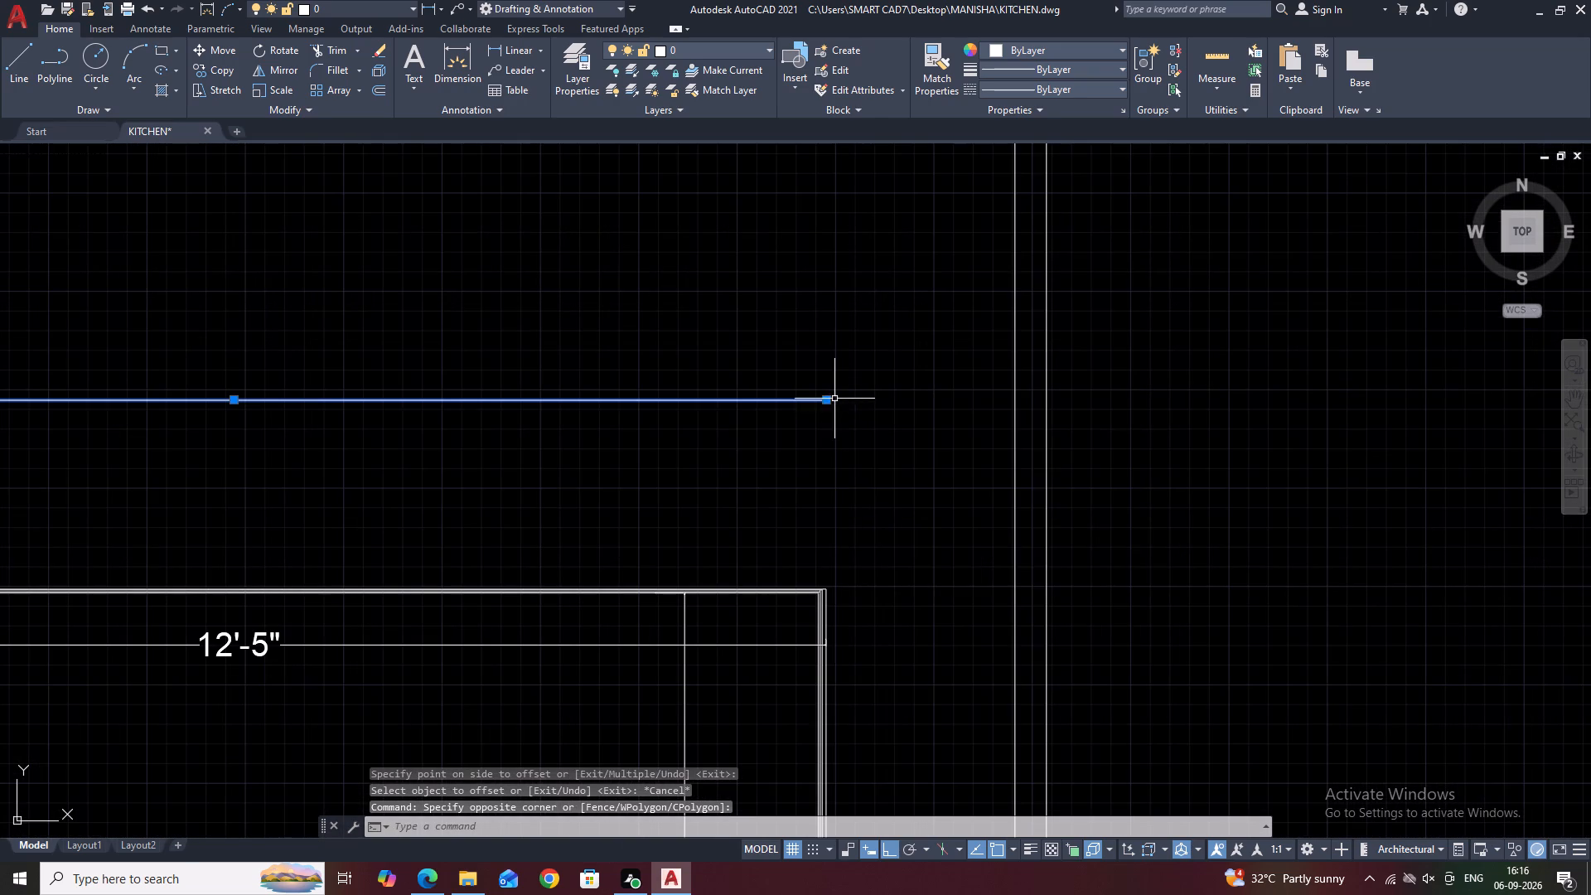
click(829, 396)
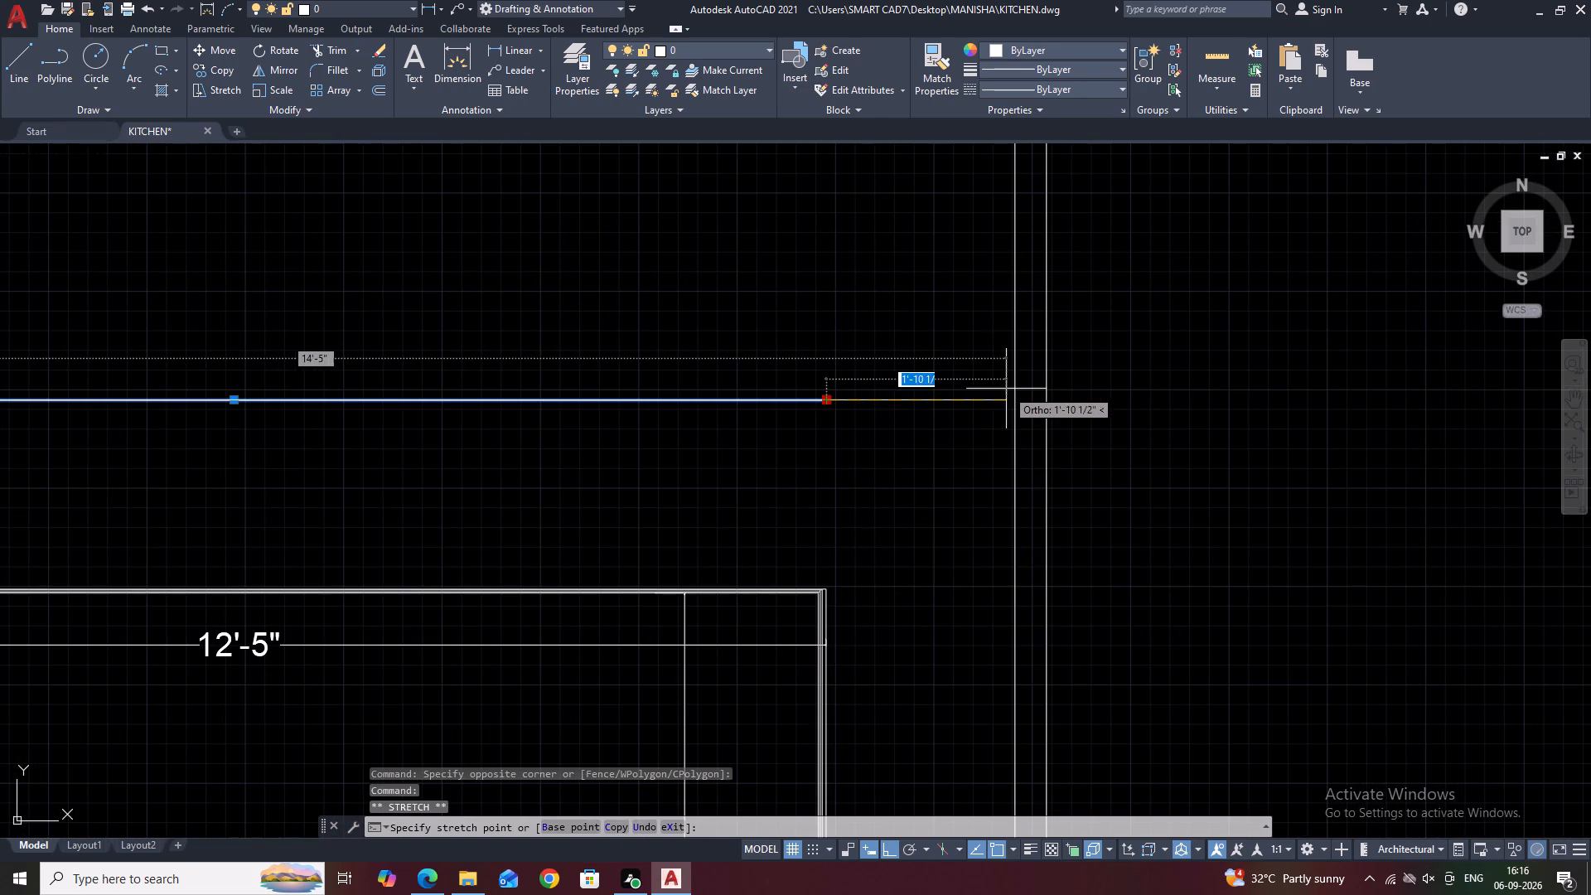
click(1011, 398)
key(Escape)
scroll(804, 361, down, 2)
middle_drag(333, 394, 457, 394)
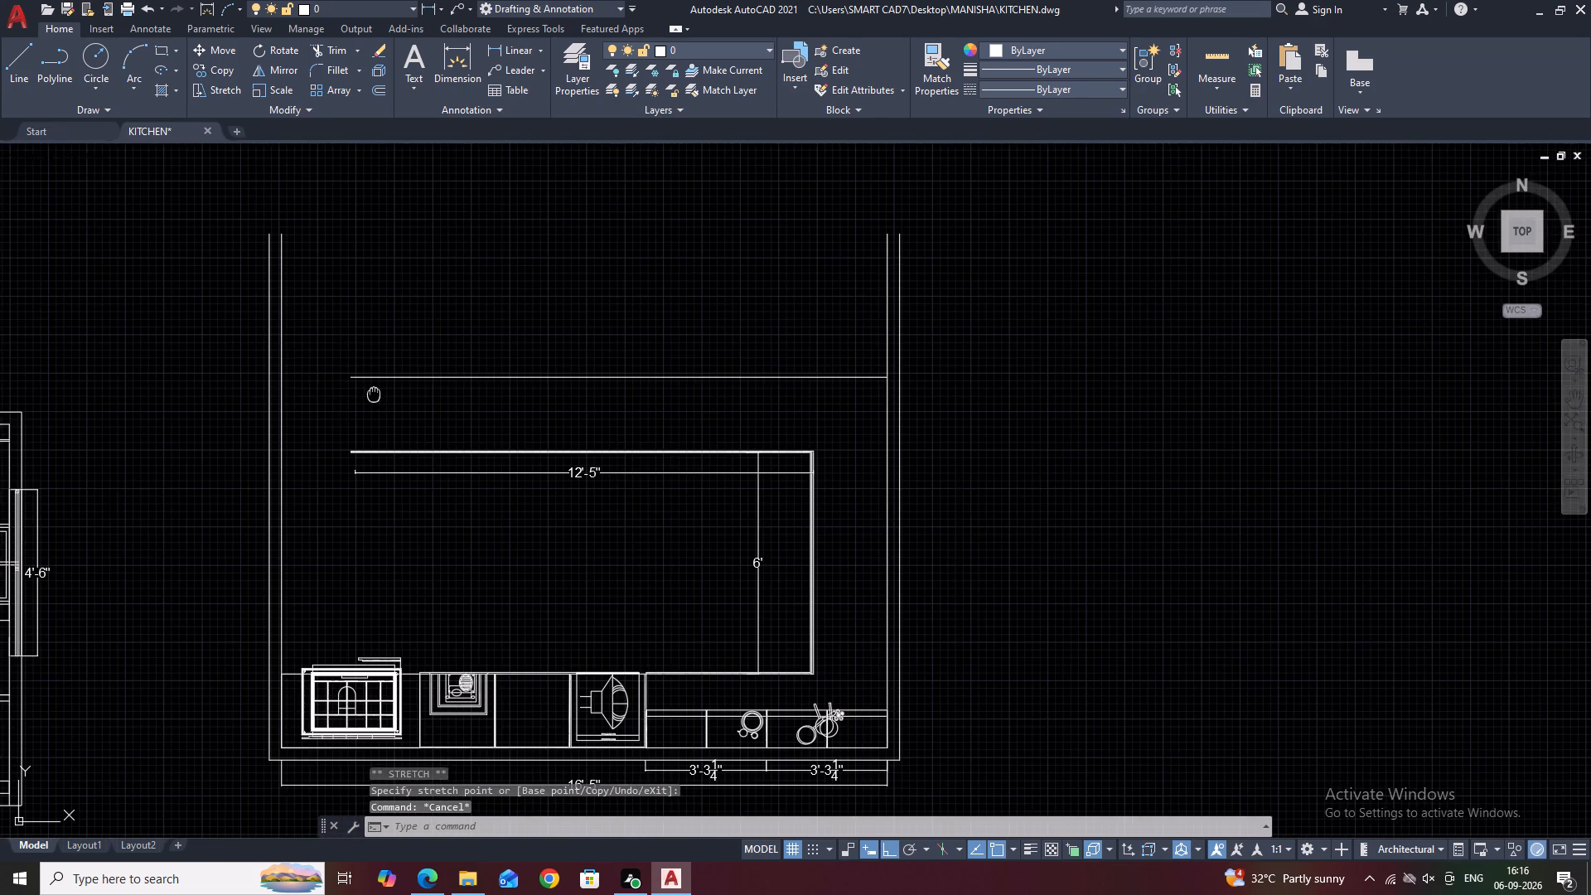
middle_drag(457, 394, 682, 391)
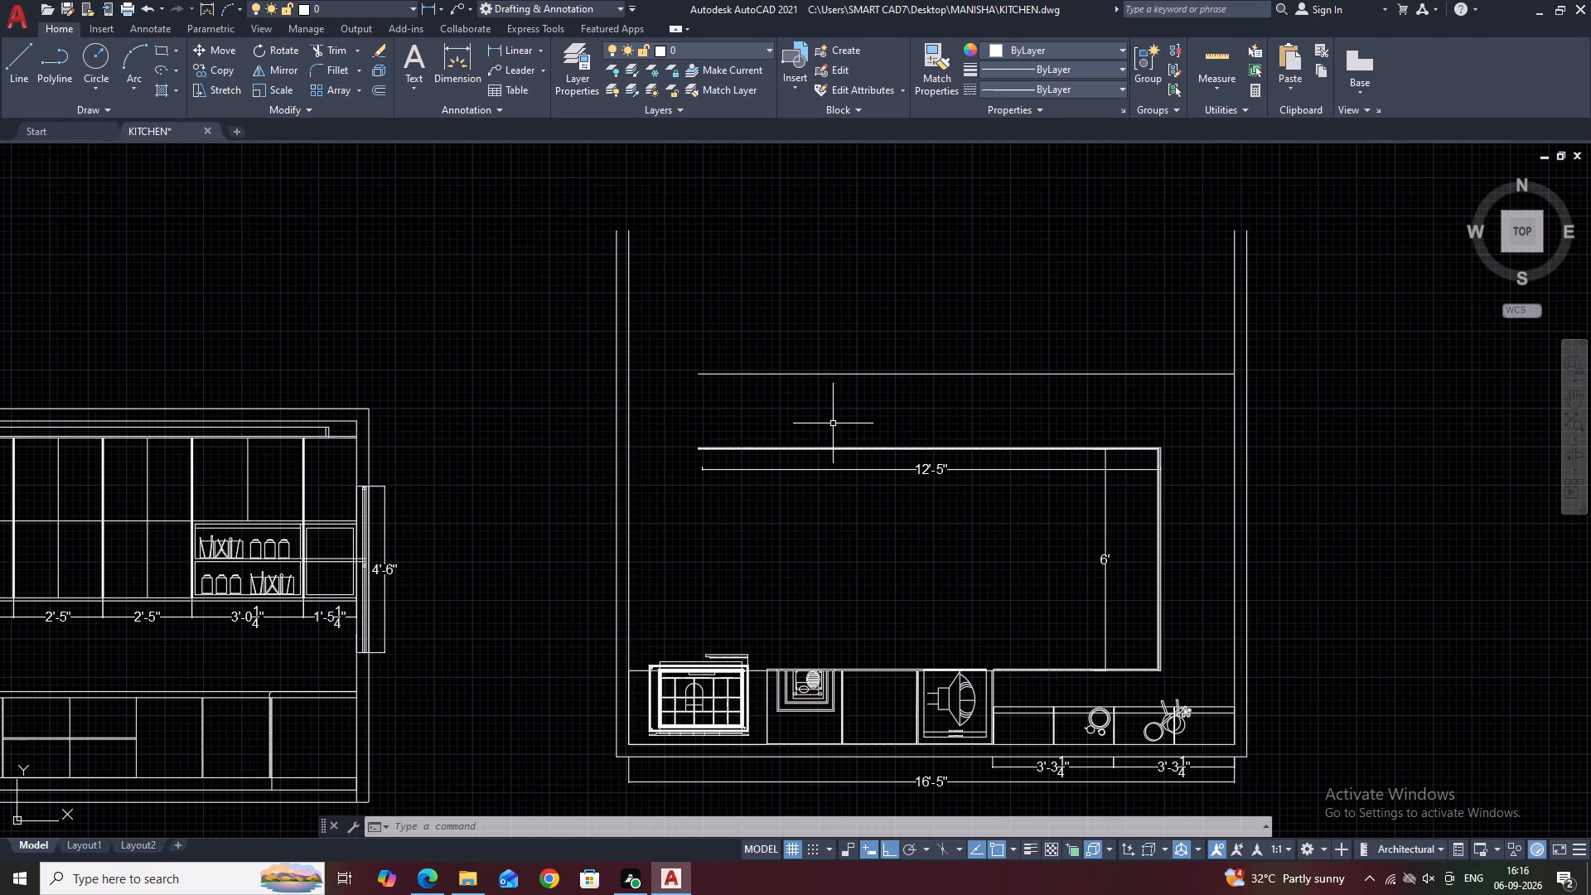
Offset the topmost horizontal line 1'-3" downward, toward the upper counter edge.
scroll(822, 431, up, 2)
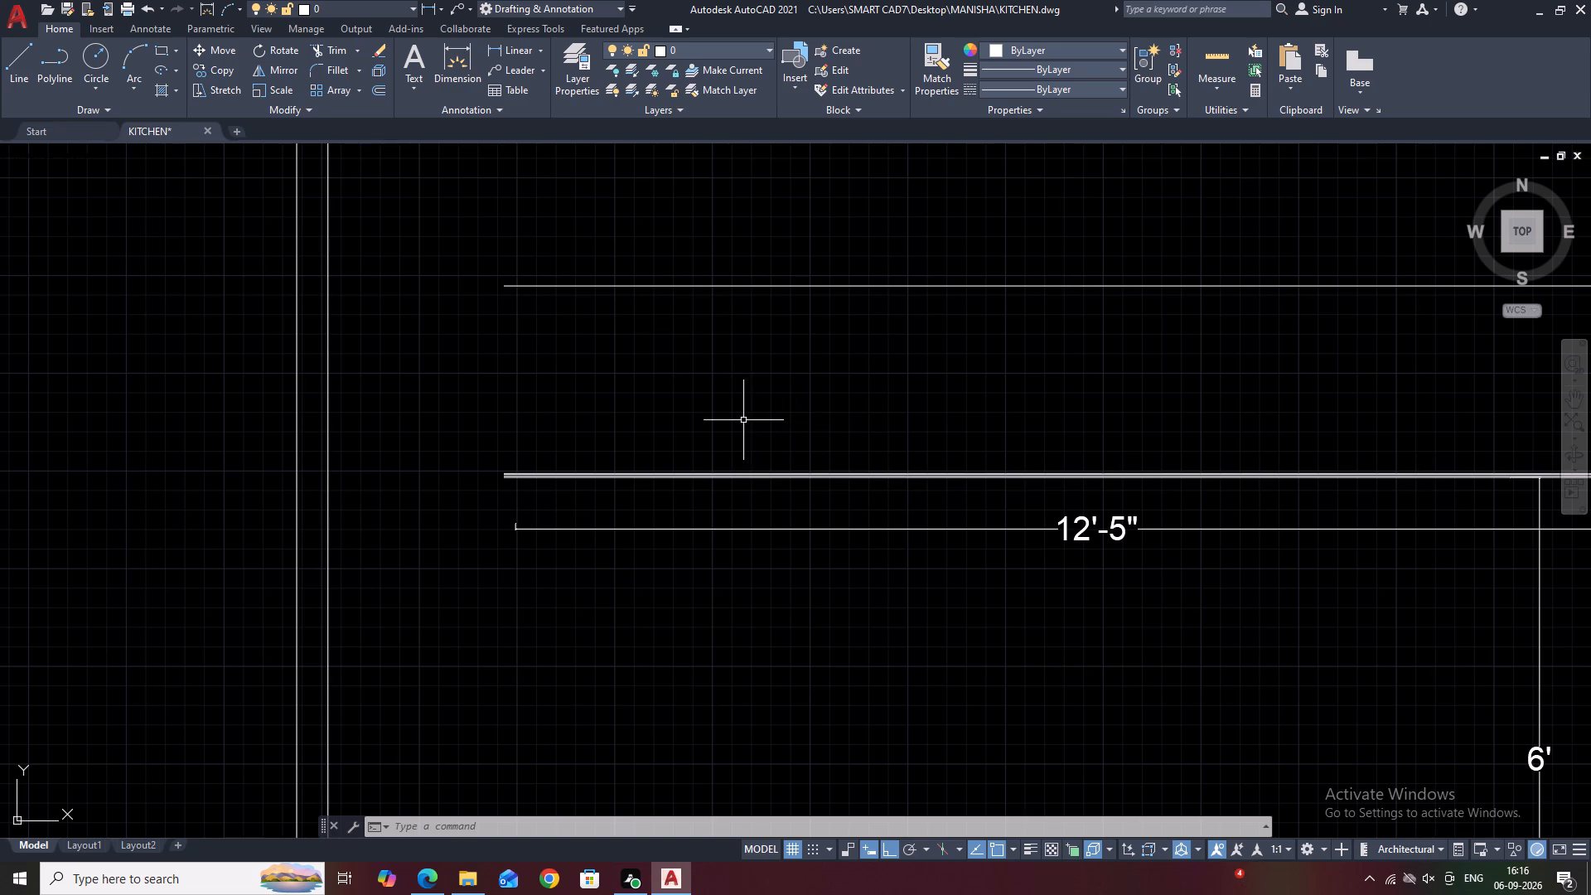
click(771, 286)
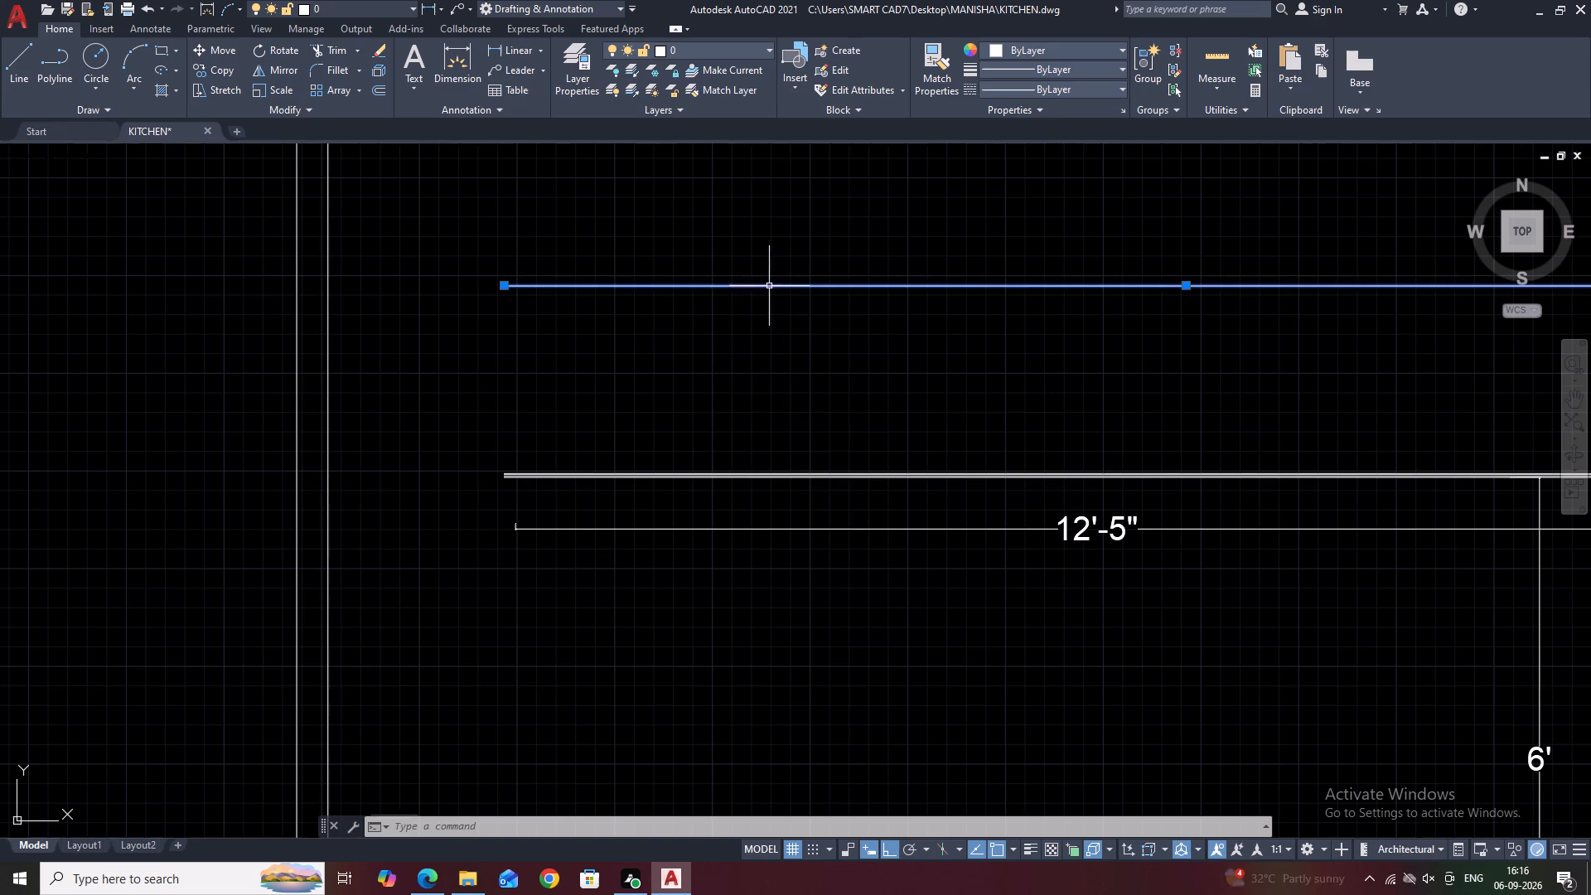
key(o)
key(space)
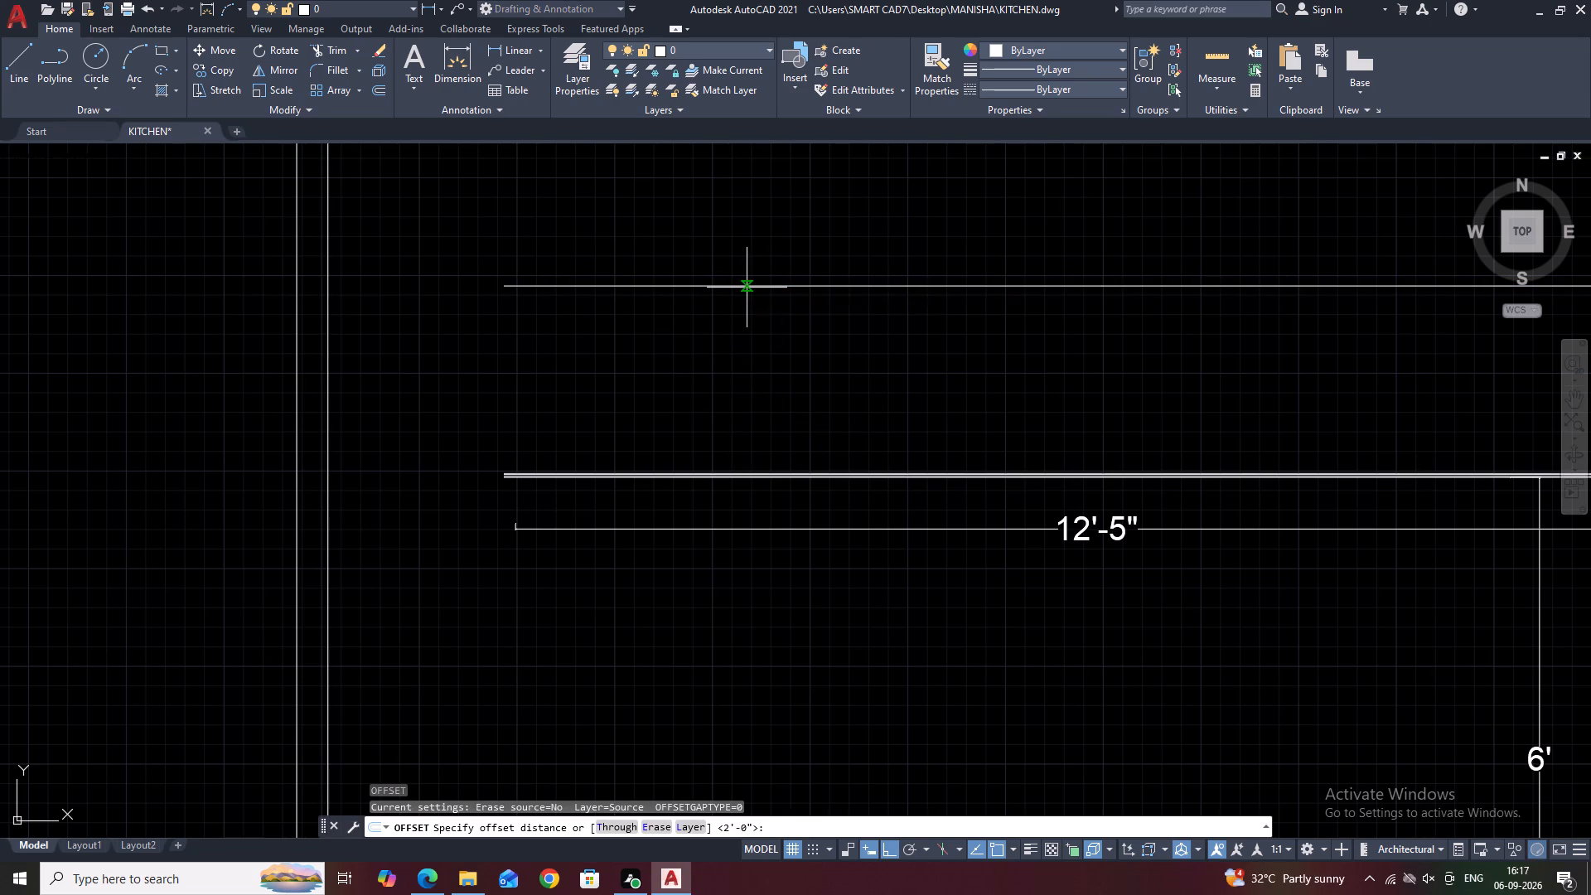
text(1')
key(3)
key(Return)
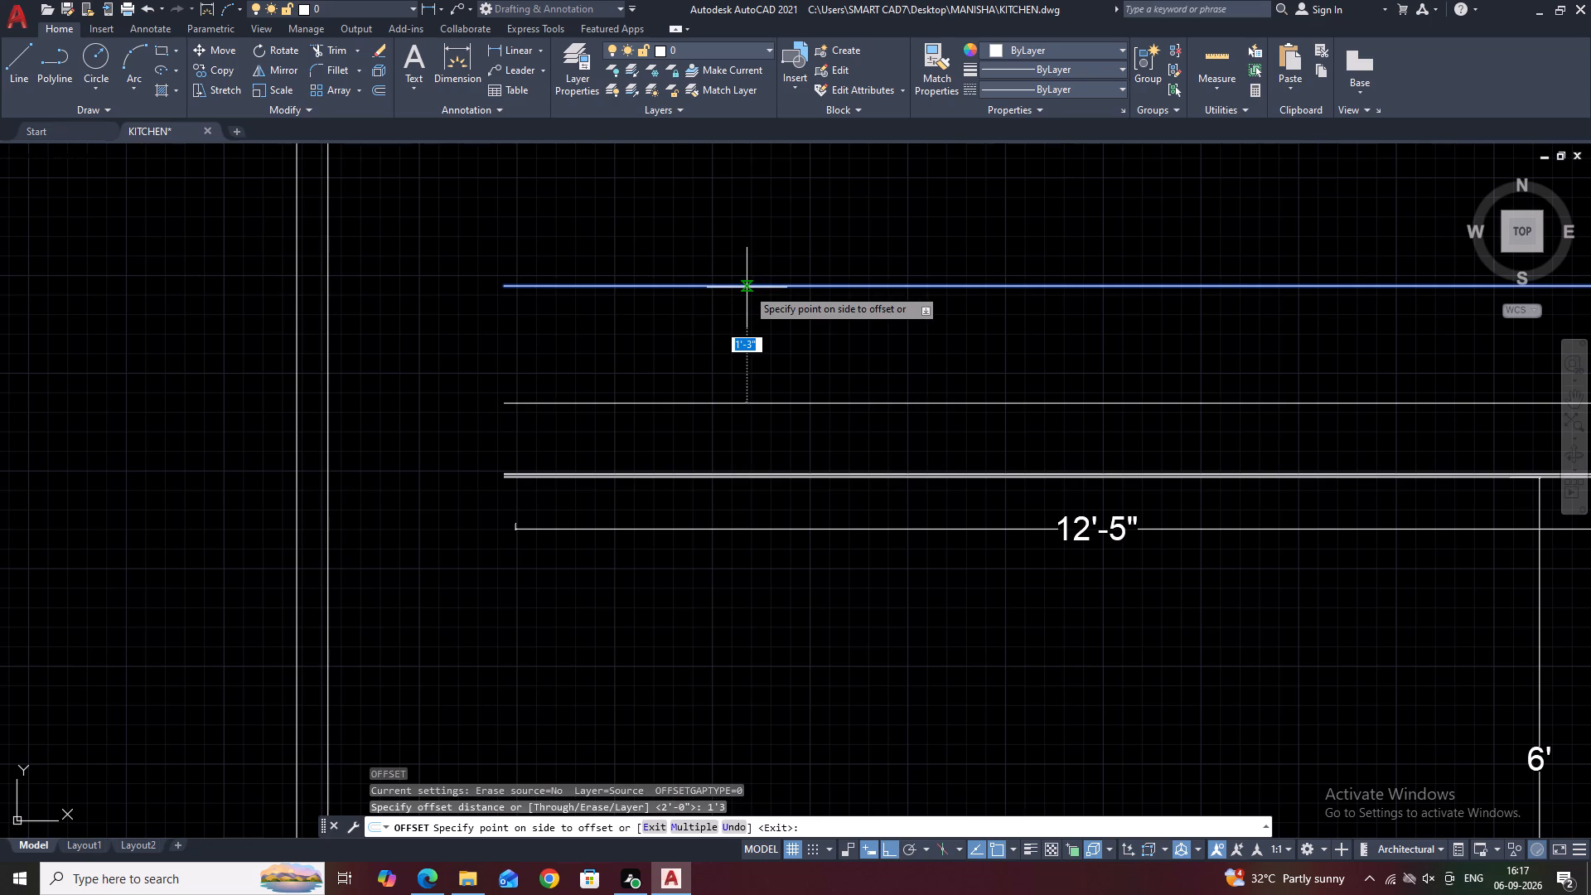
click(742, 317)
scroll(585, 376, down, 1)
middle_drag(725, 338, 670, 351)
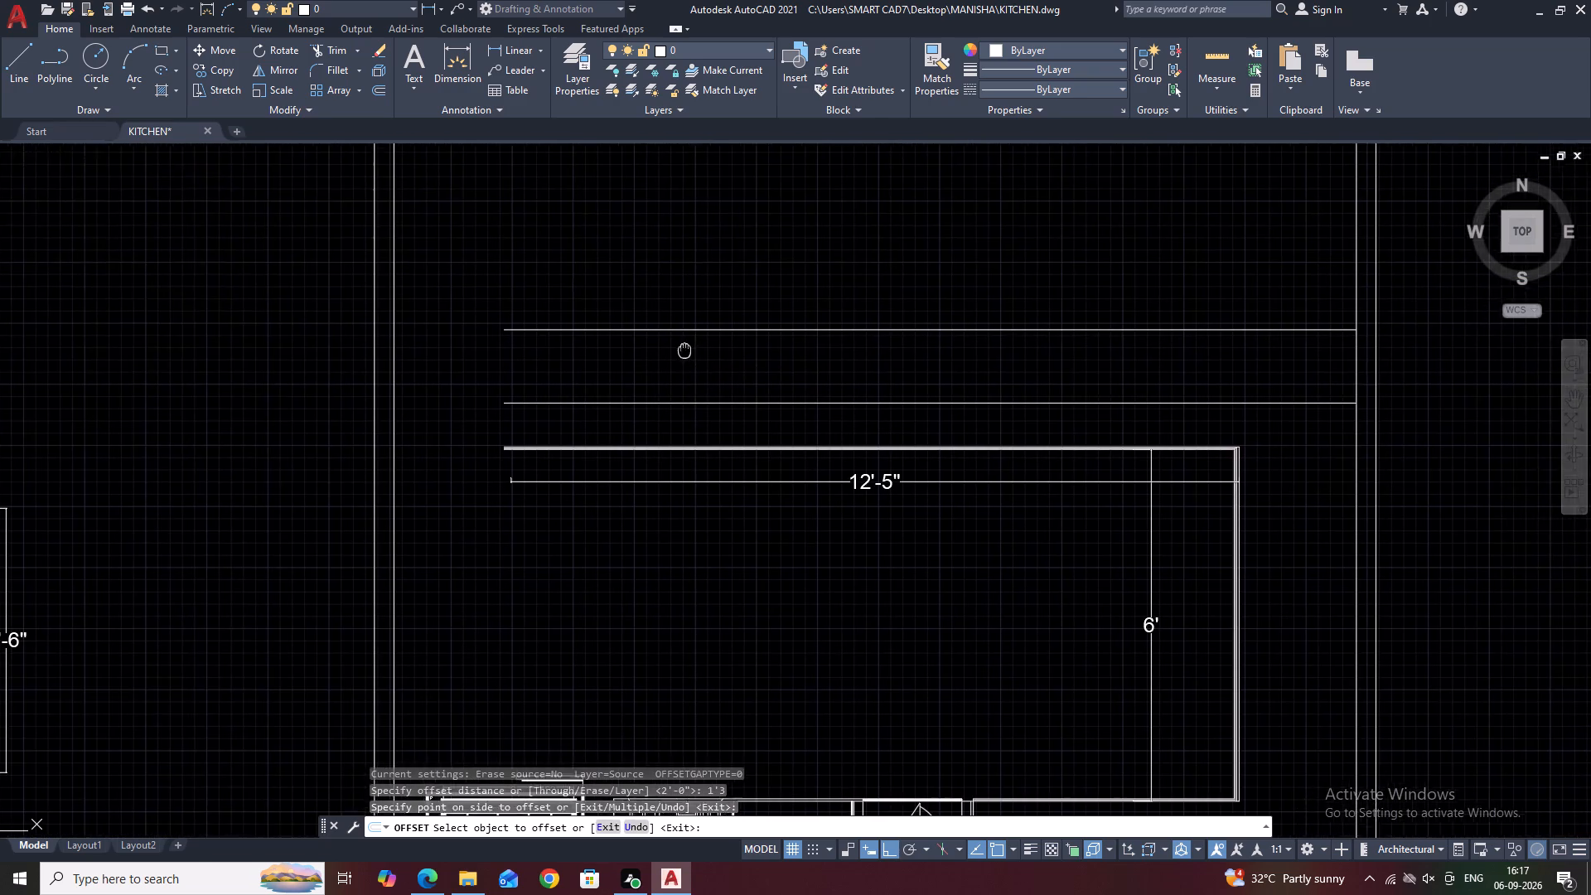
middle_drag(670, 351, 657, 351)
text(L)
key(space)
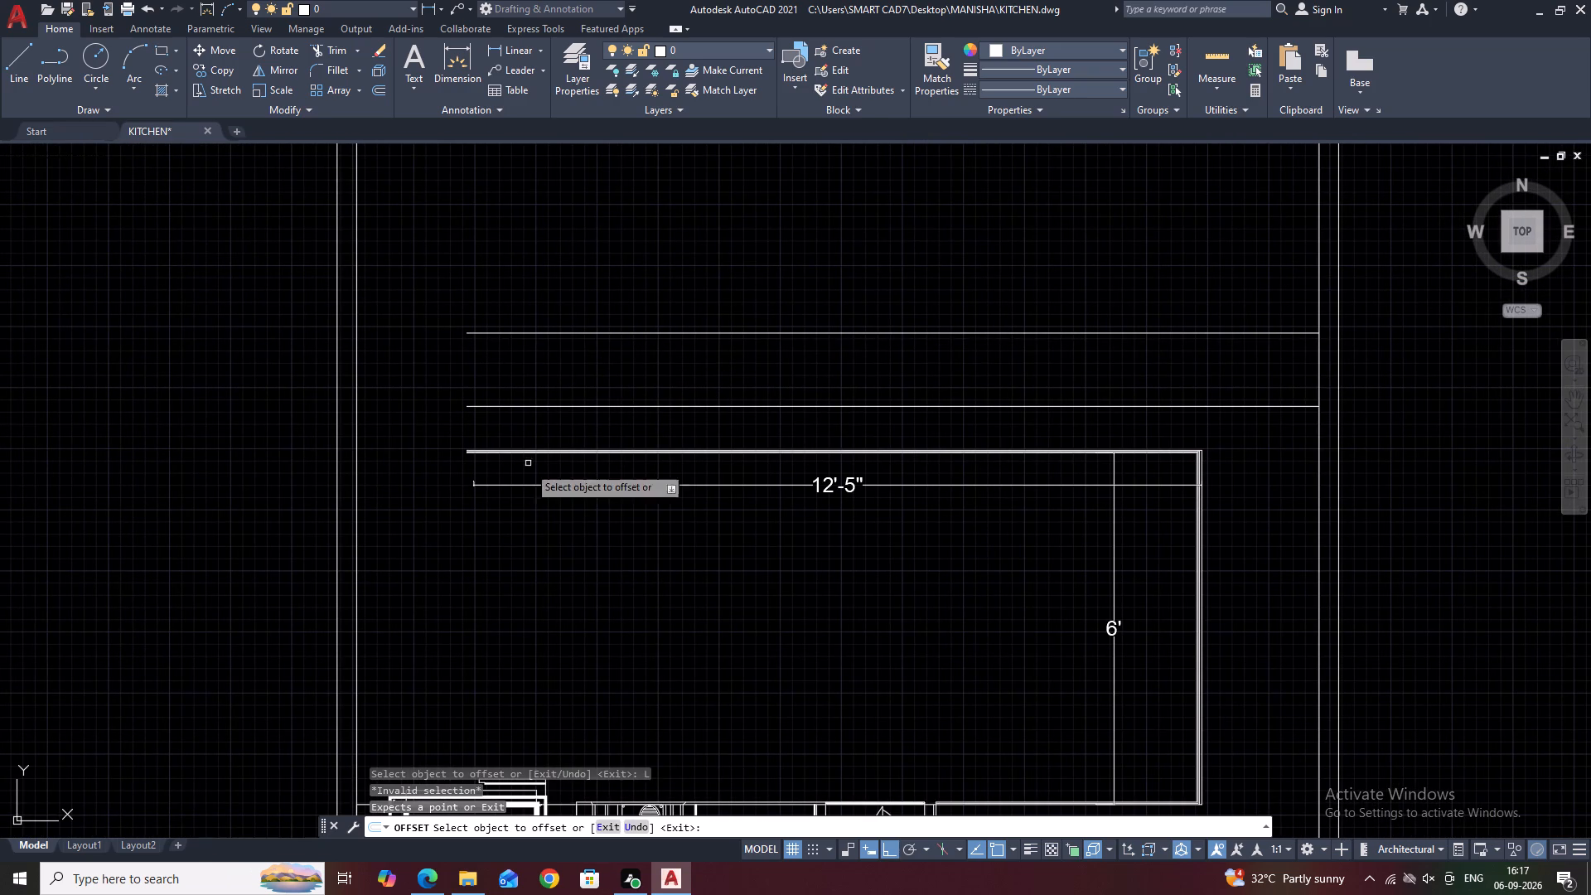
key(Escape)
Draw a vertical line from the west end of the 12'-5" dimension line up to the topmost horizontal line.
text(L)
key(space)
scroll(477, 484, up, 2)
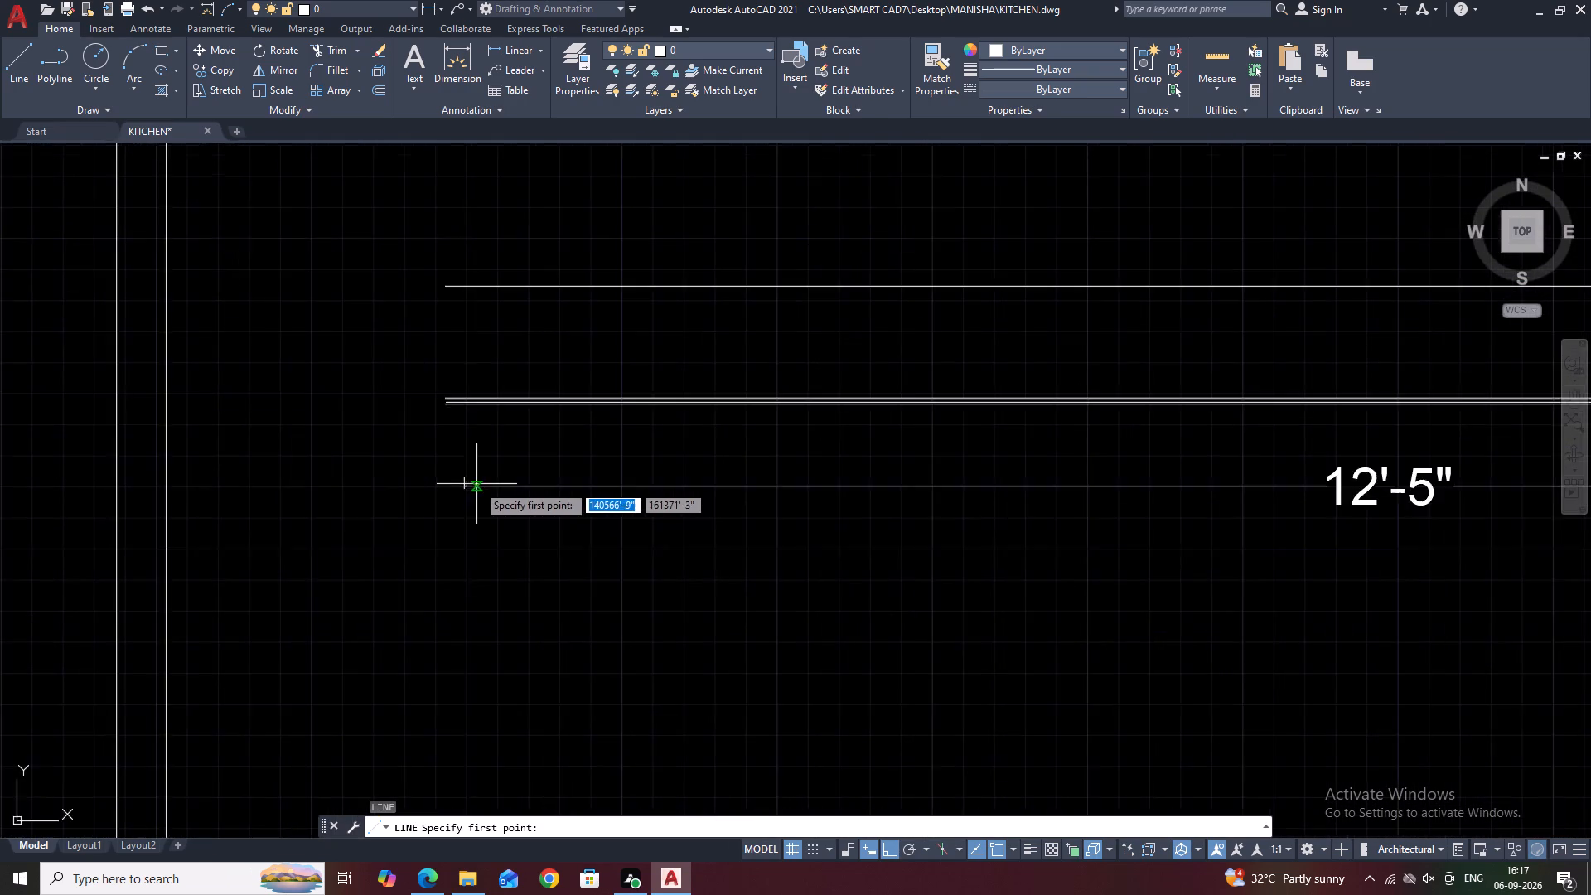
scroll(476, 484, up, 4)
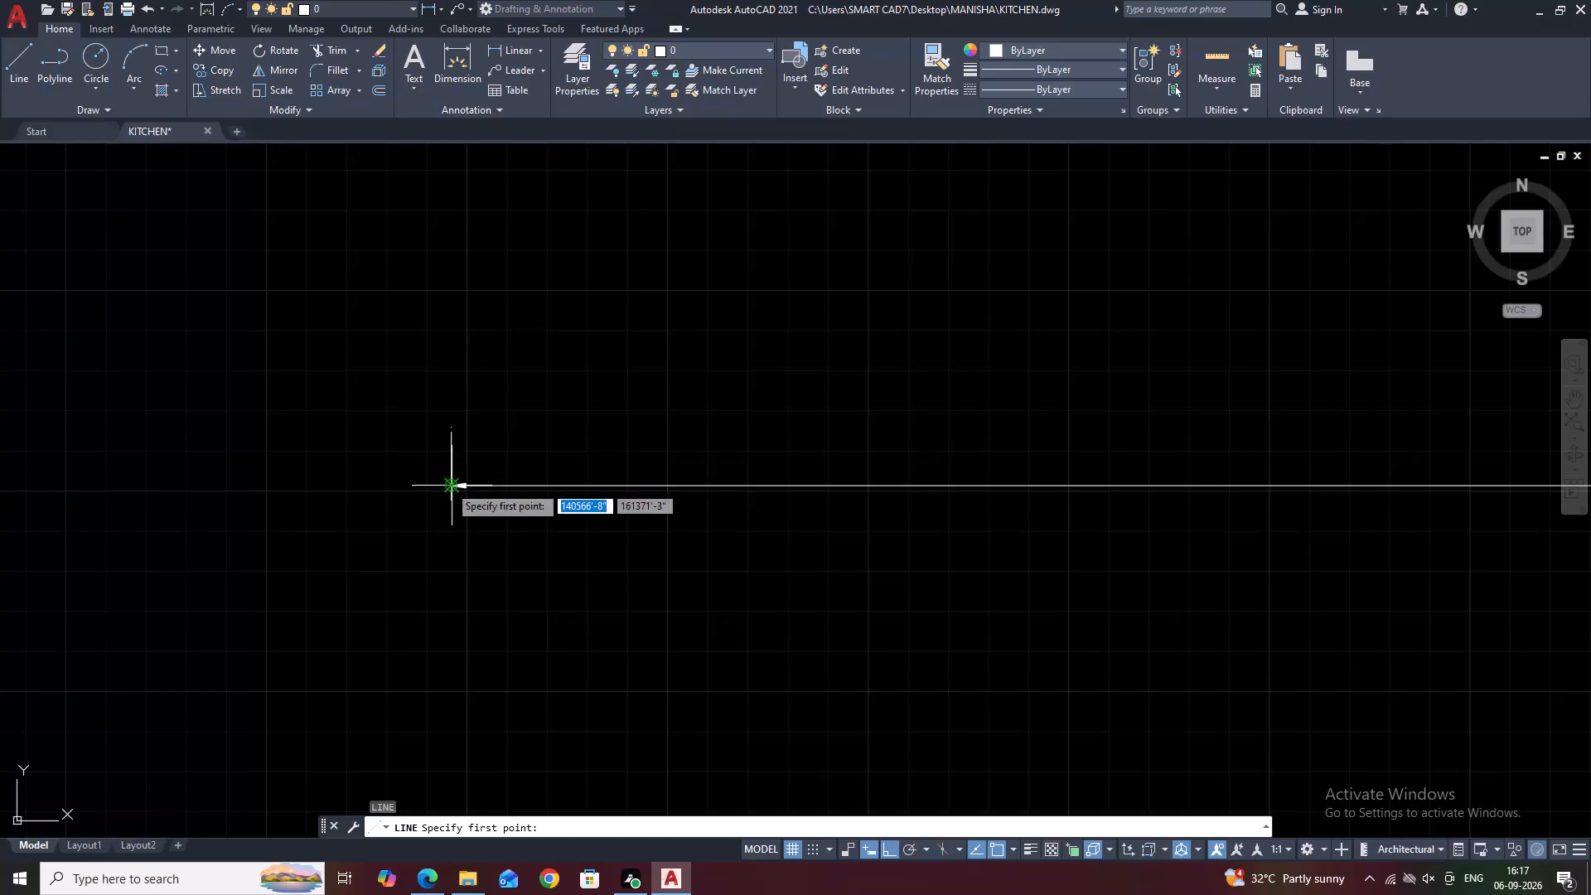
click(448, 485)
scroll(441, 235, down, 3)
middle_drag(480, 123, 530, 540)
scroll(530, 541, down, 2)
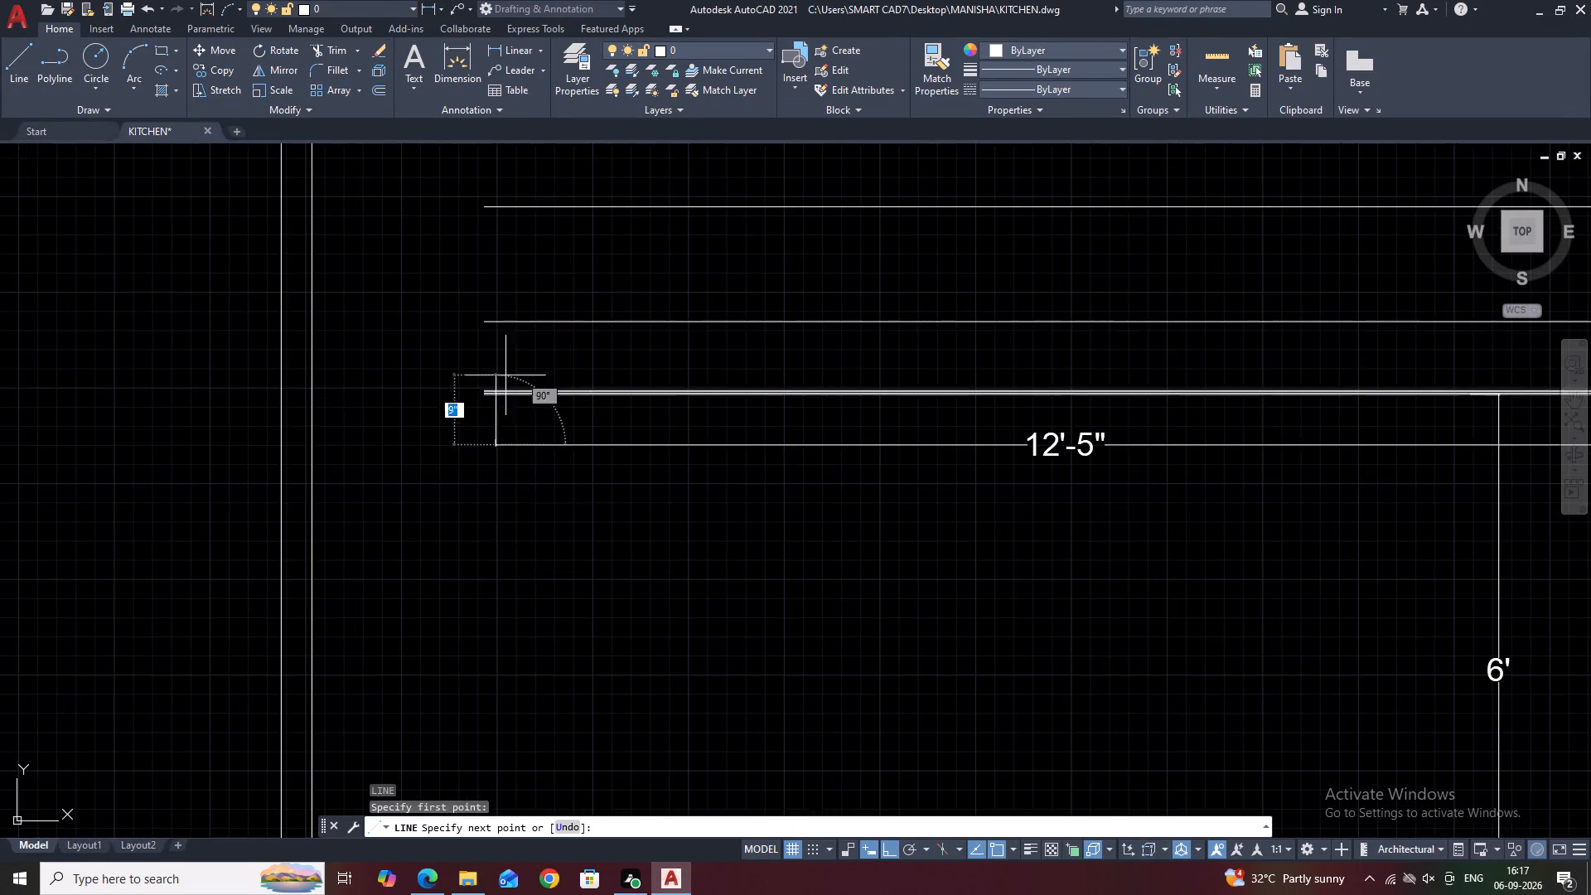
middle_drag(508, 370, 506, 462)
scroll(493, 331, up, 3)
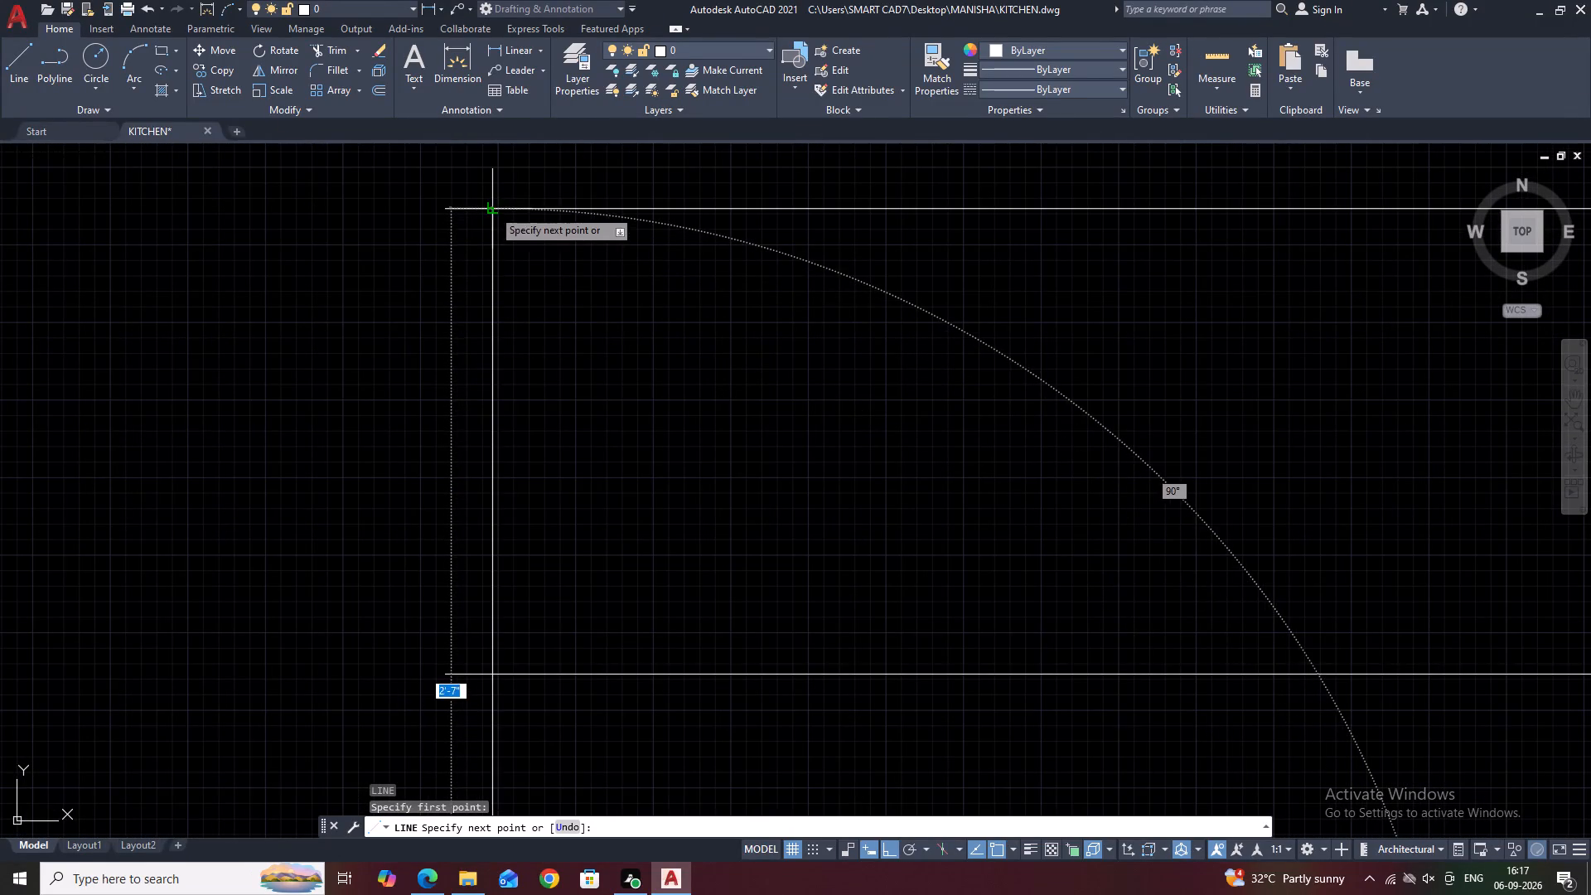
click(492, 209)
key(Escape)
Trim the short ends of all the horizontal lines that project west of the new vertical line.
scroll(498, 243, down, 3)
middle_drag(592, 364, 724, 346)
text(TR)
key(space)
scroll(611, 205, up, 2)
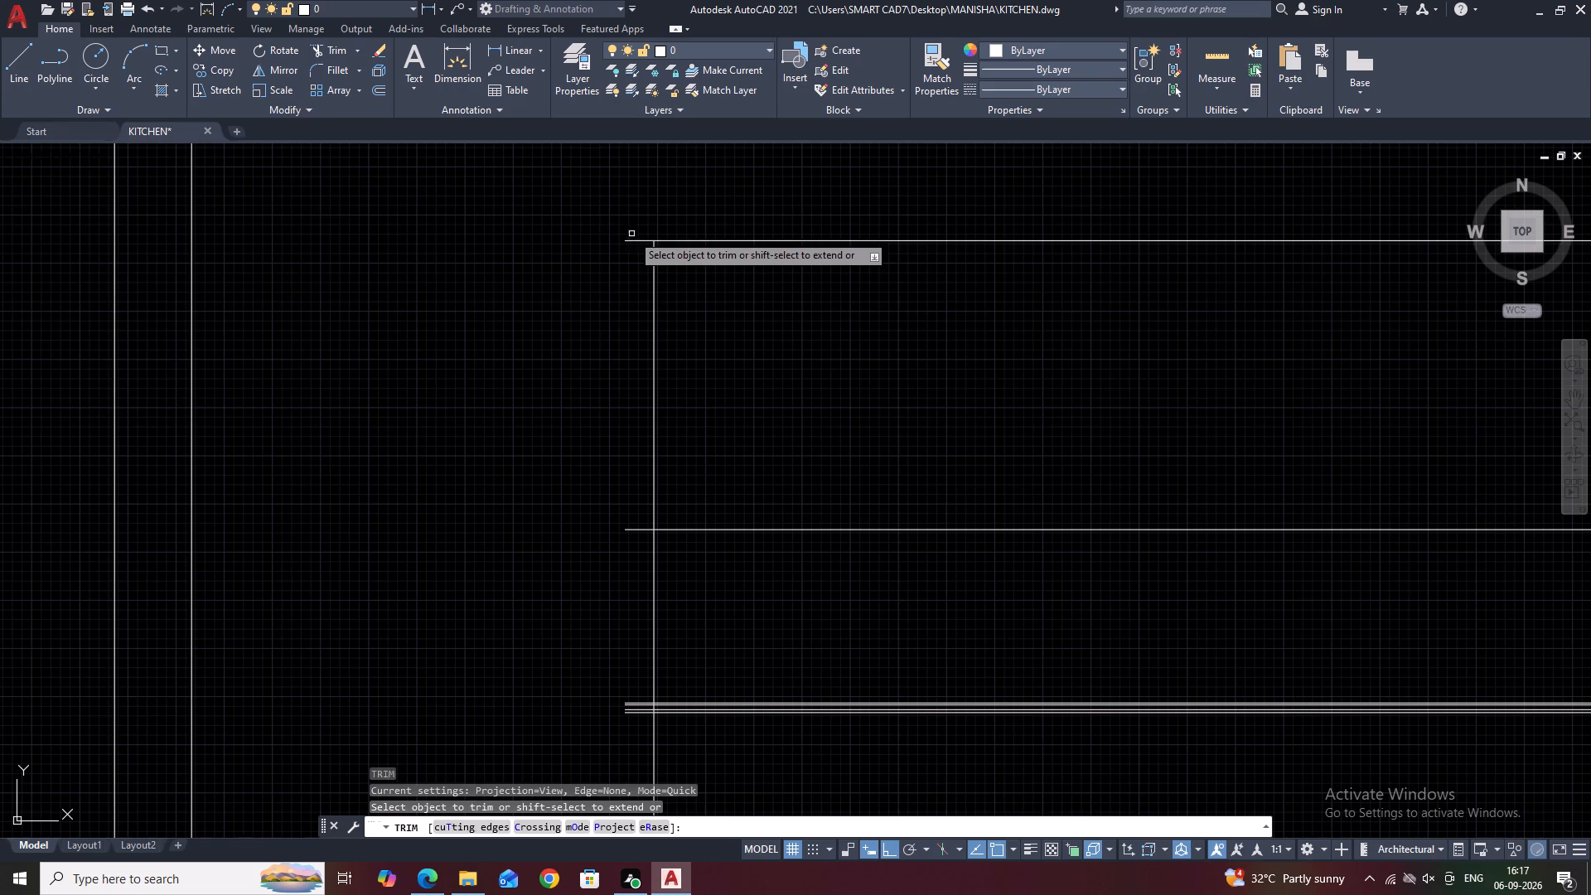
click(632, 231)
scroll(614, 304, down, 1)
click(632, 571)
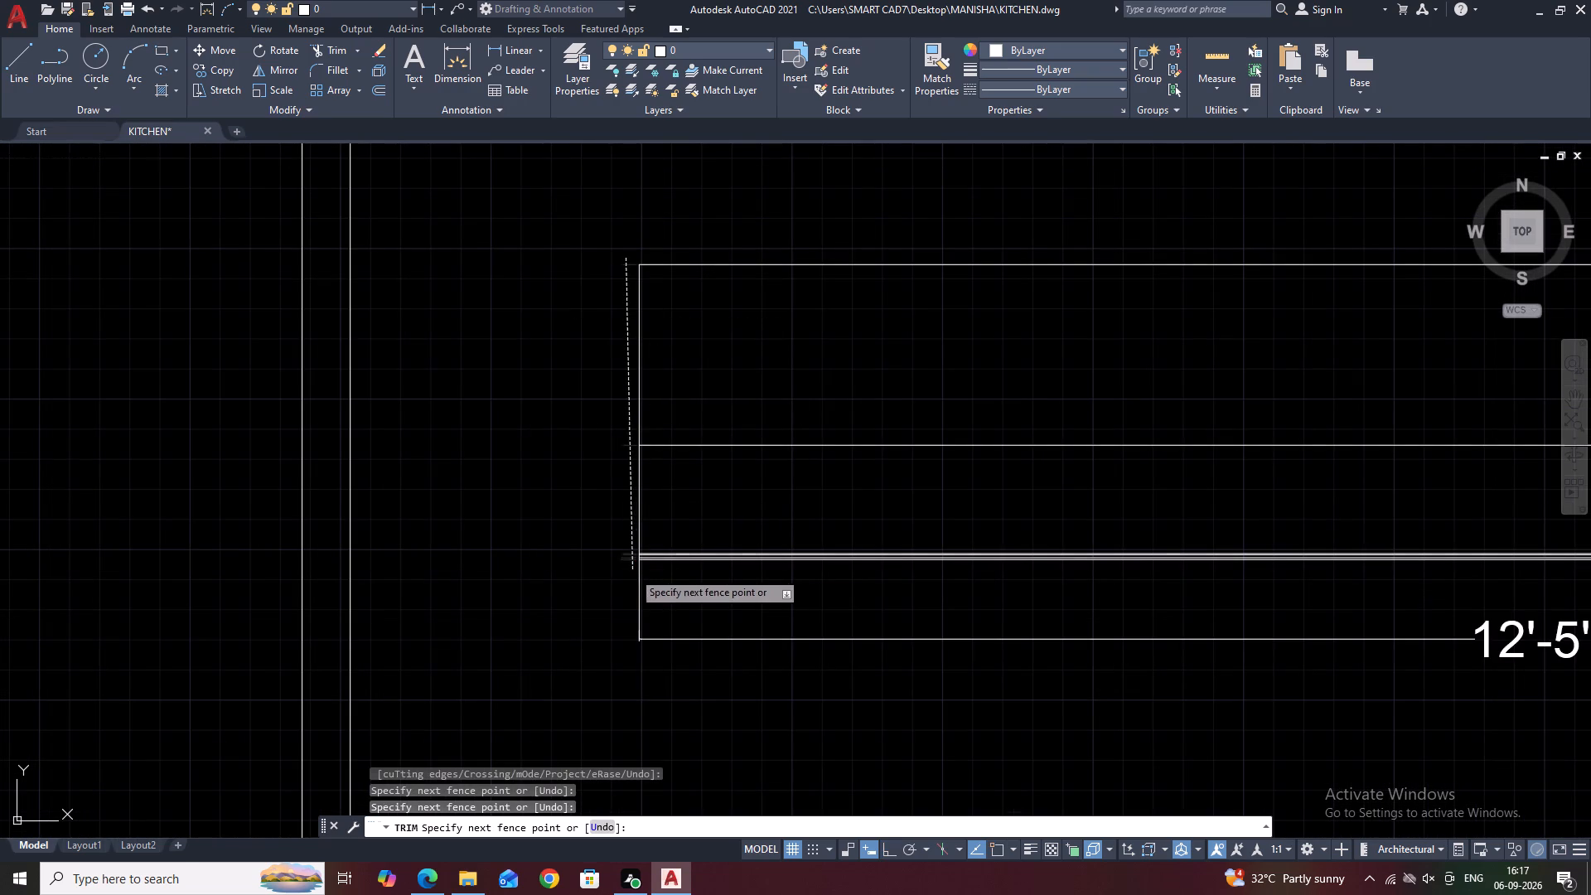
key(Escape)
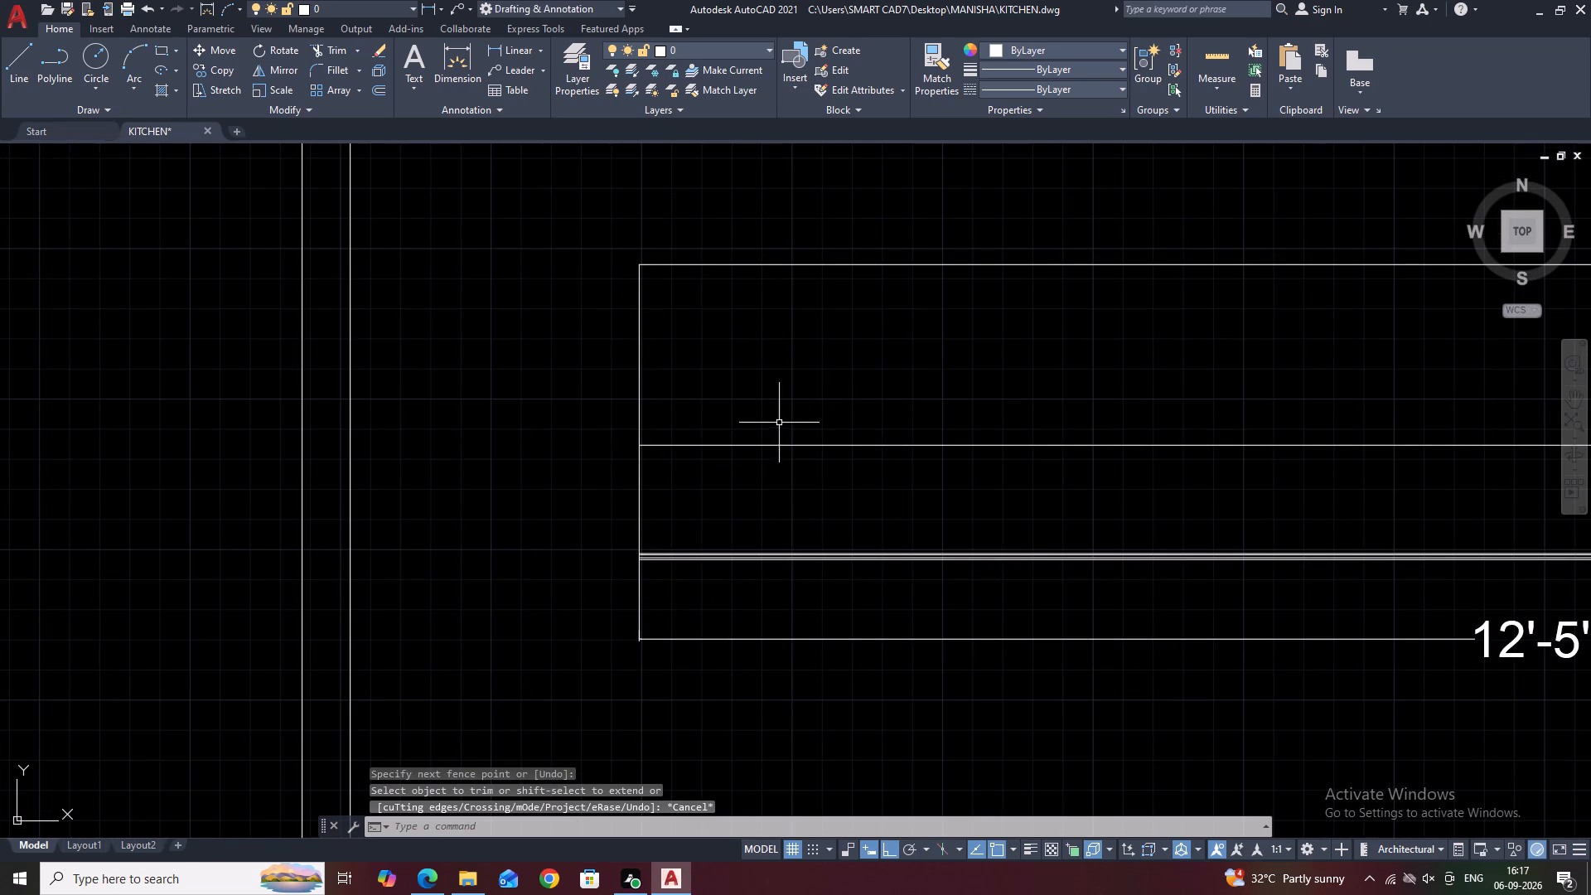
Offset the vertical end line 2'-6.8" east, into the counter area.
middle_drag(786, 418, 673, 418)
scroll(644, 425, down, 1)
click(623, 378)
click(476, 351)
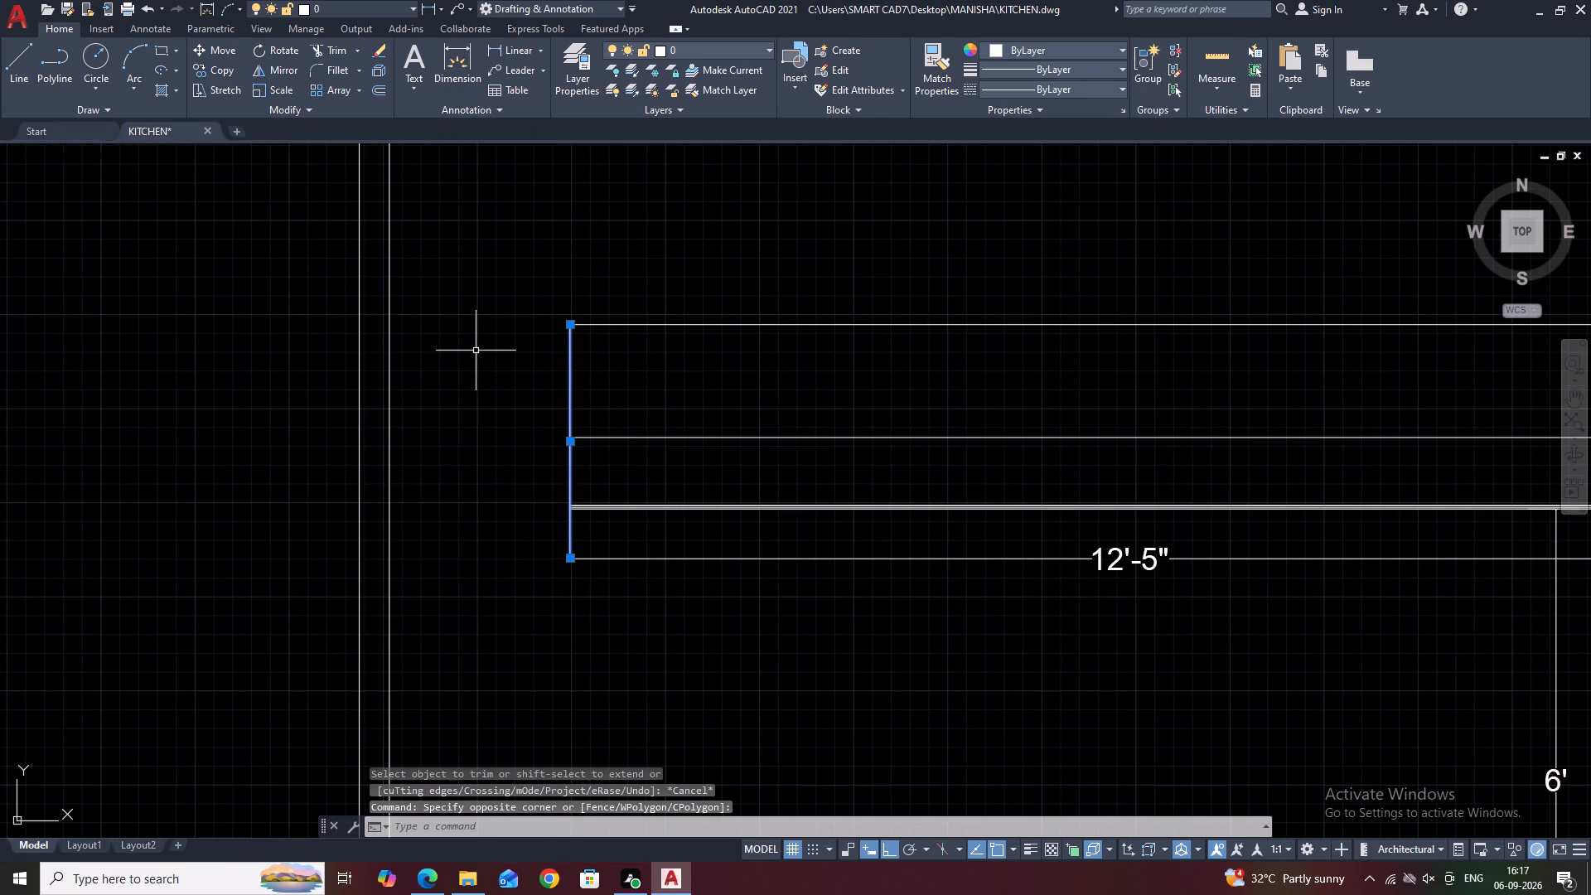
text(O)
key(space)
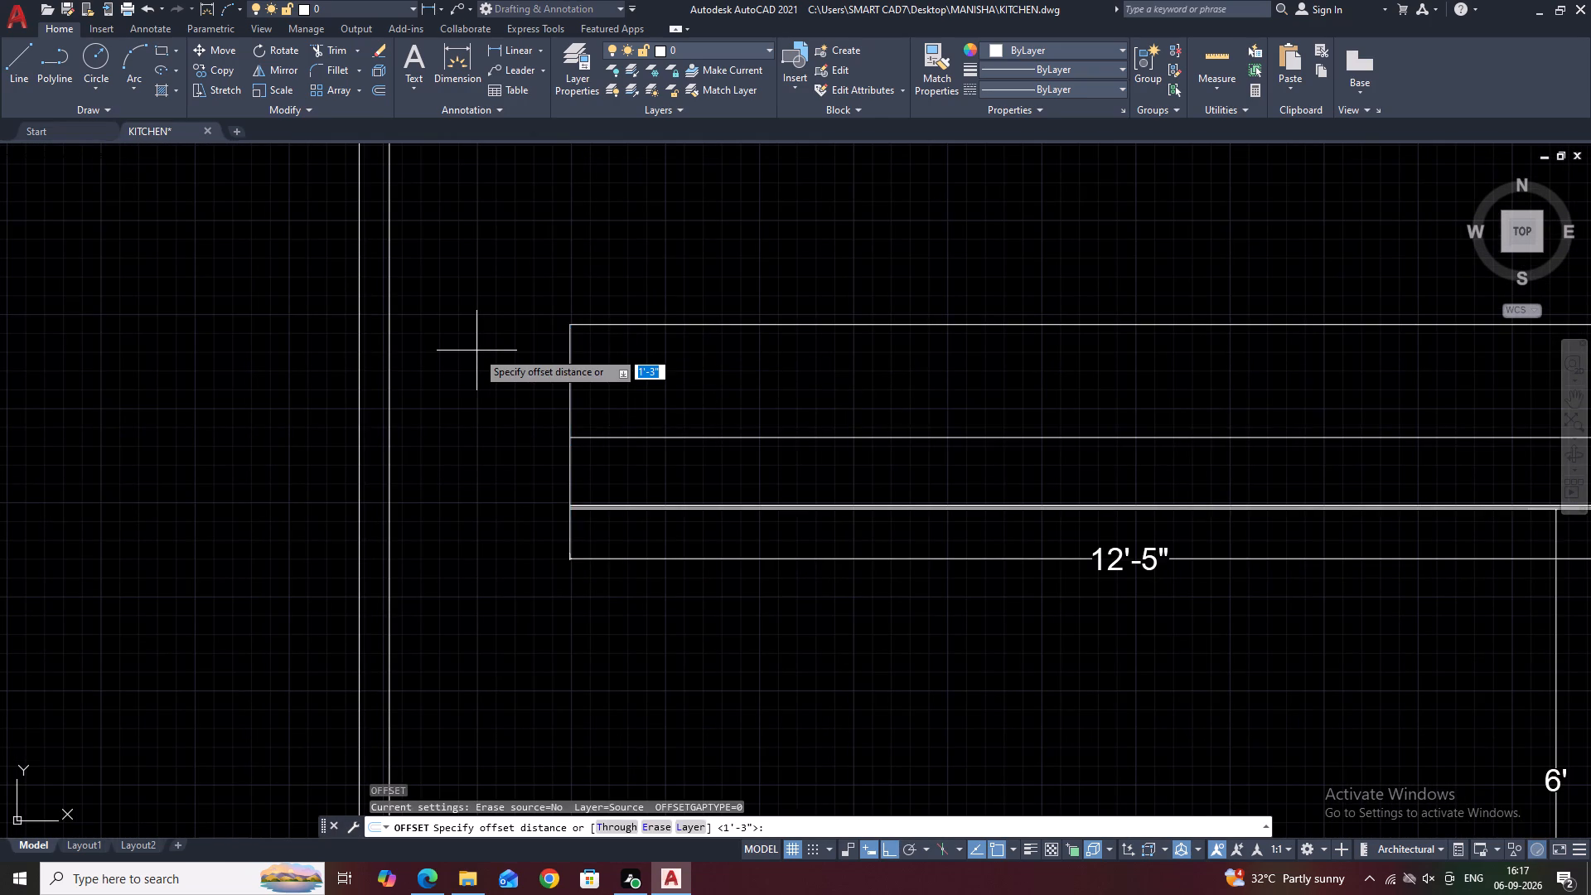
key(2)
key(apostrophe)
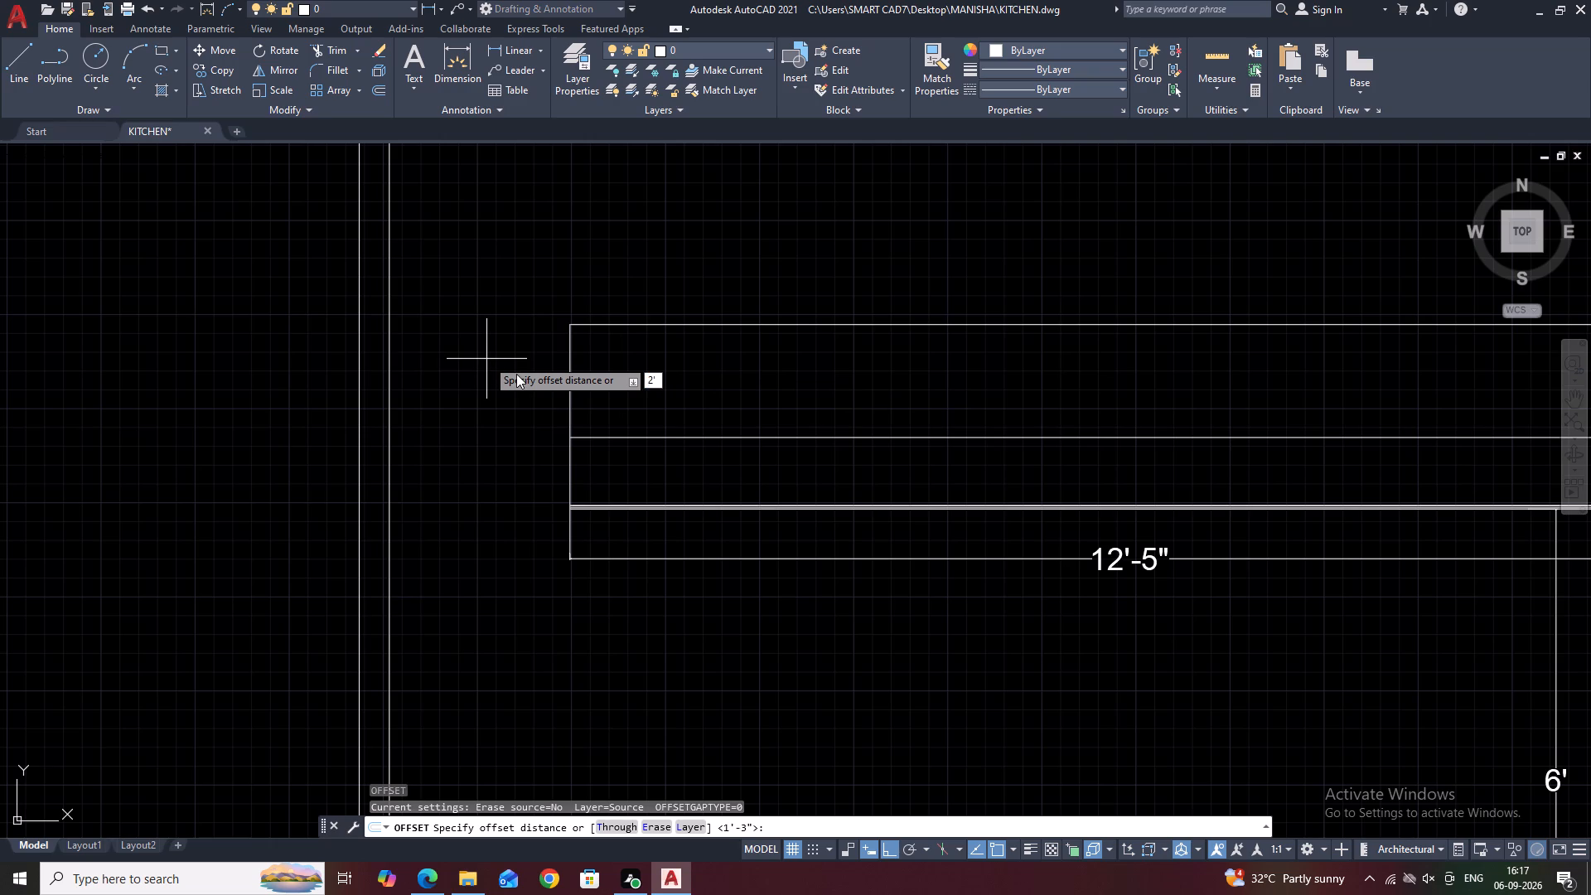
text(6.8)
key(Return)
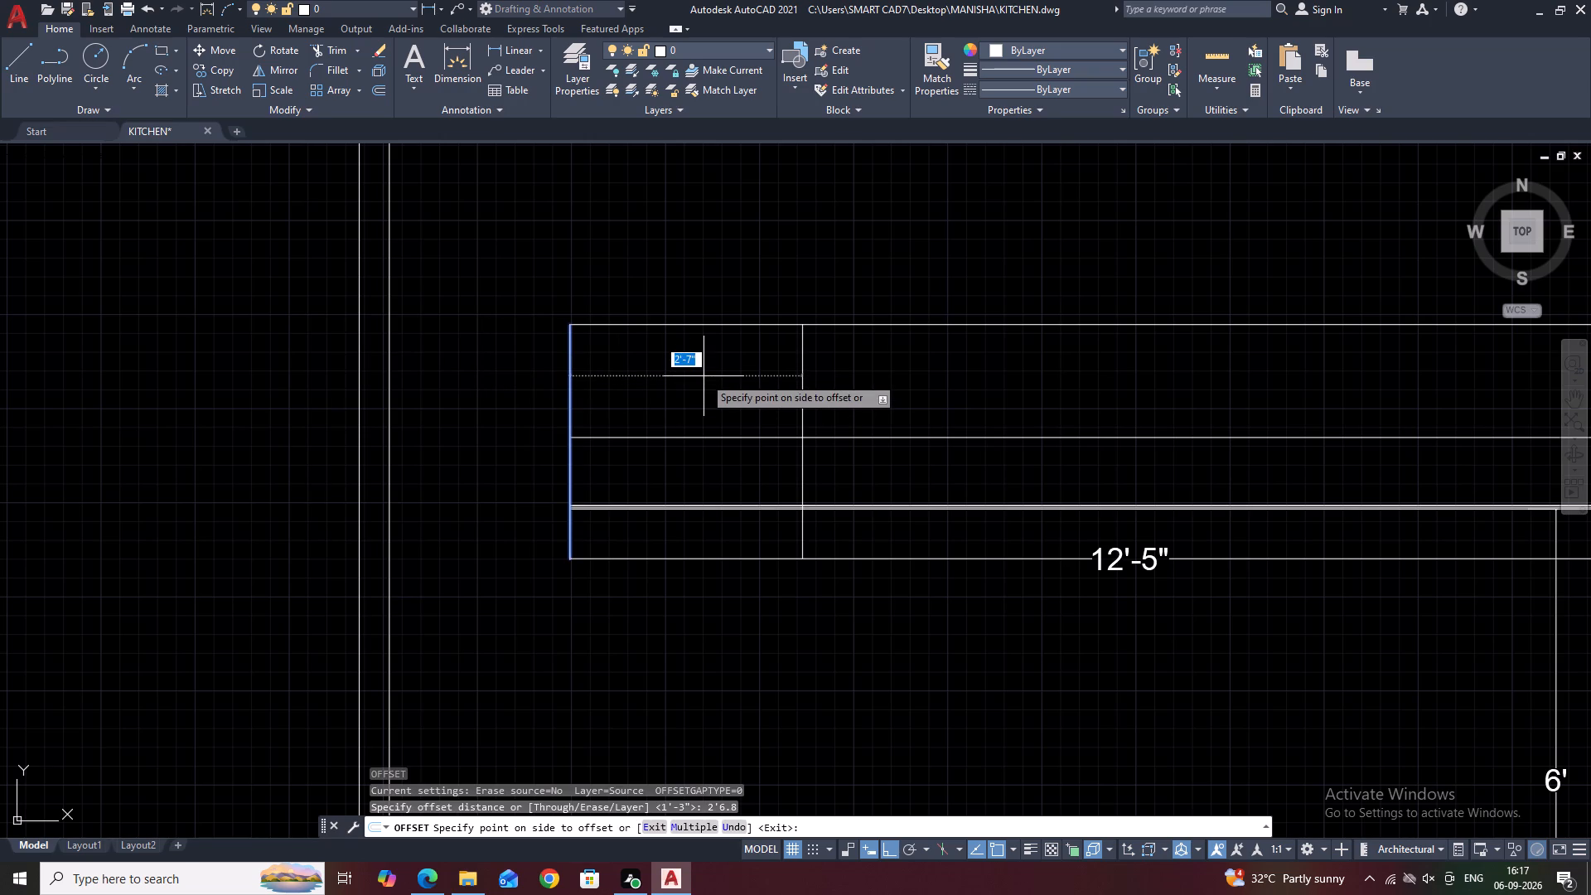
click(704, 376)
key(Escape)
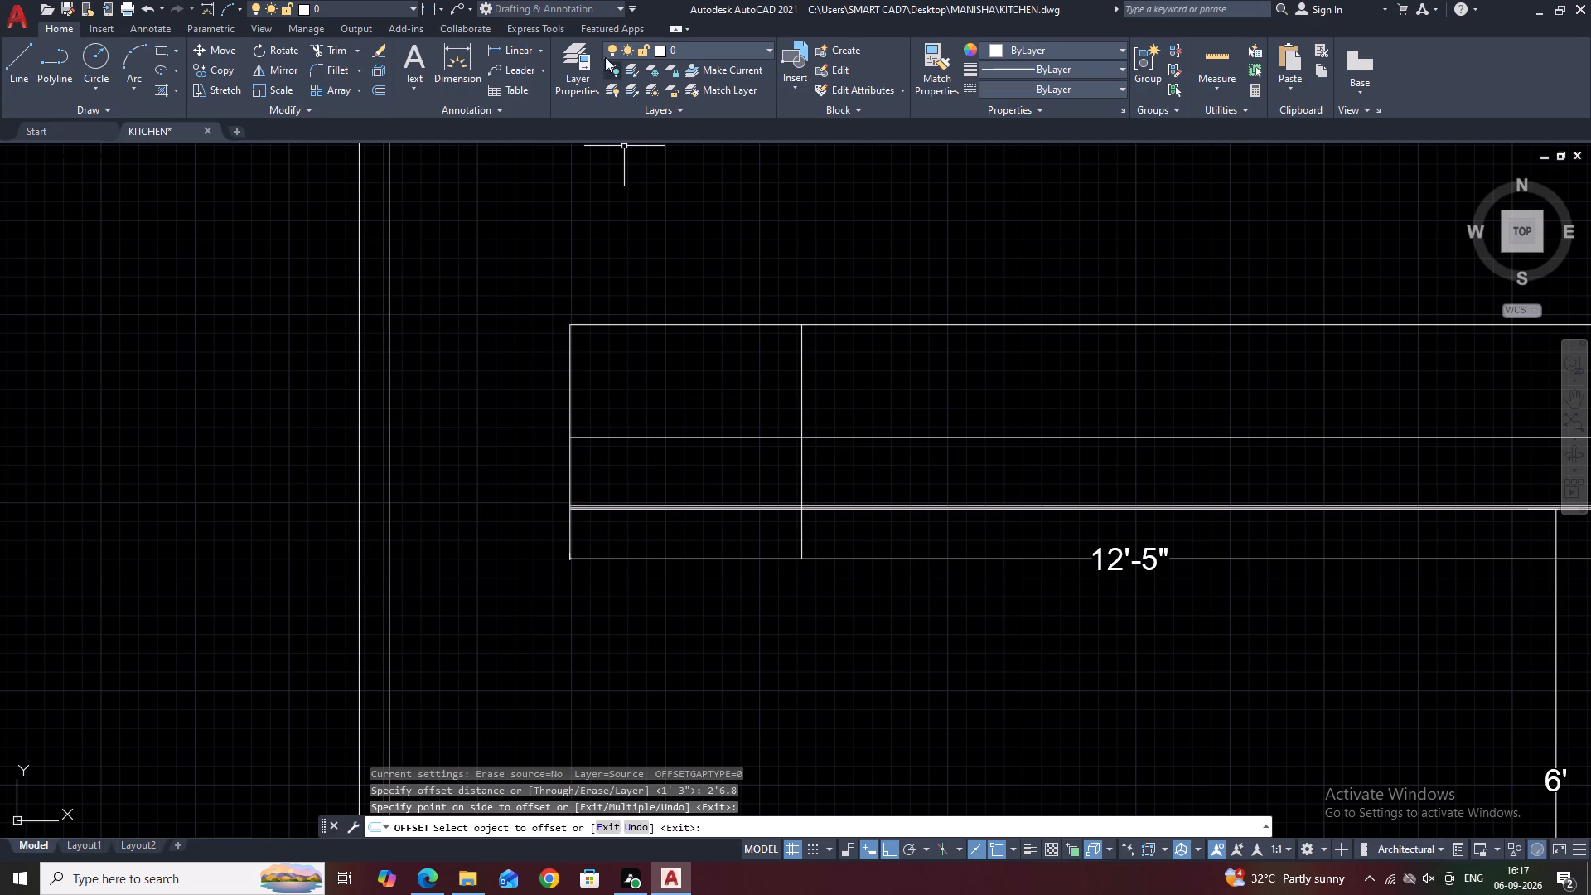
Add a horizontal linear dimension between the two vertical lines, placed just above the middle horizontal line.
click(530, 51)
click(568, 440)
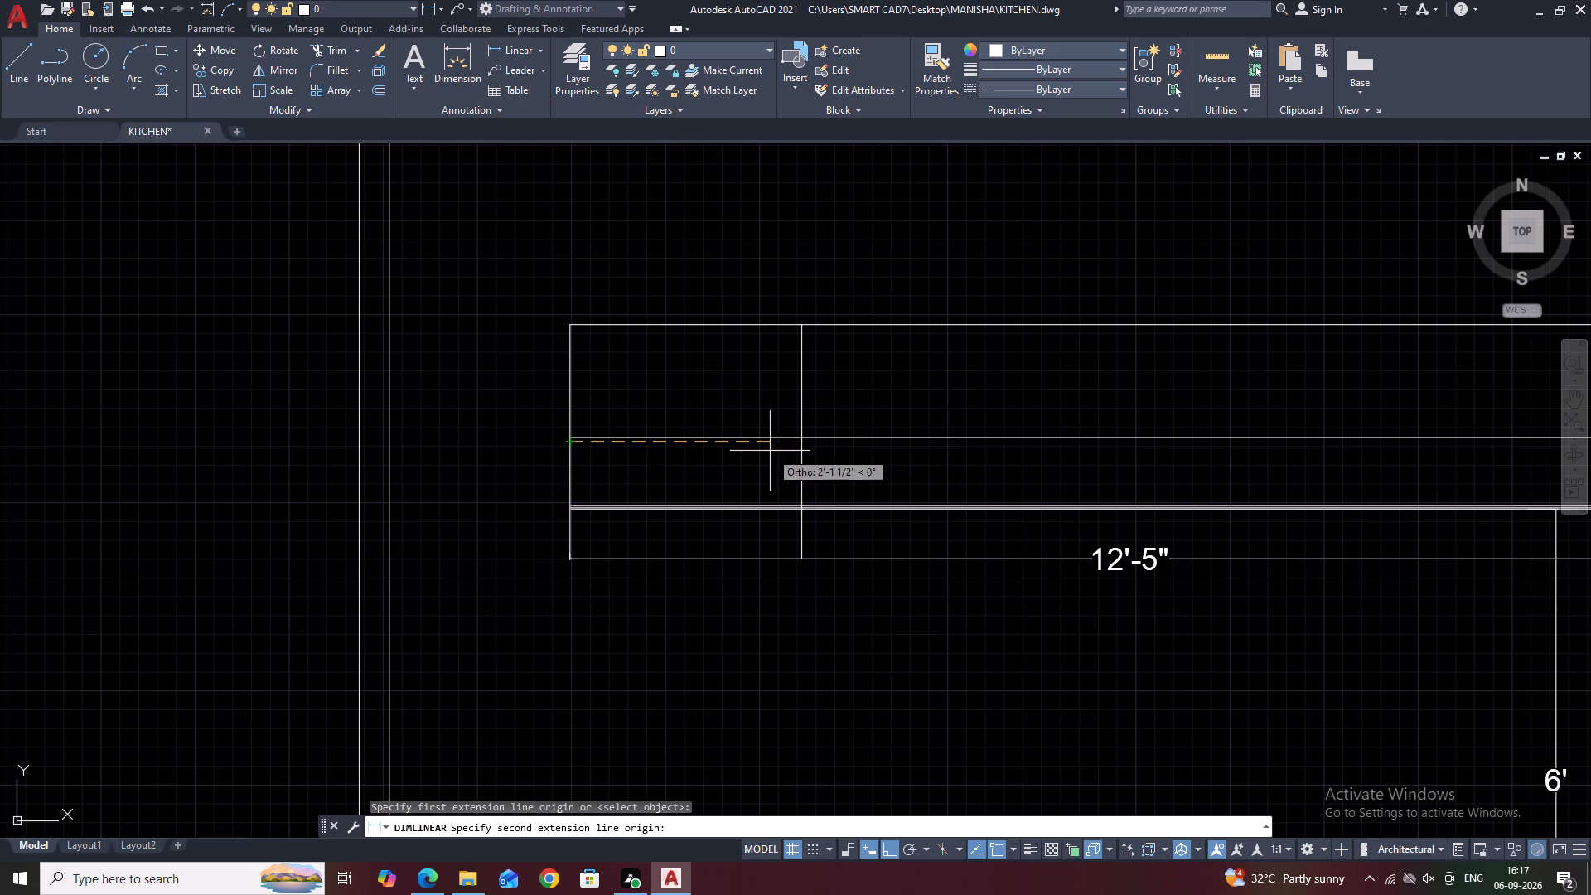
click(800, 446)
scroll(785, 446, up, 1)
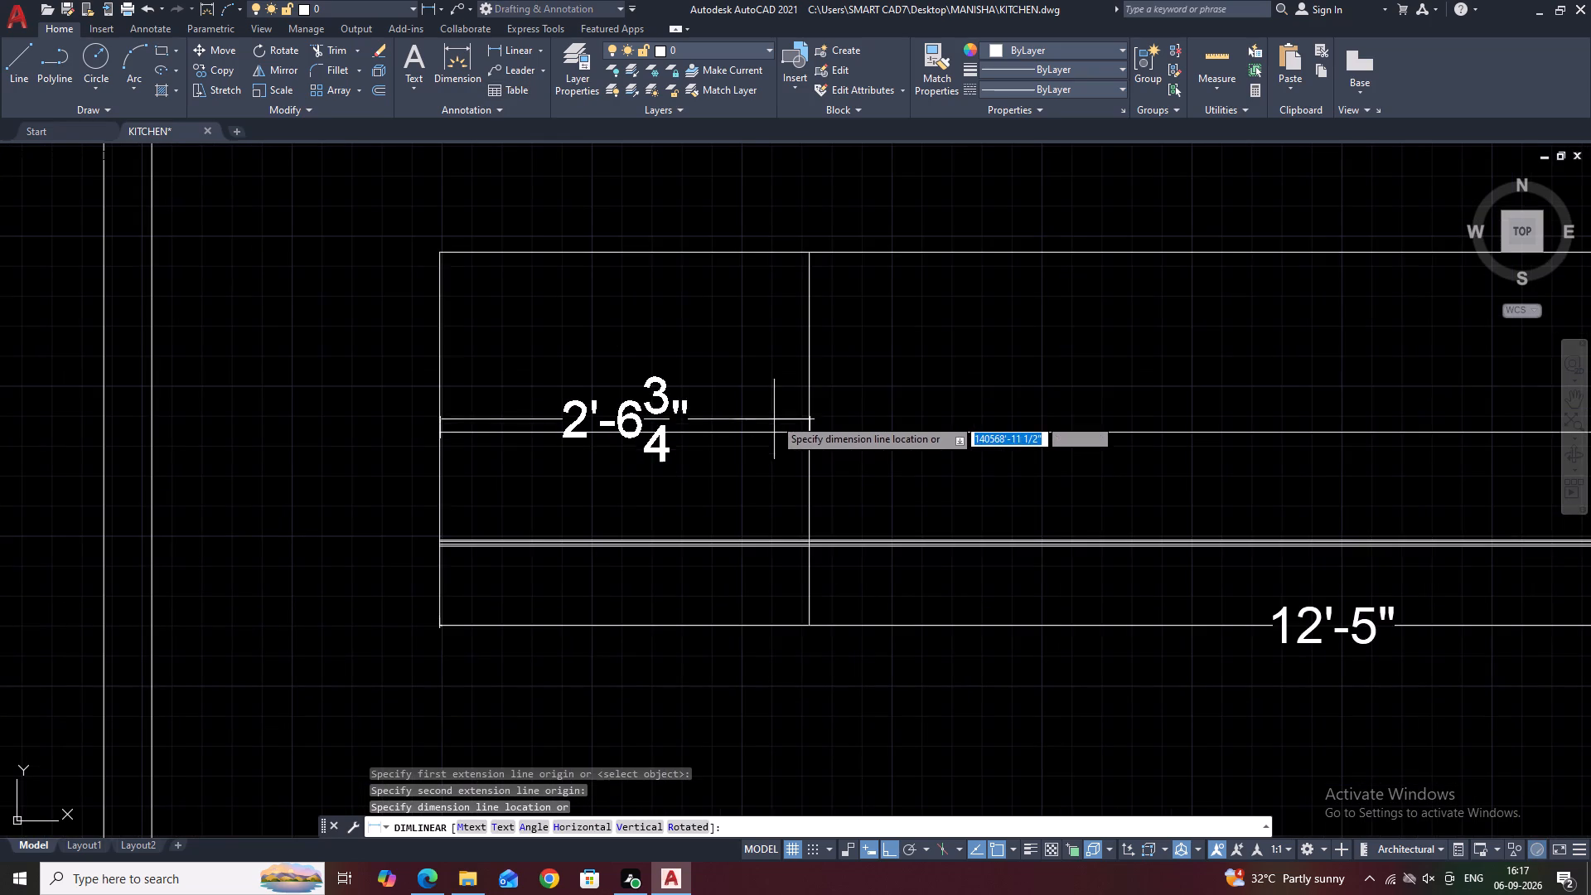
click(769, 391)
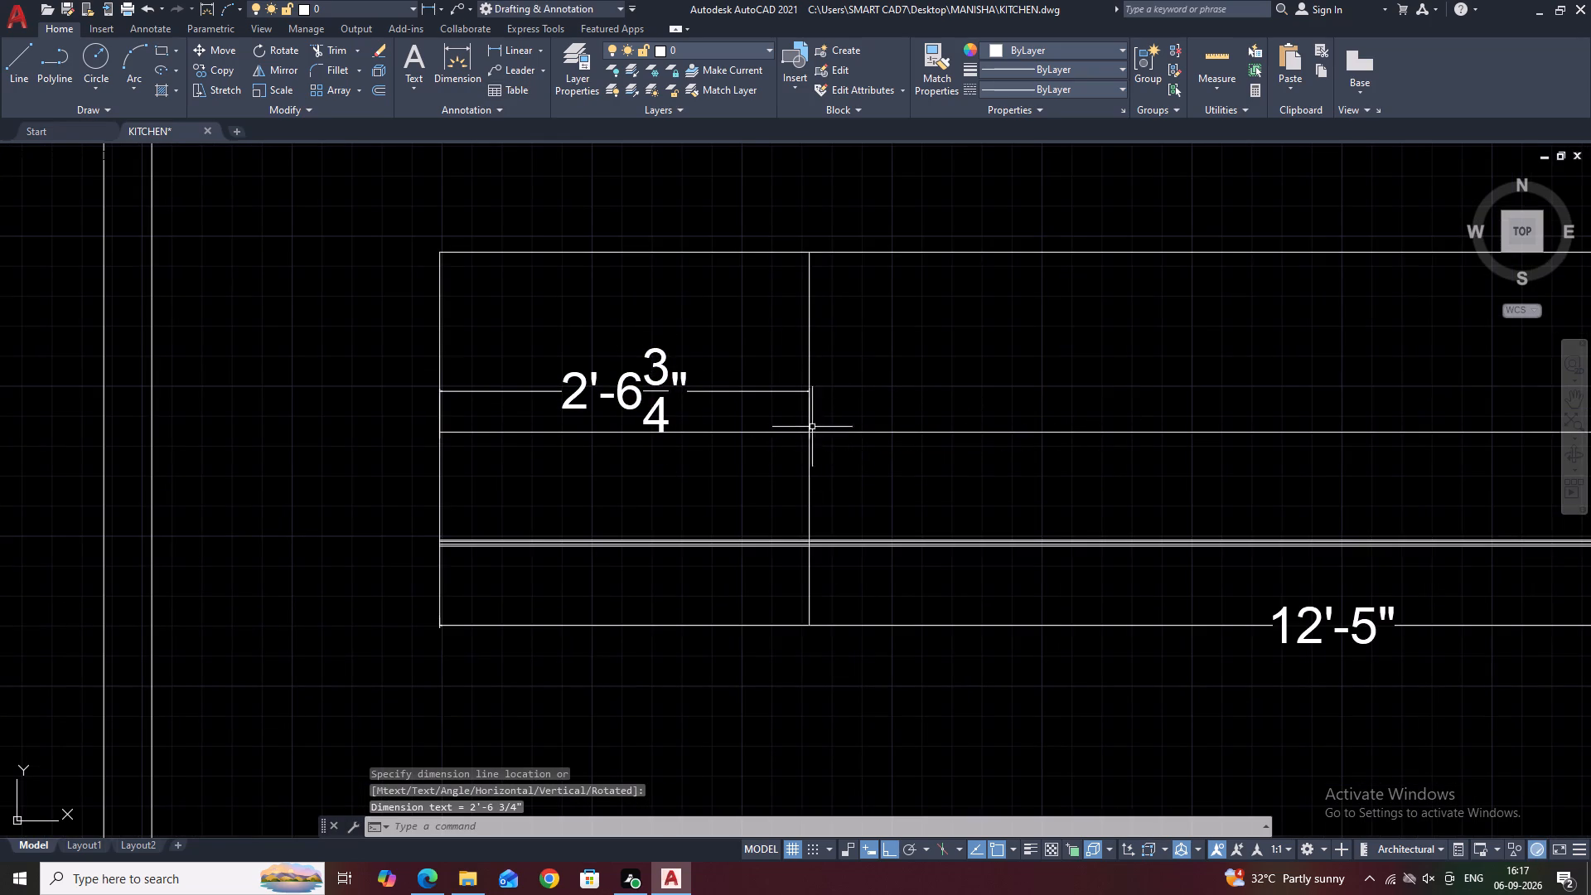
Stretch the new dimension's east extension point about 1 1/2" west, and 1" back east, giving 2'-6 1/4".
scroll(807, 415, up, 2)
click(795, 340)
click(765, 397)
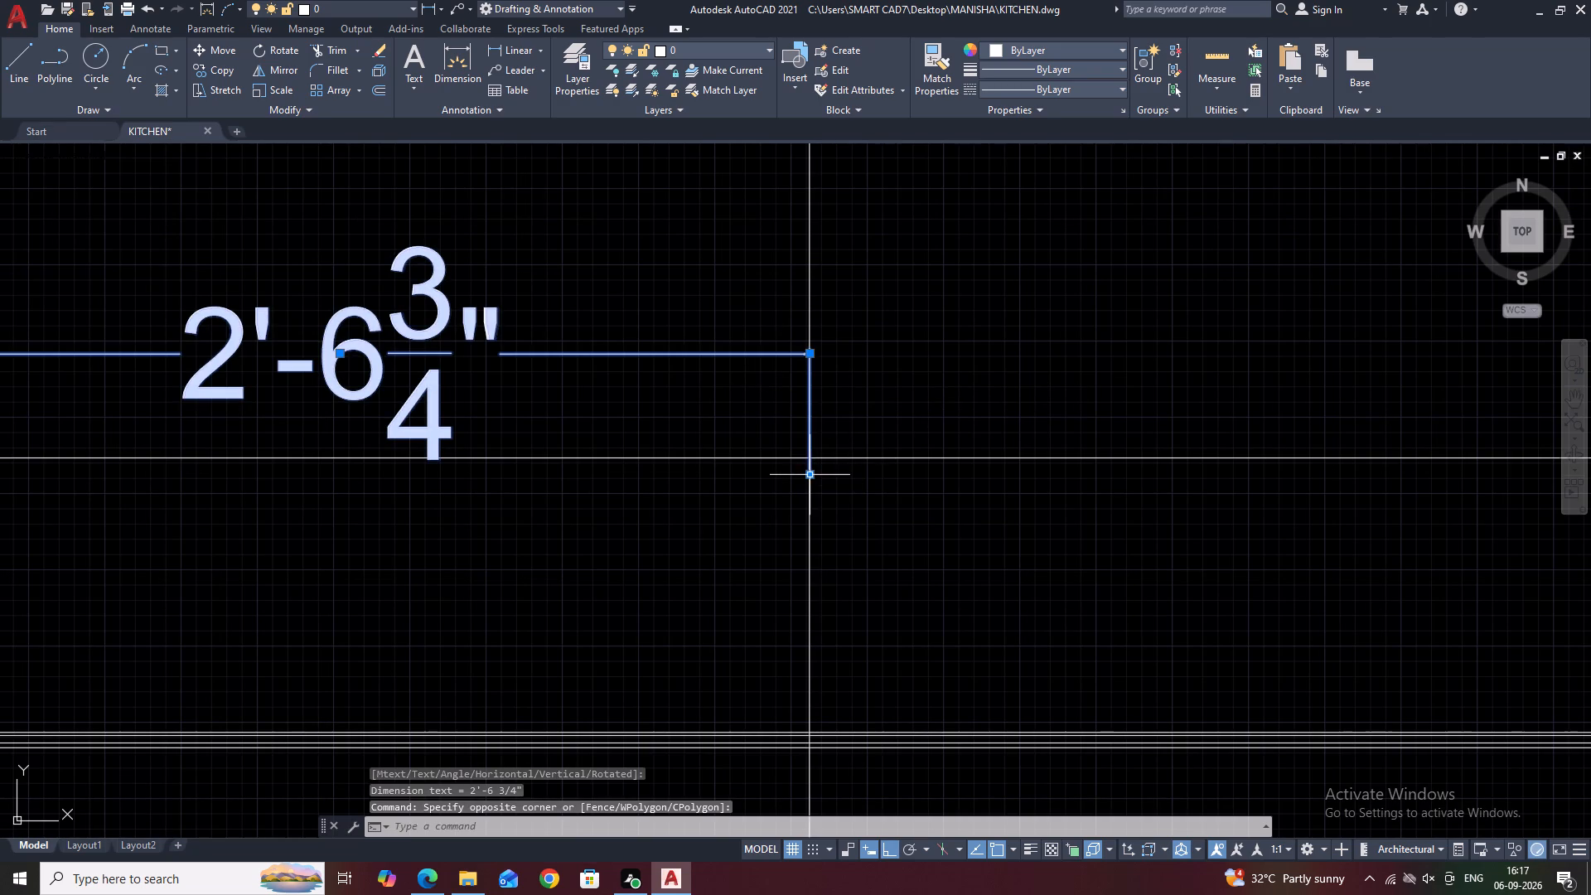
click(807, 476)
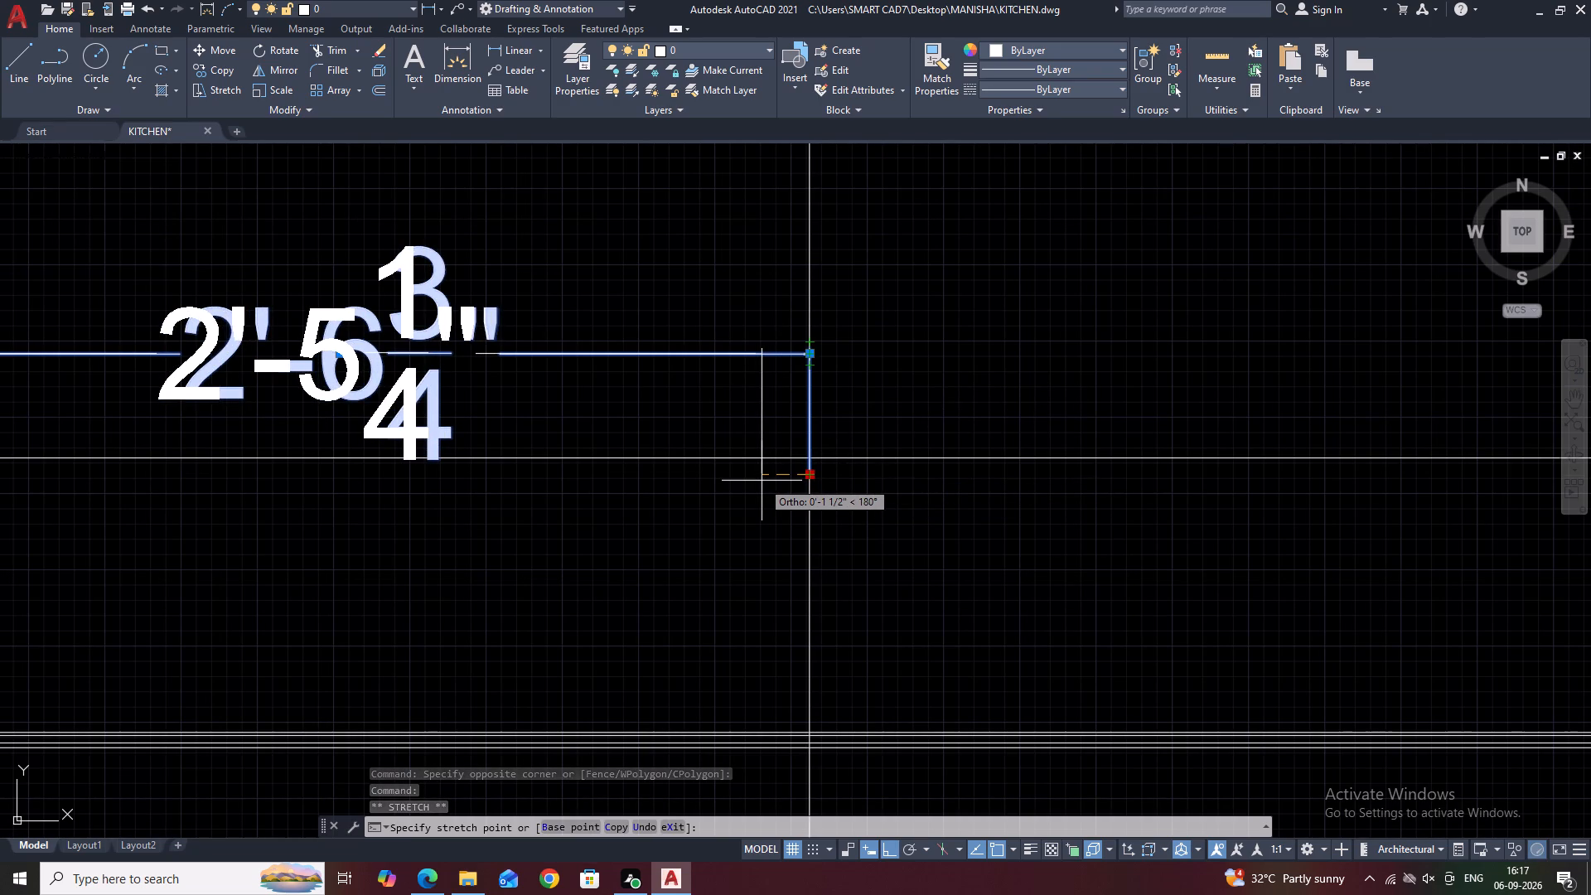
click(762, 481)
scroll(762, 481, up, 2)
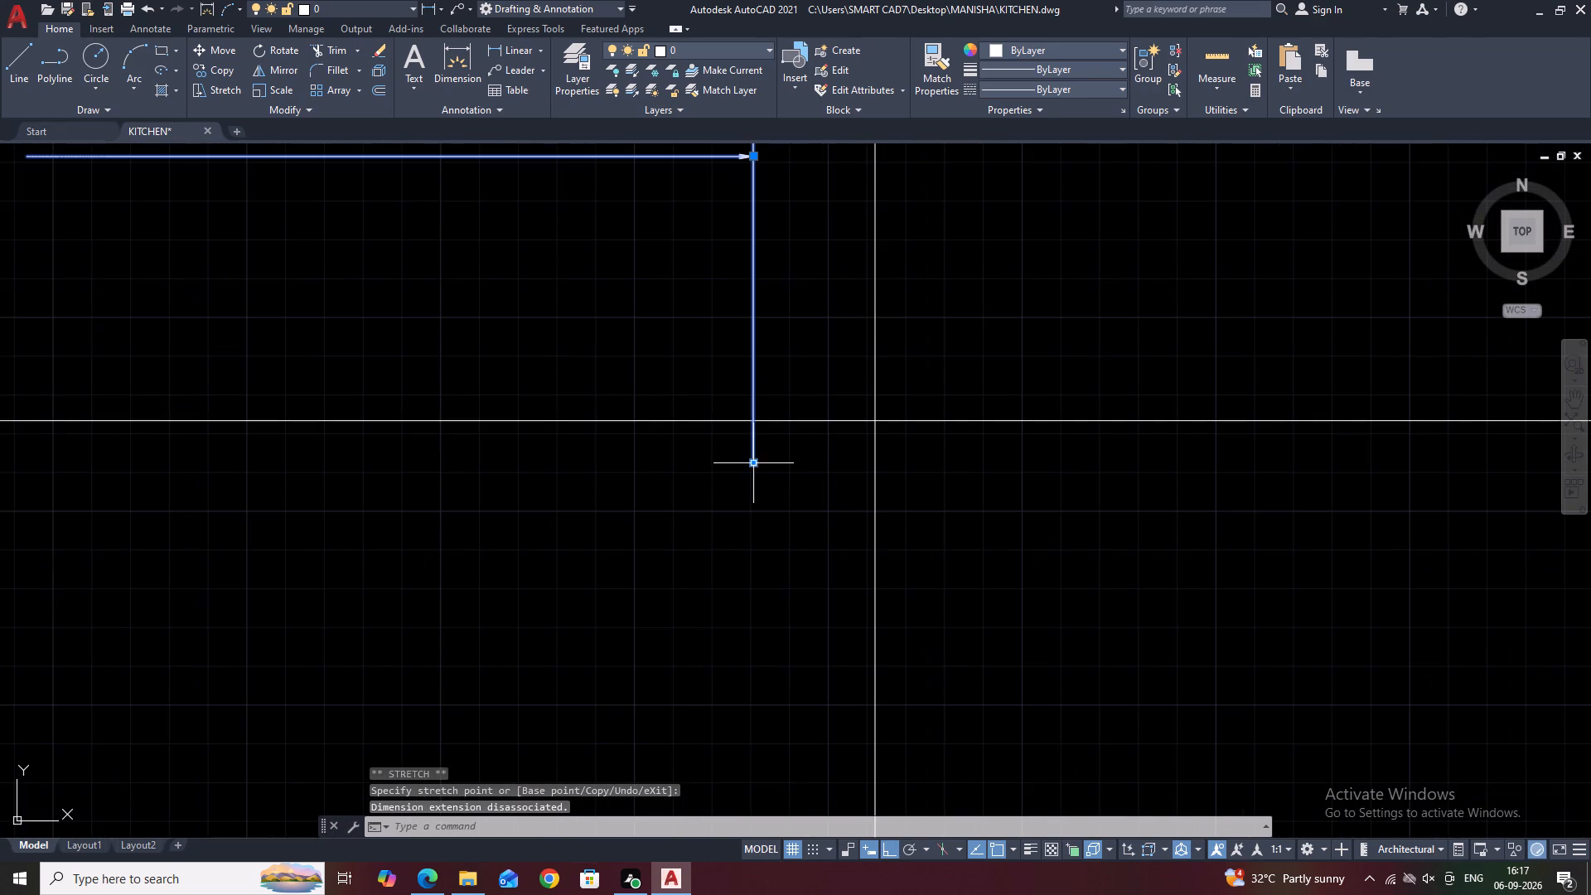
click(754, 464)
key(1)
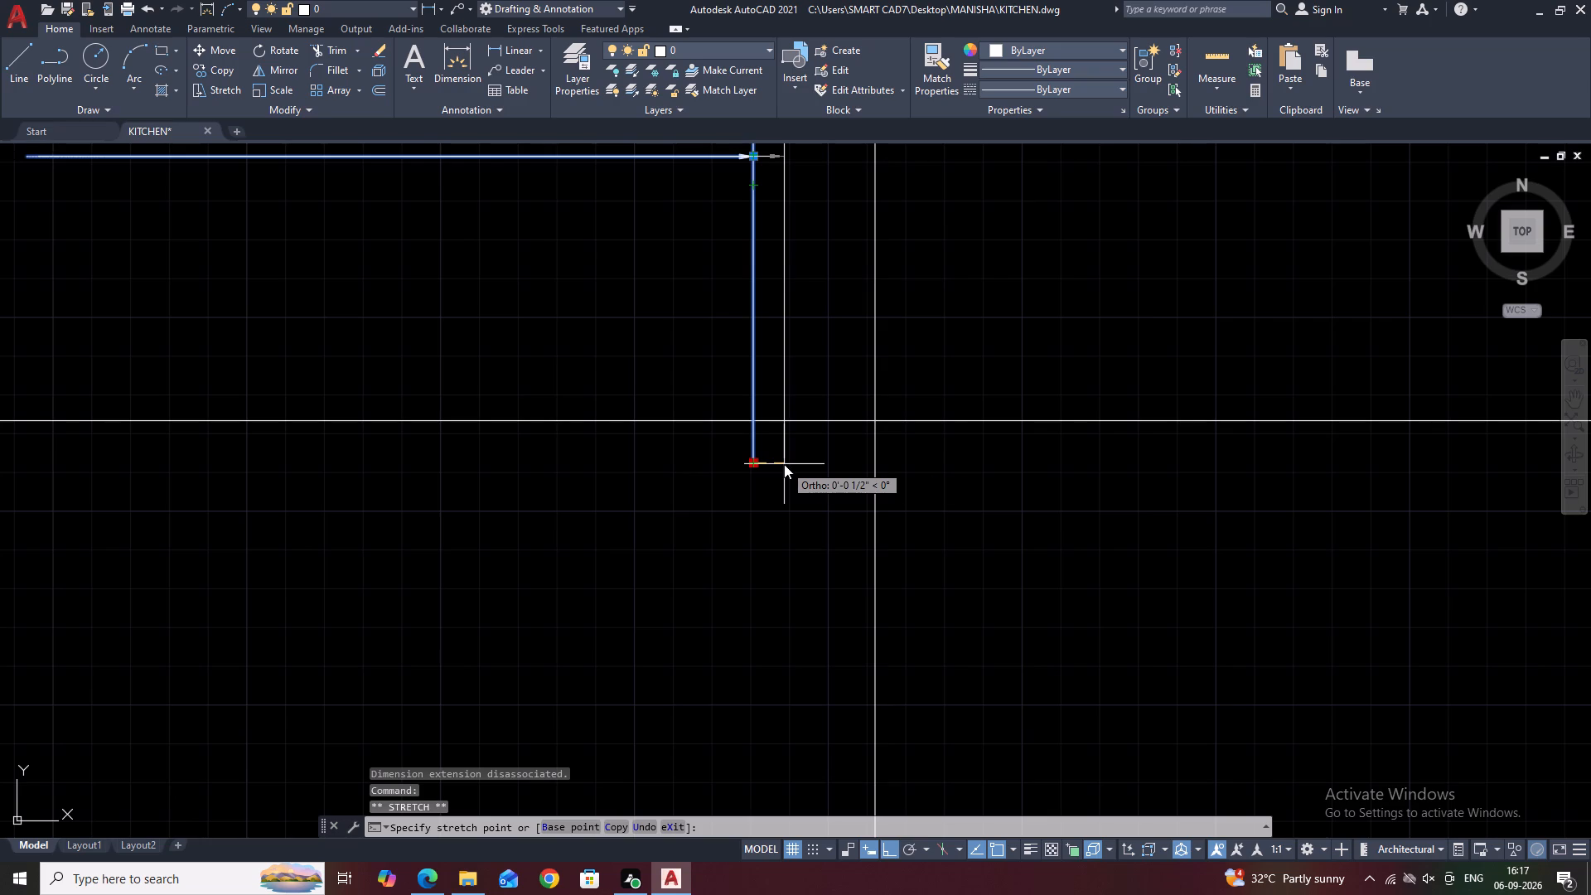
key(Return)
scroll(798, 466, down, 3)
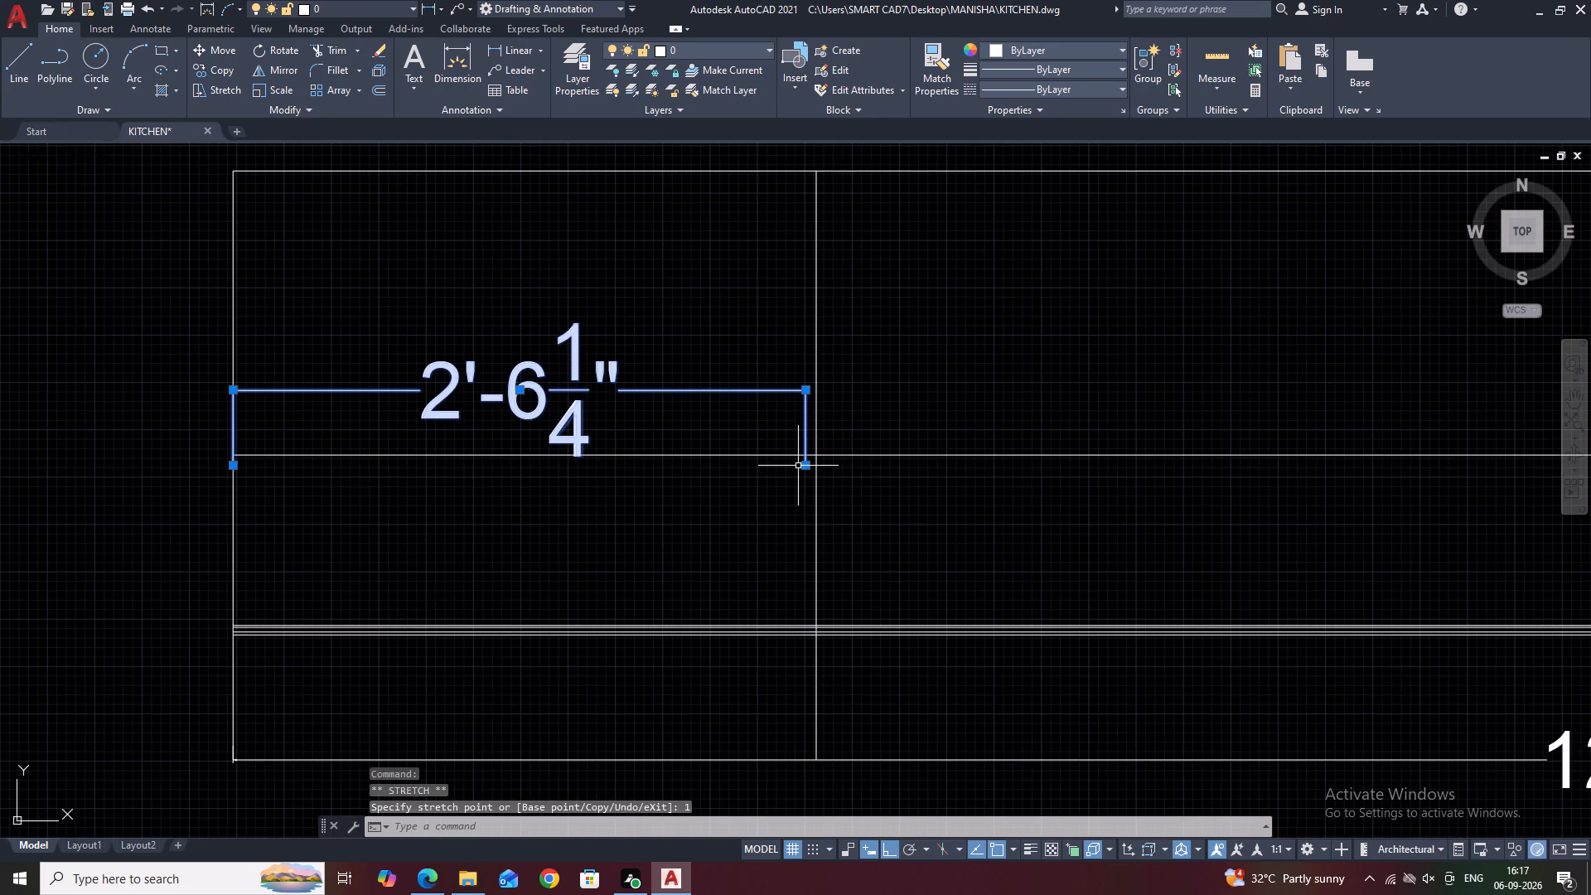
key(Escape)
Move the offset vertical line west onto the east end of the 2'-6 1/4" dimension.
middle_drag(816, 393, 822, 412)
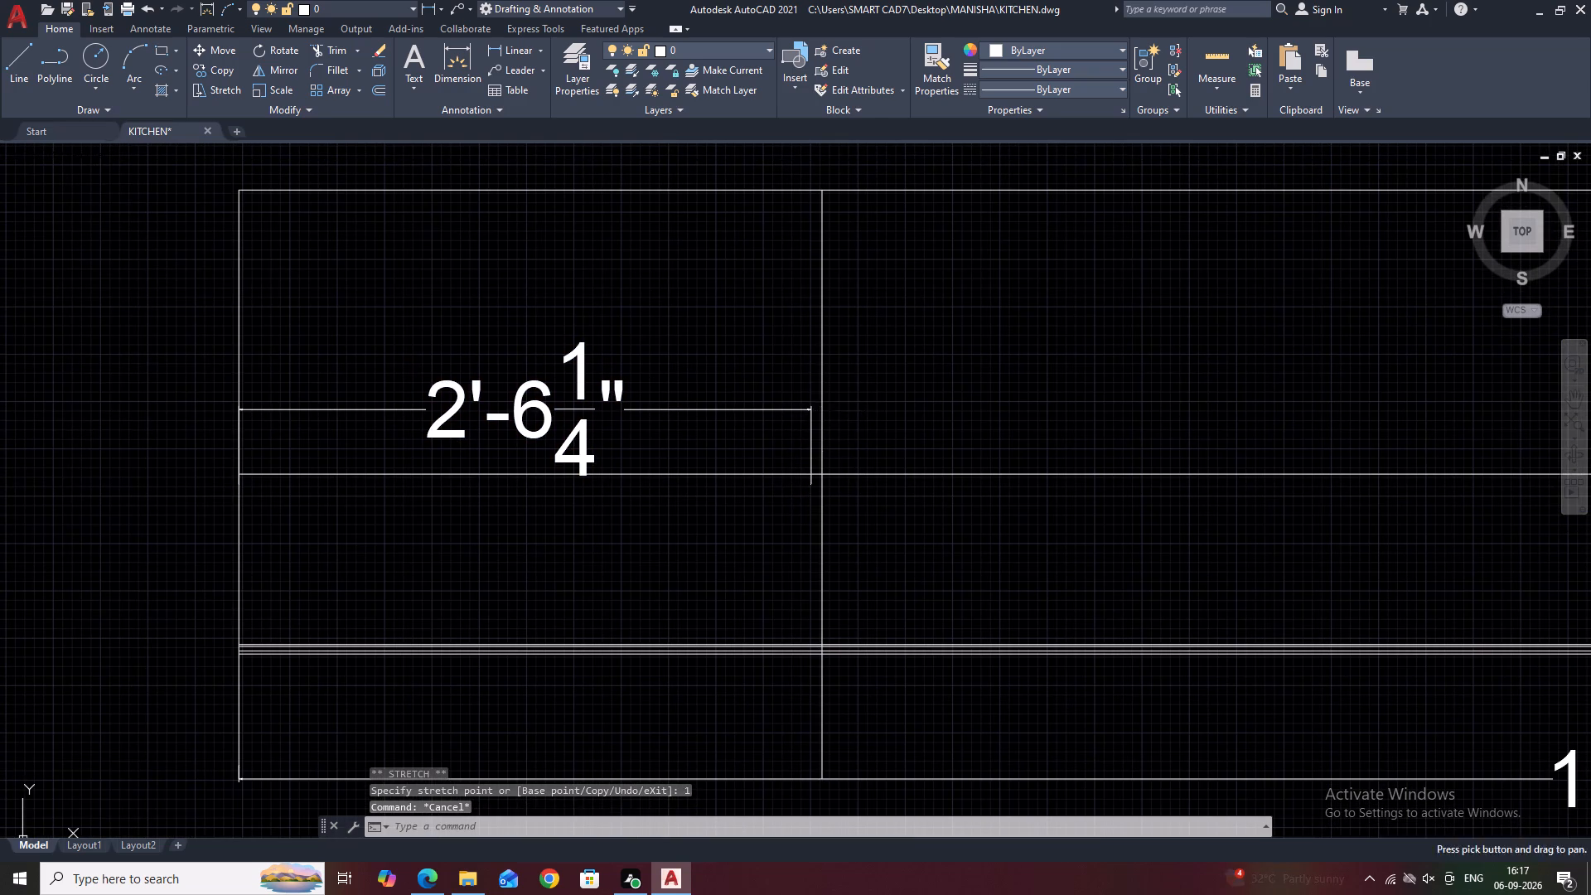
click(820, 417)
scroll(820, 418, up, 3)
scroll(770, 424, down, 3)
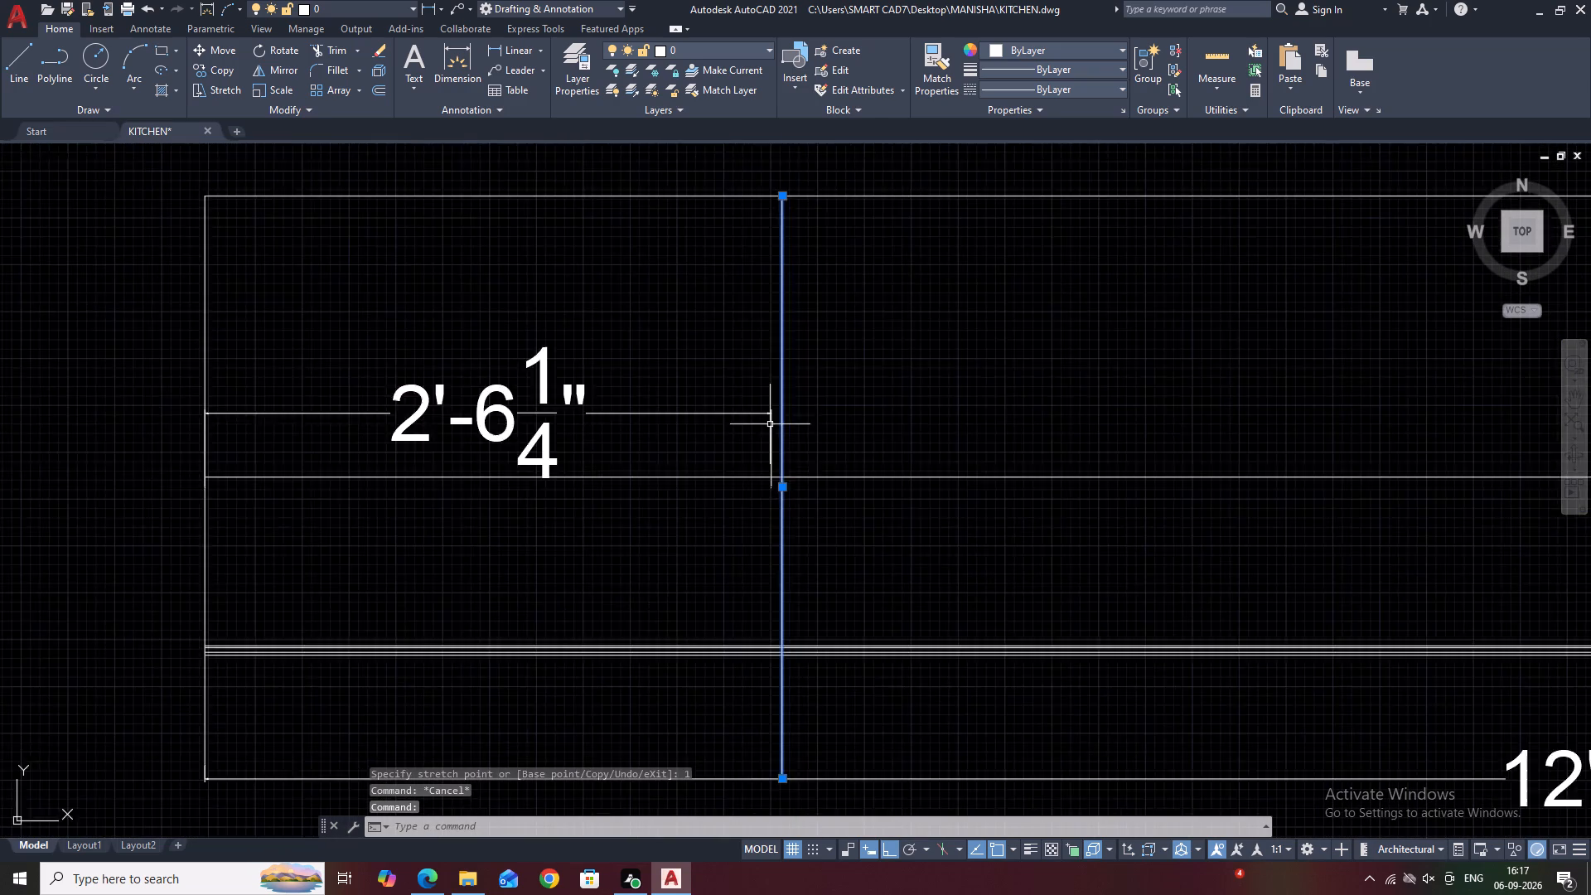
scroll(770, 424, down, 2)
text(M)
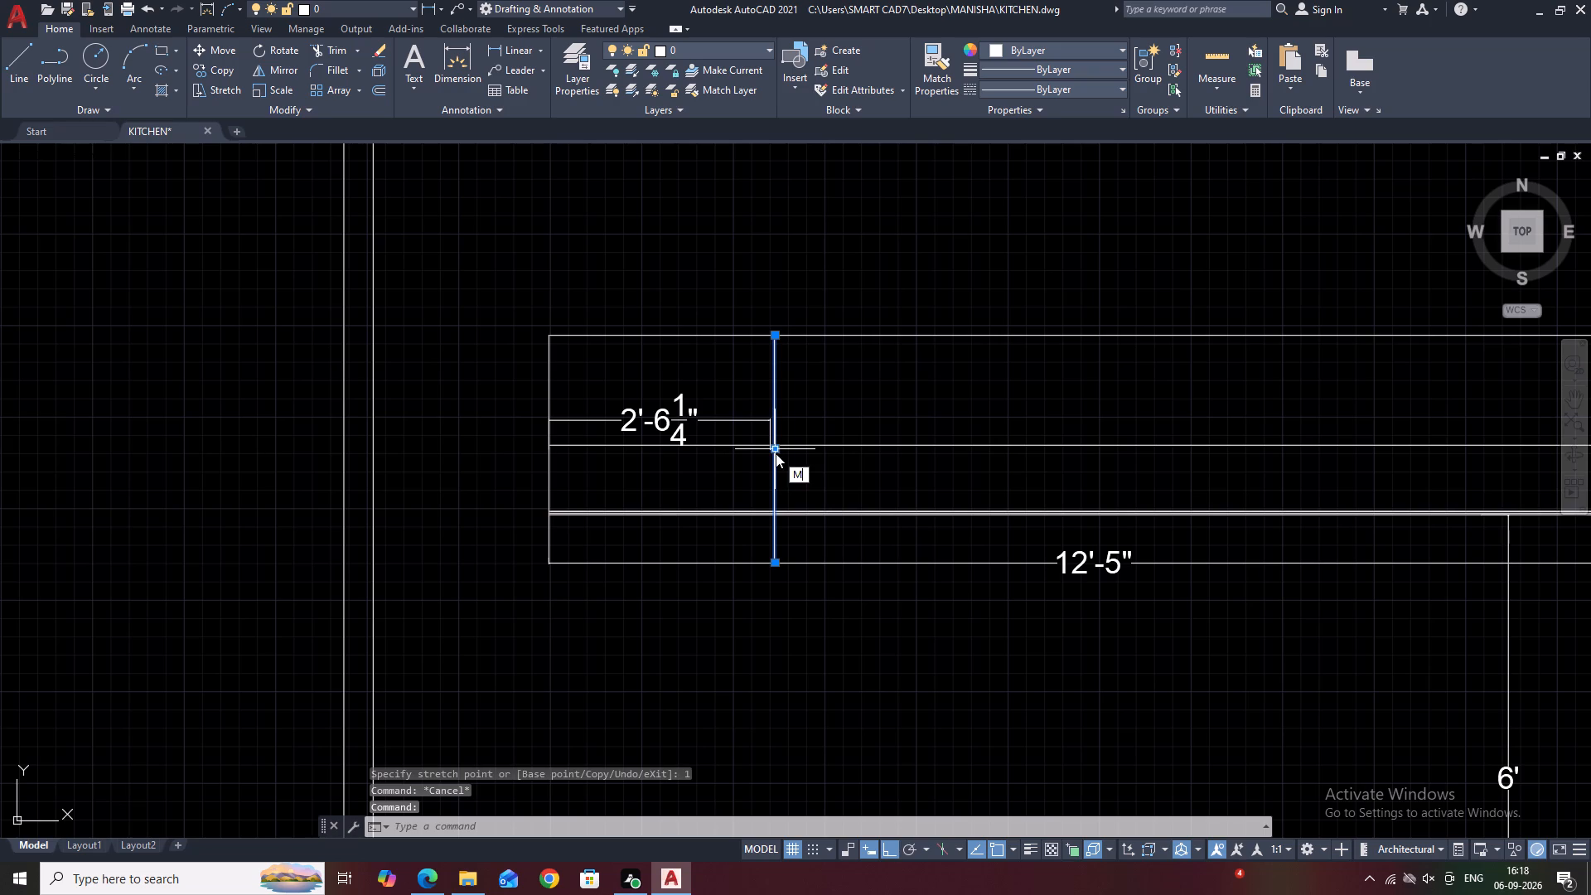
key(space)
scroll(769, 448, up, 1)
click(777, 445)
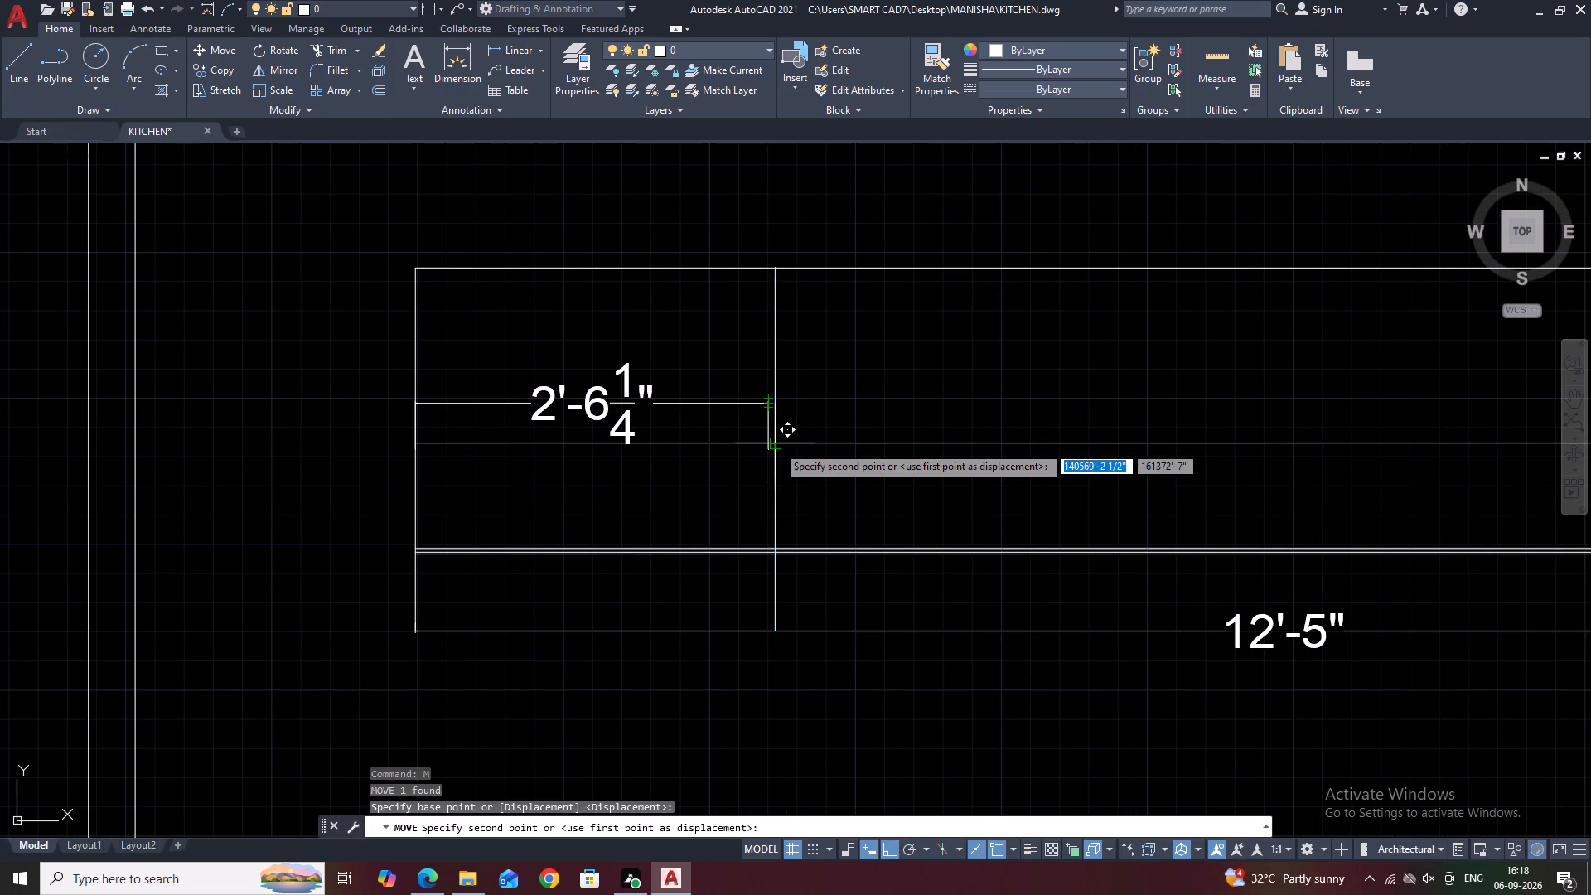
click(769, 445)
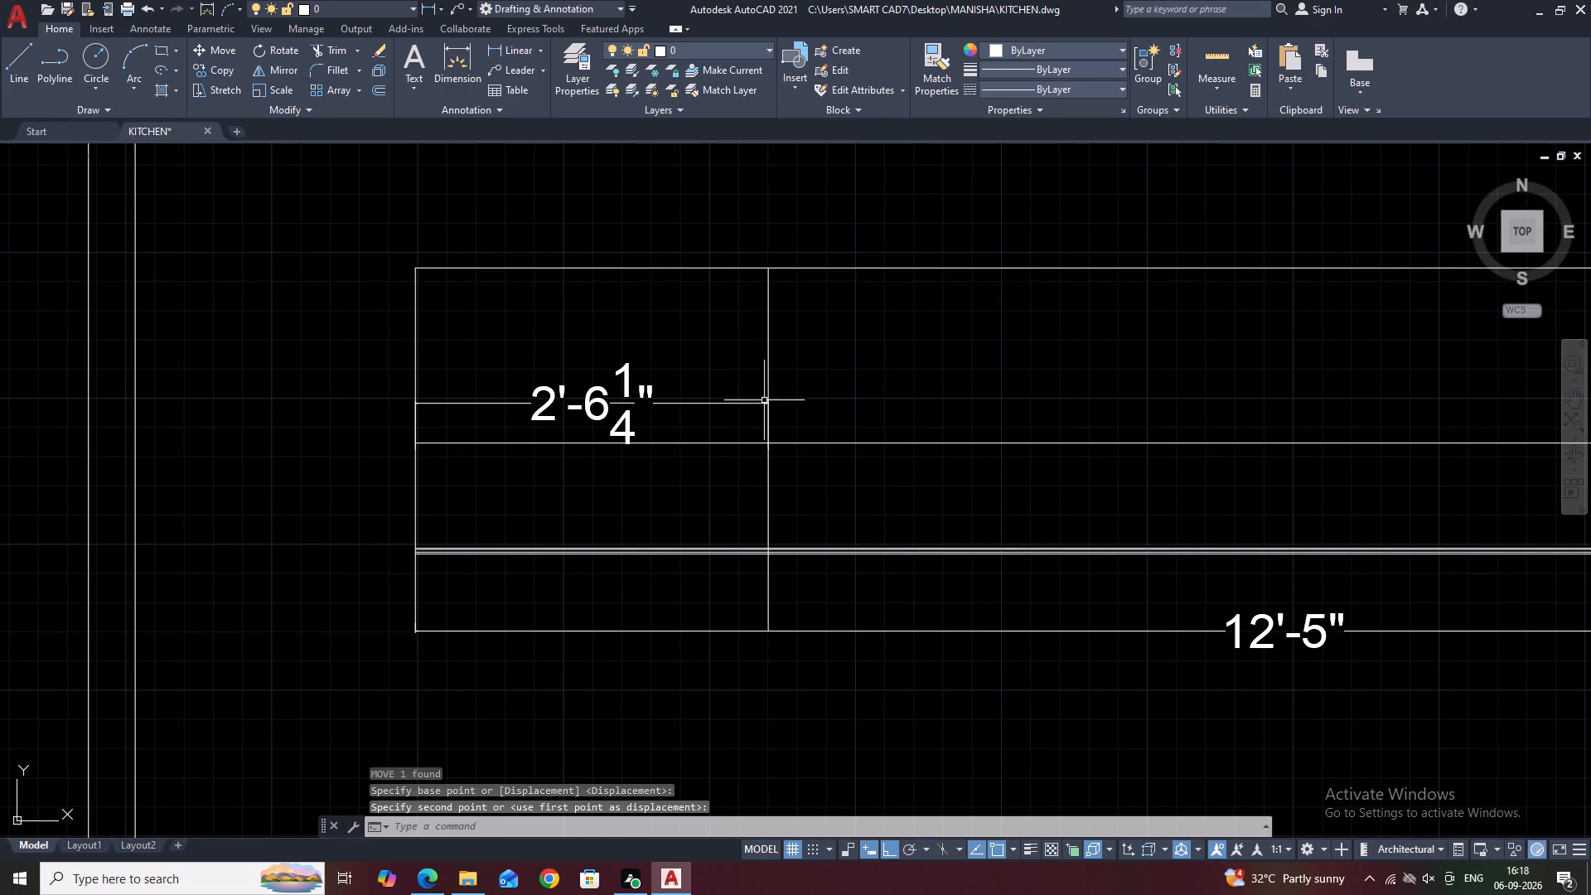
key(Escape)
Add a 3' horizontal linear dimension eastward from the inner vertical line, aligned with the 2'-6 1/4" dimension.
scroll(763, 401, up, 5)
scroll(799, 395, down, 6)
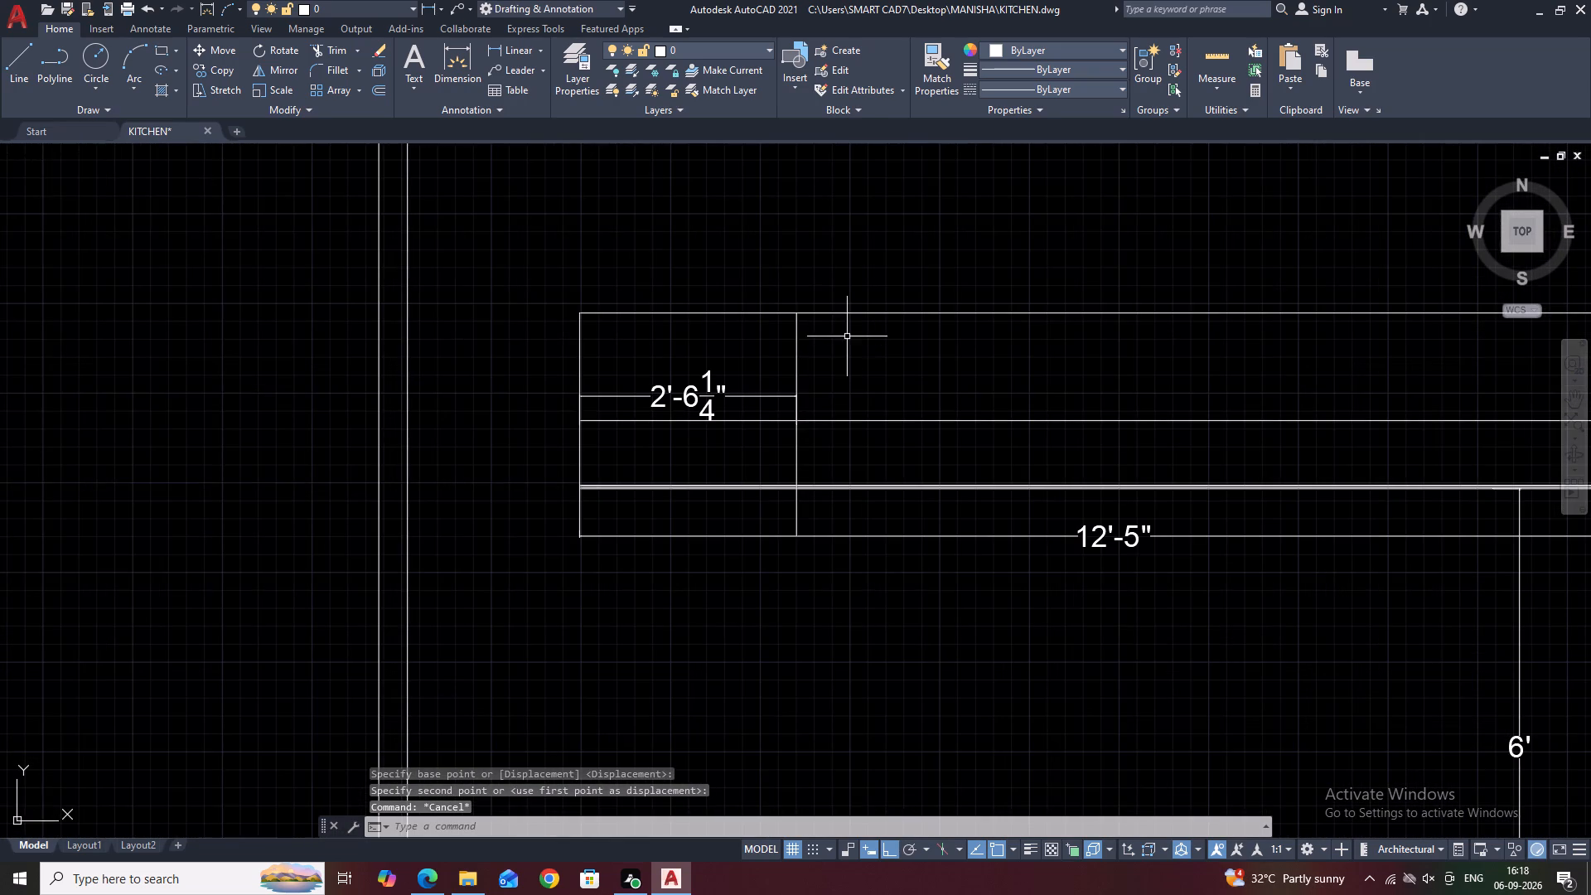
middle_drag(849, 358, 854, 385)
middle_drag(882, 467, 757, 472)
text(DLI)
key(space)
scroll(678, 436, up, 2)
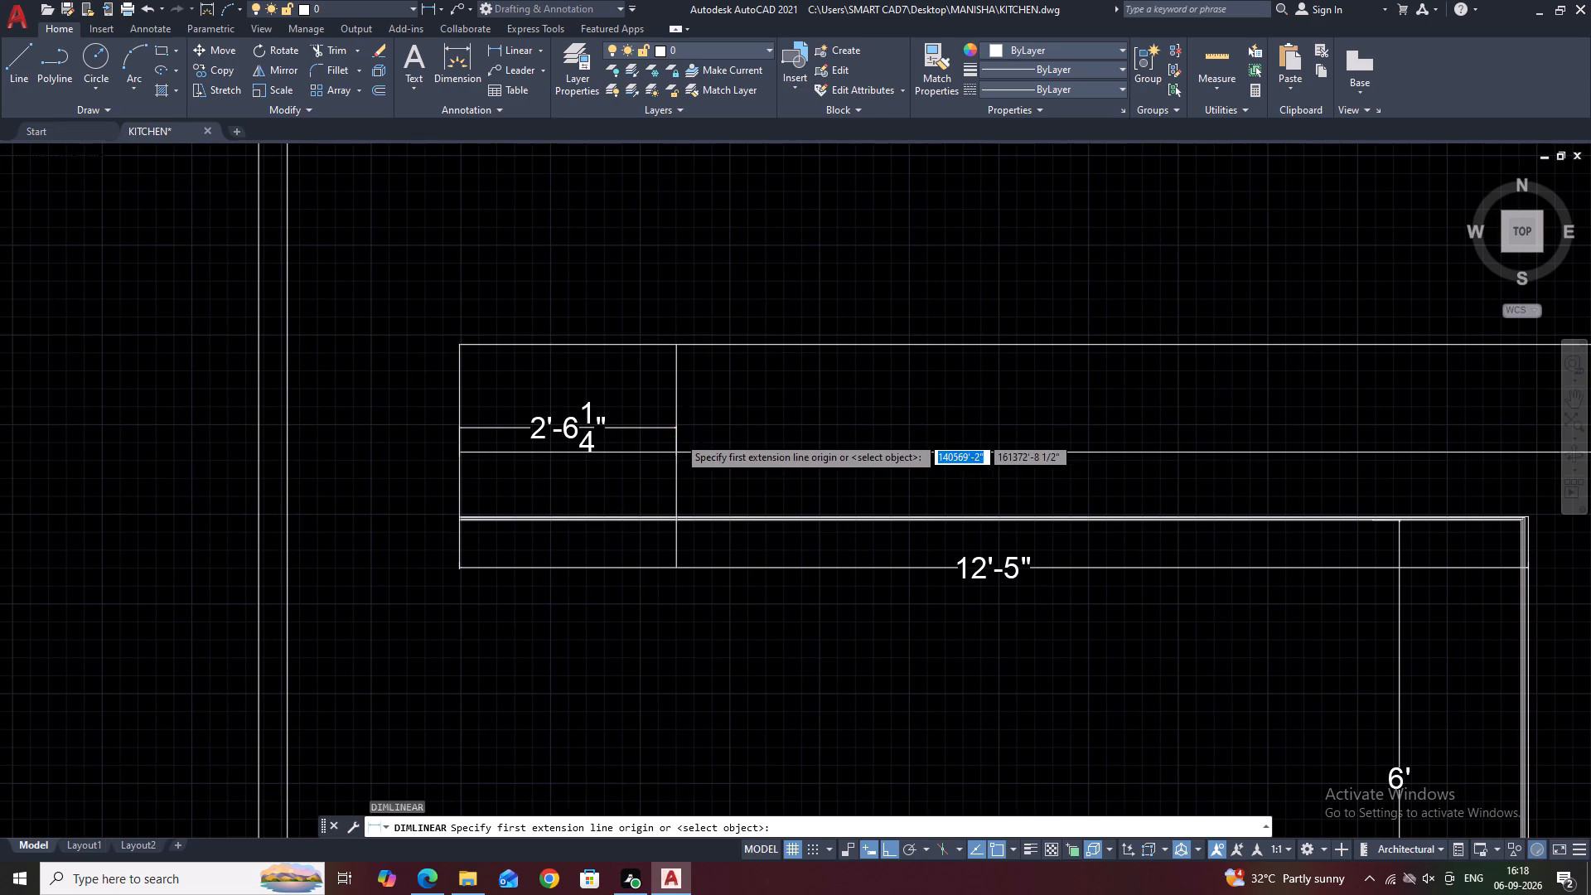
click(665, 477)
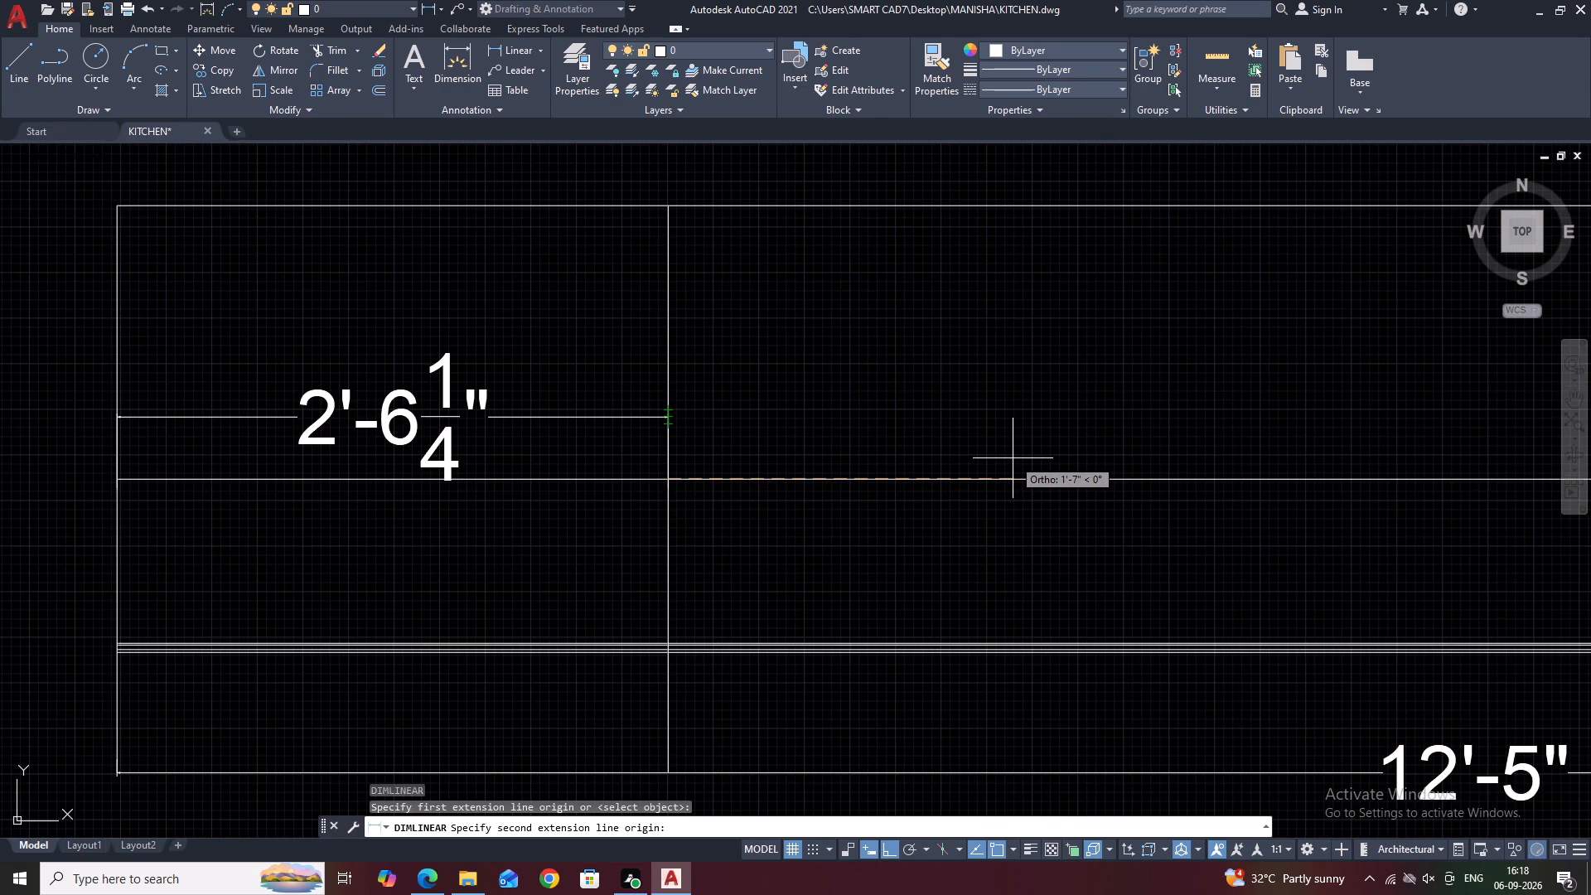
text(3')
key(Return)
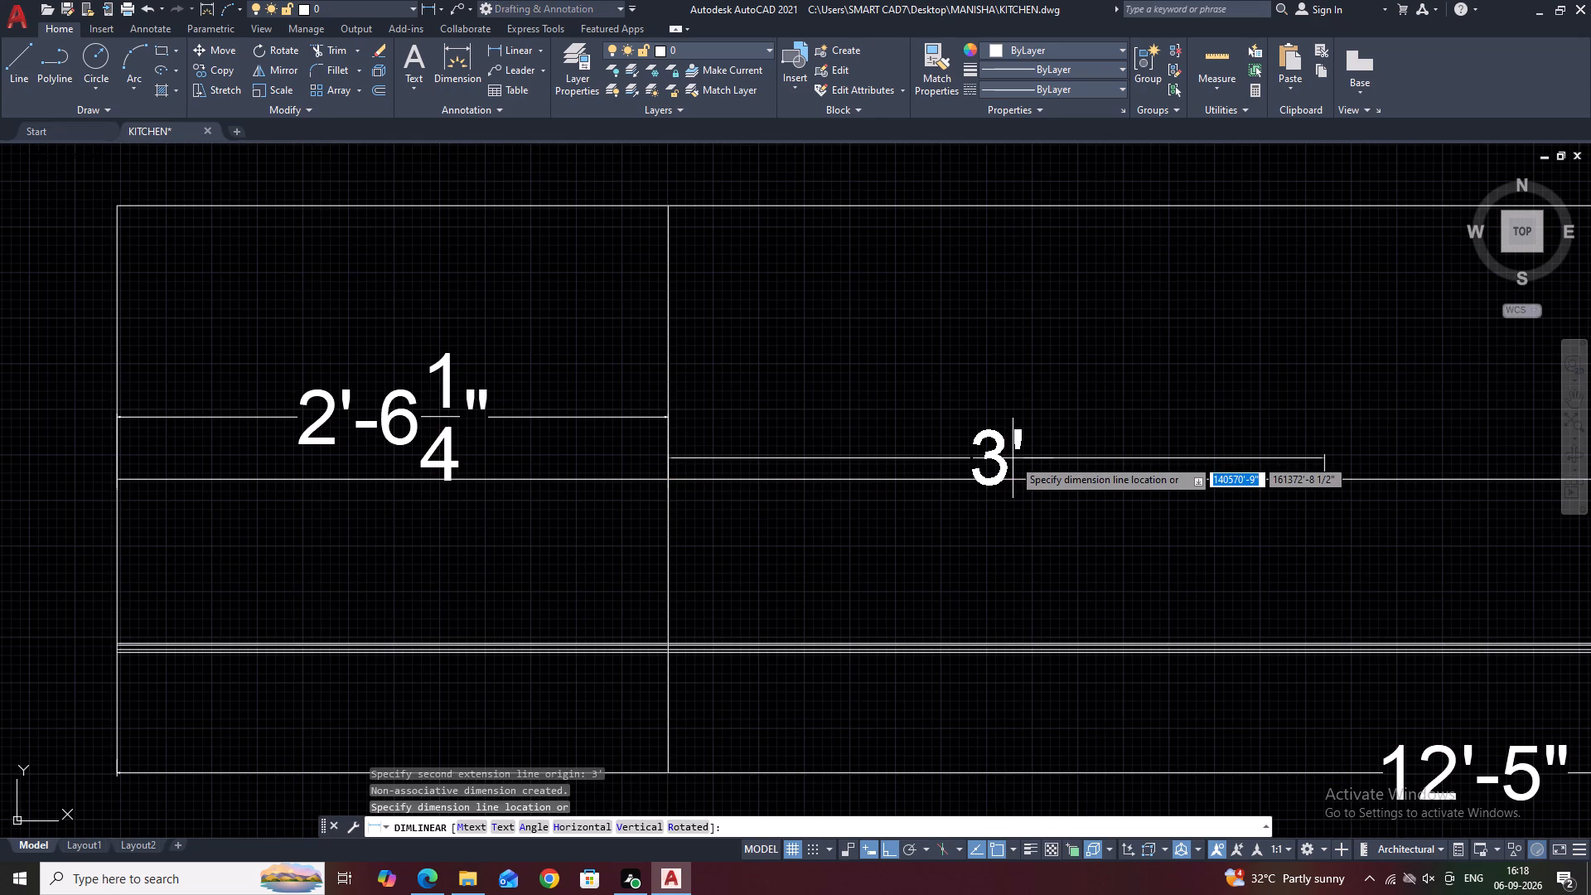
click(668, 412)
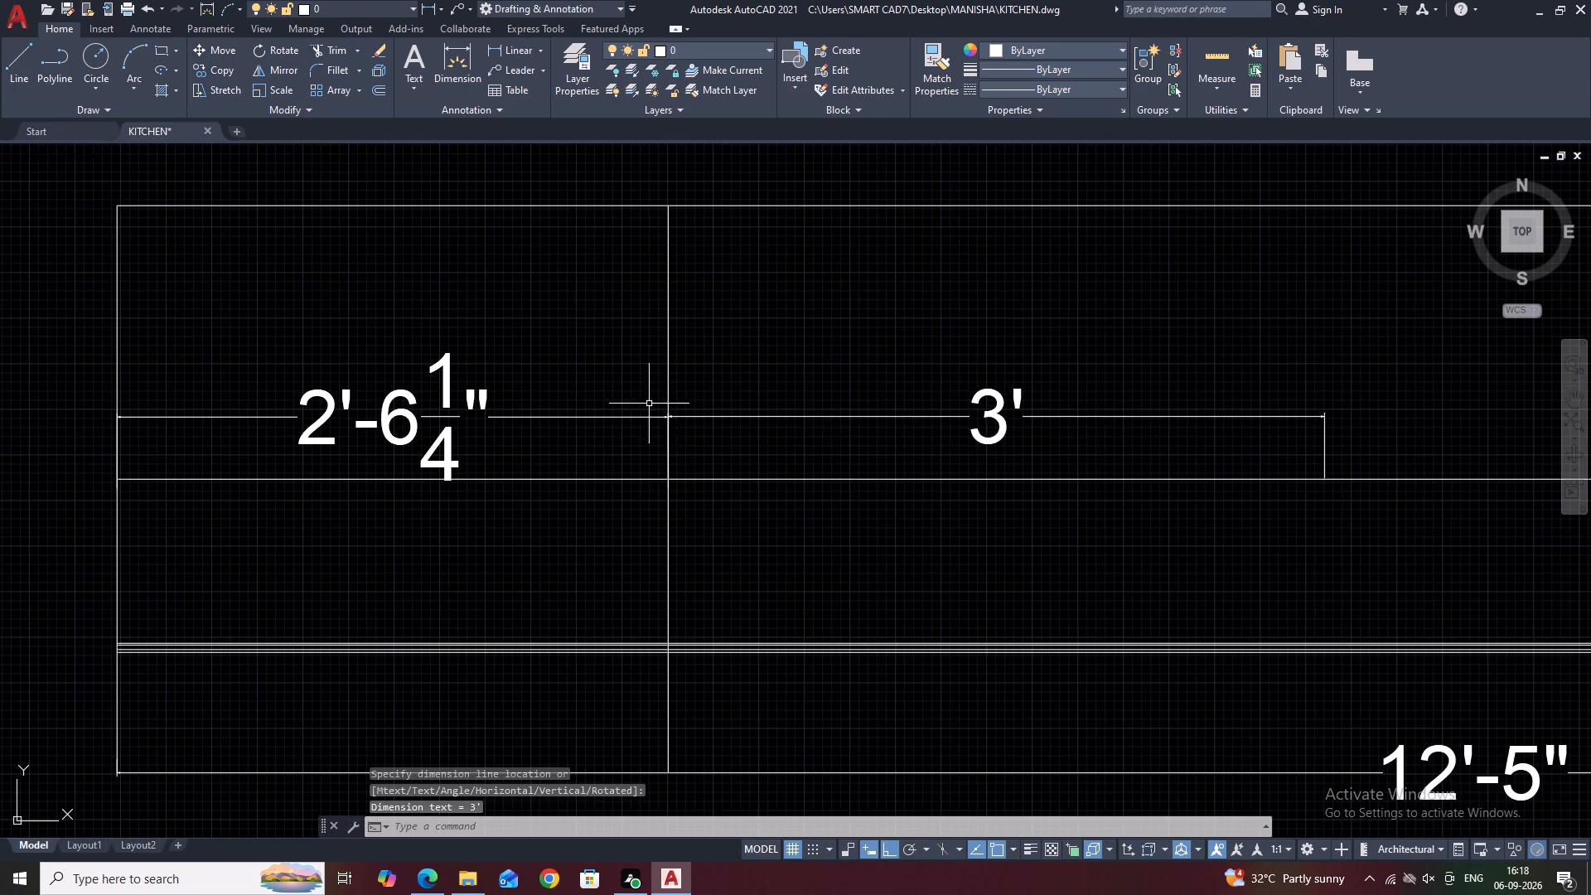
Continue the row with a 2'-5" linear dimension starting at the east end of the 3' dimension.
scroll(615, 390, down, 1)
middle_drag(754, 391, 502, 432)
key(space)
middle_drag(743, 452, 699, 462)
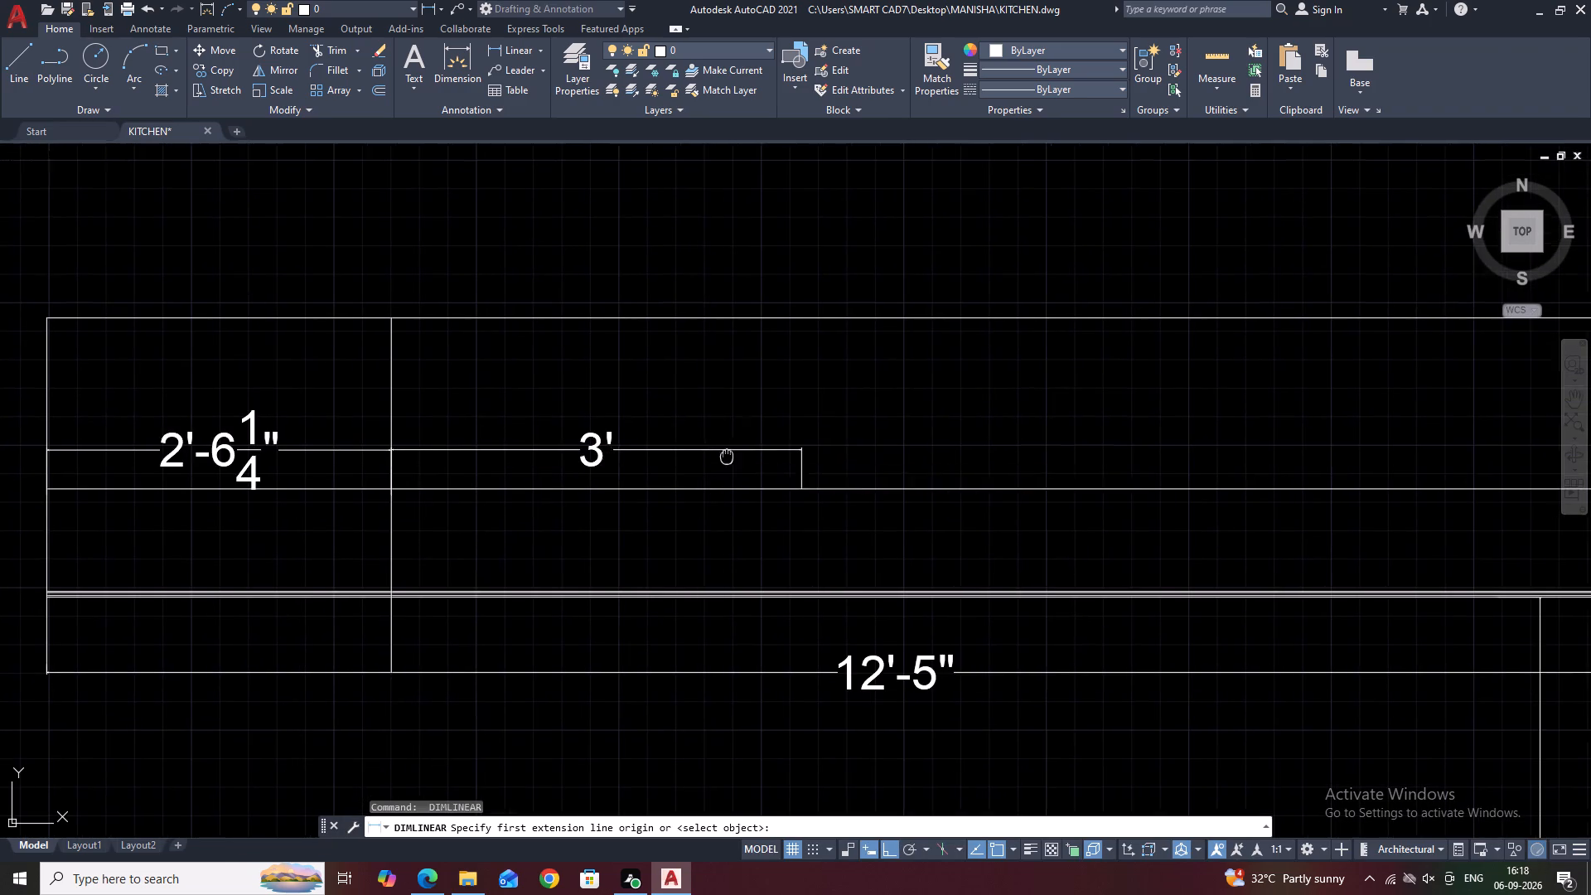
middle_drag(699, 462, 525, 471)
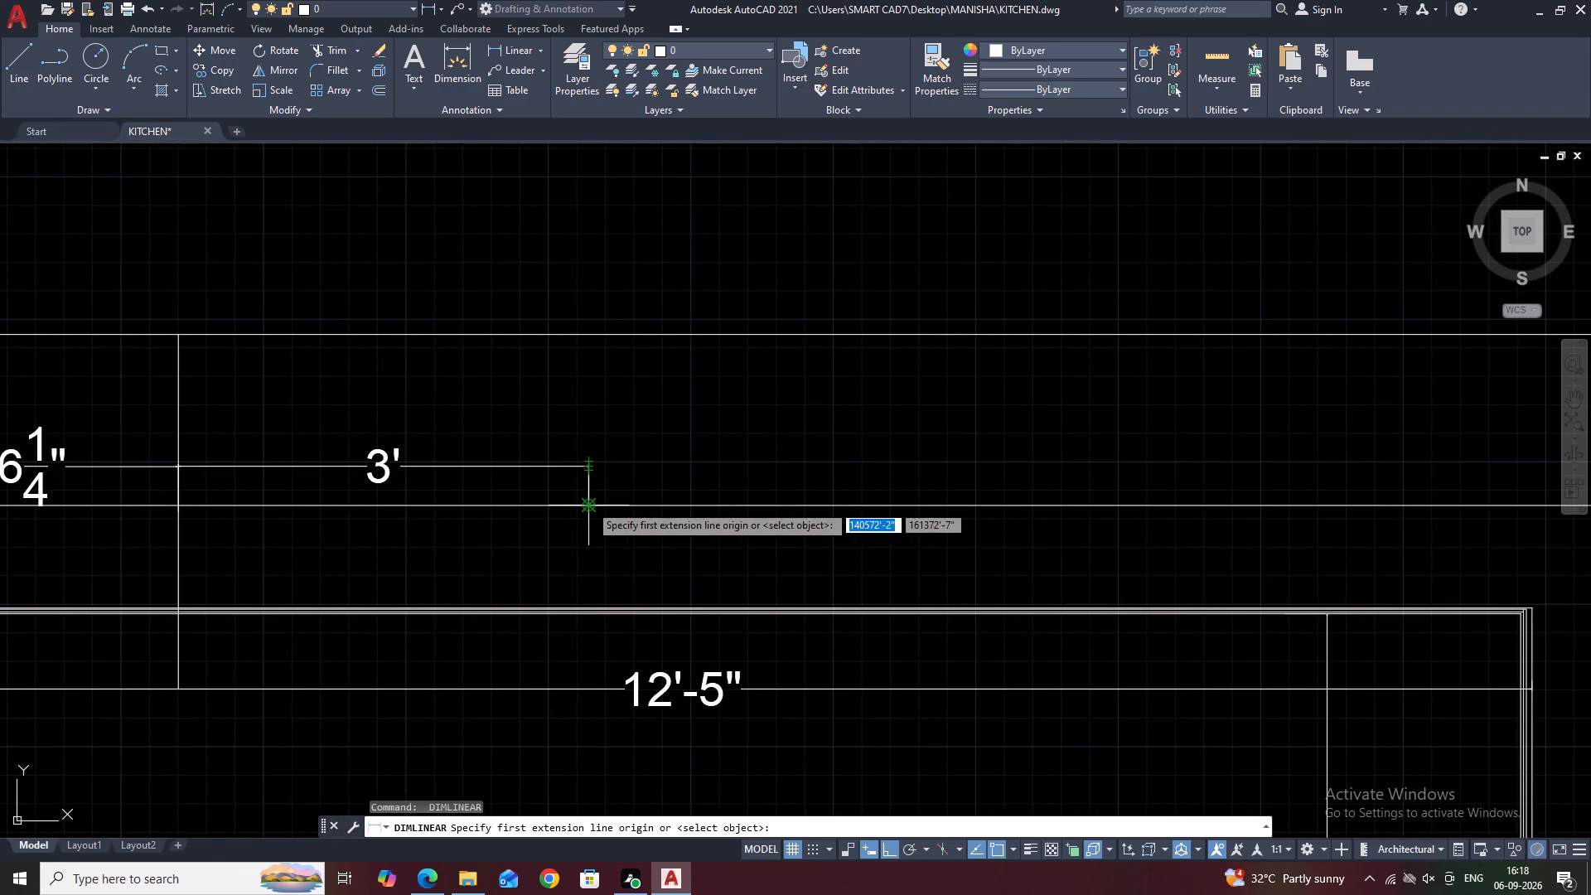
drag(589, 504, 649, 504)
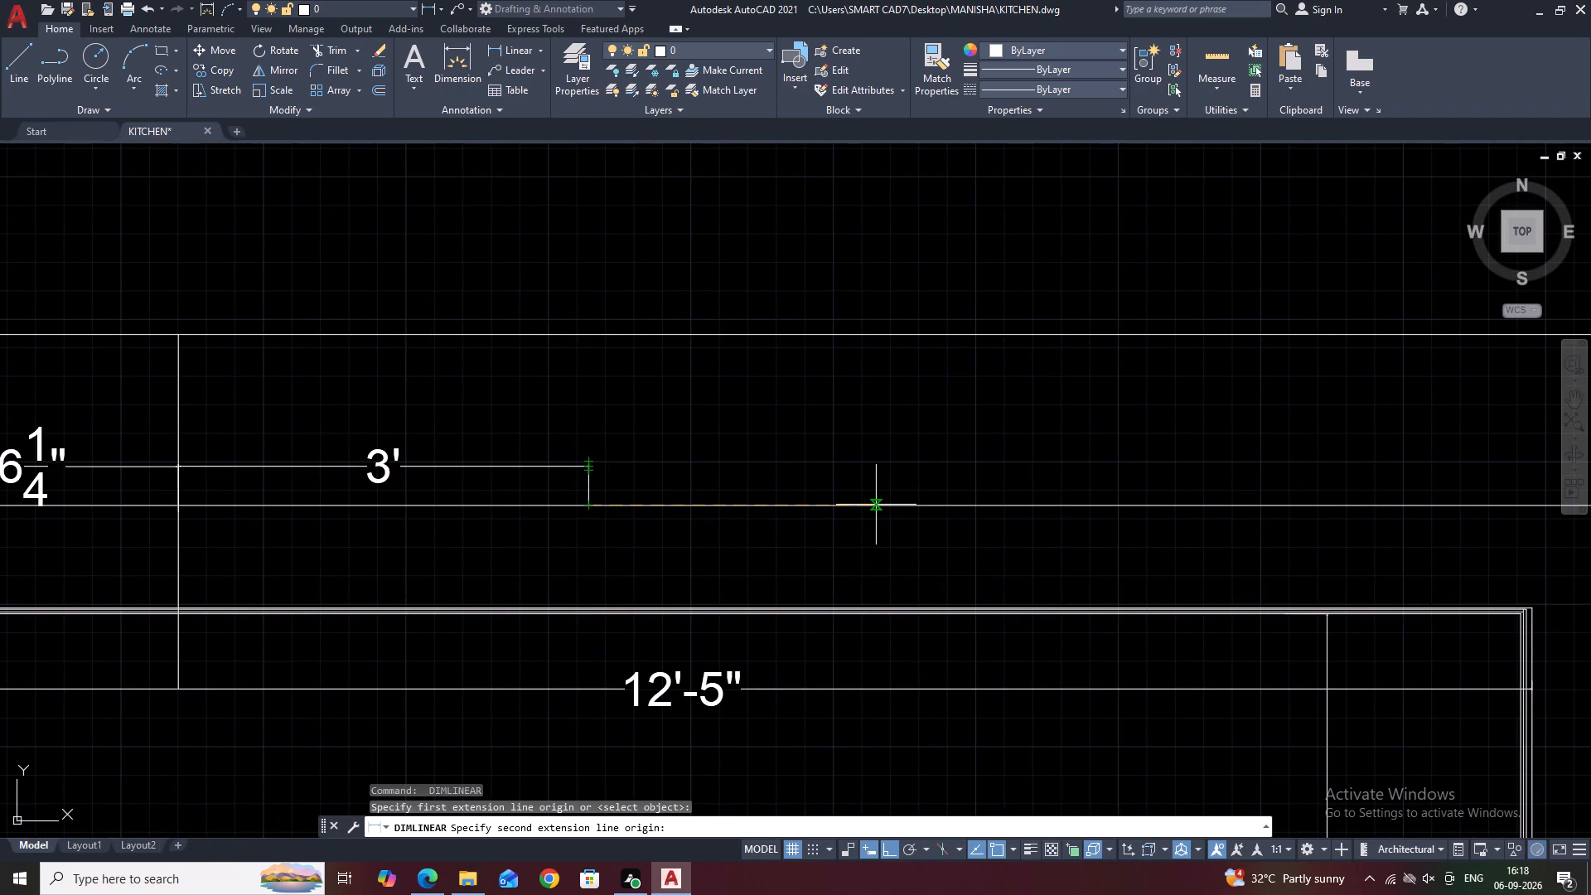
text(2'5)
key(Return)
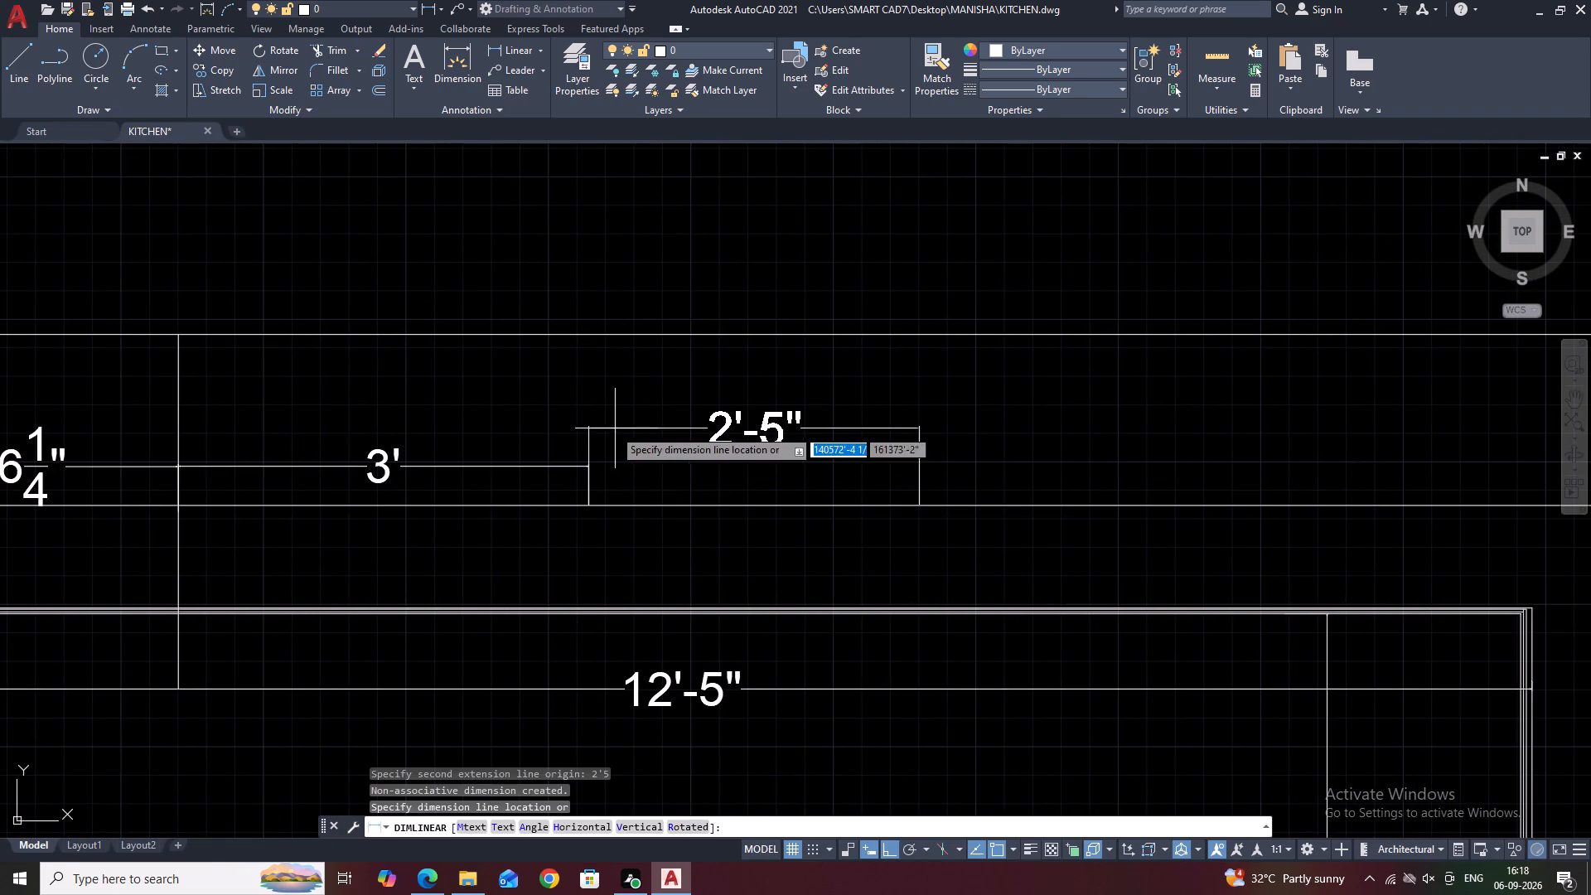
click(590, 468)
Add another 2'-5" linear dimension eastward from the end of the first 2'-5" one, in the same row.
middle_drag(904, 503, 603, 485)
key(space)
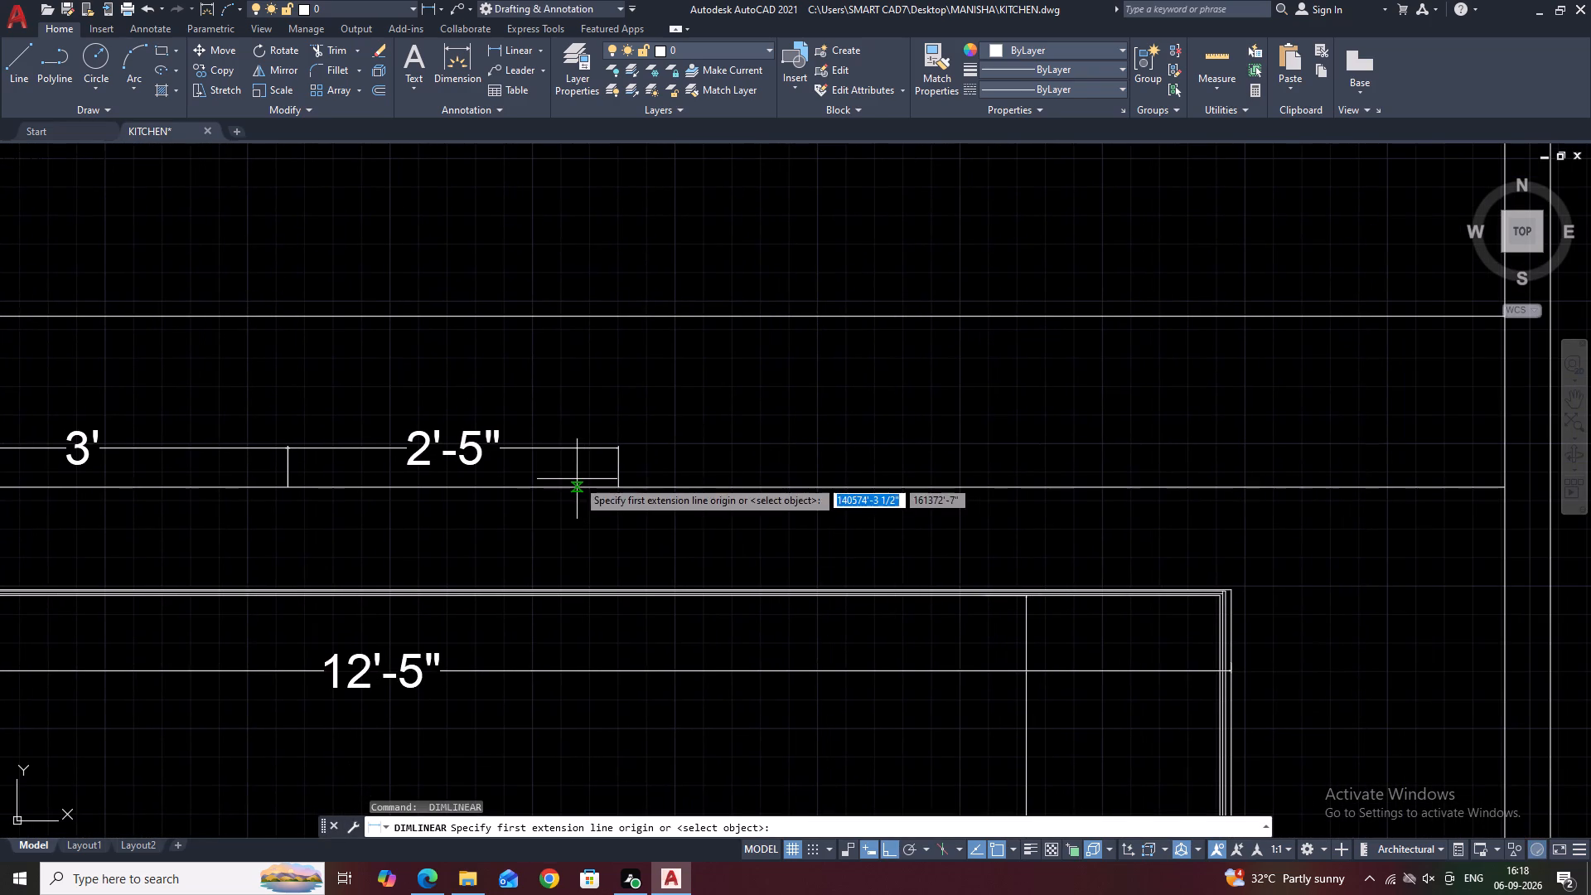
click(619, 488)
text(2'5)
key(Return)
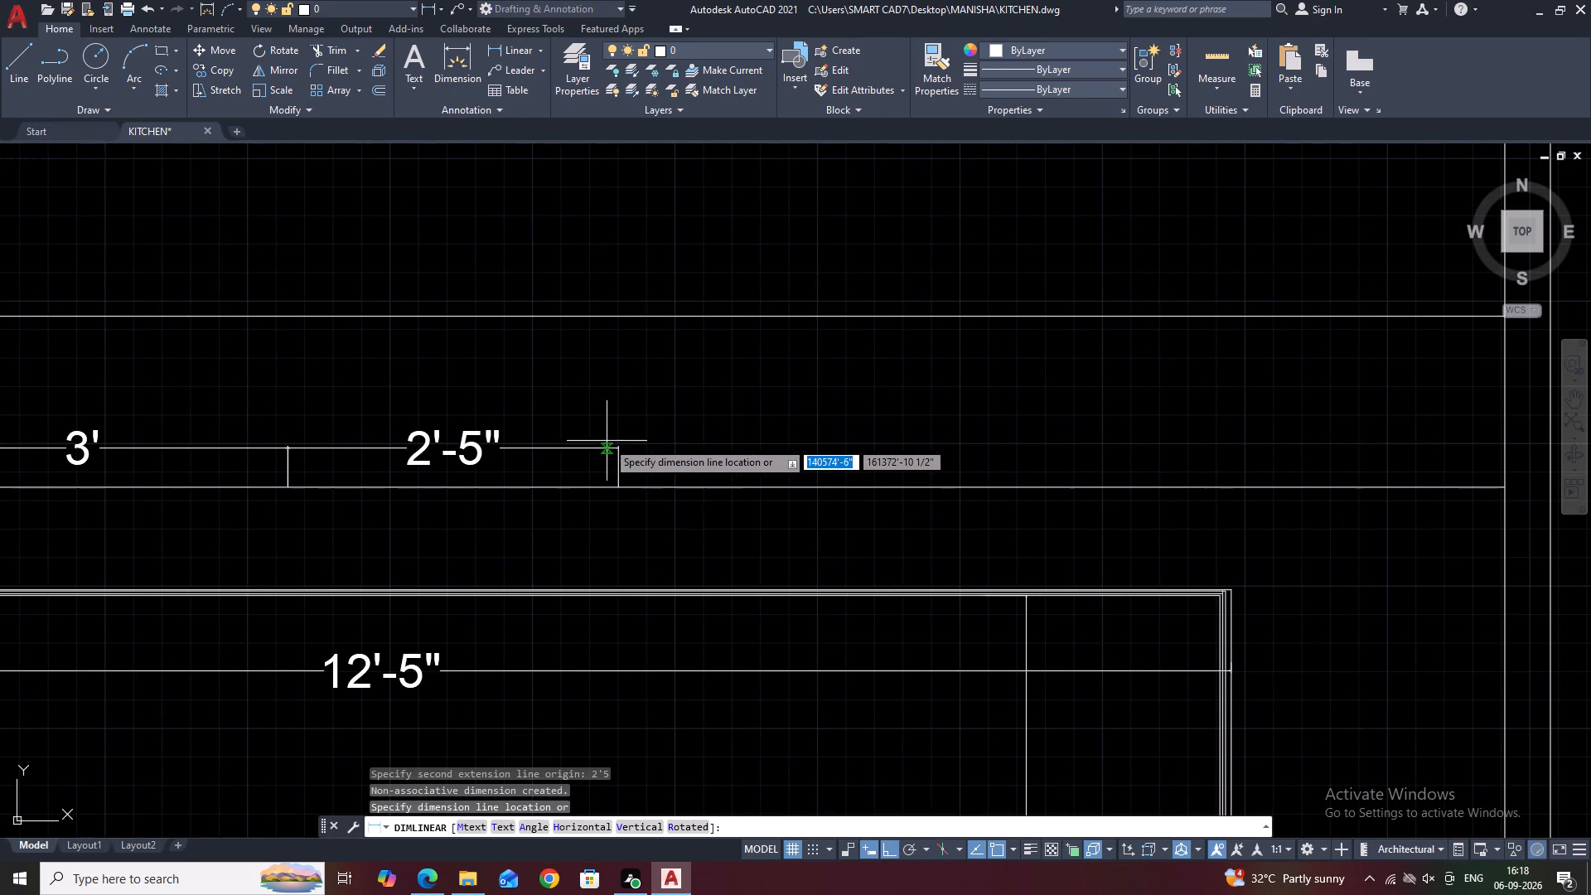
click(616, 447)
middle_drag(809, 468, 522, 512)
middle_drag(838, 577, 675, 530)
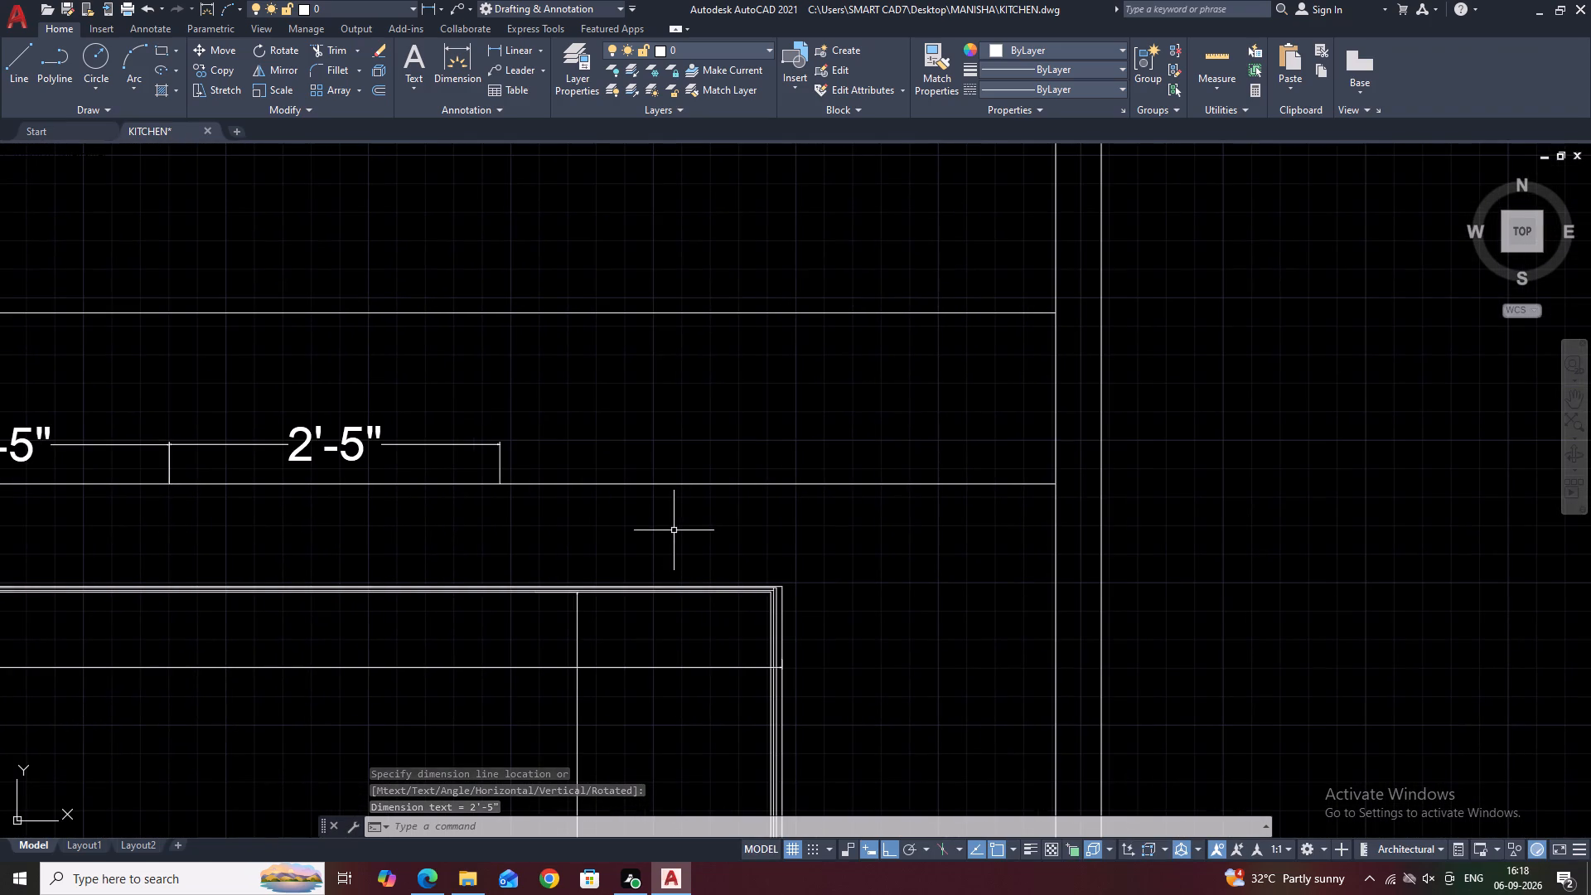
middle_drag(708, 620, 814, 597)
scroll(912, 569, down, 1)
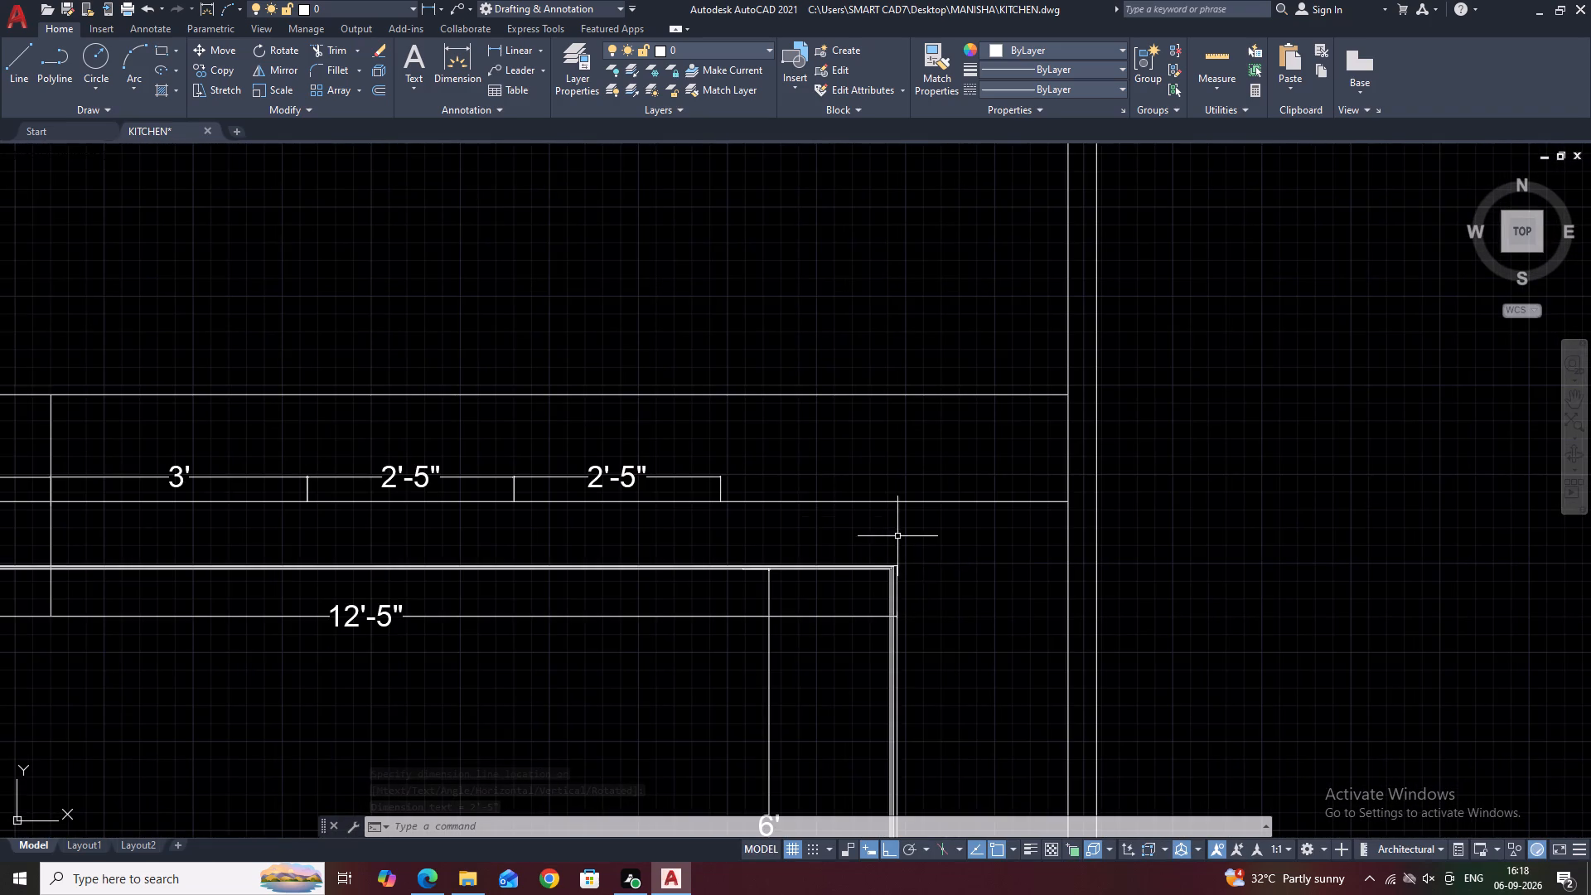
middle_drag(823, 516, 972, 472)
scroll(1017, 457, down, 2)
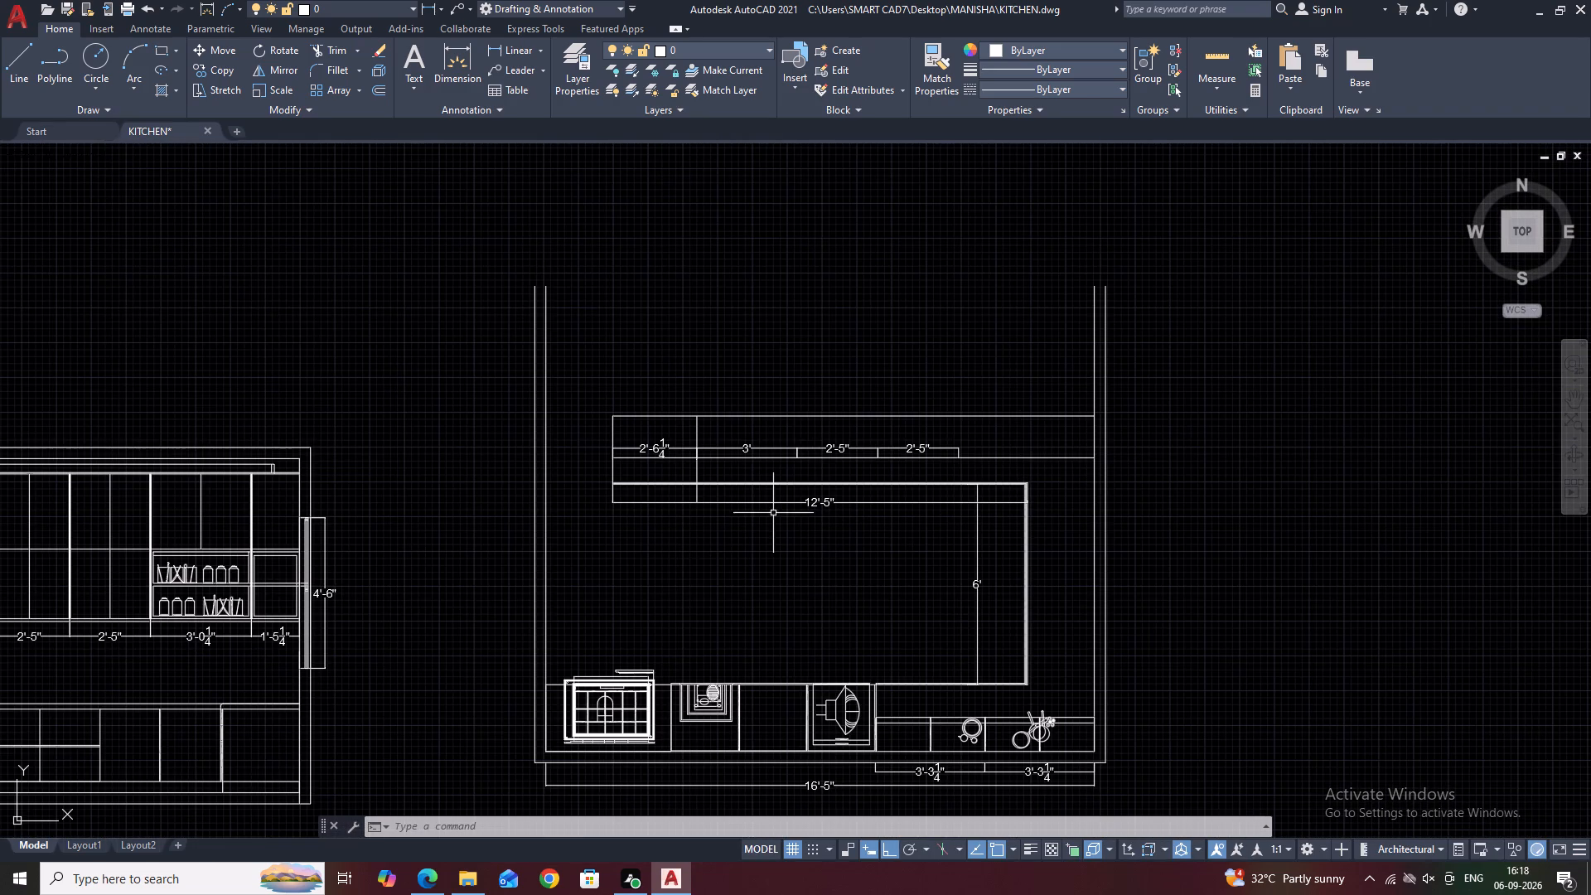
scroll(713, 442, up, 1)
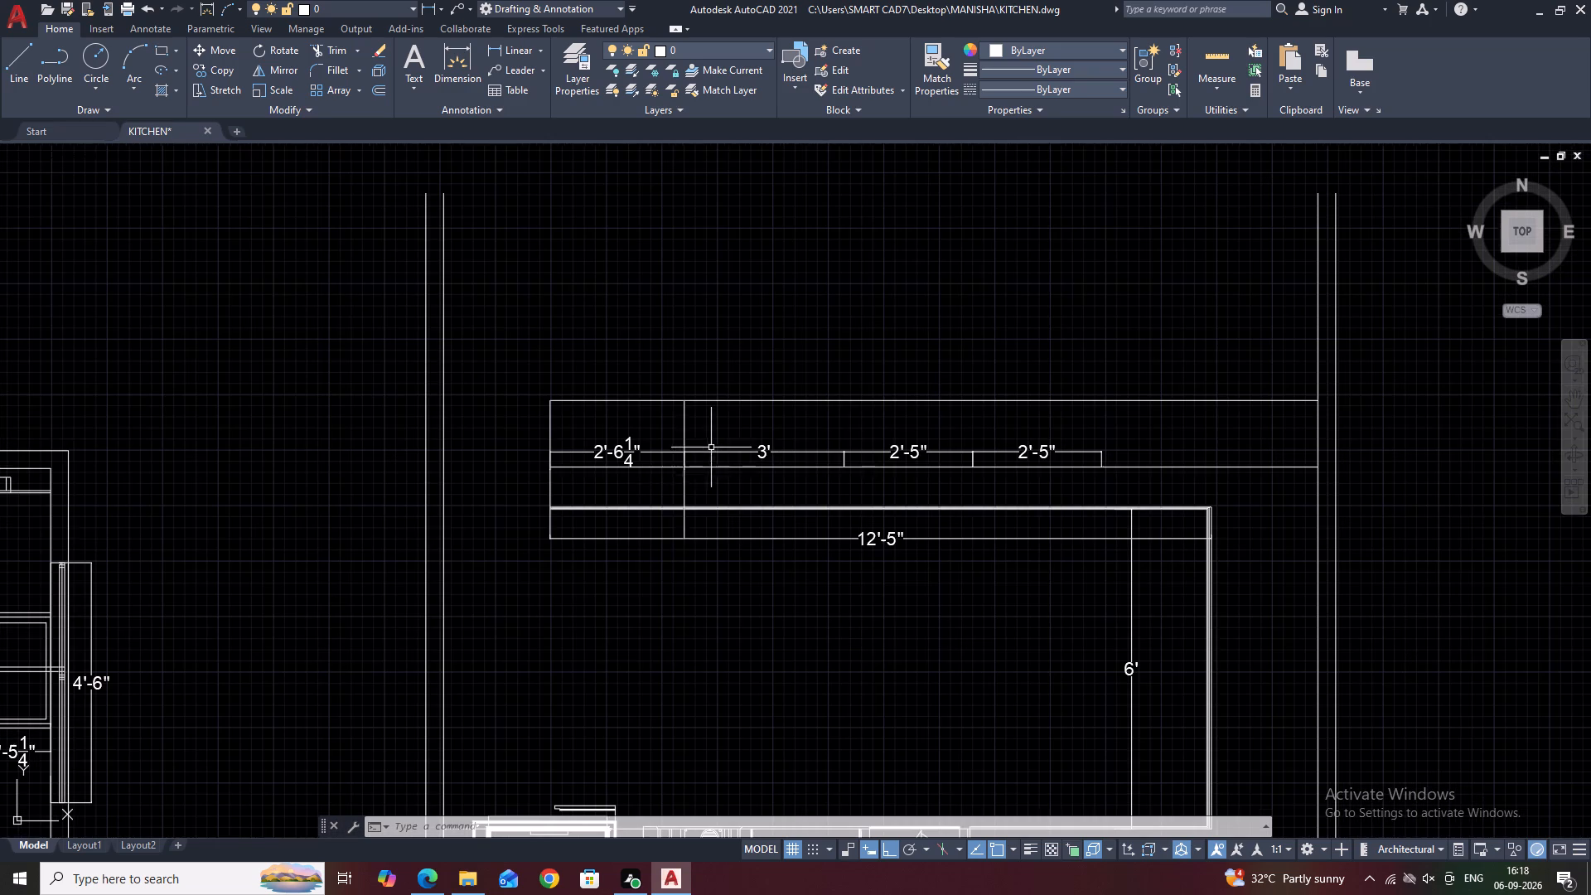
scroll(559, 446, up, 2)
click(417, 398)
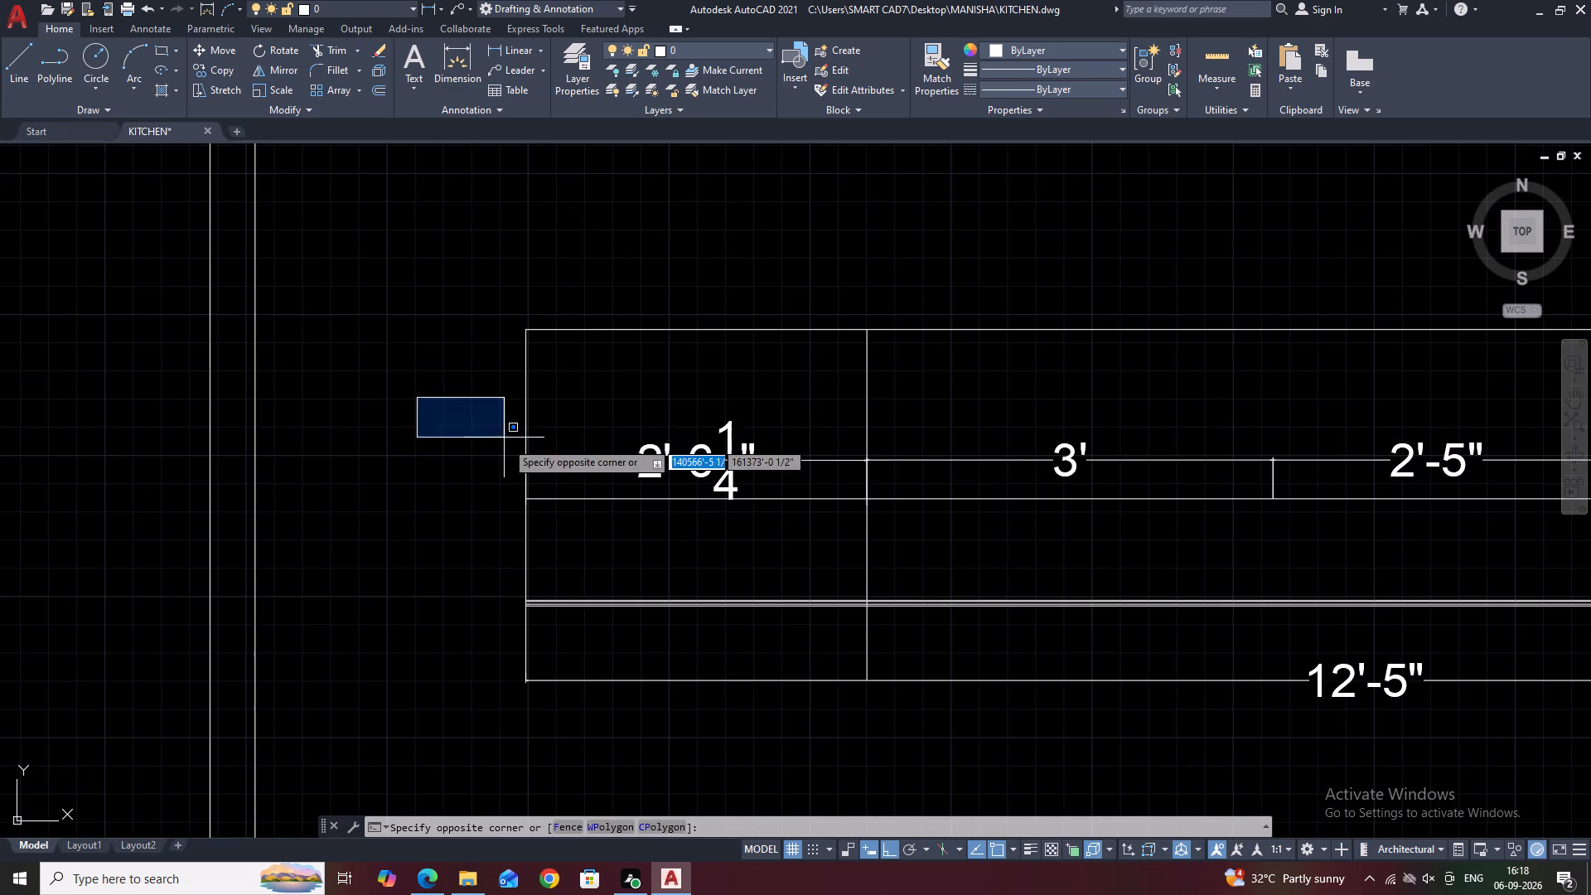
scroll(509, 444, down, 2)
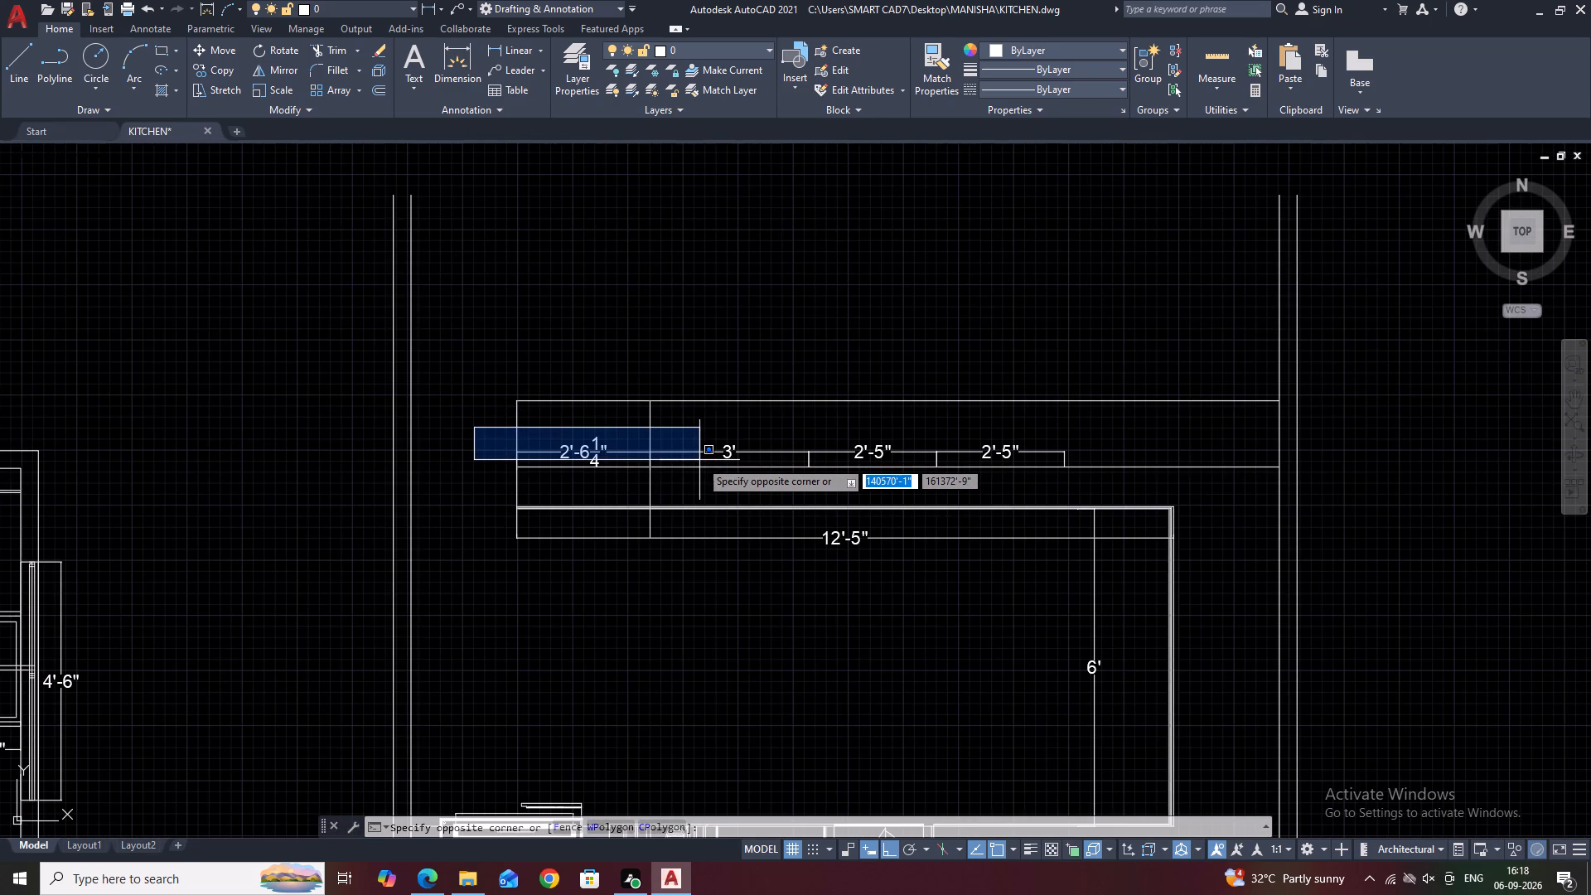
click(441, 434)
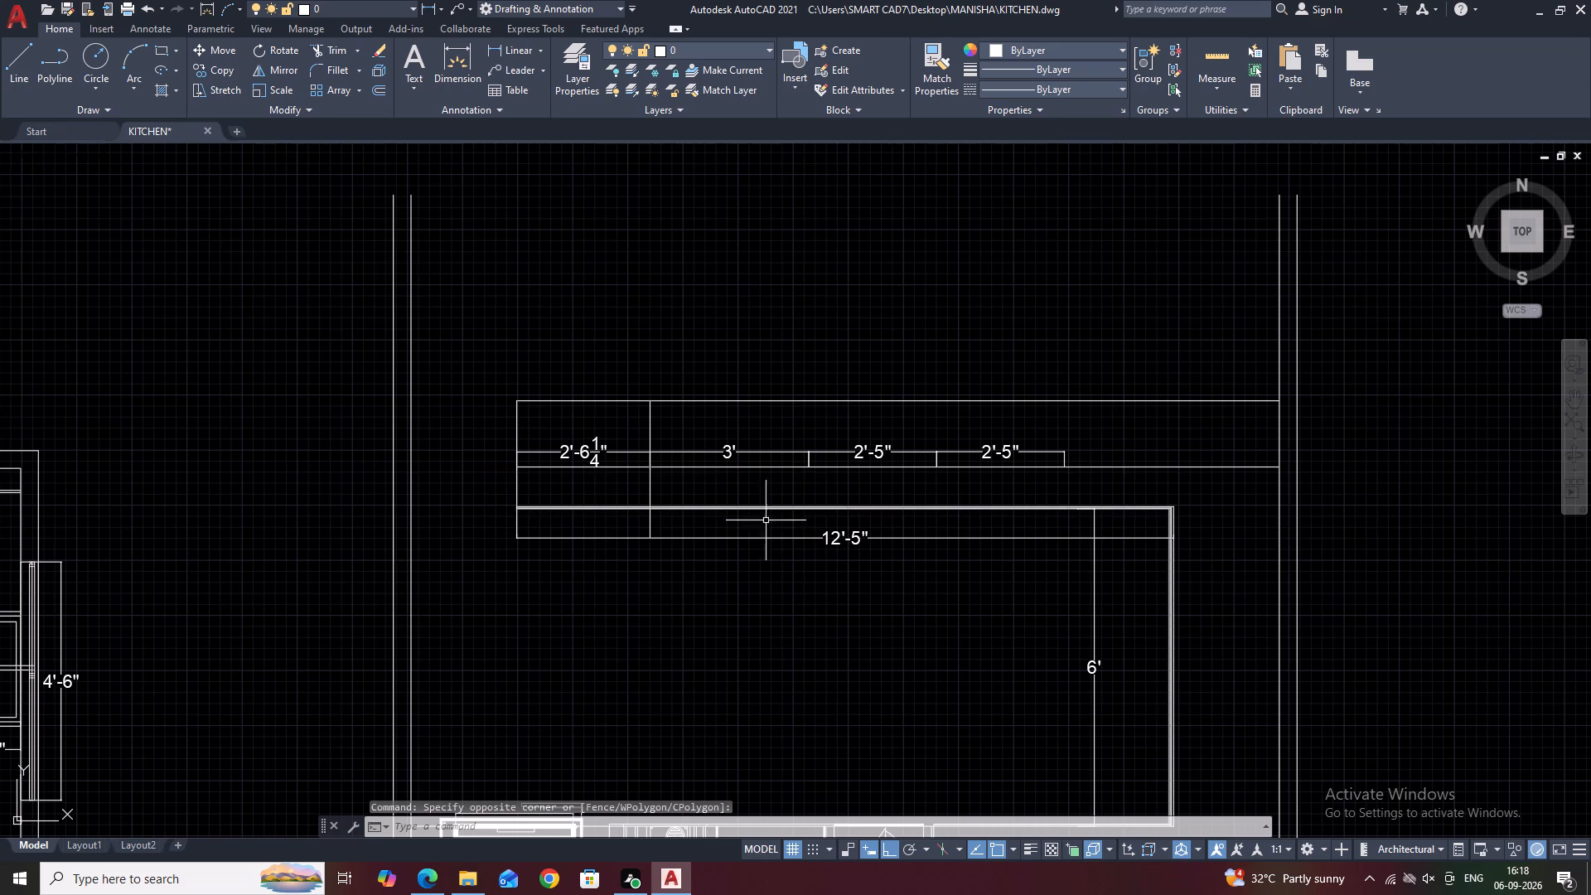
Draw a vertical divider line through the east end of the 3' dimension, from the 12'-5" dimension line to the top horizontal line.
text(L)
key(space)
scroll(833, 468, up, 2)
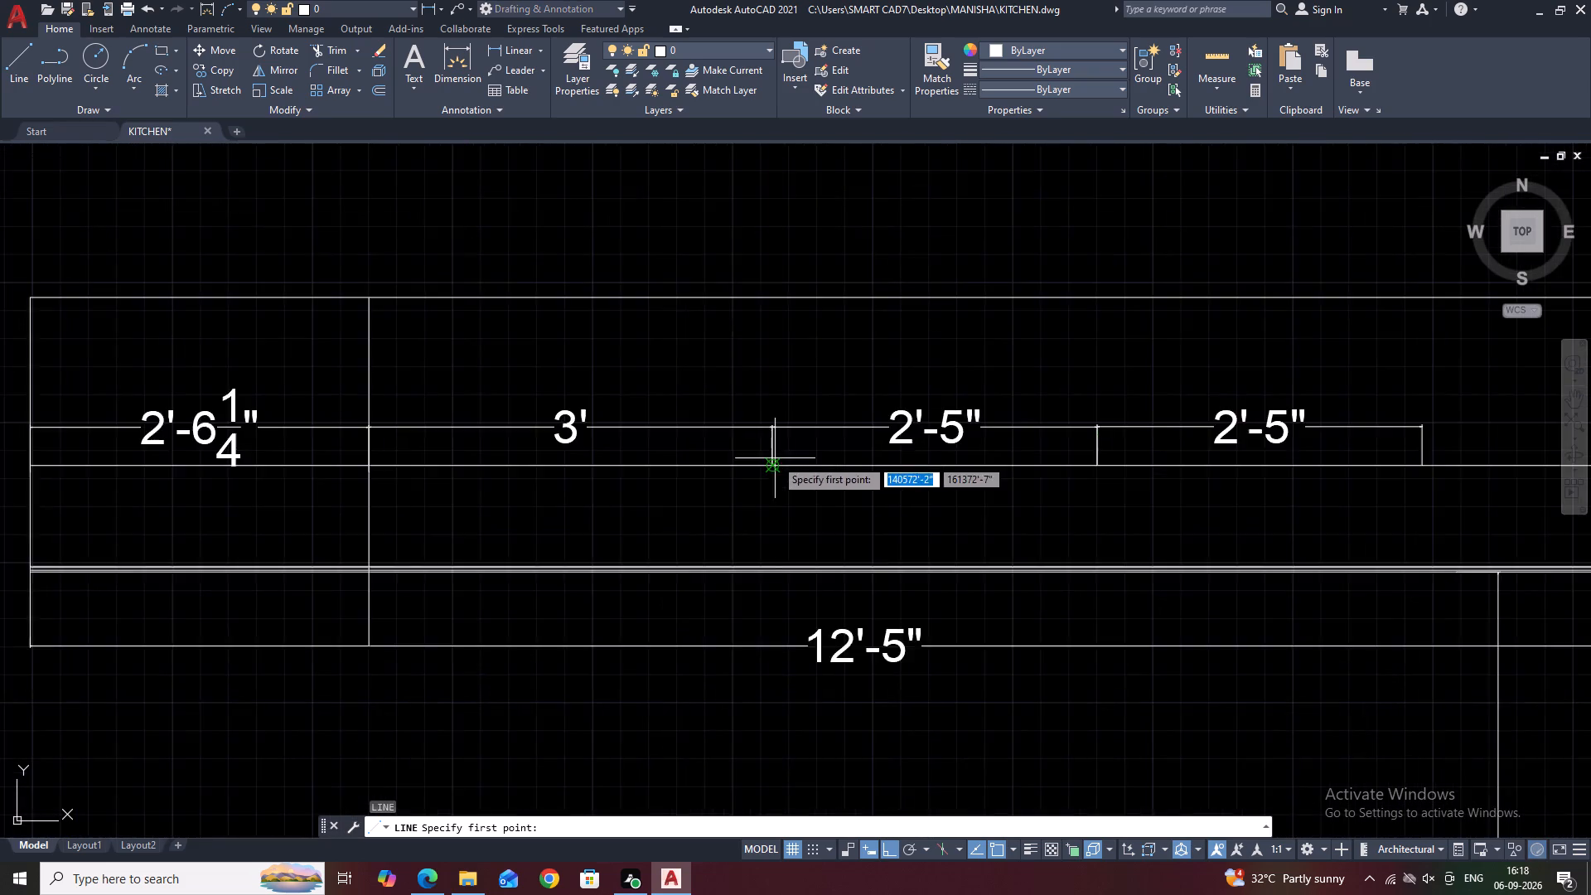
scroll(779, 436, up, 6)
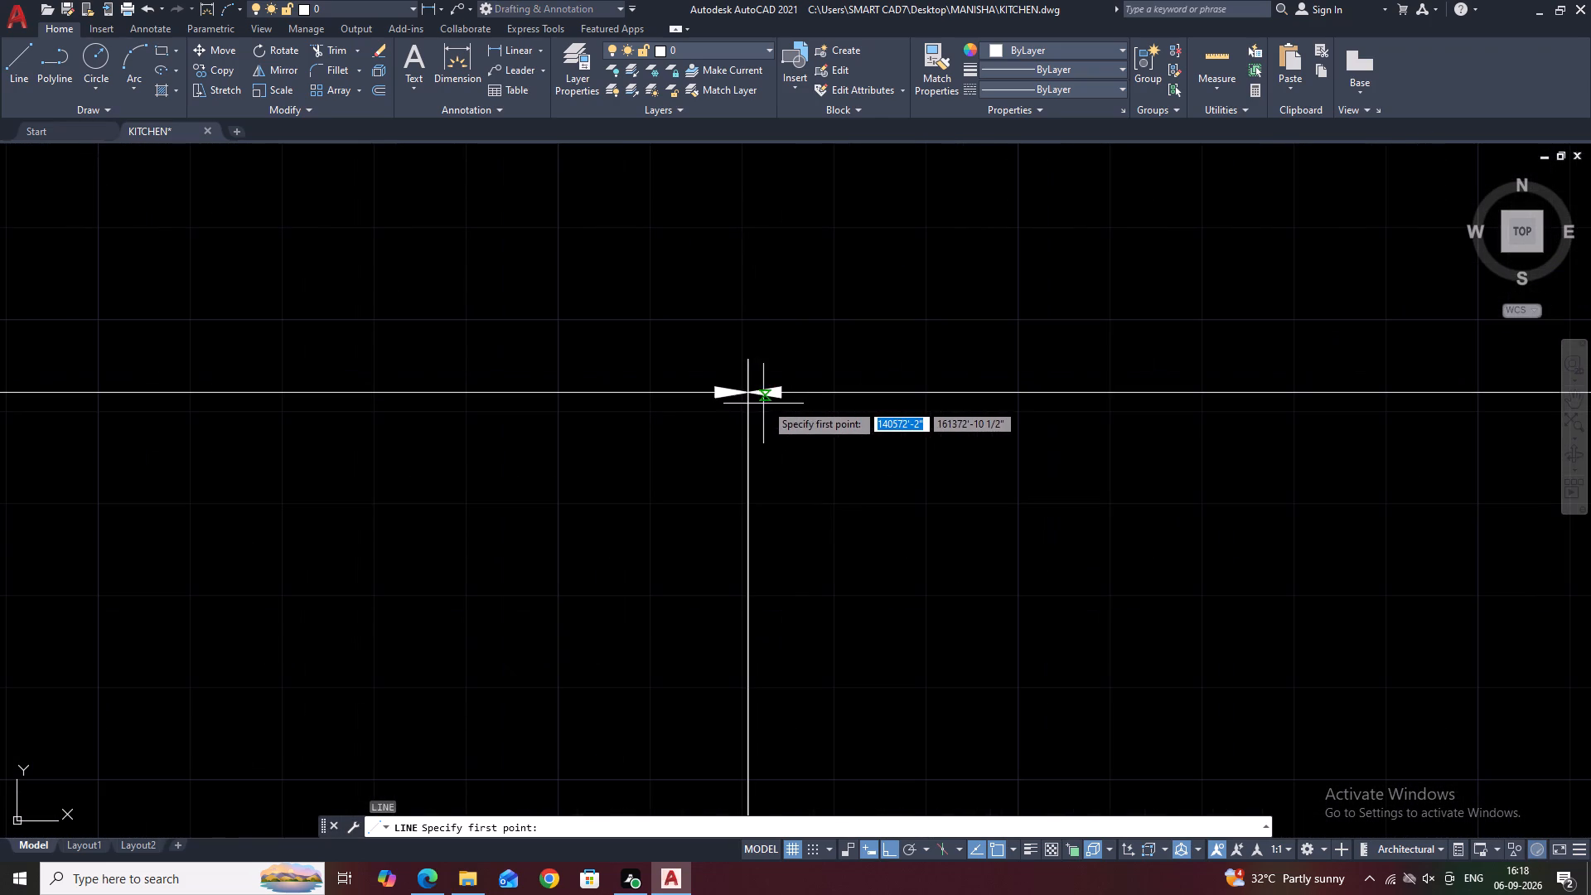
click(745, 394)
scroll(750, 335, down, 9)
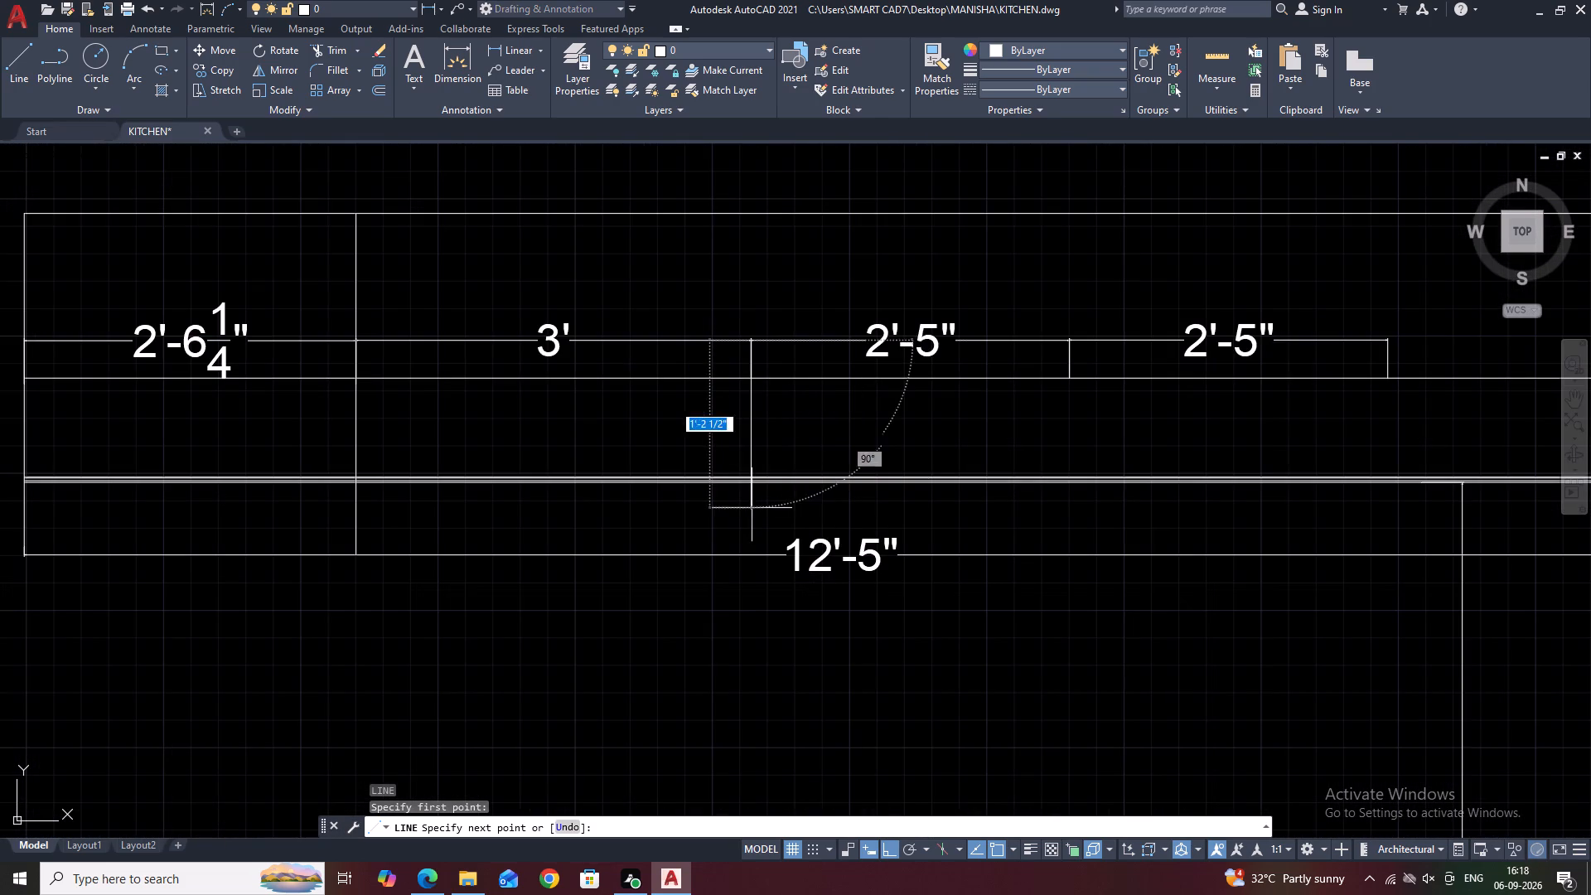
click(752, 555)
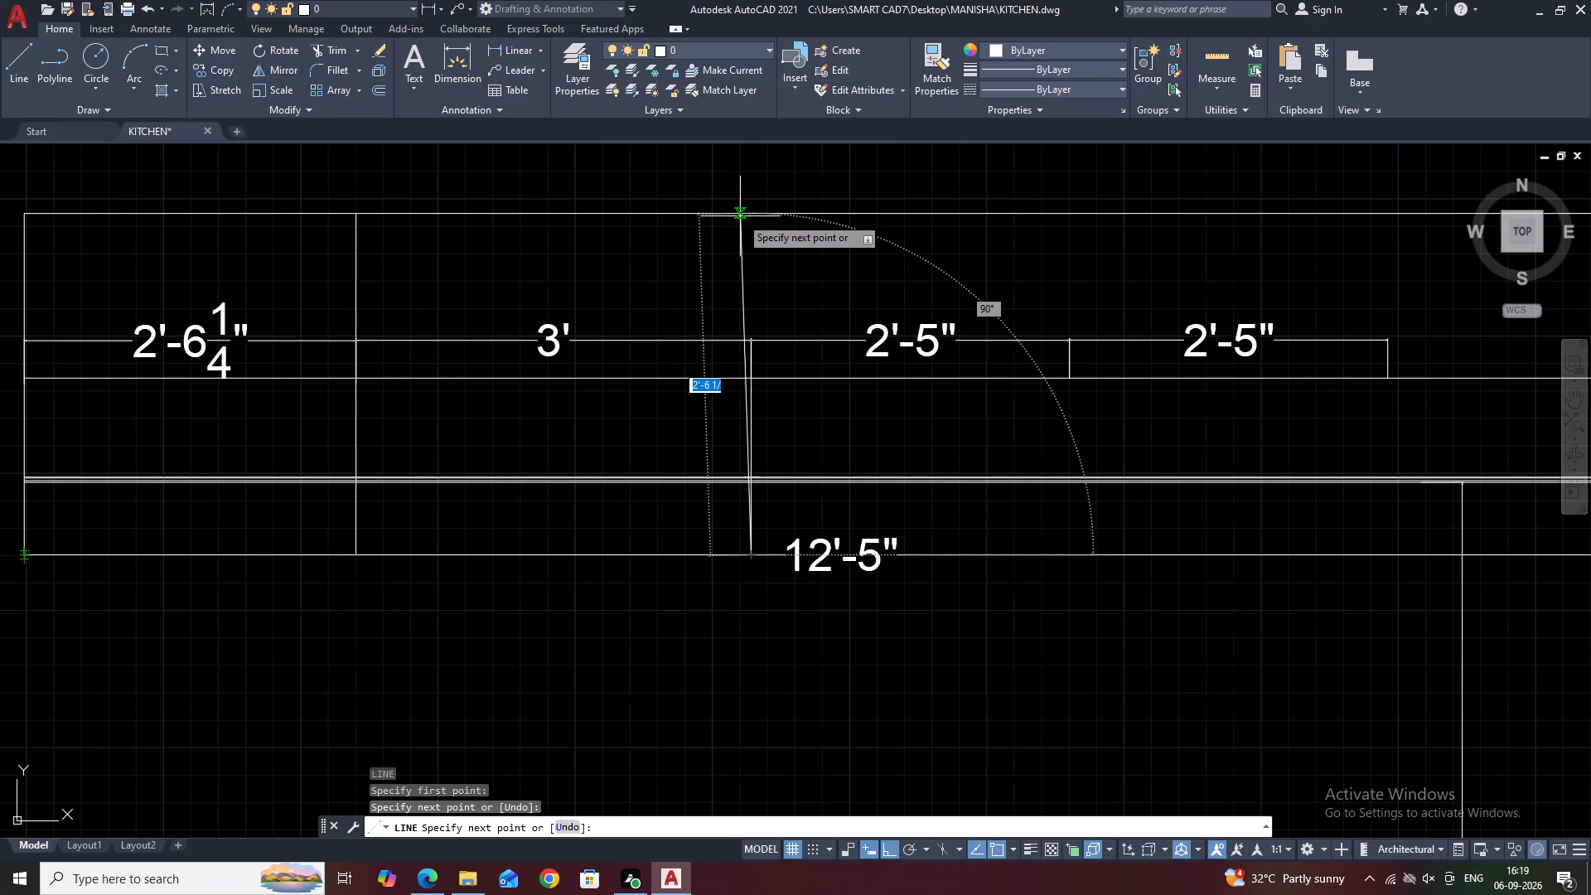
click(747, 216)
key(space)
Draw a vertical divider line between the two 2'-5" dimensions, from the top horizontal line to the 12'-5" dimension line.
middle_drag(1007, 406, 885, 479)
key(space)
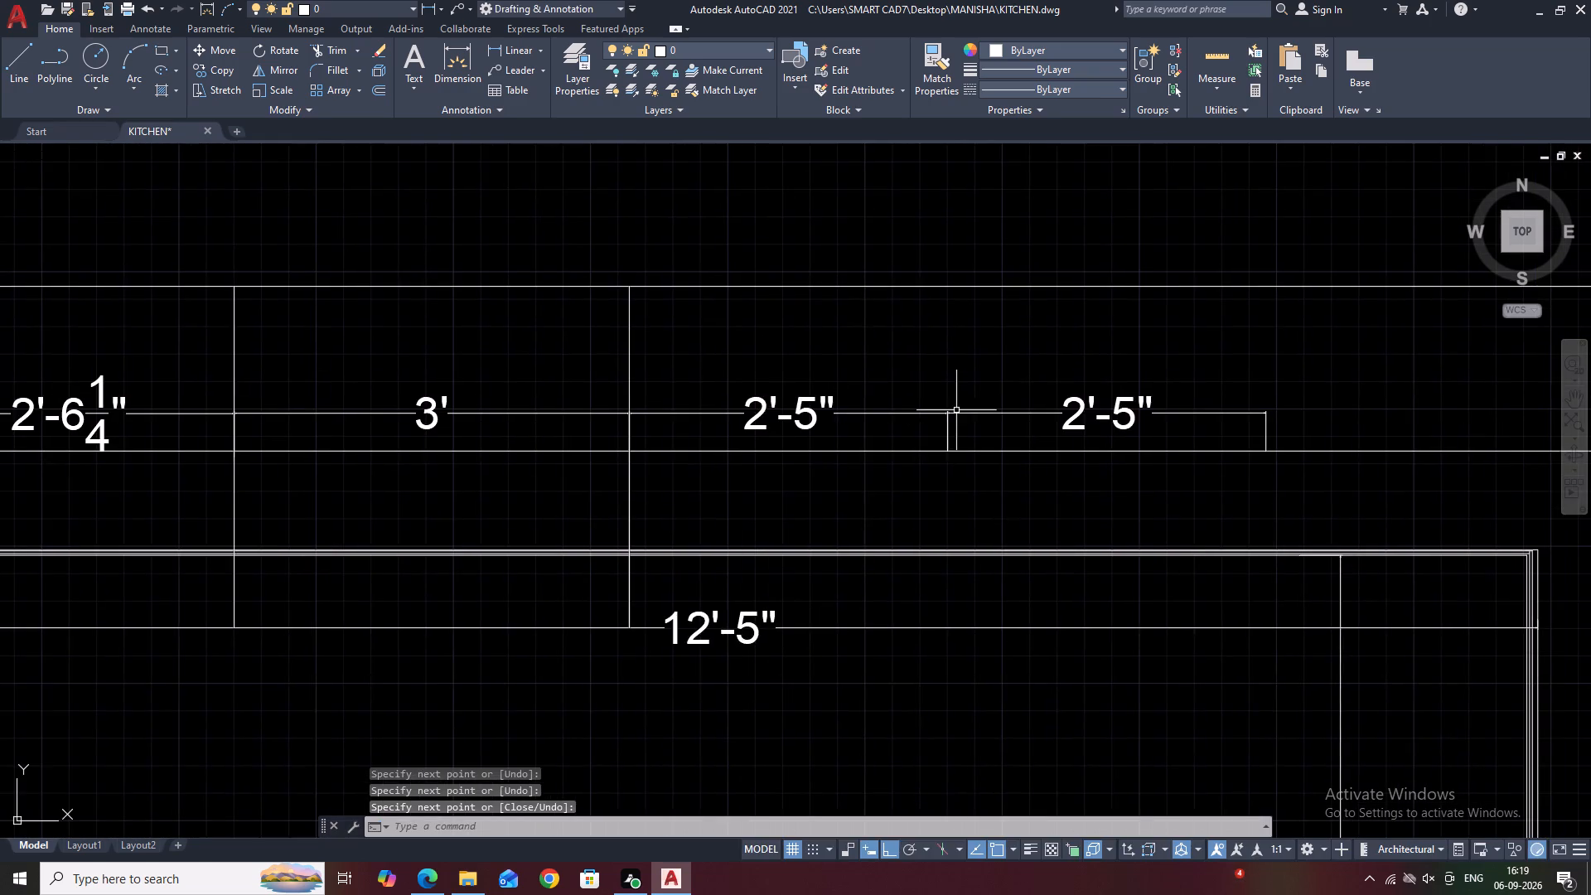
scroll(934, 418, up, 4)
scroll(1014, 362, up, 4)
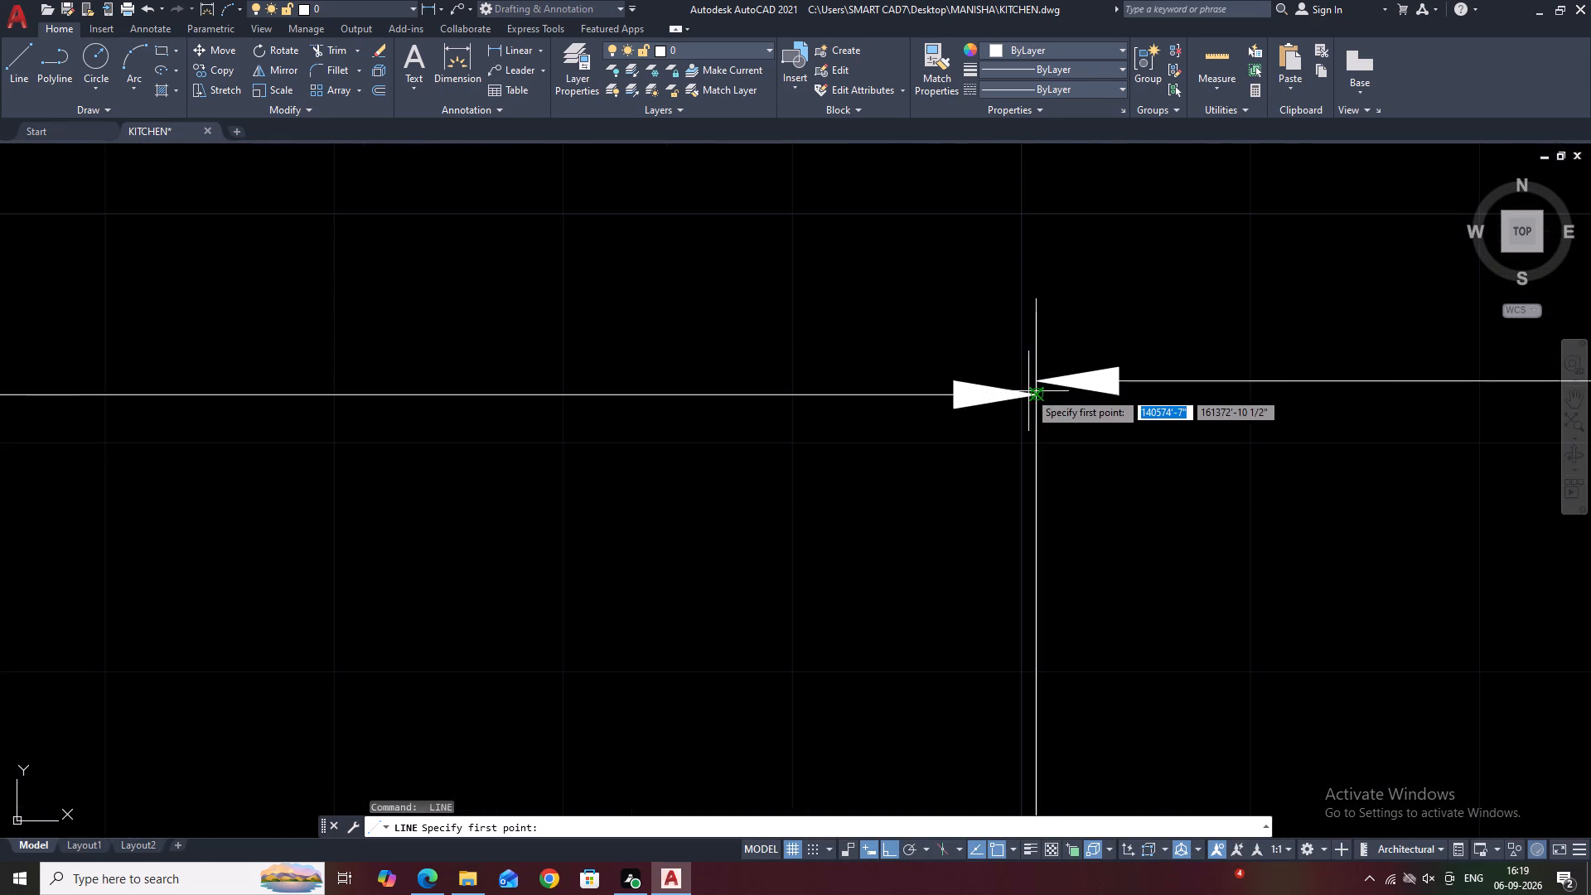
click(1036, 389)
scroll(1039, 275, down, 3)
middle_drag(1045, 235, 1003, 545)
scroll(1004, 515, down, 4)
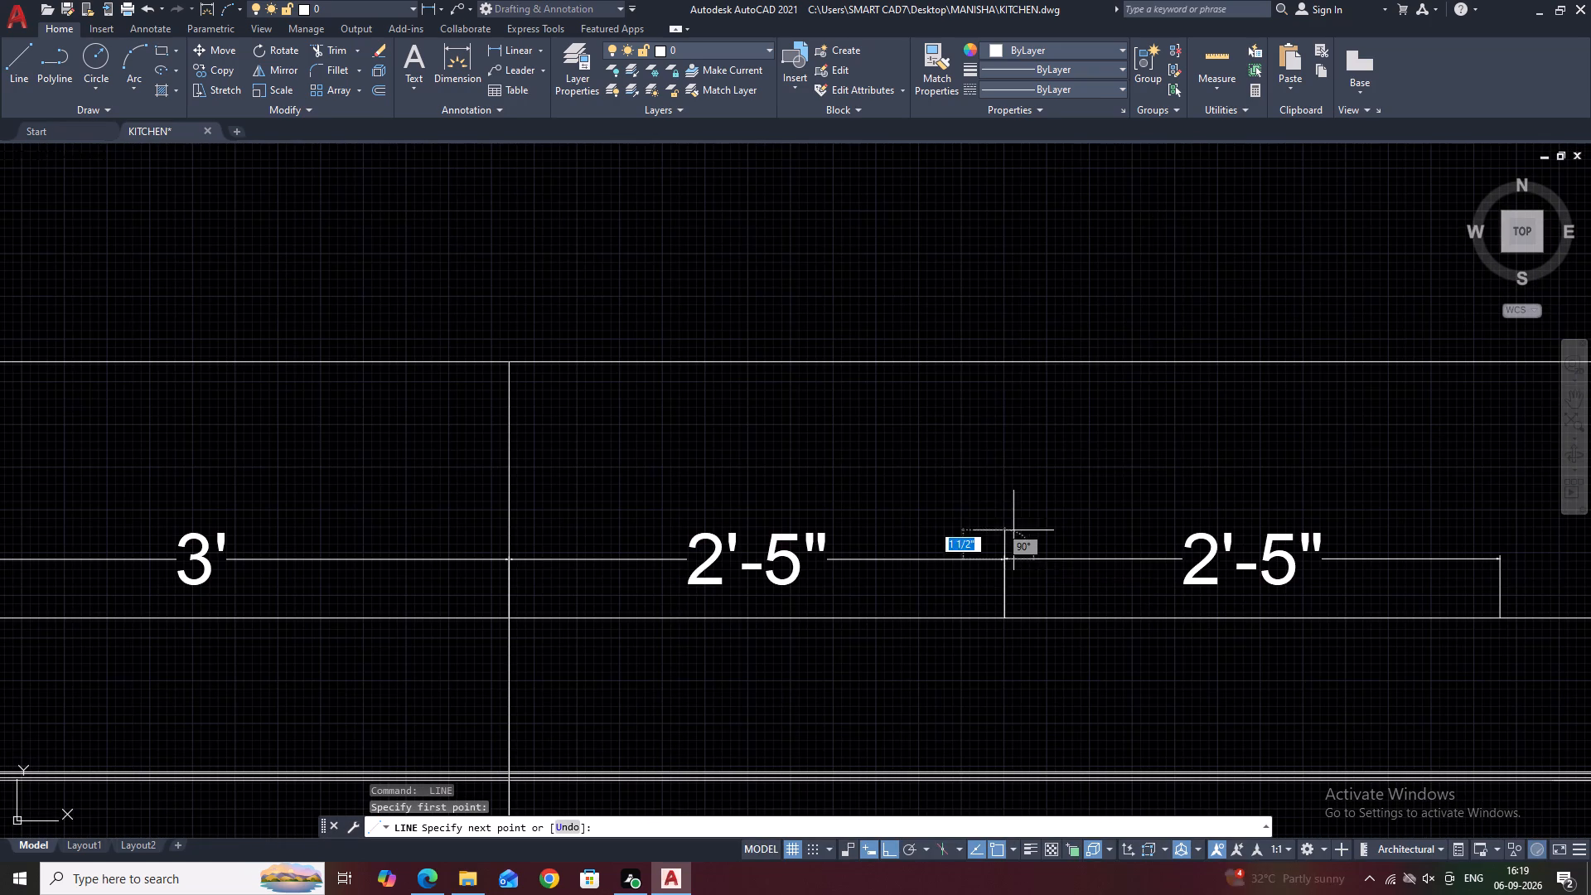
click(1006, 359)
scroll(1008, 363, down, 3)
scroll(1018, 499, up, 2)
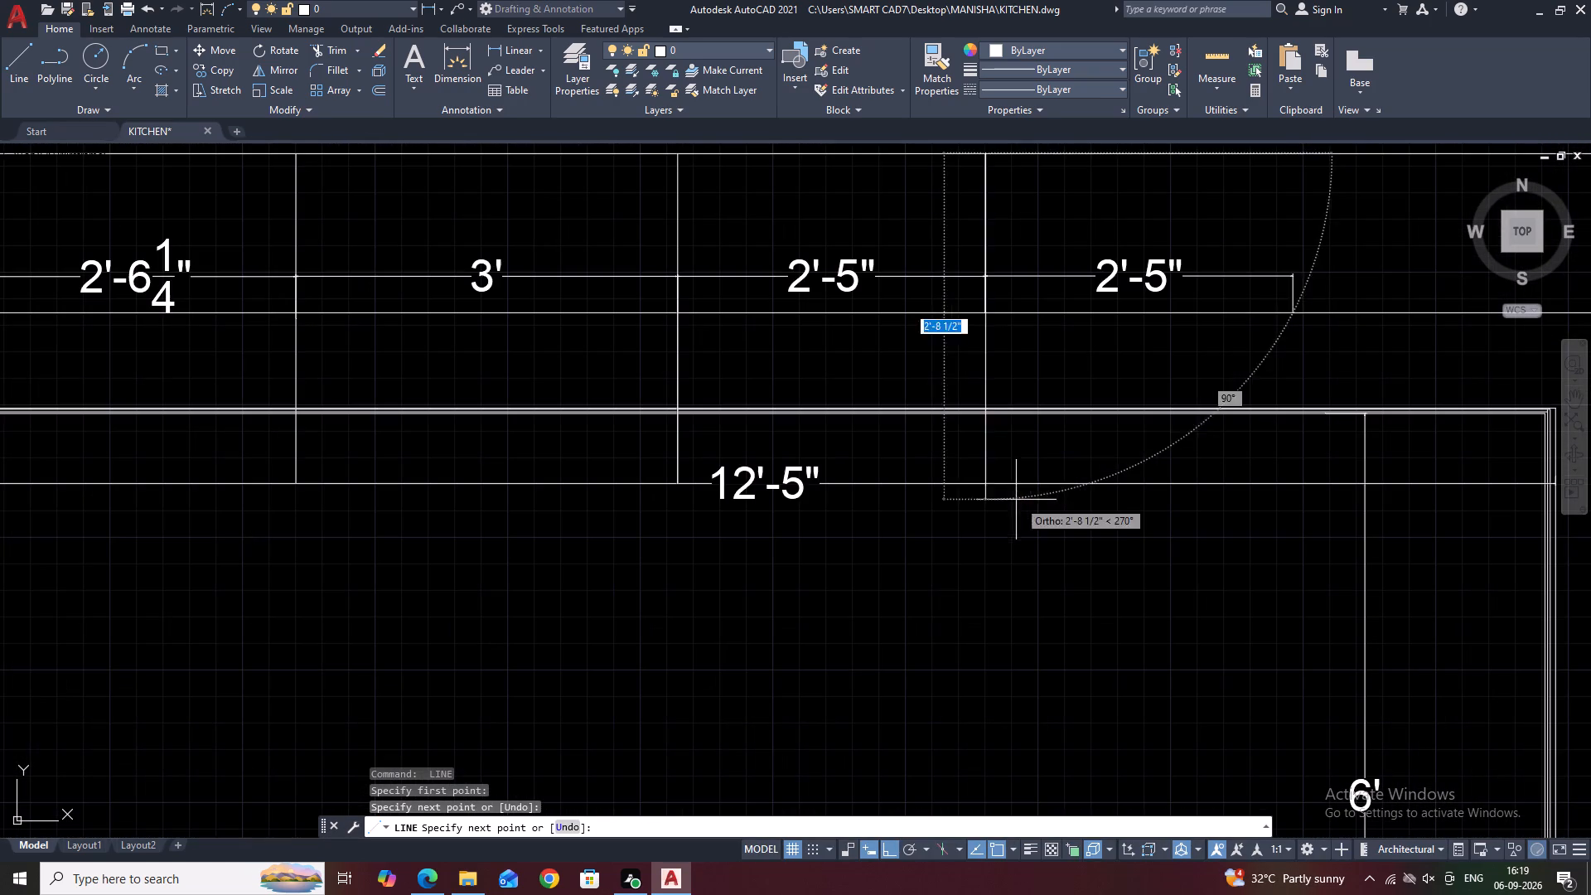
click(988, 483)
key(space)
Draw a vertical divider at the east end of the last 2'-5" dimension, from the counter's double line to the top horizontal line.
middle_drag(1038, 360, 906, 477)
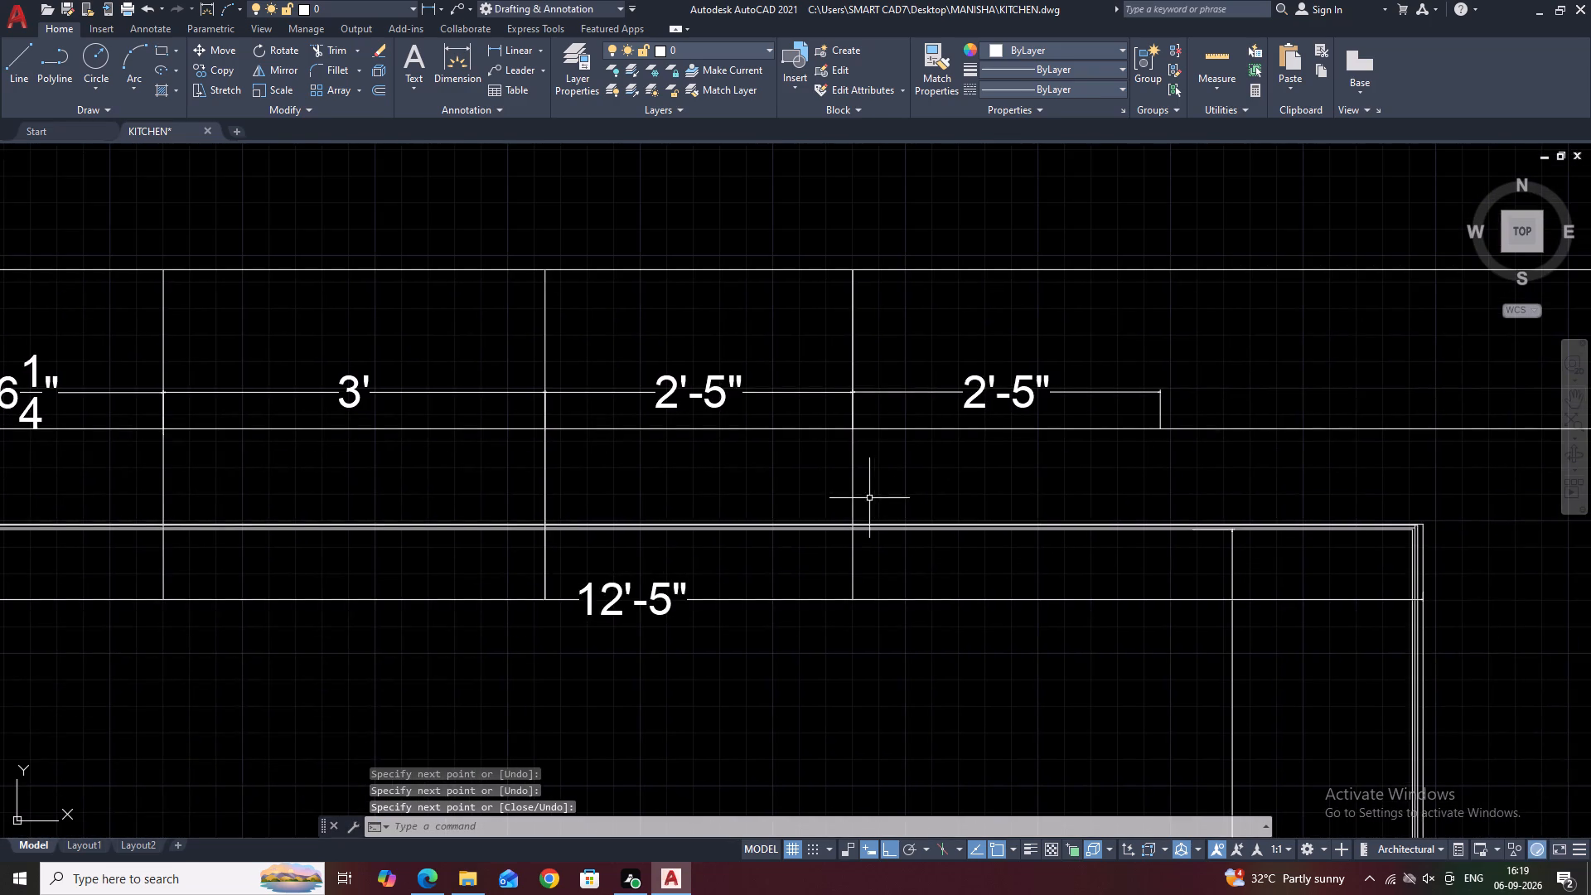
key(space)
scroll(1134, 407, up, 4)
scroll(1236, 348, up, 2)
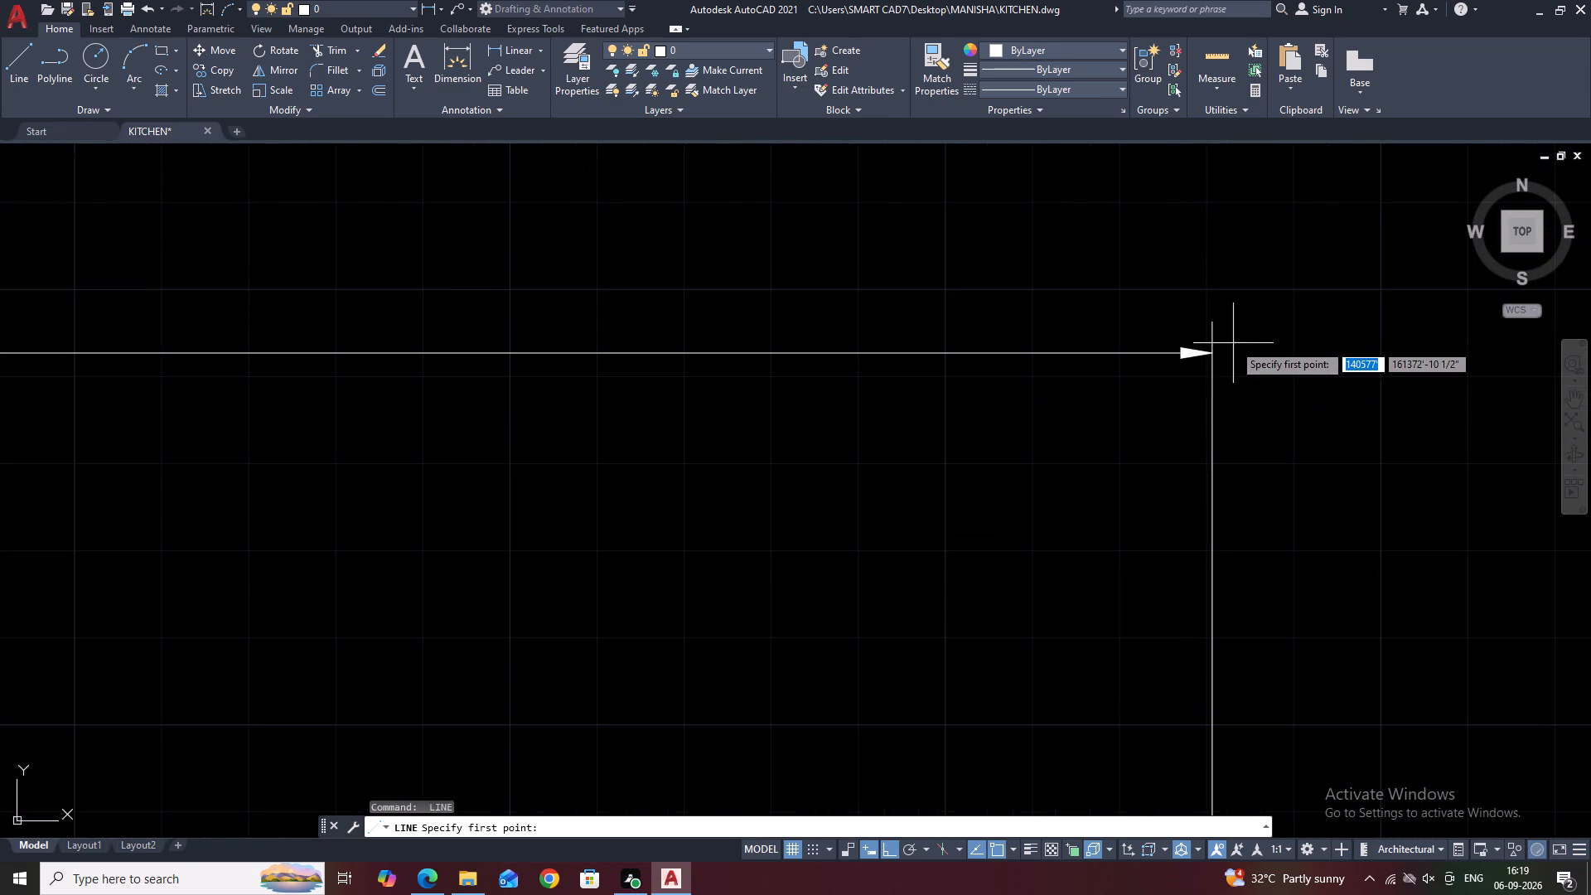
click(1213, 356)
scroll(1211, 358, down, 4)
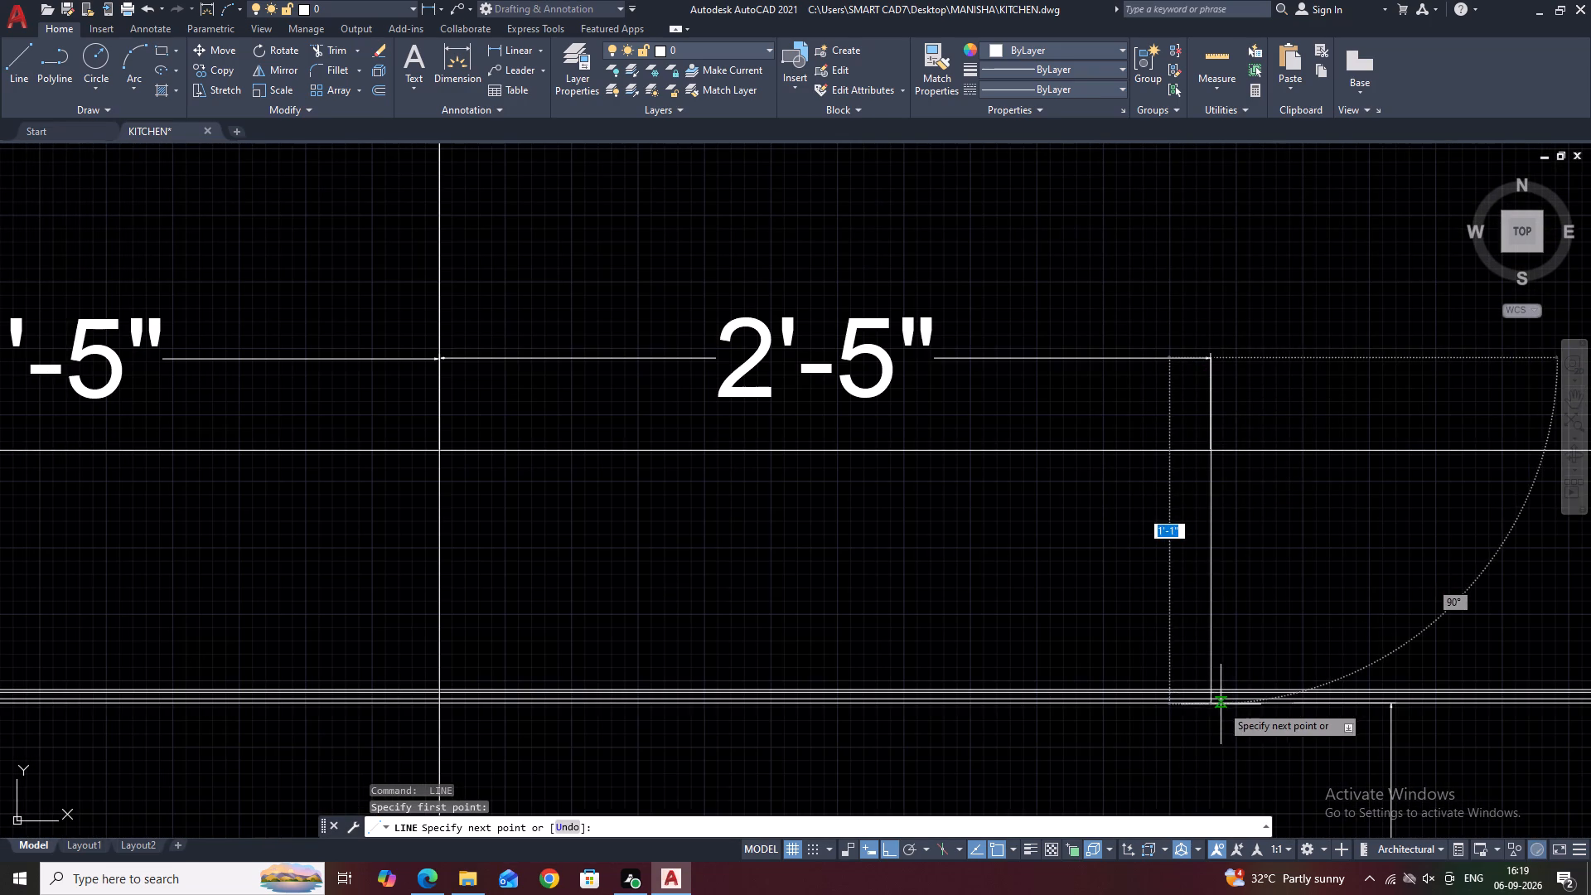
click(1215, 701)
middle_drag(1197, 254, 1081, 534)
scroll(1079, 538, down, 3)
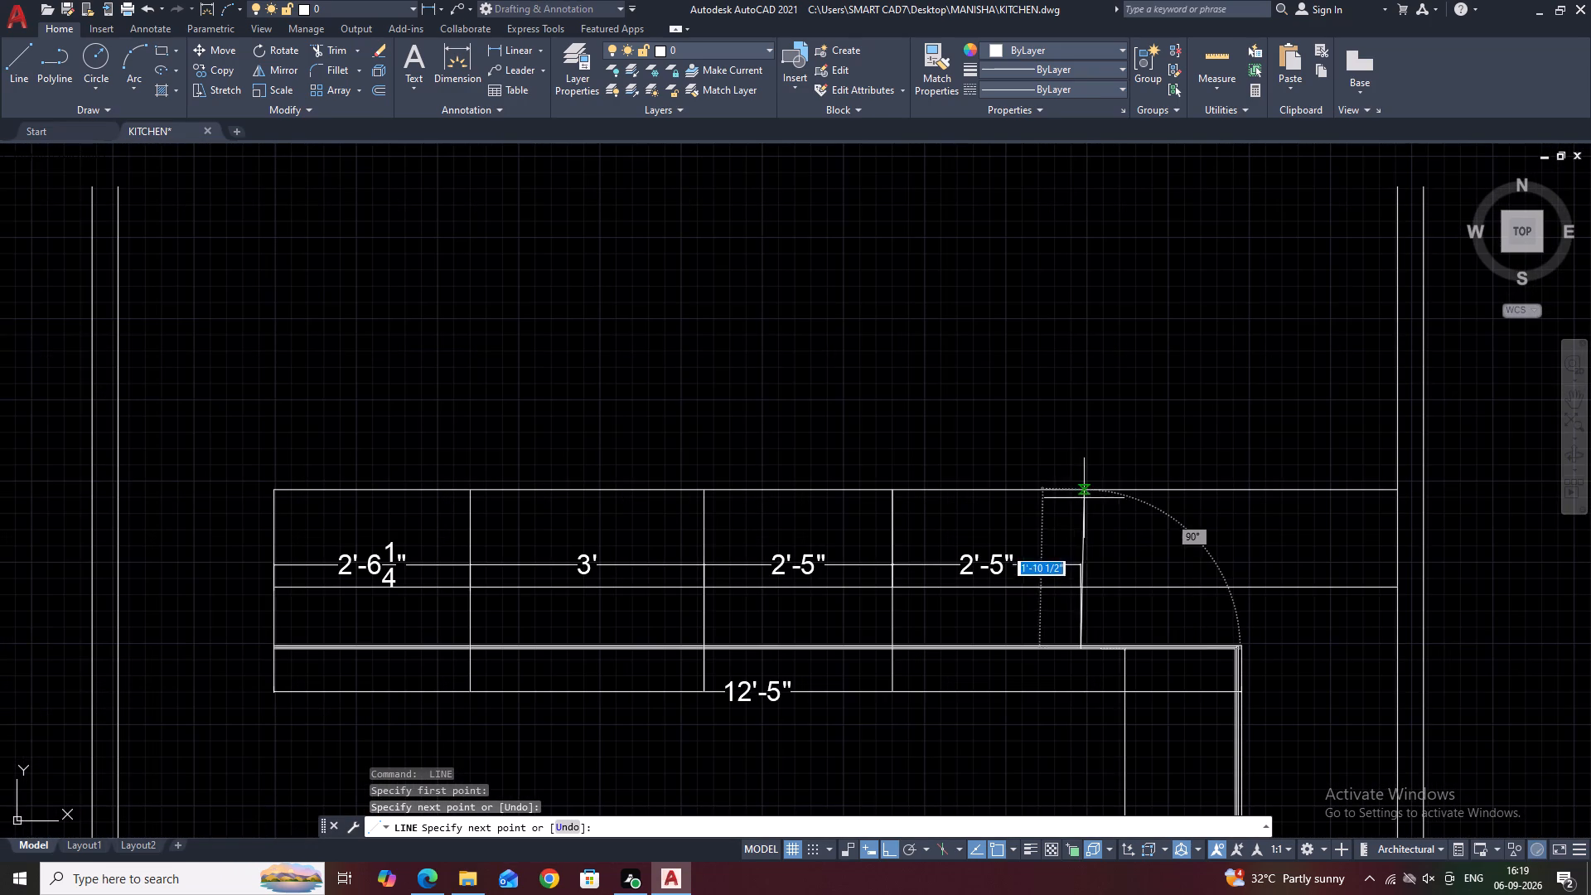
click(1086, 486)
key(space)
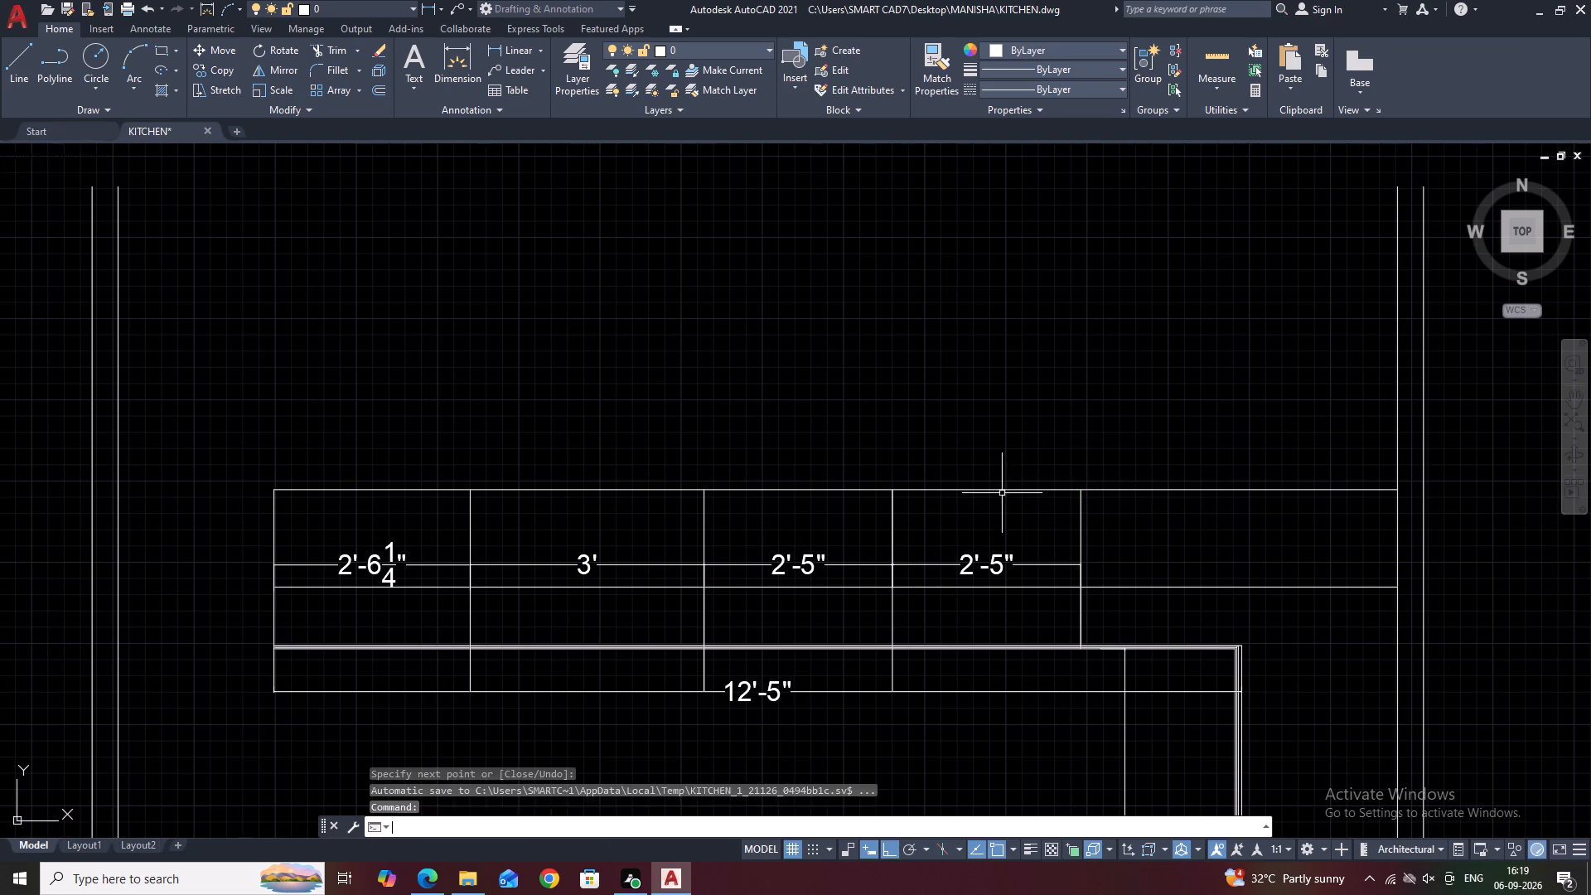
scroll(1002, 493, down, 2)
middle_drag(1160, 561, 1133, 535)
key(Escape)
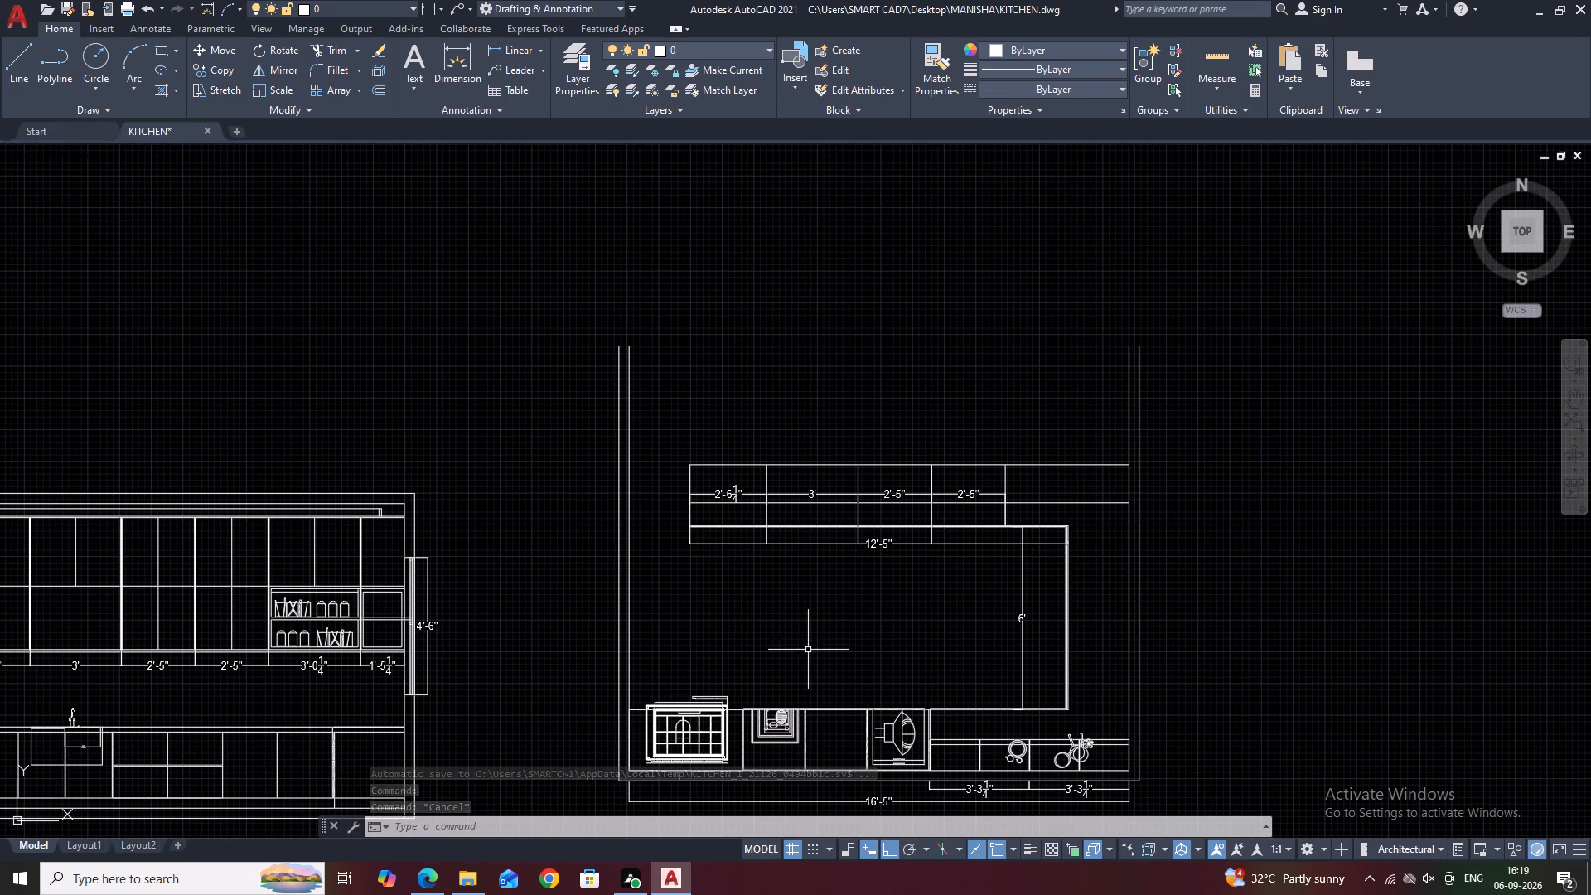
Move the 3' dimension of the upper counter row down to just below the 12'-5" dimension line.
middle_click(829, 604)
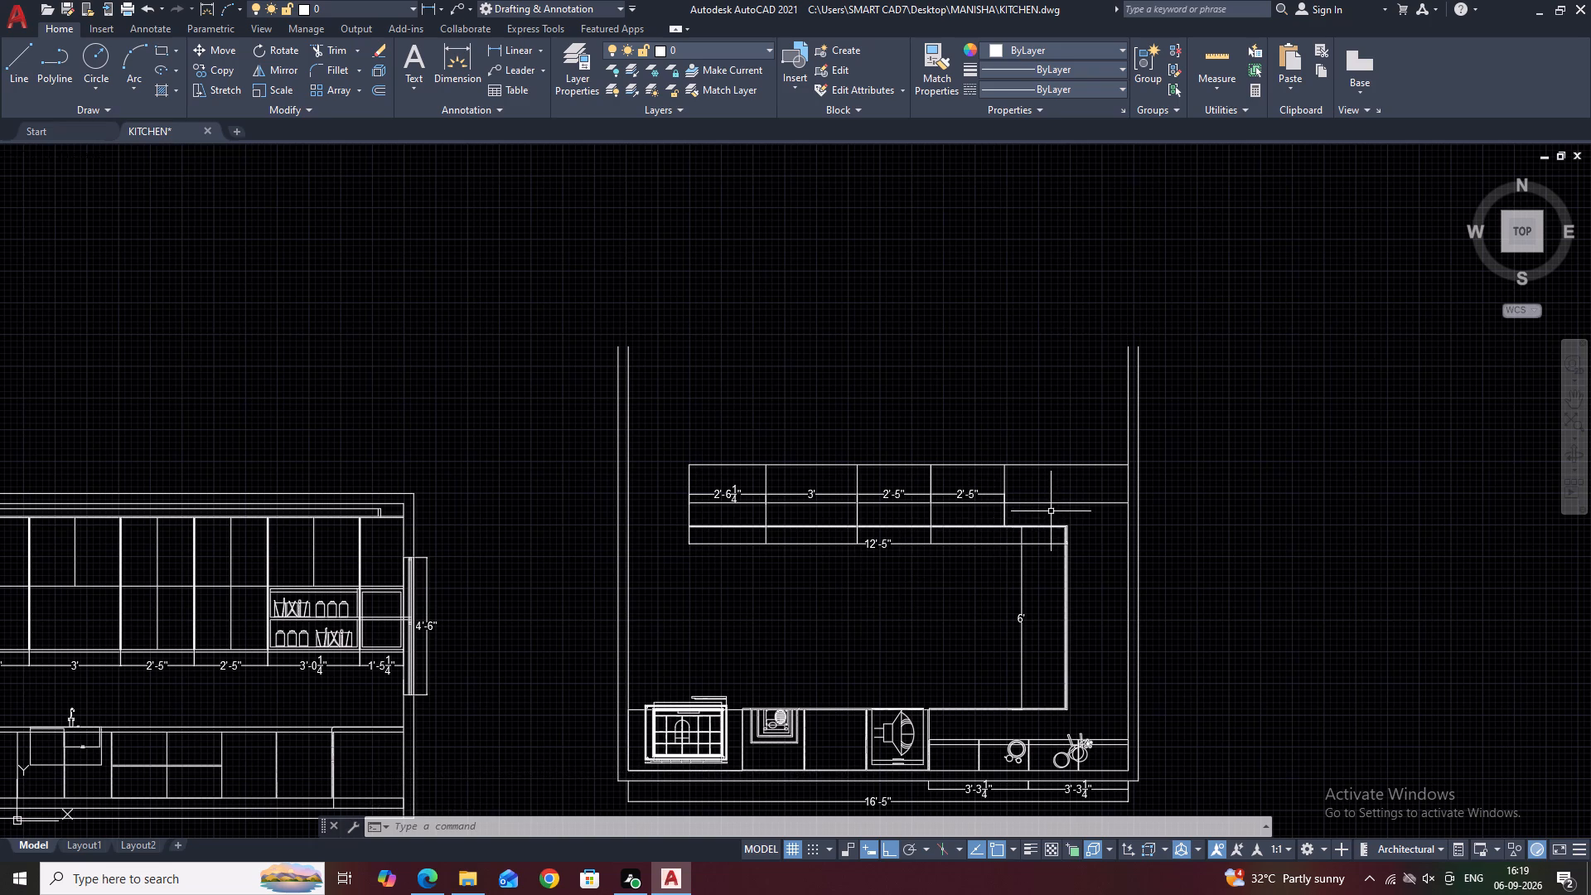
middle_drag(1051, 511, 968, 467)
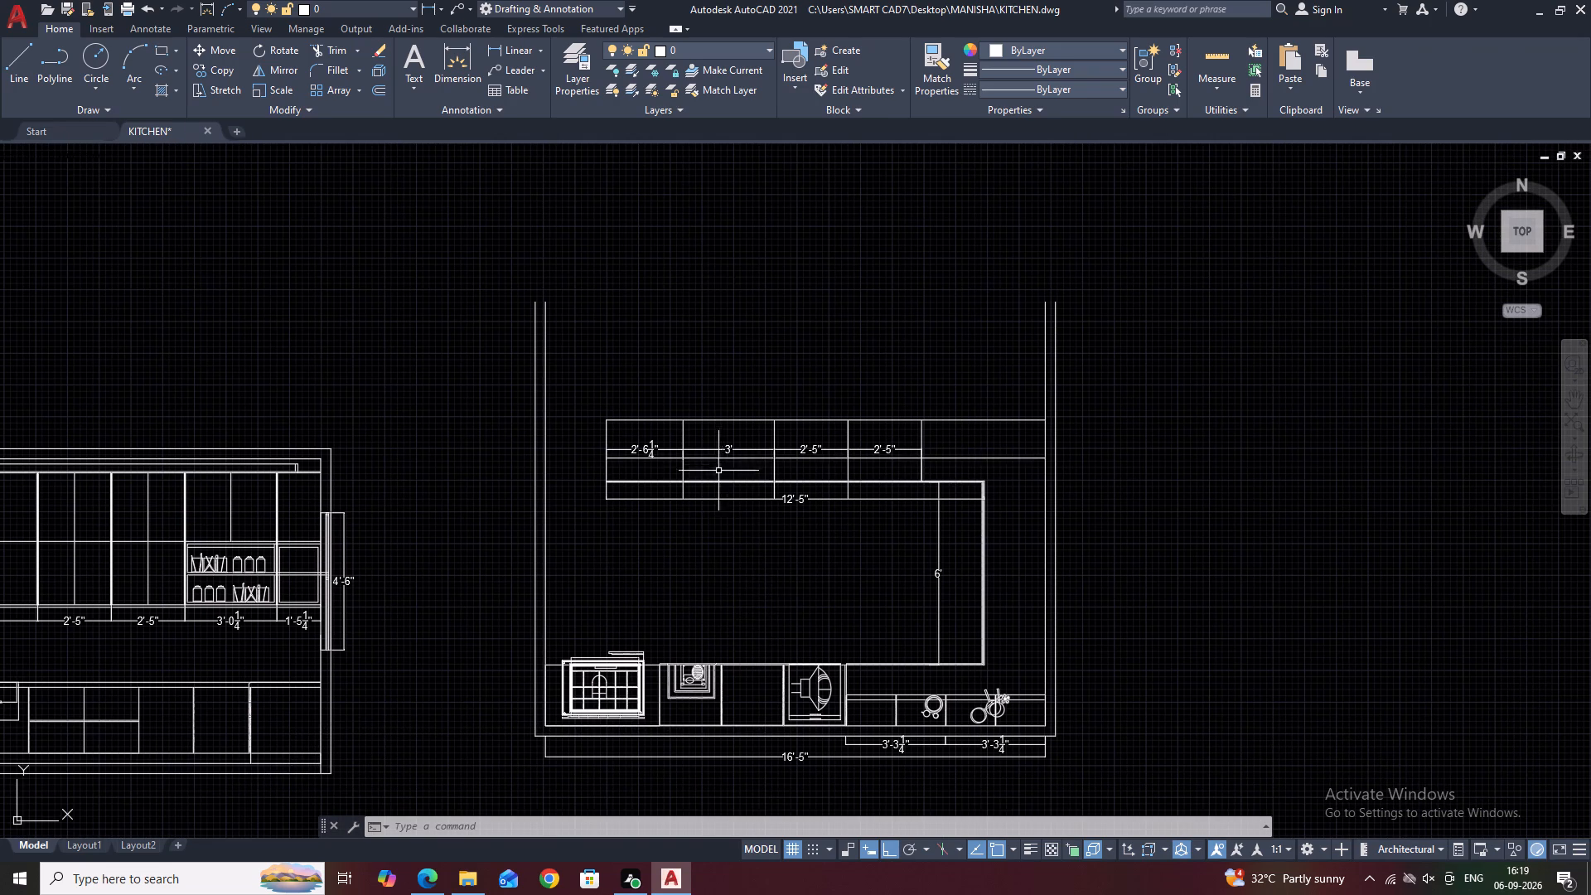
scroll(697, 478, up, 2)
click(794, 404)
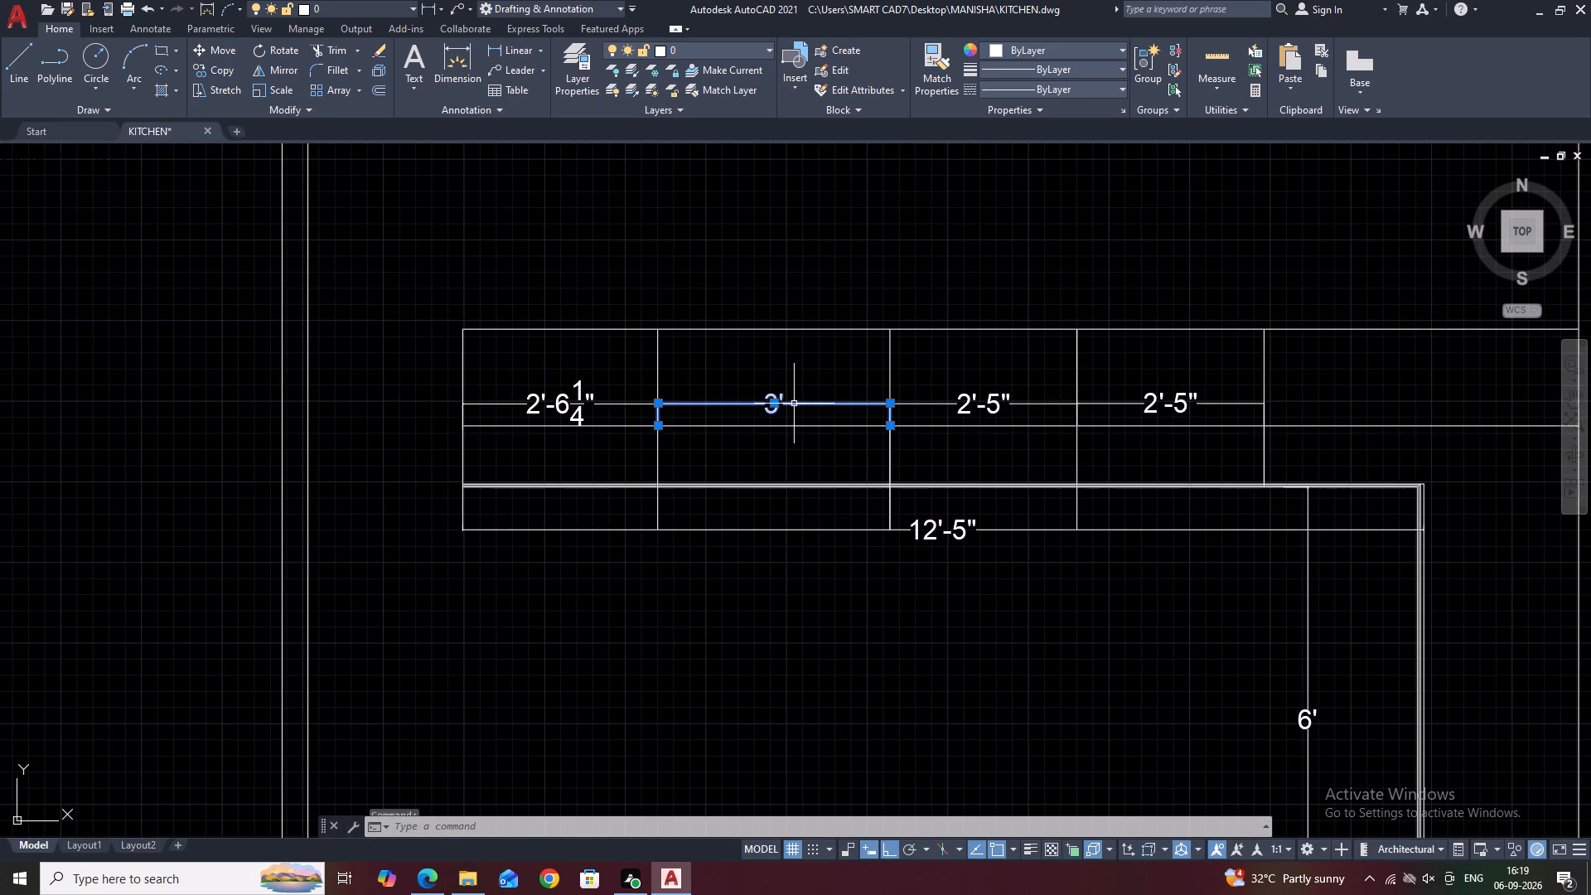
click(774, 403)
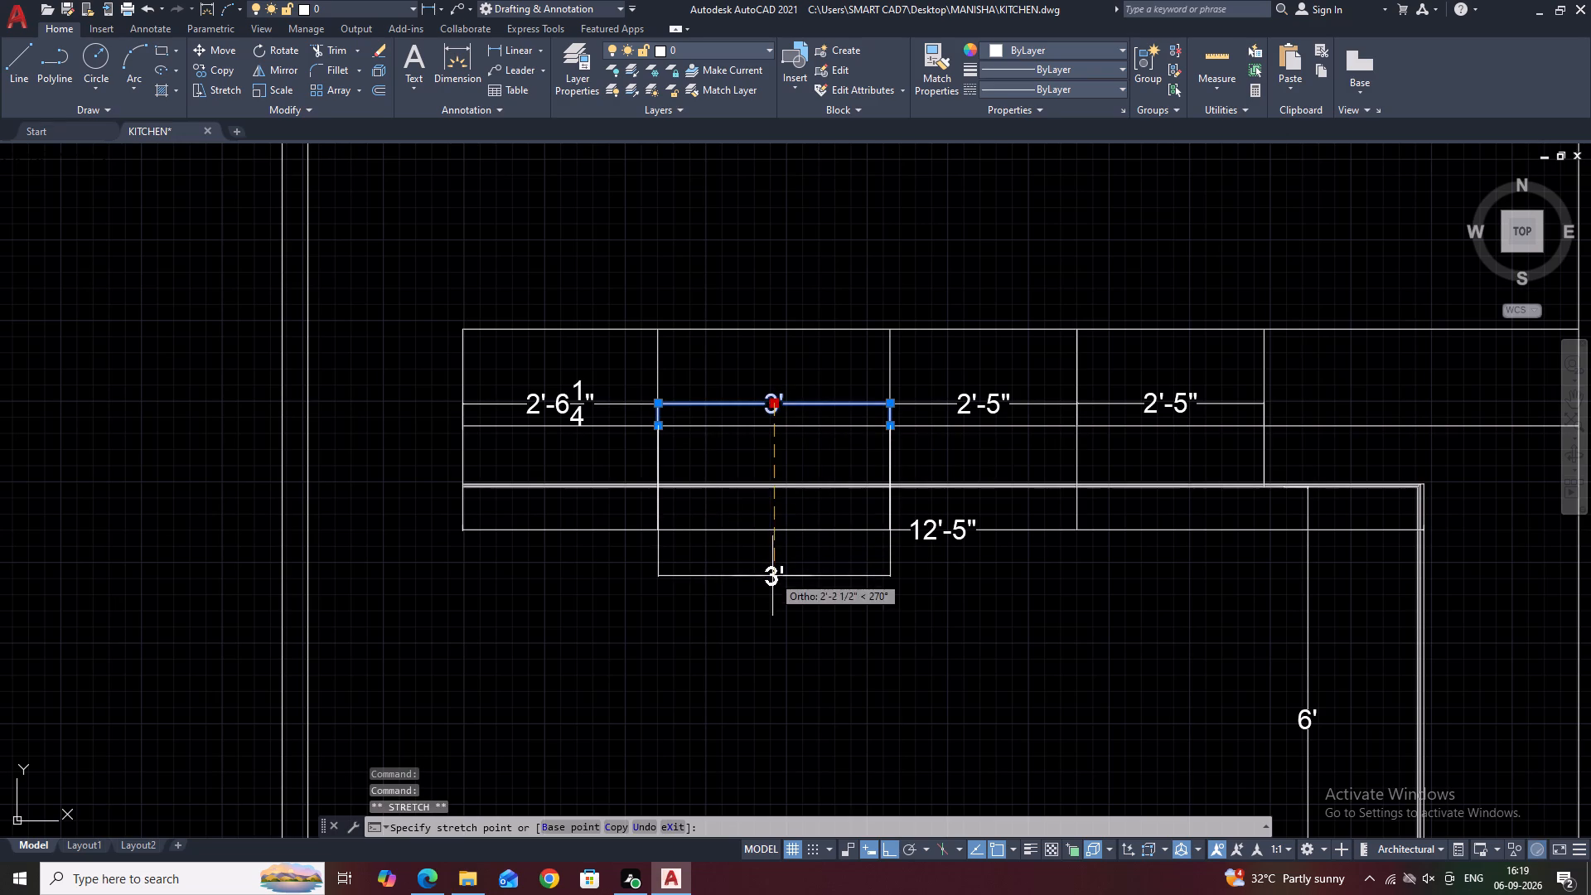
click(772, 577)
Move both 2'-5" dimensions of the upper counter row down below the 12'-5" dimension line, roughly level with the 3' dimension.
click(953, 412)
click(949, 382)
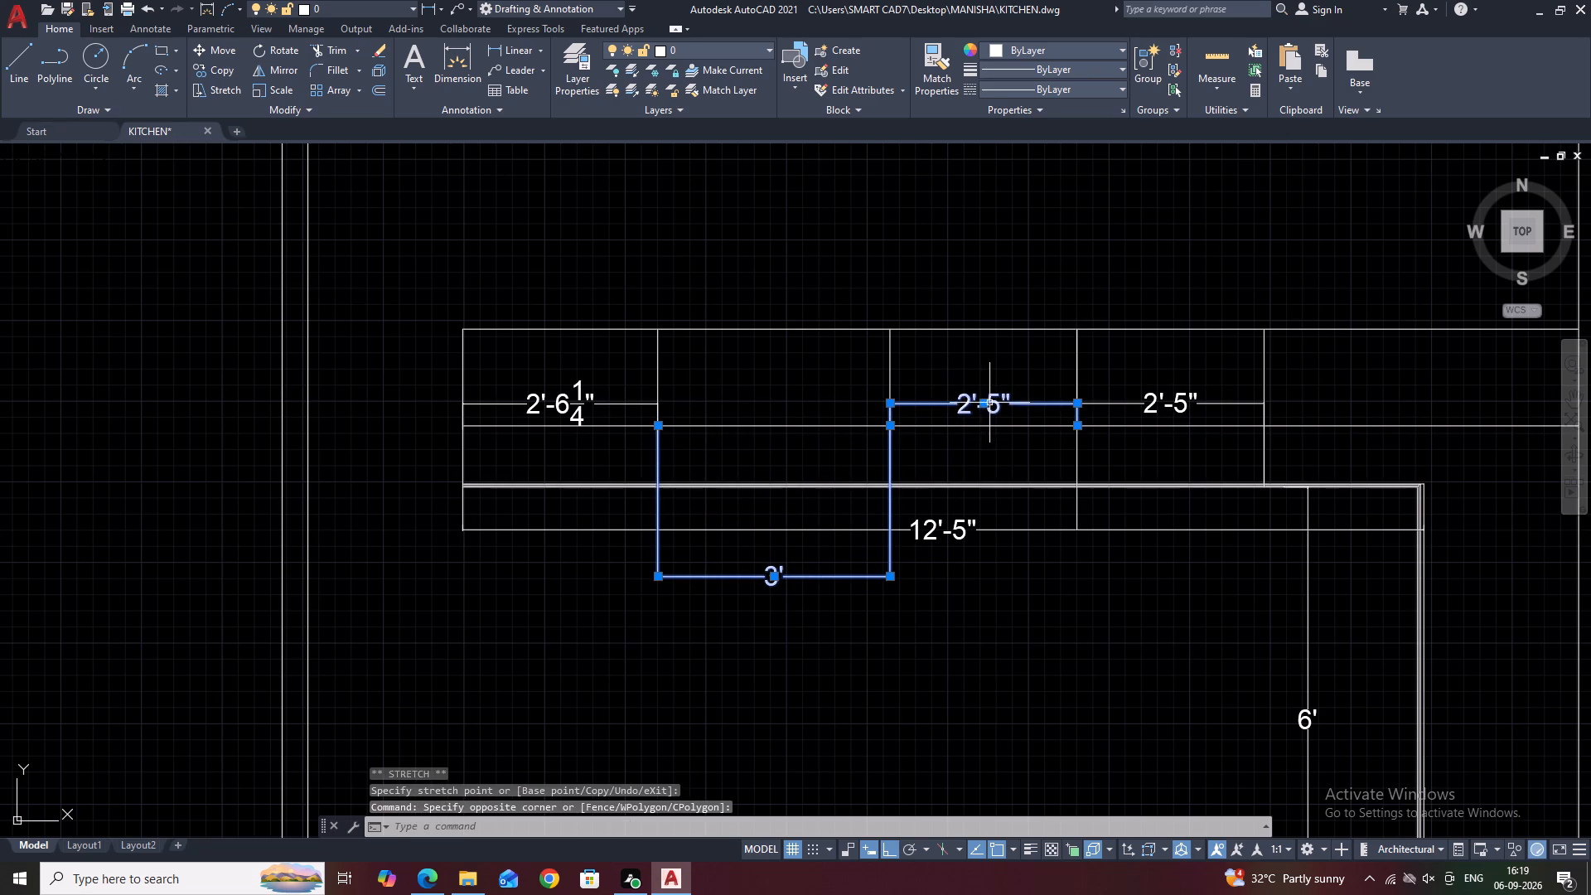
click(989, 402)
click(980, 402)
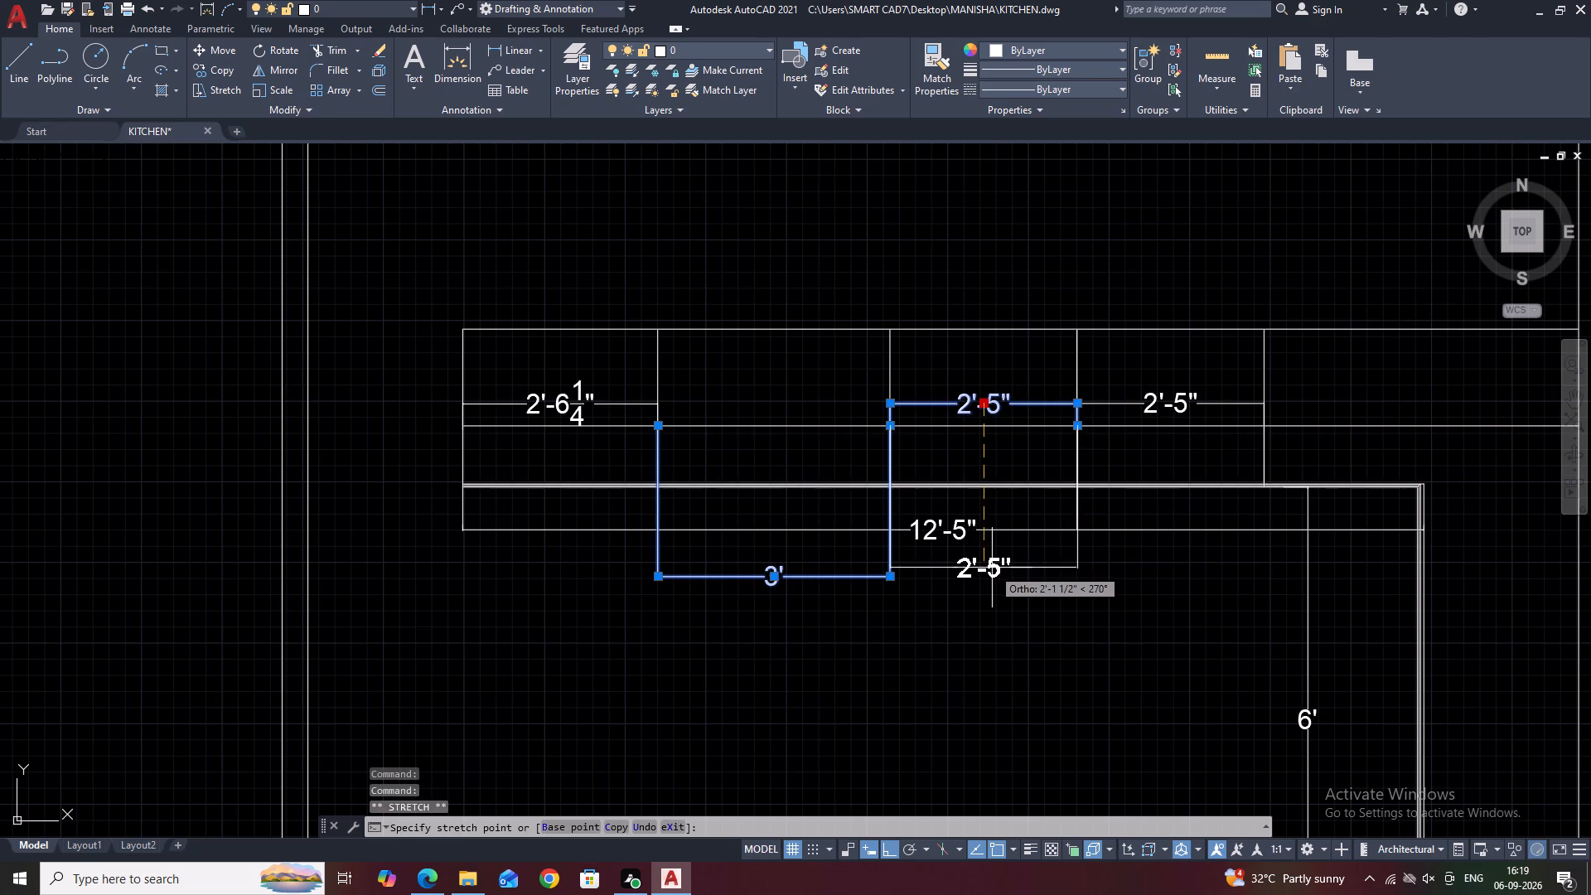
click(996, 573)
click(1134, 413)
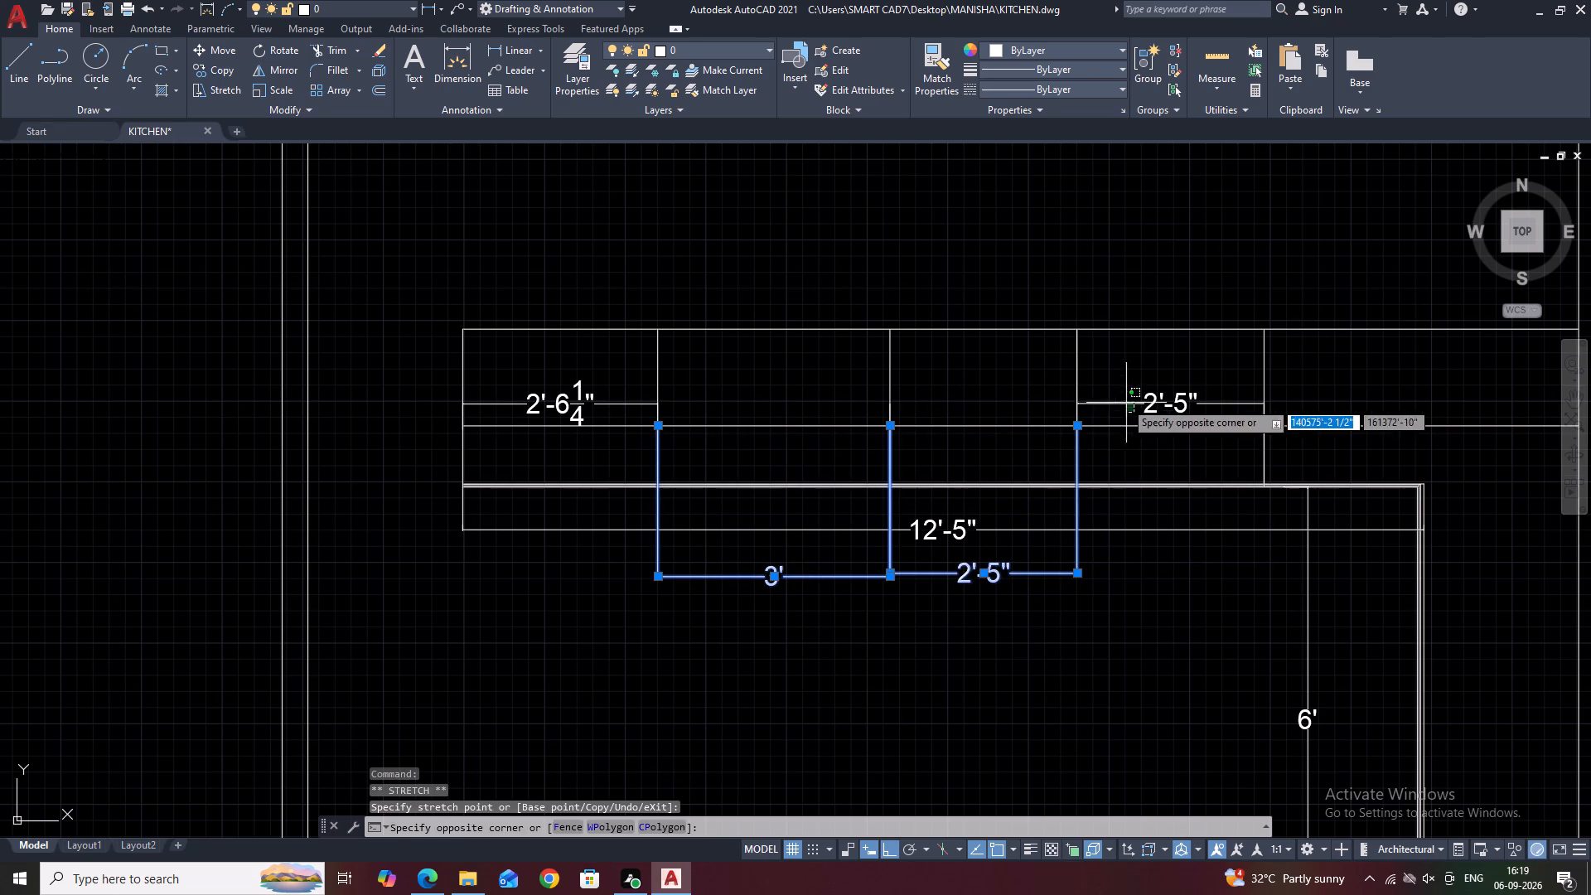
click(1120, 396)
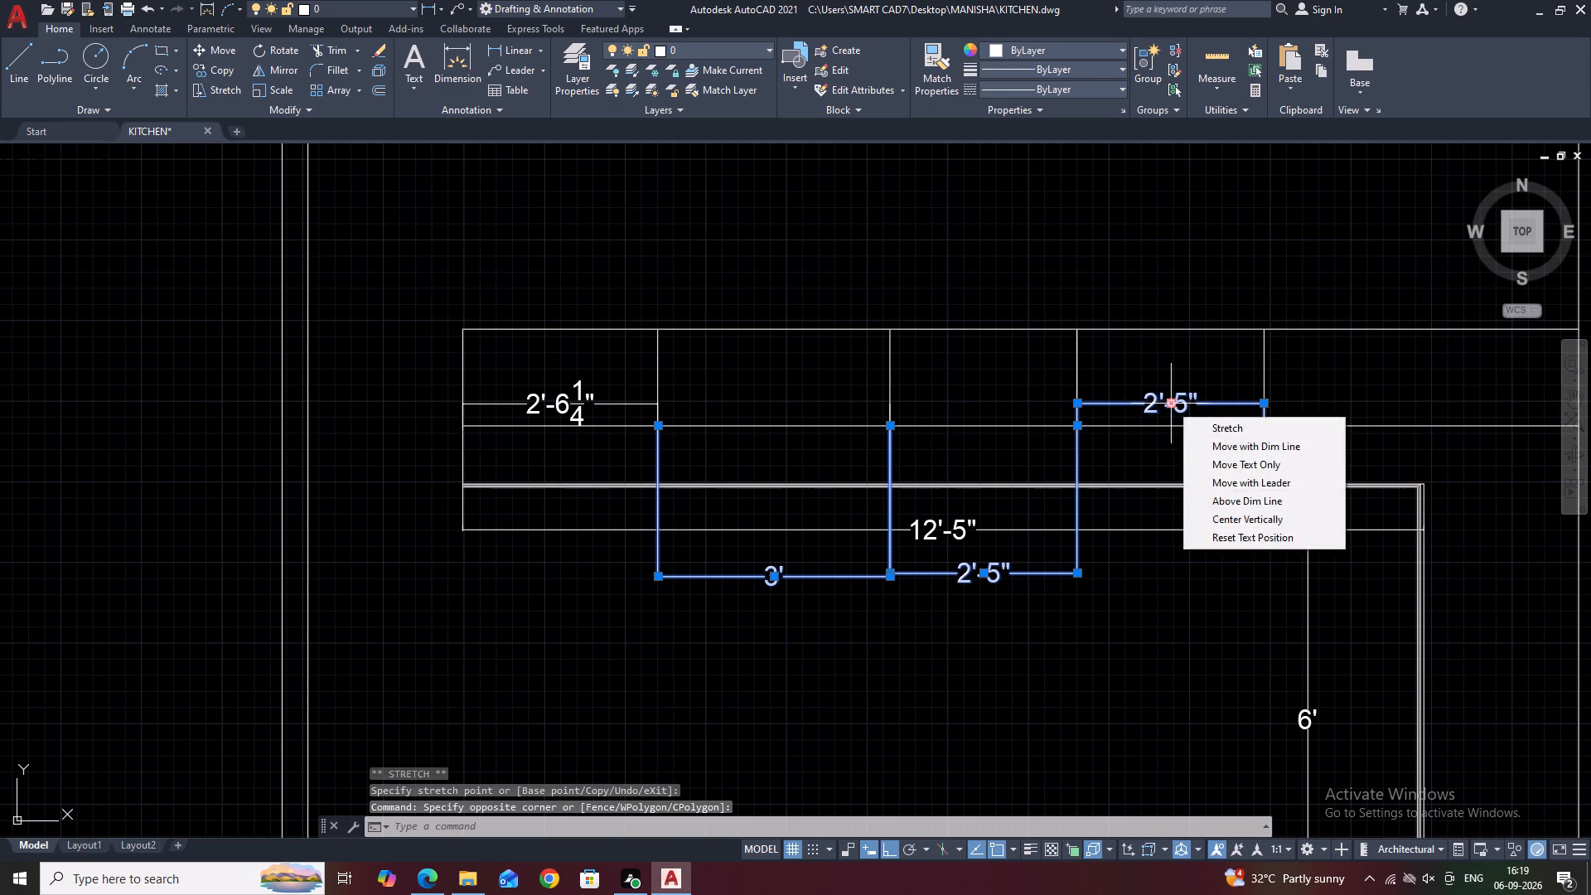
click(1170, 399)
click(1156, 571)
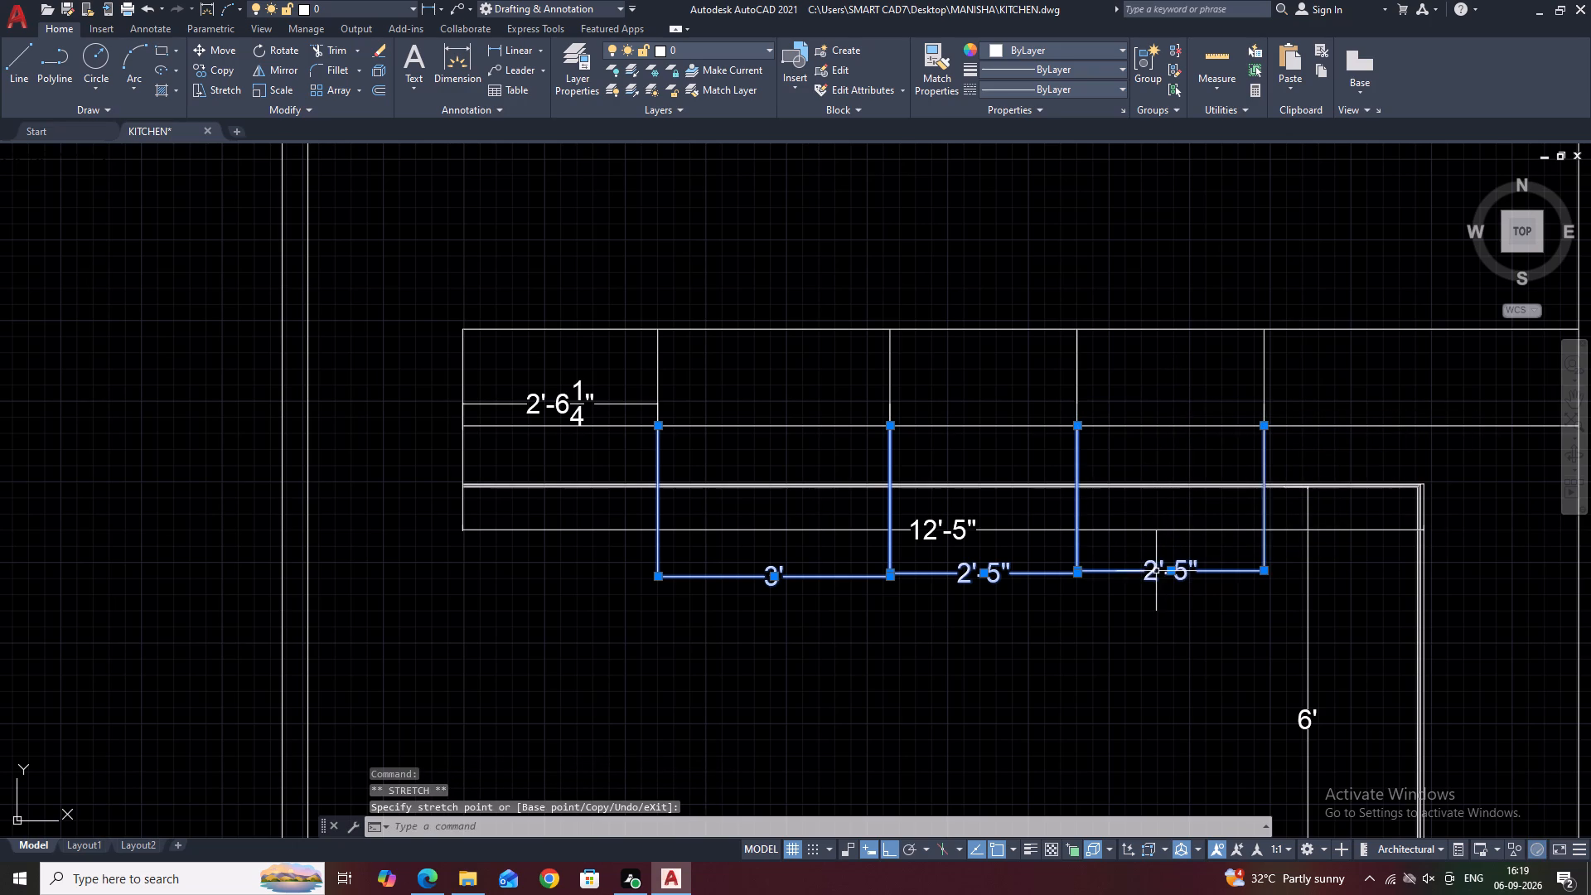
Pull the extension line origins of the 3' and both 2'-5" dimensions down onto the 12'-5" dimension line.
click(1078, 426)
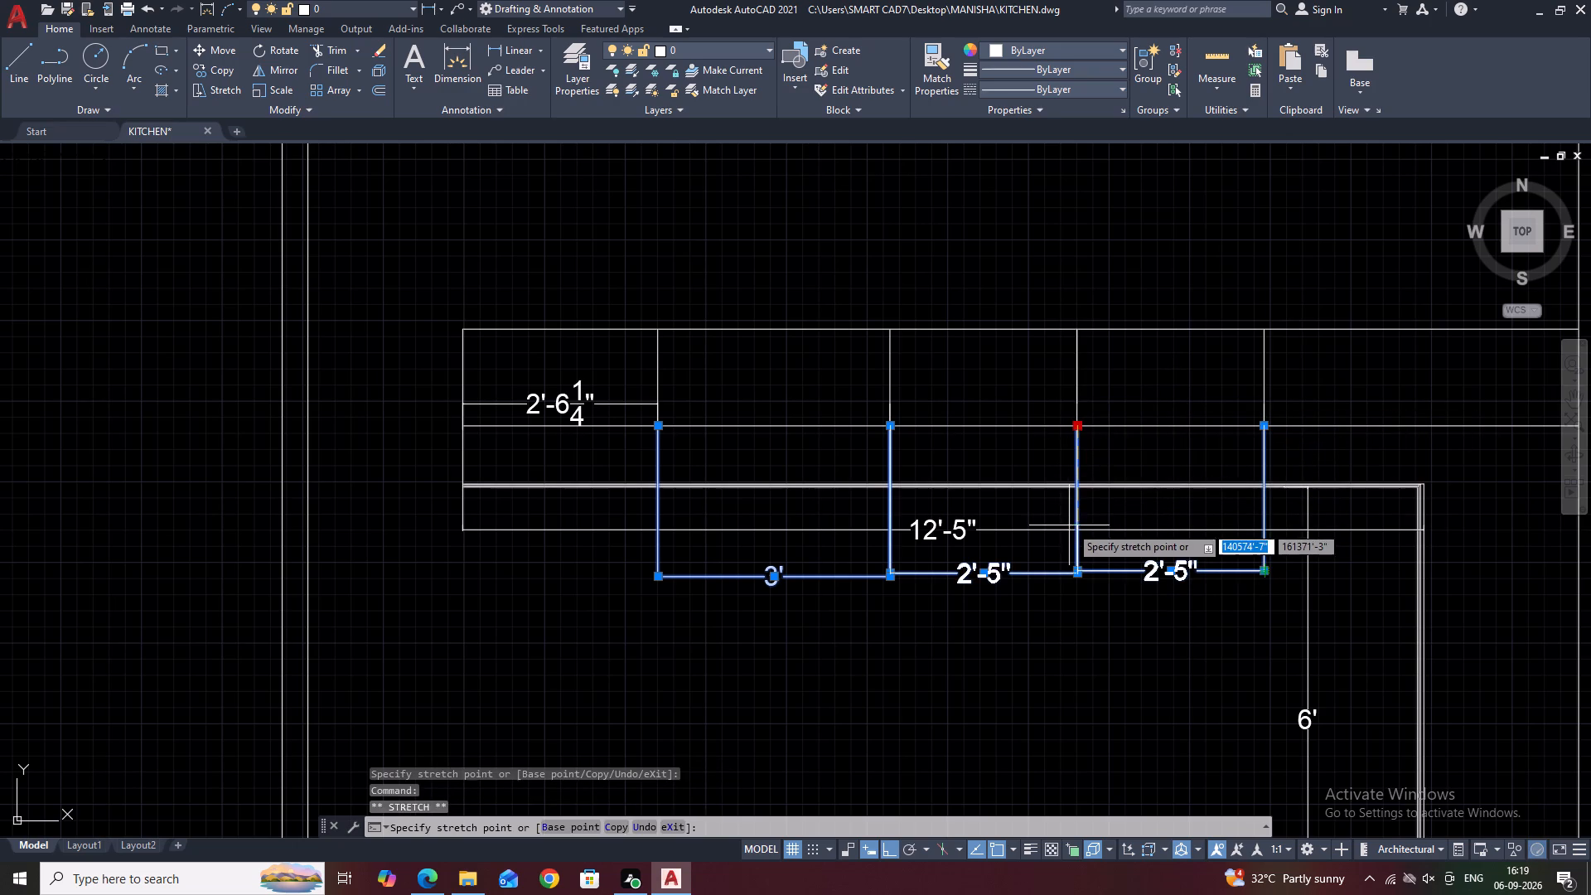
click(1074, 530)
click(1262, 428)
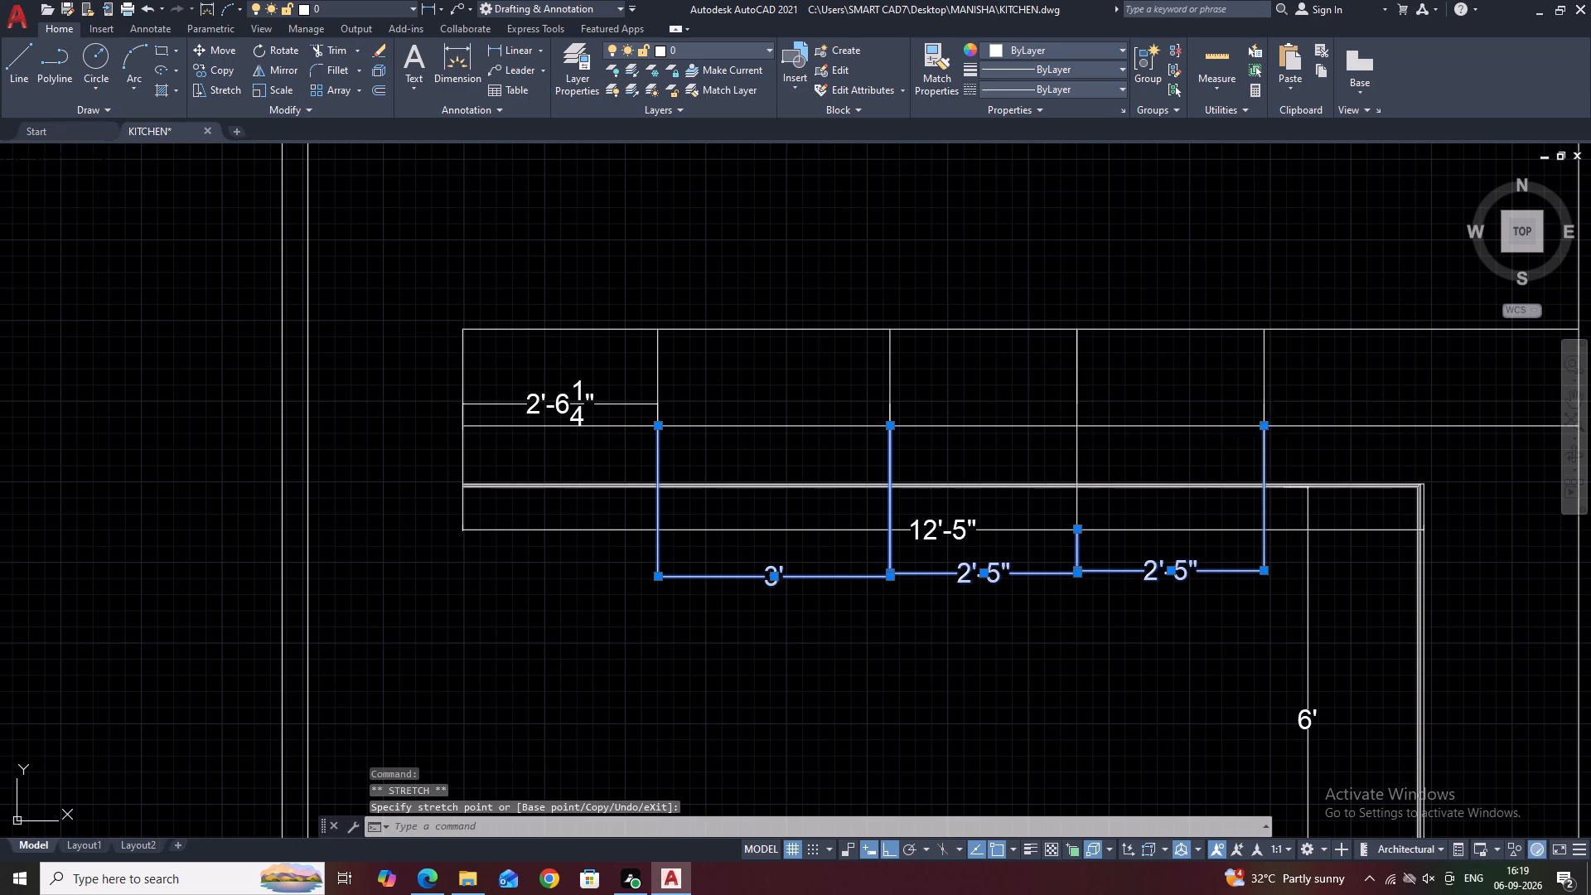
click(1264, 526)
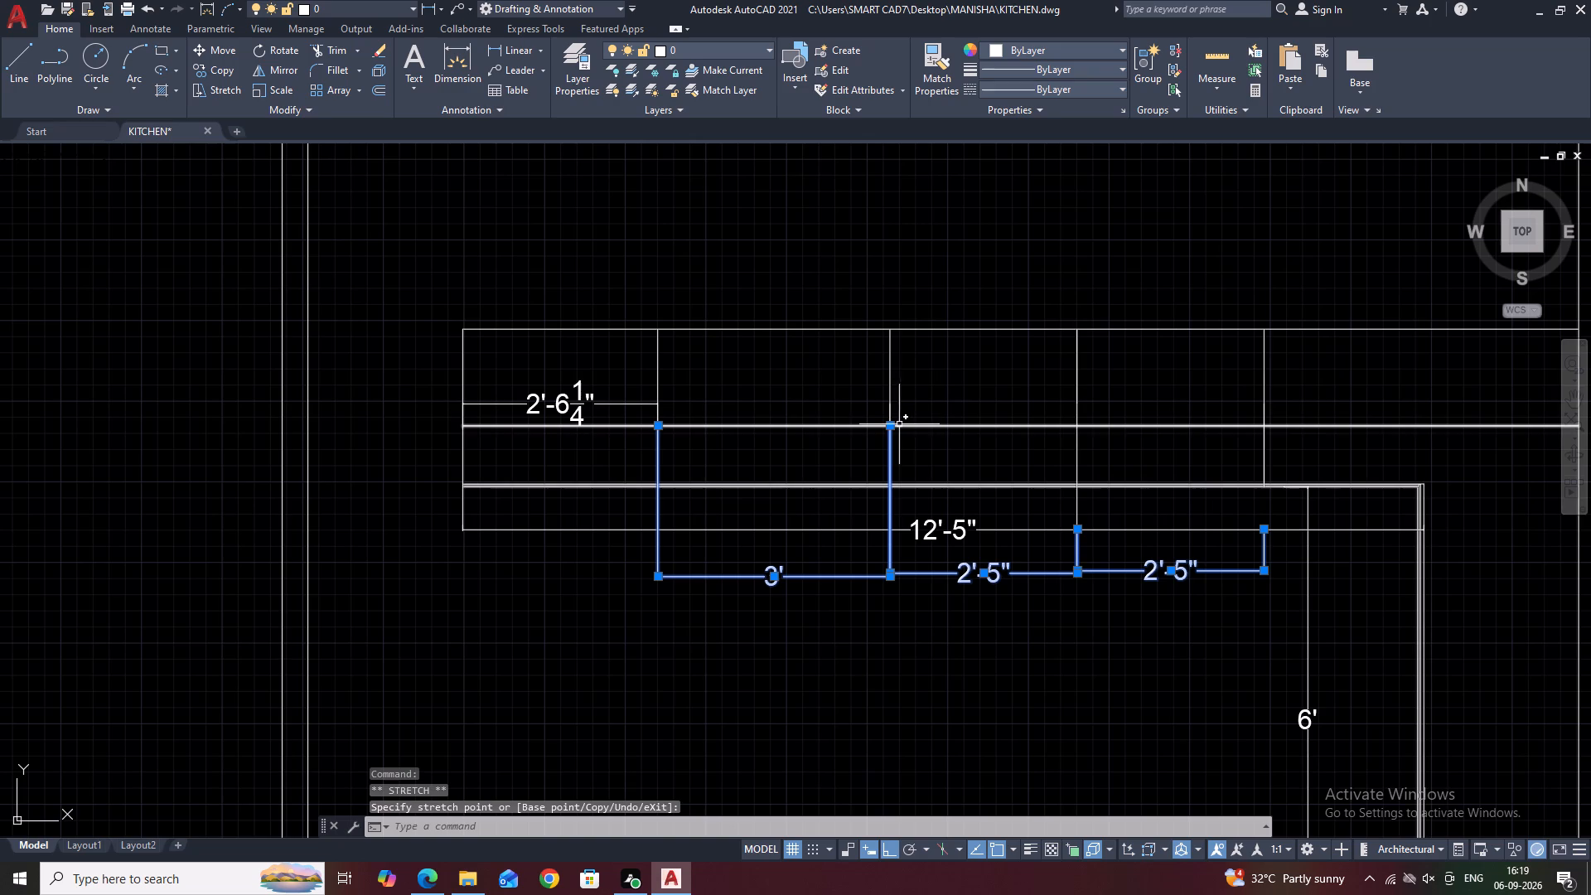
click(891, 423)
click(892, 528)
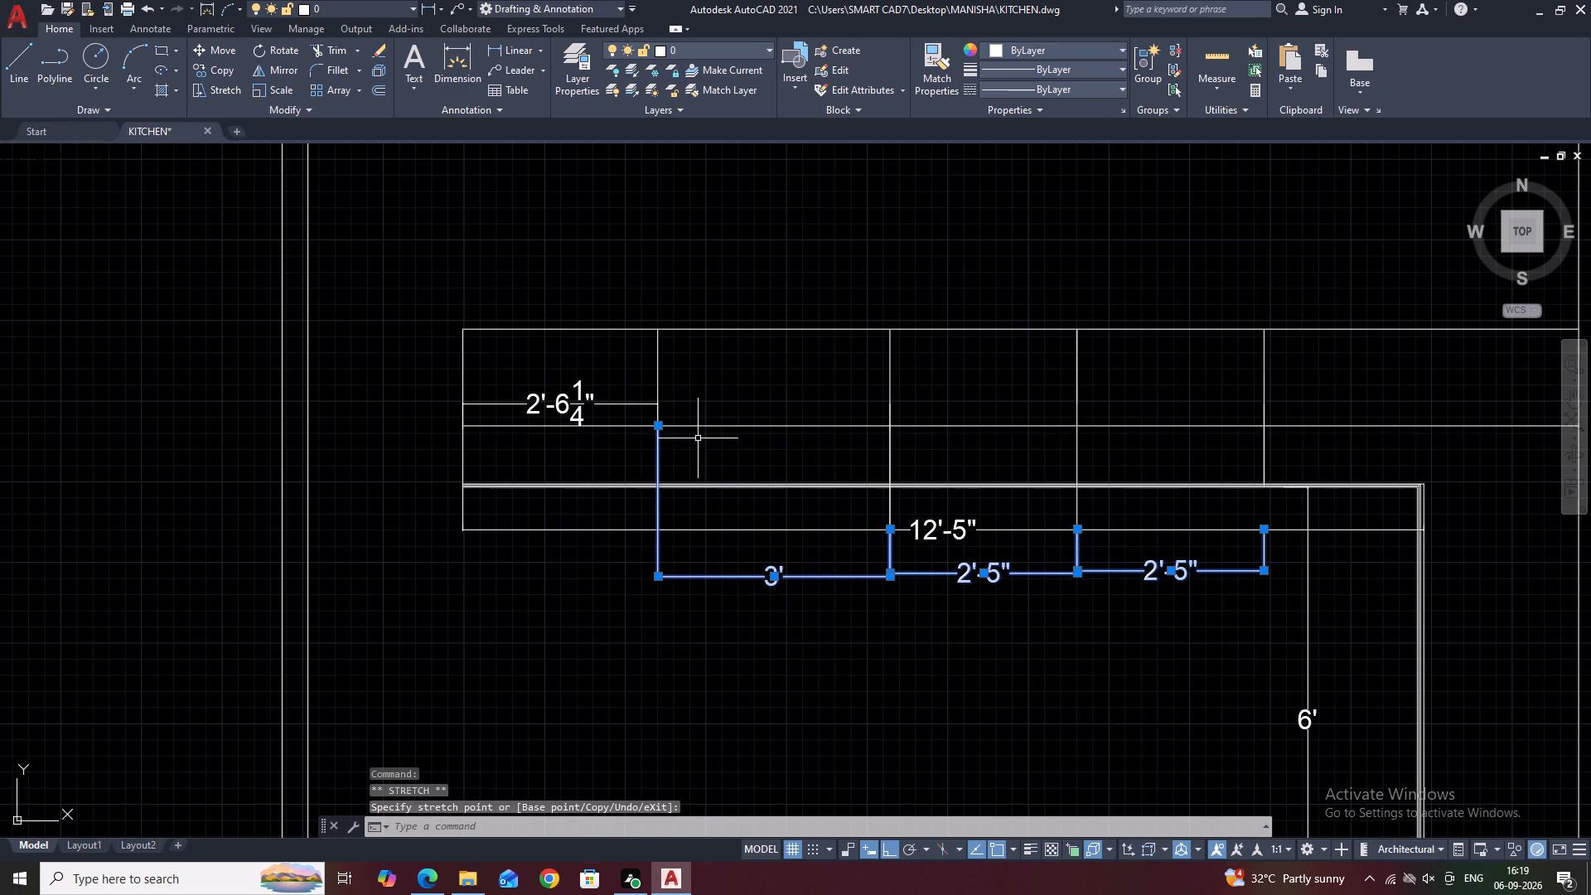
scroll(669, 424, up, 2)
click(637, 425)
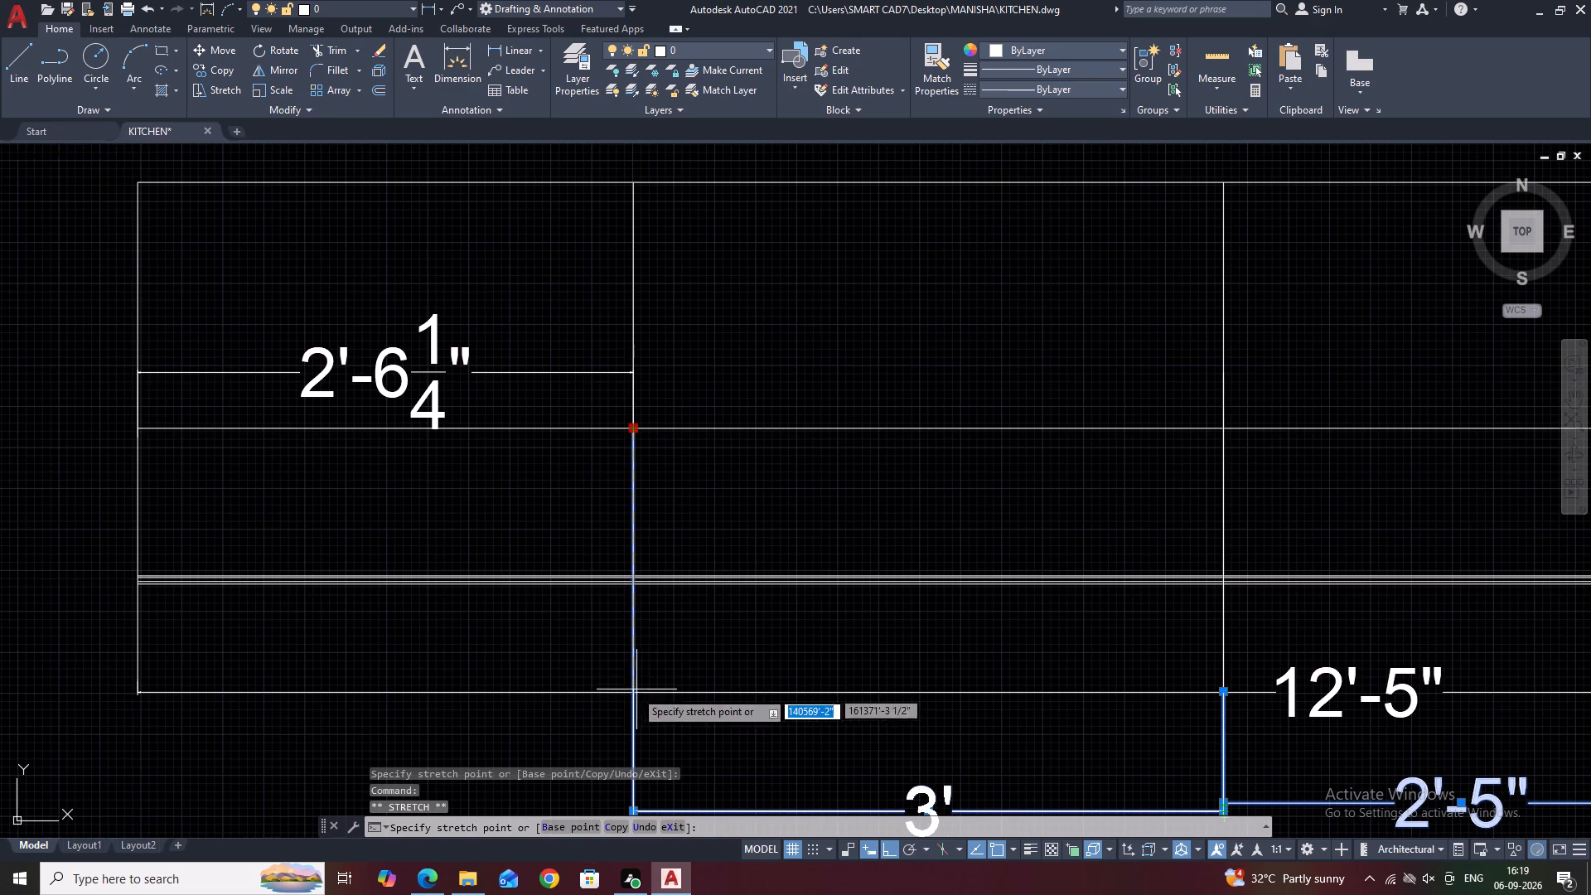
click(631, 692)
Move the 2'-6 1/4" dimension down to just below the 12'-5" dimension line.
middle_drag(648, 537, 795, 432)
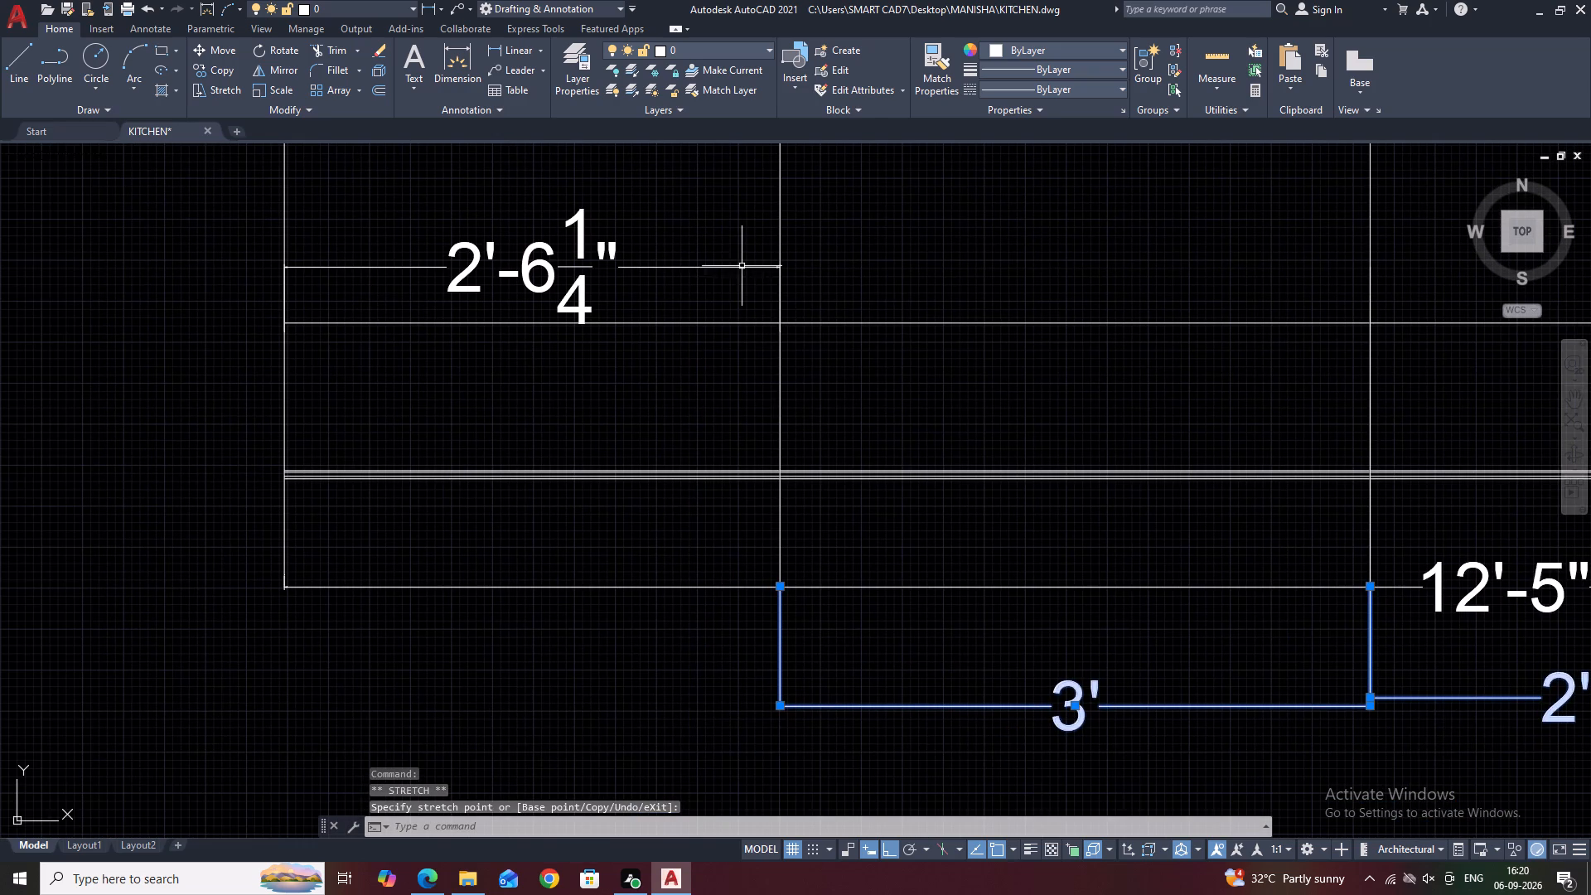
click(742, 264)
click(631, 294)
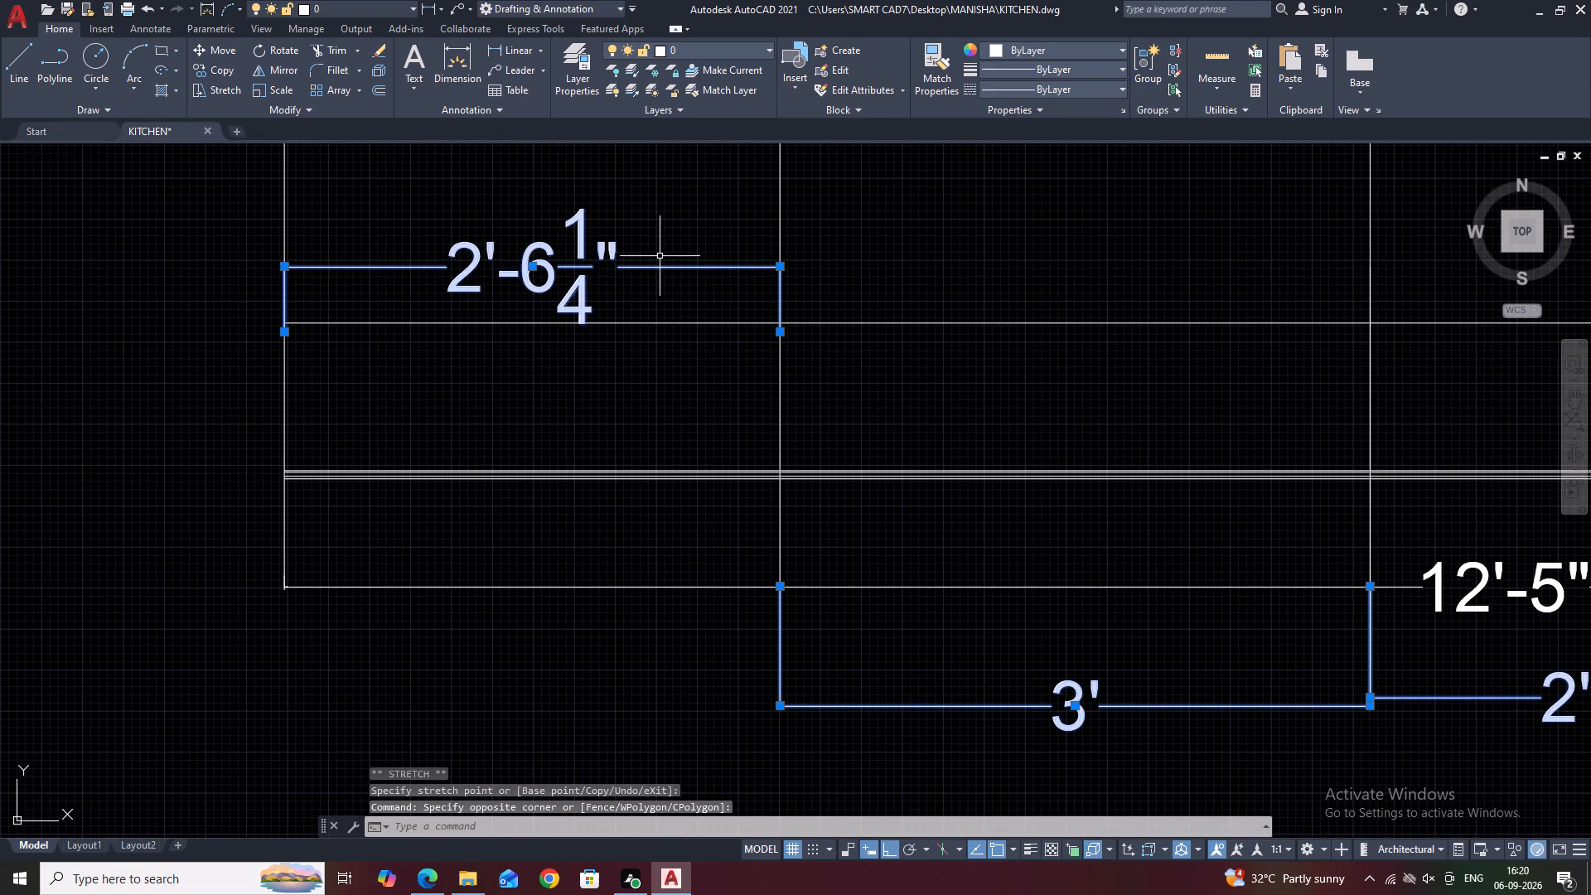
click(529, 265)
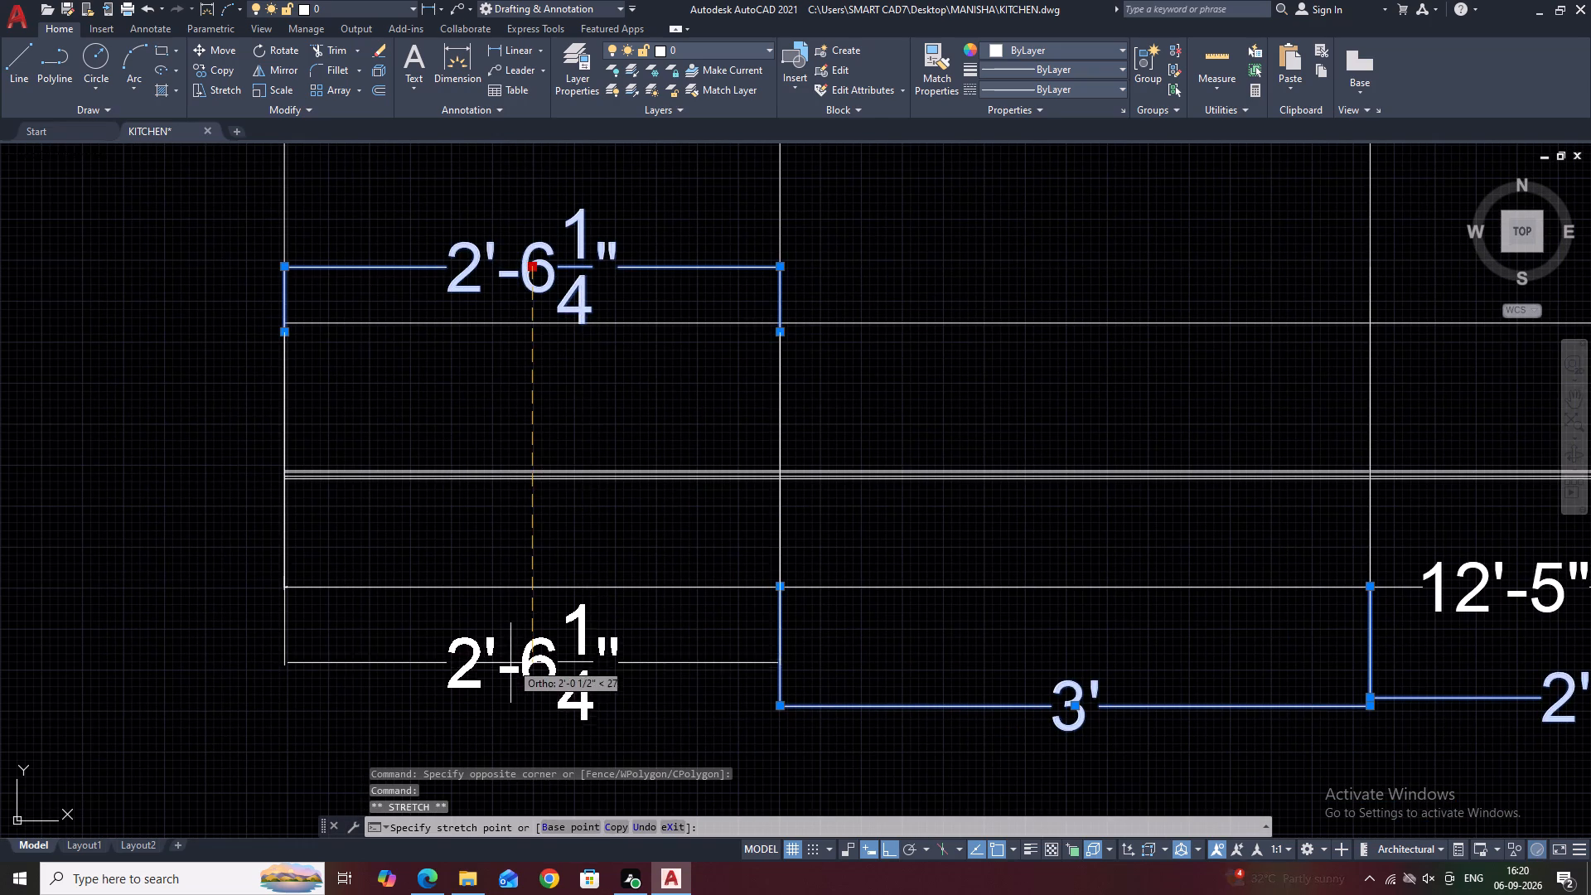
click(511, 646)
Shorten the 2'-6 1/4" dimension's extension lines, bringing the east origin onto the 12'-5" dimension line and the west origin just below it.
middle_drag(699, 581, 773, 481)
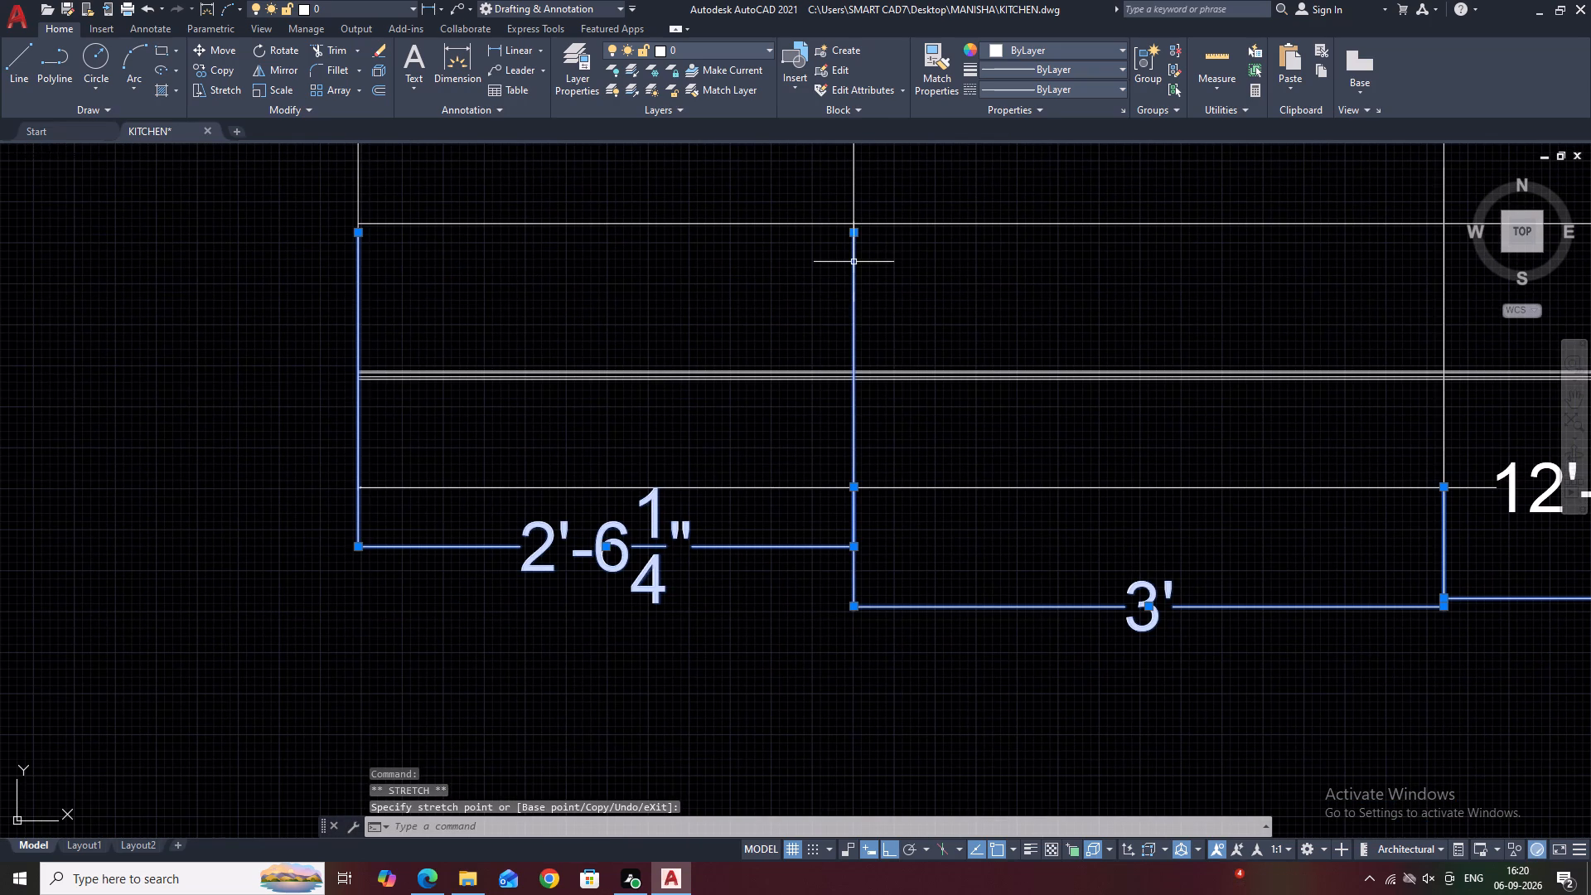
click(858, 229)
click(855, 486)
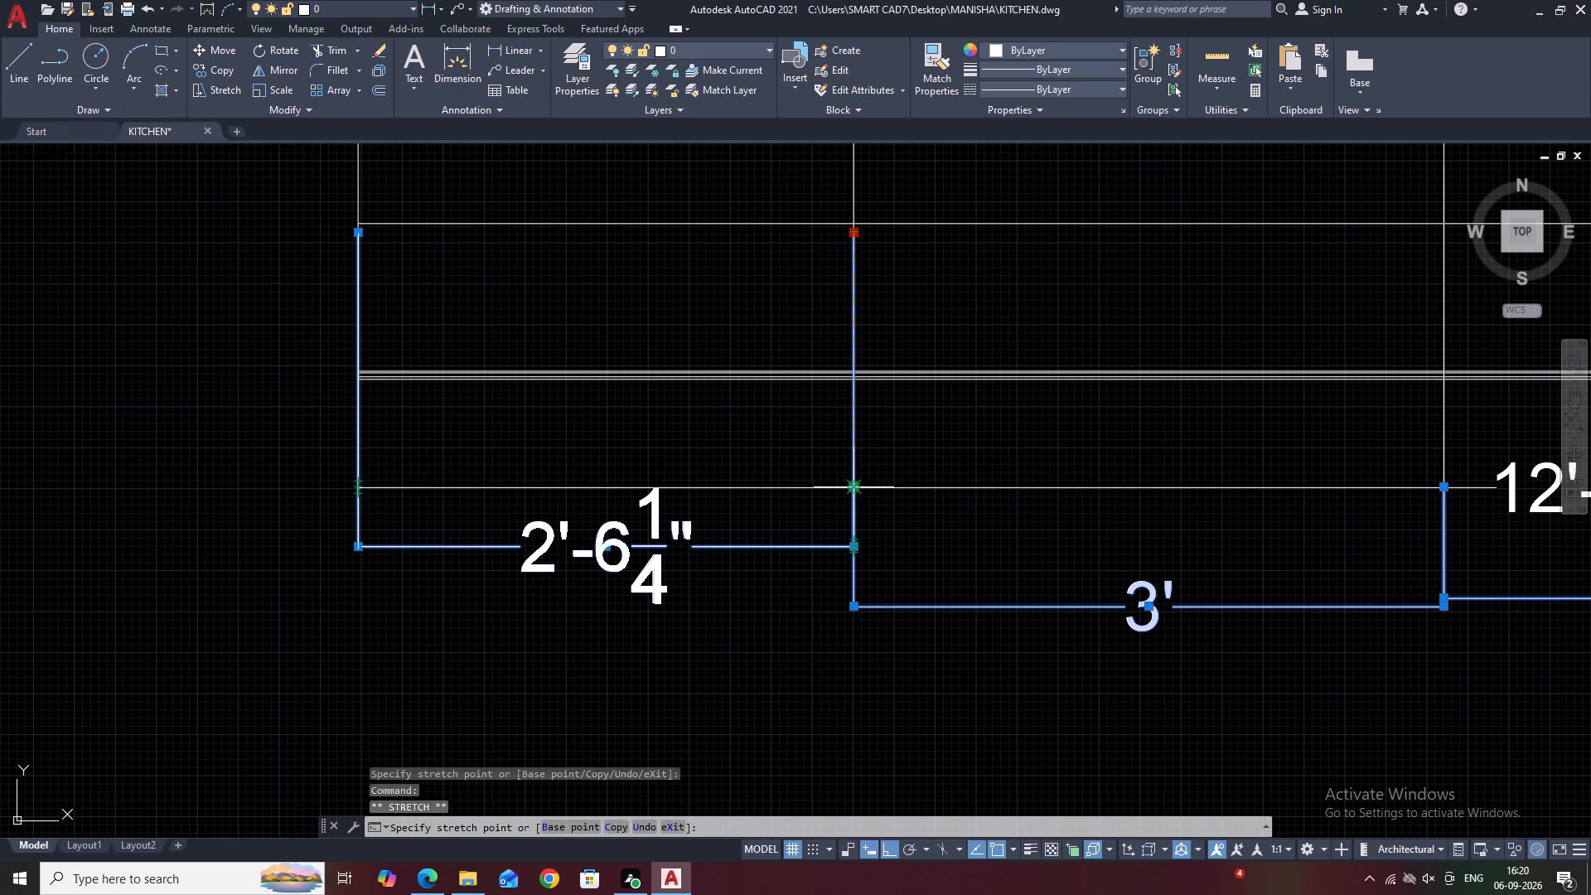
click(361, 228)
click(350, 246)
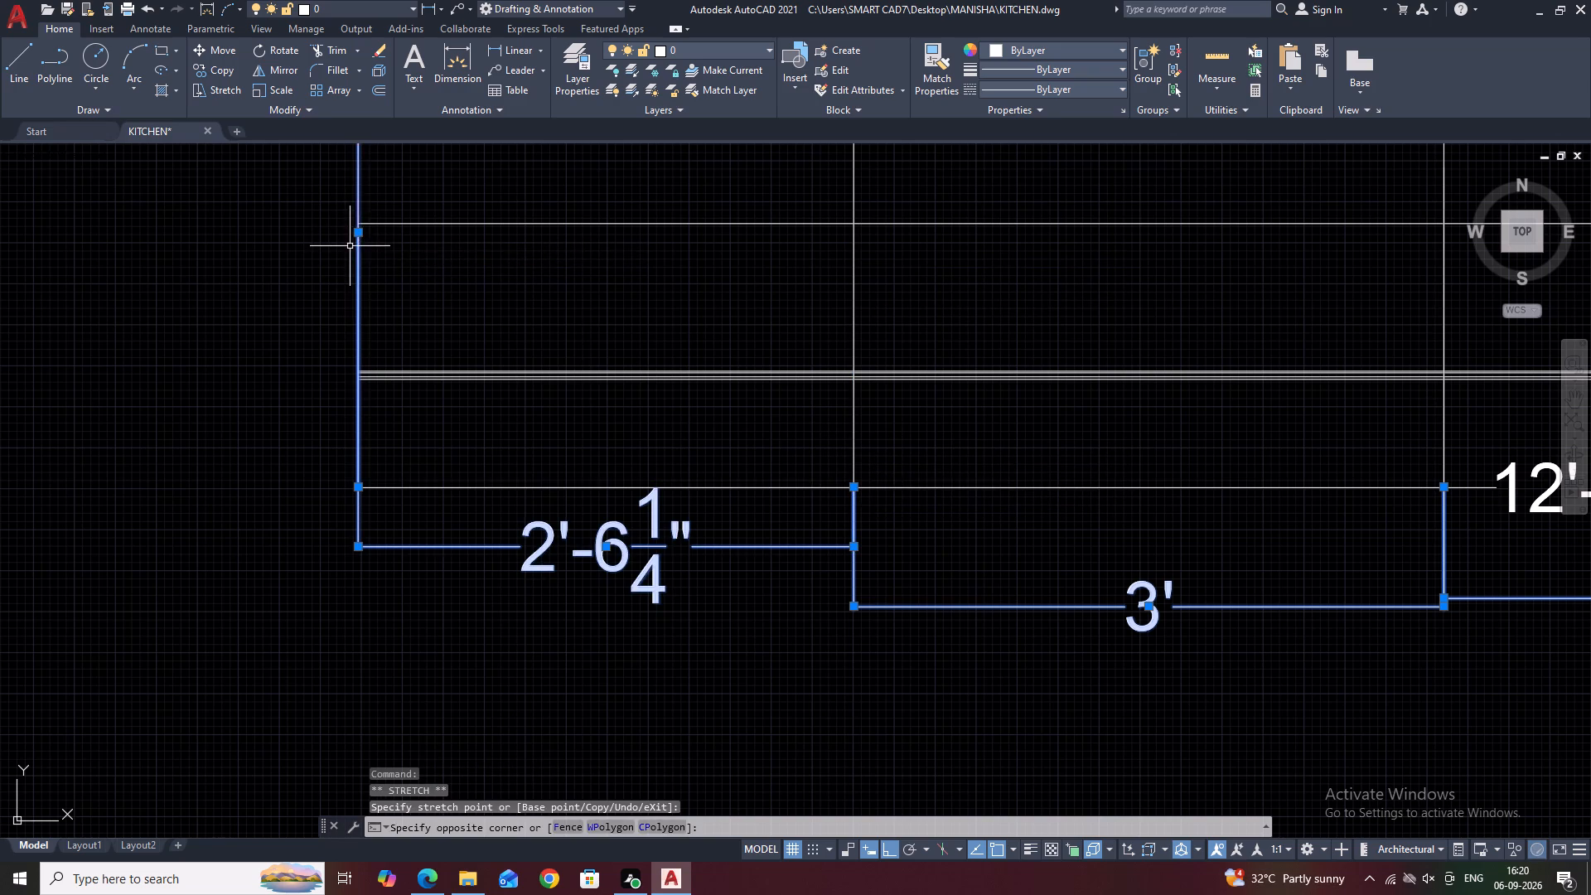
click(359, 233)
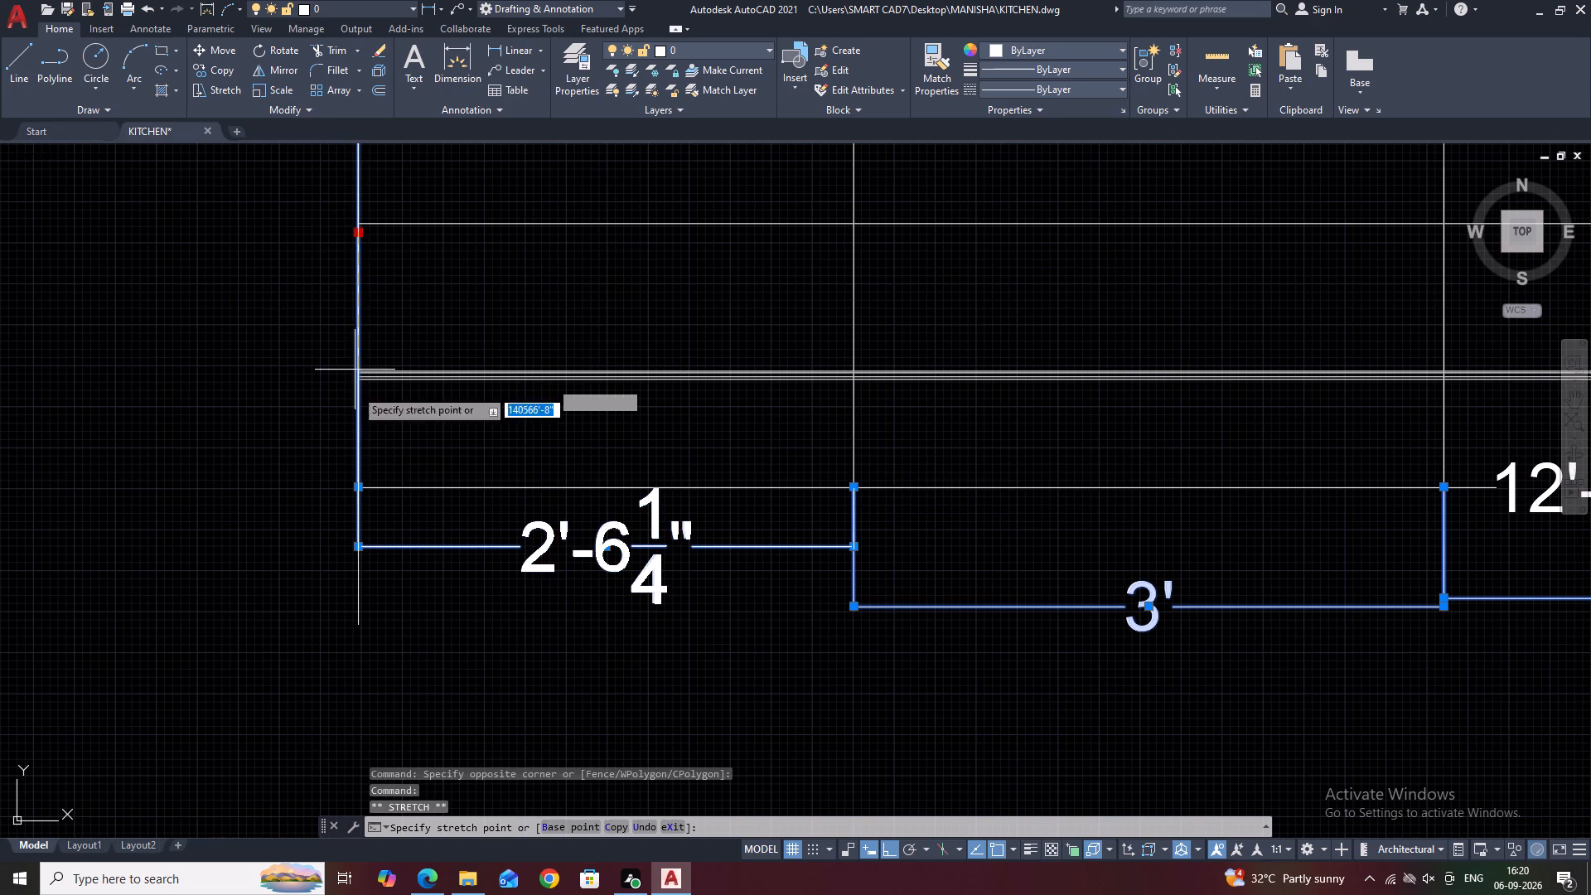
key(Escape)
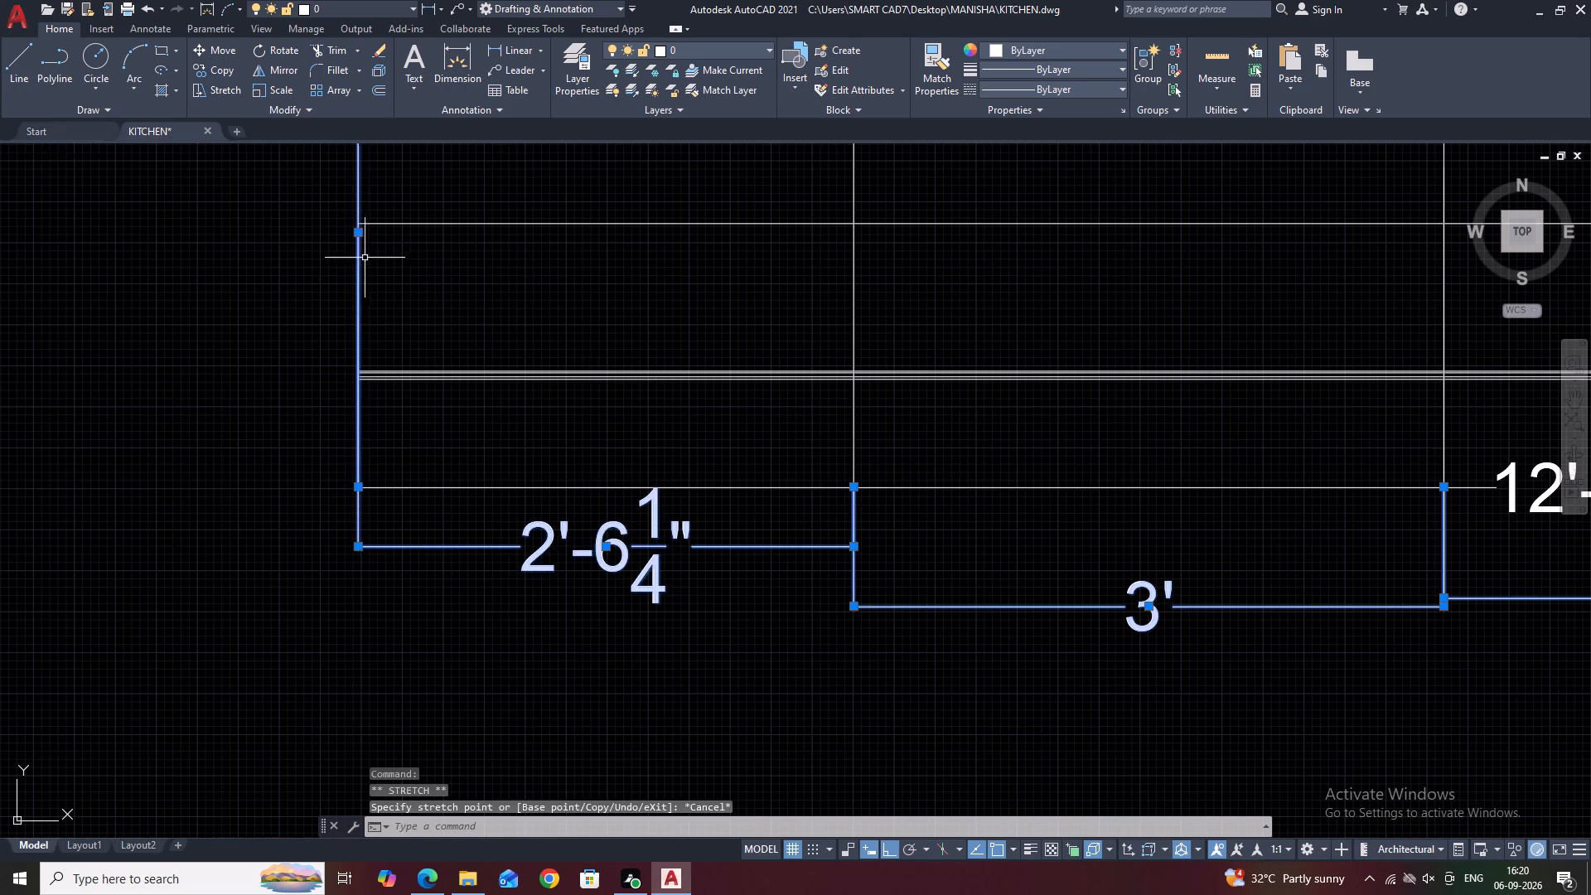
key(Escape)
click(360, 247)
click(356, 228)
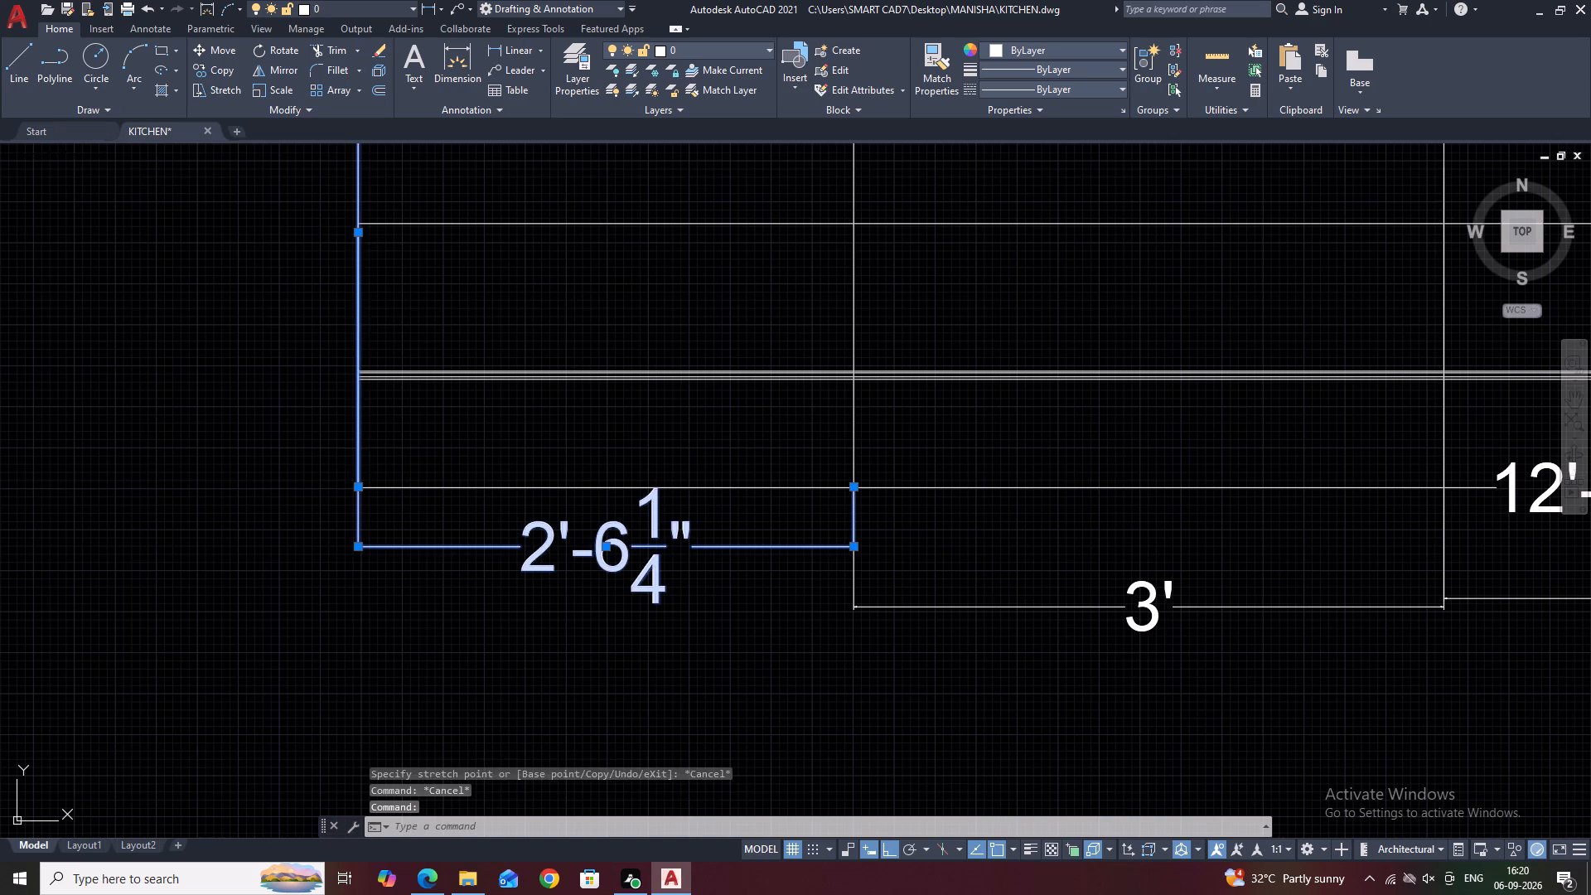
key(Escape)
click(358, 240)
click(356, 232)
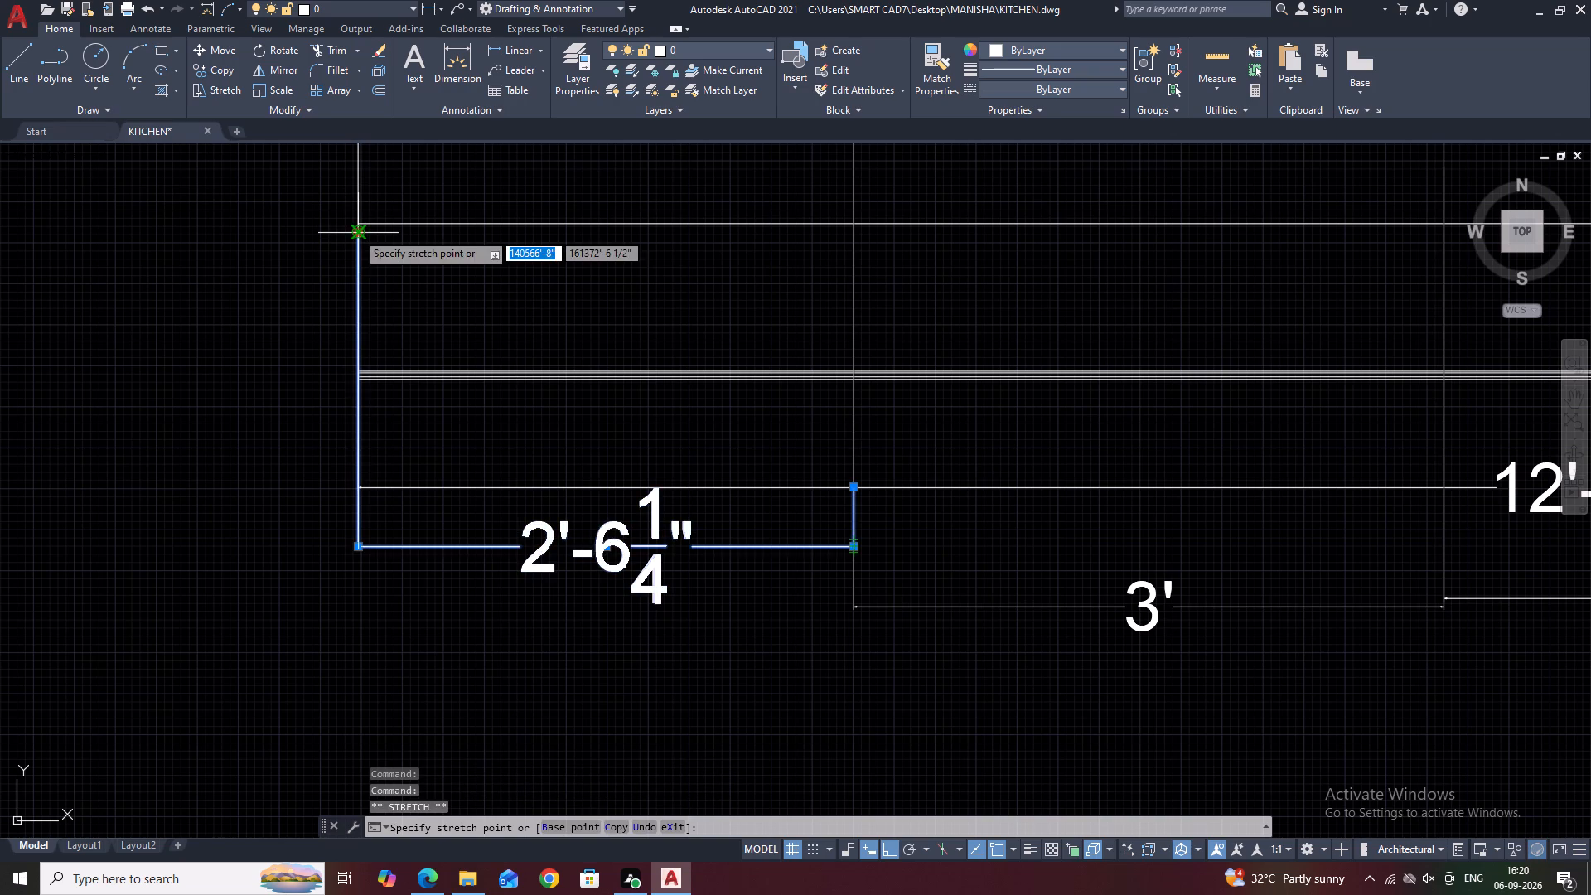
click(356, 520)
key(Escape)
Raise the 3' dimension line to align with the 2'-6 1/4" dimension line.
scroll(687, 512, down, 2)
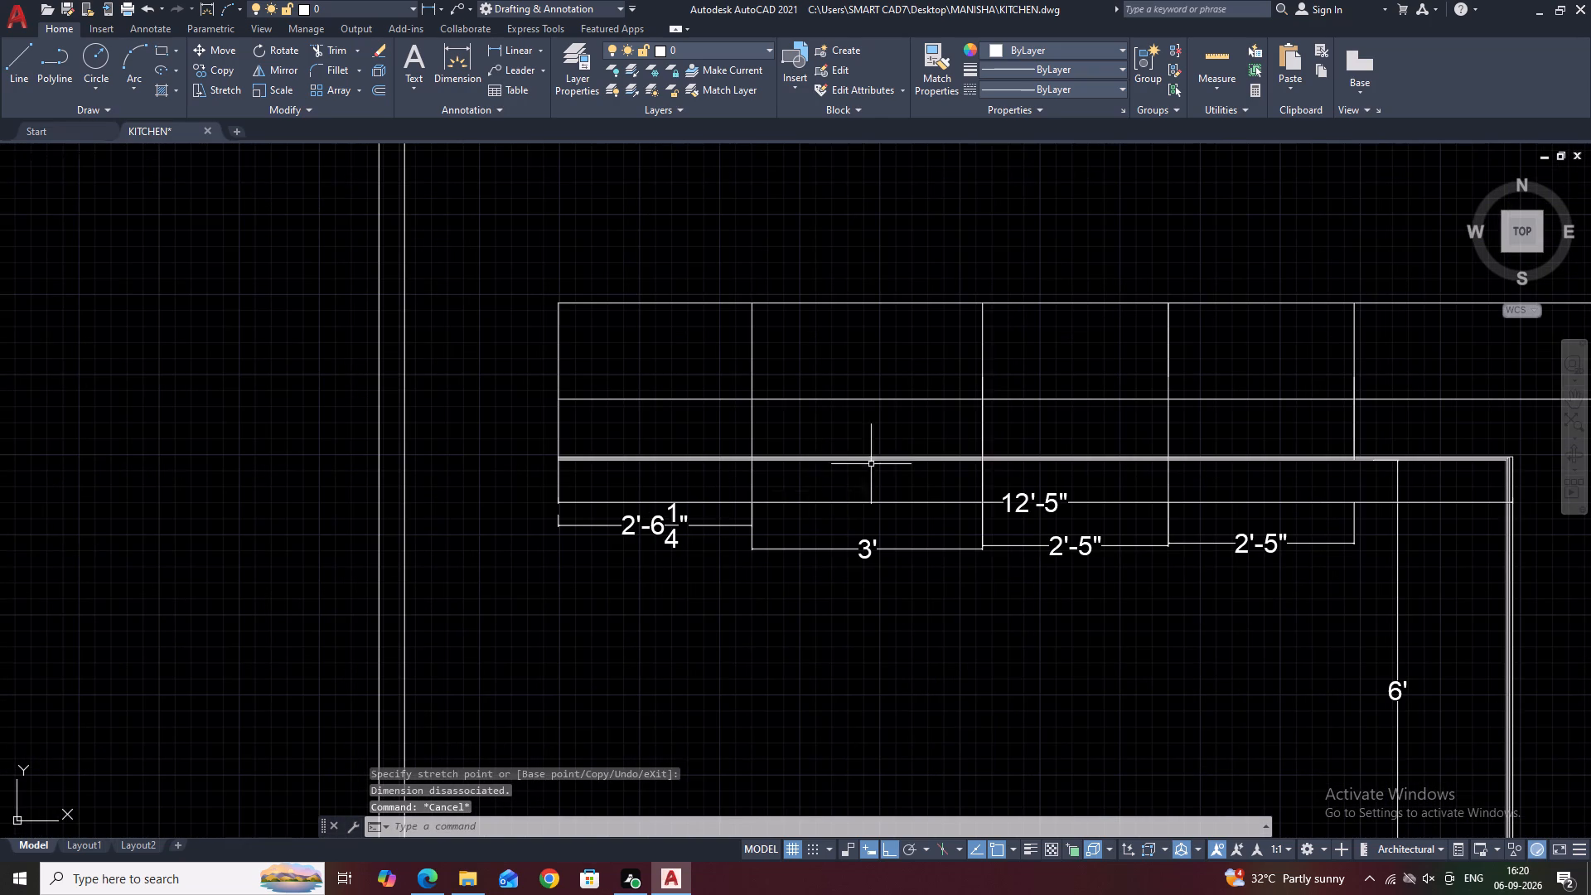
middle_drag(1145, 499, 992, 520)
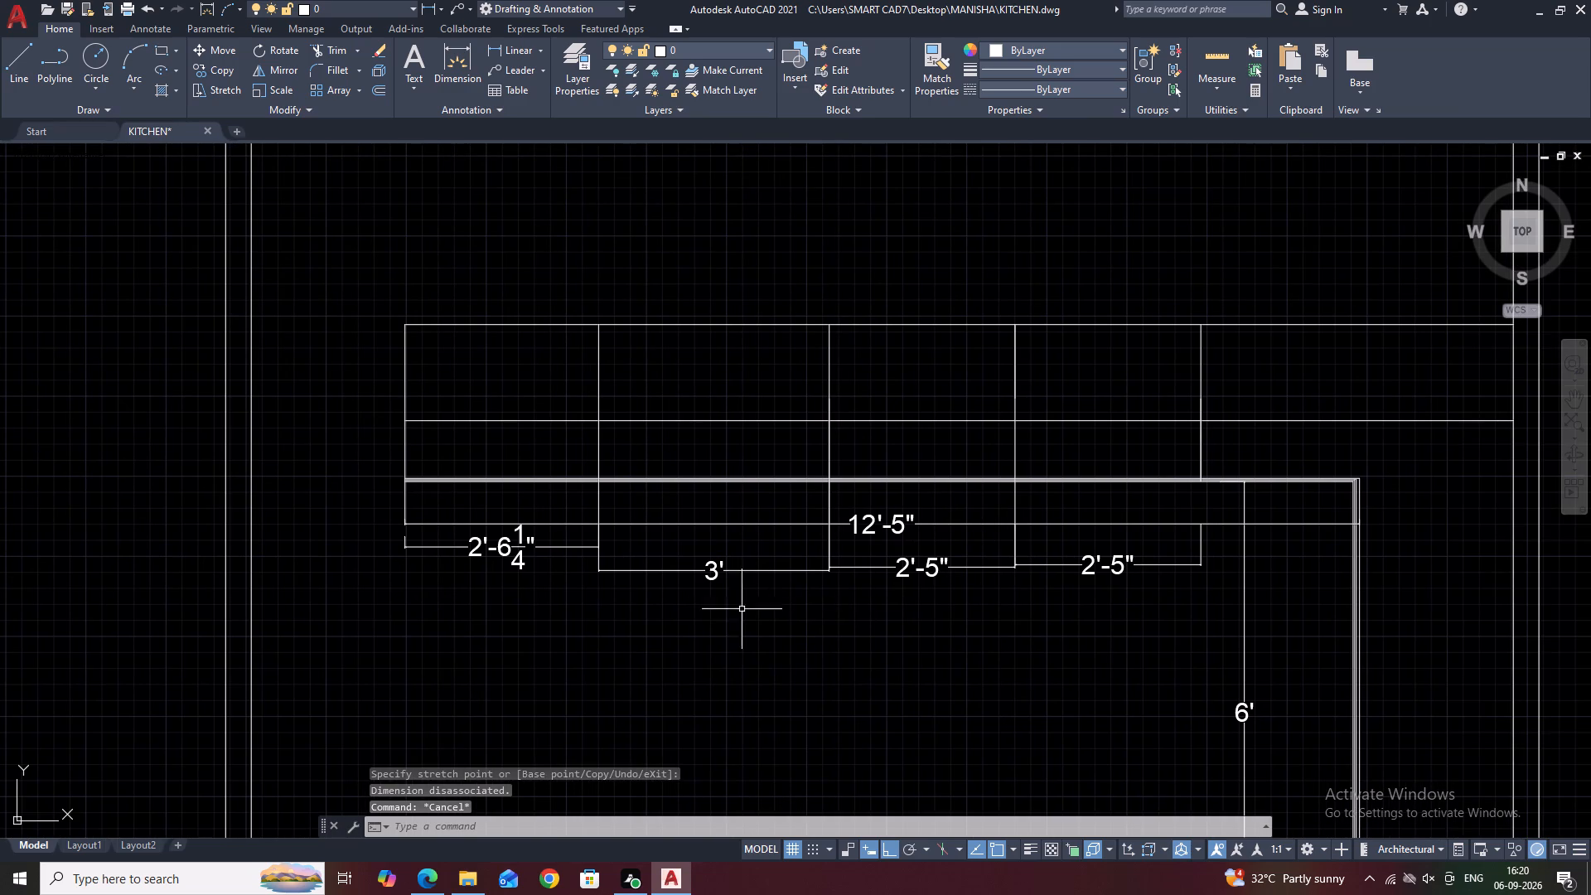
middle_drag(946, 633, 938, 582)
middle_drag(640, 564, 757, 564)
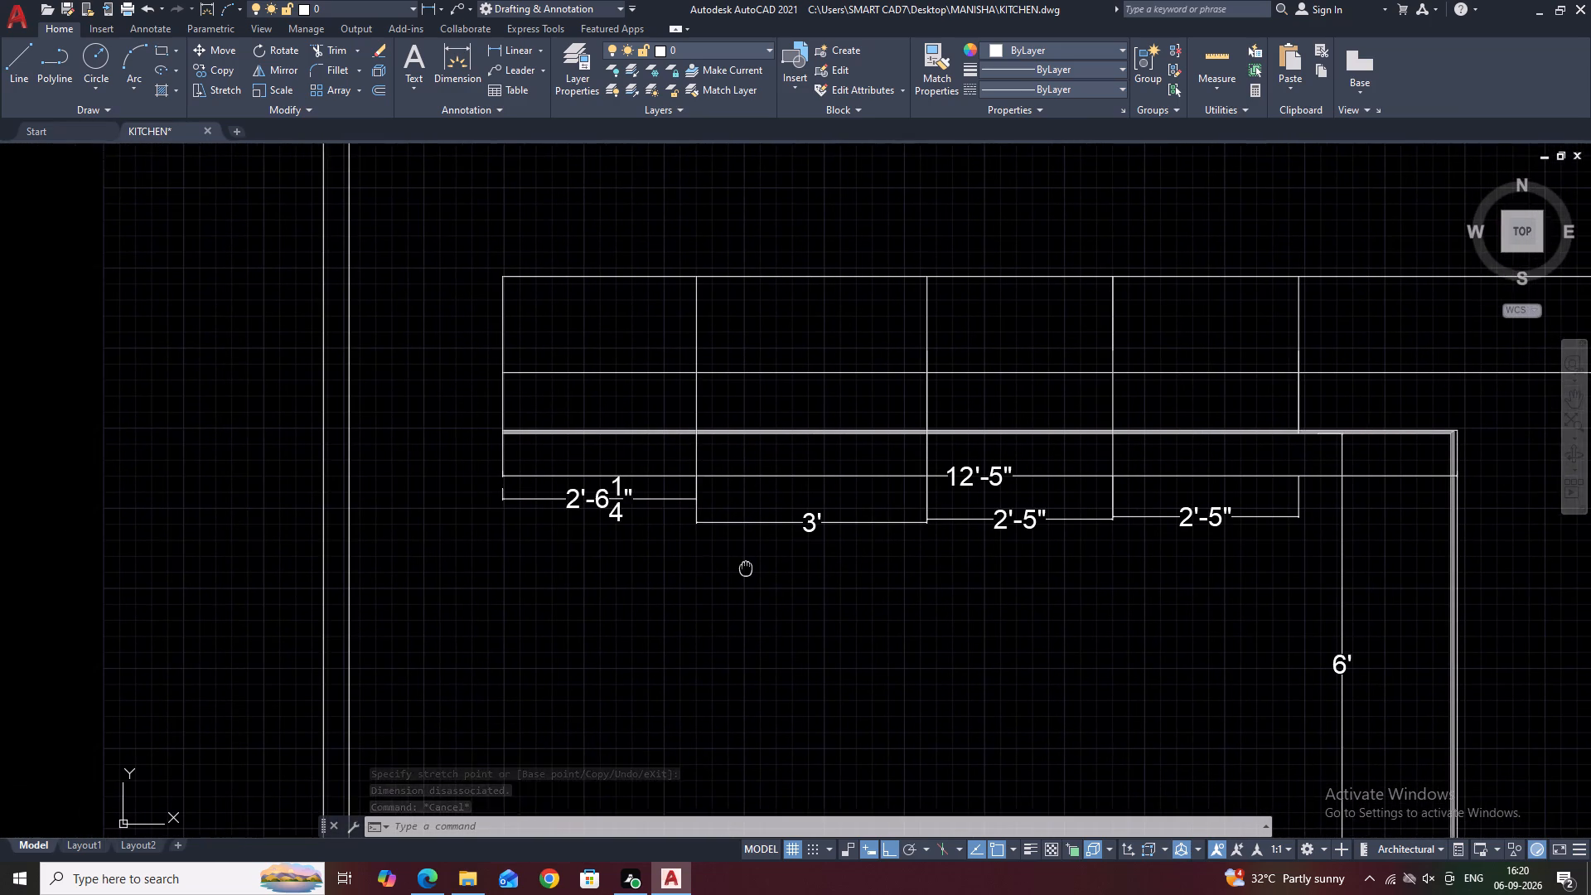
middle_drag(757, 564, 757, 554)
click(786, 524)
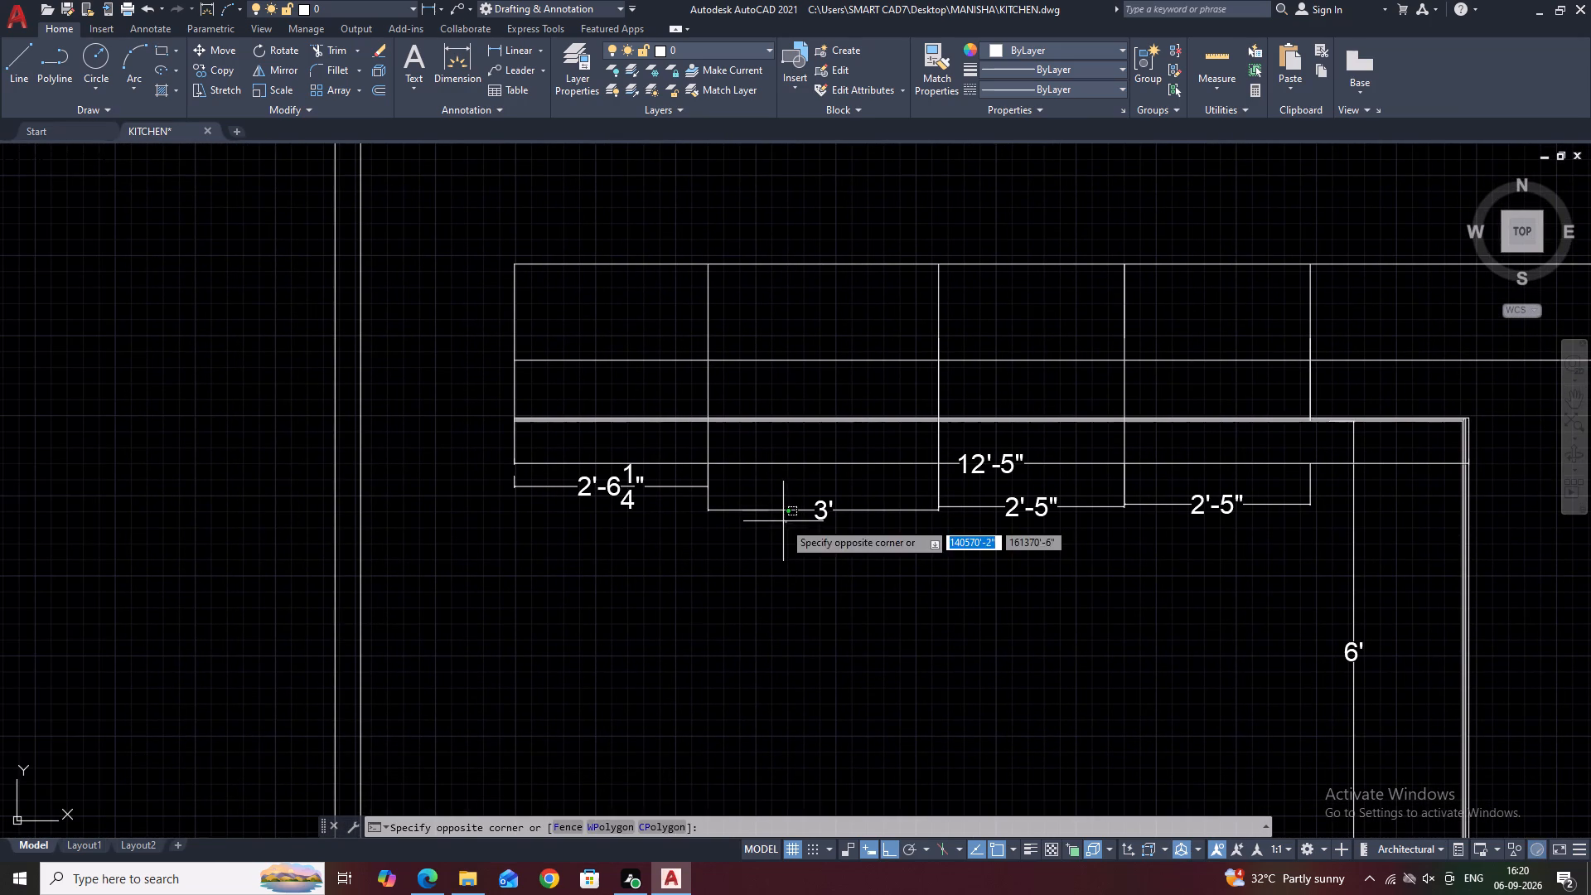
click(776, 505)
scroll(710, 539, up, 2)
click(702, 473)
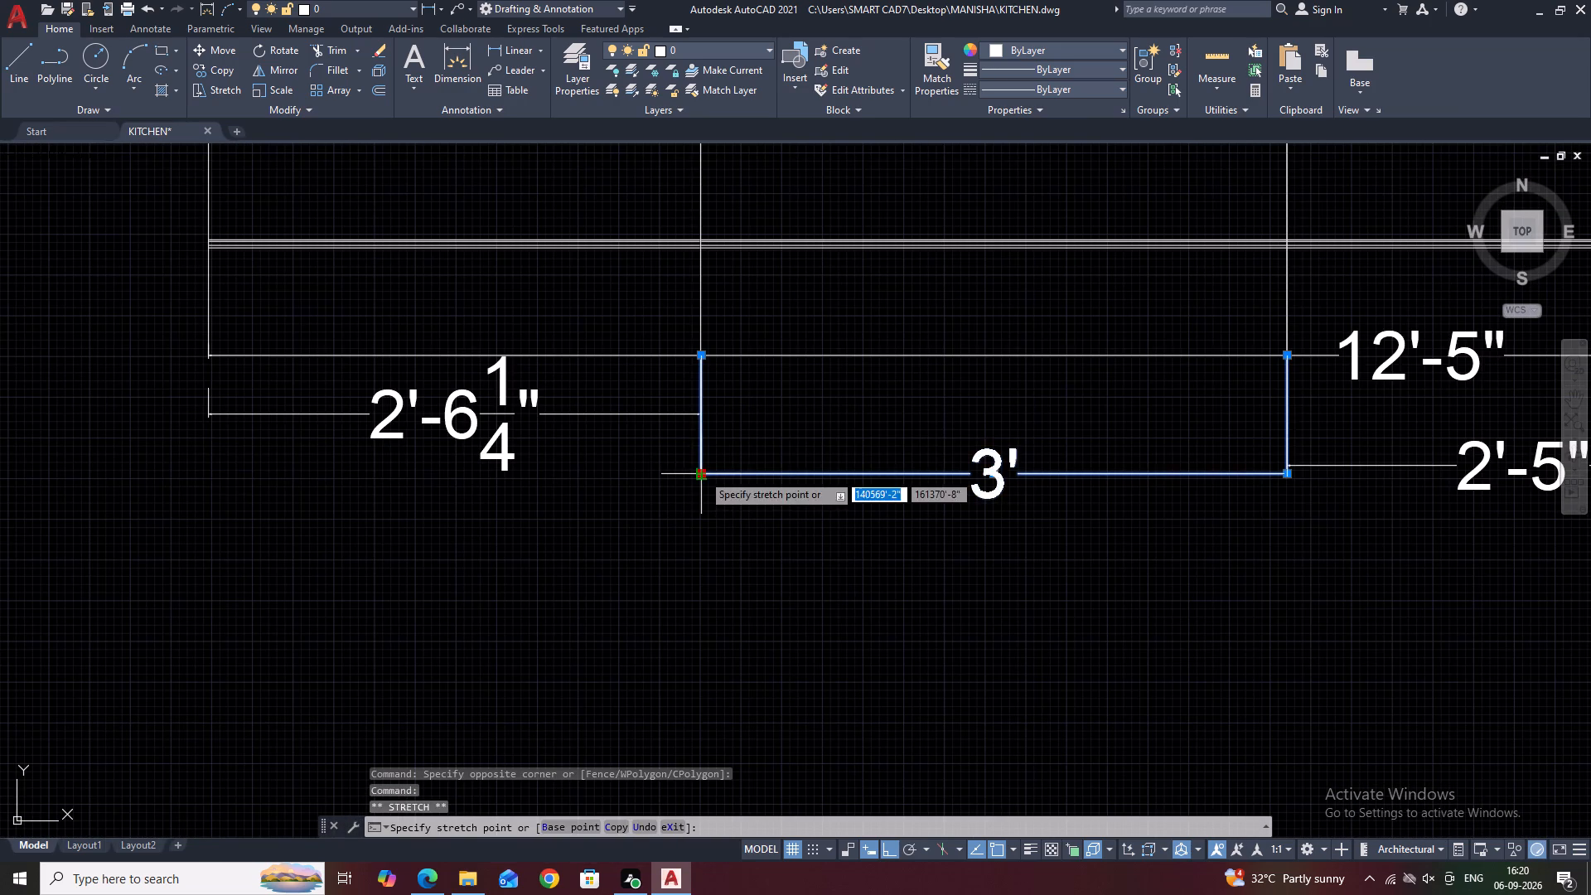
click(702, 414)
Raise the first 2'-5" dimension line to align with the 3' dimension line.
scroll(646, 448, down, 2)
middle_drag(1121, 452, 1112, 484)
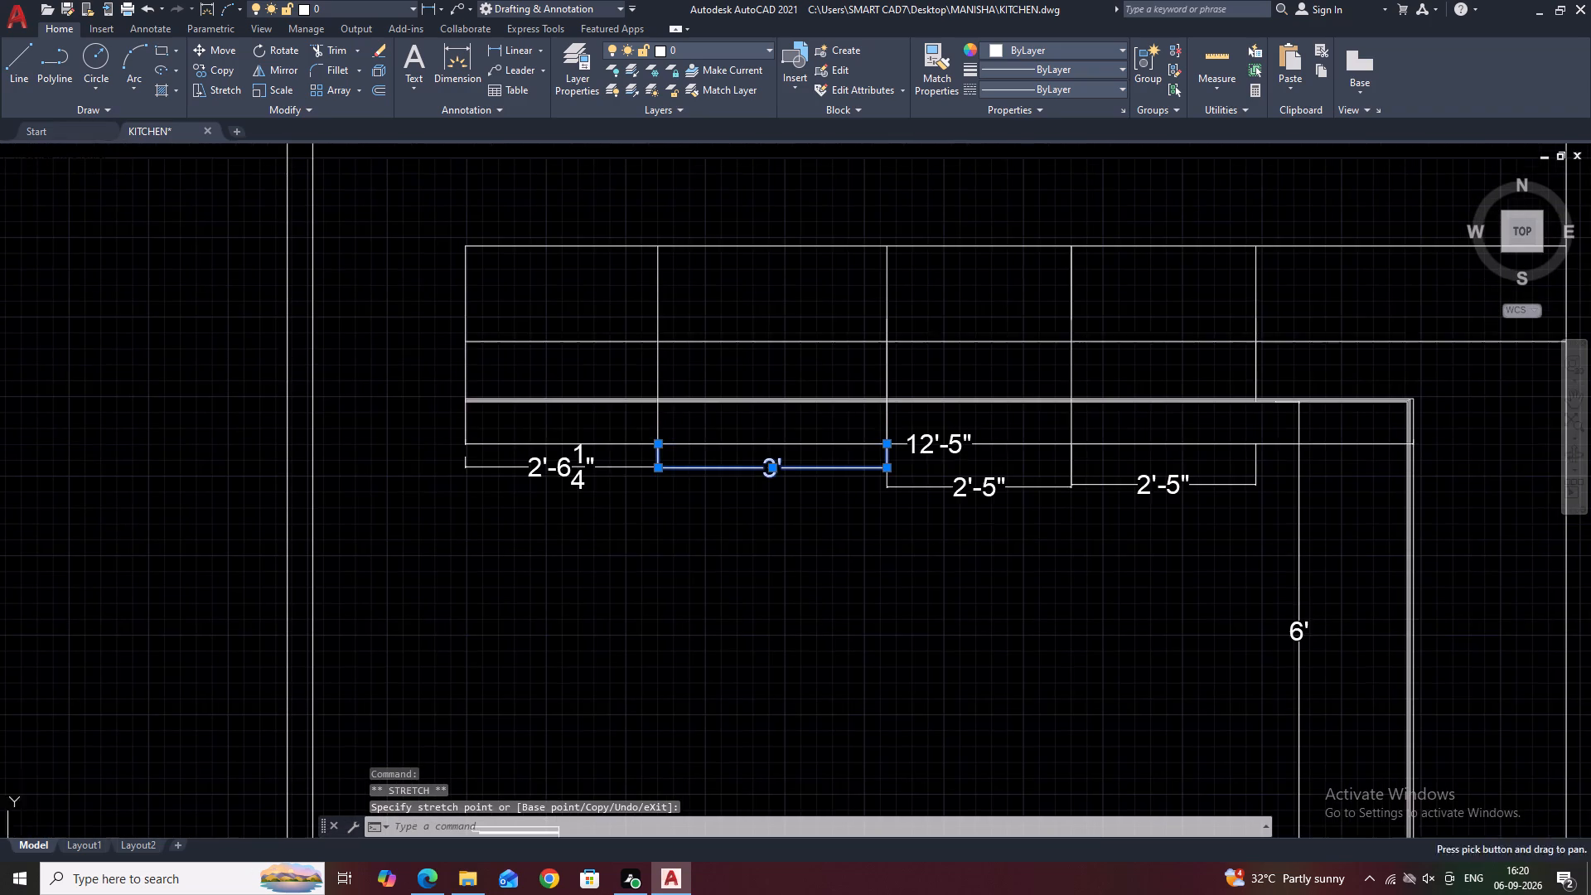
scroll(910, 516, up, 1)
drag(966, 488, 958, 481)
click(923, 445)
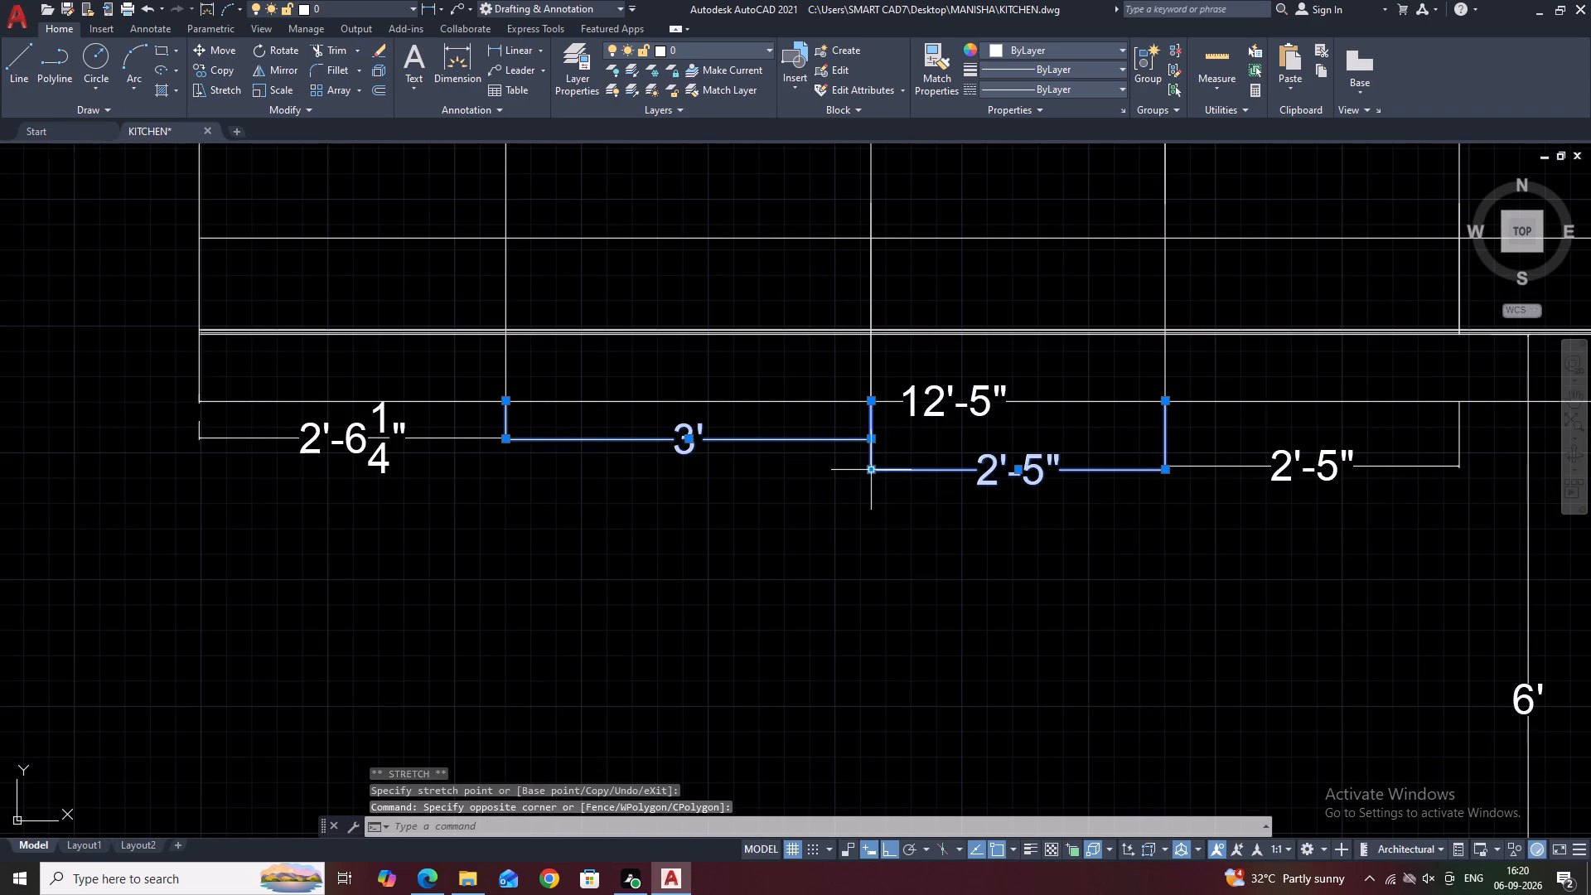
click(873, 470)
click(878, 442)
Raise the last 2'-5" dimension line roughly level with the neighbouring 2'-5" dimension line and clear the selection.
middle_drag(1124, 472, 959, 510)
click(1042, 524)
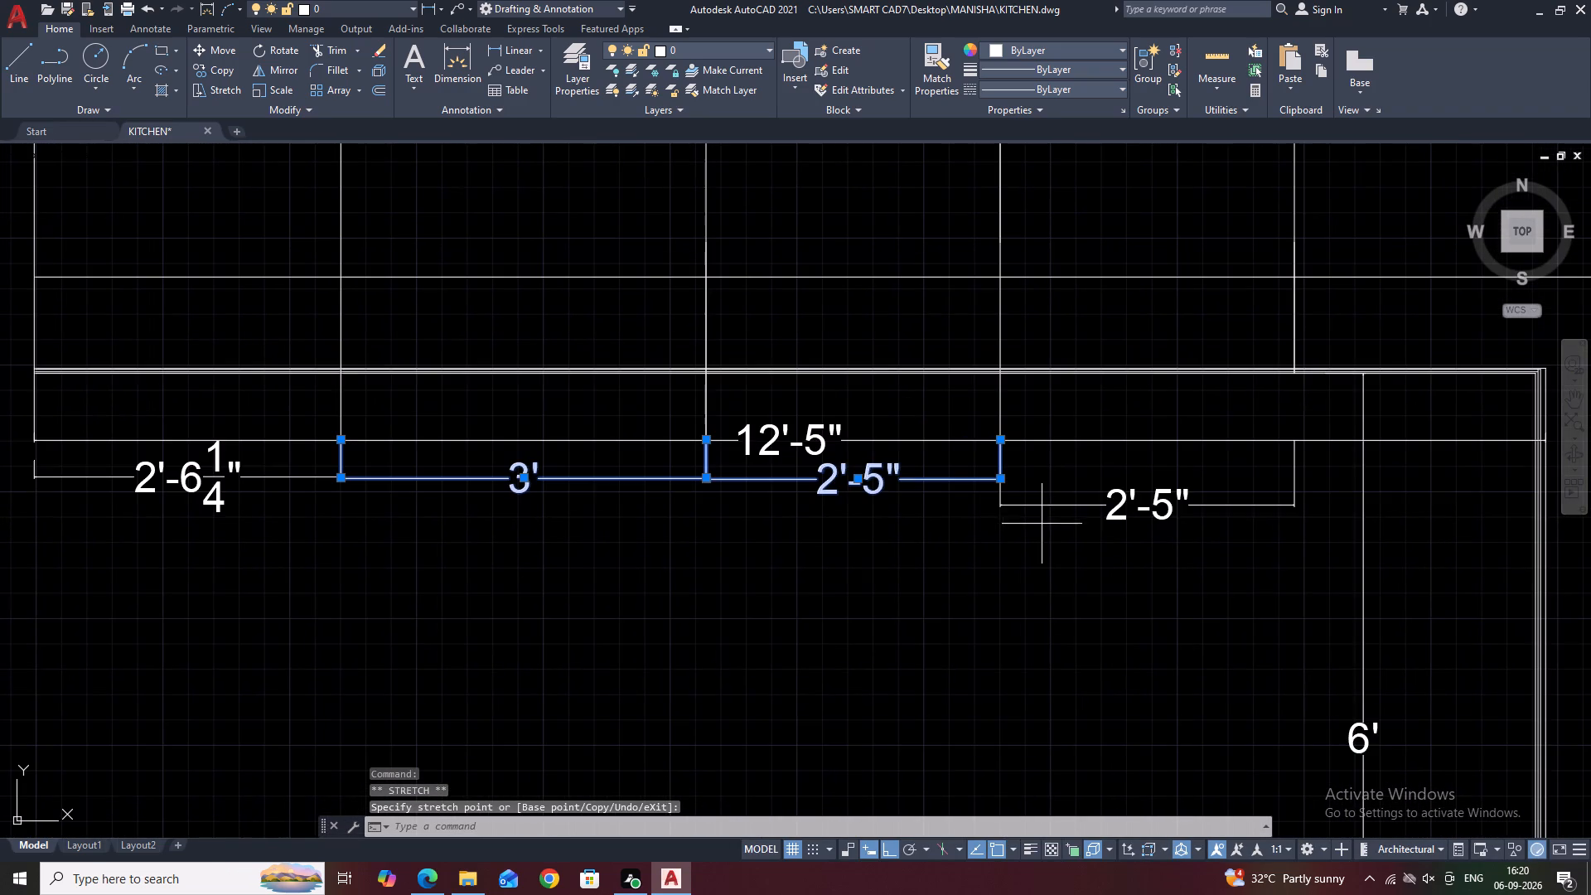
click(1028, 477)
click(1001, 506)
click(1003, 488)
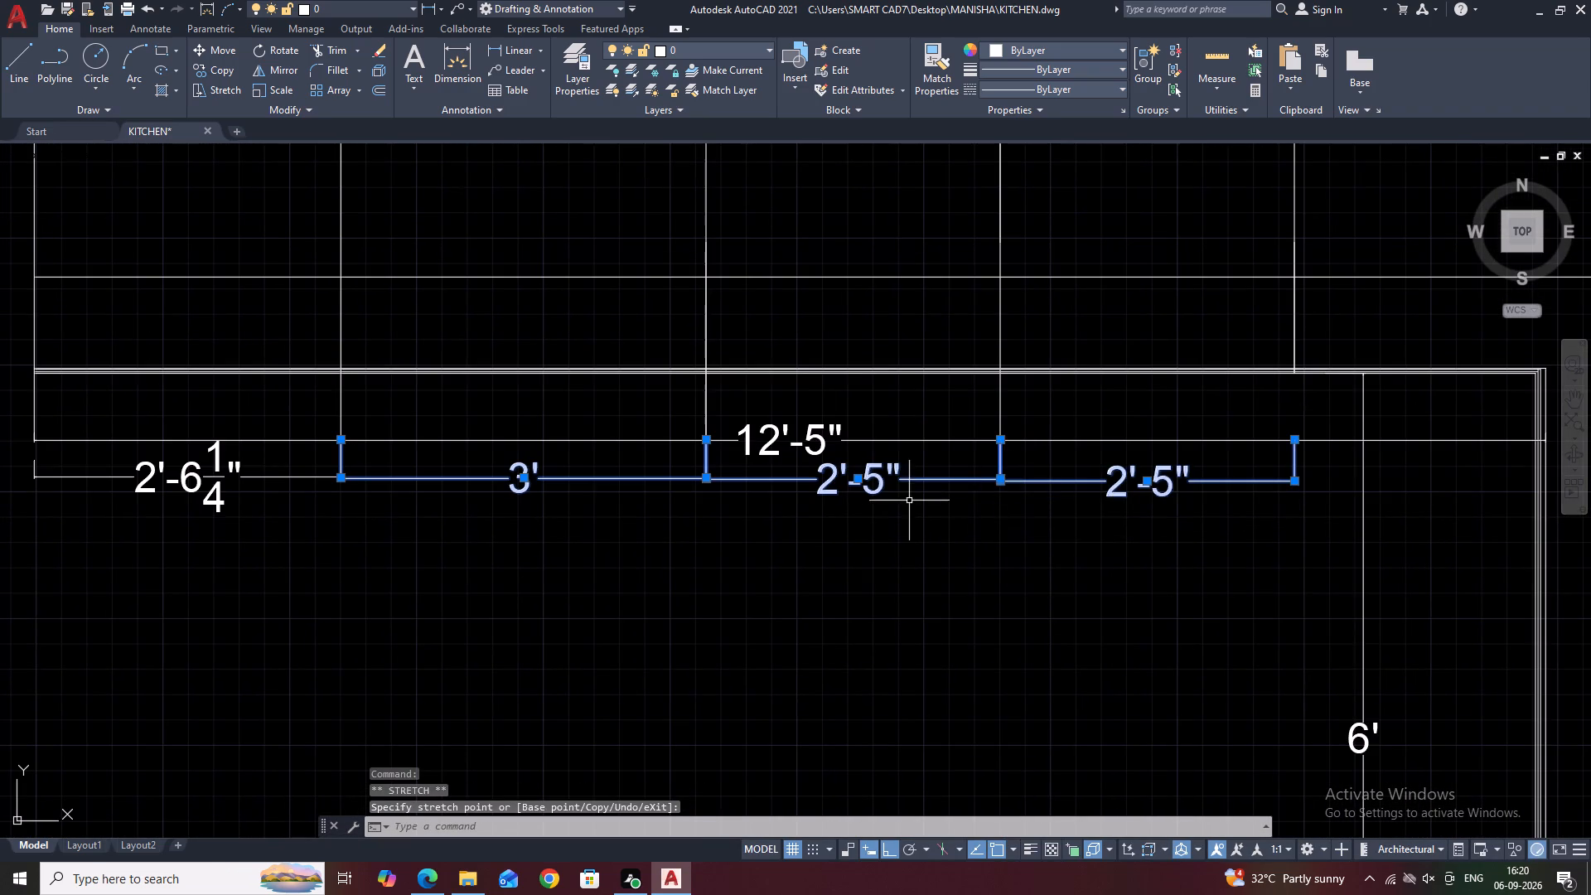
scroll(902, 501, down, 1)
middle_drag(1009, 495, 963, 530)
key(space)
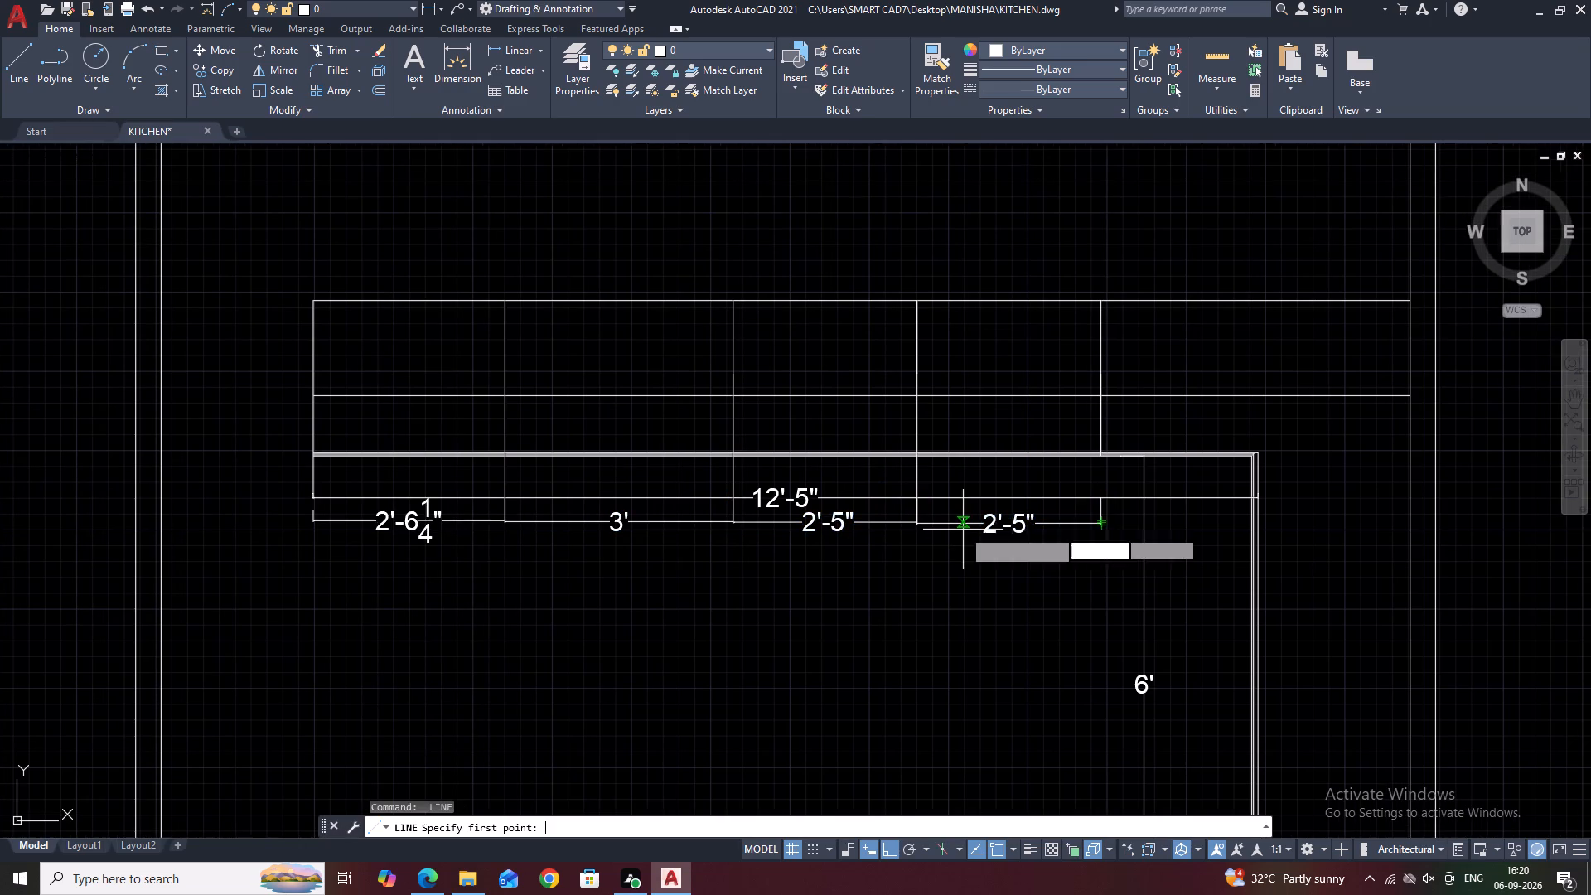
key(Escape)
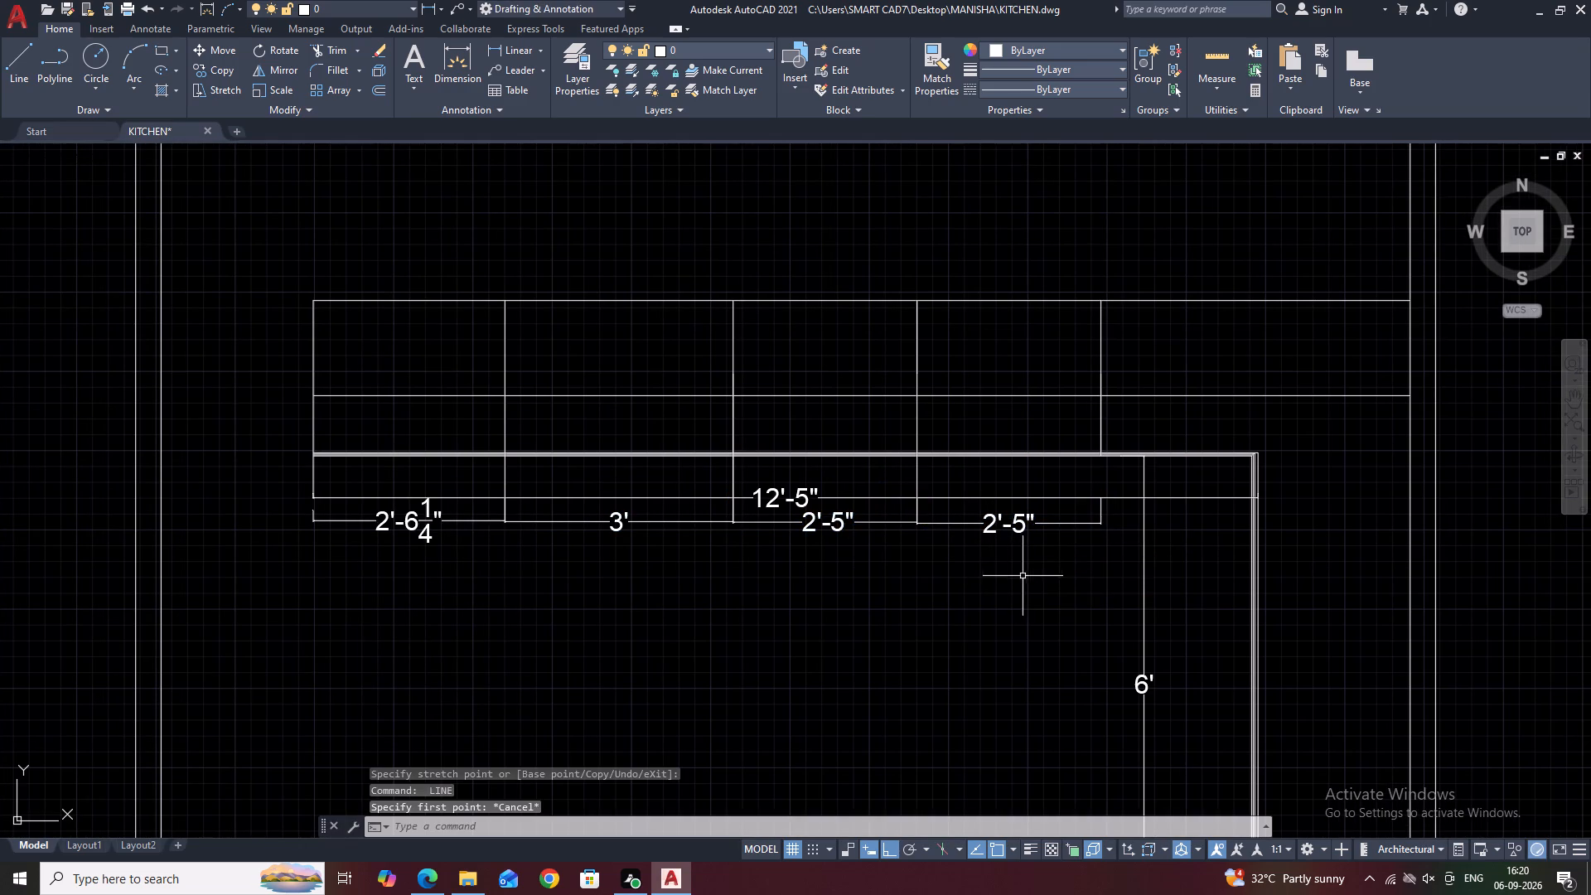
Draw a rectangle inside the 3' section above the counter edge, leaving a narrow margin from the section's boundaries on all sides.
middle_drag(1070, 529, 1144, 557)
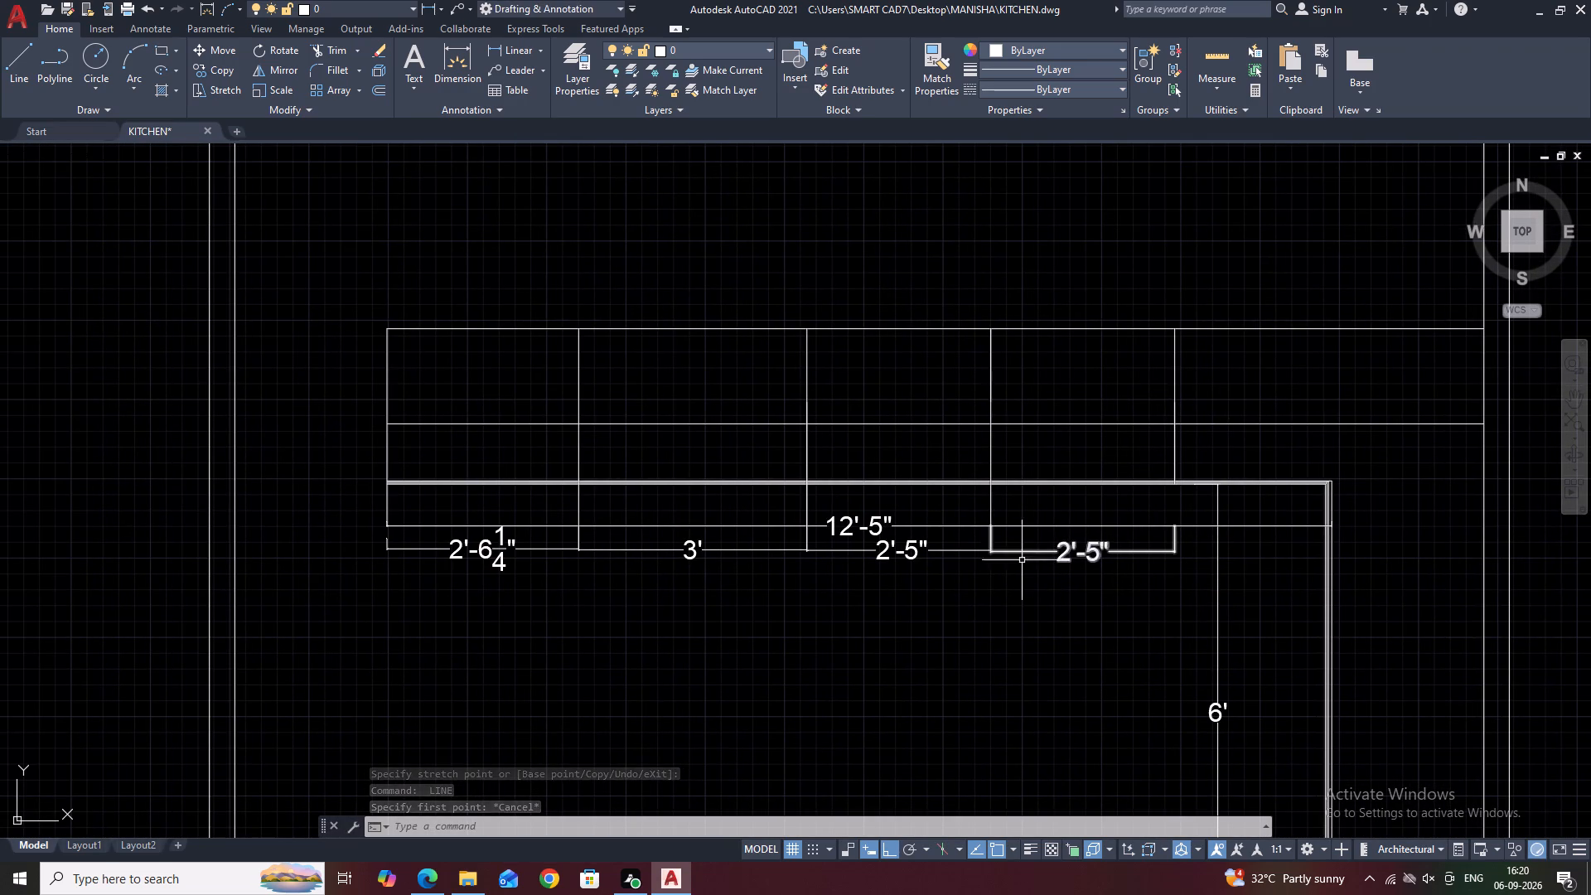
scroll(1237, 457, up, 3)
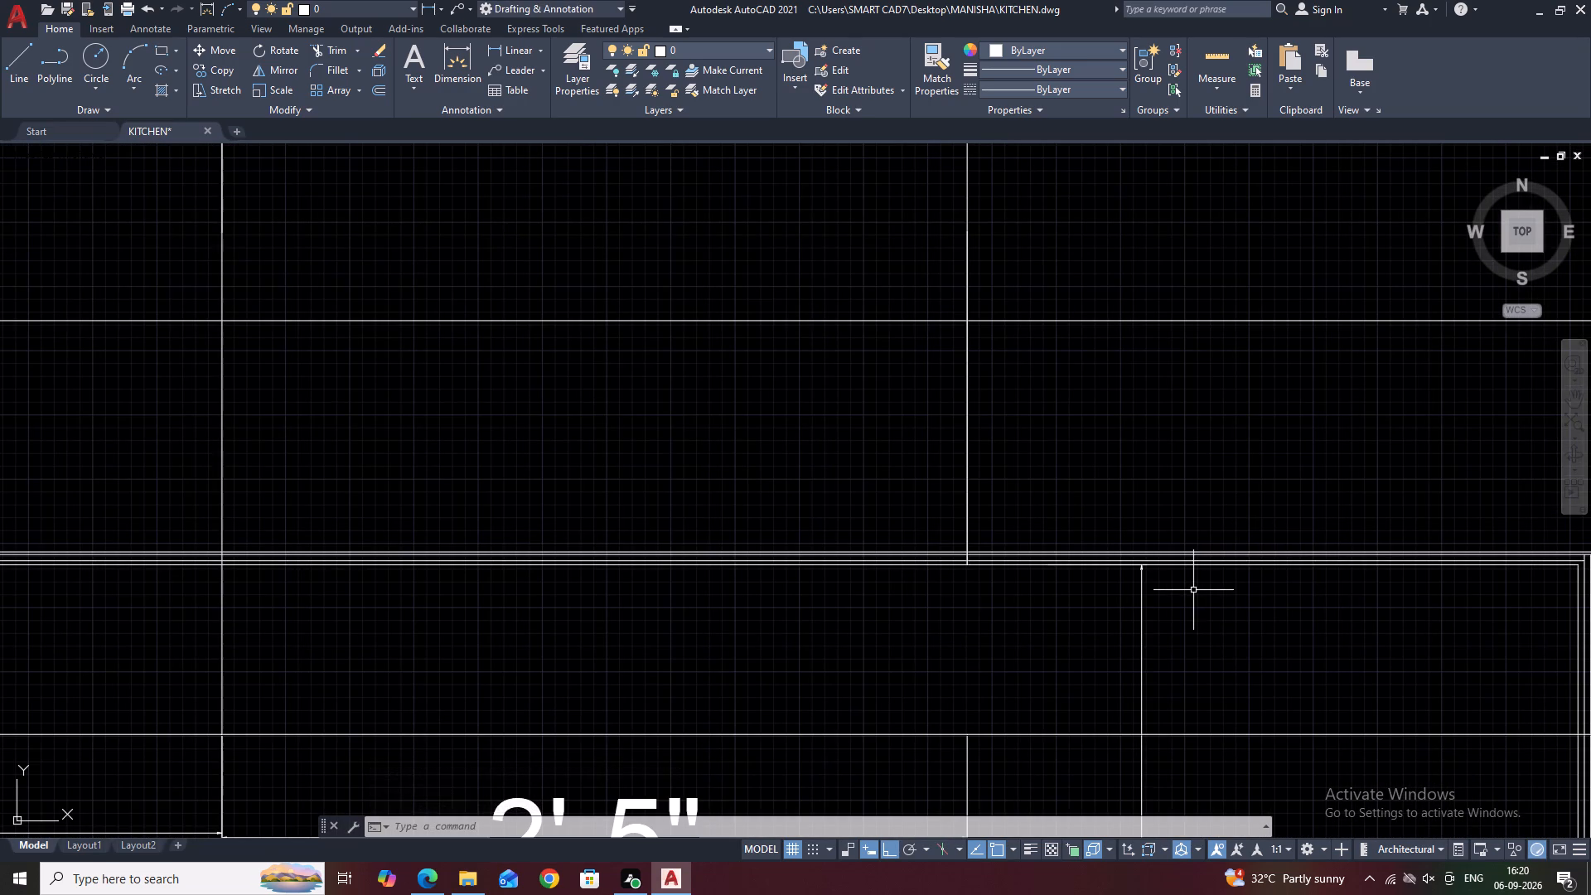
scroll(902, 454, down, 2)
middle_drag(720, 465, 869, 445)
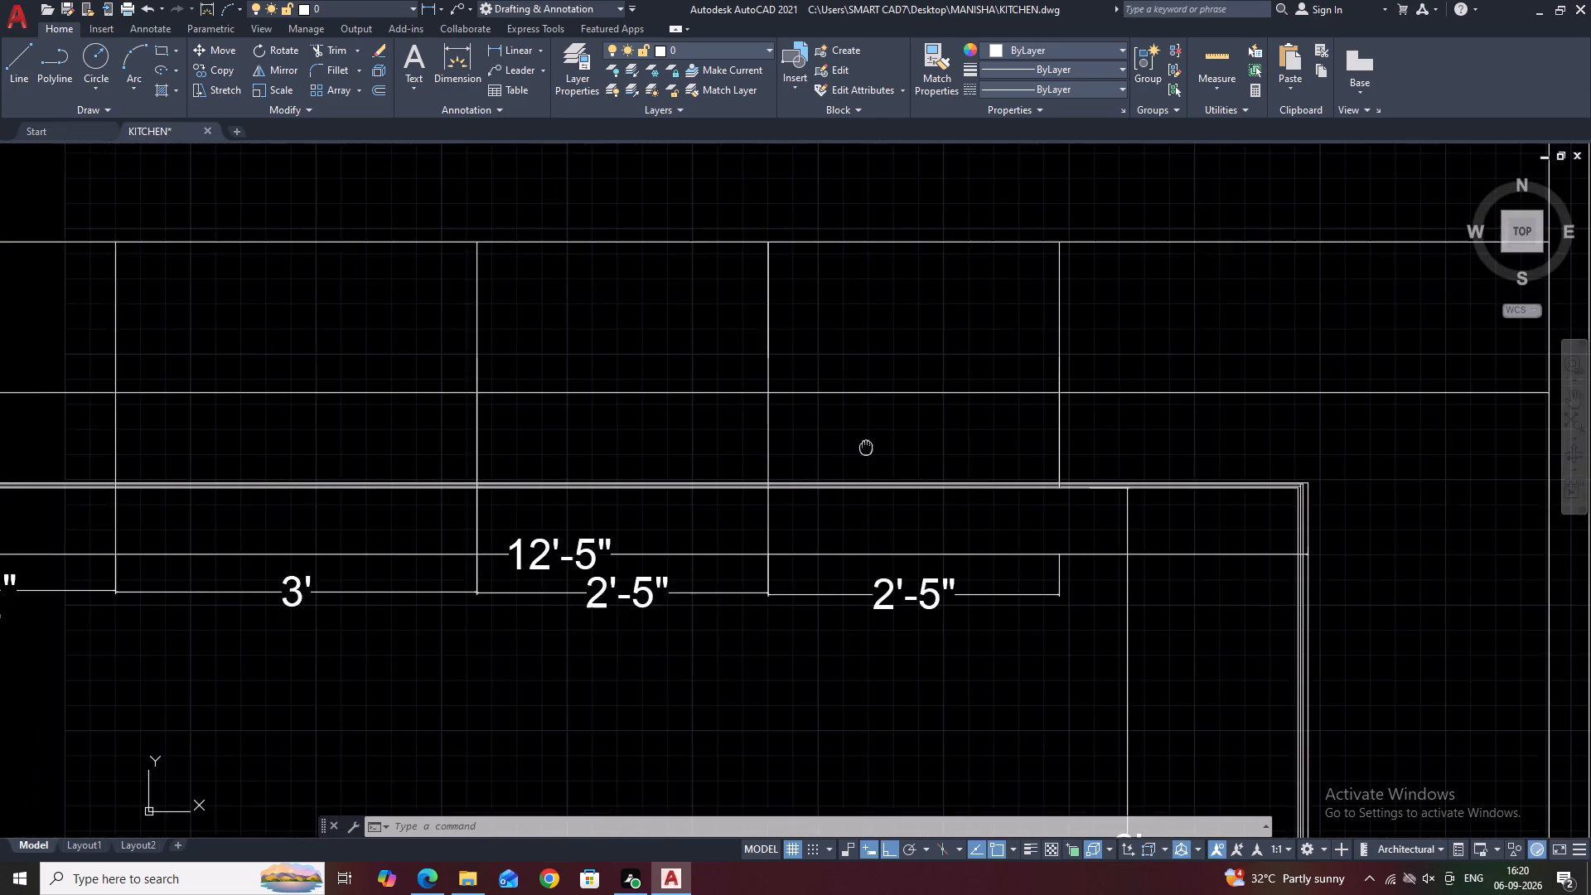
middle_drag(869, 445, 883, 437)
middle_drag(602, 326, 934, 364)
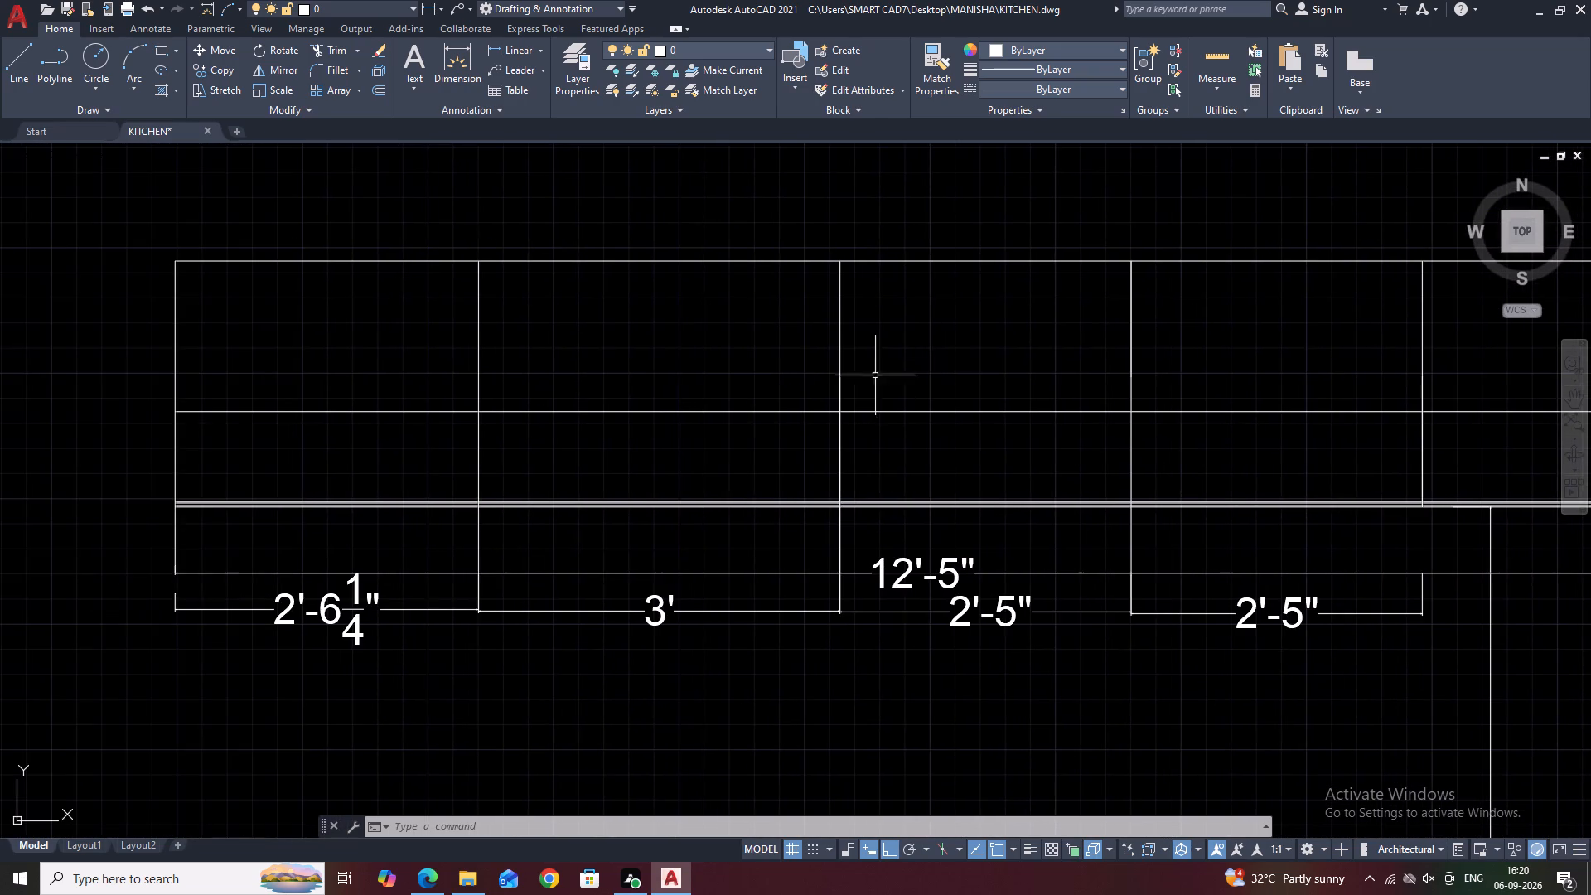
middle_drag(693, 385, 798, 400)
key(r)
key(e)
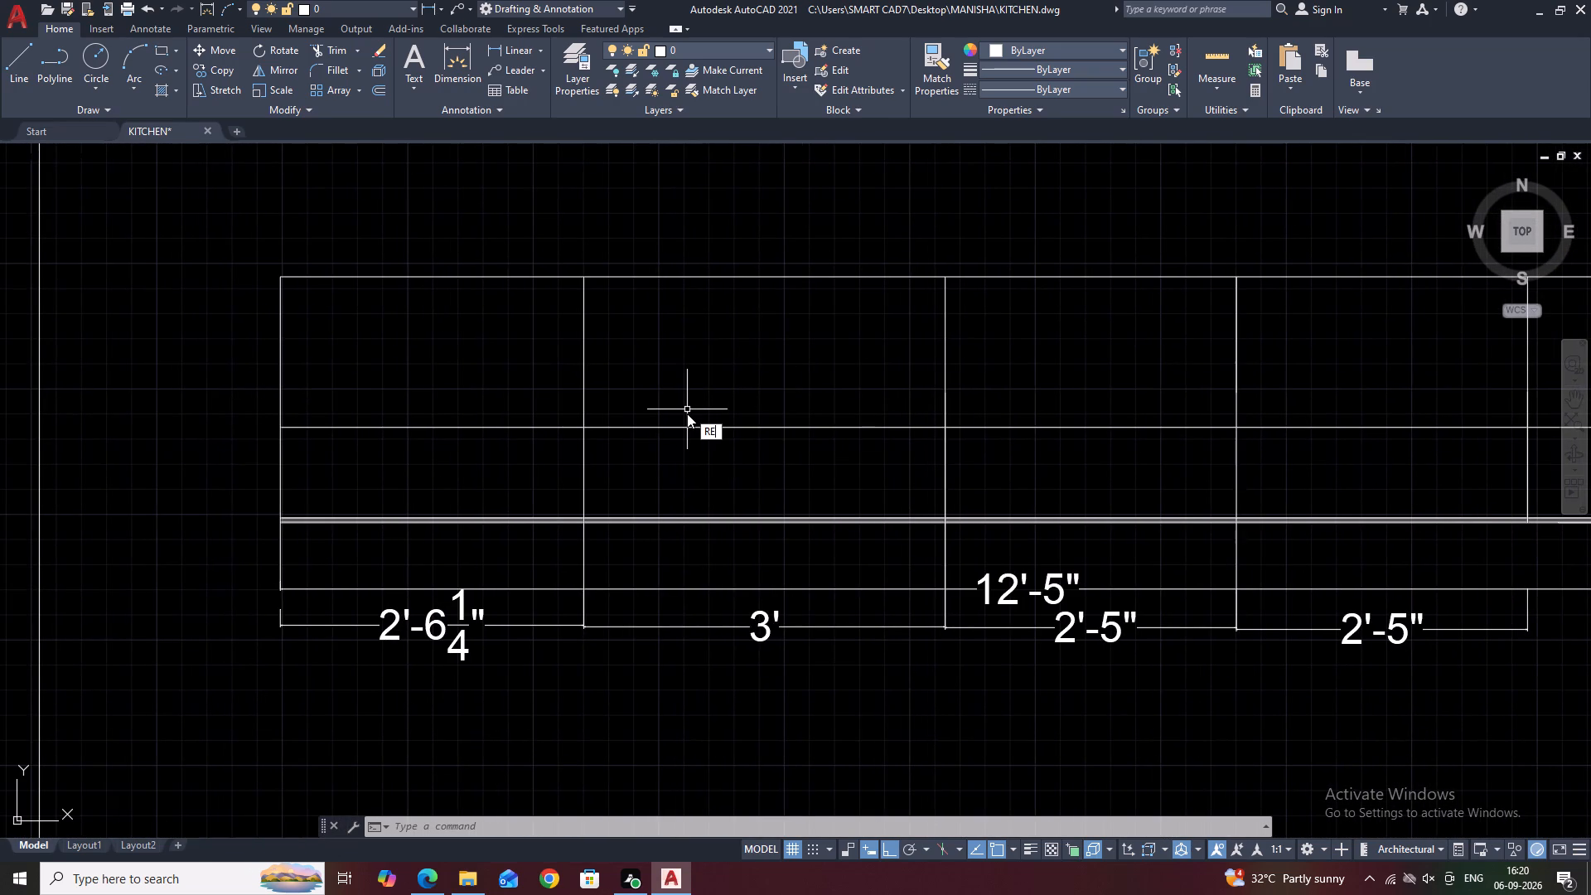
text(C)
key(space)
click(612, 302)
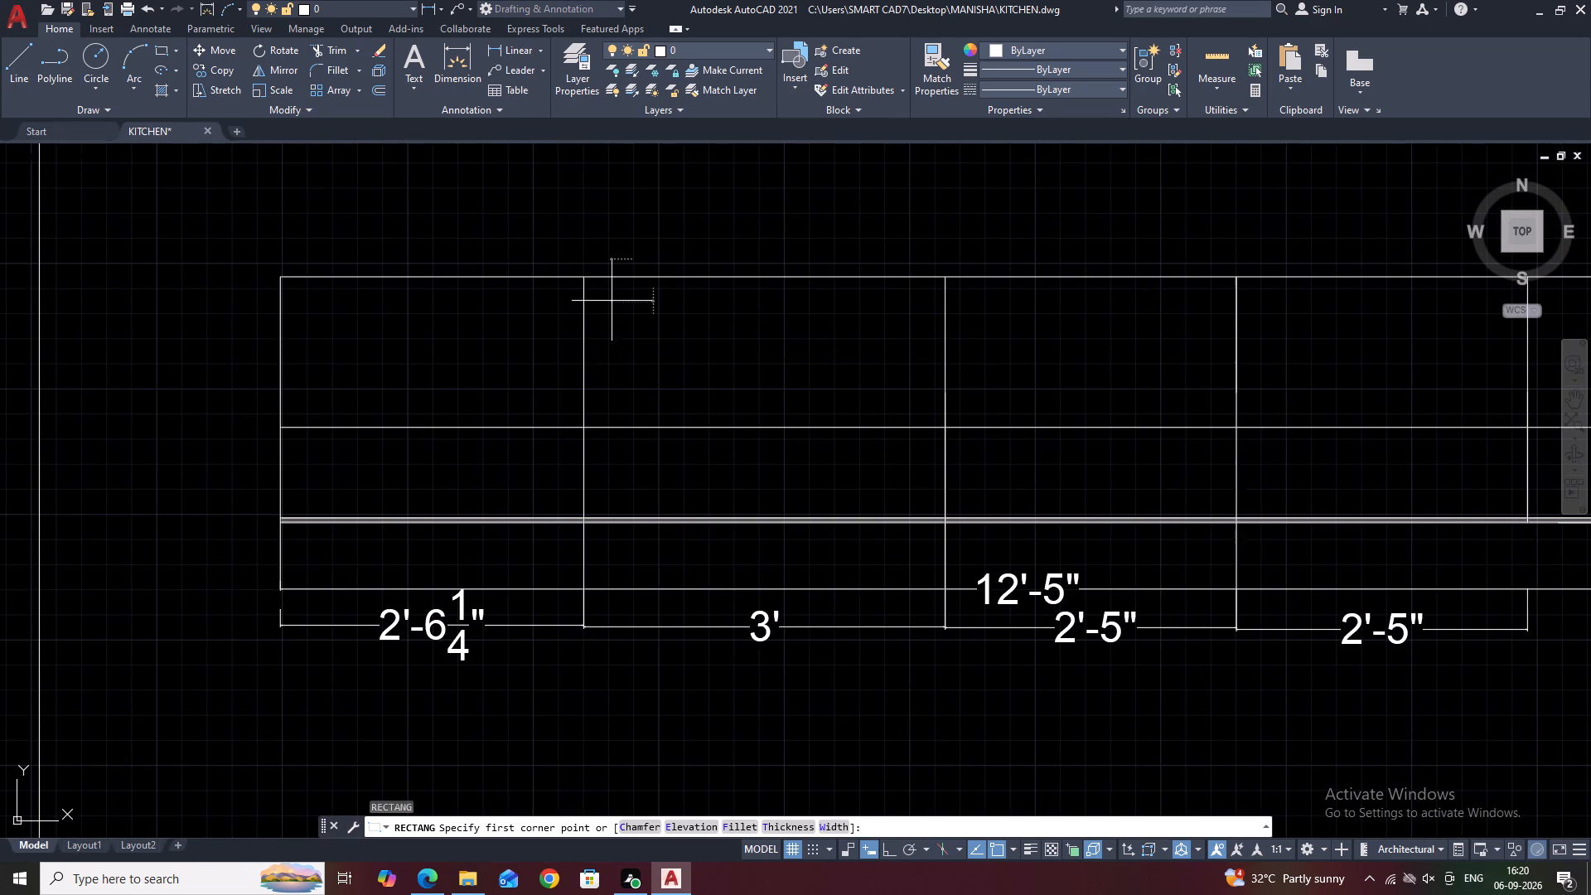
click(929, 502)
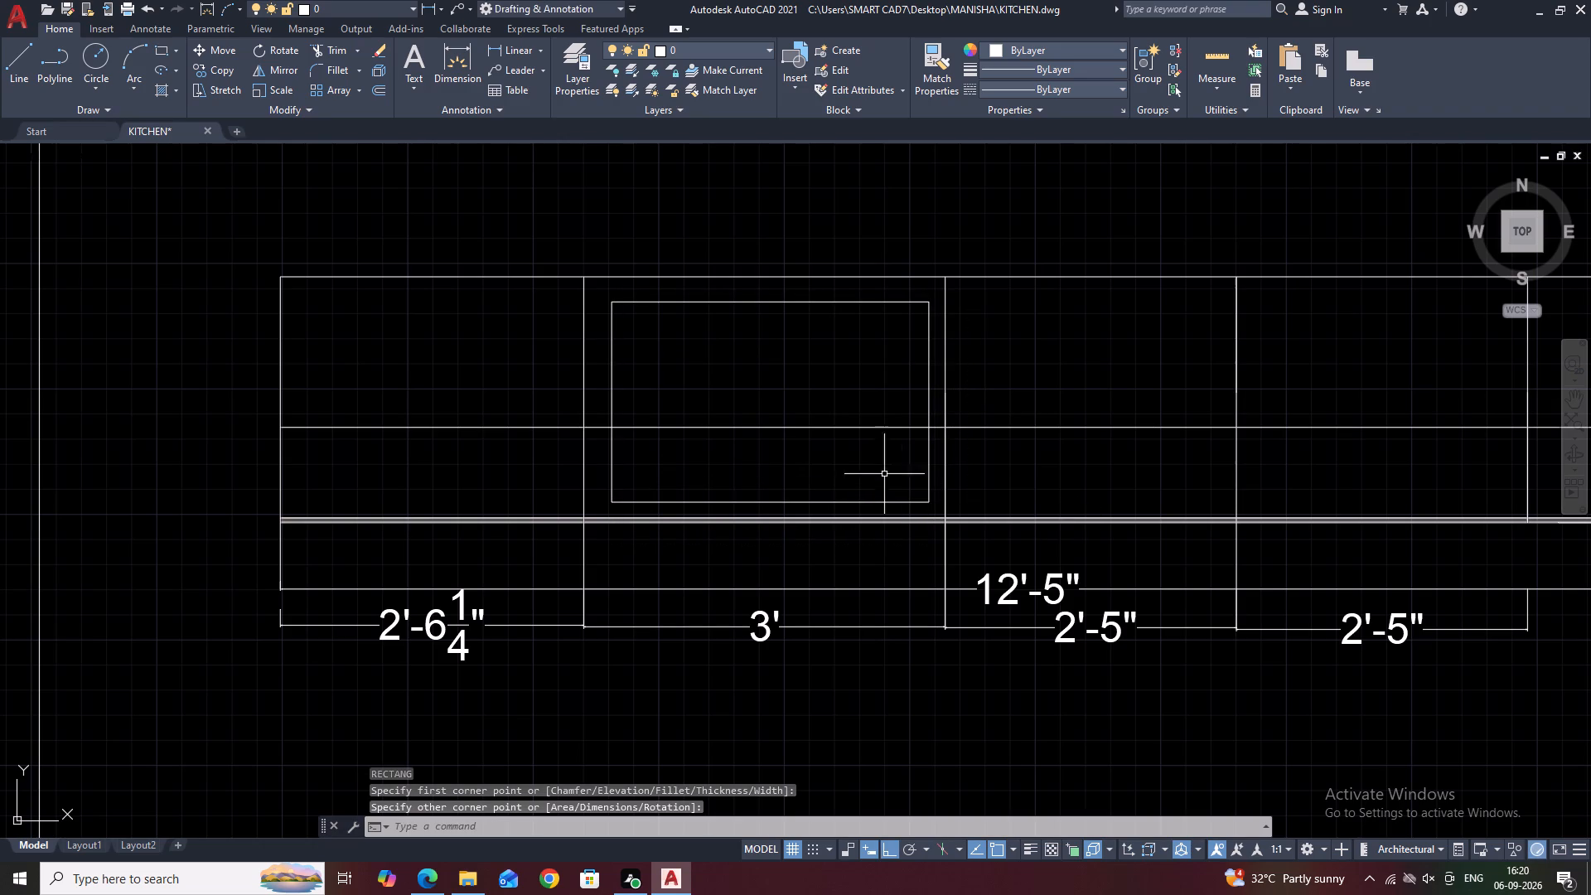
Fillet all four corners of the rectangle in the 3' section with a 0.5" radius.
text(F R)
key(space)
key(0)
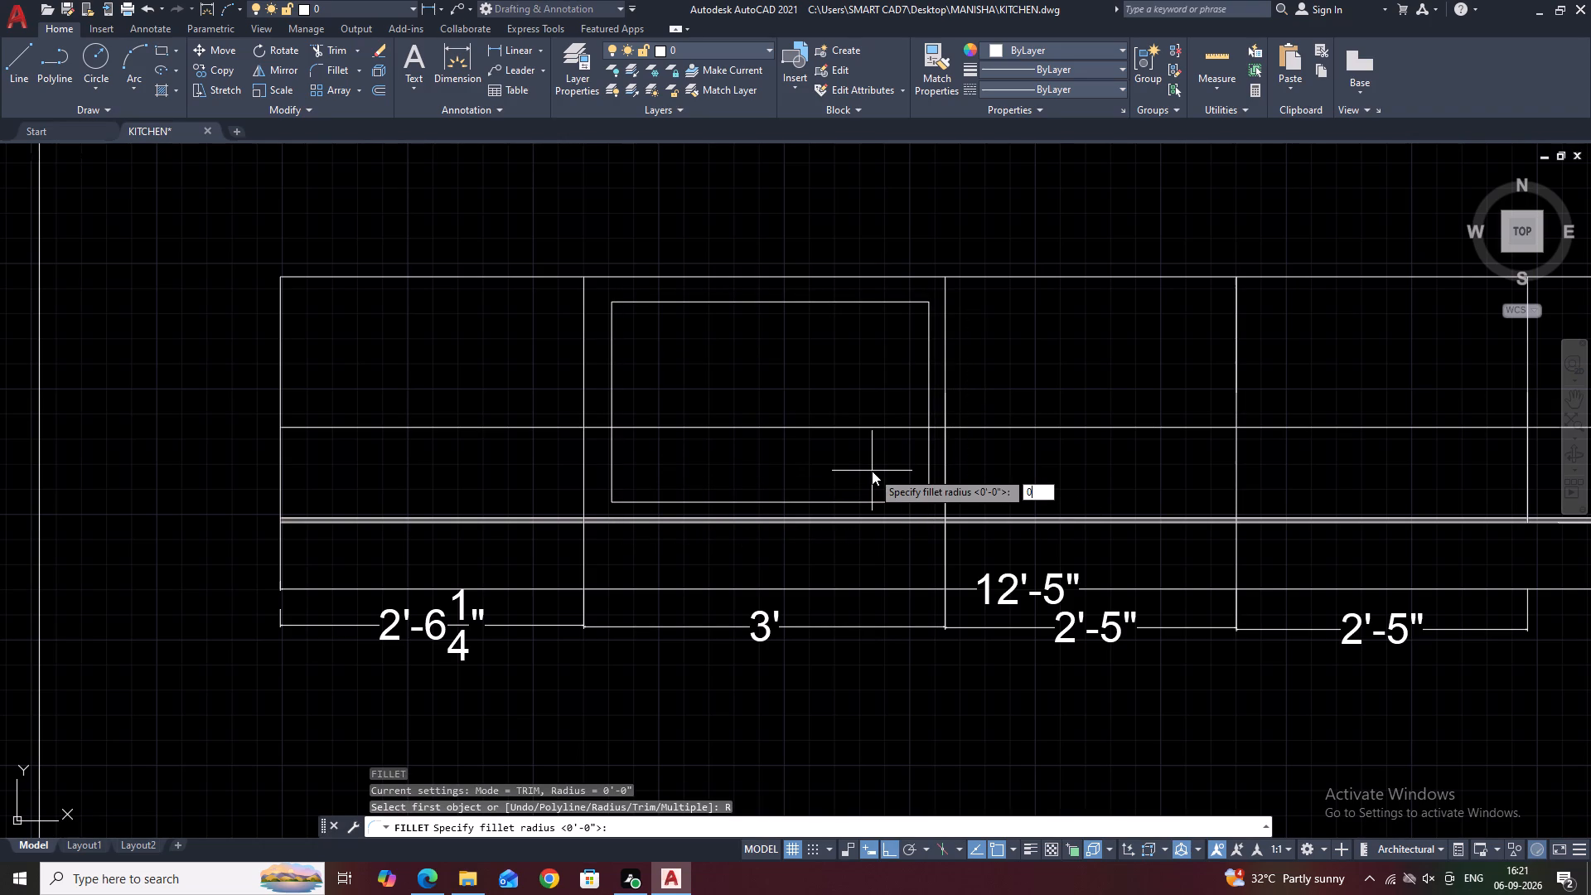
key(period)
key(5)
key(space)
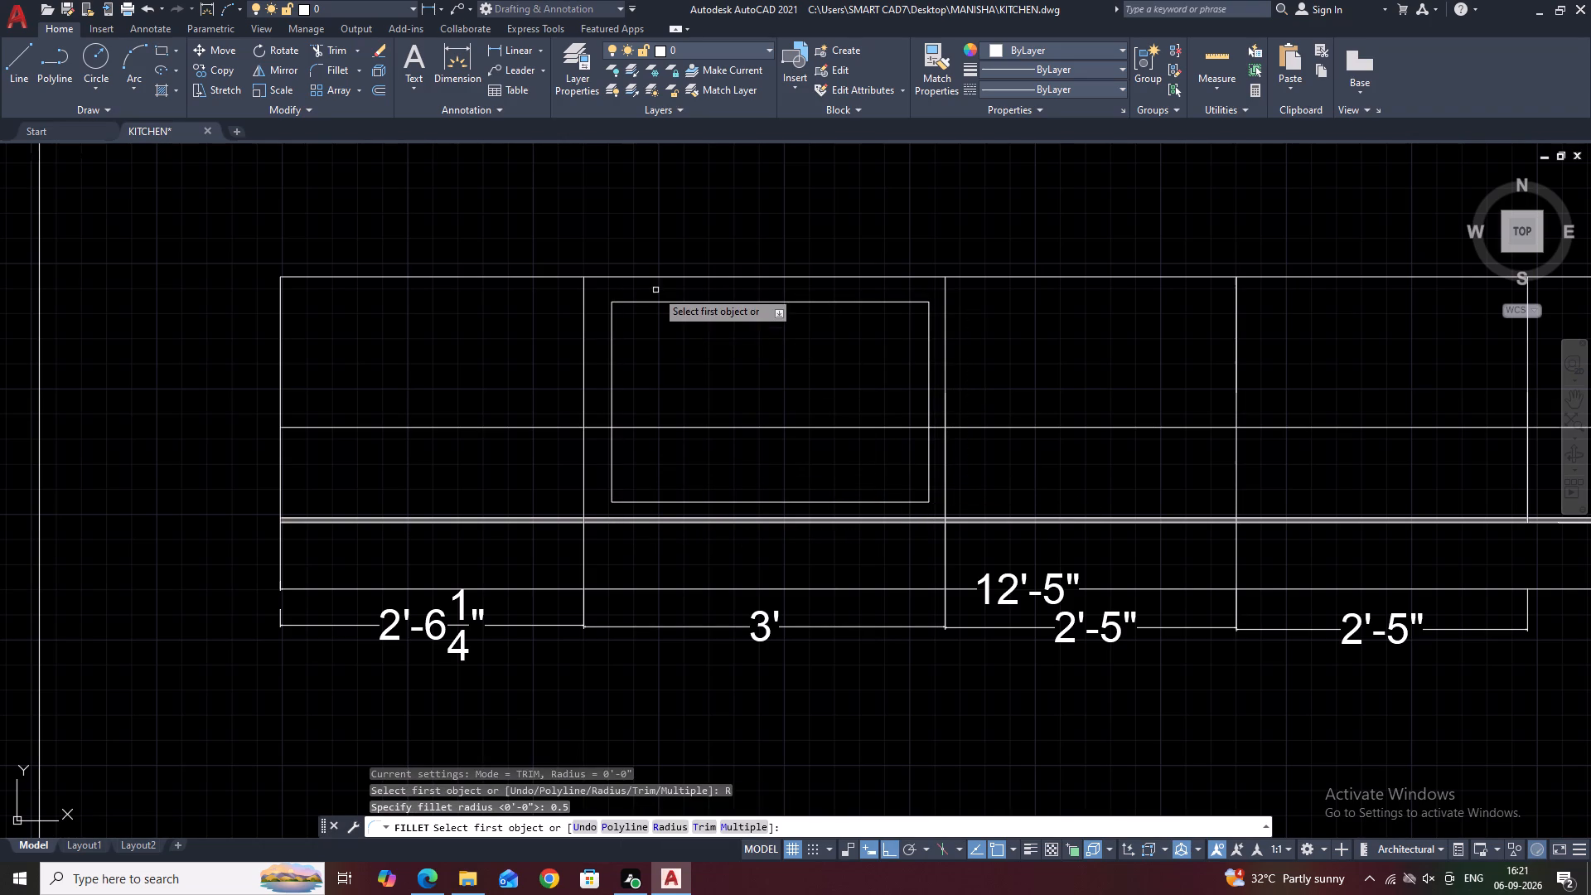
click(648, 301)
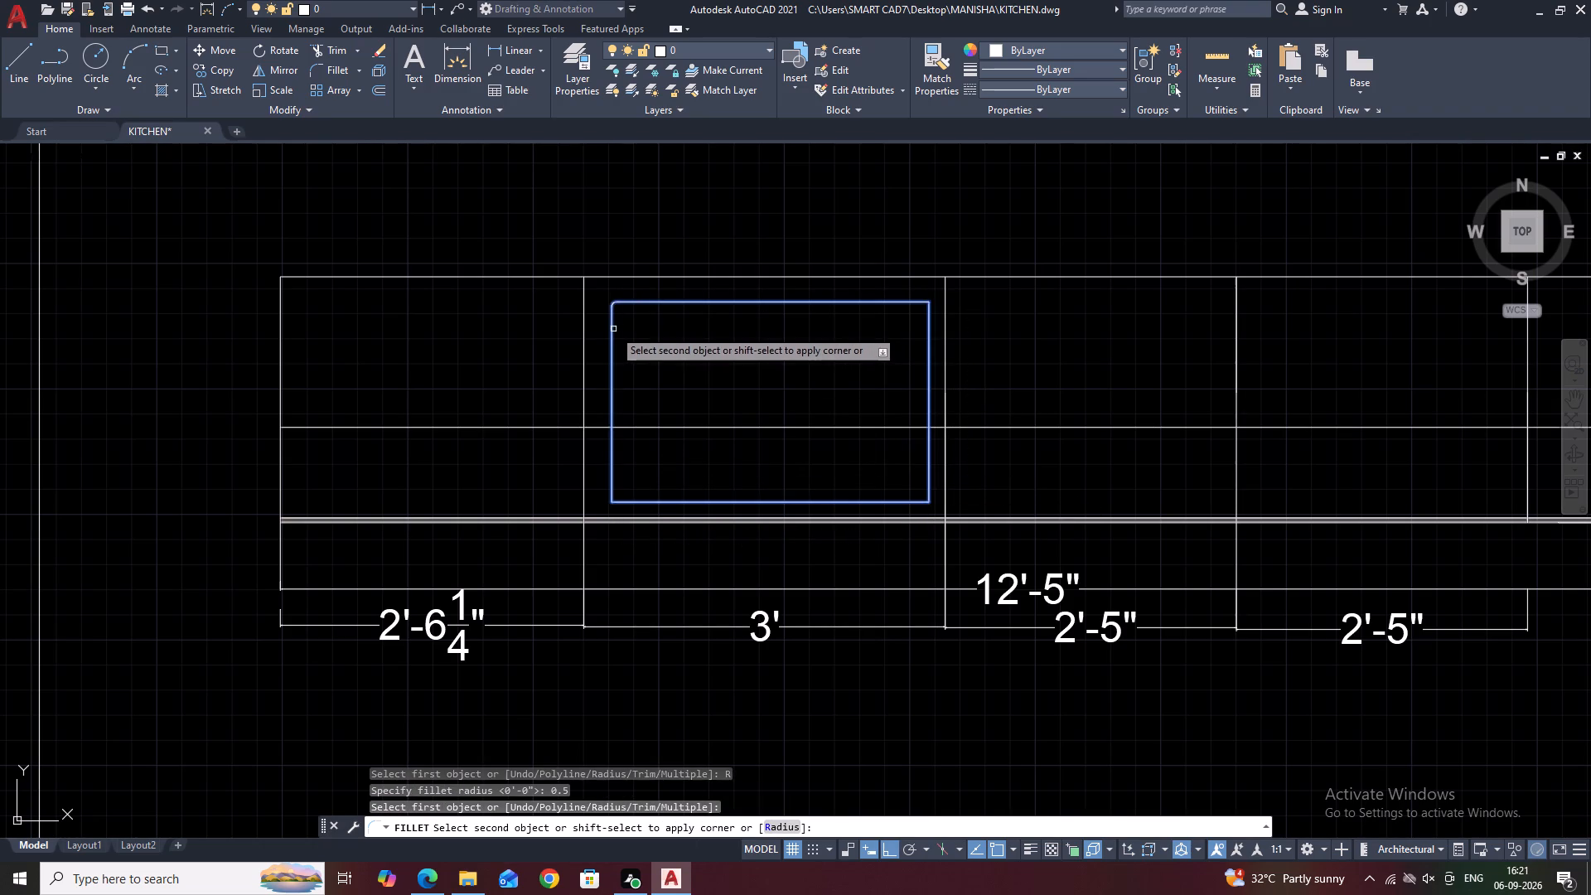
click(613, 329)
key(space)
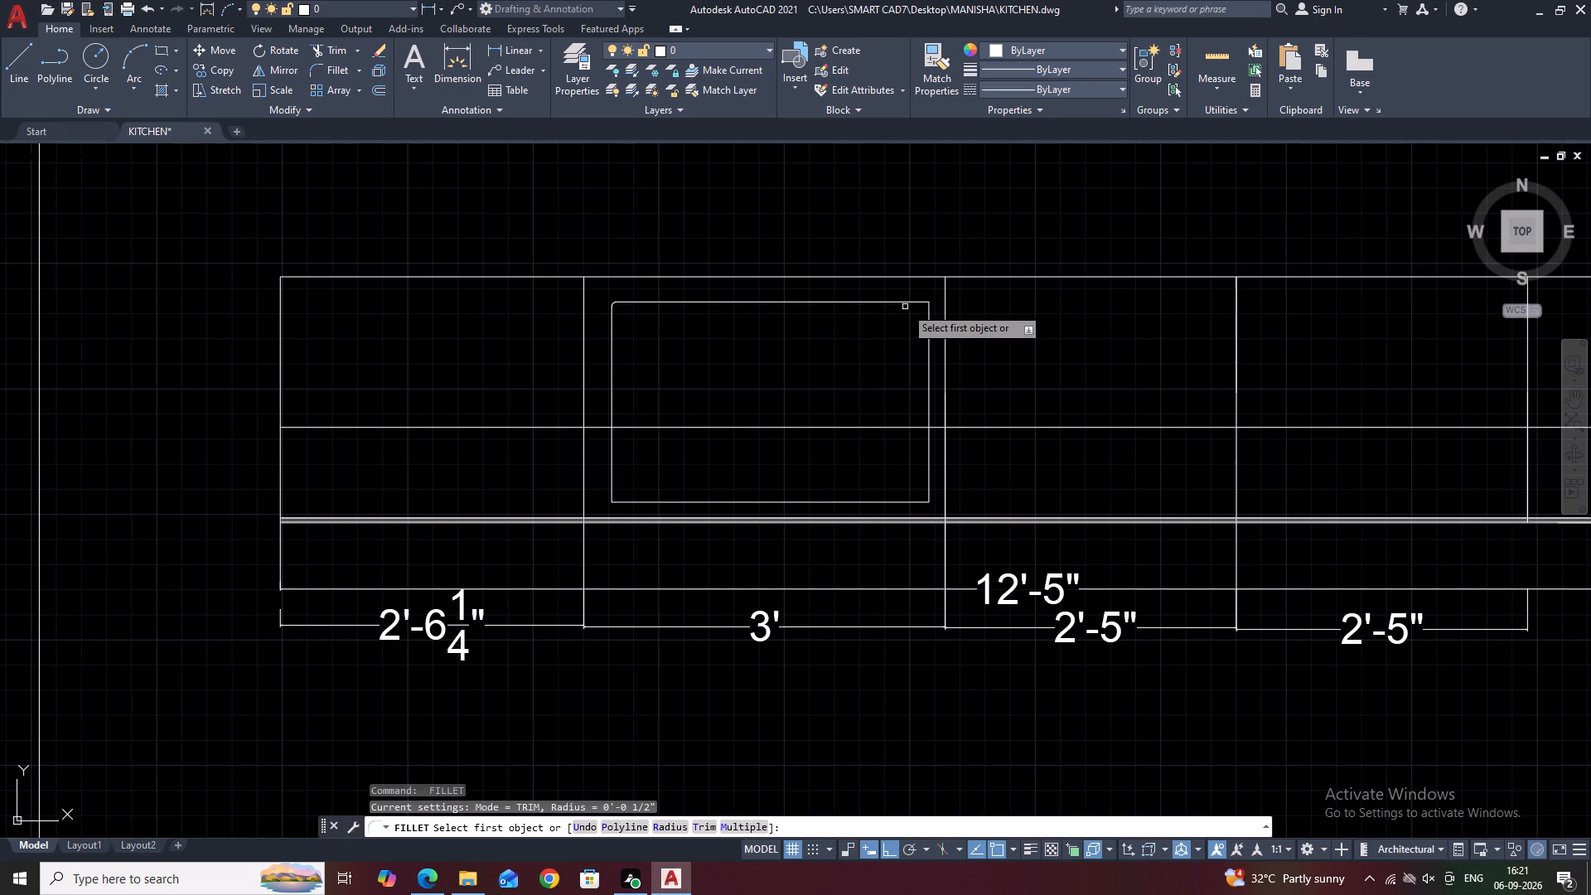
click(920, 300)
click(927, 319)
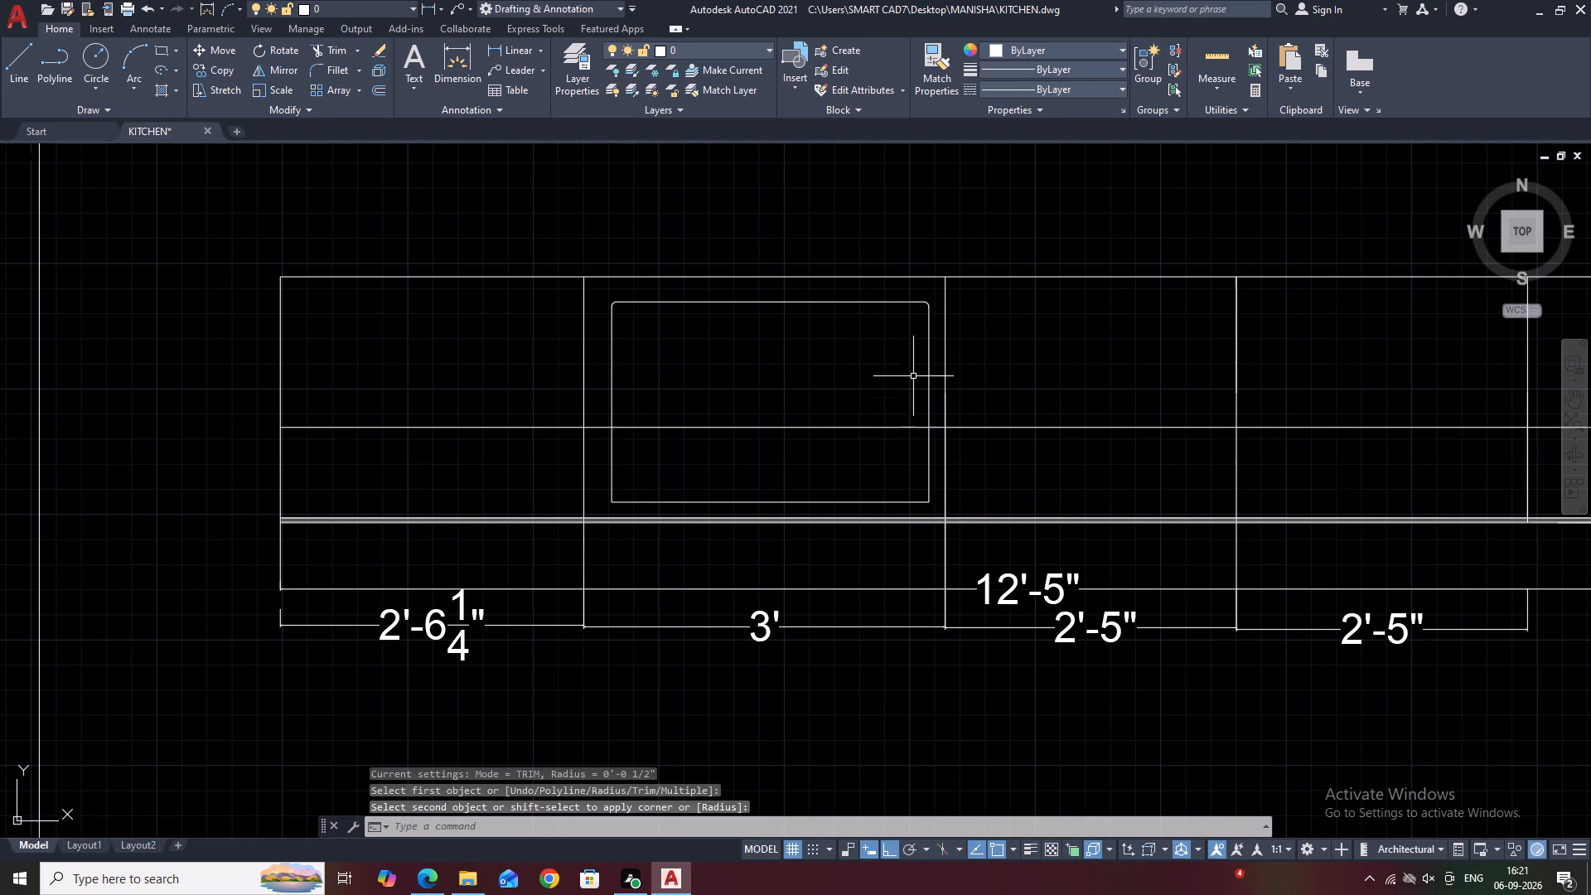
key(space)
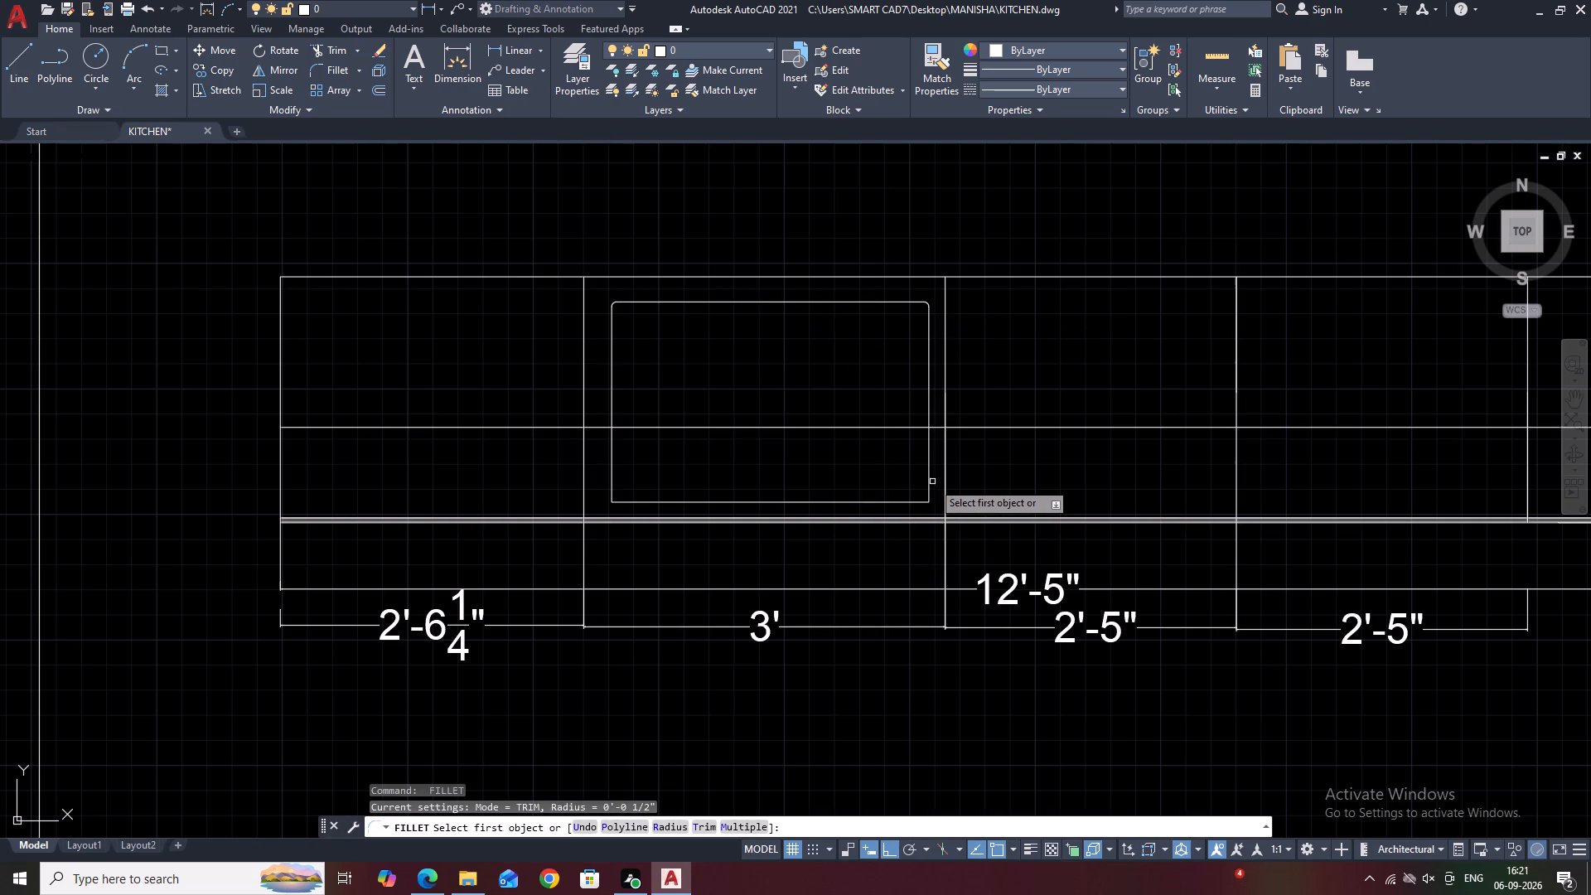
click(931, 474)
click(912, 502)
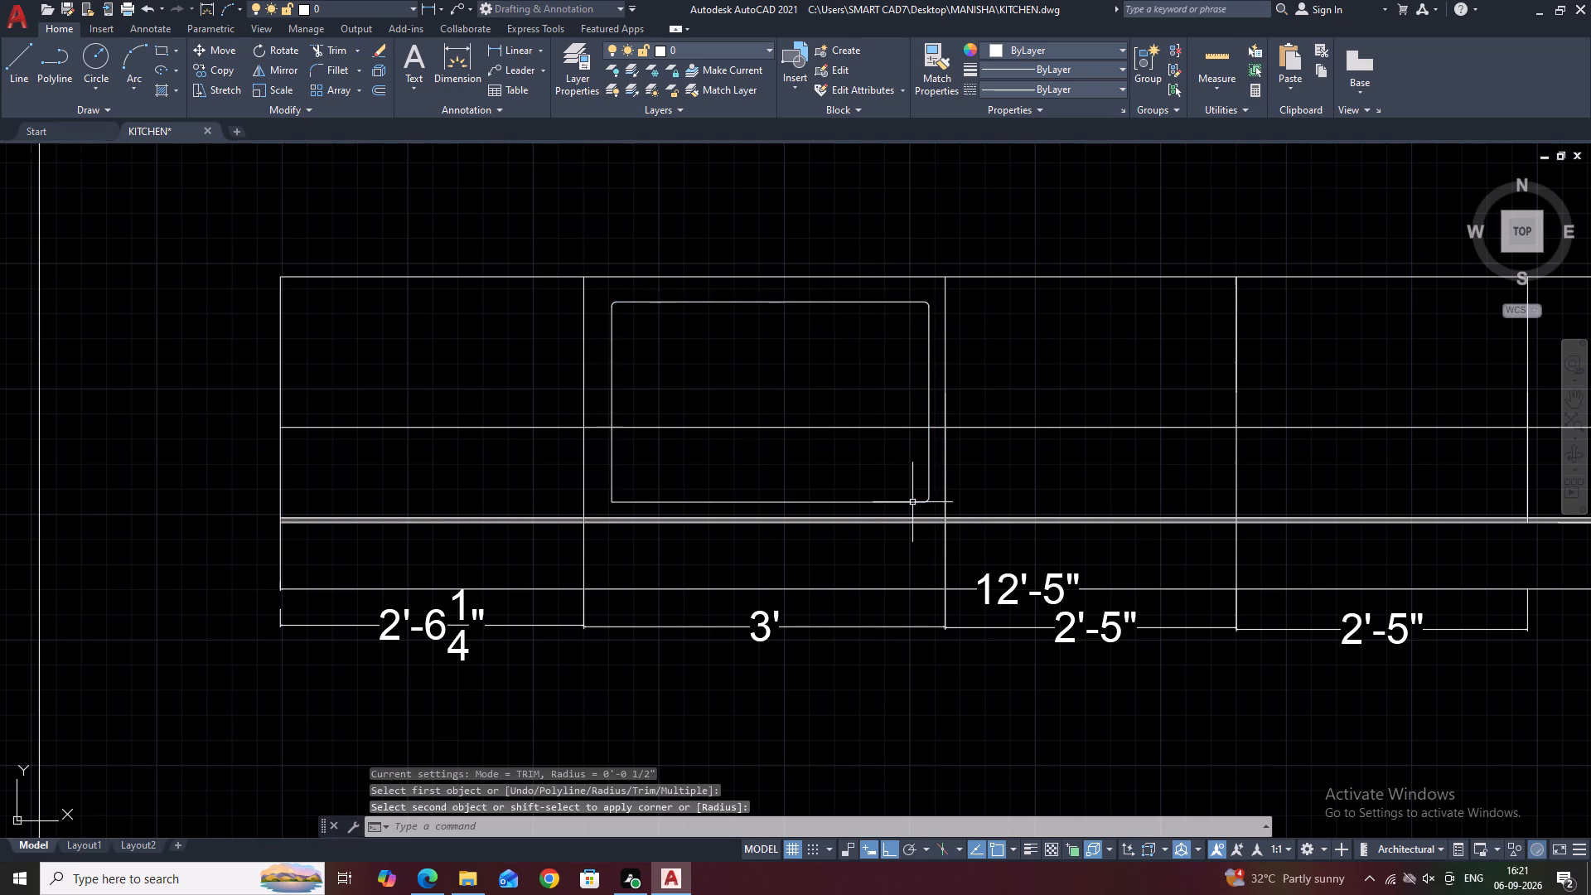
key(space)
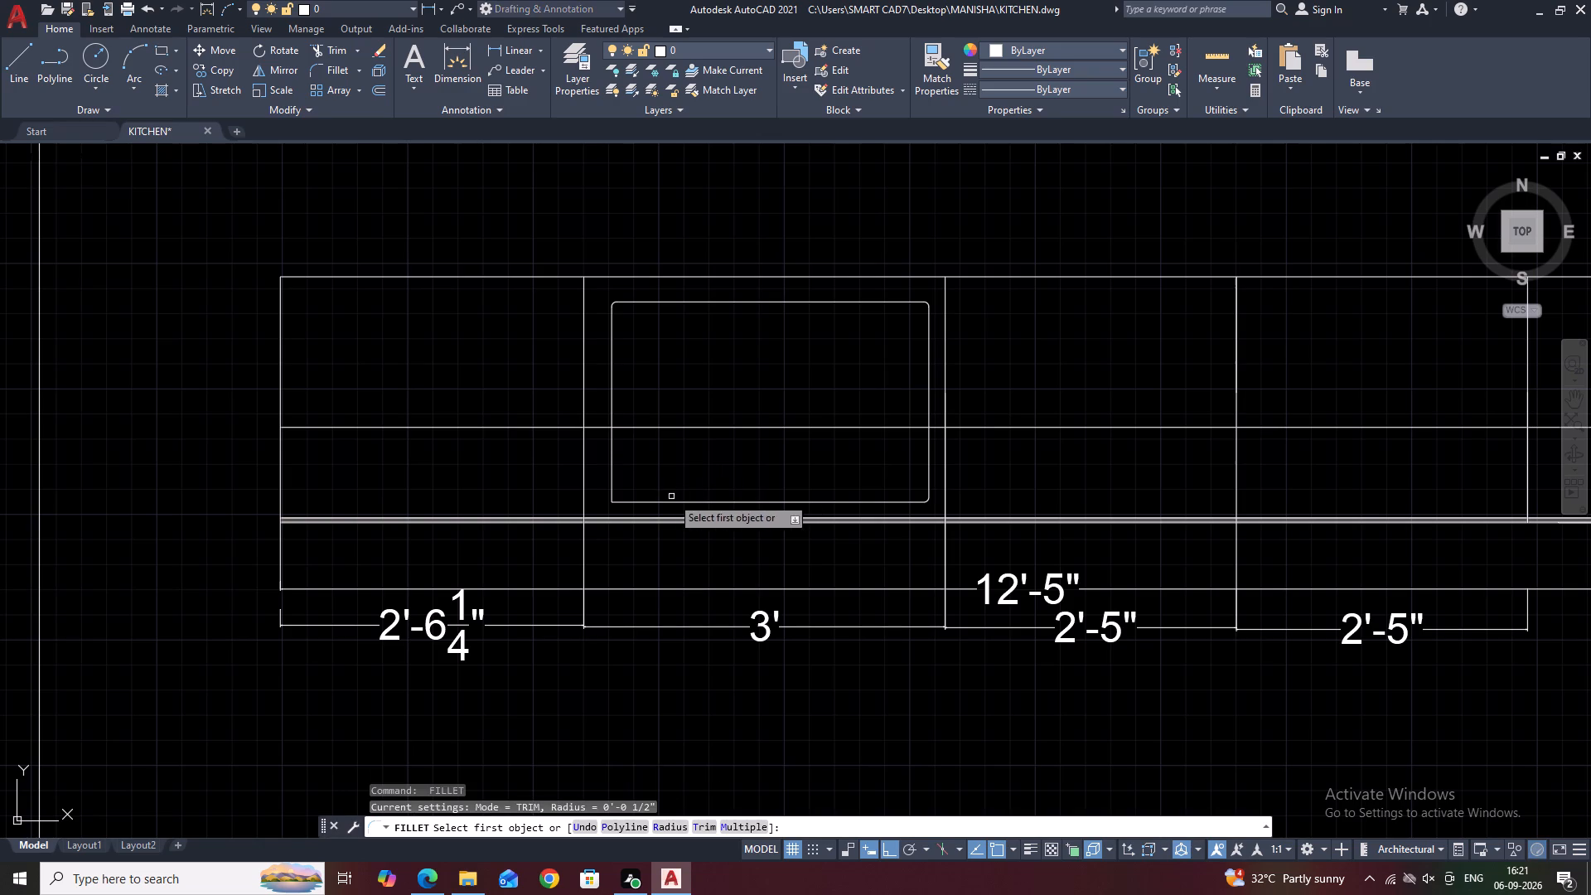
click(611, 469)
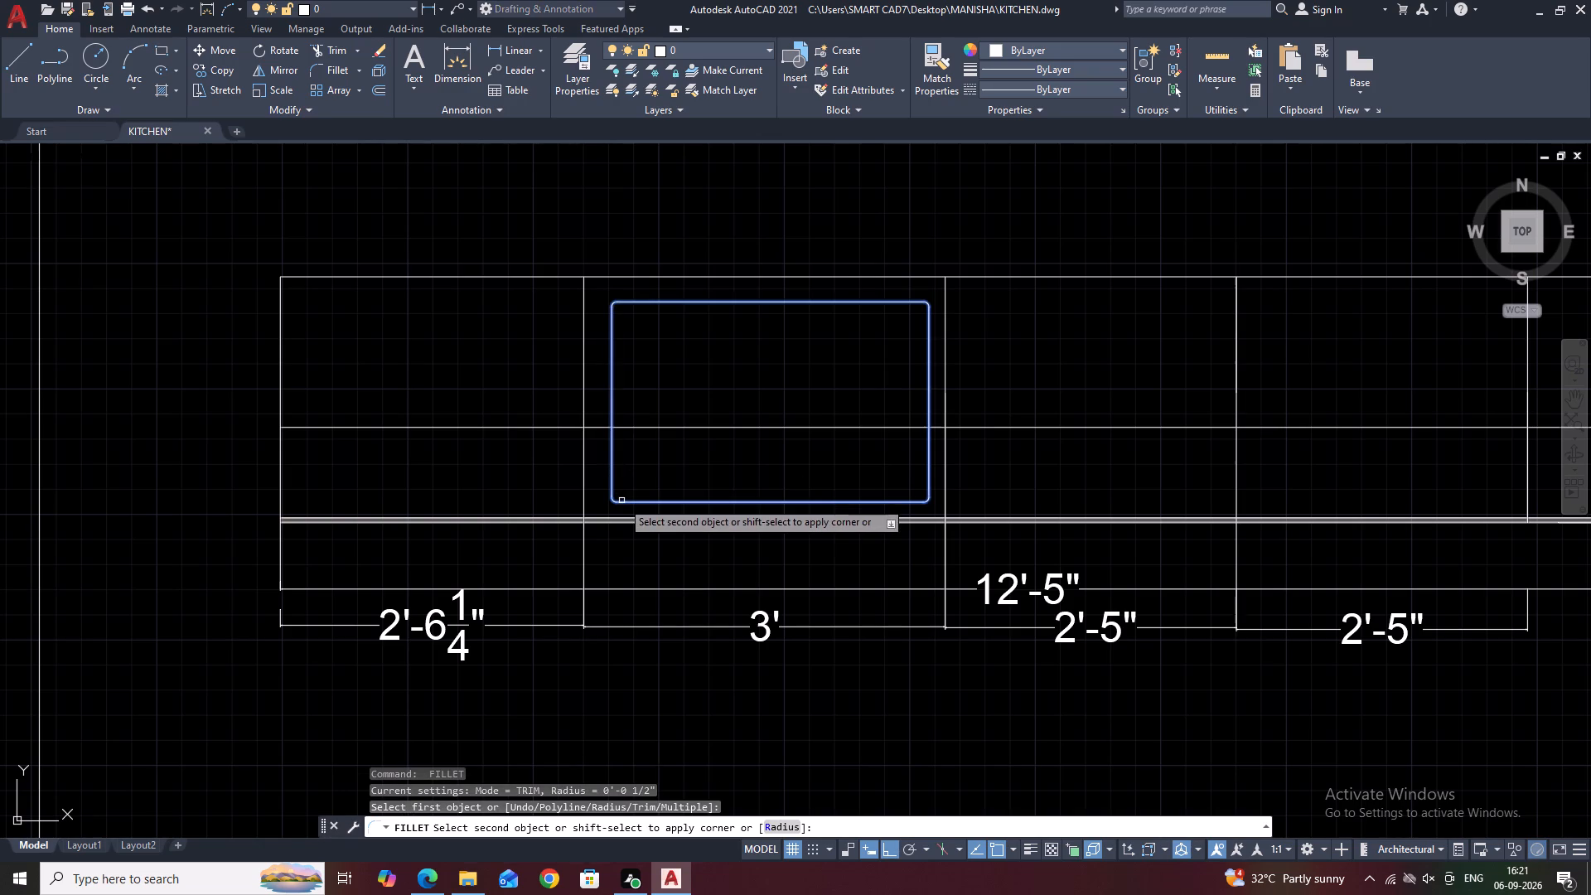
click(621, 501)
key(space)
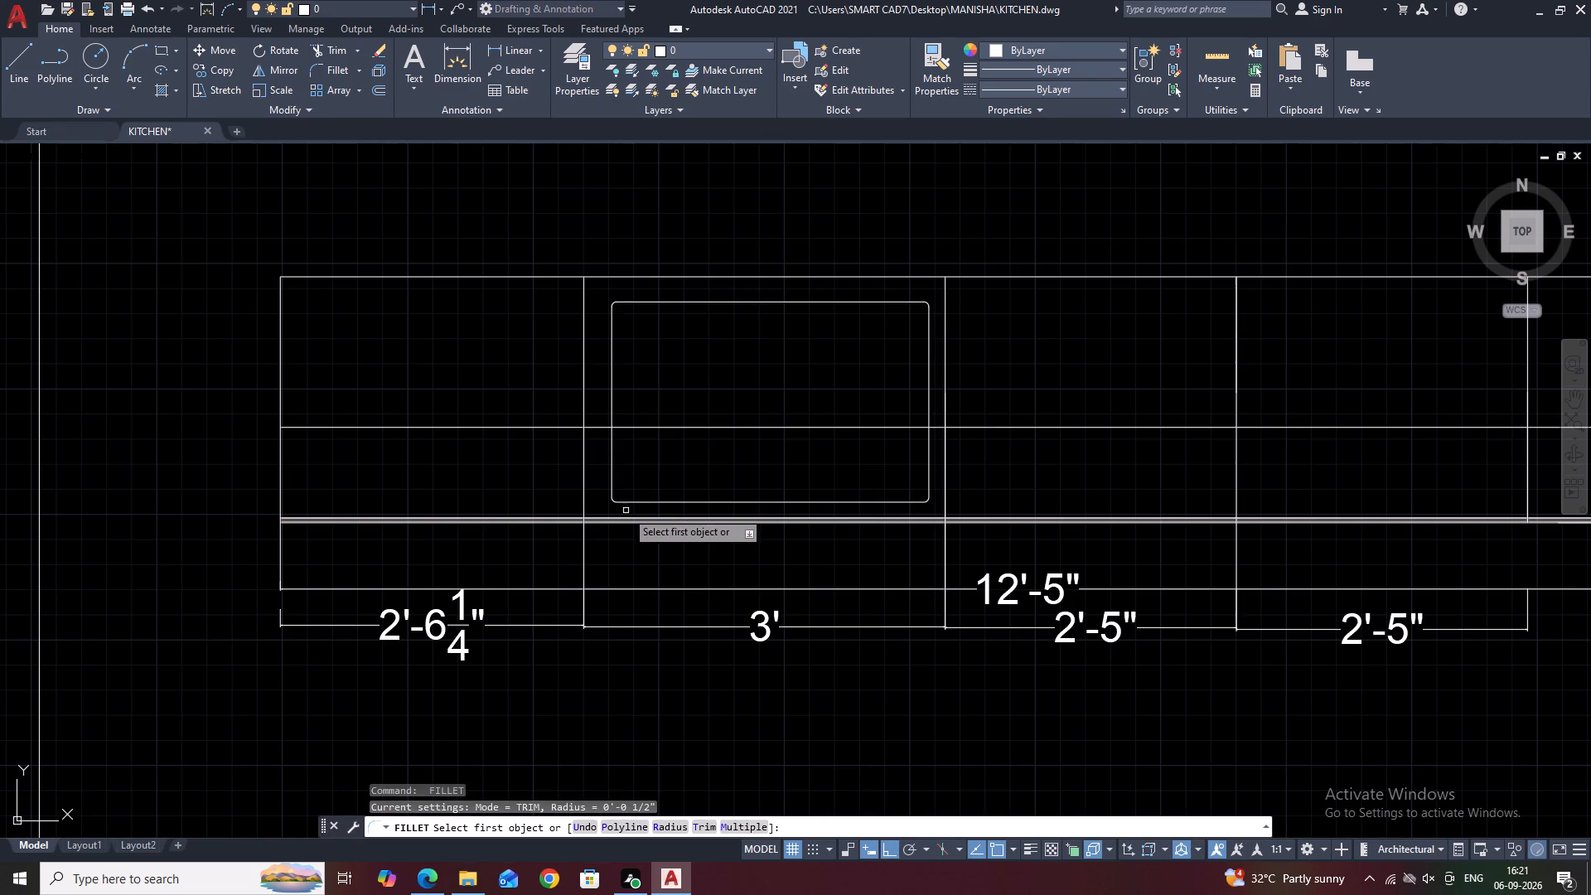
key(Escape)
Draw a smaller rectangle about 2'-2" by 1'-1" inside the rounded one, leaving a wider margin along its upper edge.
key(r)
key(e)
key(c)
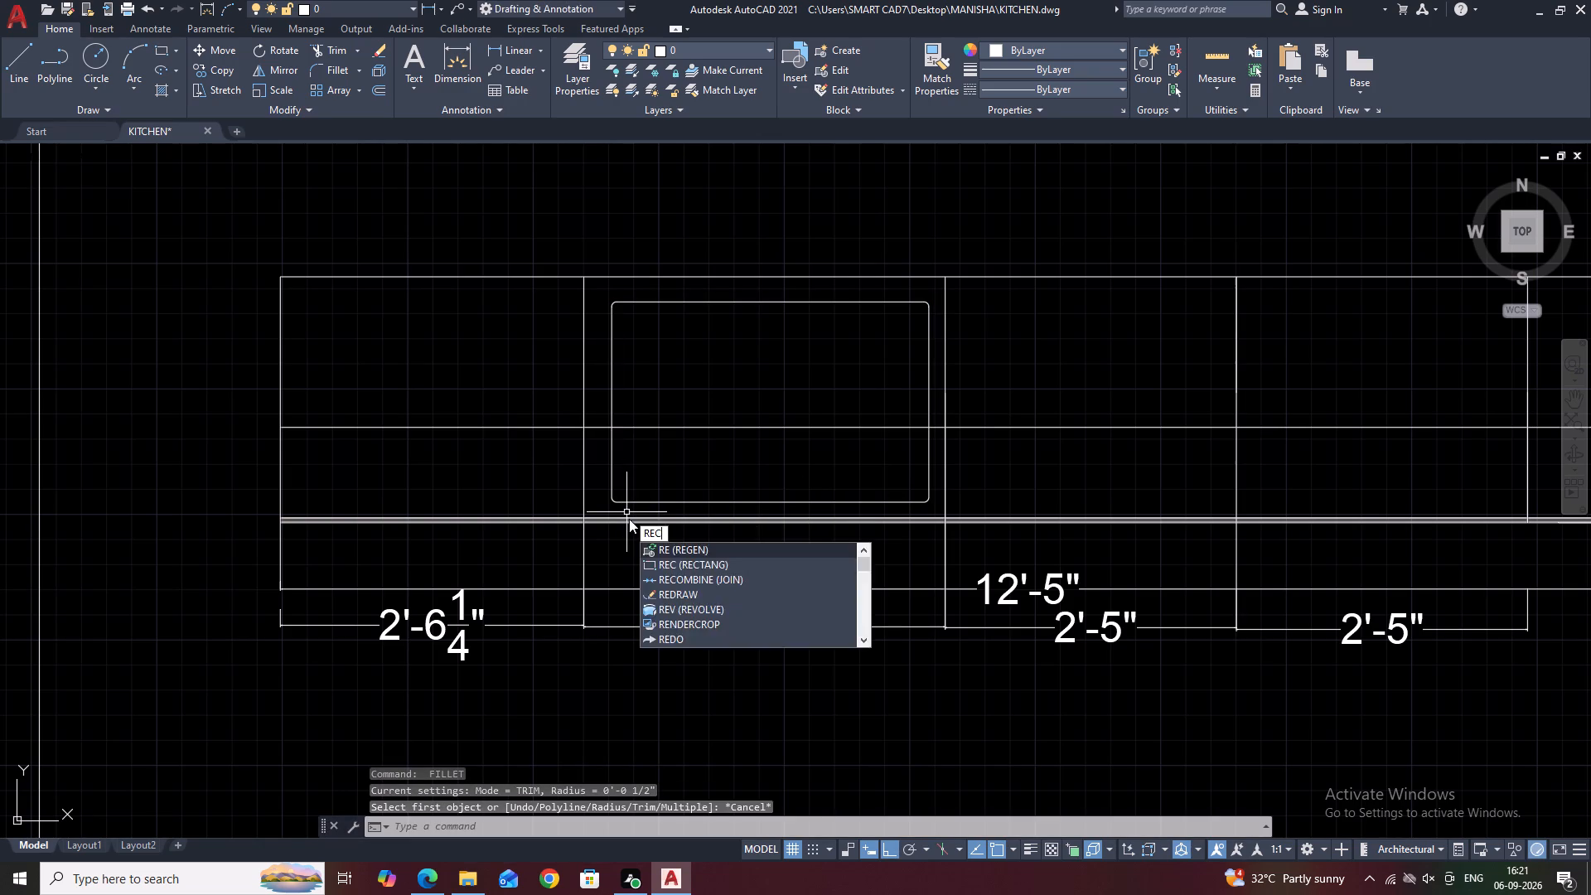
key(space)
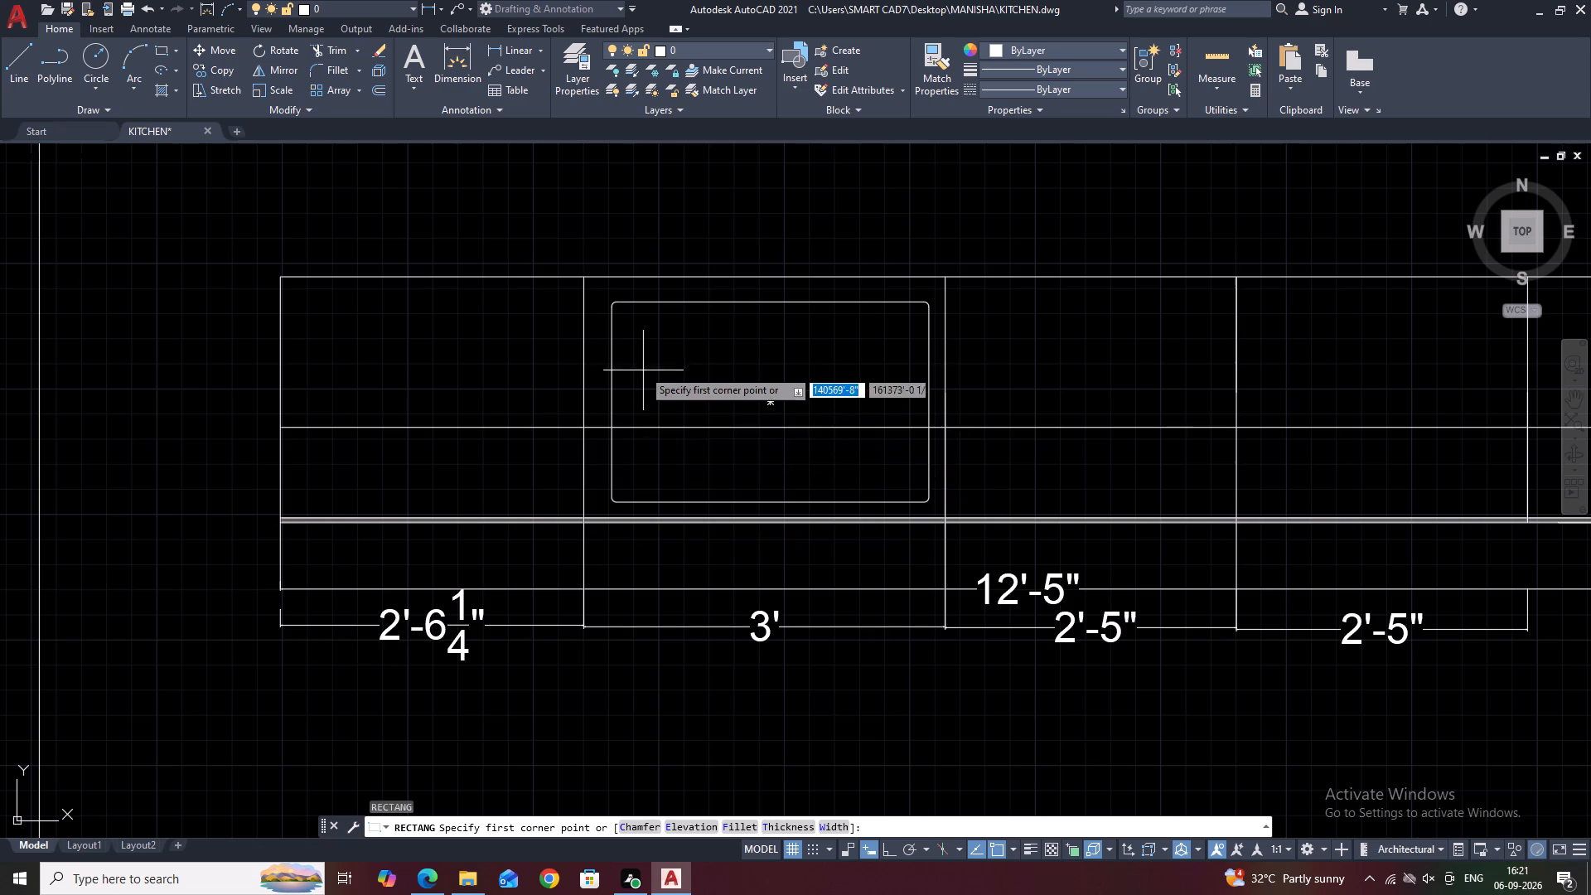
click(637, 357)
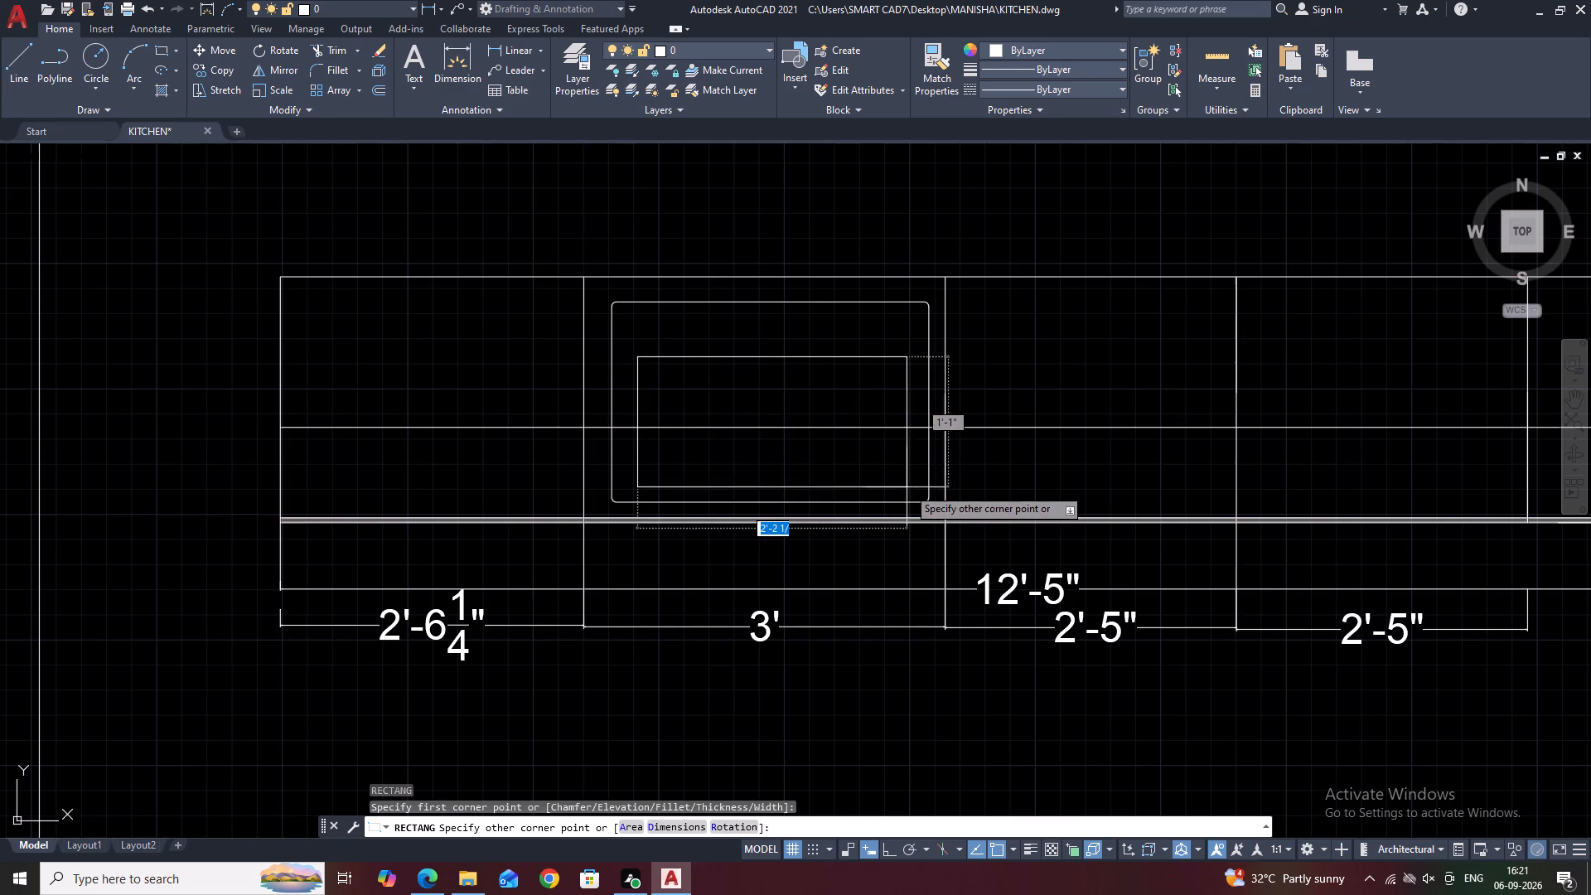
click(907, 484)
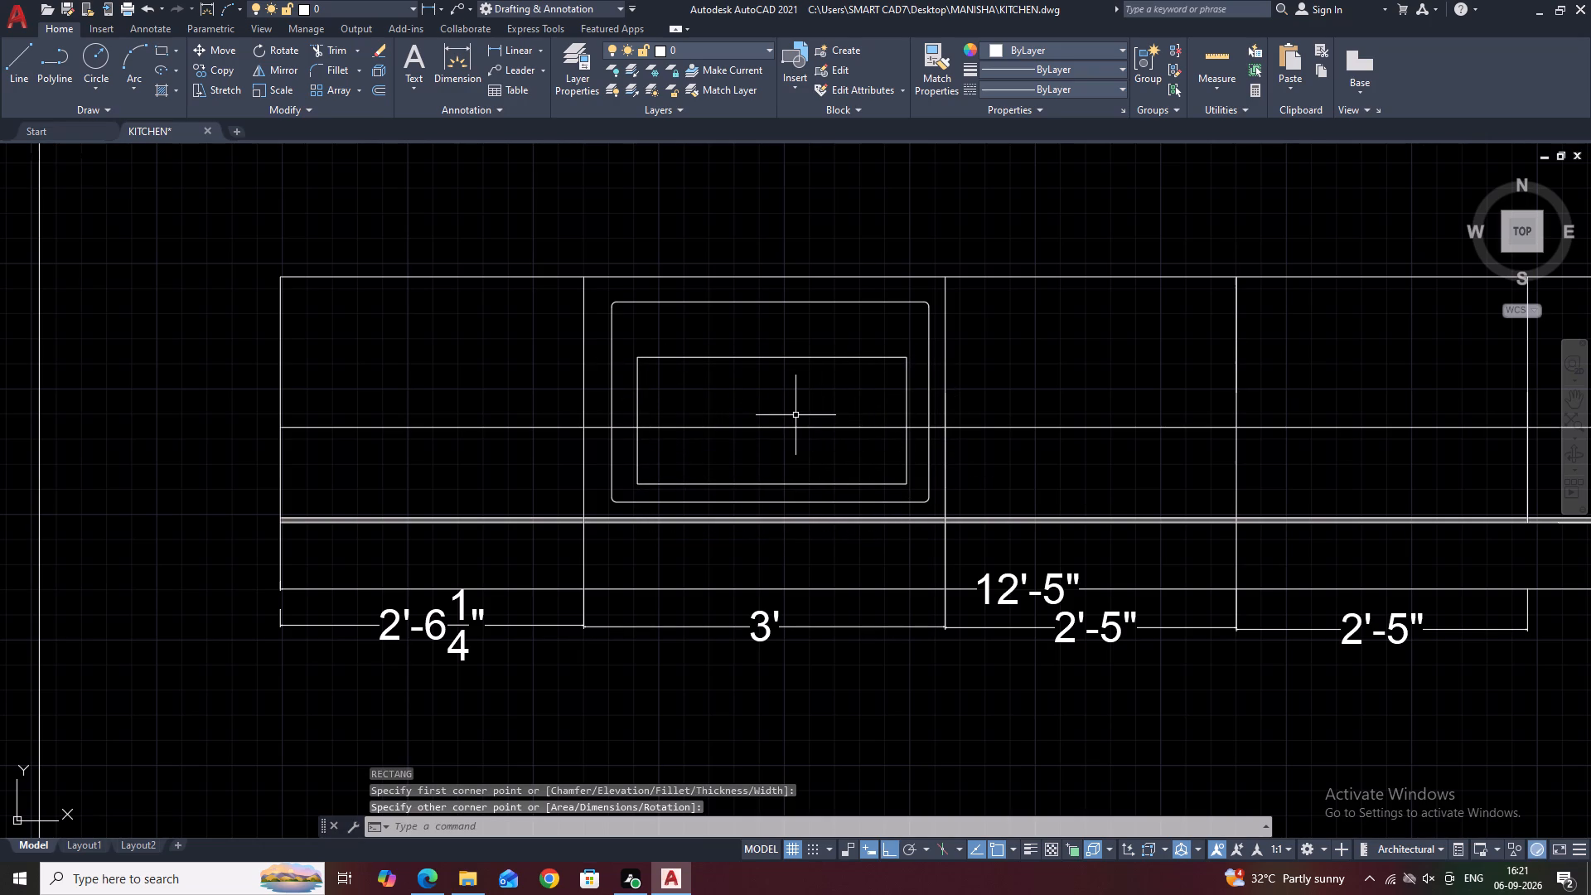
Fillet all four corners of the inner rectangle with the same 1/2" radius.
key(f)
key(space)
click(638, 455)
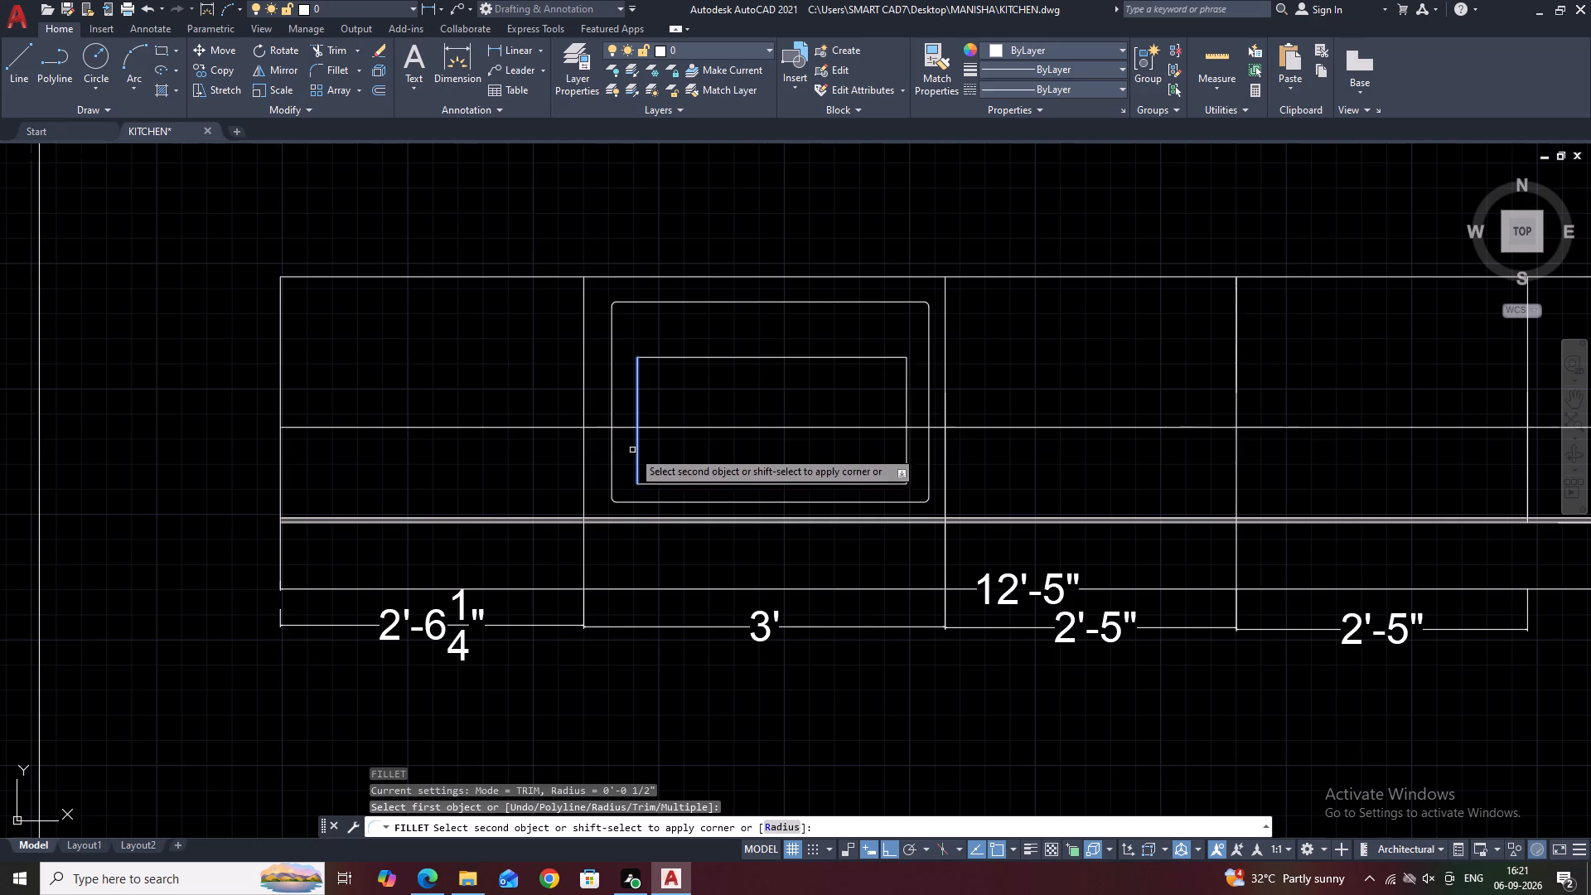
click(655, 484)
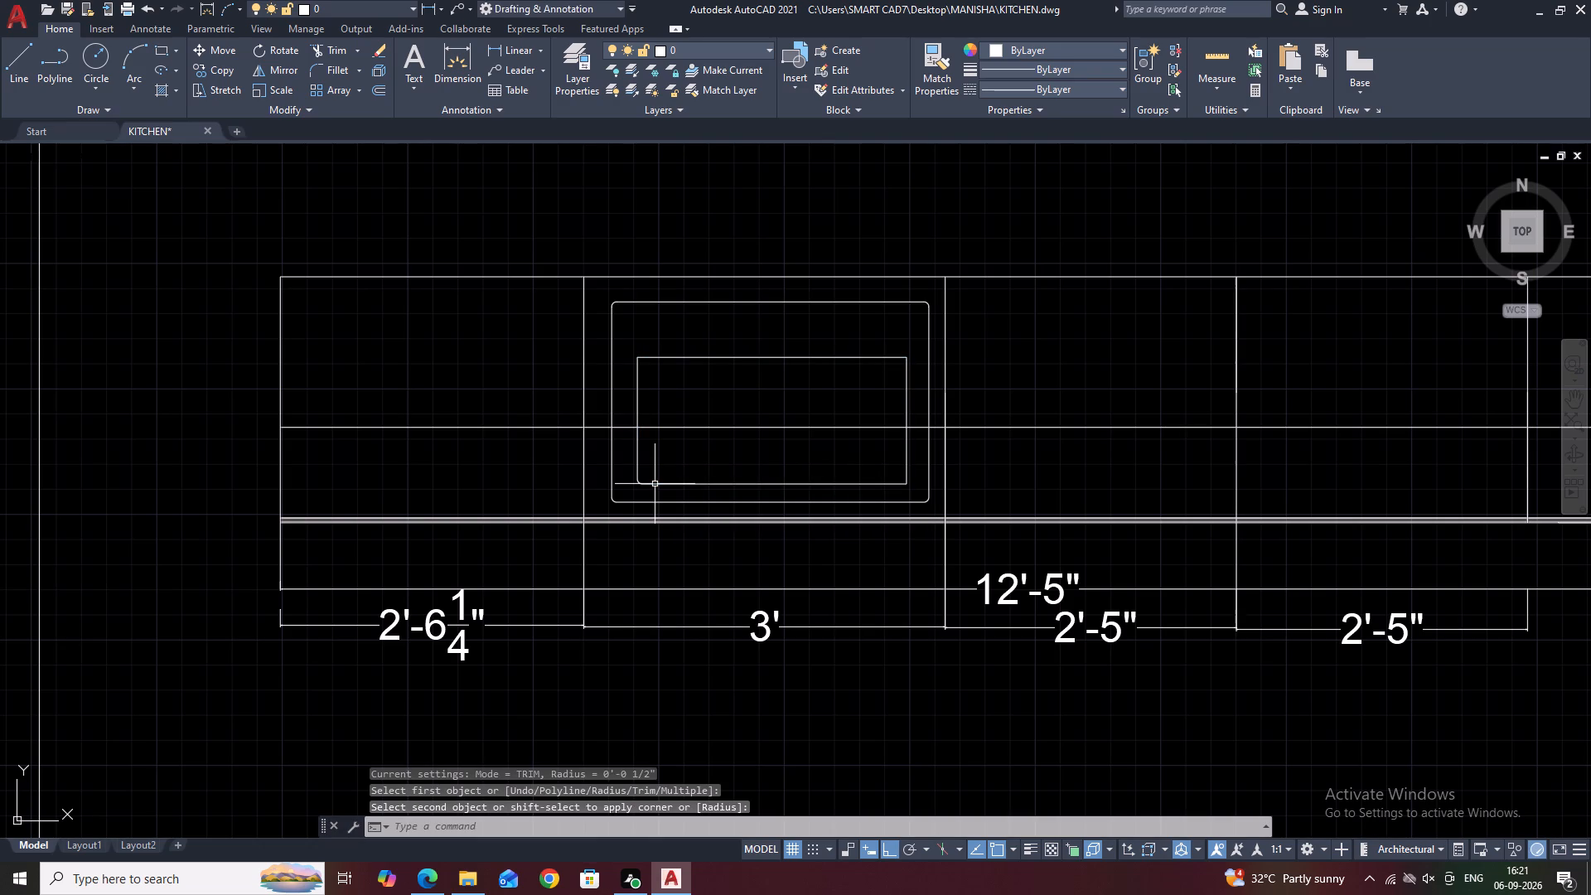
key(space)
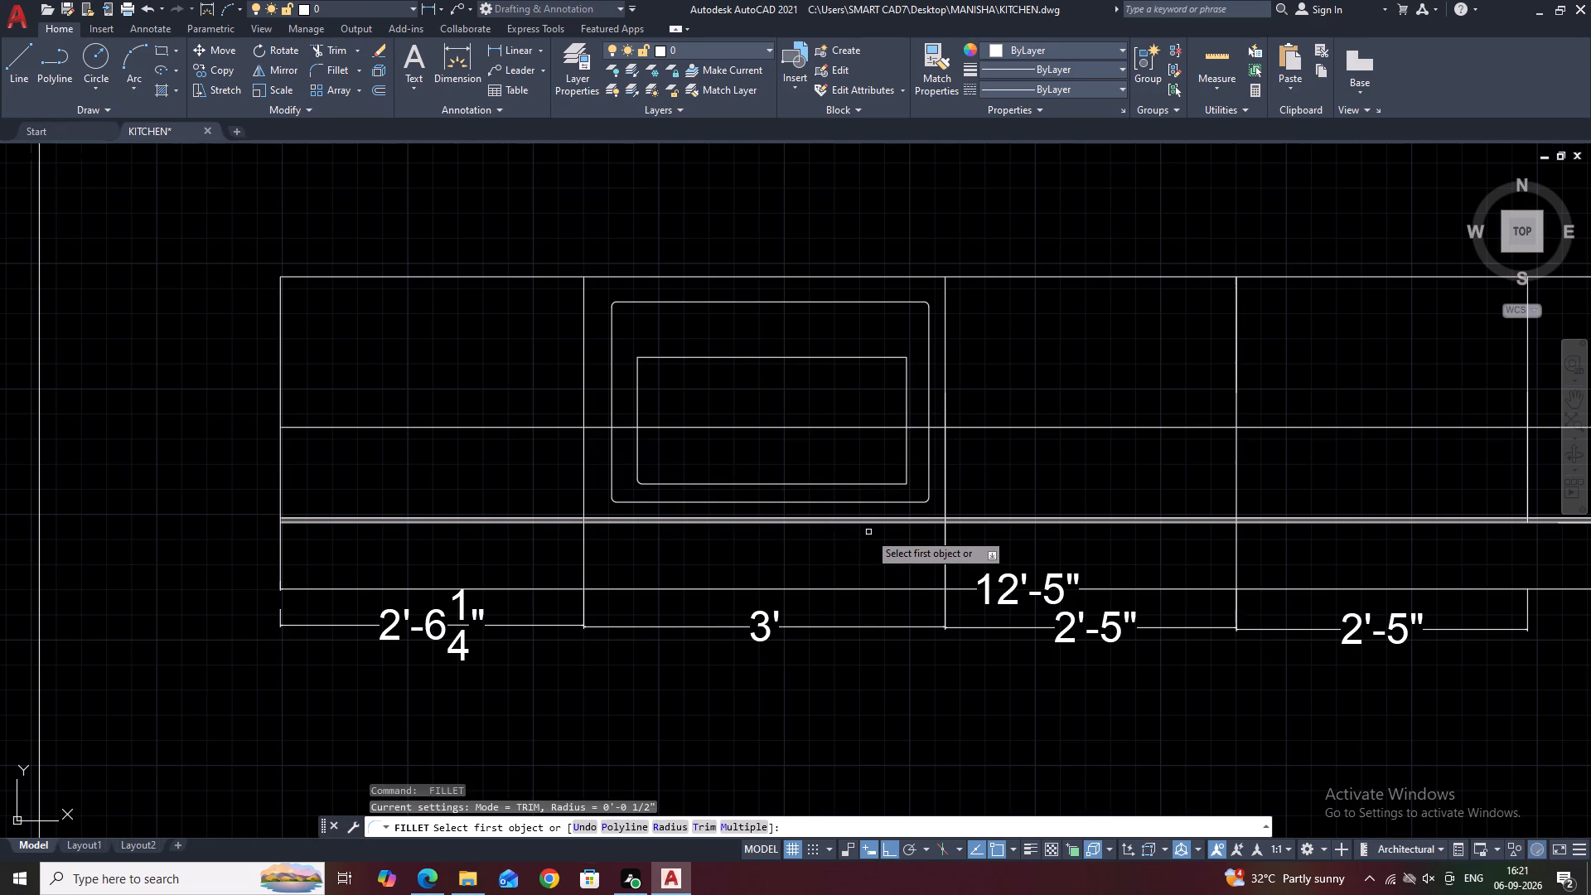
click(897, 486)
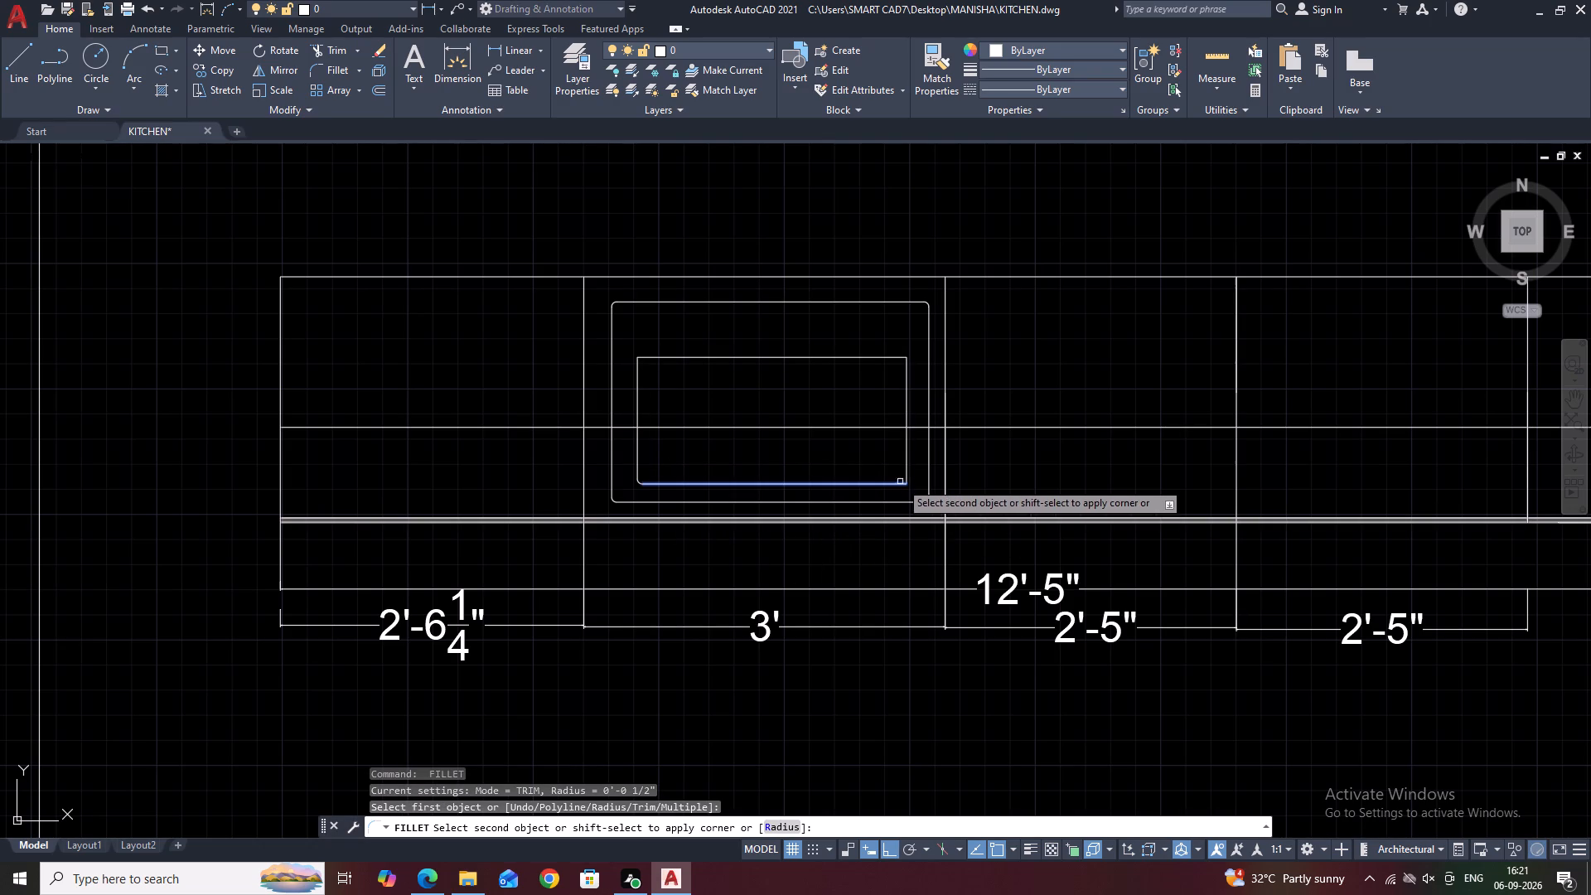
click(904, 467)
key(space)
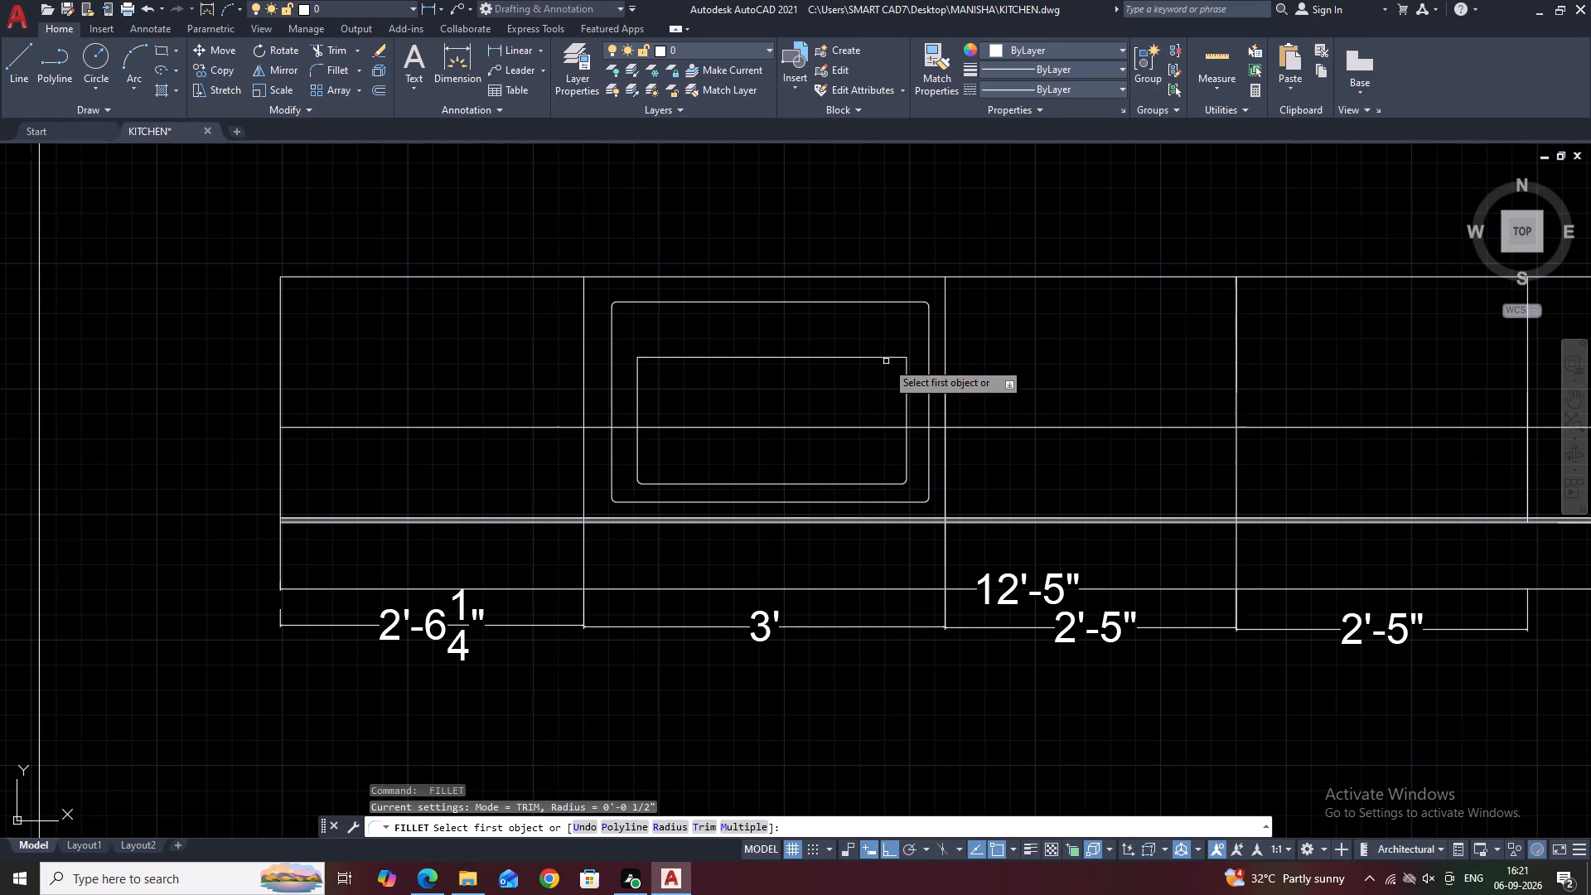
click(885, 356)
click(907, 389)
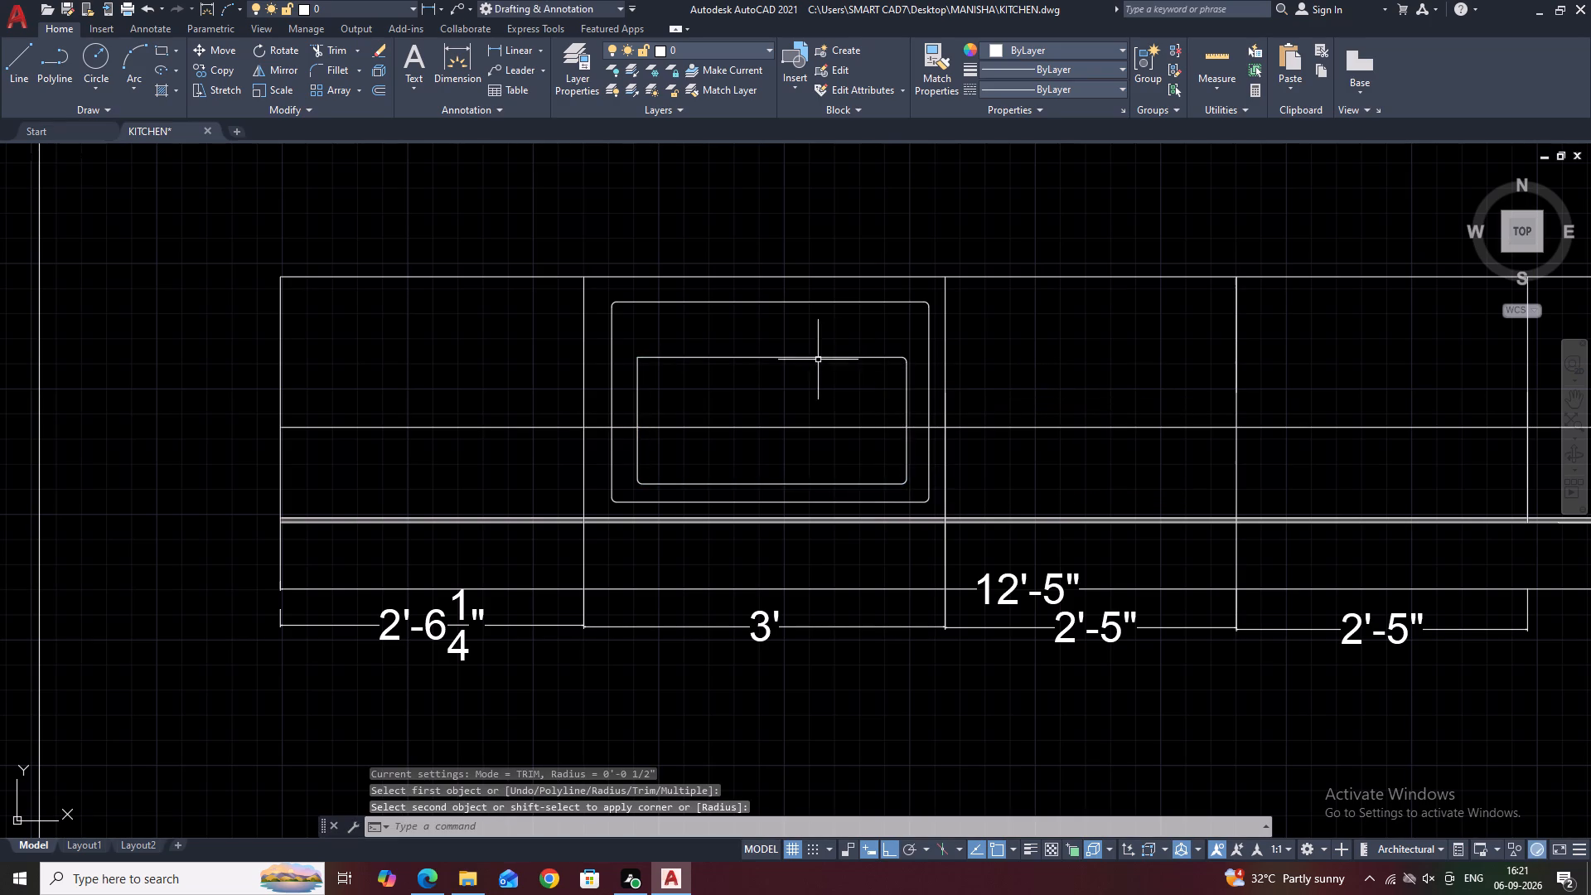
key(space)
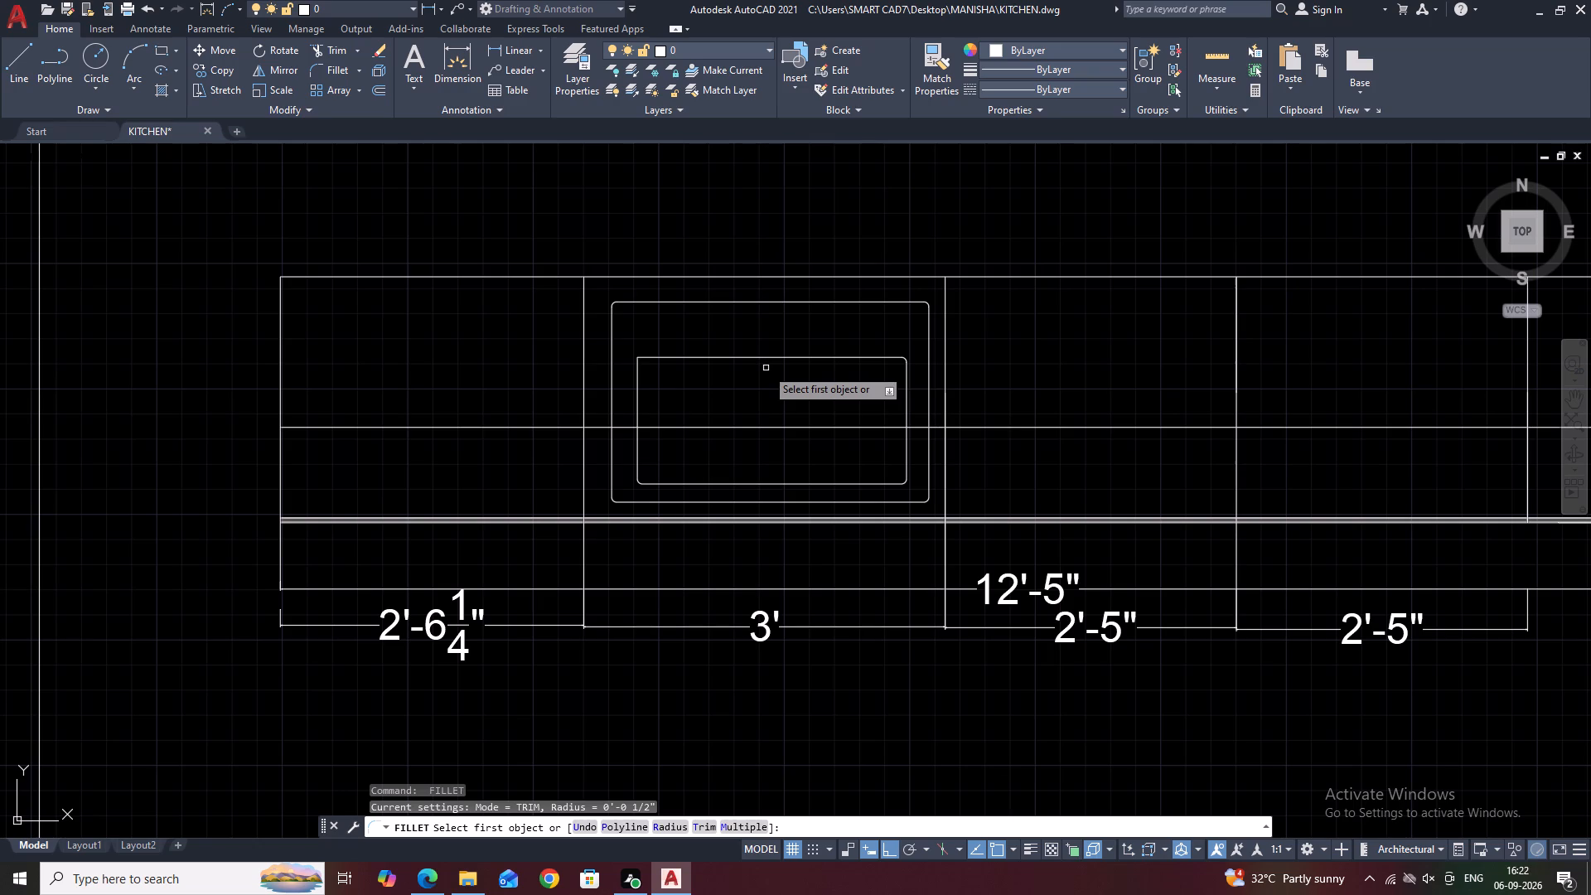
scroll(830, 352, up, 1)
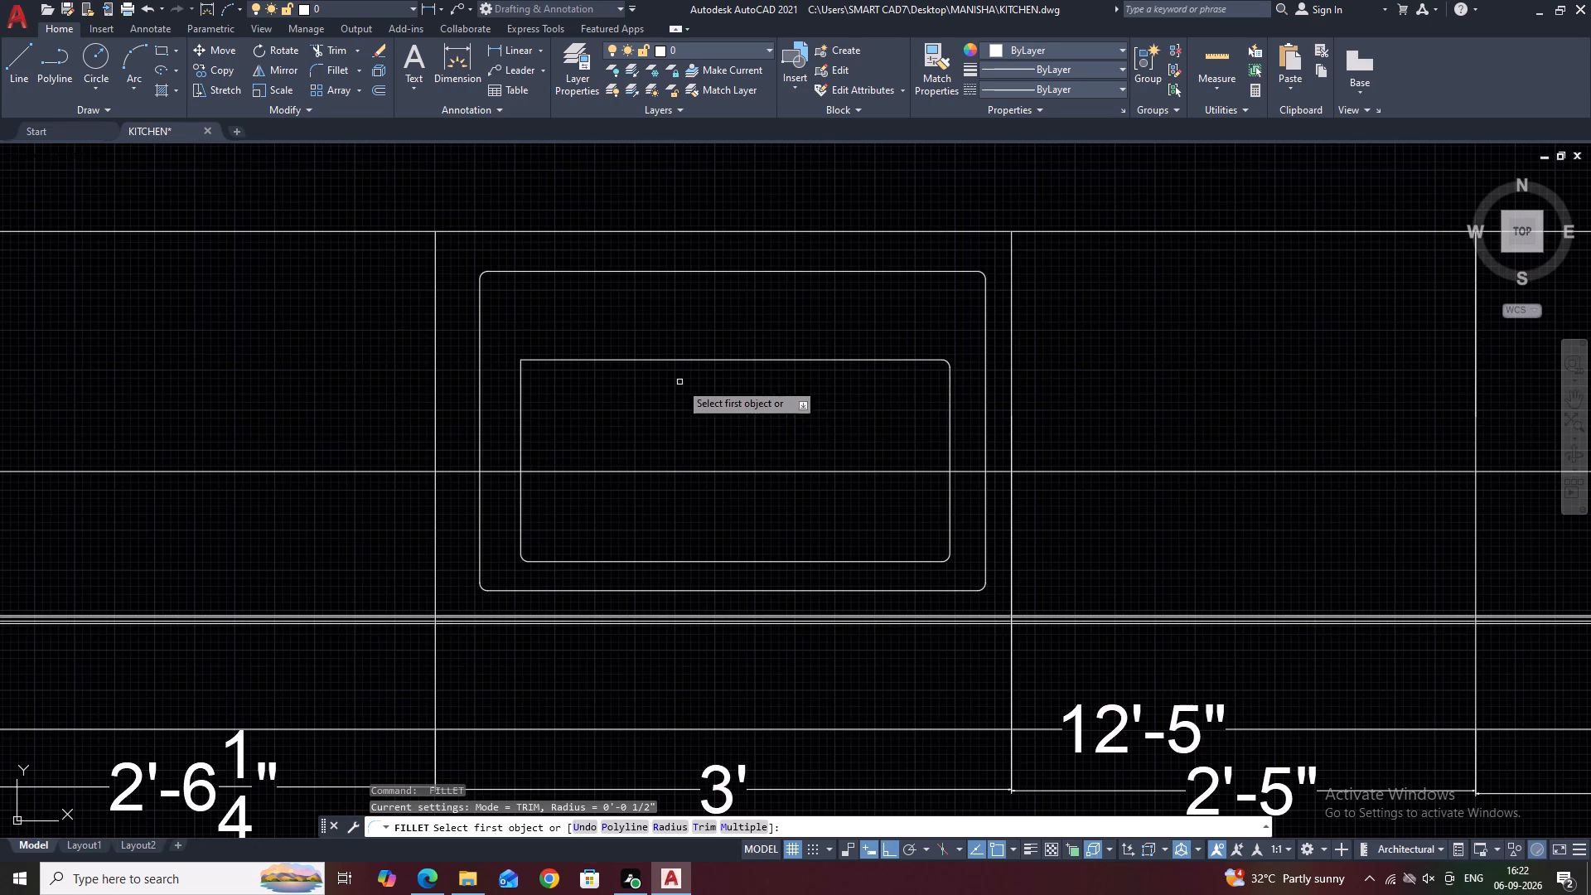
click(591, 360)
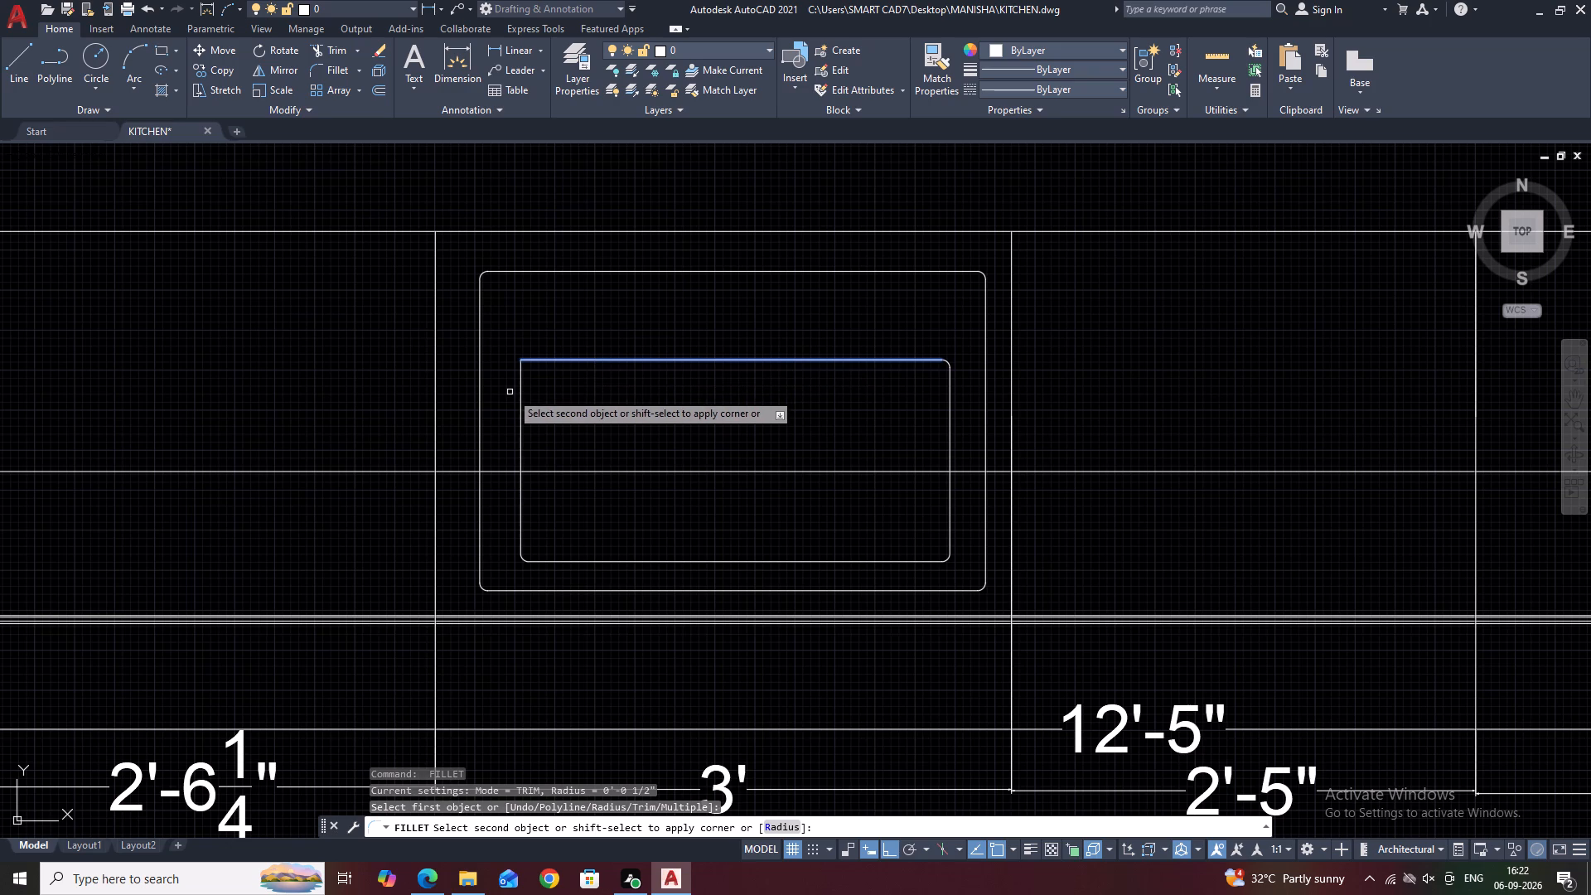
click(521, 398)
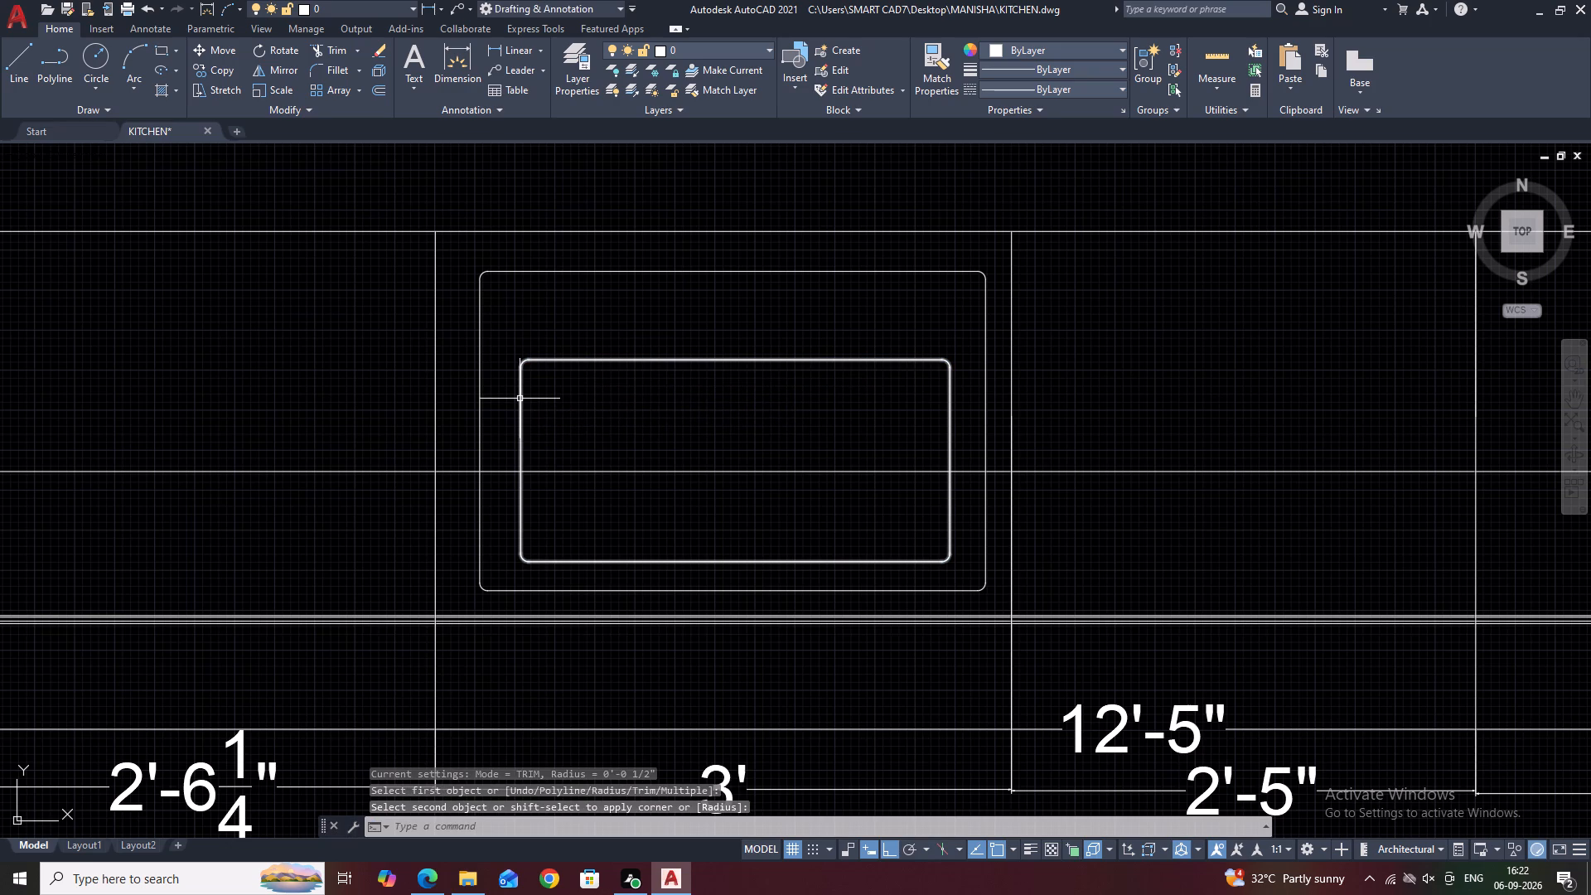
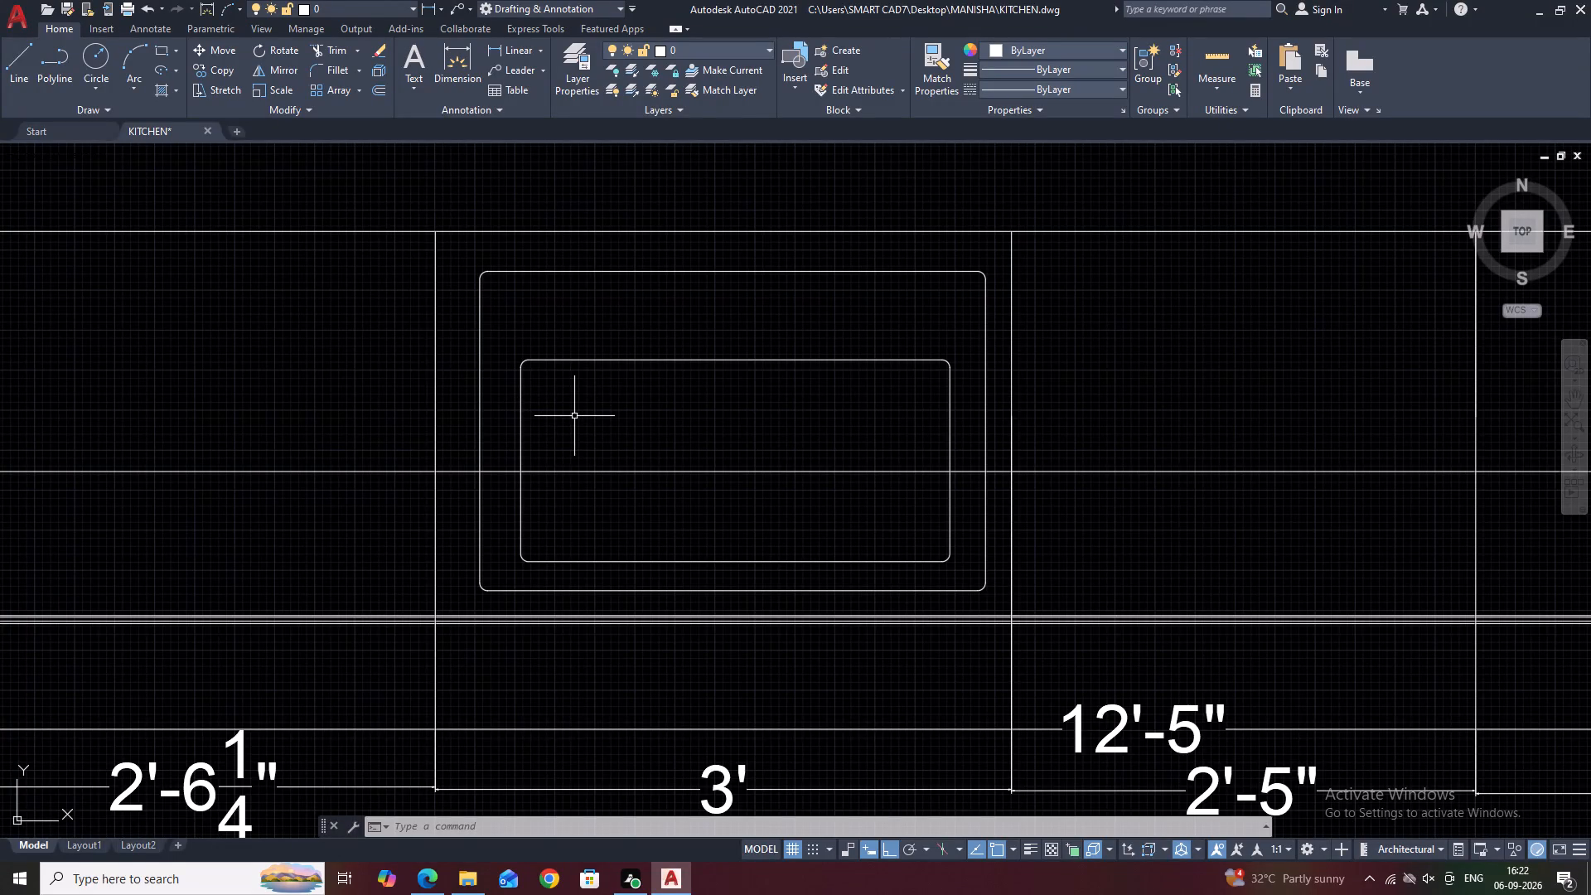
Draw a circle of about 1 1/2" radius in the band above the inner rounded rectangle, near its upper-right corner.
key(Escape)
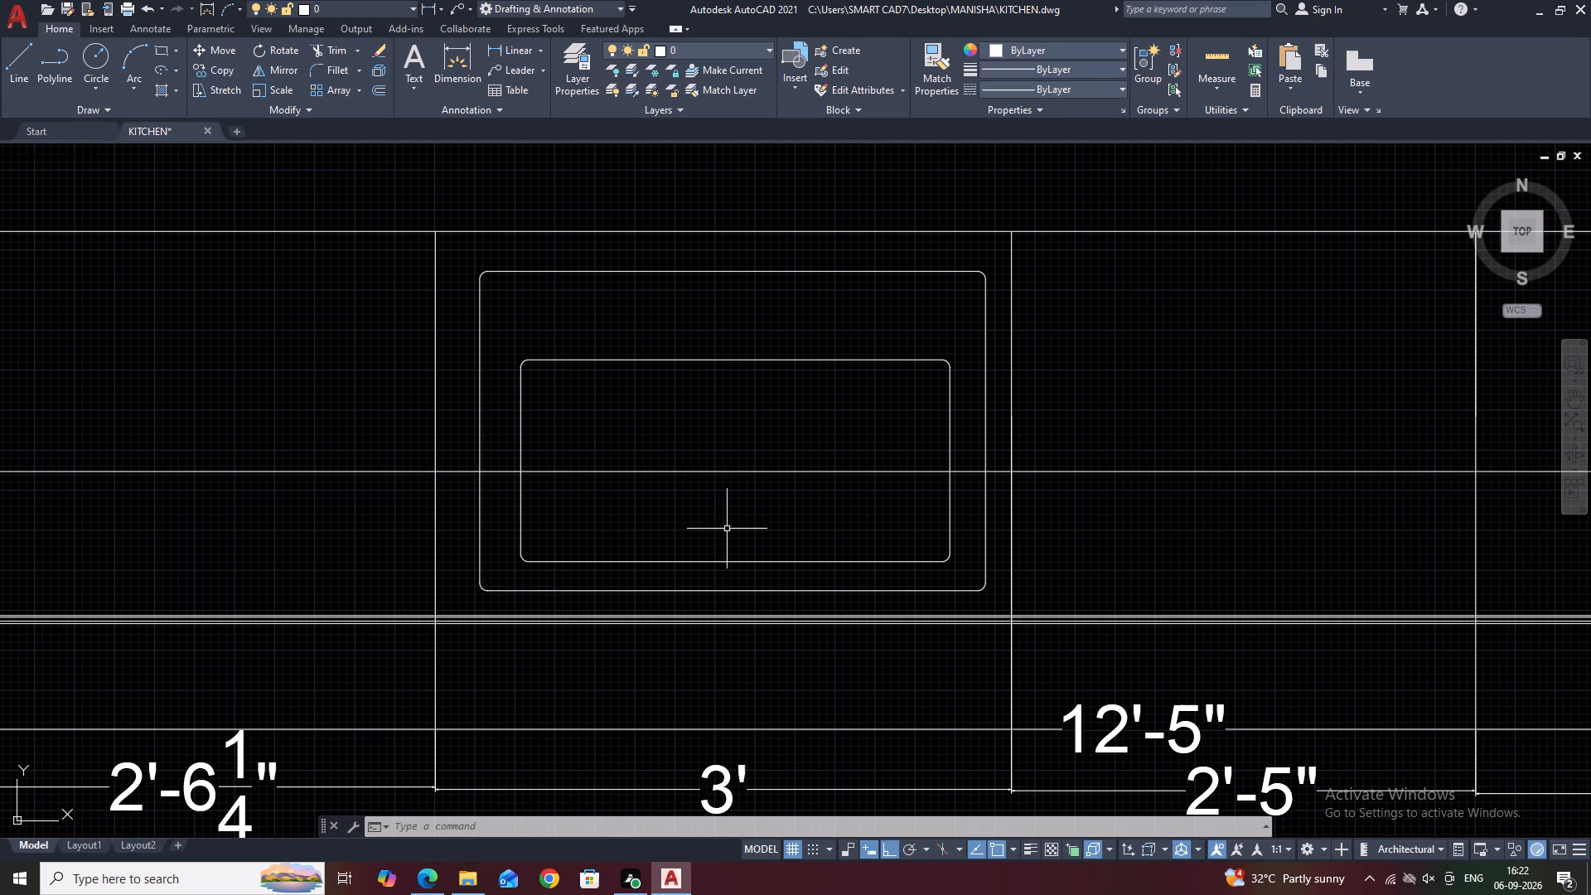
middle_drag(871, 500, 863, 446)
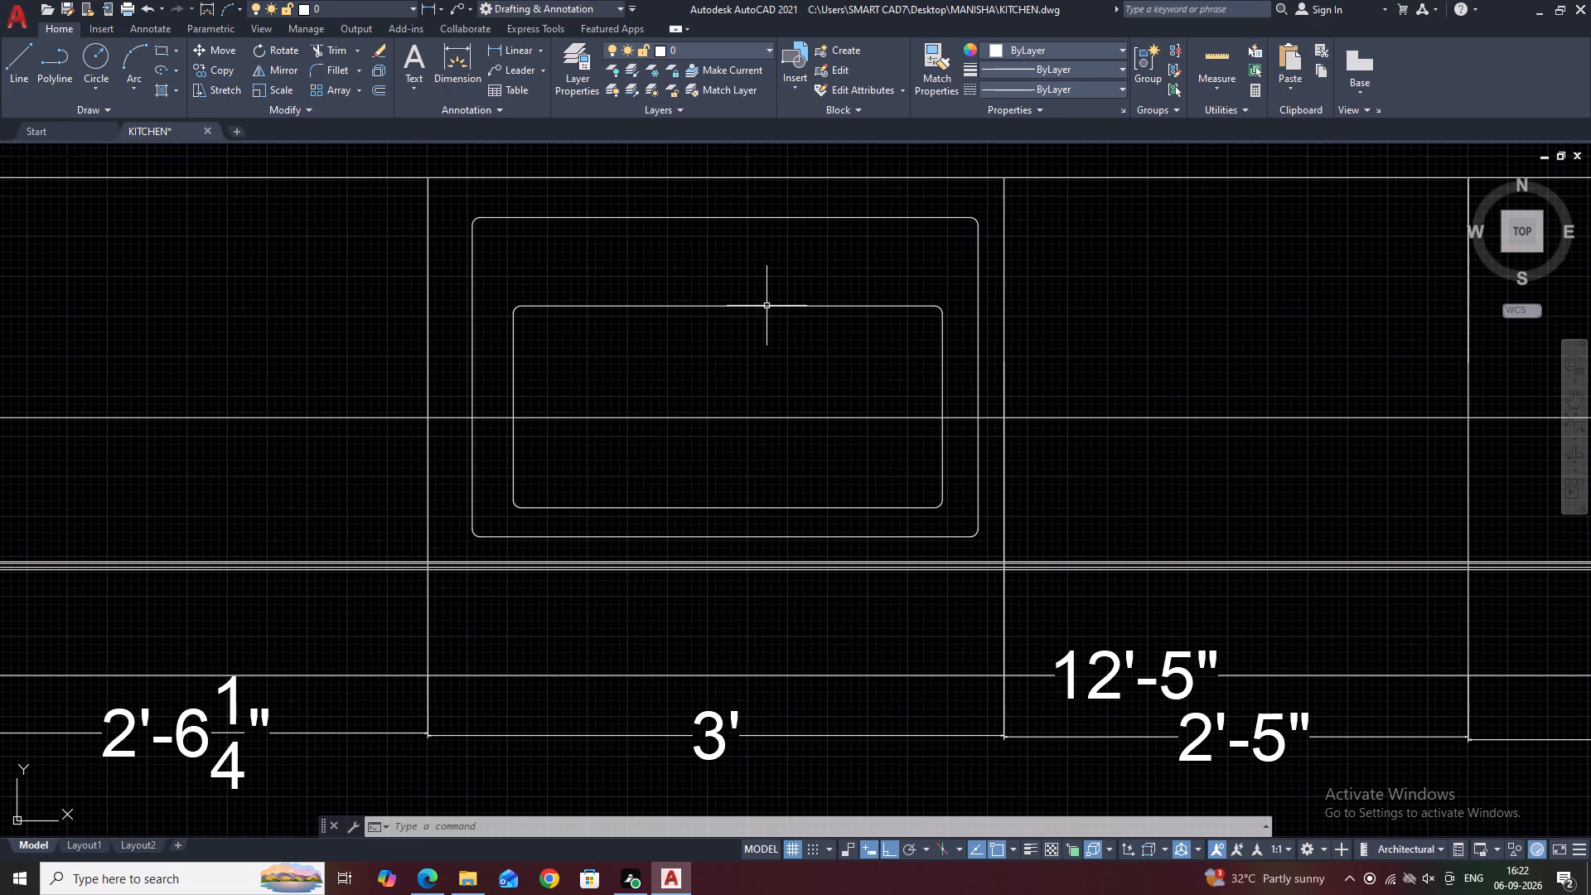
middle_drag(778, 317, 797, 353)
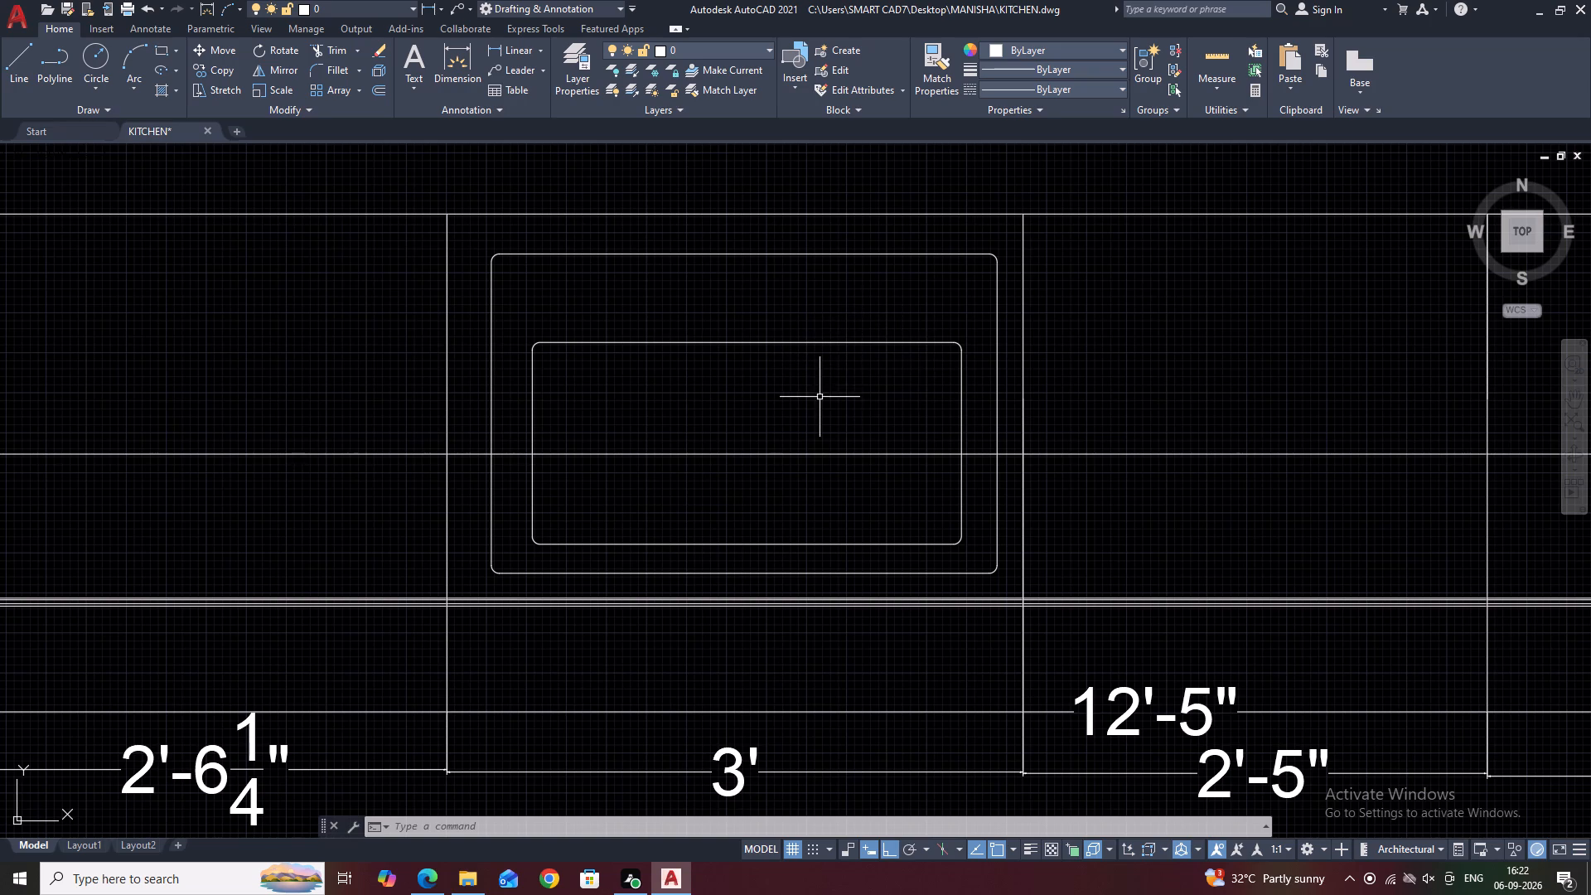
middle_drag(959, 304, 902, 382)
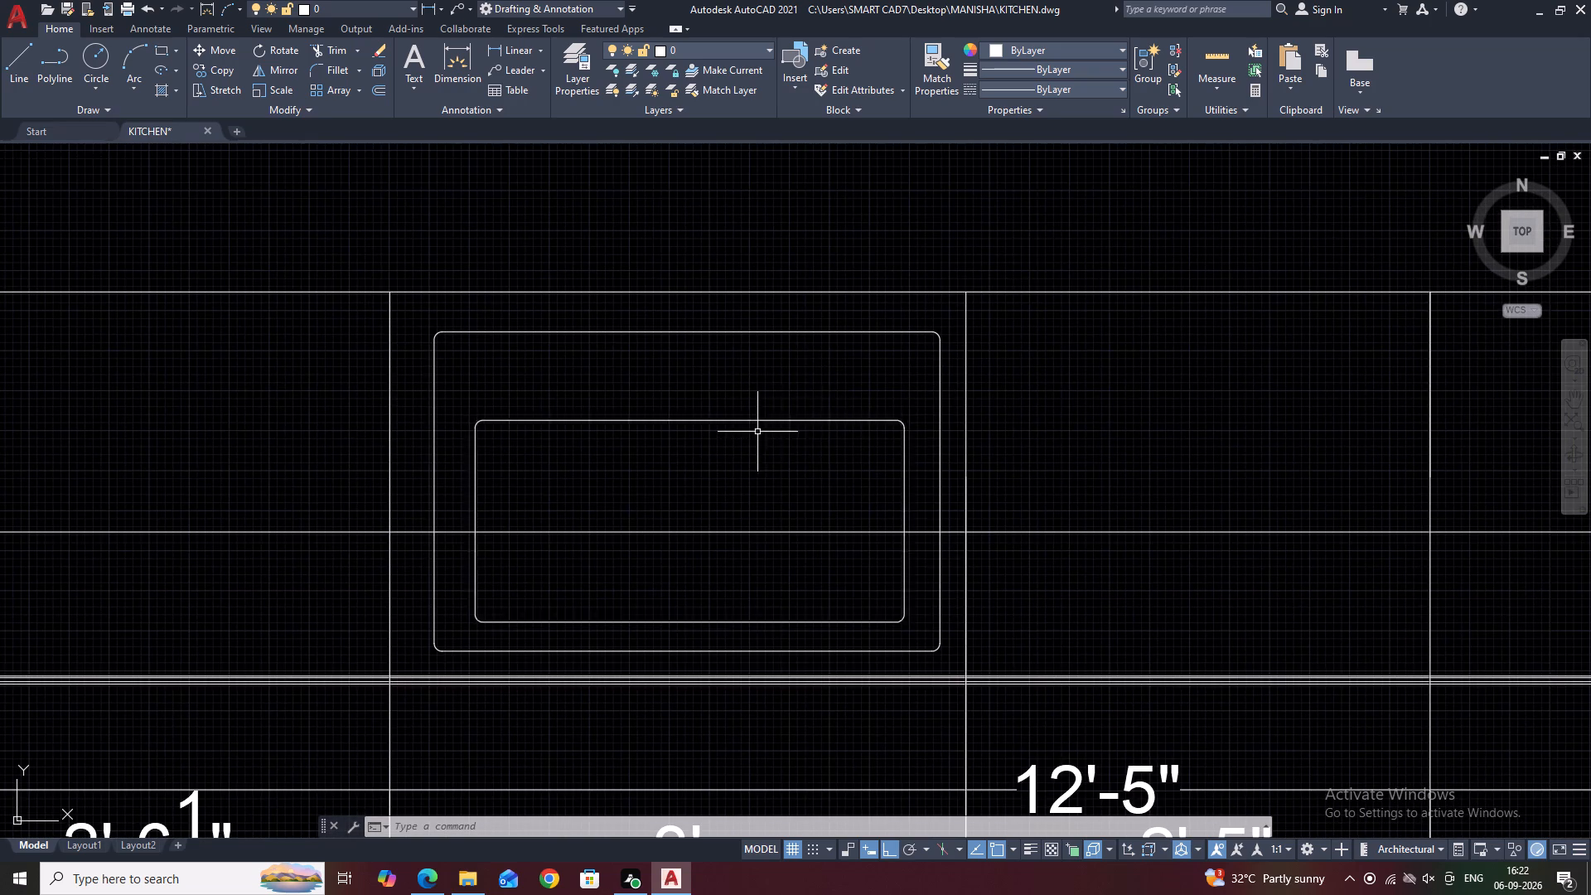
scroll(757, 432, up, 2)
middle_drag(878, 370, 854, 386)
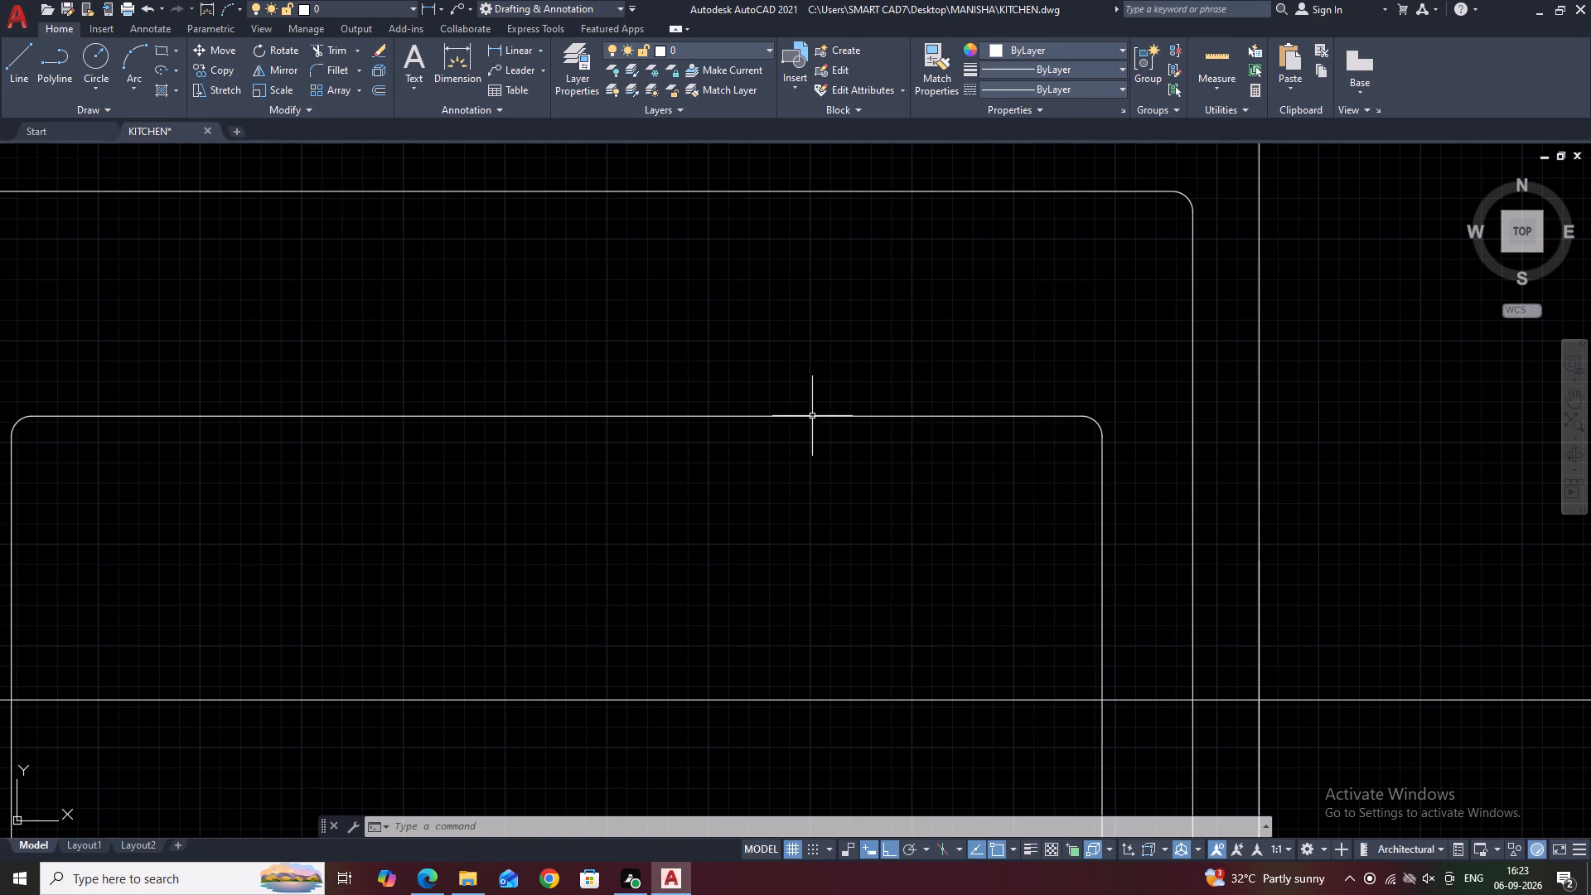
scroll(1098, 404, down, 1)
middle_drag(1076, 357, 997, 404)
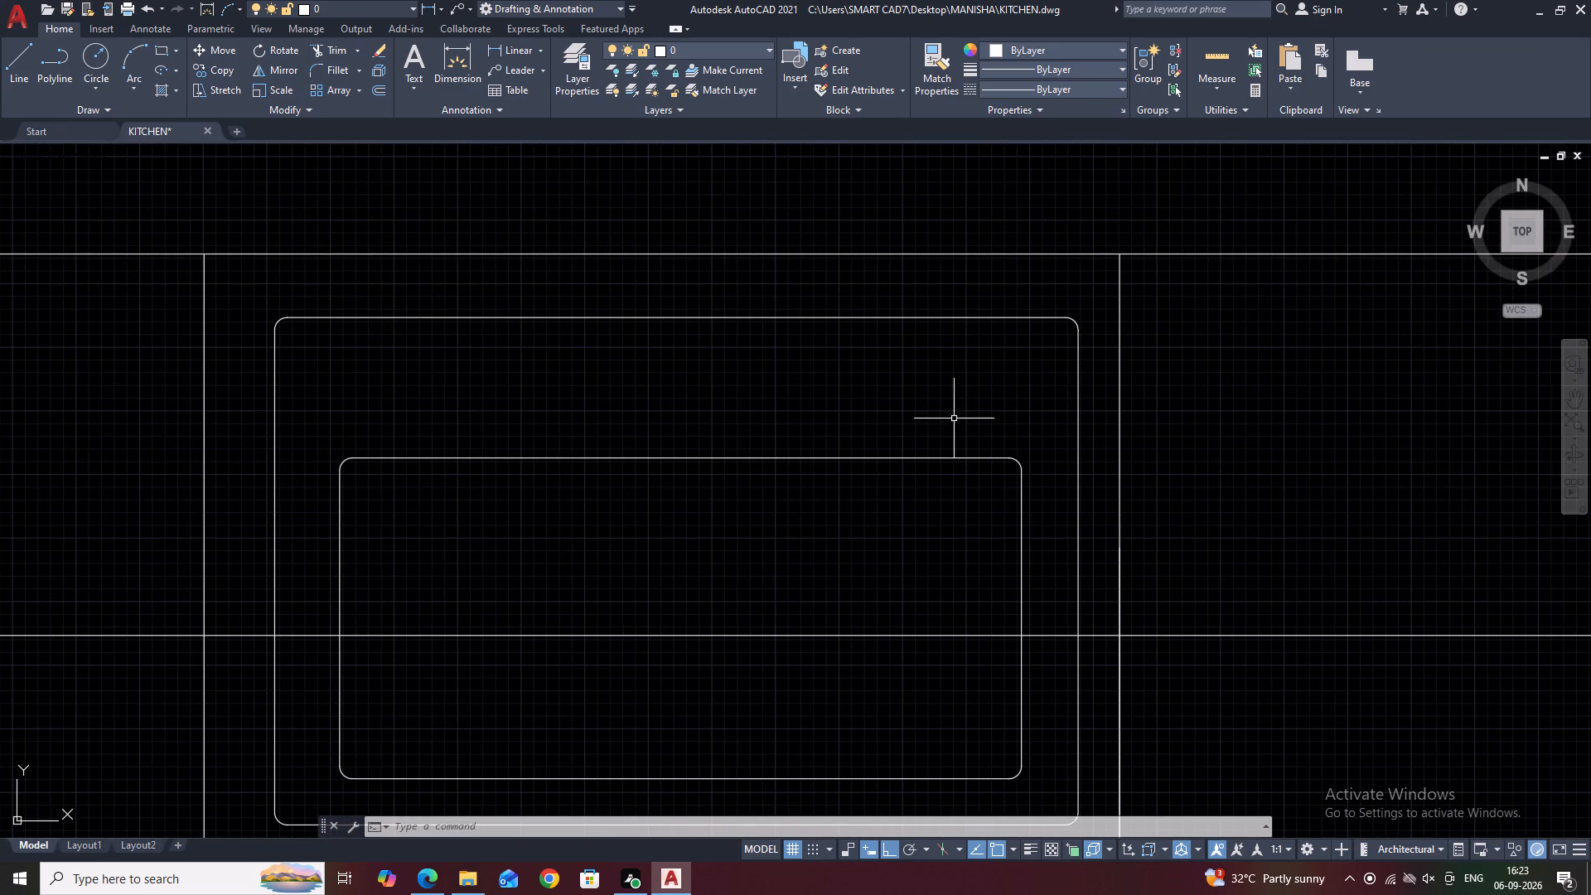
text(C)
key(space)
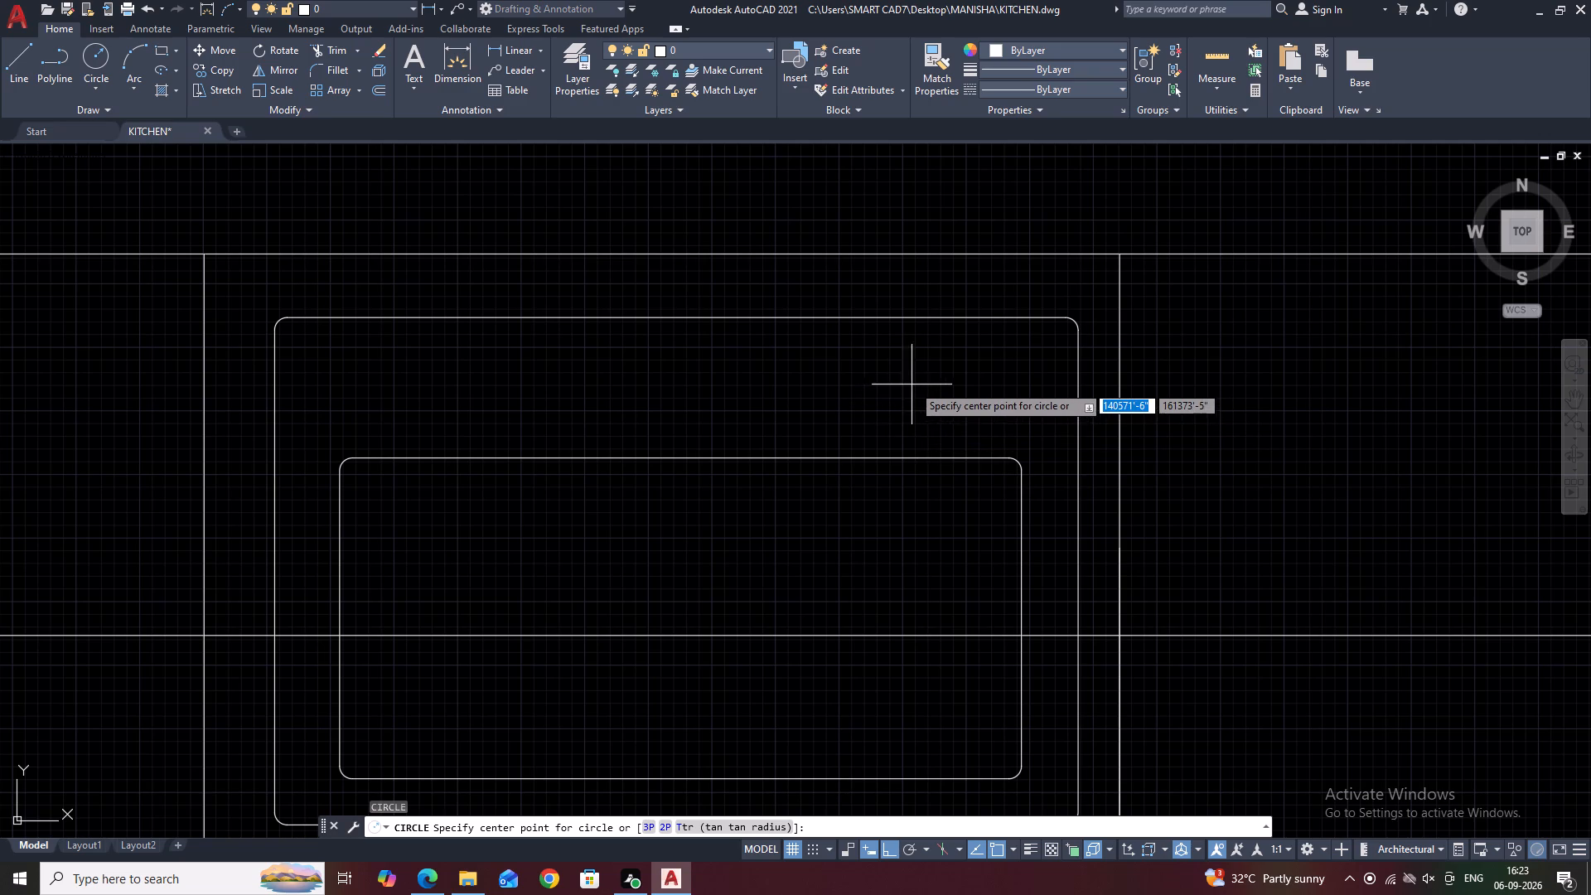
click(921, 385)
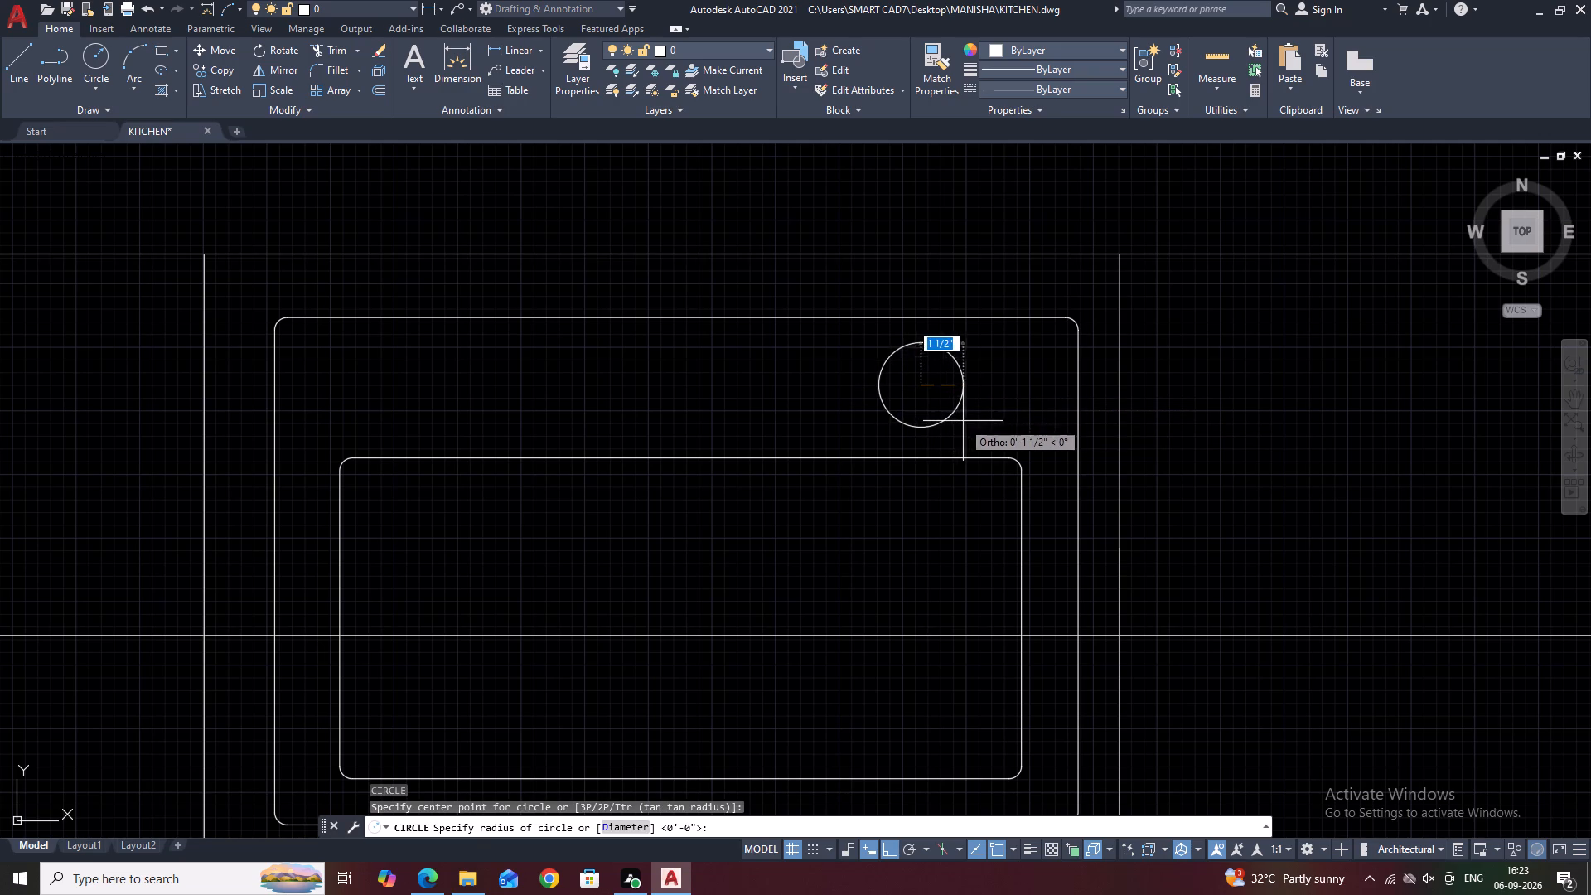
click(964, 421)
Draw a downward-bulging arc in the same band, to the left of the circle.
middle_drag(997, 479, 1052, 447)
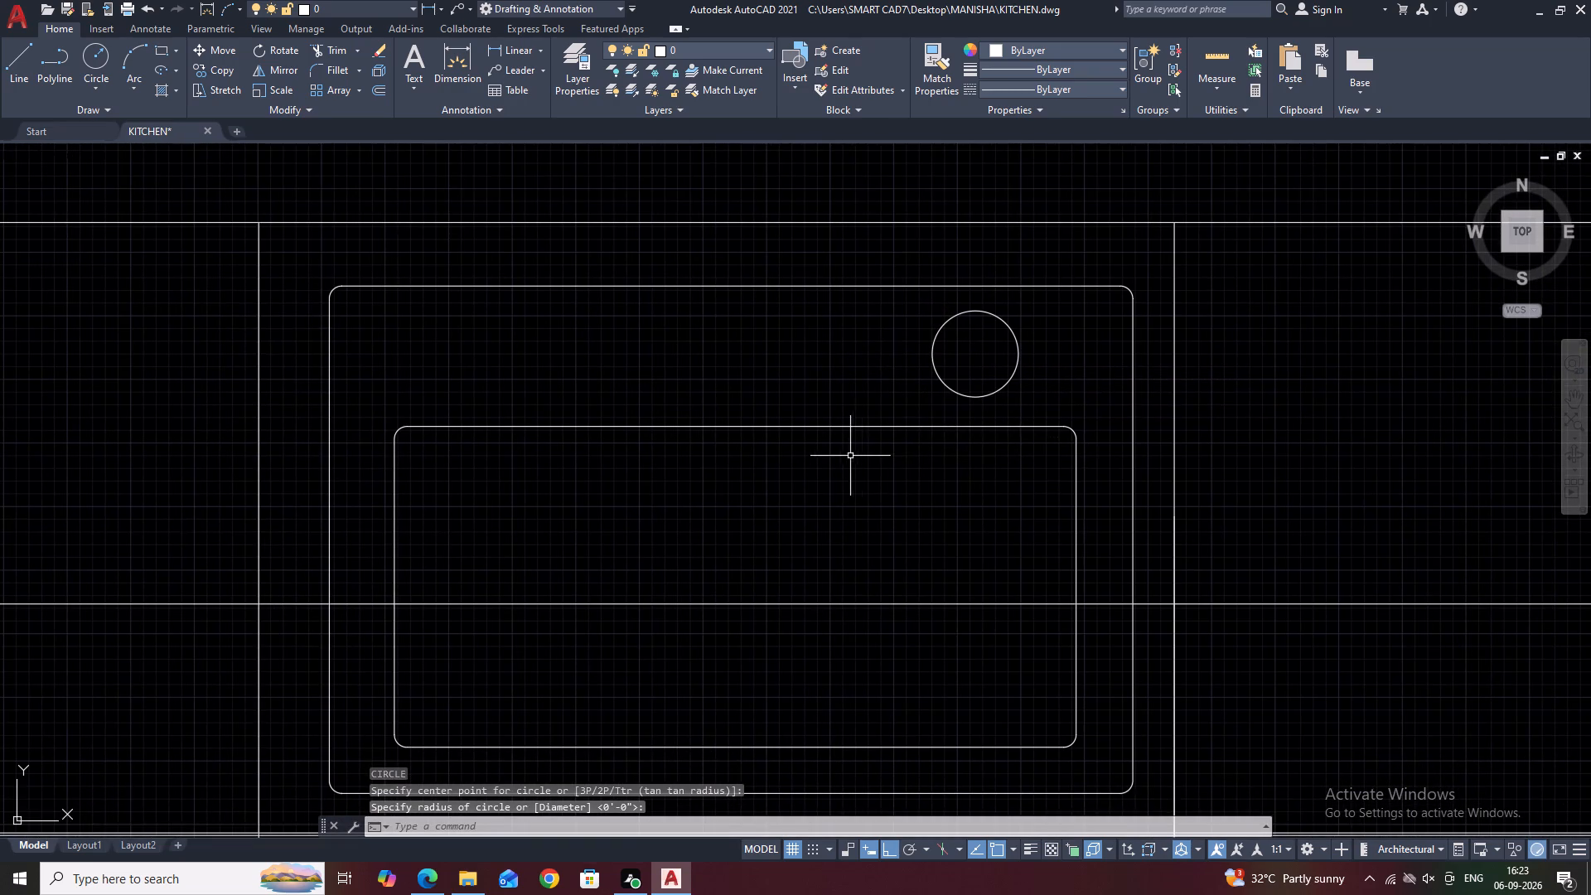
middle_drag(892, 463, 968, 462)
middle_drag(936, 407, 926, 438)
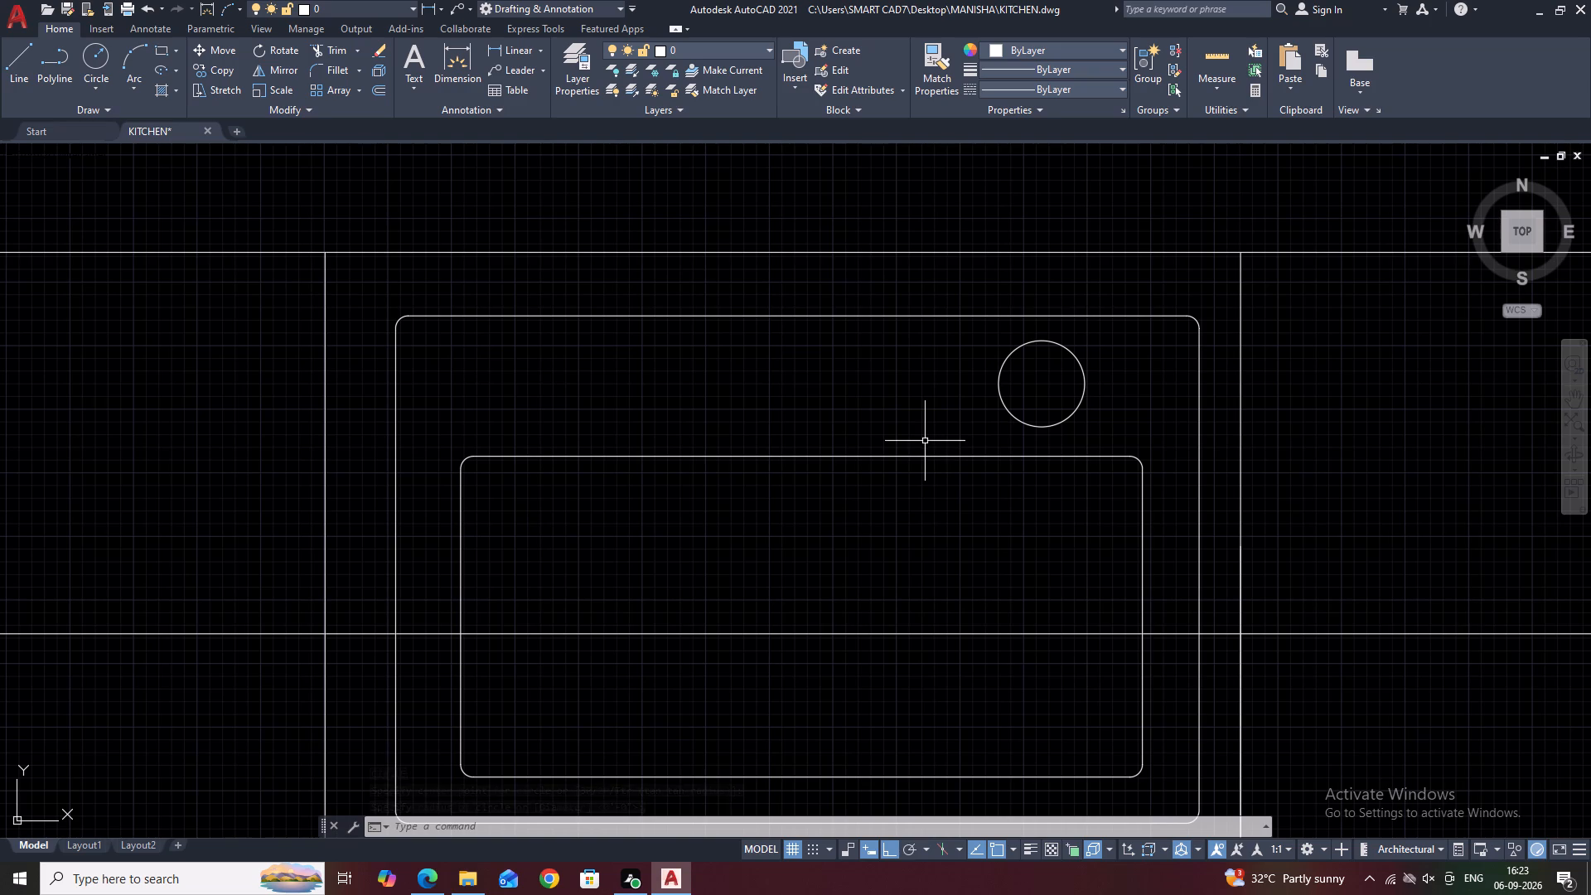
text(A)
key(space)
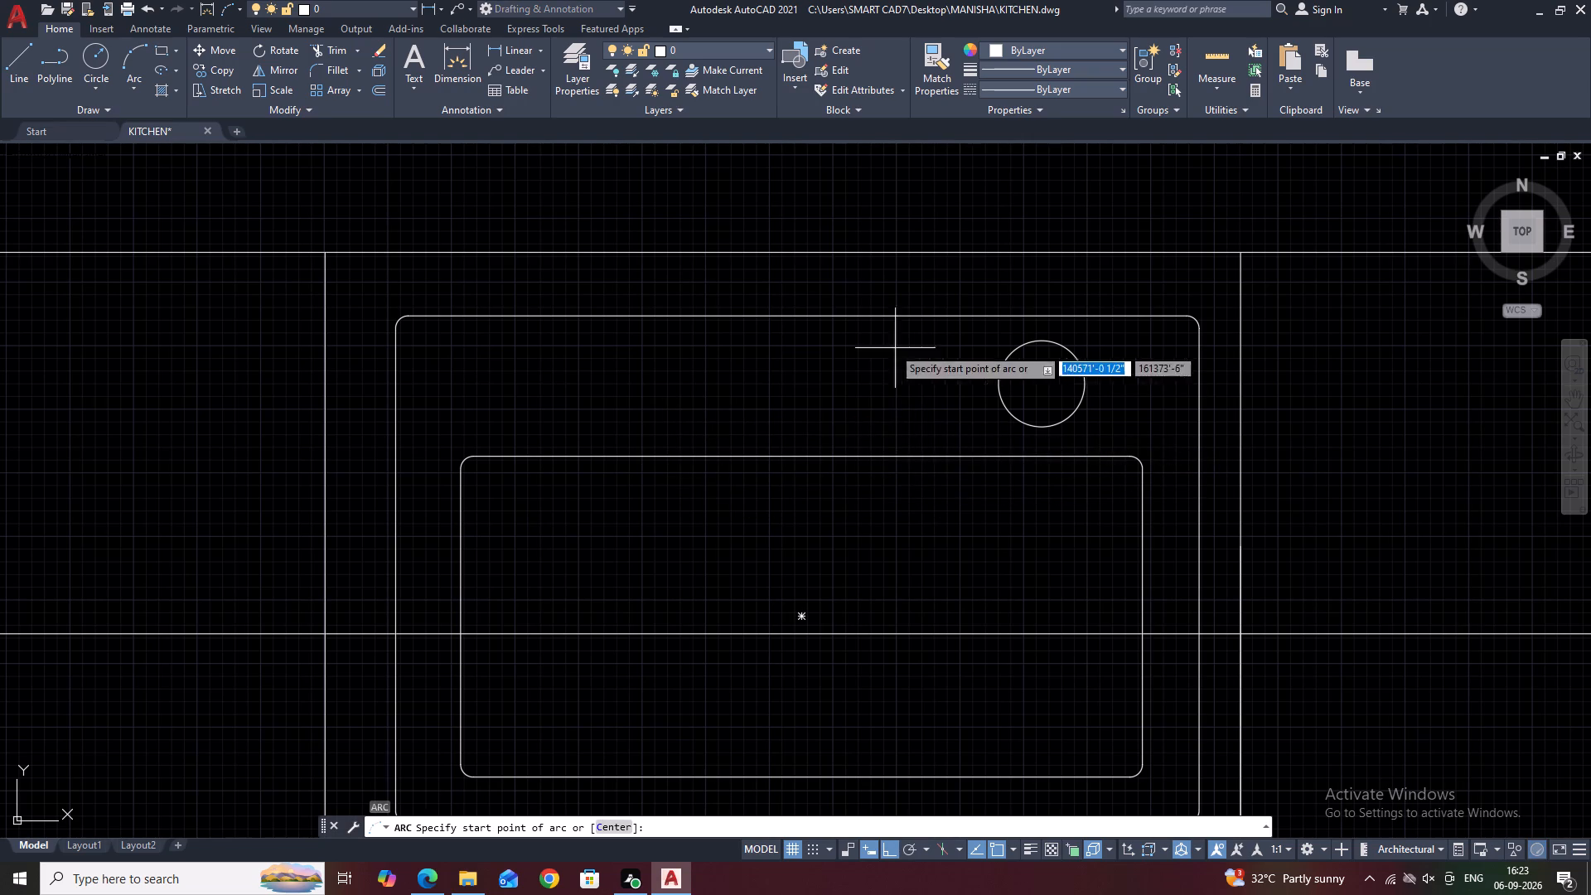
scroll(815, 385, up, 2)
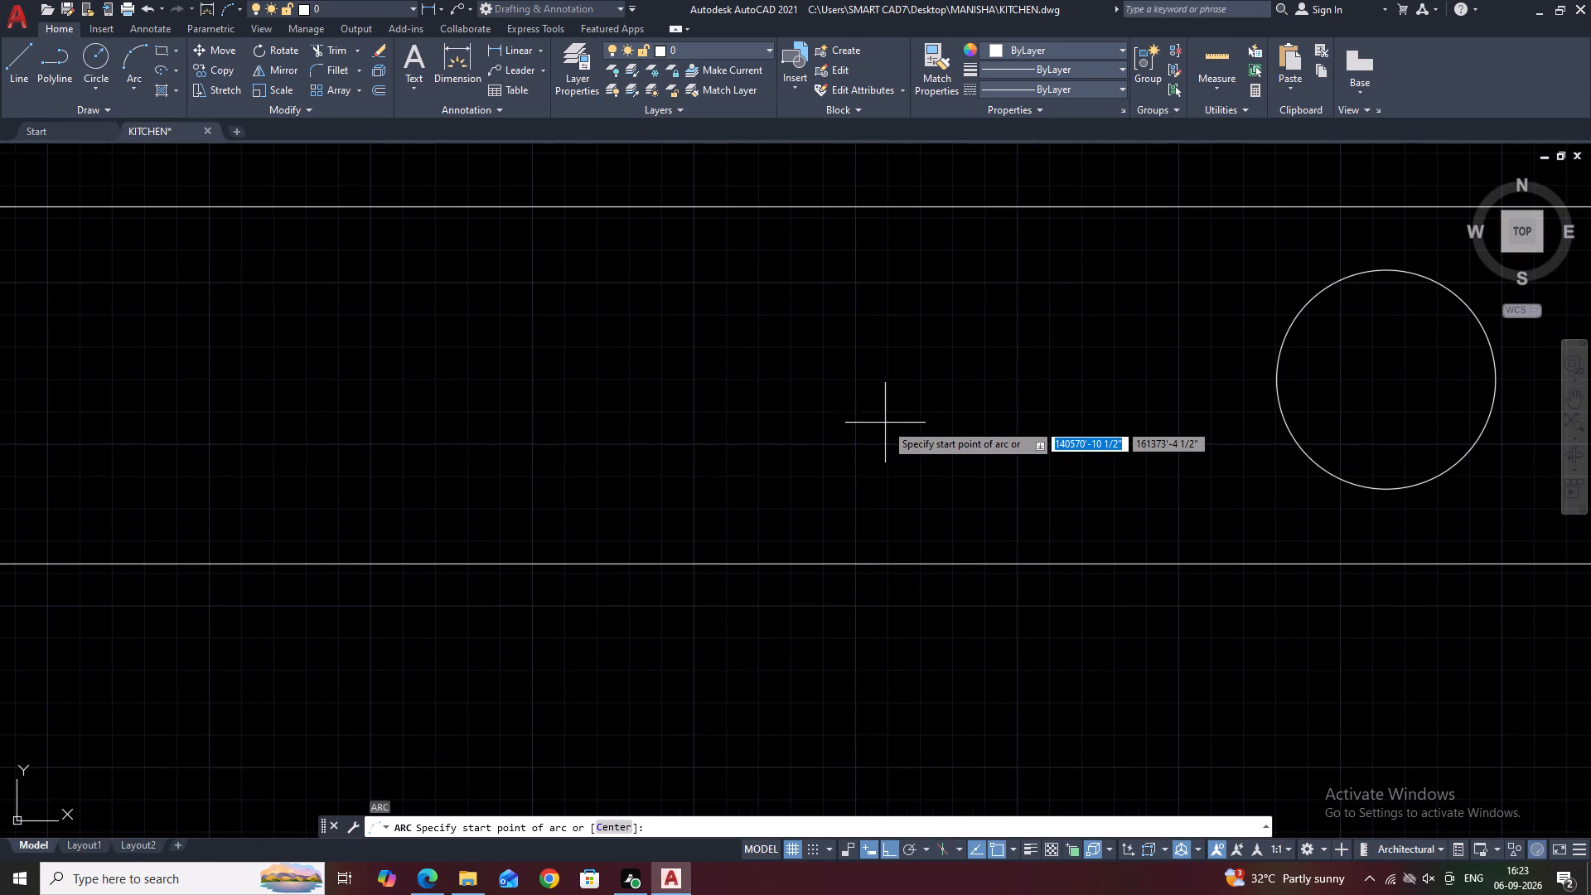
click(886, 423)
click(1076, 417)
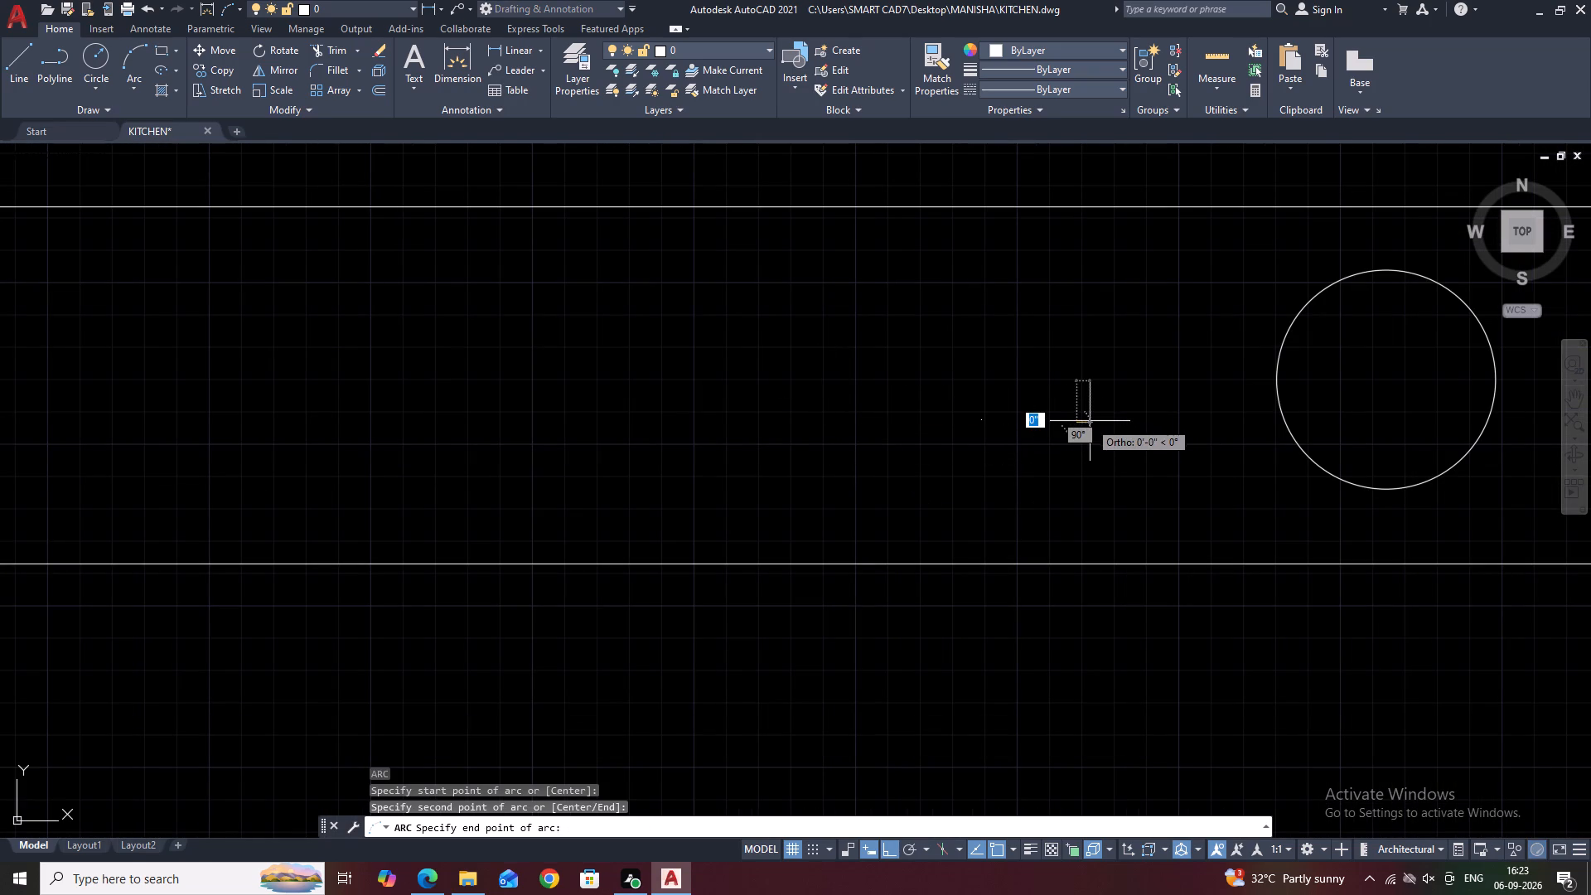
click(1082, 414)
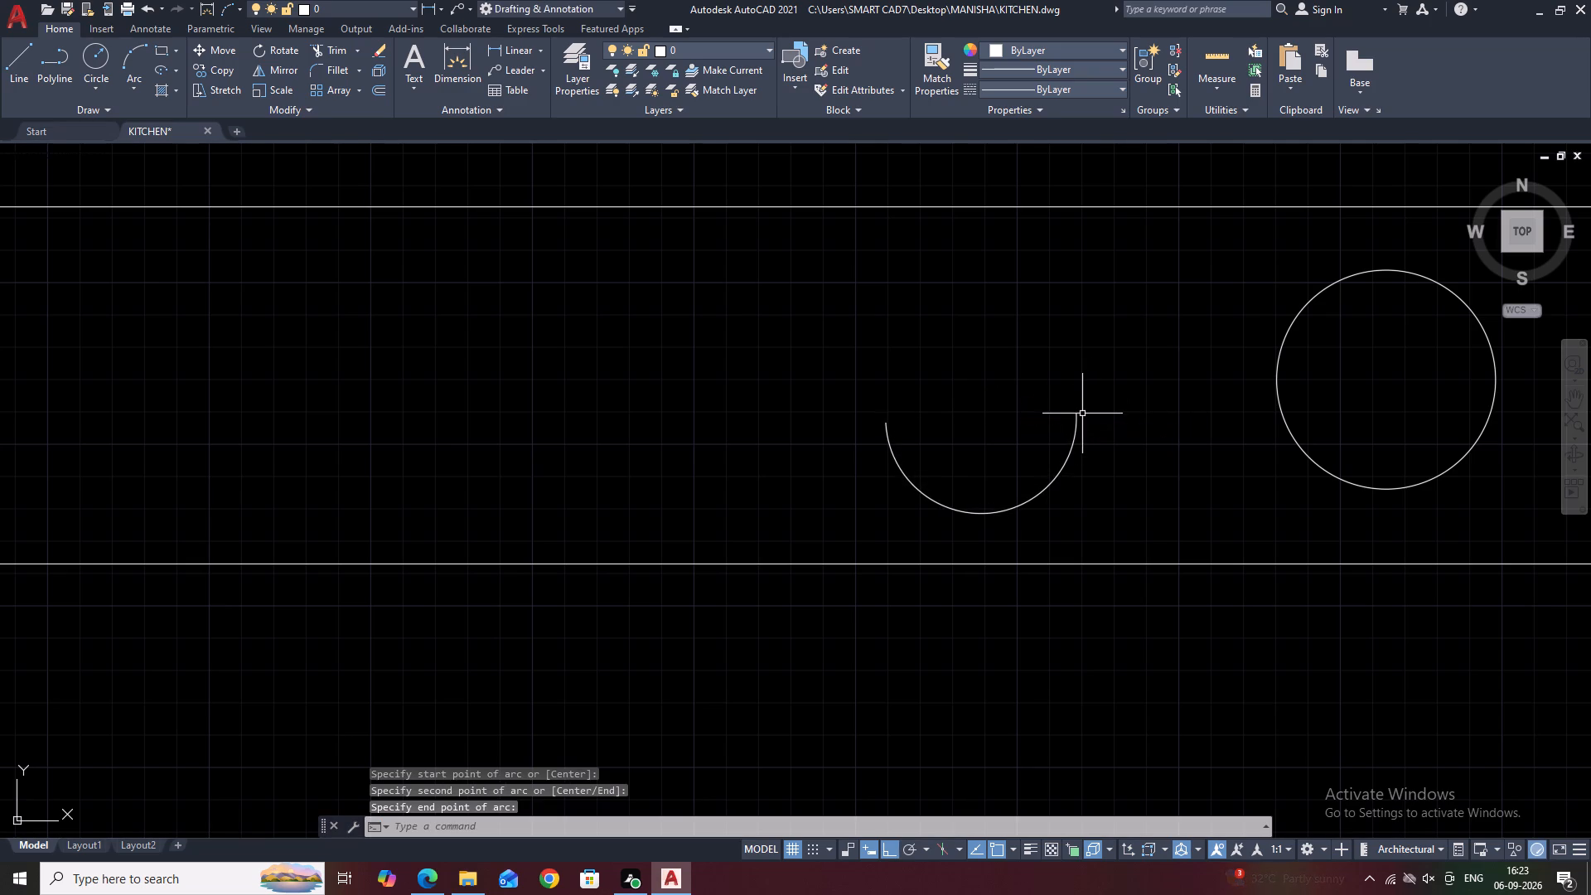
Flatten the arc by stretching its midpoint upward while its endpoints stay in place.
click(1008, 497)
click(963, 519)
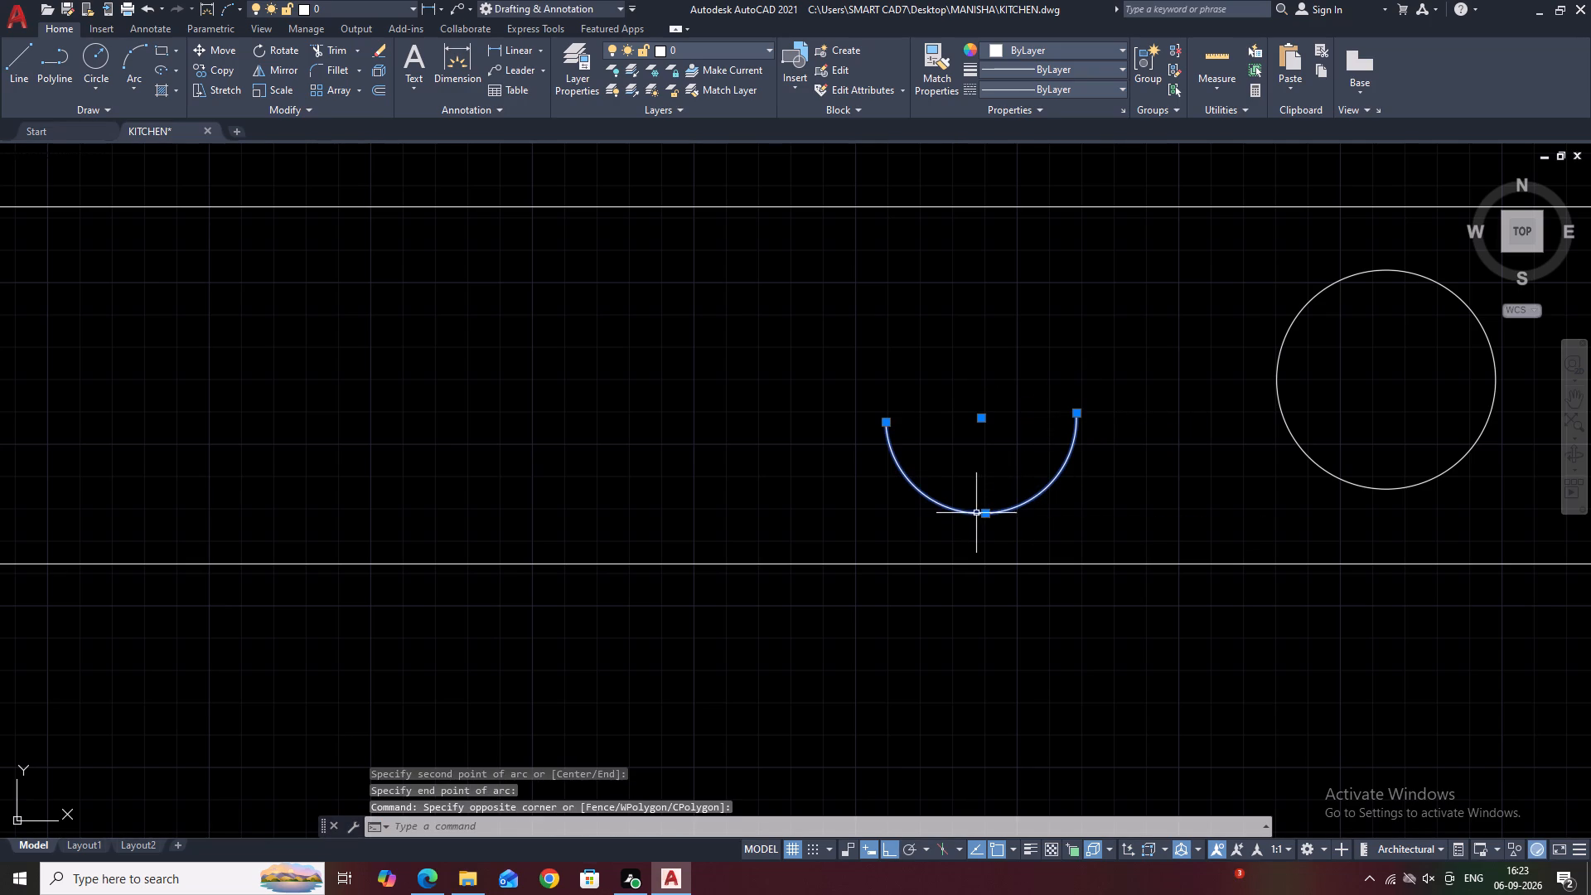
click(983, 515)
click(999, 462)
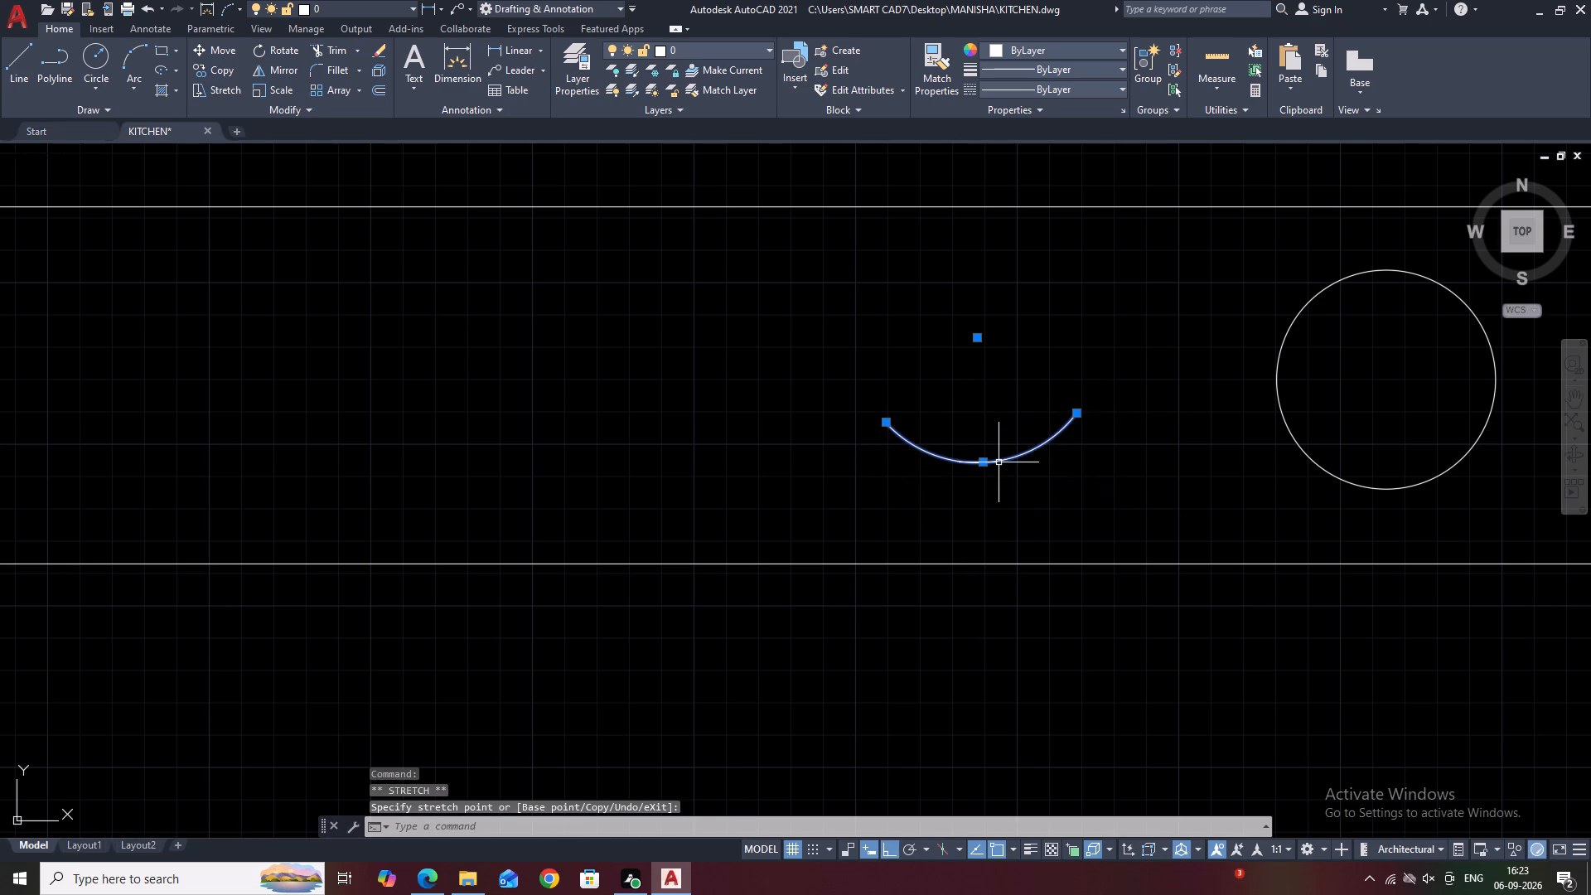
Mirror the arc across the line through its two endpoints, keeping the source arc, to form an eye-shaped outline.
text(MI)
key(space)
click(883, 421)
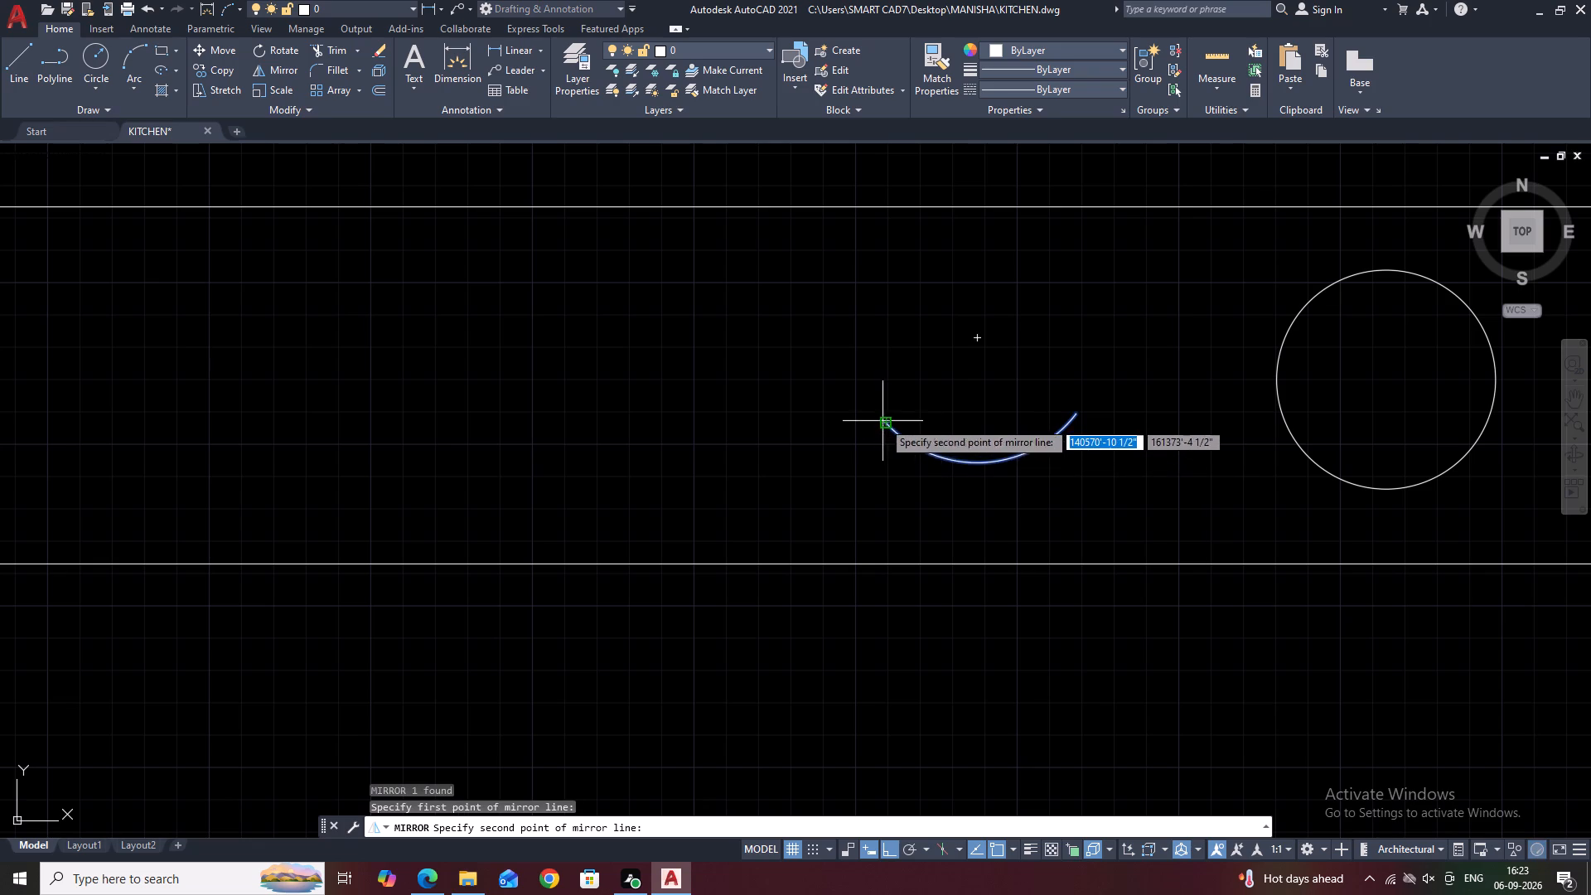
click(1080, 415)
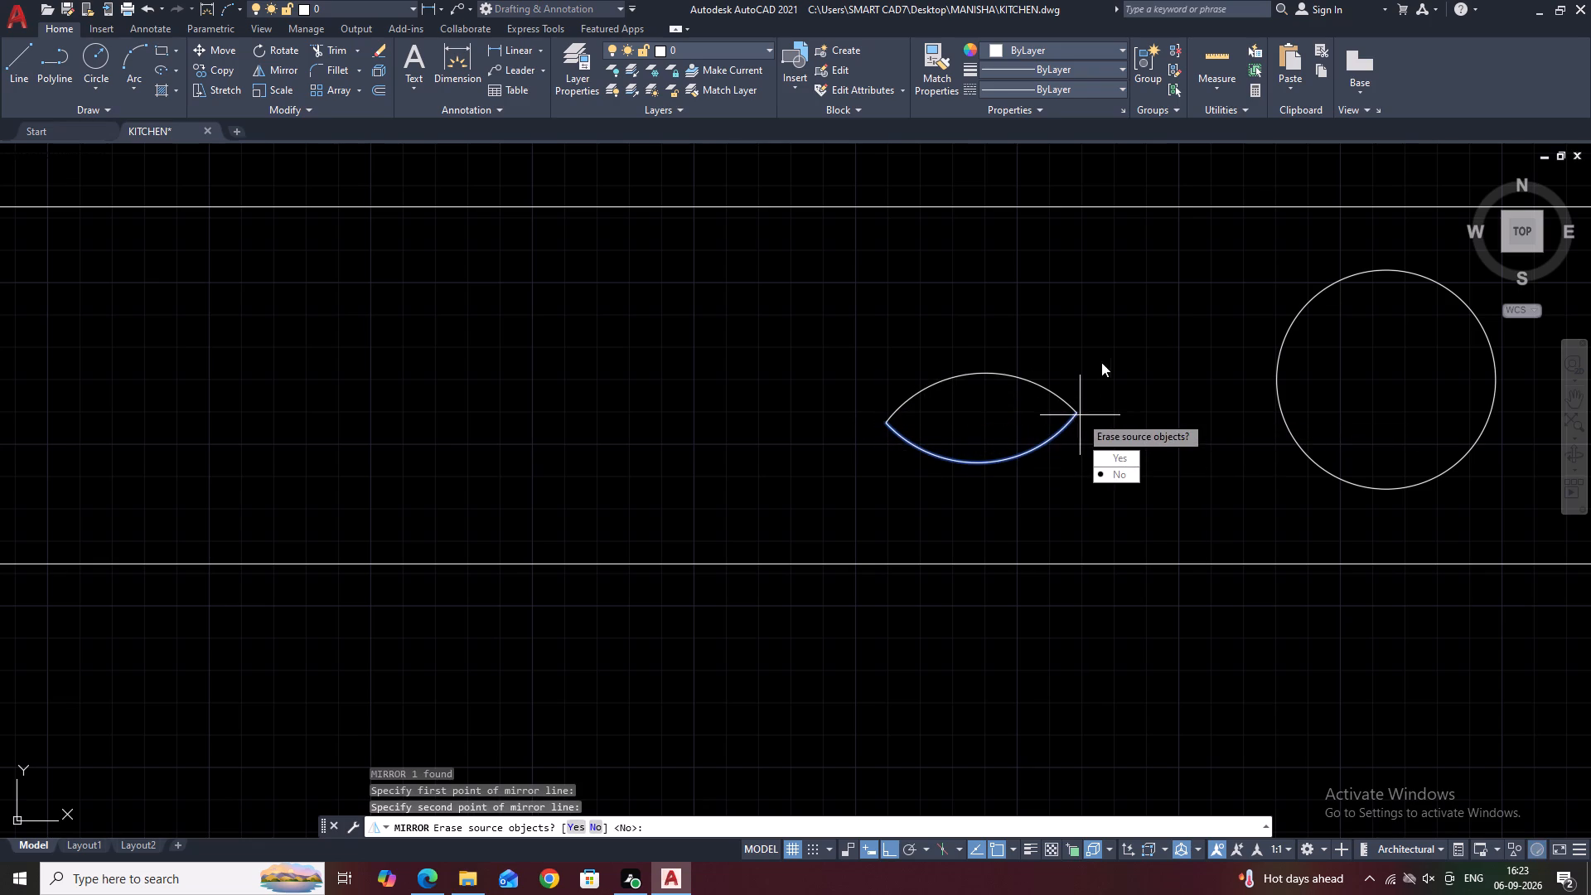
middle_drag(1104, 373, 1097, 392)
drag(1134, 452, 1104, 373)
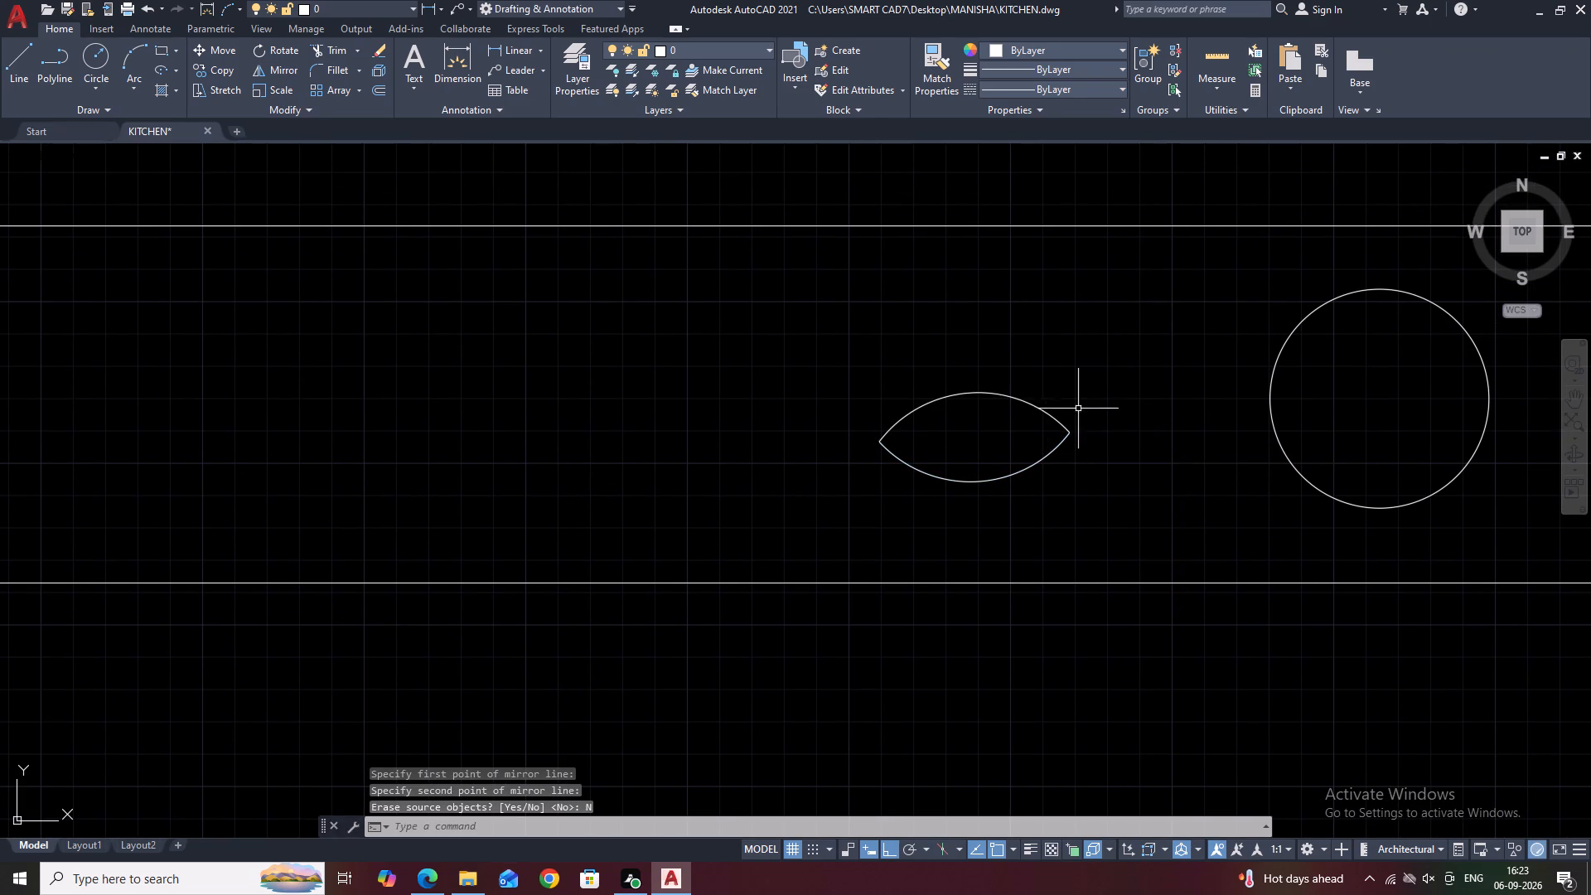
Stretch the shared right tip of both arcs slightly down and inward so it is level with the left tip.
click(1082, 409)
click(1009, 458)
scroll(1025, 373, down, 2)
middle_drag(1054, 404, 1027, 433)
scroll(1018, 434, up, 2)
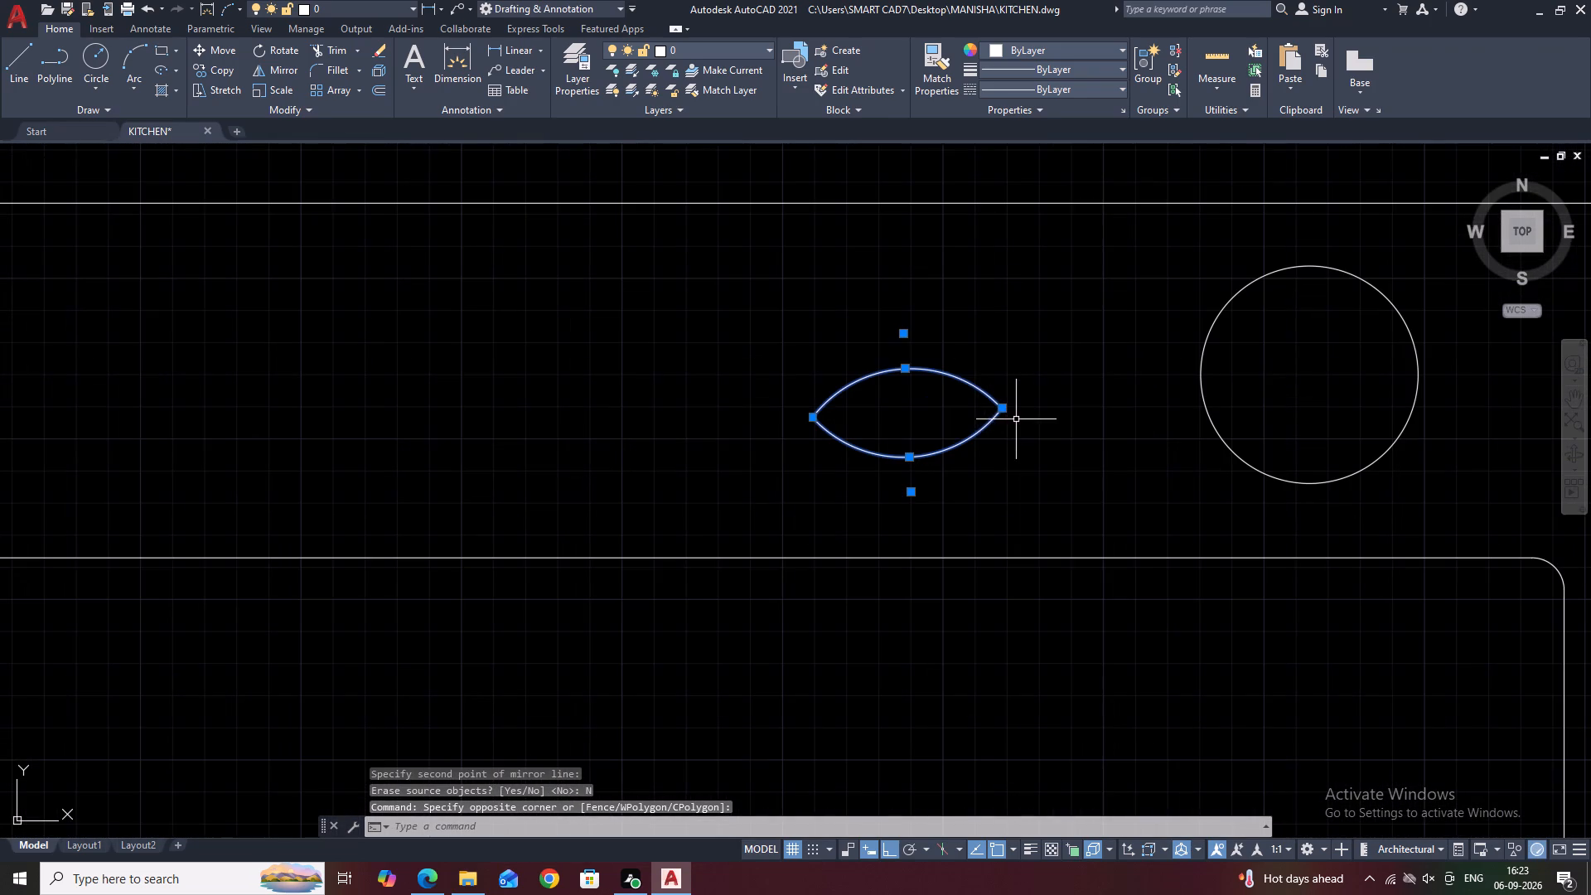
click(1003, 408)
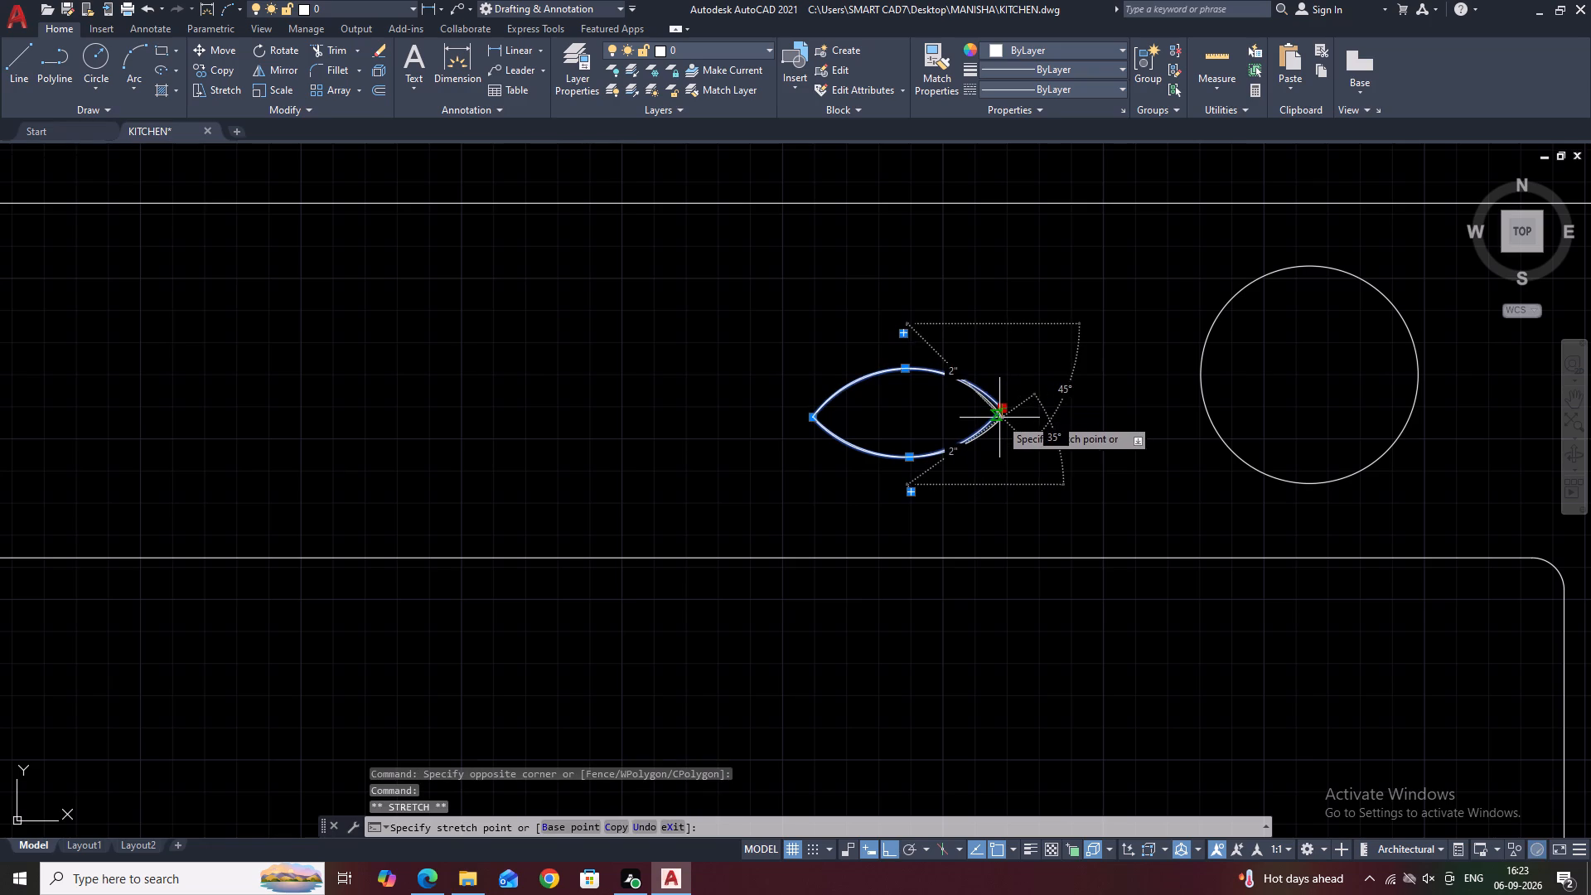
click(999, 418)
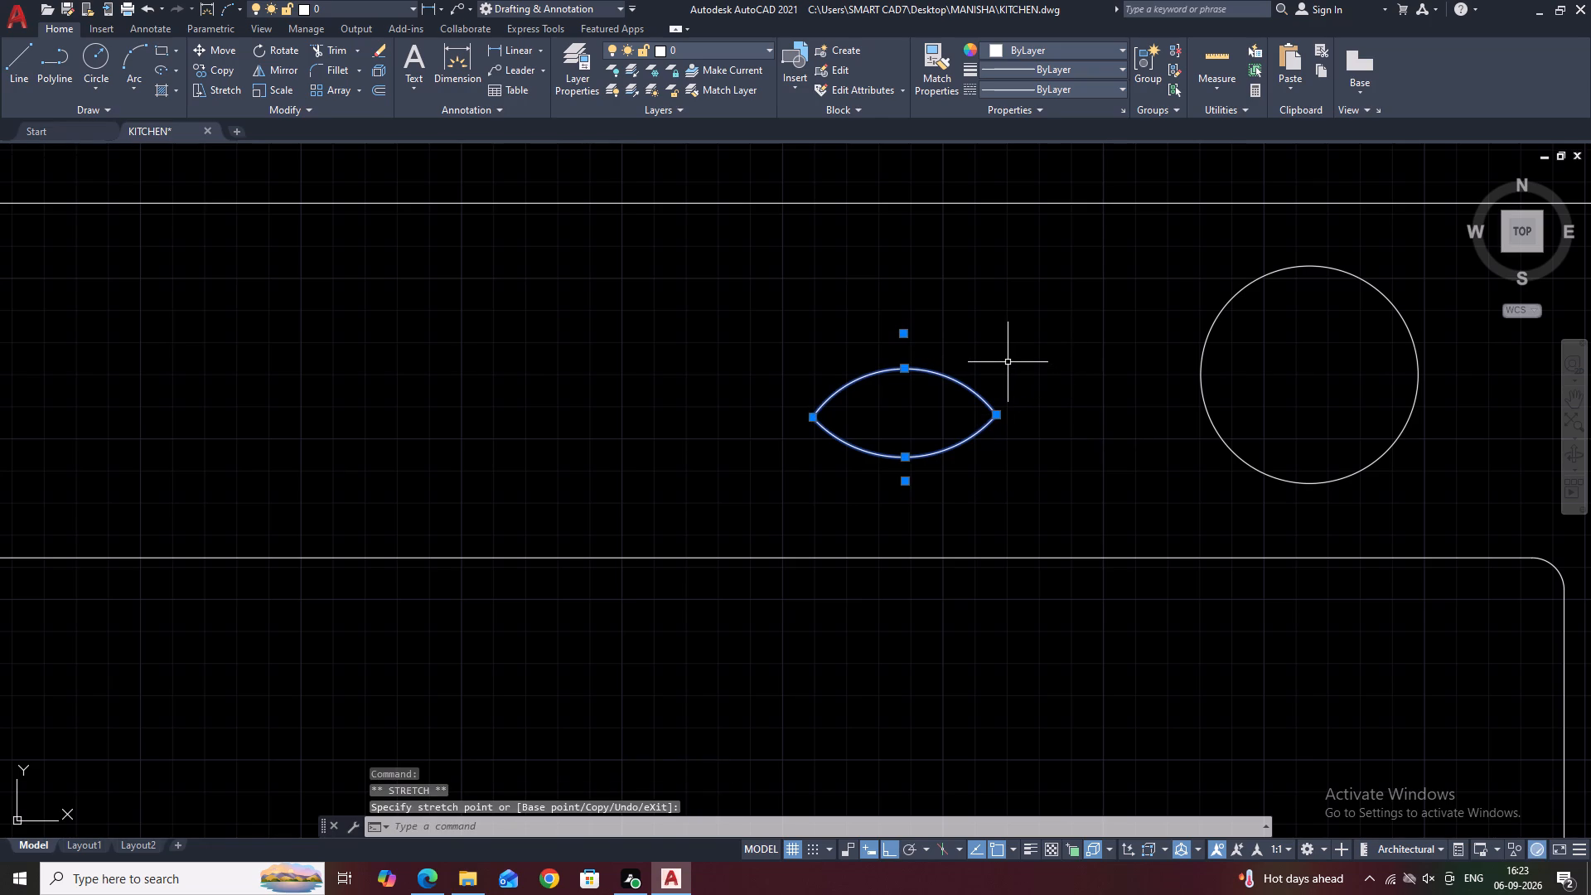
key(Escape)
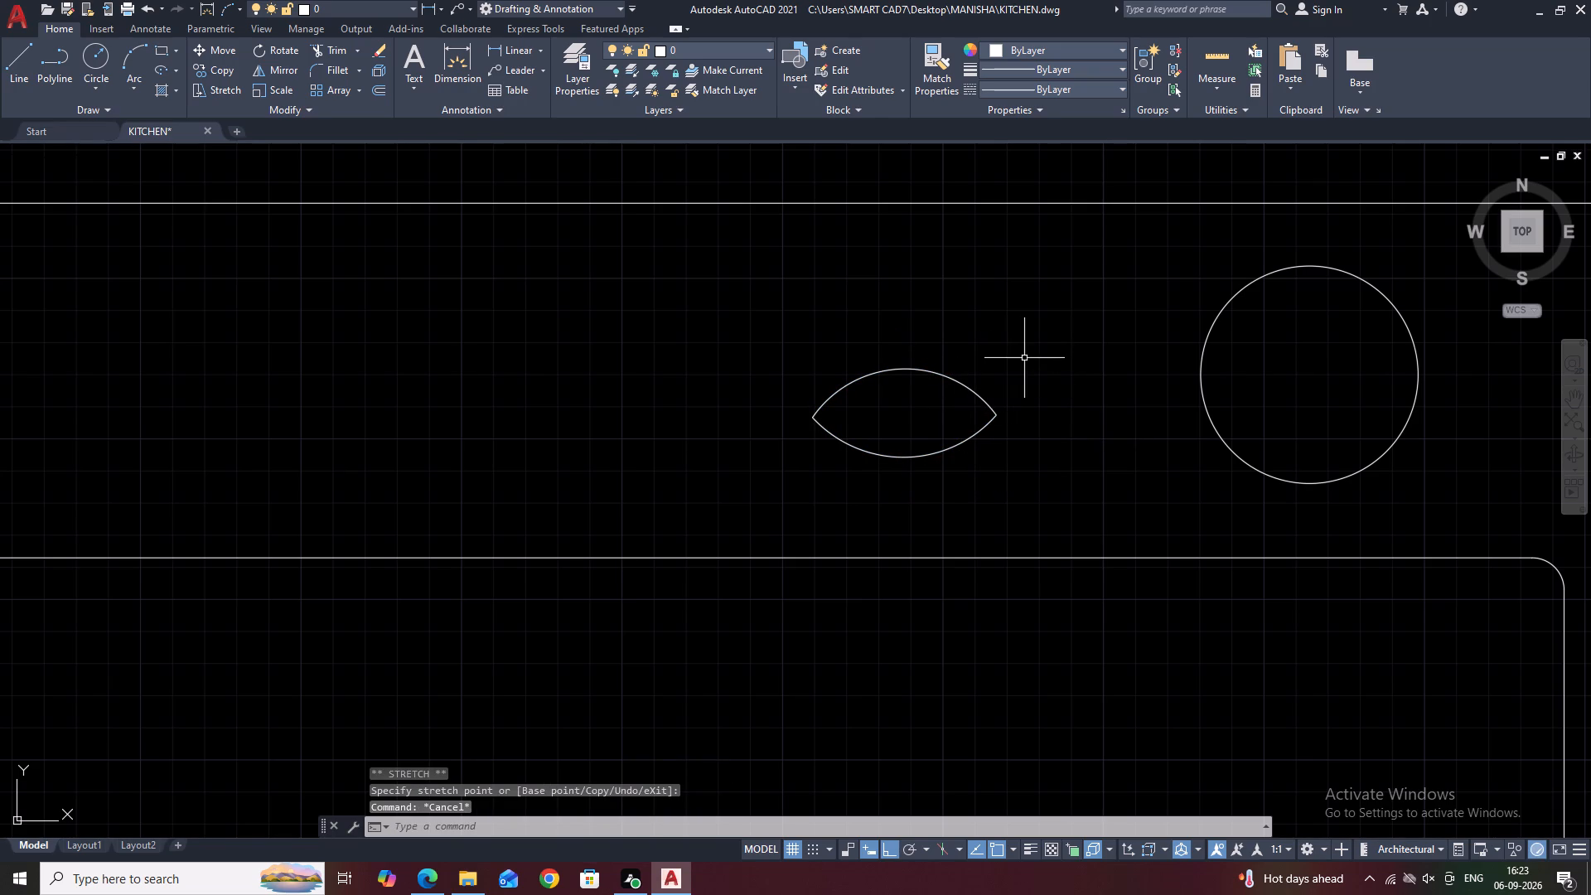
Draw a circle of about 1/2" radius at the centre of the eye-shaped outline.
middle_click(1025, 358)
key(c)
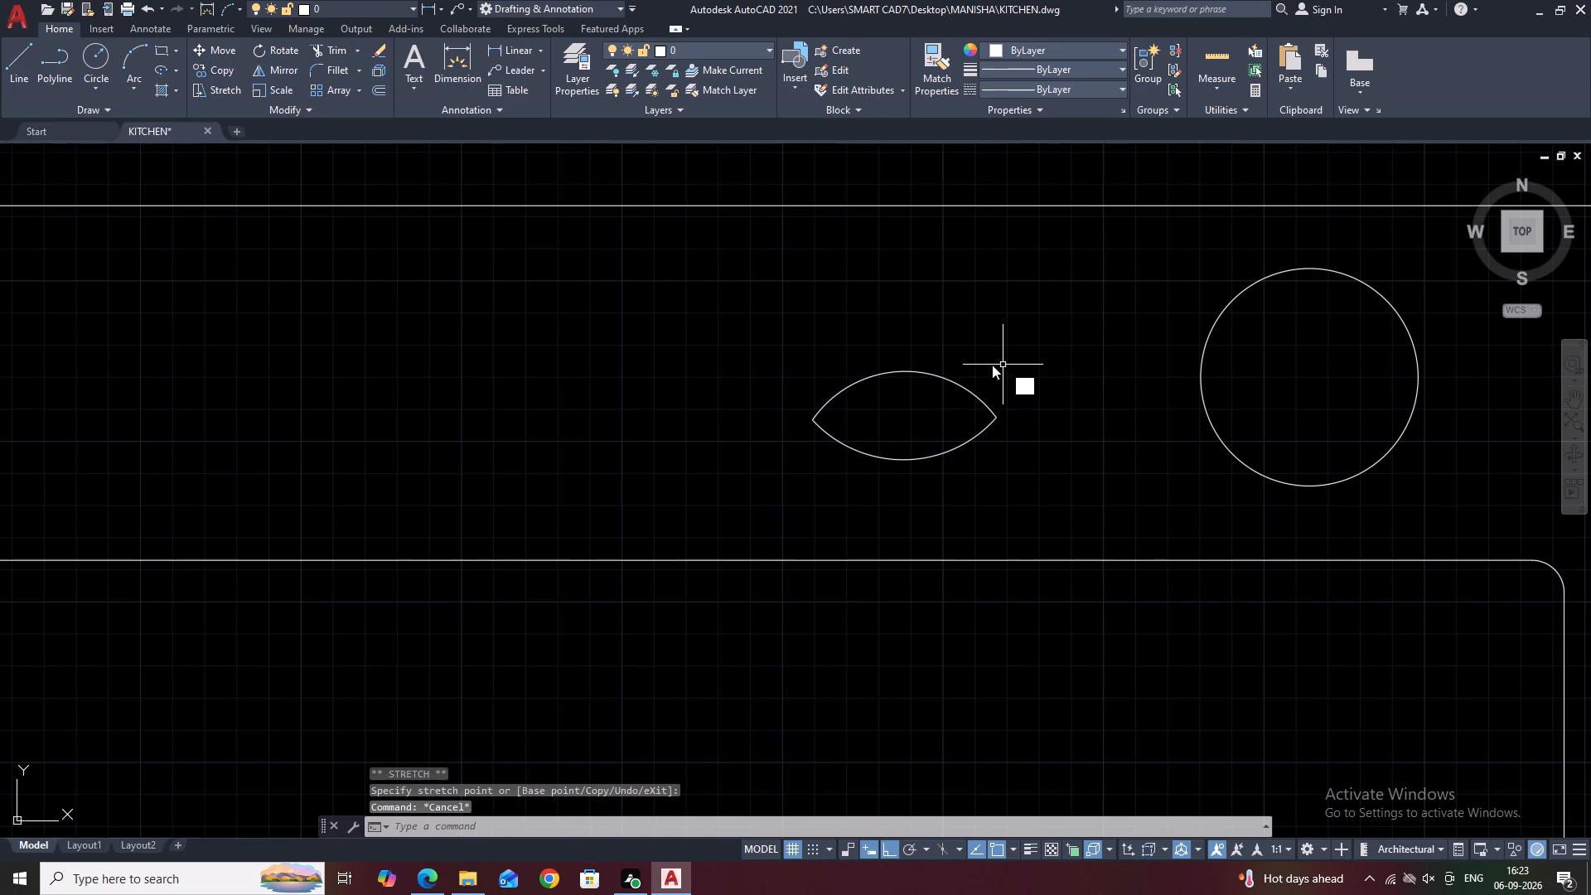
key(space)
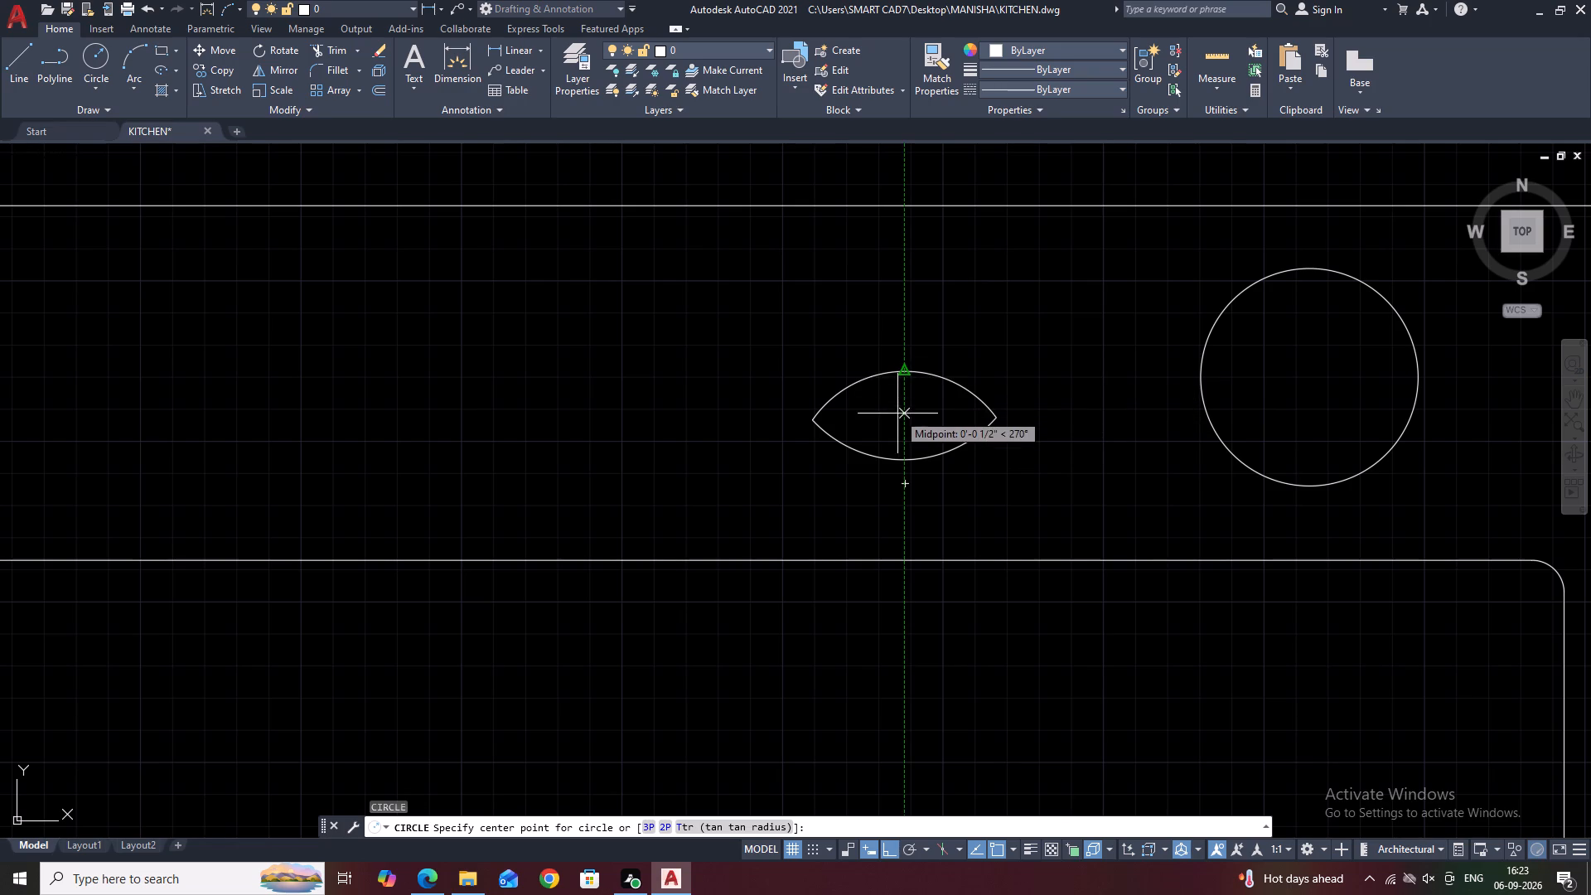
click(902, 414)
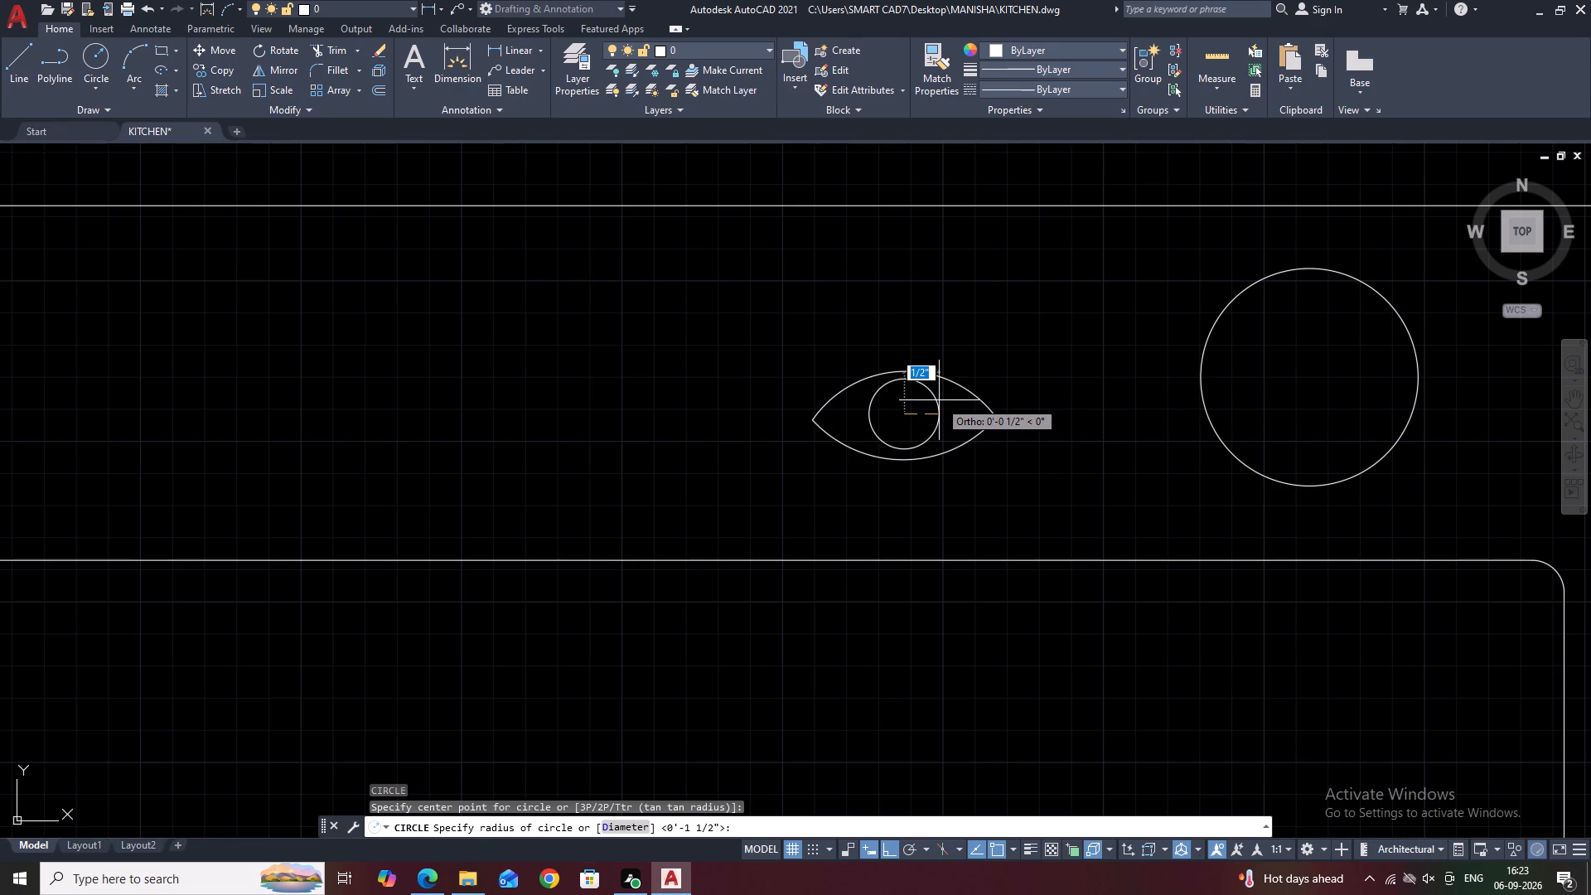
click(939, 400)
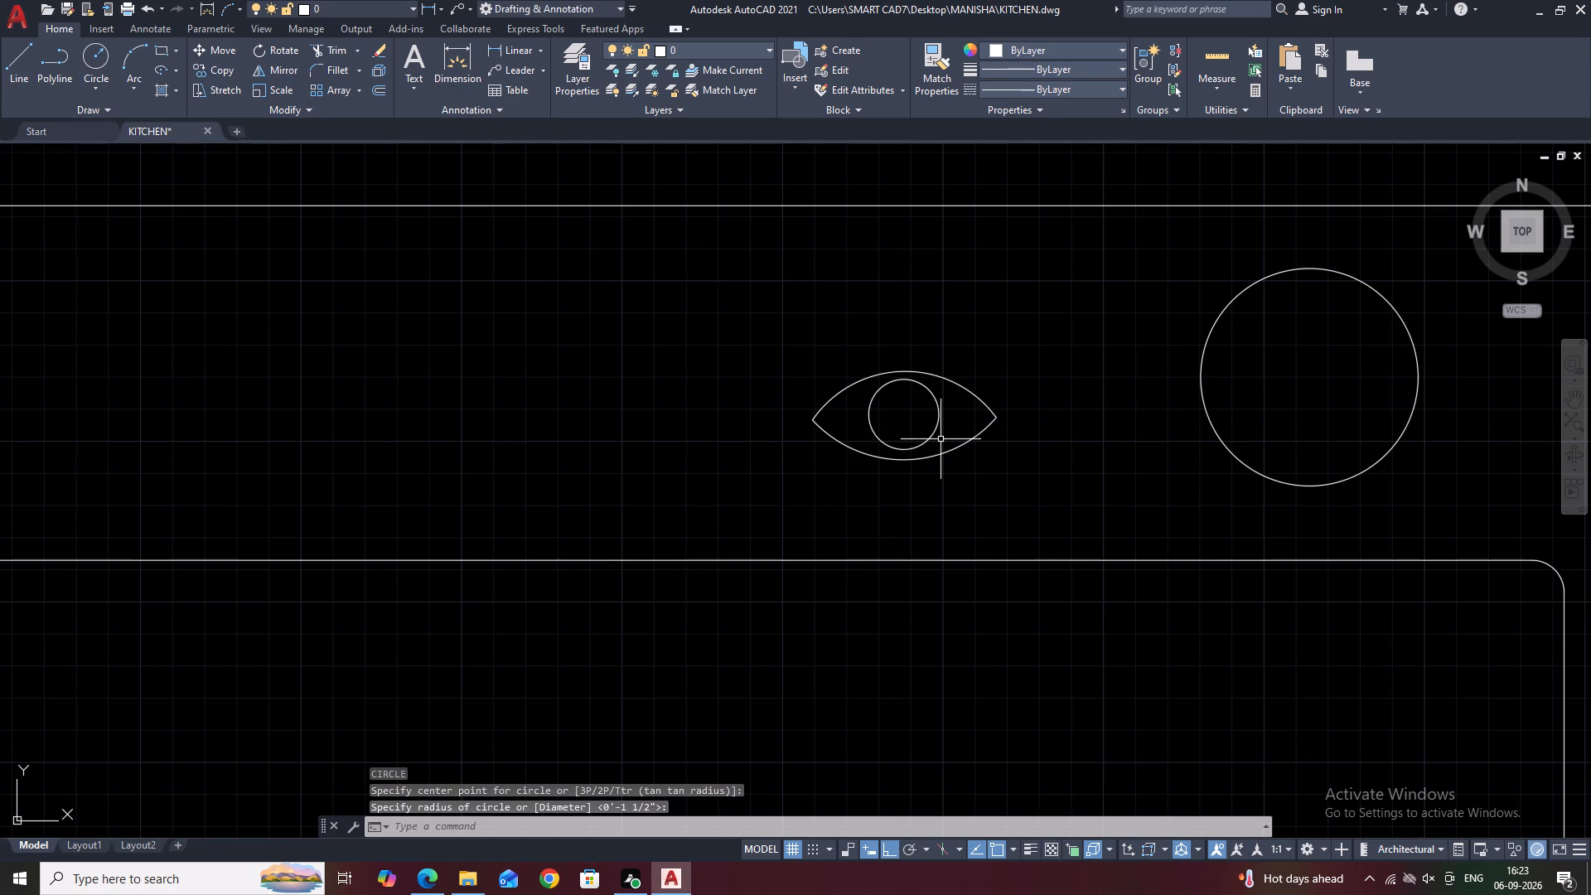
Draw a very narrow rectangle about 2 1/2" long from the small circle's bottom point down past the inner rectangle's upper edge.
text(REC)
key(space)
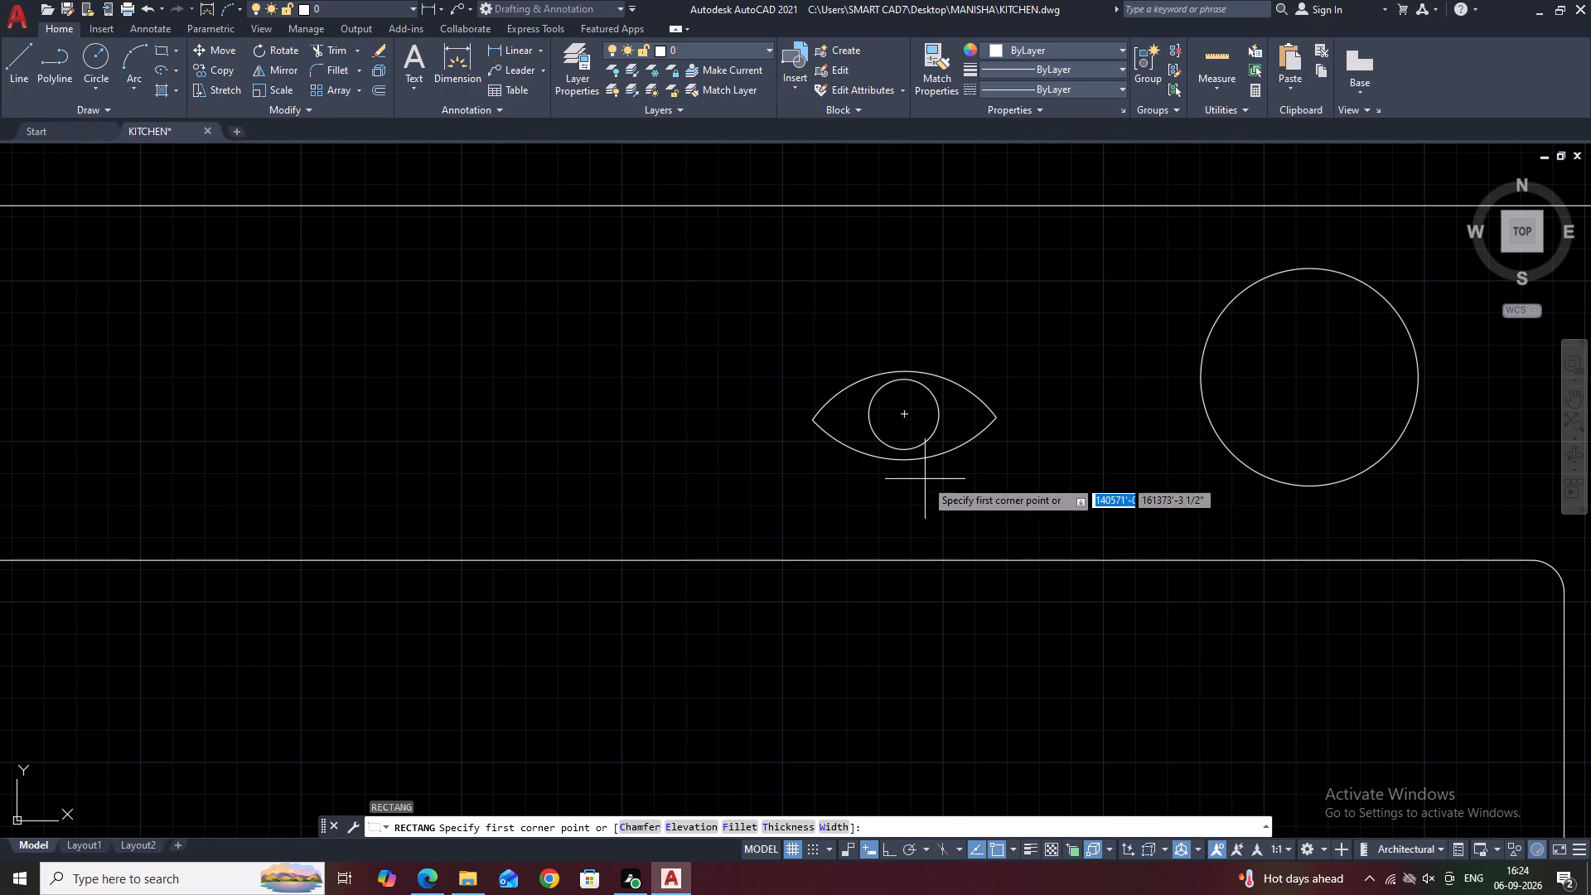
click(907, 448)
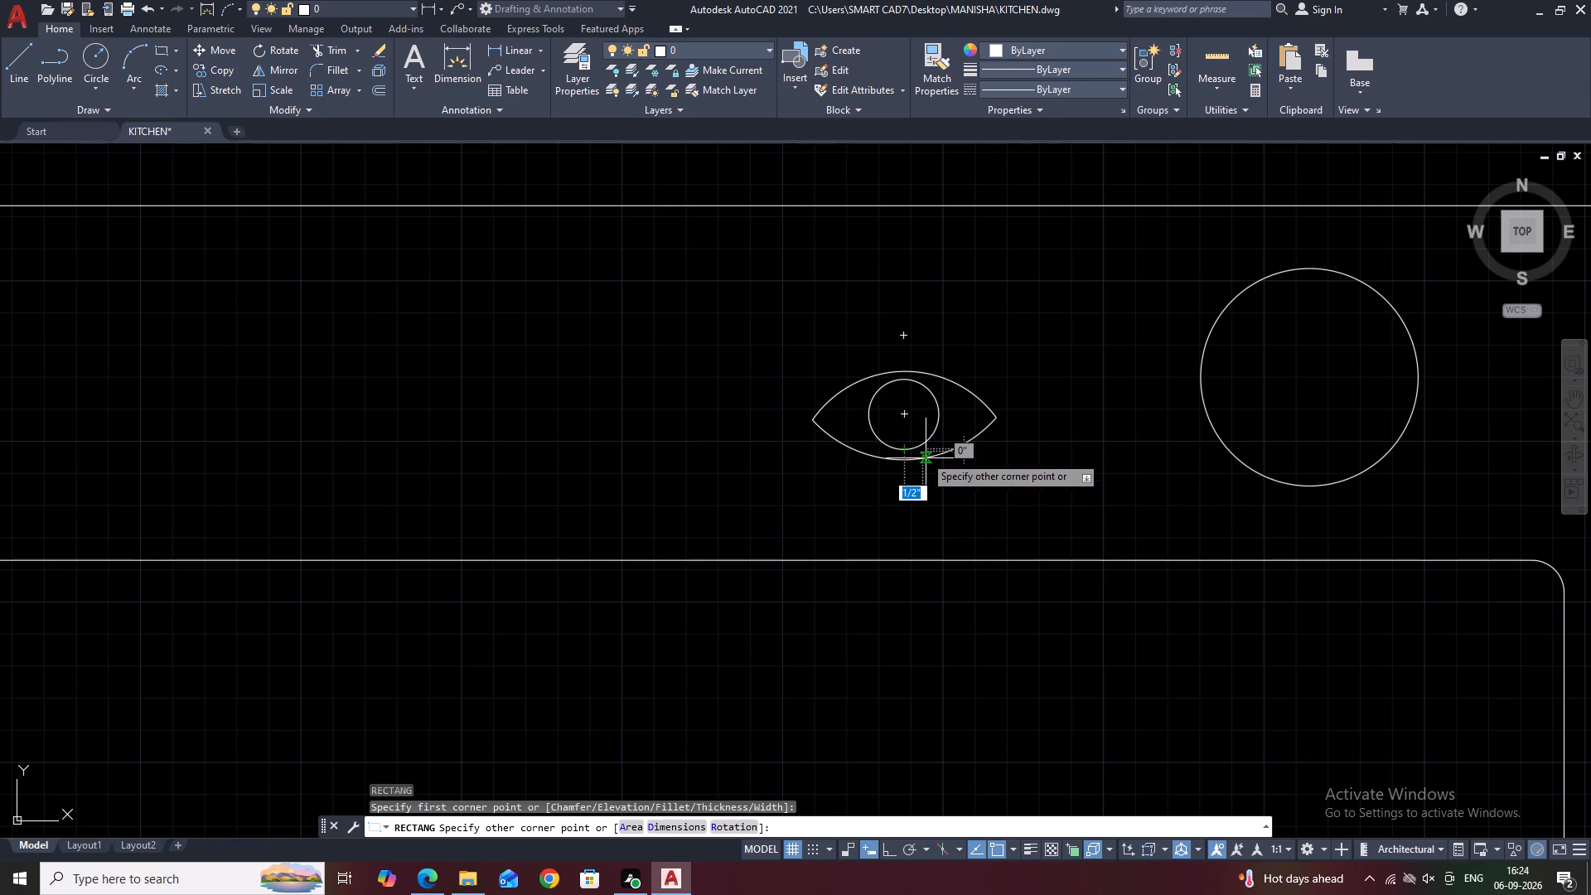
scroll(970, 568, down, 1)
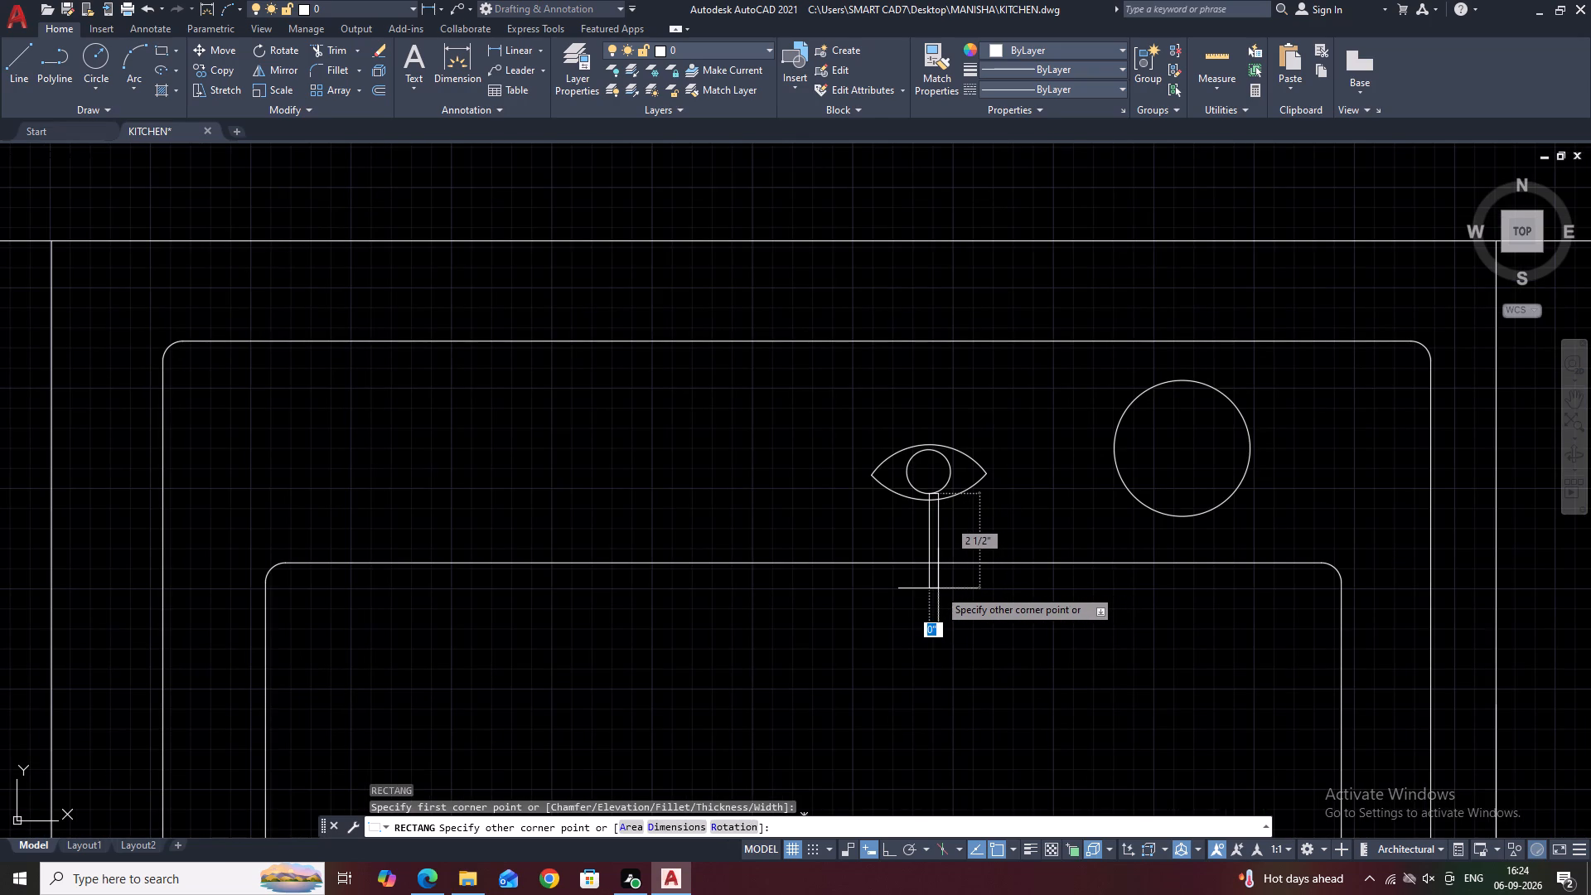
click(937, 588)
Rotate the narrow rectangle by about 359° about its upper corner at the small circle's bottom point, with Ortho off.
click(941, 587)
click(907, 576)
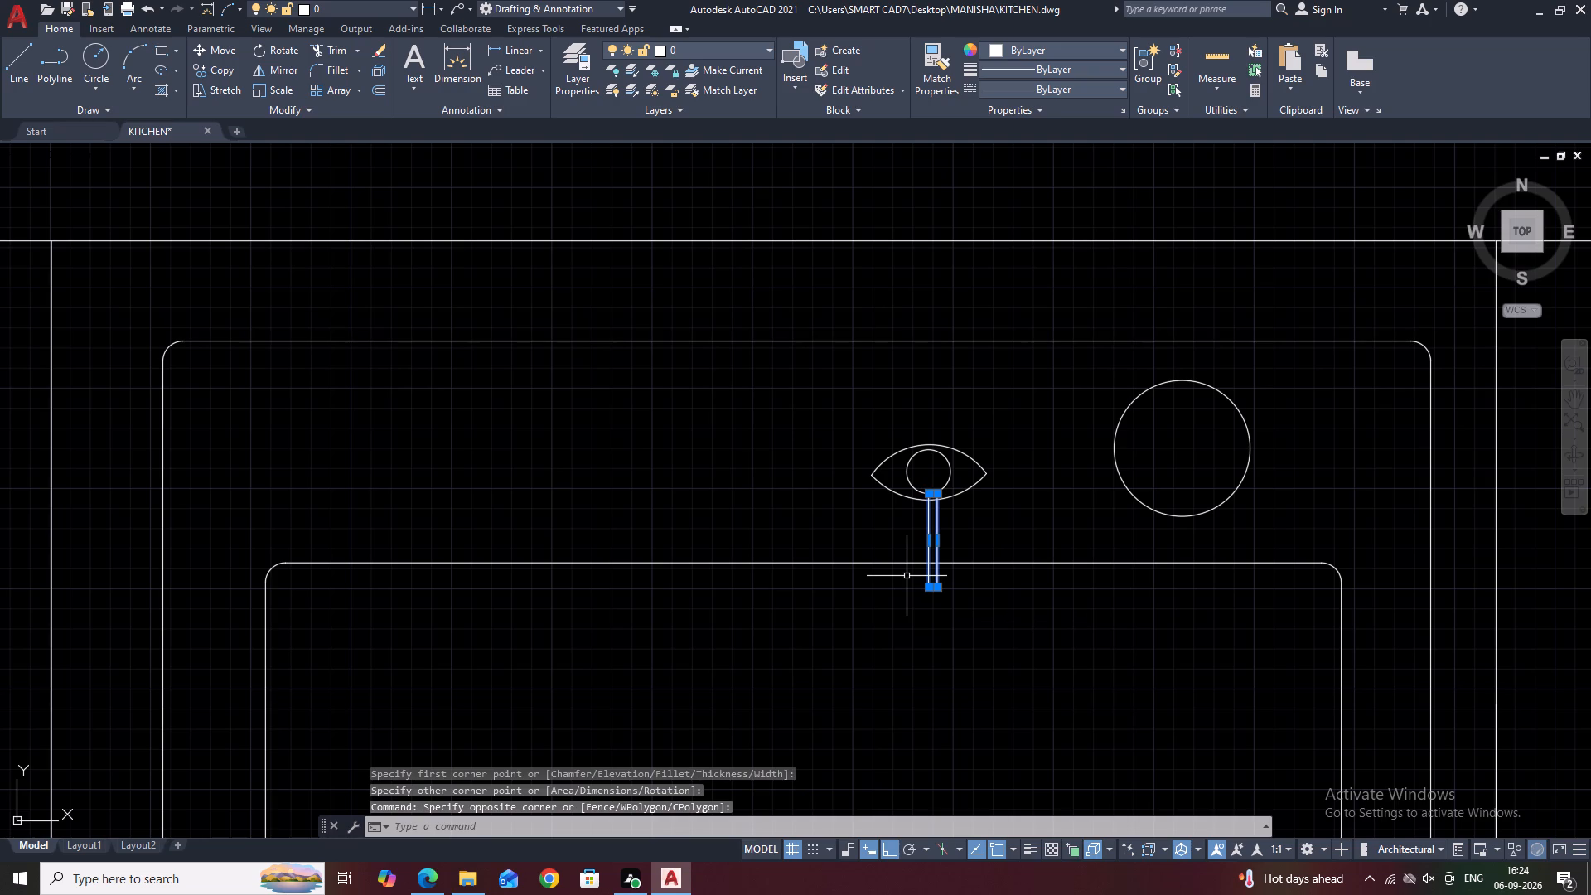
key(r)
key(o)
key(space)
scroll(947, 495, up, 2)
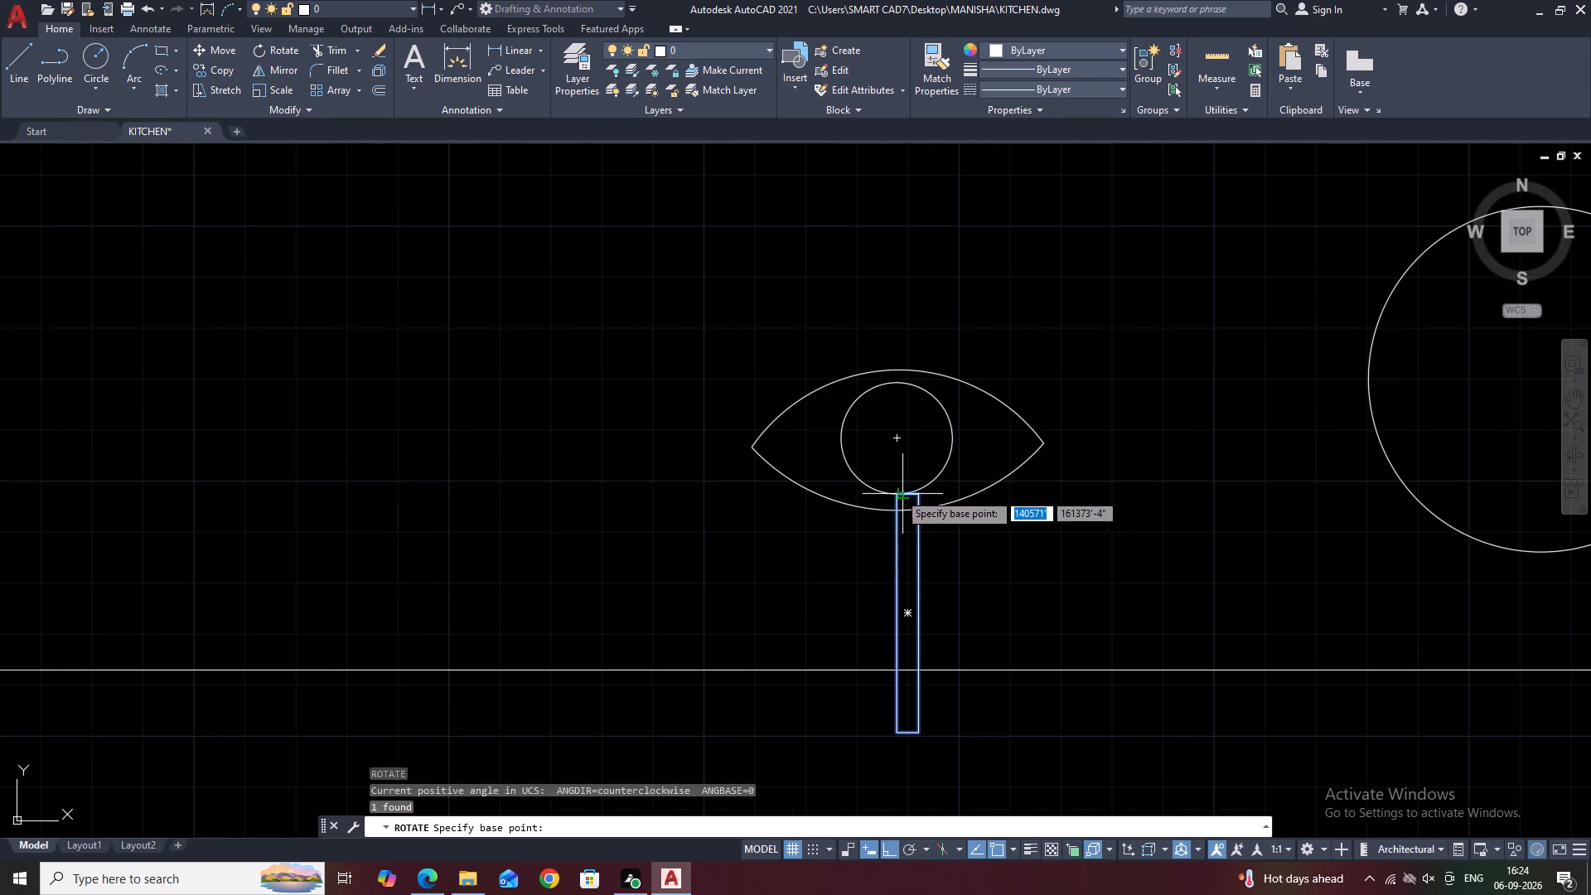
click(895, 497)
scroll(900, 501, down, 1)
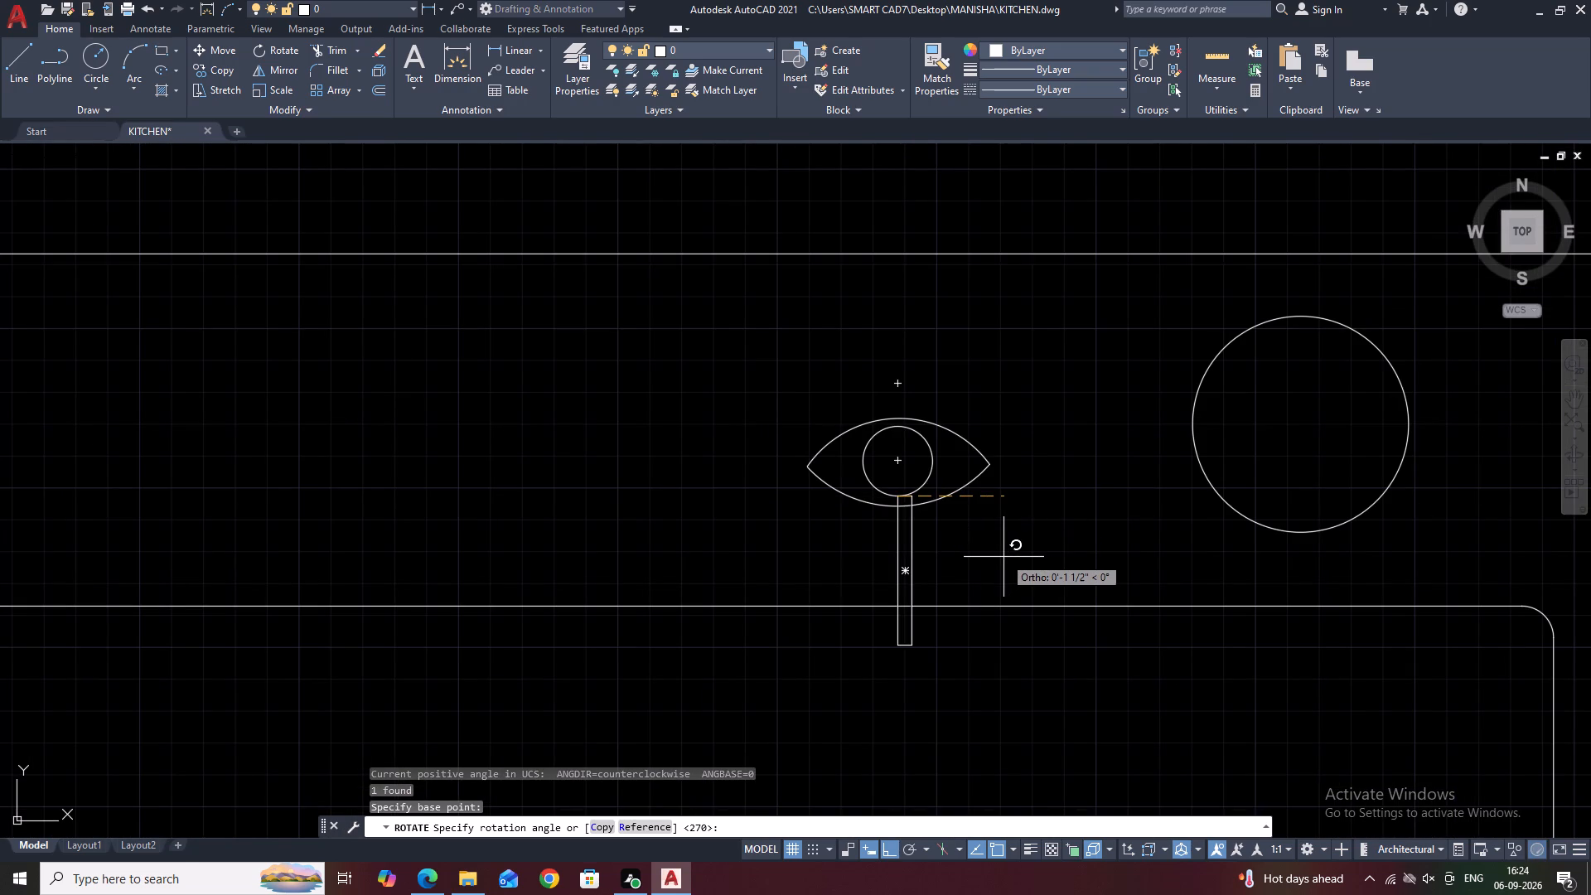
key(F8)
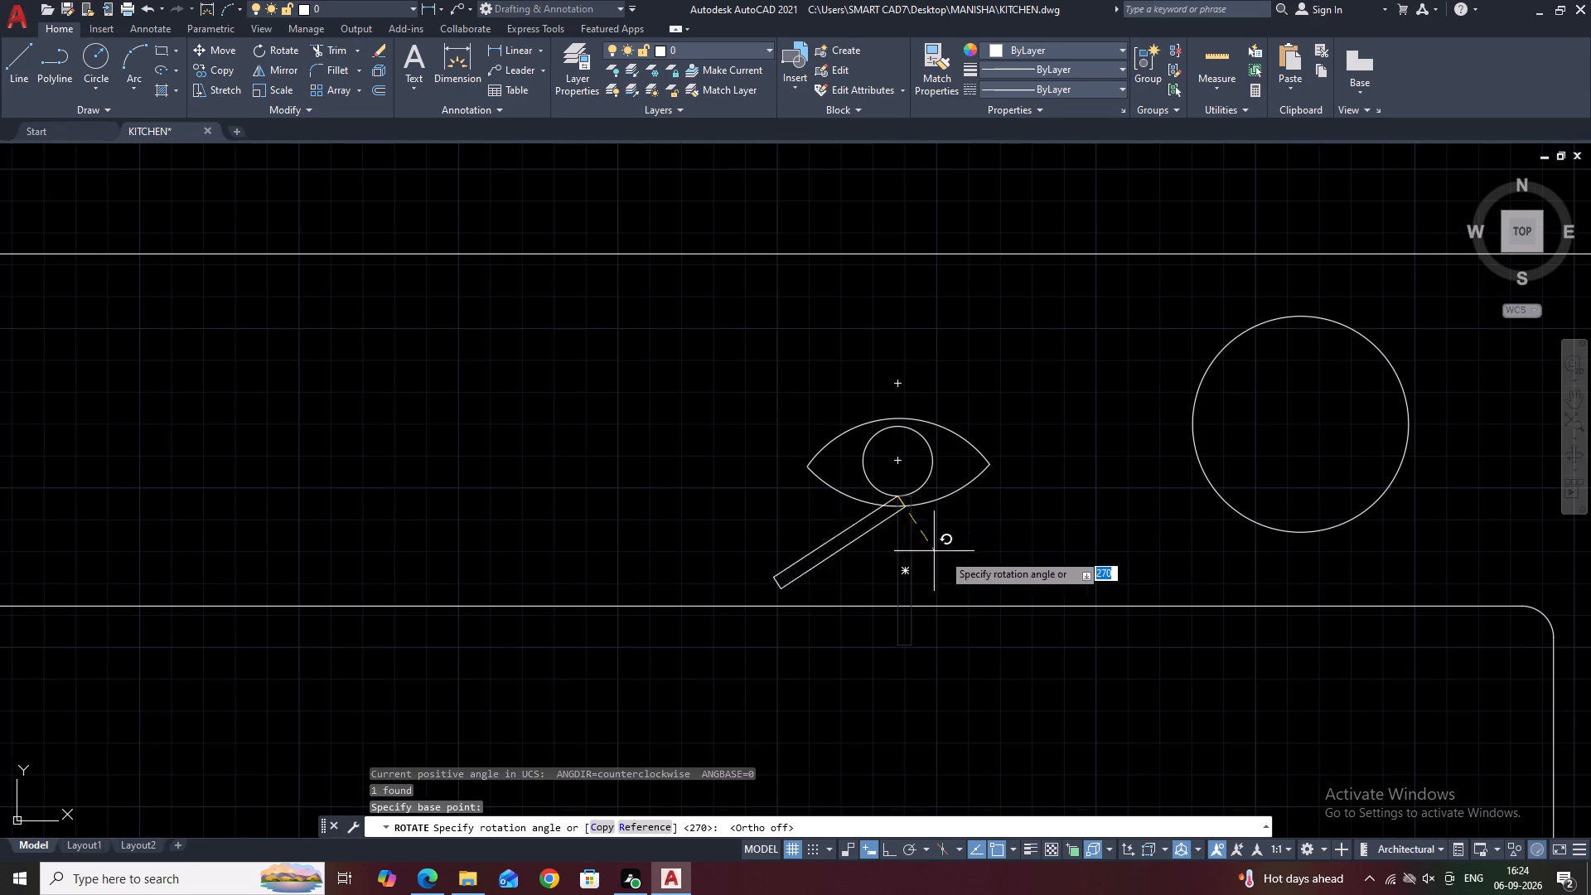
click(941, 487)
Rotate the narrow rectangle again about the same upper corner so its lower end slants outward toward the large circle's side.
middle_drag(902, 539, 935, 476)
drag(984, 519, 960, 505)
click(892, 470)
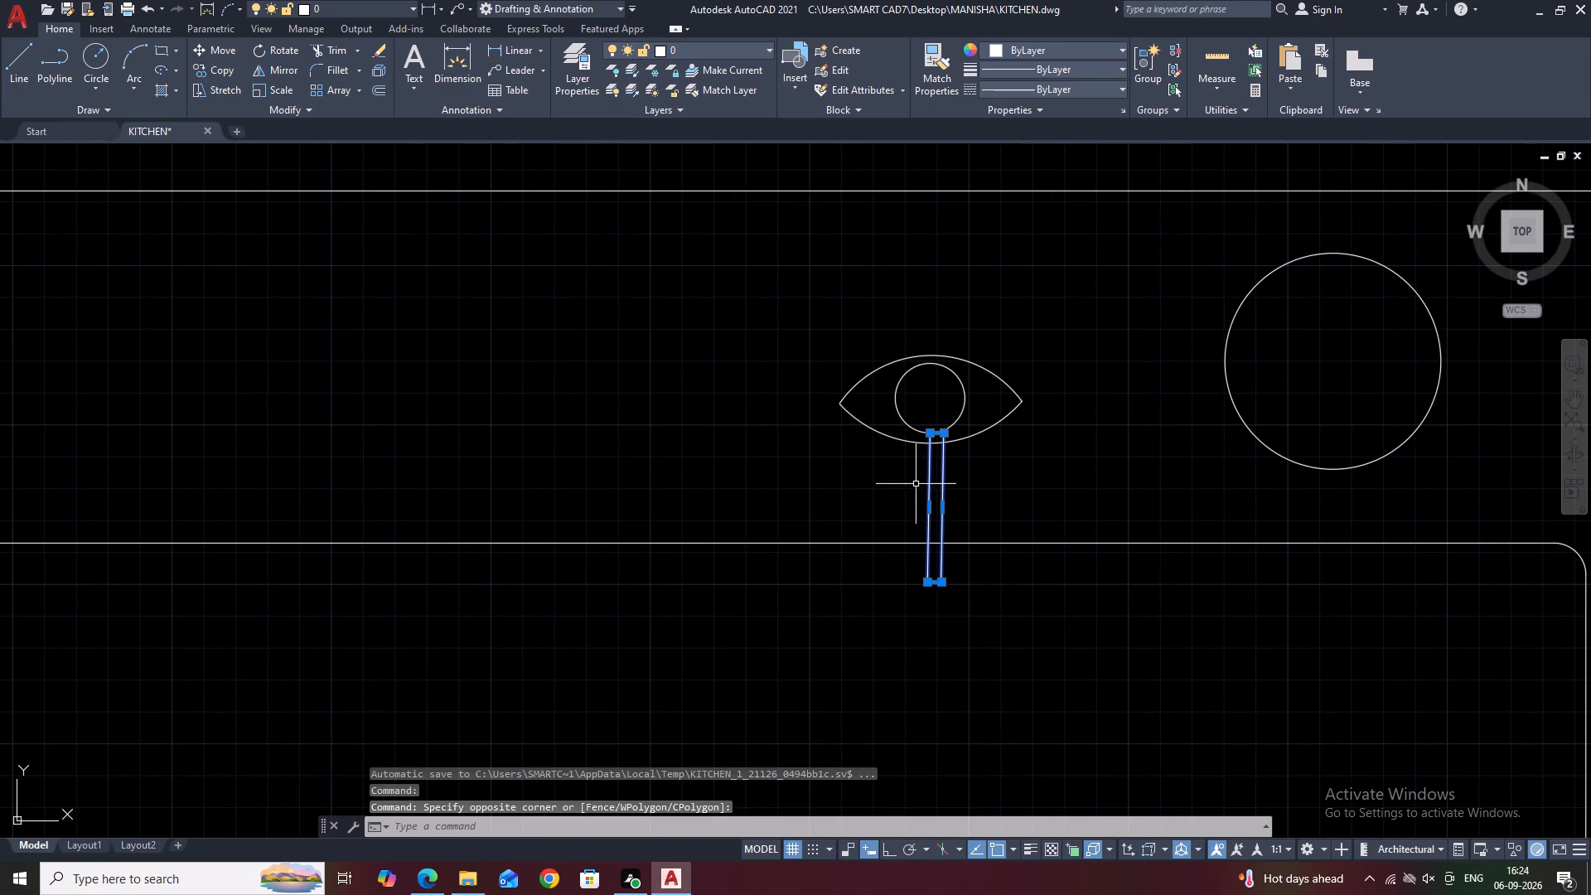
text(RO)
key(space)
scroll(922, 442, up, 2)
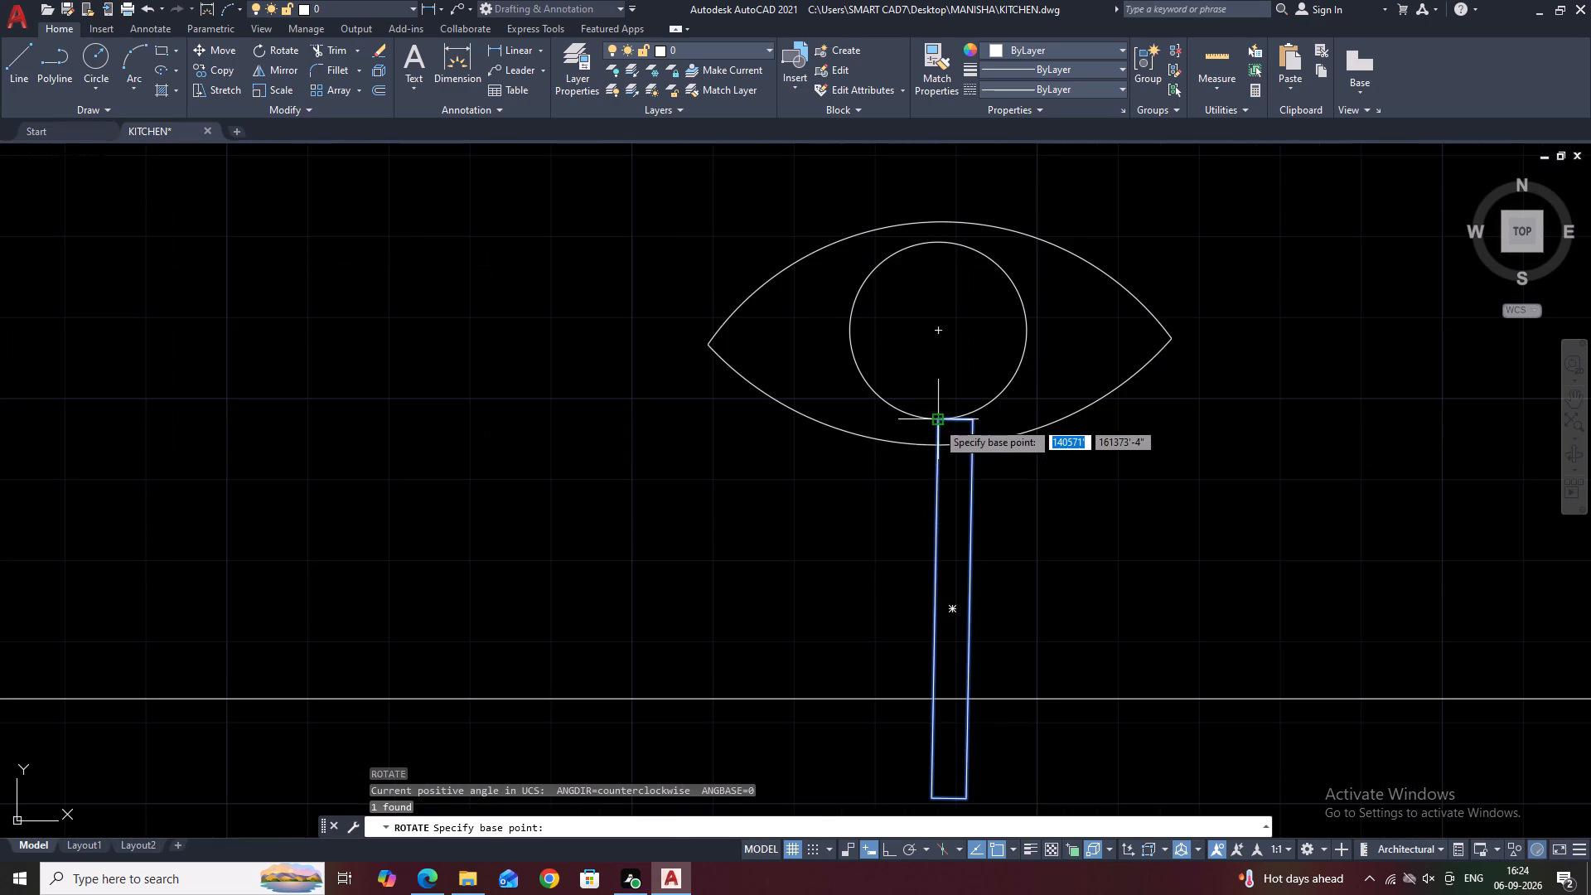
click(936, 421)
click(989, 406)
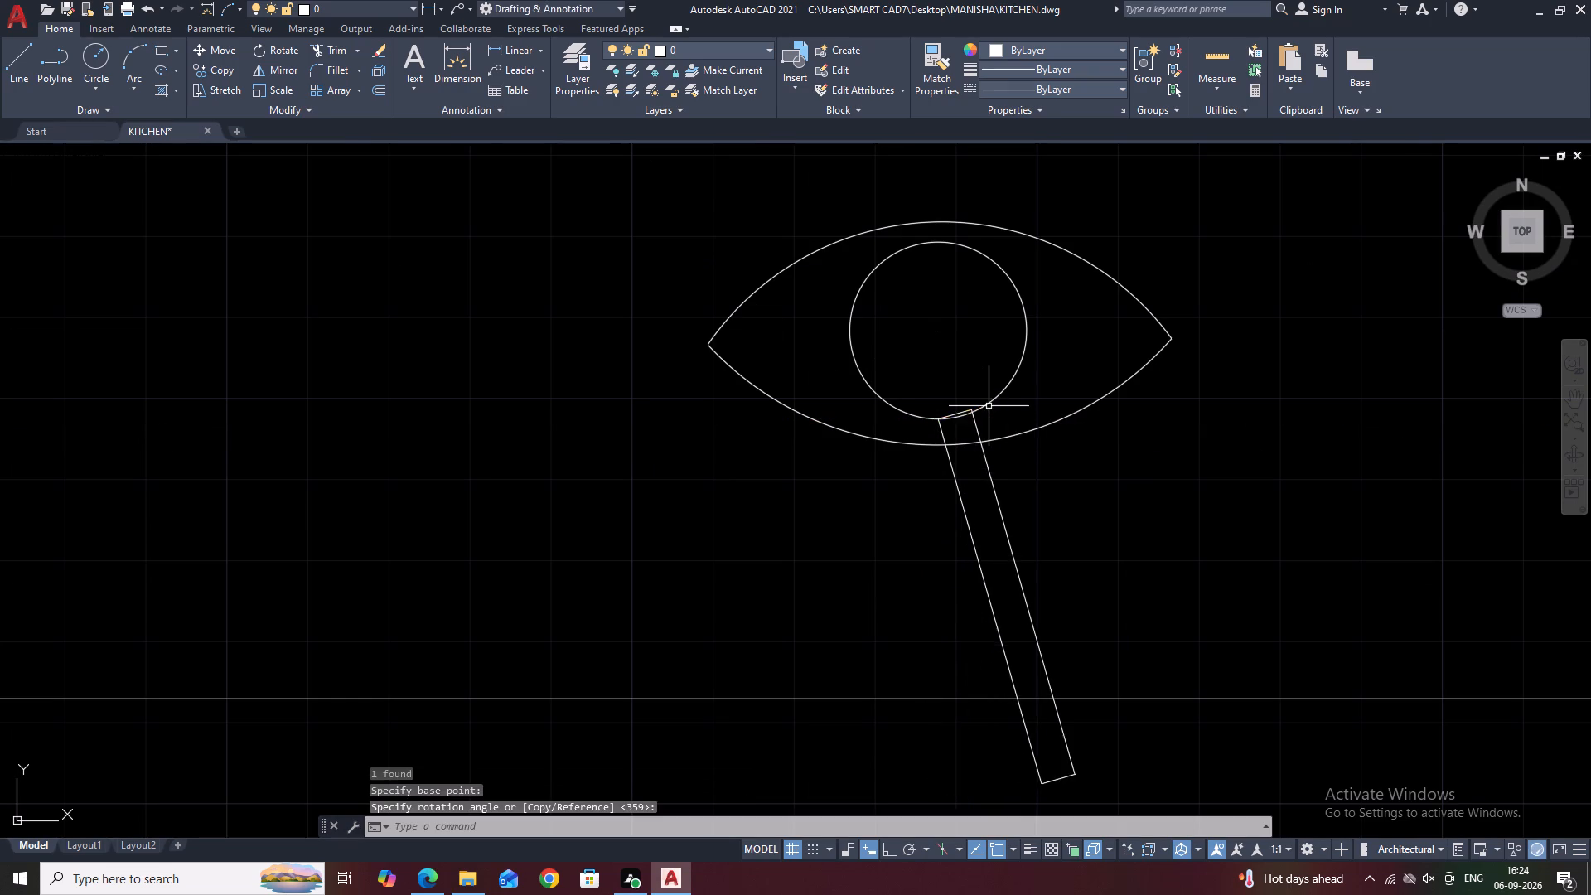
Stretch the slanted rectangle's other upper corner slightly down and outward onto the small circle's edge.
scroll(989, 426, down, 2)
scroll(981, 438, up, 5)
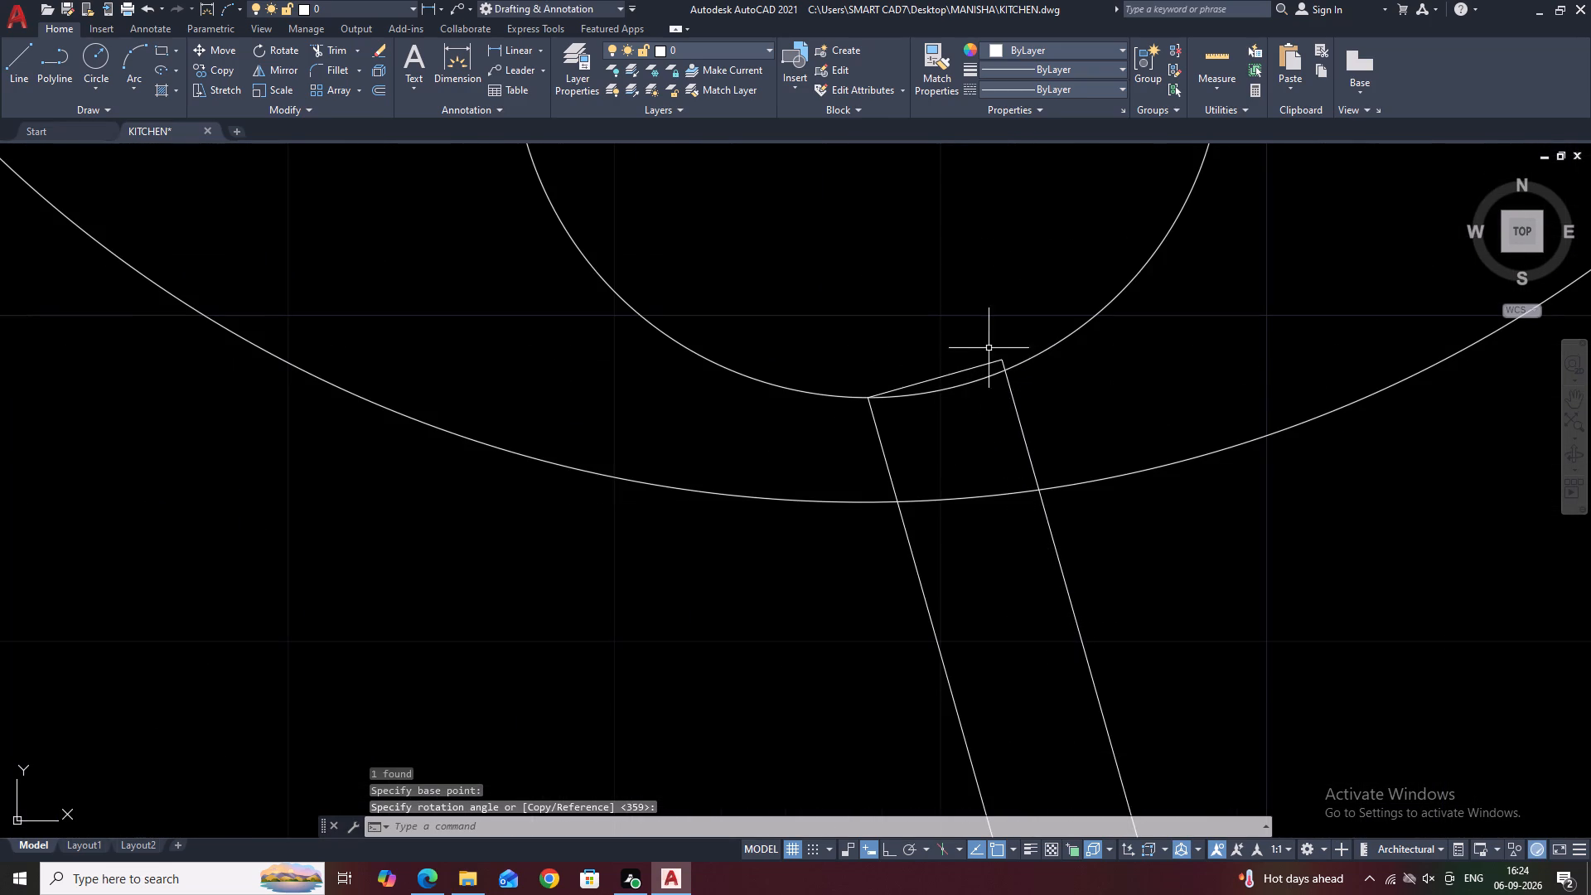
click(986, 356)
click(963, 378)
scroll(1001, 356, up, 2)
click(997, 365)
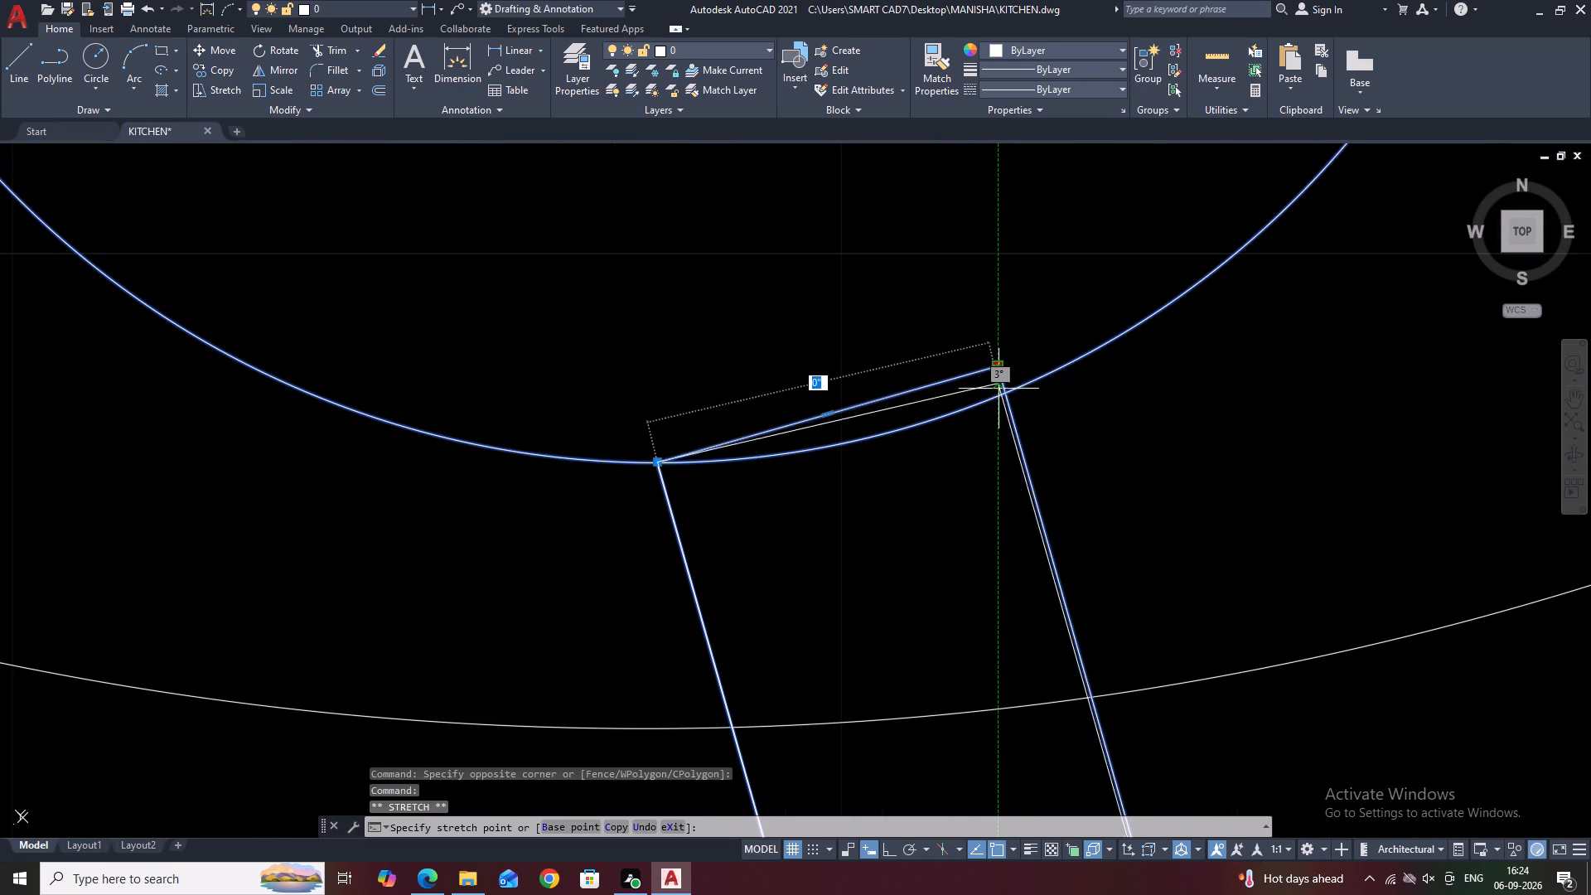
click(1011, 395)
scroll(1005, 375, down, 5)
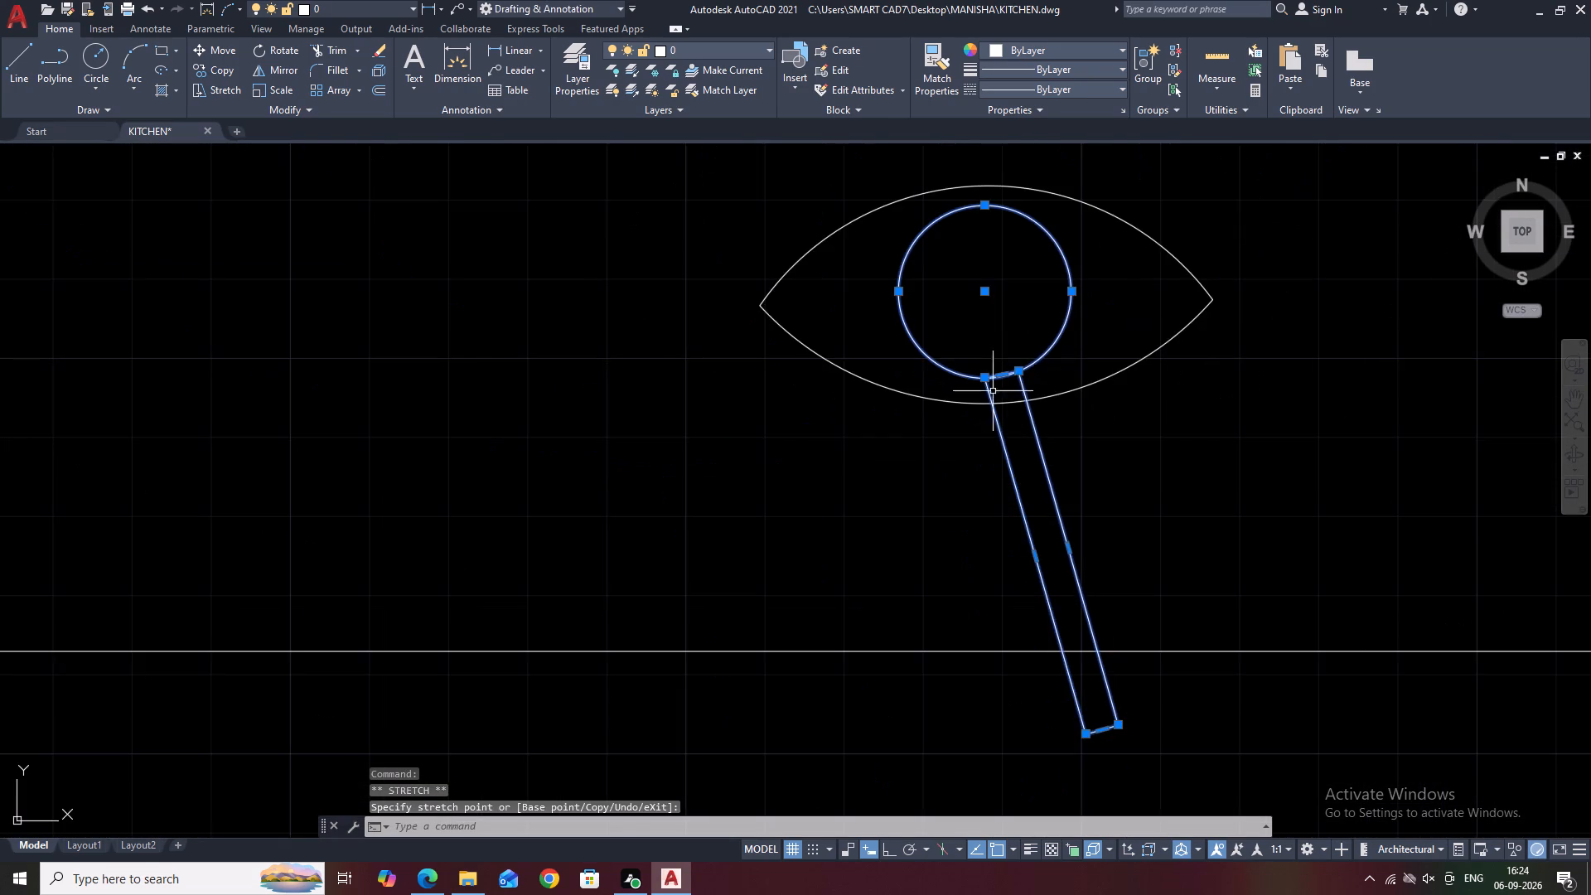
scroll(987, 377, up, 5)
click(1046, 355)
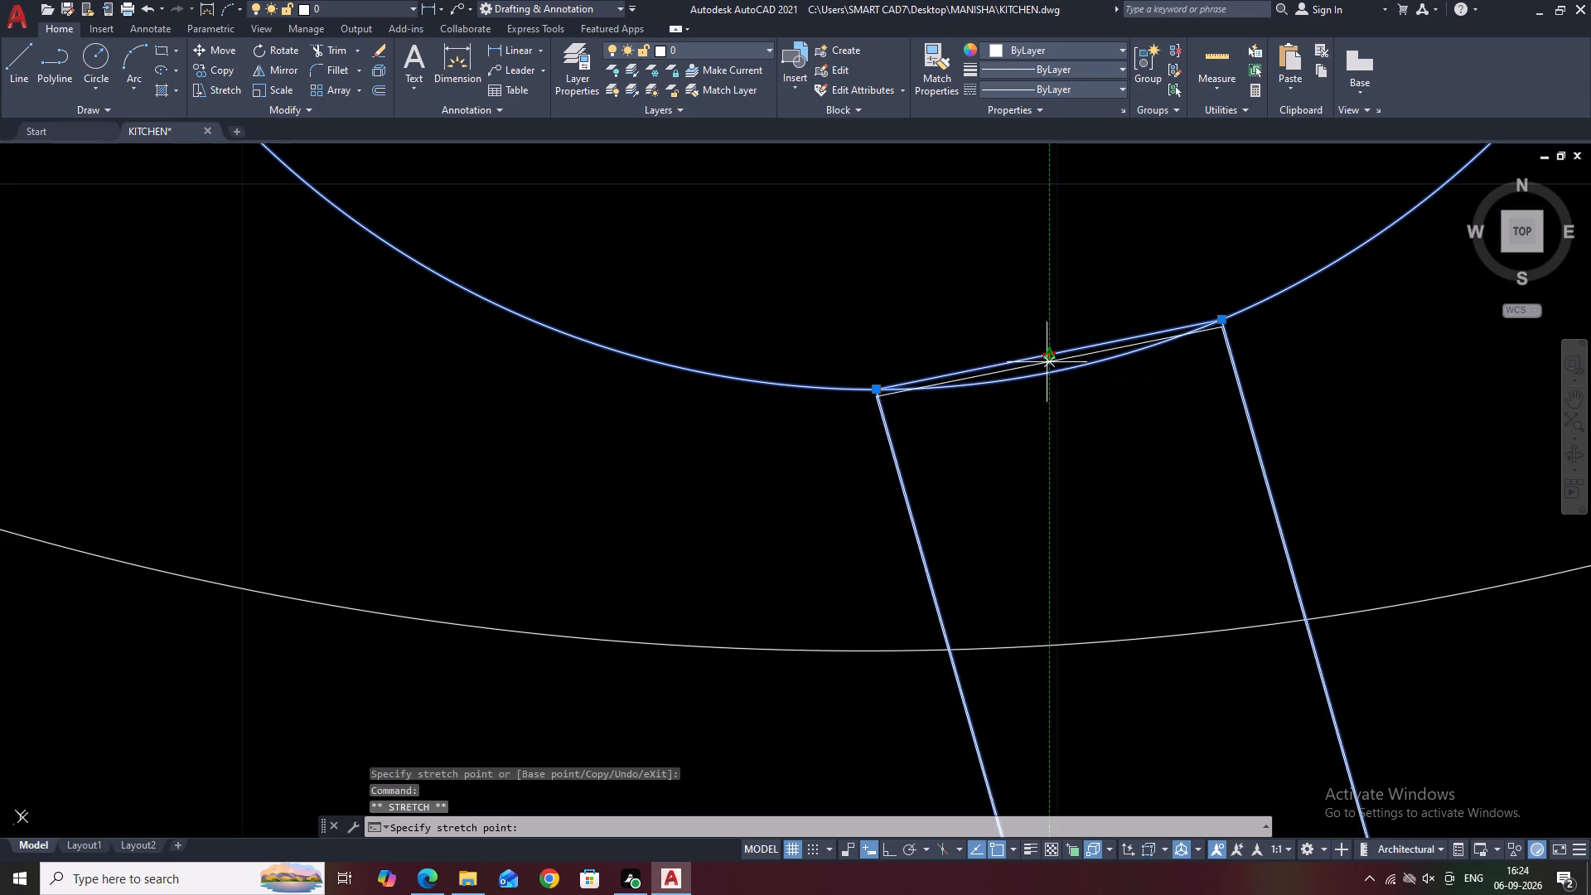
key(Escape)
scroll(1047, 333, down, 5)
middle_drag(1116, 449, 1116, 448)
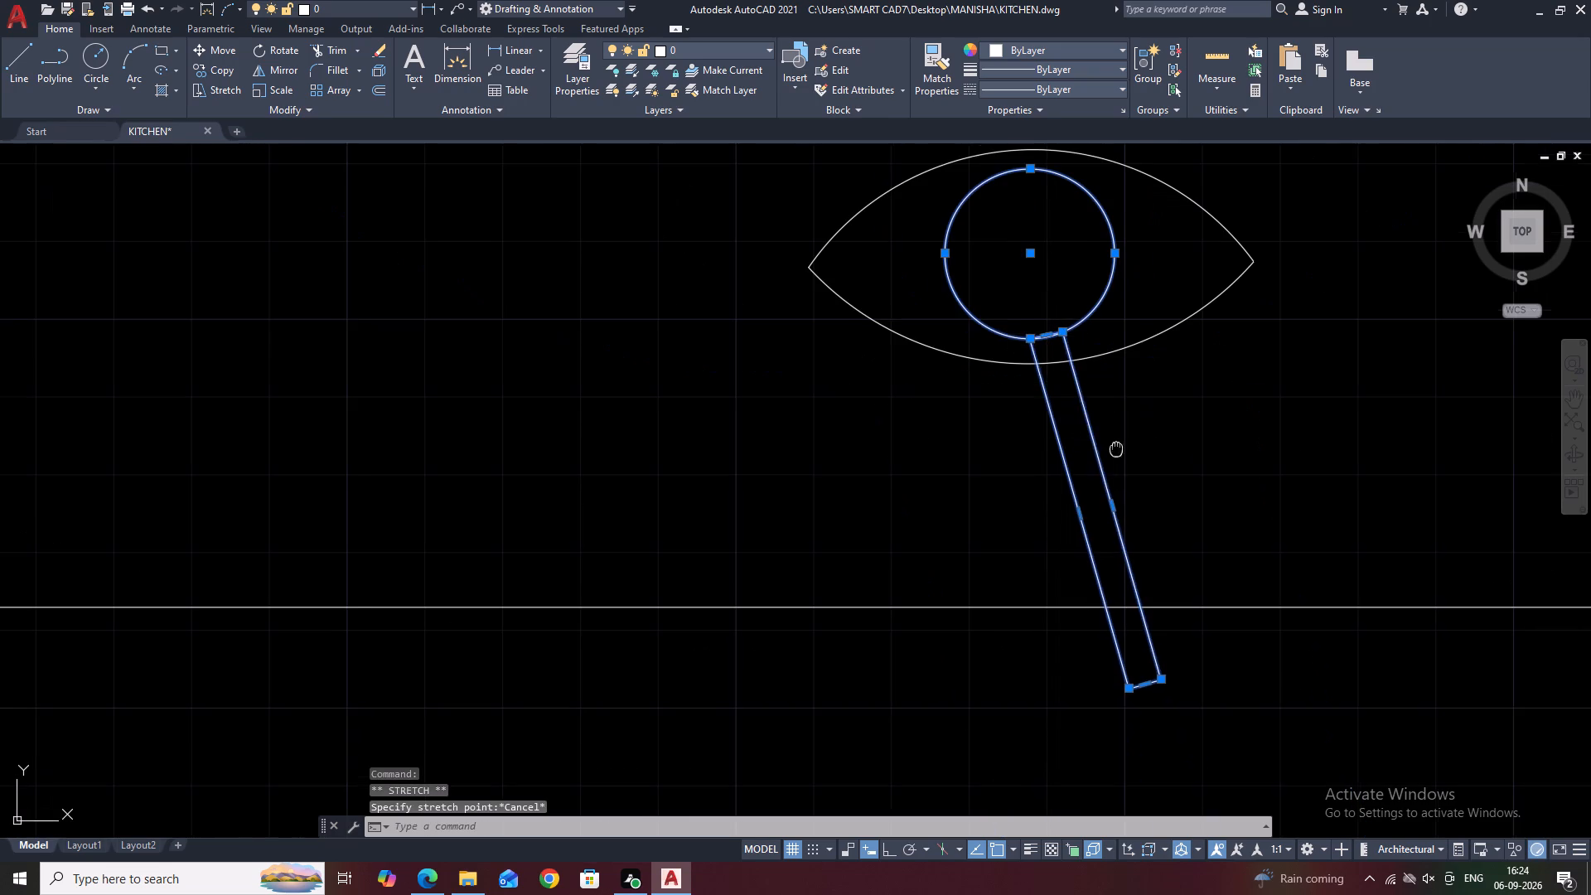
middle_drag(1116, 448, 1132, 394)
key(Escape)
Draw a circle of about 1 1/2" radius inside the inner sink rectangle, just below the slanted rectangle's lower end.
scroll(1143, 420, down, 1)
middle_drag(1139, 370, 1129, 404)
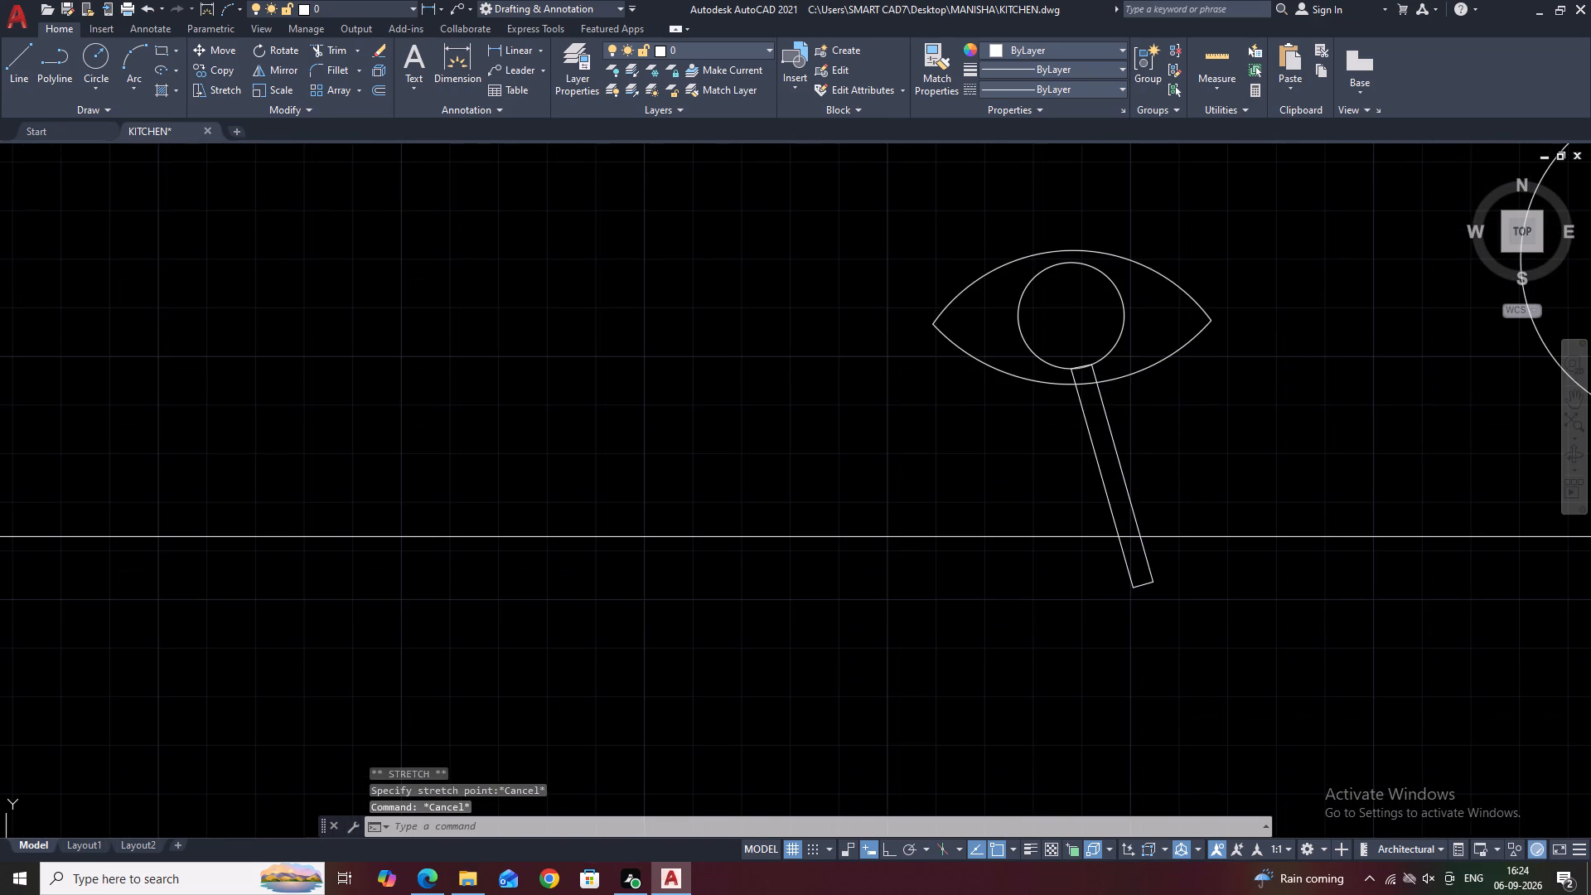
scroll(1124, 419, down, 3)
middle_drag(1244, 391, 1134, 382)
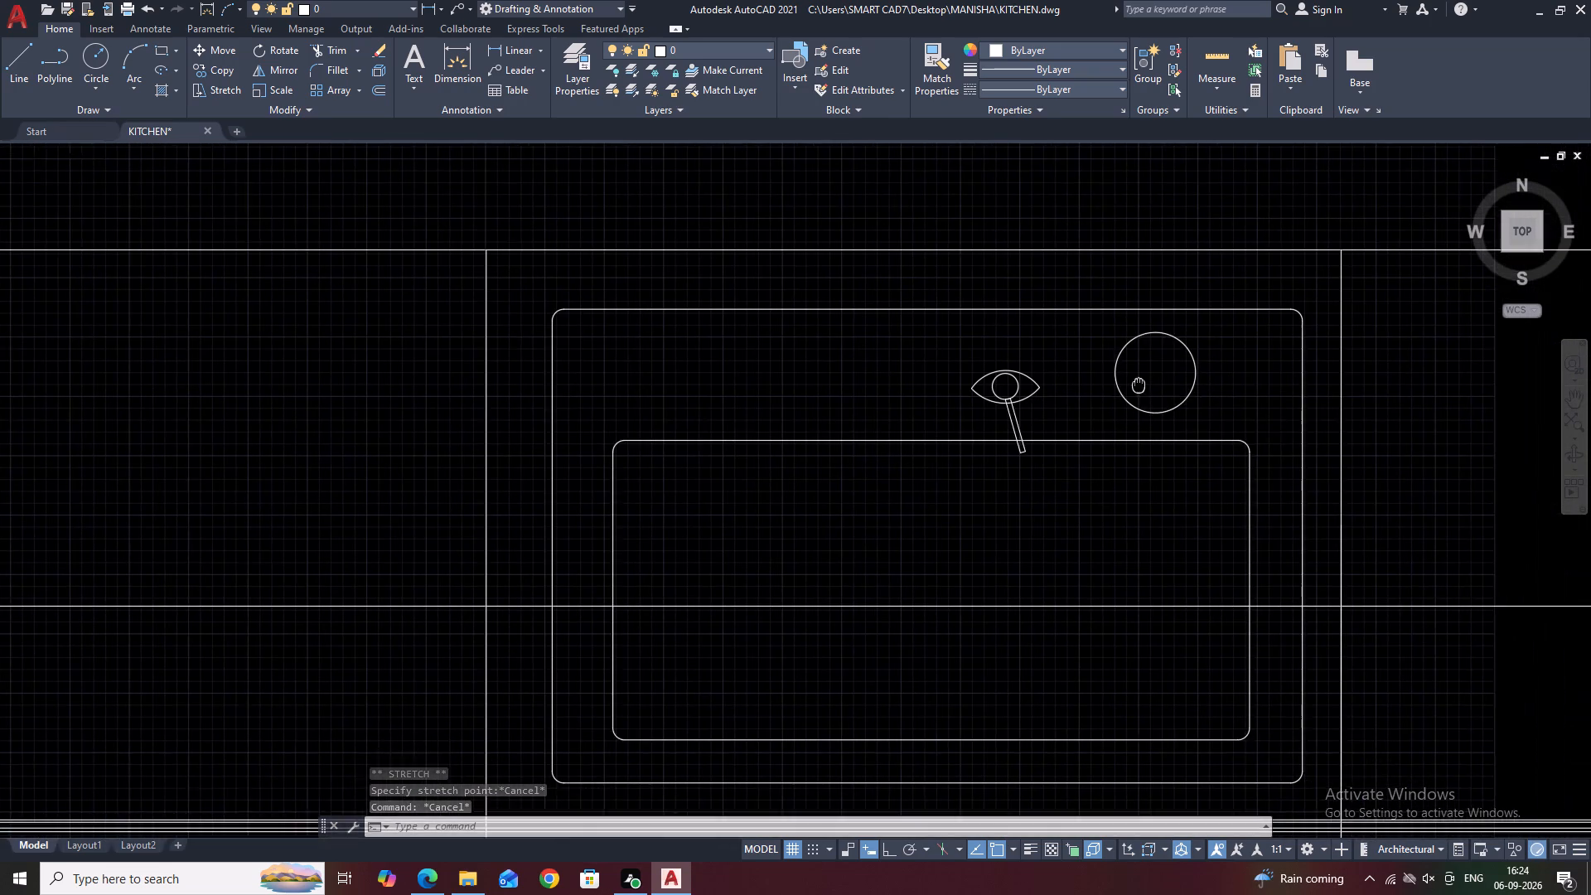
middle_drag(1134, 382, 1125, 380)
key(c)
key(space)
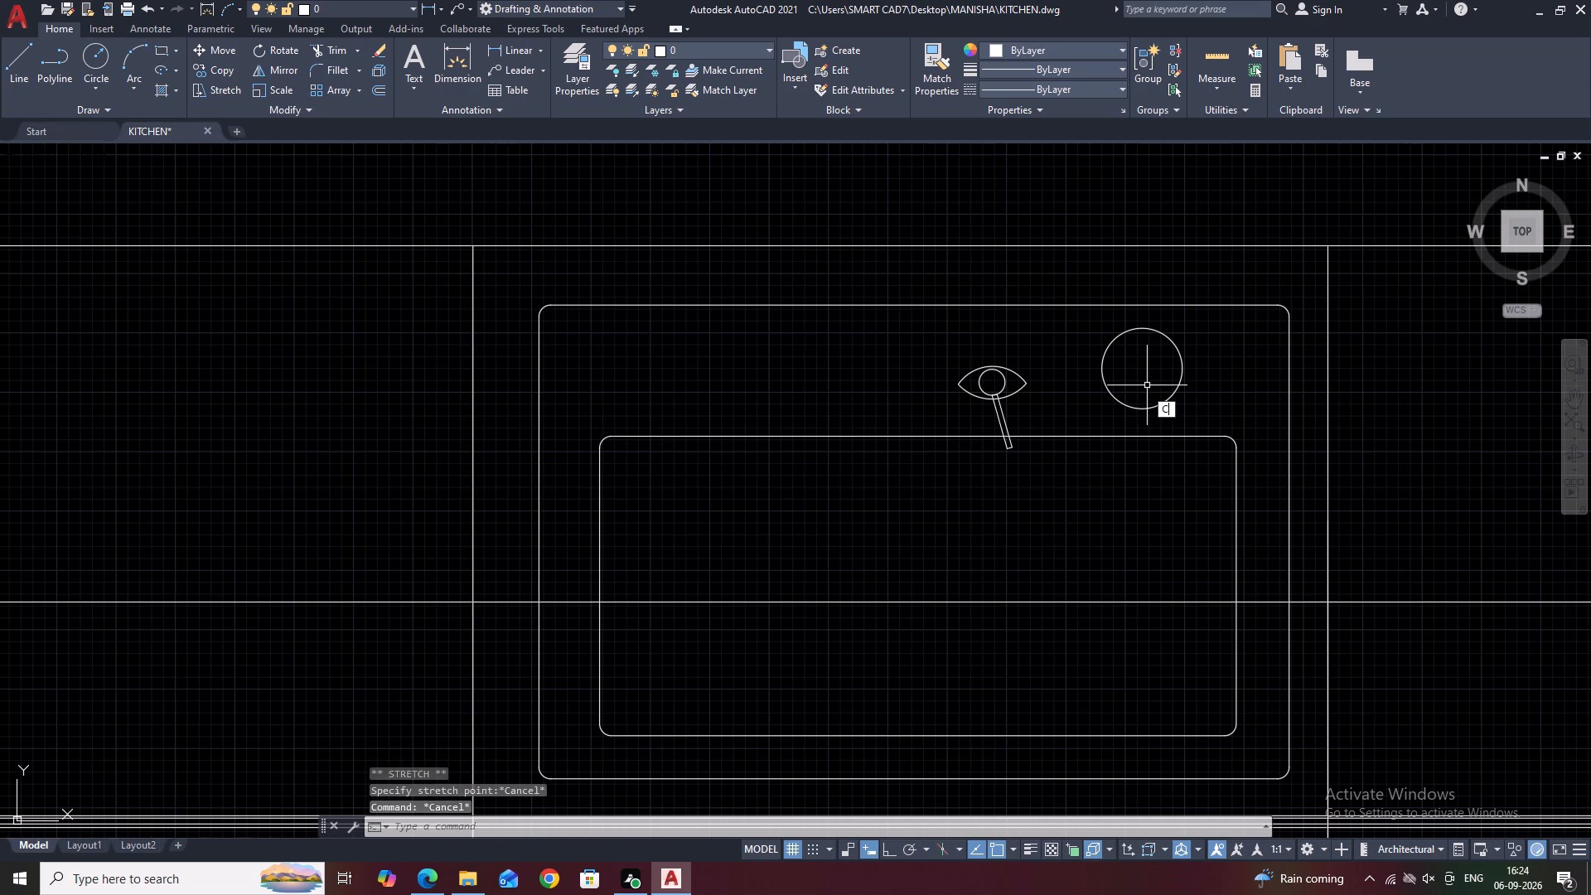
click(1045, 496)
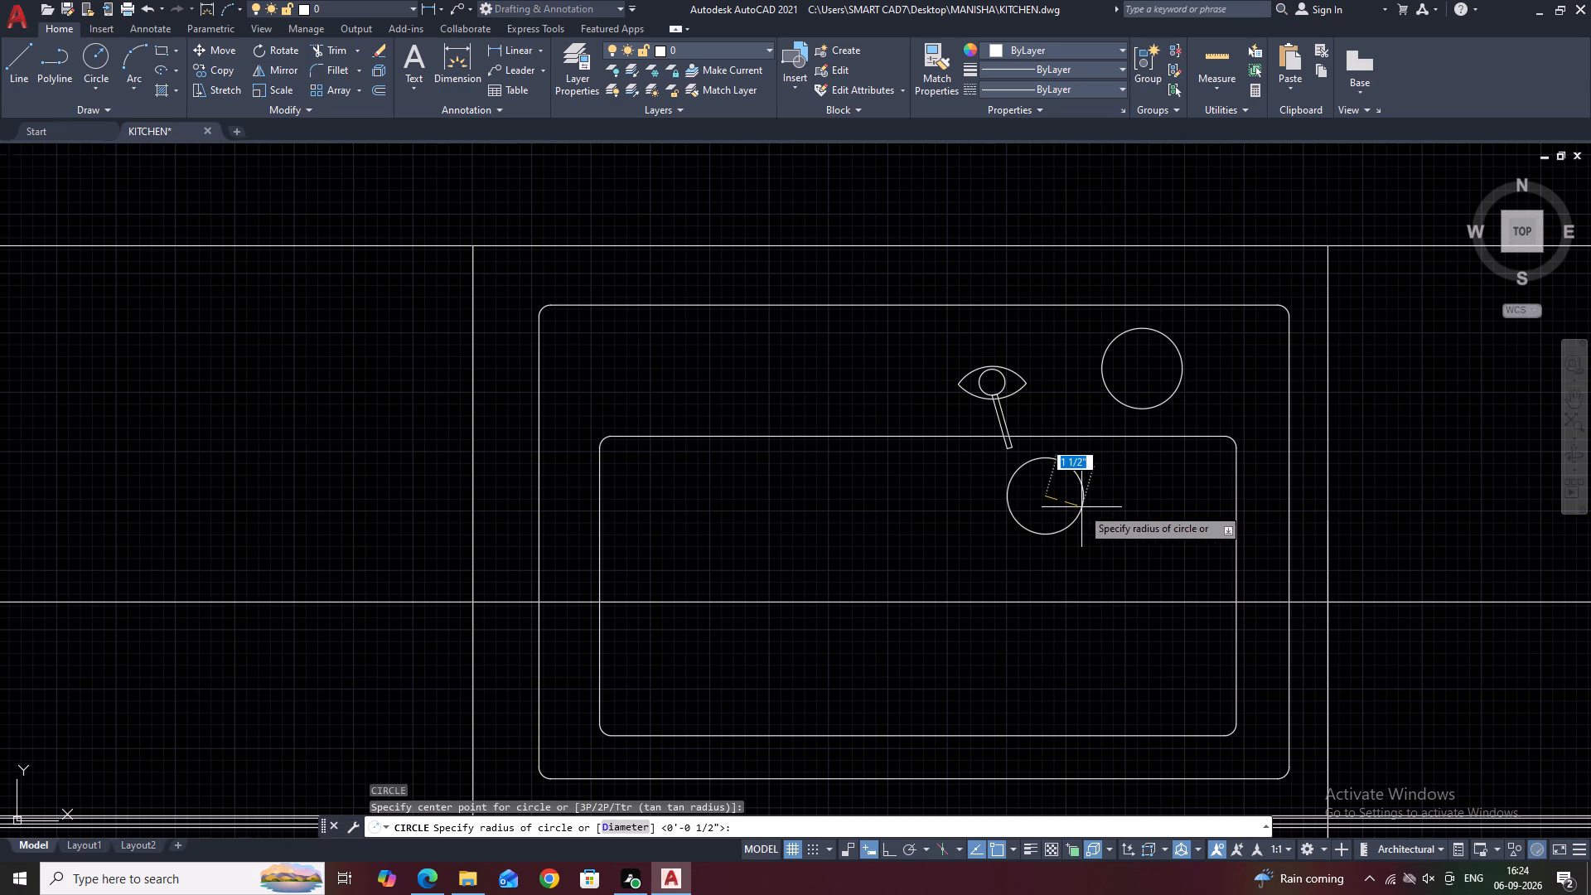
click(1081, 507)
Offset the long horizontal line crossing the counter sections 2" upward.
scroll(999, 450, down, 2)
middle_drag(1114, 492, 1113, 428)
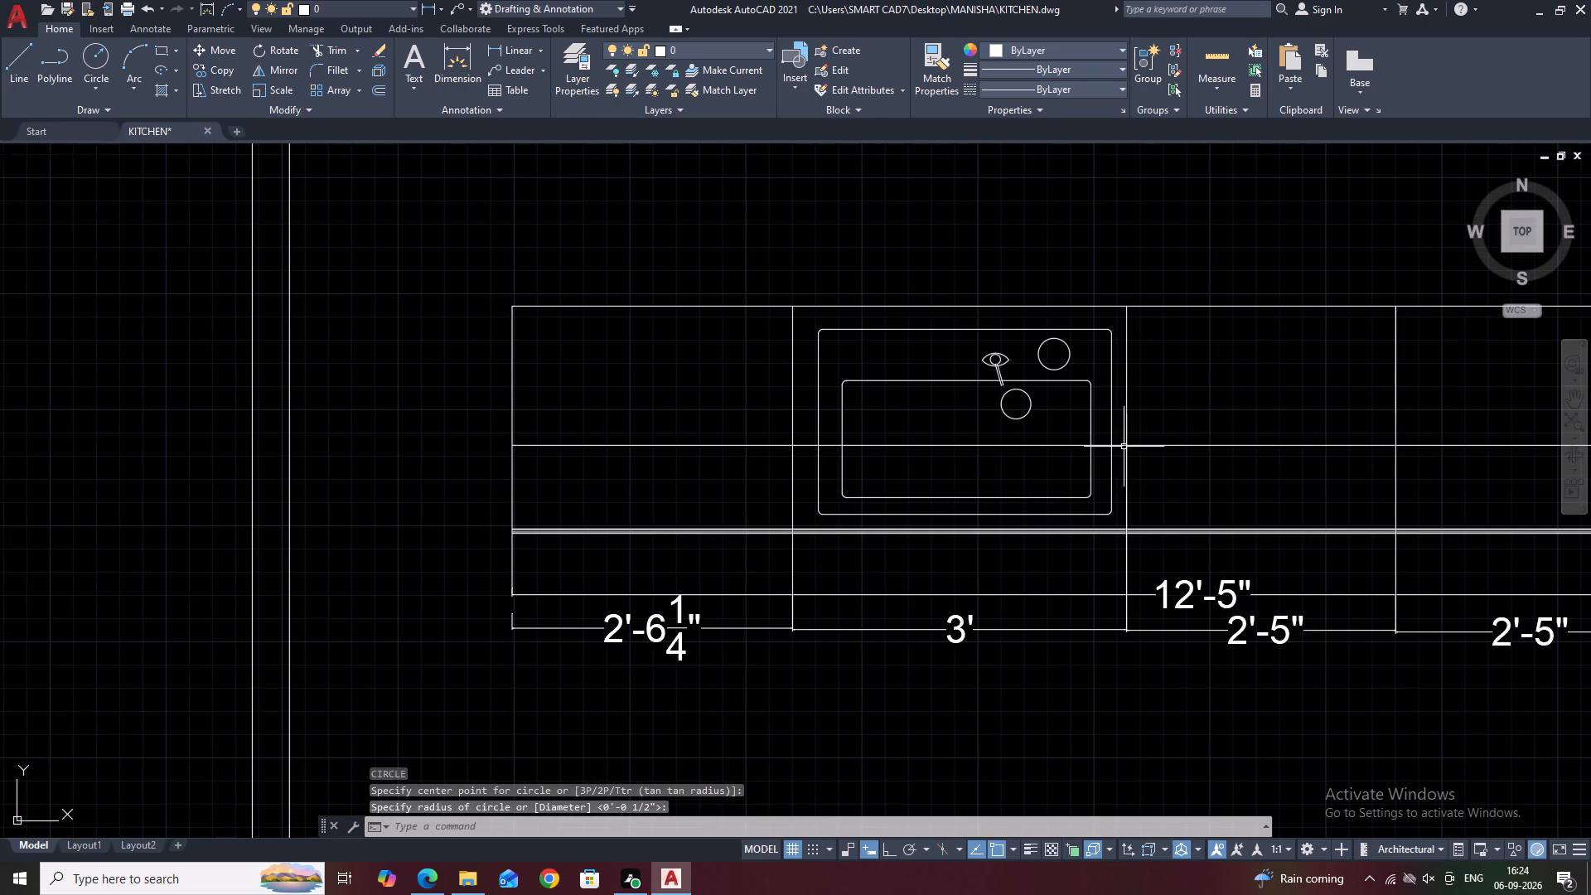
click(1184, 446)
middle_drag(1198, 360, 1085, 401)
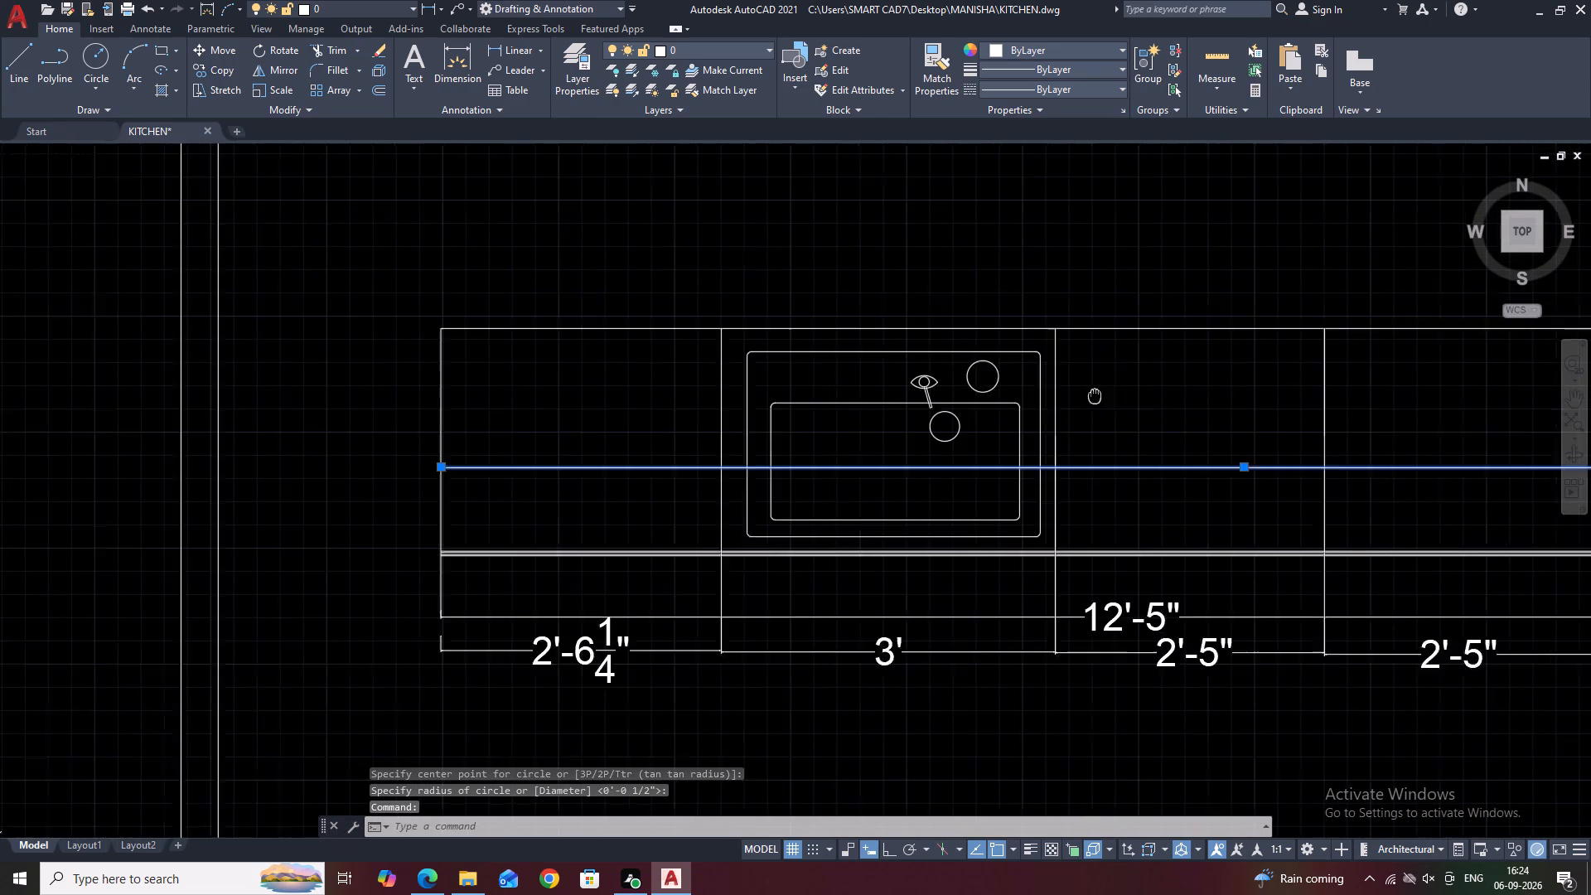
middle_drag(1085, 401, 1004, 436)
scroll(1030, 455, down, 2)
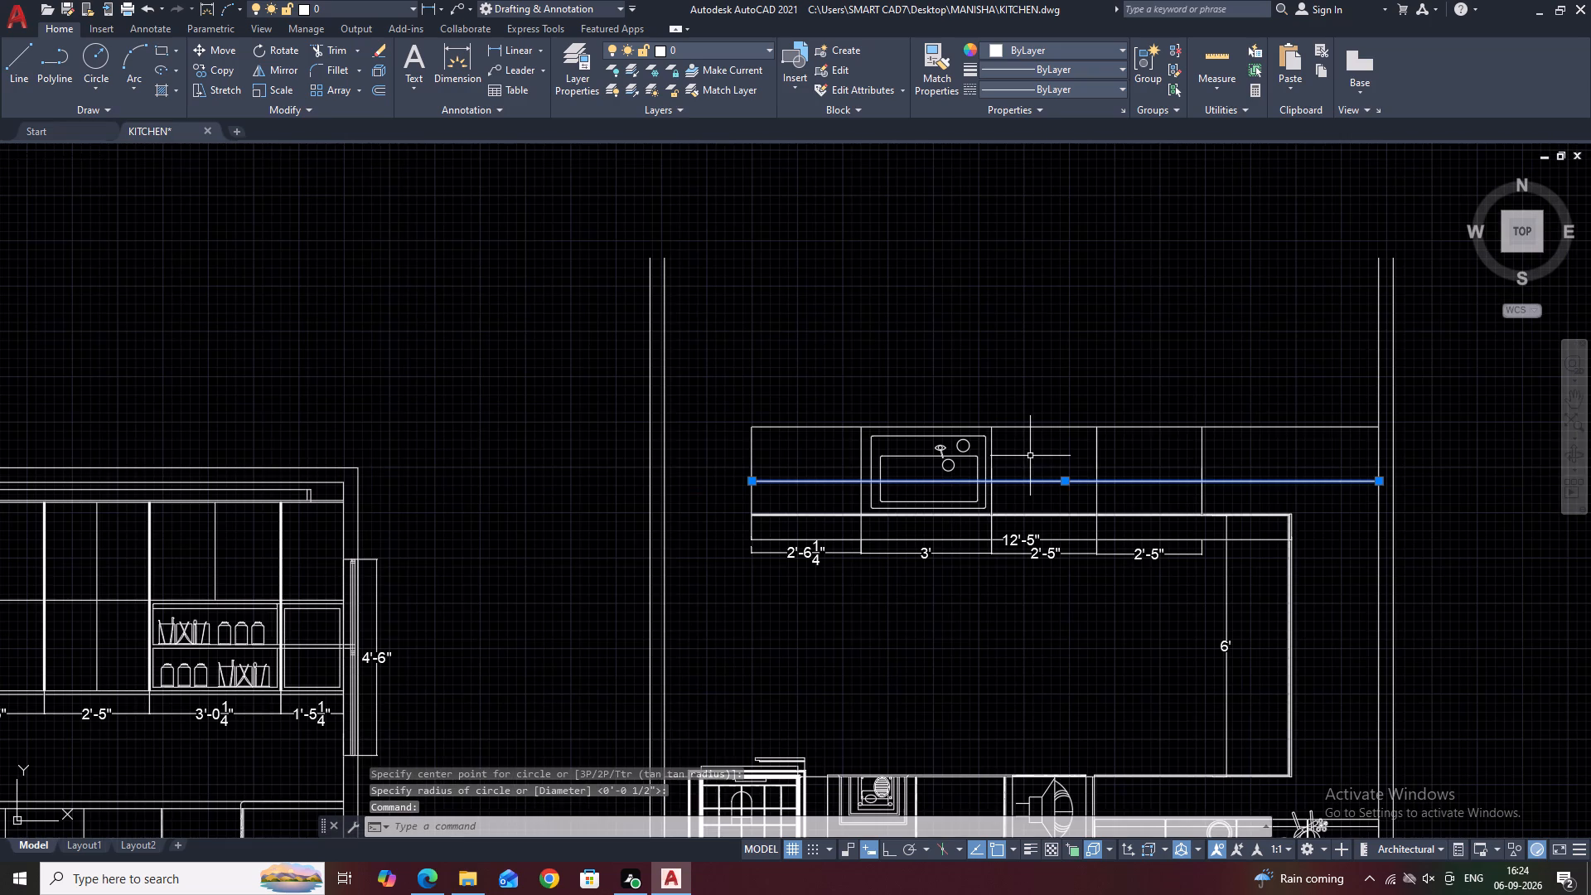
text(O)
key(space)
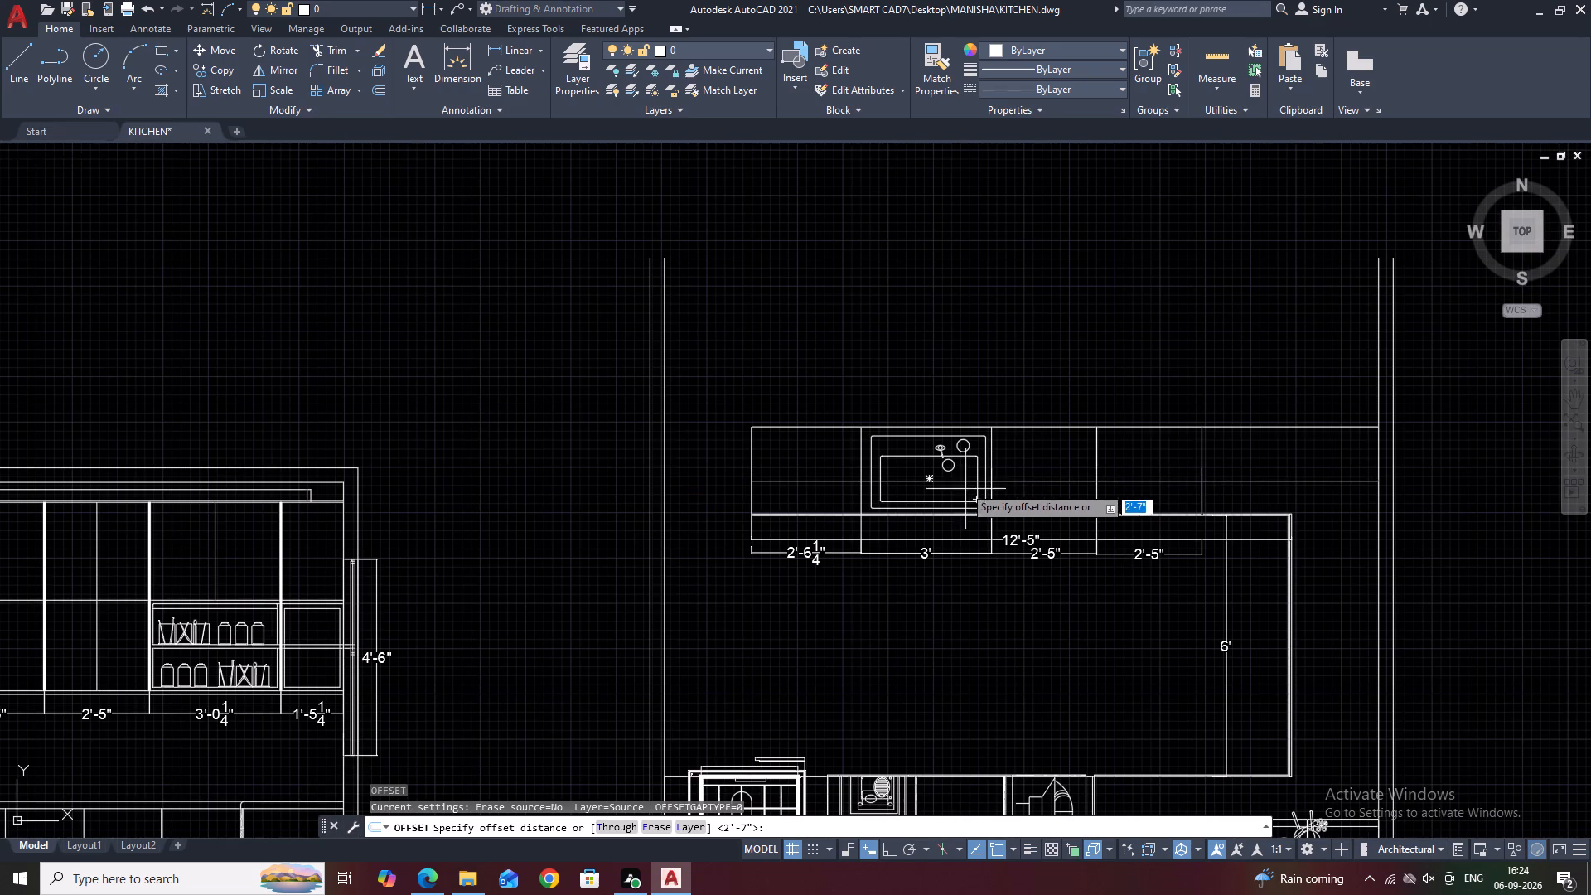
scroll(988, 483, up, 2)
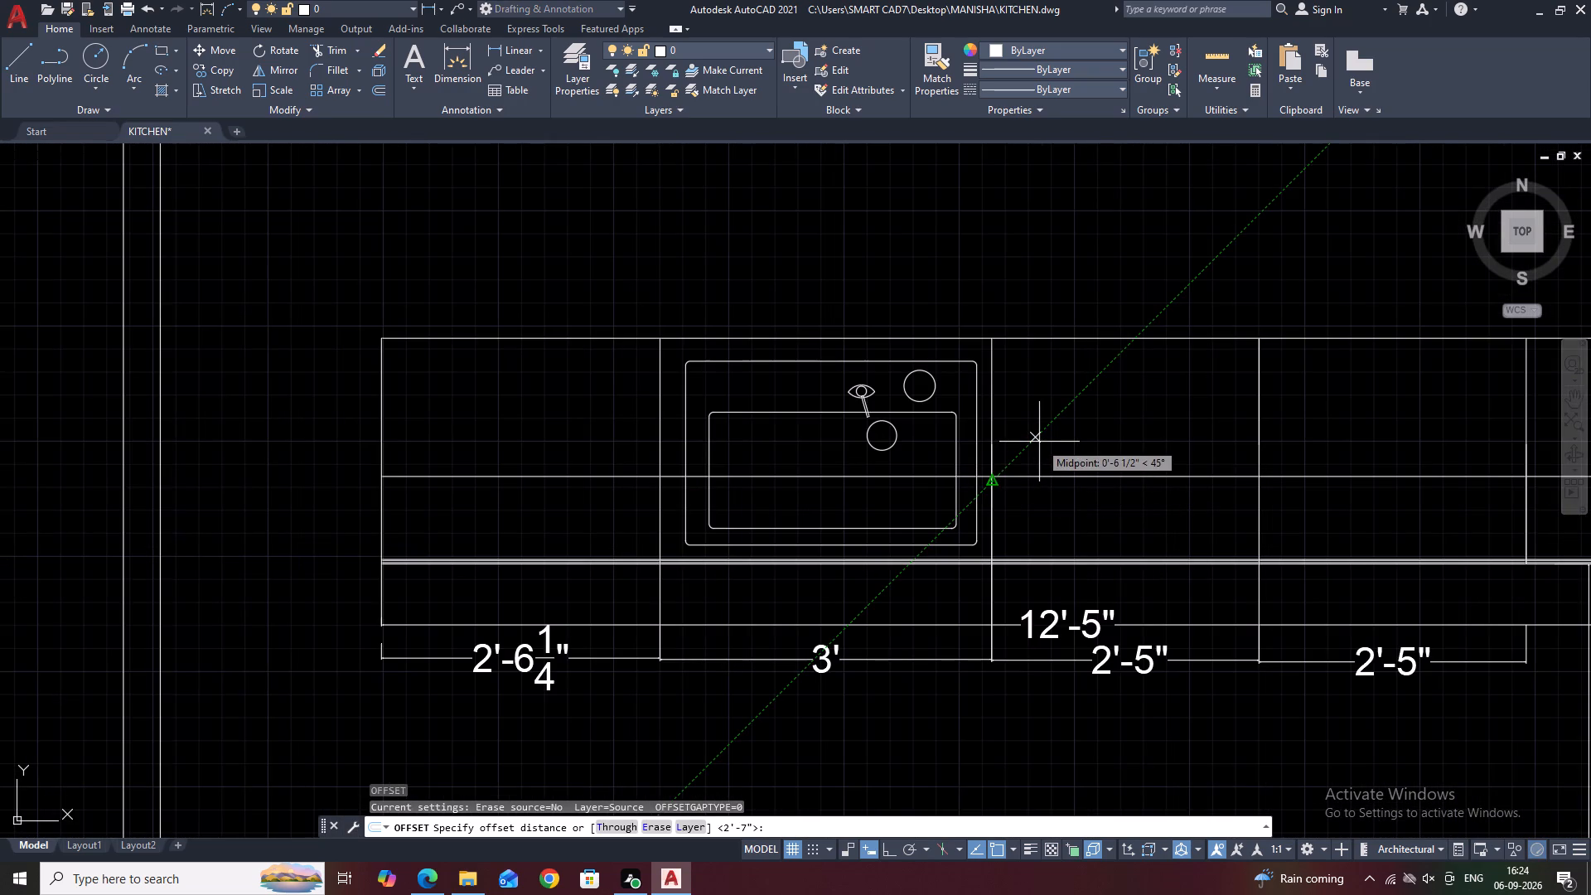
key(2)
key(space)
click(1050, 429)
key(Escape)
Draw a vertical line at the middle of the 2'-6 1/4" section from the lower of the two horizontal lines to the counter's top edge.
middle_drag(951, 461, 965, 460)
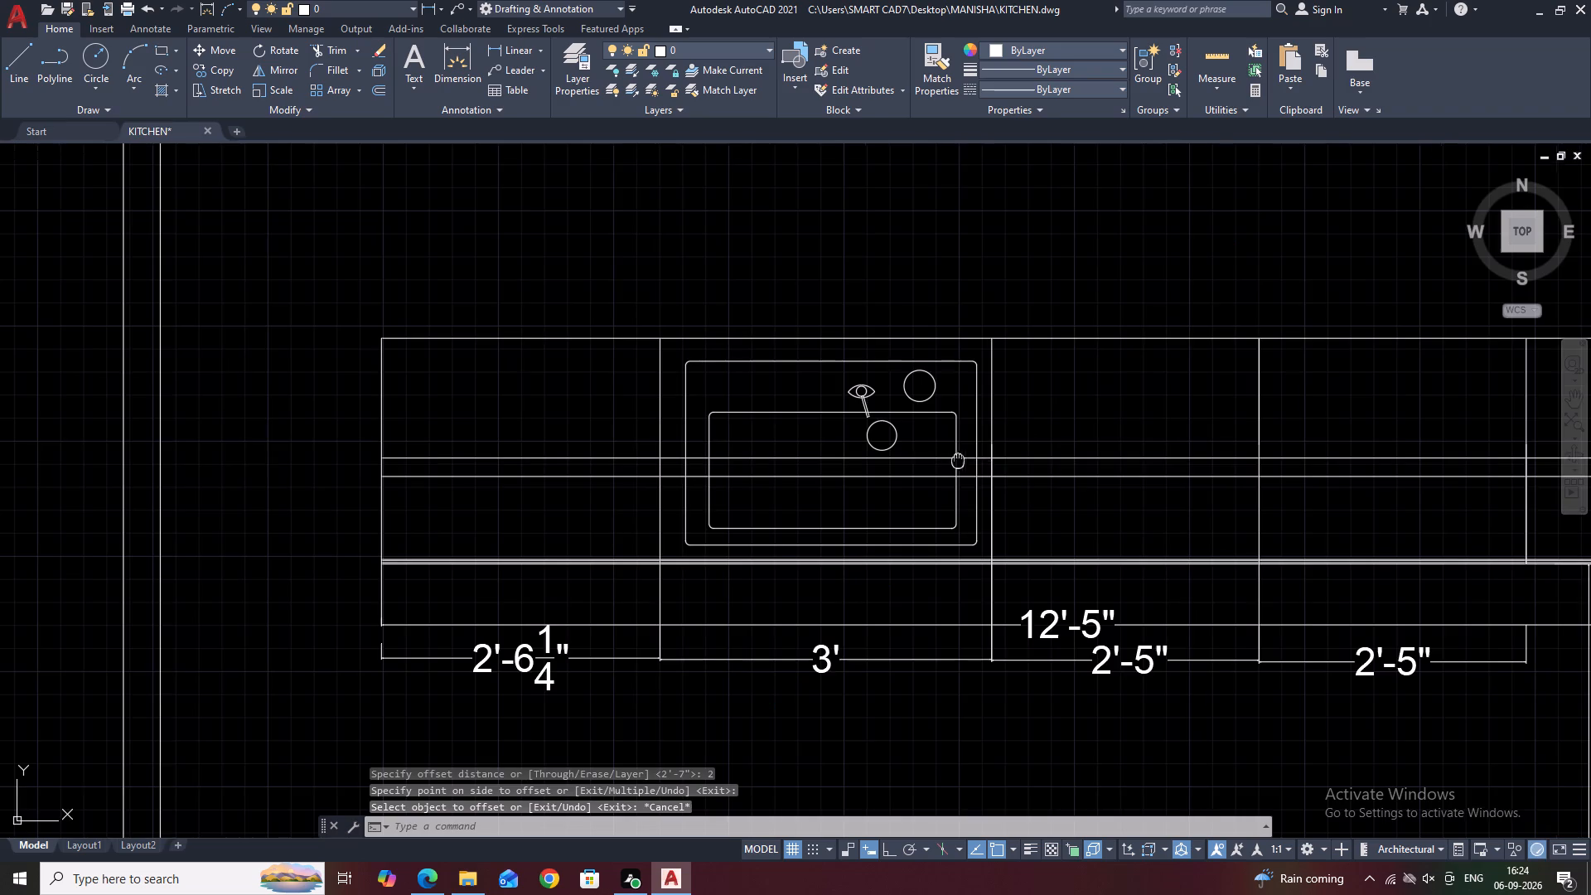
middle_drag(965, 460, 1066, 440)
middle_drag(583, 387, 626, 392)
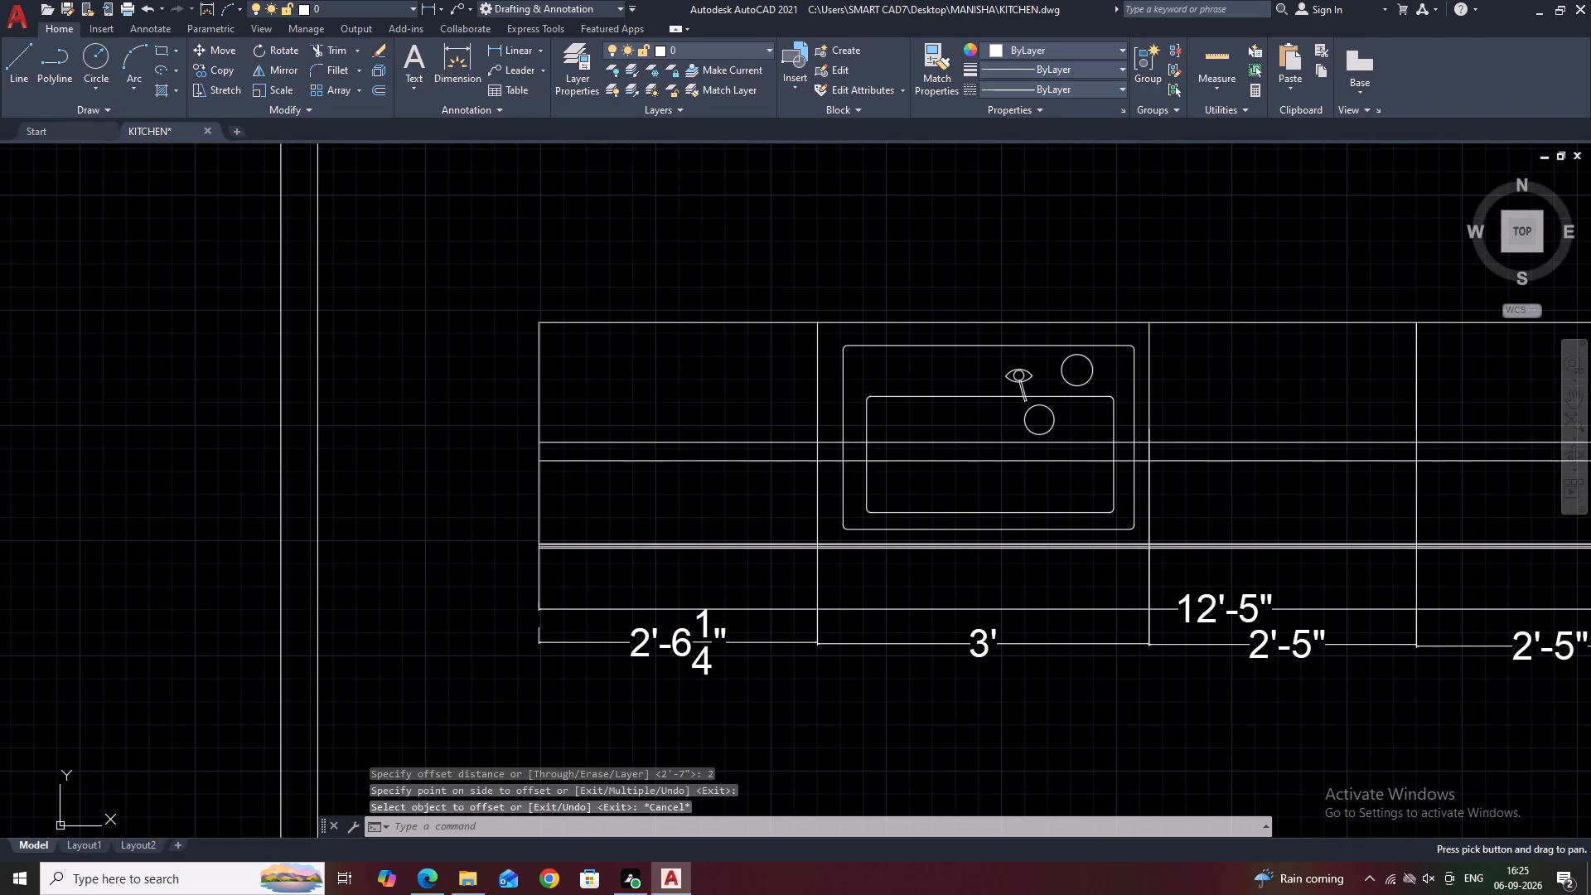
text(L)
key(space)
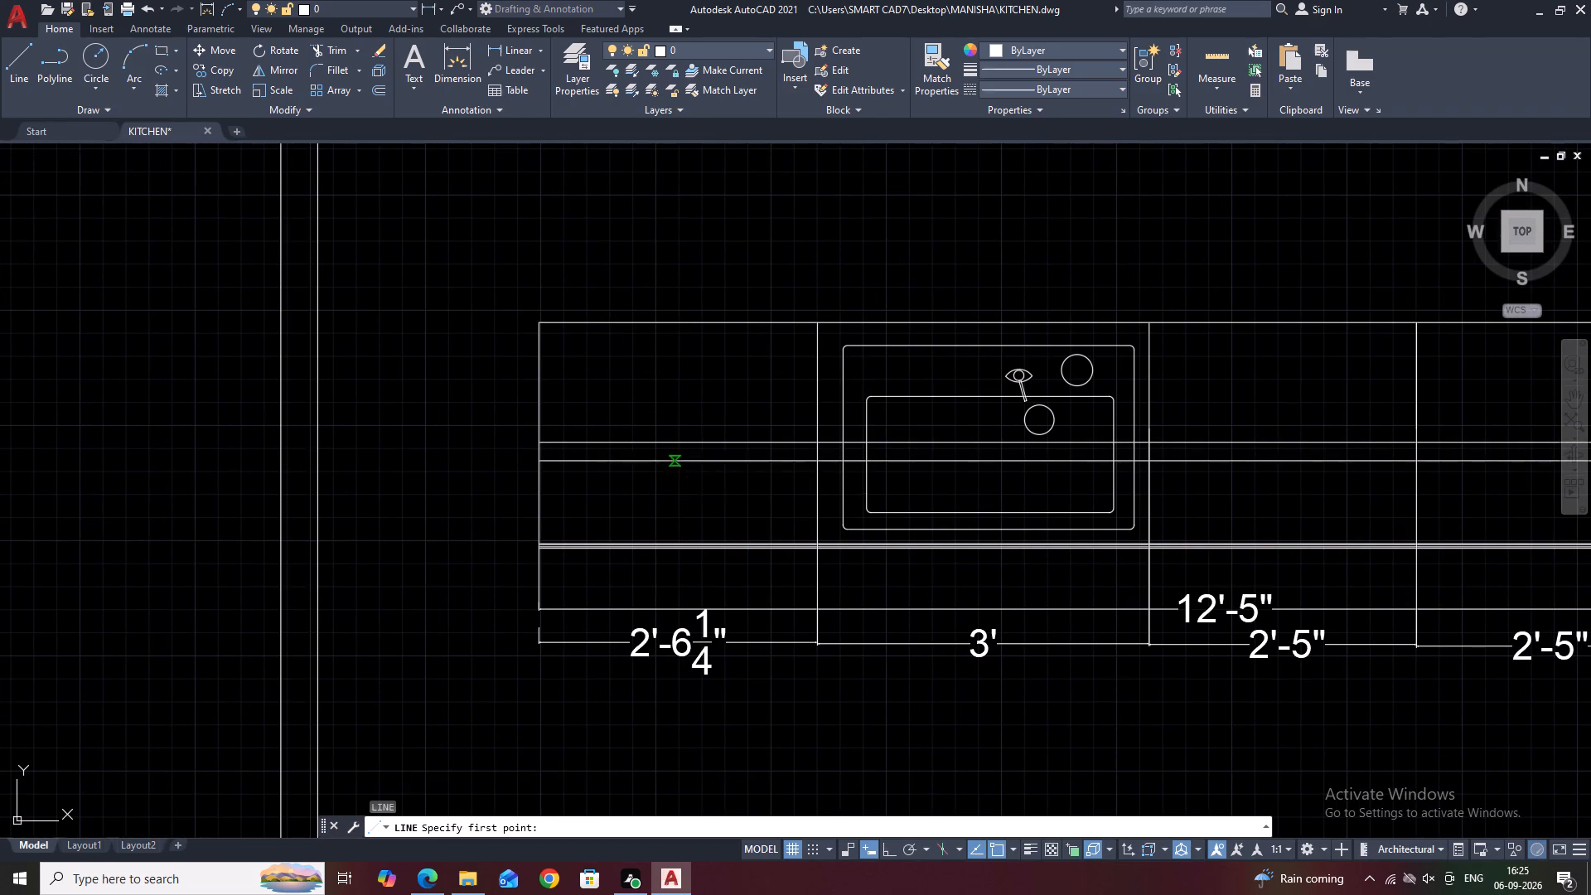
click(675, 462)
click(675, 323)
key(Escape)
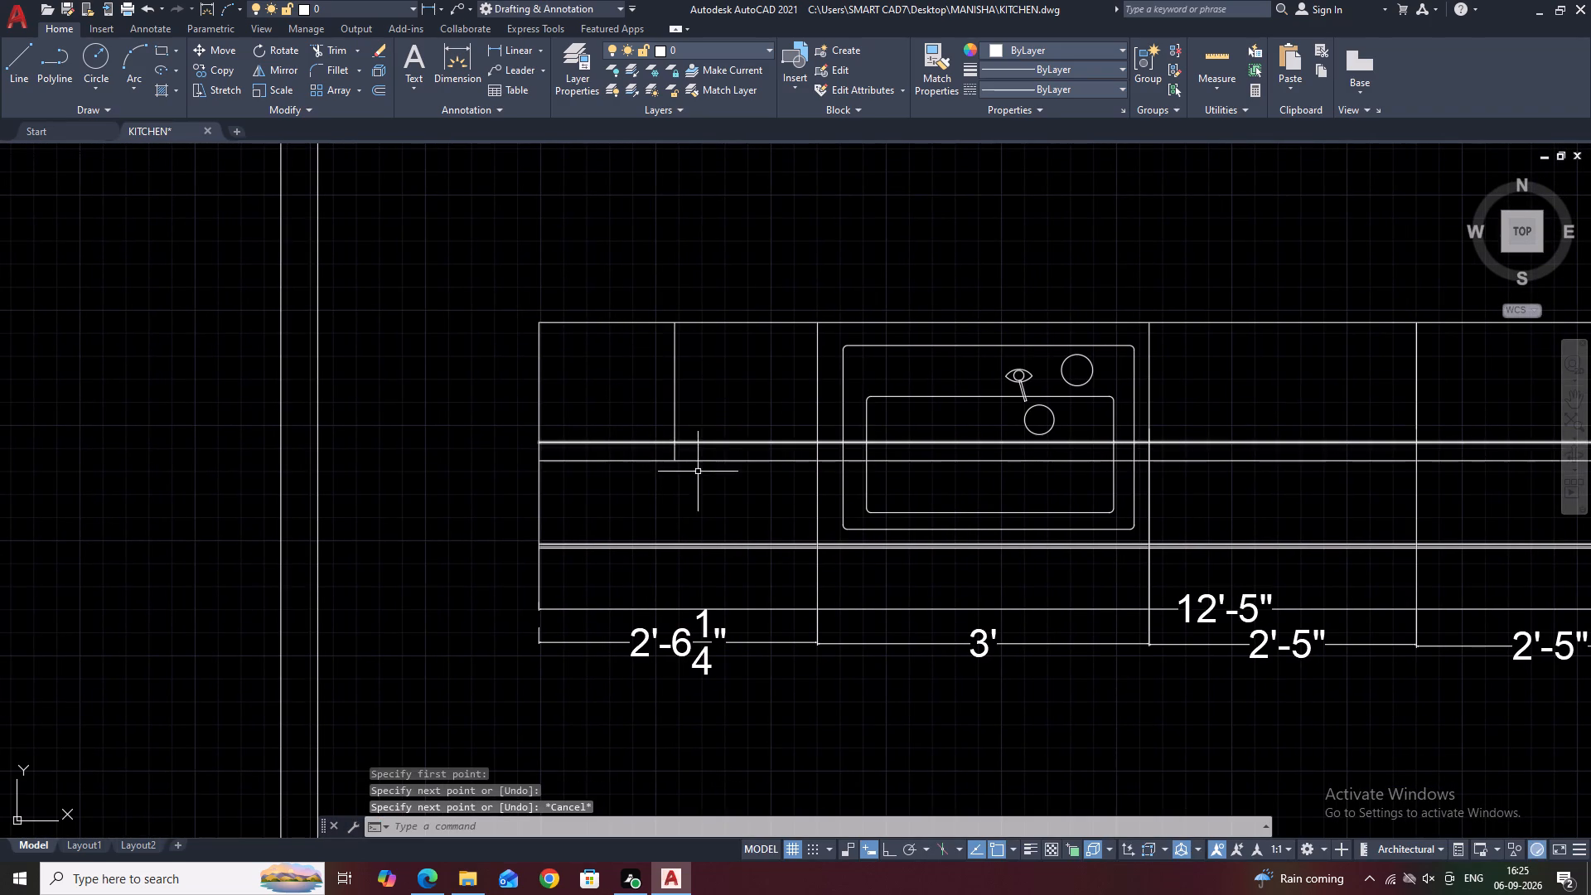
Draw a vertical line at the middle of the 2'-5" section beside the sink, from the upper offset line to the counter's top edge.
middle_drag(758, 406, 720, 402)
scroll(752, 427, down, 1)
middle_drag(1125, 429, 742, 411)
middle_drag(1026, 410, 978, 423)
middle_drag(1000, 461, 955, 443)
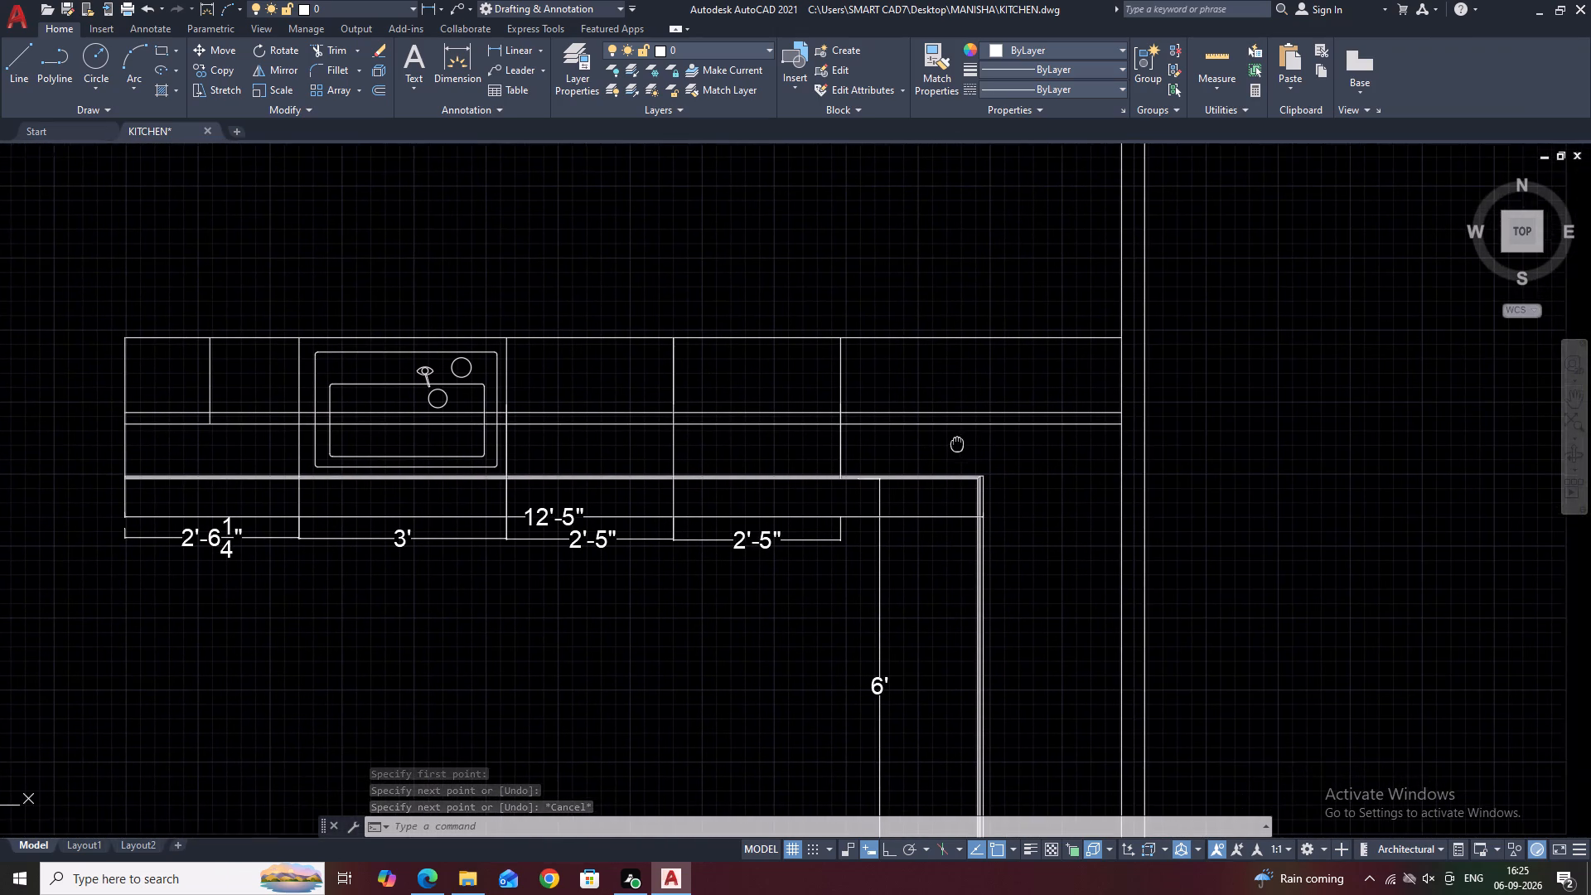
middle_drag(955, 443, 954, 443)
middle_drag(776, 481, 892, 480)
middle_drag(743, 408, 782, 456)
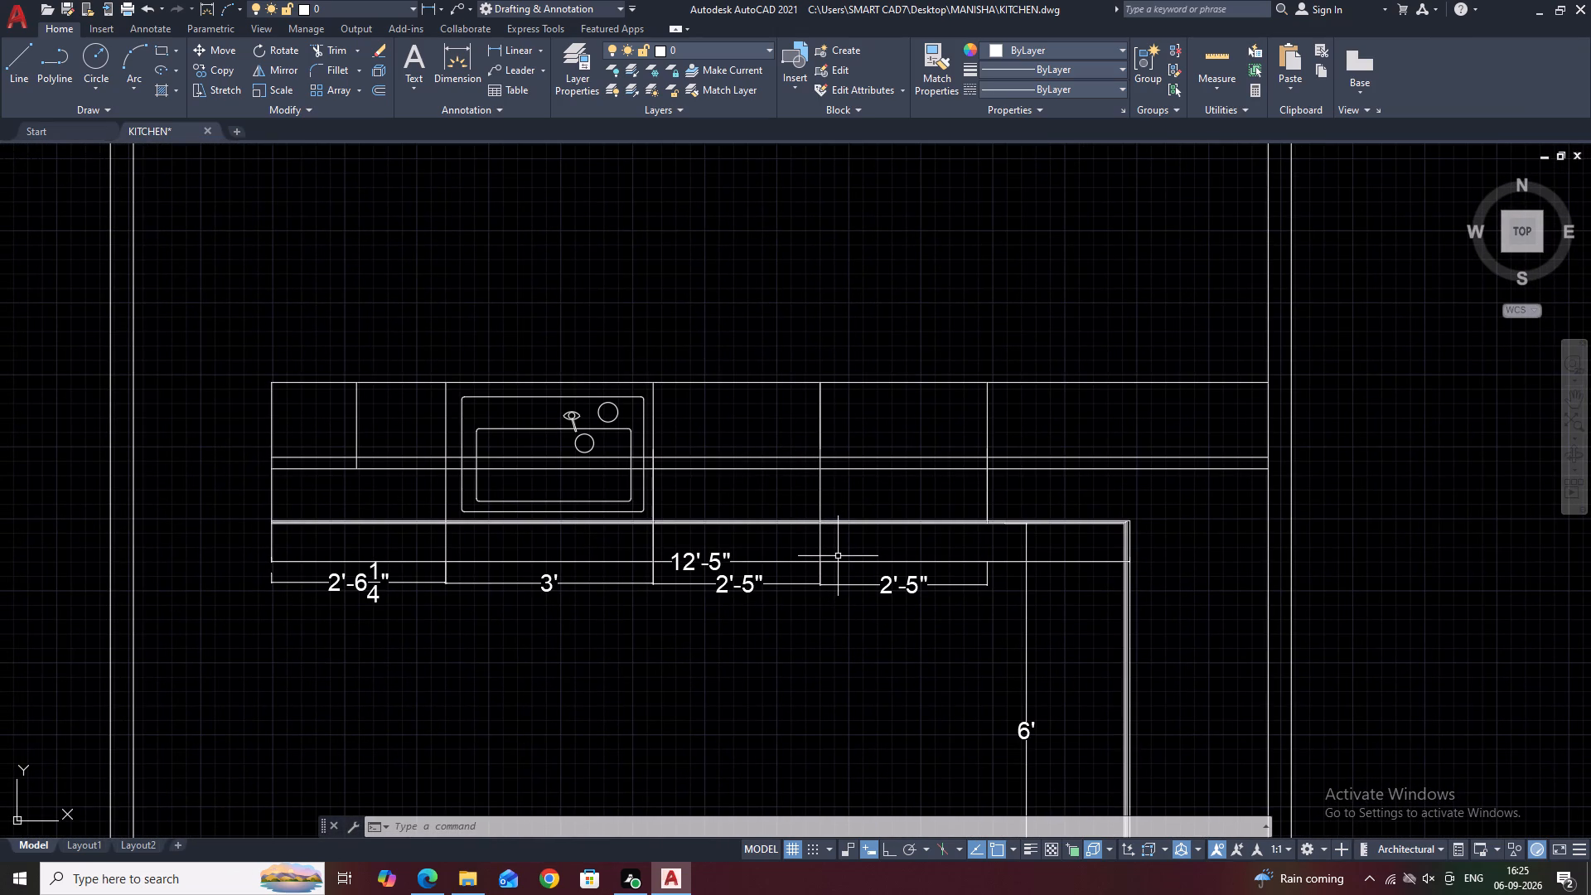
key(l)
key(space)
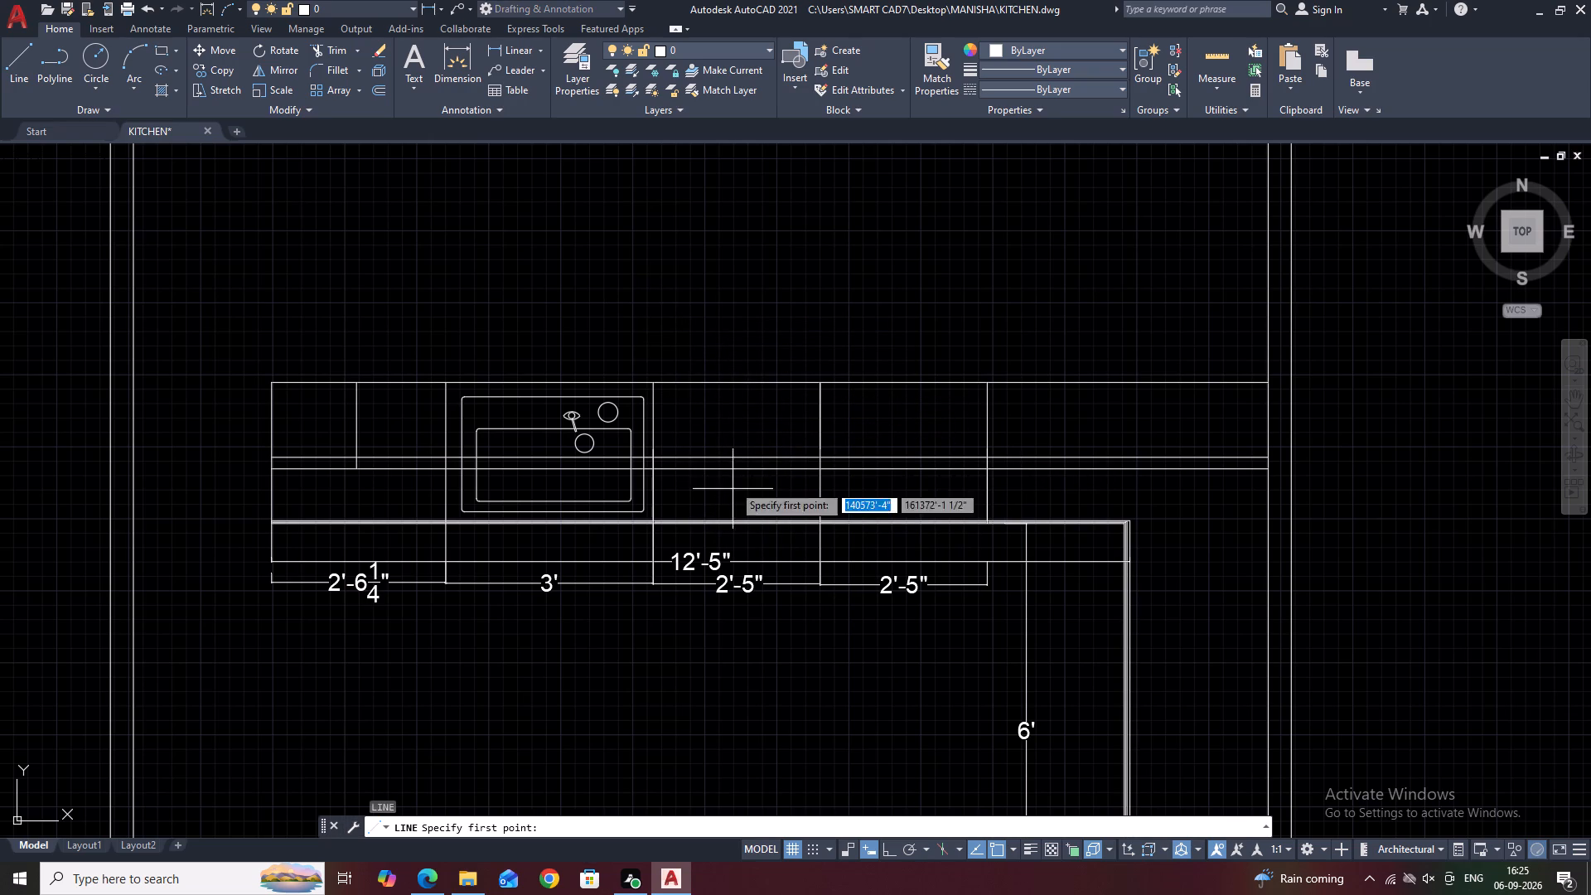
click(735, 454)
click(737, 381)
key(Escape)
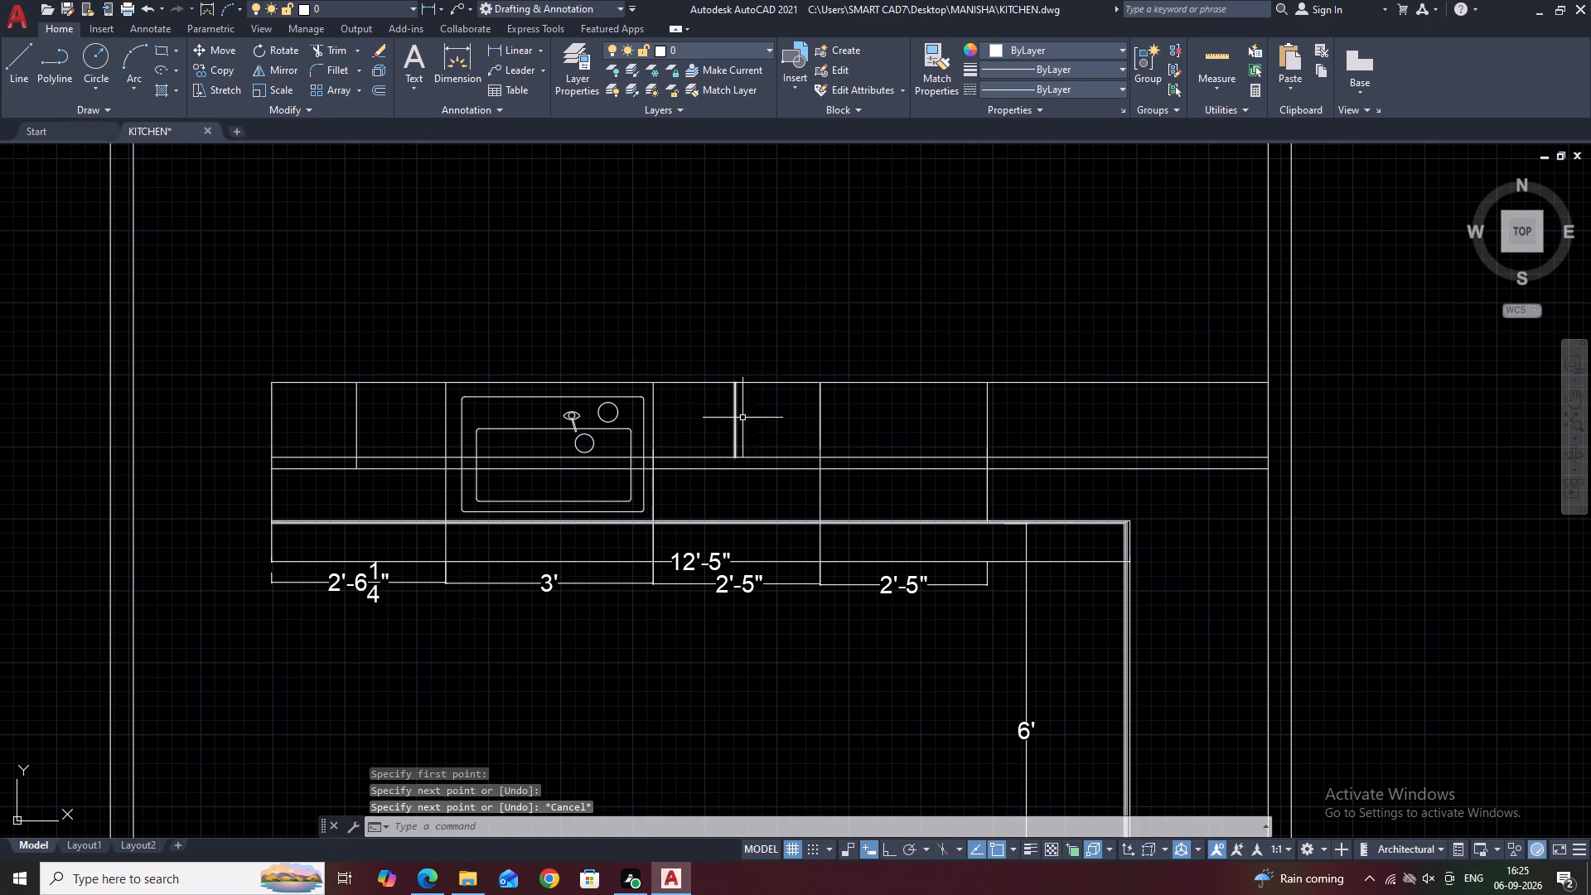
Draw a vertical line at the middle of the second 2'-5" section from the upper offset line to the counter's top edge.
key(space)
click(904, 457)
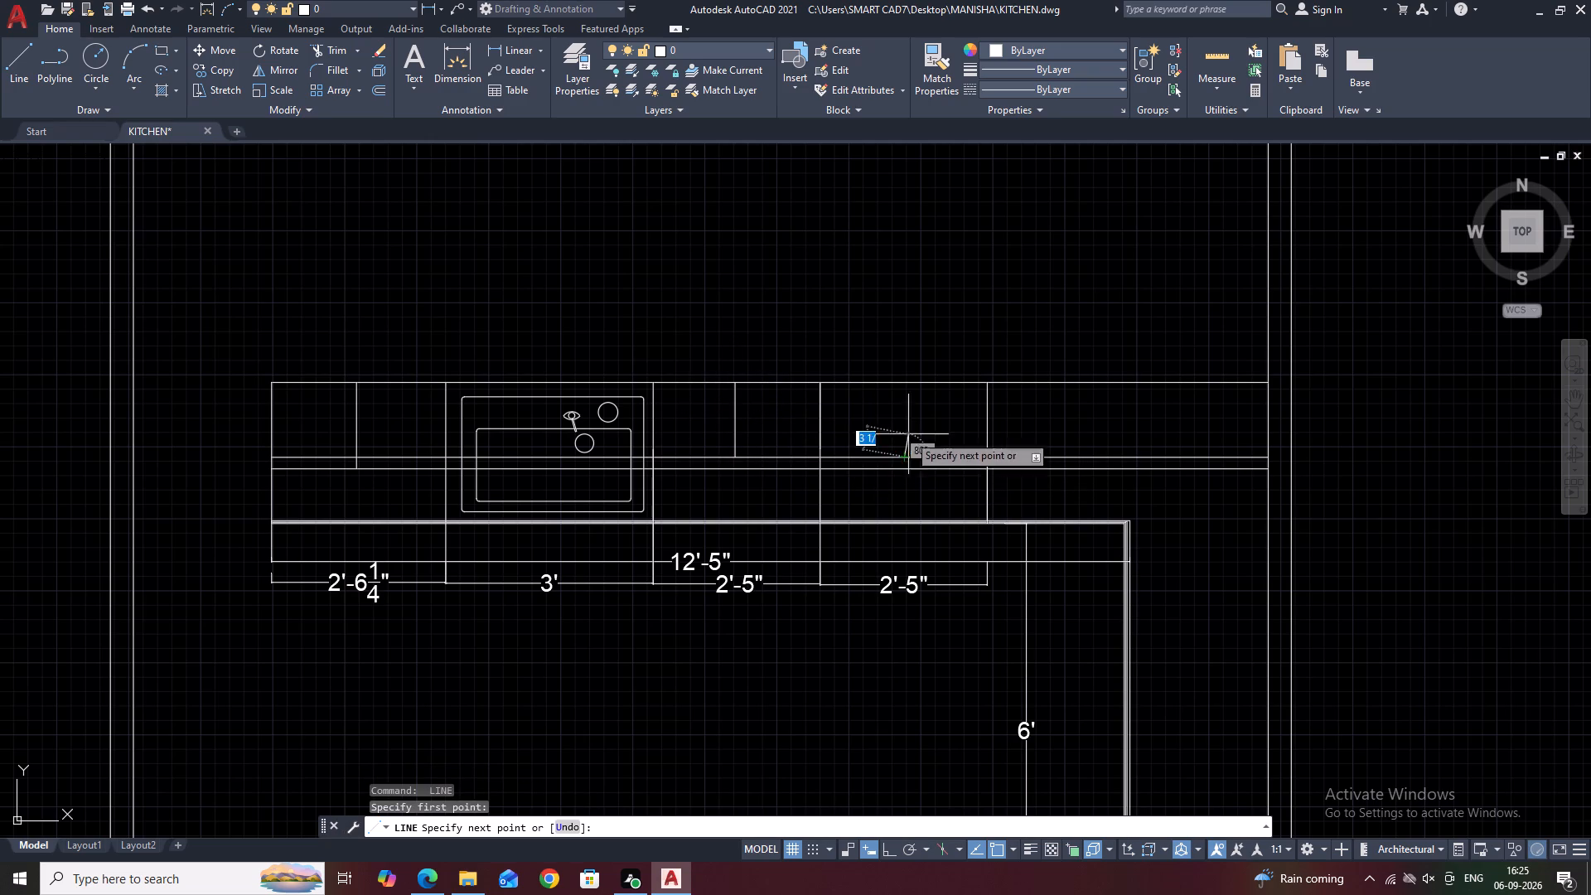
click(902, 384)
key(Escape)
With Ortho on, draw a horizontal line about 2'-6" long just below the counter's top edge, from the first 2'-5" section into the second.
middle_drag(744, 351, 826, 380)
text(L)
key(space)
scroll(766, 436, up, 1)
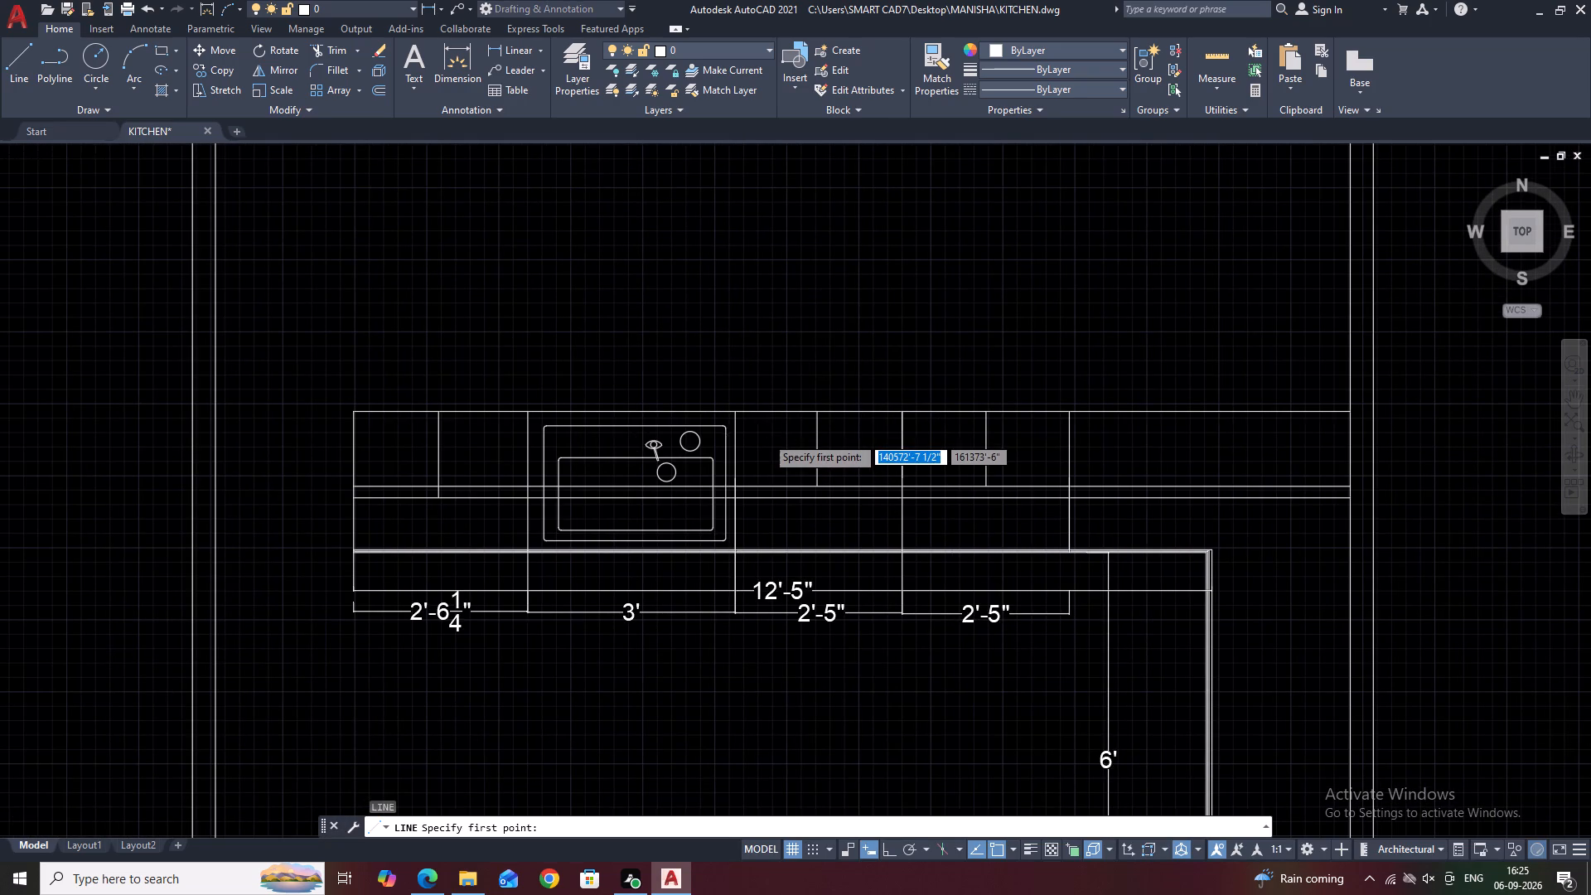
scroll(766, 412, up, 2)
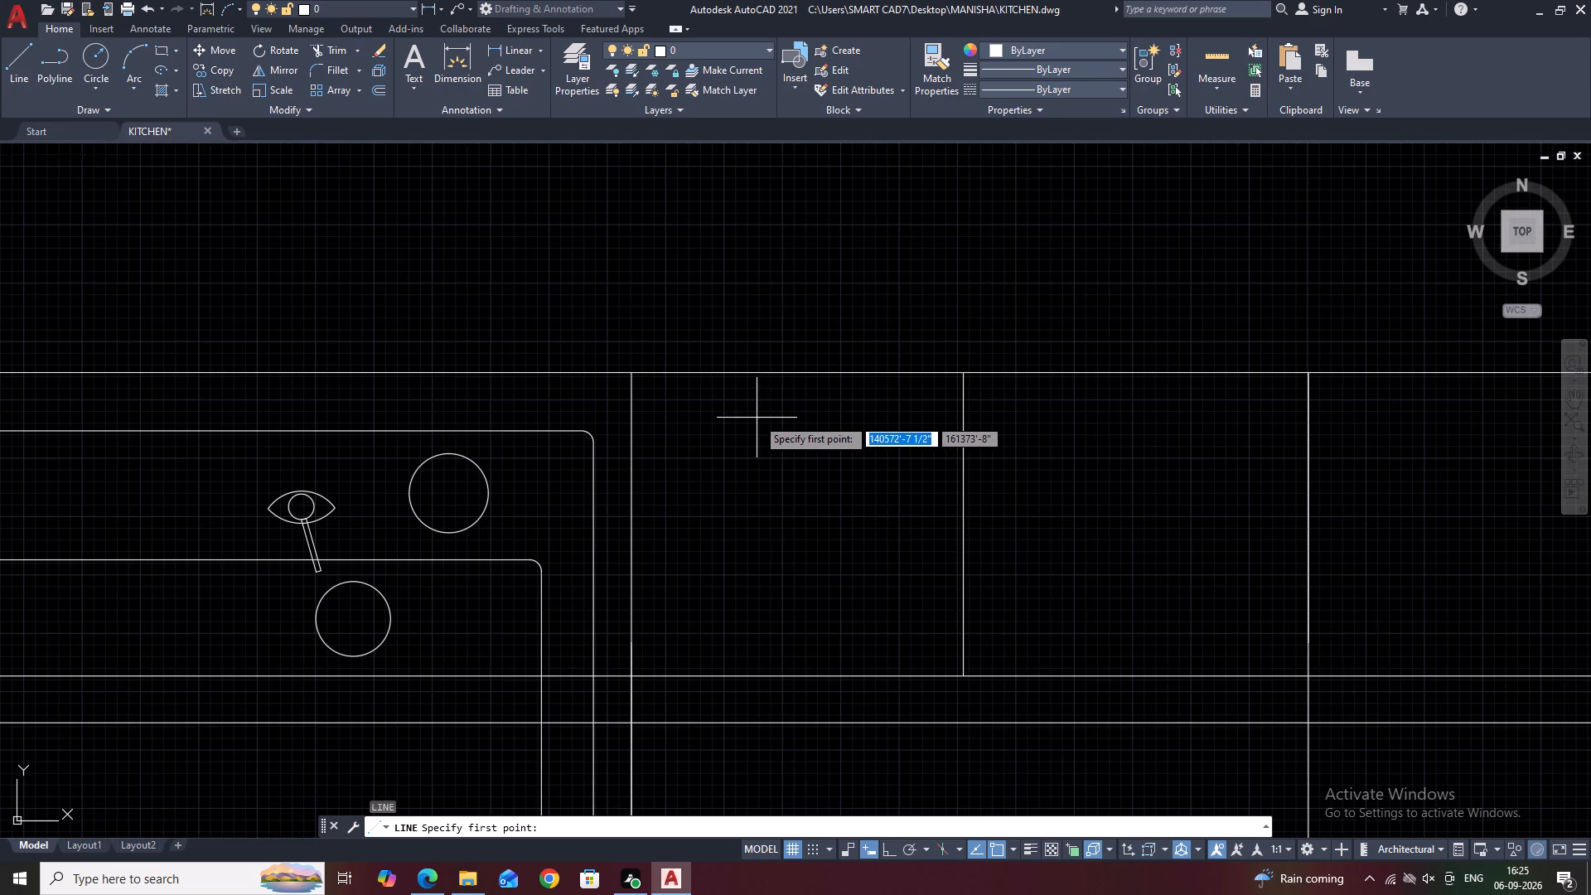
click(721, 389)
scroll(876, 411, down, 1)
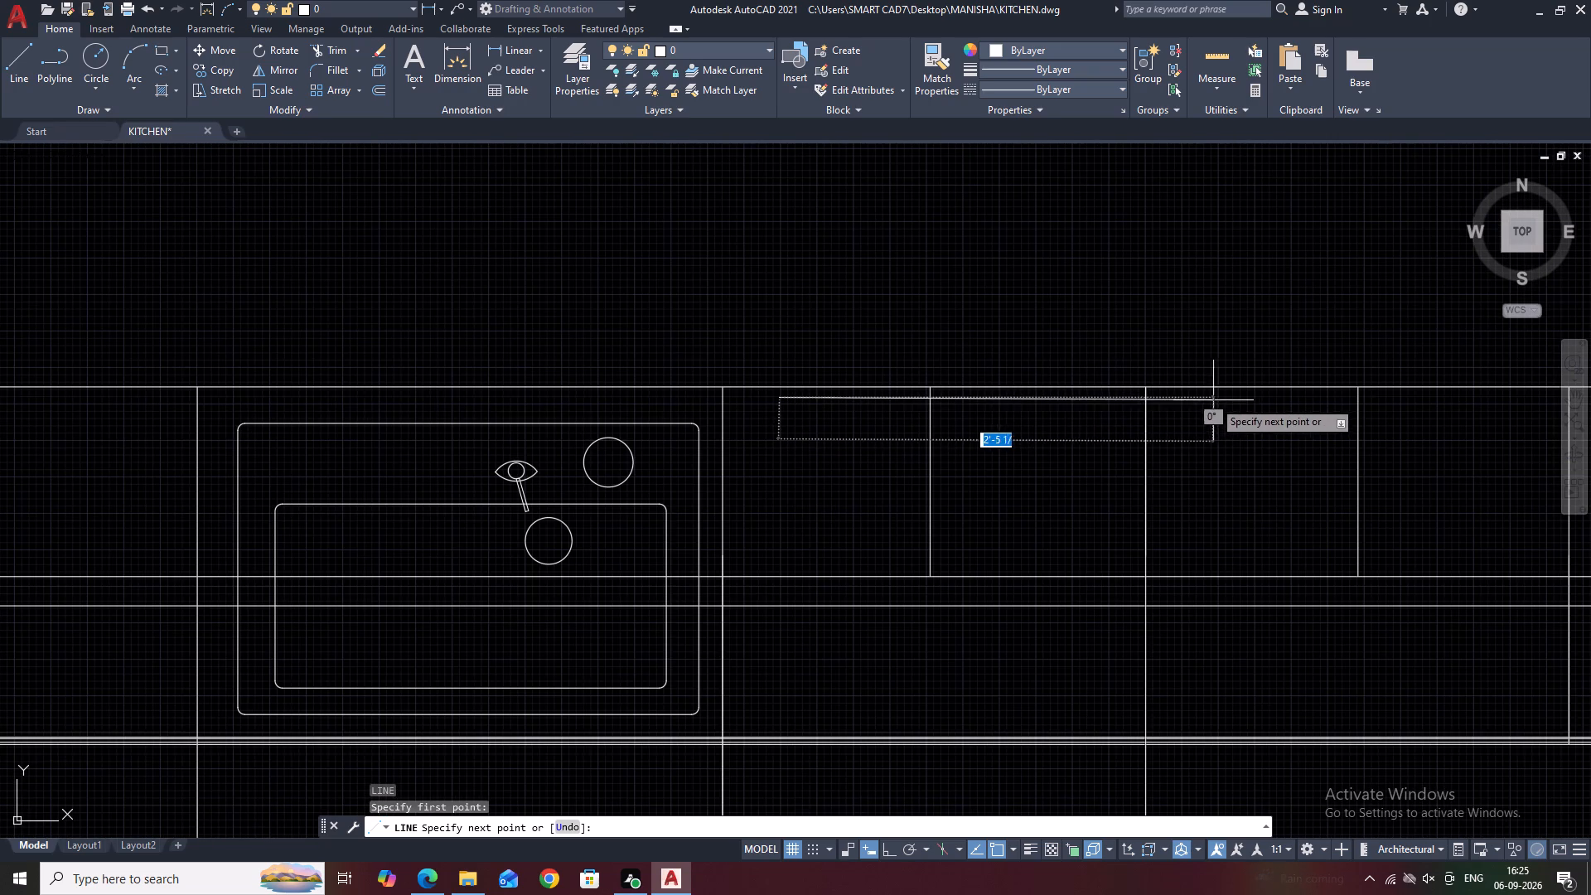
key(F8)
click(1217, 399)
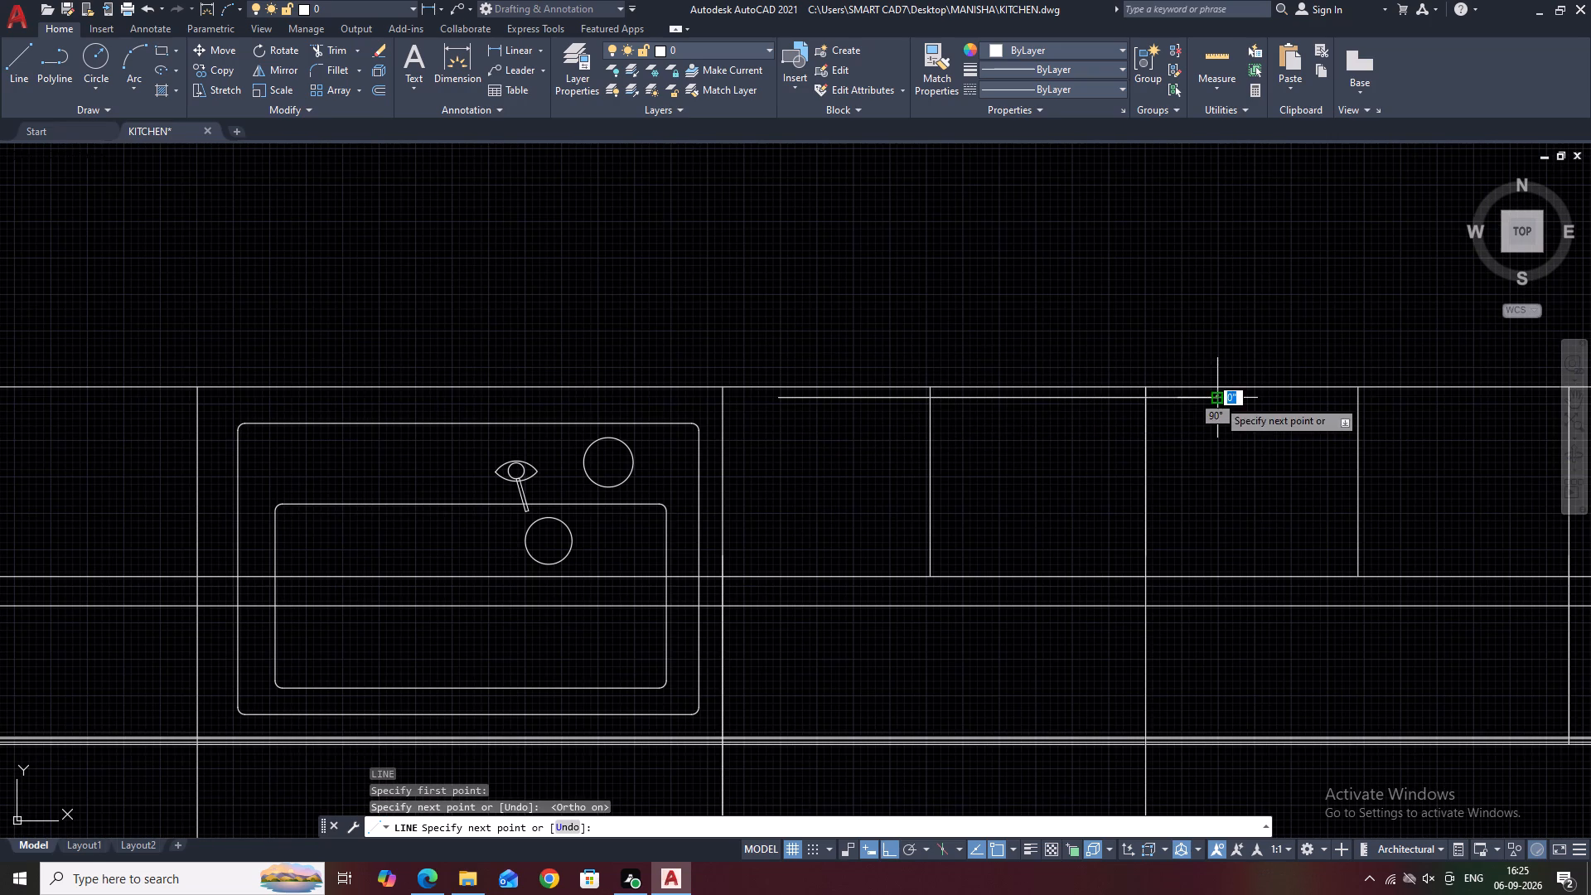
key(space)
Offset the short horizontal line below the counter's top edge upward by 2".
click(964, 399)
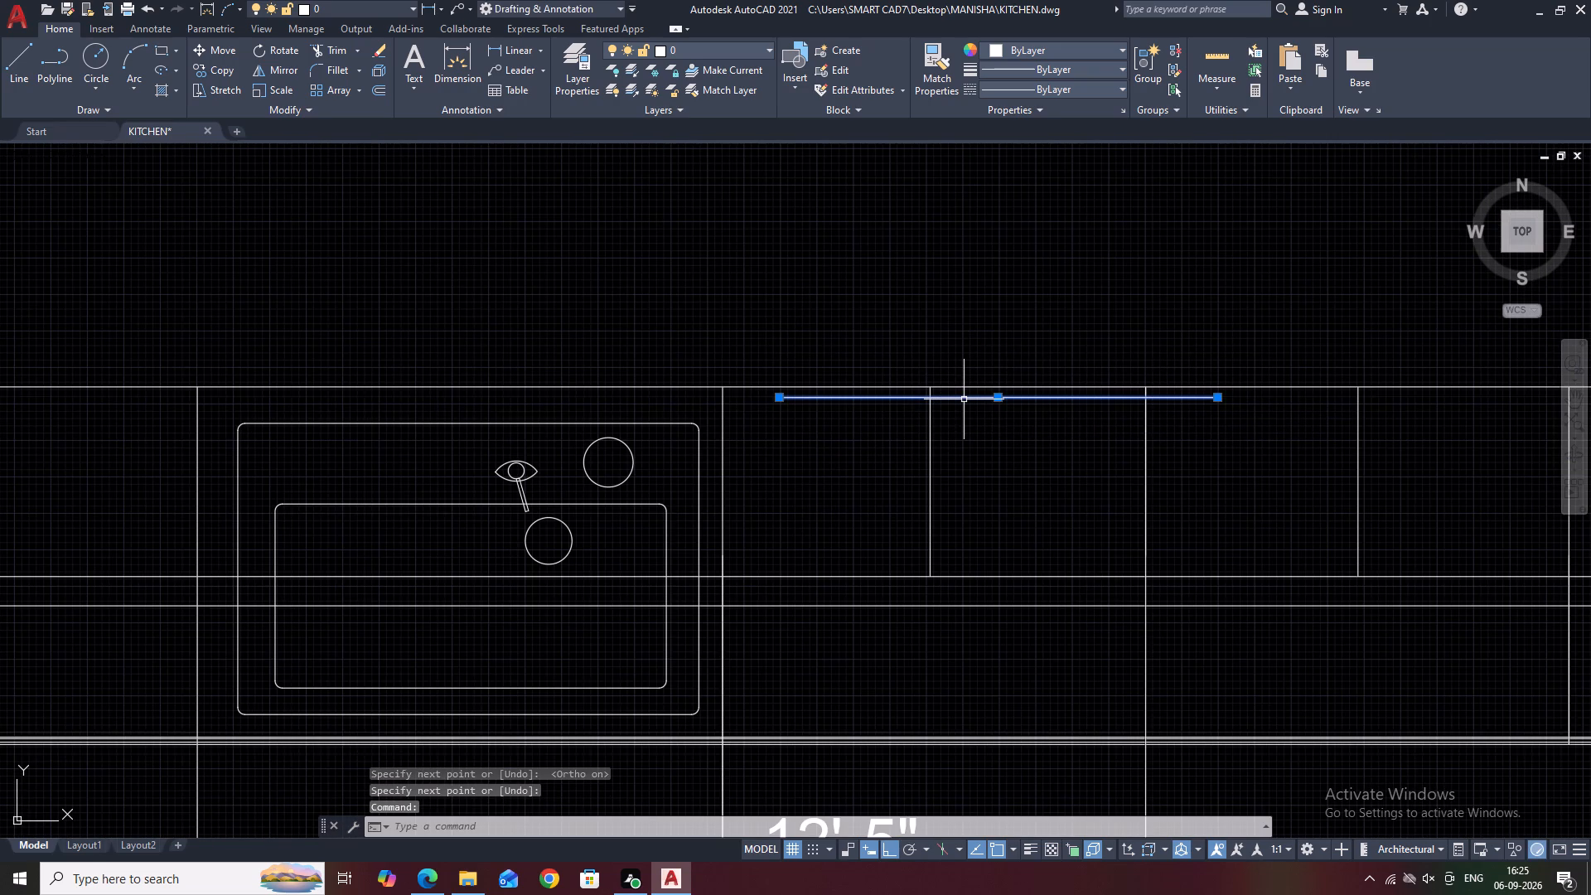
text(O)
key(space)
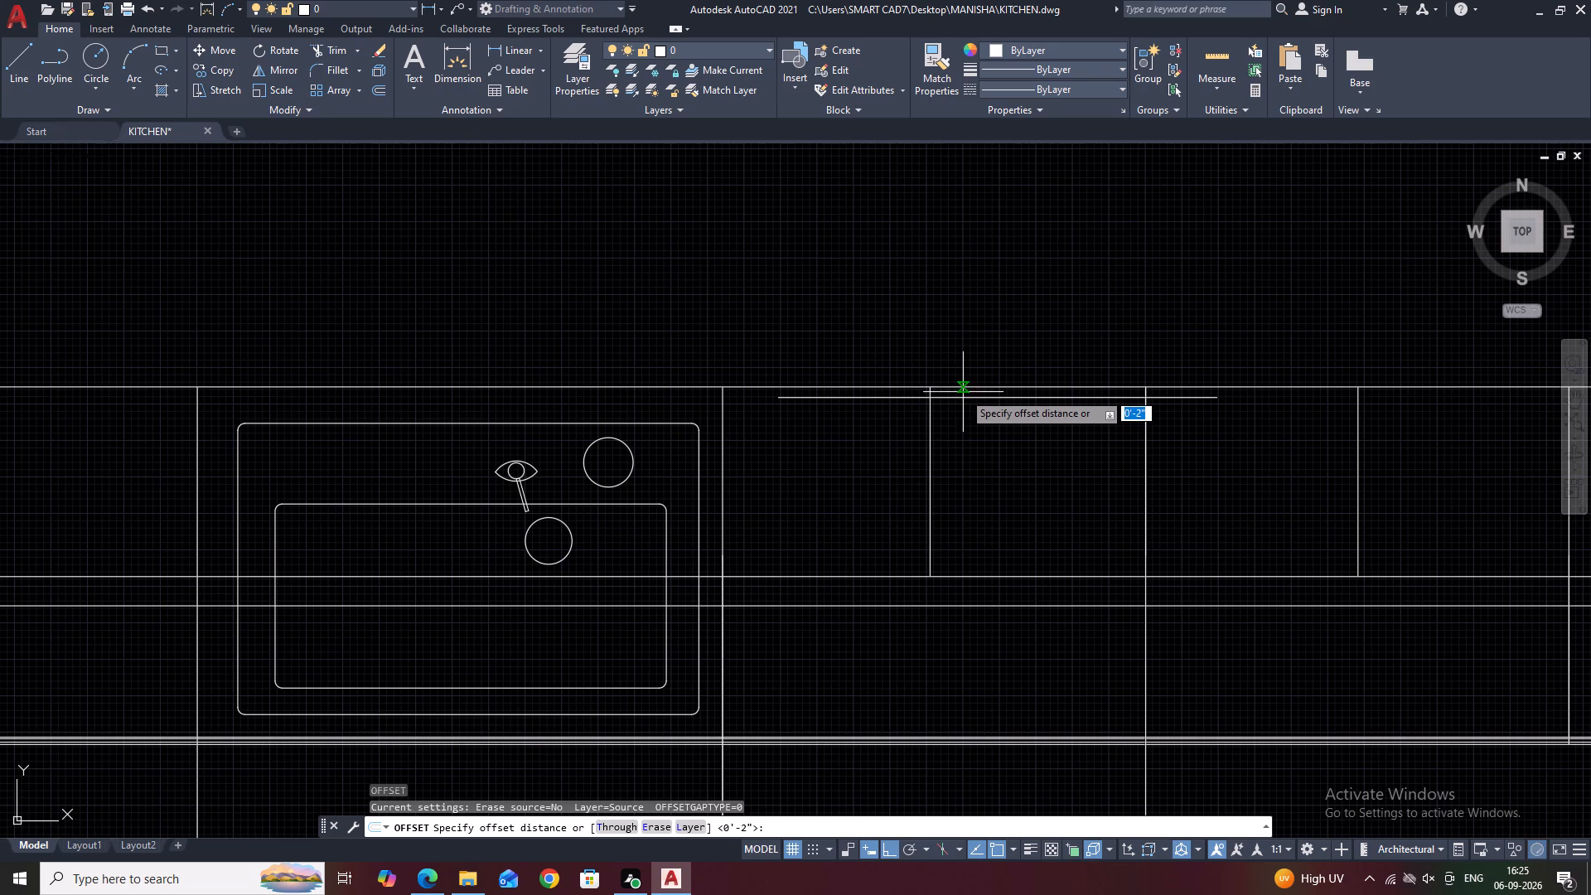
key(space)
click(964, 370)
key(Escape)
Move the offset copy straight down so it sits just above the counter's top edge.
click(964, 370)
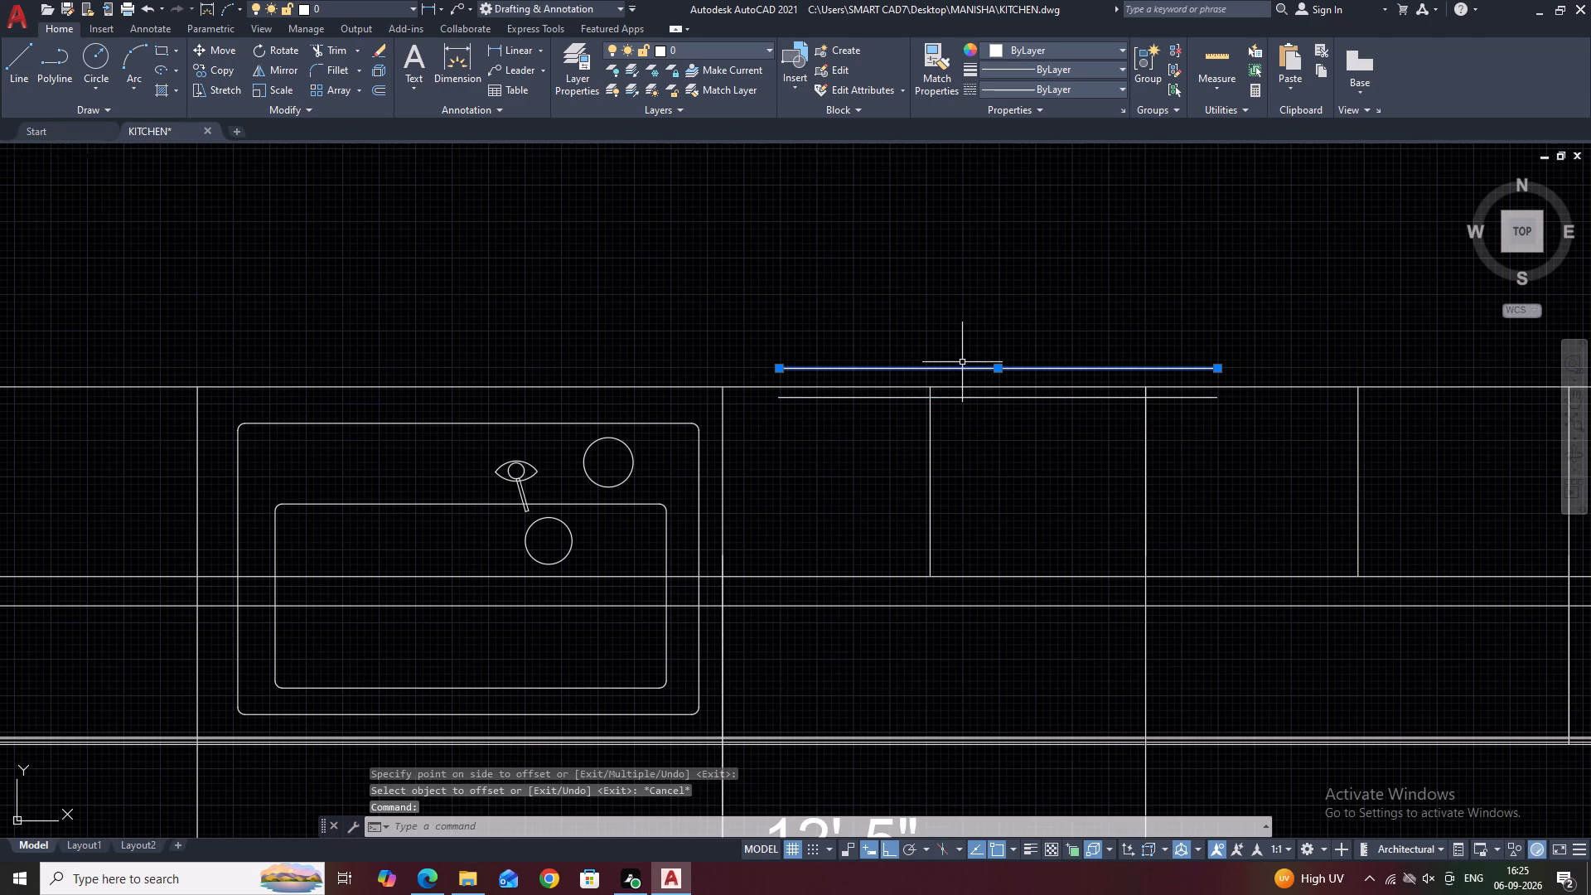
key(m)
key(space)
scroll(1000, 387, up, 2)
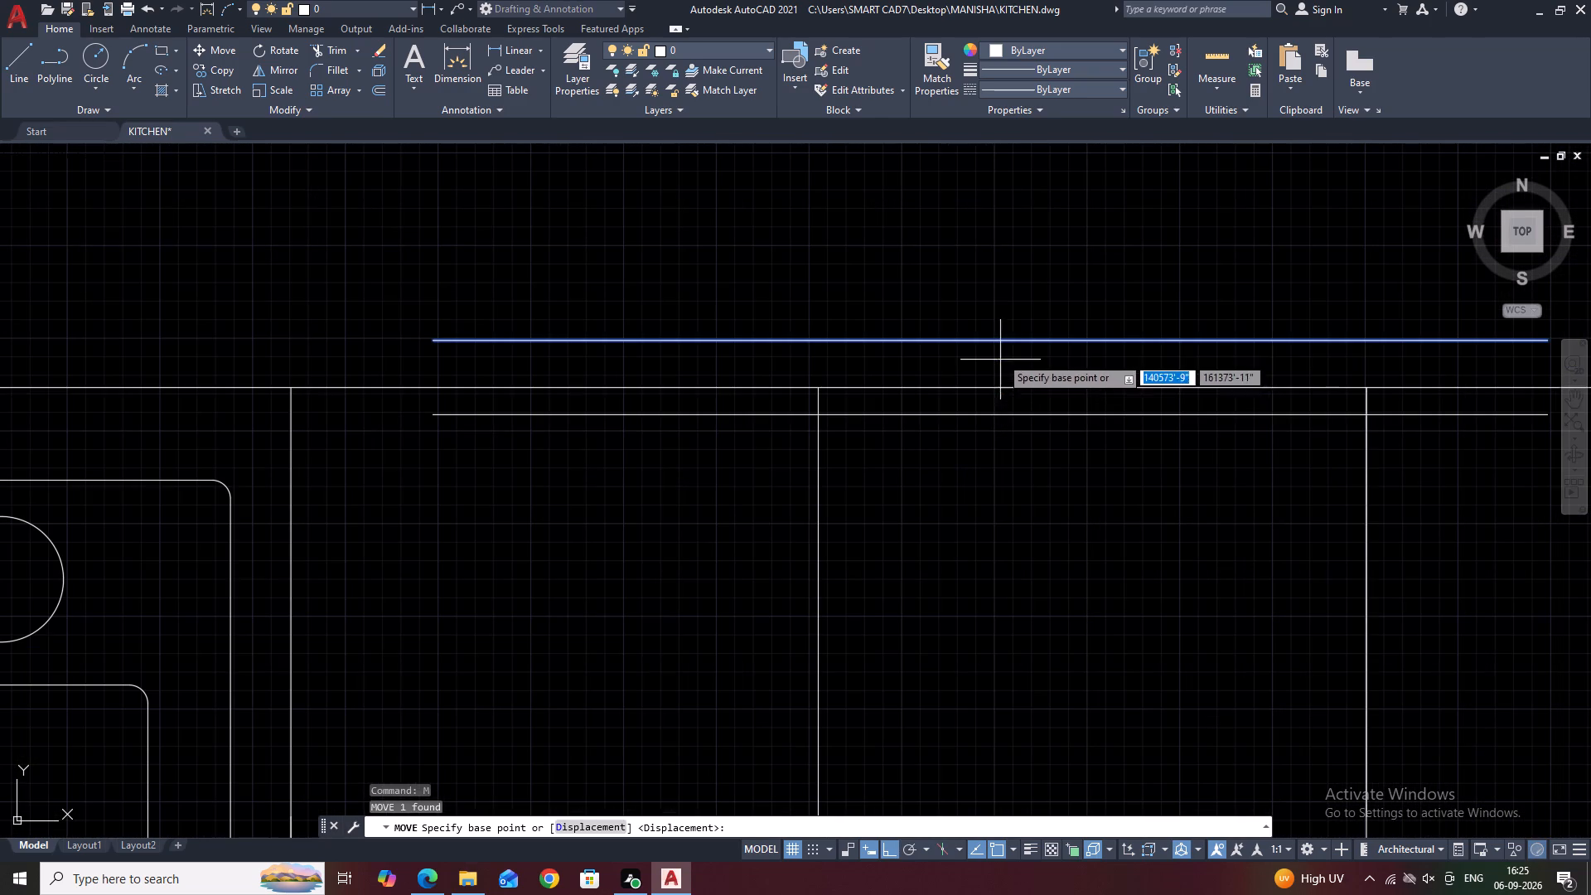
click(1001, 334)
click(995, 365)
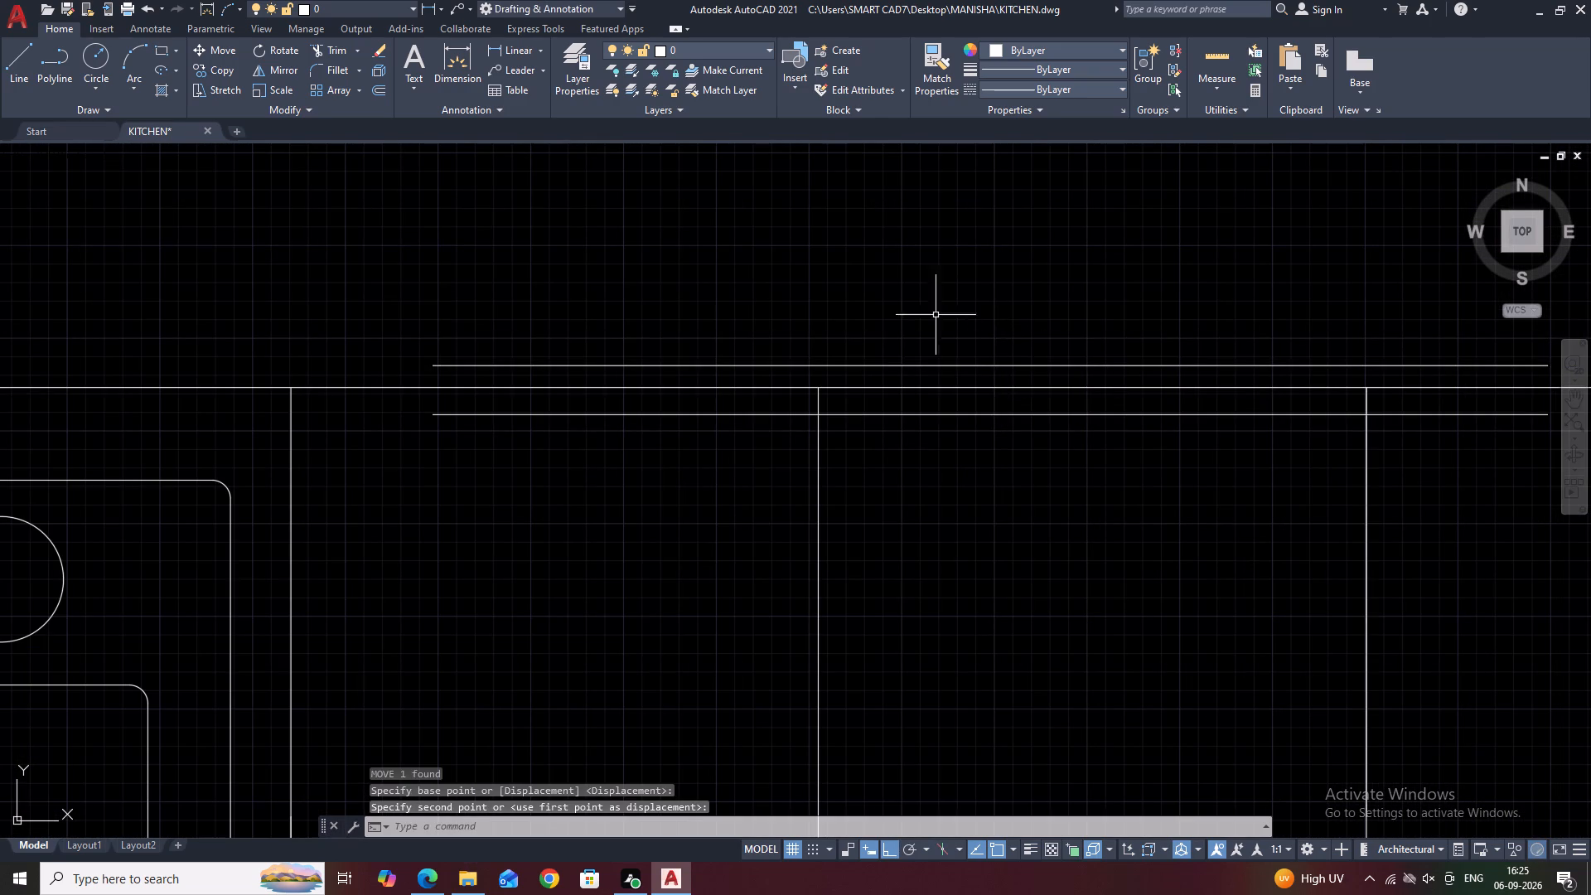
Extend the counter's top edge and the two horizontal lines below it to the outer line of the right-hand wall.
scroll(868, 282, down, 3)
middle_drag(1047, 316, 1010, 395)
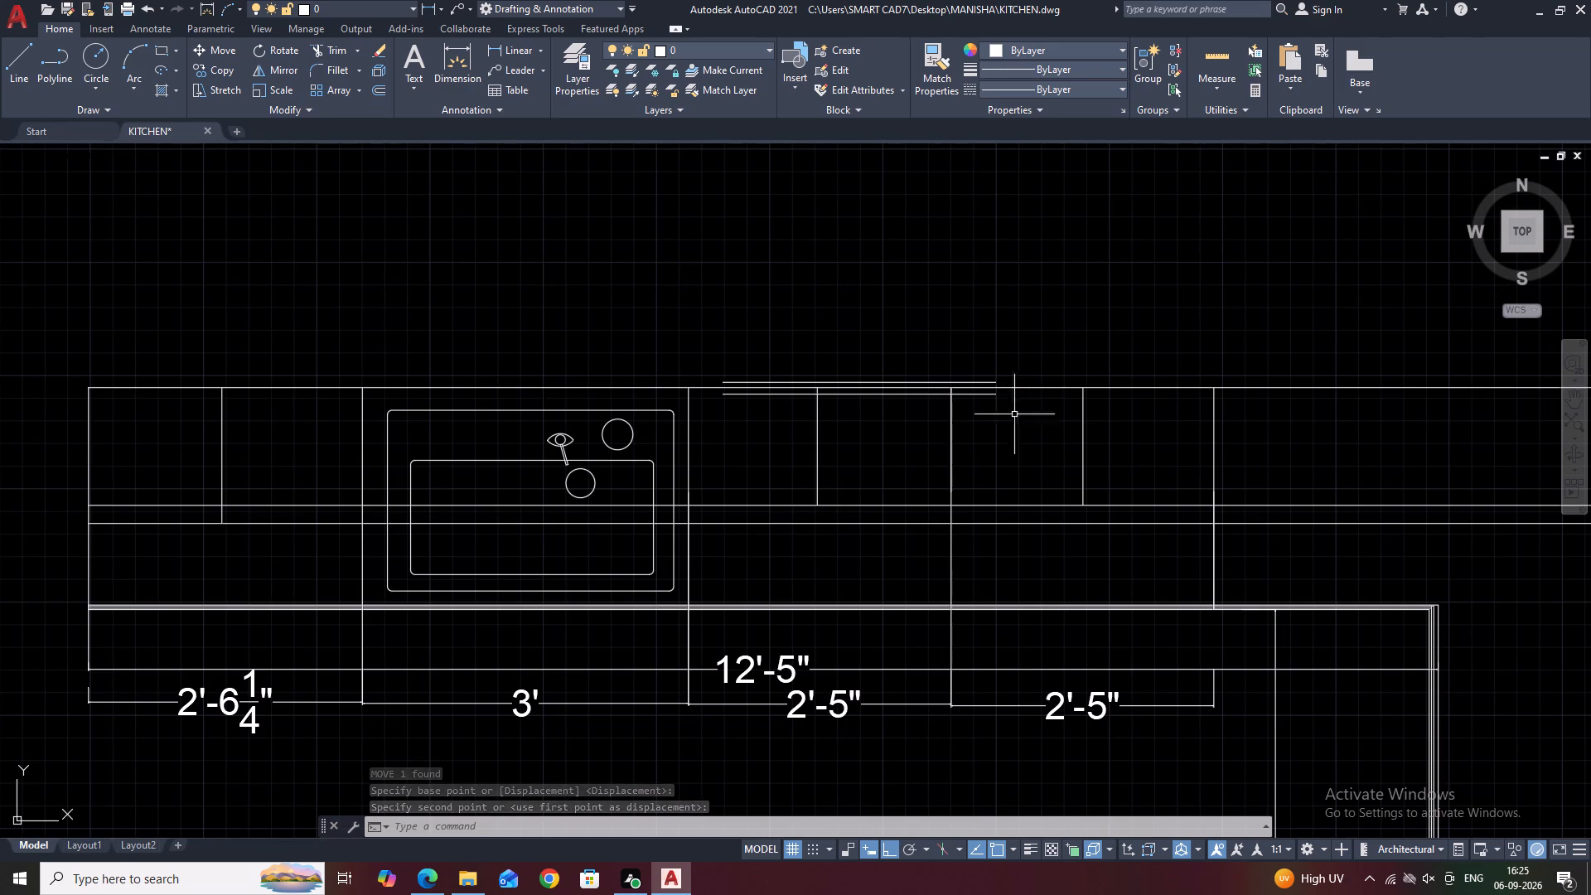
scroll(841, 389, up, 2)
scroll(755, 320, down, 4)
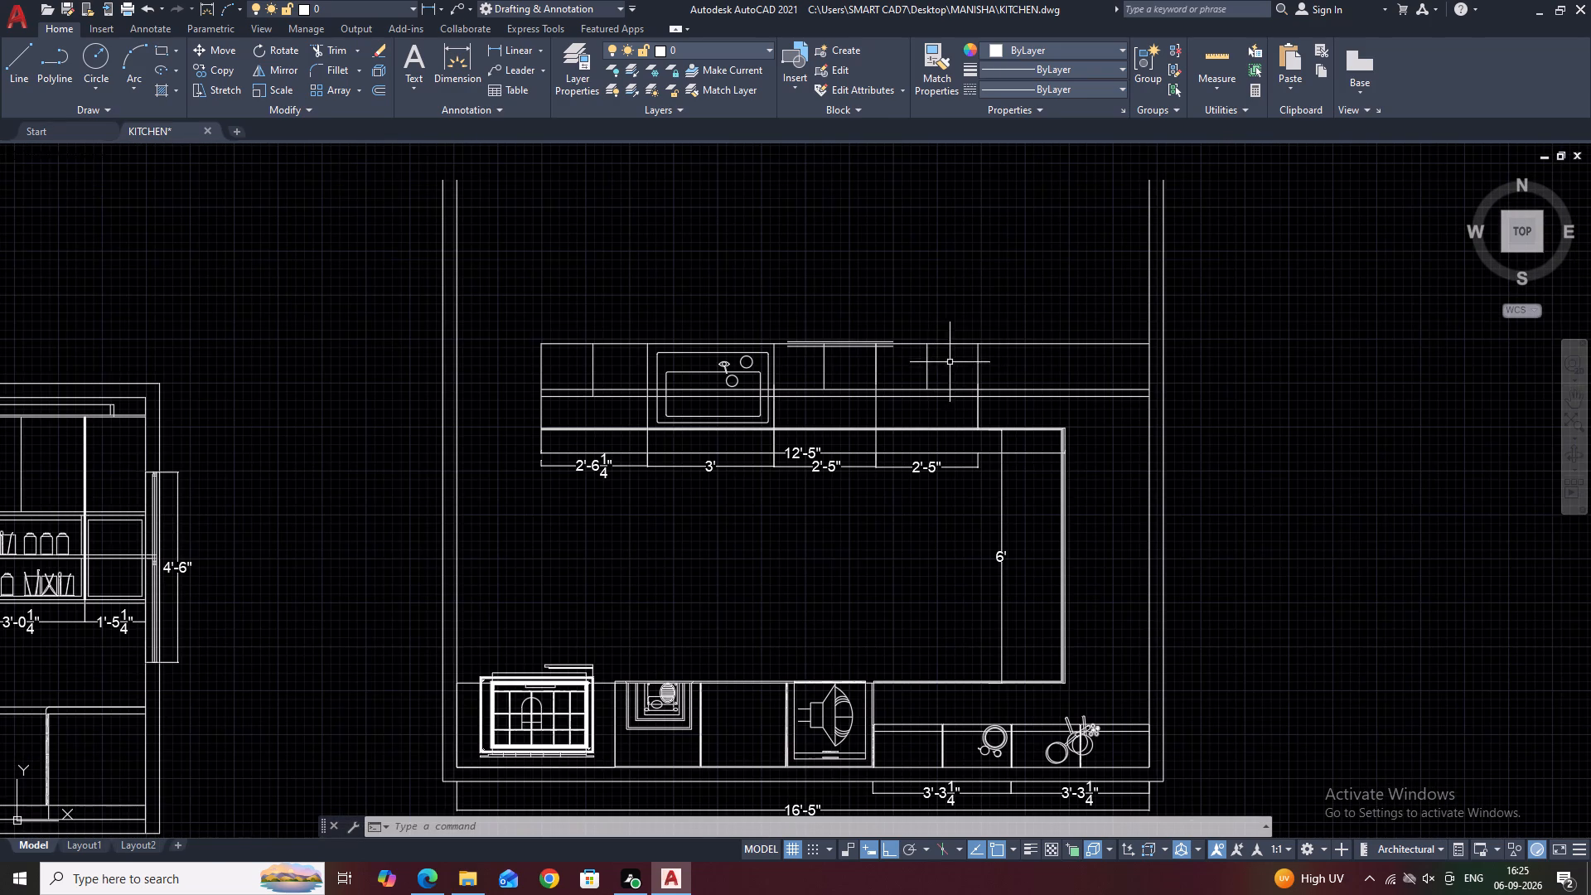
middle_drag(1096, 365, 984, 349)
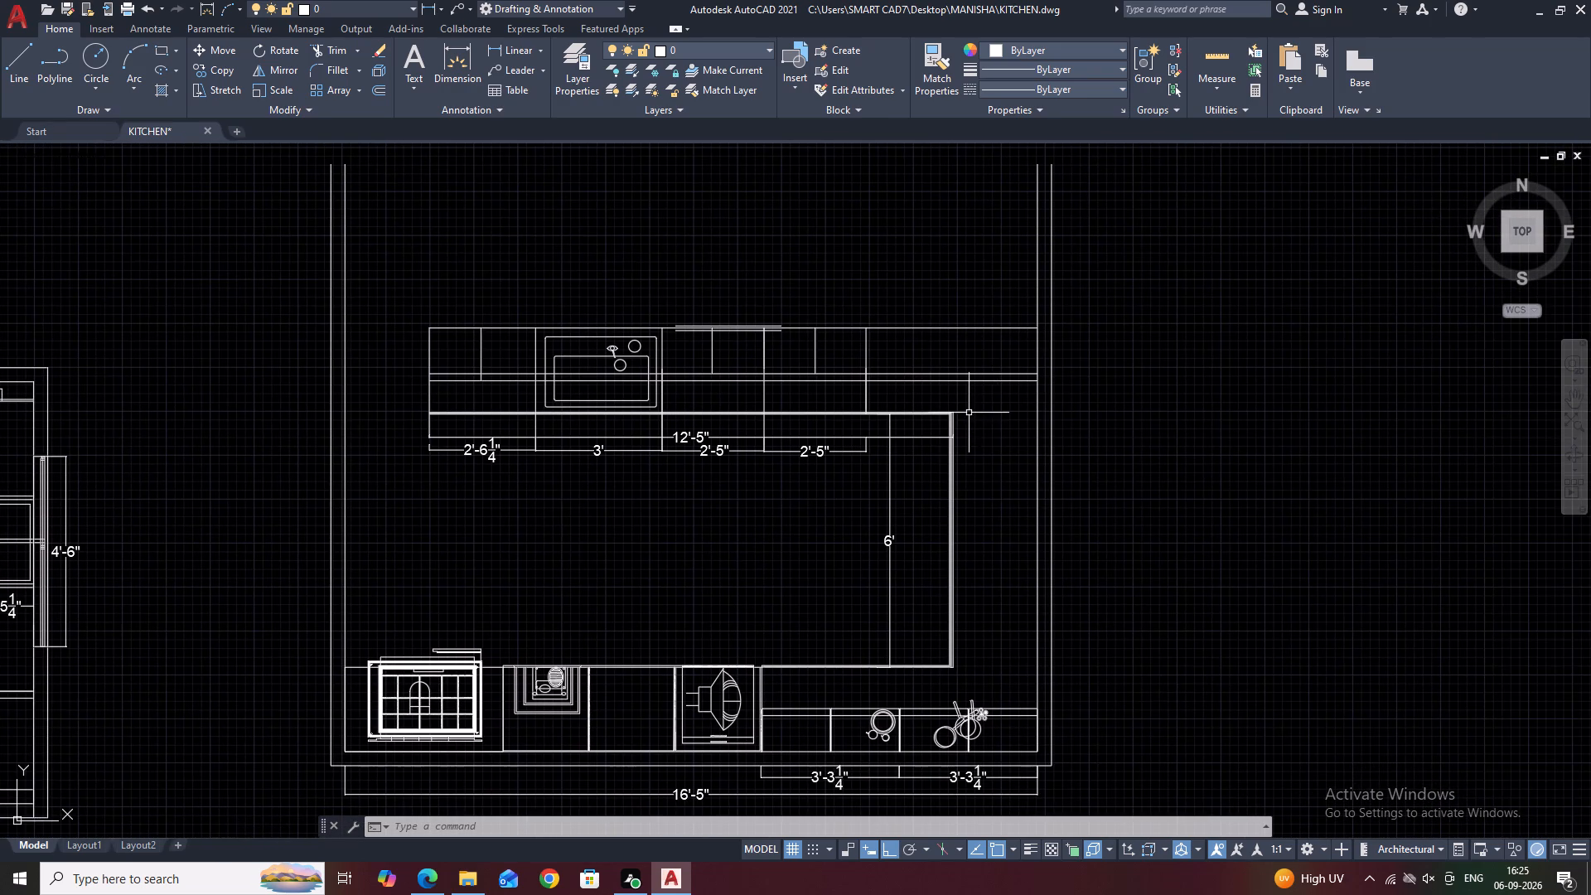
scroll(945, 395, down, 1)
middle_drag(993, 417, 953, 410)
middle_drag(857, 382, 920, 416)
middle_drag(810, 389, 924, 407)
middle_drag(1124, 375, 1043, 383)
middle_click(1119, 434)
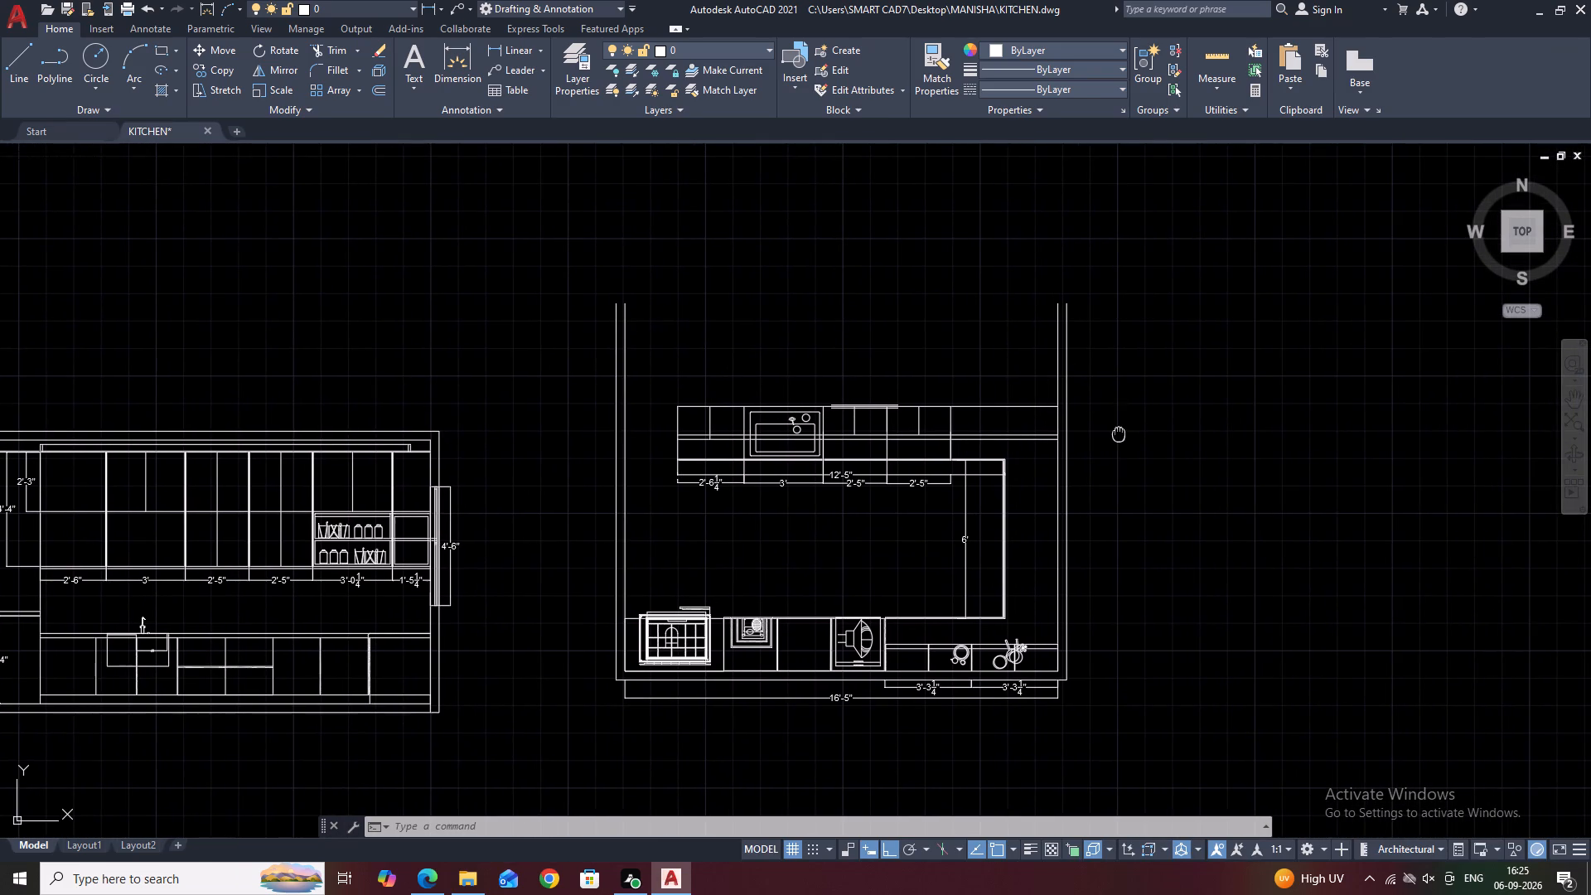
scroll(995, 423, up, 1)
key(e)
key(x)
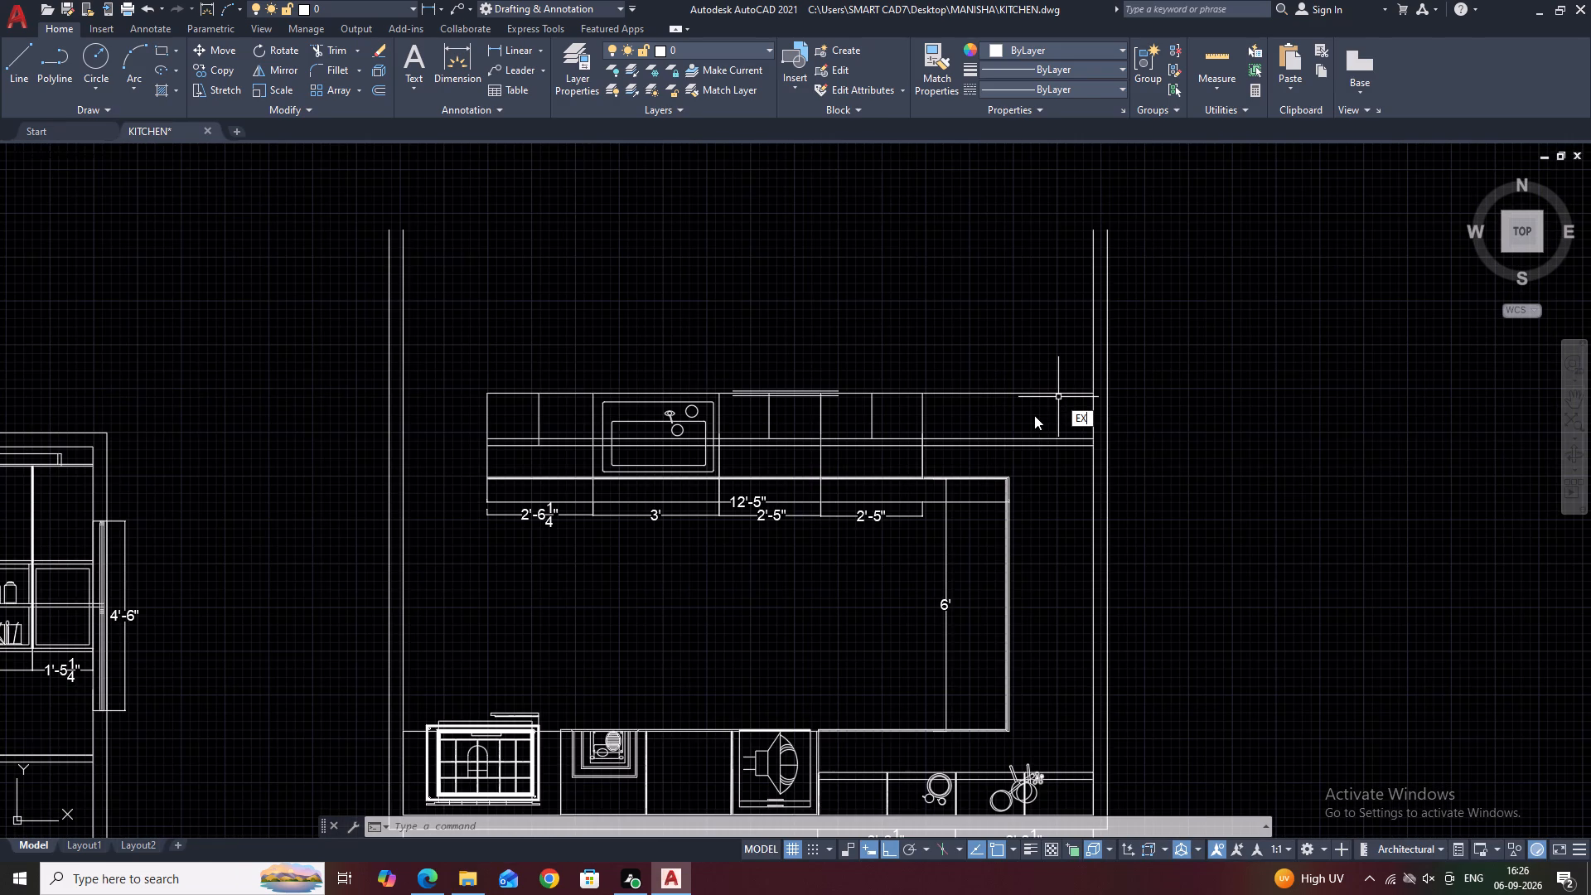
key(space)
click(1070, 336)
click(1066, 470)
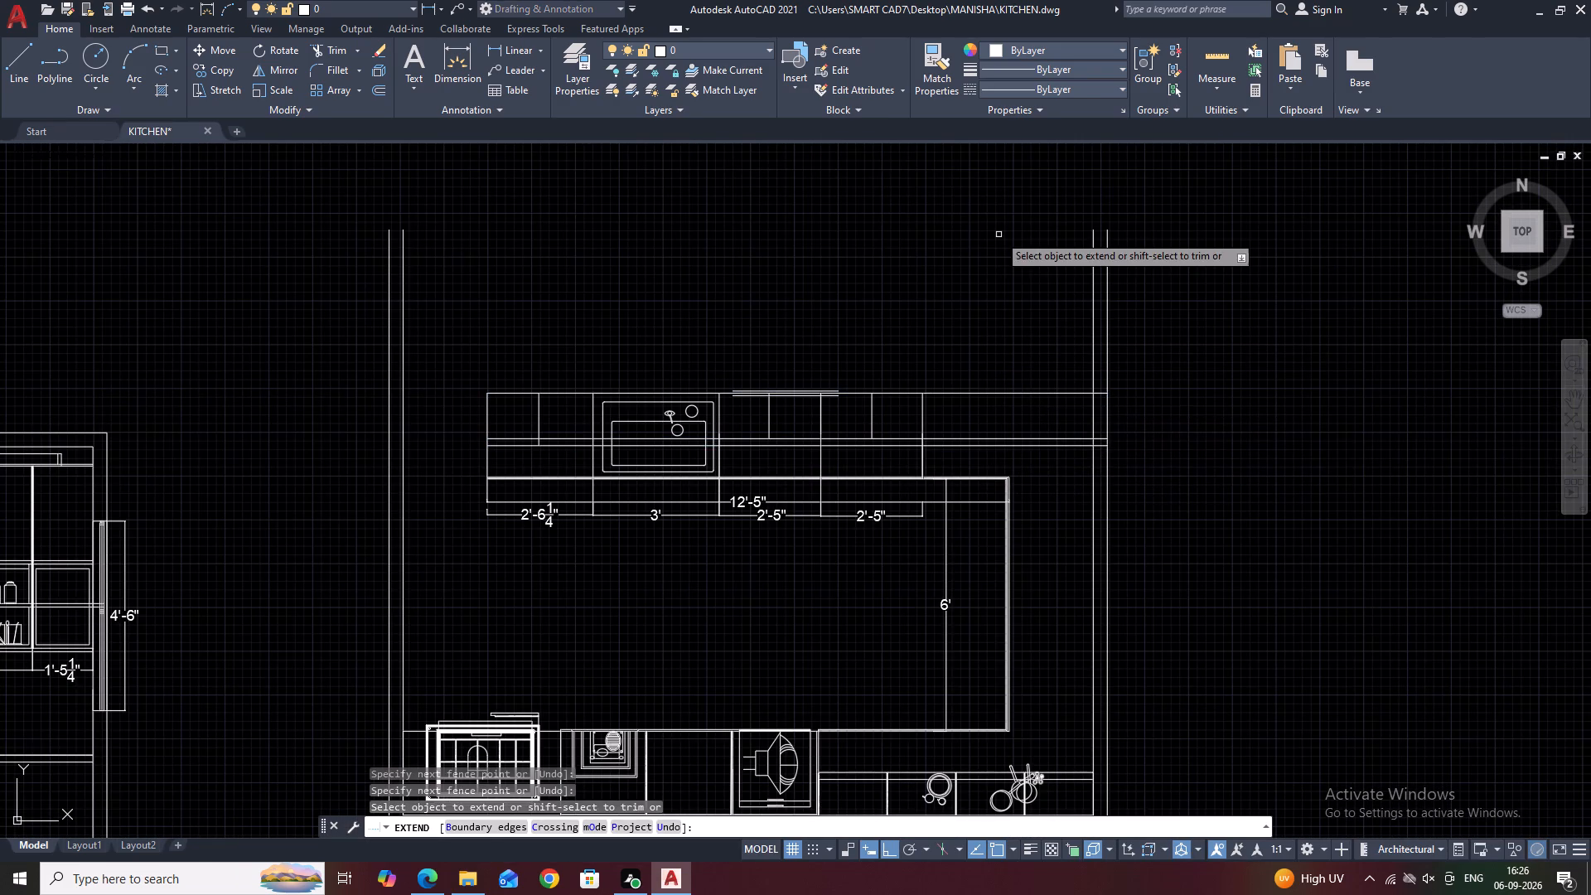
middle_drag(1003, 244, 1008, 288)
key(Escape)
Trim both lines of the right-hand wall where they rise above the counter's top edge.
middle_drag(1030, 420, 1026, 400)
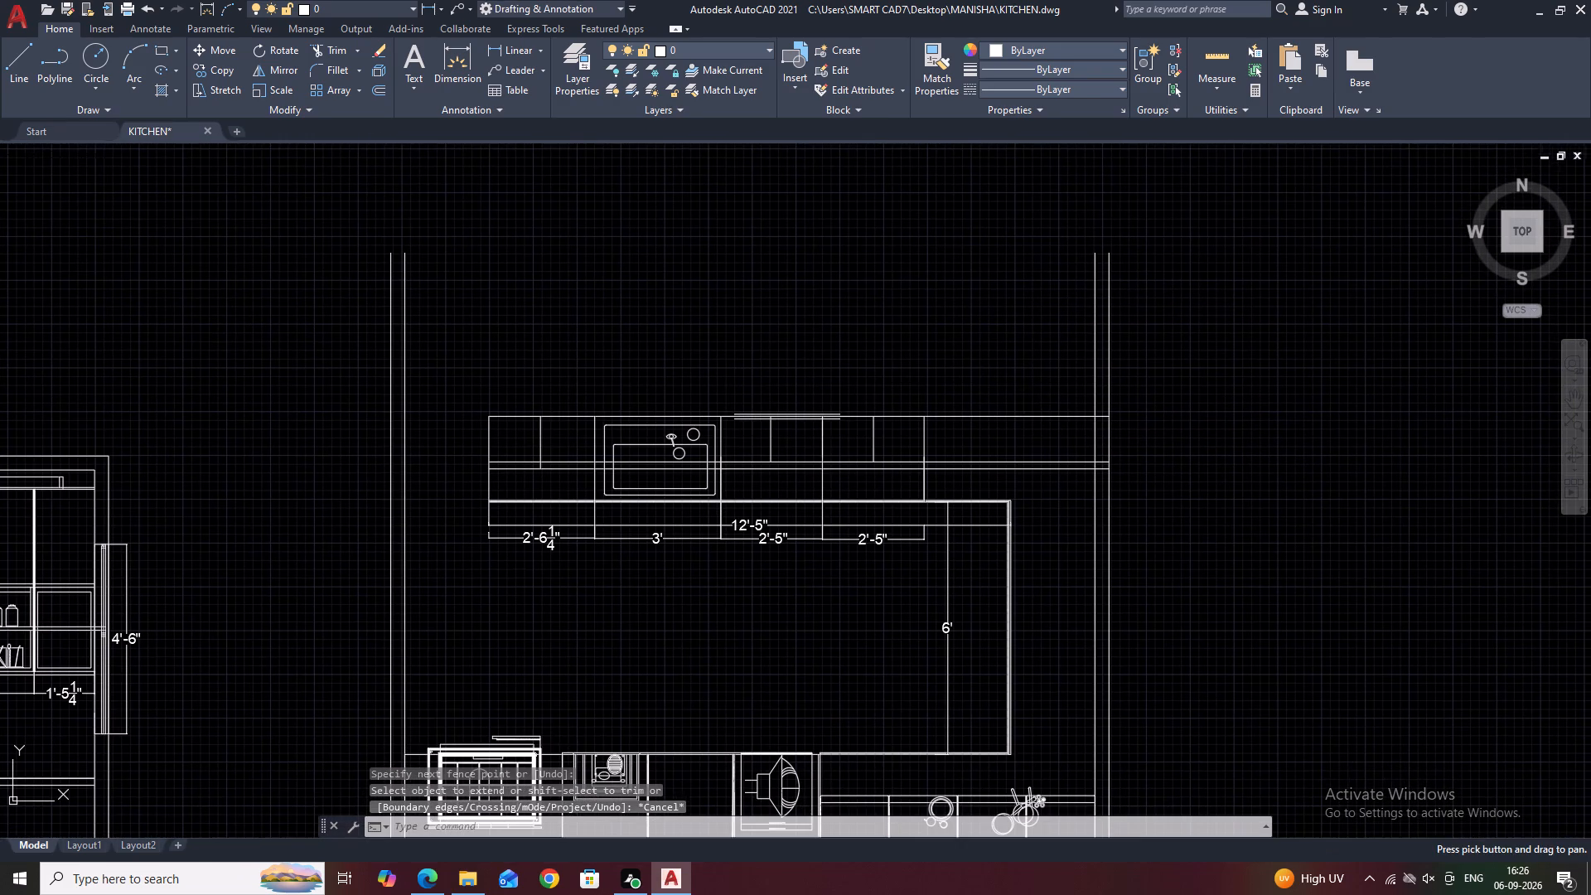
text(TR)
key(space)
drag(1158, 373, 1140, 362)
click(1071, 298)
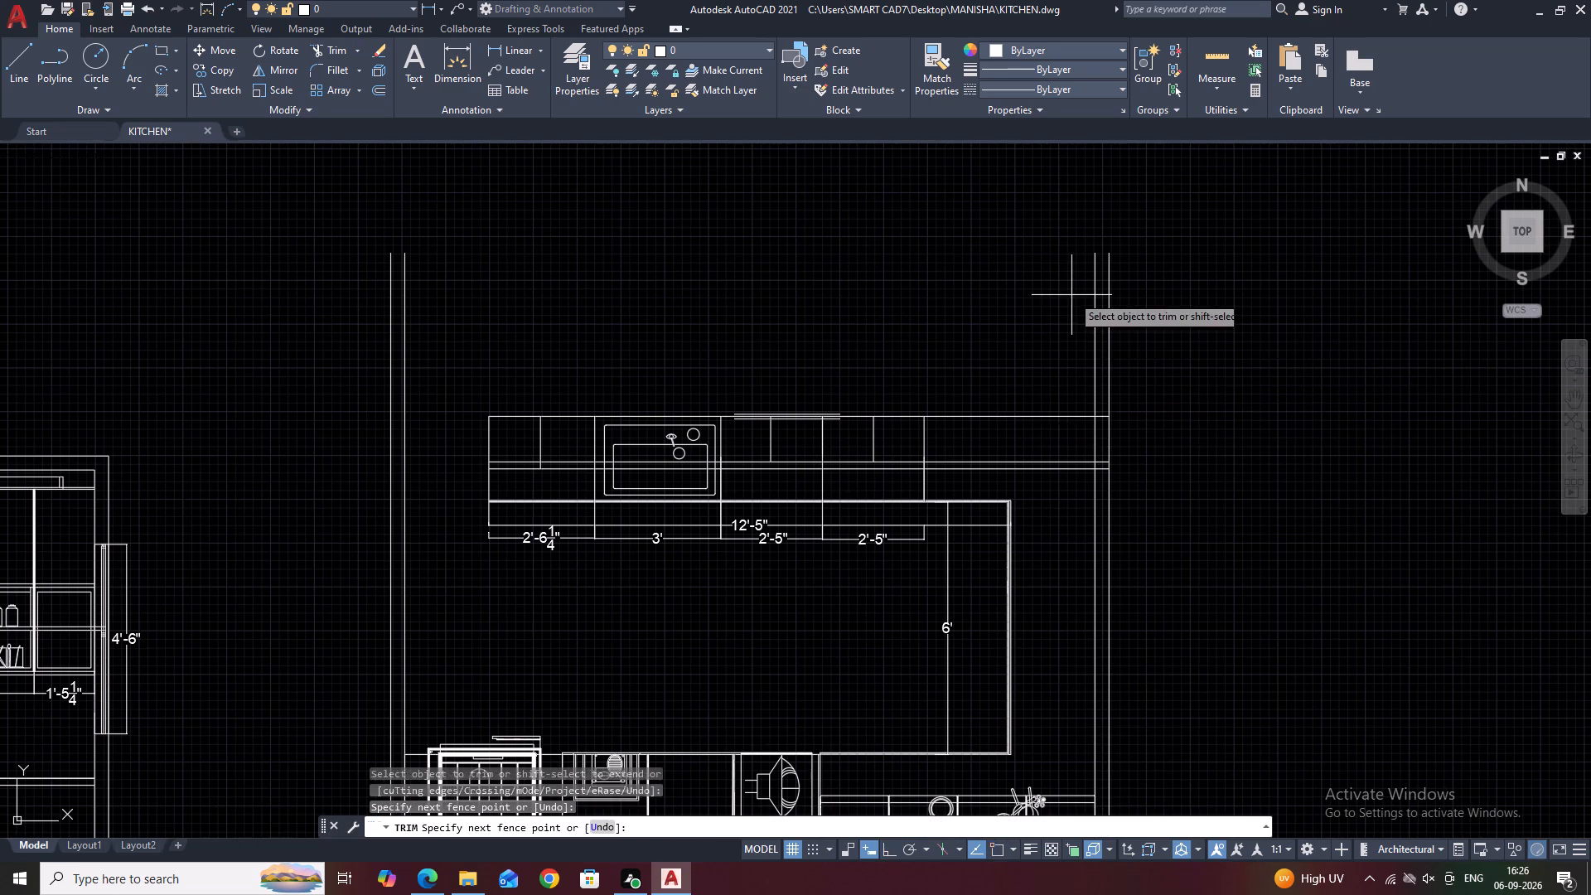
click(1206, 372)
key(Escape)
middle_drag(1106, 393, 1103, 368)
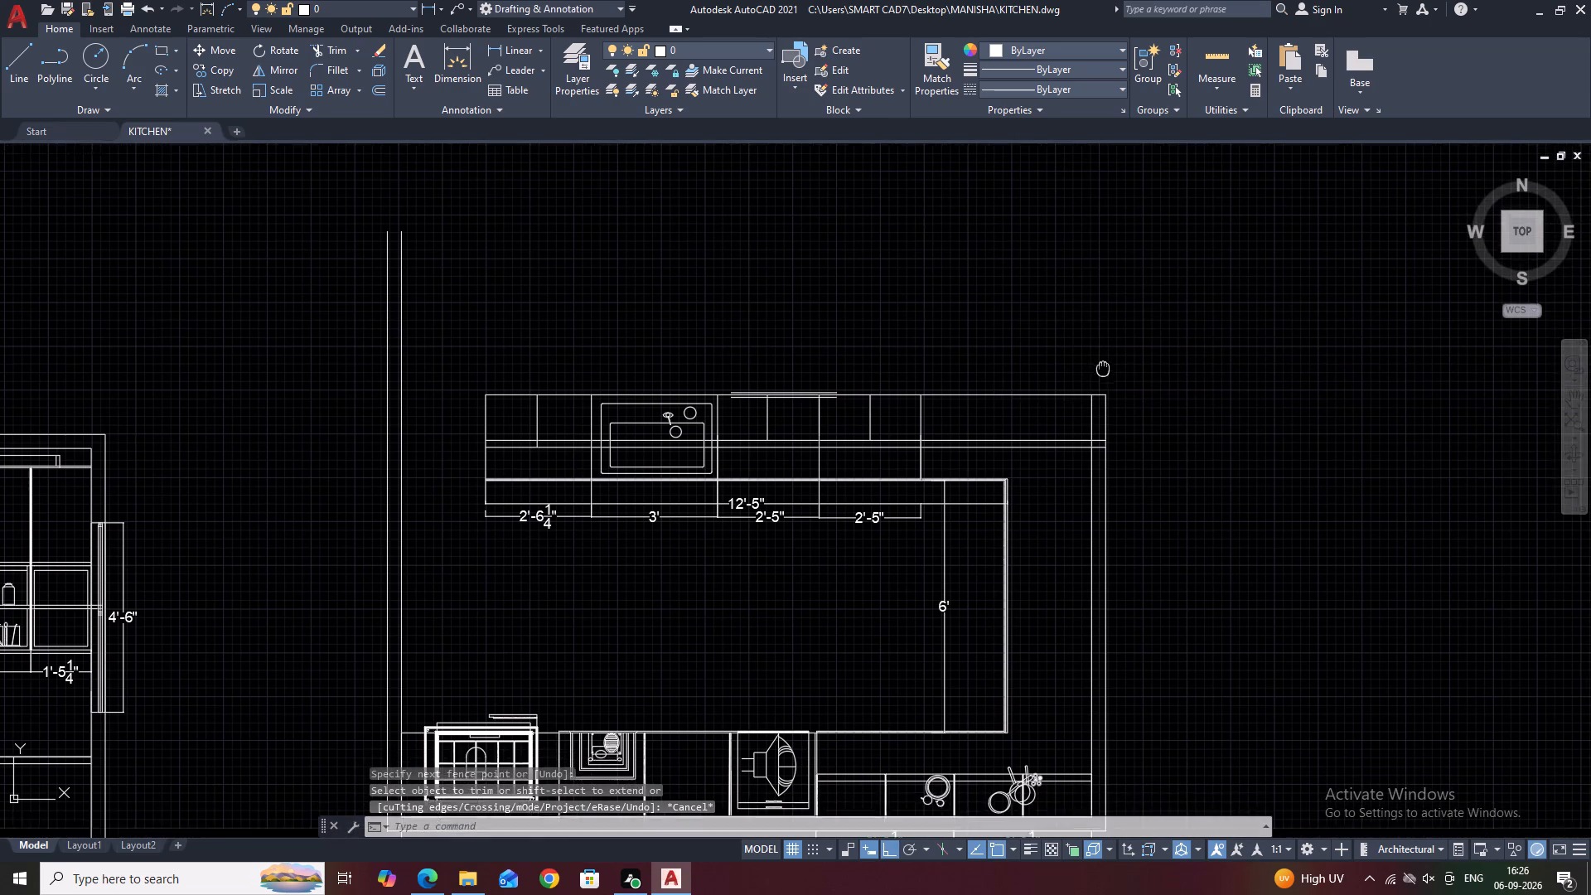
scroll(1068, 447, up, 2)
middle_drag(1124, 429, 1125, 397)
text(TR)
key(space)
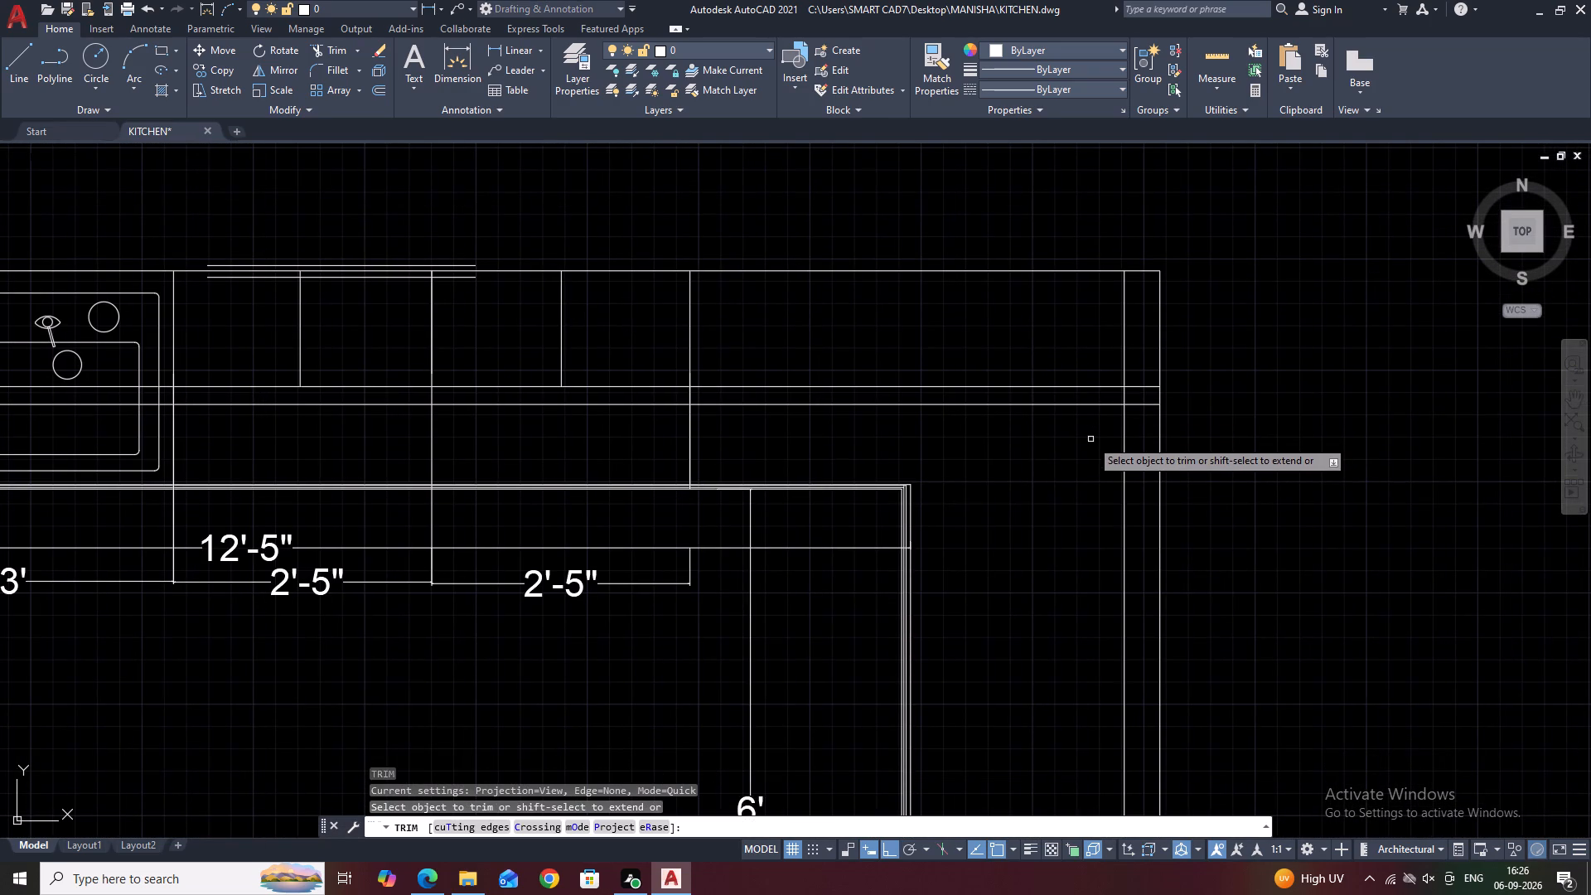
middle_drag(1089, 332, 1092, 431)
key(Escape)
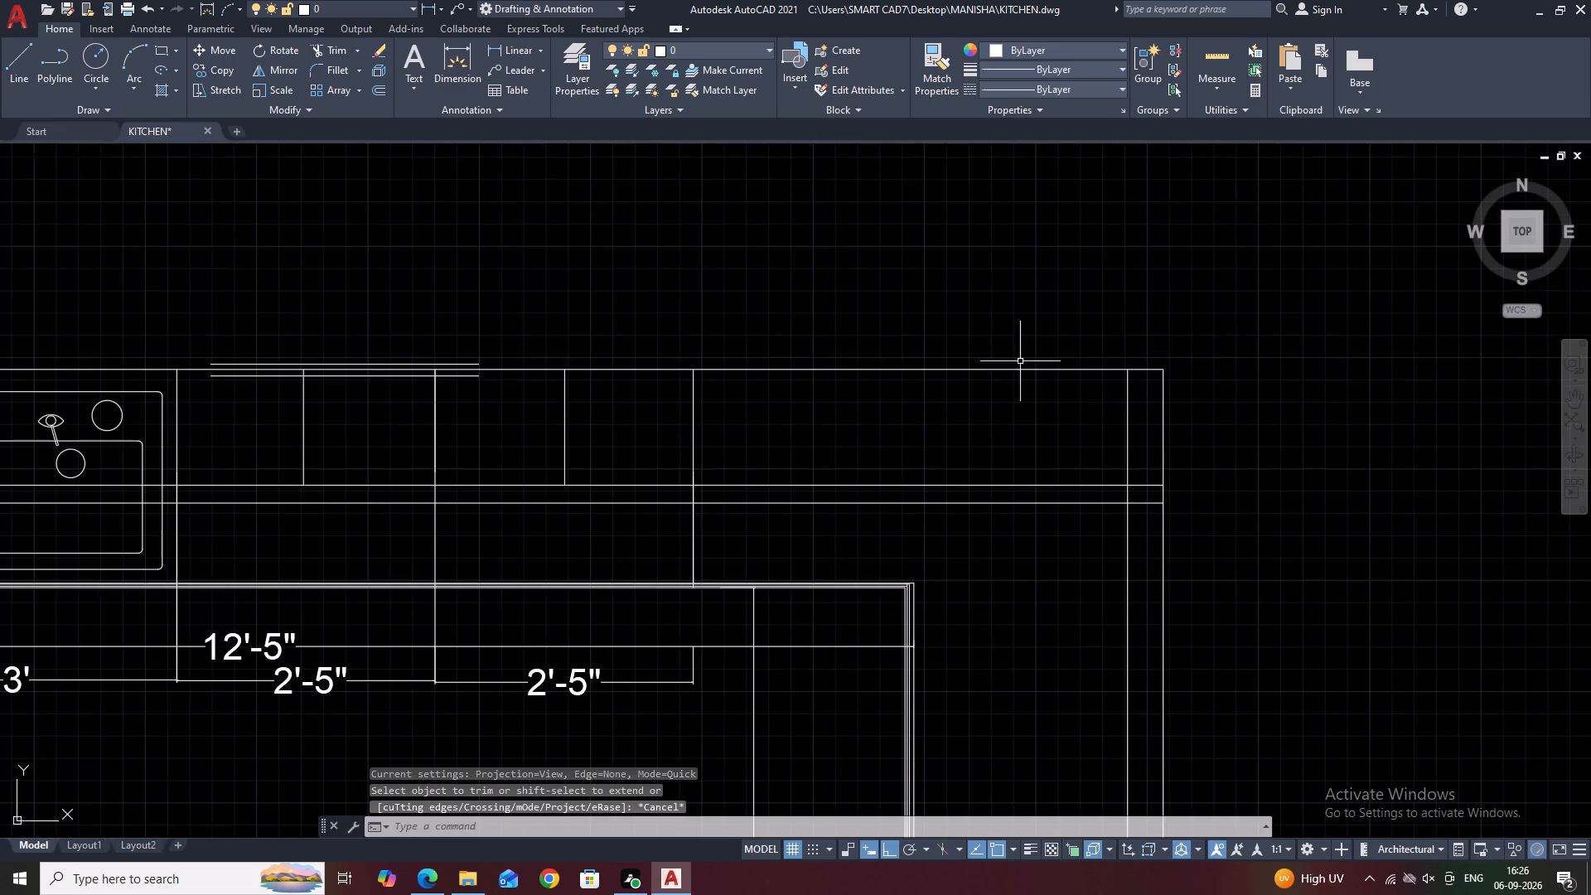
Offset the counter's top edge upward by 4".
middle_drag(1004, 341, 1121, 467)
scroll(1133, 468, down, 3)
scroll(930, 479, up, 1)
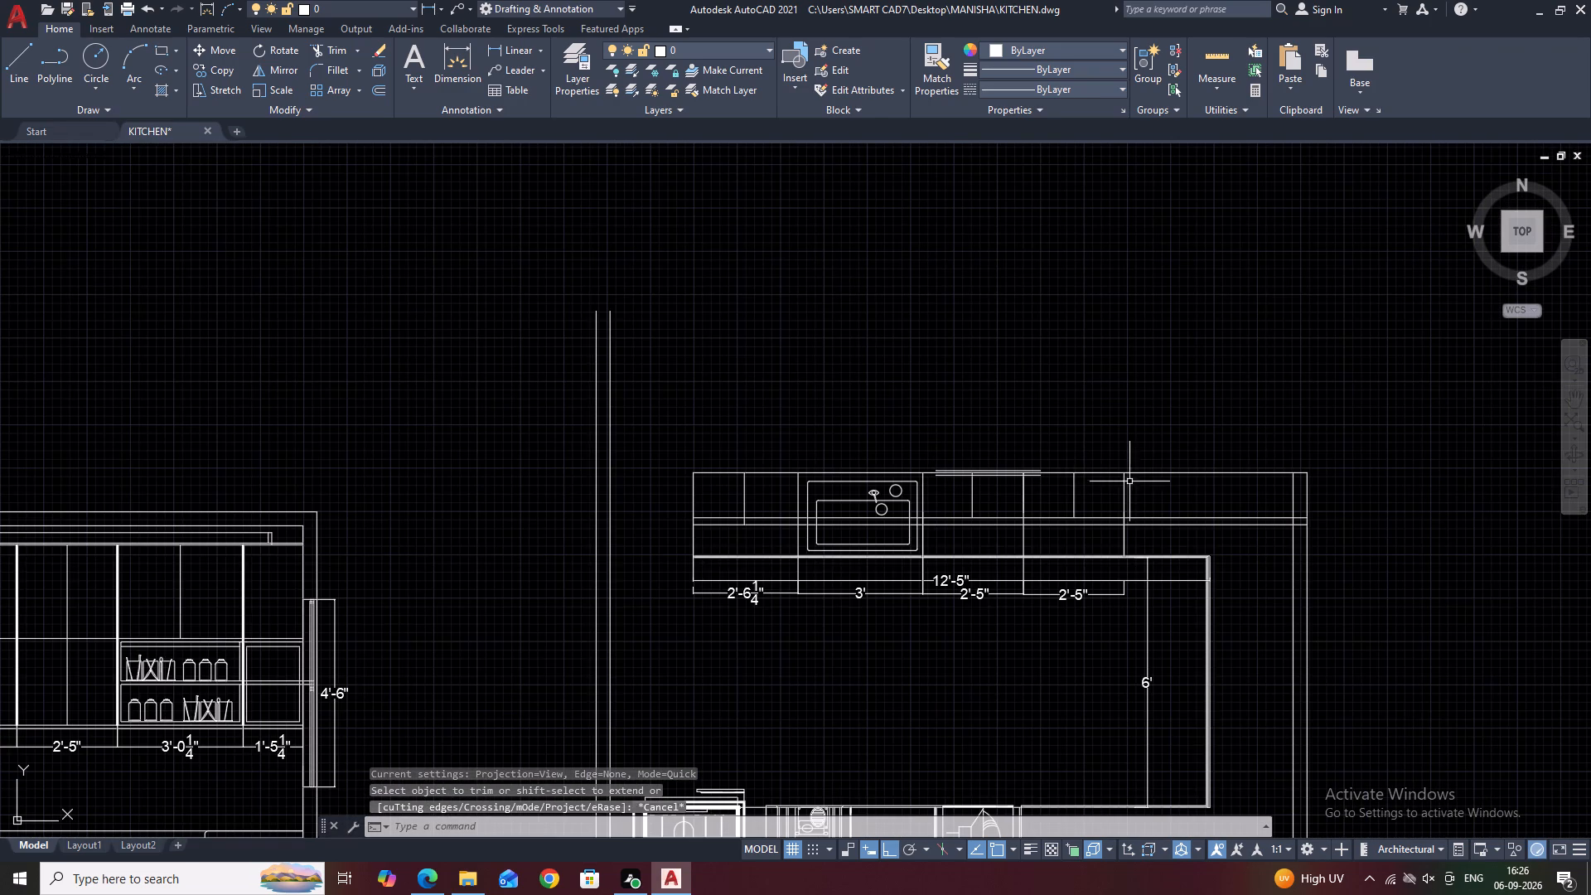
click(1187, 476)
click(1186, 451)
middle_drag(1250, 388, 1178, 447)
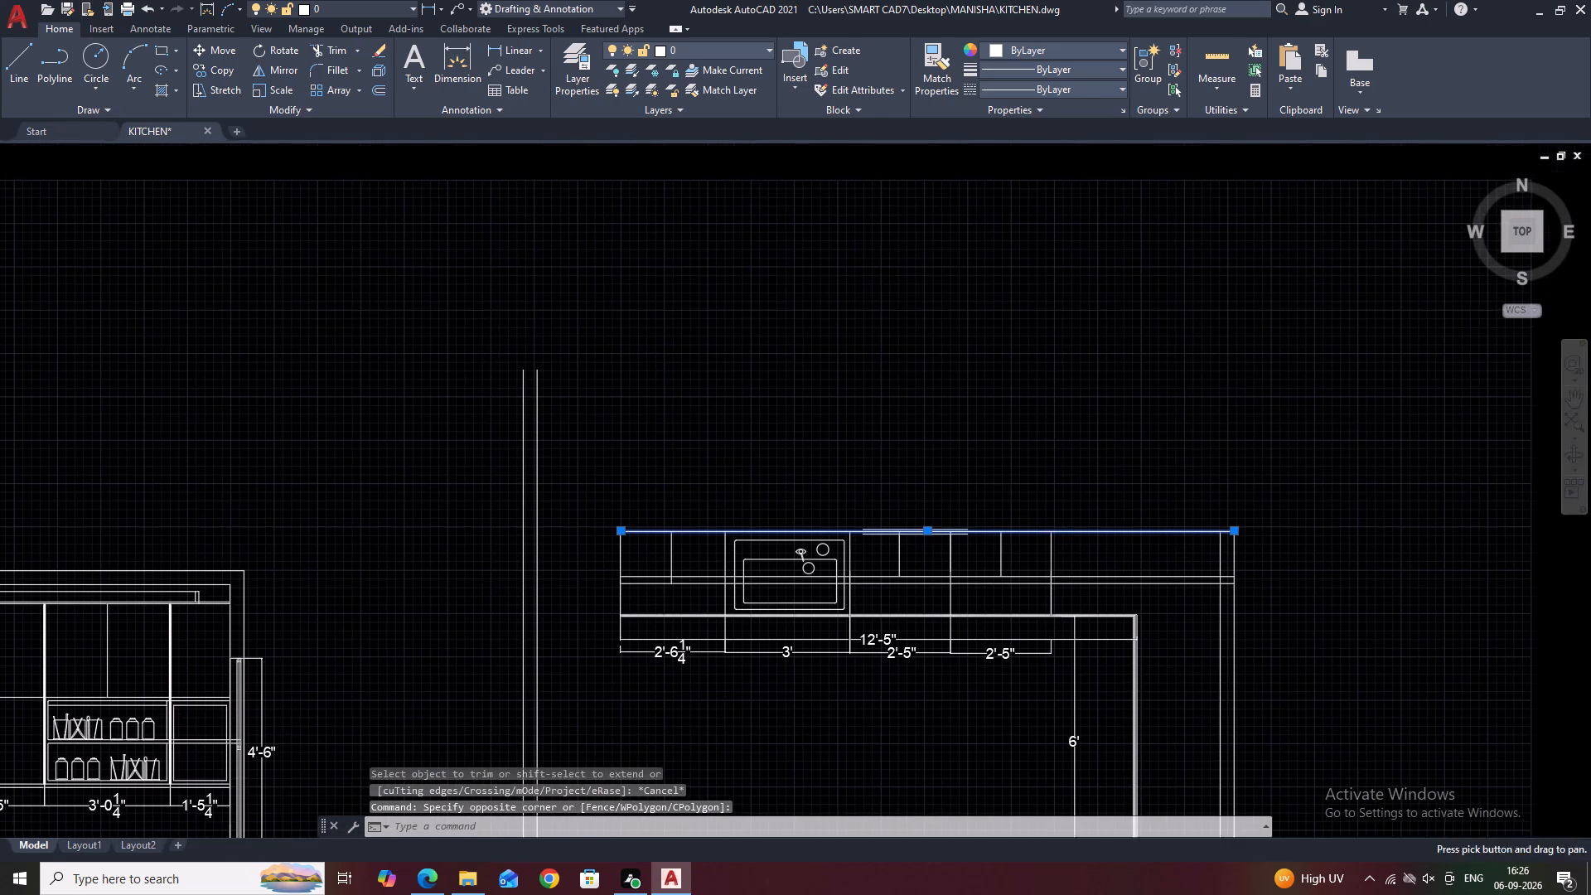
text(O)
key(space)
key(4)
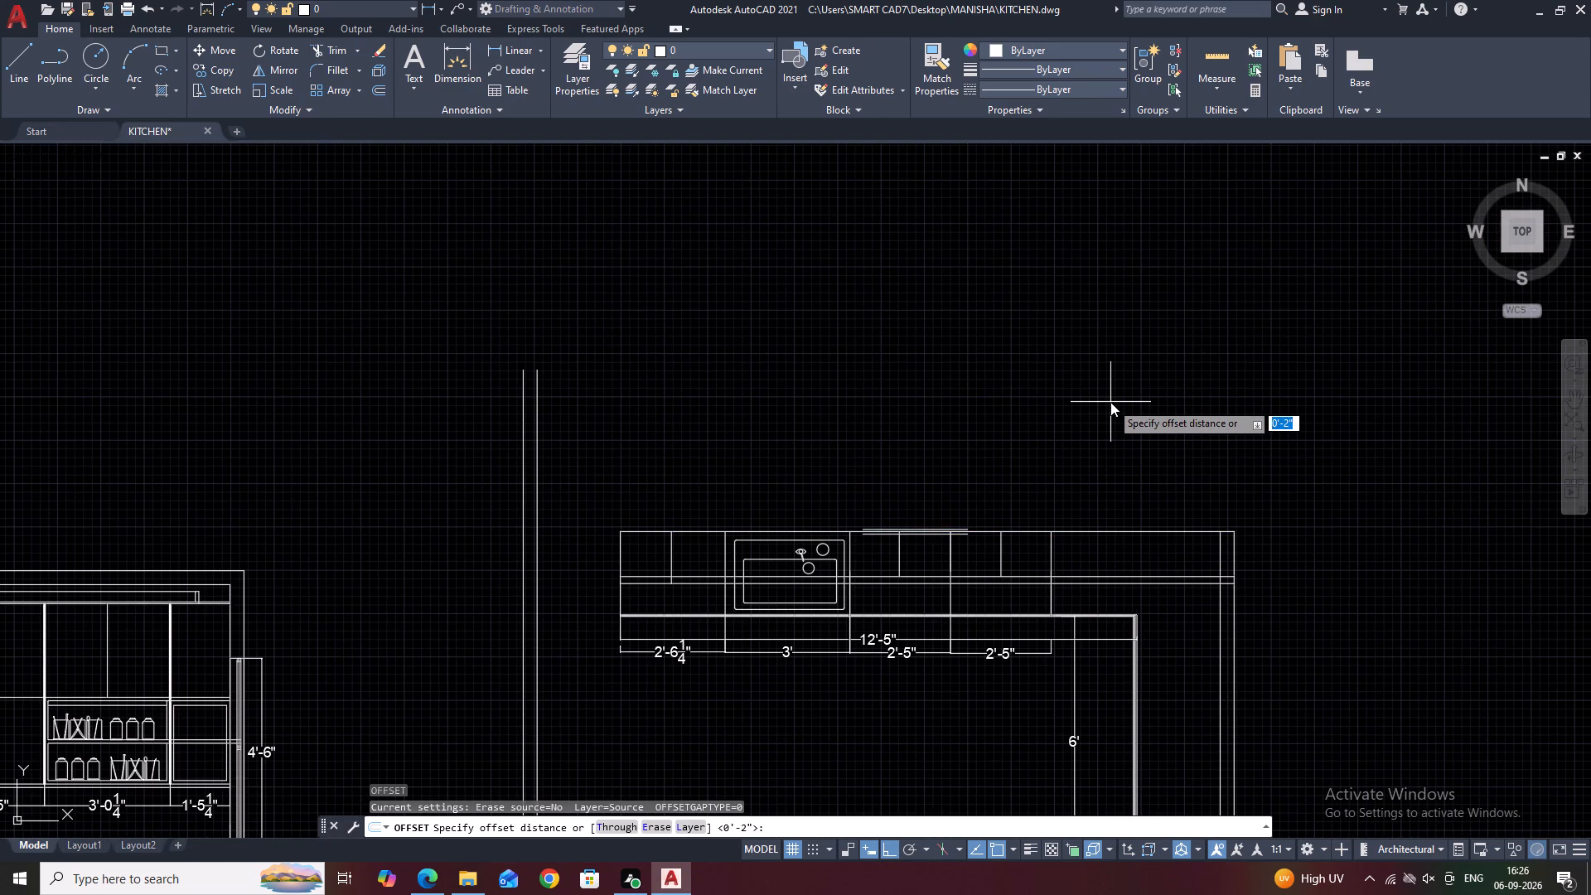
key(Return)
click(1110, 402)
key(Escape)
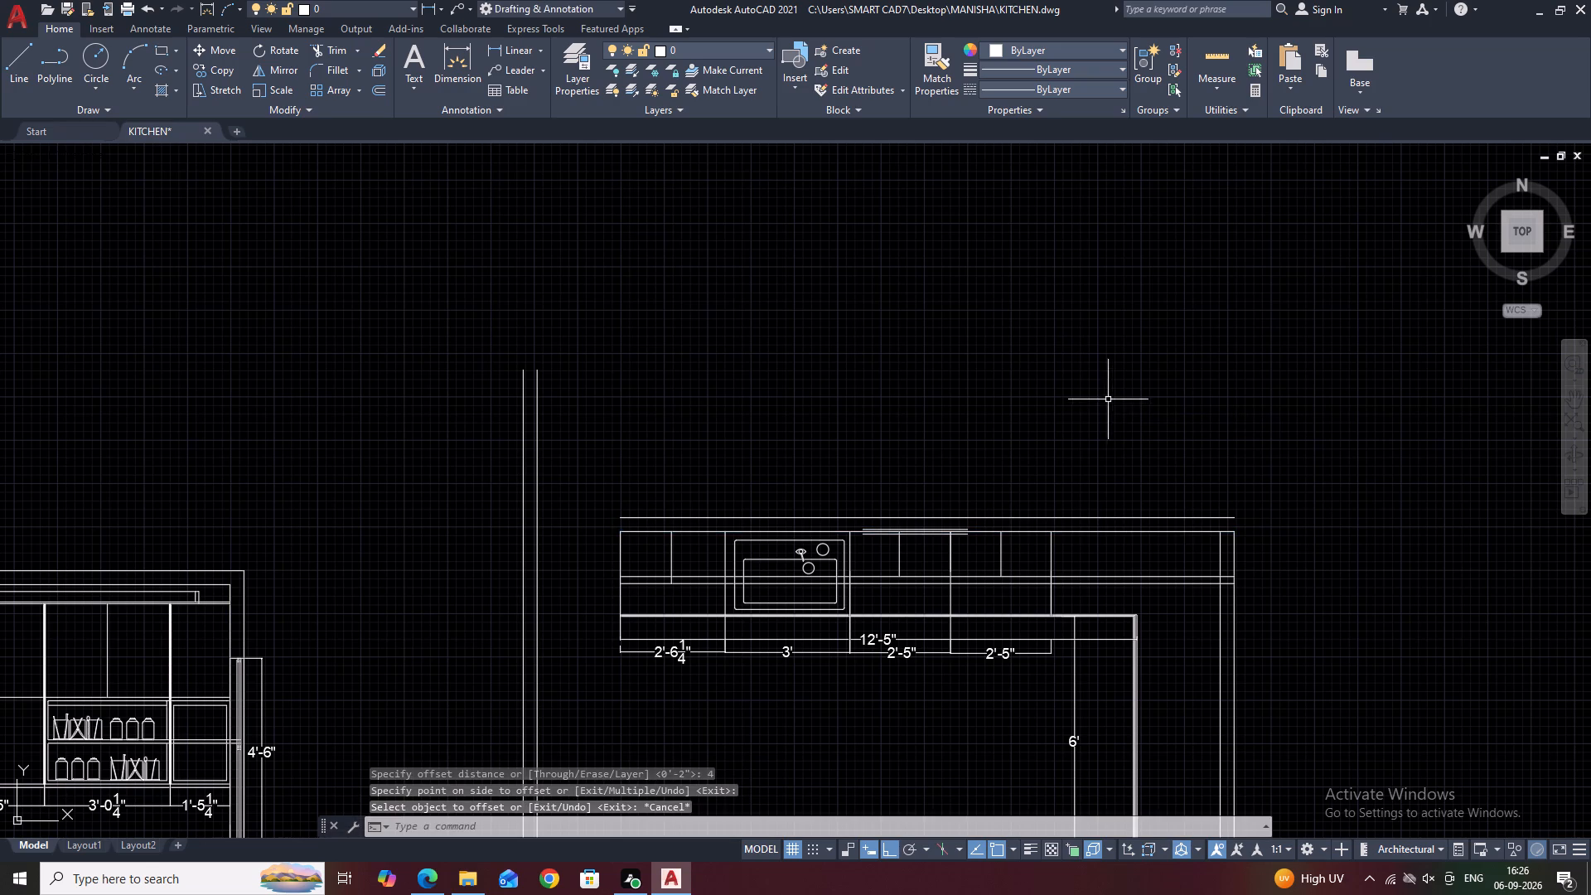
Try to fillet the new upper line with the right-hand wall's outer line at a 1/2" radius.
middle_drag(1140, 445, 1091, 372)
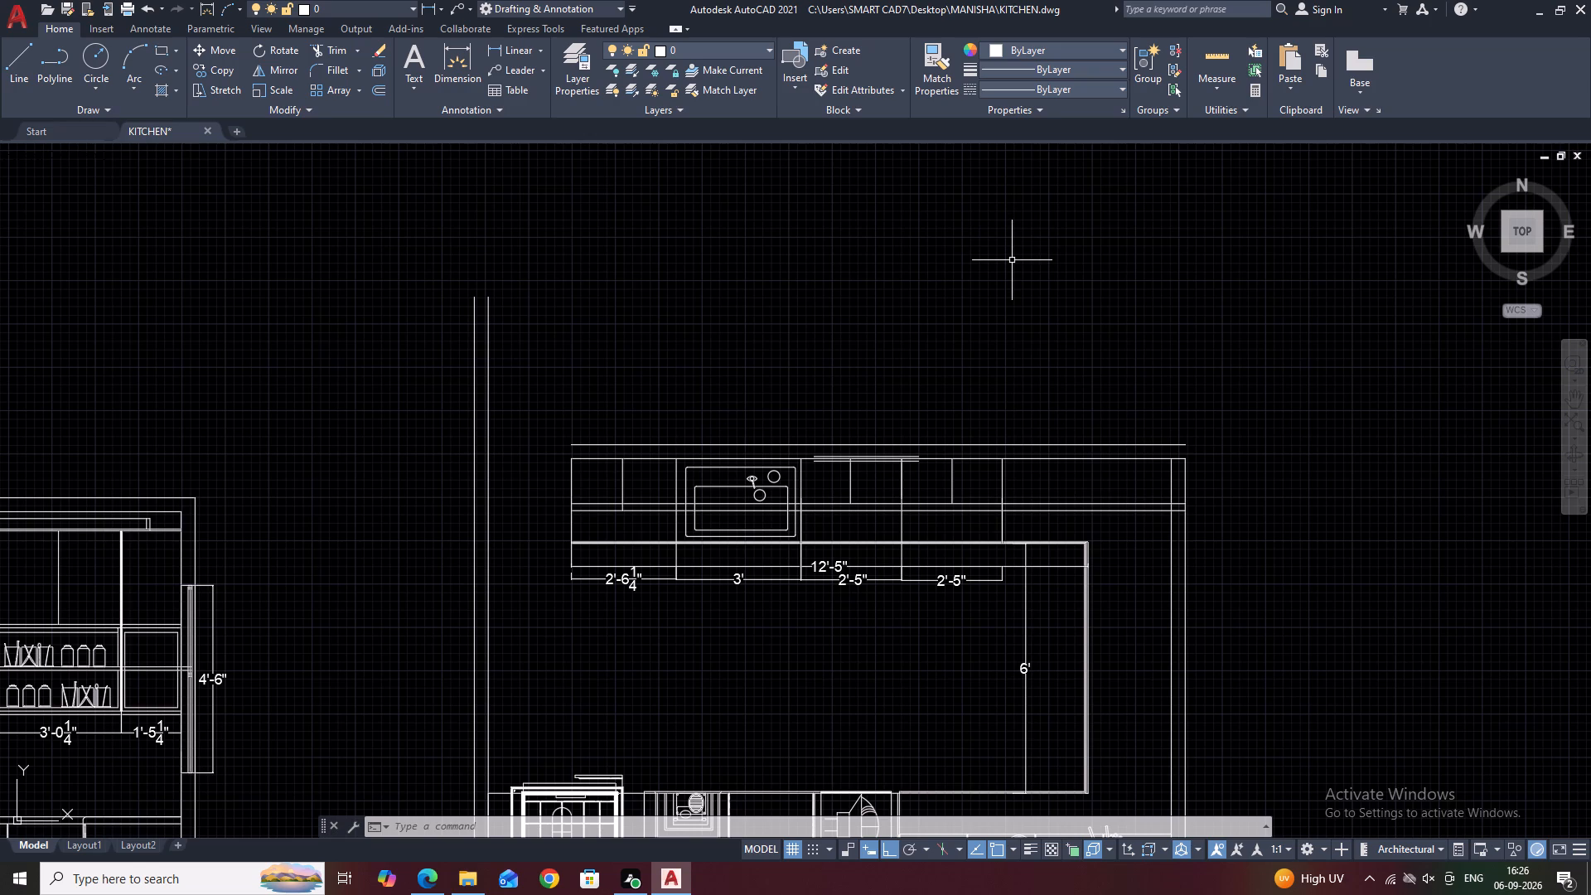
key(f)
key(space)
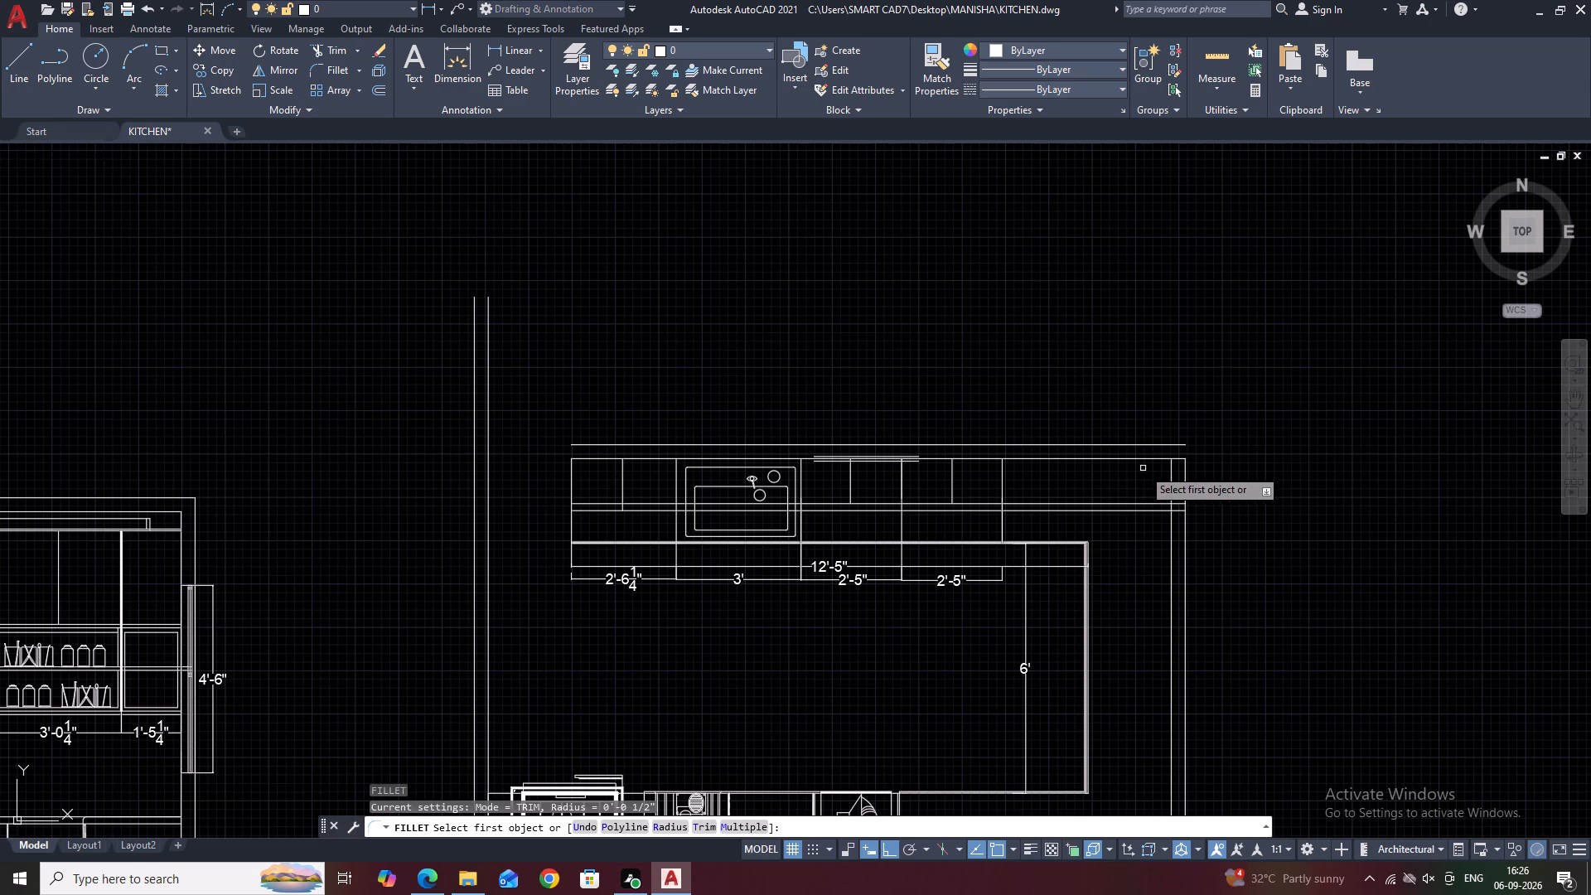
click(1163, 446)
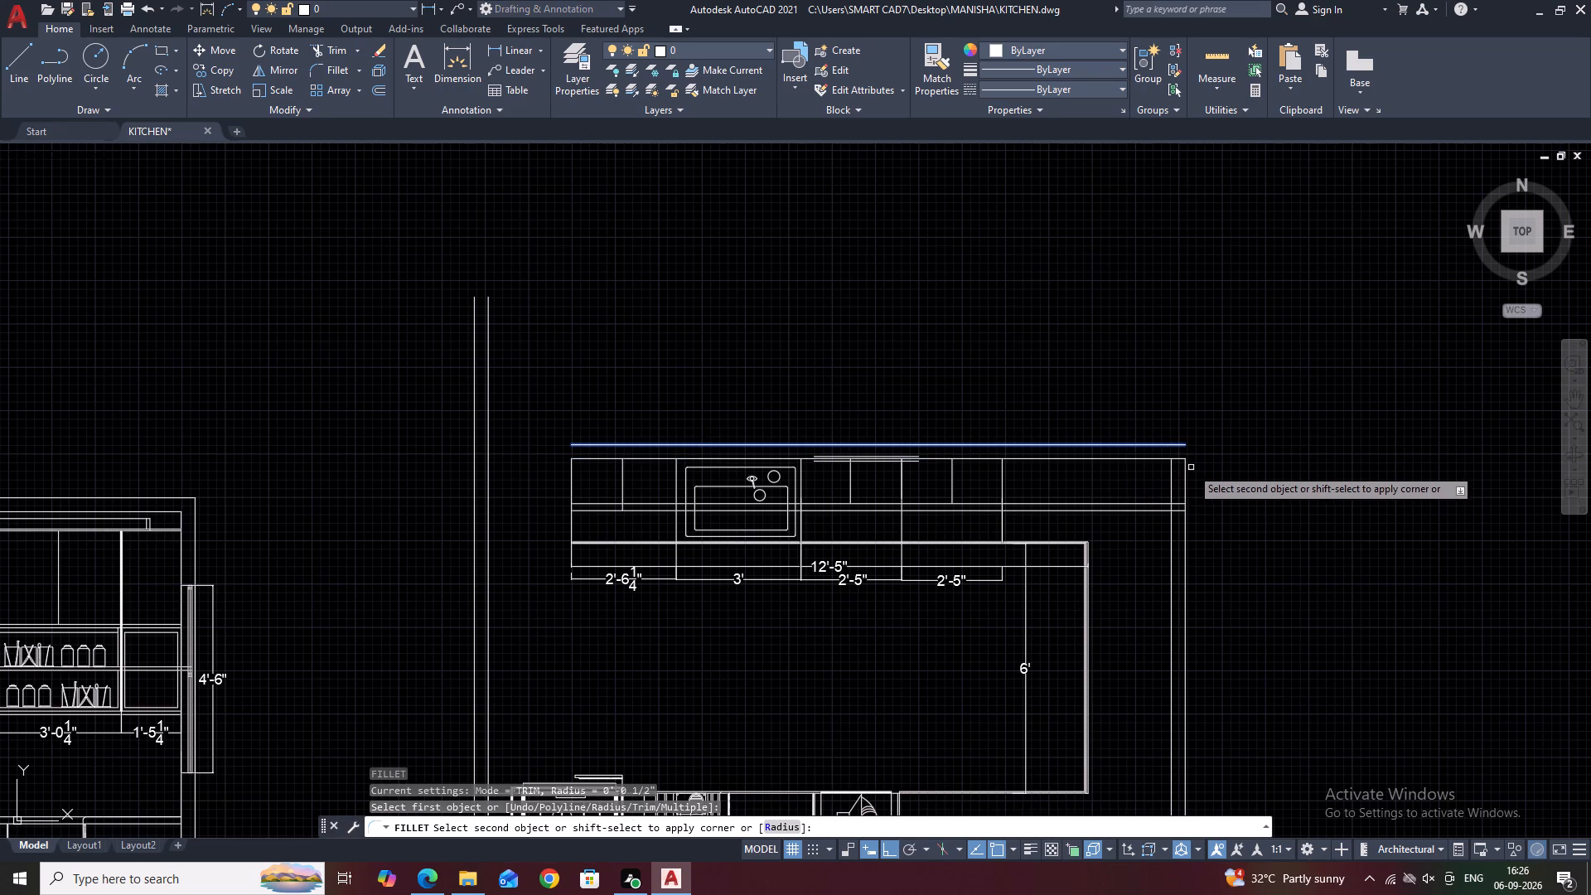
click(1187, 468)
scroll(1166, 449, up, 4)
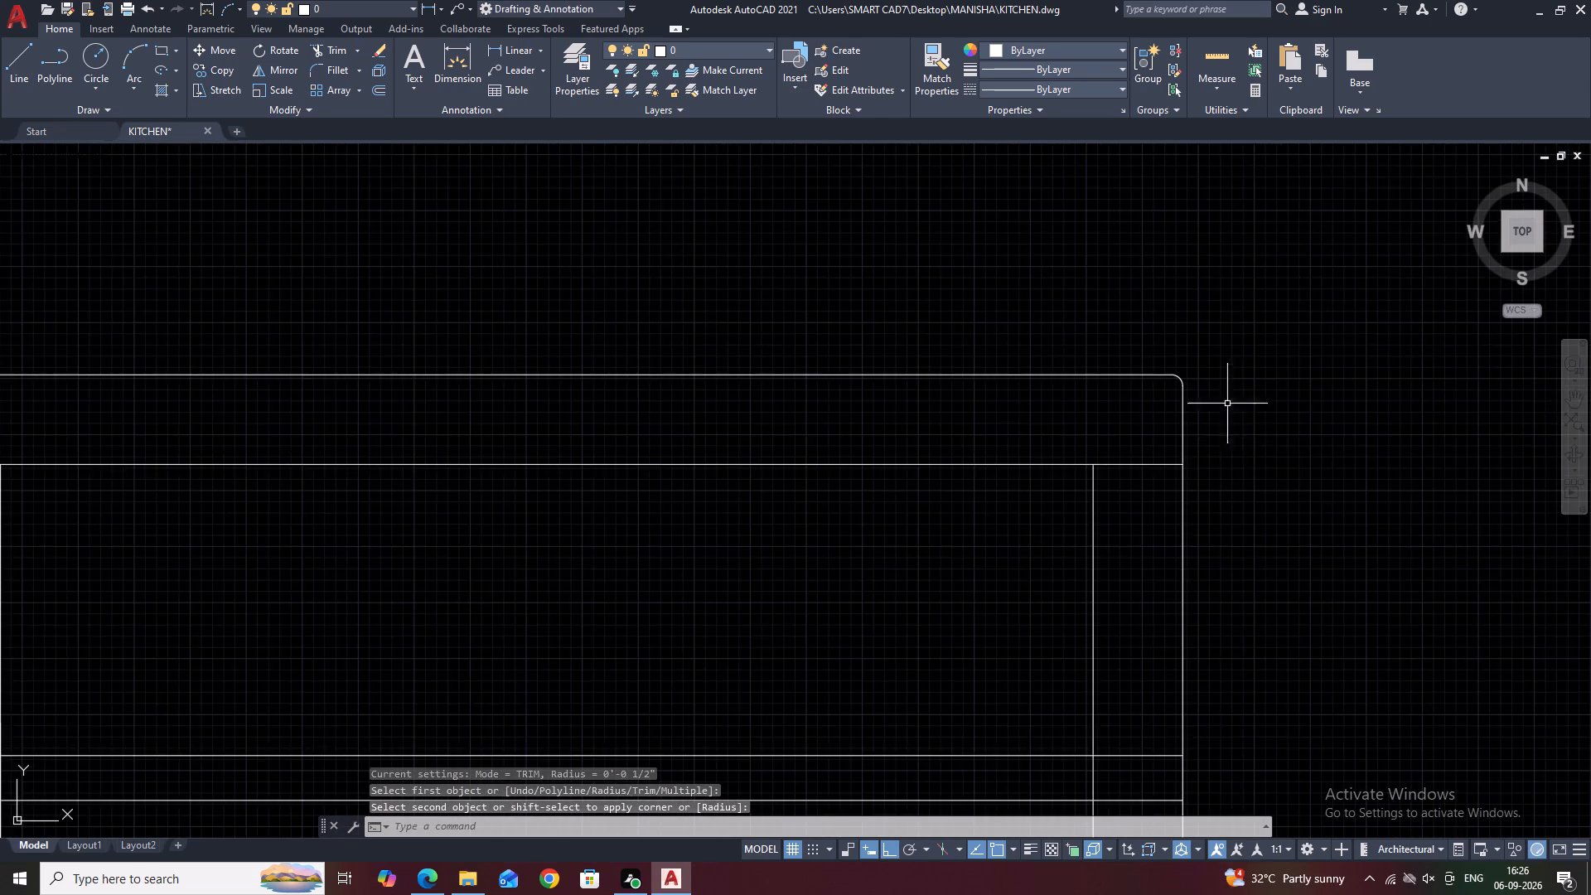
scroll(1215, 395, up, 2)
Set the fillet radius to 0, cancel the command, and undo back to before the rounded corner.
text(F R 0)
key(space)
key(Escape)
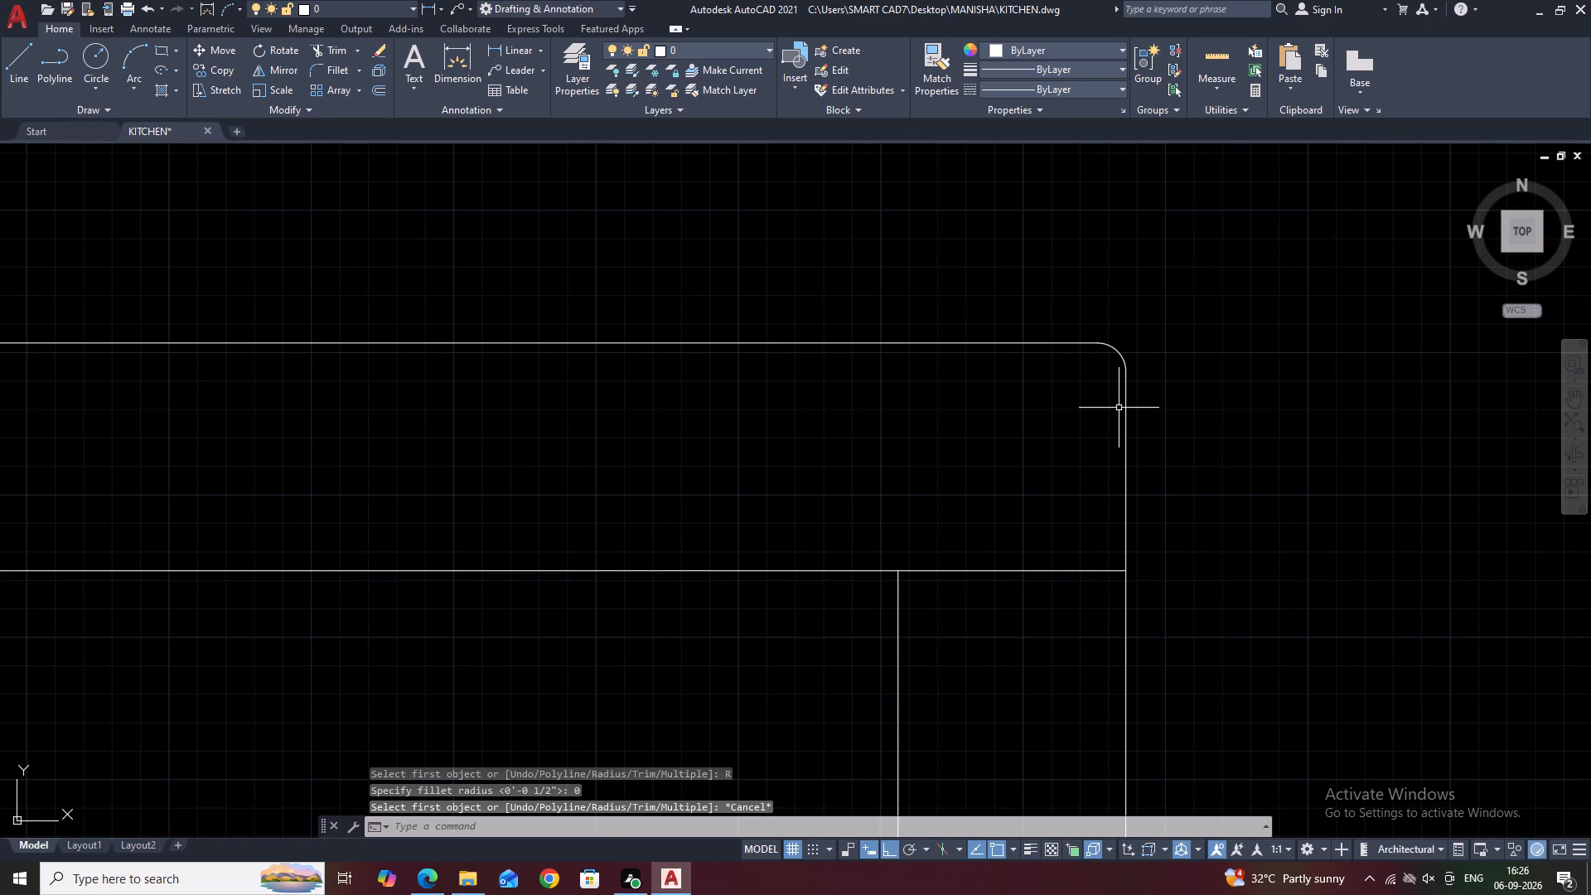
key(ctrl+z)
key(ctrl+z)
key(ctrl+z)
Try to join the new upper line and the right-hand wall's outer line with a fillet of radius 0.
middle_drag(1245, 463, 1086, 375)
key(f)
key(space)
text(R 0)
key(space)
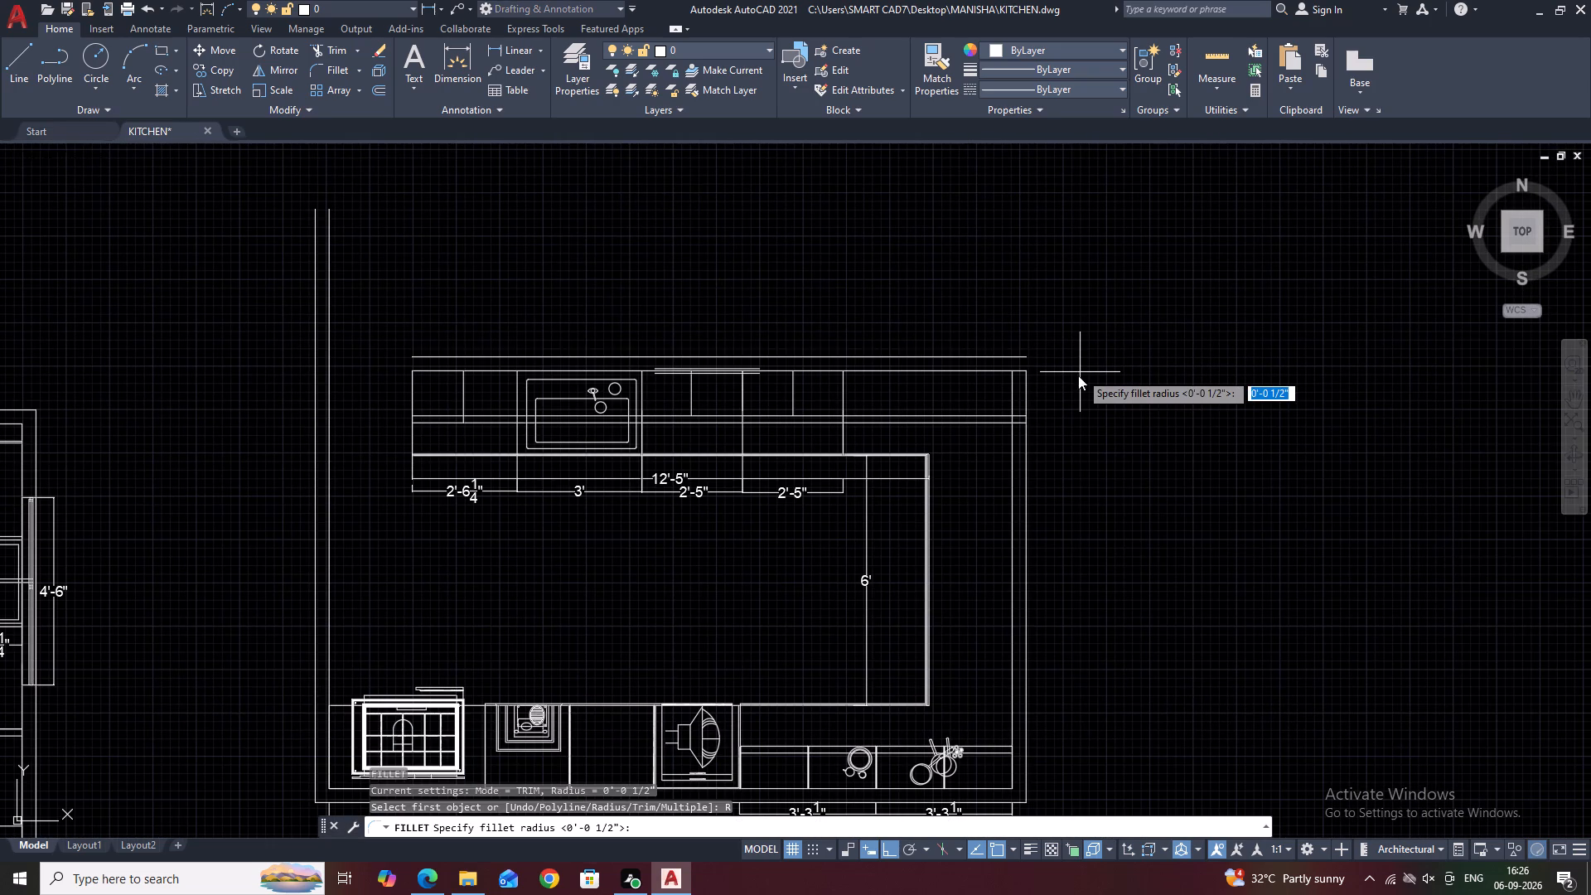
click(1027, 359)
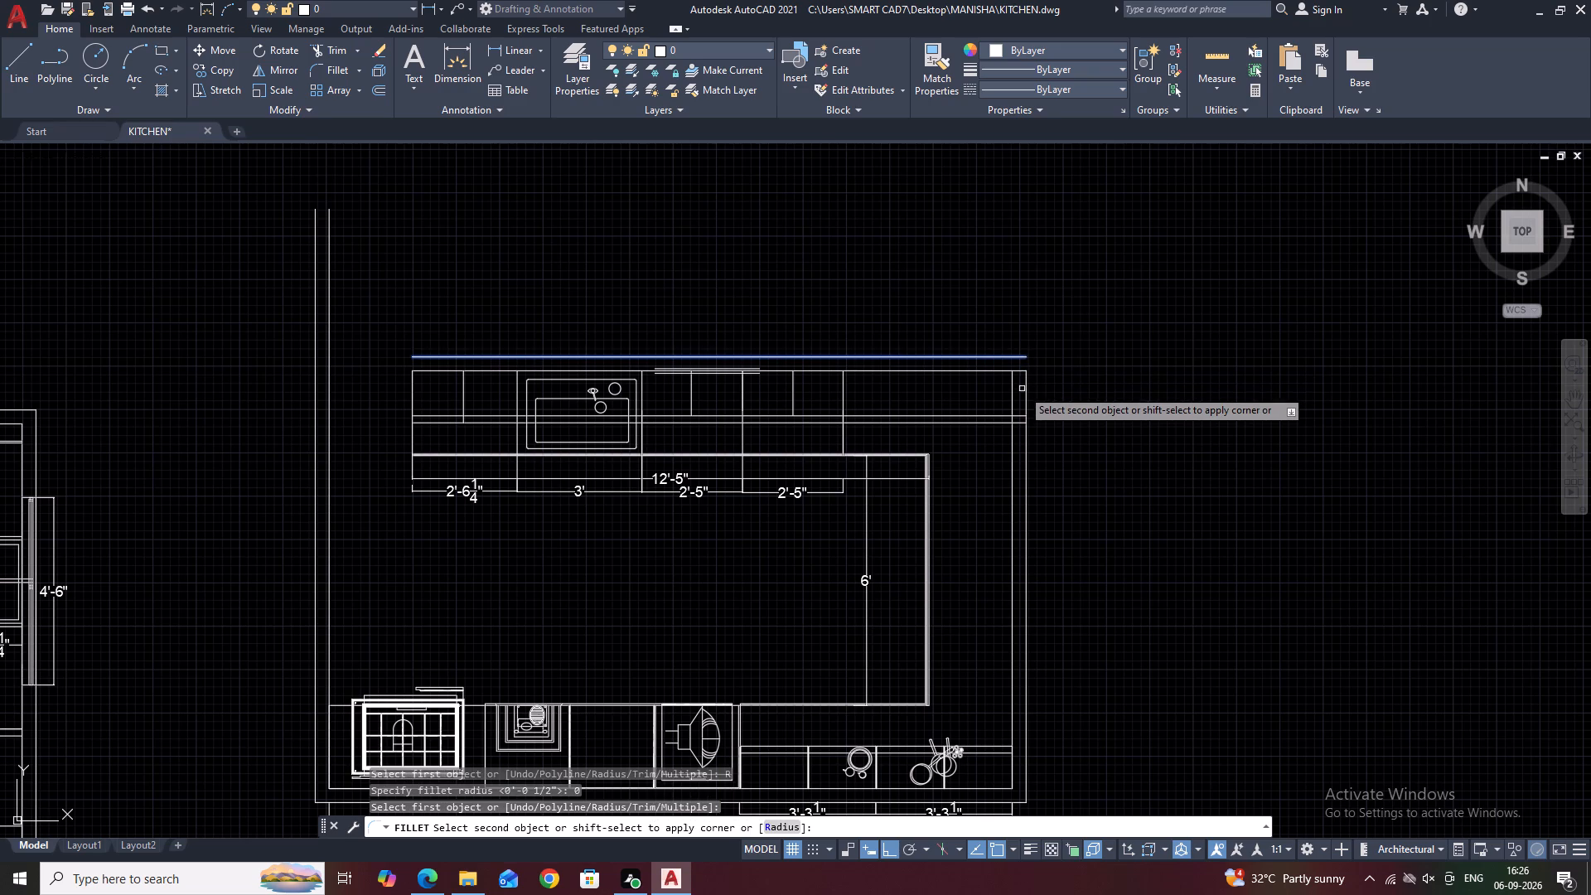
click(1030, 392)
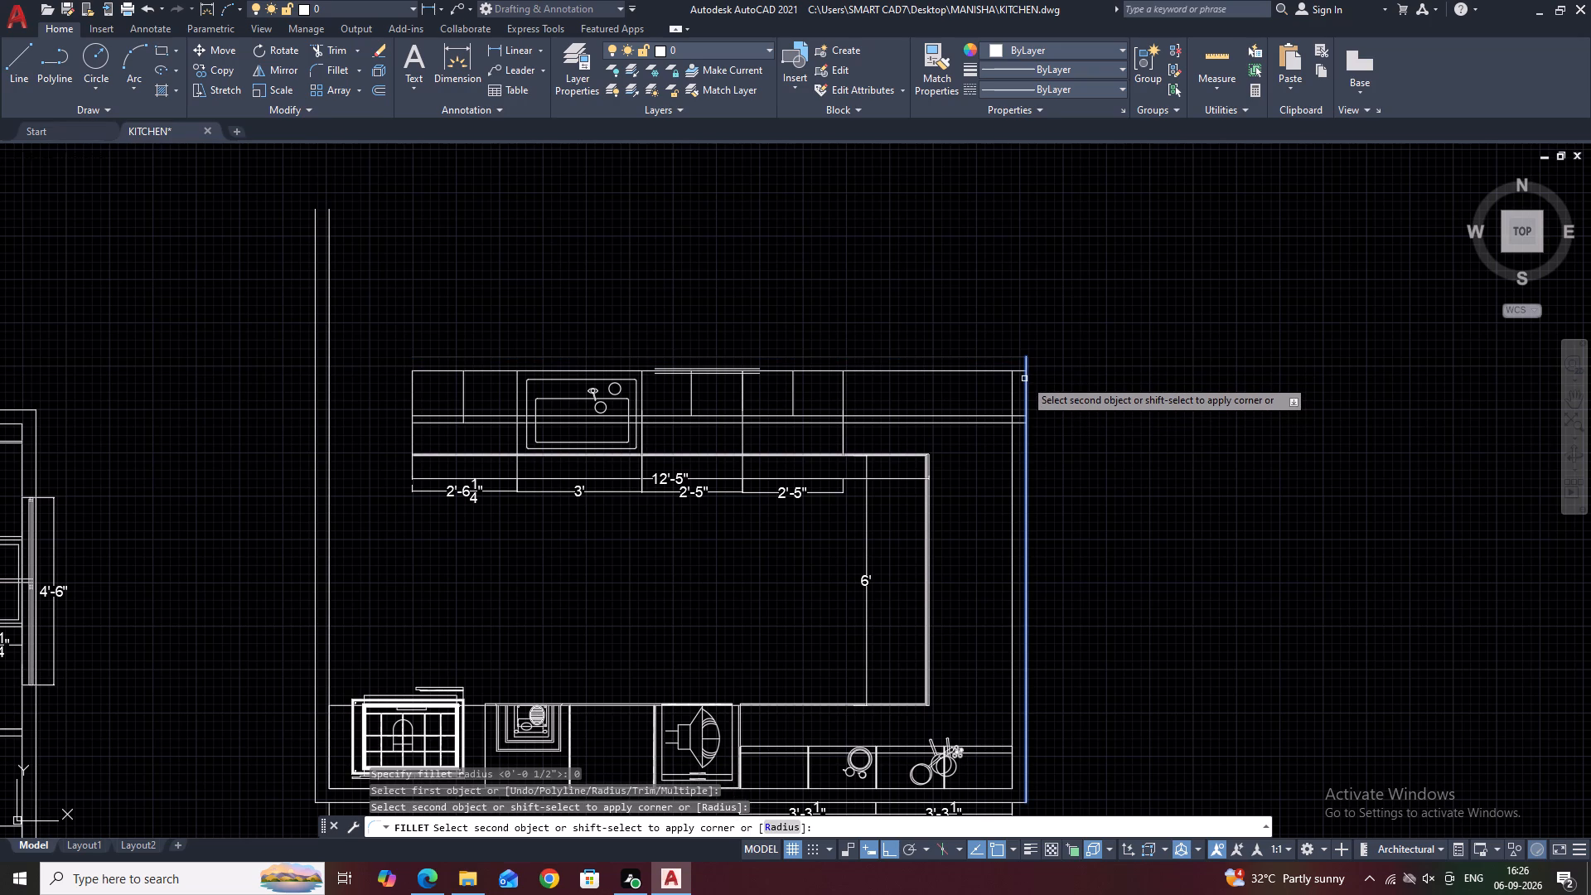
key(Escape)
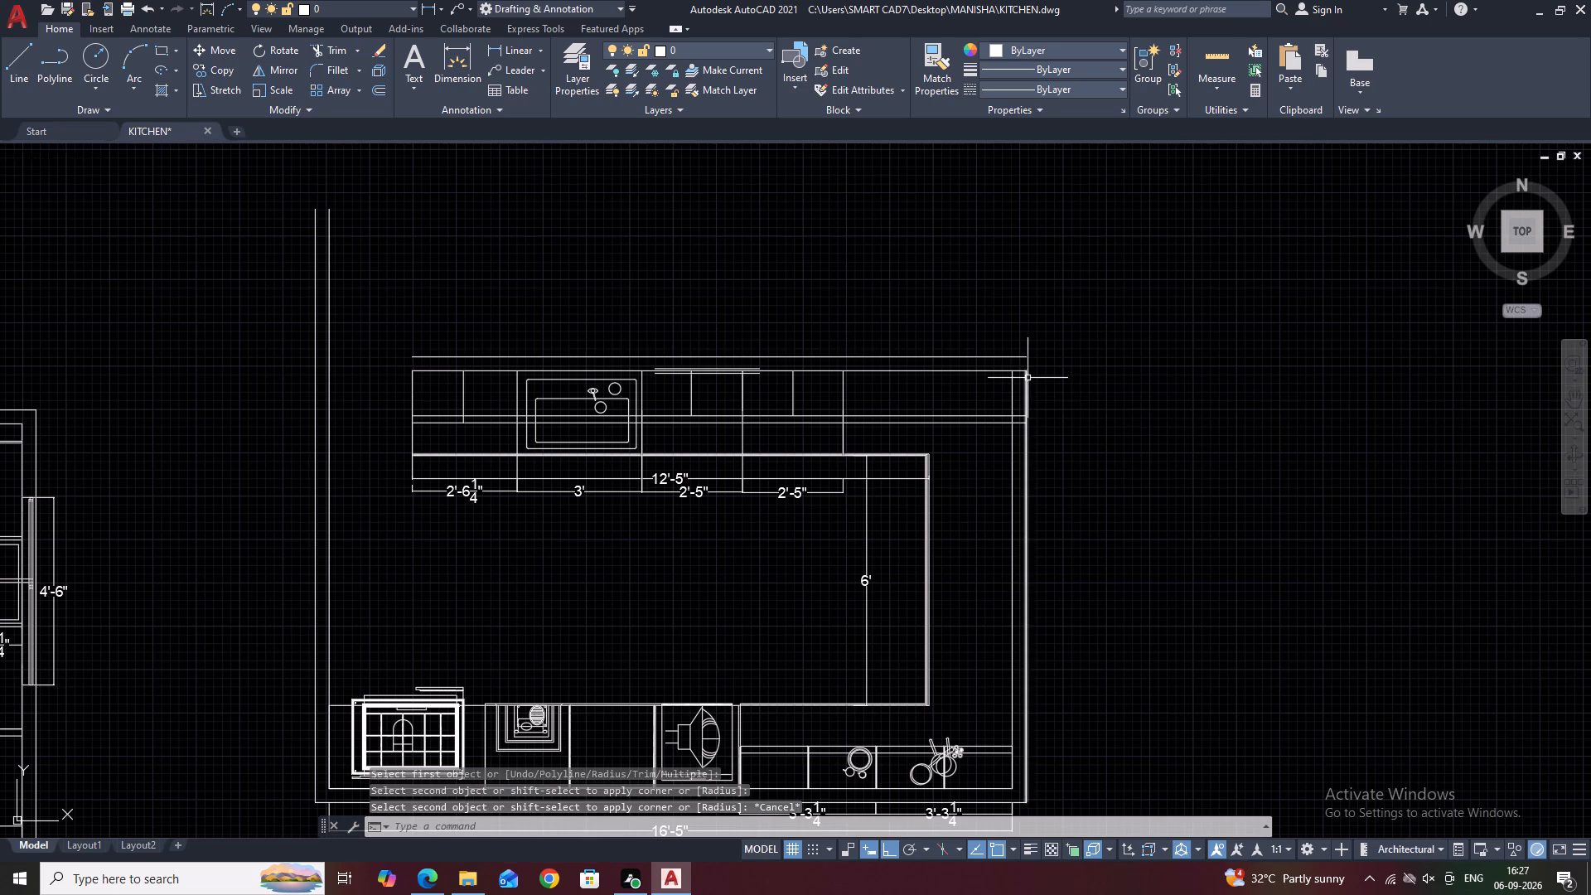
Stretch the top end of the right-hand wall's outer line up to the end of the upper offset line.
click(1027, 378)
scroll(1027, 378, up, 2)
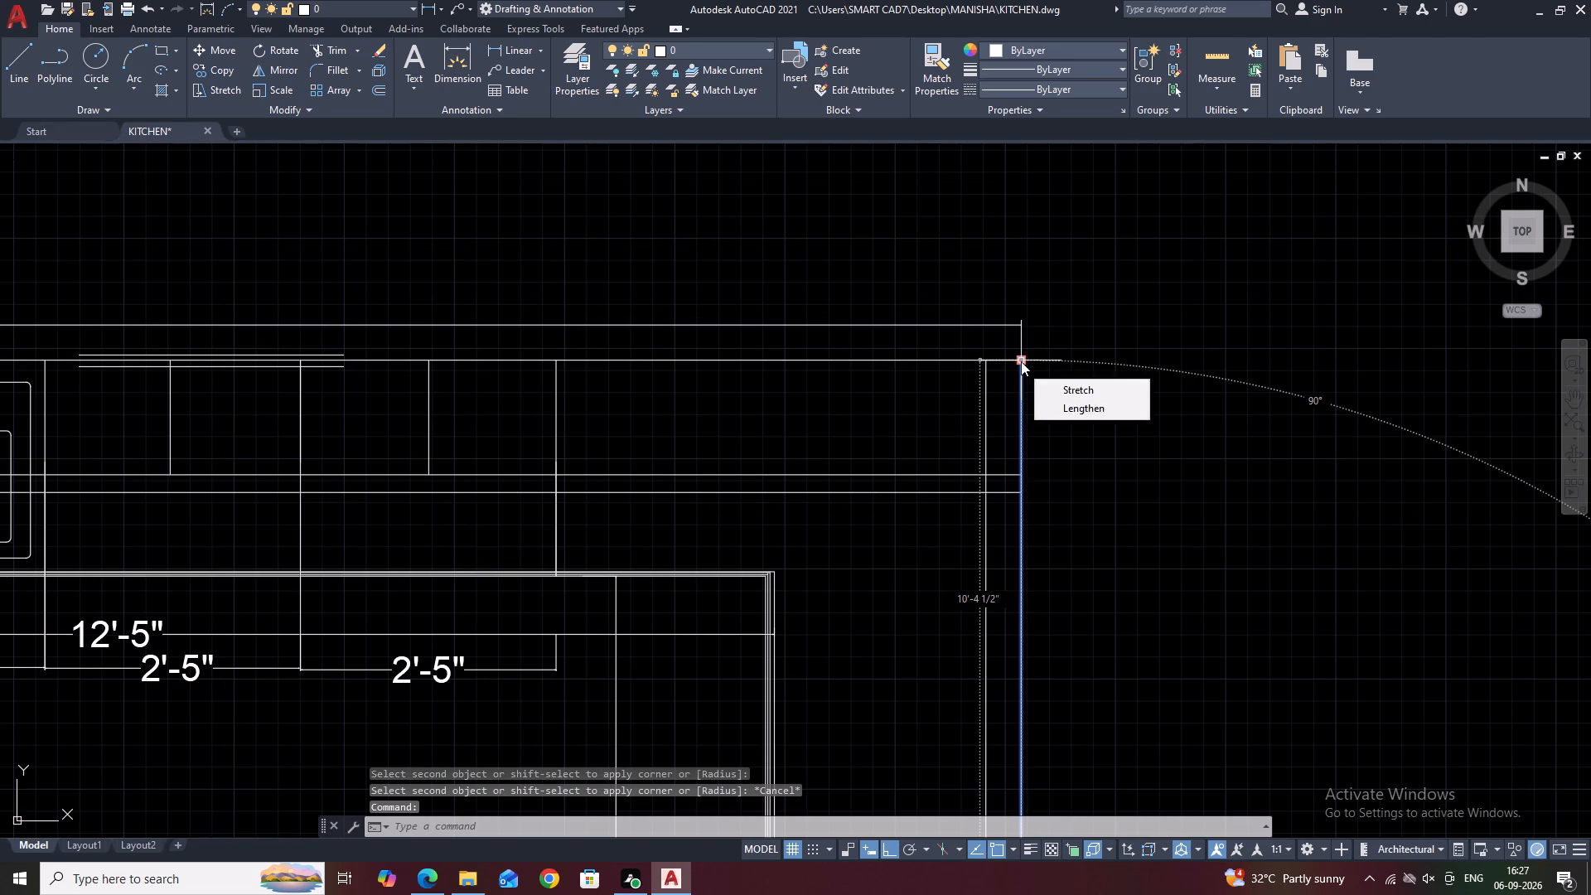
click(1021, 361)
click(1023, 324)
key(Escape)
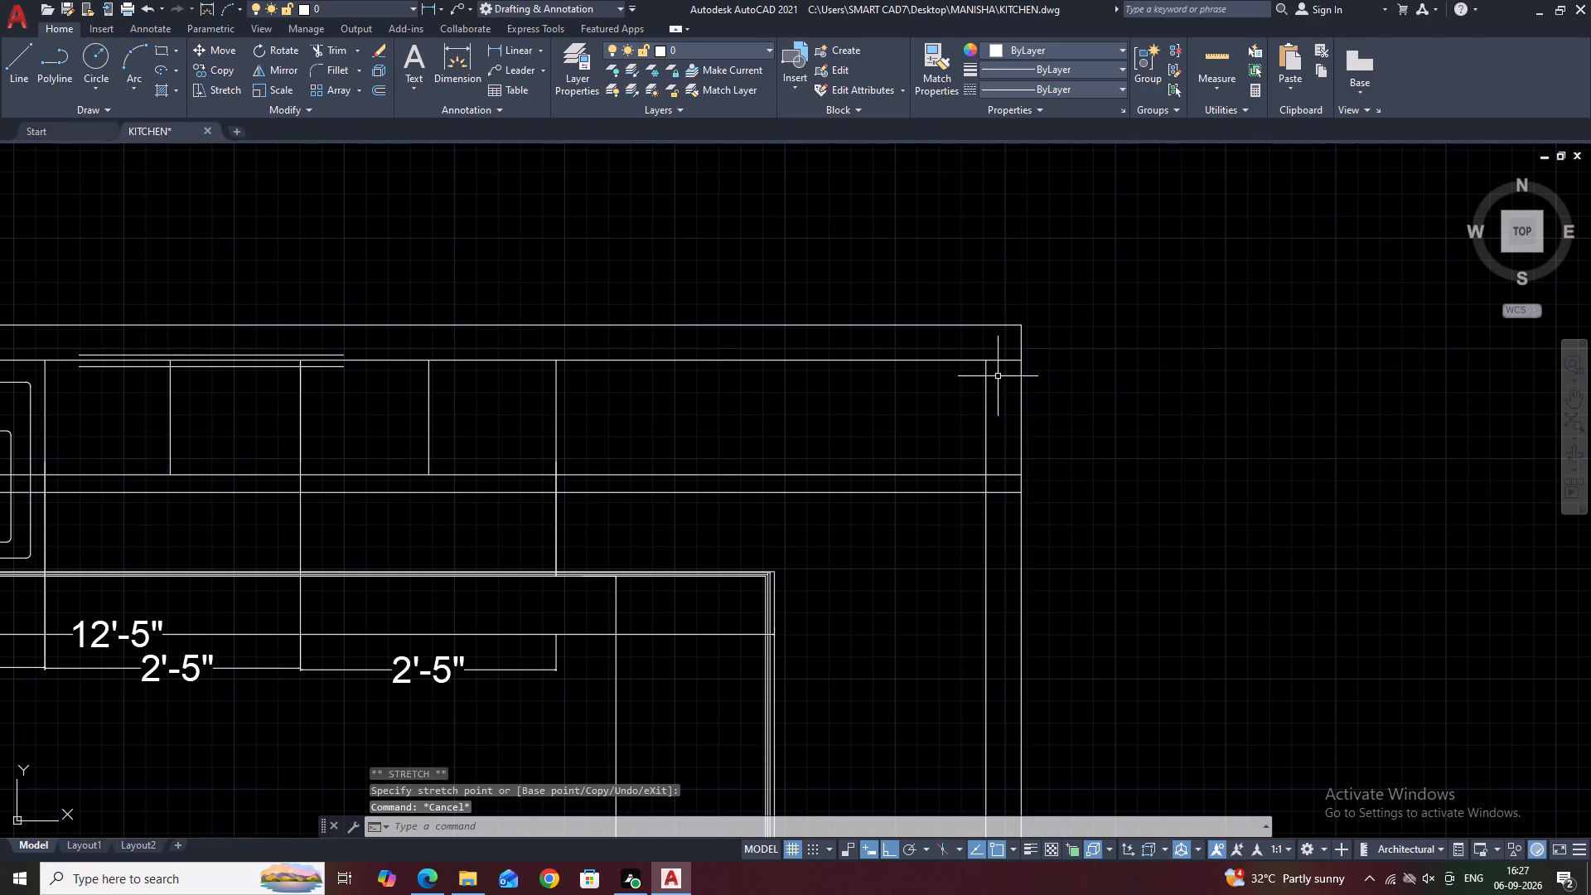
Trim the piece of the counter's top edge lying between the inner and outer lines of the right-hand wall.
text(TR)
key(space)
click(999, 360)
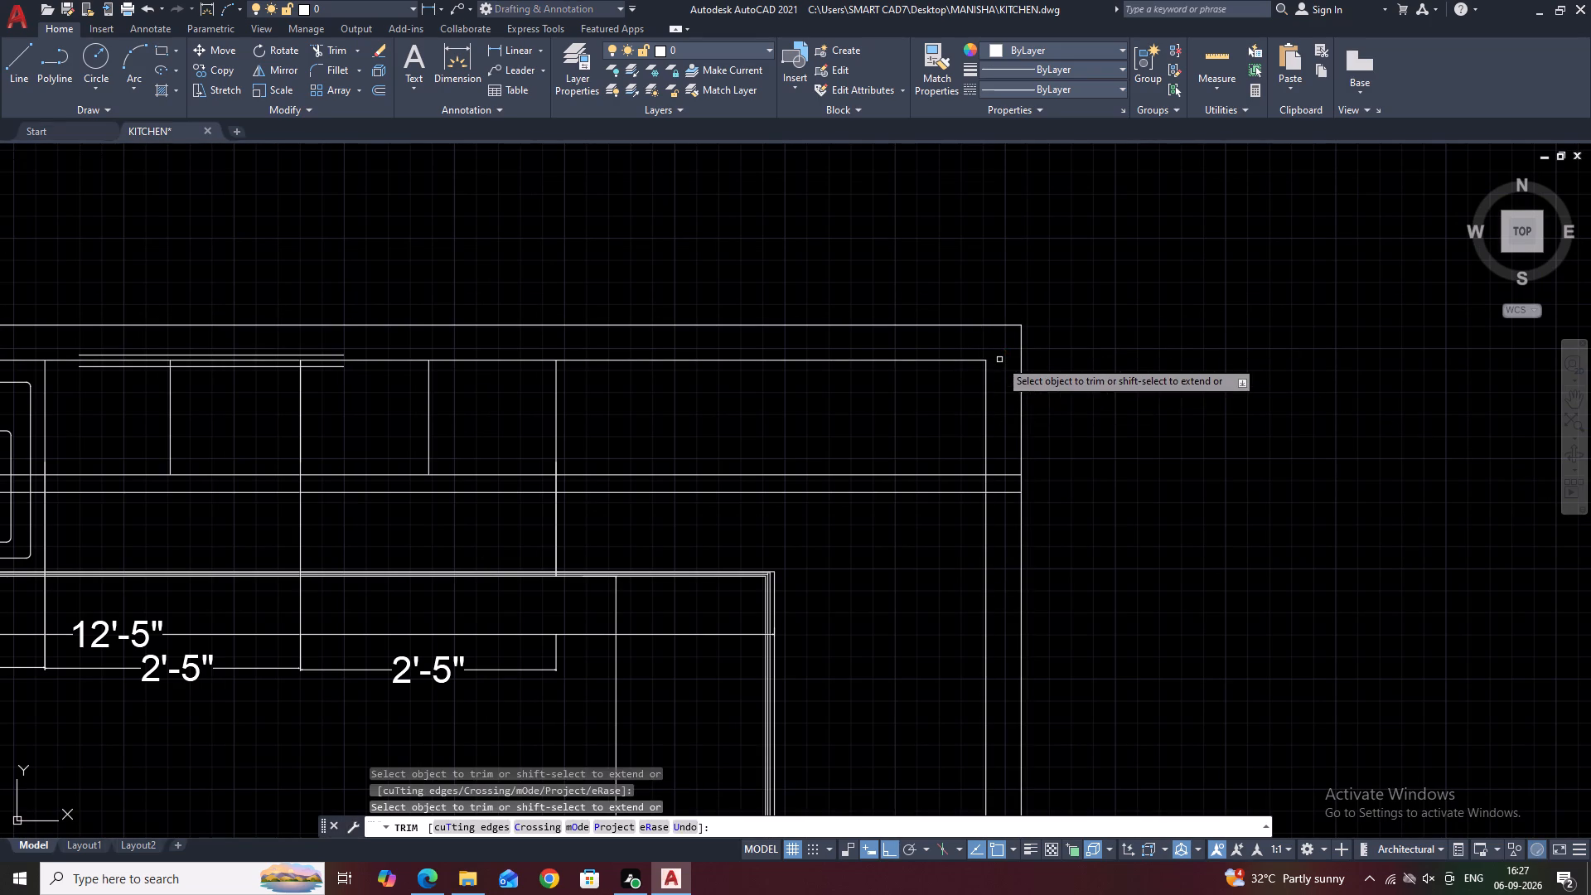
key(Escape)
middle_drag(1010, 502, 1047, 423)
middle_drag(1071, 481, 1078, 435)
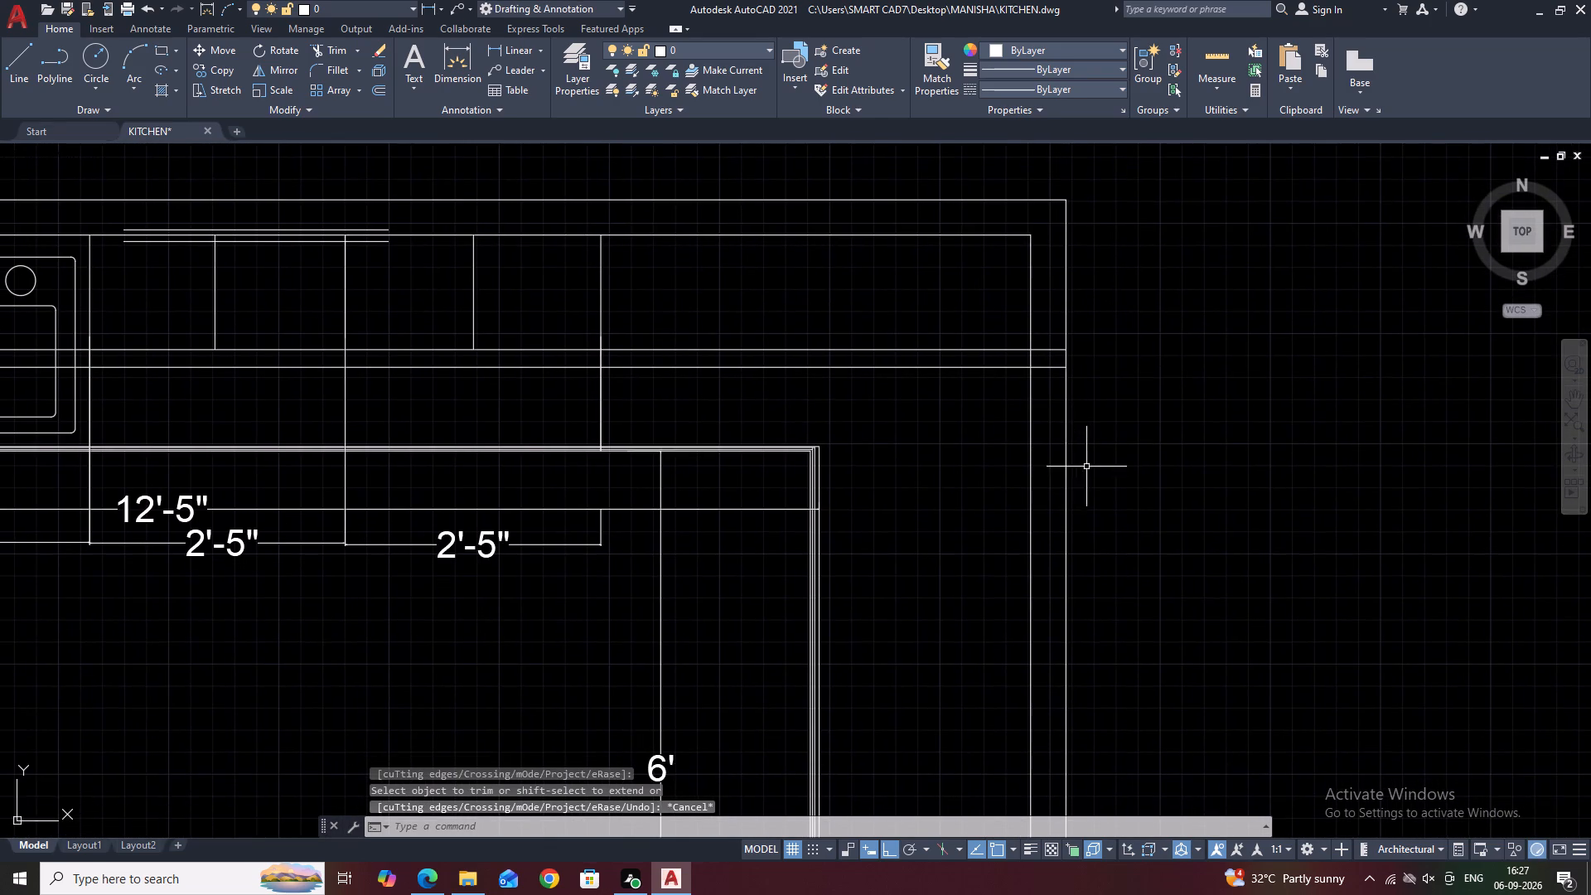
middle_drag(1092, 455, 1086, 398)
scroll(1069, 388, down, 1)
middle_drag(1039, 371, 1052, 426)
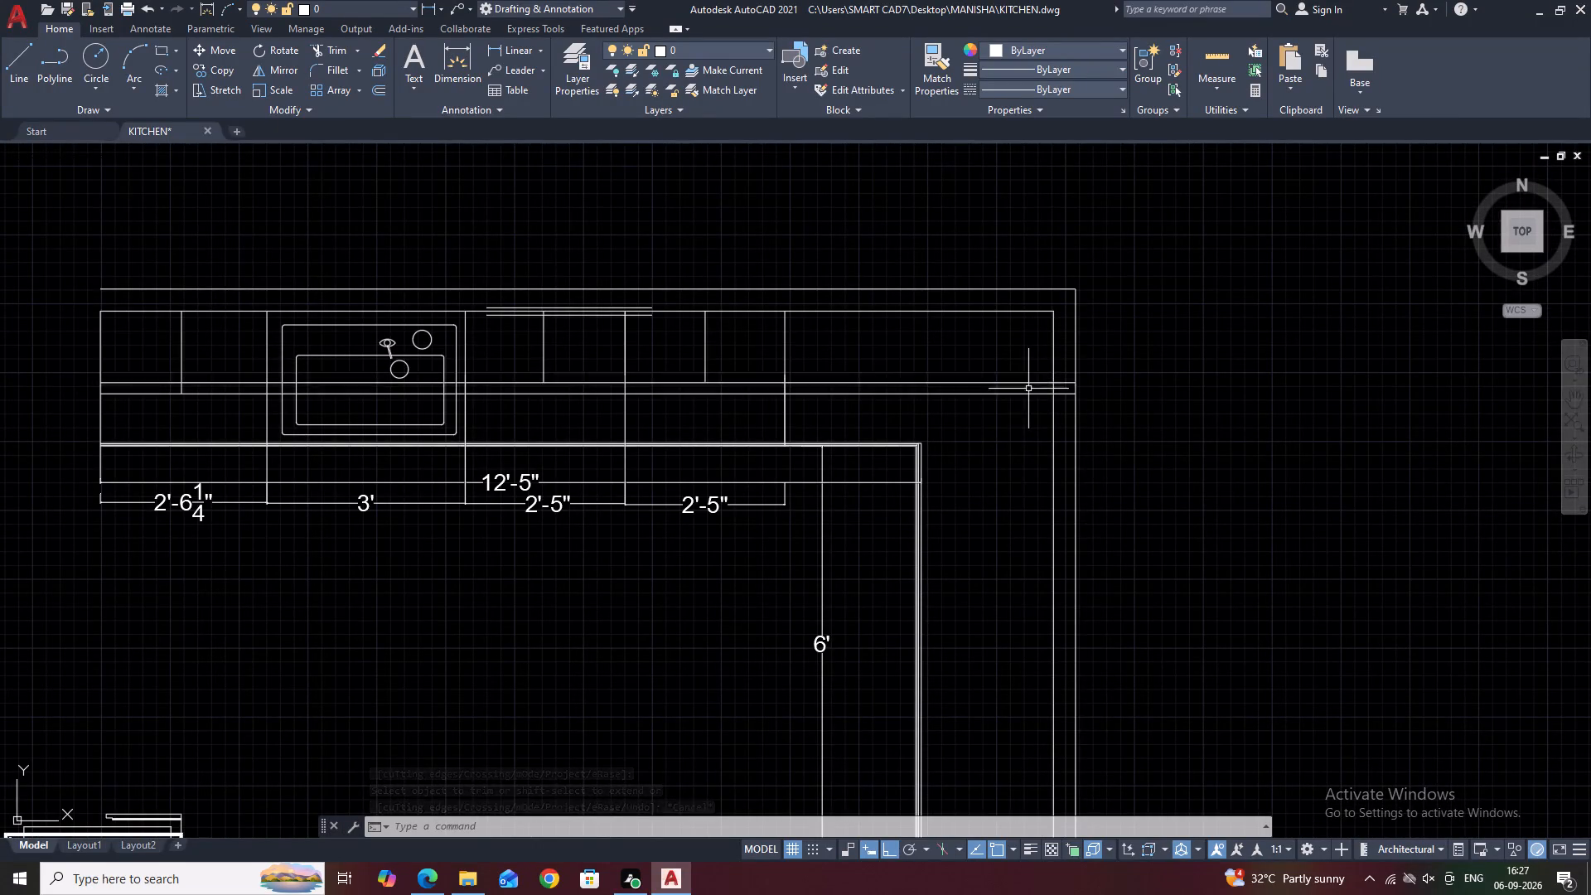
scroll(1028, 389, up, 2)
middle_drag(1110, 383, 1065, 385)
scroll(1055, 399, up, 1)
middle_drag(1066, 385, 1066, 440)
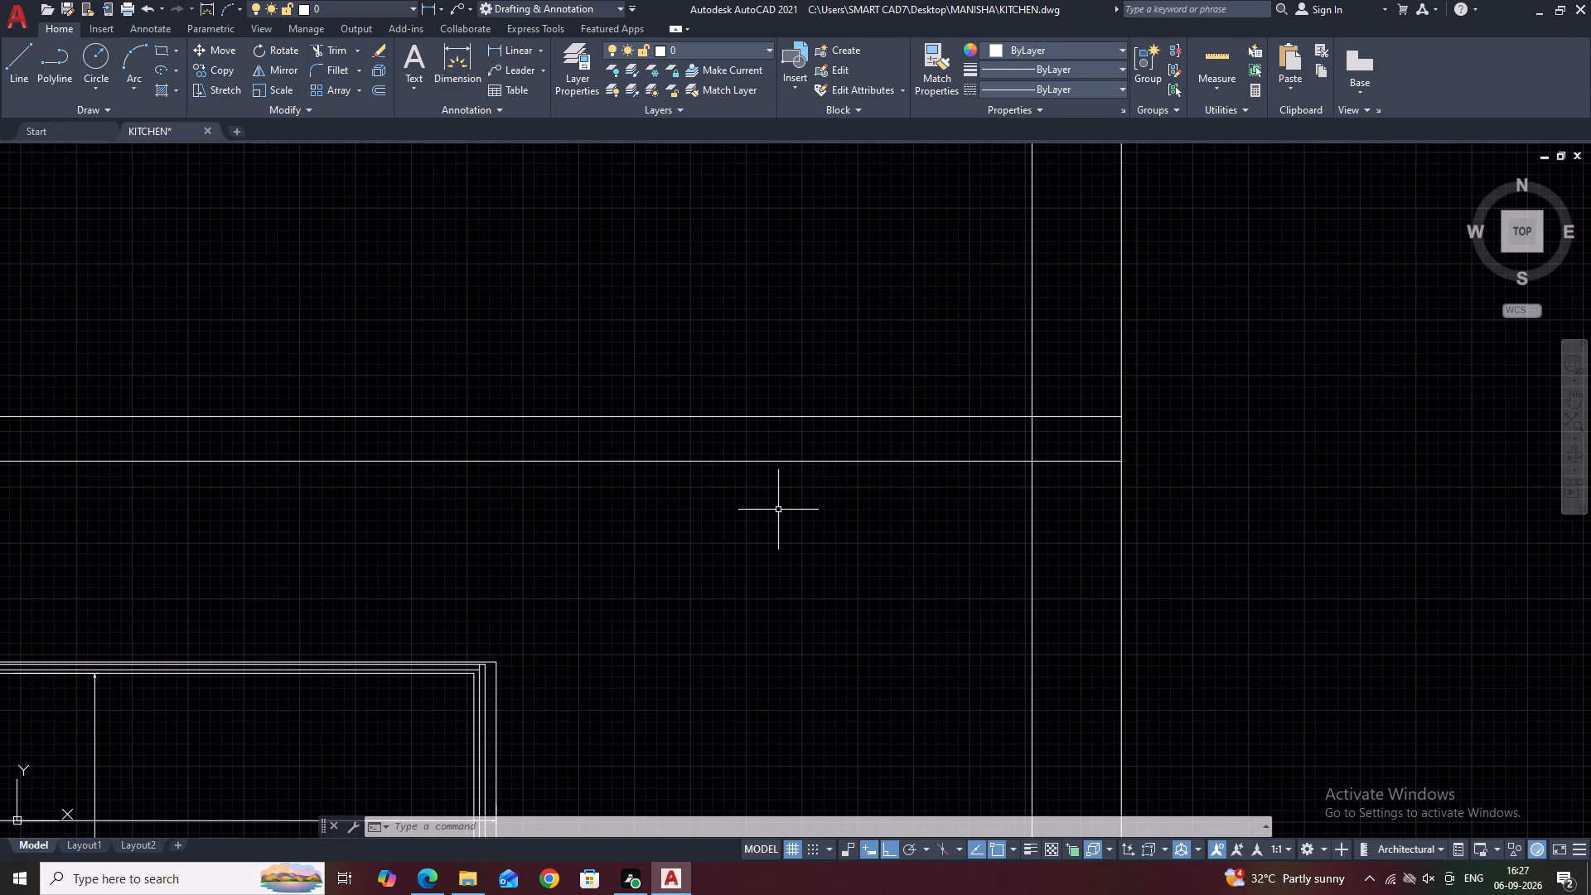
Examine the upper counter run, its section divisions and the closed double-line wall corner beside it.
scroll(866, 535, down, 2)
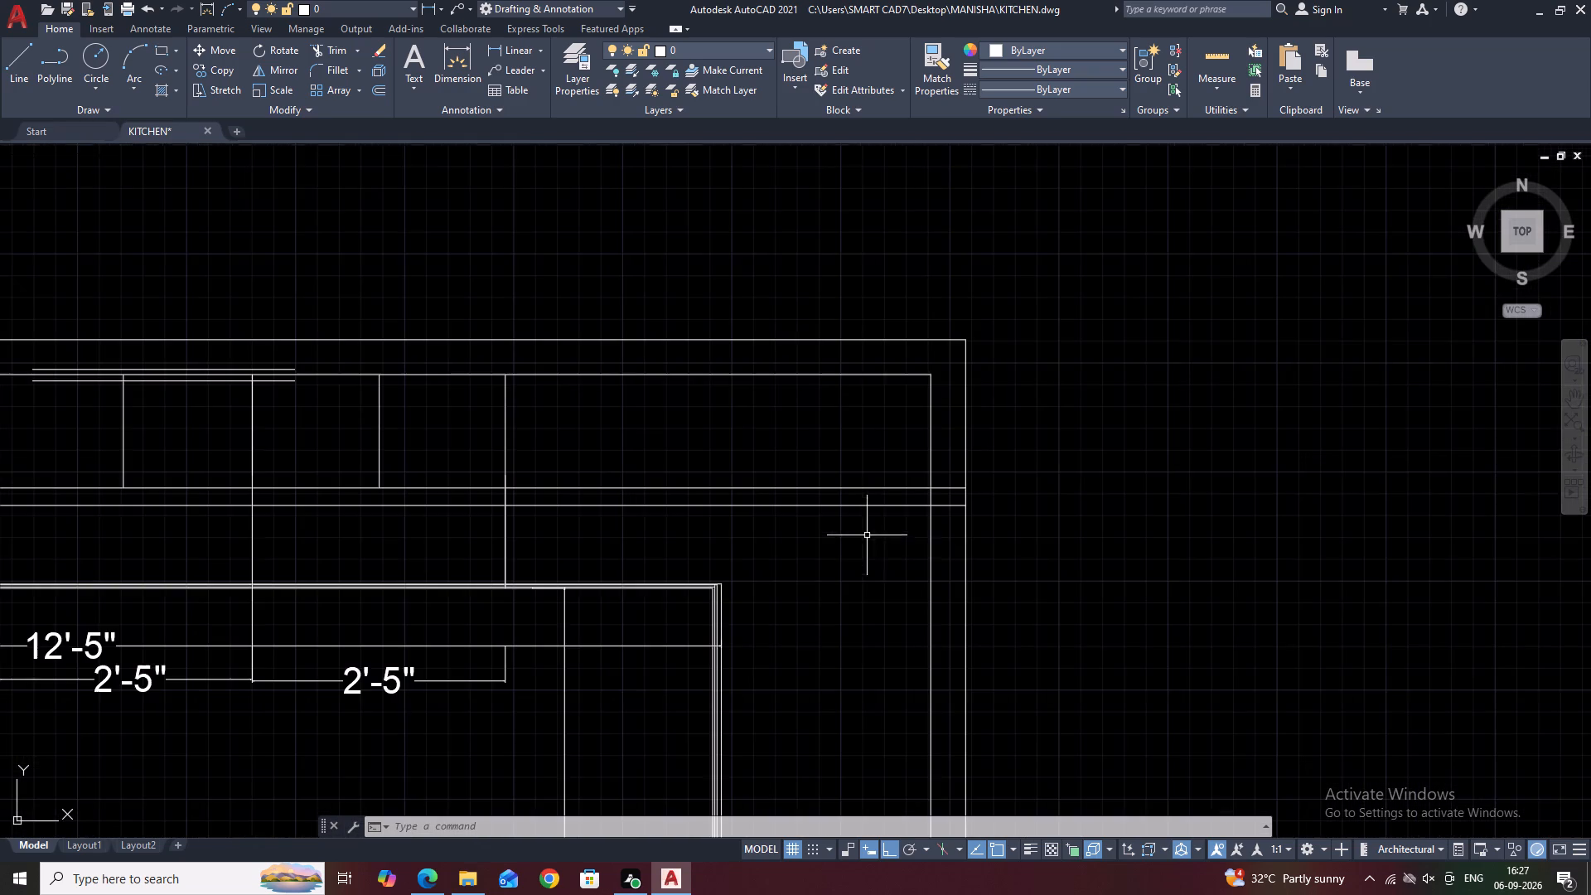
middle_drag(942, 537, 947, 499)
scroll(912, 521, down, 1)
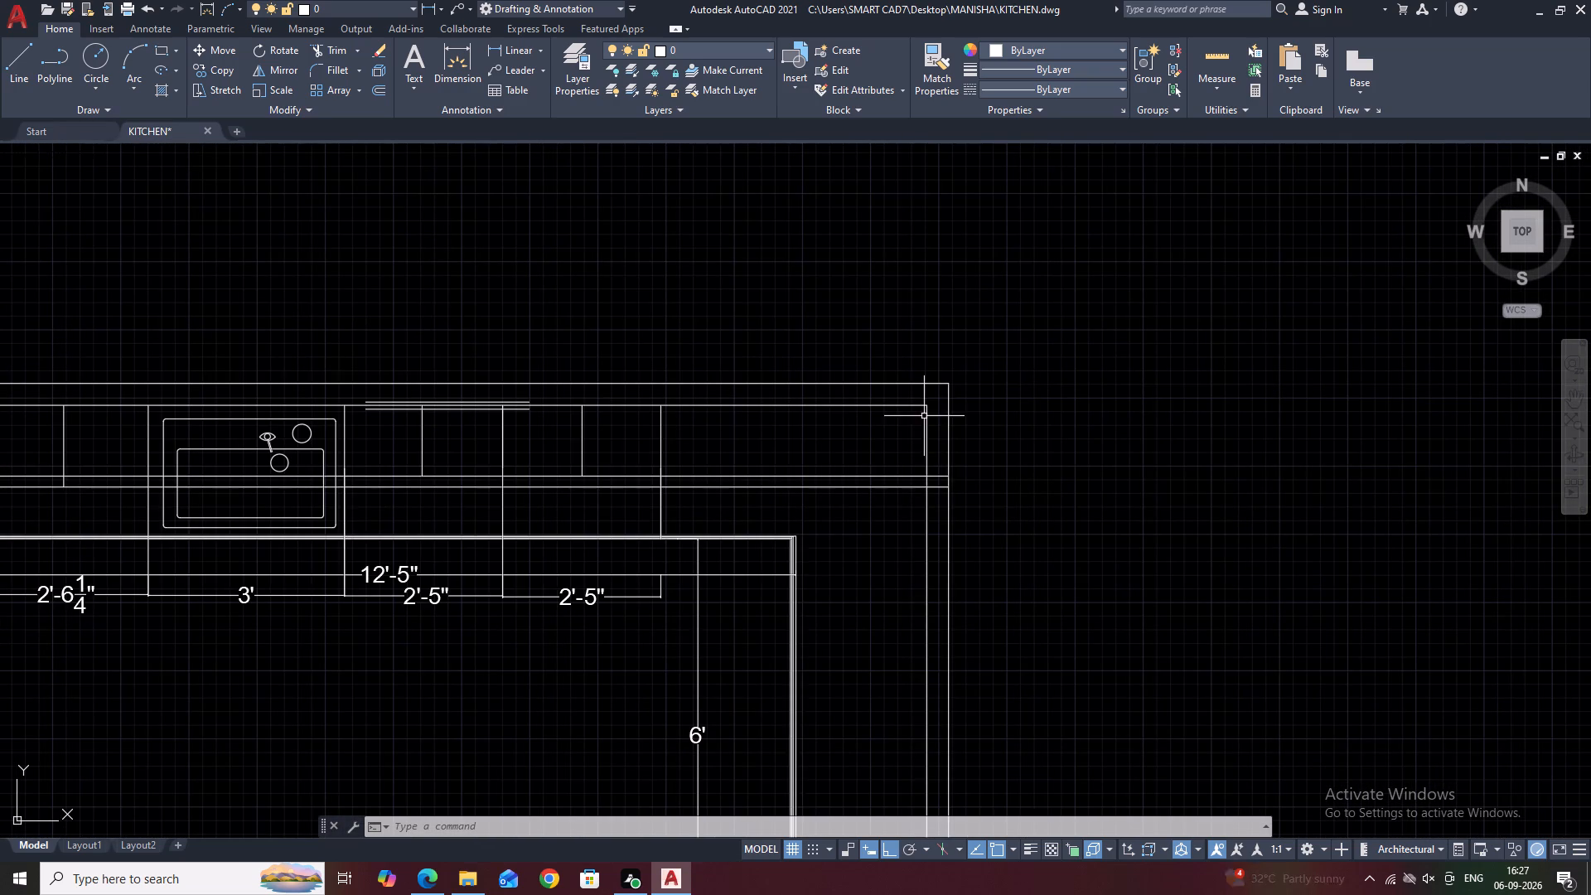
middle_drag(828, 470, 946, 485)
scroll(953, 480, down, 1)
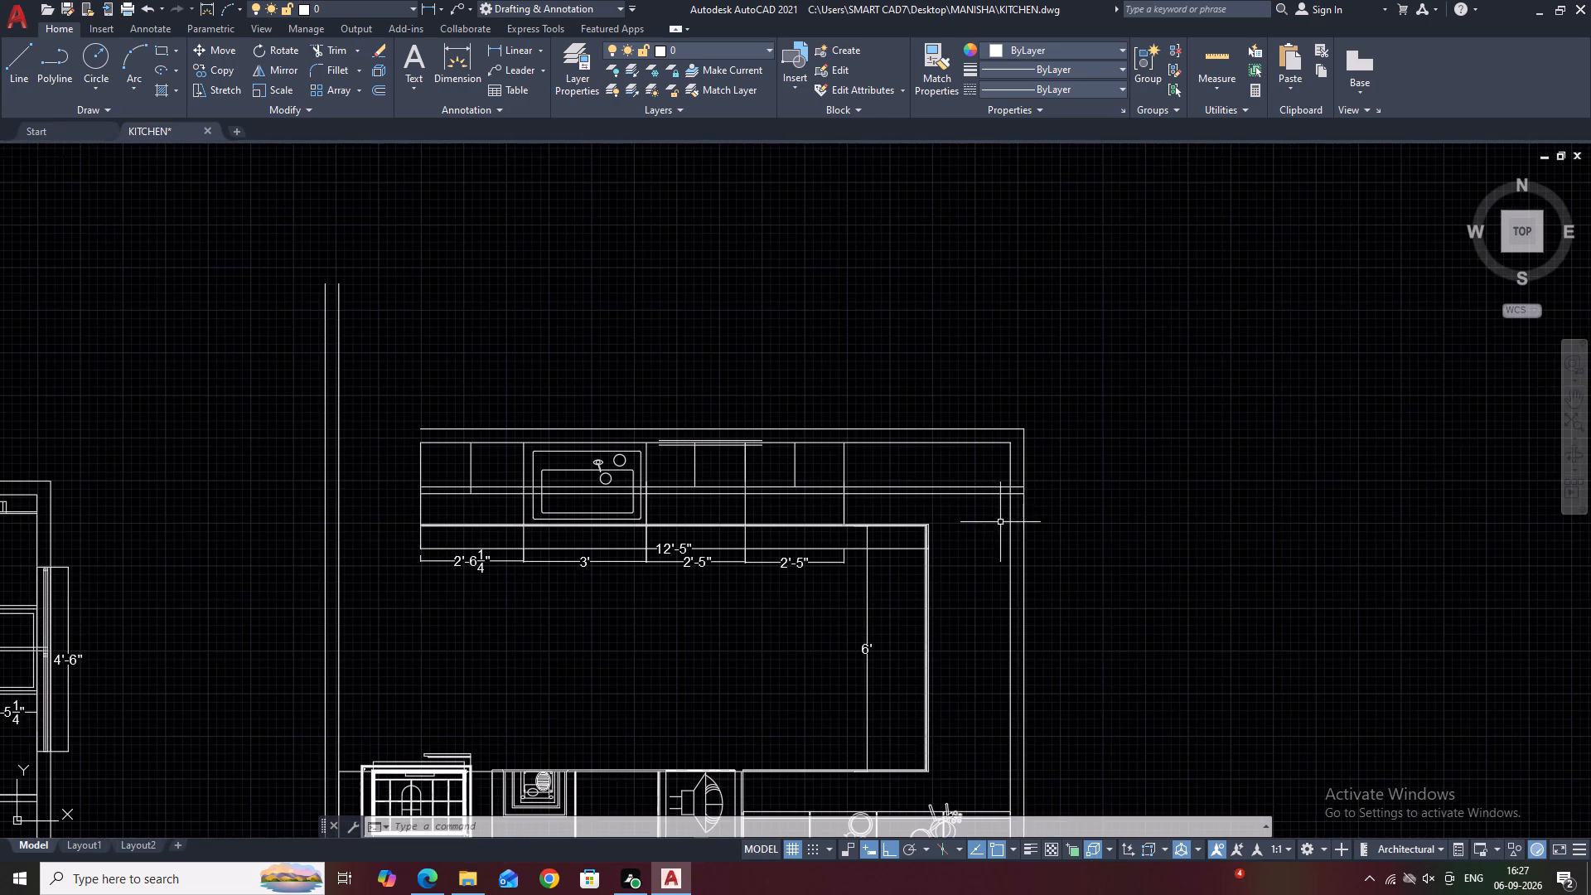
middle_drag(1028, 495, 1038, 477)
scroll(996, 513, up, 1)
middle_drag(1027, 449, 1032, 459)
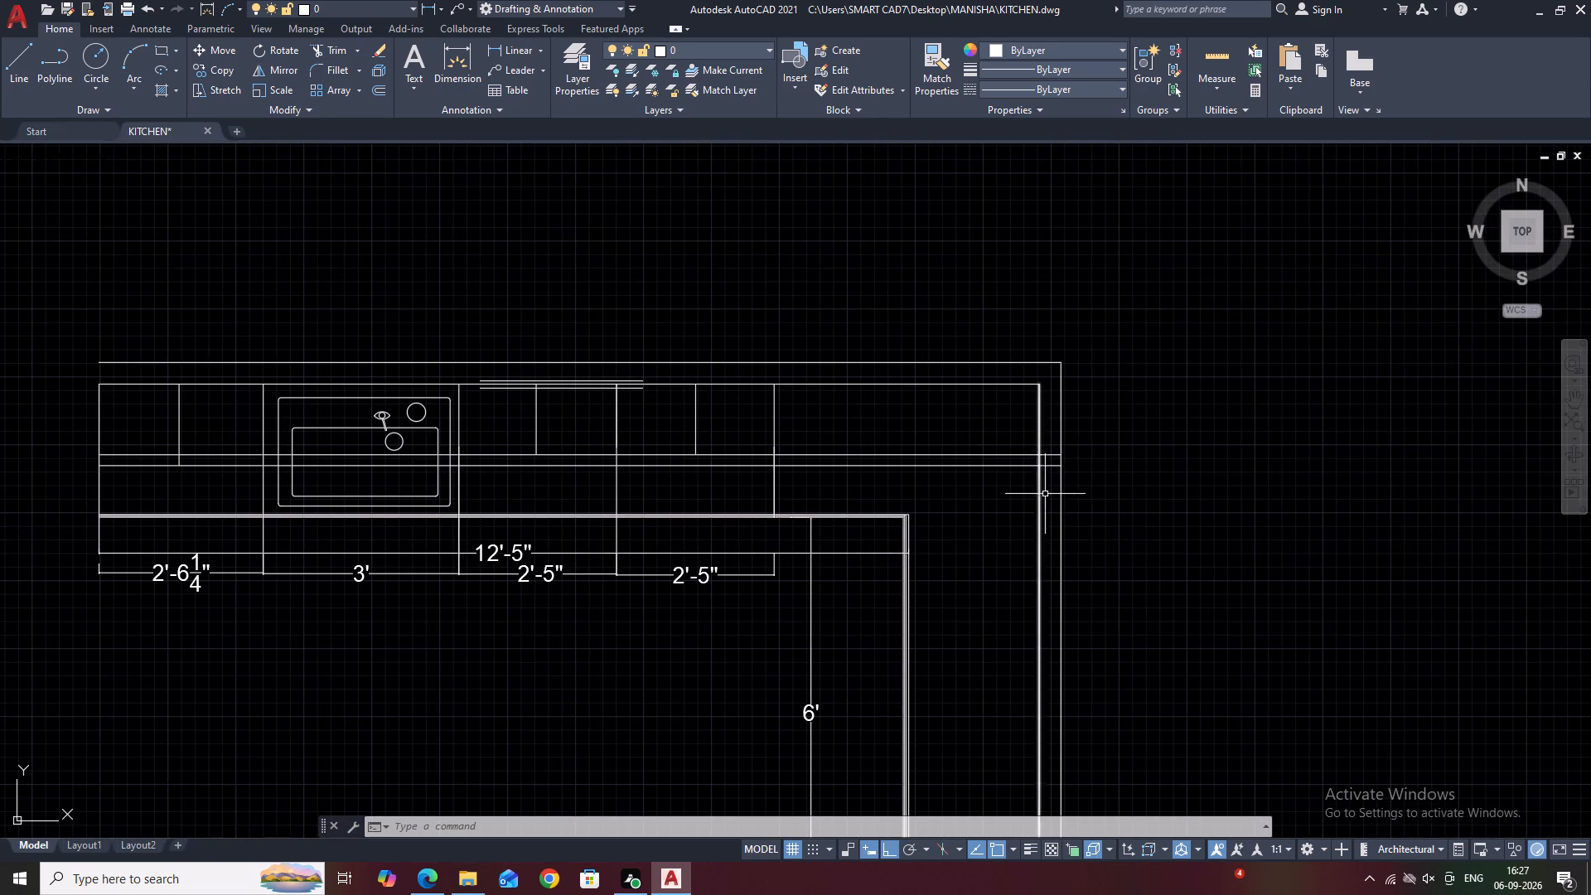
middle_drag(1056, 499, 1065, 513)
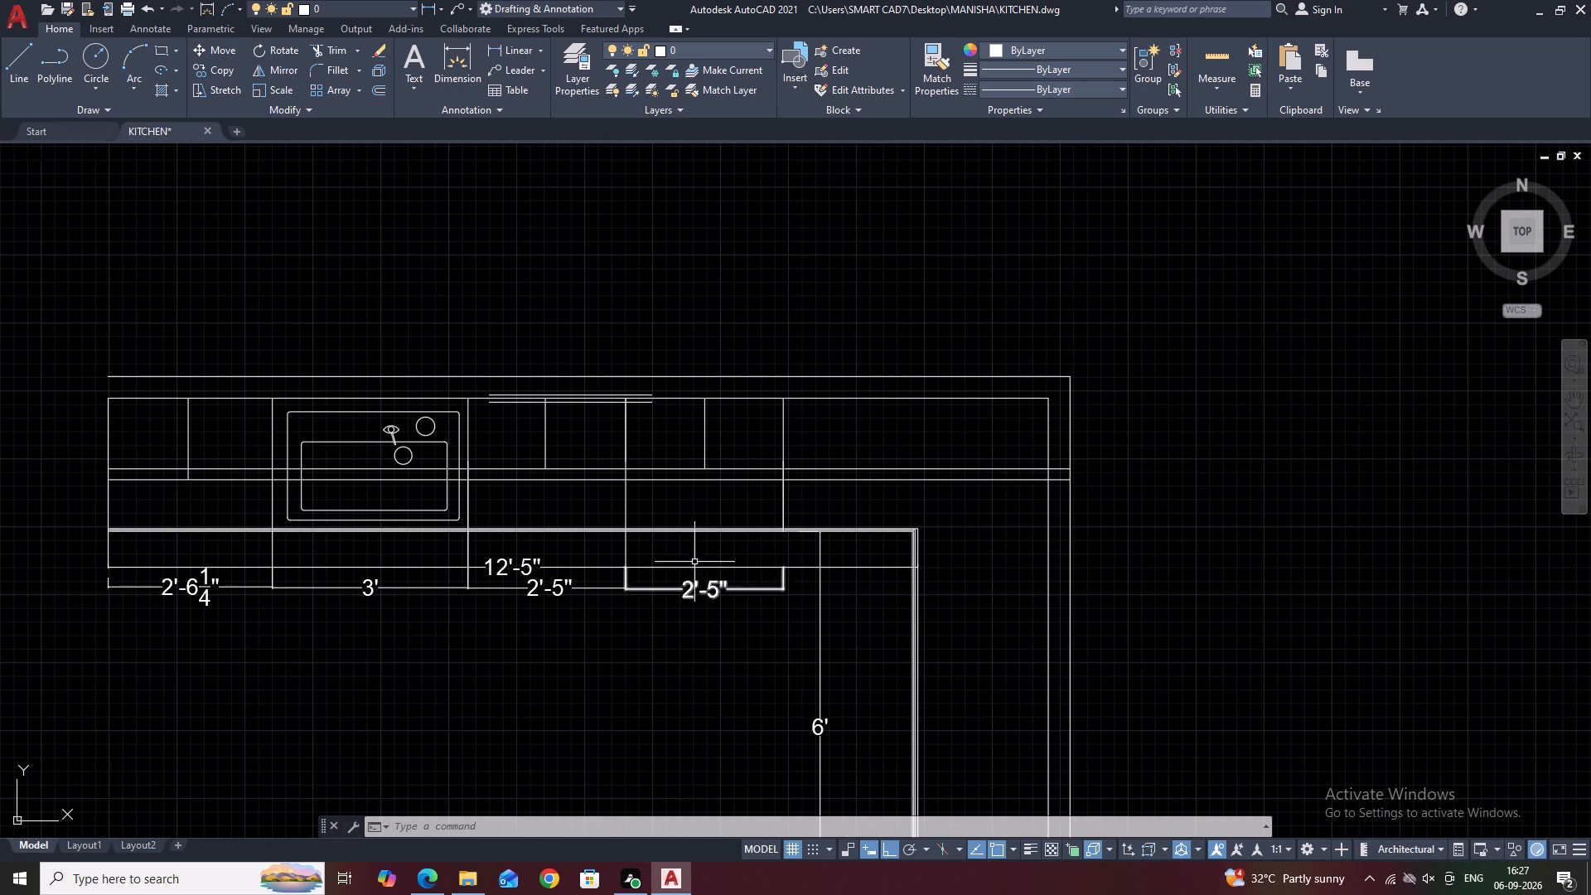
middle_drag(794, 586, 684, 597)
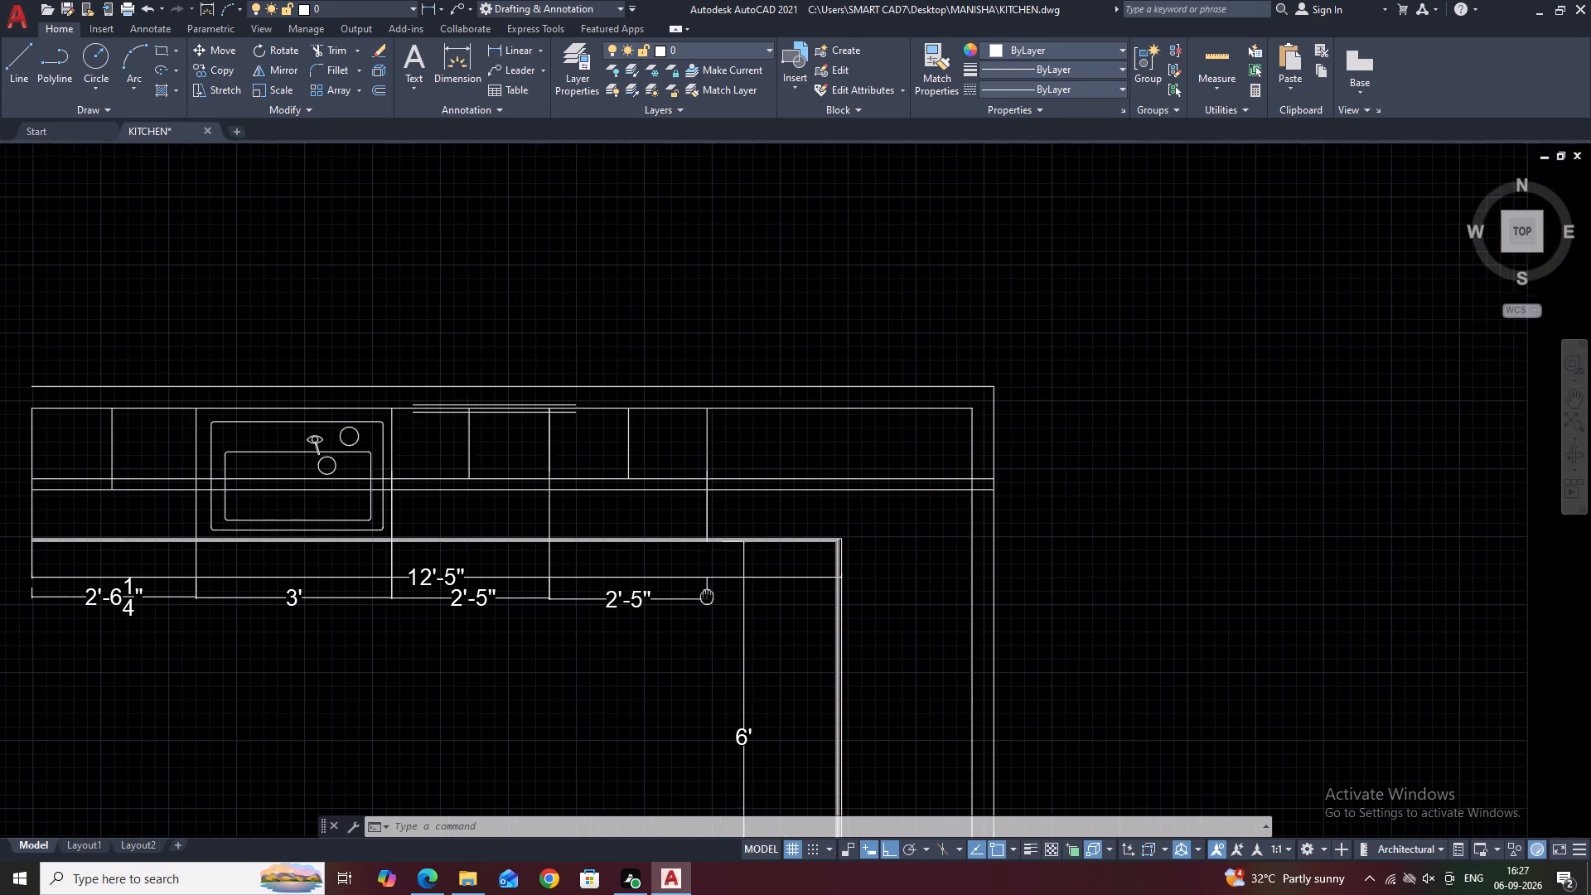
middle_drag(684, 597, 641, 596)
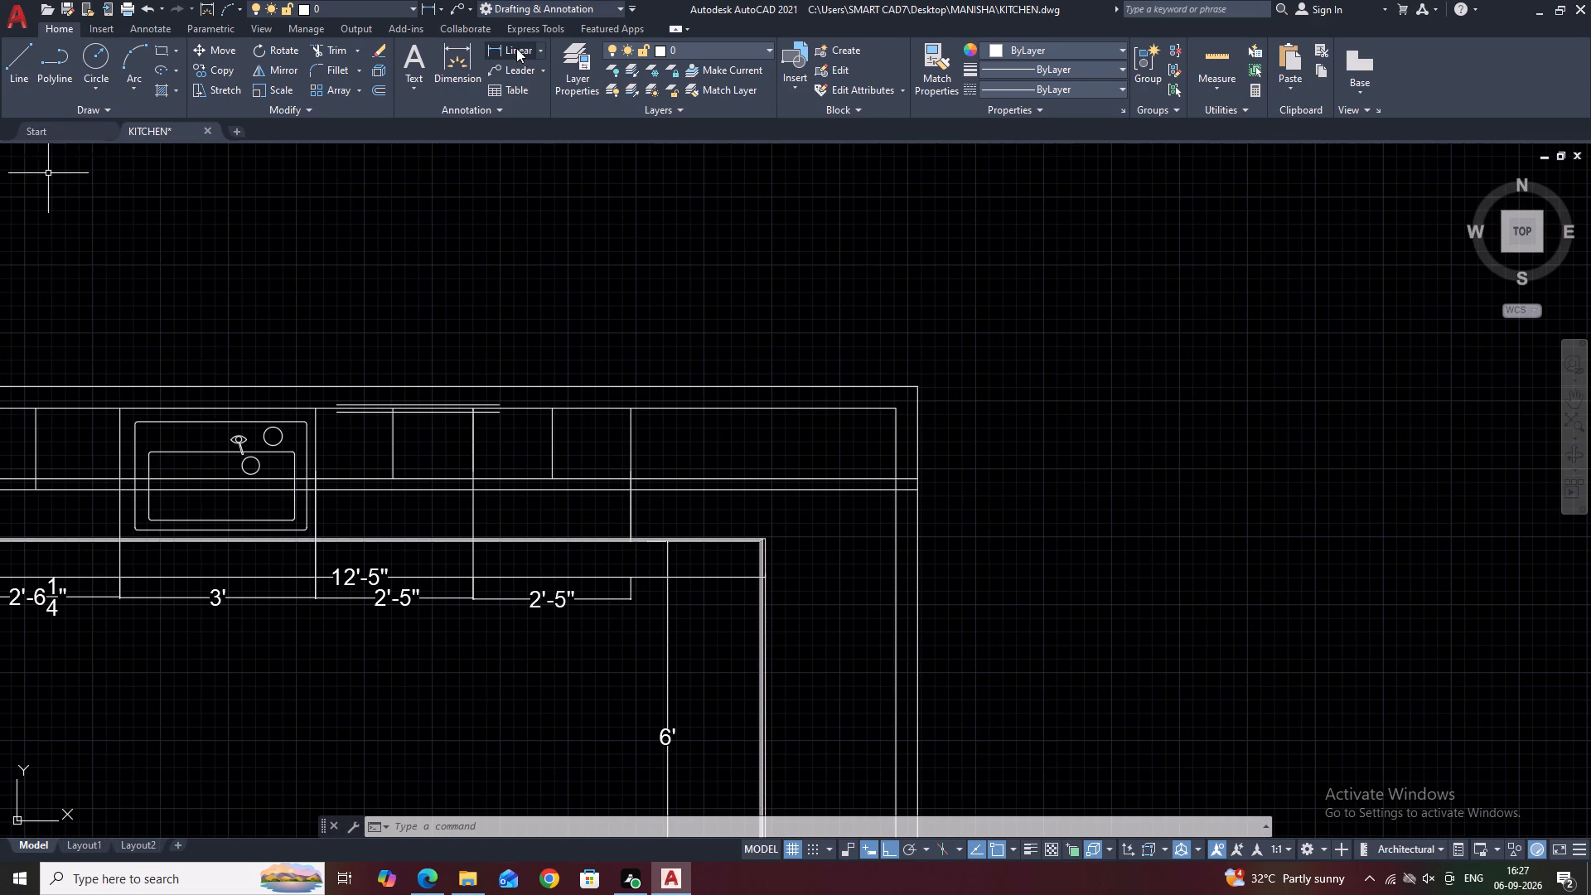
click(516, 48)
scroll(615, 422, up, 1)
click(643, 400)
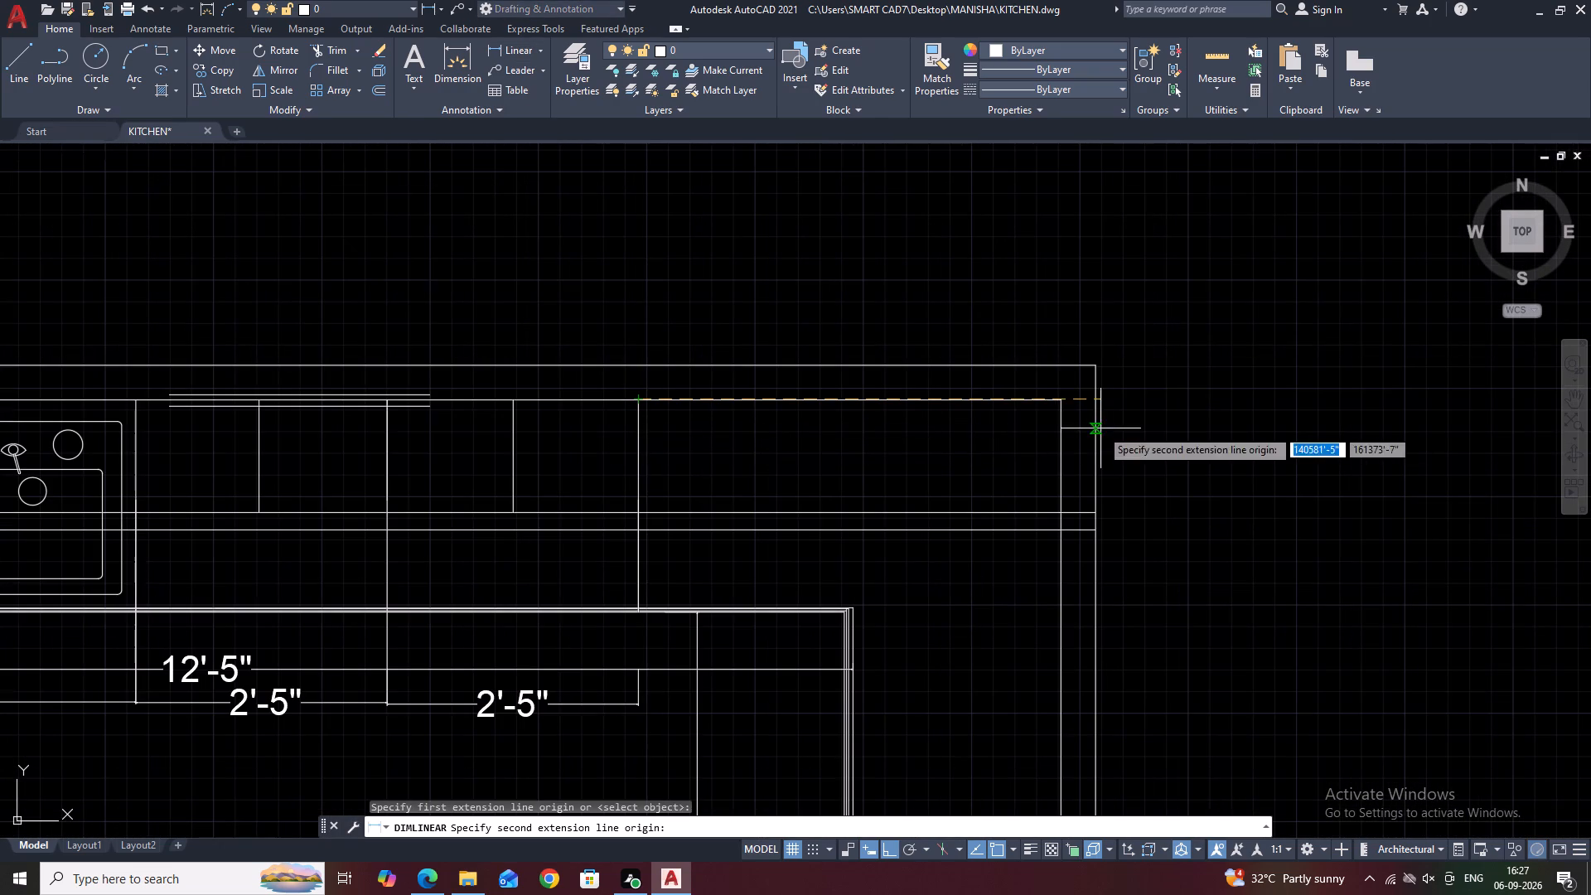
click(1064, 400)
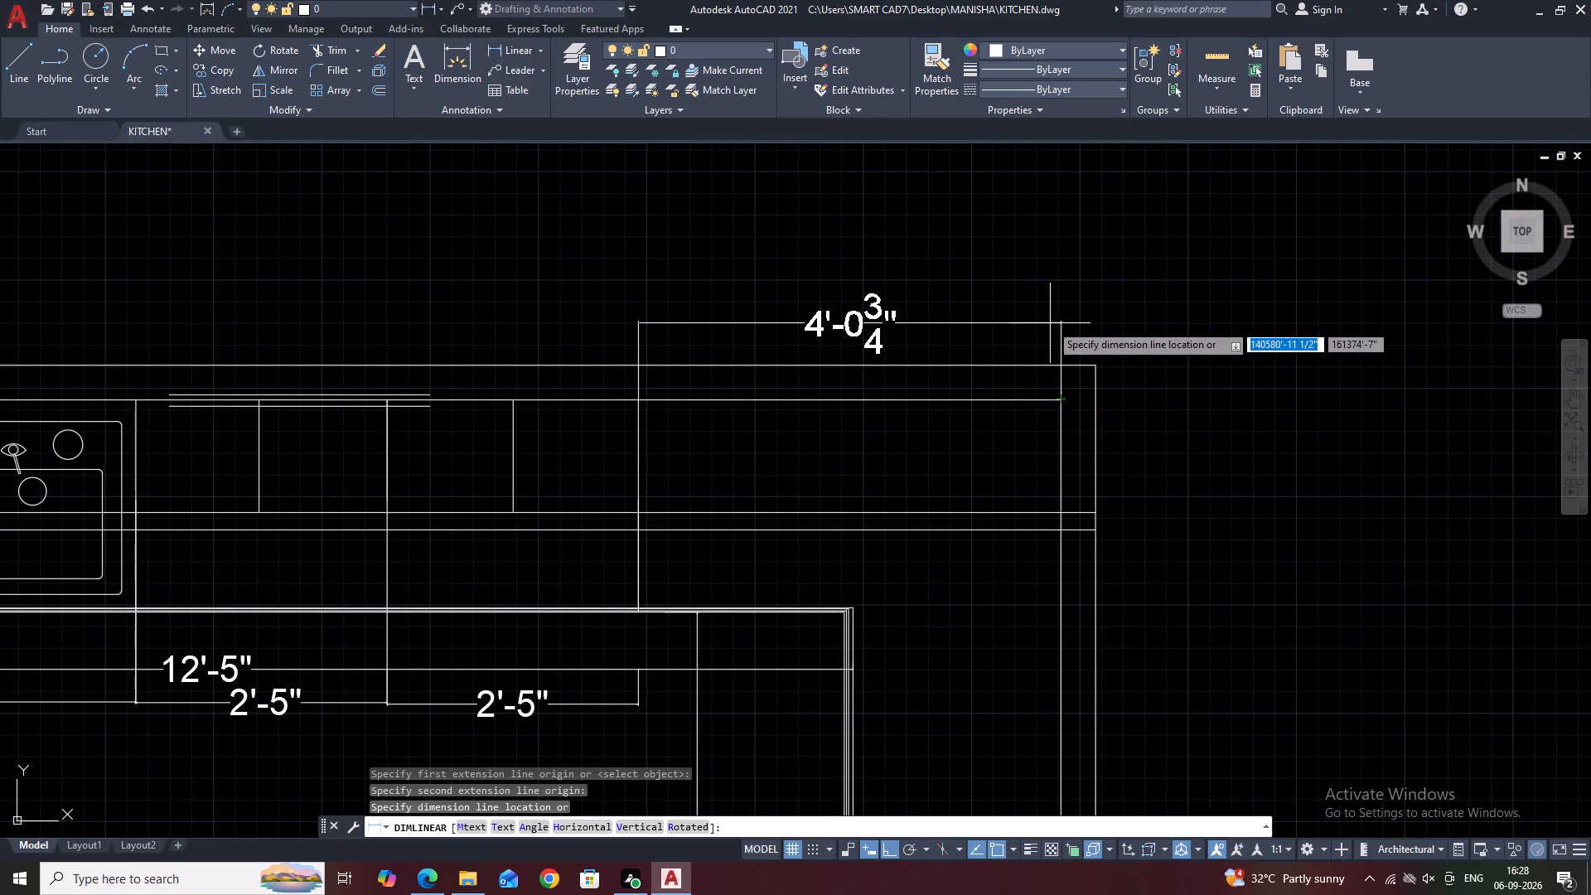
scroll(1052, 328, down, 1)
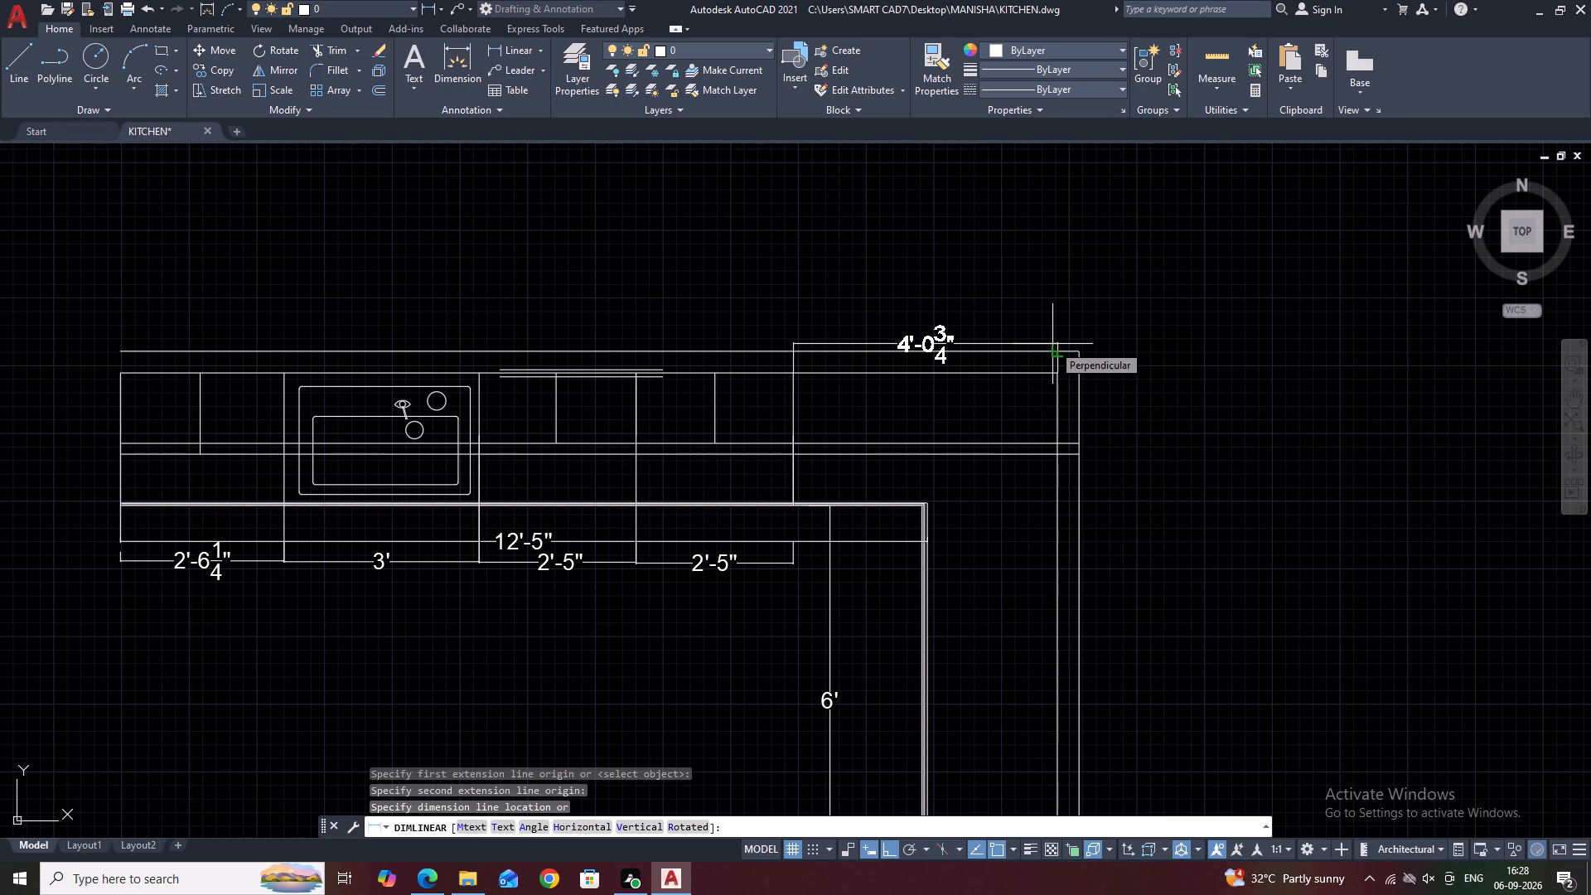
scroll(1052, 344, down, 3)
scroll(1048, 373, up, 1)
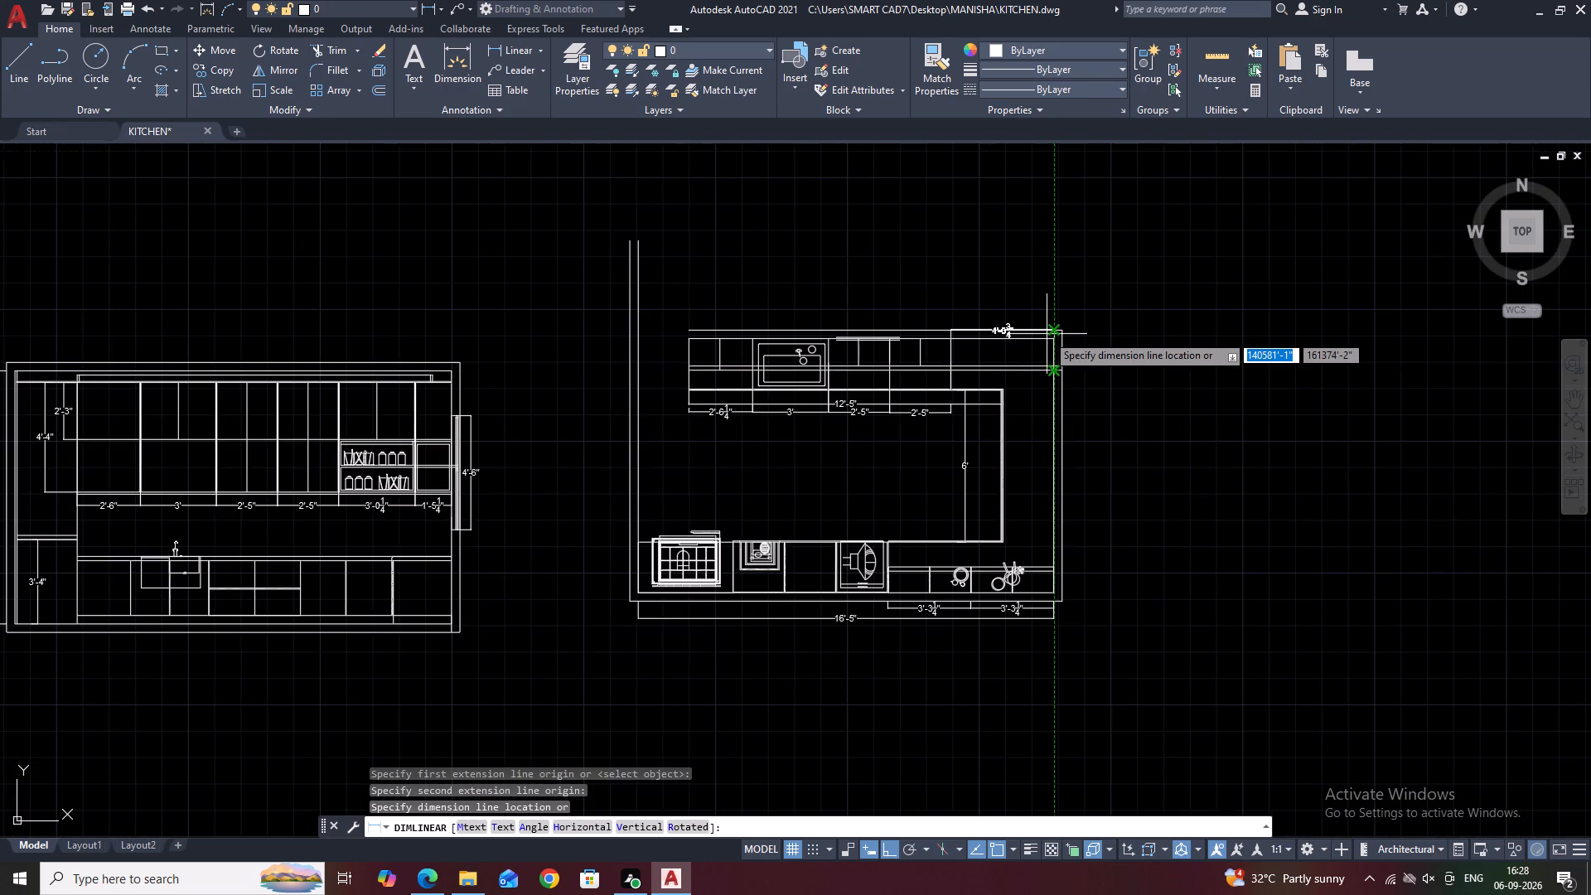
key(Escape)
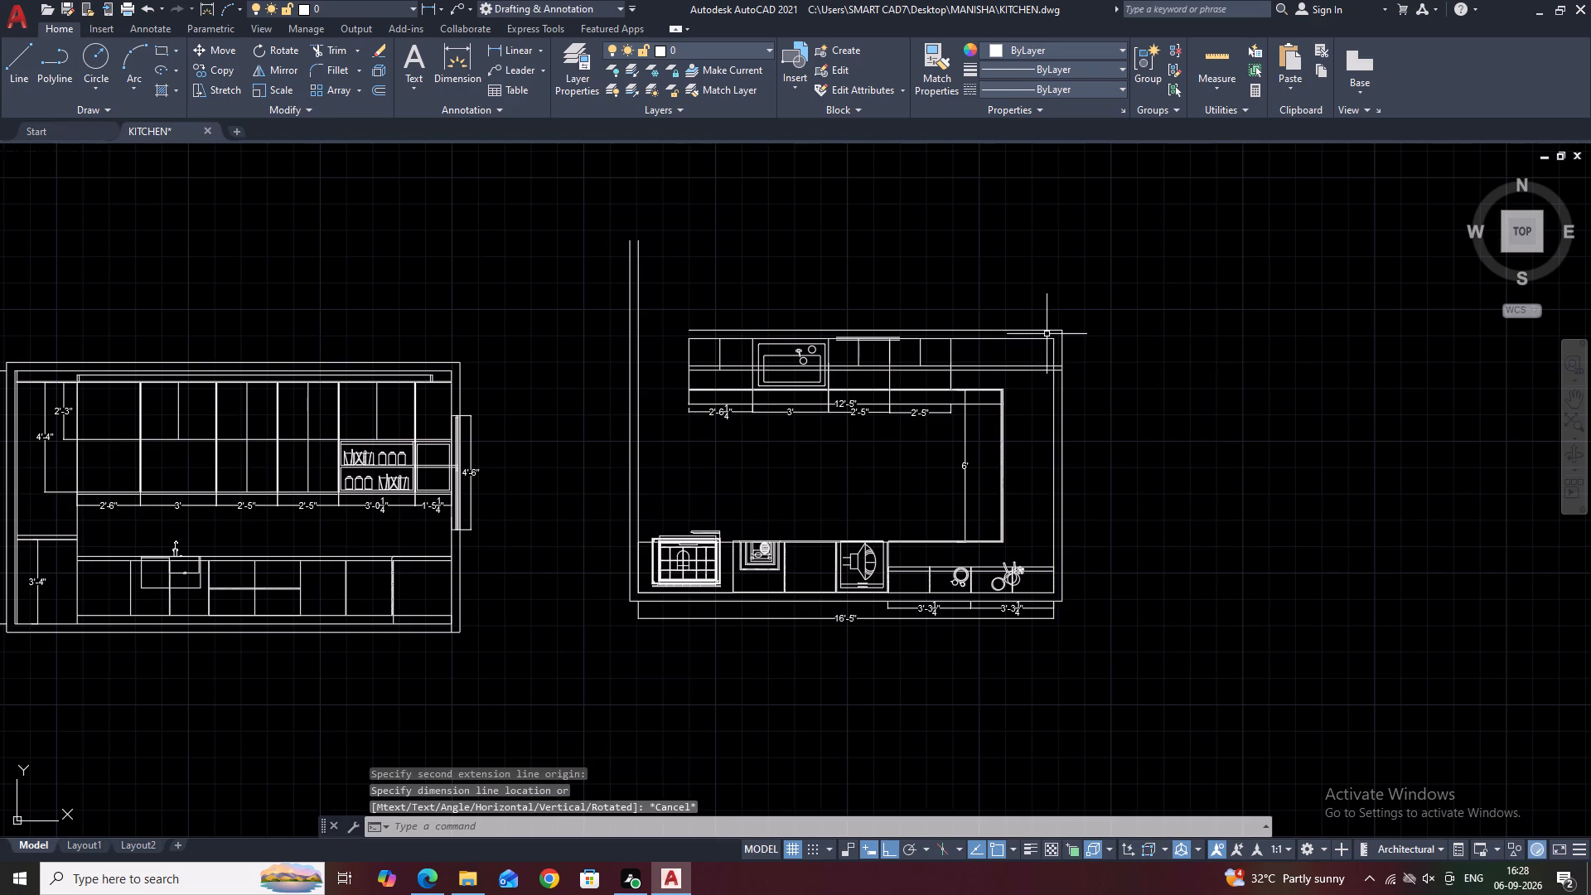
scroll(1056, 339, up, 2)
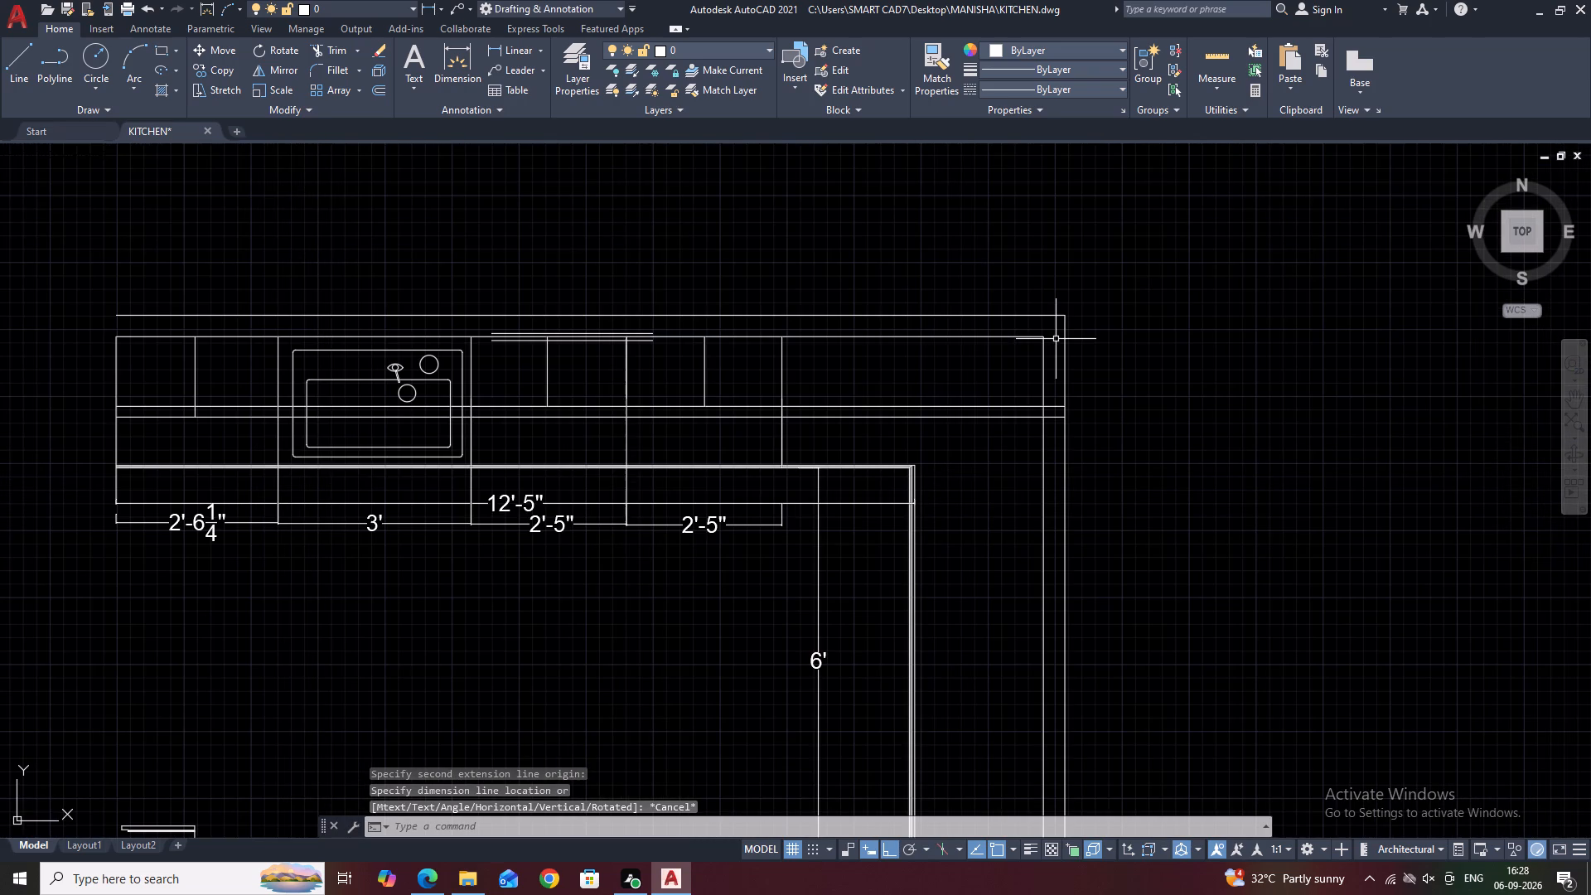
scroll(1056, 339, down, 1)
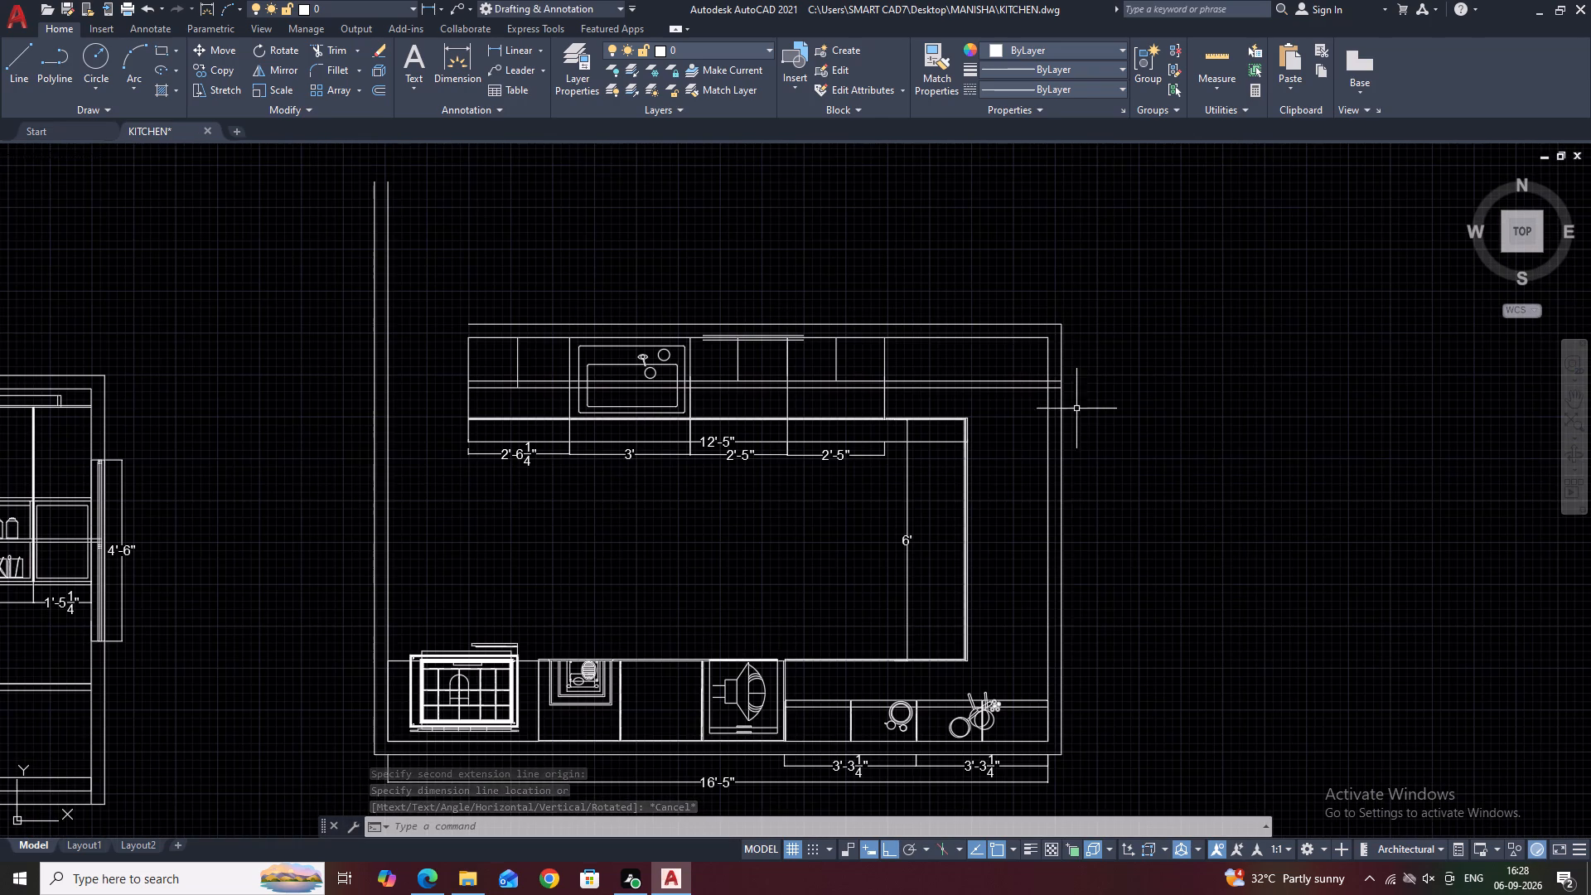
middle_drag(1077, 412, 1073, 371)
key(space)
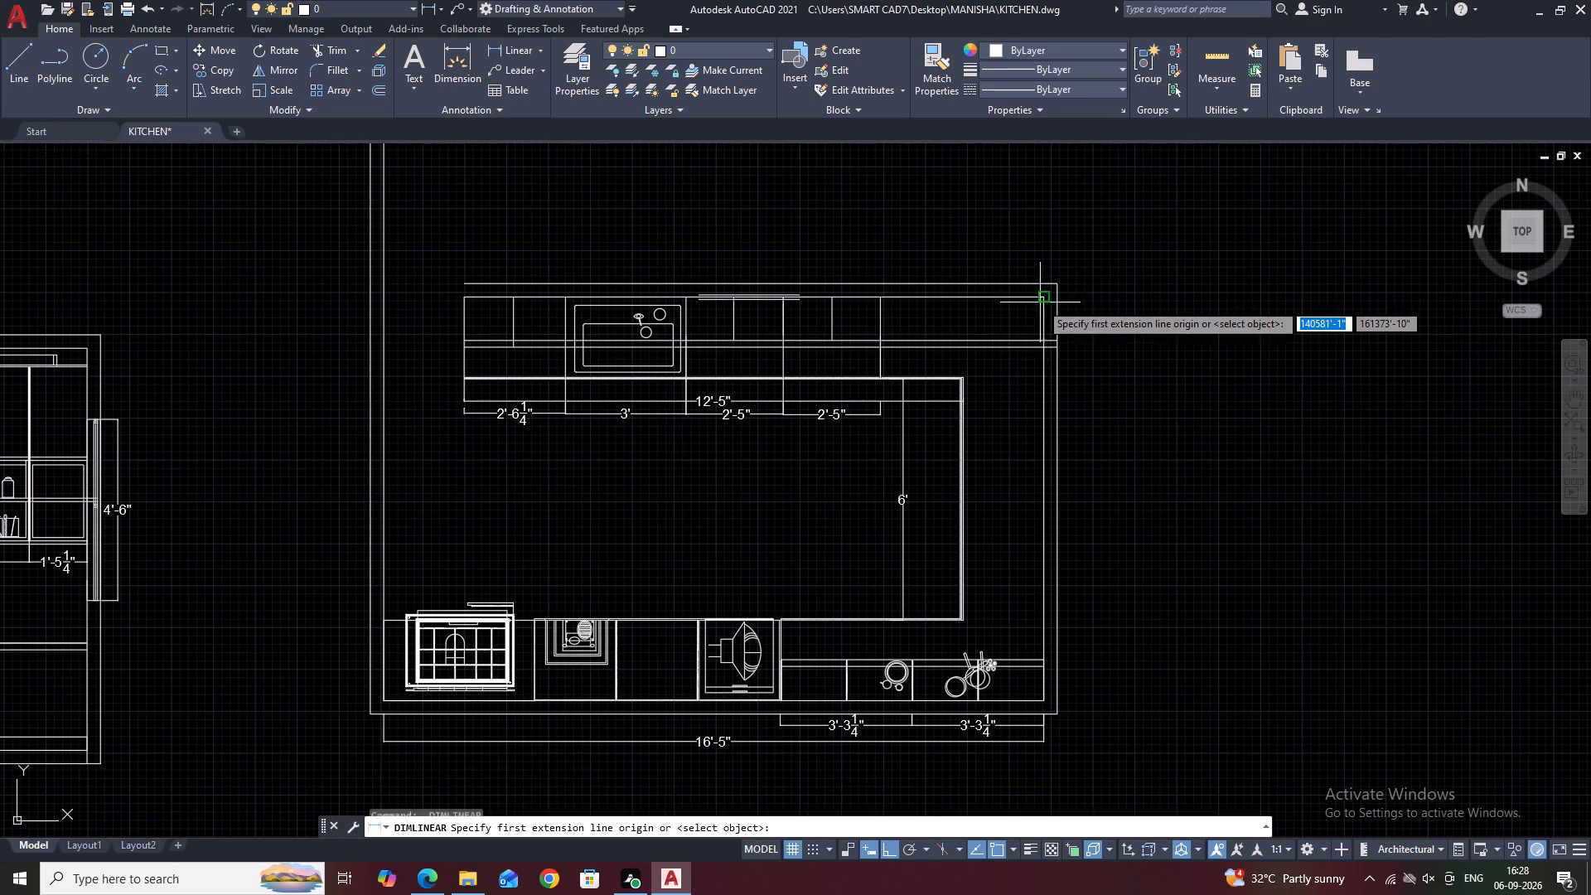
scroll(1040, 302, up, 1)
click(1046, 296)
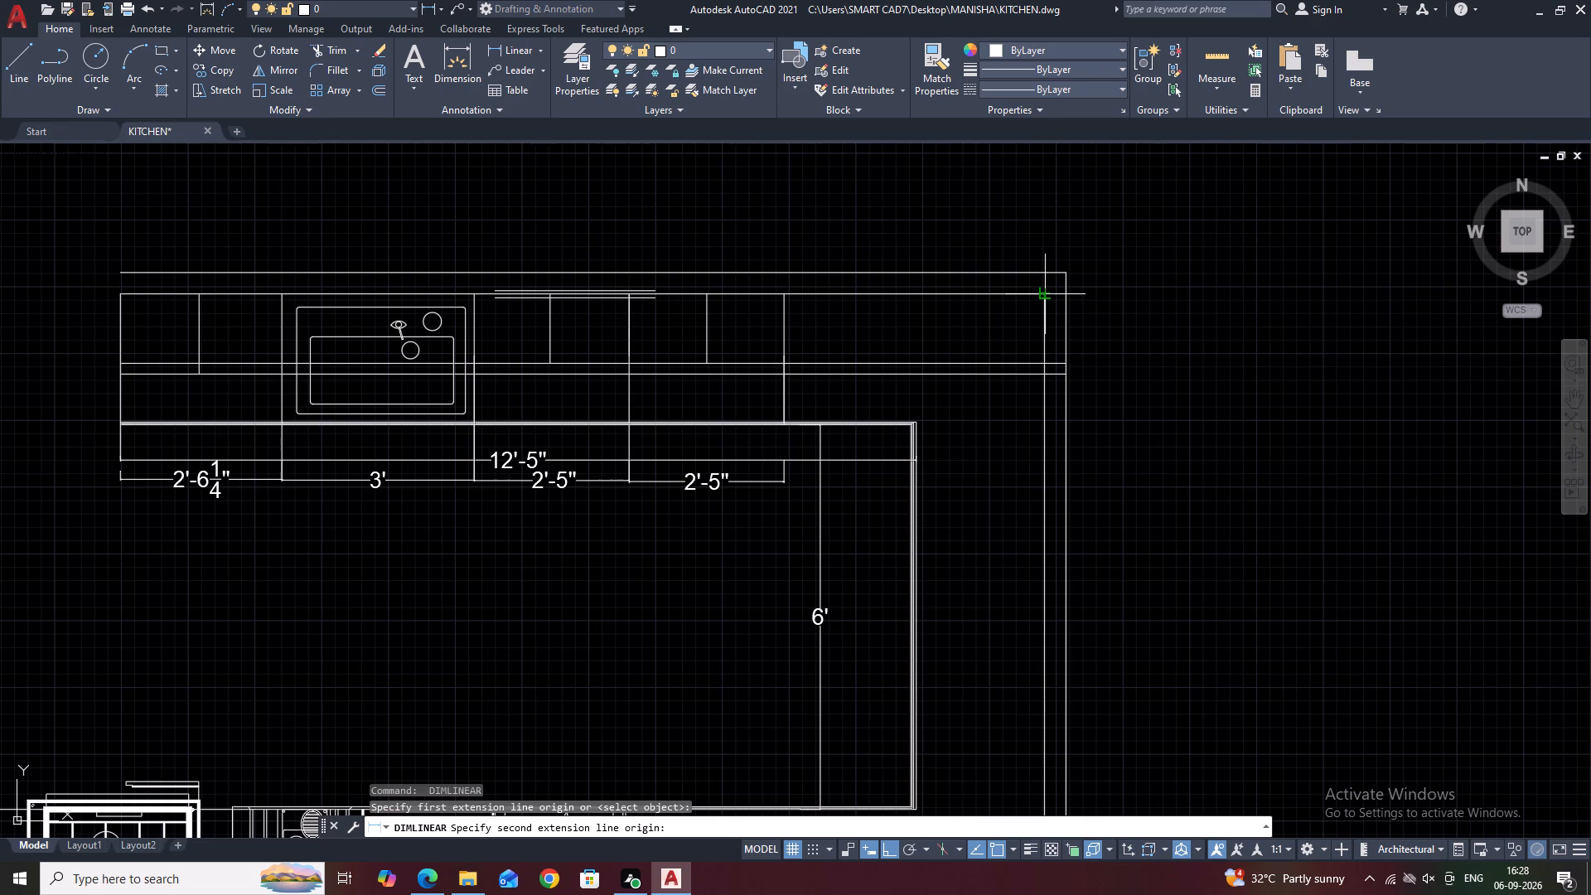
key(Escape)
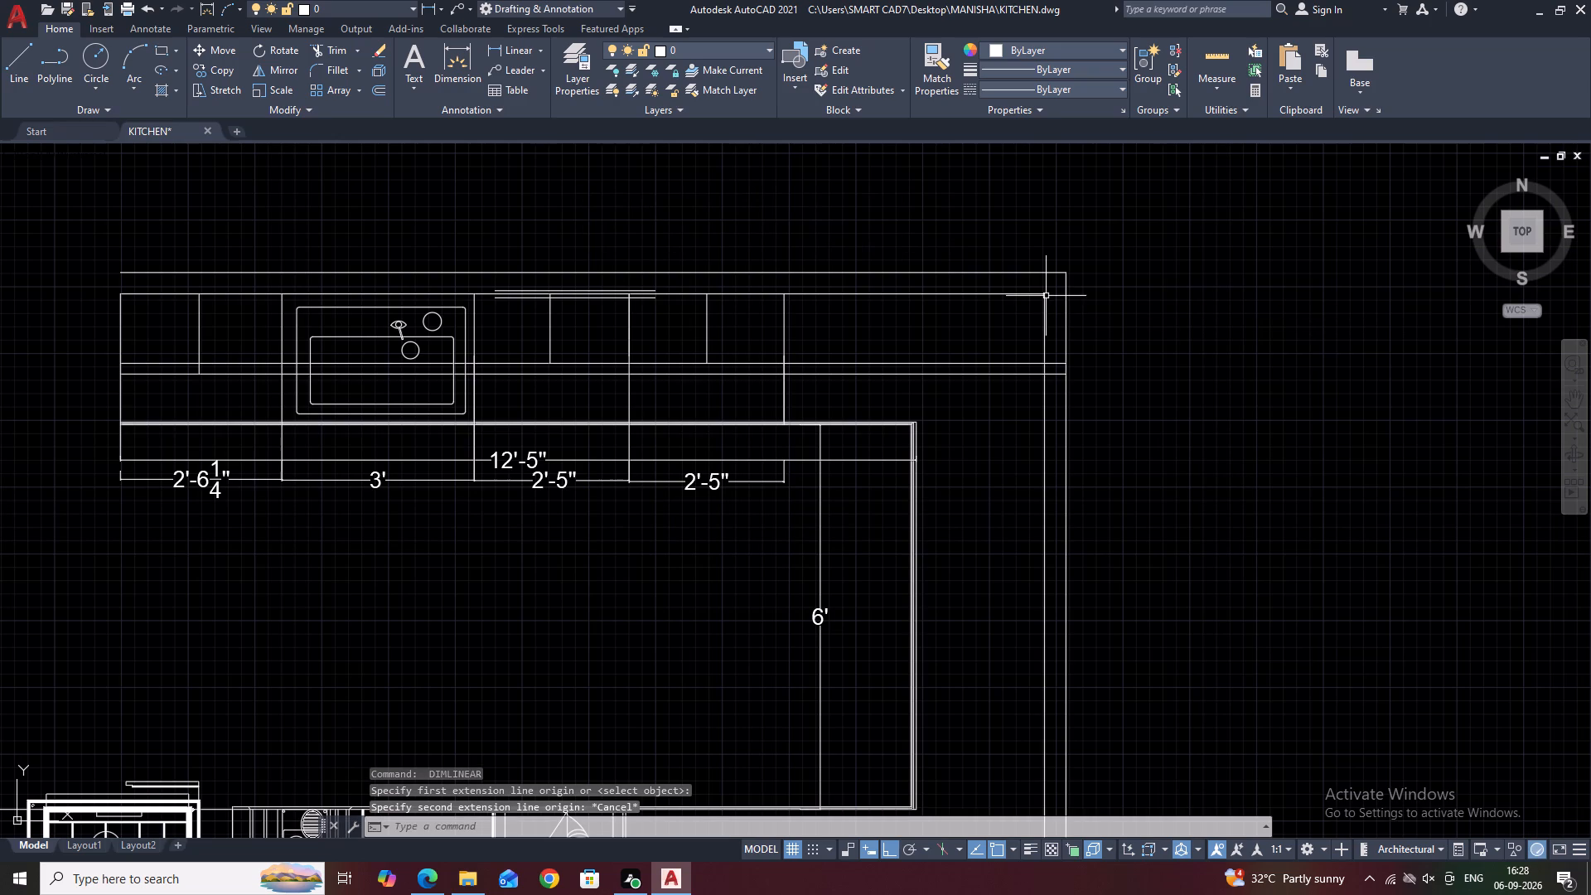
Add a 3' linear dimension from the last section divider's top end towards the right-hand wall, placed above the upper wall line.
key(space)
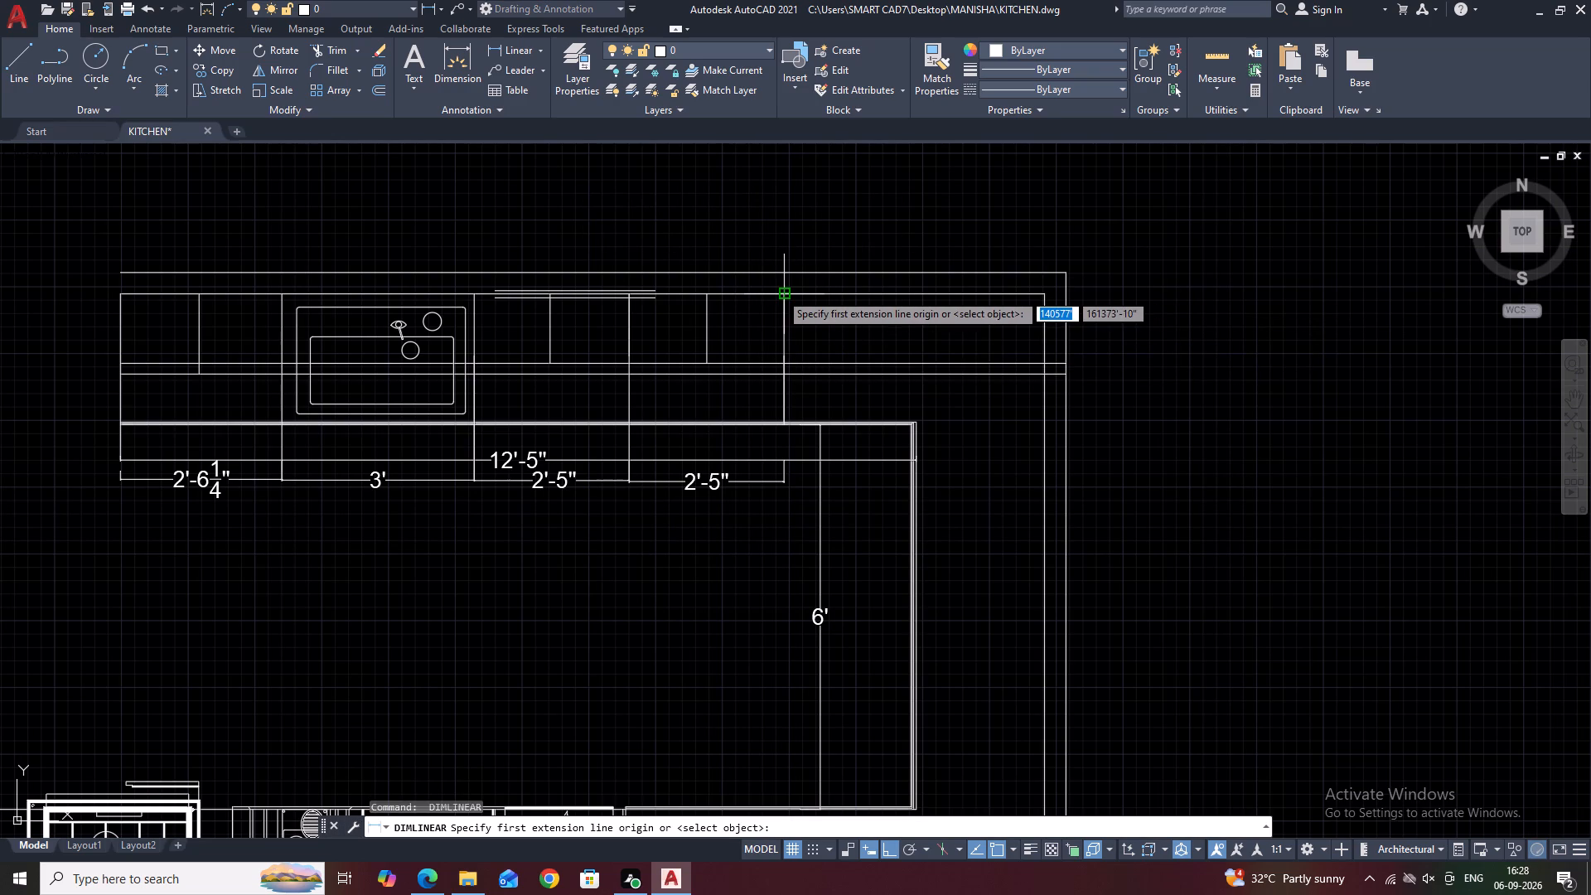
click(784, 294)
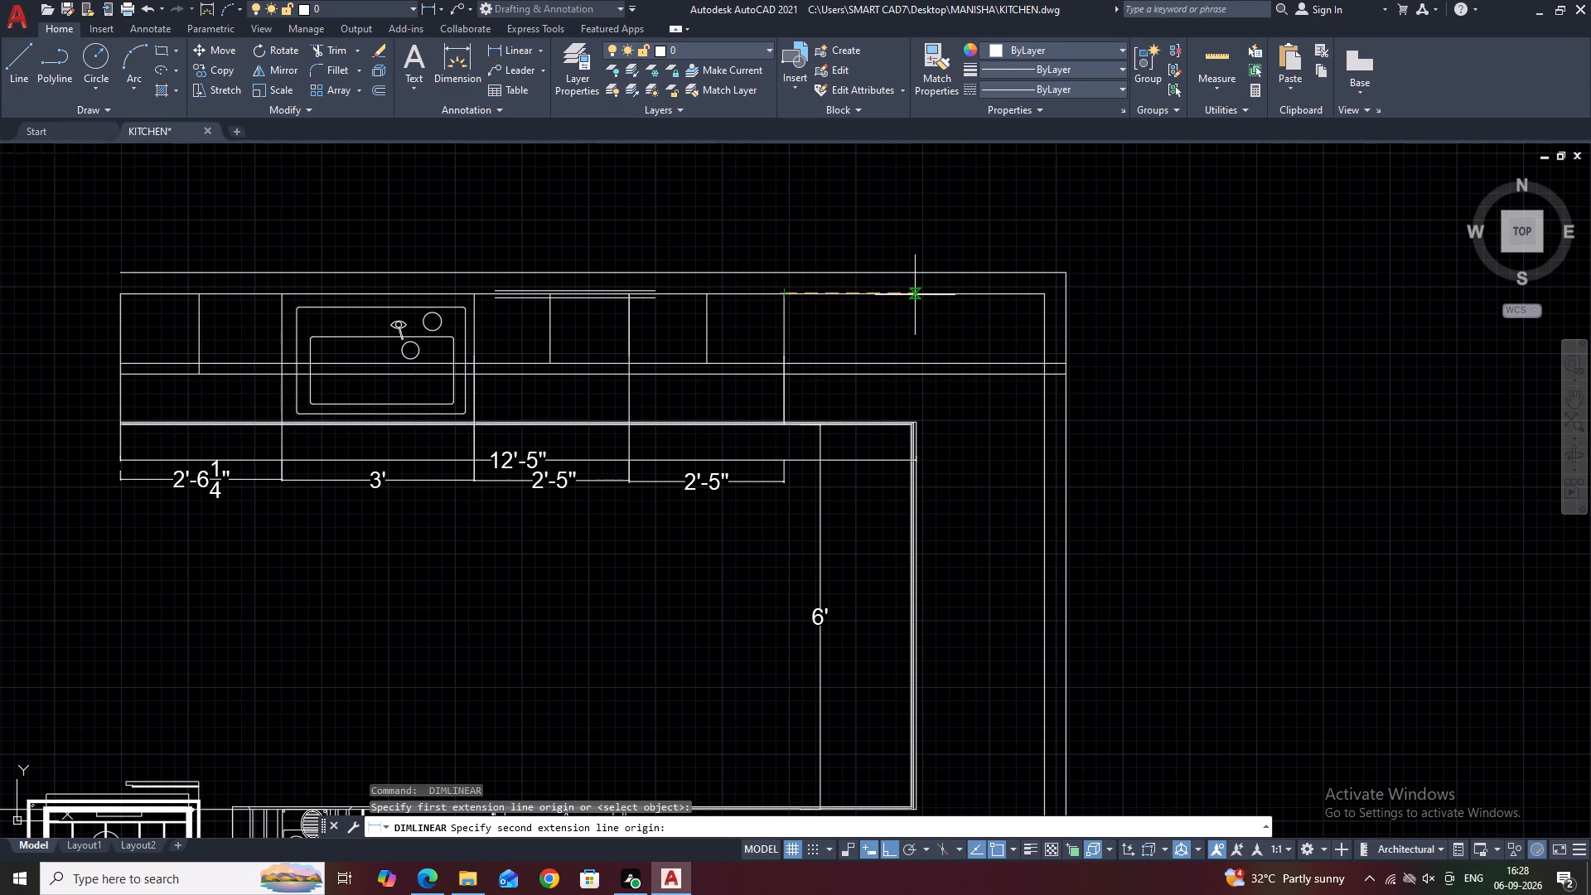
text(3')
key(Return)
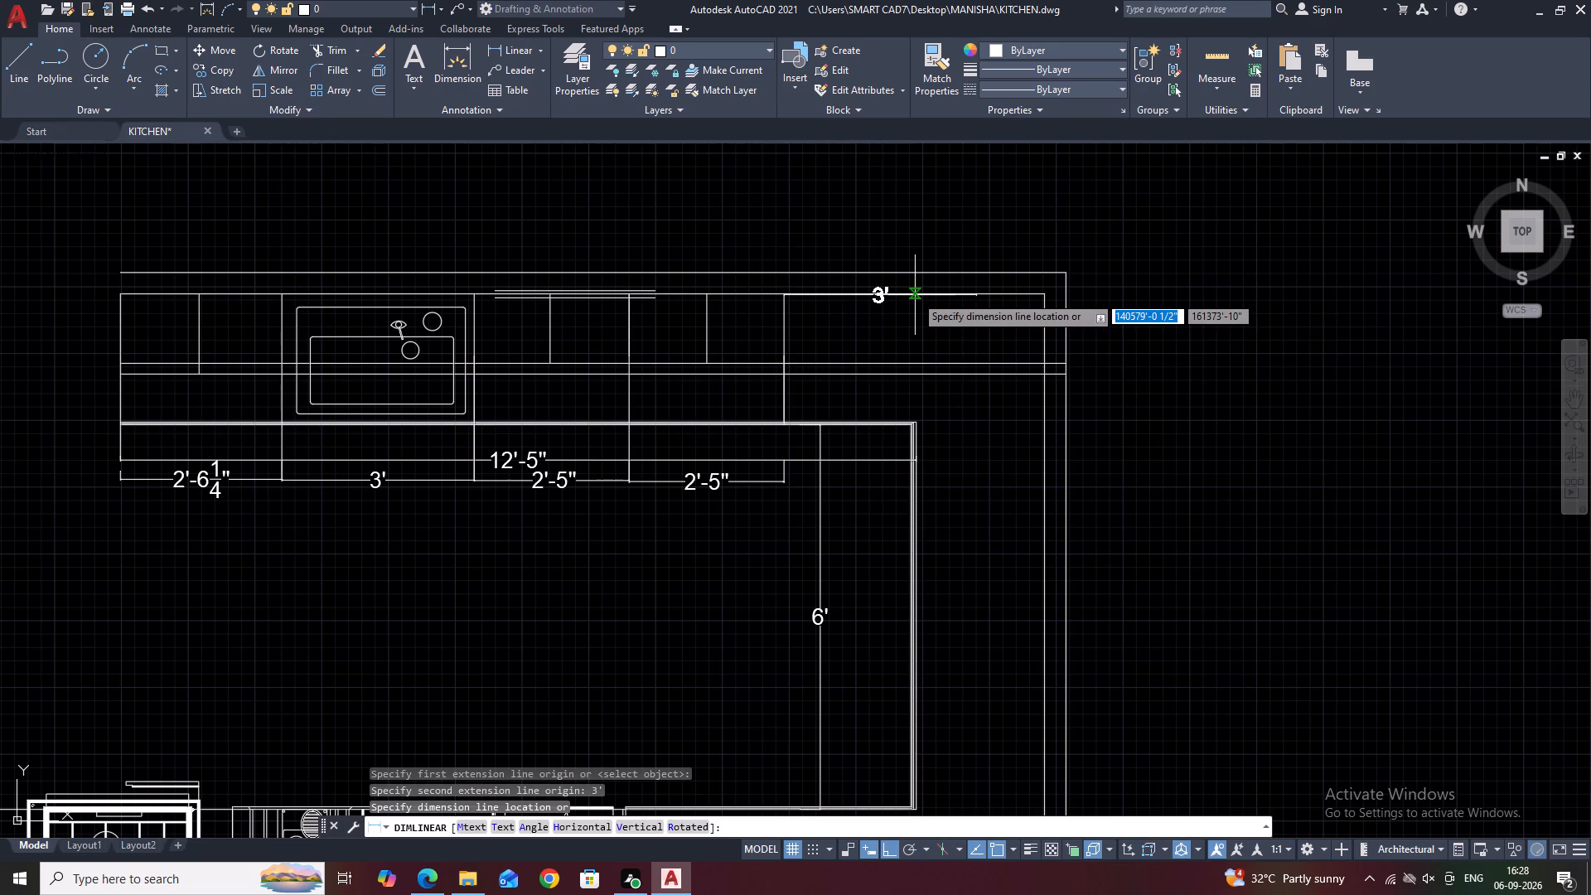
click(933, 232)
Dimension the remaining stretch from the 3' point to the right-hand wall's inner corner, aligned with the 3' dimension.
key(space)
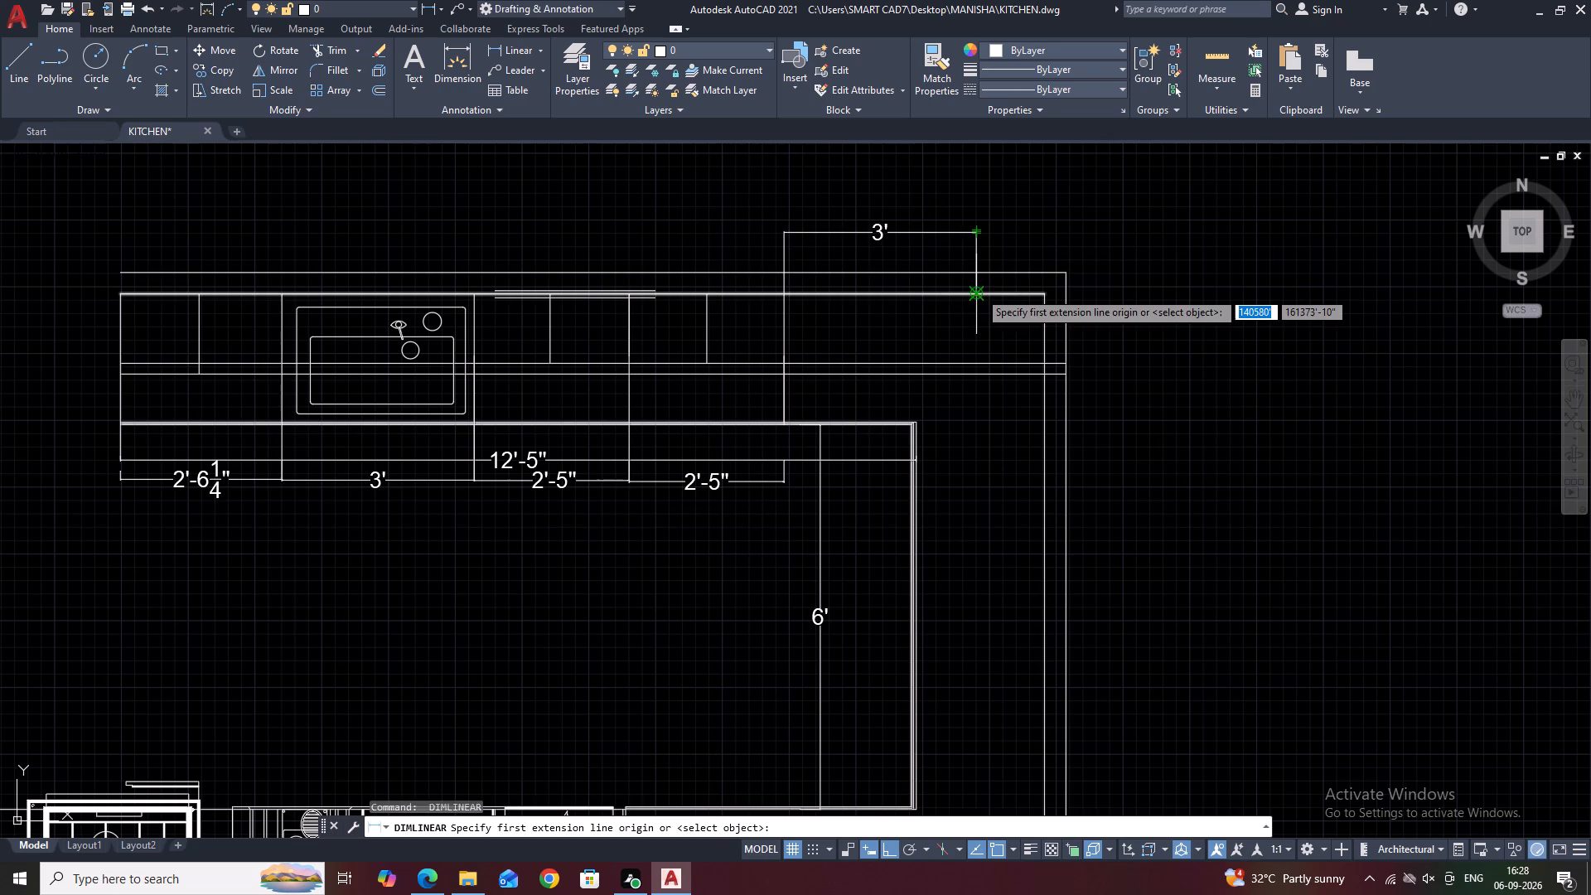
click(978, 291)
click(1047, 296)
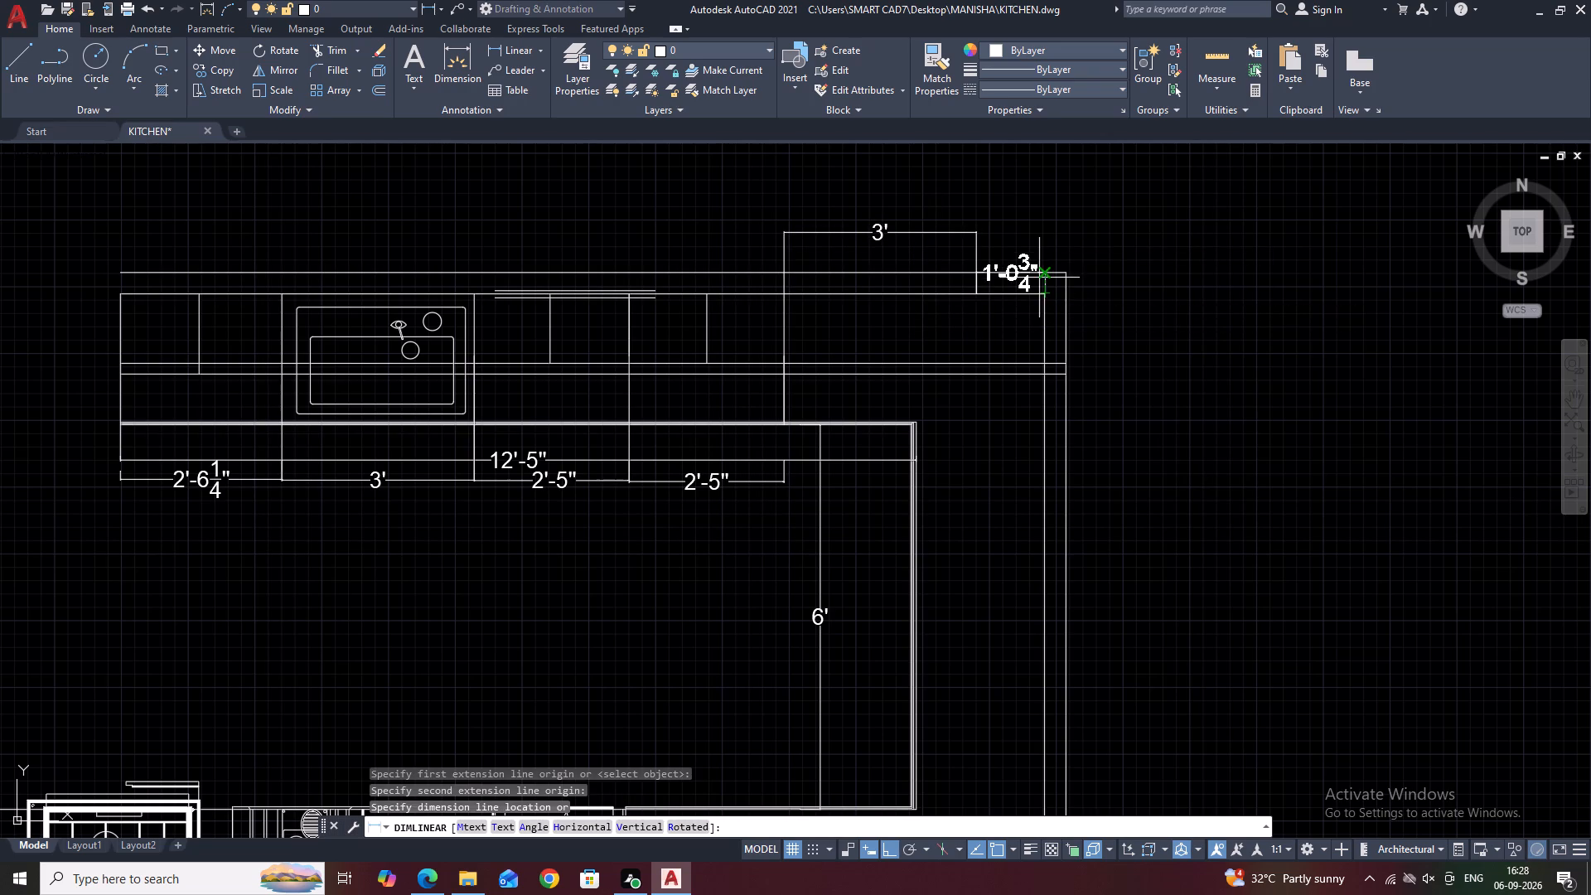
click(974, 234)
Shorten both extension lines of the dimension next to the wall corner so they end on the upper outer wall line.
middle_drag(951, 288, 1003, 268)
scroll(1013, 265, up, 1)
middle_drag(1039, 259, 987, 317)
scroll(1105, 305, up, 1)
click(1086, 313)
click(1076, 304)
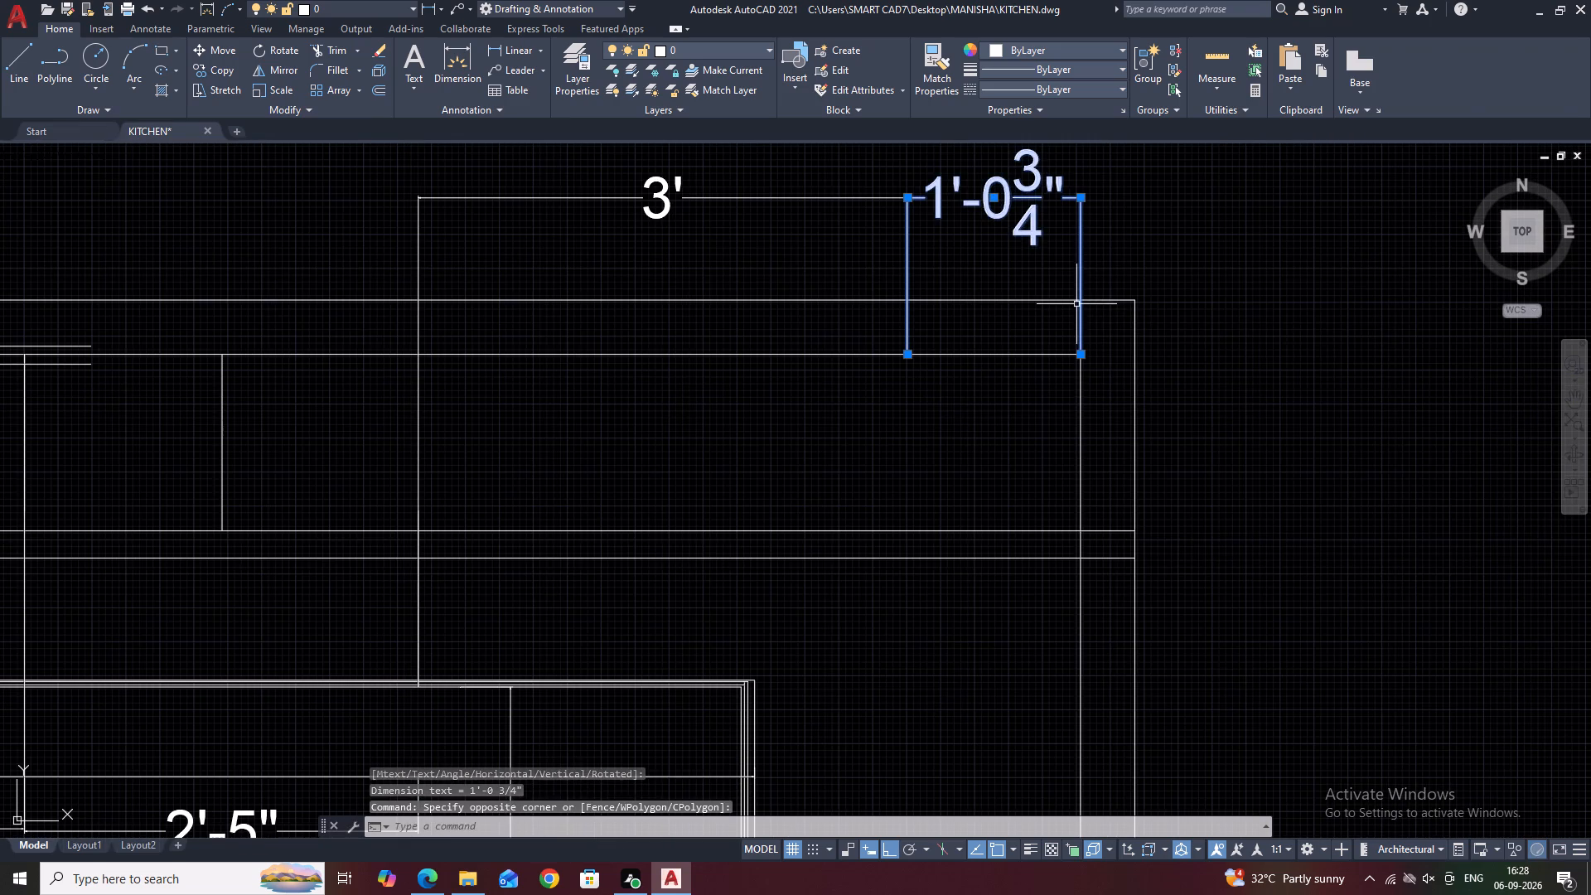
middle_drag(1078, 323, 1056, 353)
drag(1060, 388, 1061, 375)
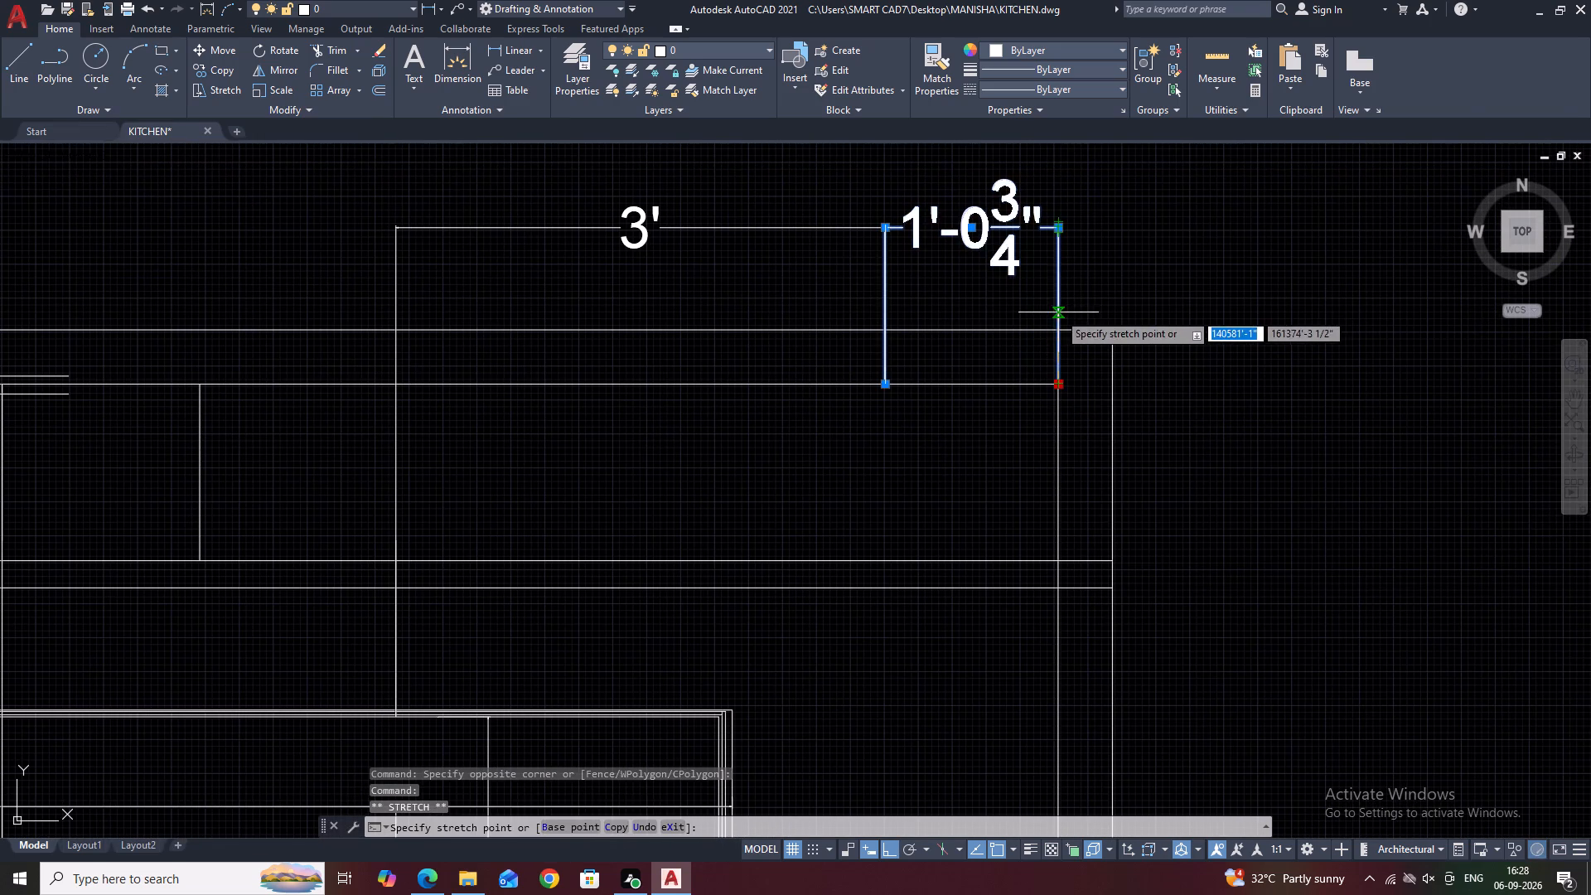
click(1058, 312)
click(883, 388)
click(883, 331)
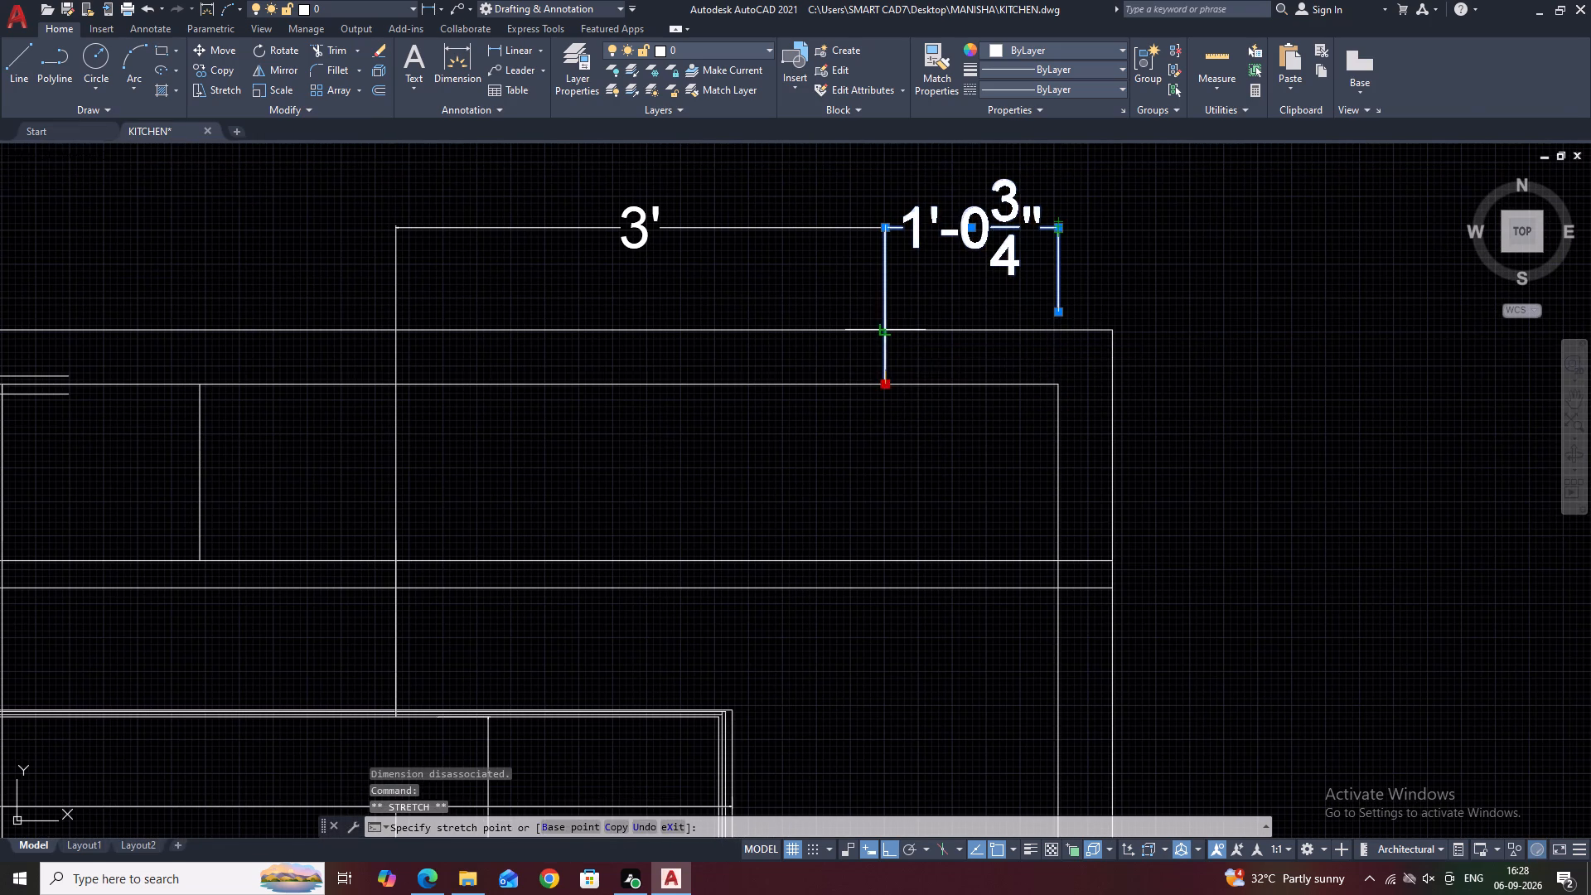
click(1062, 312)
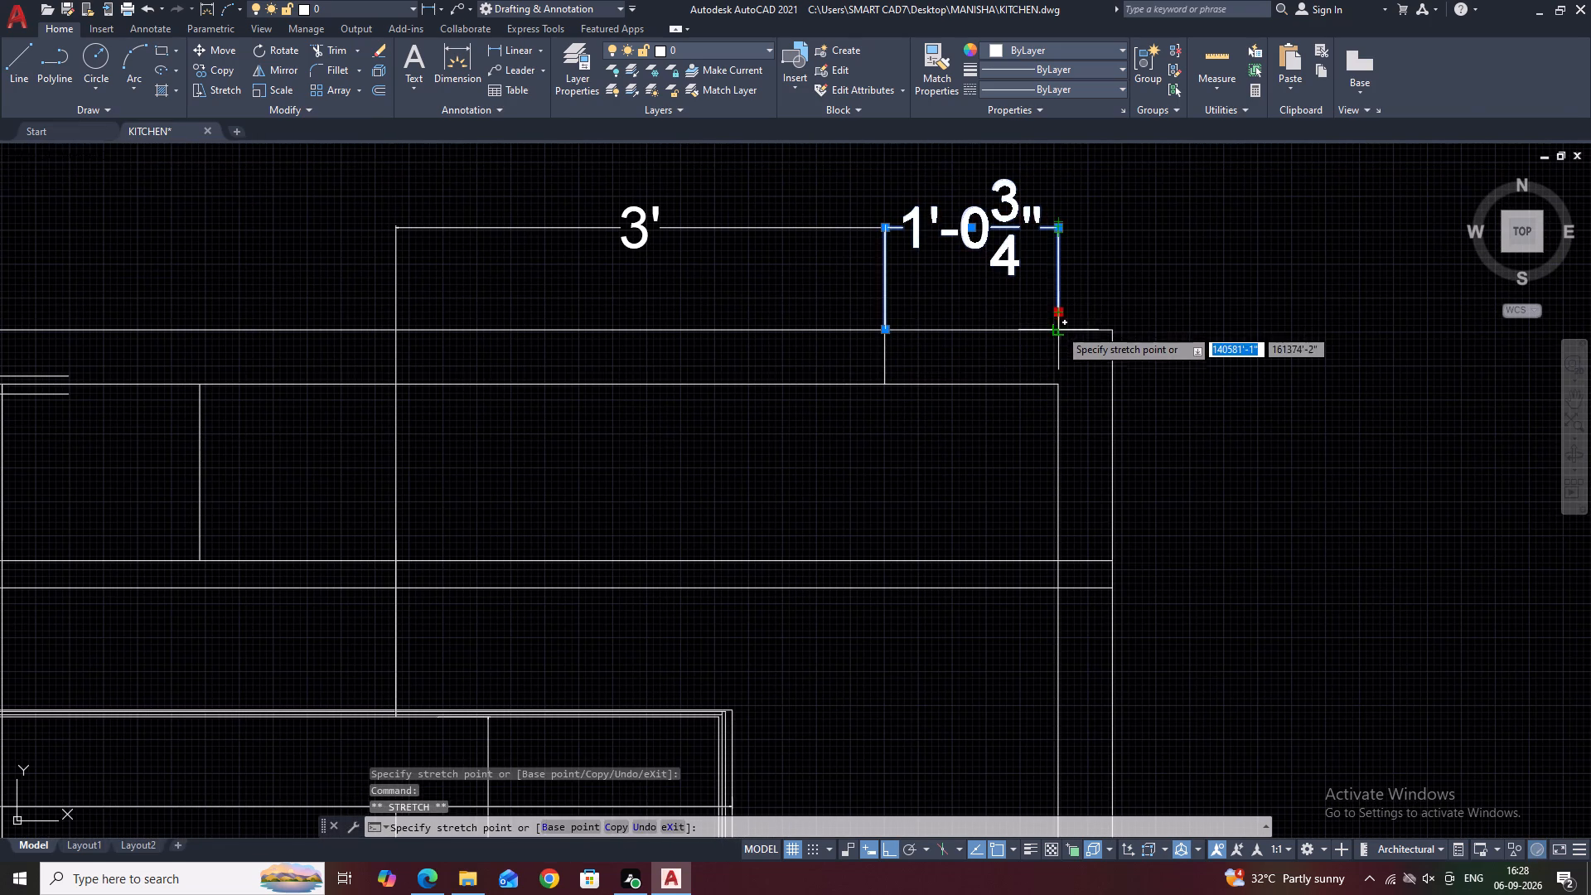
click(1059, 328)
Shorten both extension lines of the 3' dimension so they end on the upper outer wall line.
middle_drag(513, 306, 687, 334)
click(589, 327)
click(537, 274)
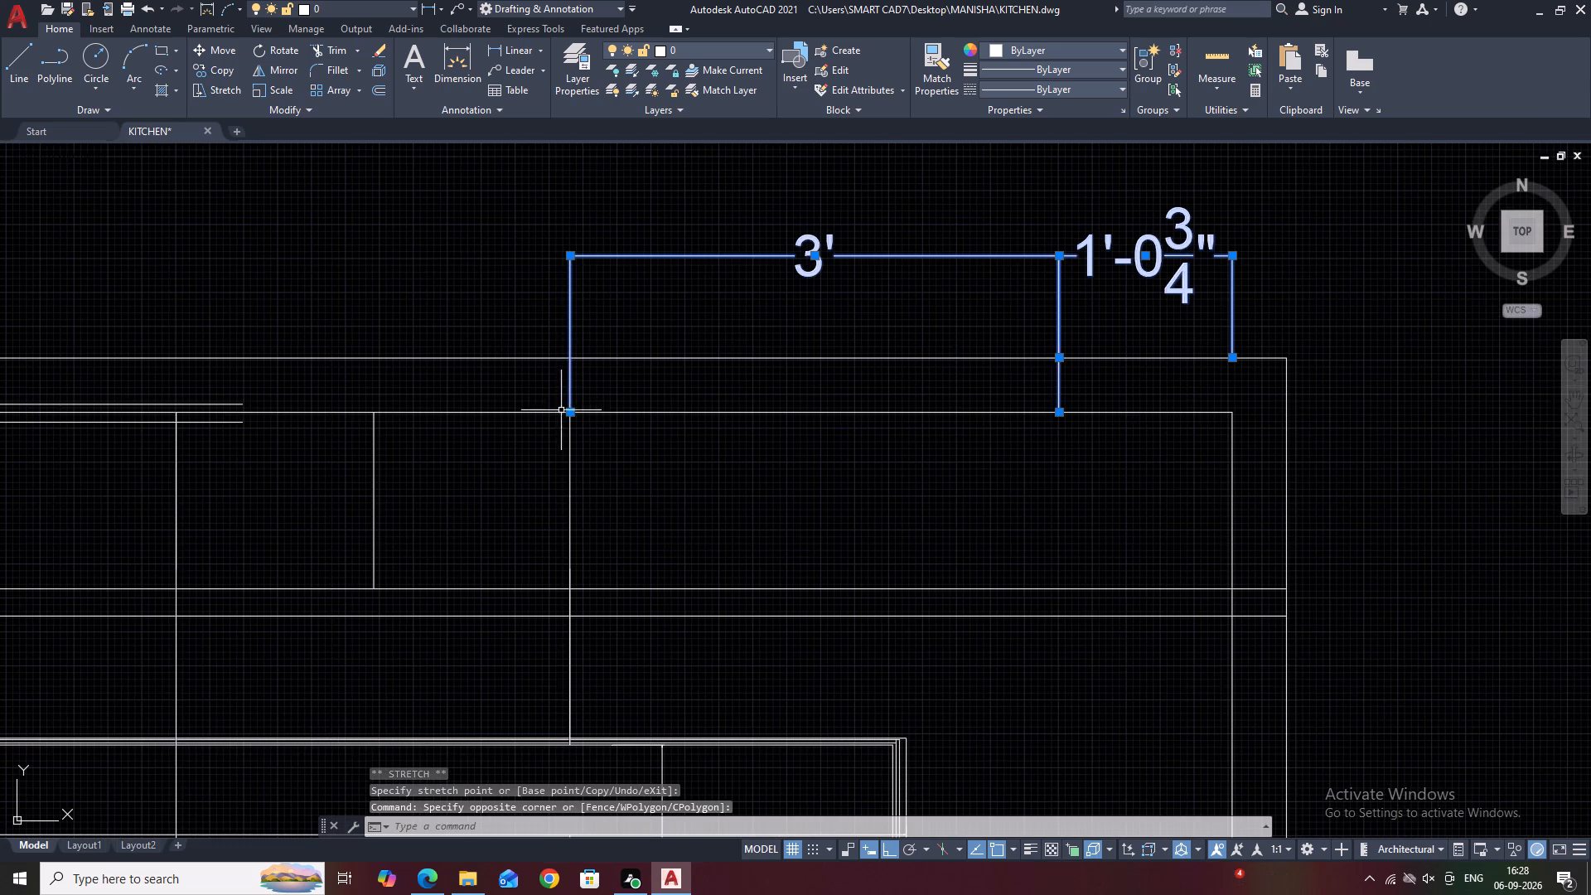
click(571, 412)
click(571, 355)
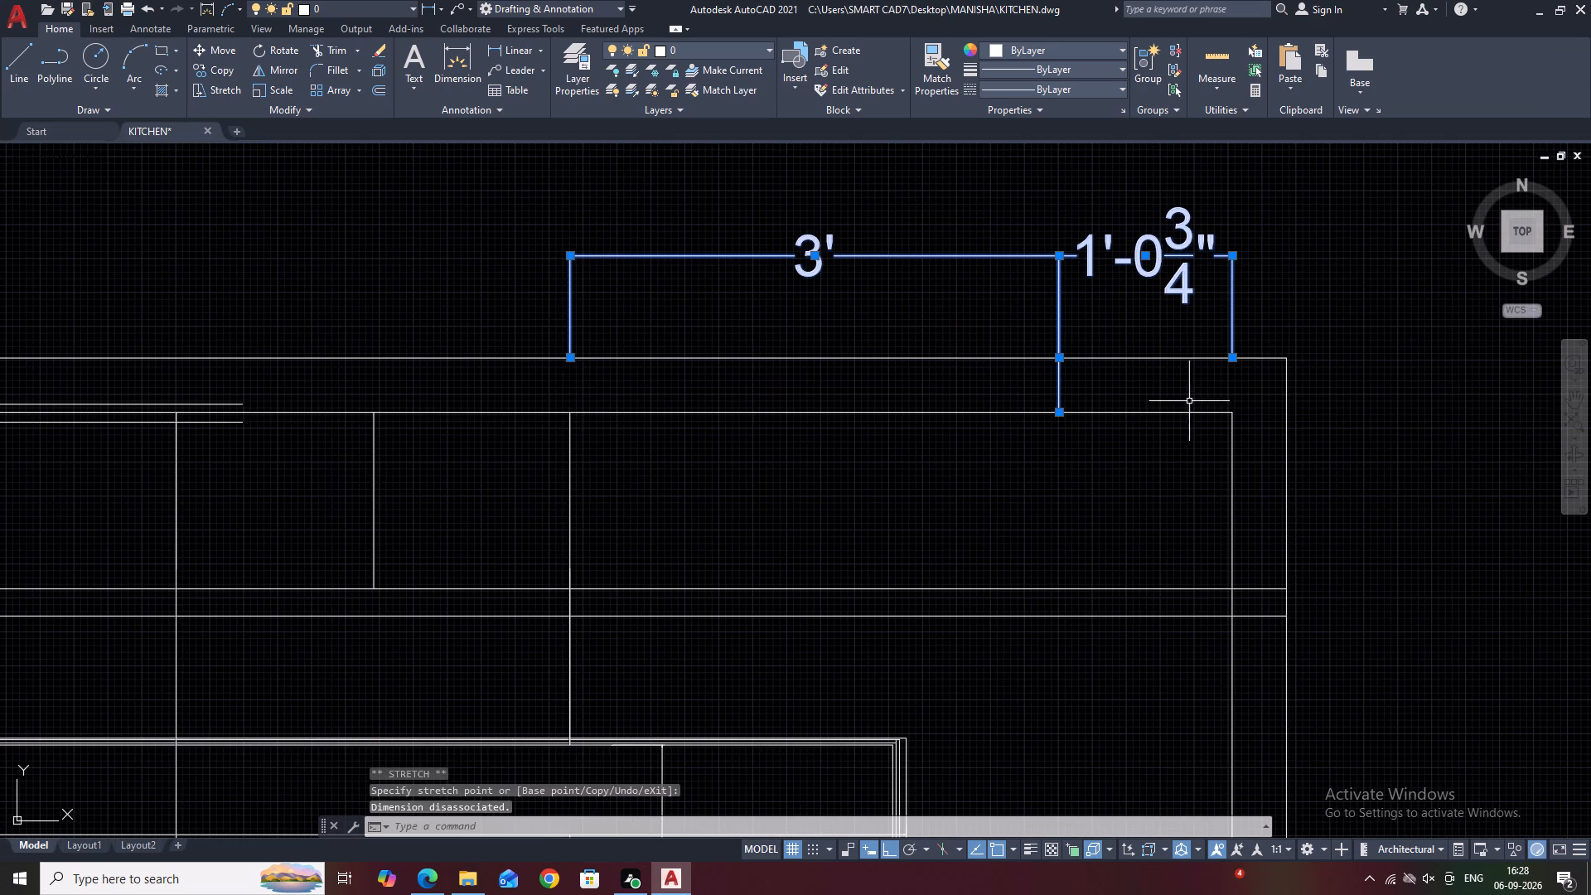
click(1058, 413)
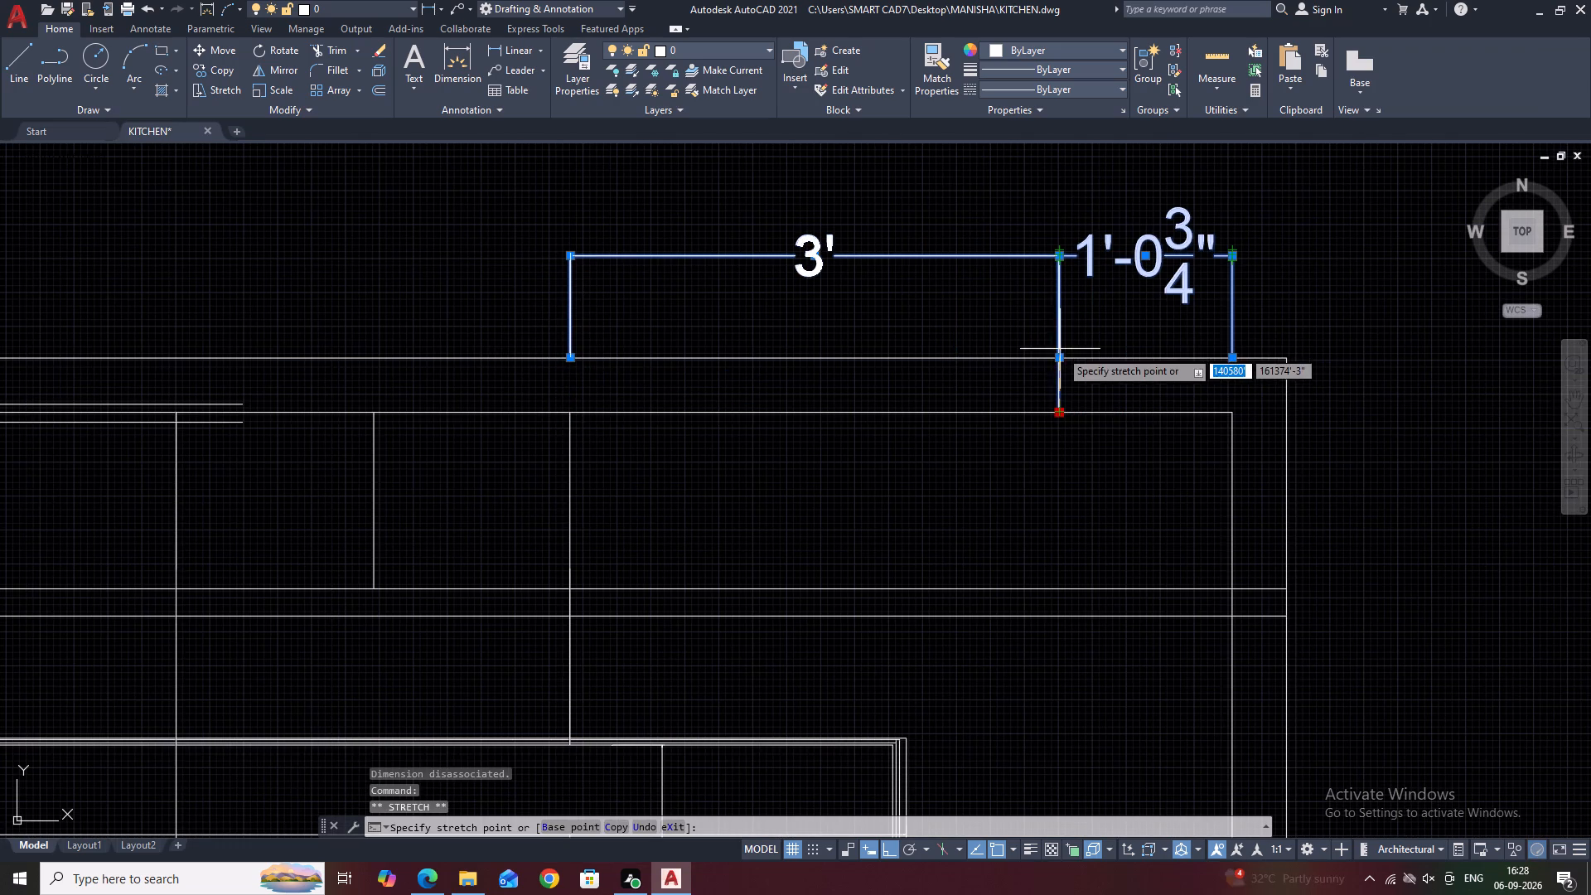
click(1059, 351)
key(Escape)
click(1031, 289)
click(1072, 376)
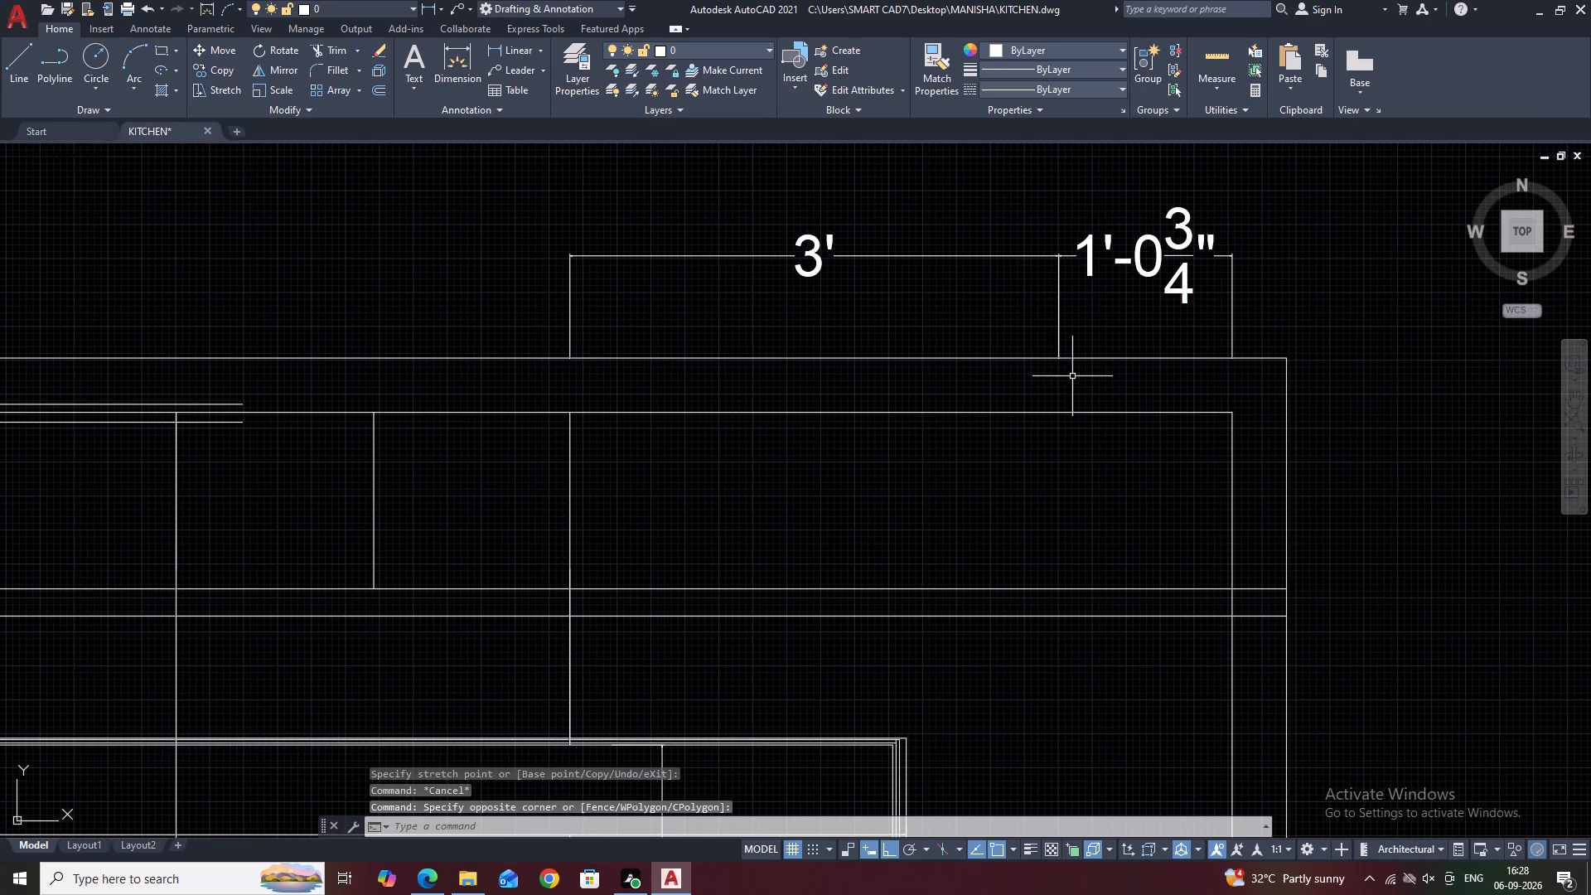
click(1057, 312)
key(Escape)
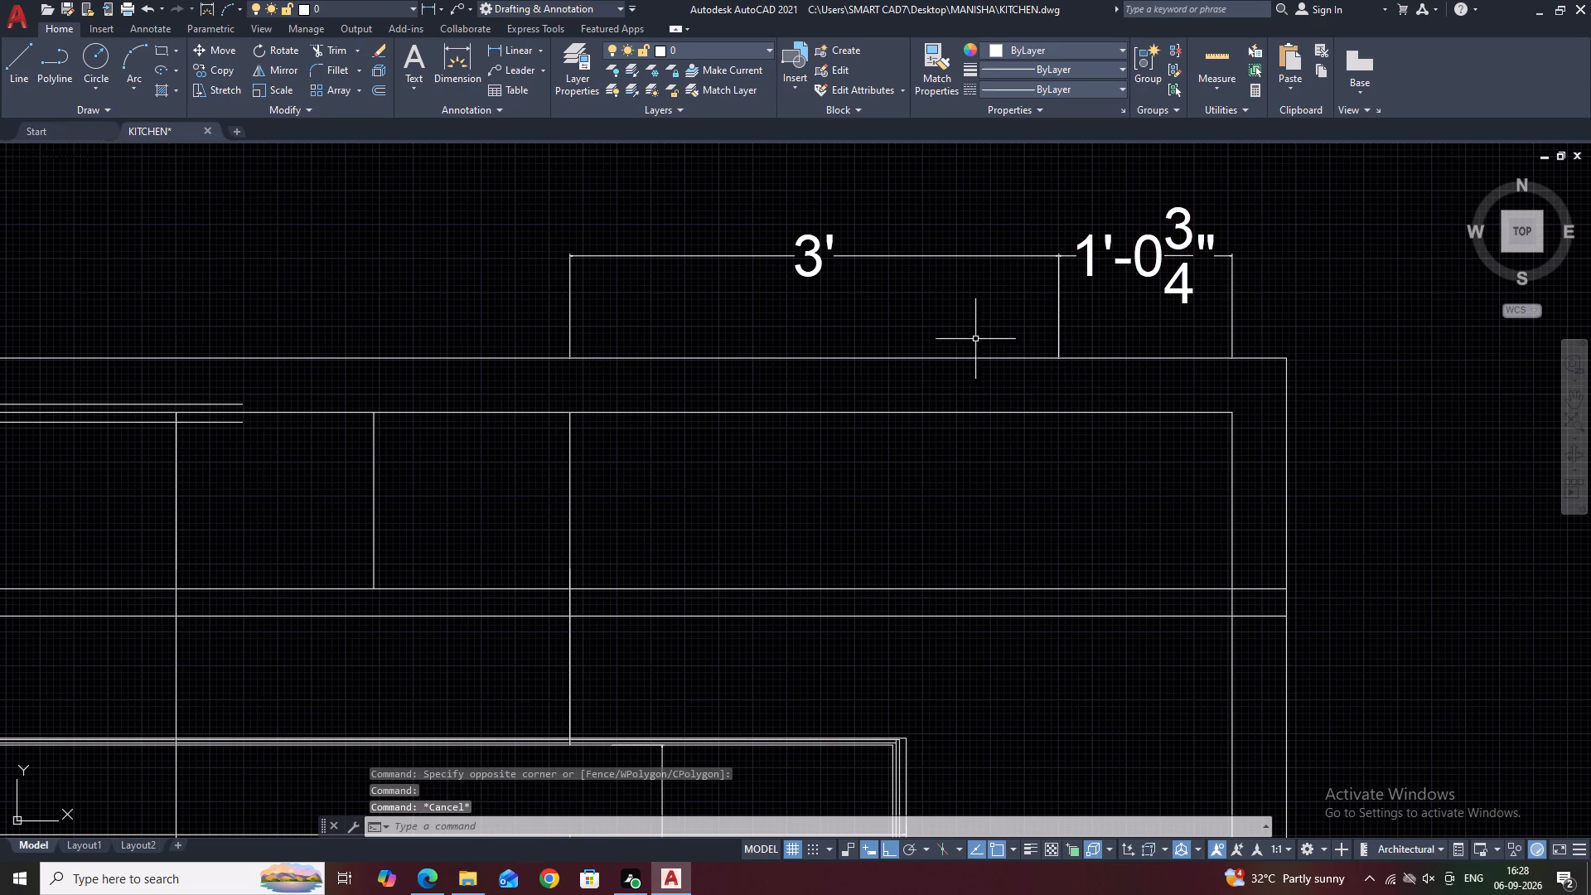
Draw a vertical divider from the shared point of the 3' and 1'-0 3/4" dimensions down to the upper horizontal counter line.
middle_drag(1109, 404, 1018, 326)
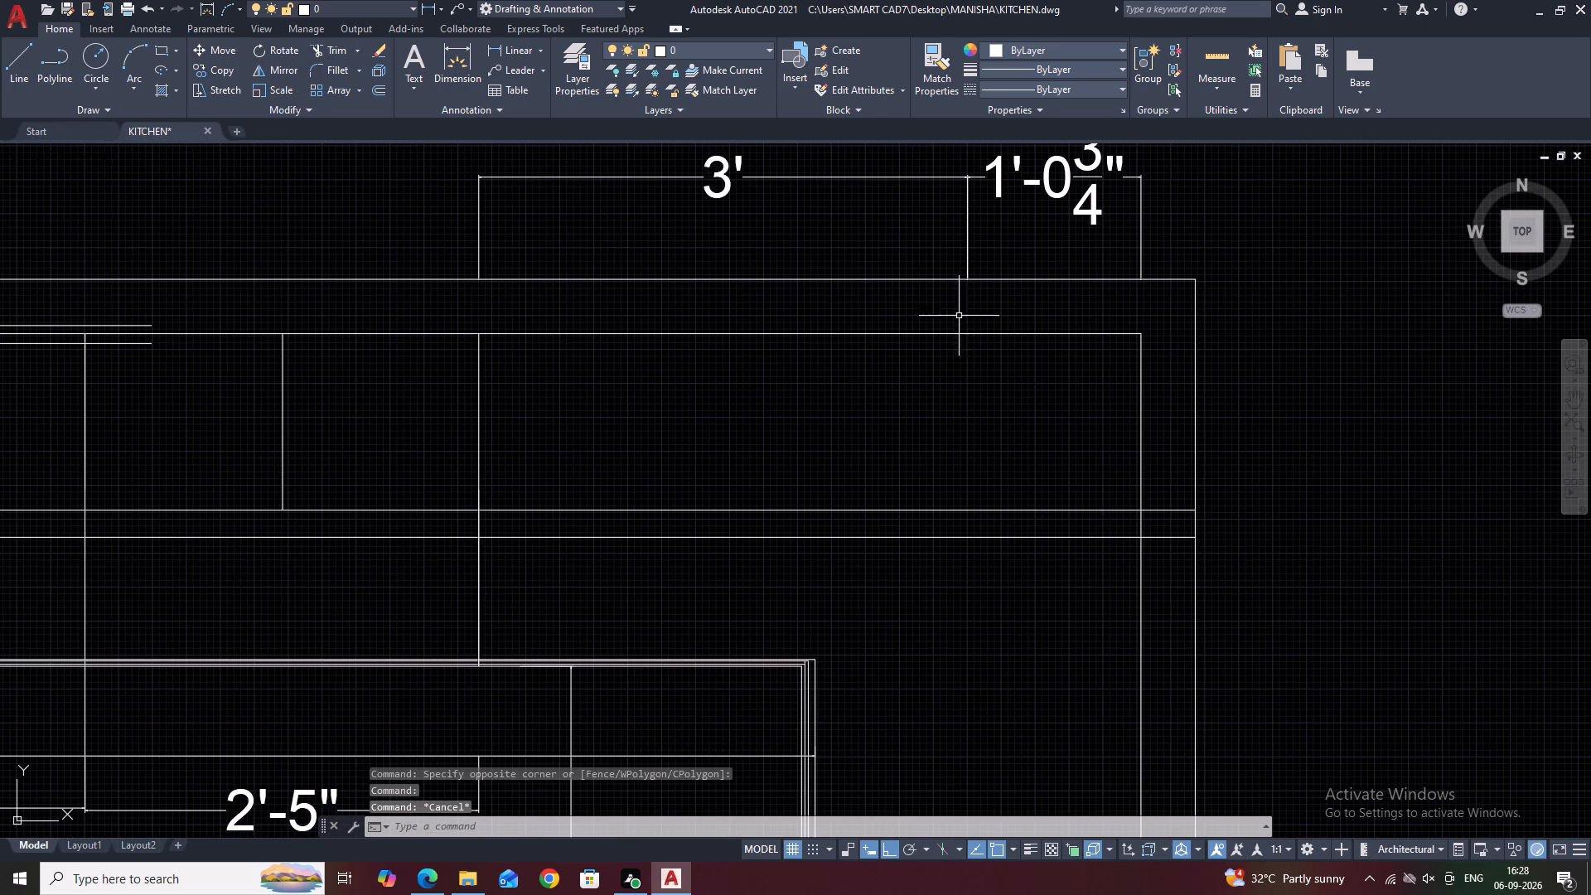
middle_drag(967, 337, 972, 355)
text(L)
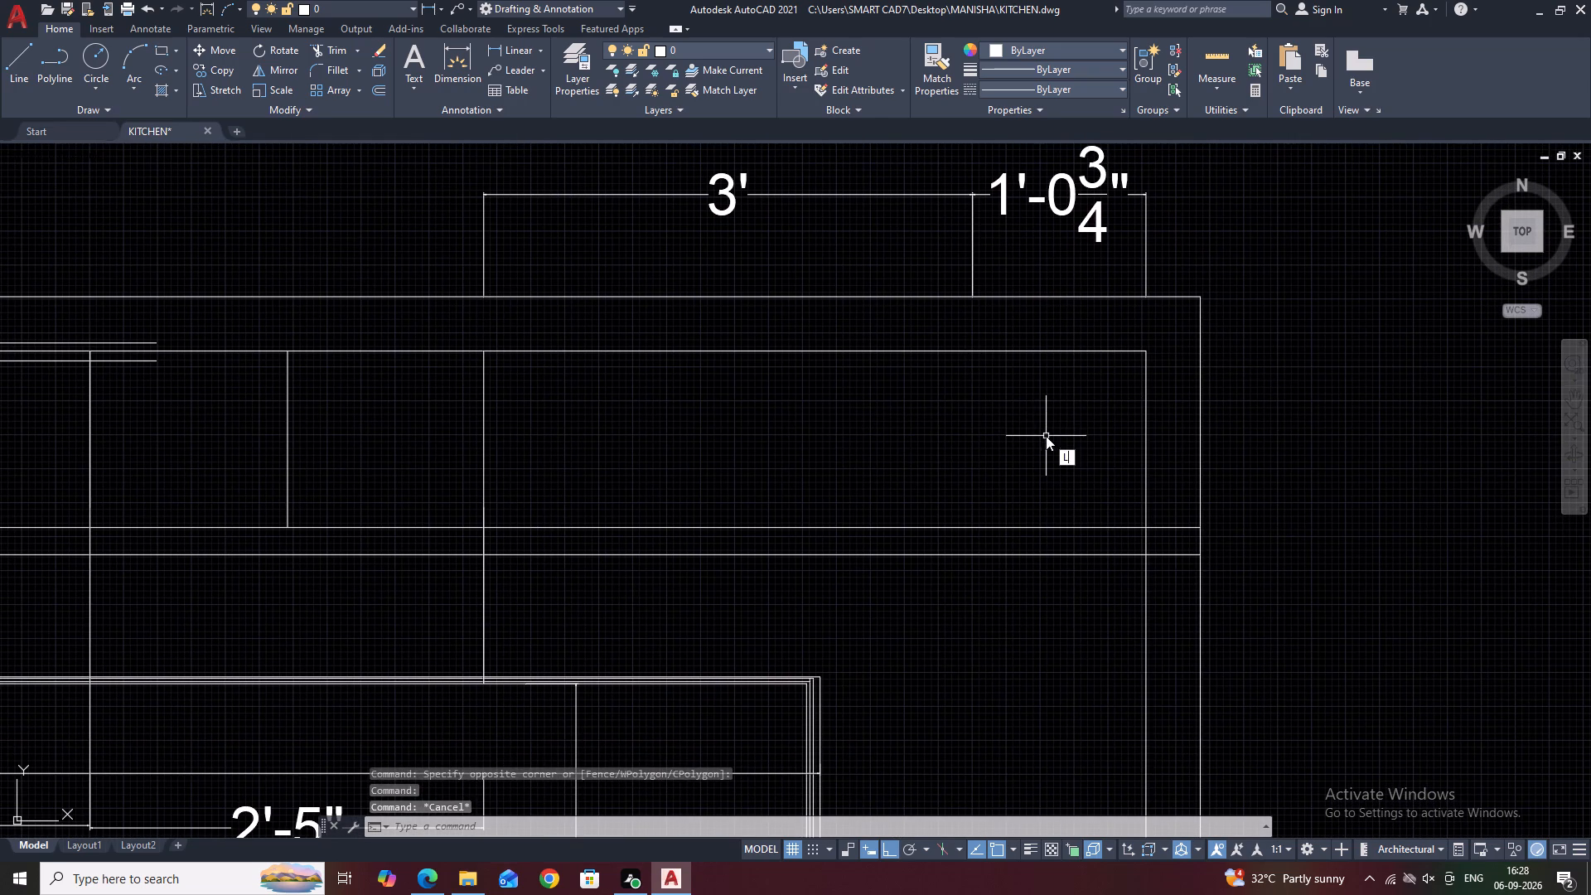
key(space)
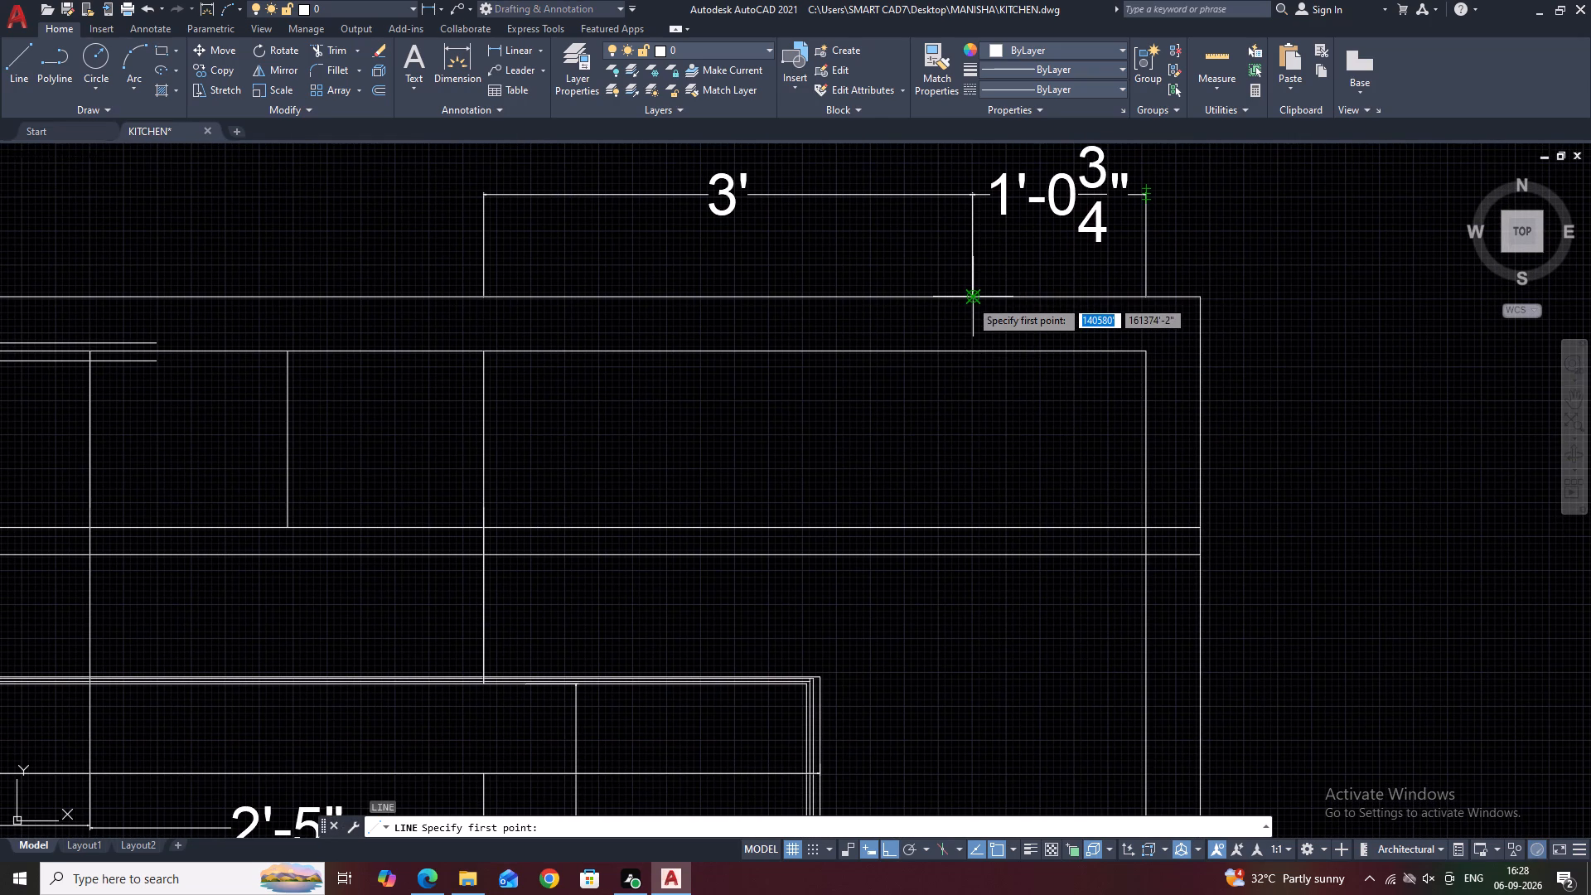
click(970, 299)
click(973, 529)
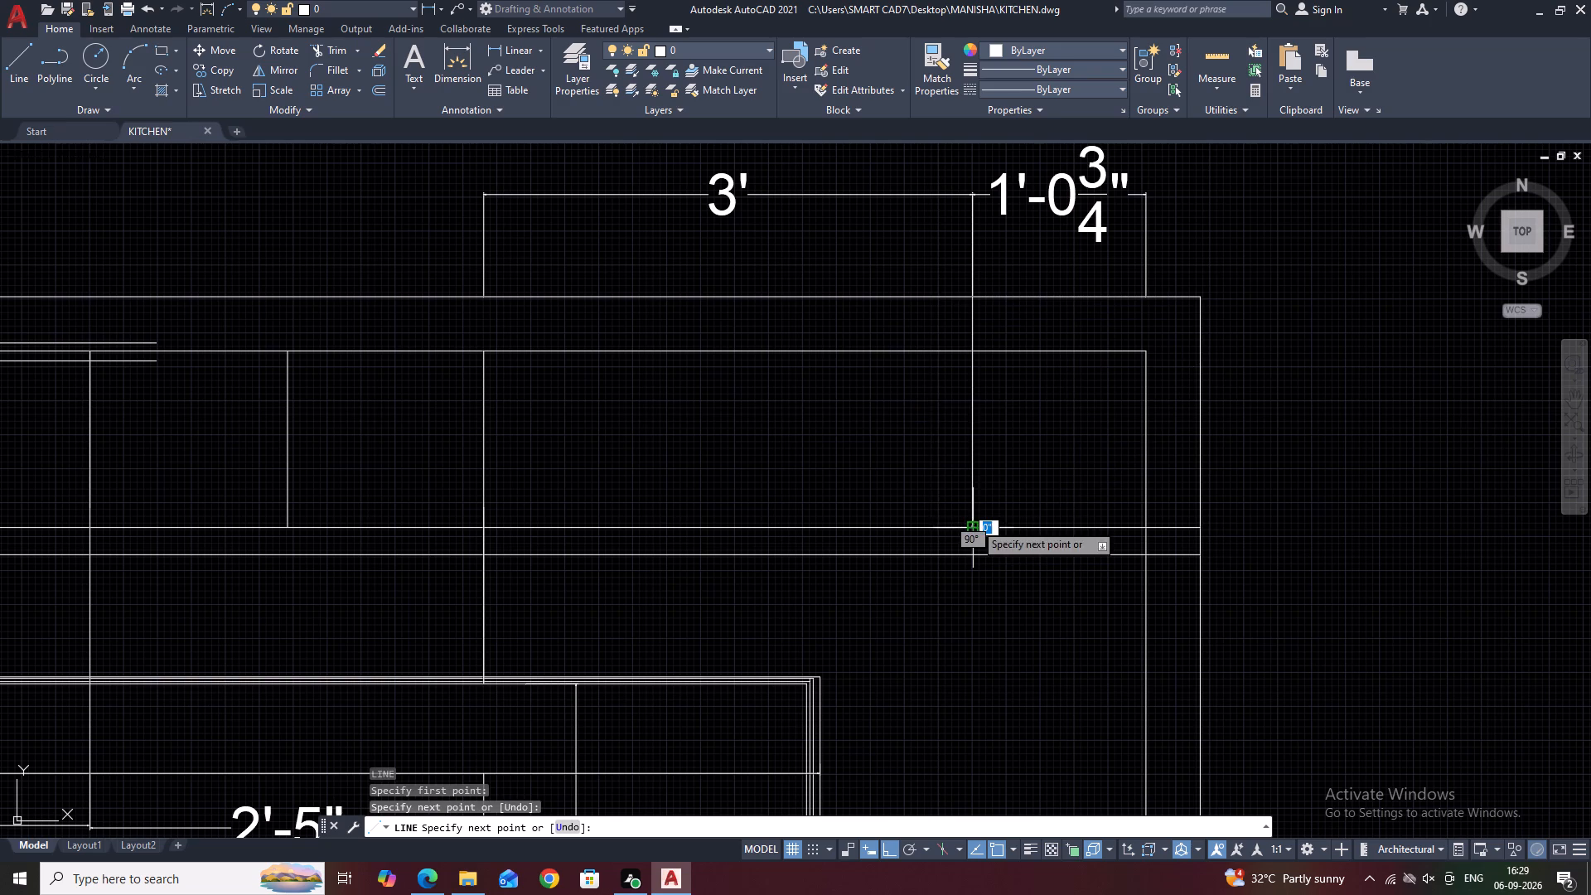
key(space)
Draw a vertical line along the right-hand wall from its inner corner down to the upper horizontal counter line.
key(space)
click(1149, 353)
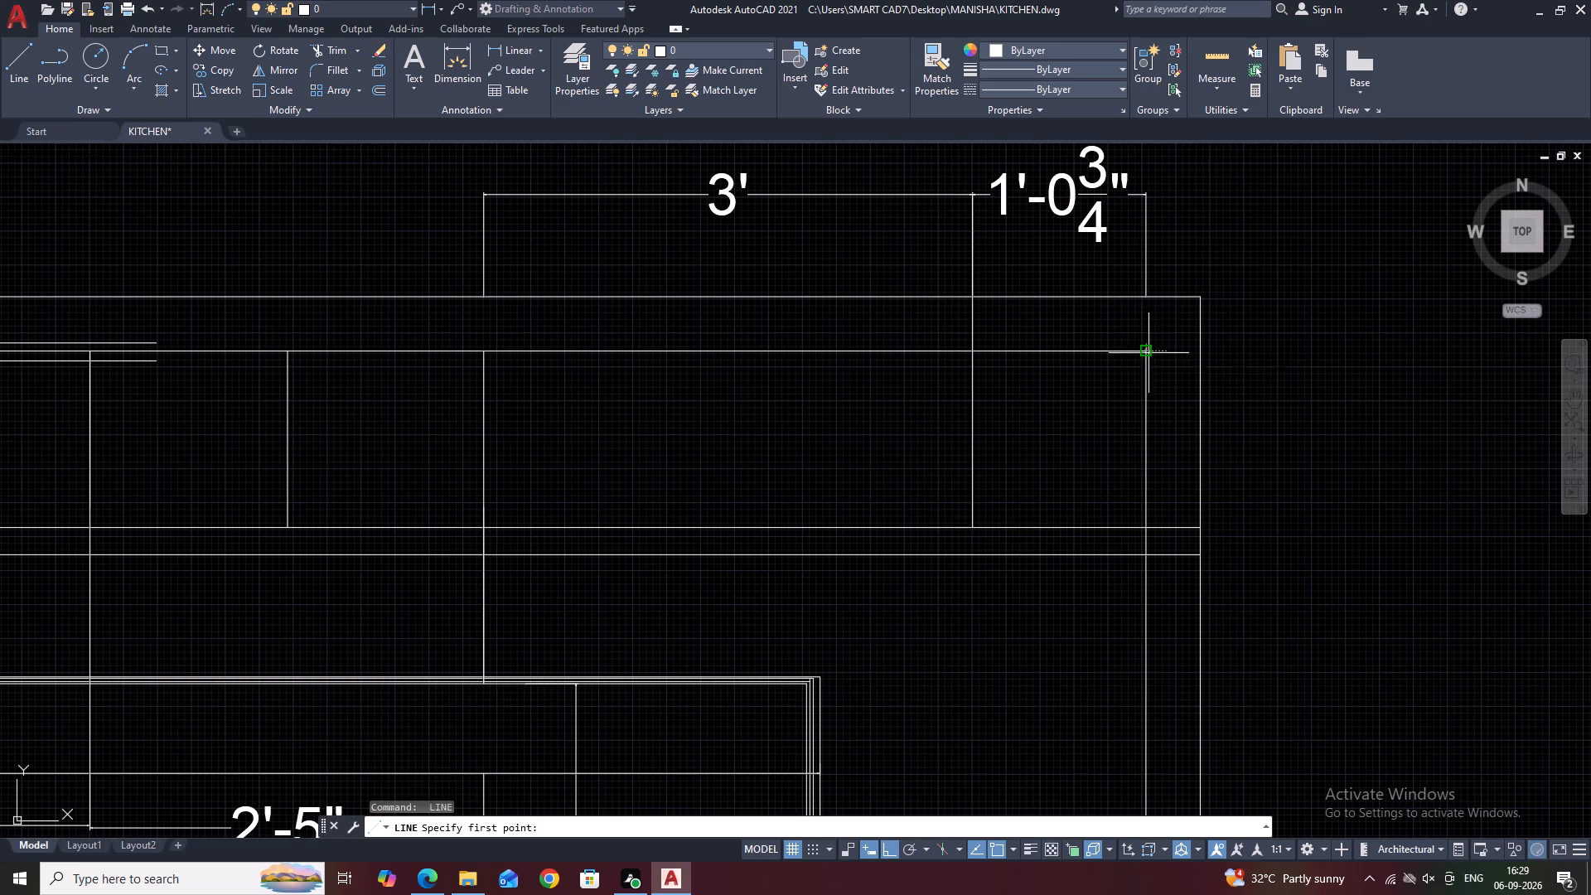
click(1146, 526)
key(Escape)
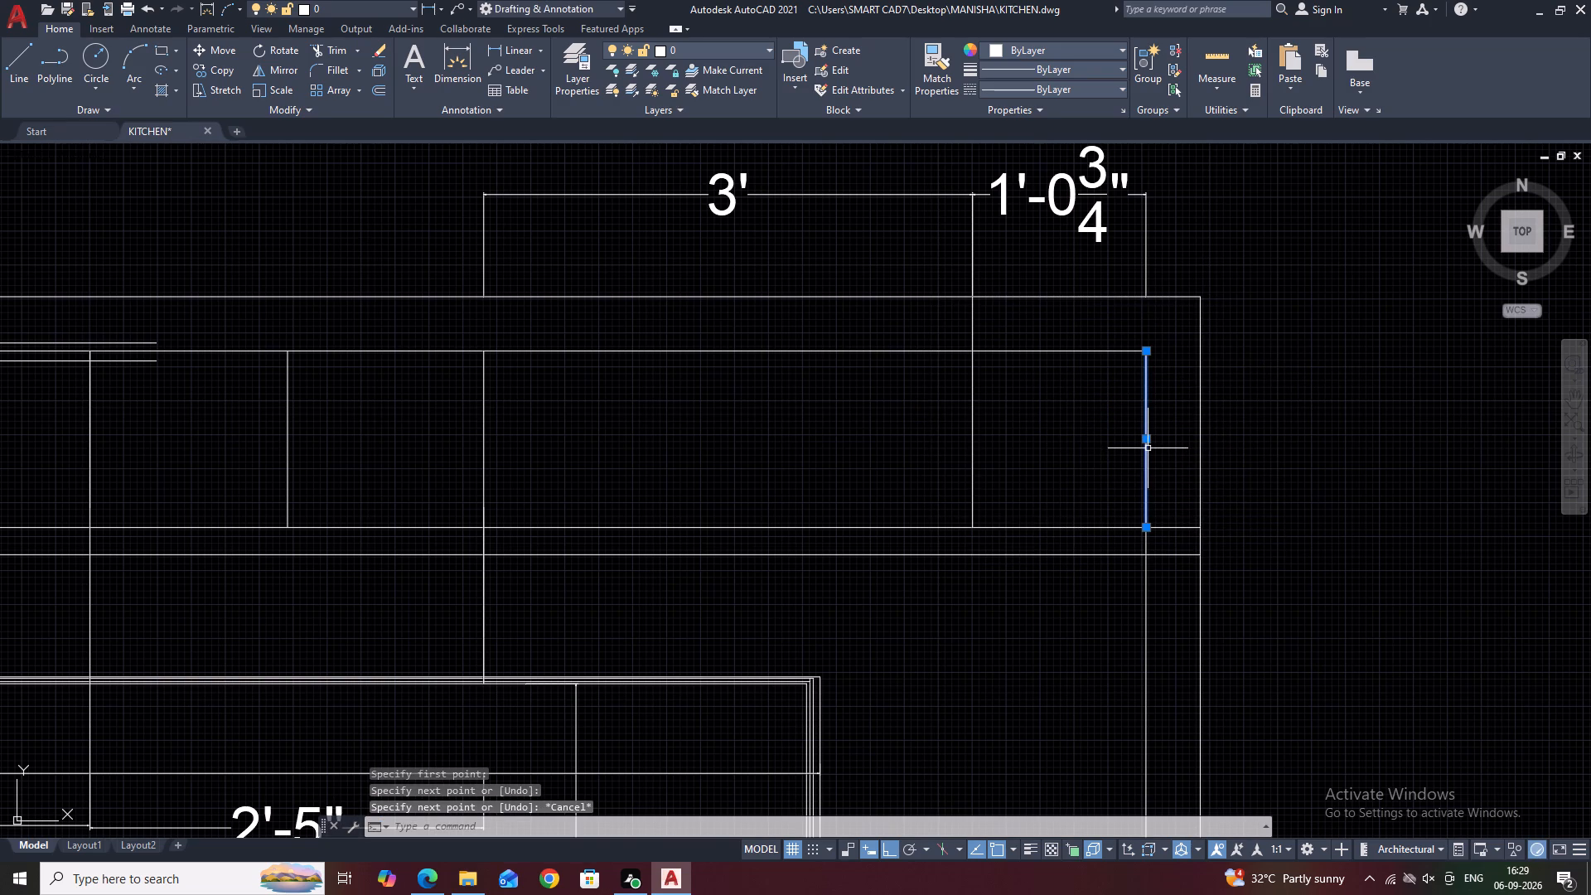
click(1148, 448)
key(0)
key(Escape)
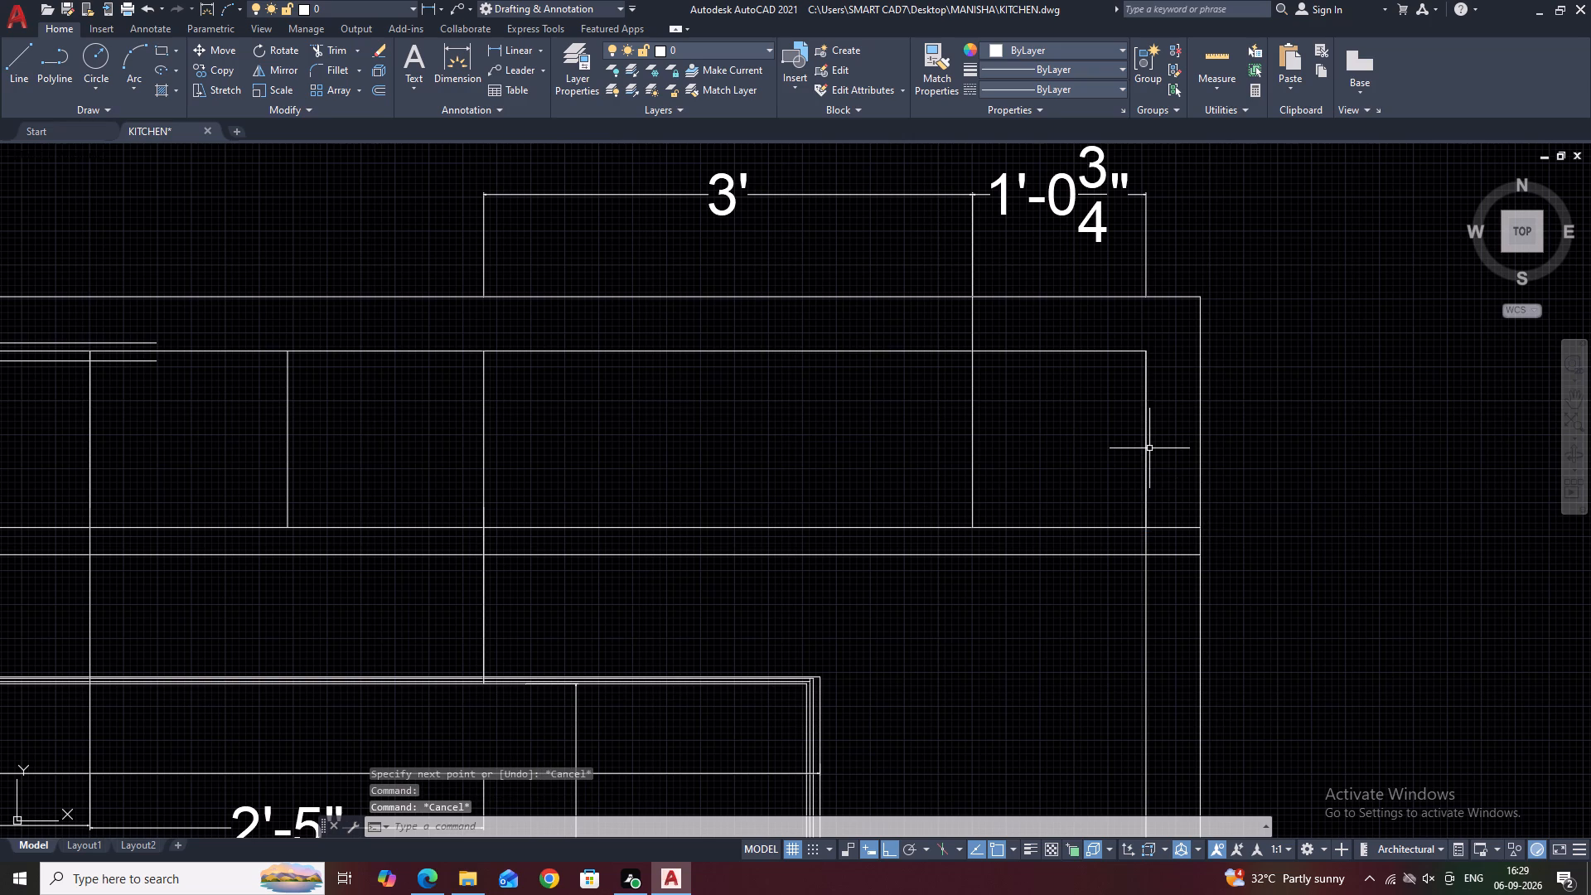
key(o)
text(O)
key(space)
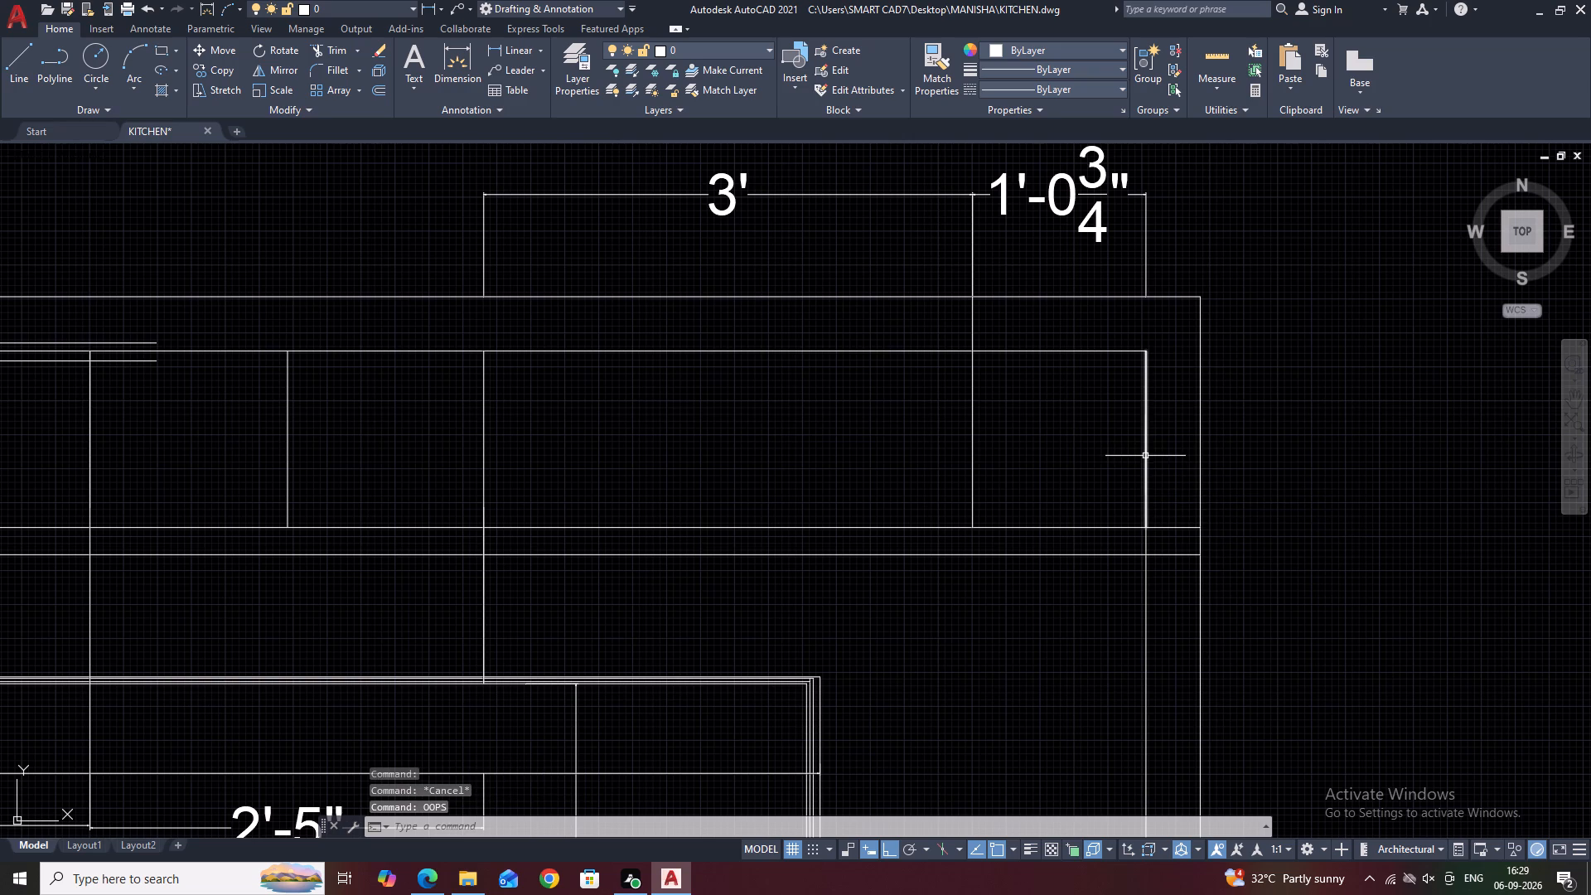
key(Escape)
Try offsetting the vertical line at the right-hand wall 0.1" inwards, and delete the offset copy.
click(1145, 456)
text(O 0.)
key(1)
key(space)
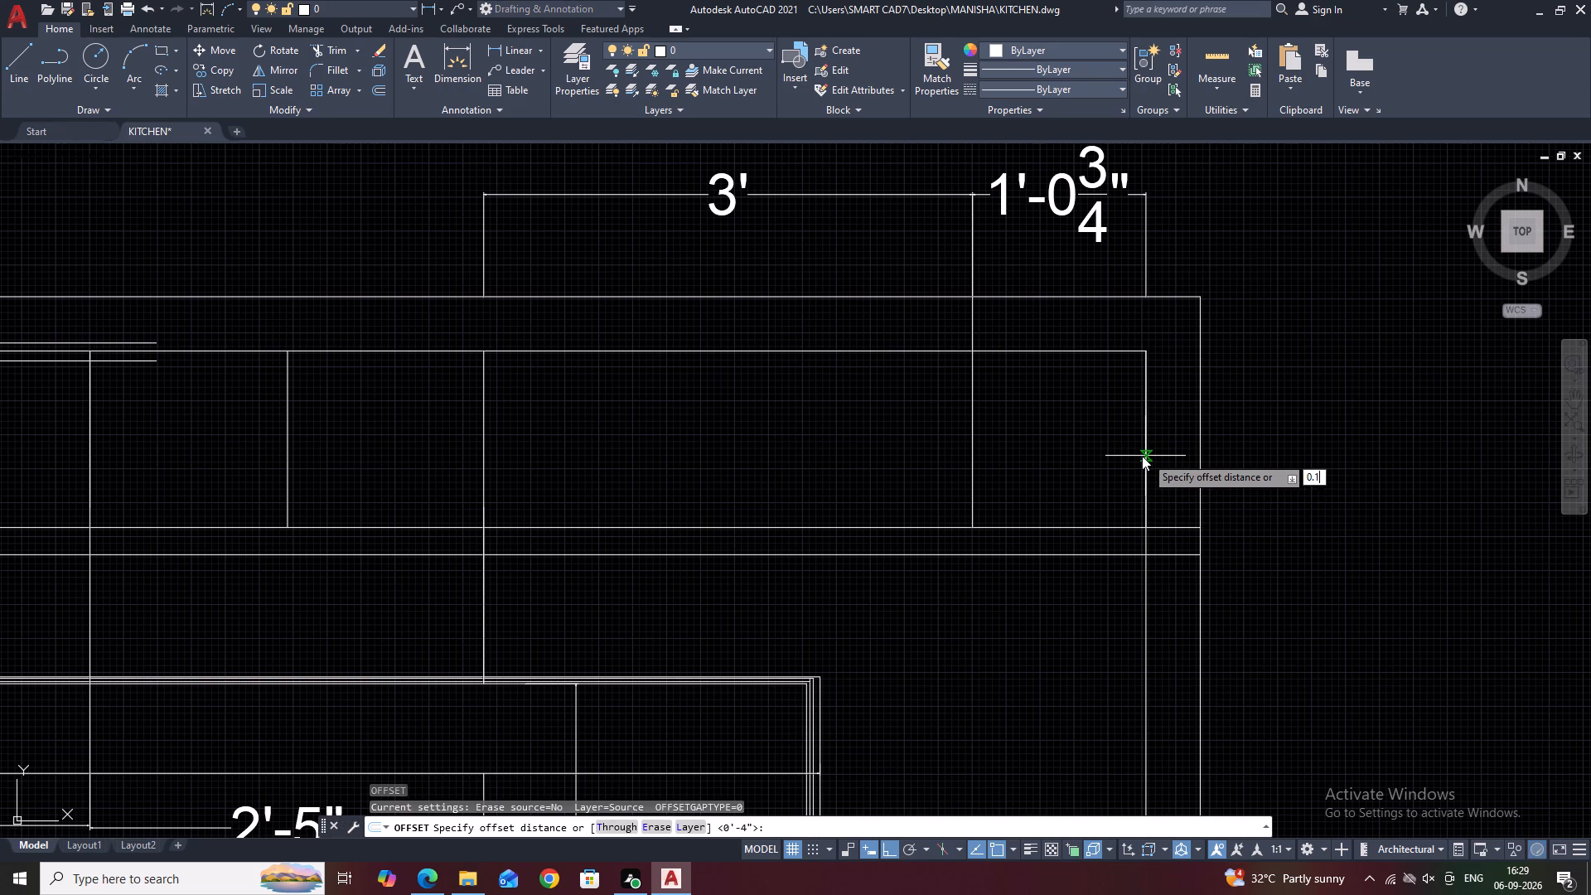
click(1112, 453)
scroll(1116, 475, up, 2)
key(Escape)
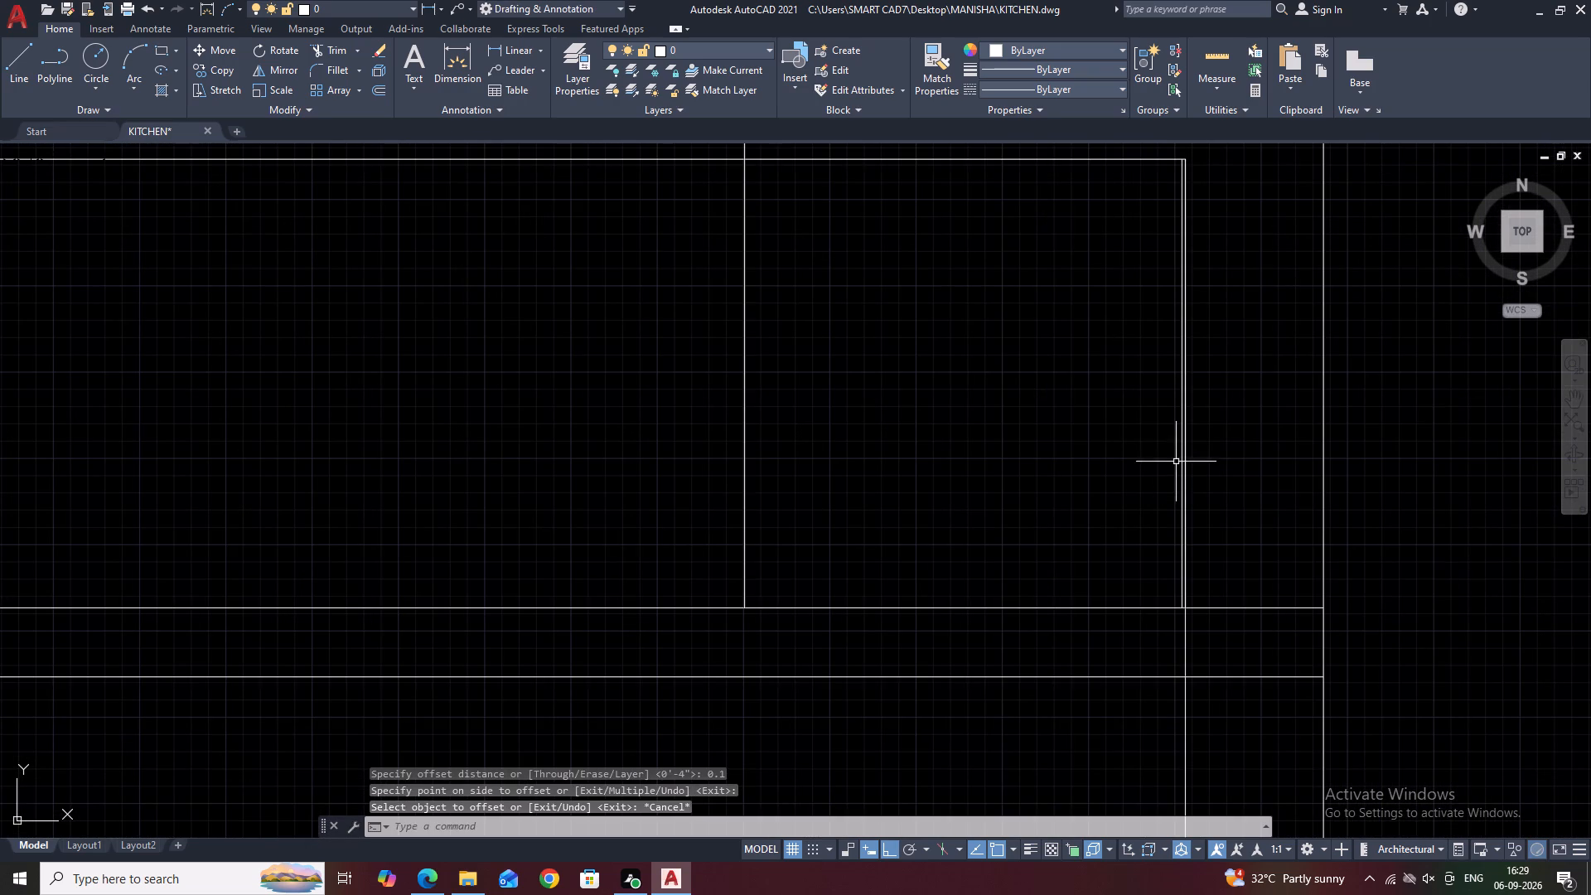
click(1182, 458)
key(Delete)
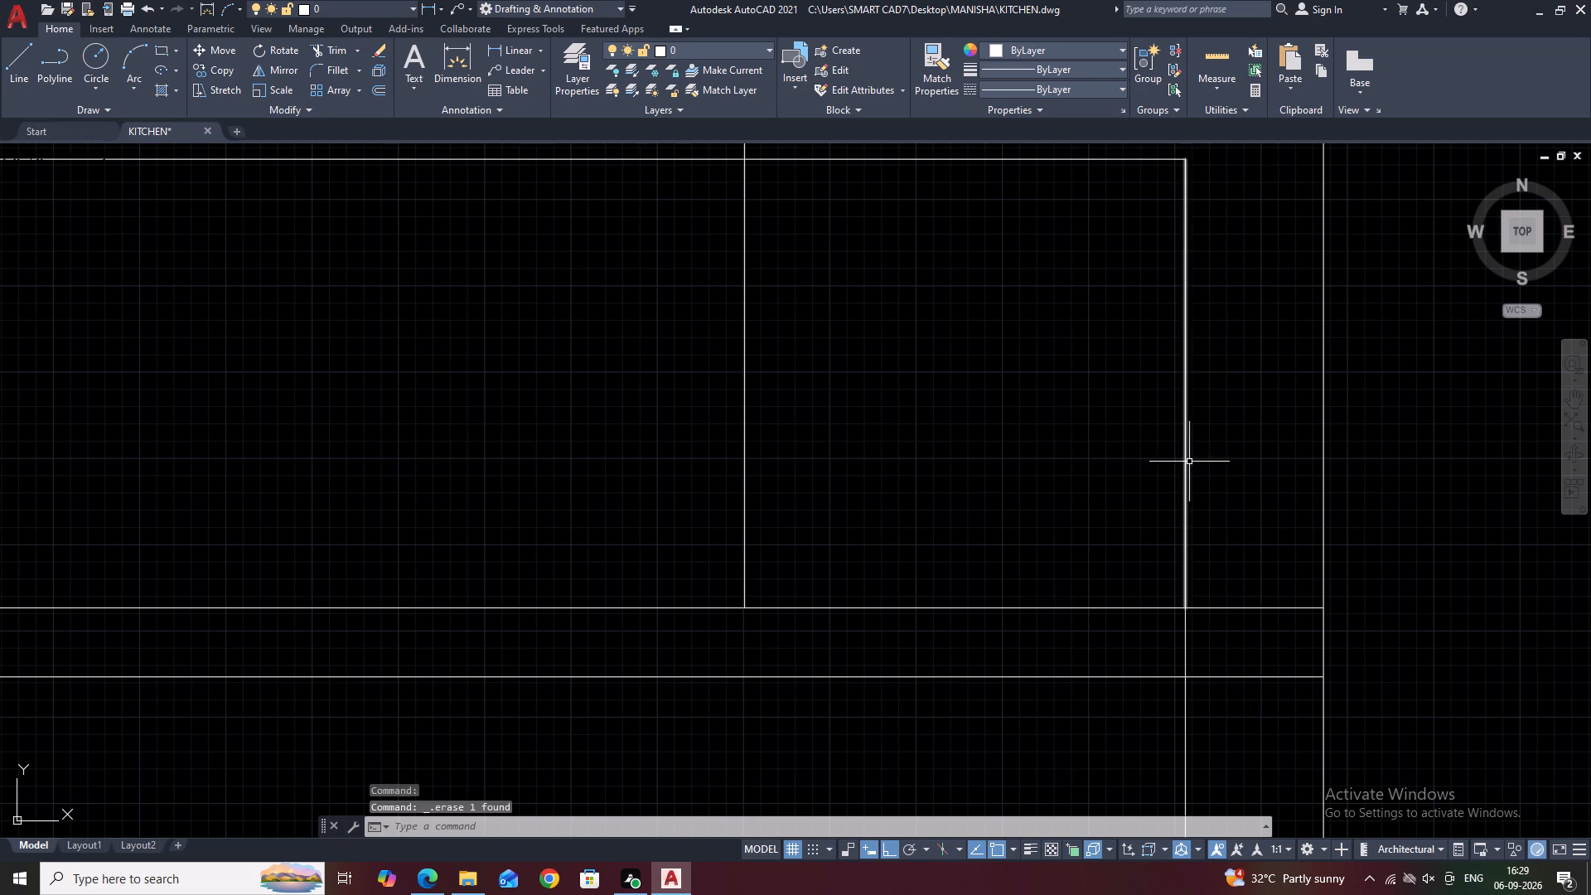
Offset the vertical line at the right-hand wall 0.5" towards the inside of the corner section.
click(1187, 460)
key(o)
key(space)
text(0)
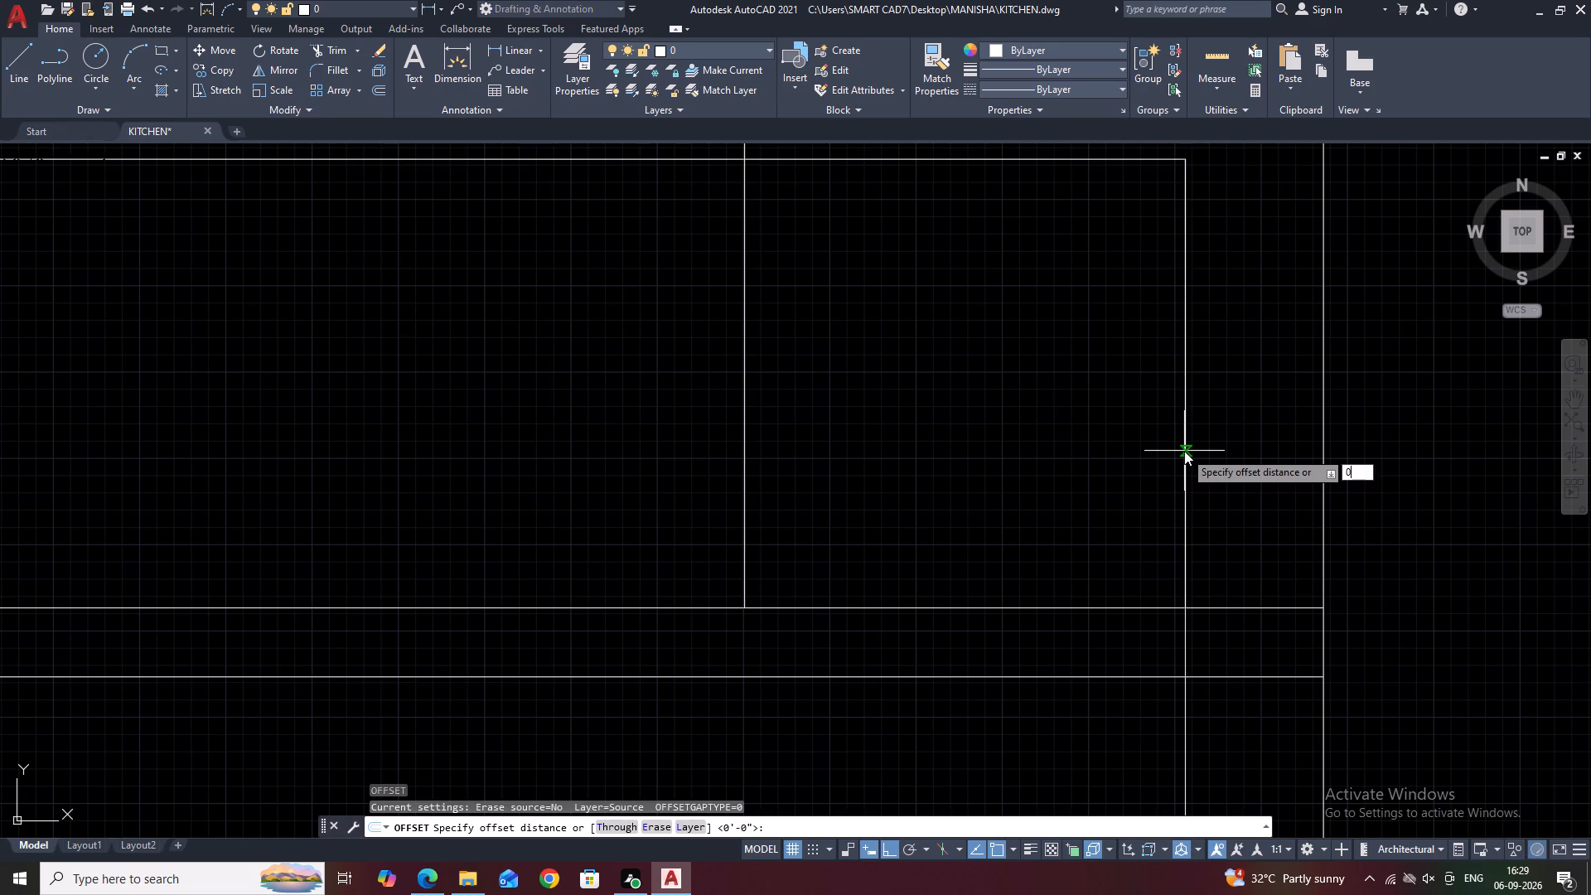
key(period)
key(5)
key(space)
click(1130, 440)
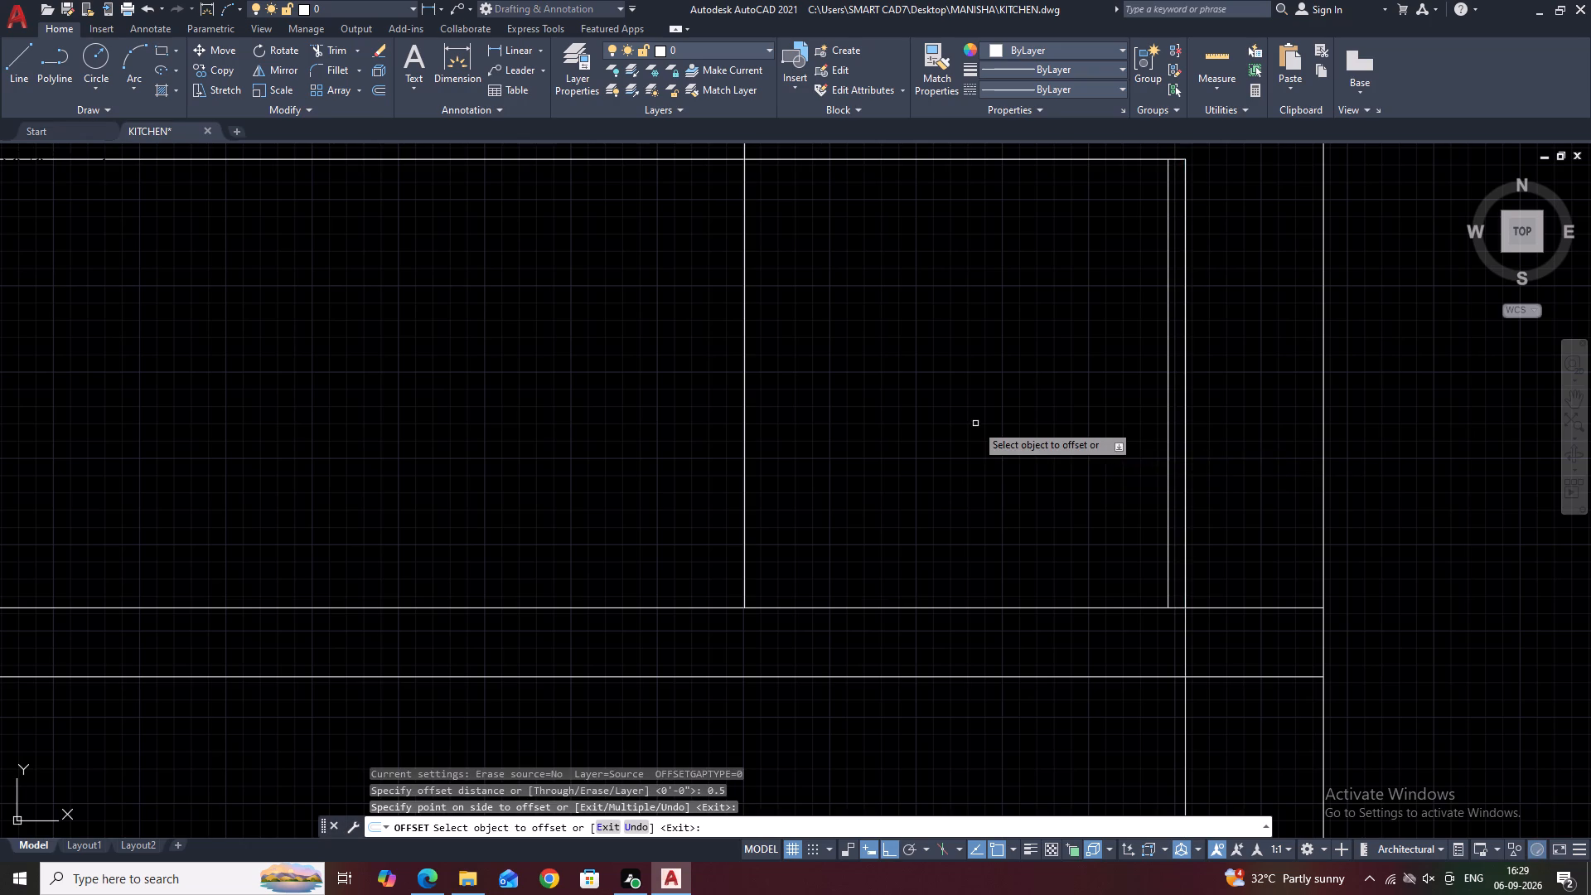
Offset the new divider at the 3' point by 0.5" to both sides.
scroll(975, 423, down, 1)
middle_drag(1005, 425, 1068, 406)
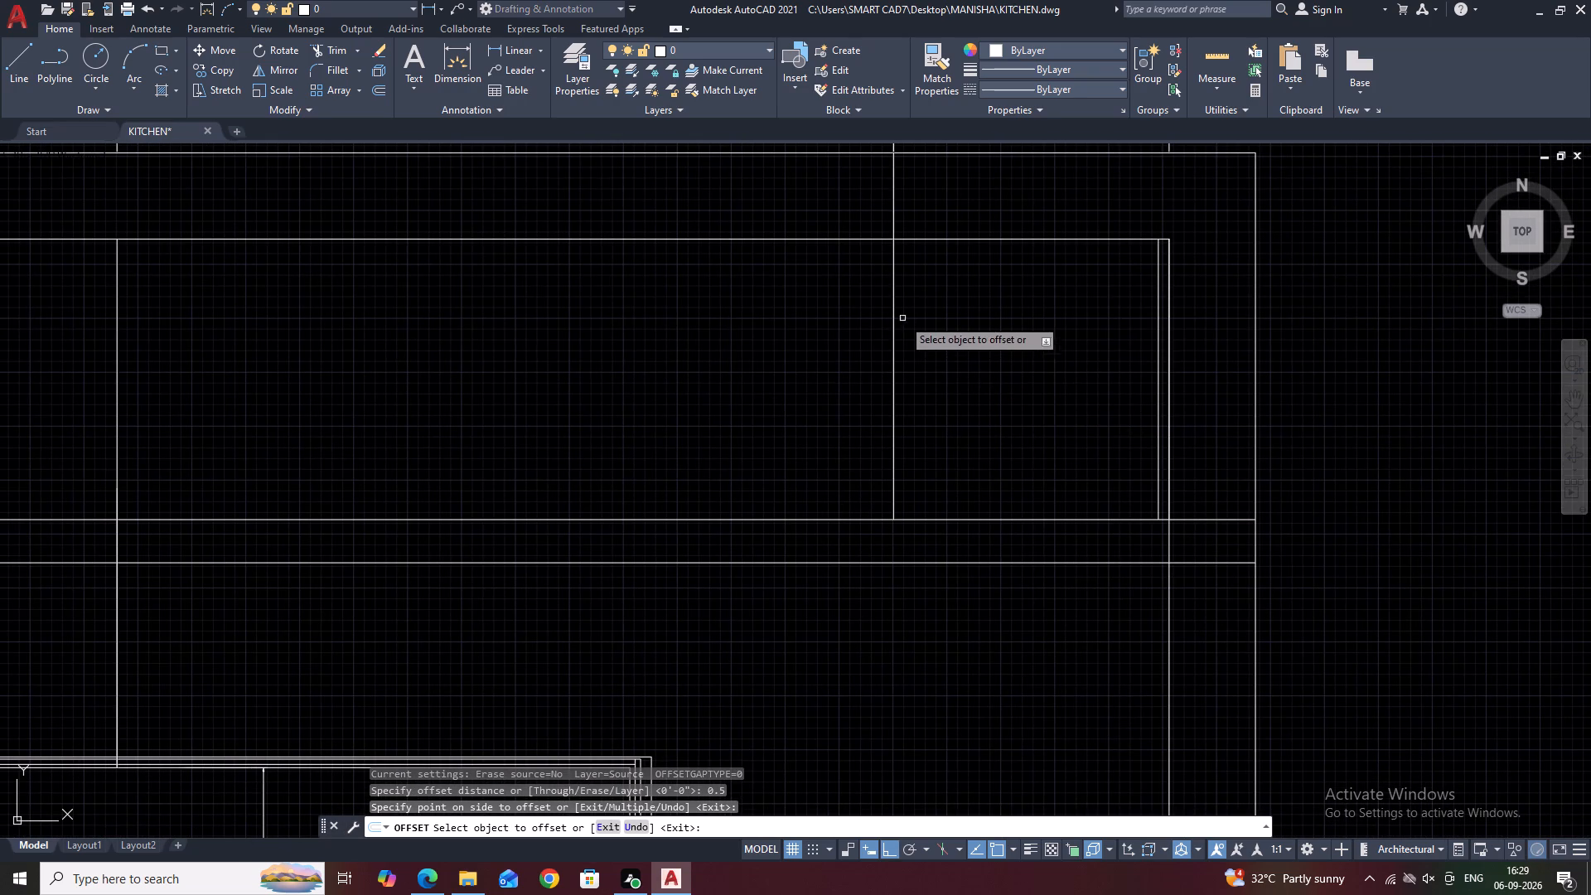
click(895, 312)
click(953, 322)
middle_drag(858, 311, 1003, 342)
scroll(1046, 338, down, 2)
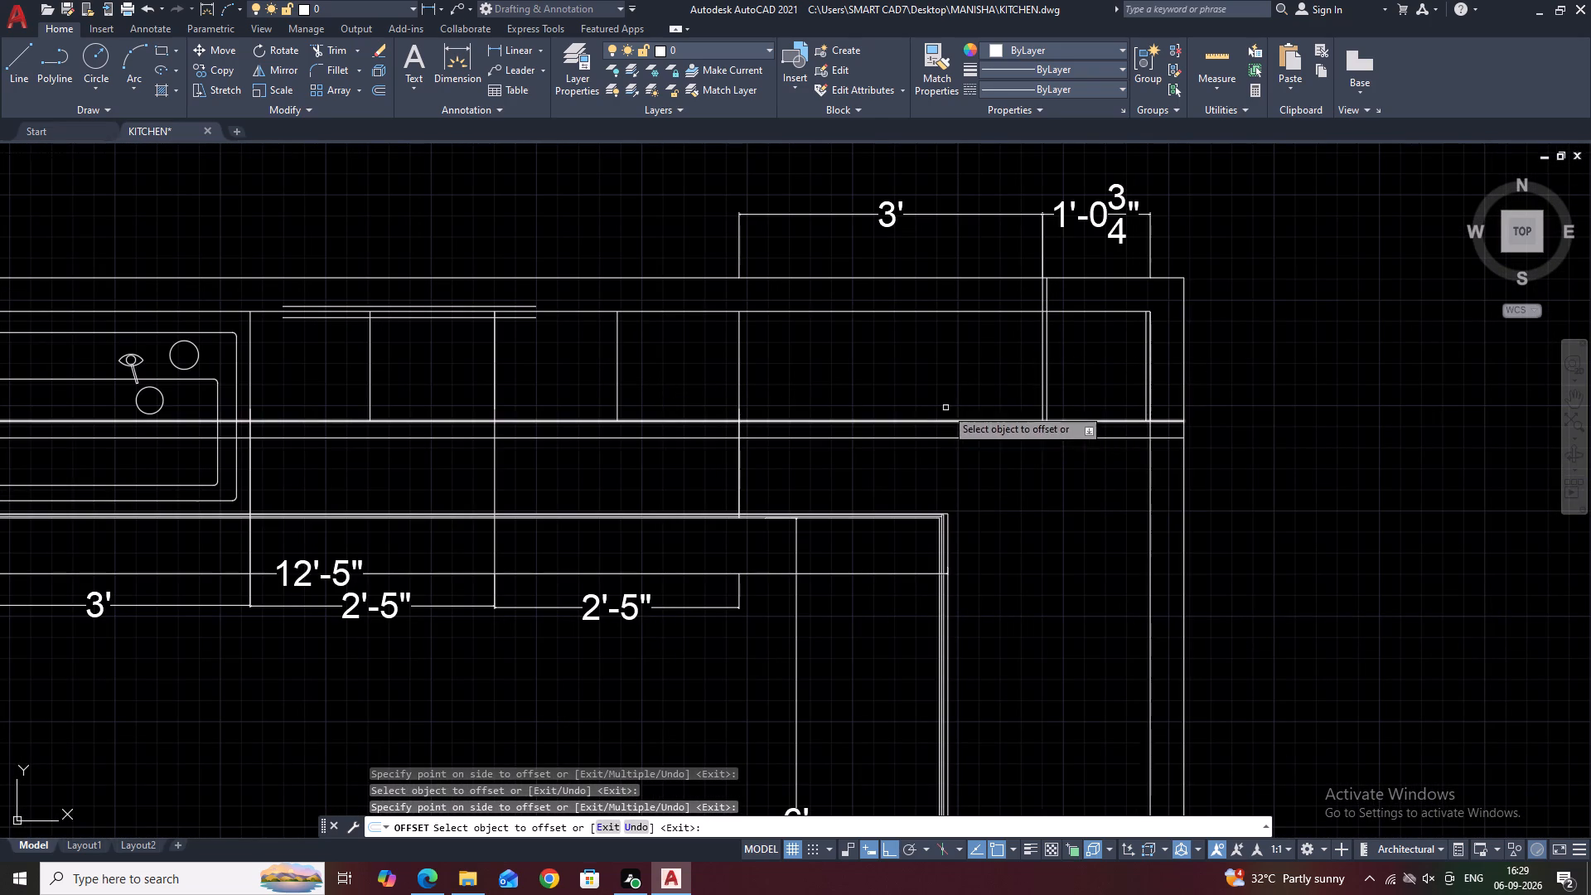
click(1042, 366)
click(1001, 366)
key(Escape)
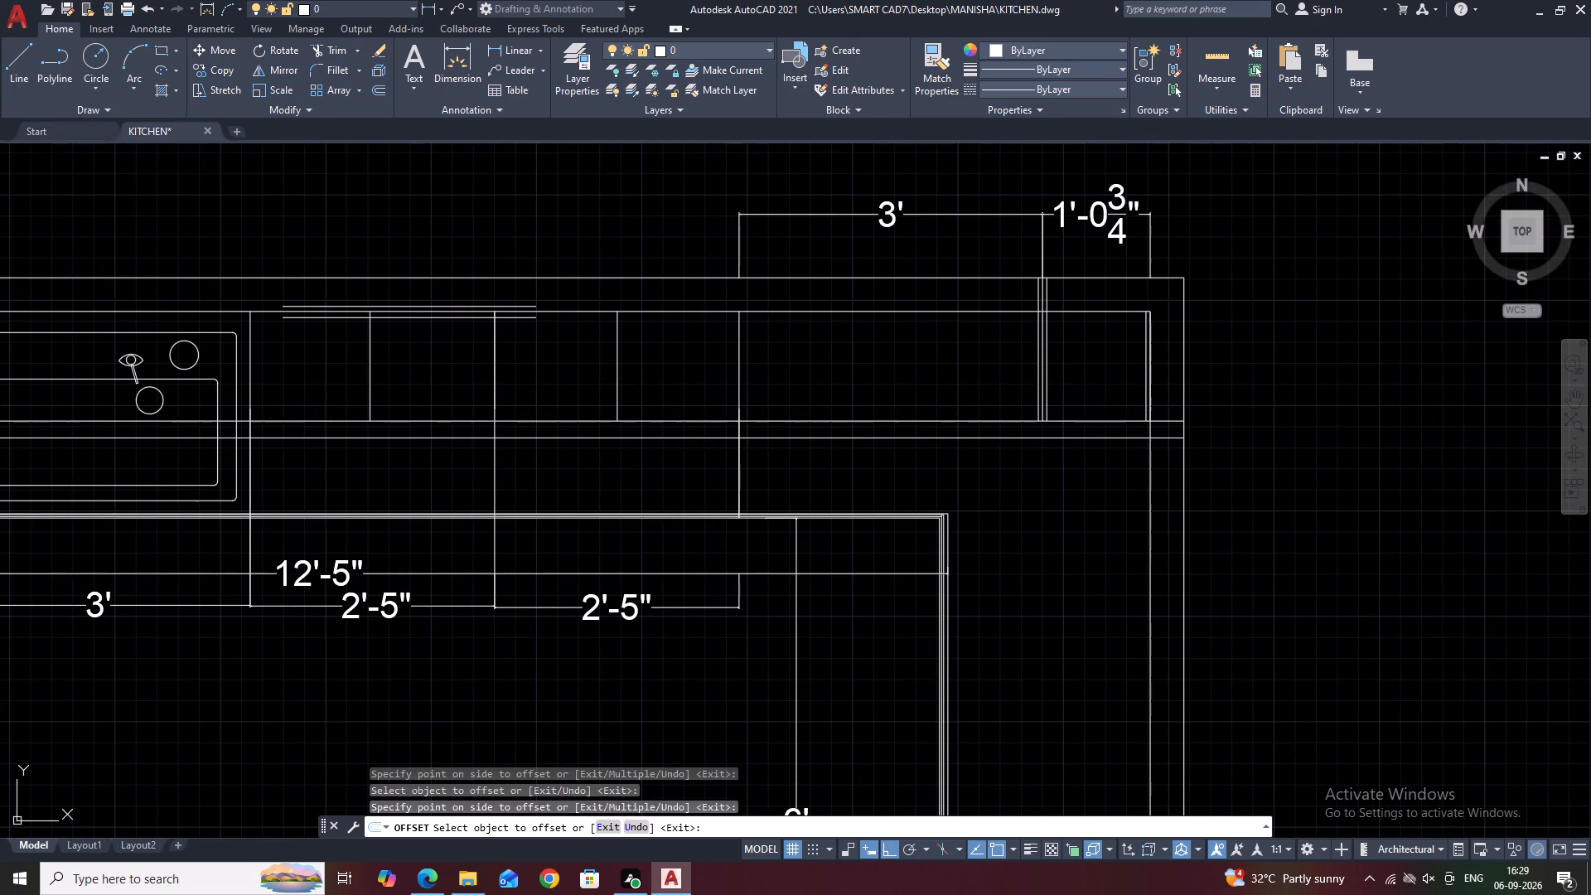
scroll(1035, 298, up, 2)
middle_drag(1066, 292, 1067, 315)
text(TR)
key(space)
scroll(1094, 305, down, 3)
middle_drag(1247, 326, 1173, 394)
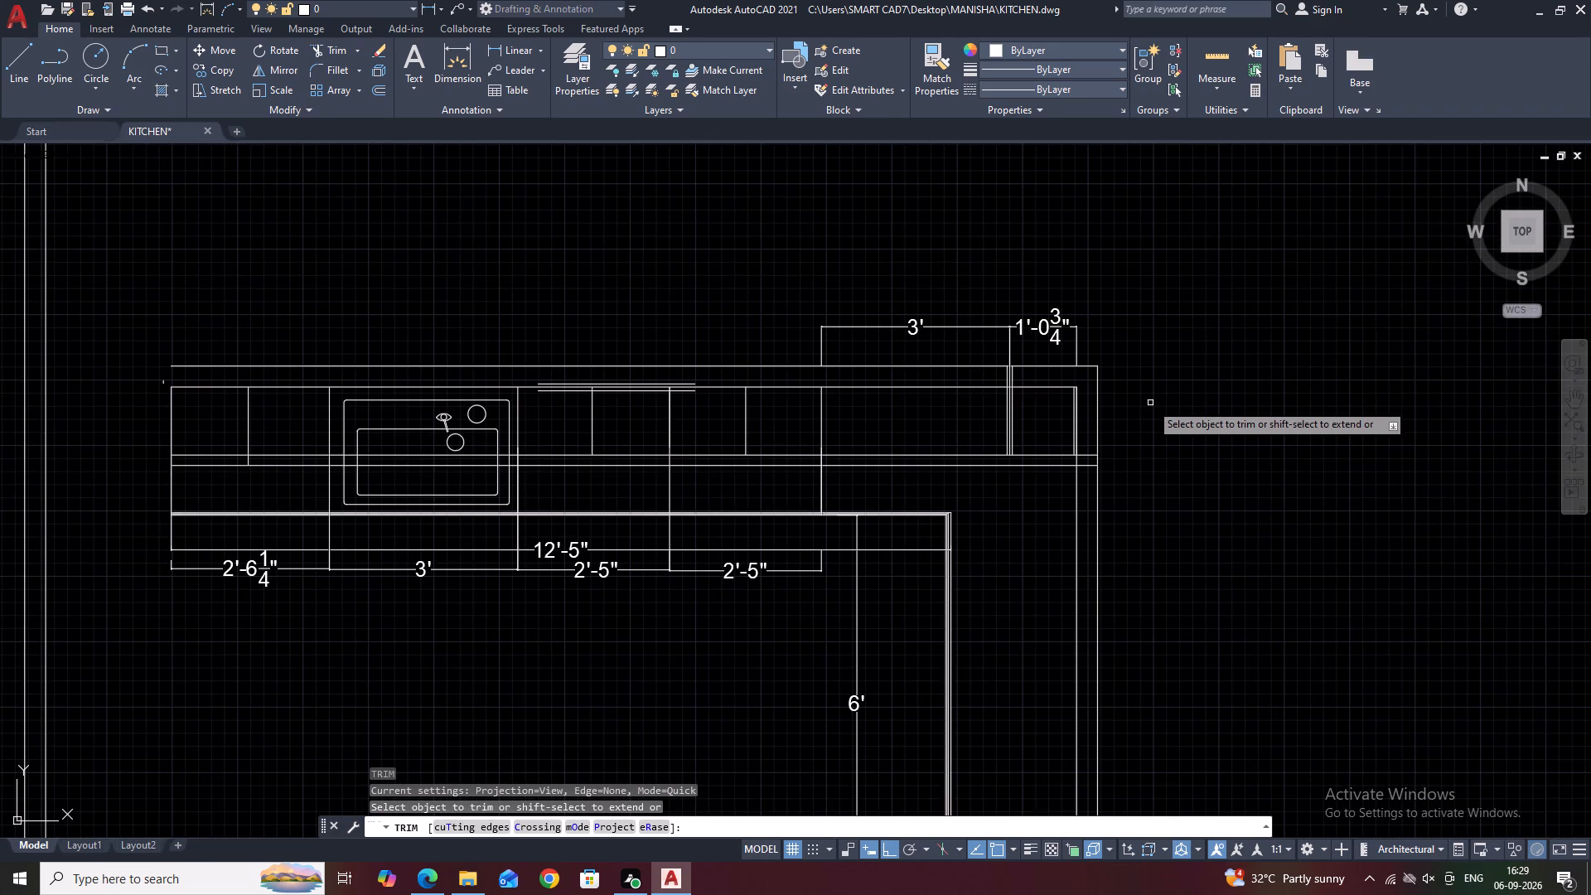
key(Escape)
Delete the tiny stray object beside the left end of the upper wall lines.
click(133, 346)
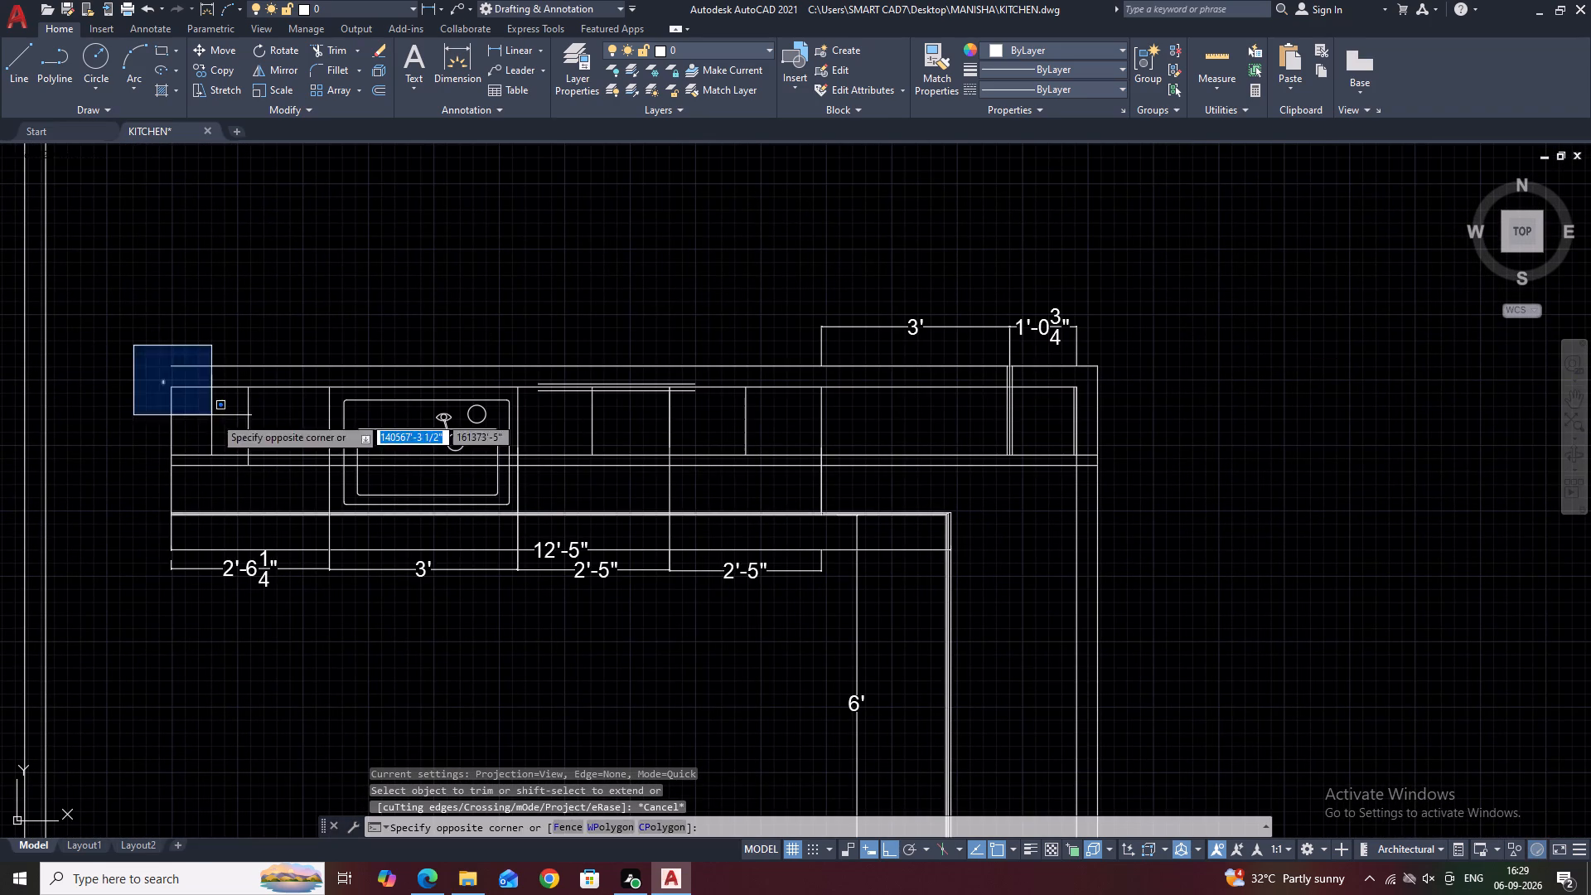
click(214, 417)
key(Delete)
Draw a horizontal line along the upper inner wall line from the right-hand corner to the nearest offset divider line.
middle_drag(862, 467, 882, 401)
scroll(1052, 327, up, 2)
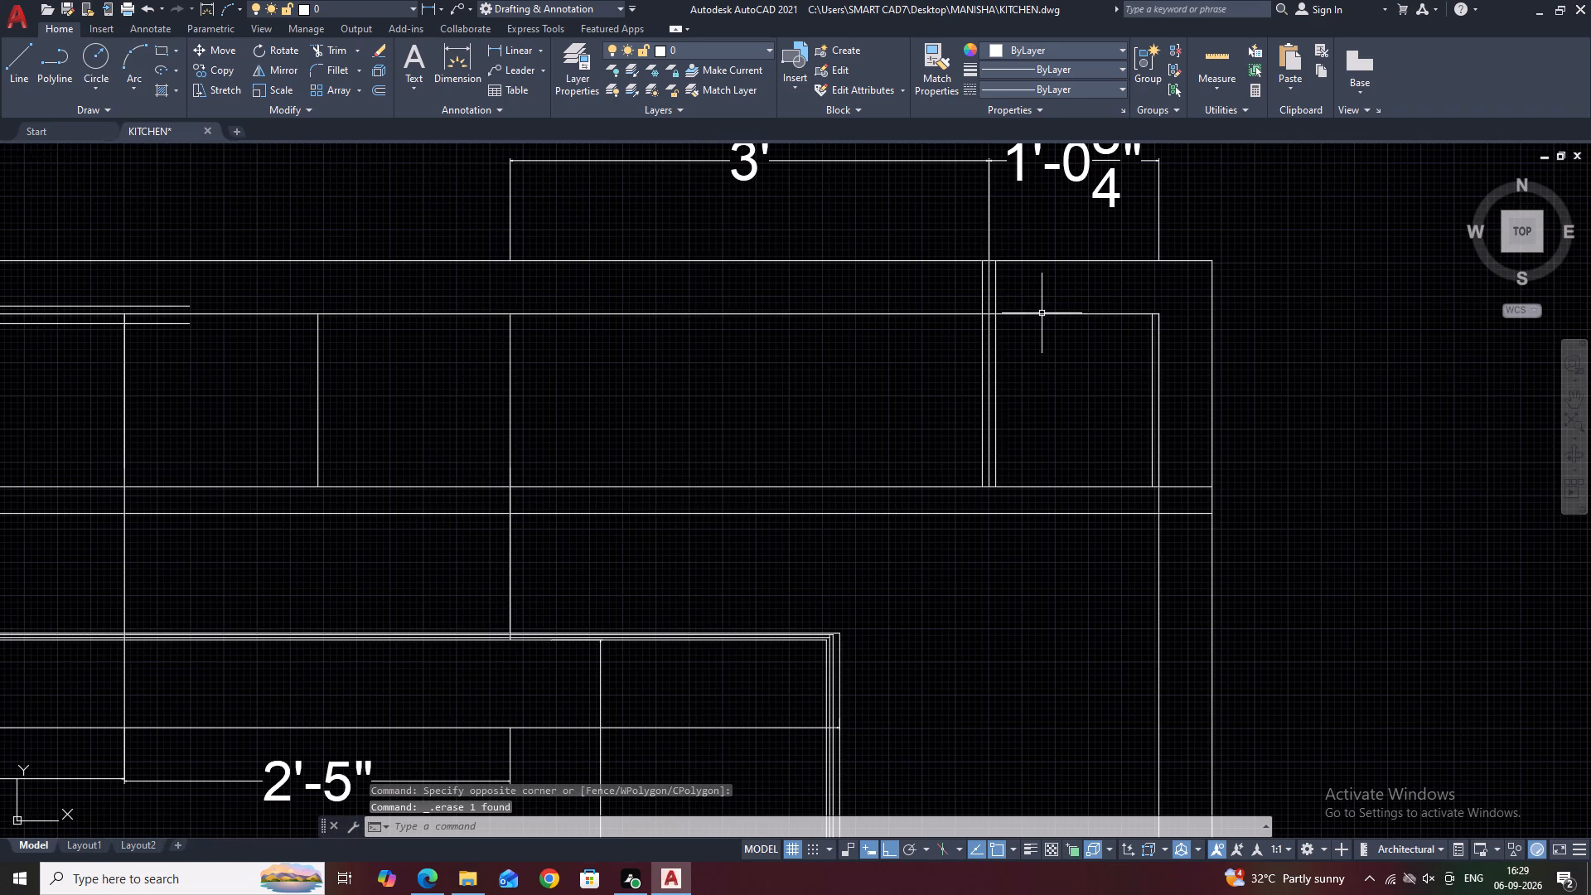
middle_drag(1043, 334, 1042, 354)
text(L)
key(space)
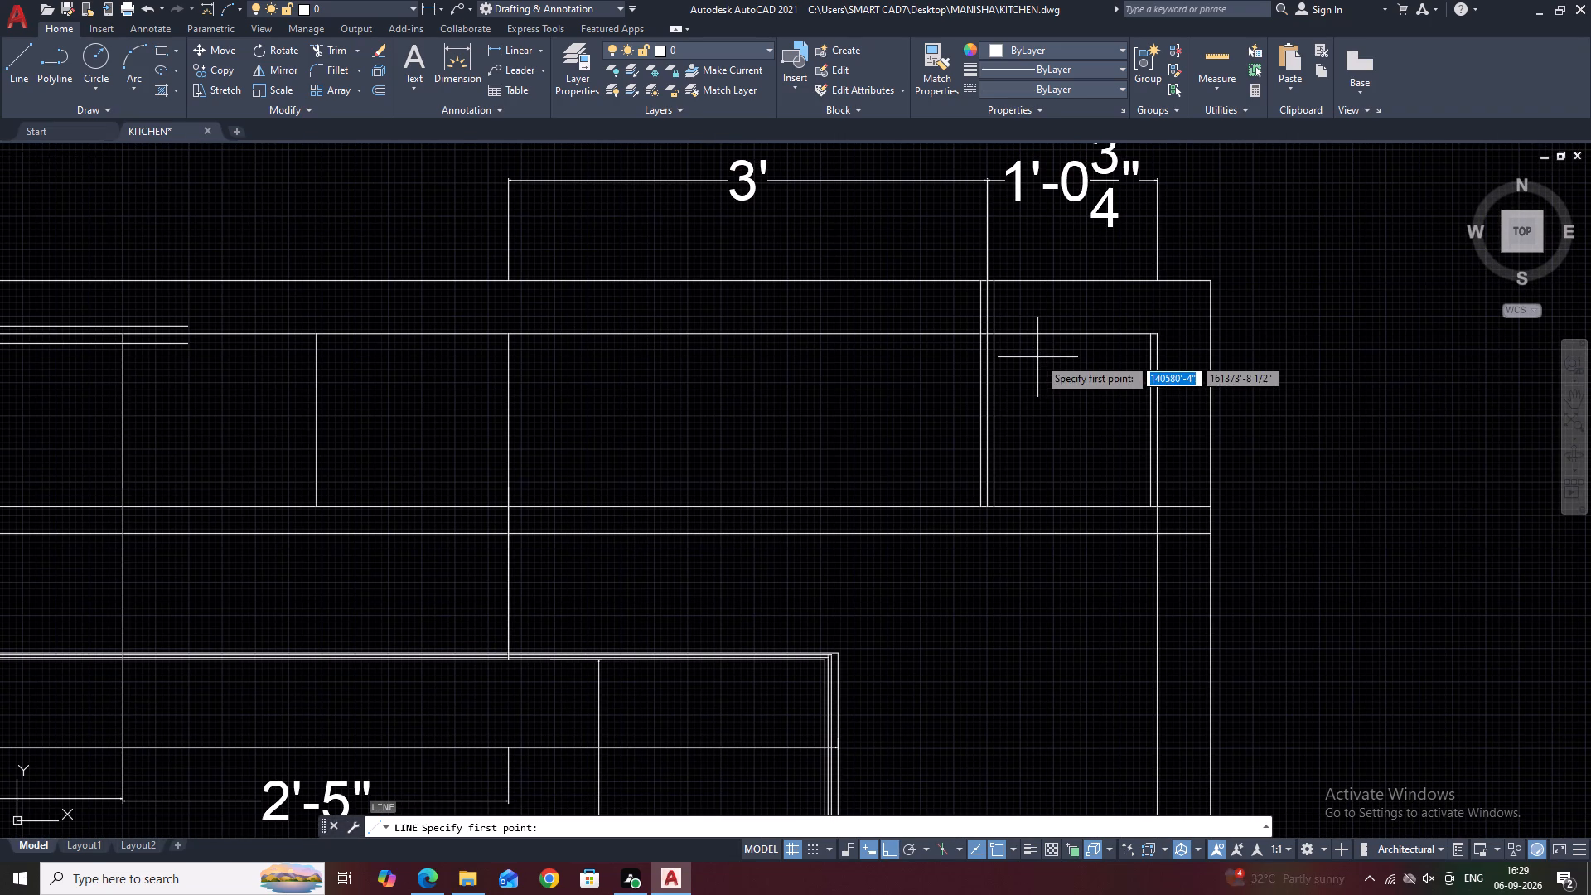
click(1158, 332)
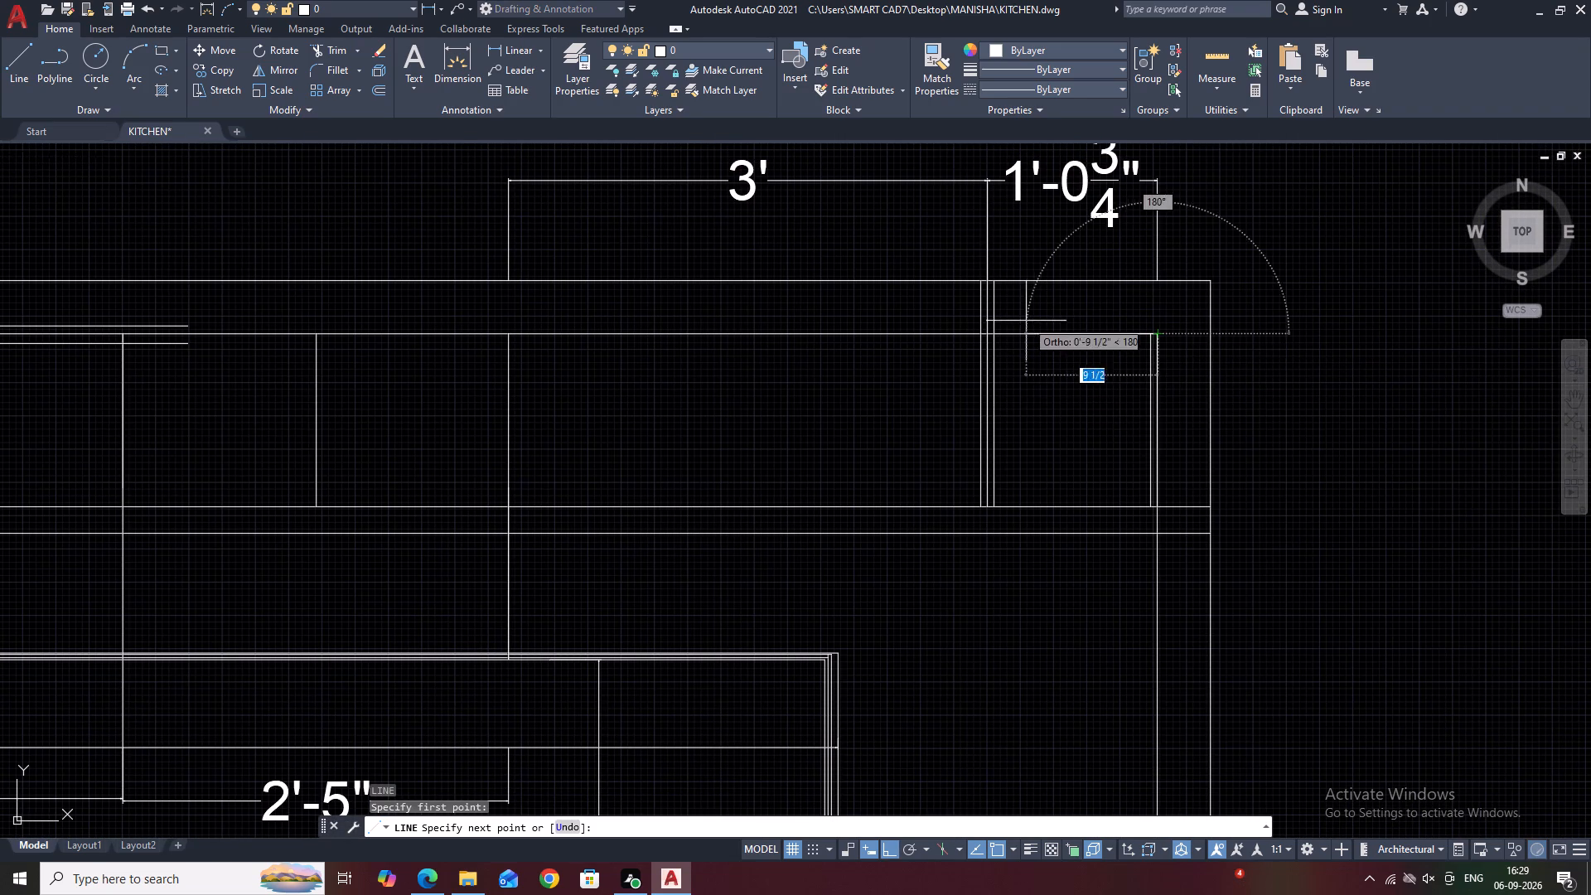
click(990, 334)
key(Escape)
Offset the short horizontal line in the corner section 1/2" upwards into the wall.
click(1004, 335)
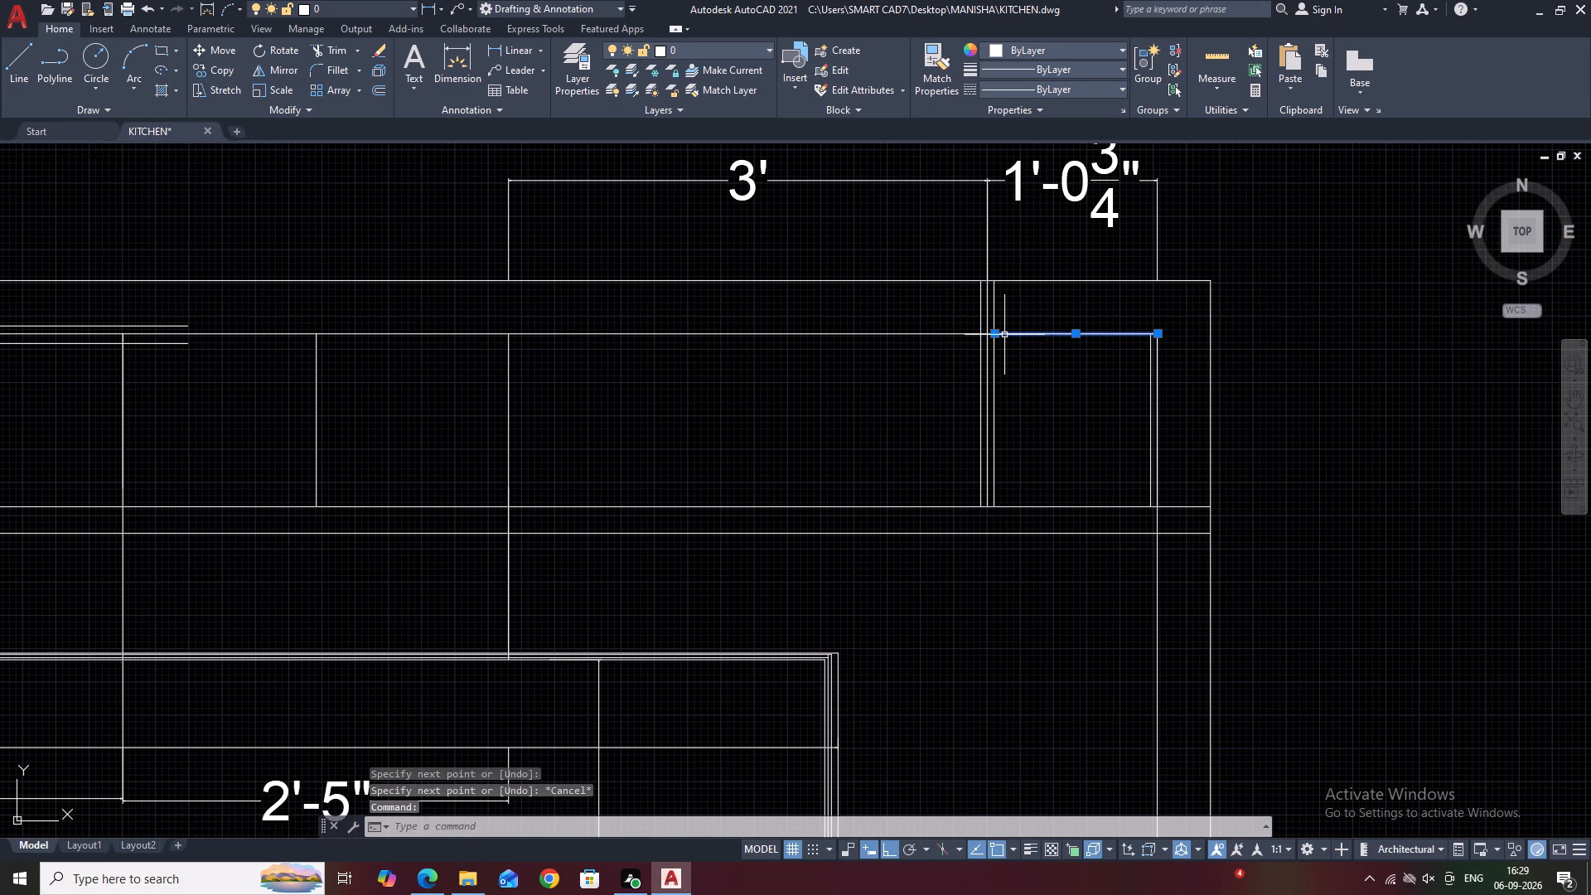
text(O)
key(space)
key(space)
click(1028, 322)
key(Escape)
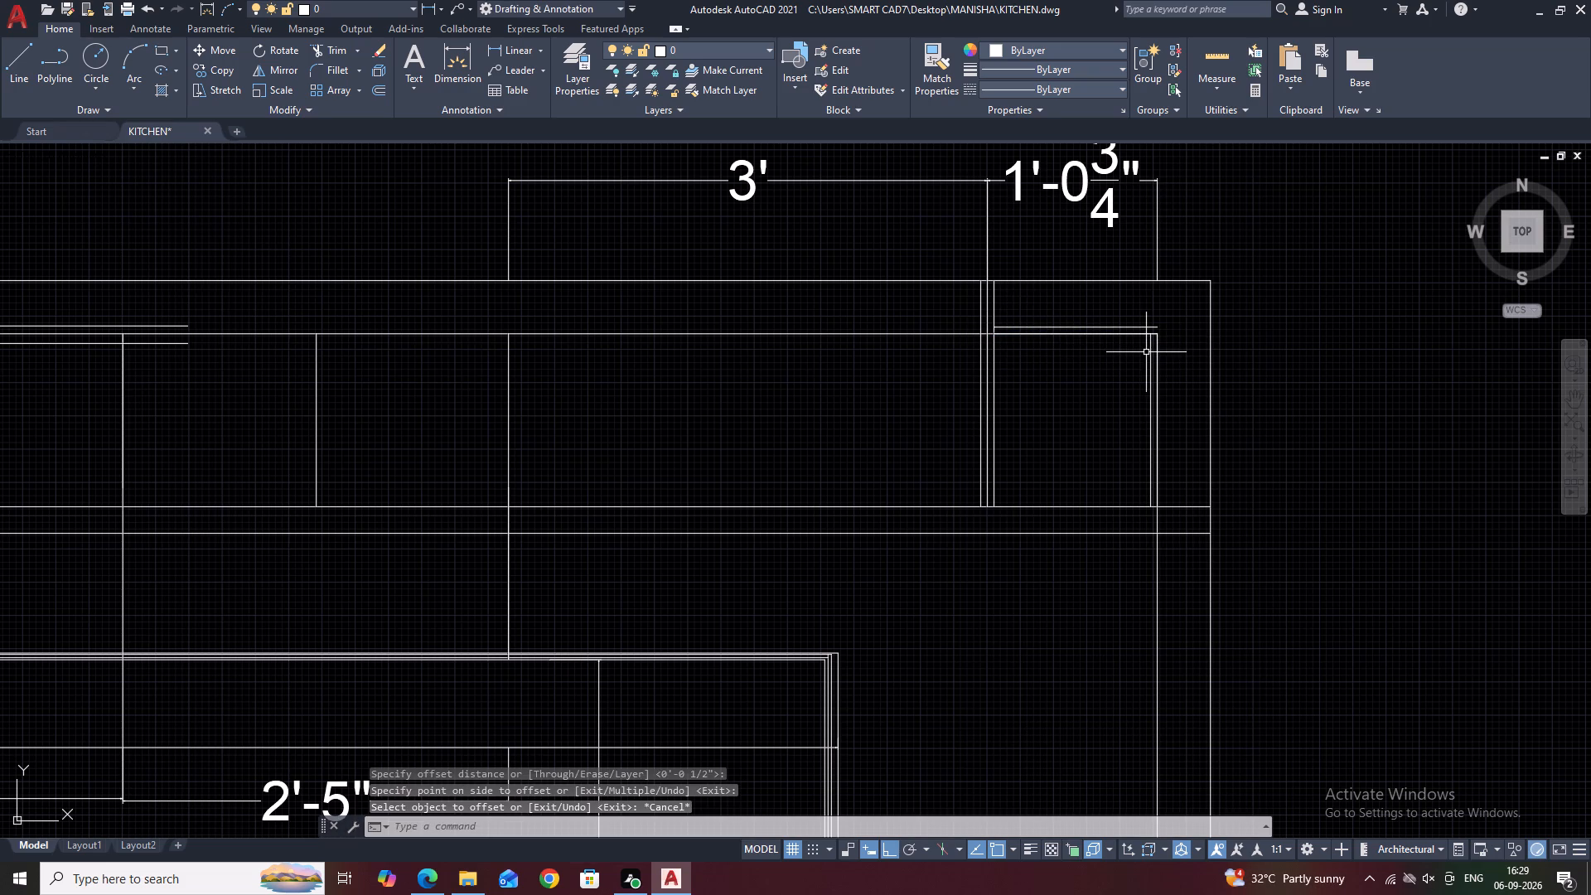
Fillet the upper offset line with the vertical line at the right-hand wall into a sharp corner of radius 0.
text(F)
key(space)
scroll(1185, 349, up, 1)
click(1129, 315)
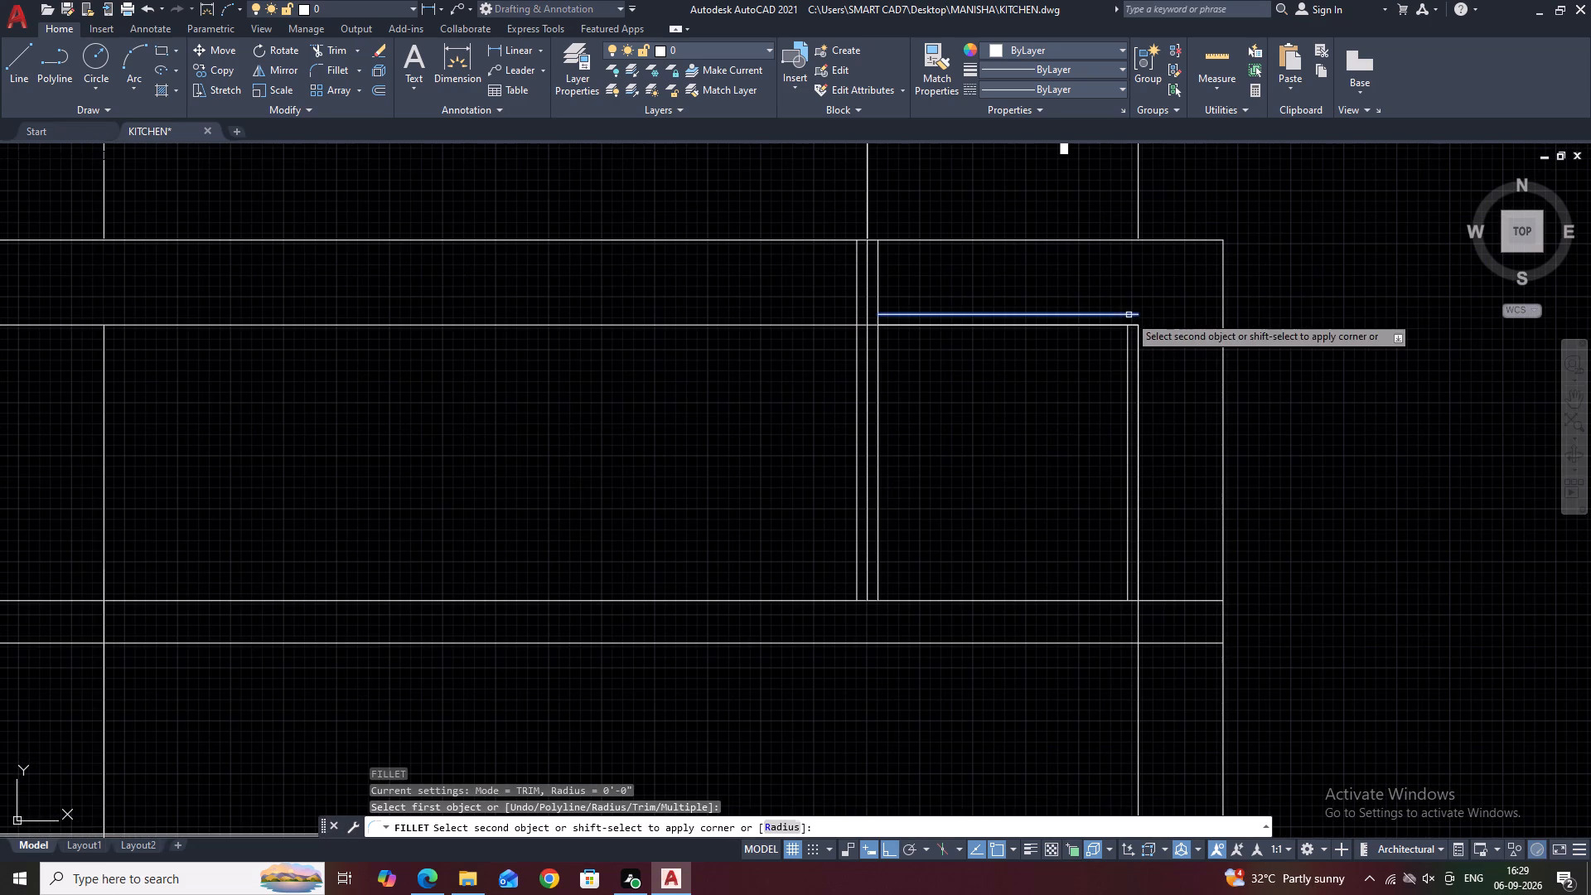
click(1139, 341)
key(Escape)
Delete the short horizontal source line overlapping the upper inner wall line in the corner section.
scroll(1121, 322, up, 2)
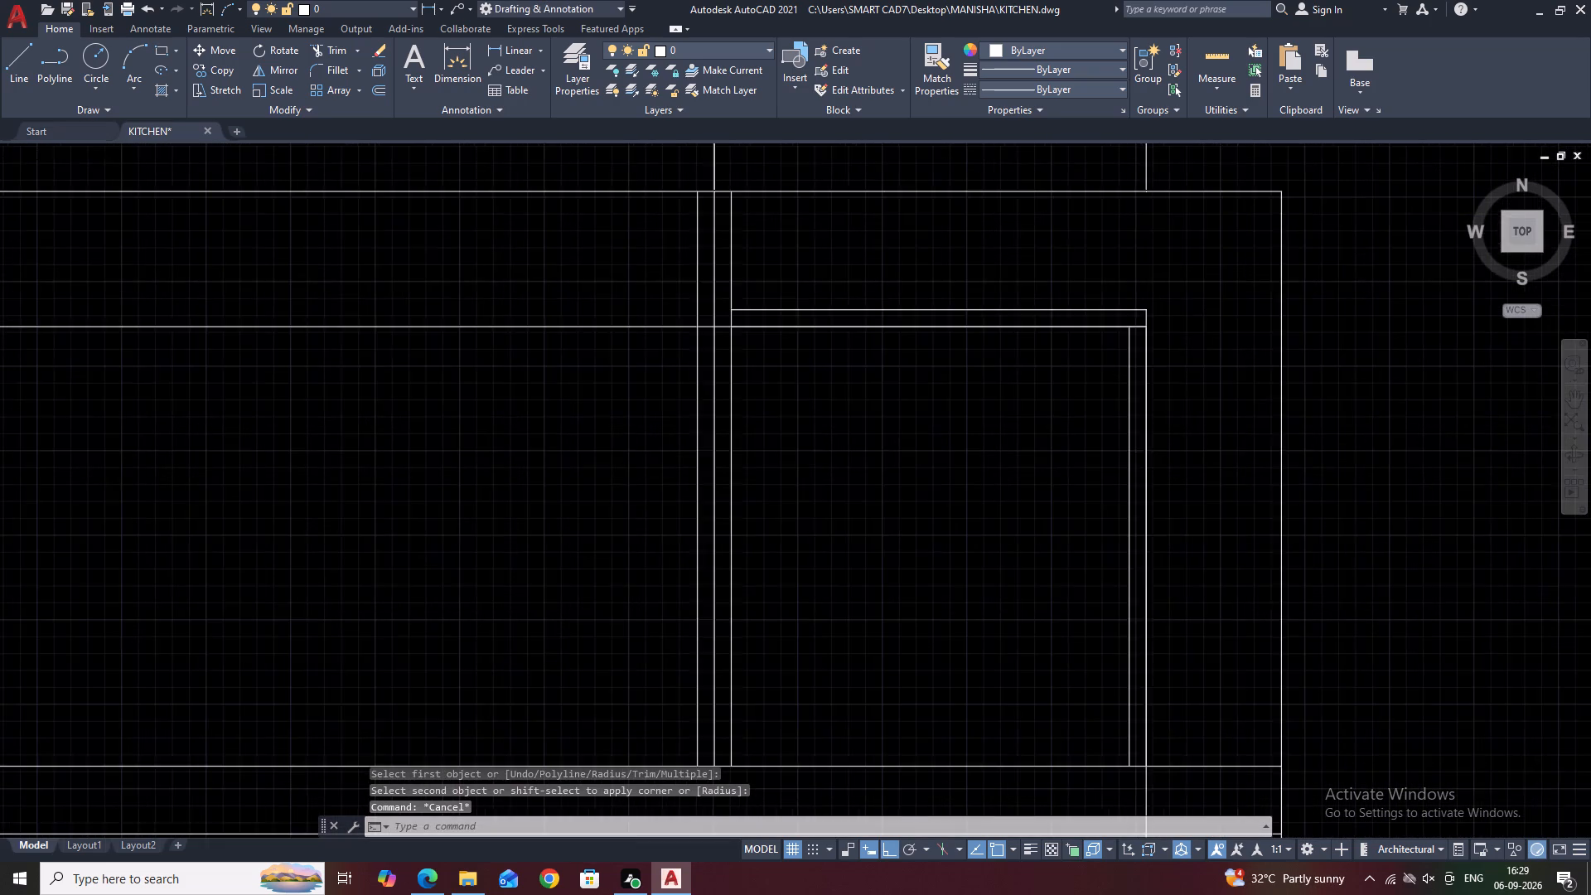
click(1141, 331)
key(Delete)
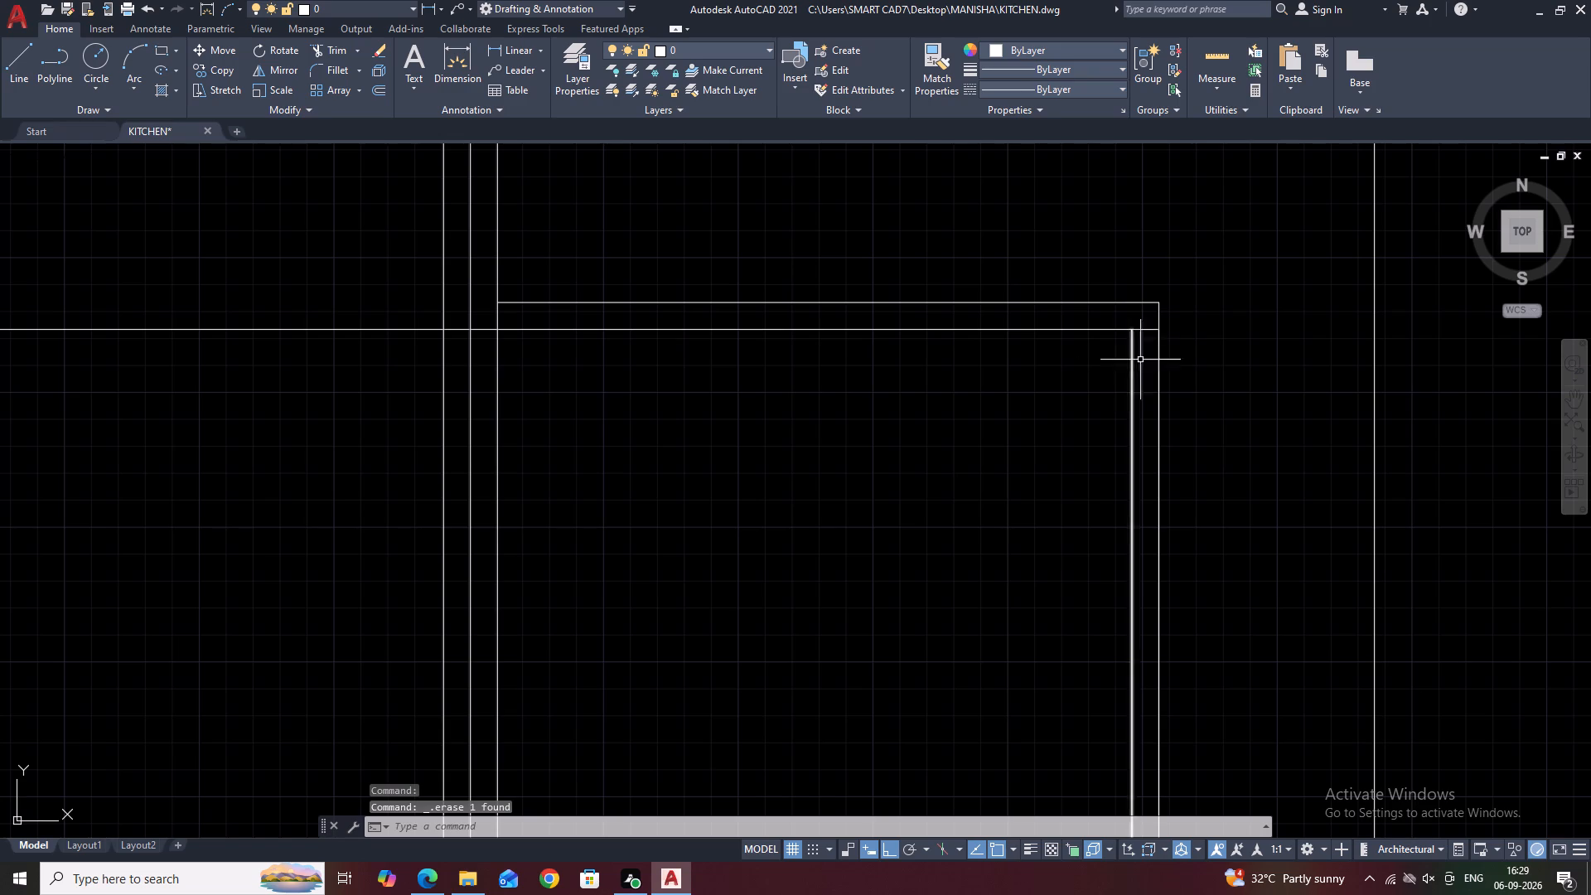
Shorten the right end of the upper inner wall line so it ends on the corner section's inner offset line.
click(1148, 332)
click(1146, 329)
scroll(1147, 330, up, 2)
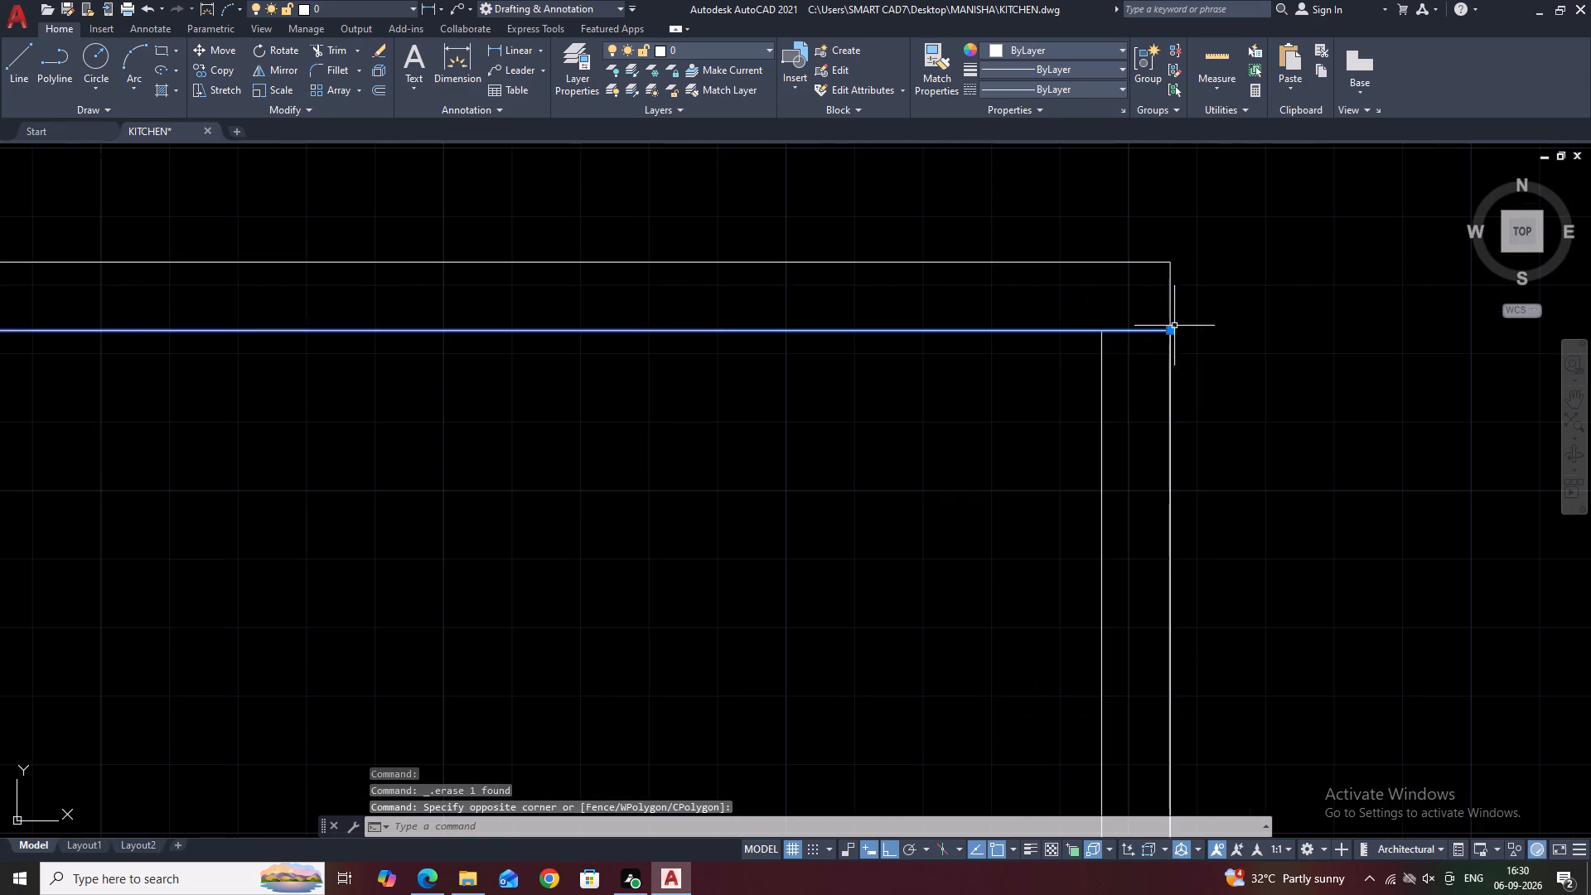
click(1169, 331)
click(1096, 328)
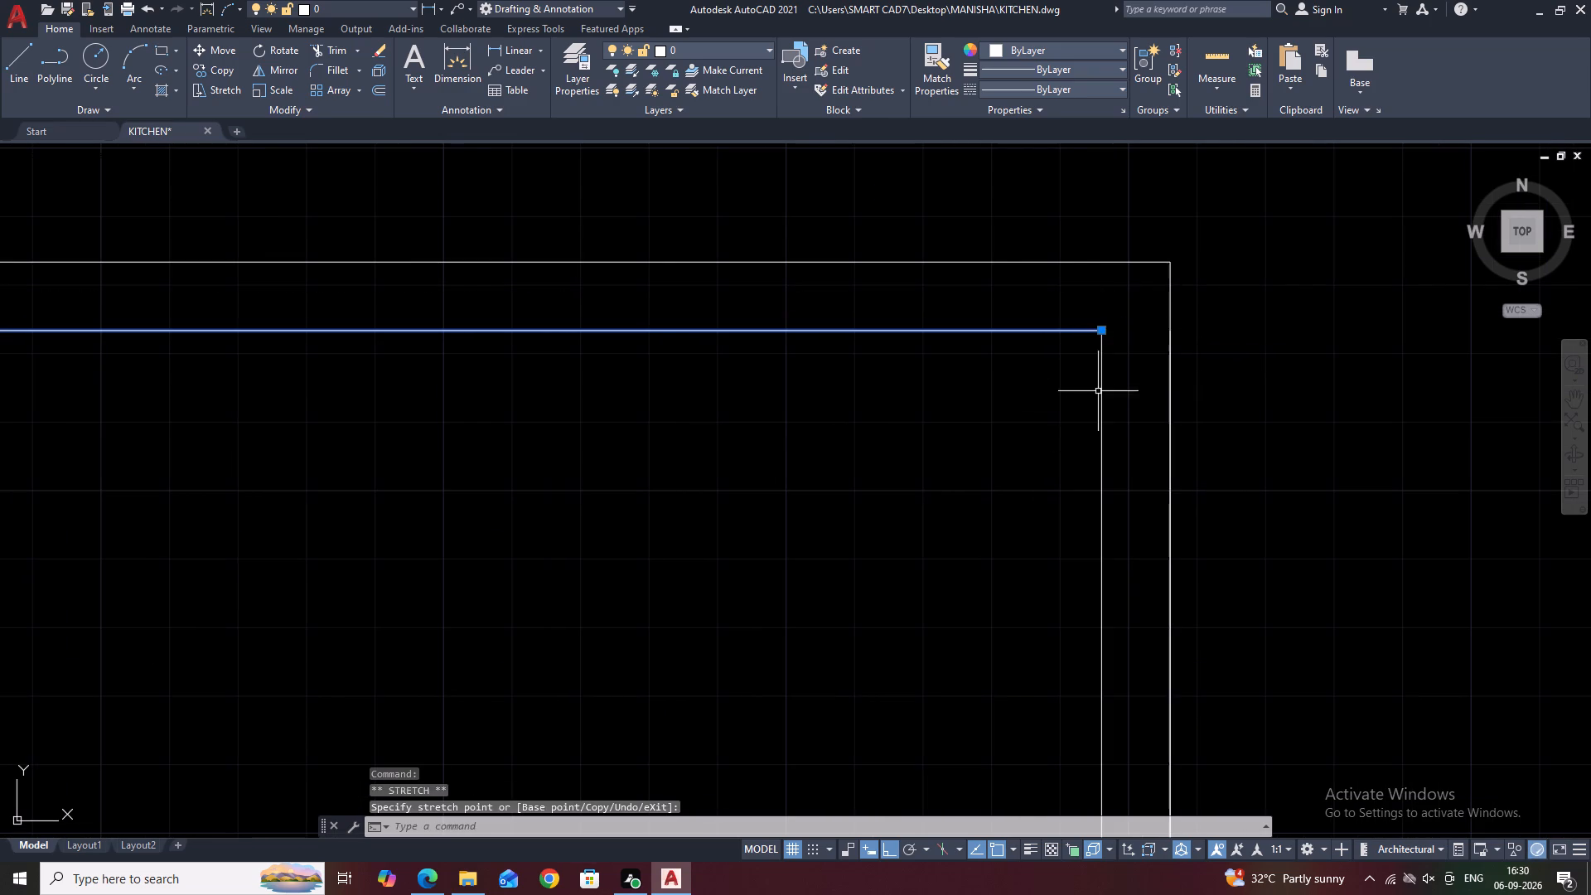
key(Escape)
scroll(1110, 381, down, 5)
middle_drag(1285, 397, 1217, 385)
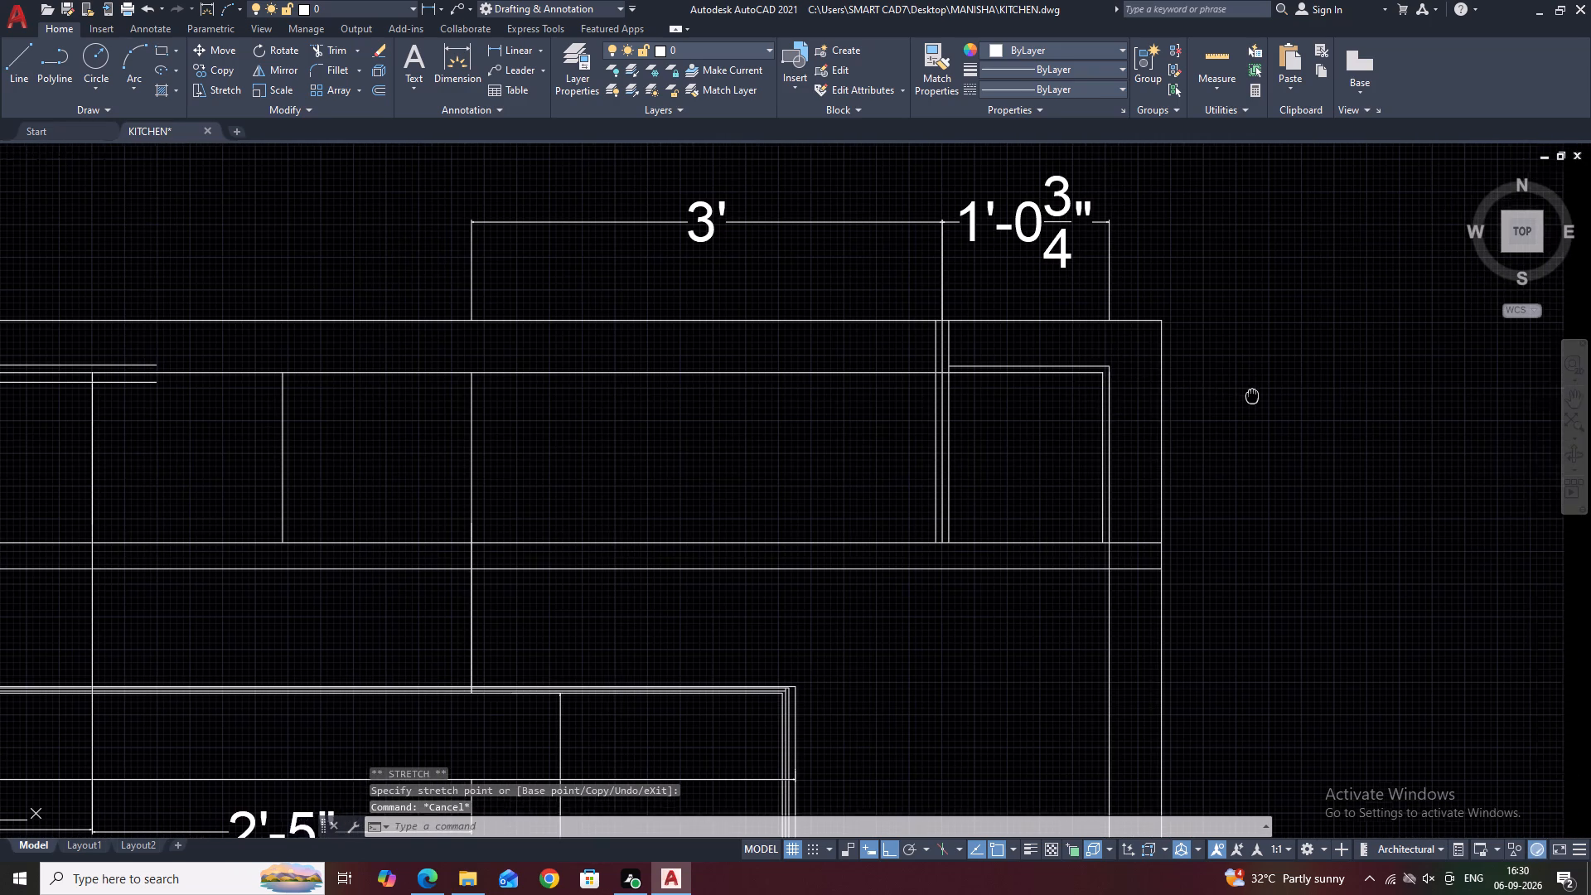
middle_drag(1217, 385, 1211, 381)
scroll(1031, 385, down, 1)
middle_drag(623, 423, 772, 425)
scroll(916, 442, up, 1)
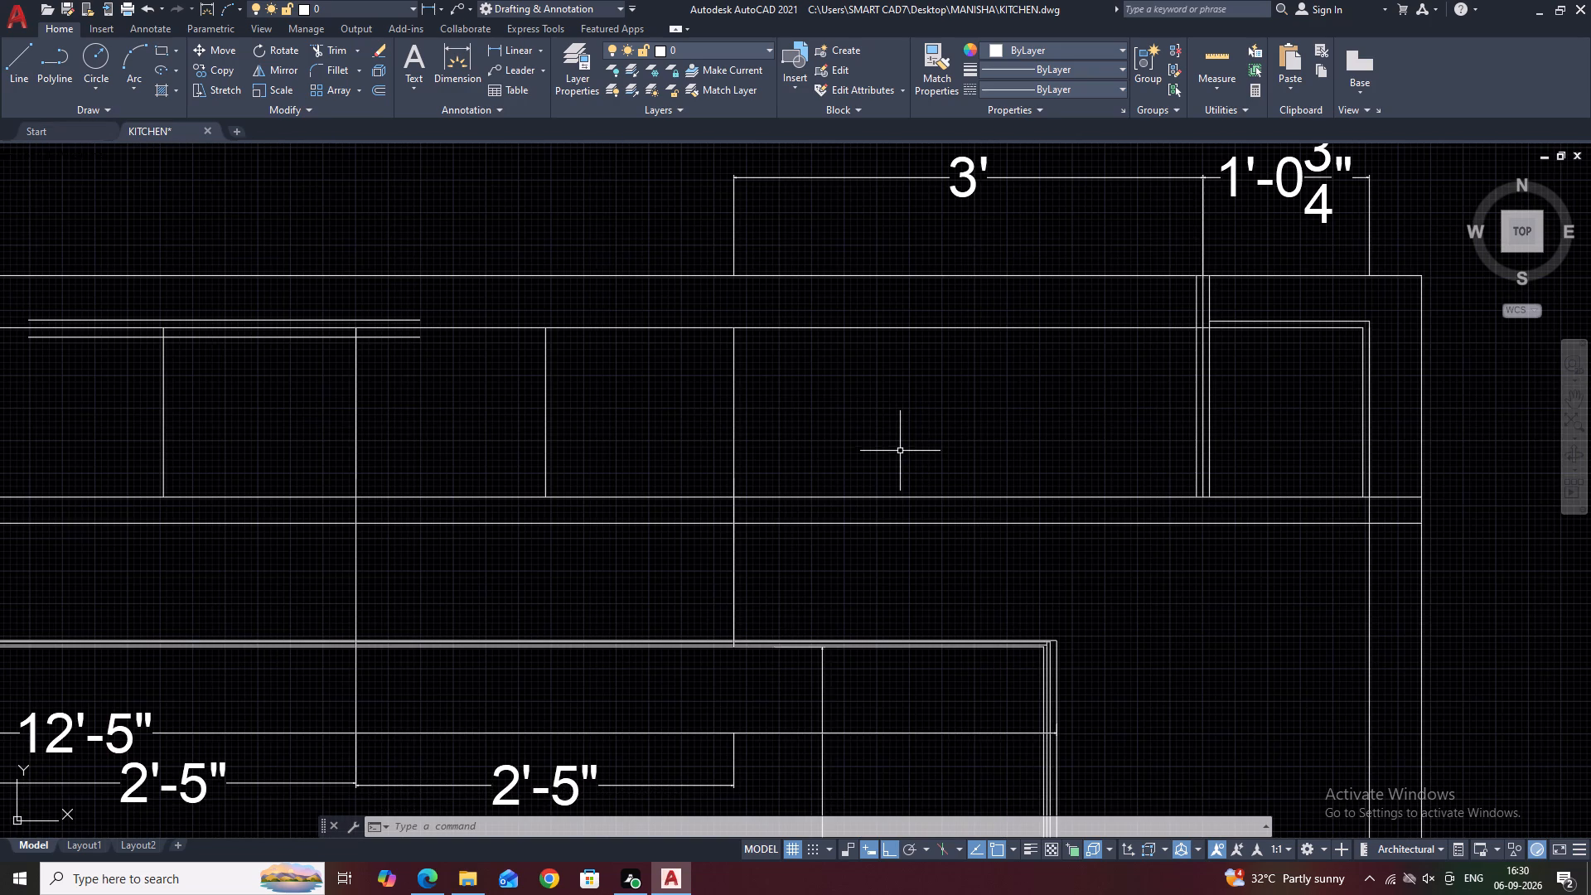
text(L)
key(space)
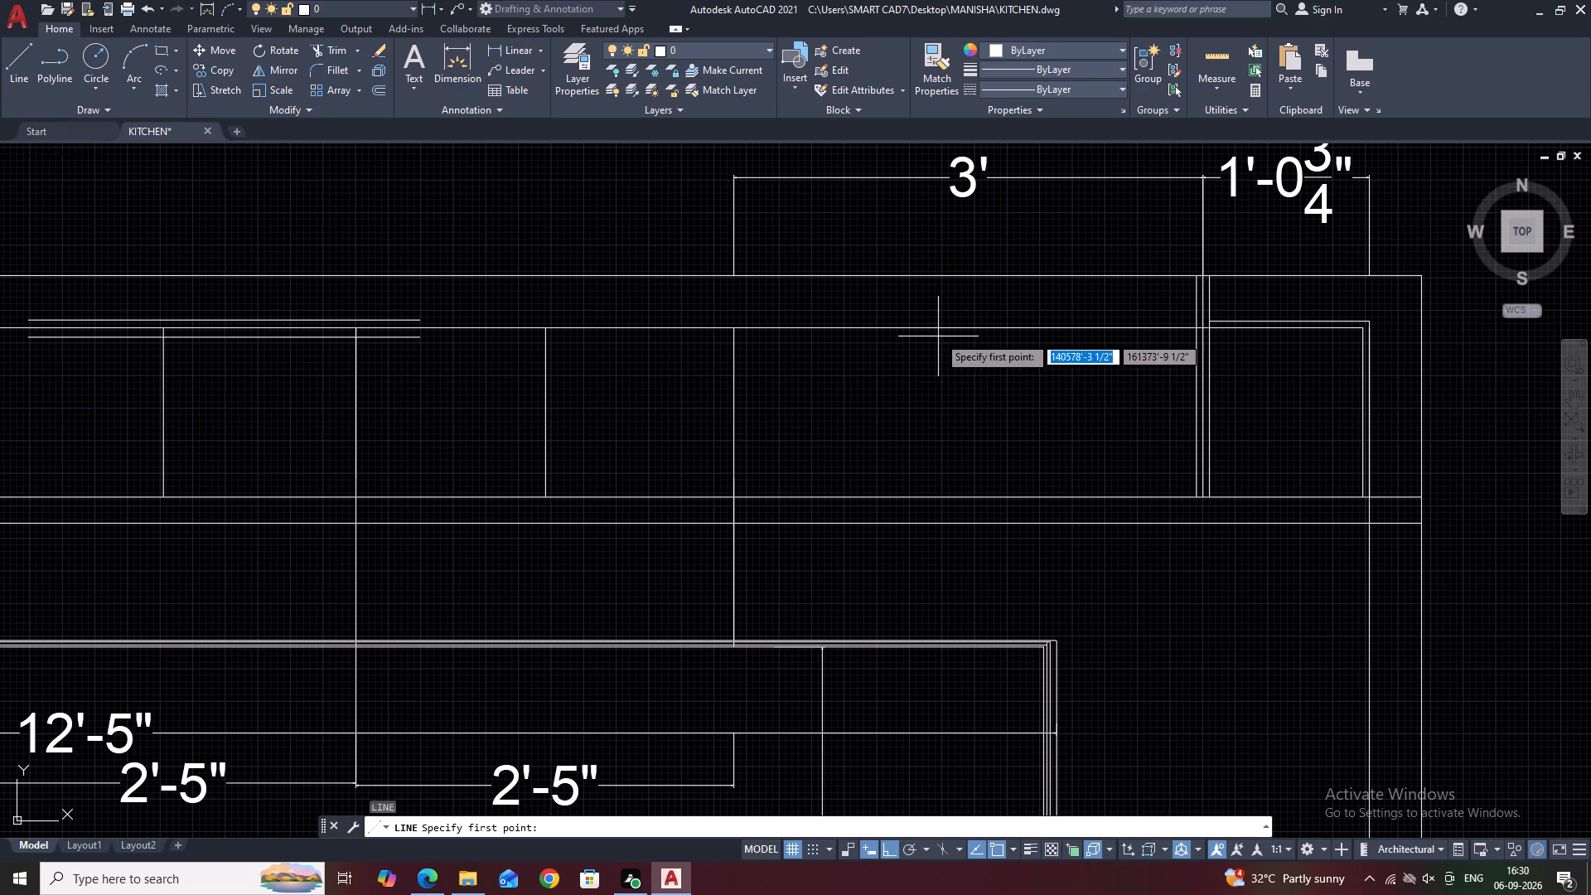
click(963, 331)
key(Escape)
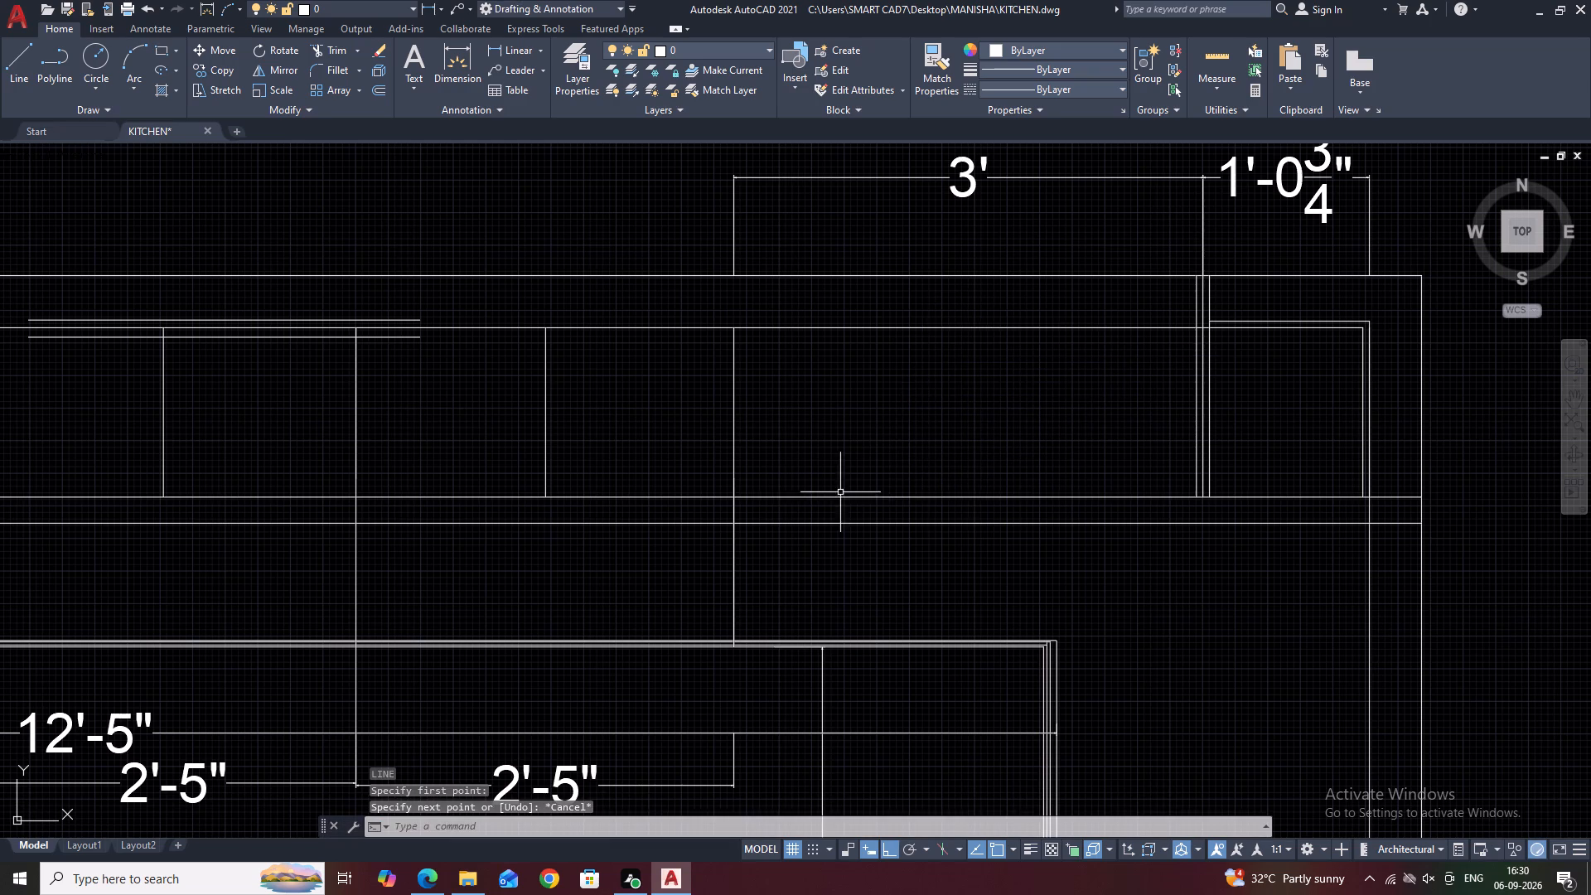
Draw a 2'-11 1/2" horizontal line along the upper counter line from the last section divider to the nearest offset divider line.
key(space)
drag(736, 498, 784, 491)
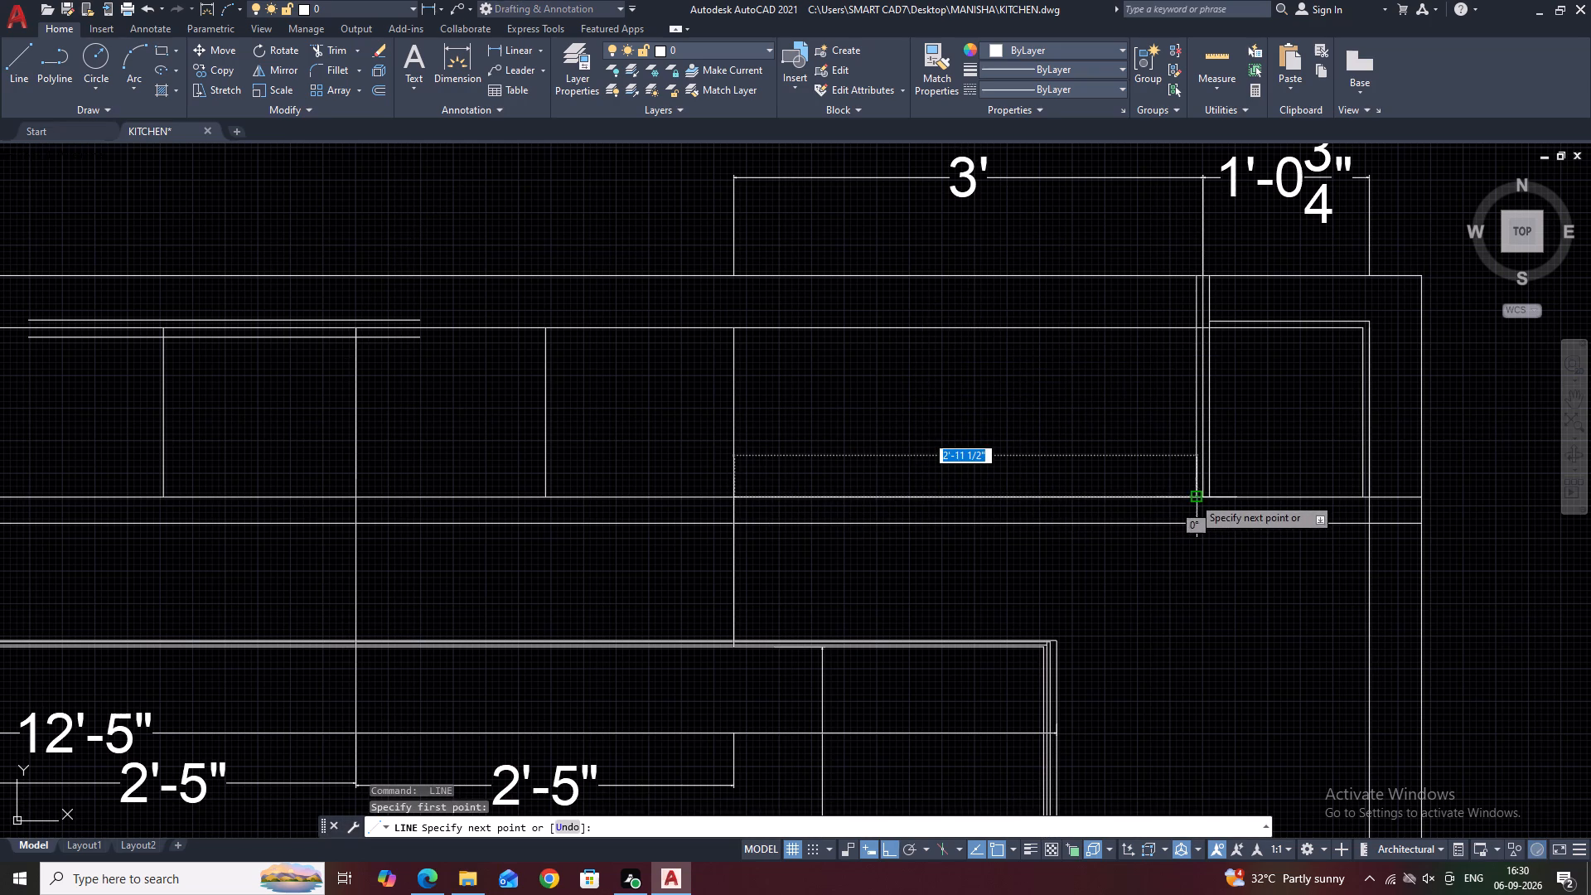
click(1192, 496)
key(Escape)
Draw a vertical line from the midpoint of the 2'-11 1/2" line up to the upper inner wall line, halving the 3' section.
key(space)
click(962, 498)
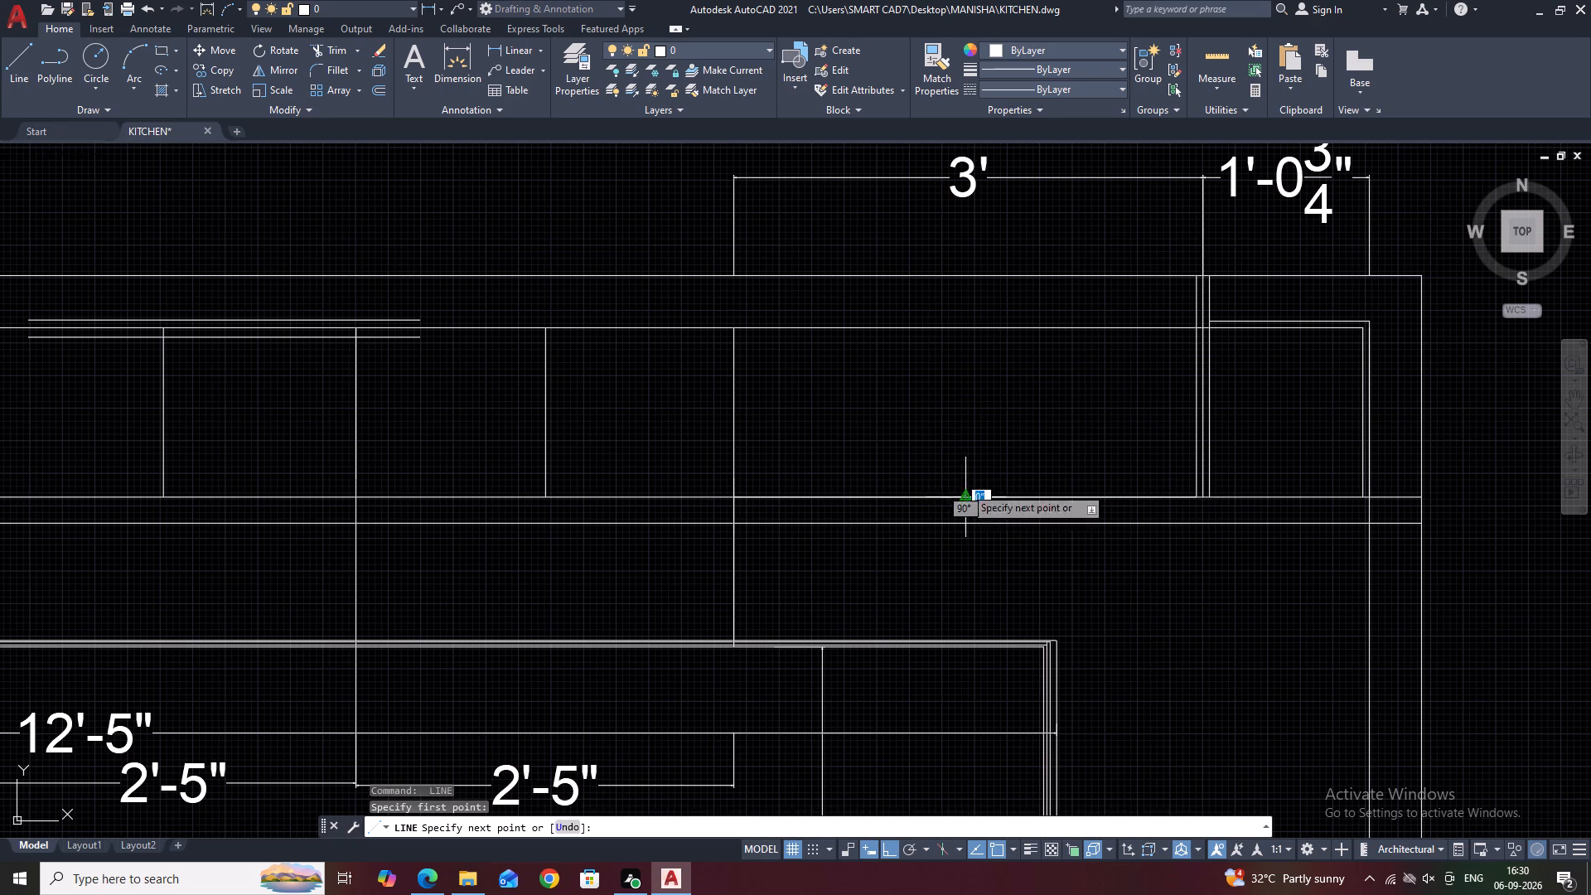
click(963, 329)
key(Escape)
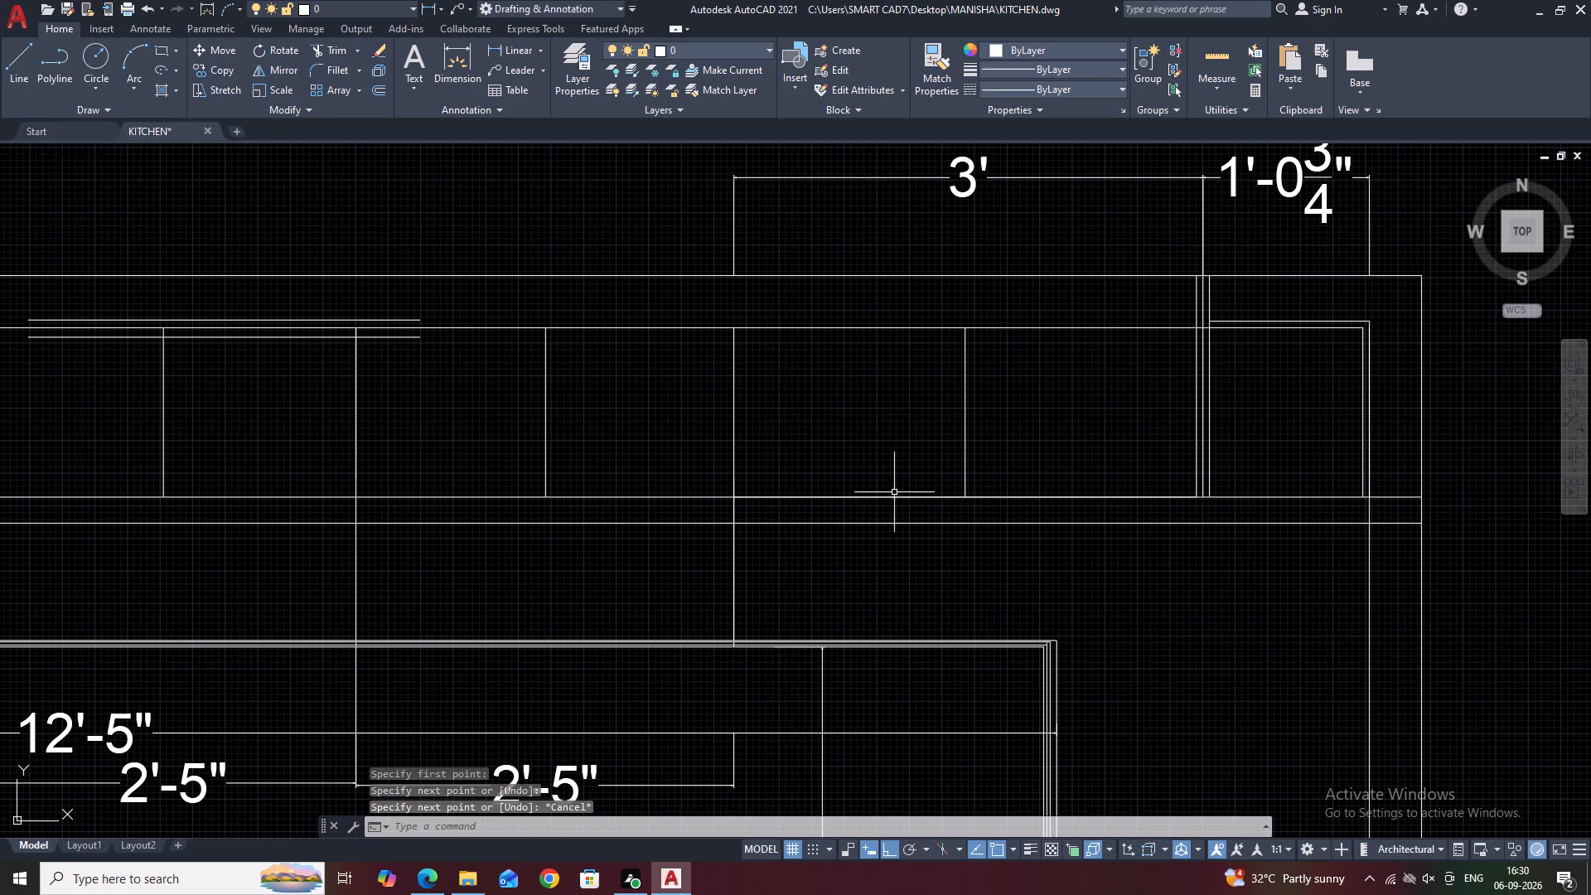
Delete the 2'-11 1/2" horizontal line along the upper counter line beneath the 3' section.
click(892, 498)
key(Delete)
Draw a horizontal line across the 3' section just below the upper inner wall line, from the section divider to the nearest offset divider line.
middle_drag(912, 515, 941, 518)
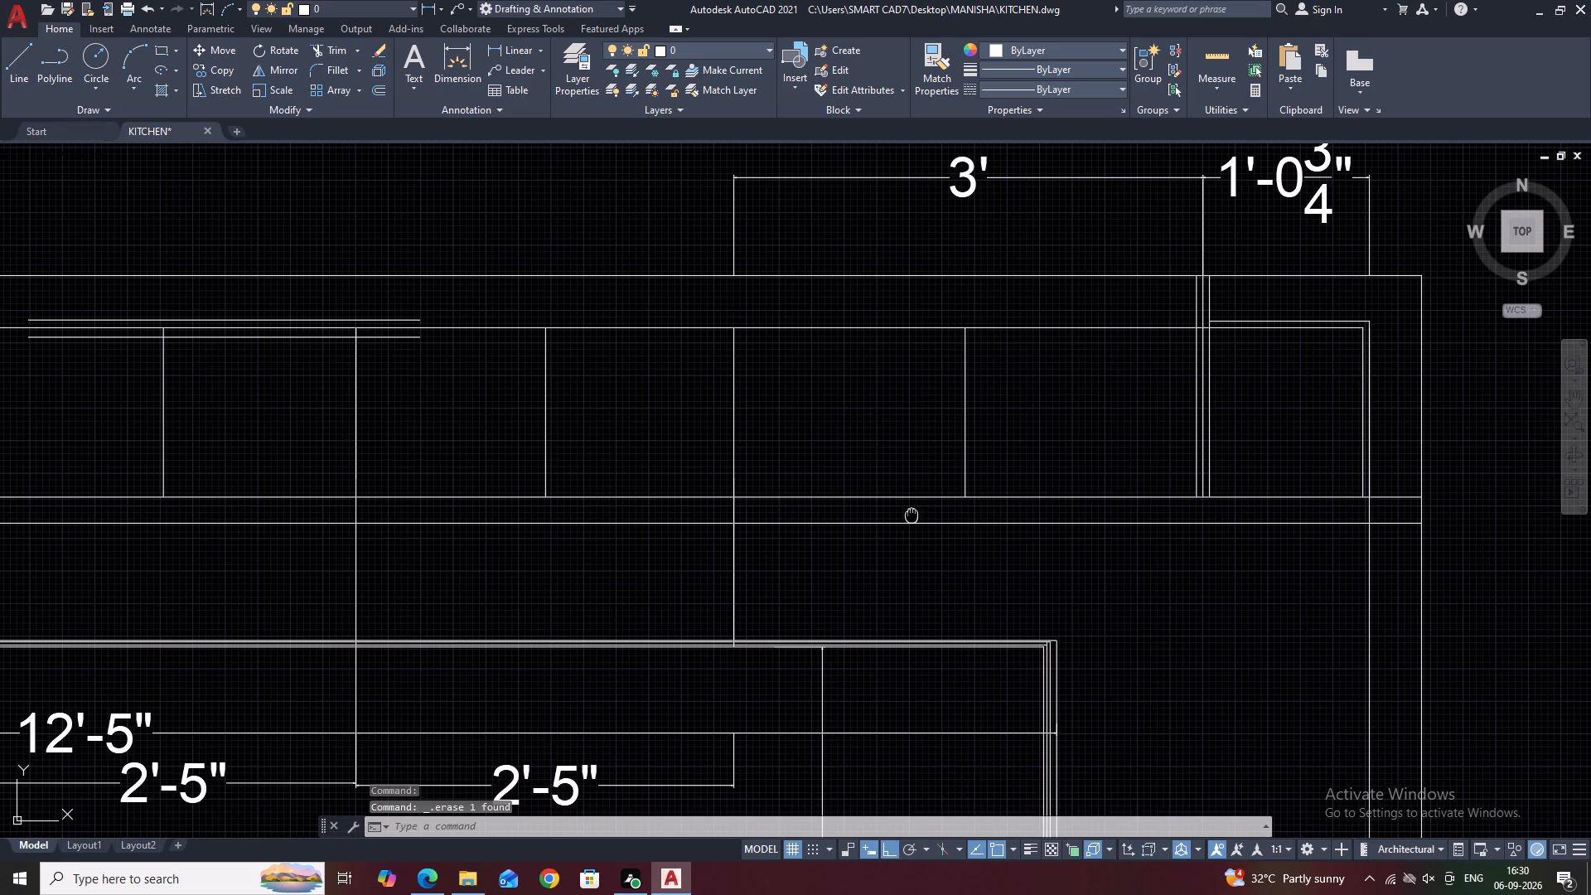
middle_drag(941, 518, 974, 503)
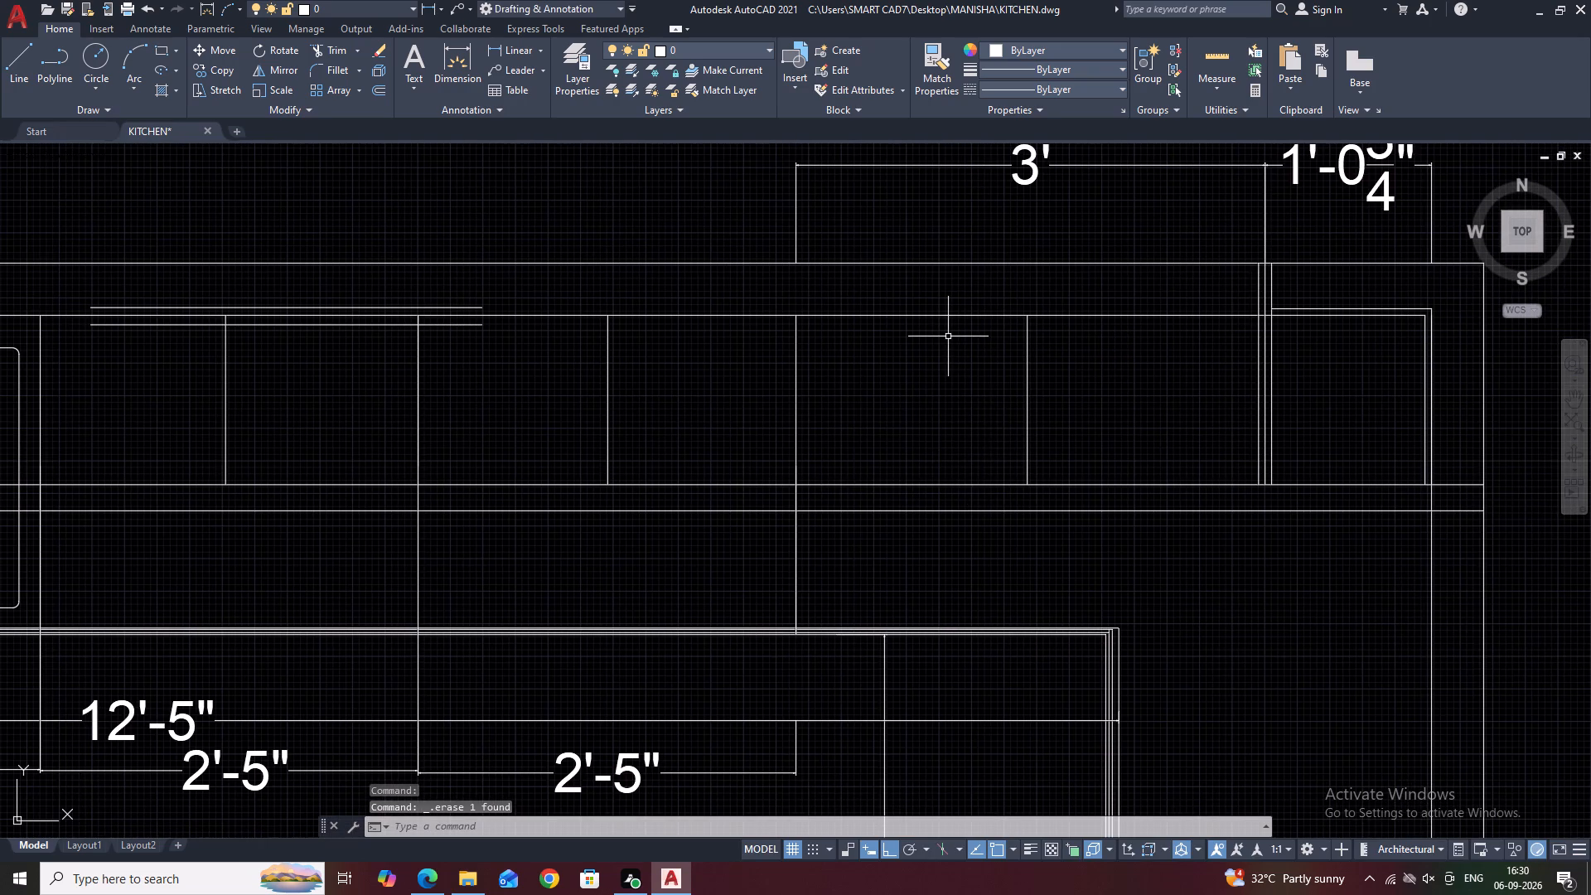
text(L)
key(space)
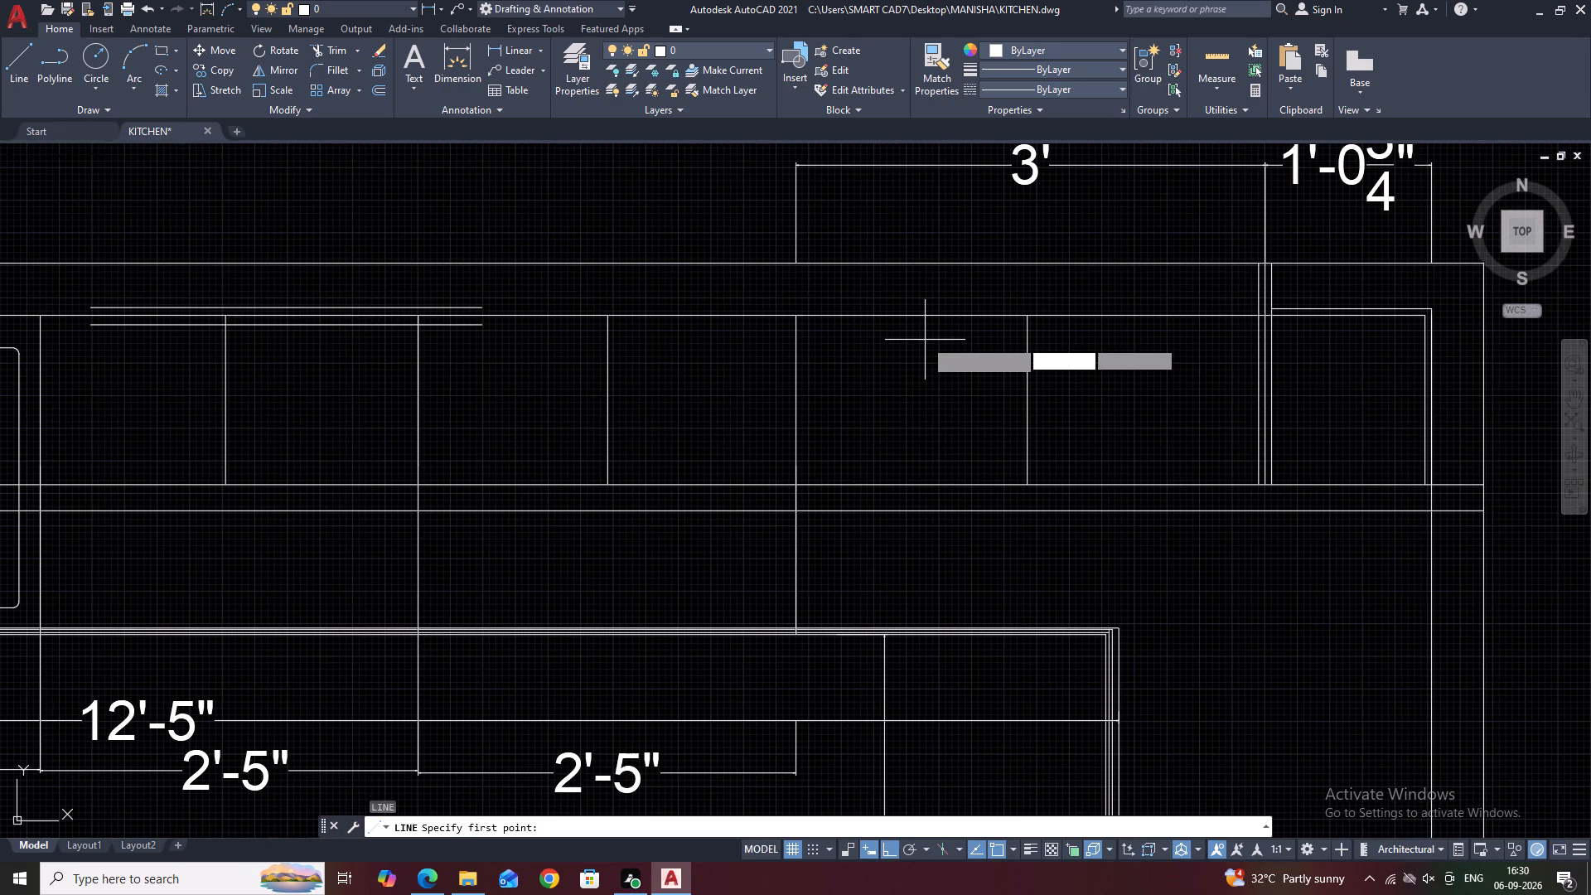
click(795, 333)
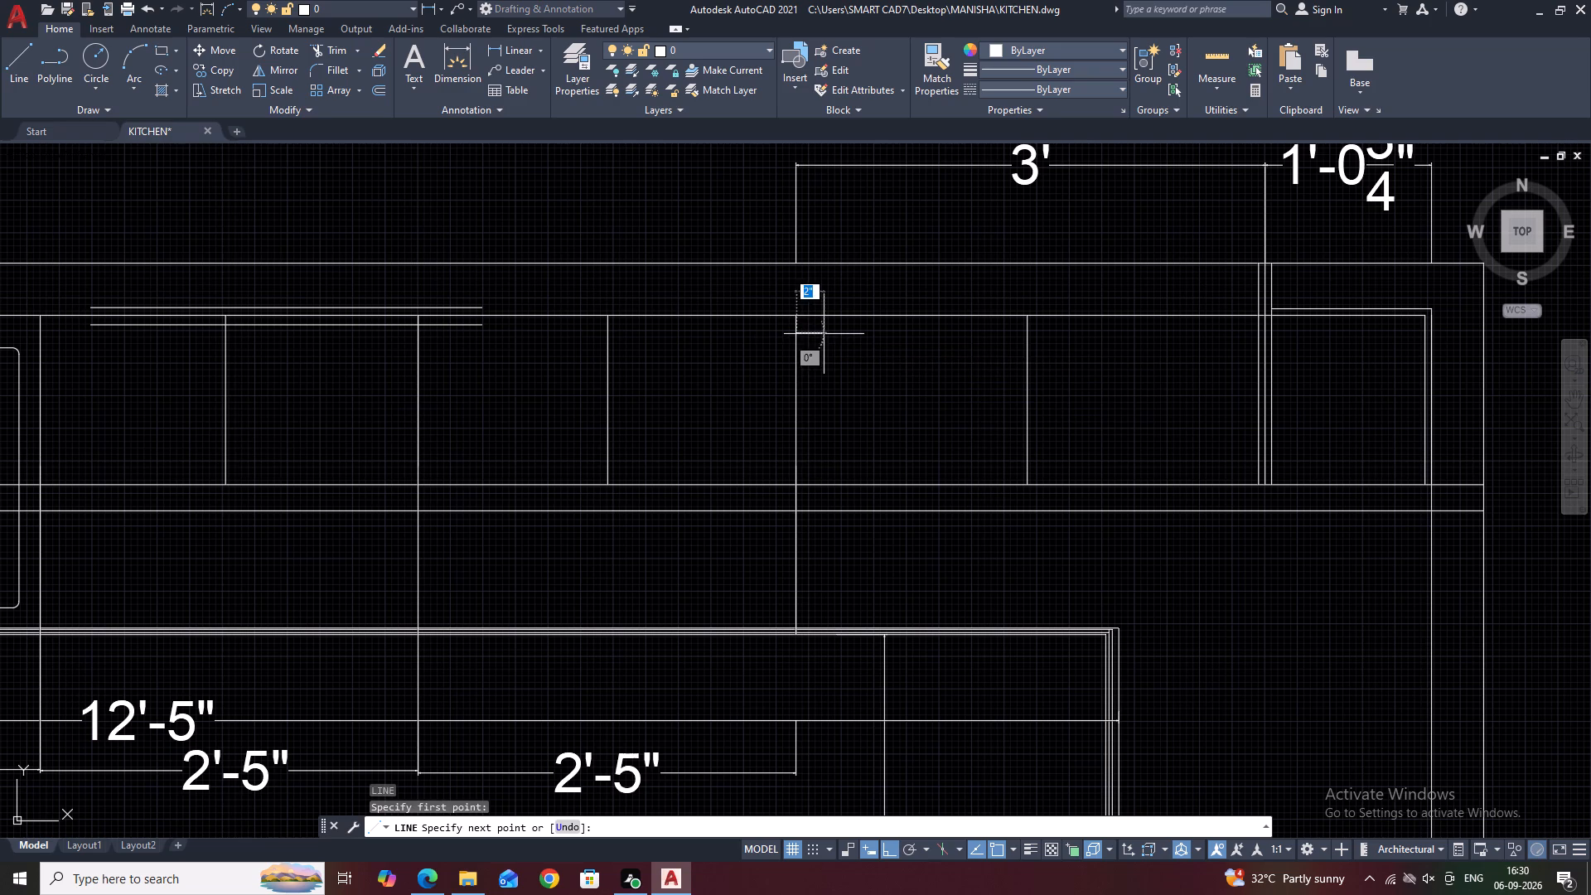
click(1262, 334)
key(Escape)
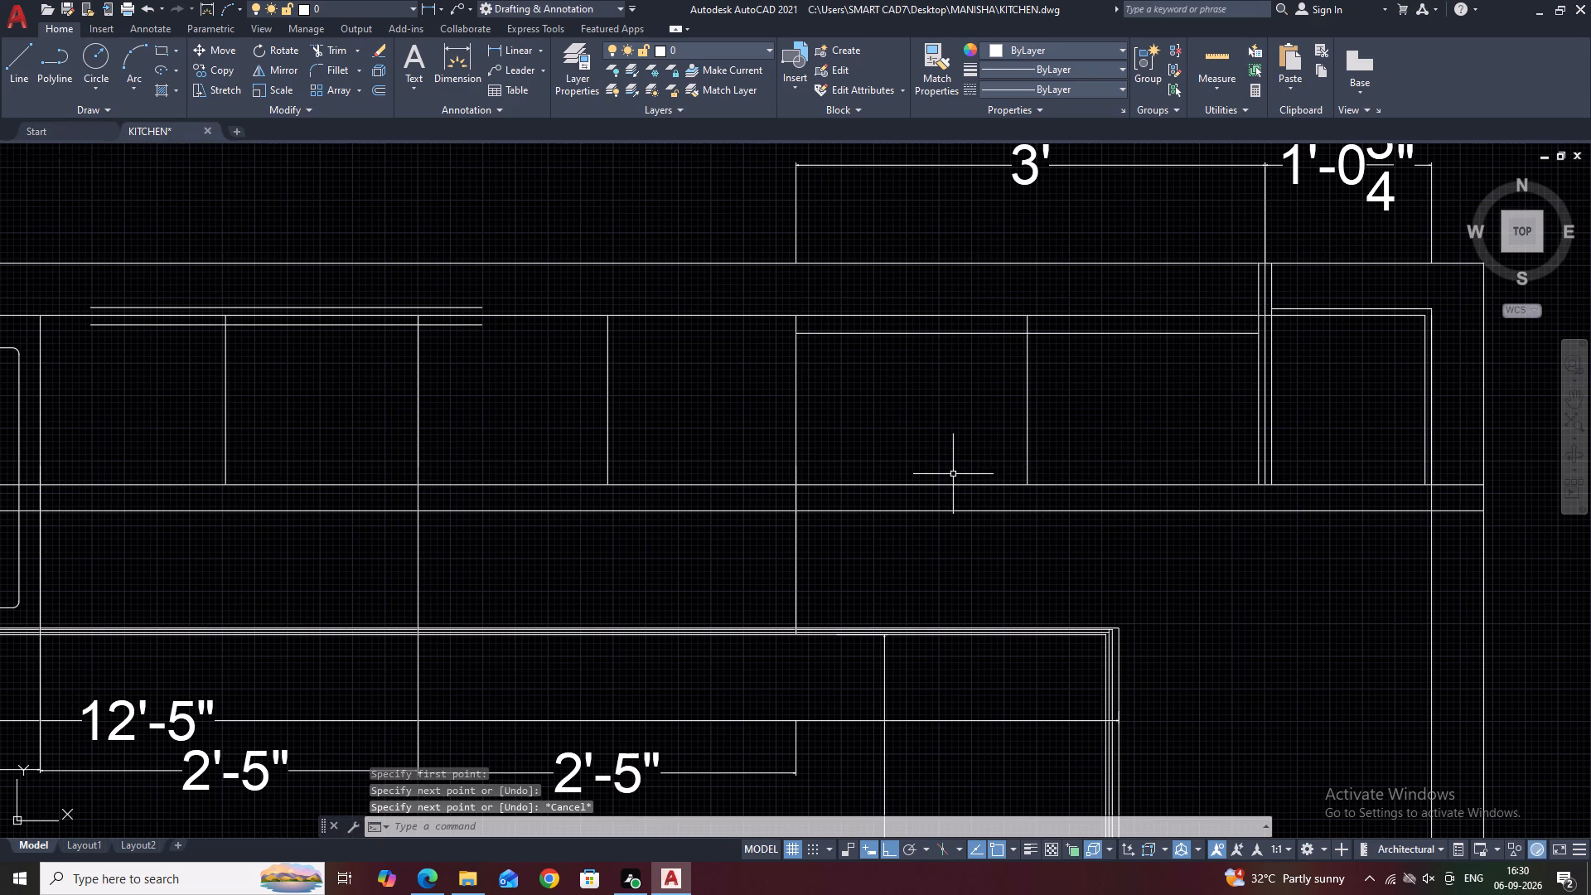
Draw a rectangle about 2'-10 1/2" by 7 1/2" inside the 3' section, with its right edge on the nearest offset divider line.
text(REC)
key(space)
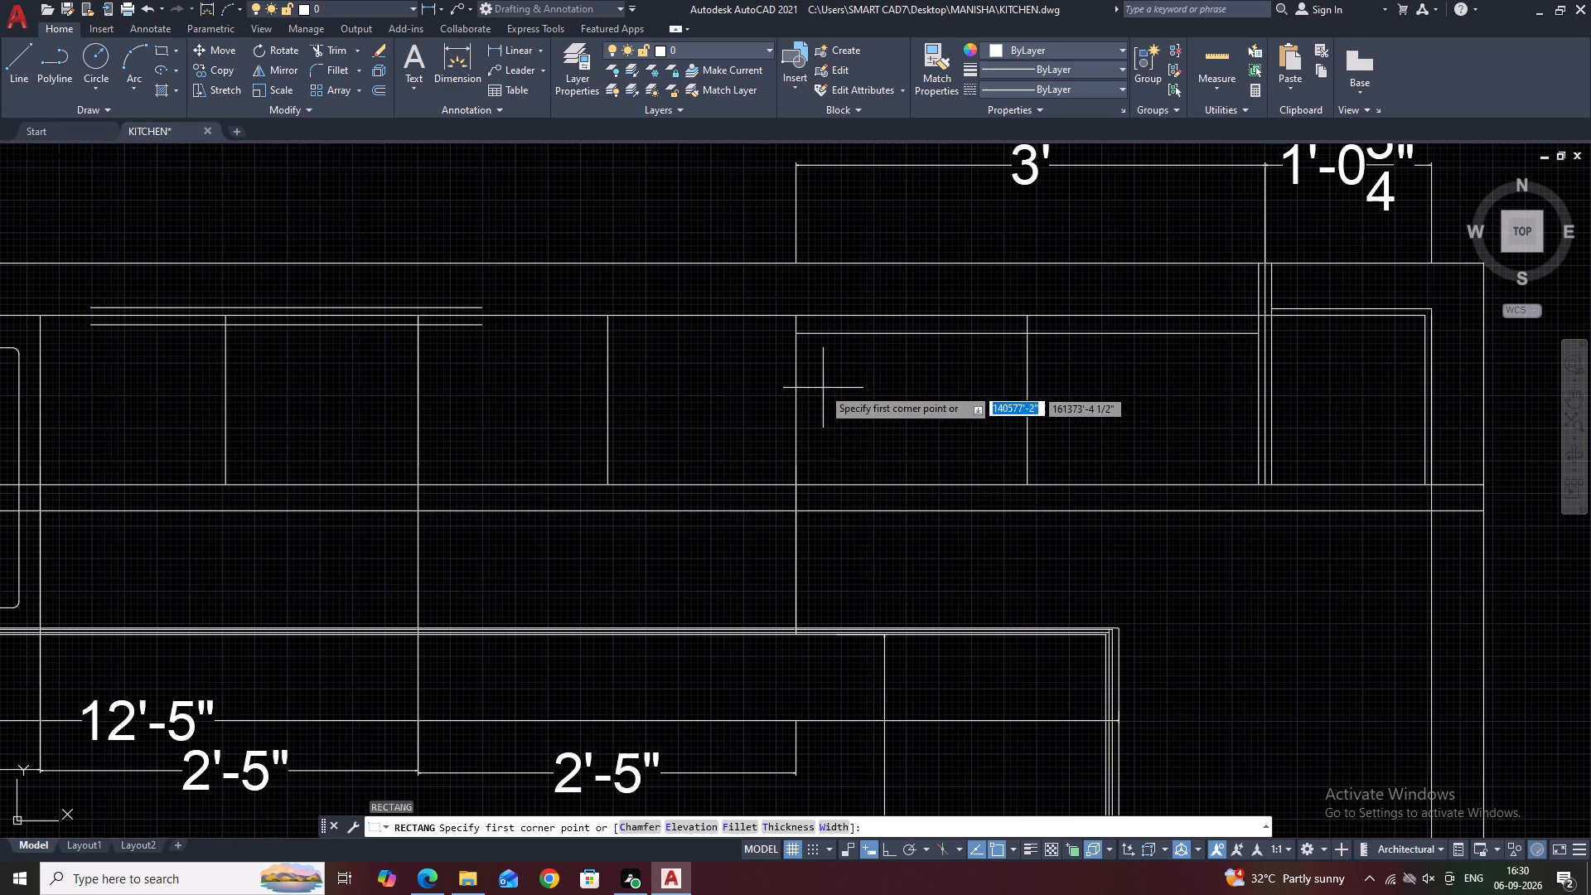
click(810, 370)
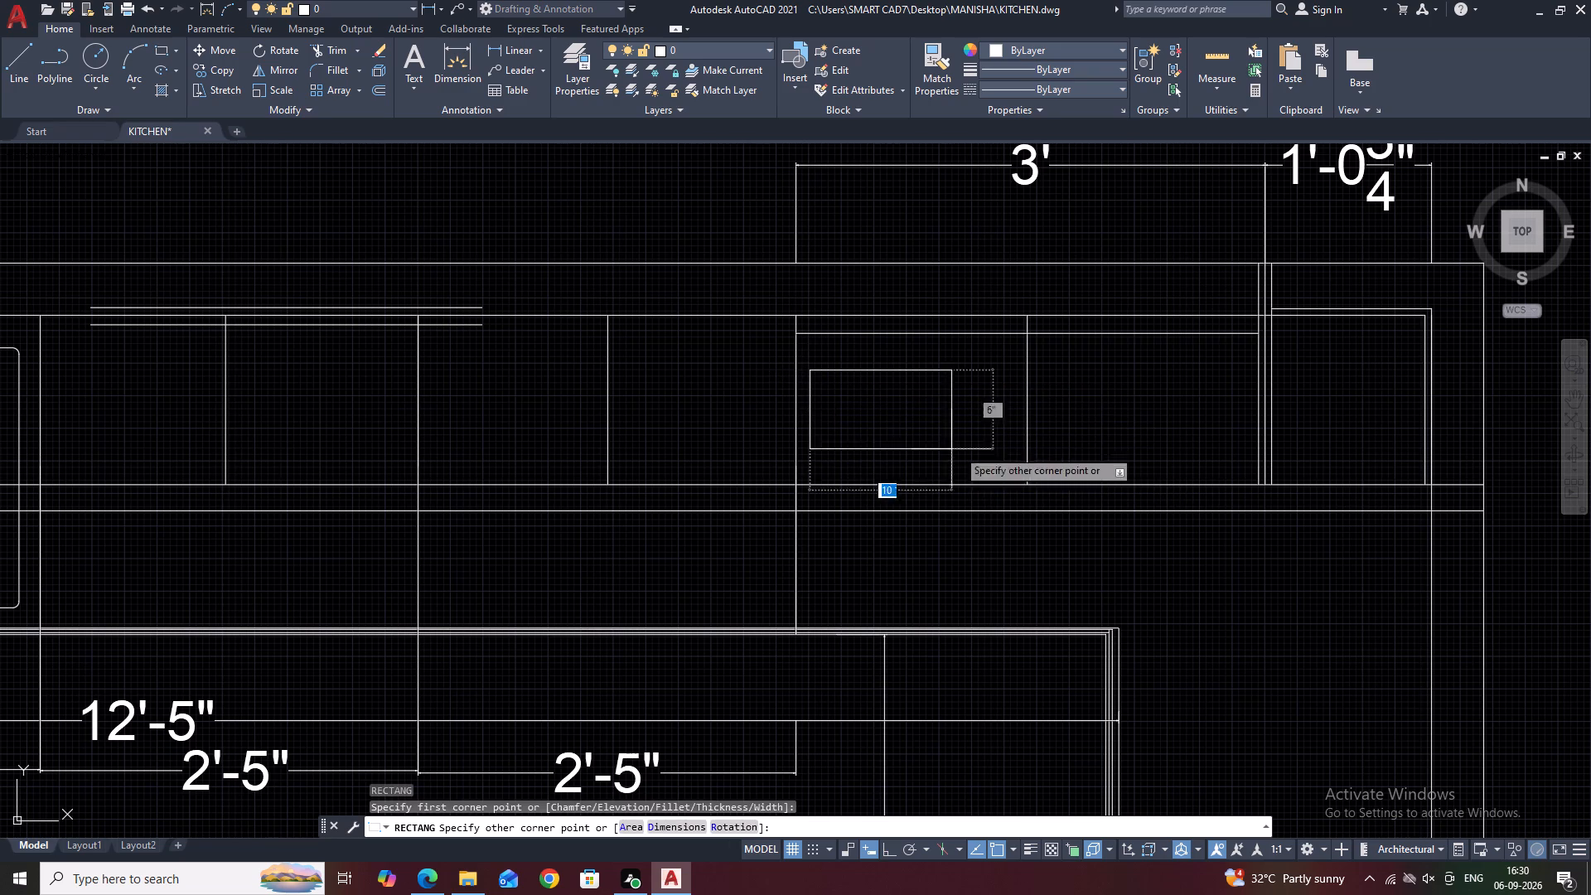
click(1259, 468)
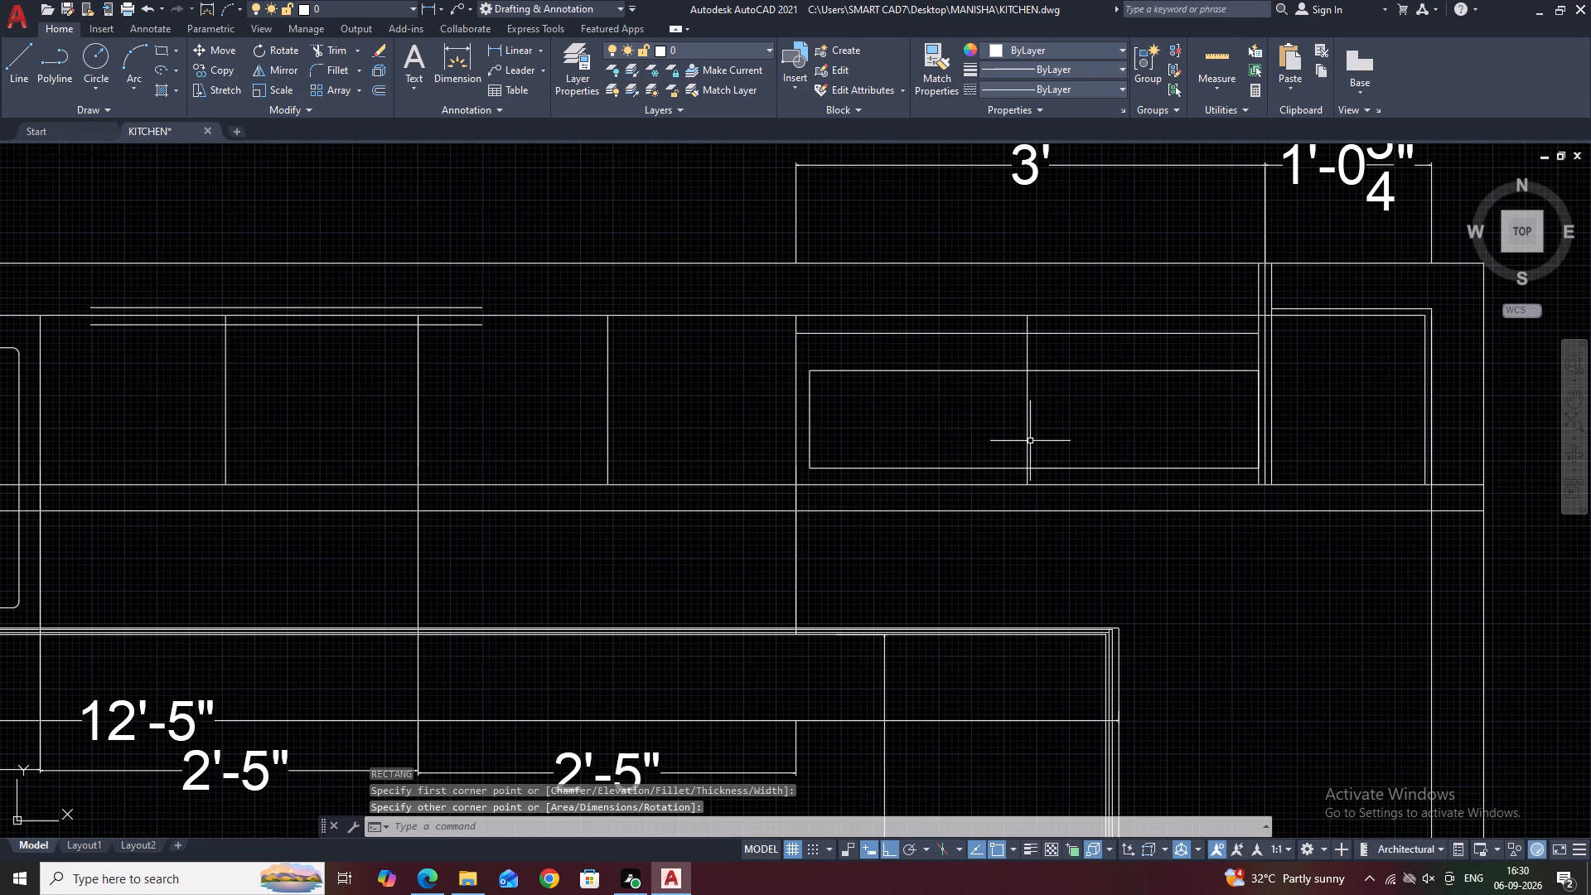
Offset the new rectangle inward by 0.25", and offset the resulting rectangle inward by the same distance.
middle_click(934, 424)
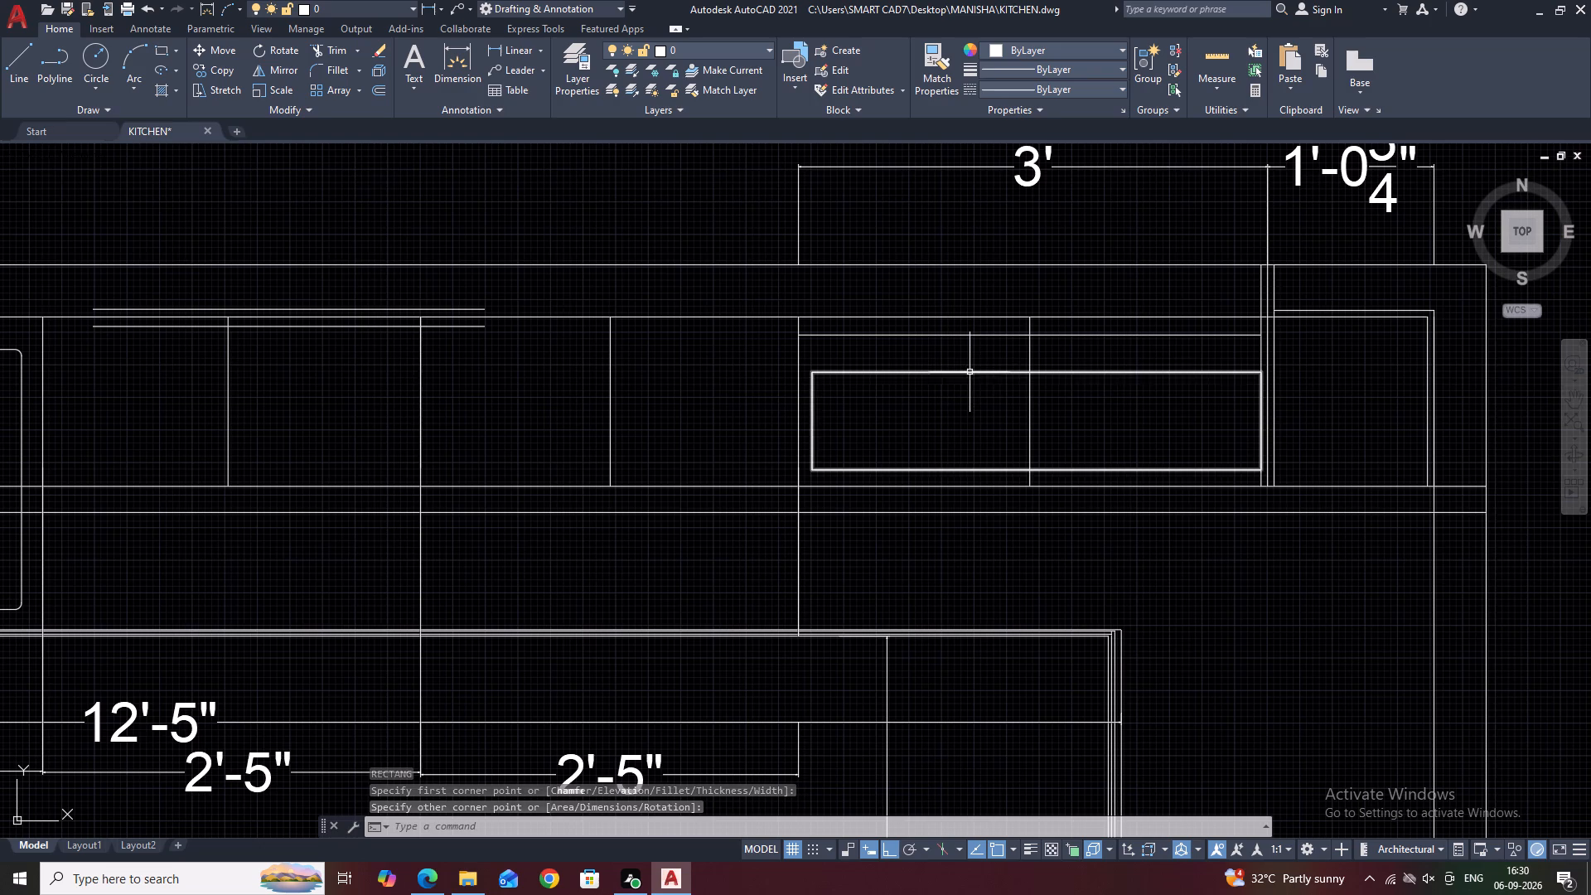
click(970, 373)
key(o)
key(space)
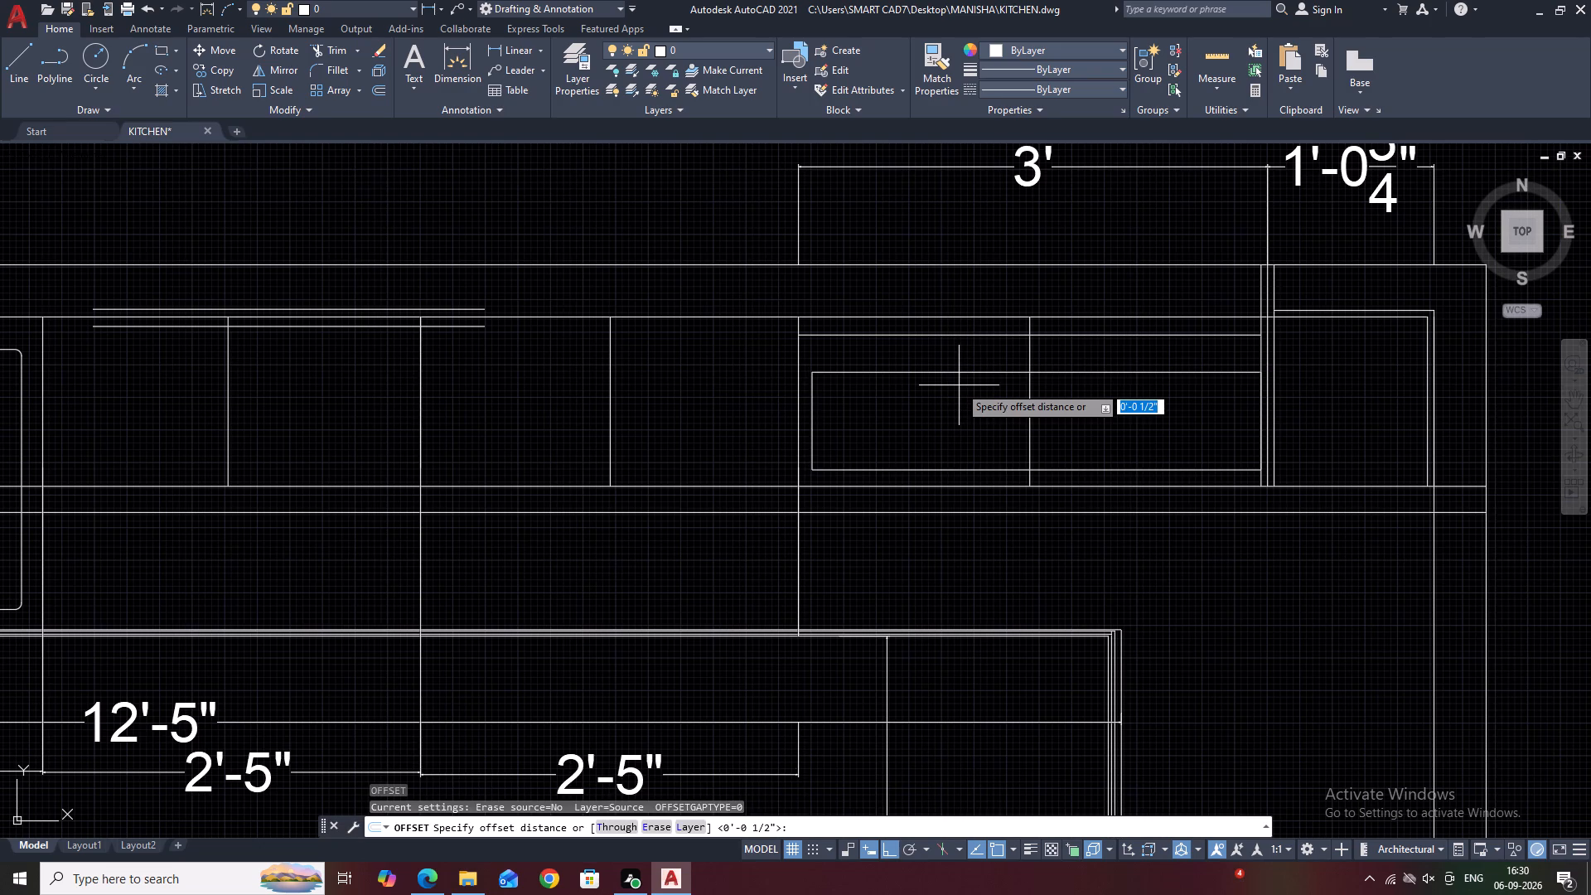
text(0)
key(period)
text(25)
key(space)
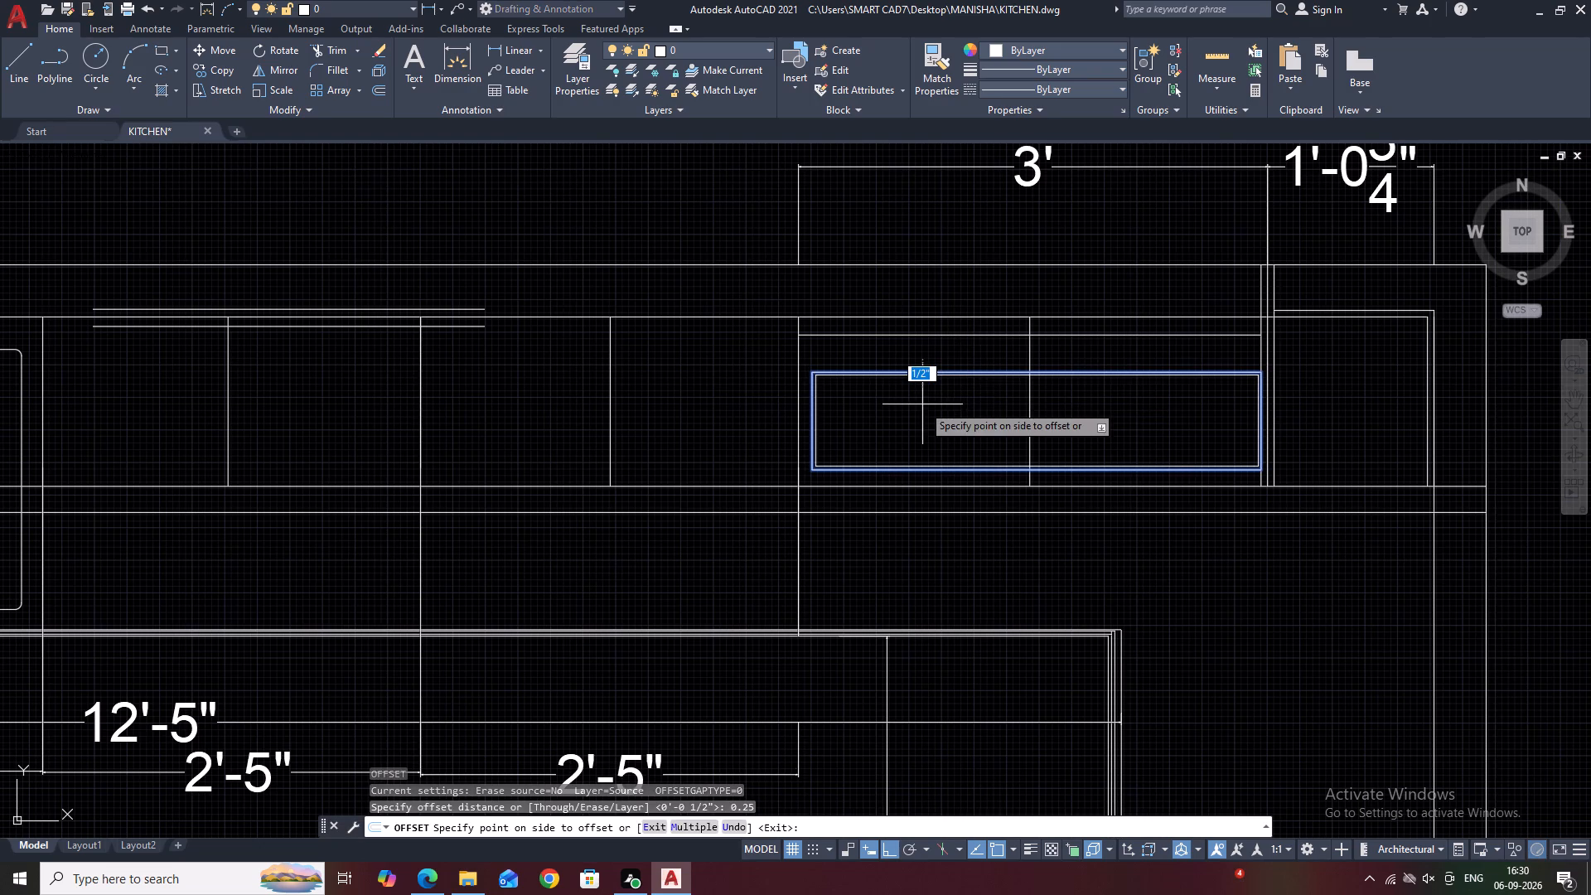
click(915, 413)
scroll(900, 392, up, 1)
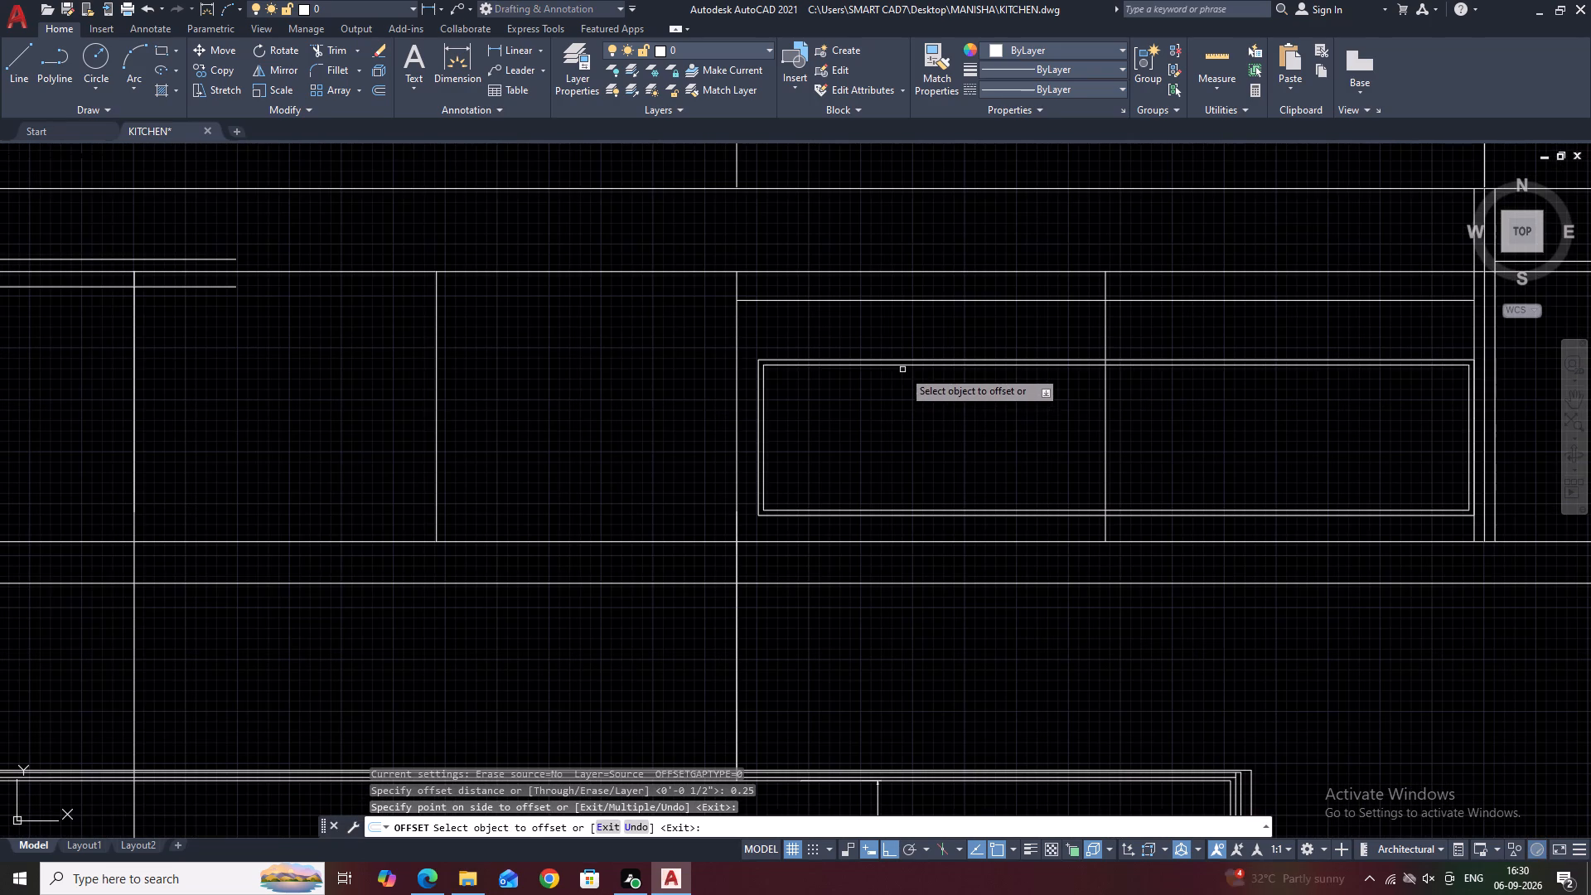
click(904, 365)
drag(915, 433, 925, 461)
key(Escape)
Delete the middle rectangle of the three nested ones in the 3' section.
click(828, 363)
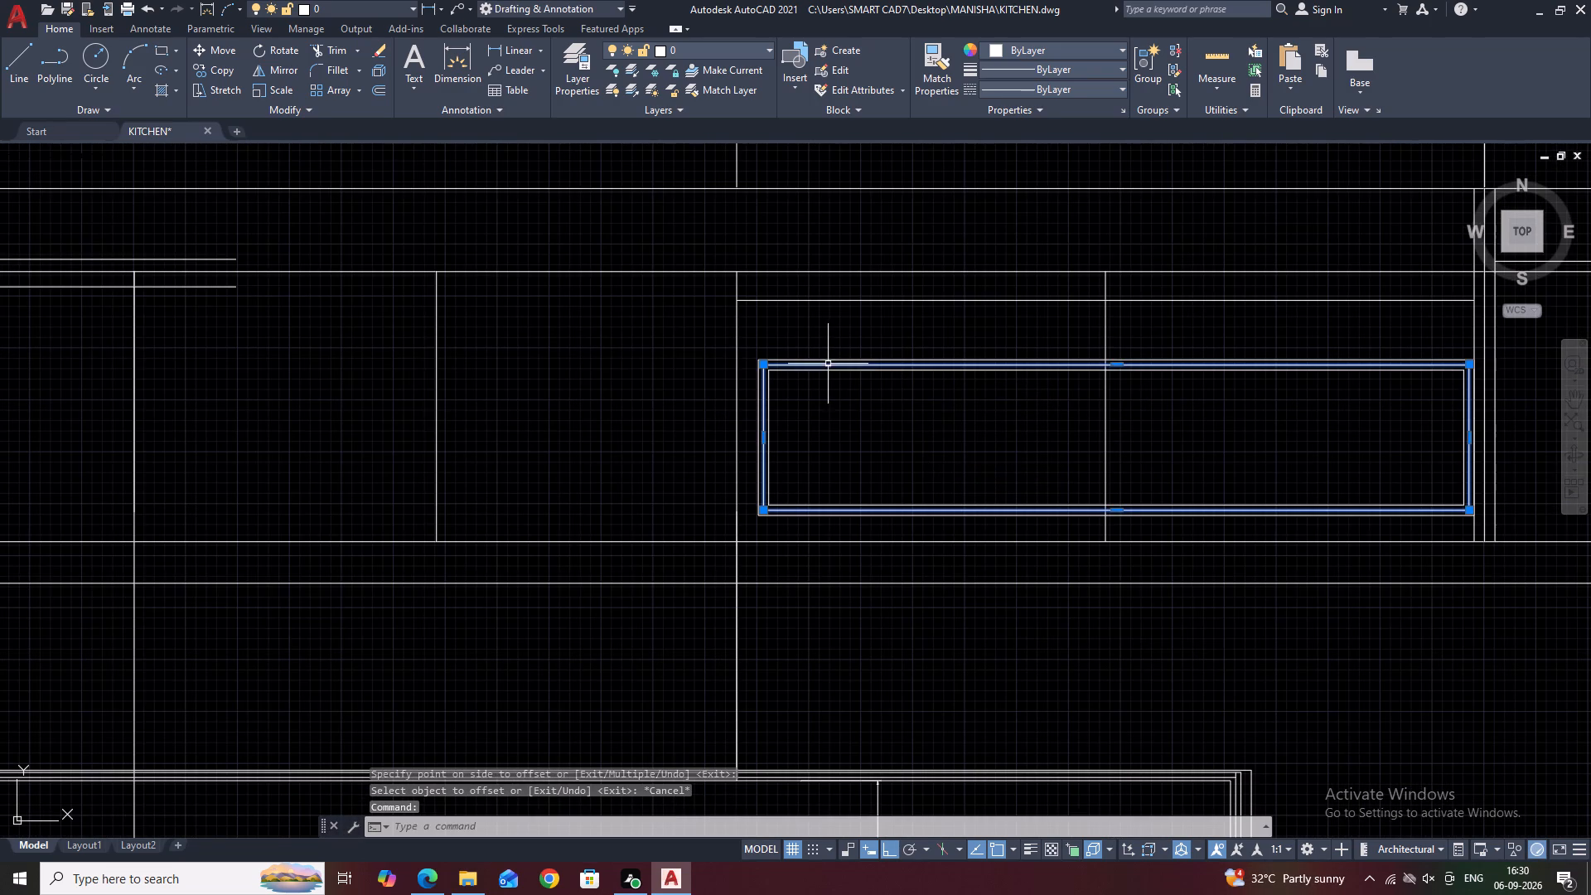
key(Delete)
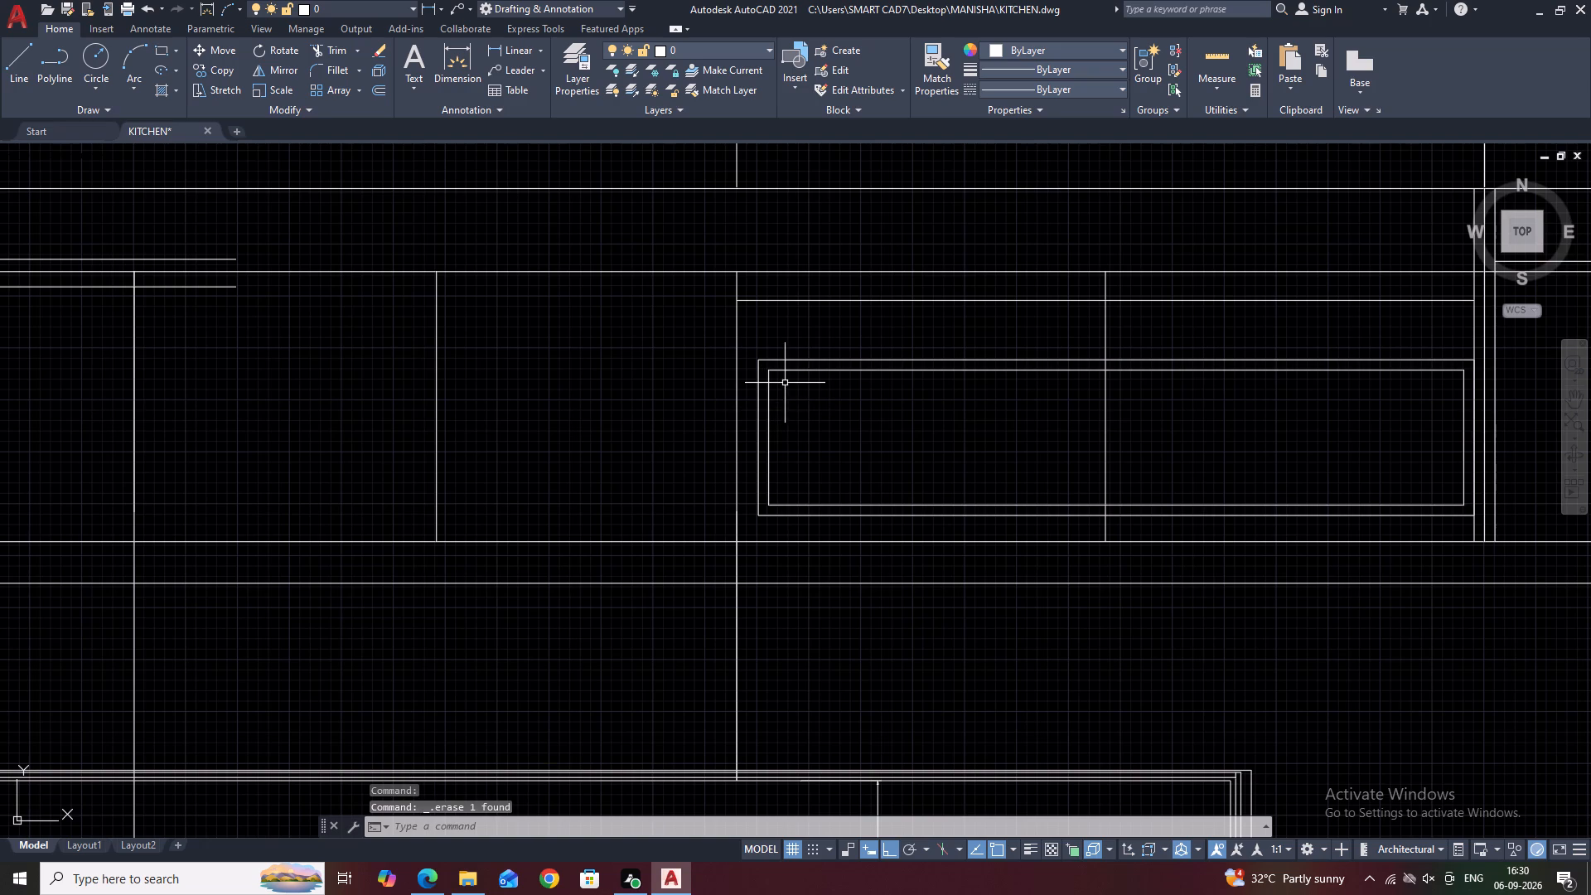
Draw two 1/2" horizontal lines joining the inner rectangle's left corners to the outer rectangle's left edge.
key(l)
key(space)
click(770, 368)
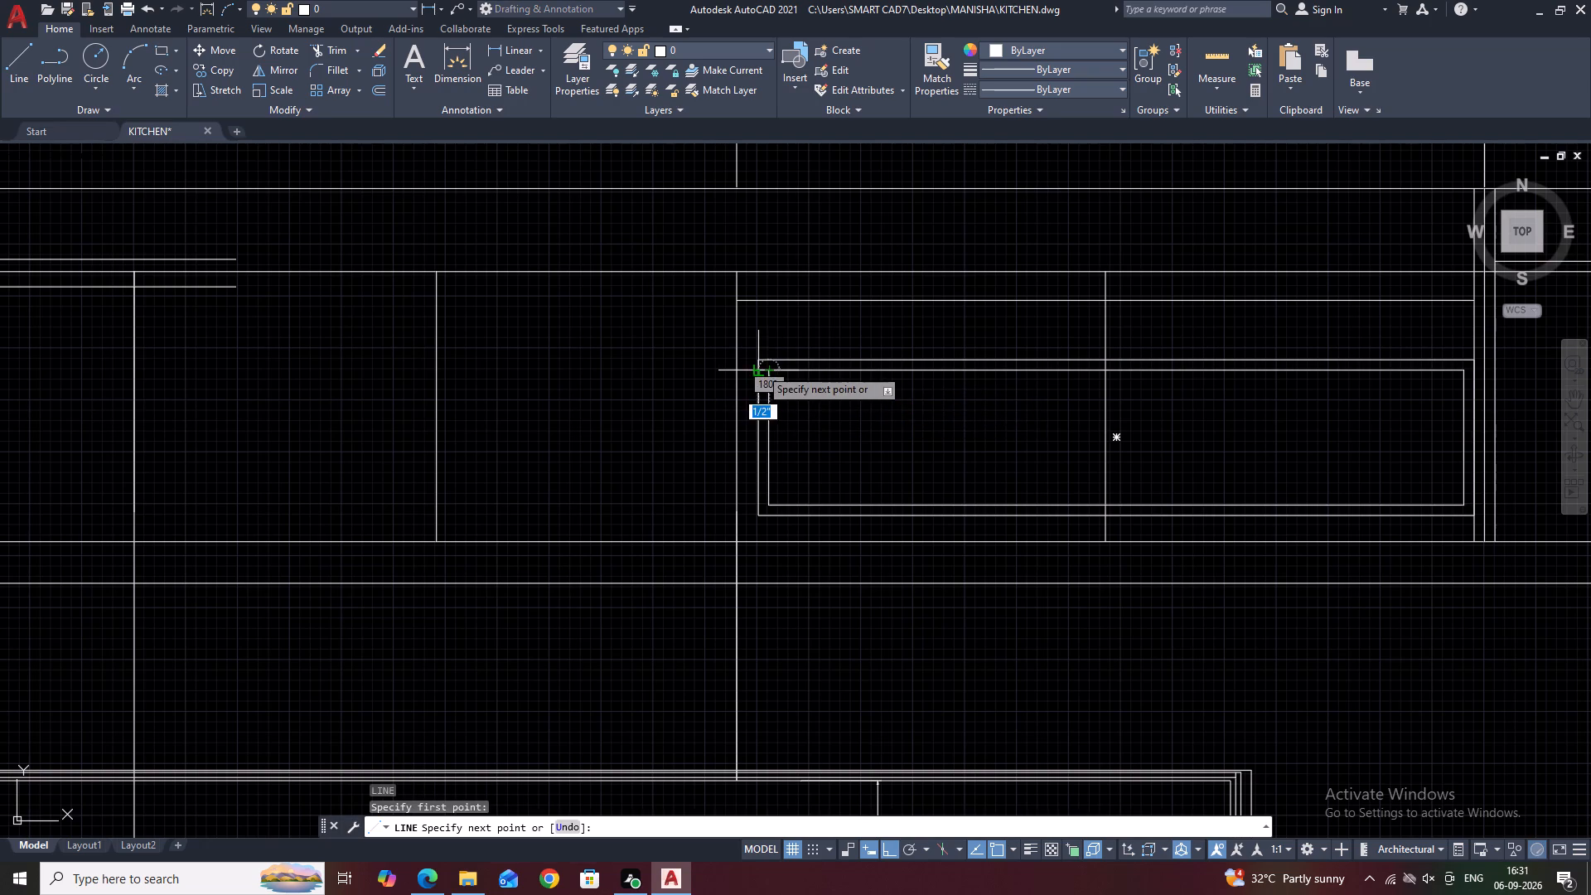
click(760, 368)
key(space)
key(space)
click(766, 509)
click(754, 505)
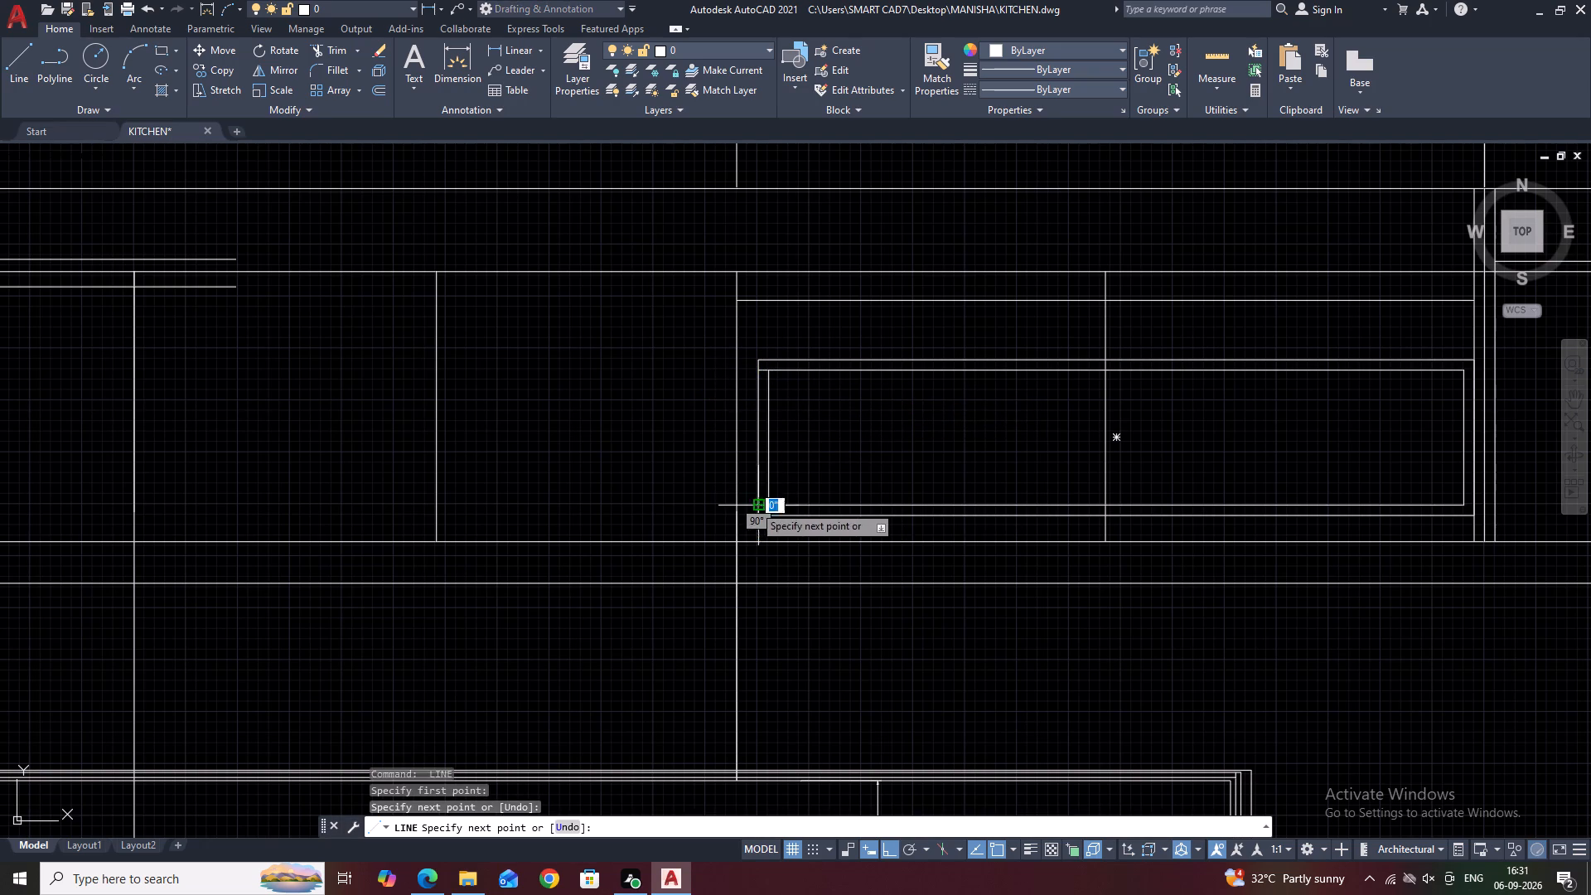
key(Escape)
Trim away the left edge of the inner rectangle.
text(TR)
key(space)
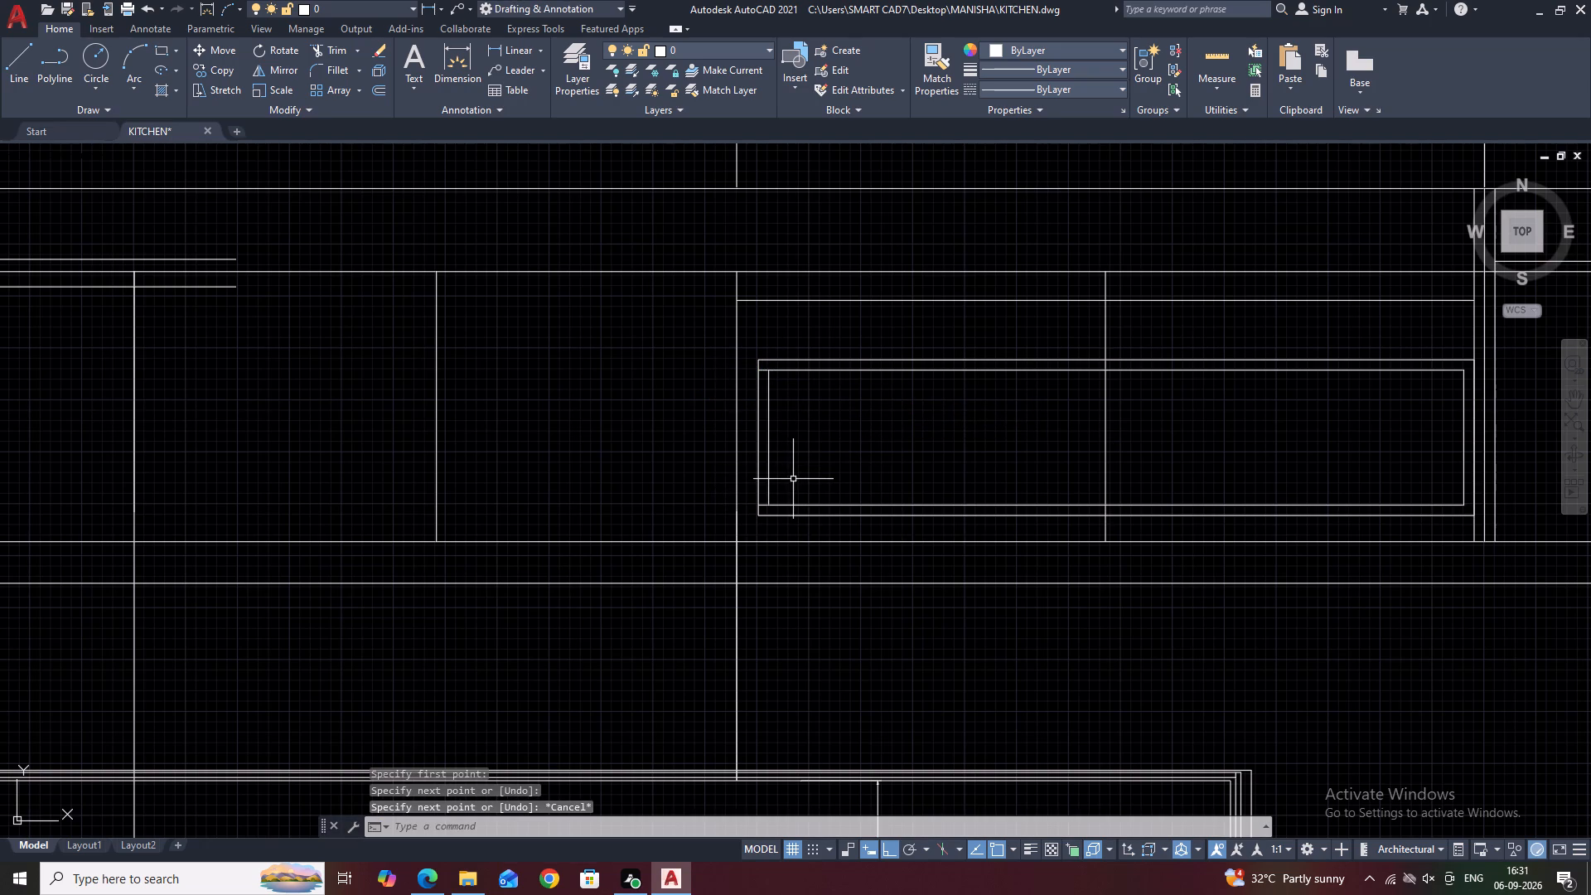
click(767, 440)
scroll(660, 446, down, 2)
key(Escape)
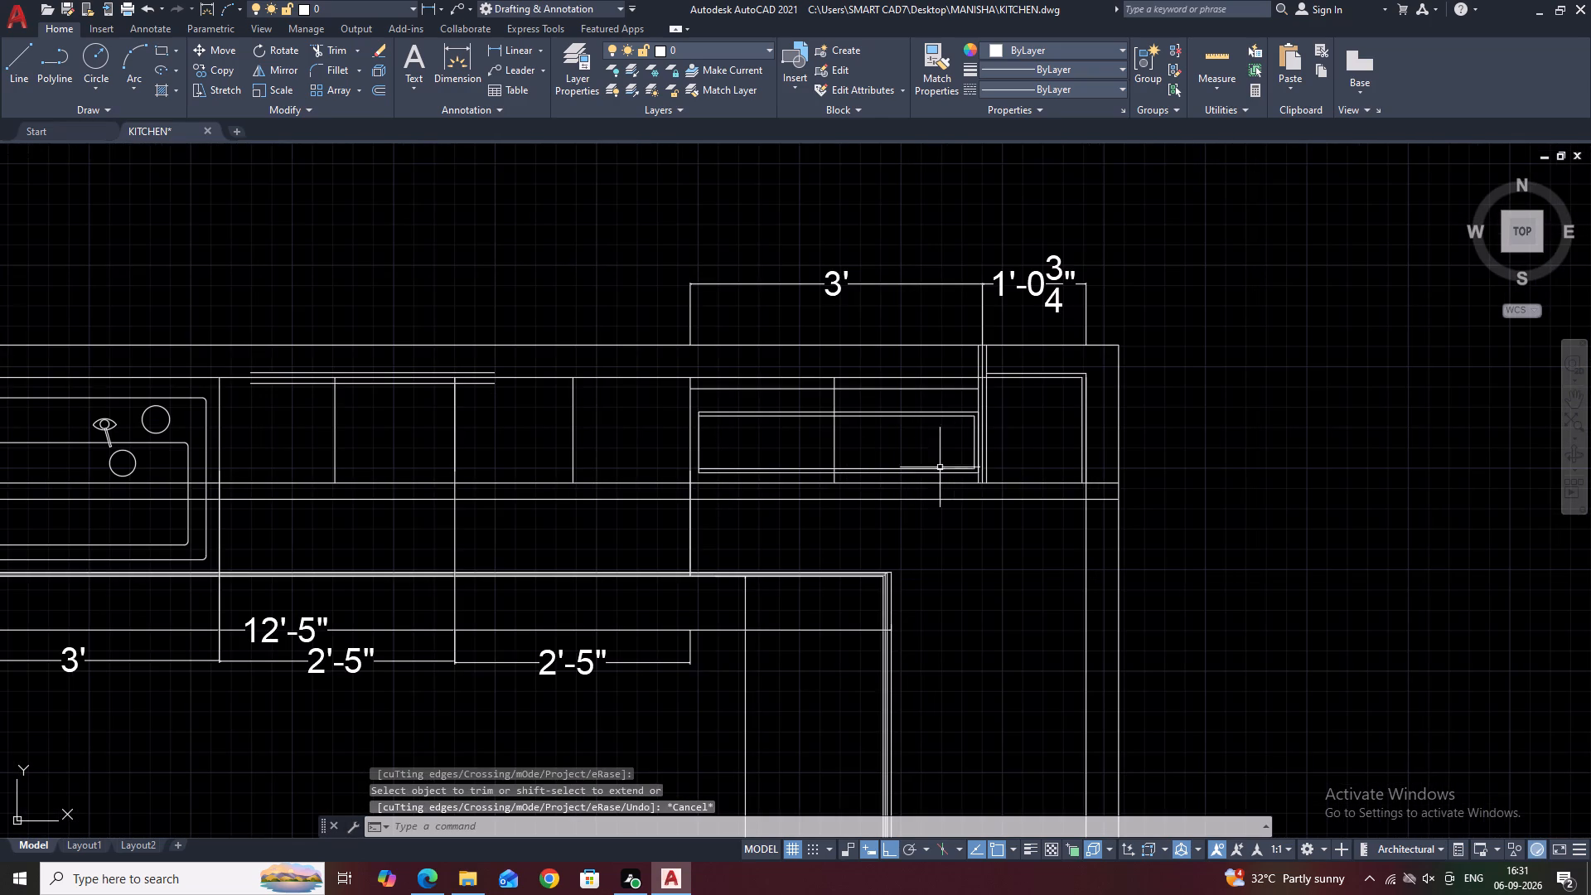
Stretch the inner rectangle's right edge outward onto the outer rectangle's right edge.
middle_drag(910, 433, 974, 428)
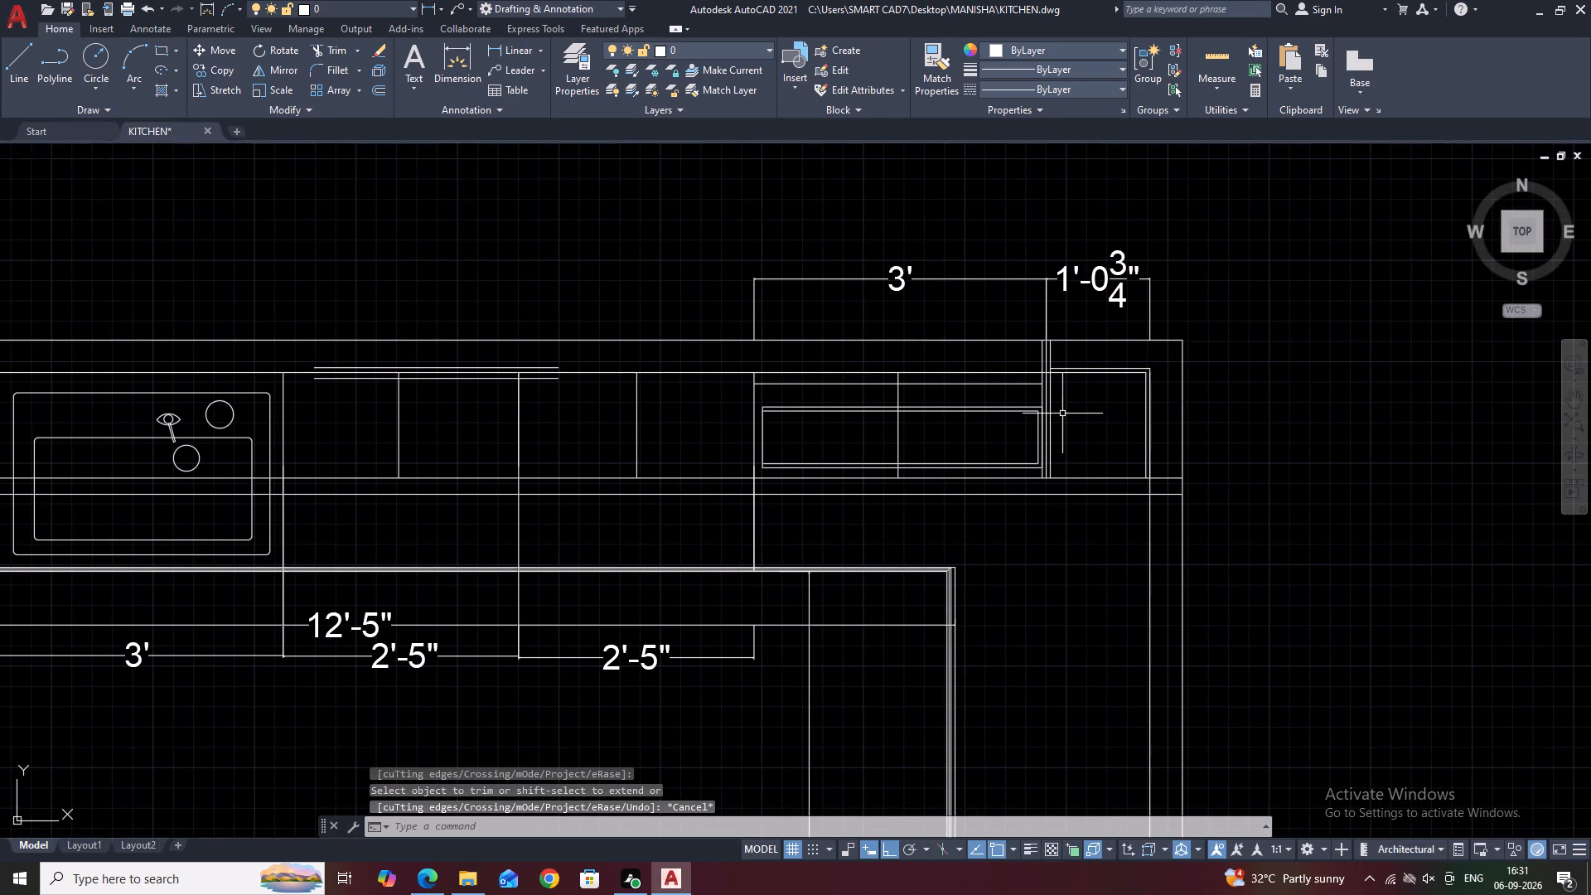
scroll(1032, 441, up, 1)
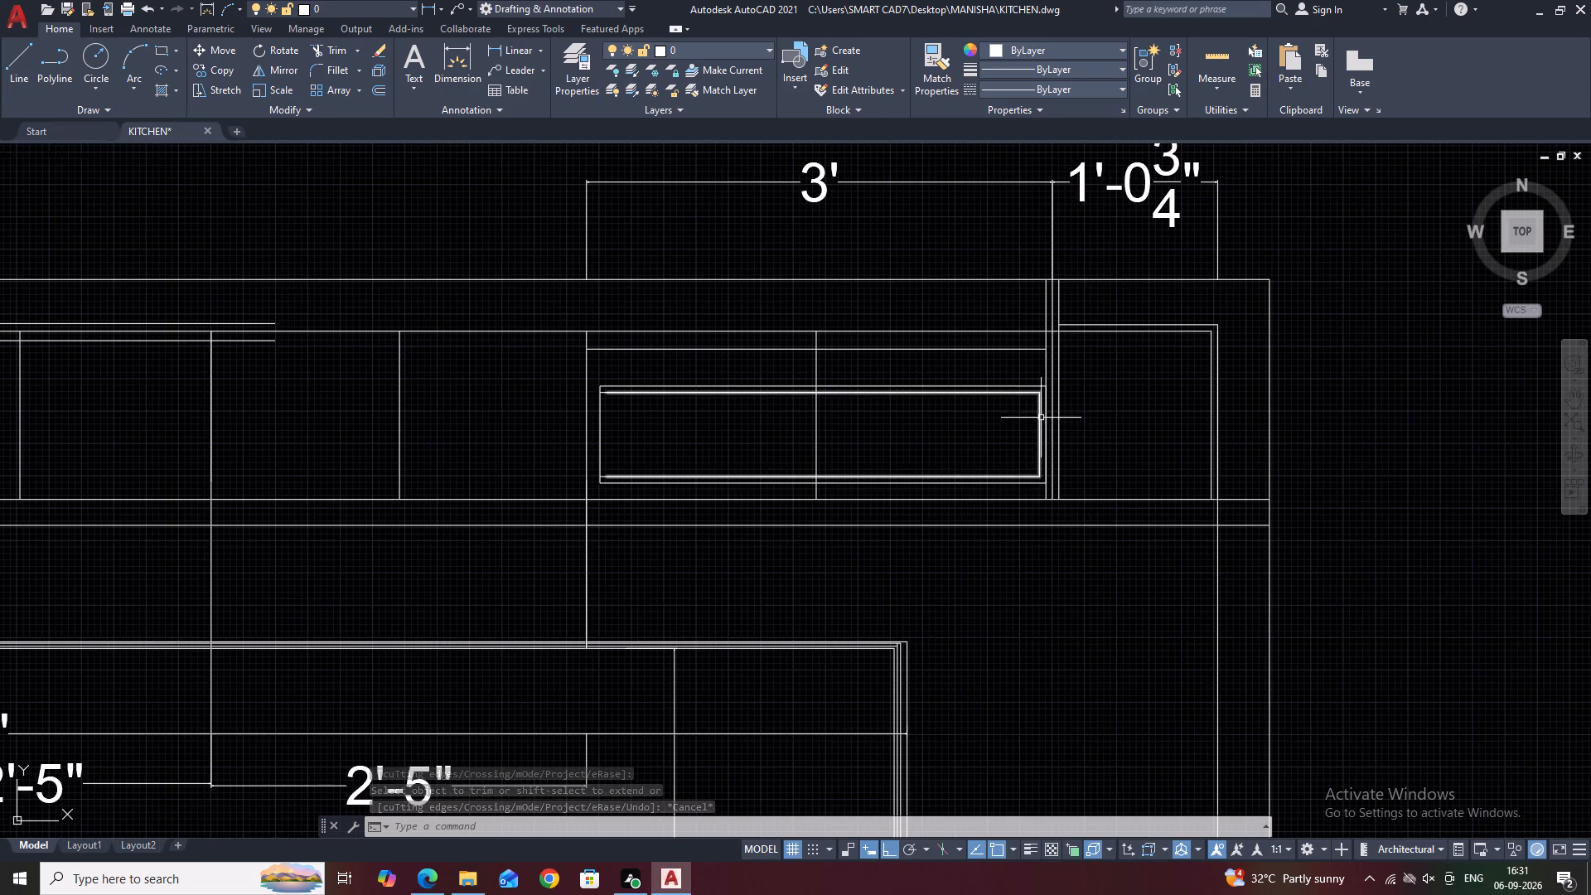
click(1041, 417)
scroll(1038, 428, up, 3)
click(1028, 452)
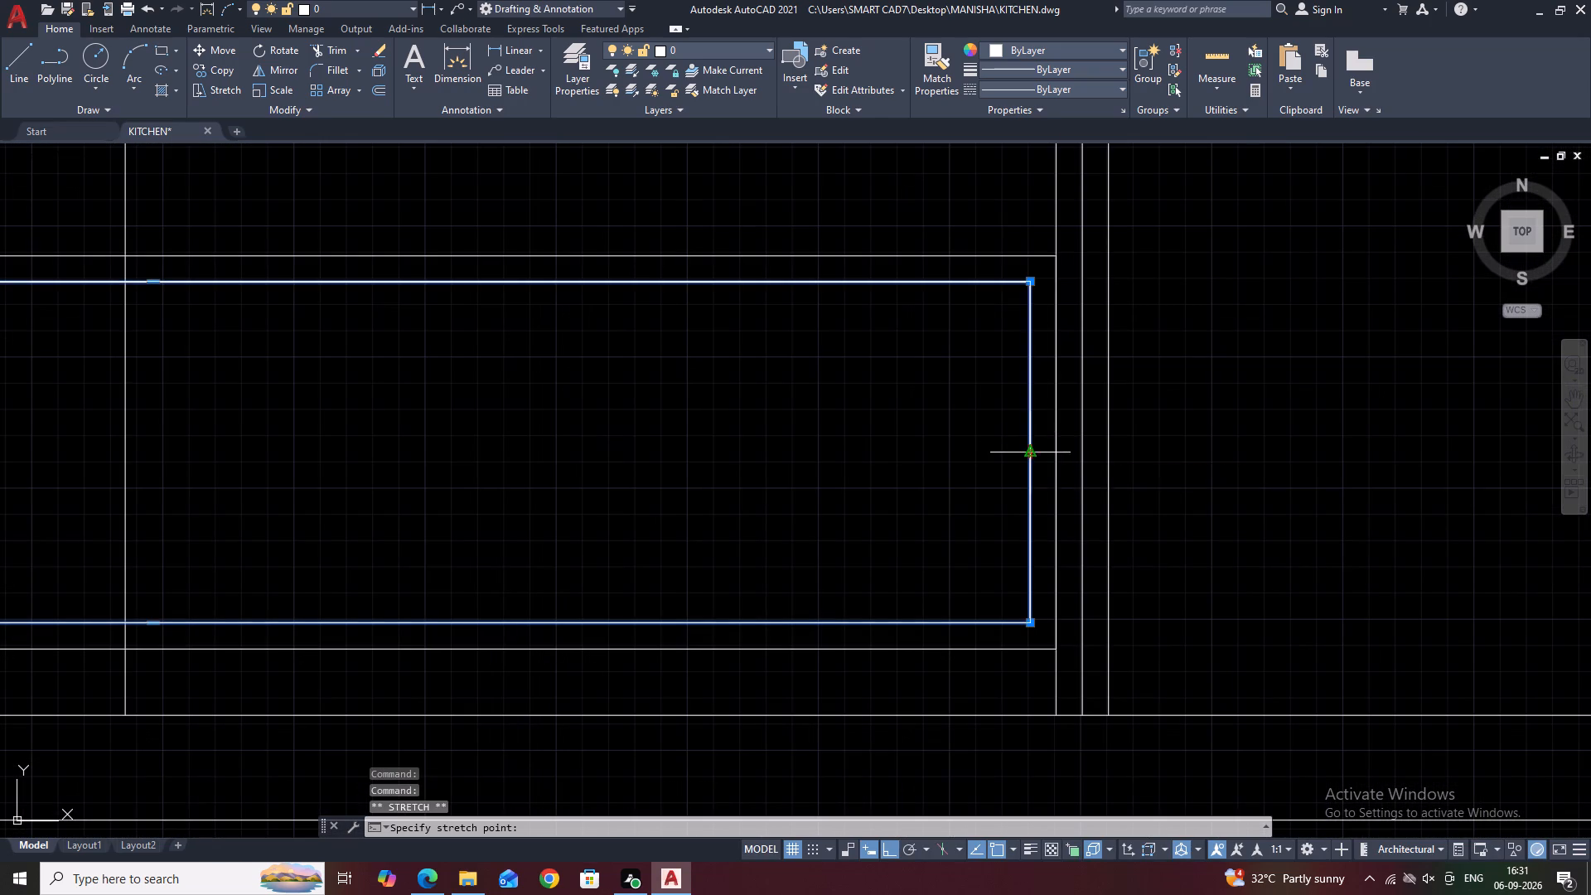
click(1055, 452)
key(Escape)
scroll(1047, 419, down, 1)
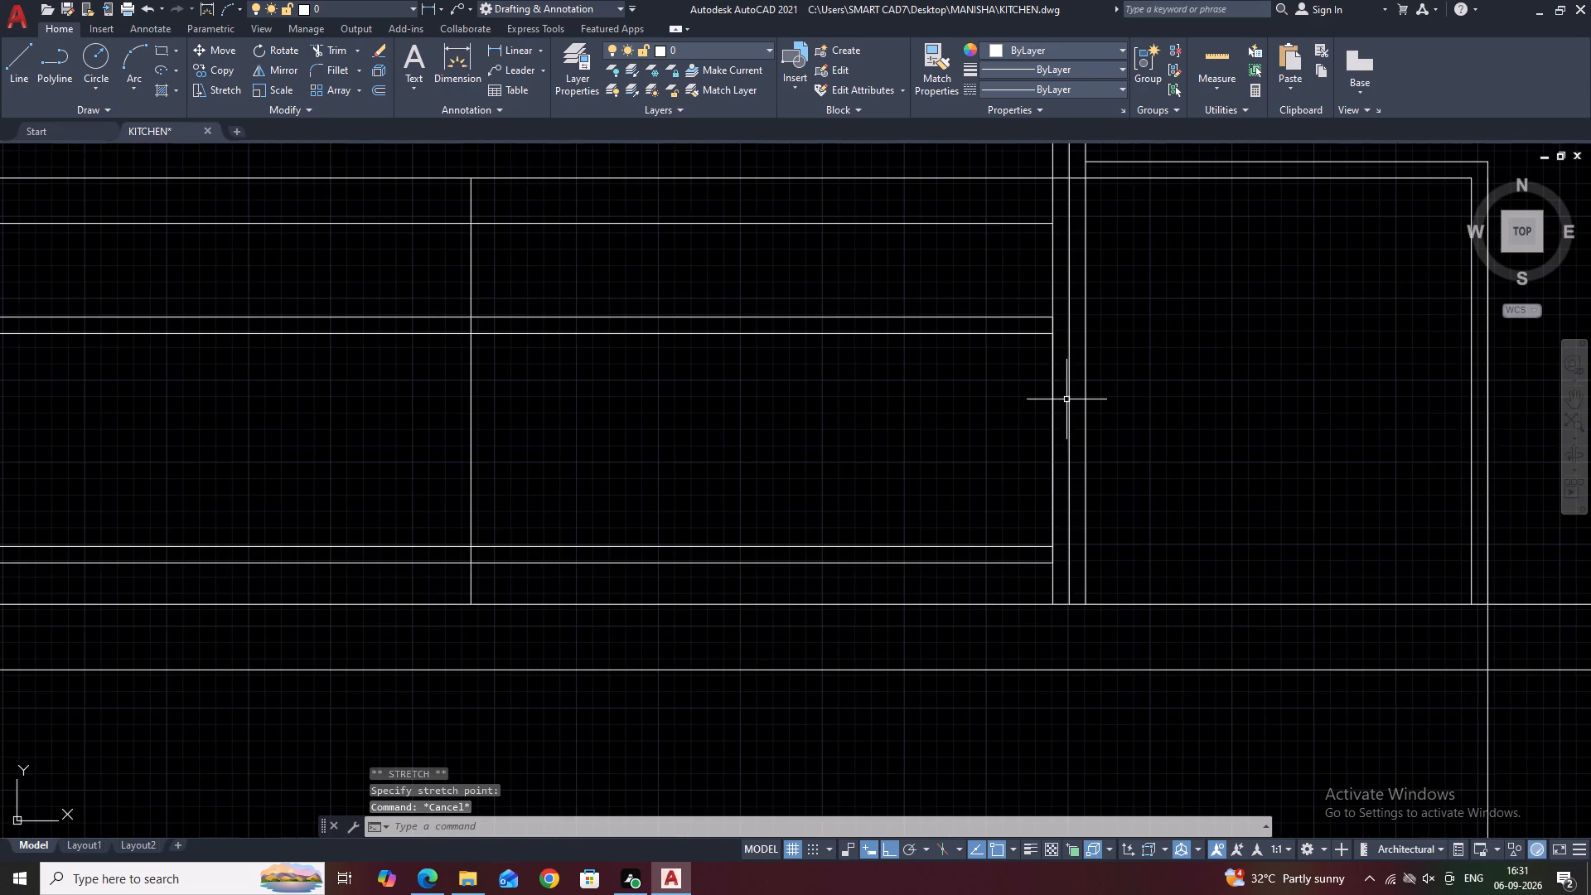
Trim the overlapping right edge between the inner rectangle's upper and lower lines.
text(TR)
key(space)
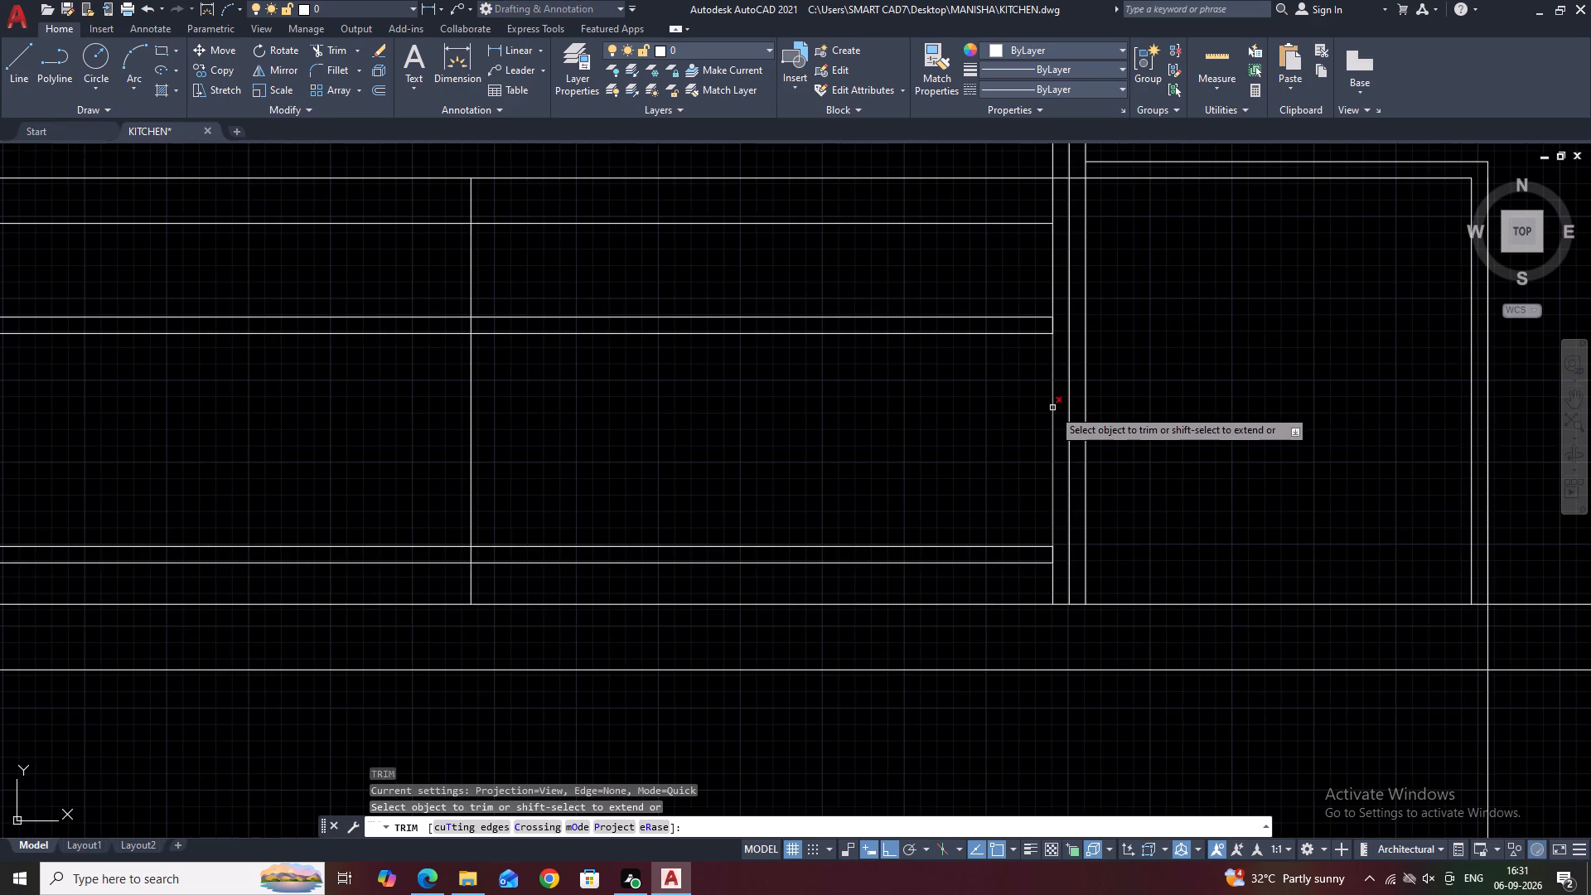
click(1052, 409)
key(Escape)
Draw a line along the inner upper line from the outer rectangle's left edge to the 3' section's centre divider.
middle_drag(897, 389, 1075, 386)
scroll(1080, 385, down, 2)
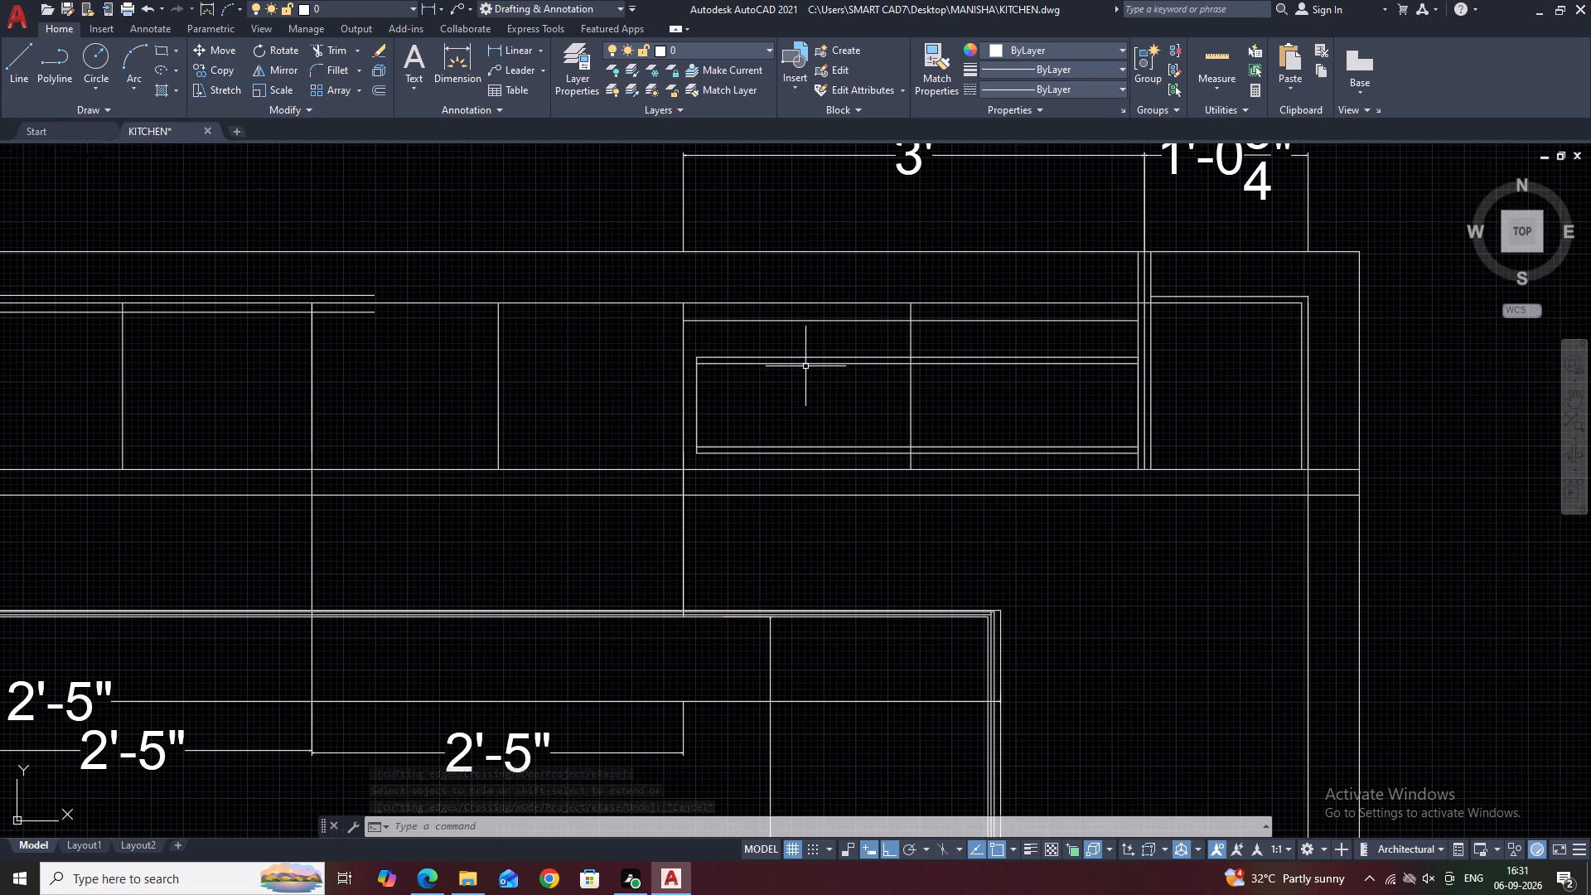
text(L)
key(space)
scroll(696, 368, up, 2)
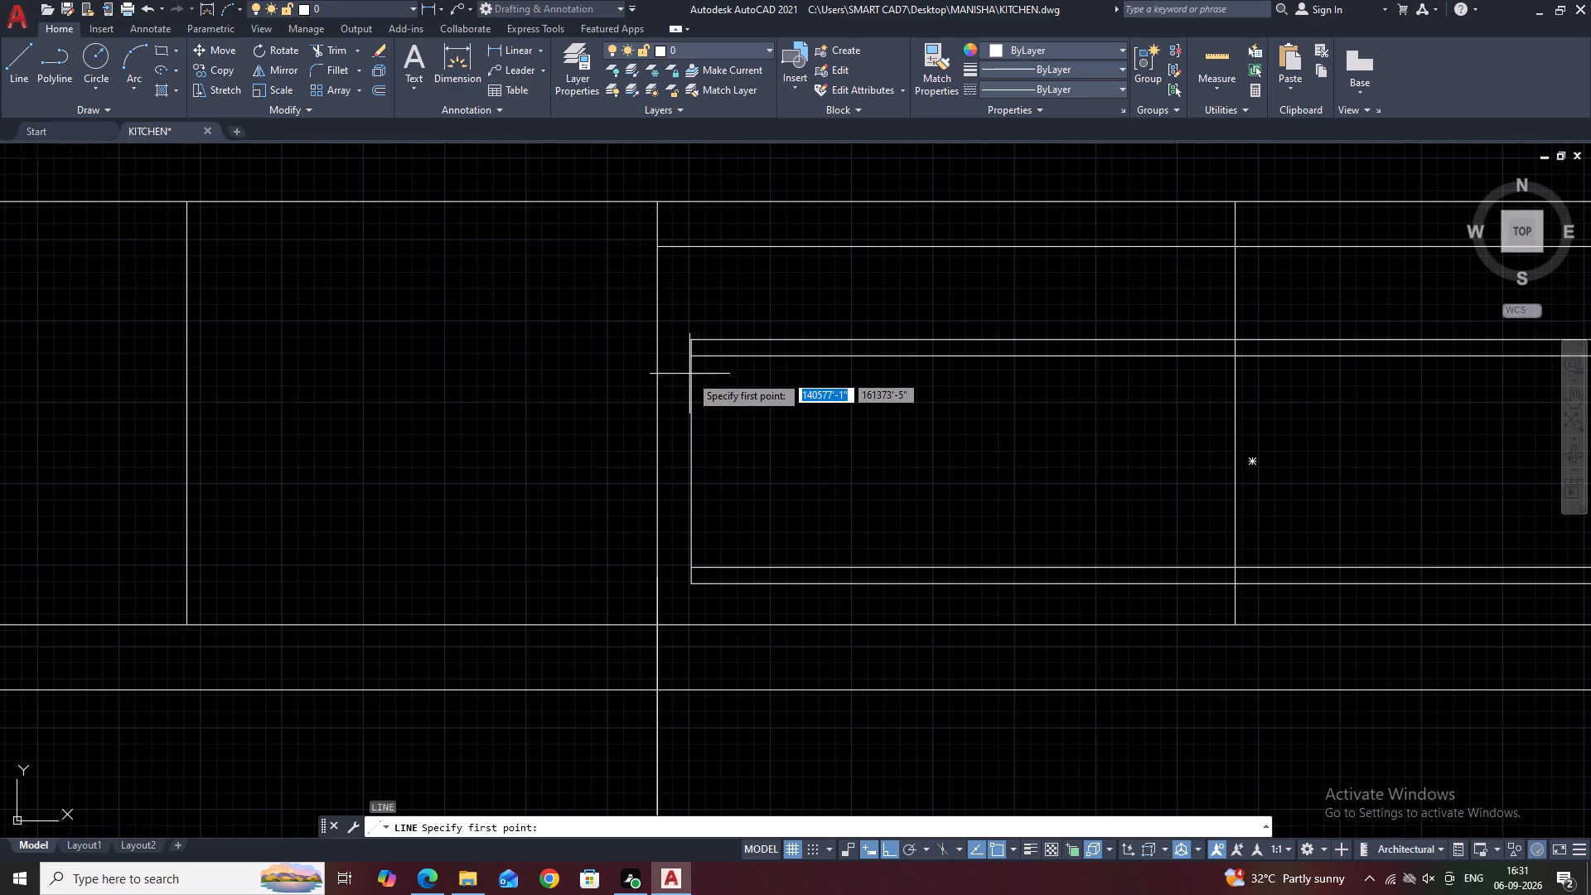
click(692, 356)
click(1237, 353)
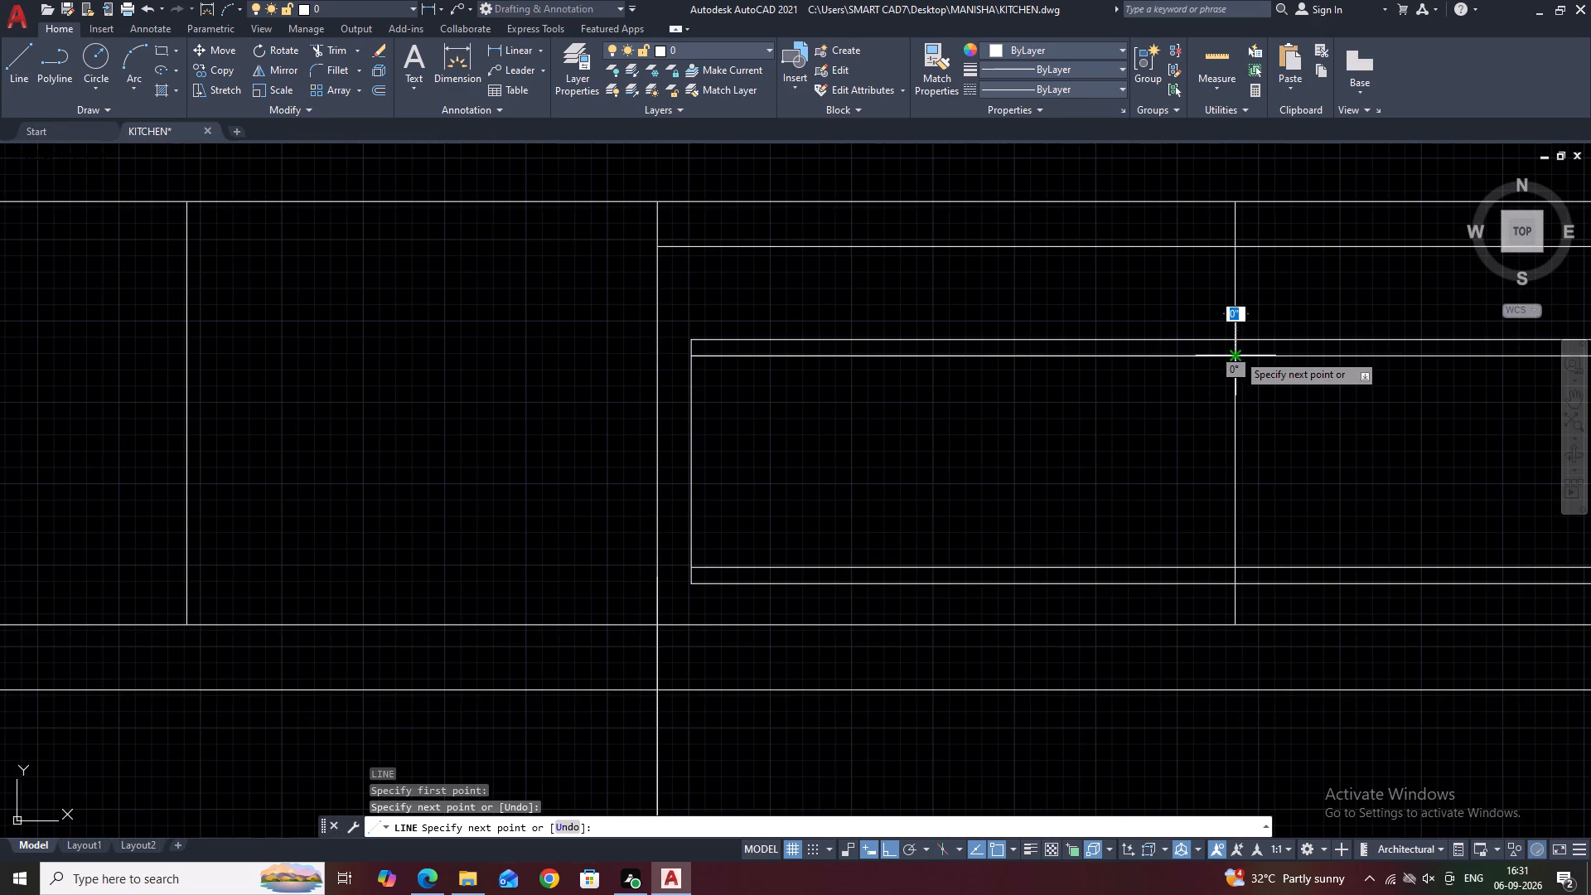
key(Escape)
Divide the line between the rectangle's left edge and the centre divider into 3 equal segments.
click(1201, 357)
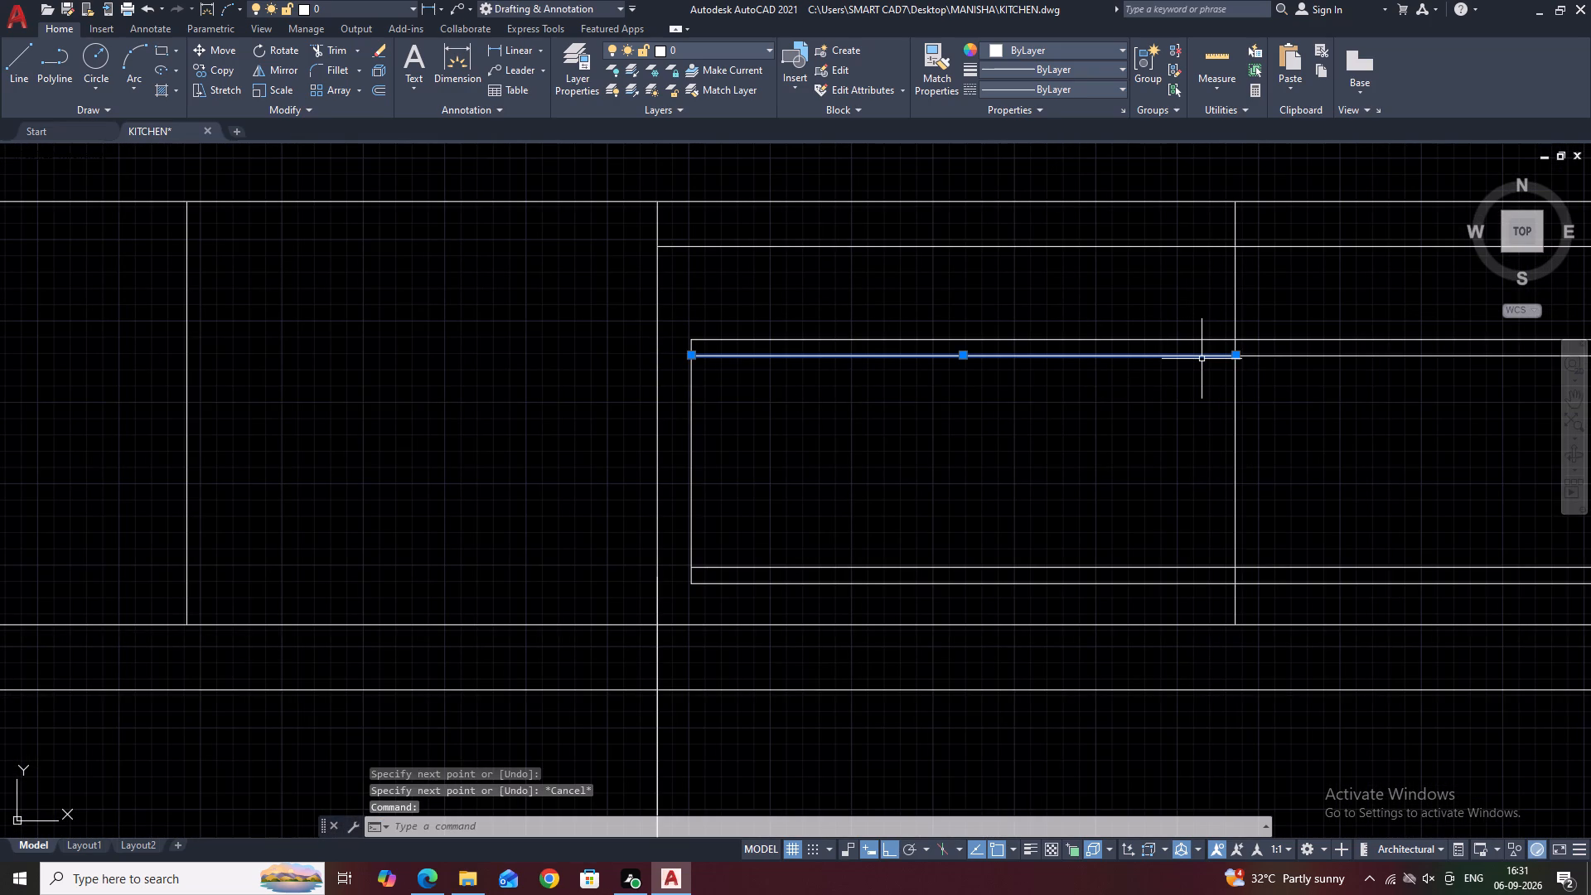
key(d)
key(i)
text(V)
key(space)
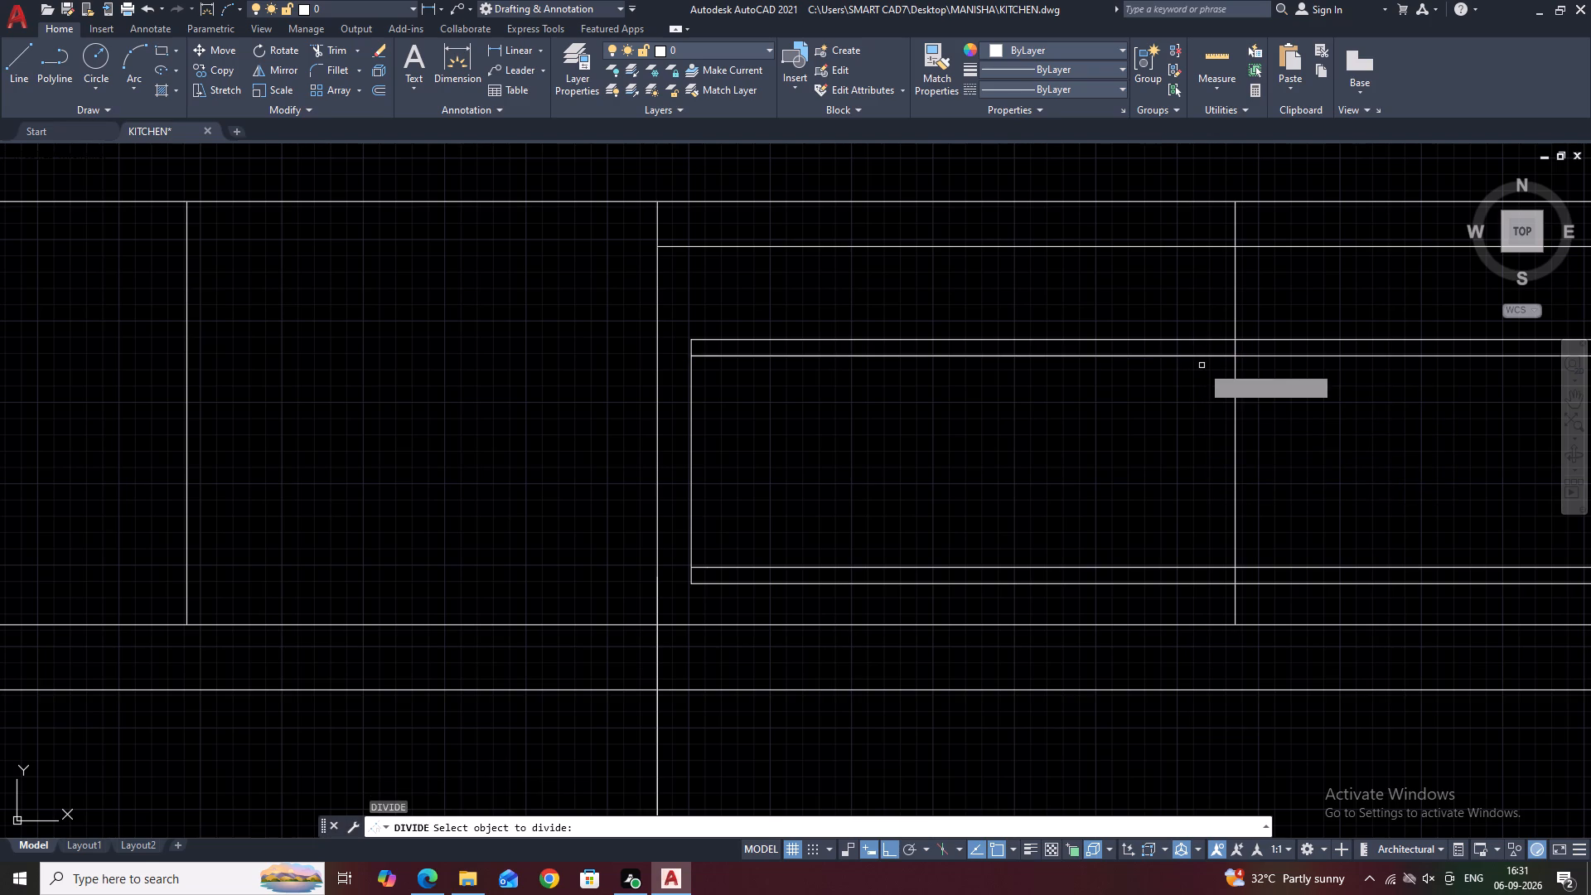
click(926, 356)
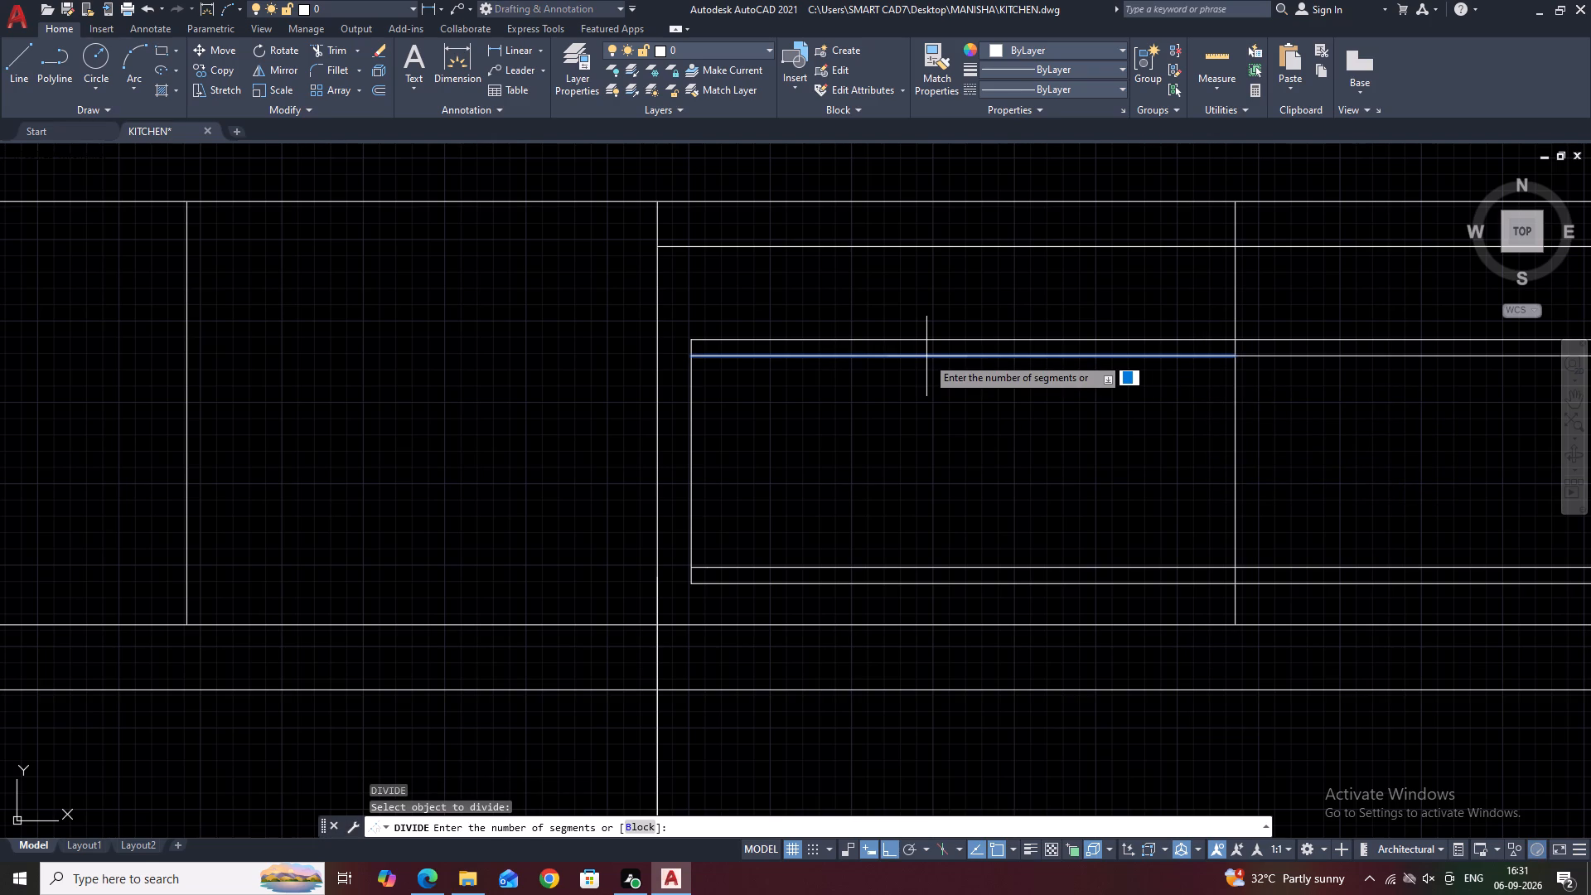
text(3')
key(space)
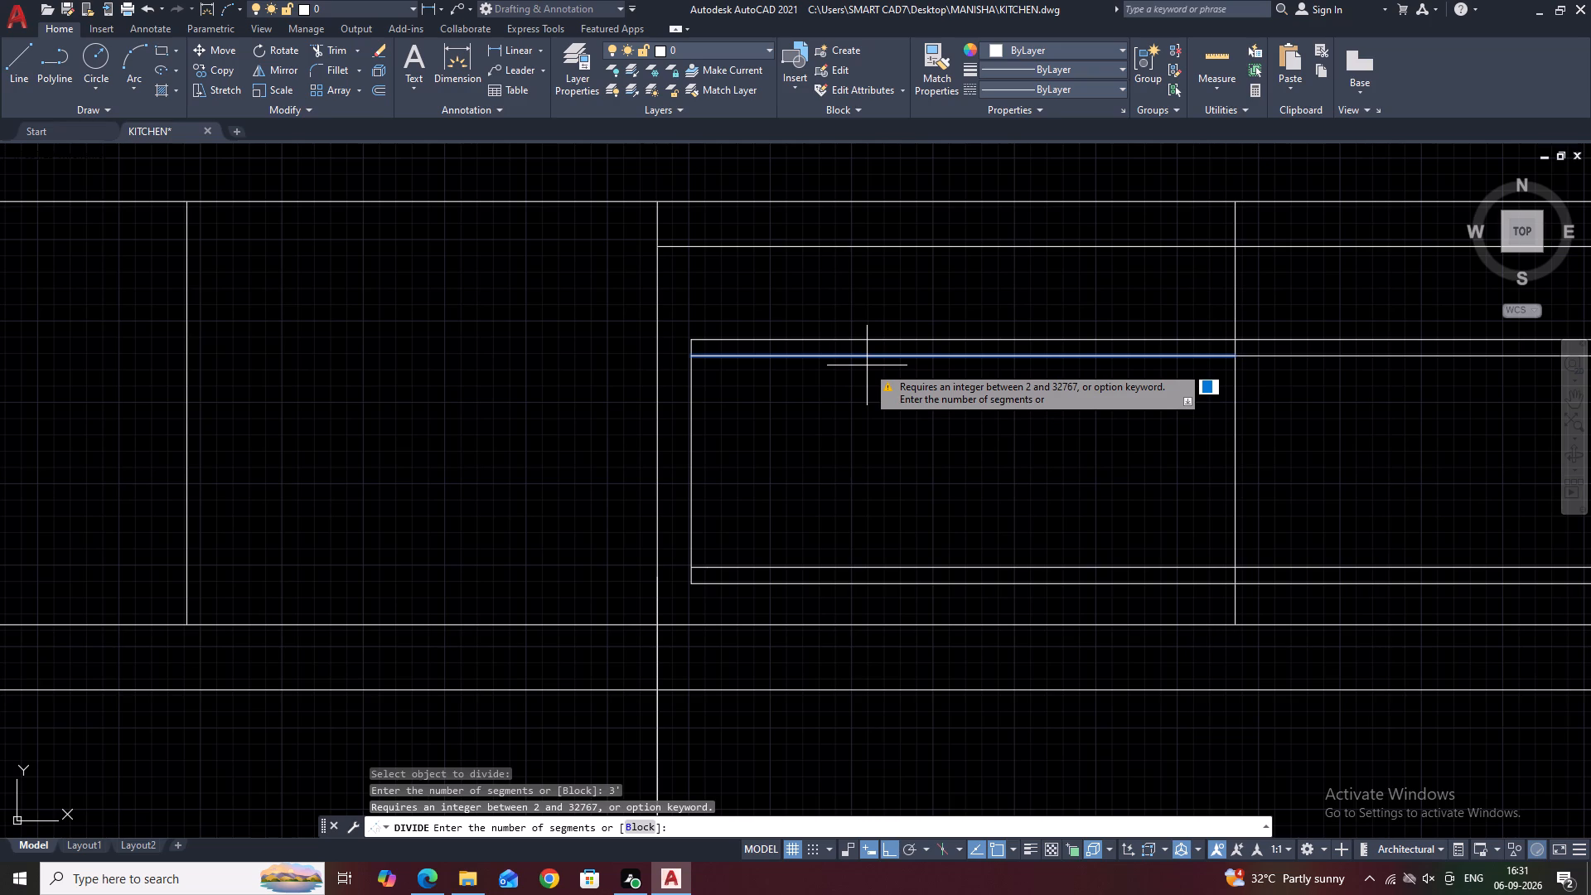
key(3)
key(Return)
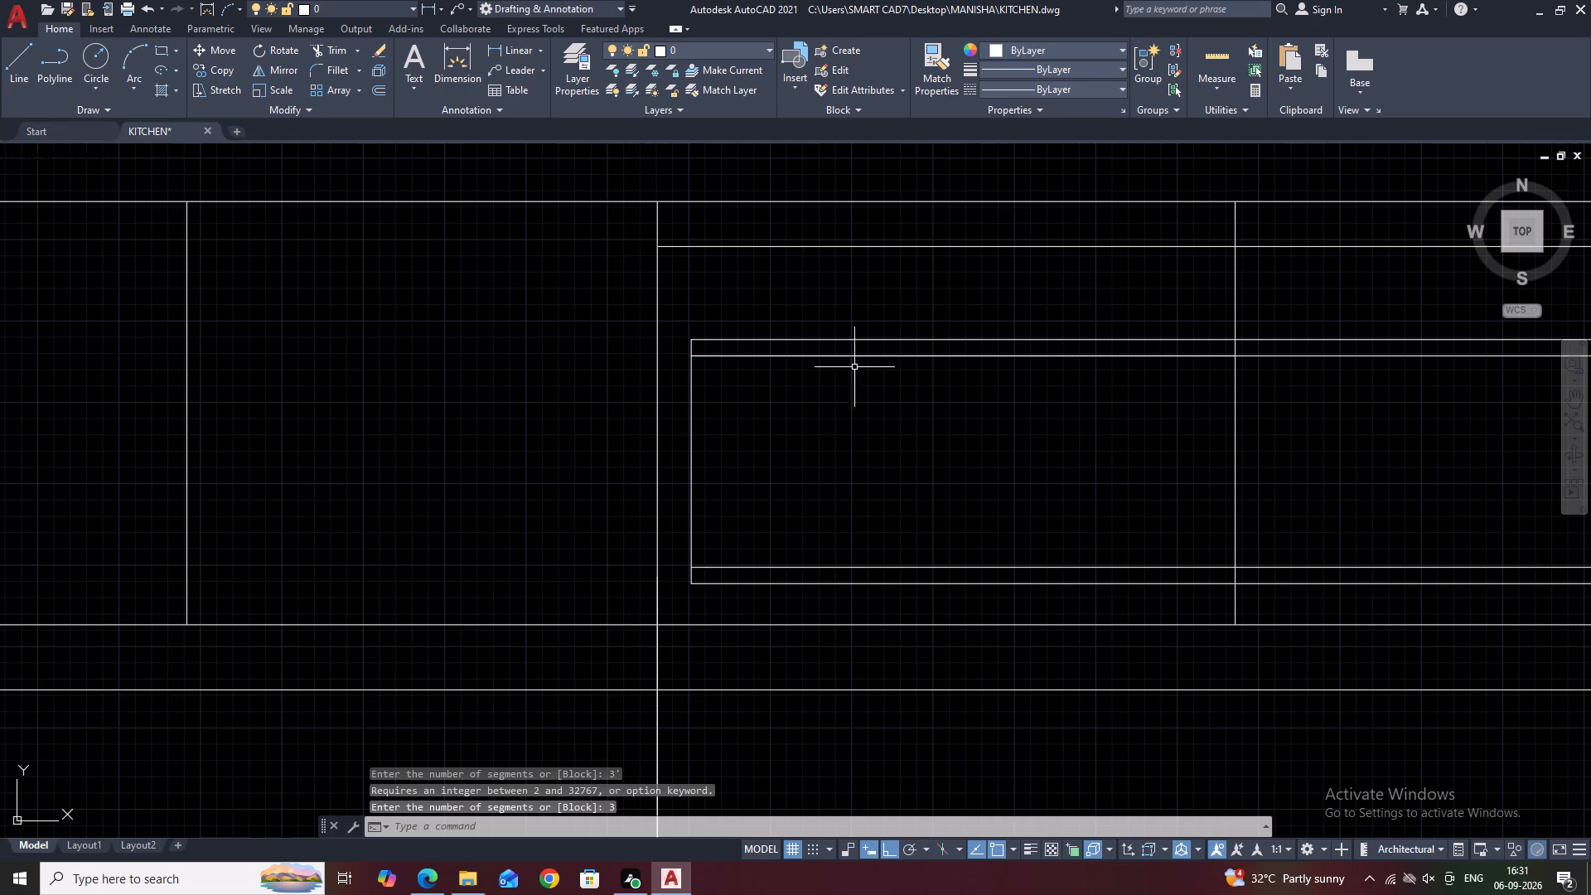
Draw two vertical divider lines from the 3-segment division points on the inner upper line down to the inner lower line.
text(L)
key(space)
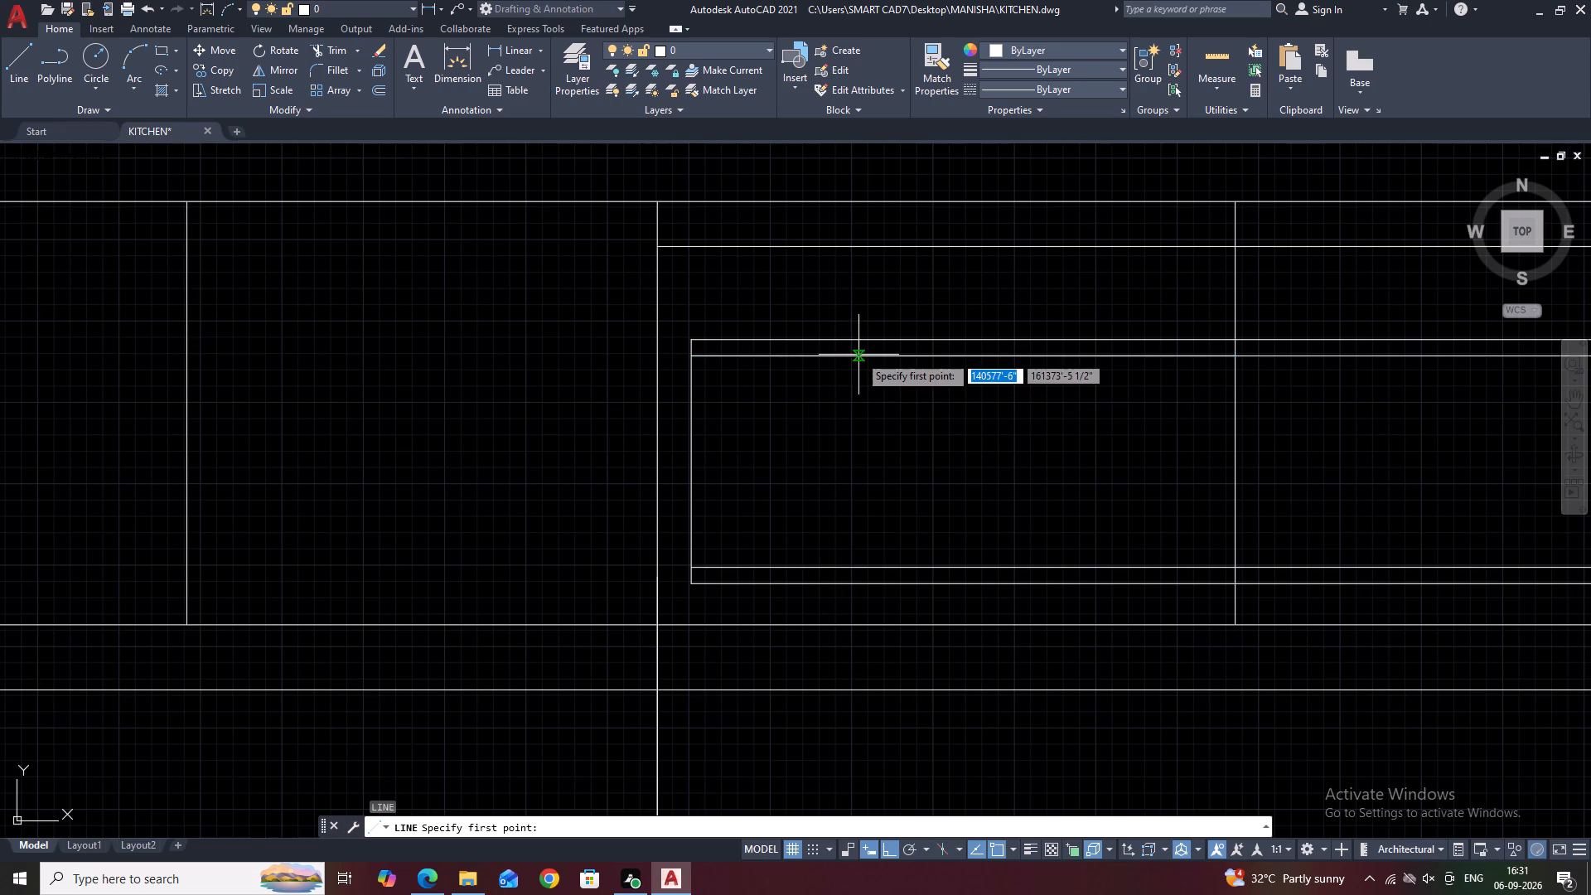
click(868, 356)
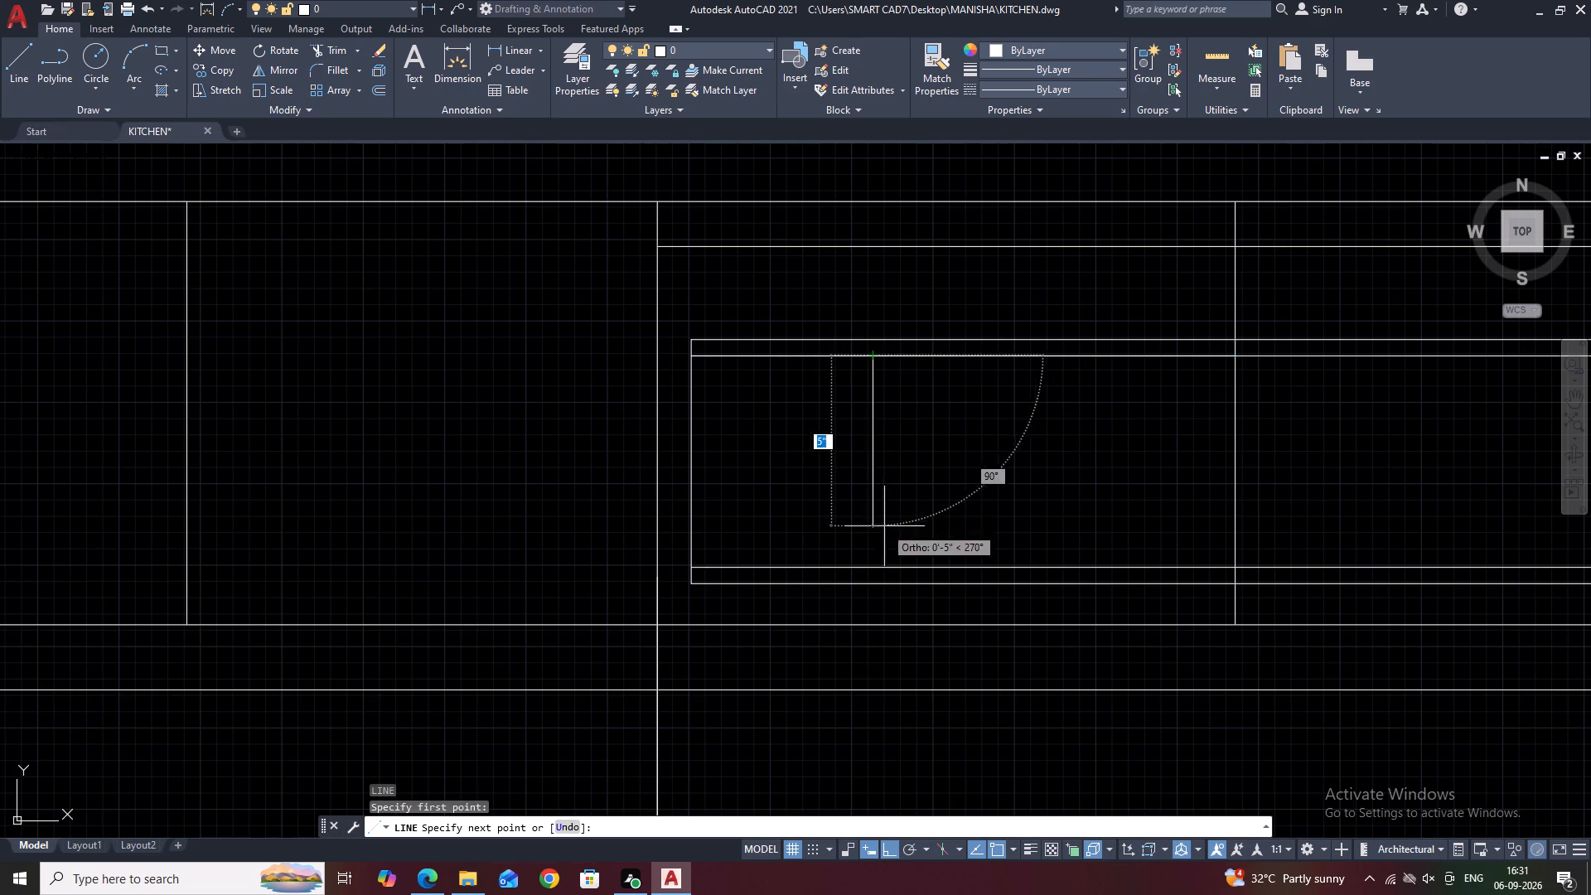
click(872, 564)
key(space)
key(space)
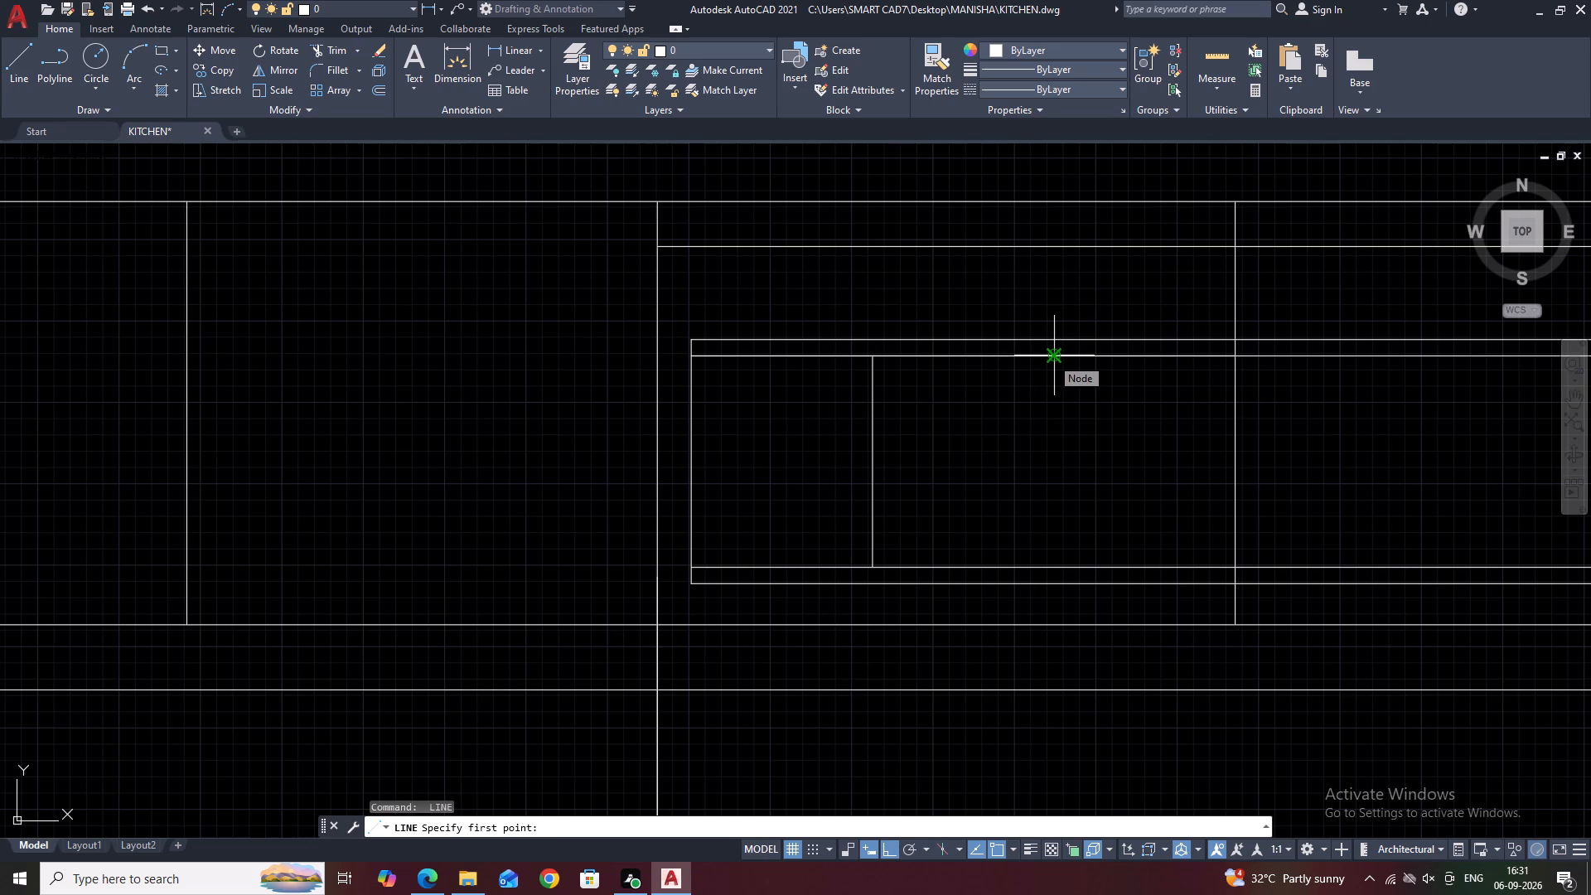
click(1051, 357)
click(1055, 568)
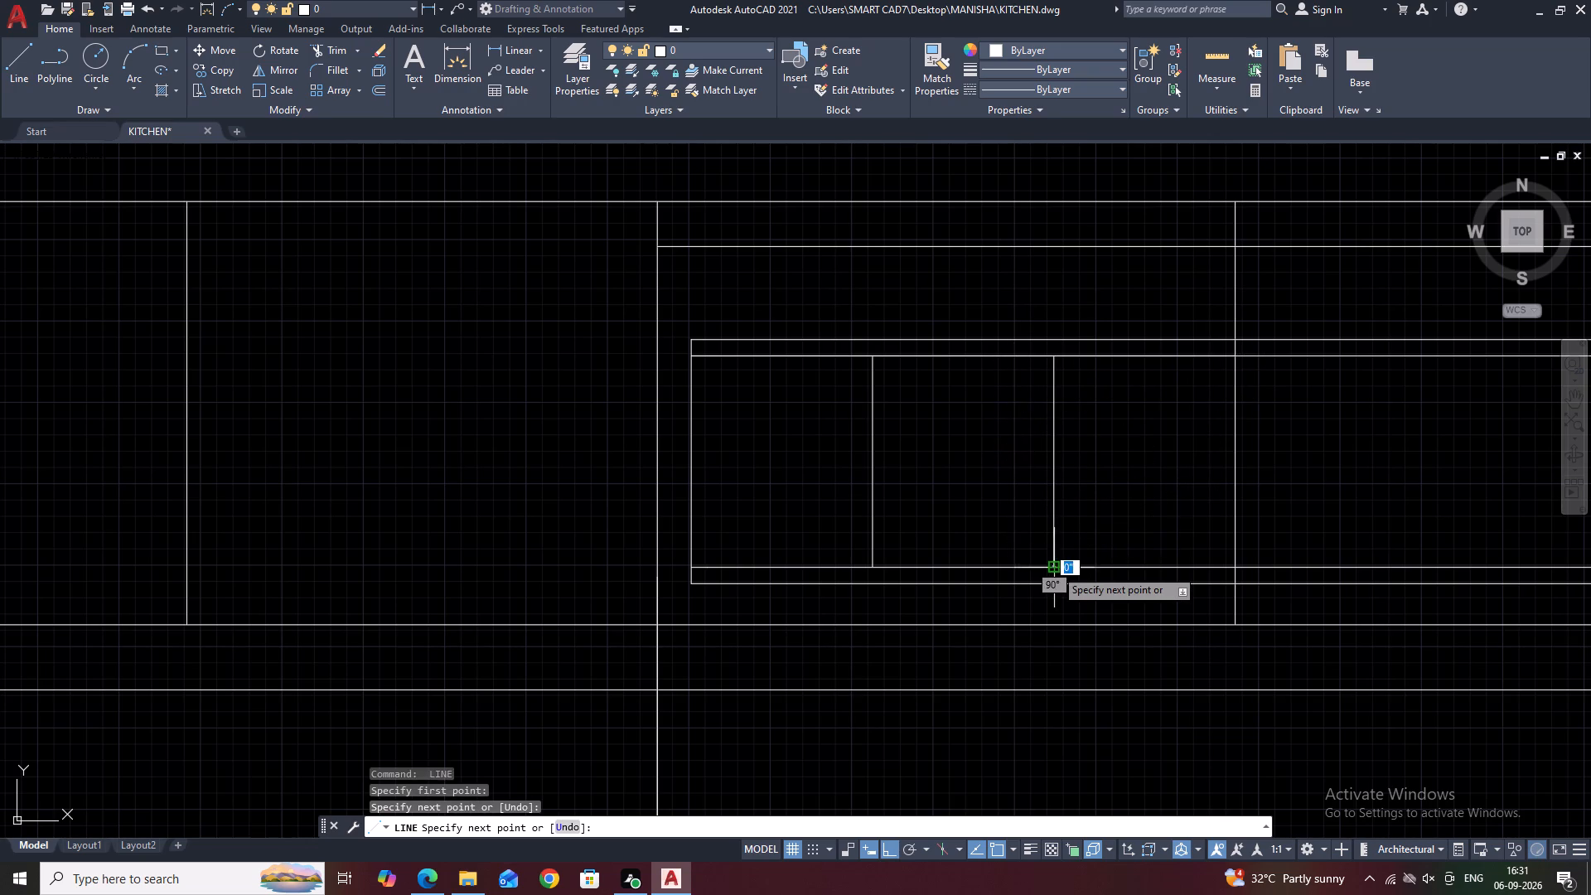
key(Escape)
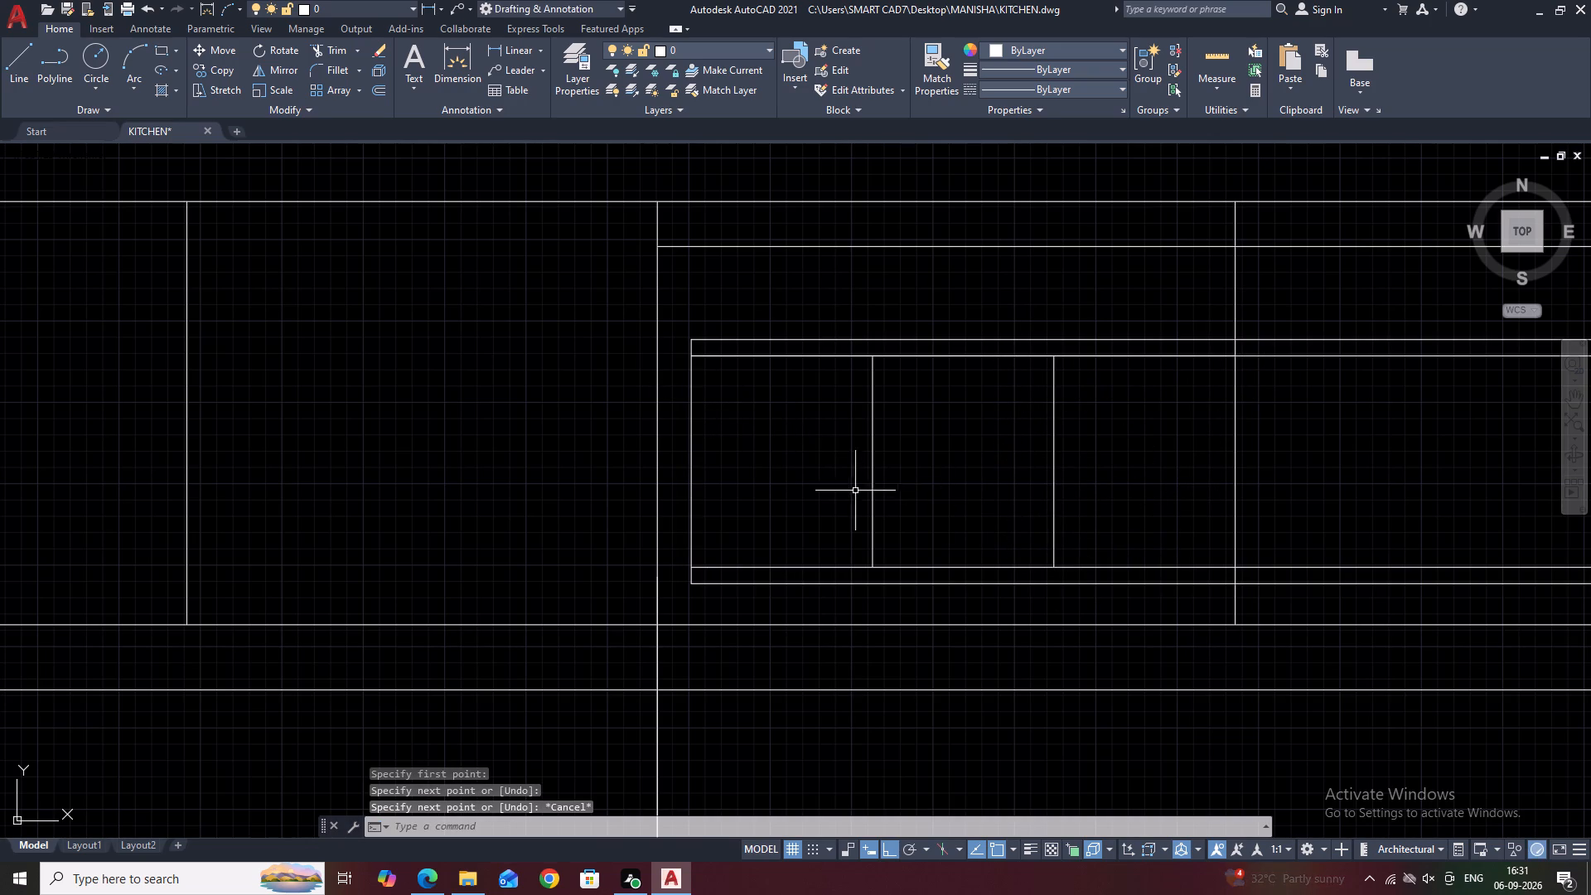
Draw a line over the rectangle's left edge between the inner upper and lower lines.
text(L)
key(space)
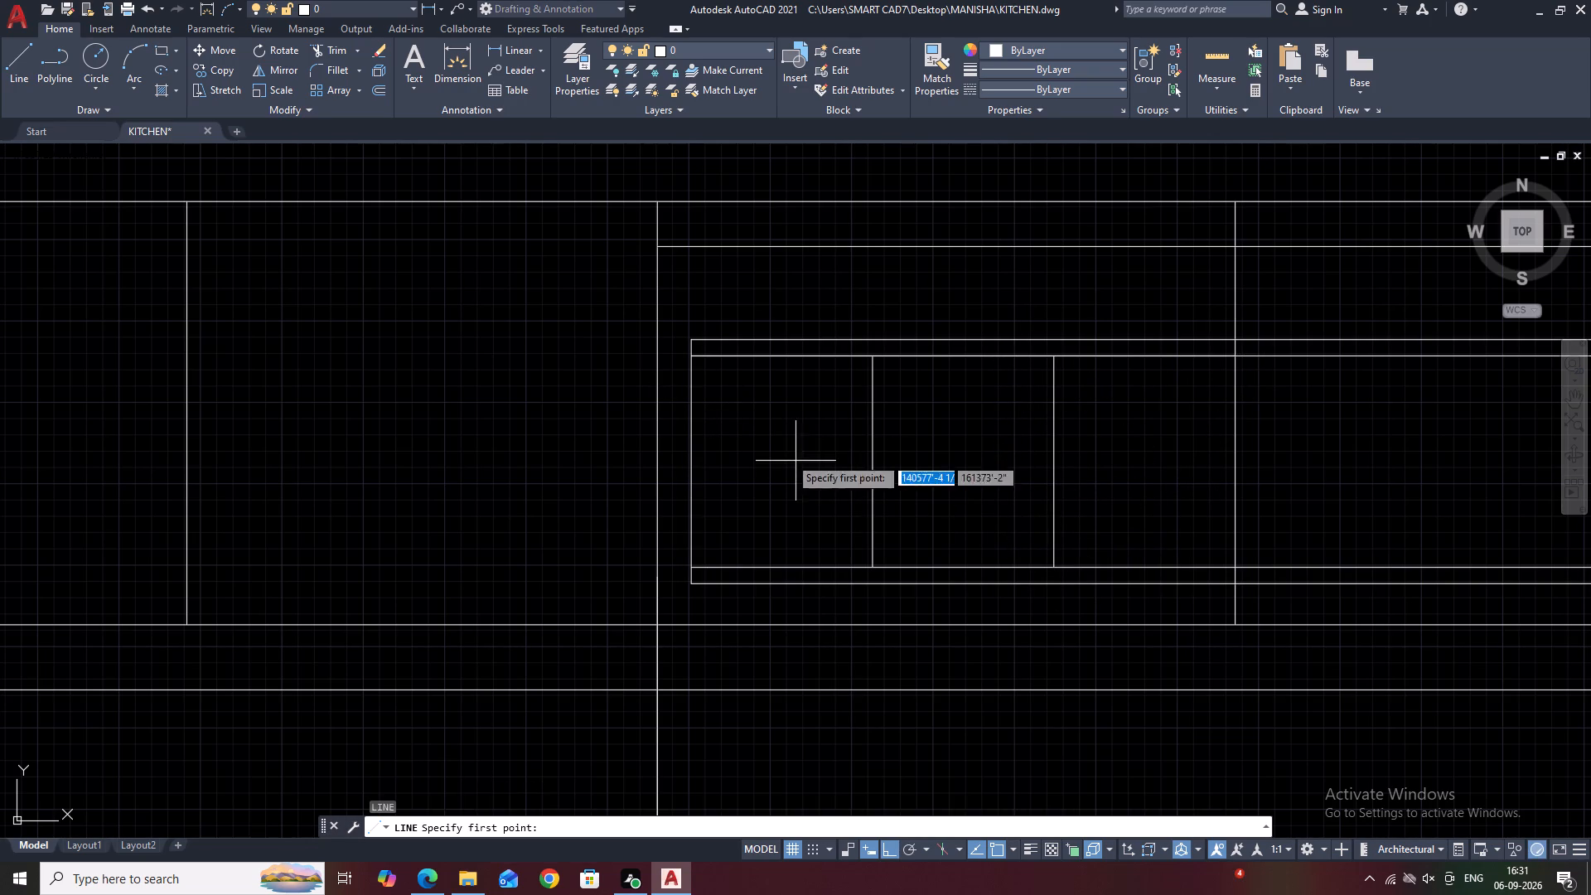
click(693, 356)
click(689, 567)
key(Escape)
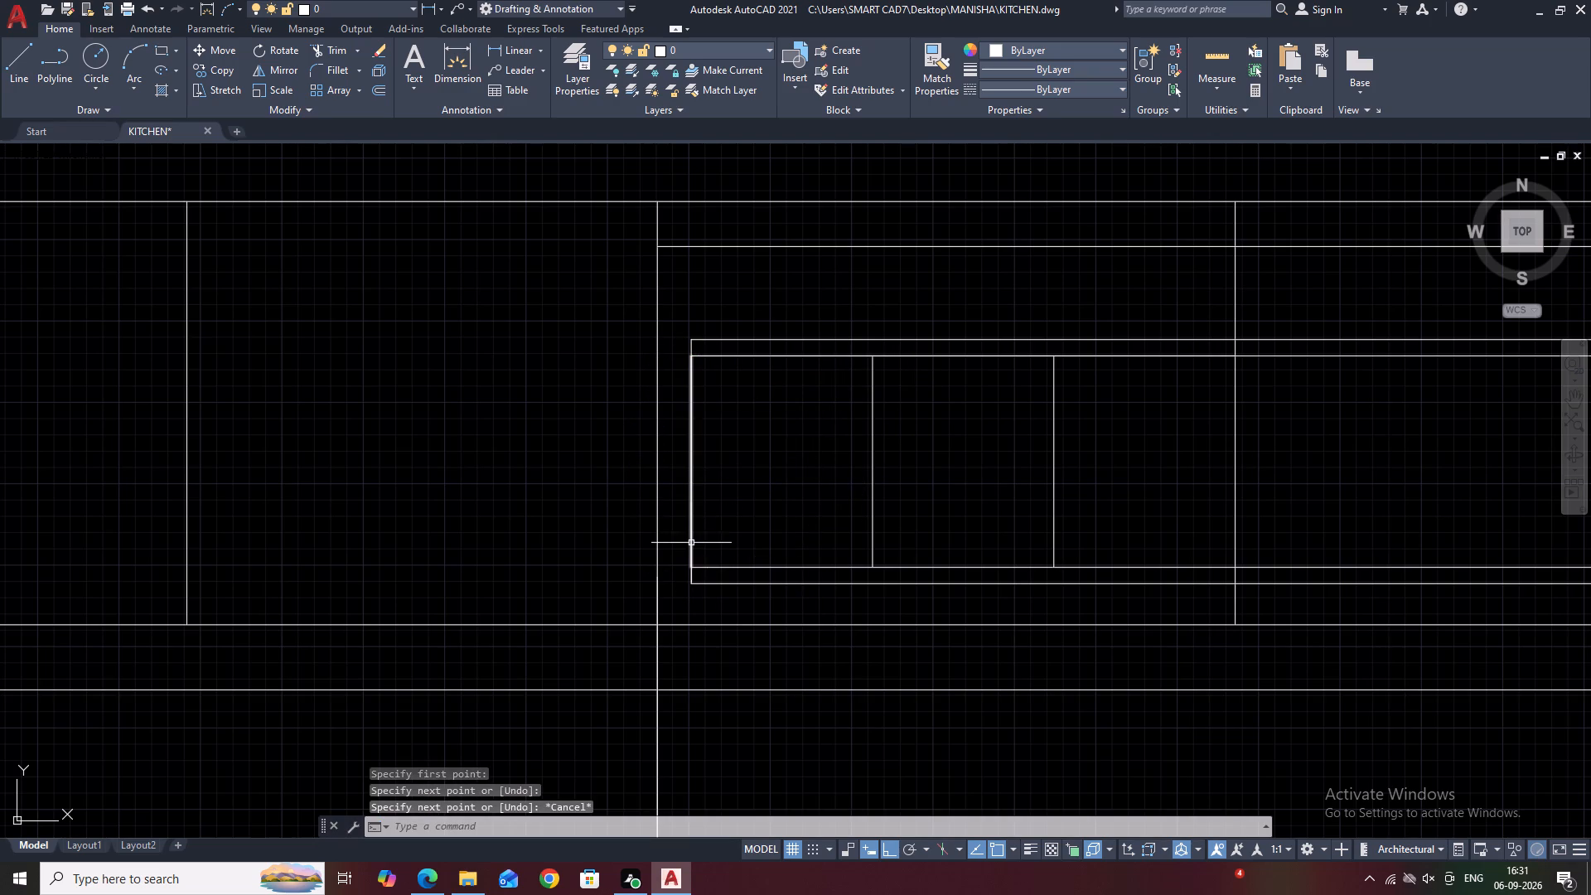
Offset the left-edge line and both vertical dividers 0.25" to the right.
click(692, 537)
text(O 0.)
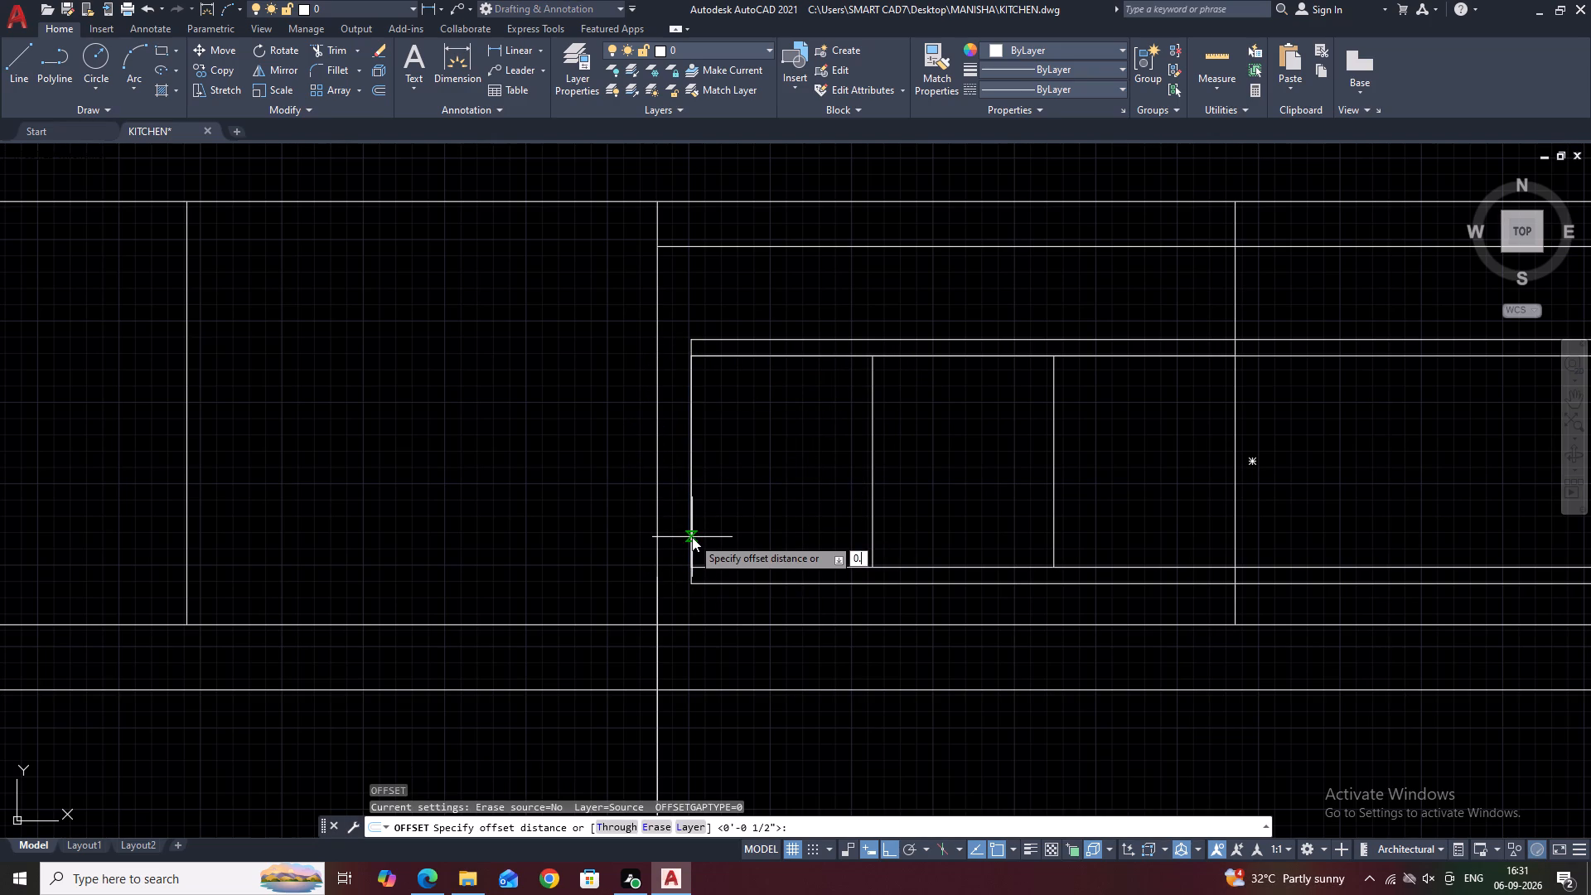
key(2)
text(5)
key(space)
click(735, 529)
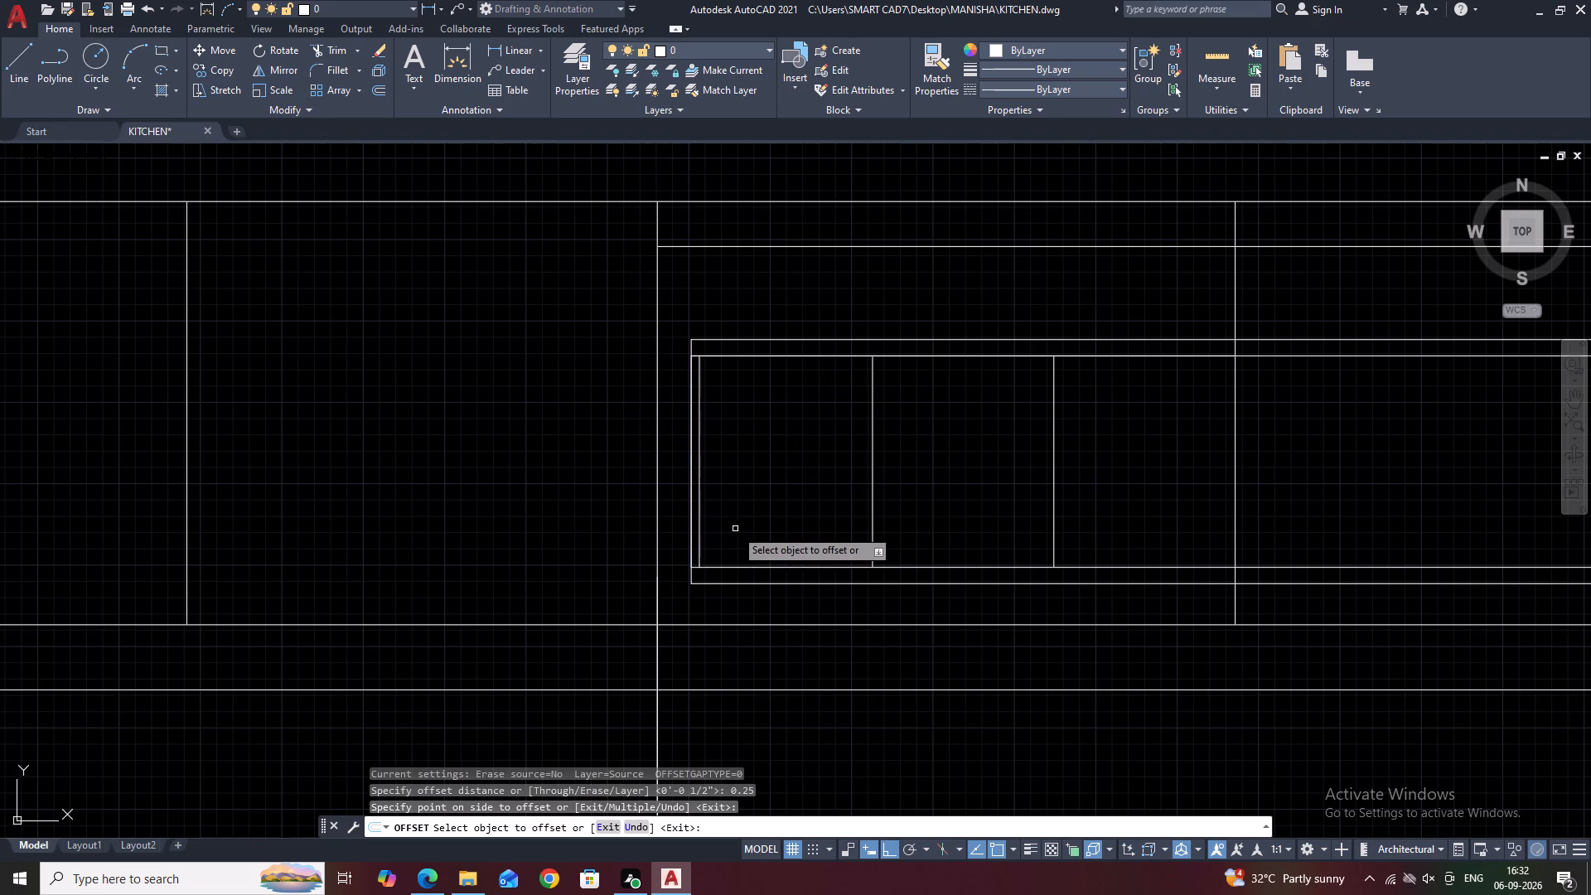
click(872, 458)
click(935, 462)
click(1054, 438)
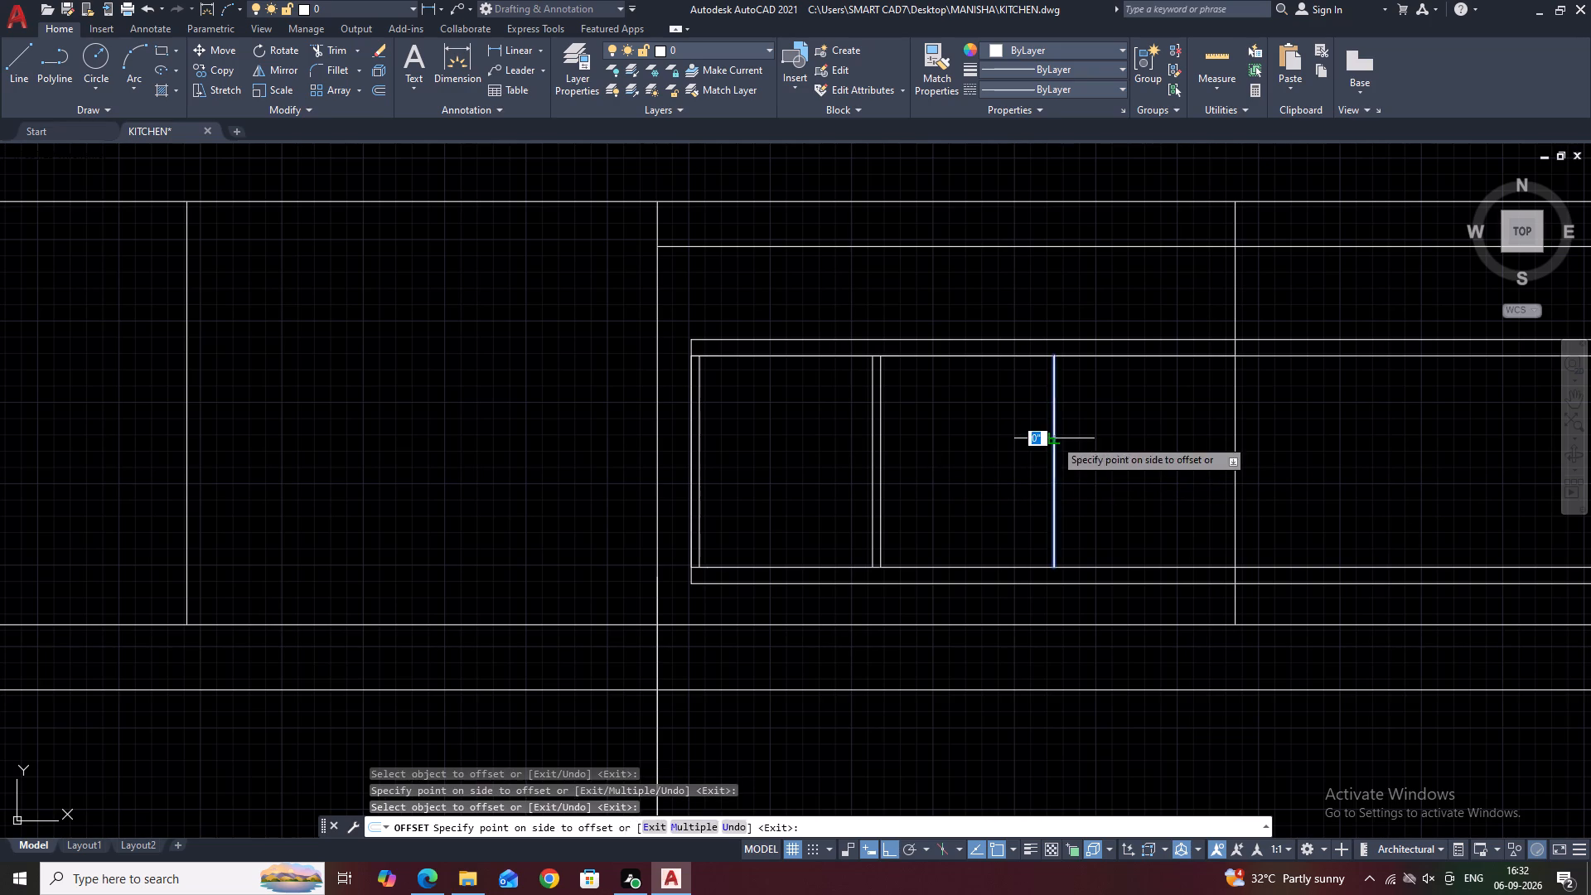
click(1120, 450)
key(Escape)
Delete the extra line overlapping the rectangle's left edge.
scroll(948, 430, down, 2)
middle_drag(1050, 424, 989, 423)
scroll(912, 466, up, 2)
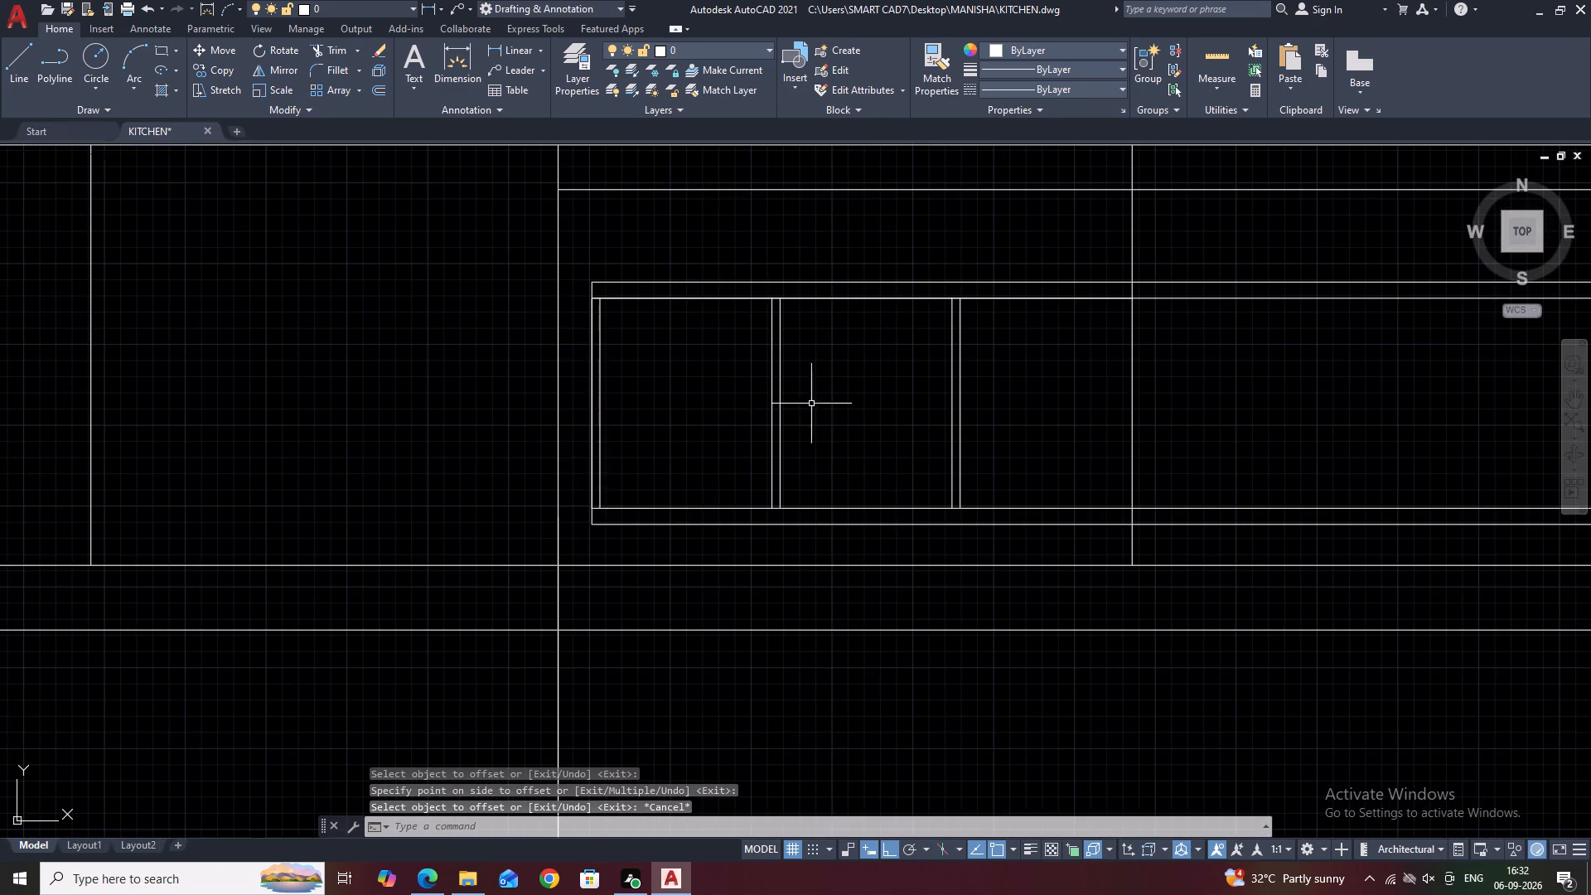
click(591, 389)
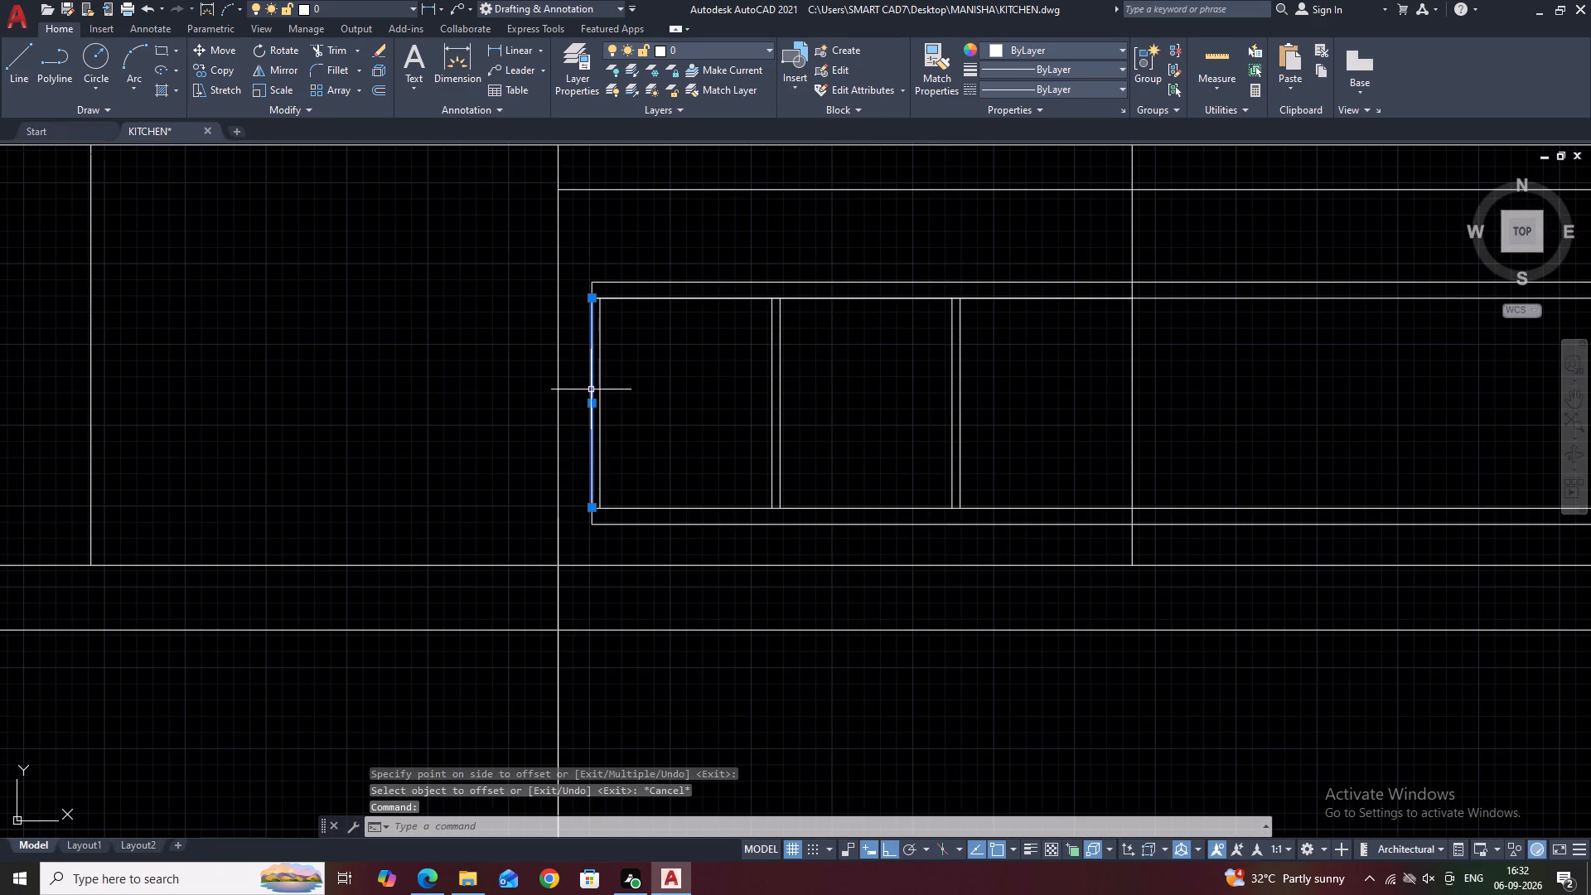
key(Delete)
Draw a small circle in the lower left part of the frame's first compartment.
middle_drag(644, 452, 777, 443)
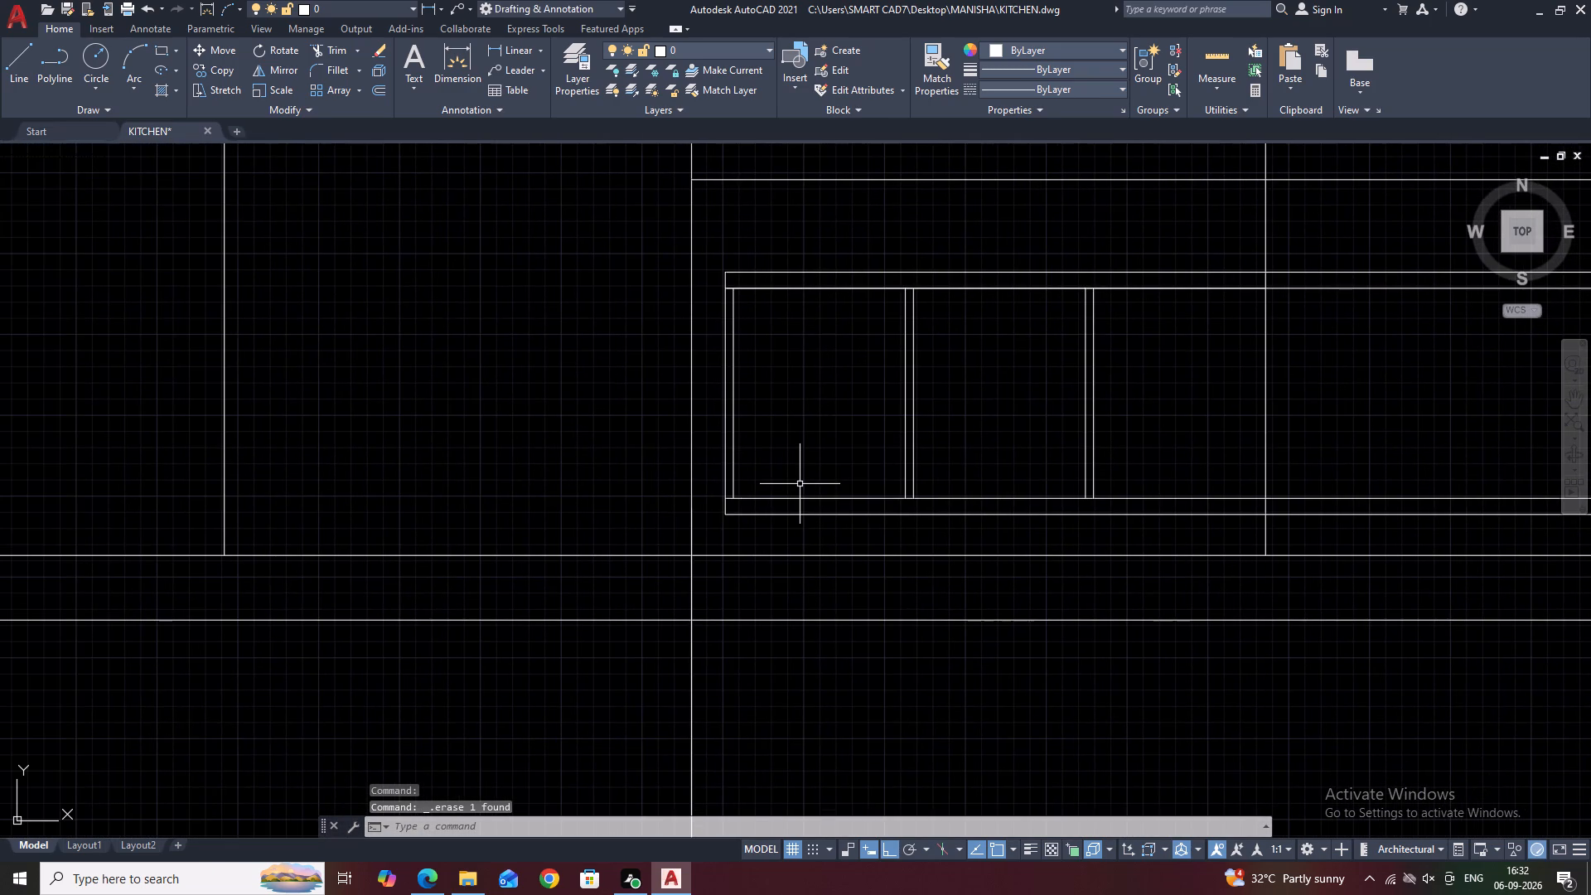
key(c)
key(space)
click(783, 435)
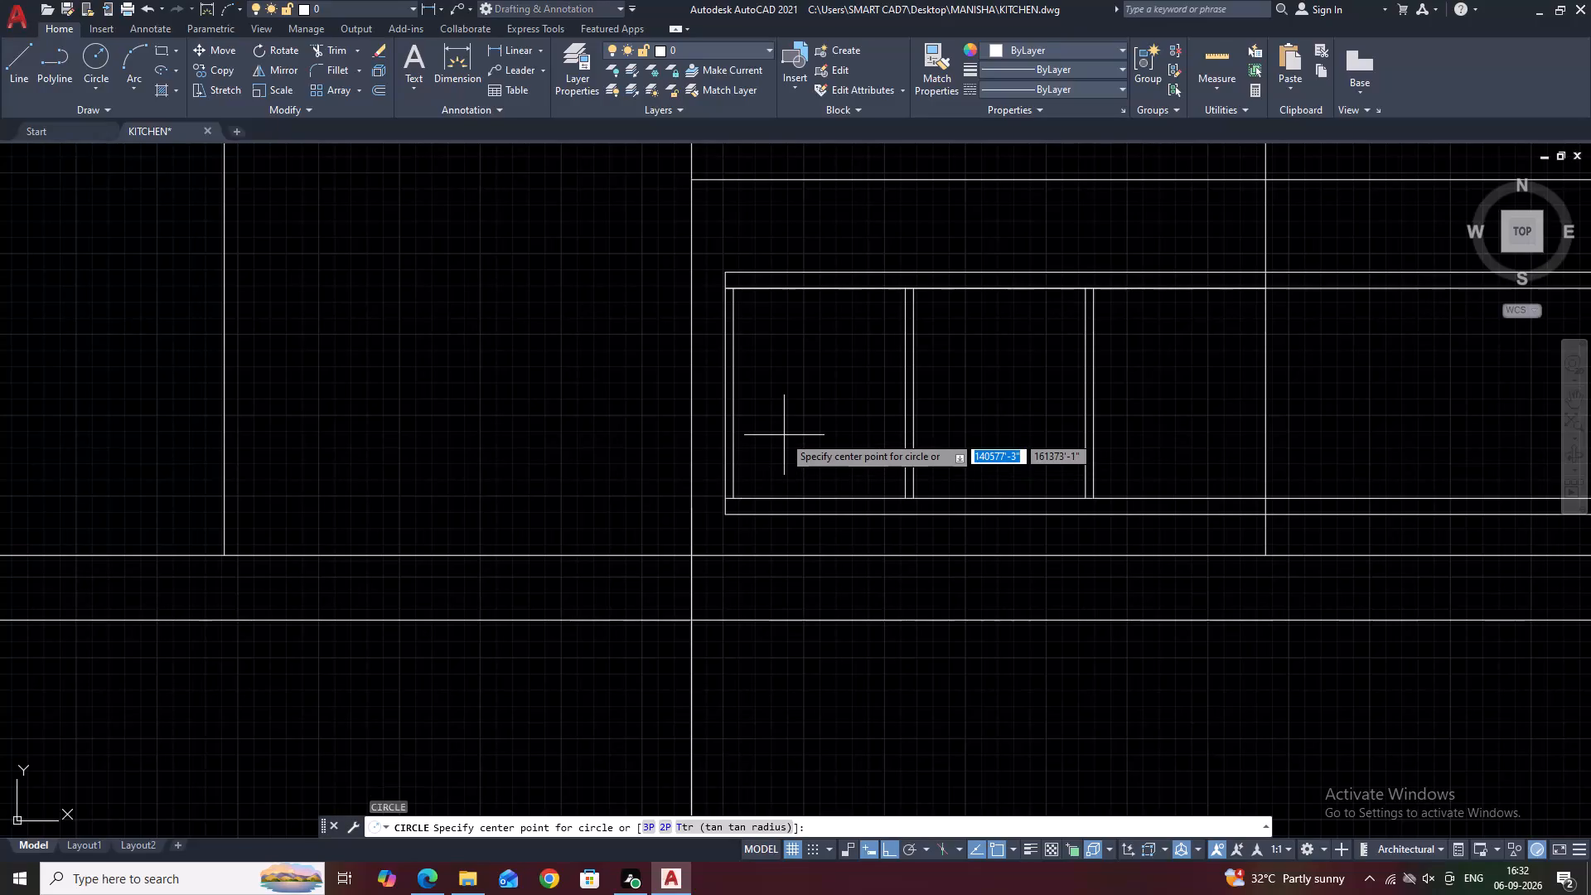
click(826, 456)
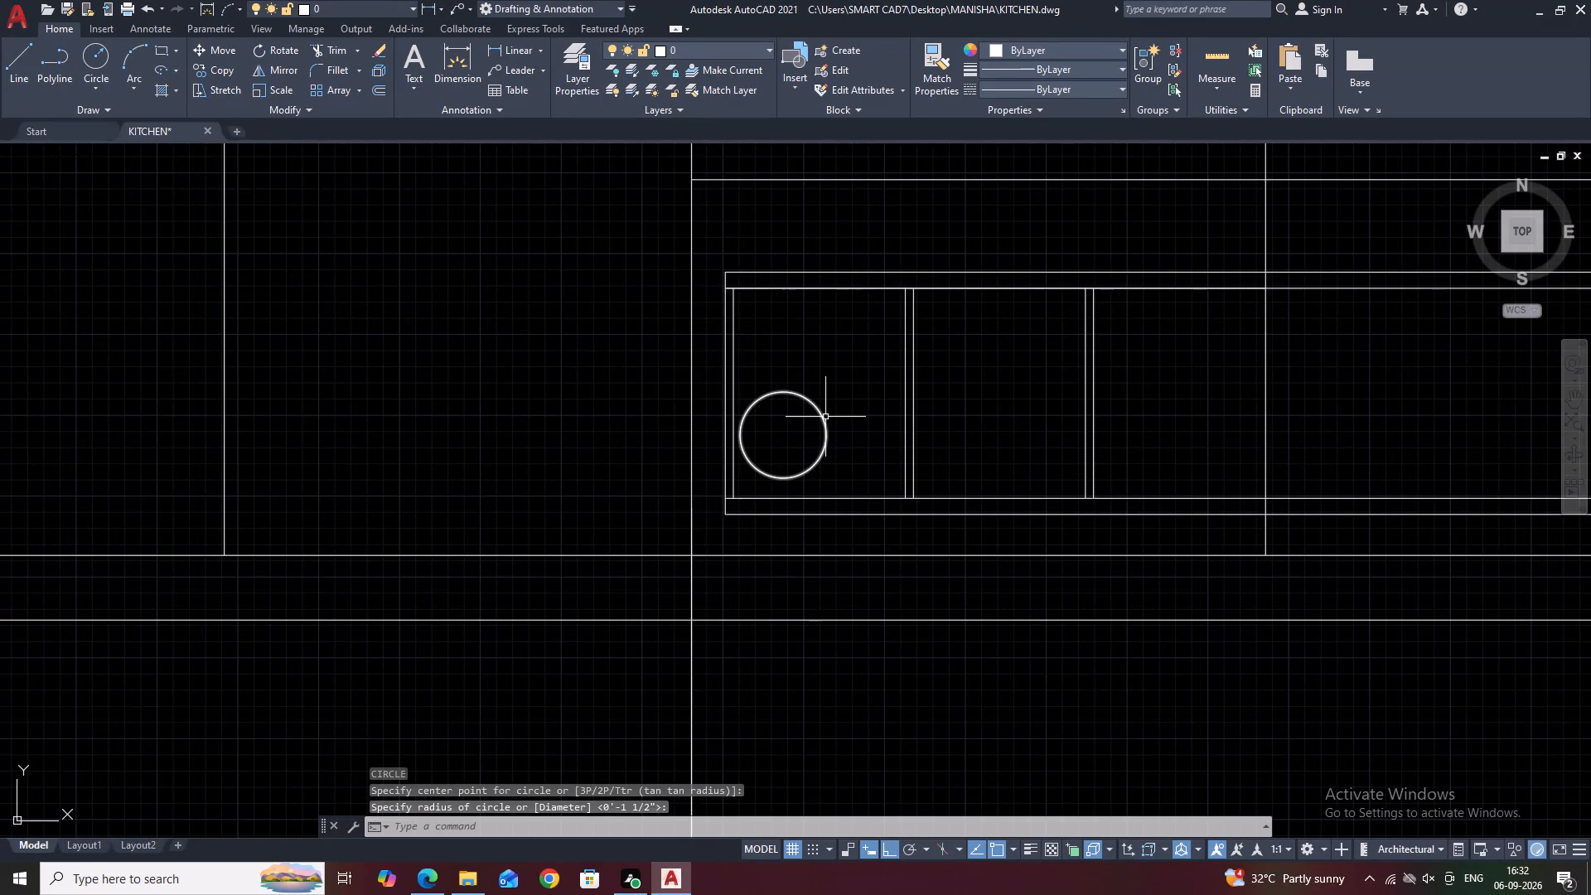
Copy the circle a short distance to the right so the two circles overlap.
click(825, 416)
text(CO)
key(space)
scroll(804, 428, up, 1)
click(804, 424)
click(817, 427)
middle_drag(805, 347, 813, 371)
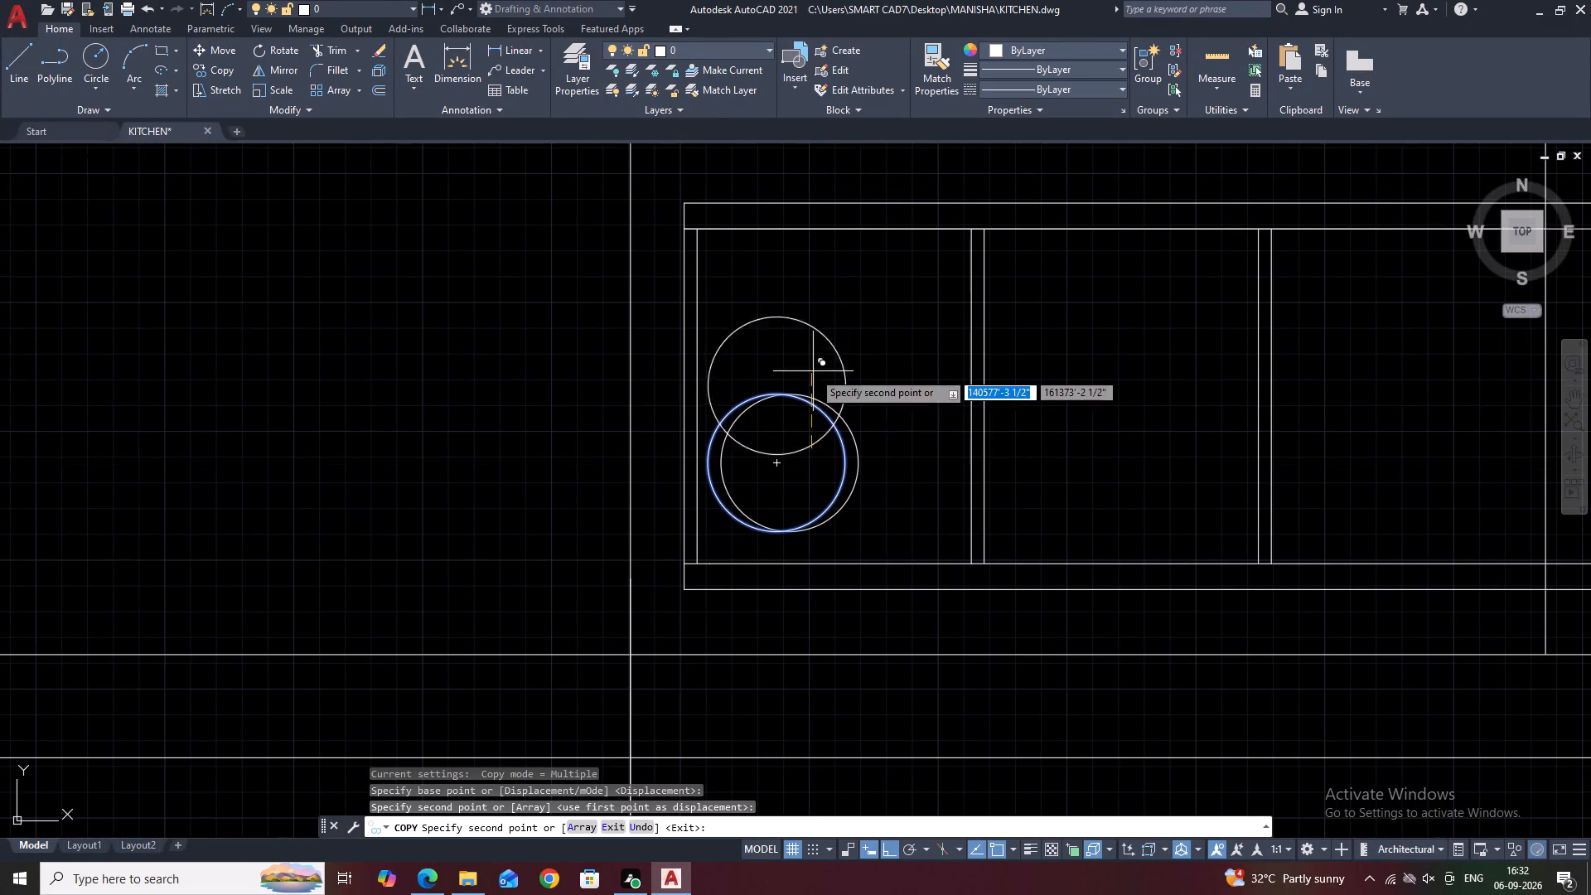
key(Escape)
key(Escape)
Draw a vertical line about 2 1/2" long upward from the left circle's upper left edge.
middle_drag(807, 356, 847, 385)
middle_drag(810, 433, 814, 466)
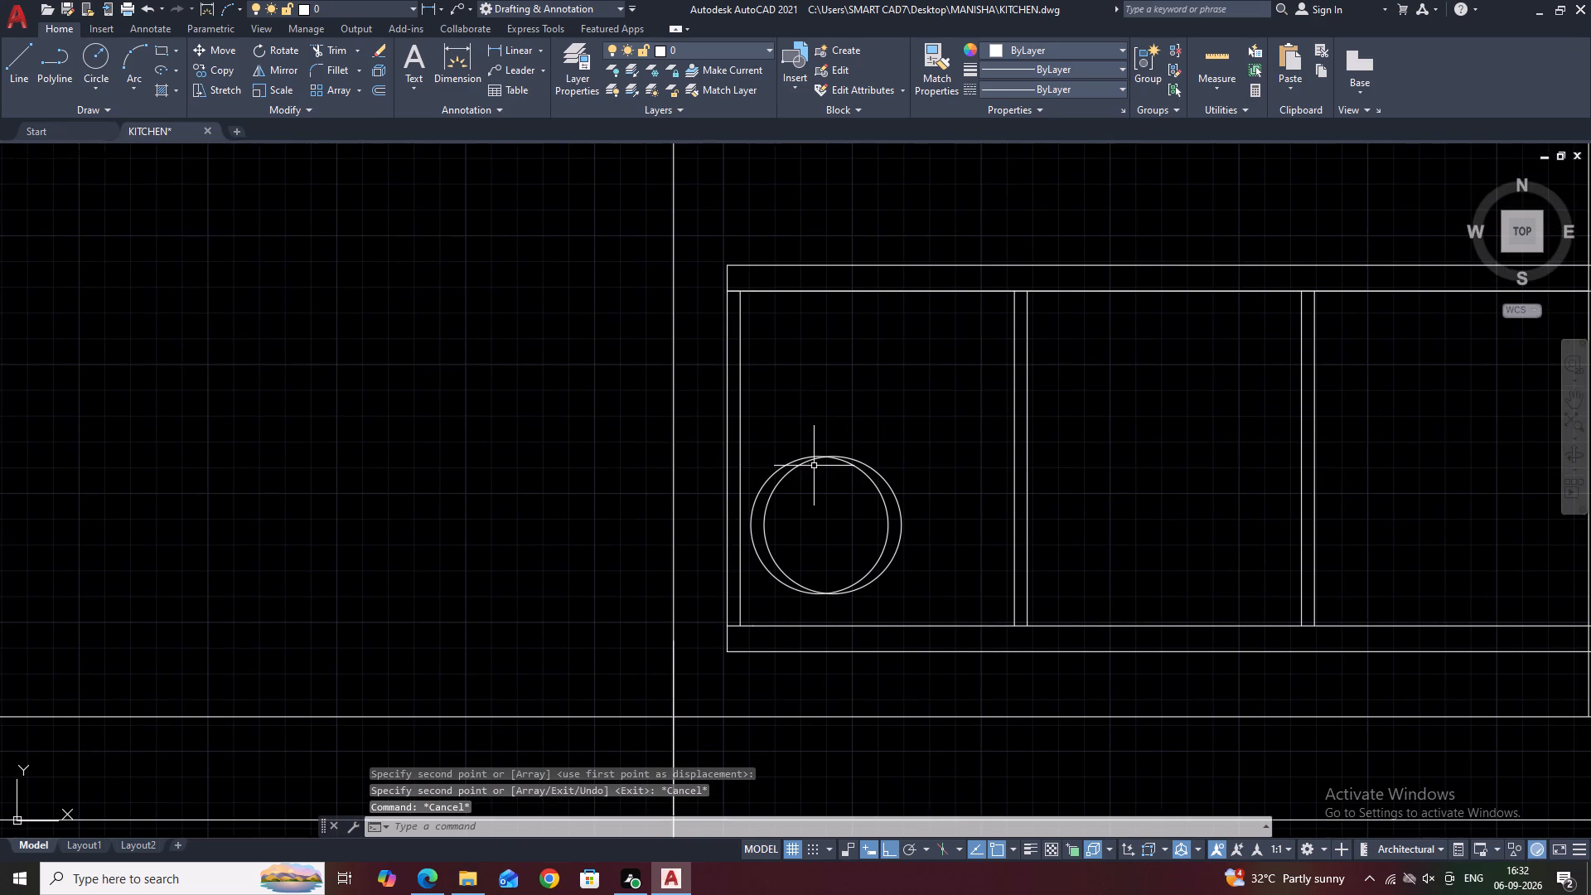
text(L)
key(space)
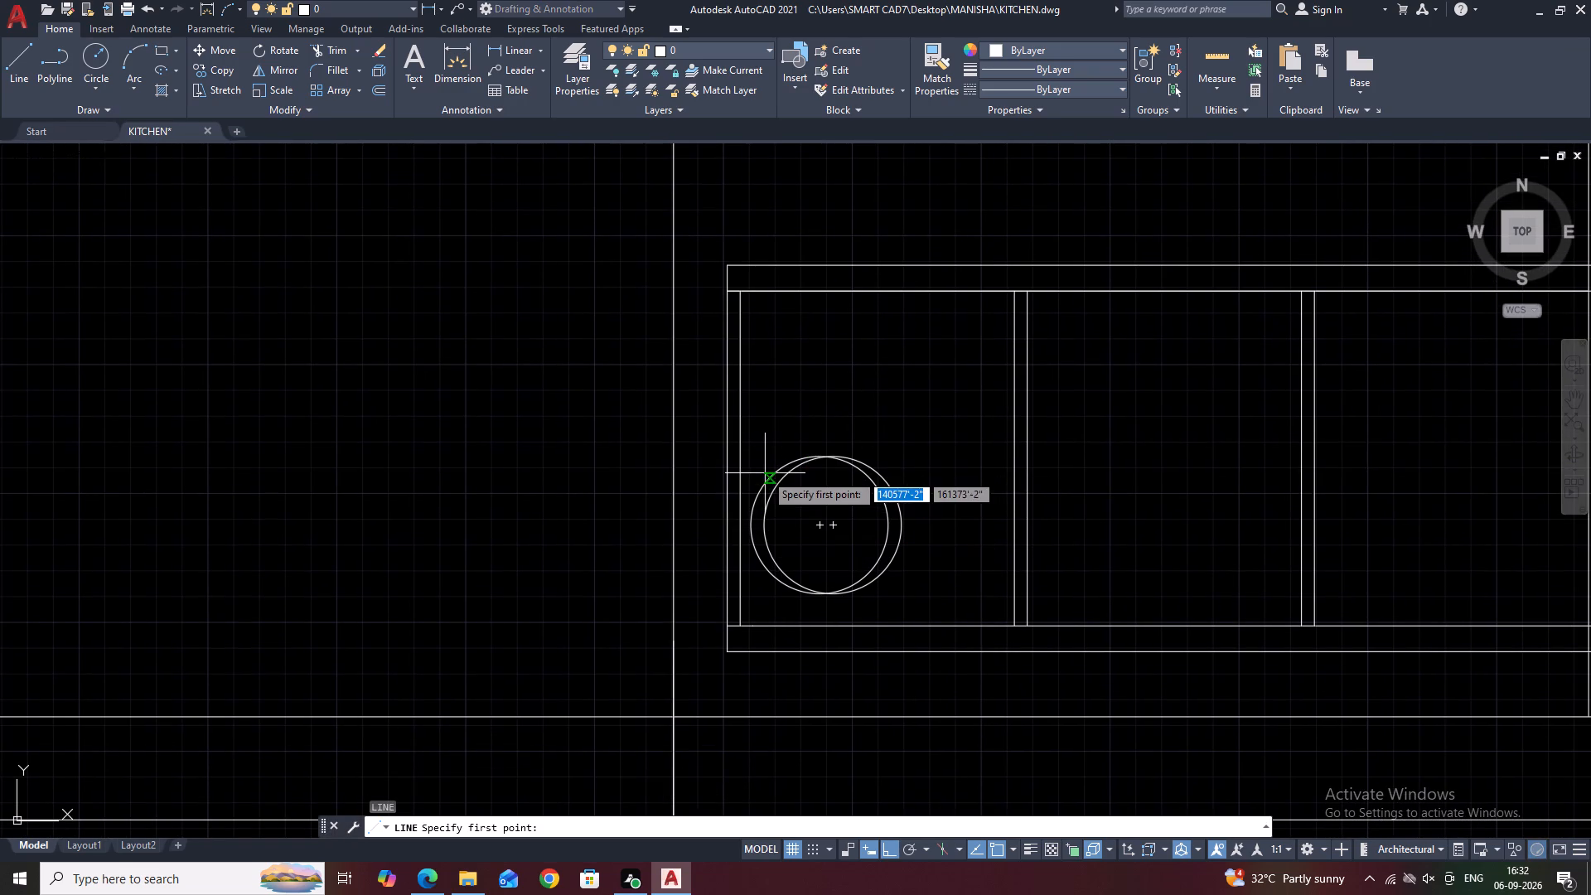
click(765, 473)
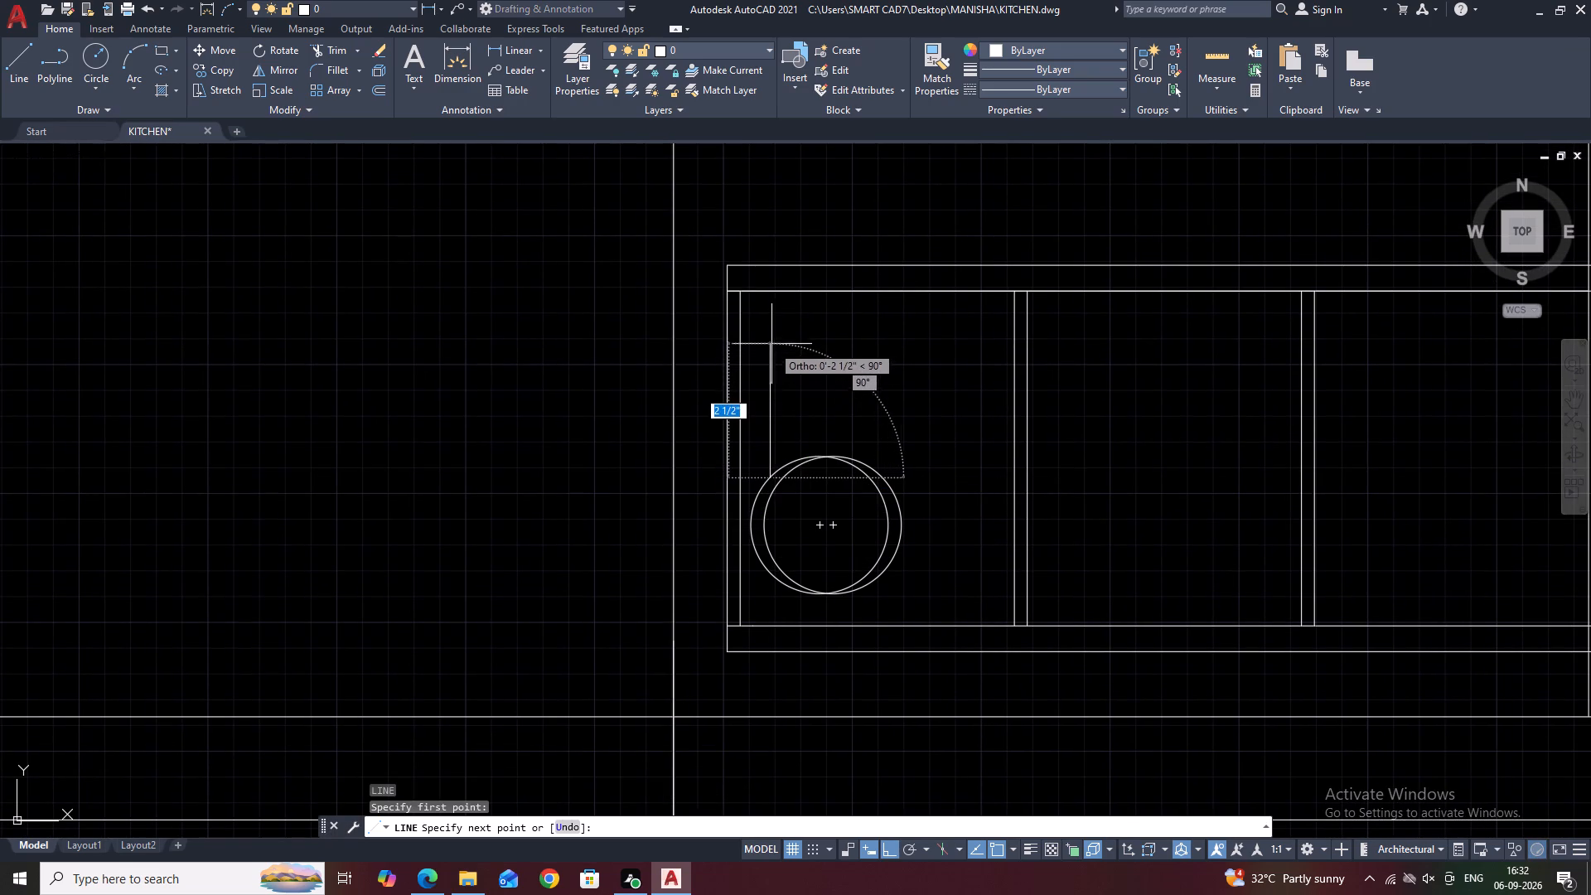
click(771, 341)
key(space)
Copy the vertical line slightly to the right, with its lower end on the circle's upper edge.
click(768, 388)
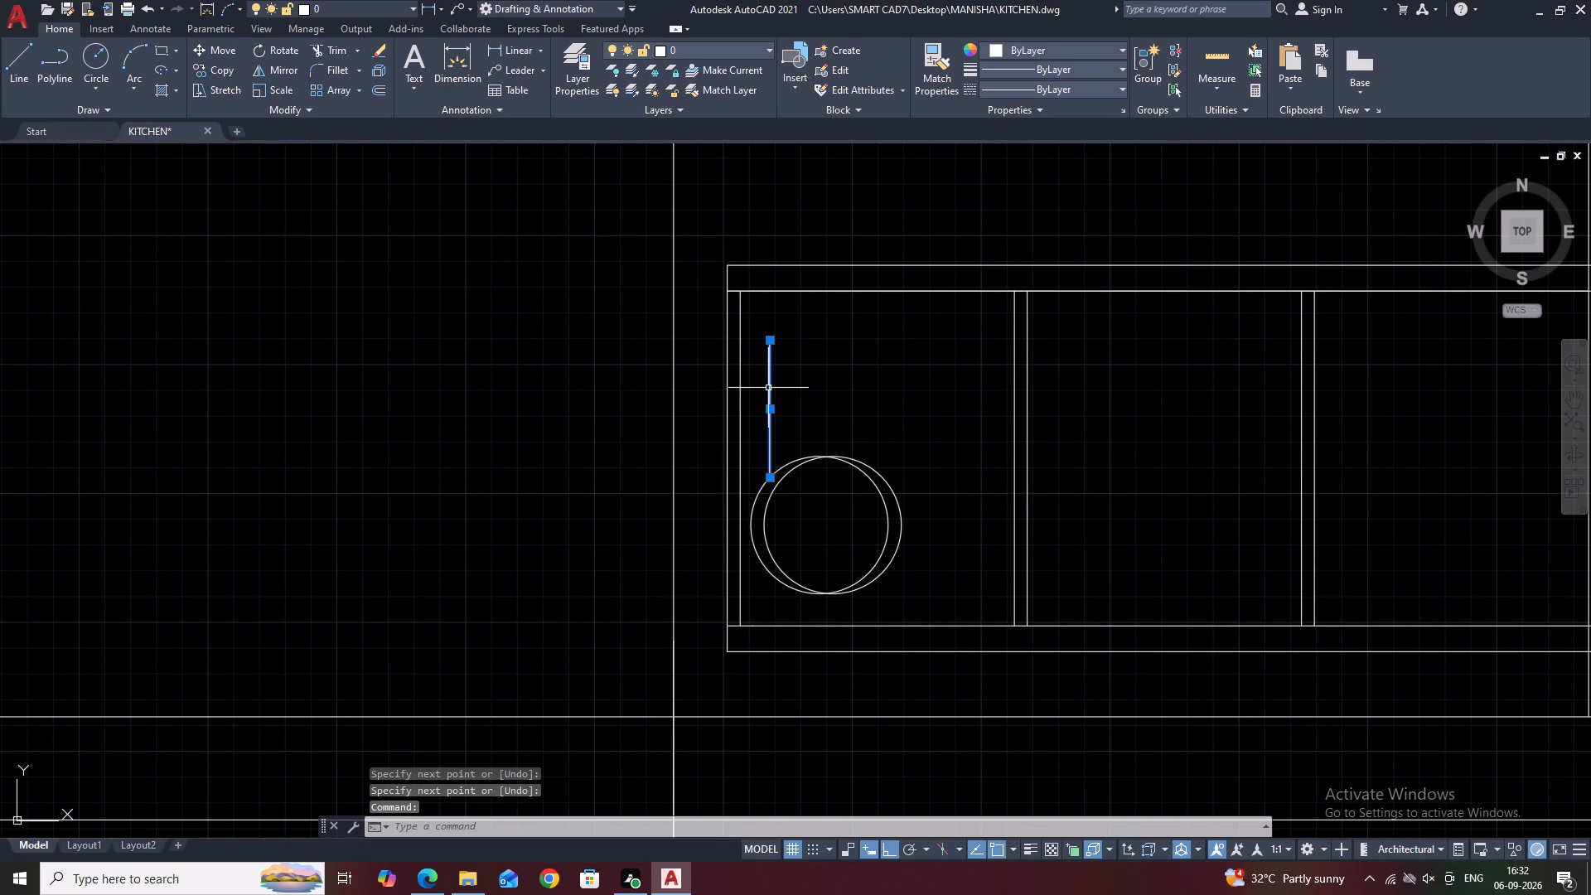
text(CO)
key(space)
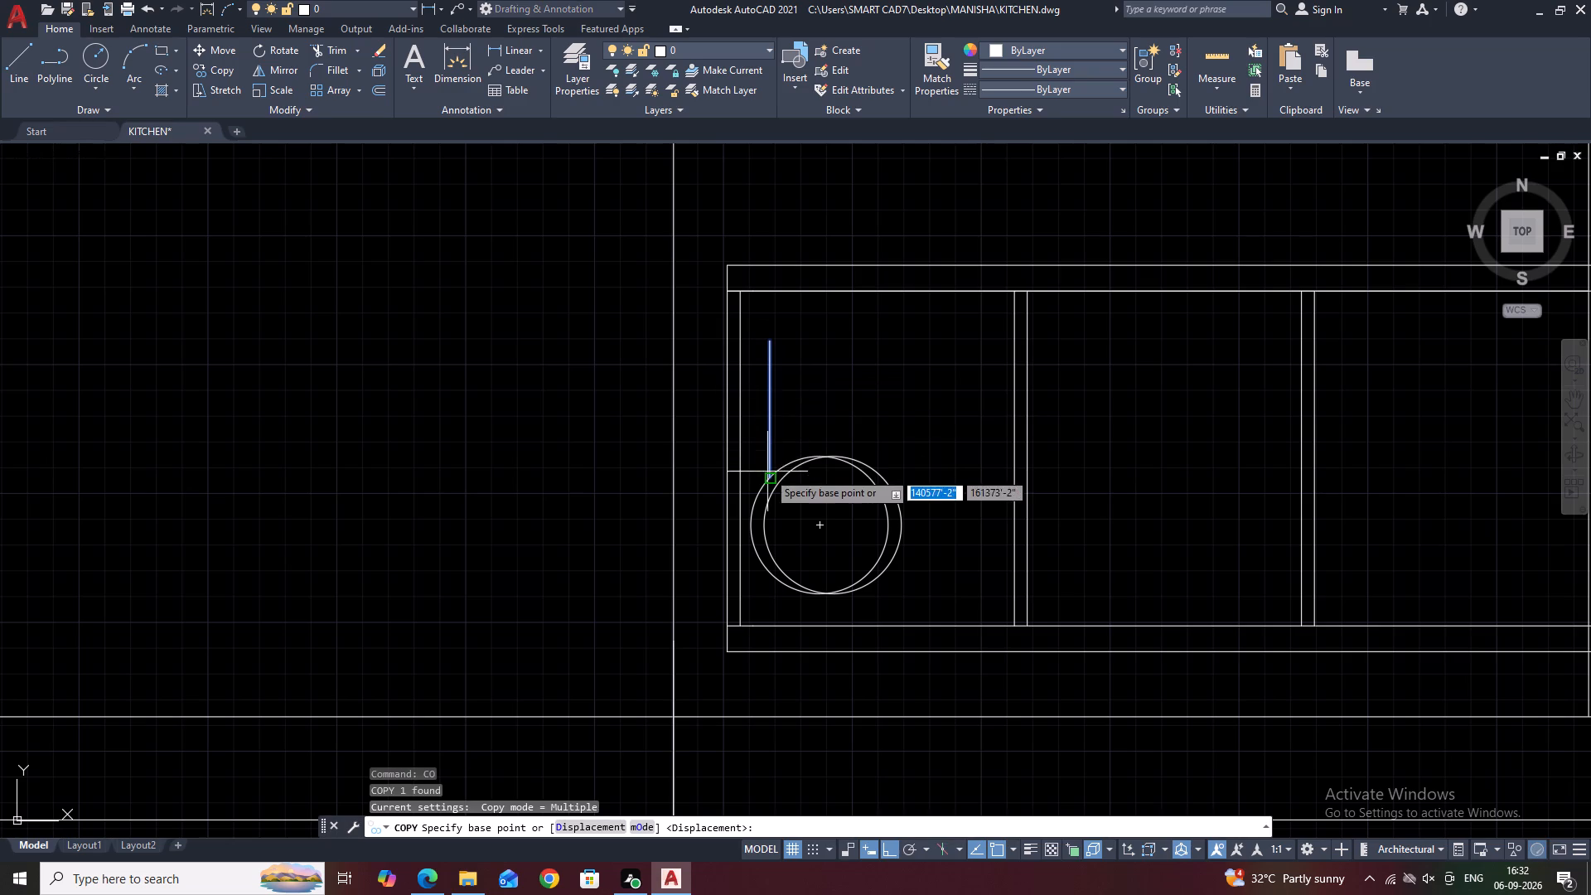
click(766, 478)
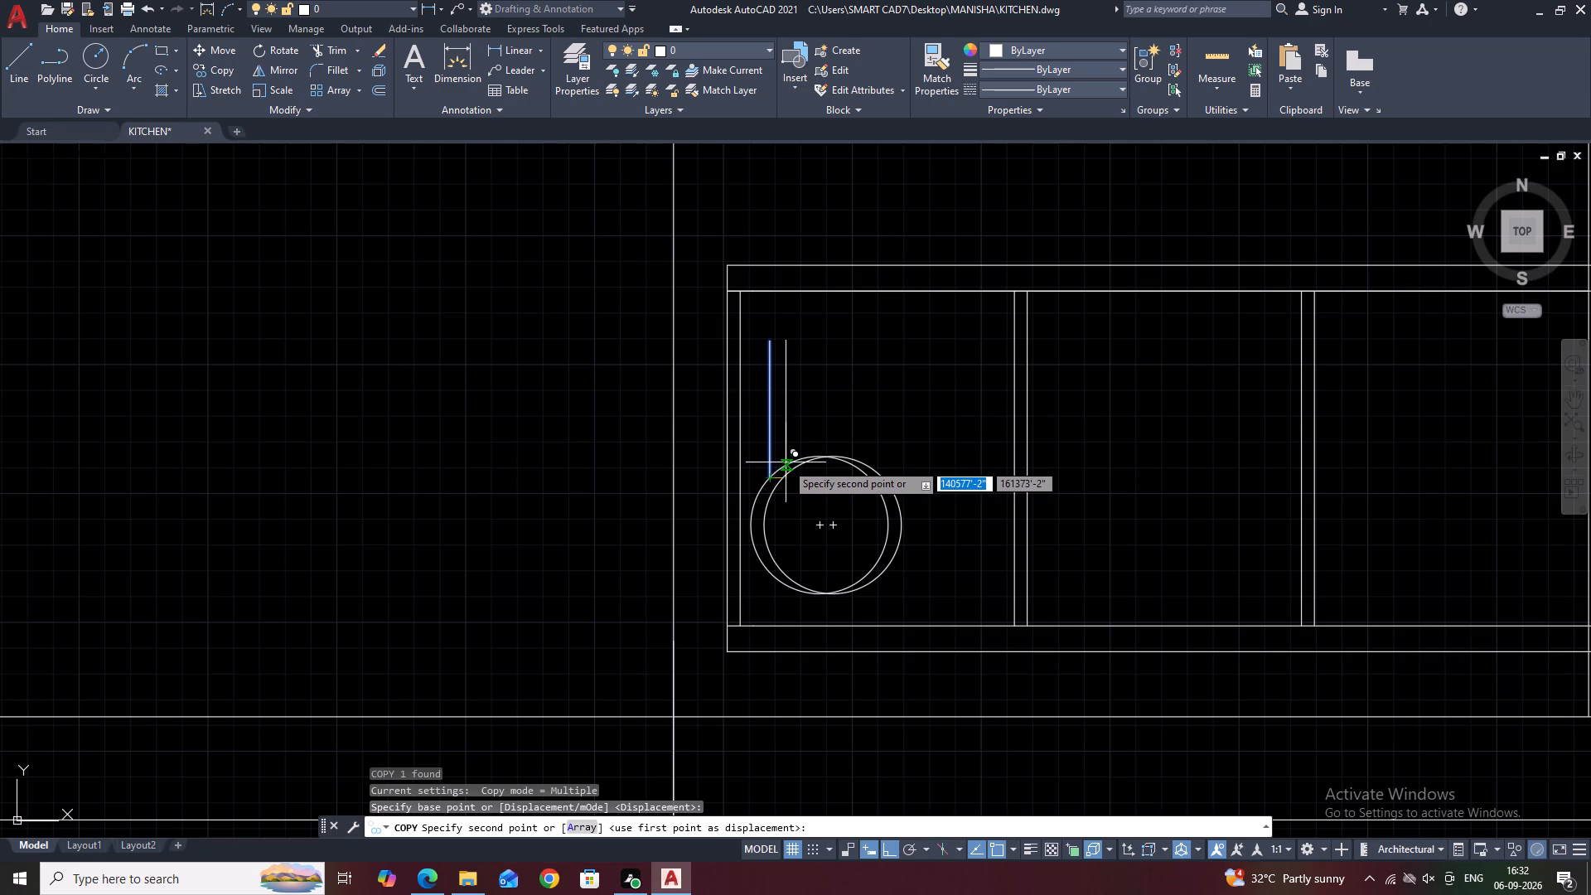
click(786, 462)
key(Escape)
Draw an arc over the tops of the two vertical lines and trim its part beyond the right line.
middle_drag(803, 420, 815, 445)
middle_drag(854, 415, 859, 427)
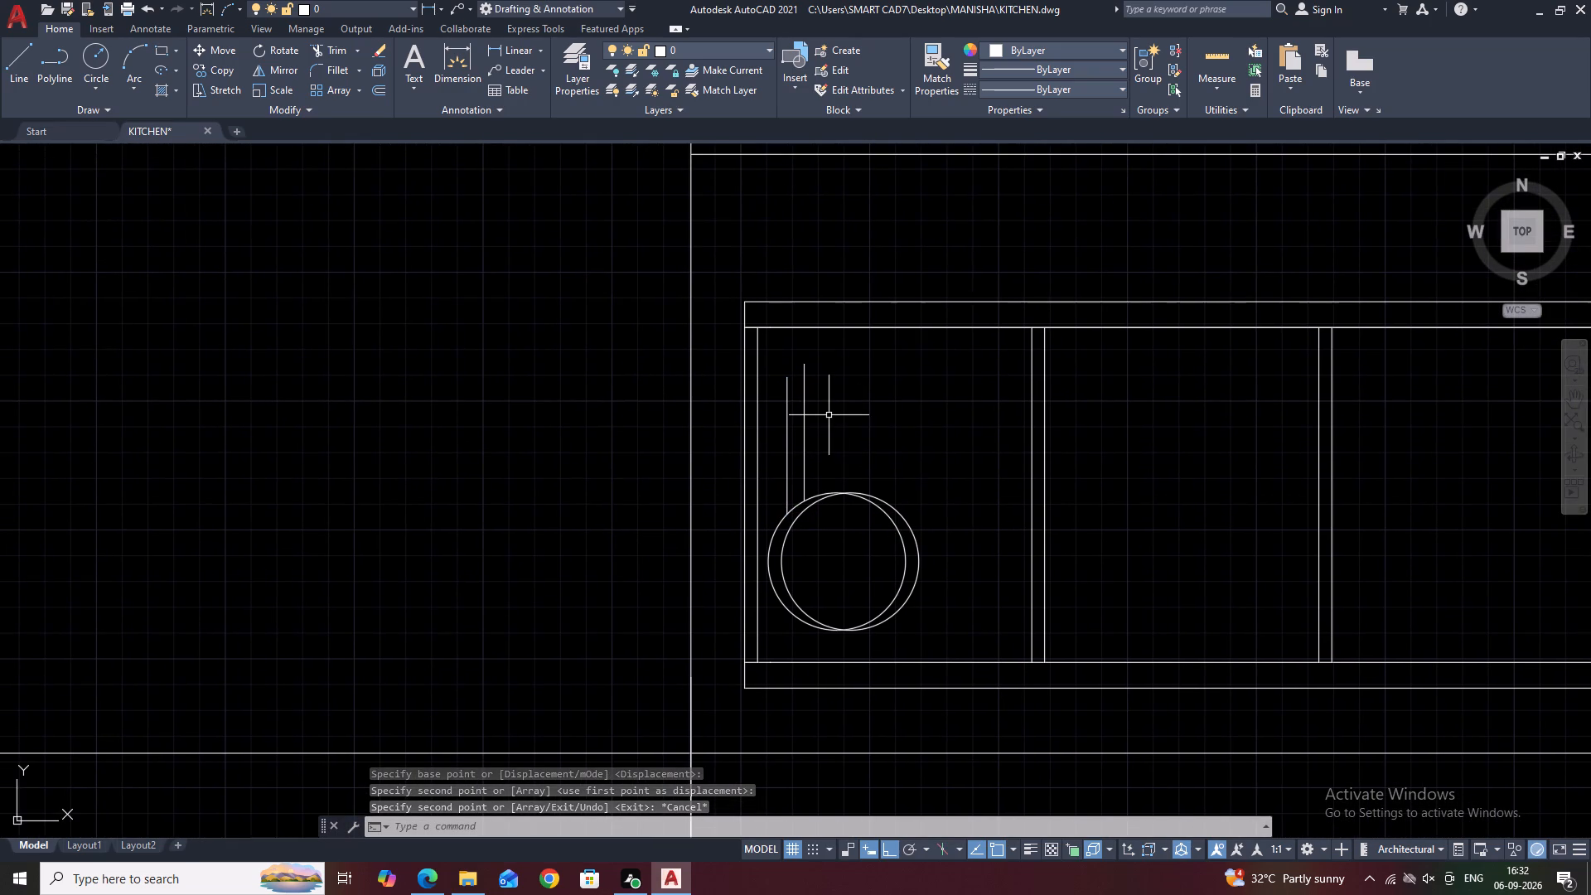
key(a)
key(space)
click(782, 382)
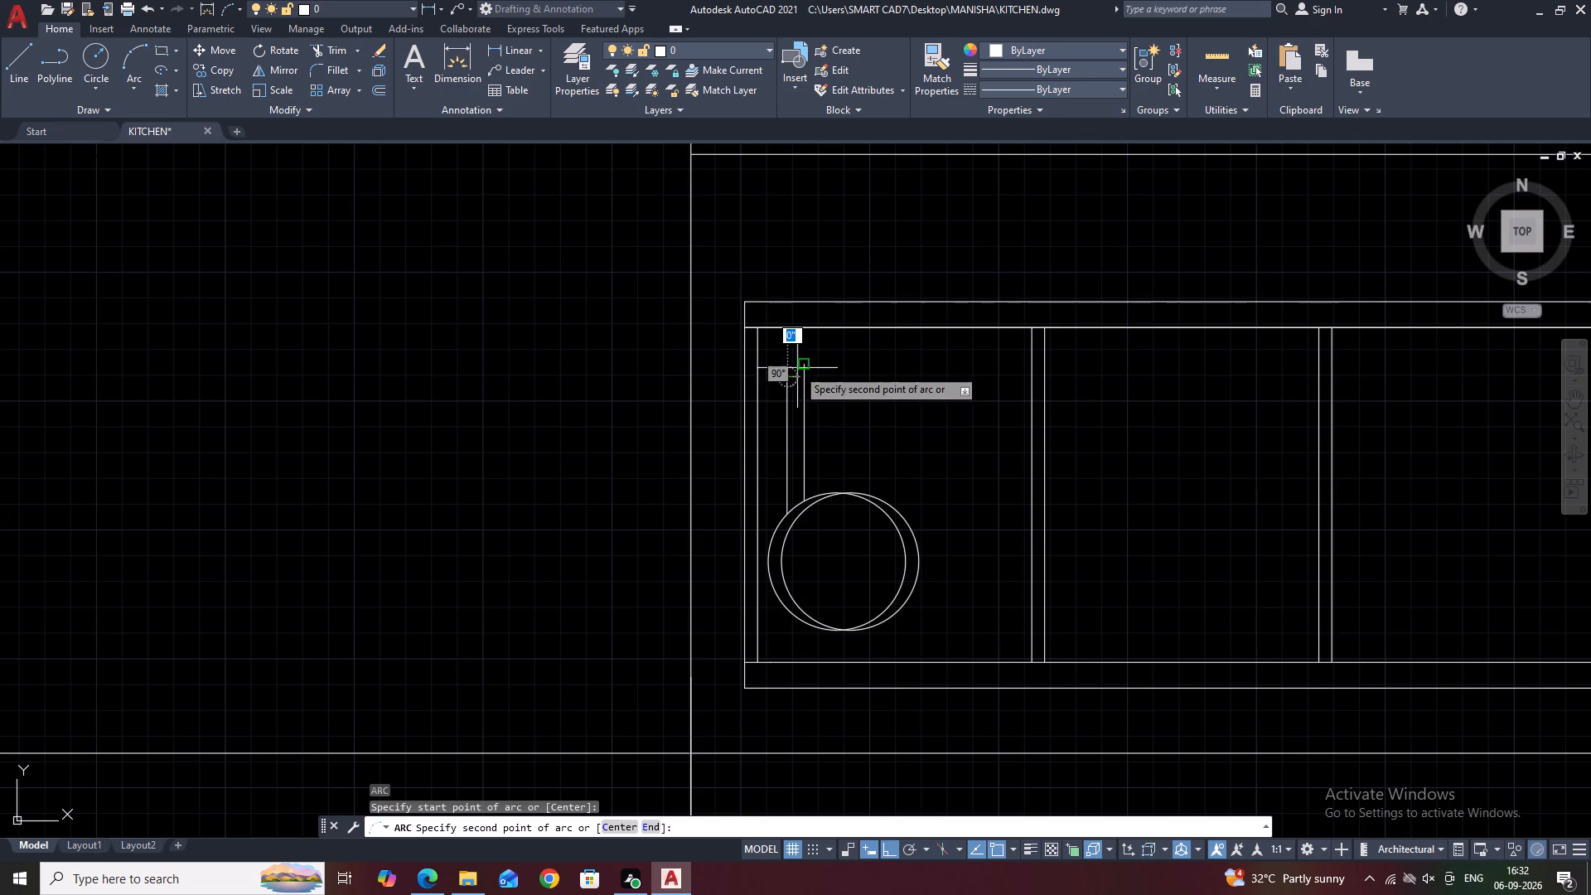
click(802, 368)
click(800, 394)
key(Escape)
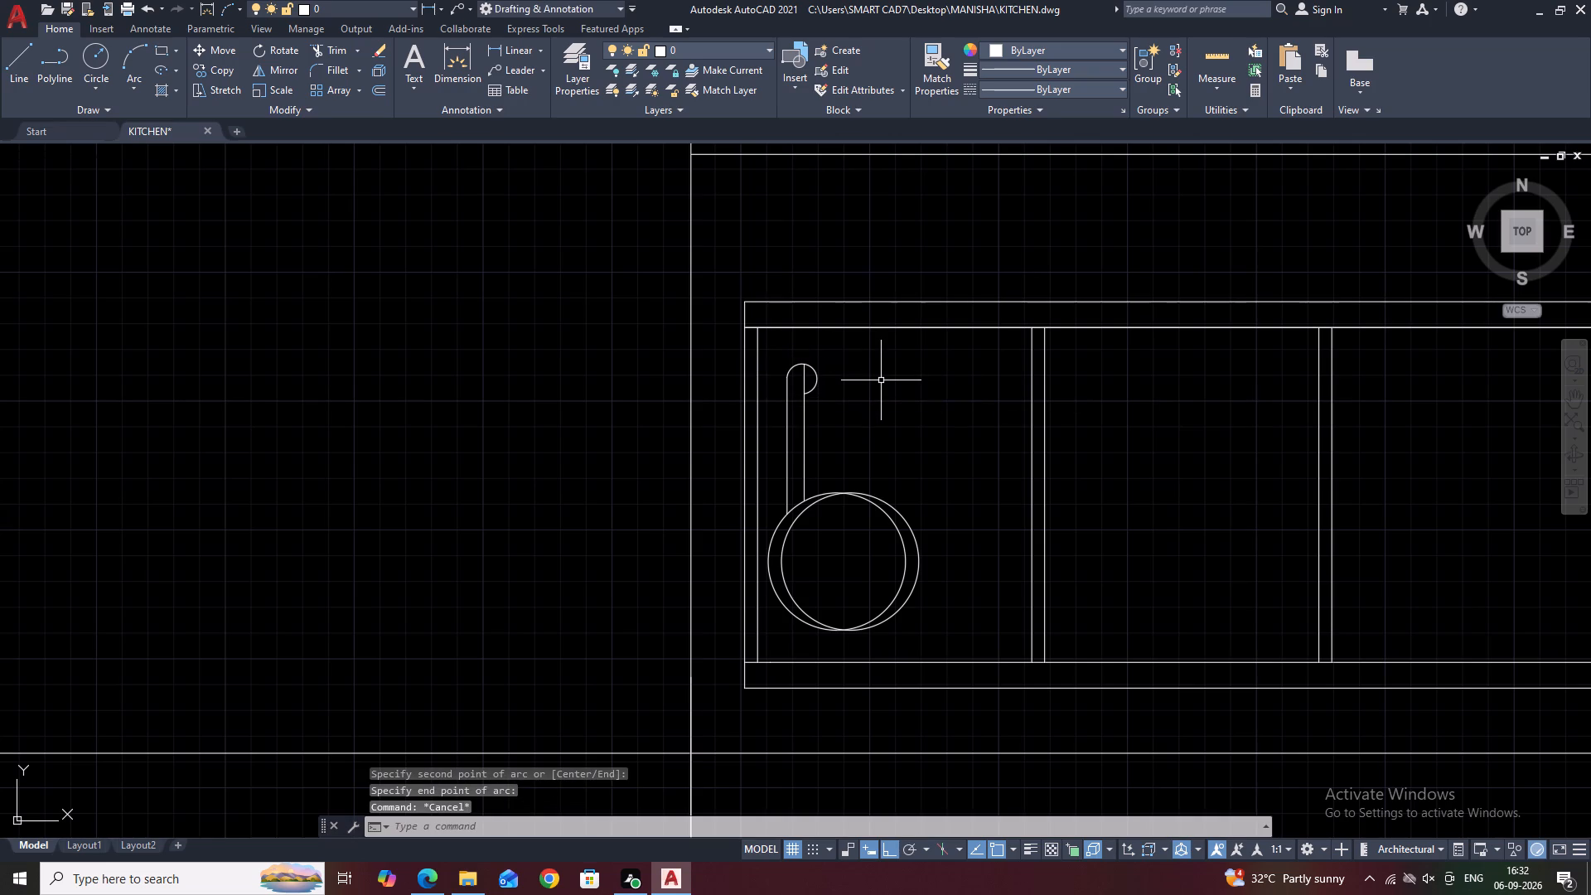
text(TR)
key(space)
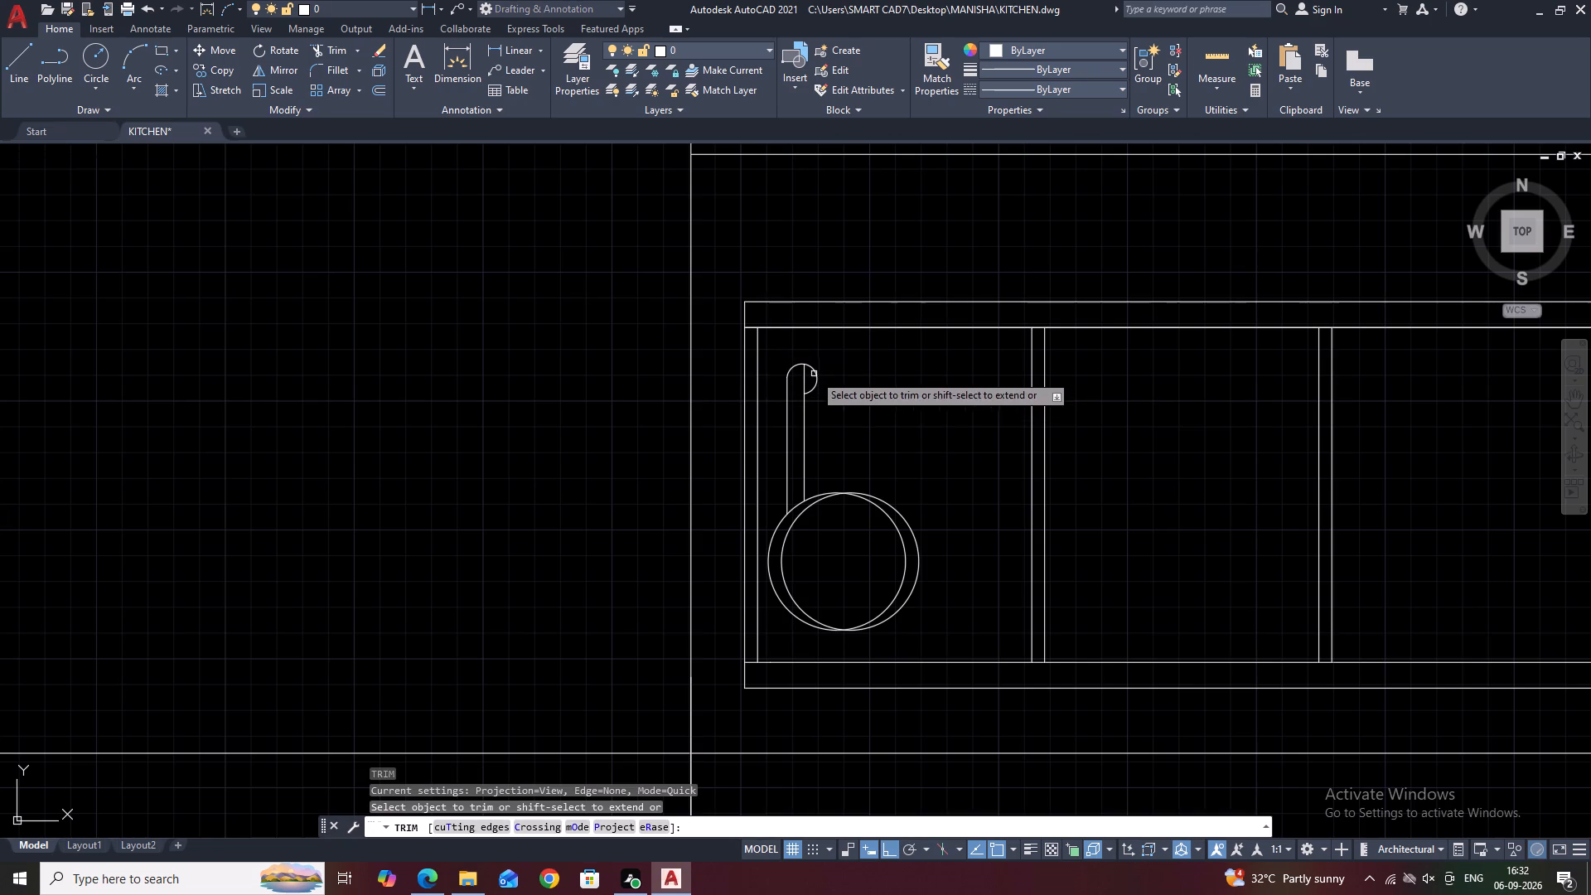
click(815, 373)
key(Escape)
Stretch the arc's right end down along the right vertical line and trim the line's stub above it.
scroll(771, 380, up, 2)
click(811, 358)
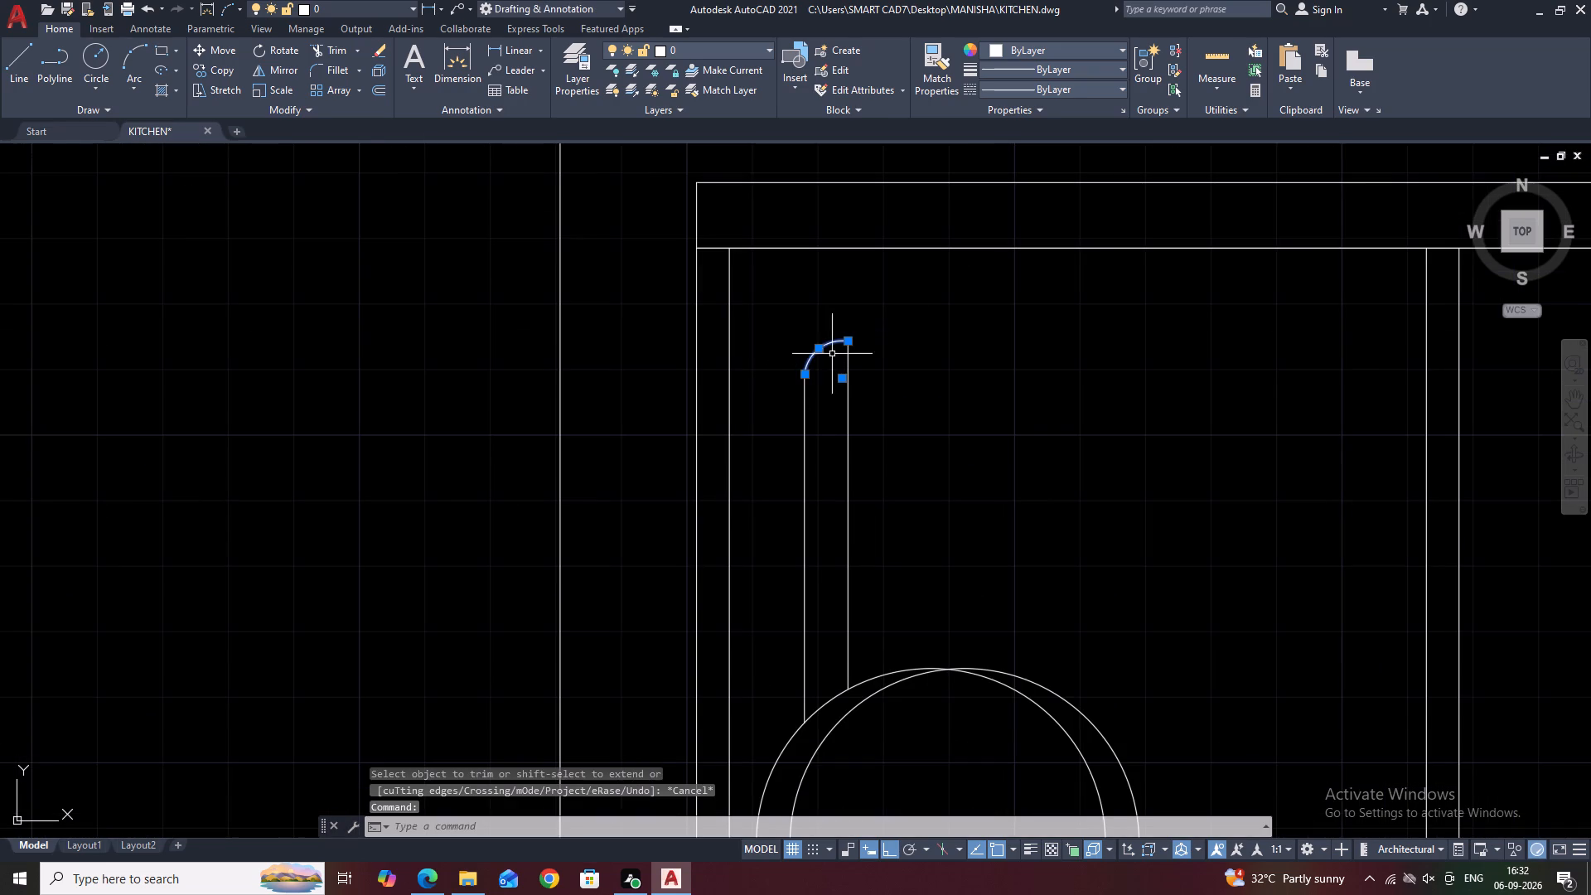
middle_drag(839, 354, 839, 398)
scroll(841, 392, up, 2)
click(858, 377)
click(856, 413)
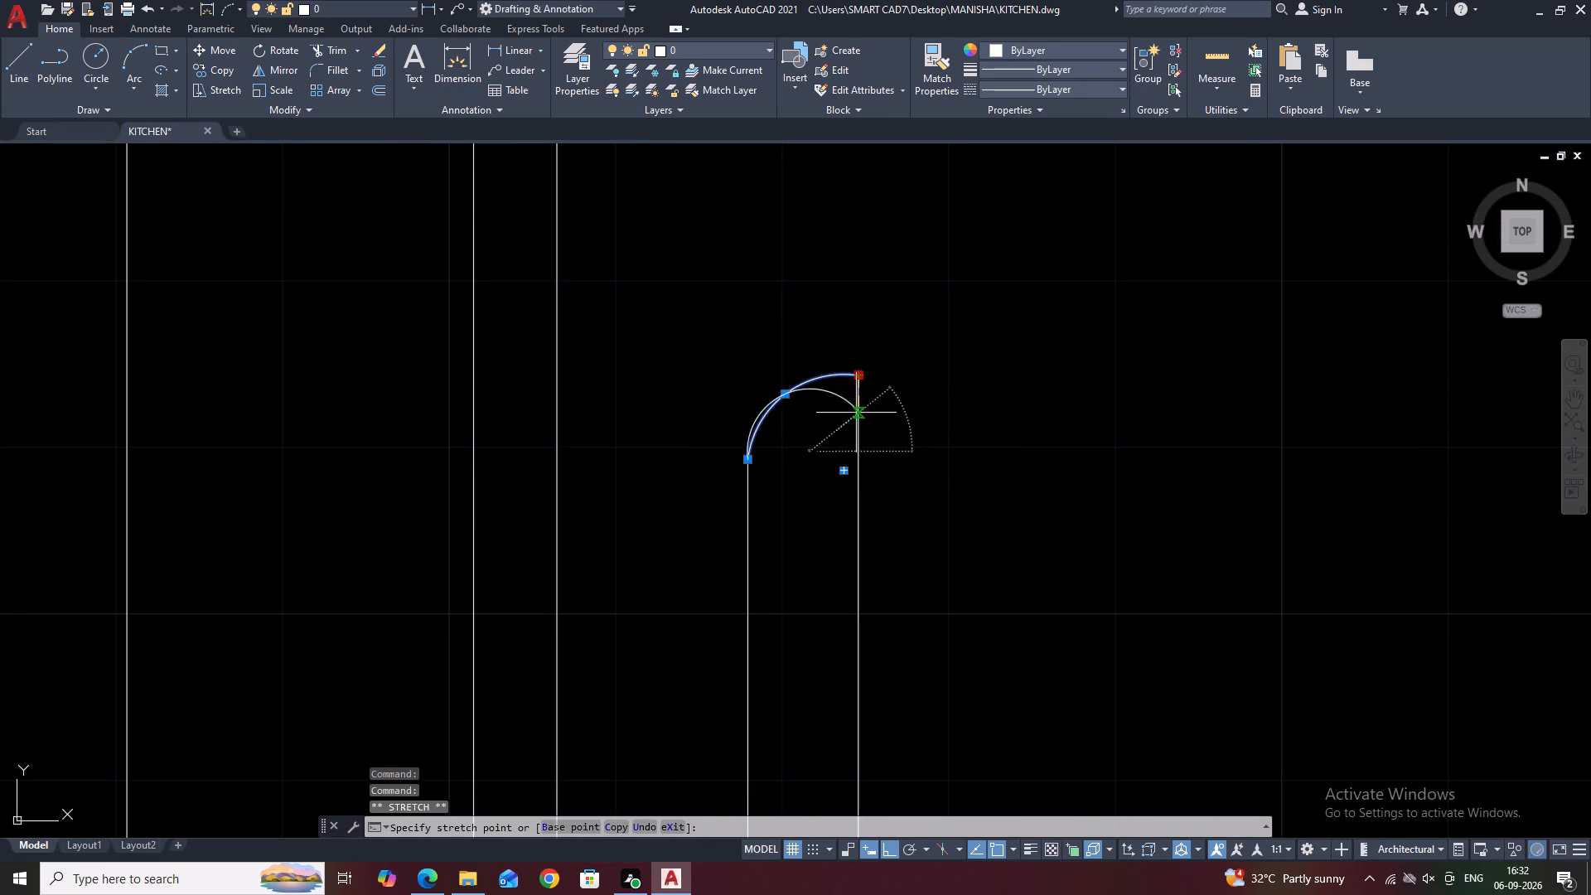
key(Escape)
text(TR)
key(space)
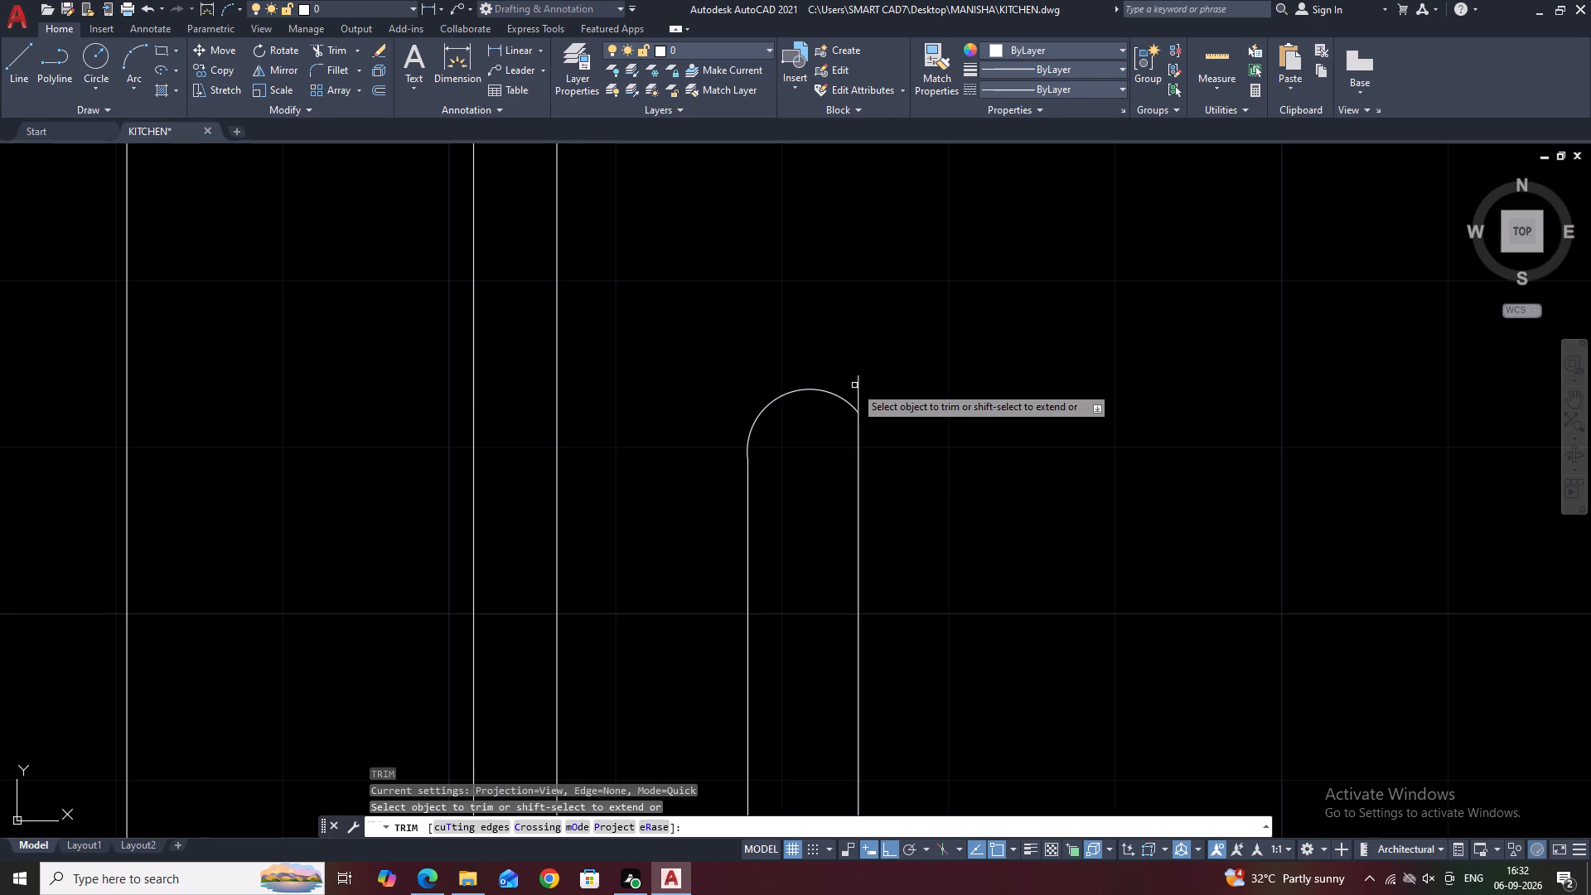
click(858, 388)
key(Escape)
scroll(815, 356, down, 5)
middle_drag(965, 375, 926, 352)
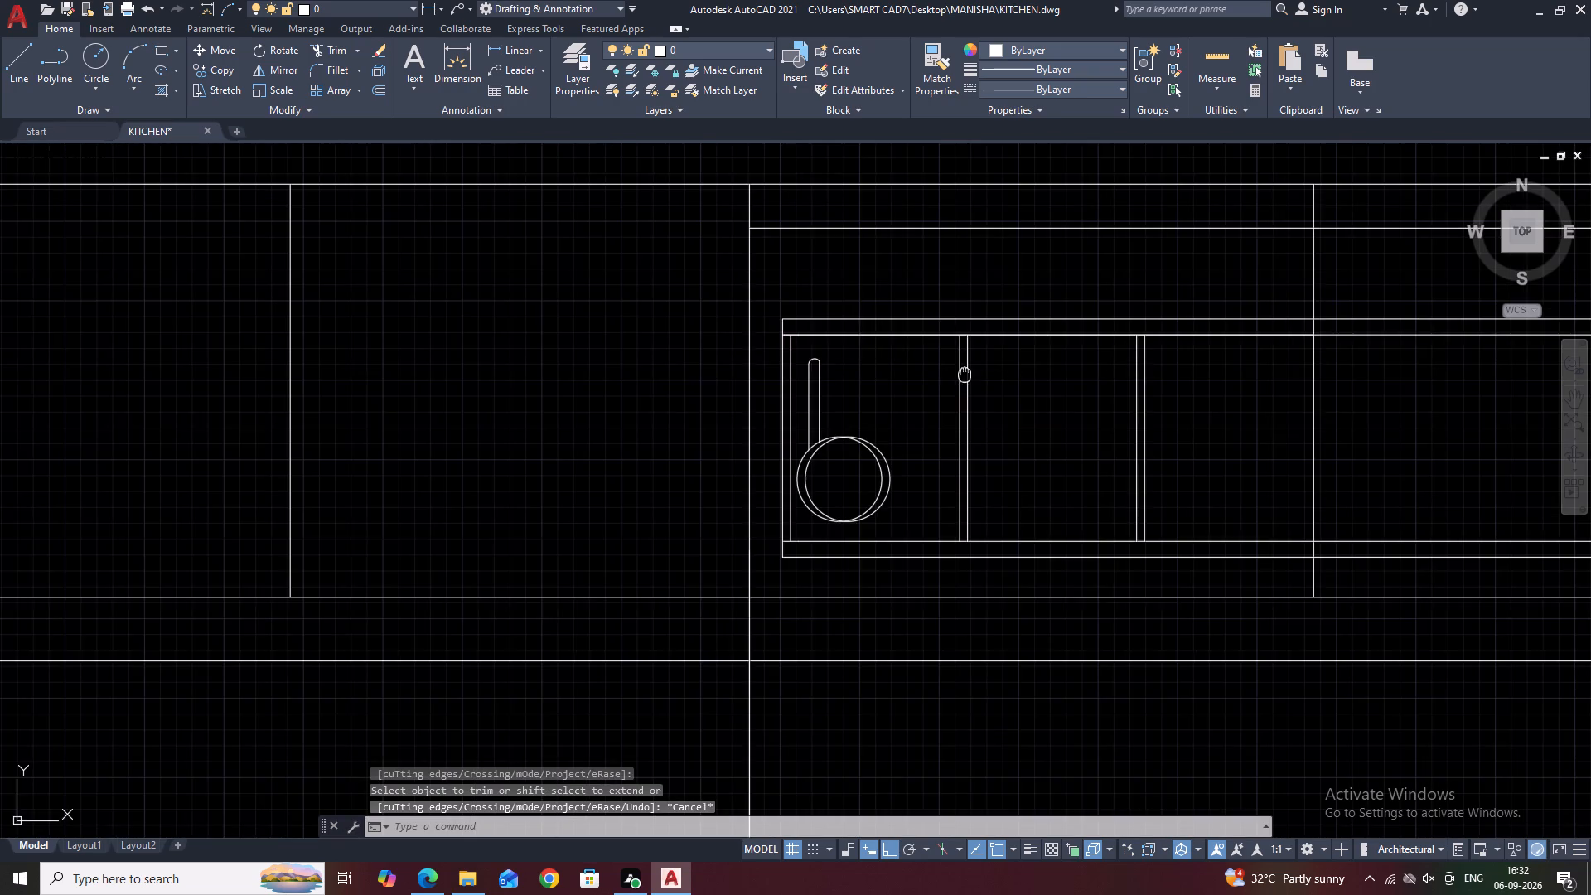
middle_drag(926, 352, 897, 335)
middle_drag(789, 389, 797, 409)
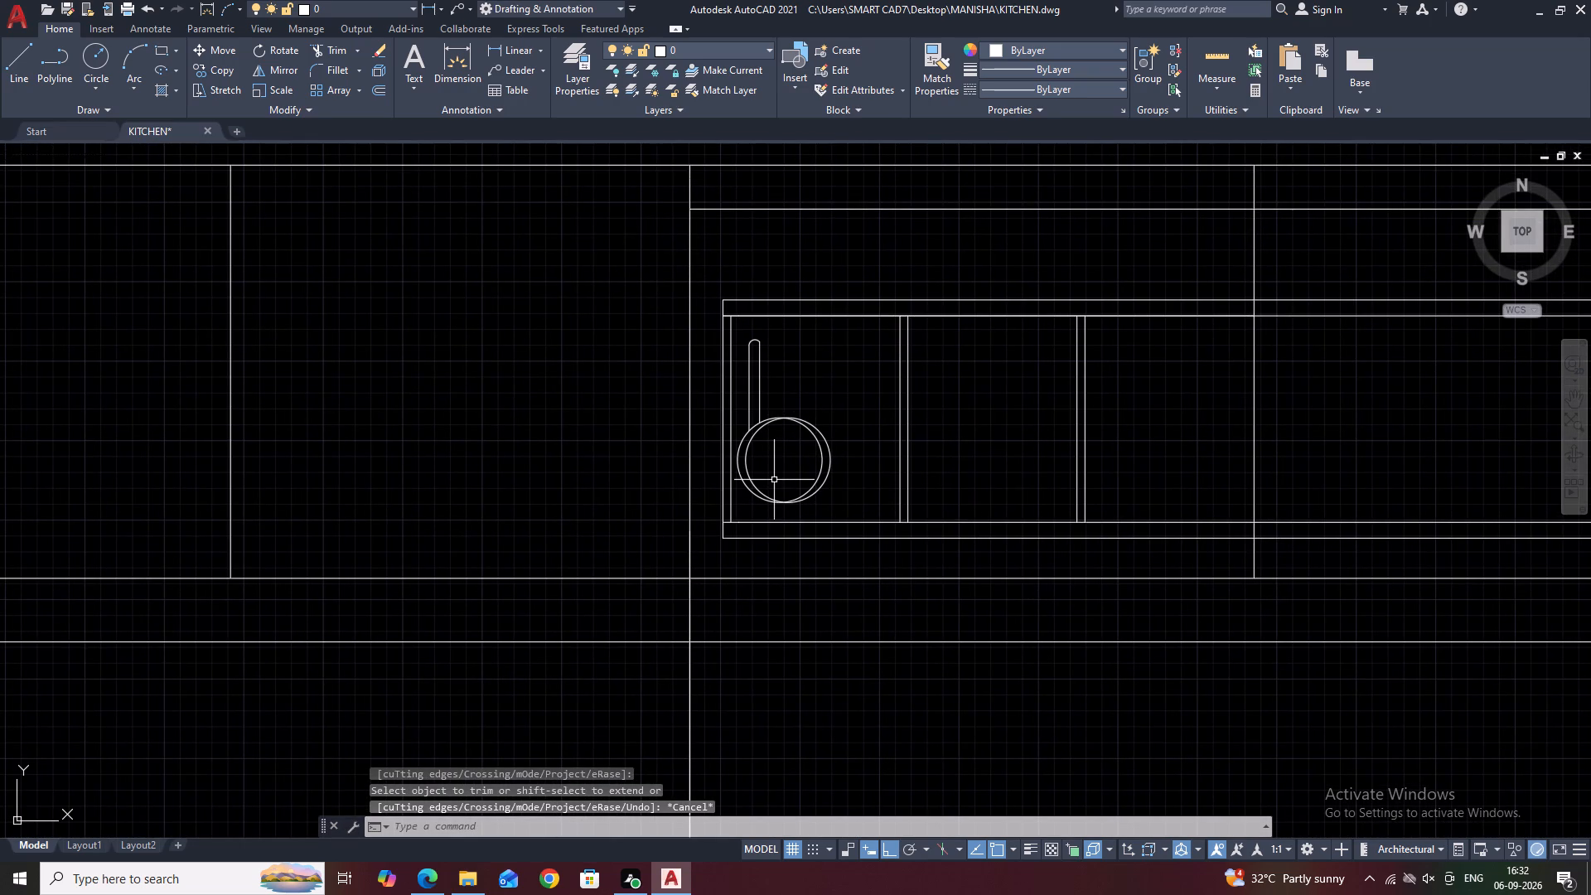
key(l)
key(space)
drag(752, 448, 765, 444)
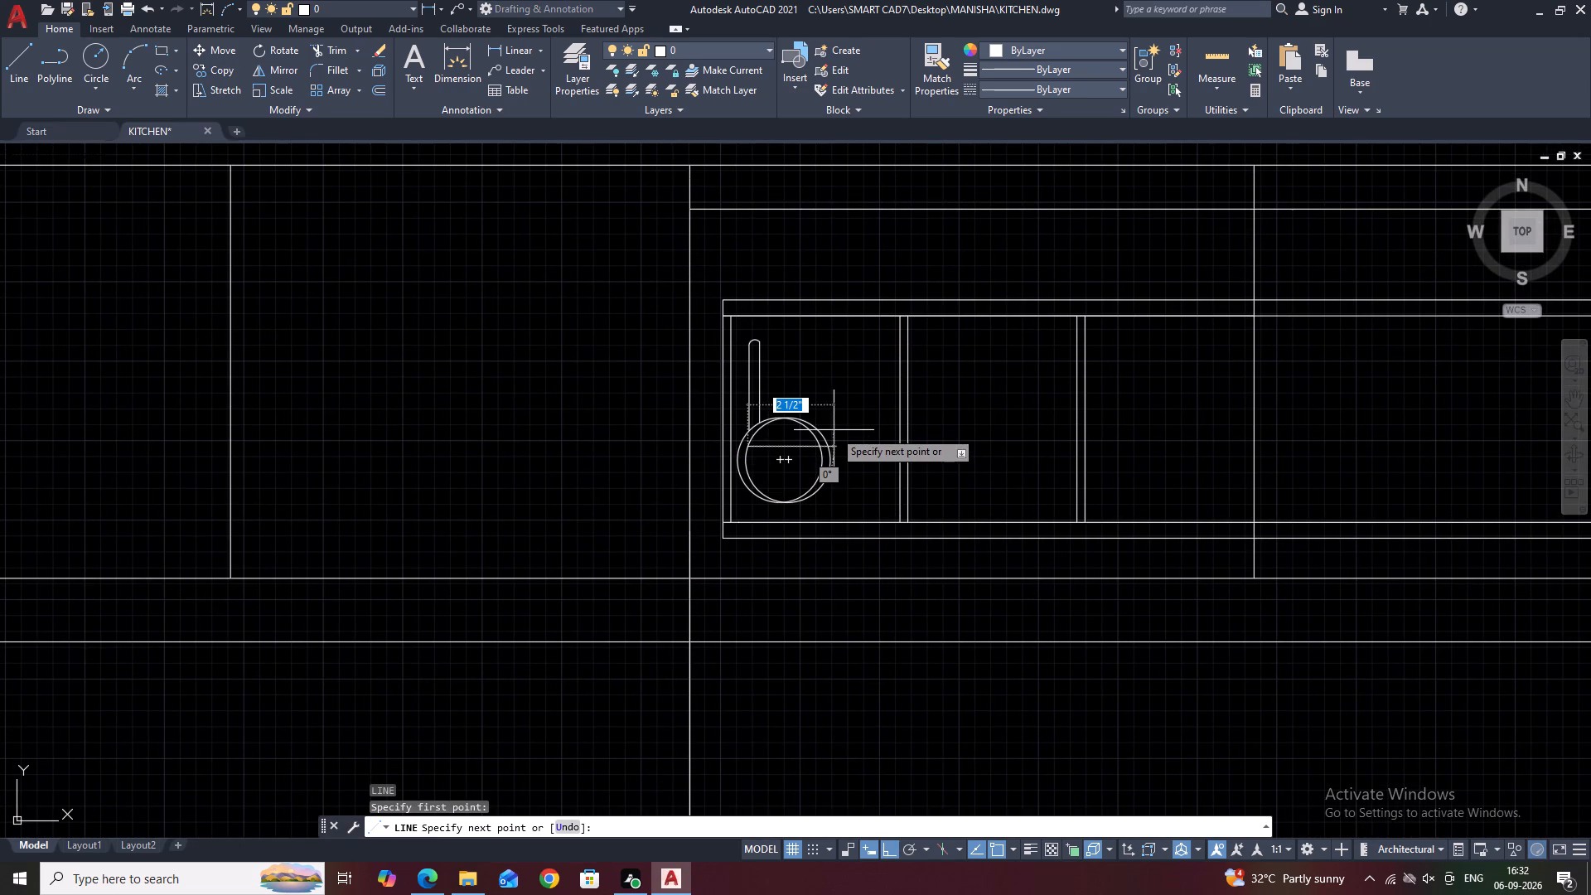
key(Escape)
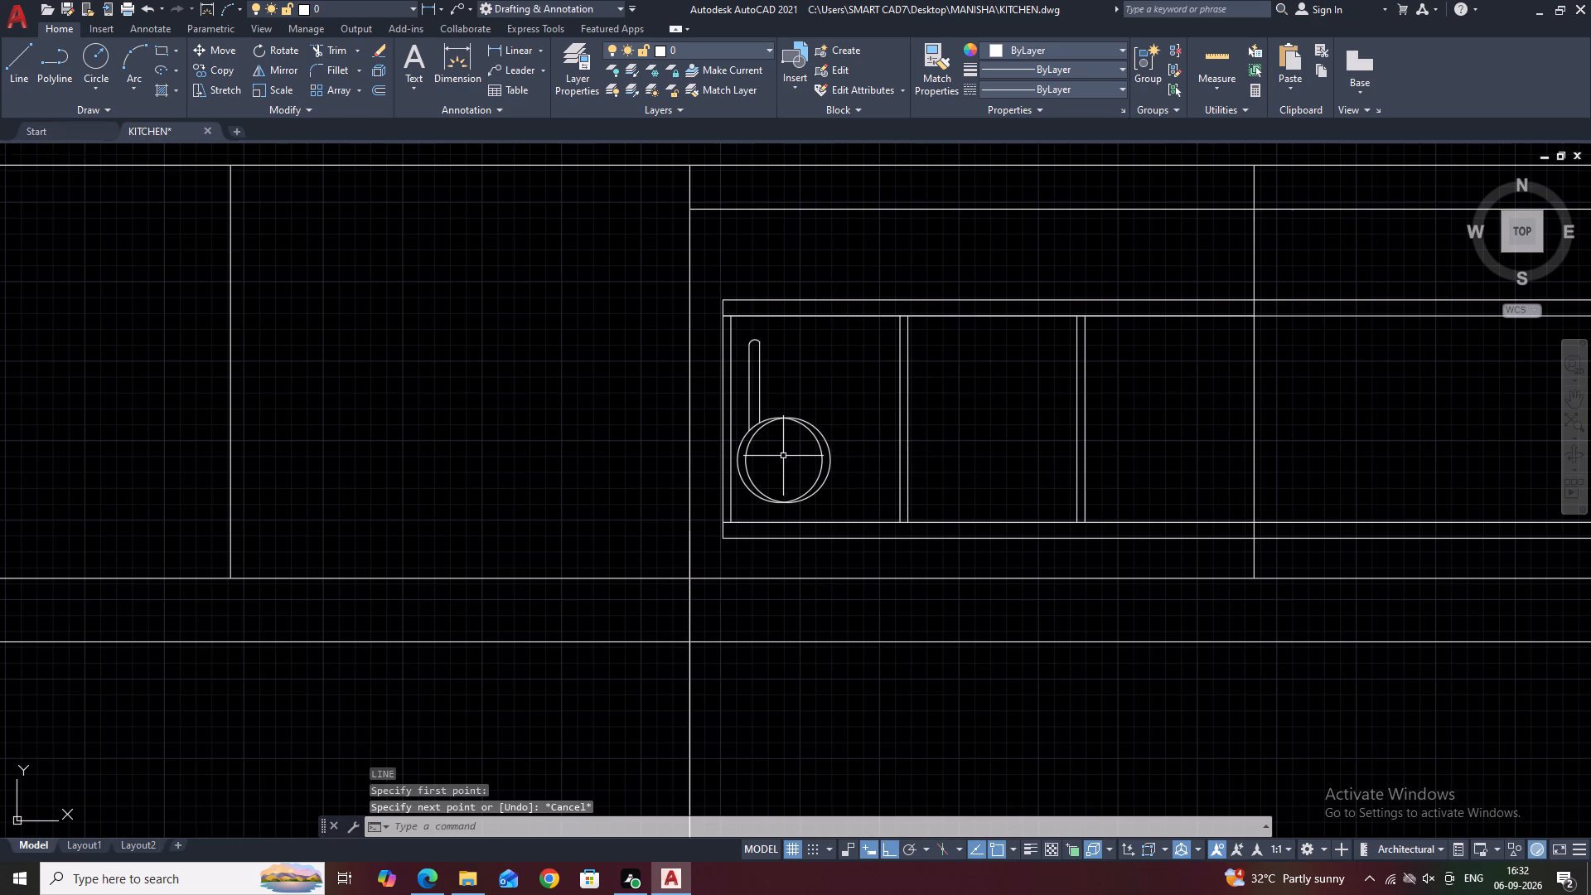
Hatch the overlapping area of the two circles with horizontal lines at angle 135 and scale 2.6.
key(h)
key(space)
click(780, 464)
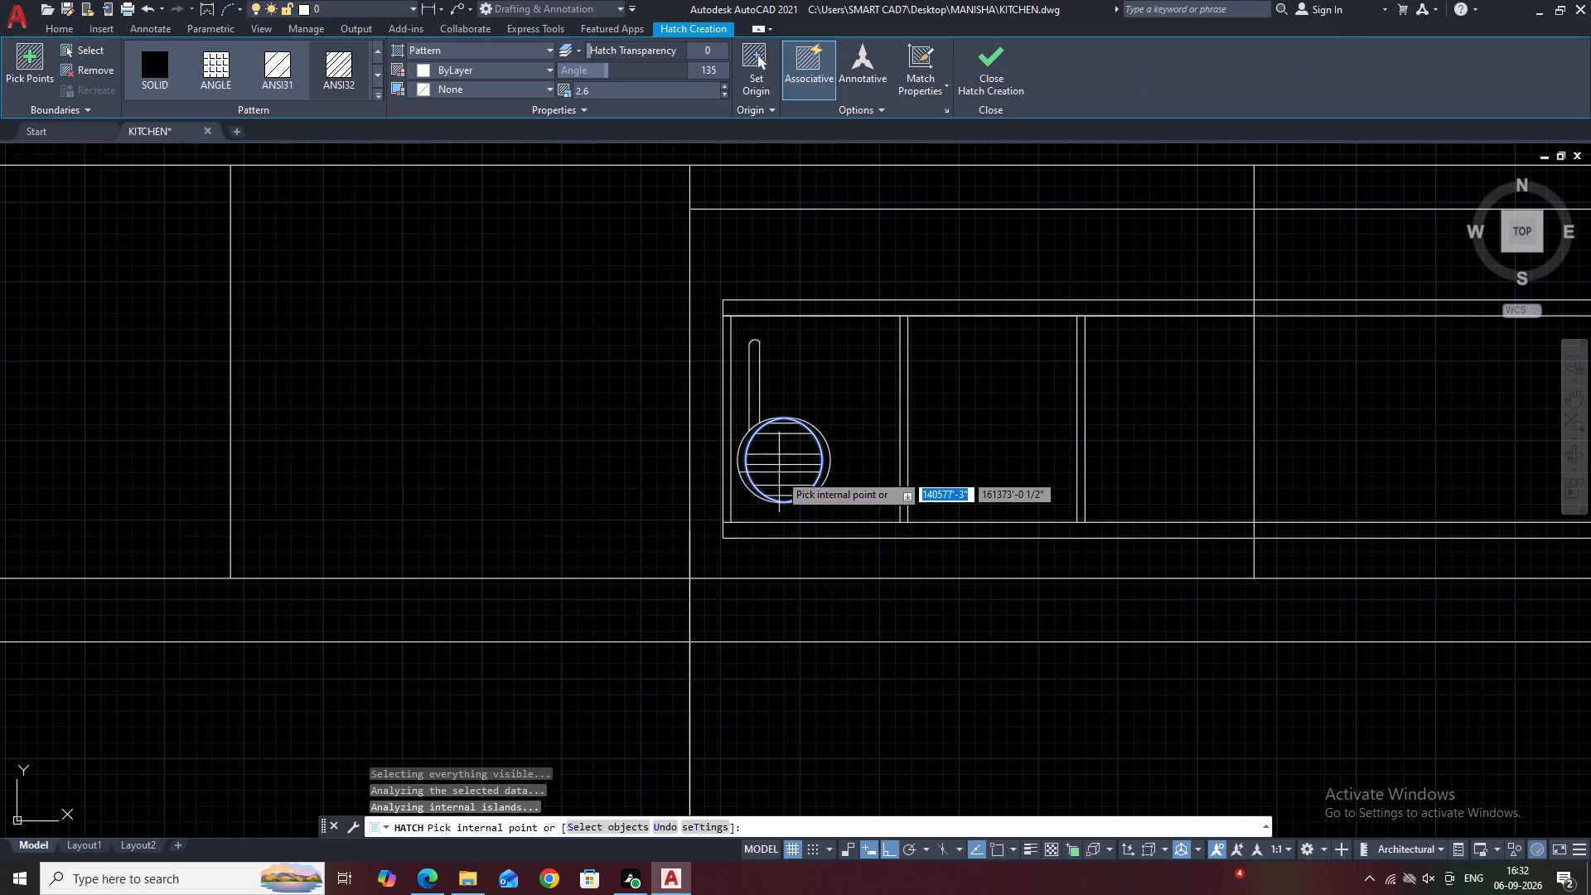
key(Escape)
scroll(791, 453, up, 1)
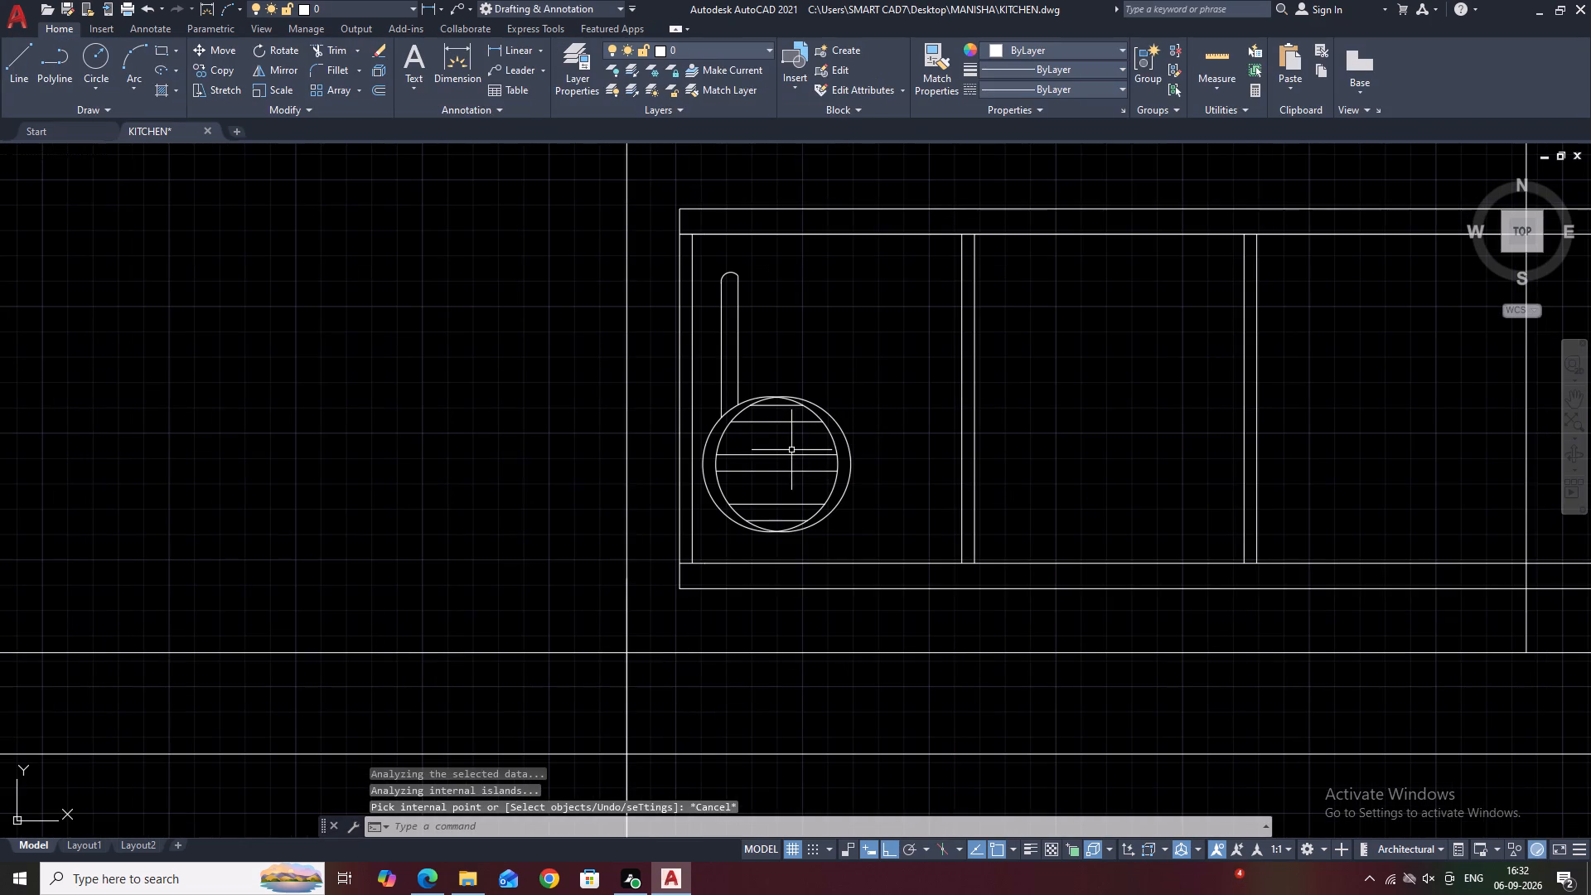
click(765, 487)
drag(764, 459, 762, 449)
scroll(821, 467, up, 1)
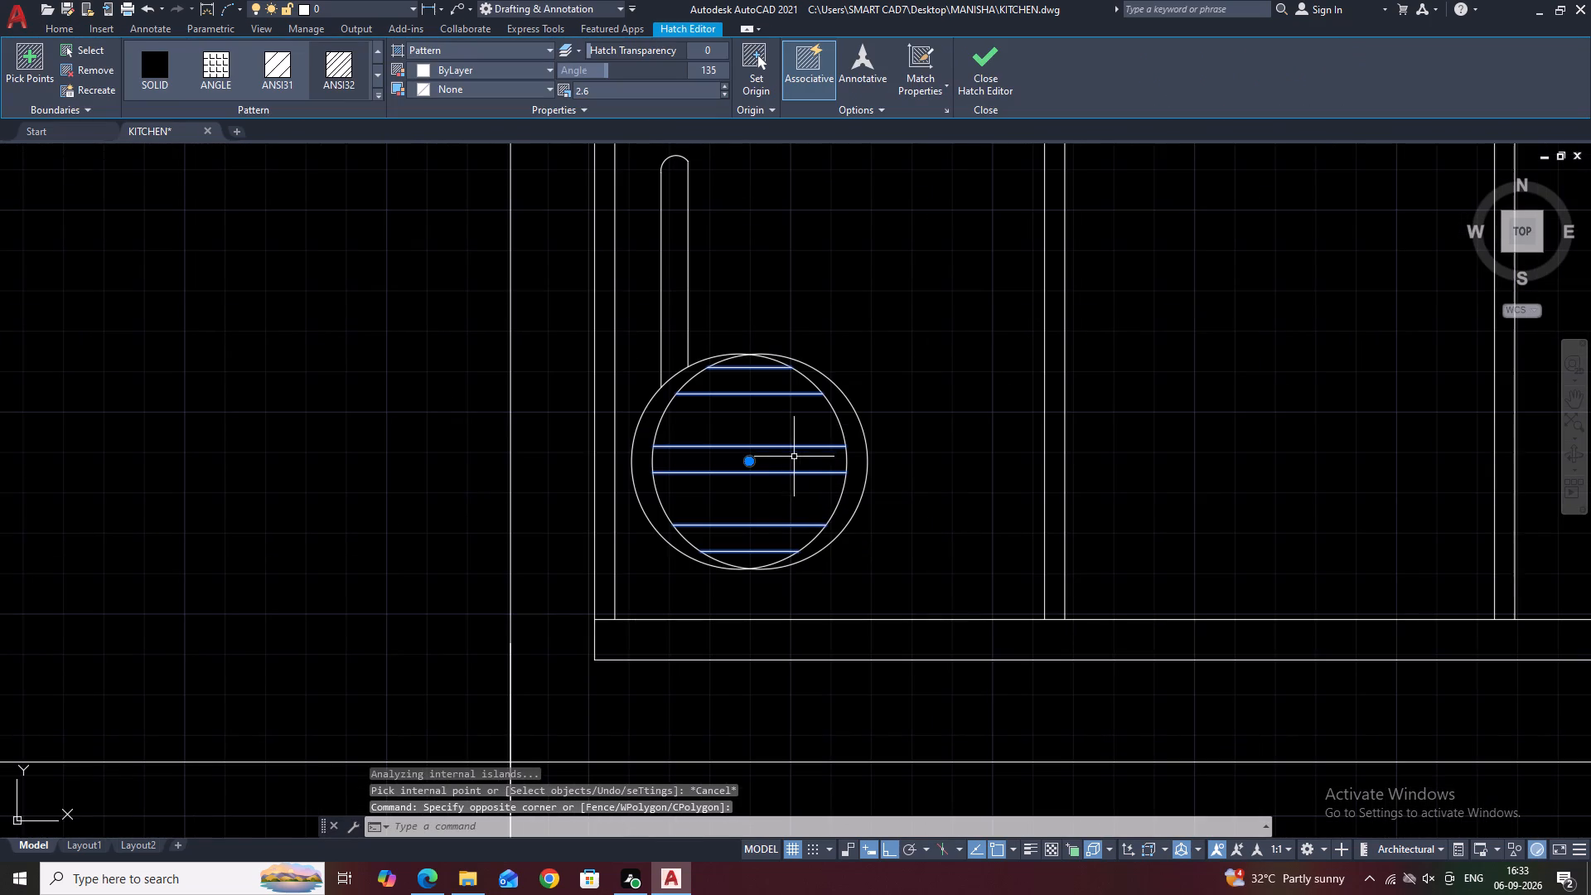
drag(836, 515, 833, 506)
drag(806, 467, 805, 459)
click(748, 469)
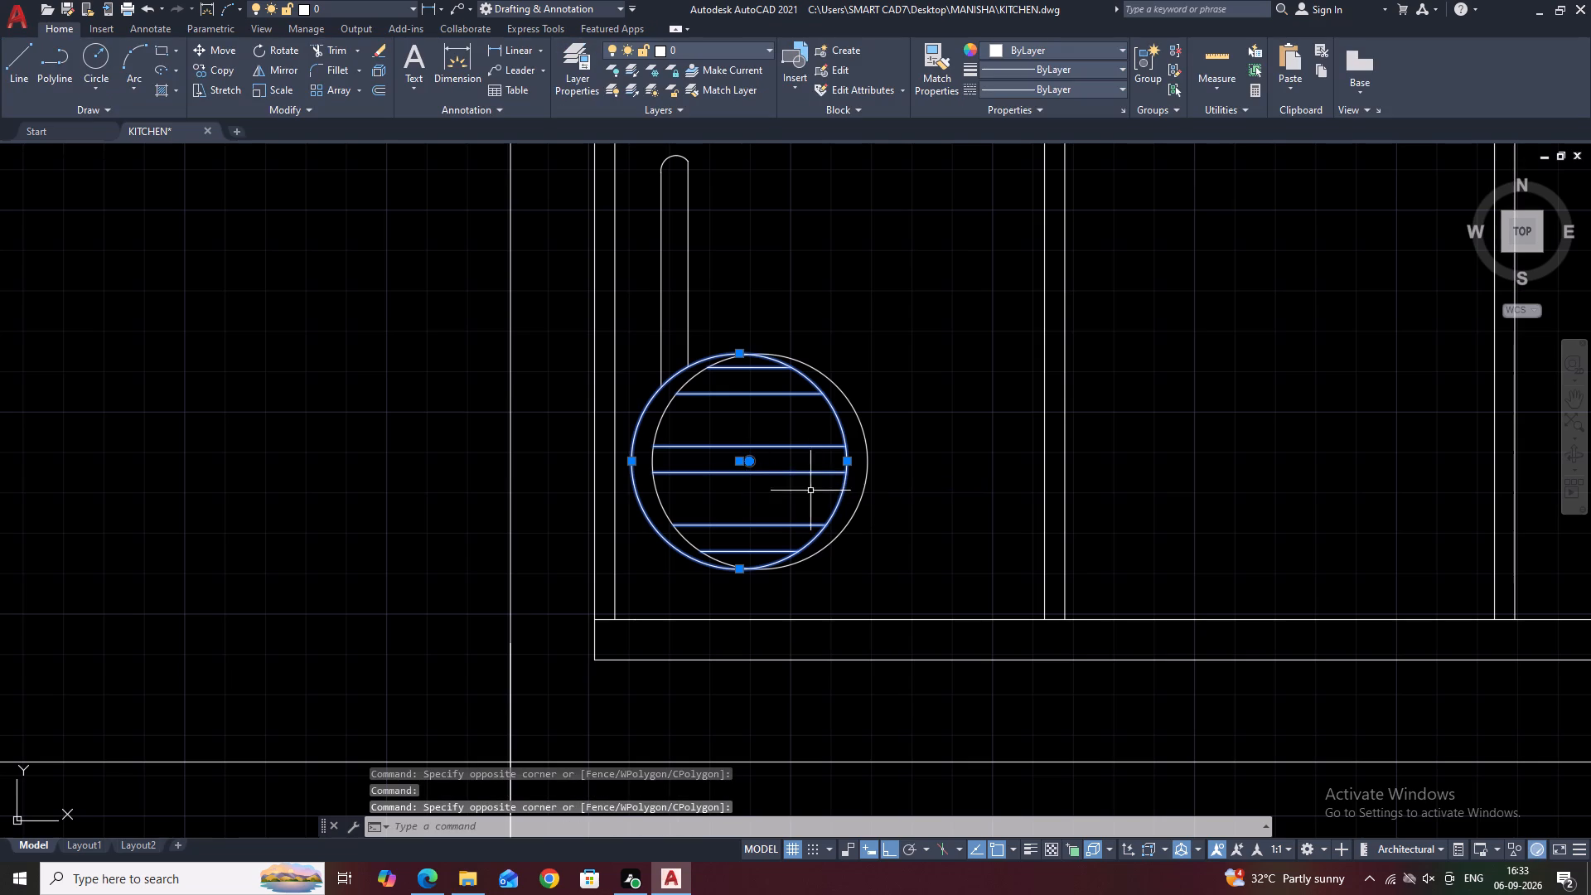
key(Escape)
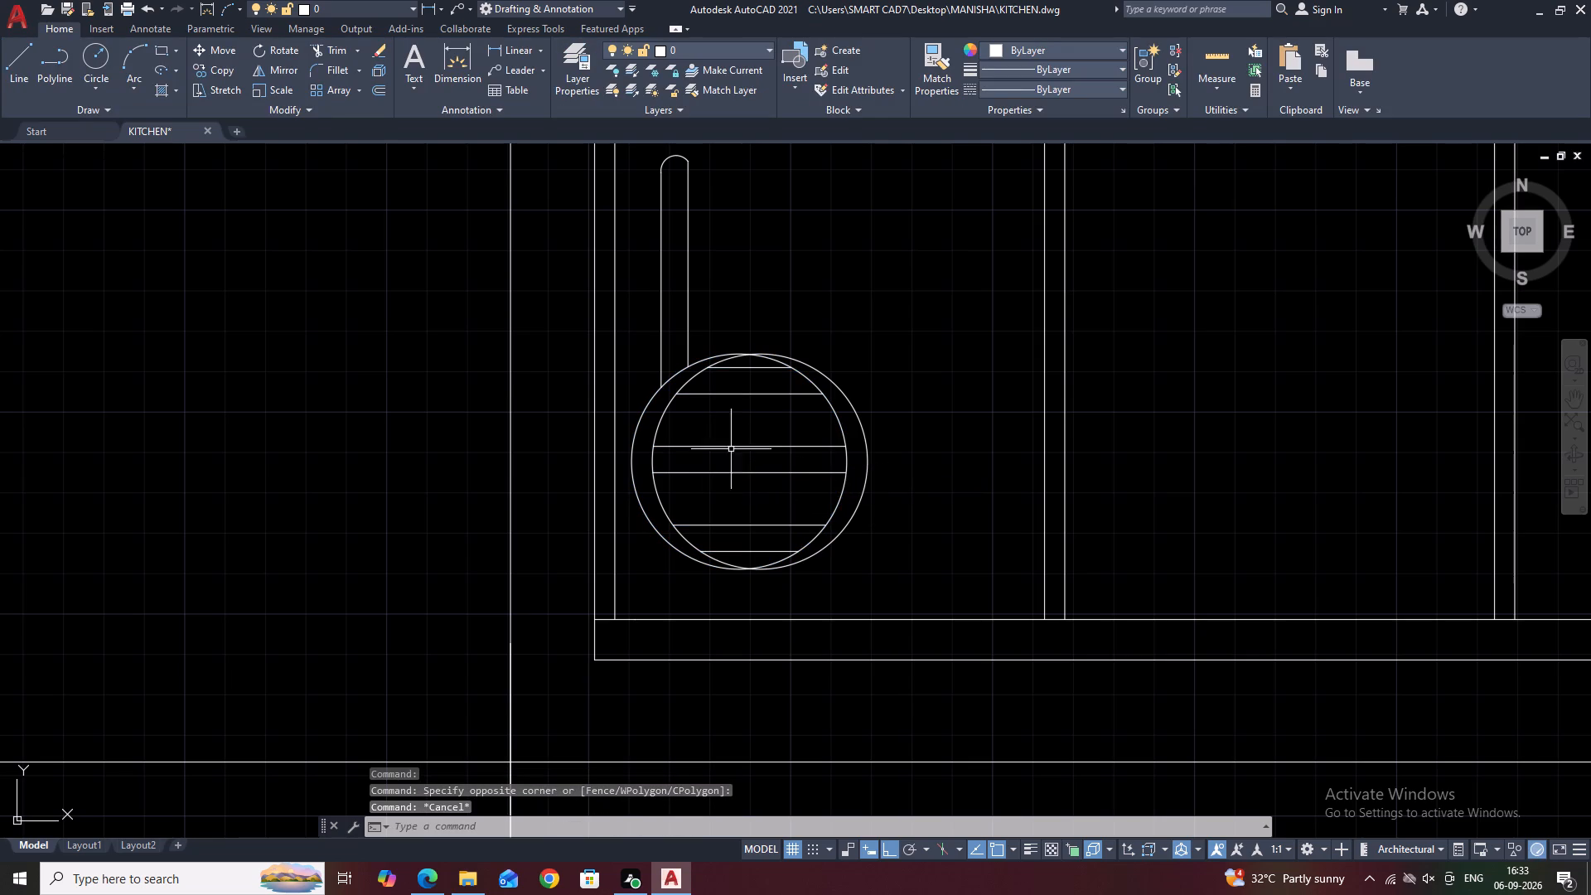
Rotate the two vertical handle lines and their top arc counterclockwise about the right line's lower end, with Ortho off.
scroll(732, 448, down, 2)
middle_drag(819, 434, 772, 469)
middle_drag(775, 437, 762, 465)
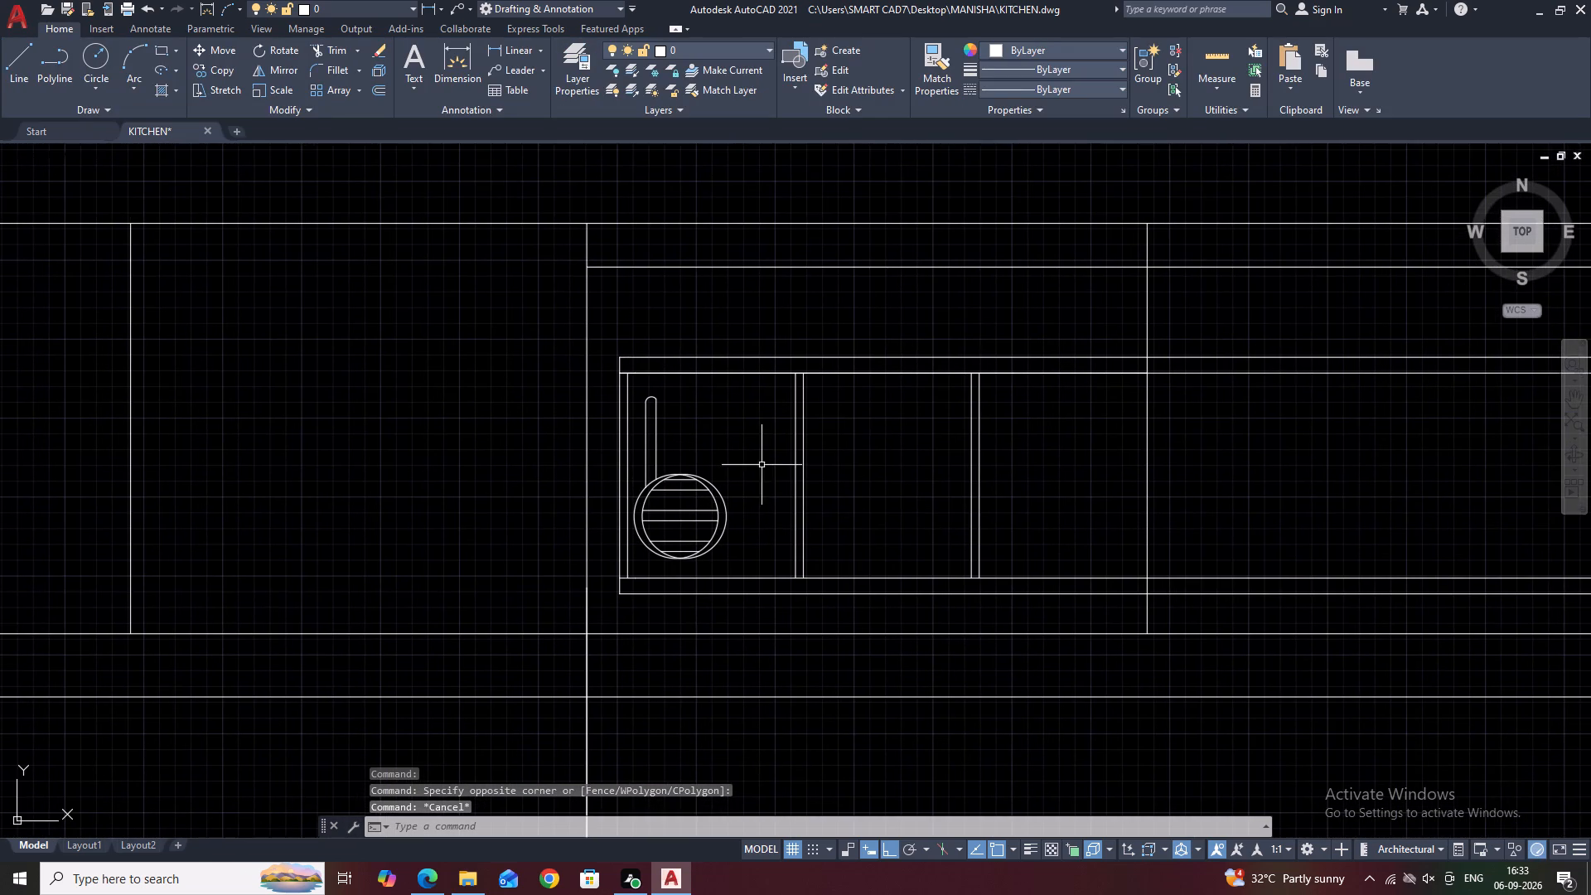
scroll(657, 452, up, 1)
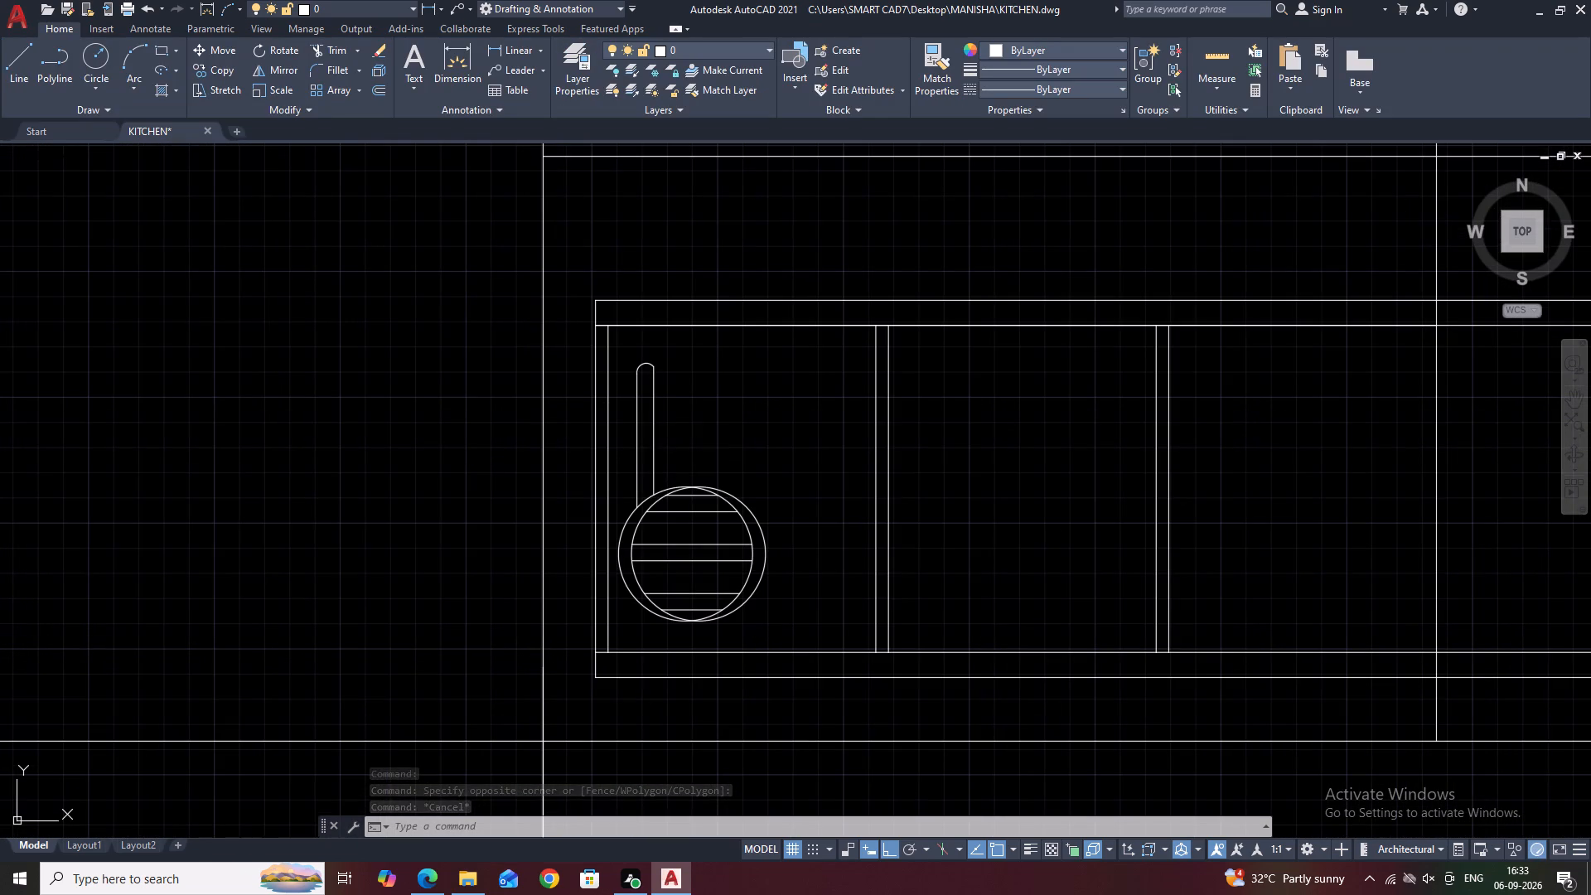
click(677, 435)
click(636, 354)
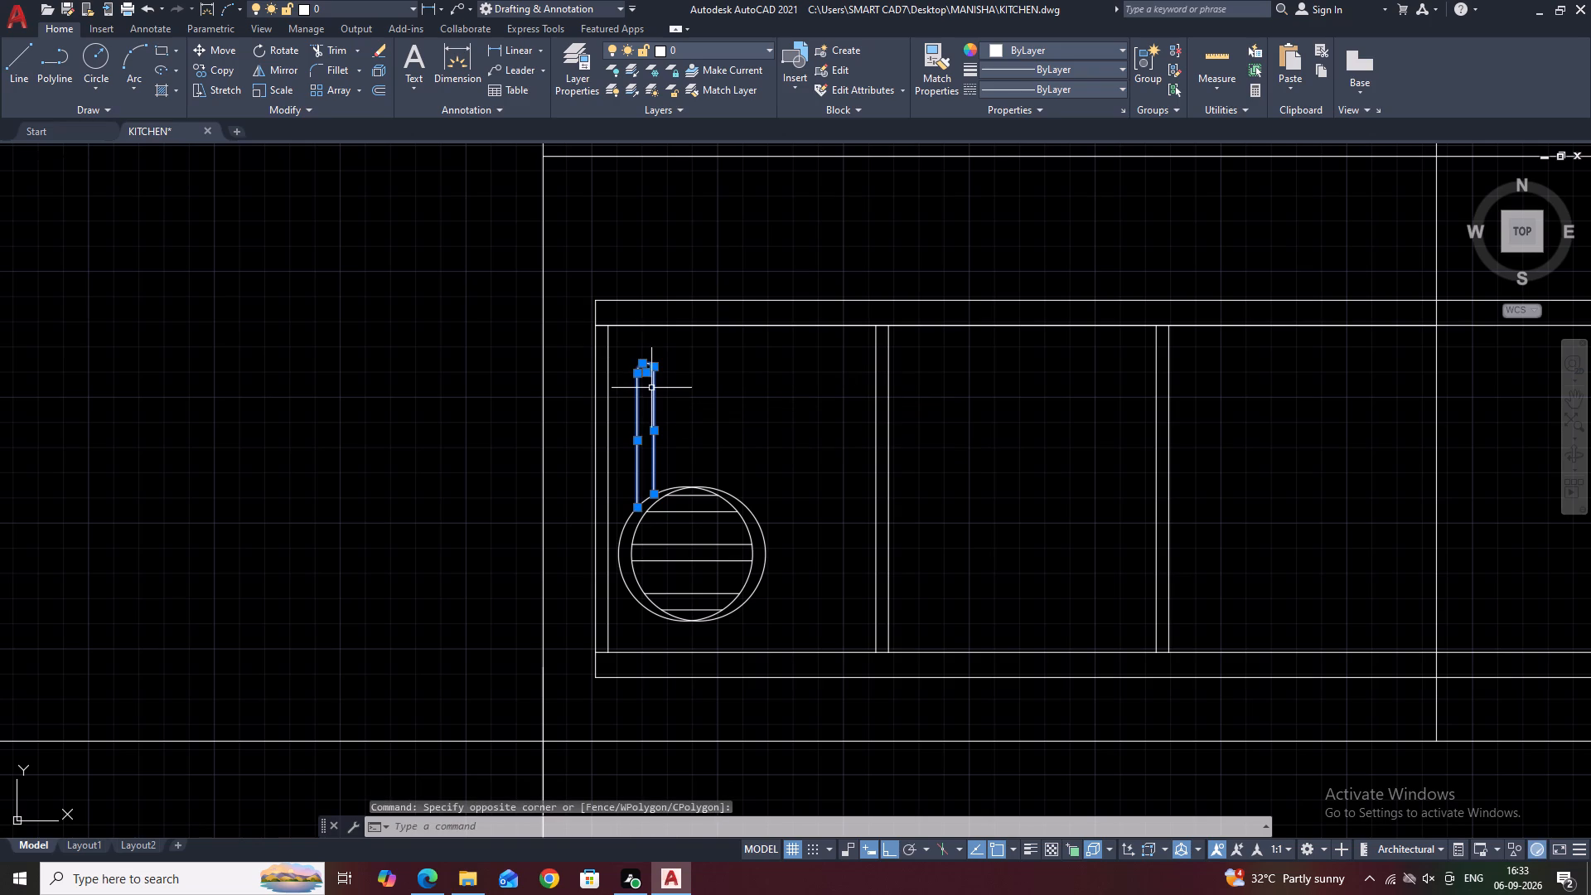
text(RO)
key(space)
scroll(634, 496, up, 2)
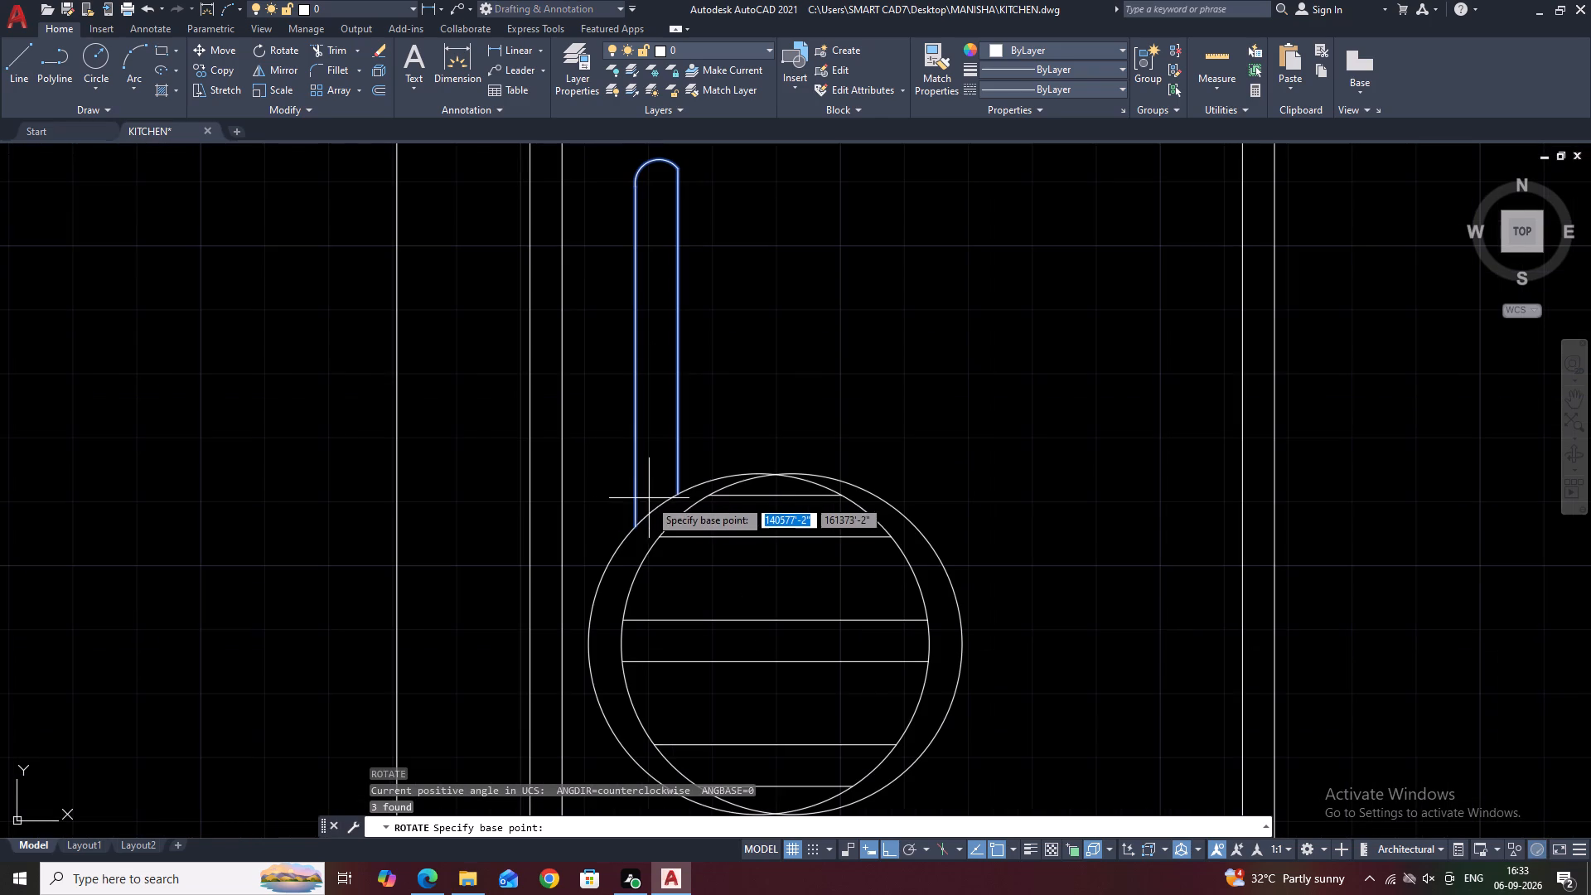
click(675, 490)
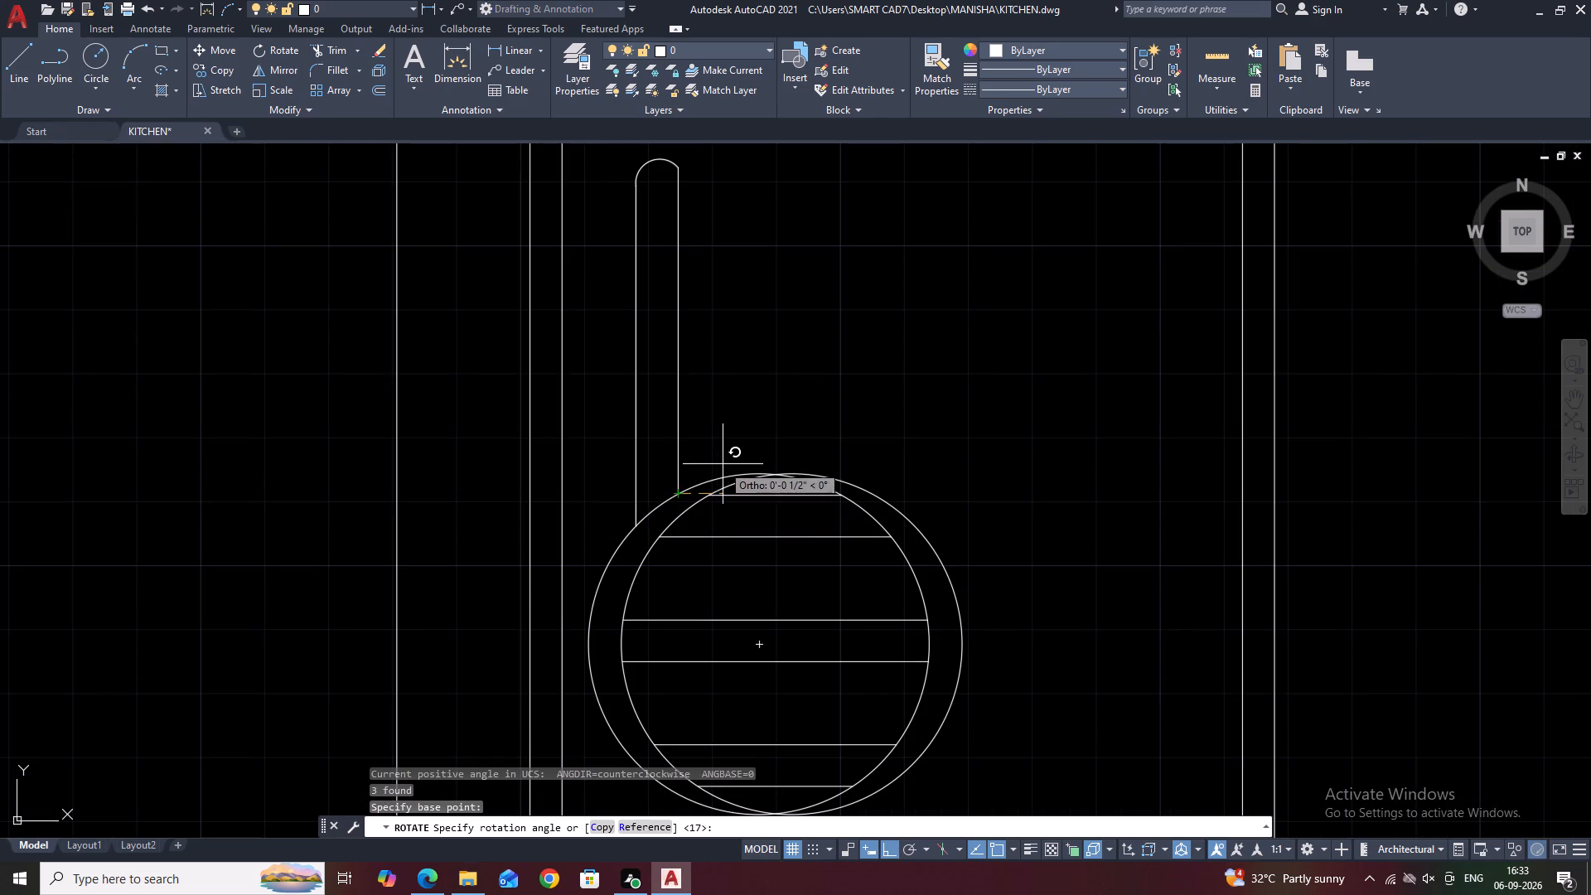
key(F8)
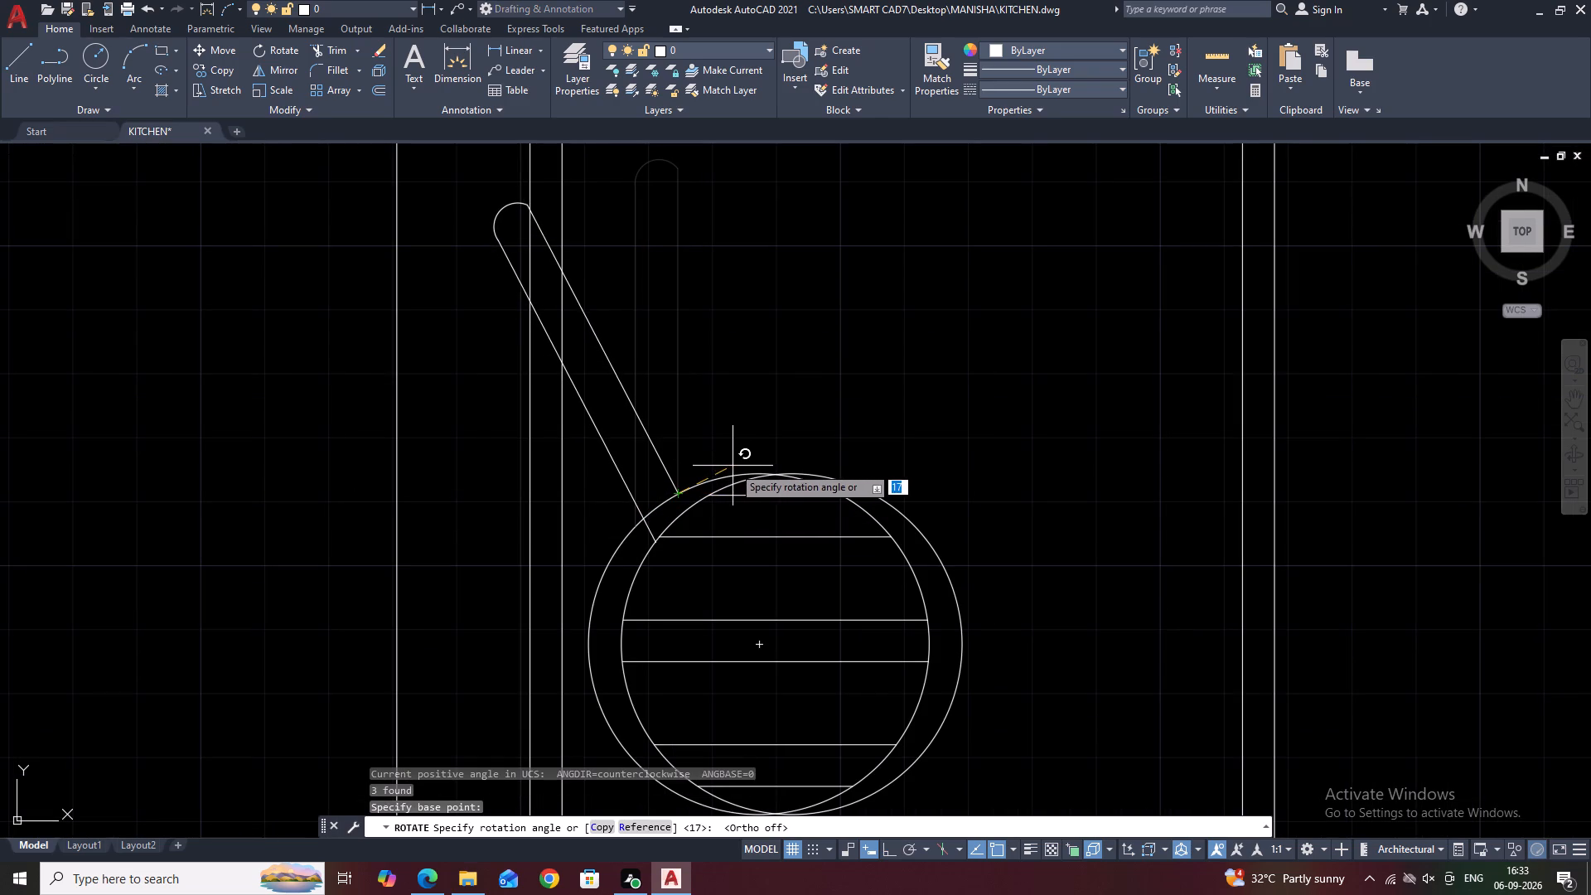
click(734, 466)
Move the slanted handle to the right so its right line's lower end sits on the circle's upper edge.
click(711, 365)
drag(615, 461, 607, 470)
click(608, 452)
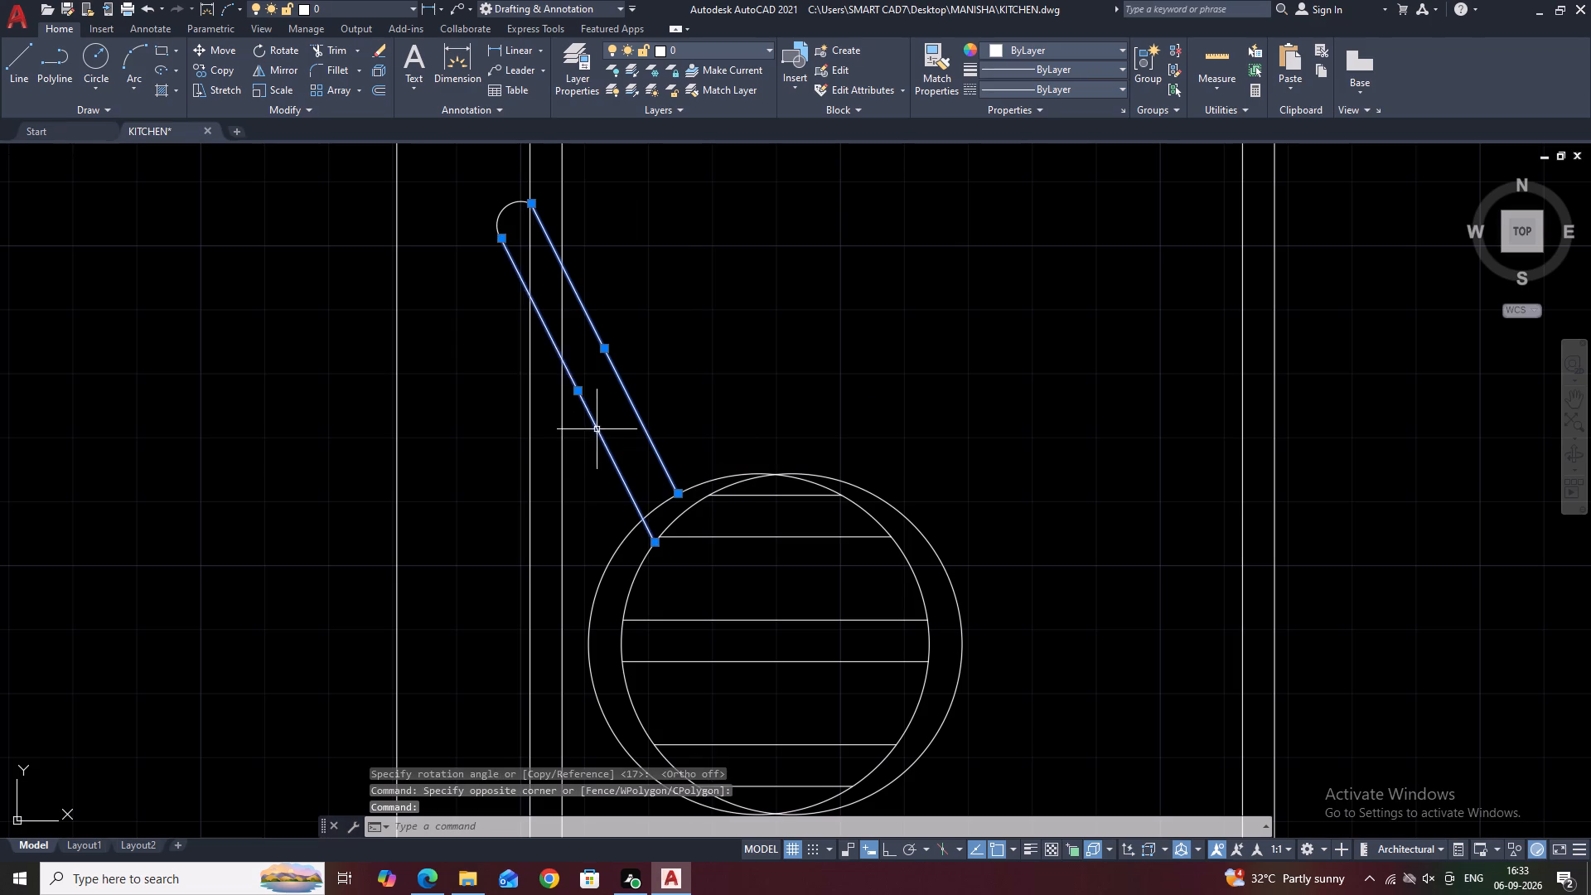
click(509, 224)
click(495, 206)
text(M)
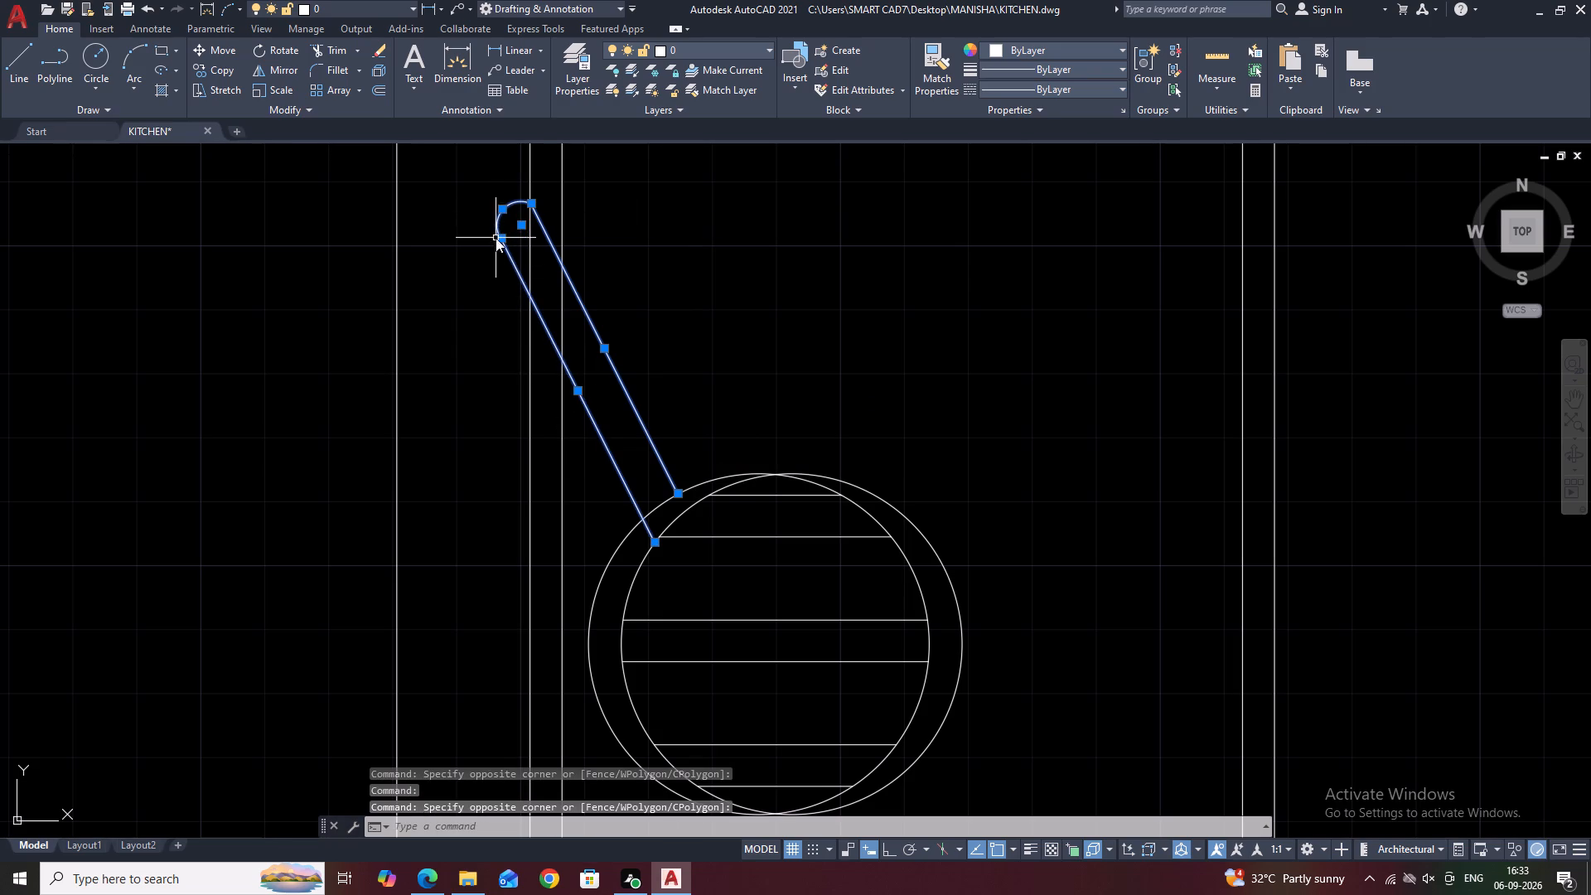
key(space)
click(677, 496)
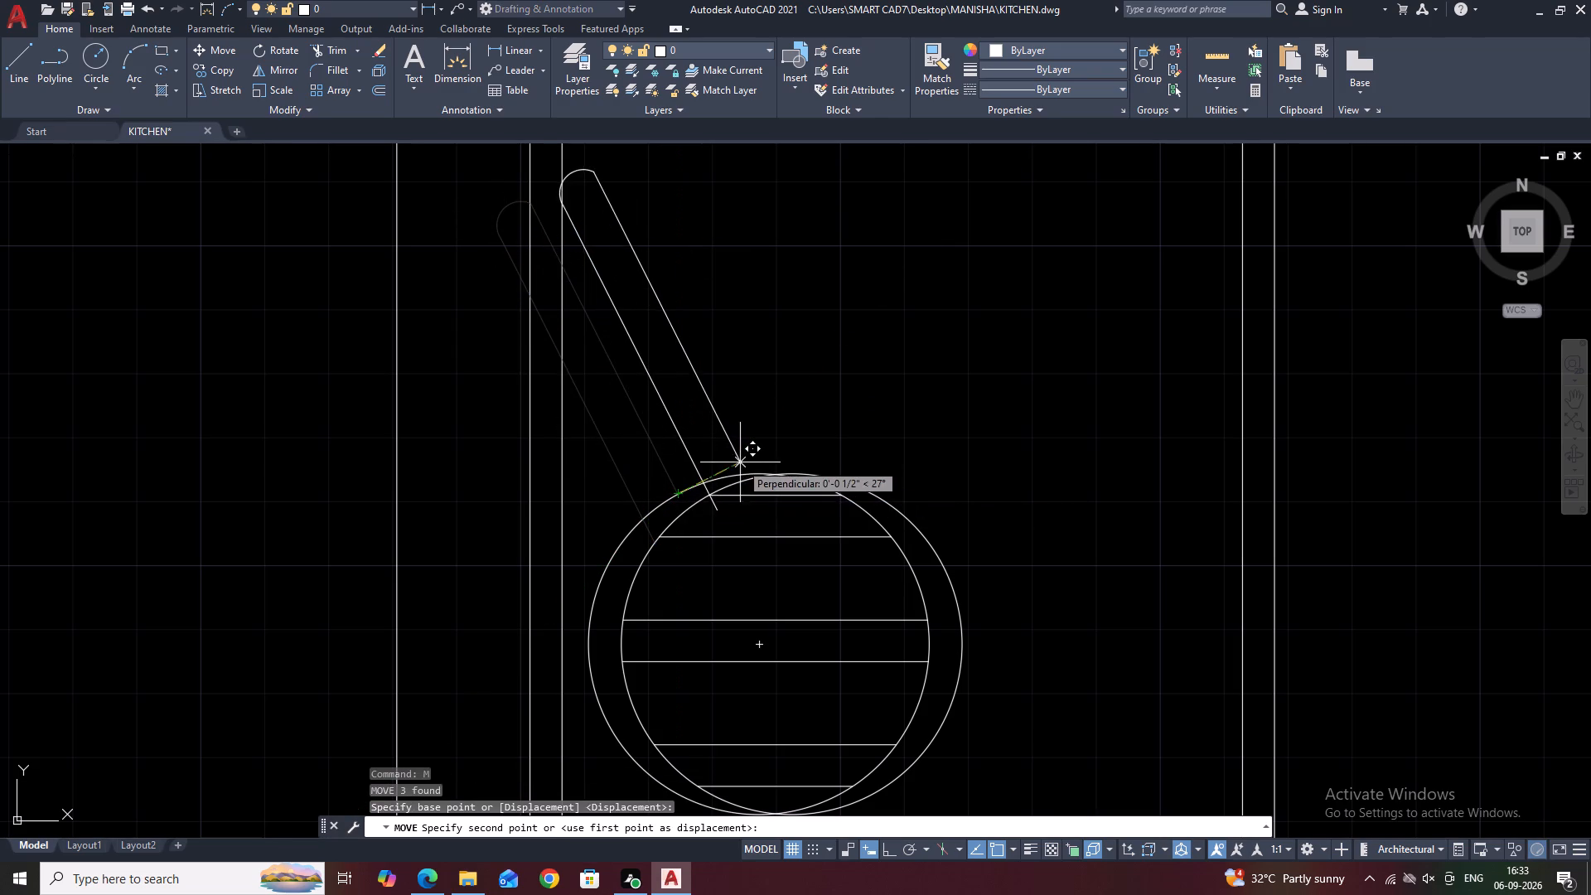
click(747, 471)
key(Escape)
Trim away the parts of the handle's left slanted line that extend inside the circles.
text(TR)
key(space)
scroll(708, 505, up, 2)
click(715, 468)
click(682, 473)
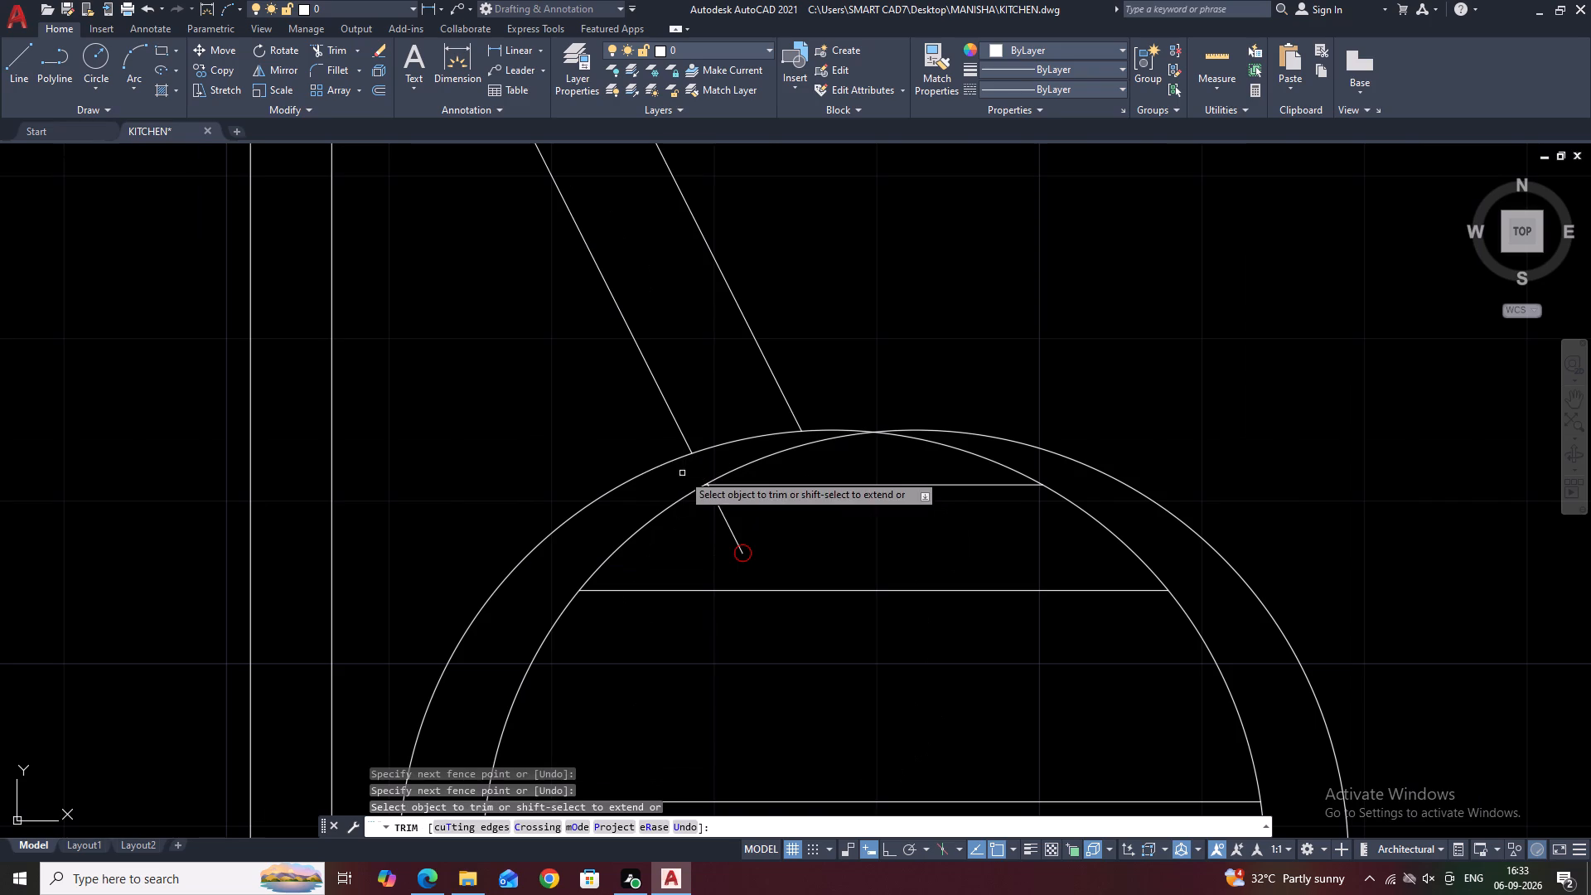
click(728, 515)
click(719, 525)
key(Escape)
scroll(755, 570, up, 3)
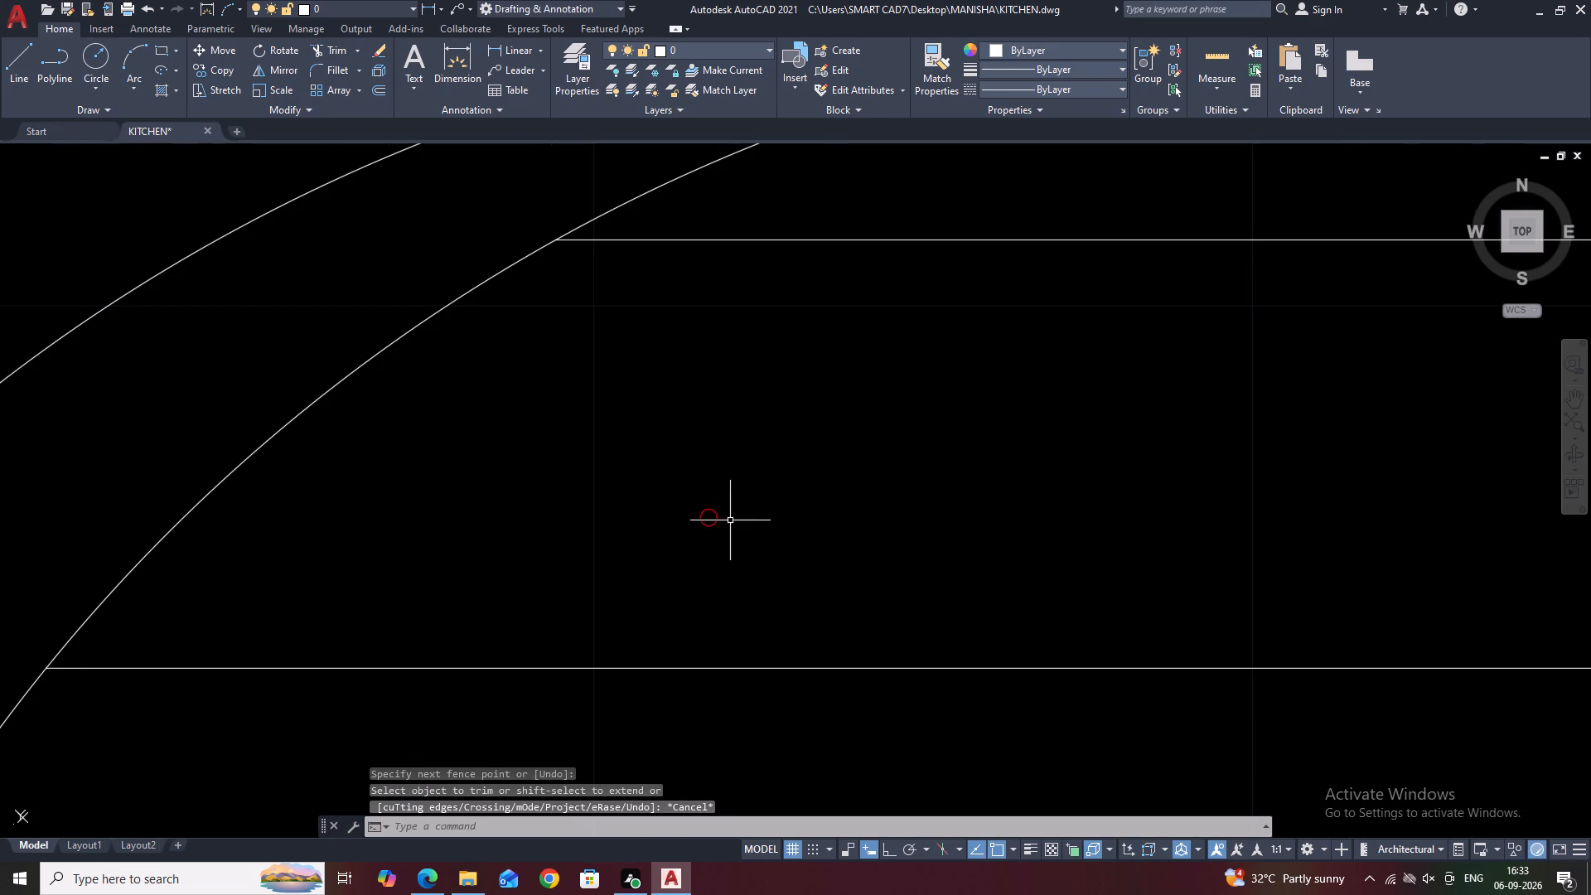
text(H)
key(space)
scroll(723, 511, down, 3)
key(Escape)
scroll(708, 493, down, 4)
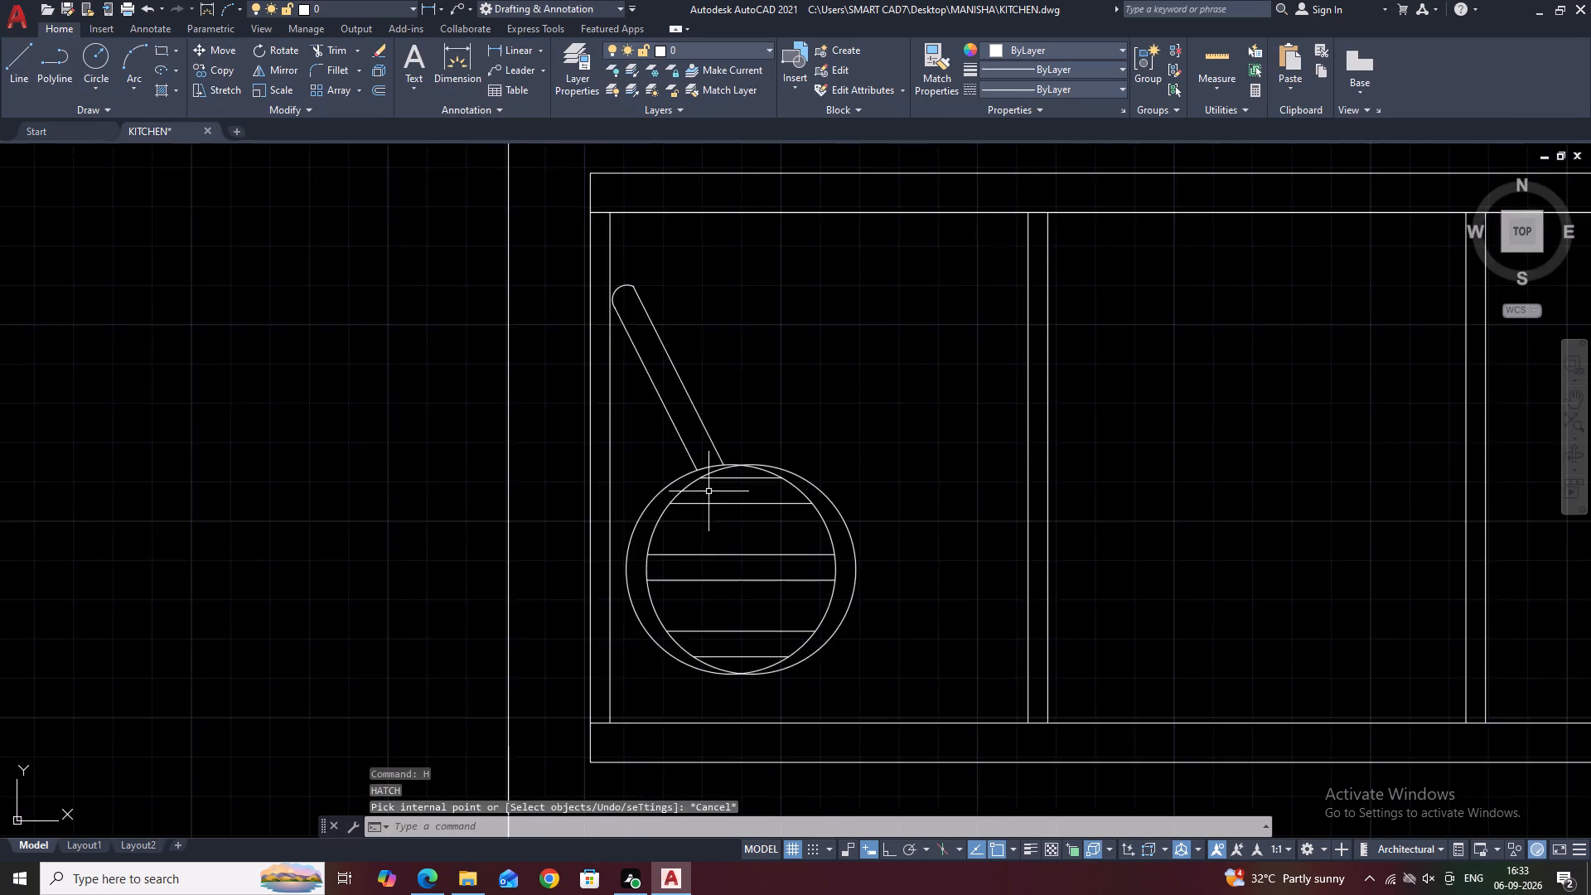
Copy the two circles with their hatch, without the handle, onto the first double-line divider and into the second compartment.
scroll(708, 491, down, 4)
middle_drag(768, 479, 748, 412)
middle_drag(810, 467, 770, 472)
scroll(716, 512, up, 2)
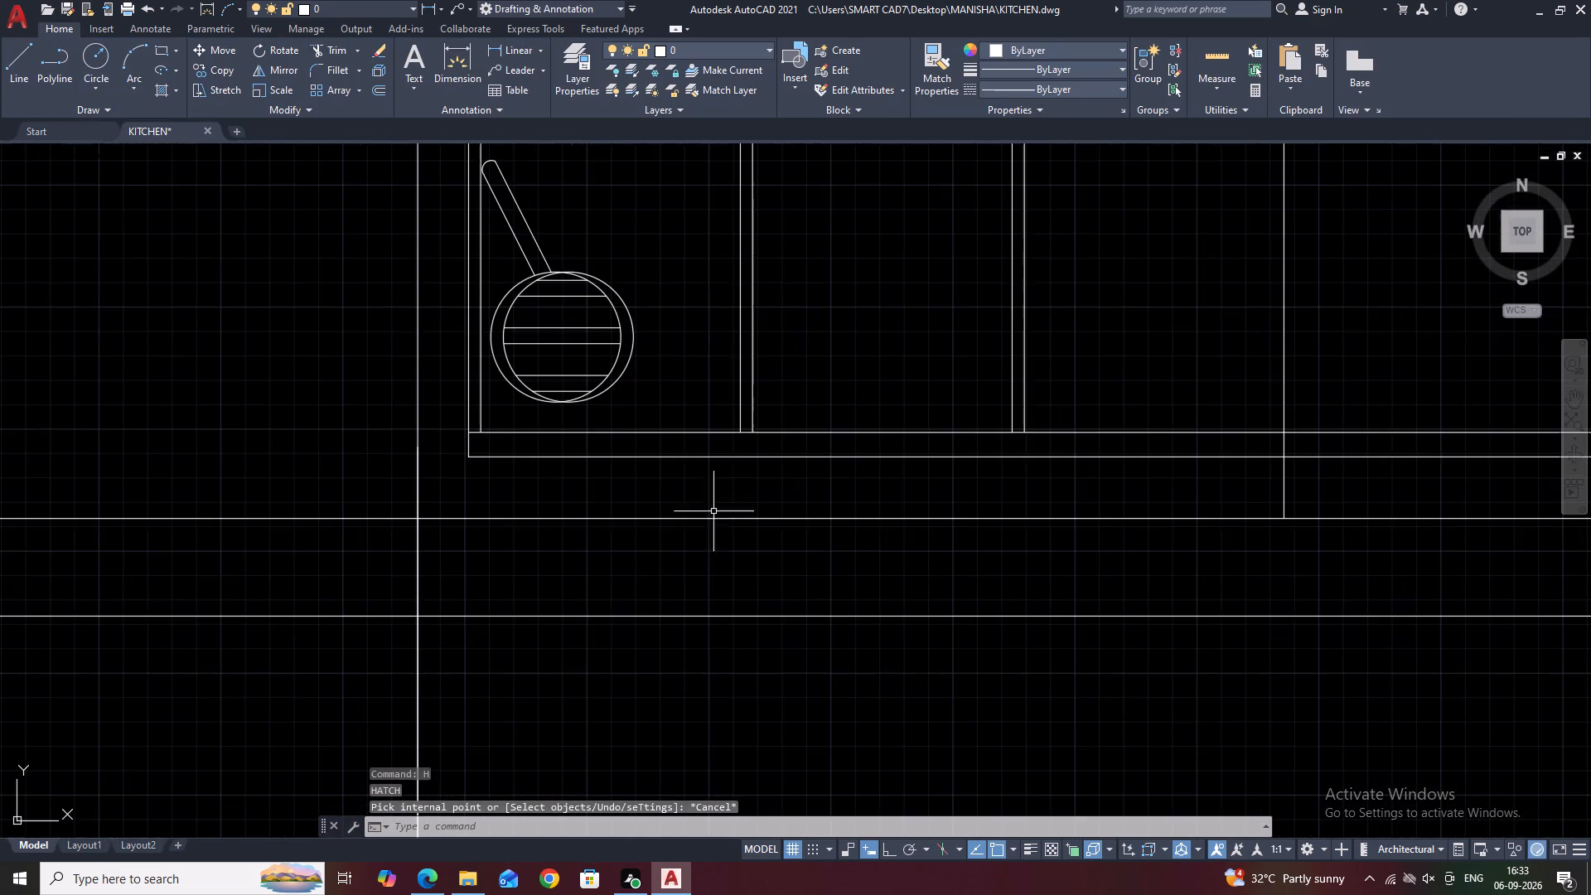
middle_drag(761, 331, 765, 451)
scroll(780, 467, down, 2)
scroll(704, 487, up, 2)
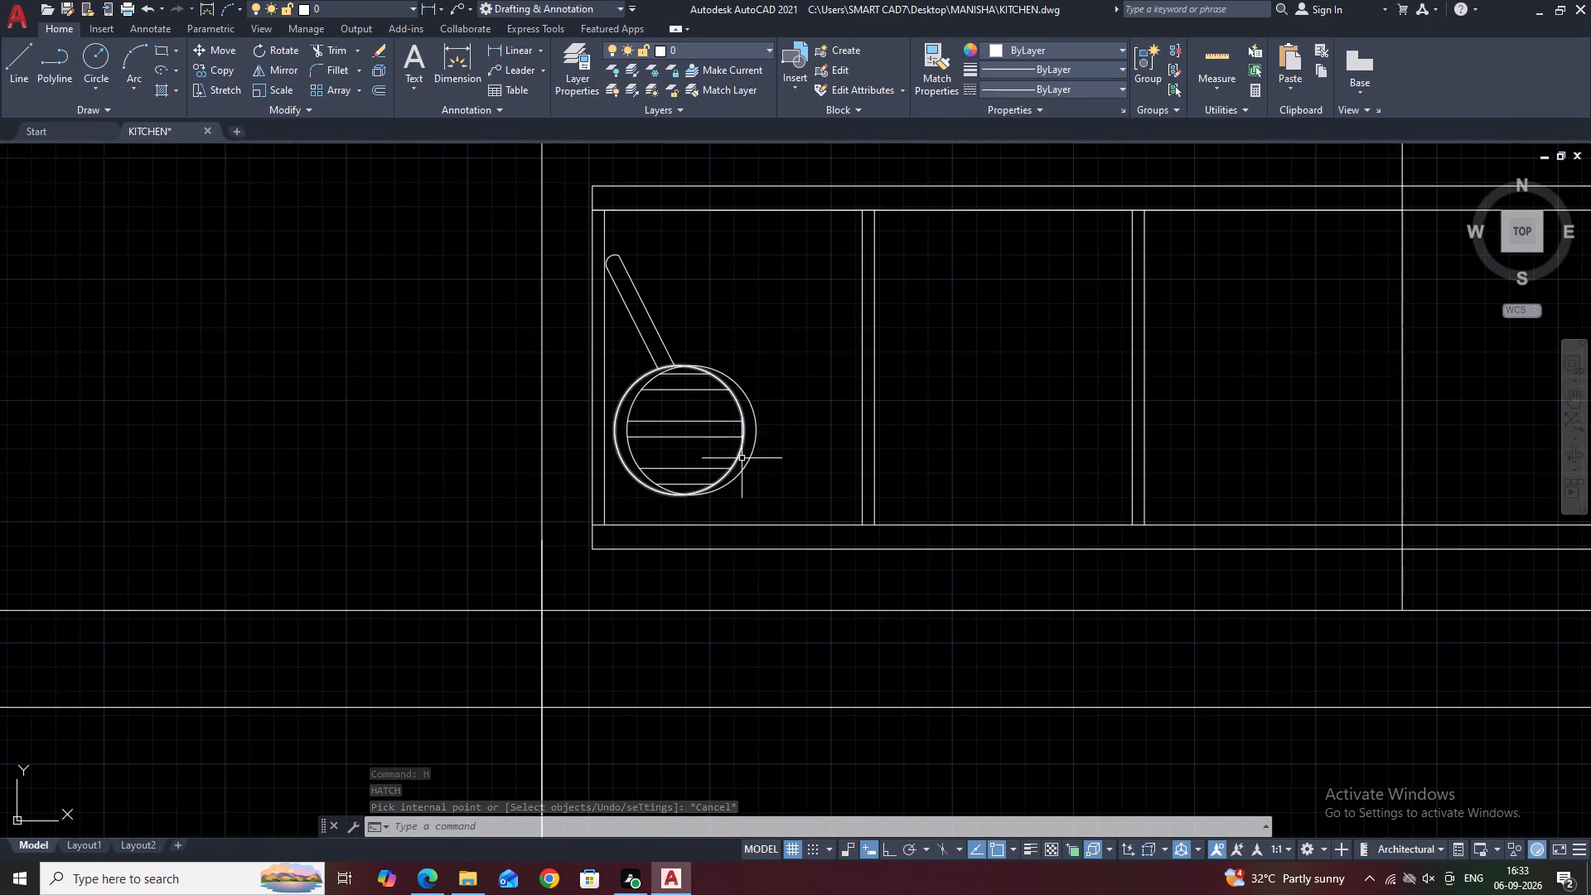
middle_drag(818, 423, 814, 472)
scroll(636, 452, up, 2)
click(490, 313)
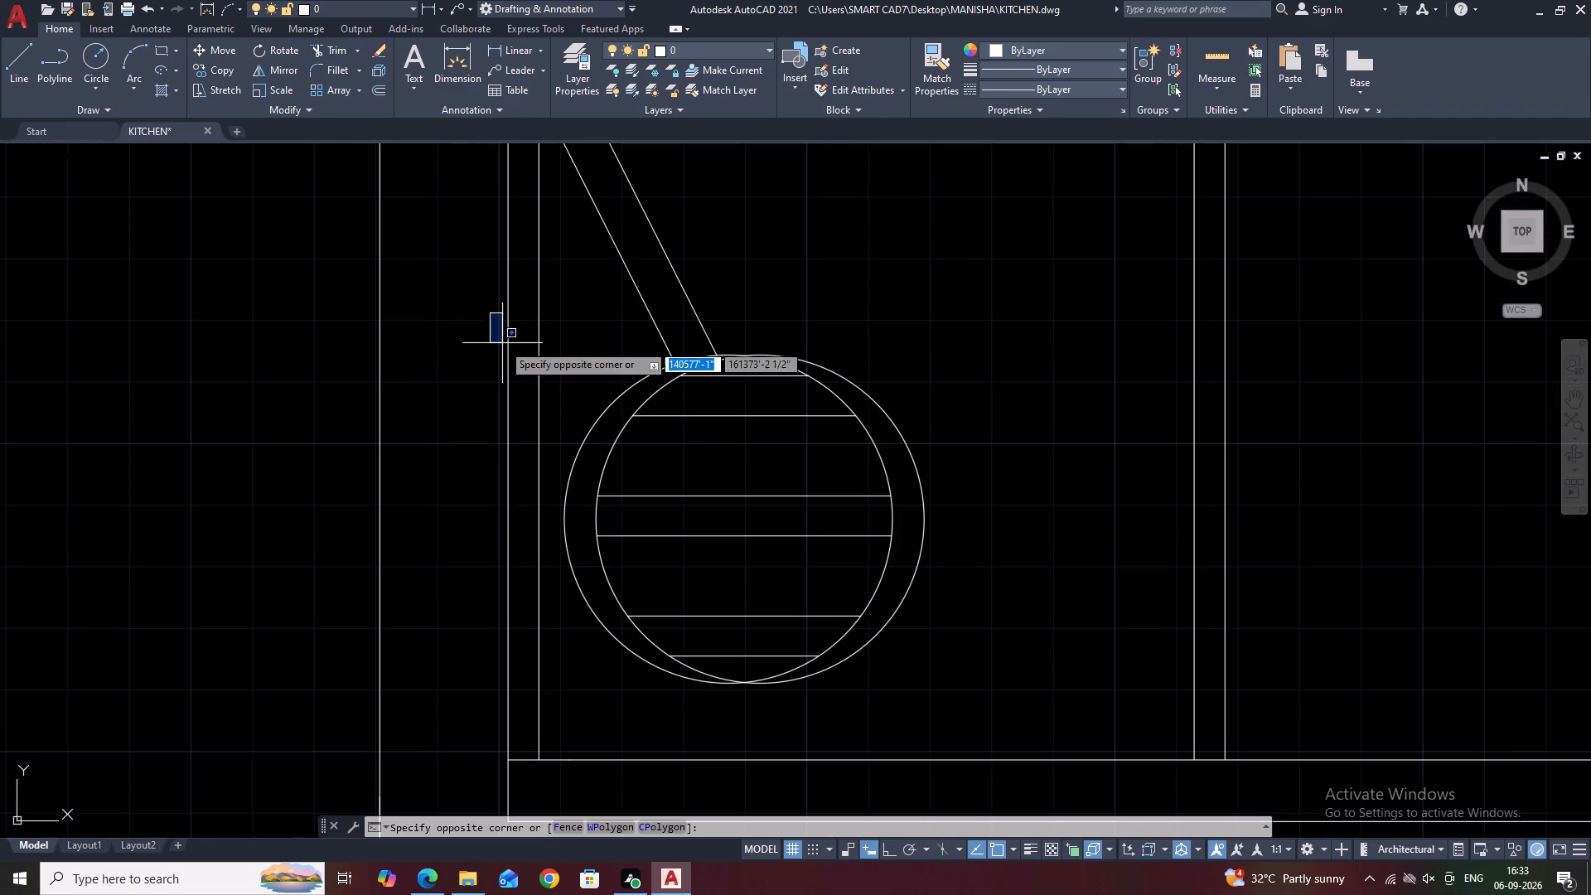
scroll(510, 352, down, 2)
click(693, 521)
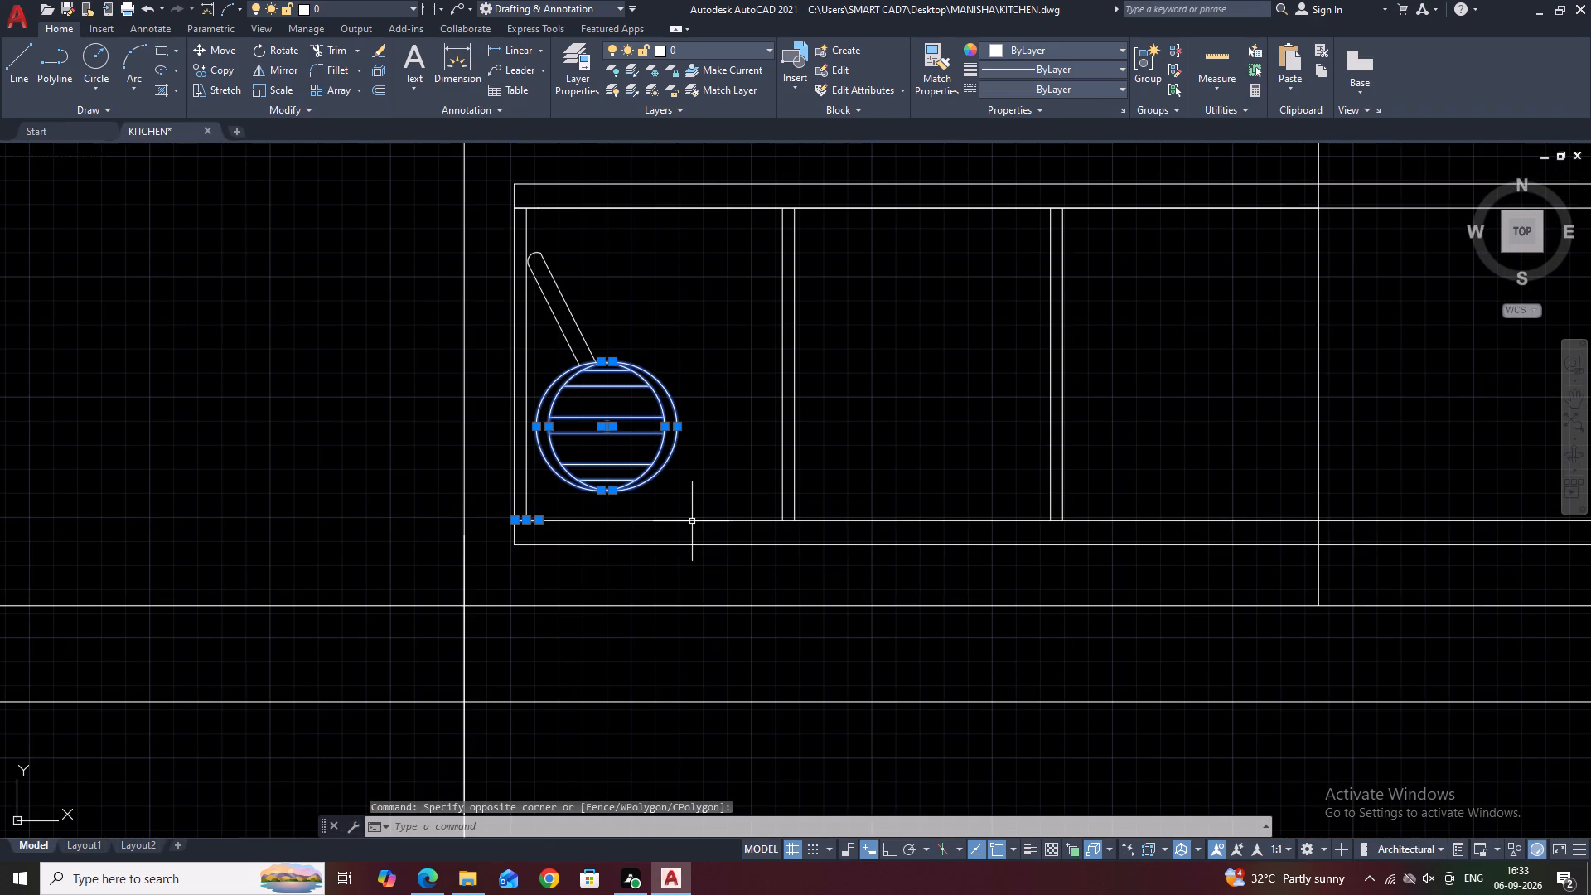
scroll(518, 534, up, 3)
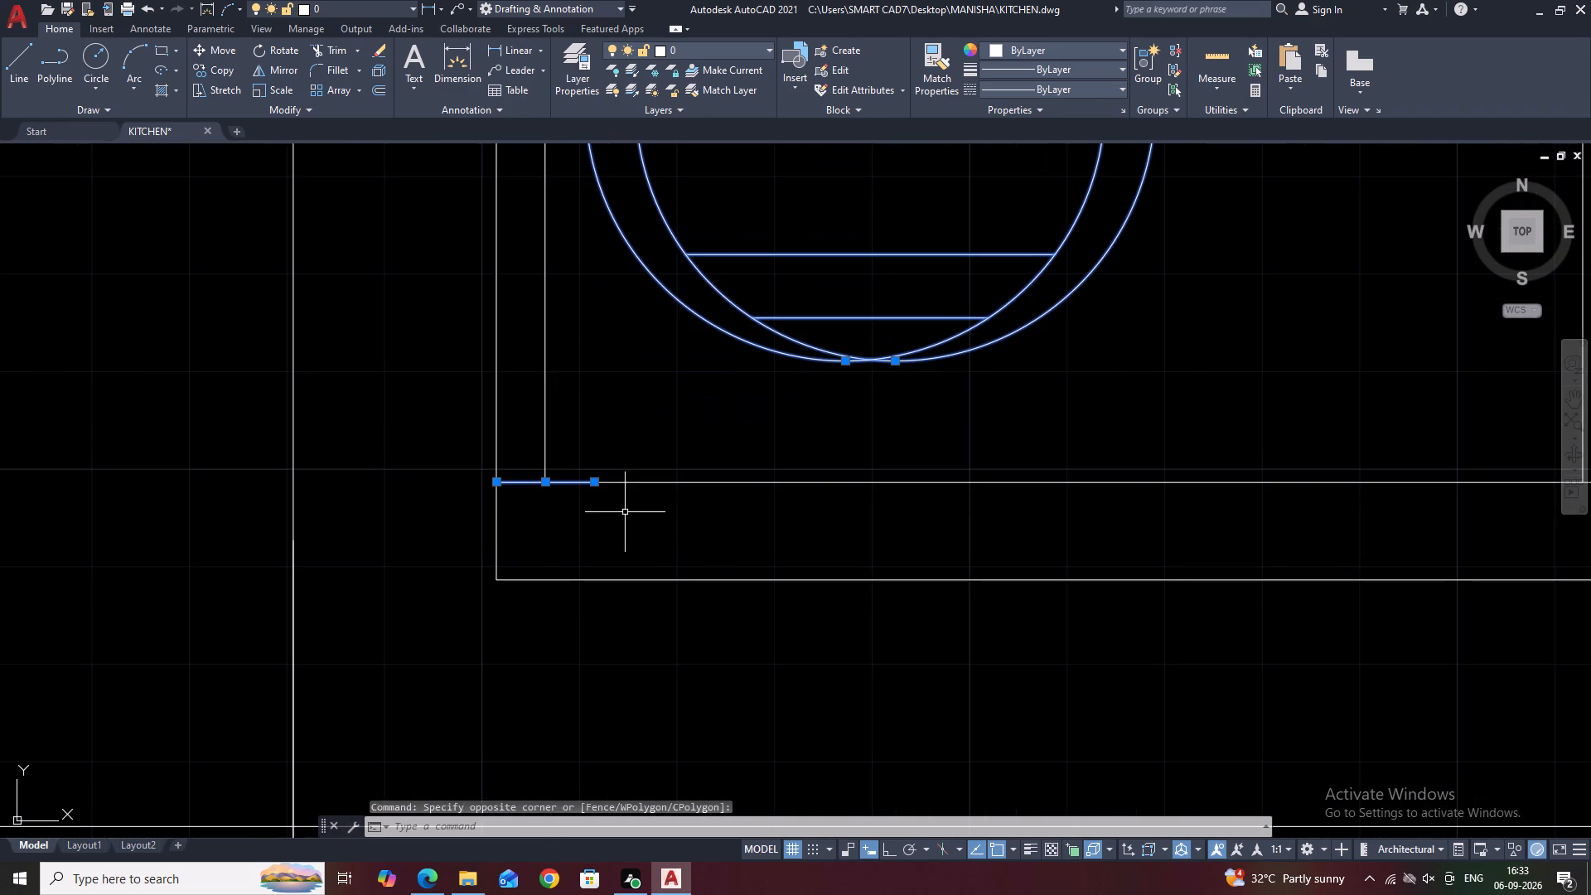
shift+click(617, 452)
shift+click(553, 494)
scroll(609, 451, down, 3)
middle_drag(668, 434, 677, 474)
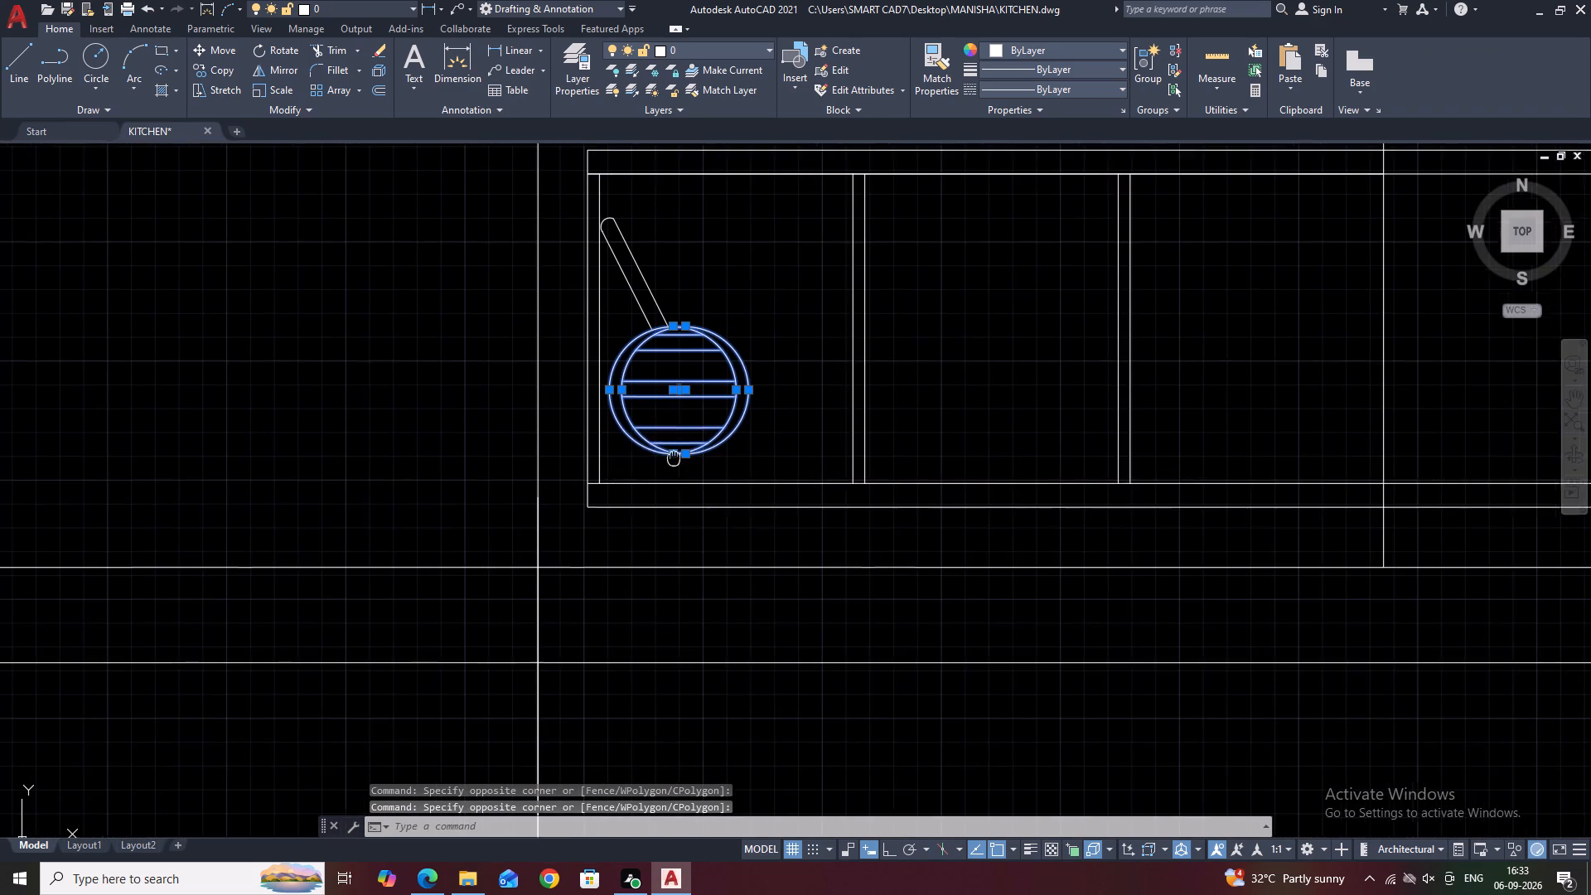
middle_drag(677, 474, 678, 496)
key(c)
key(o)
key(space)
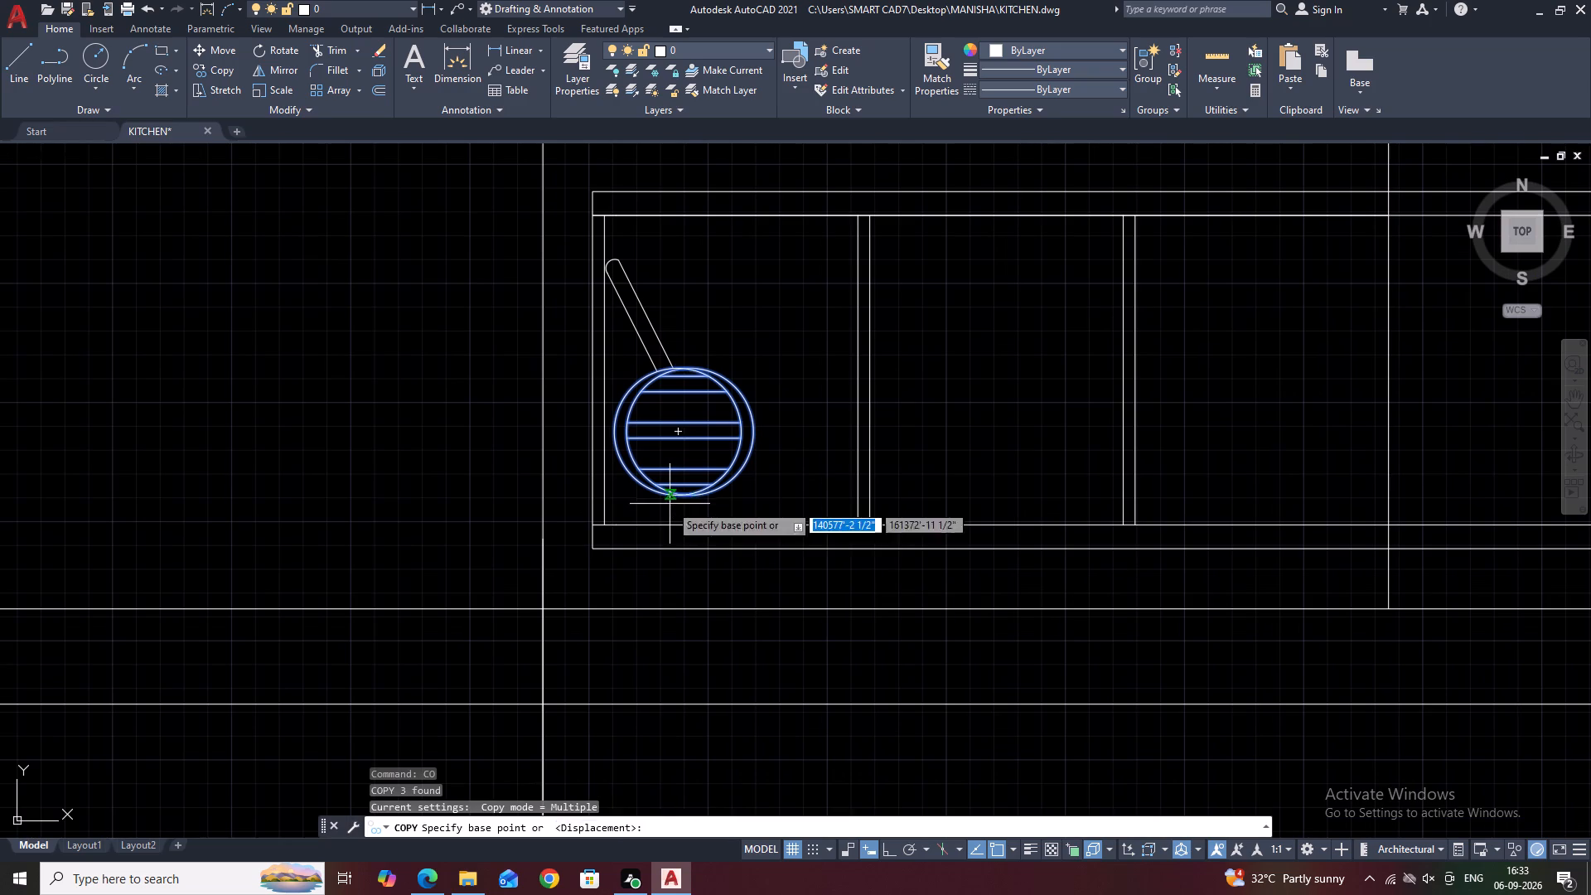
click(673, 434)
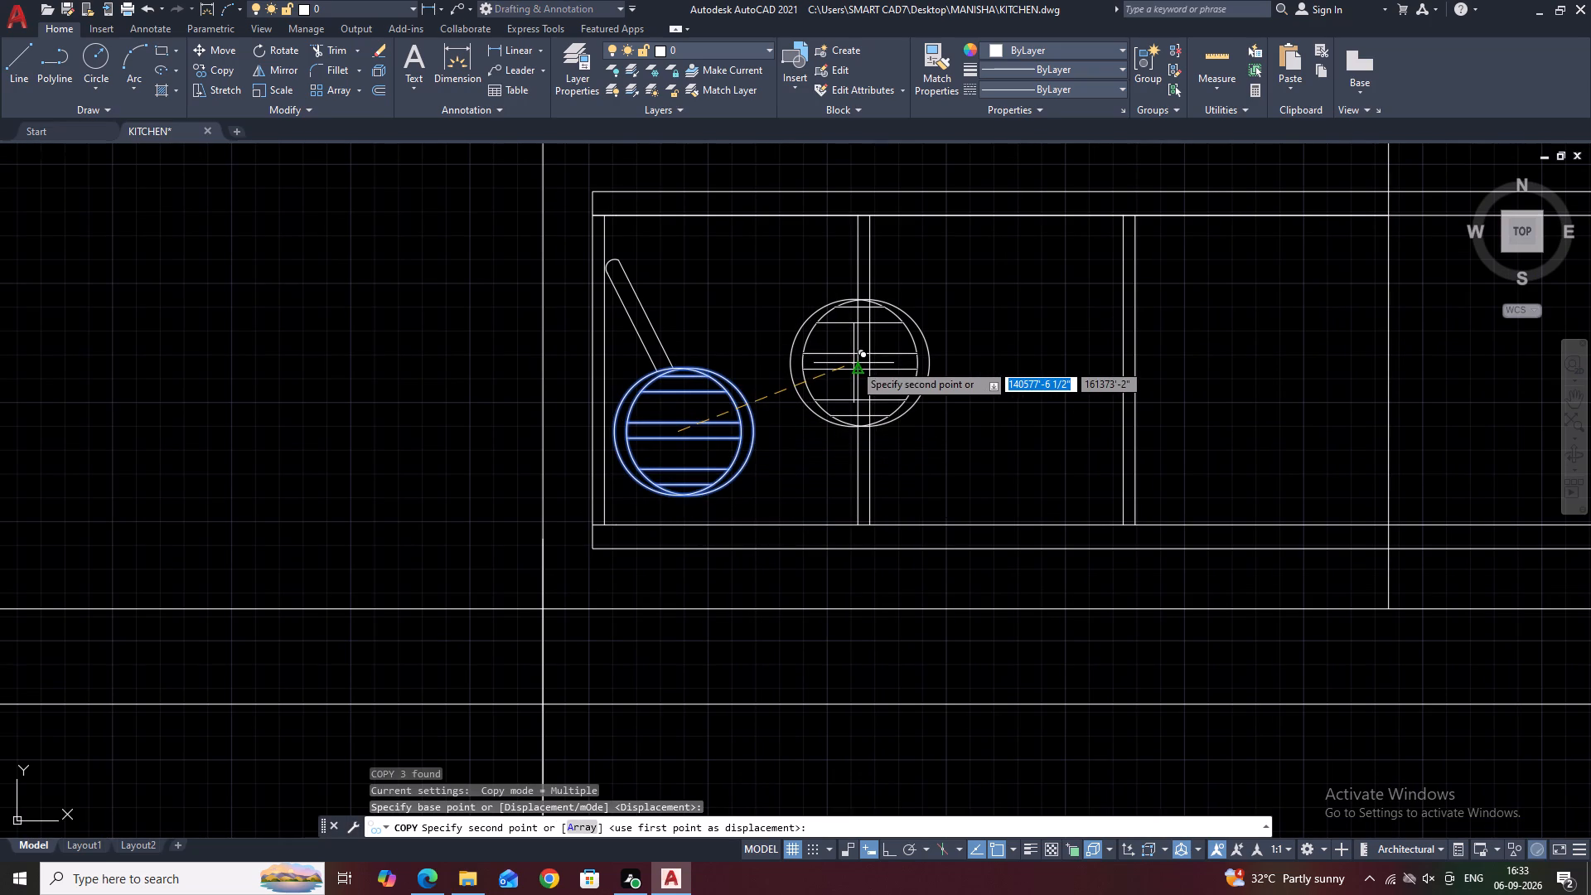
click(850, 378)
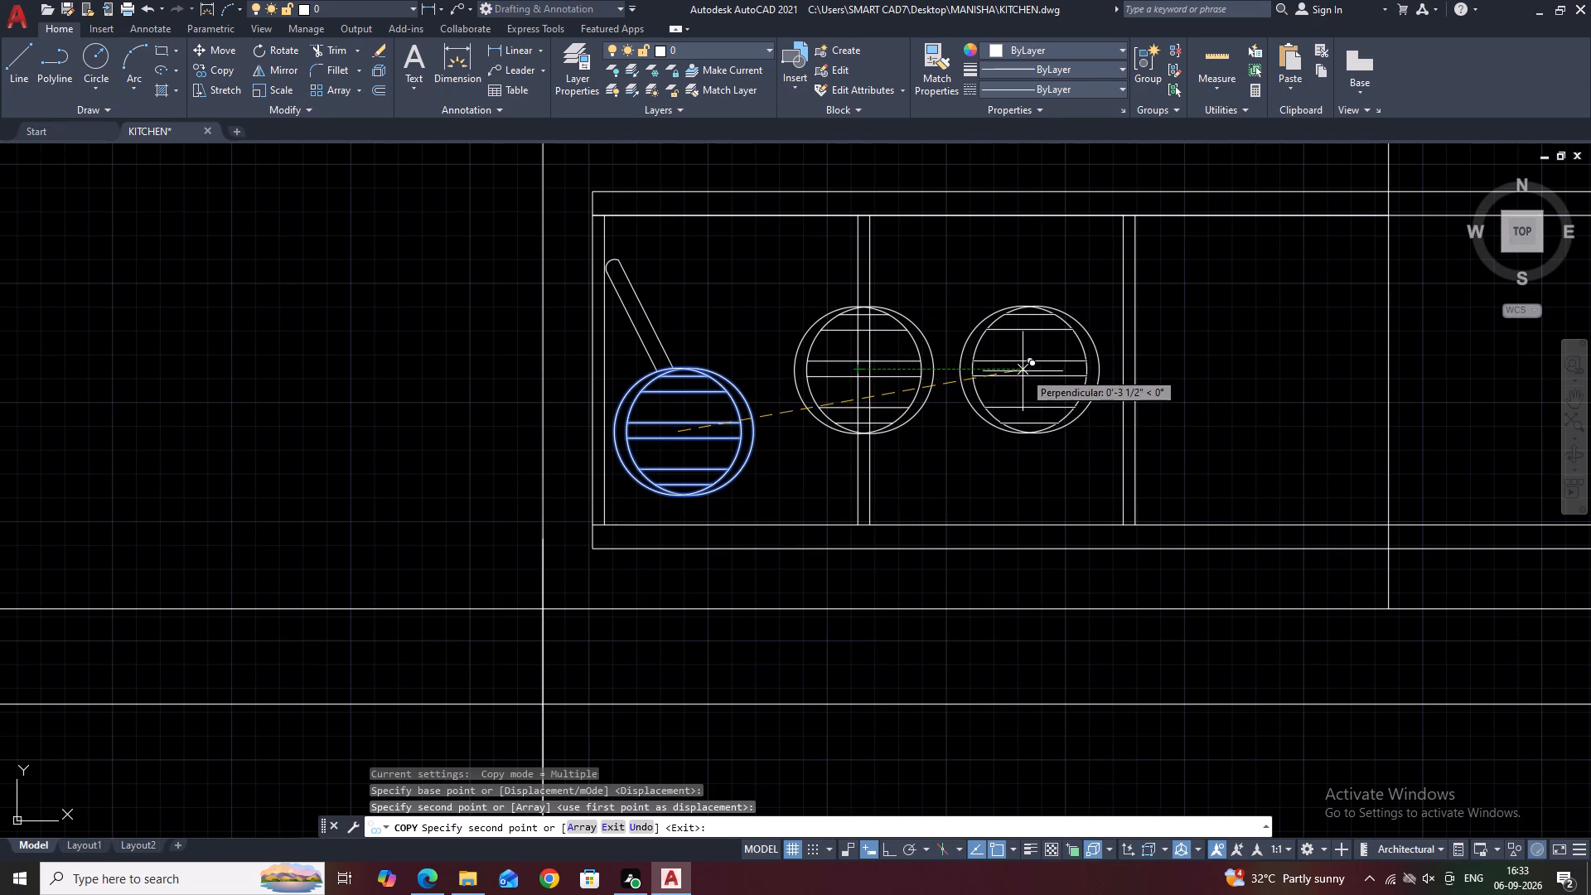
click(1016, 448)
Place three more copies of the hatched circles, spread at staggered heights along the wide compartment.
scroll(906, 315, down, 2)
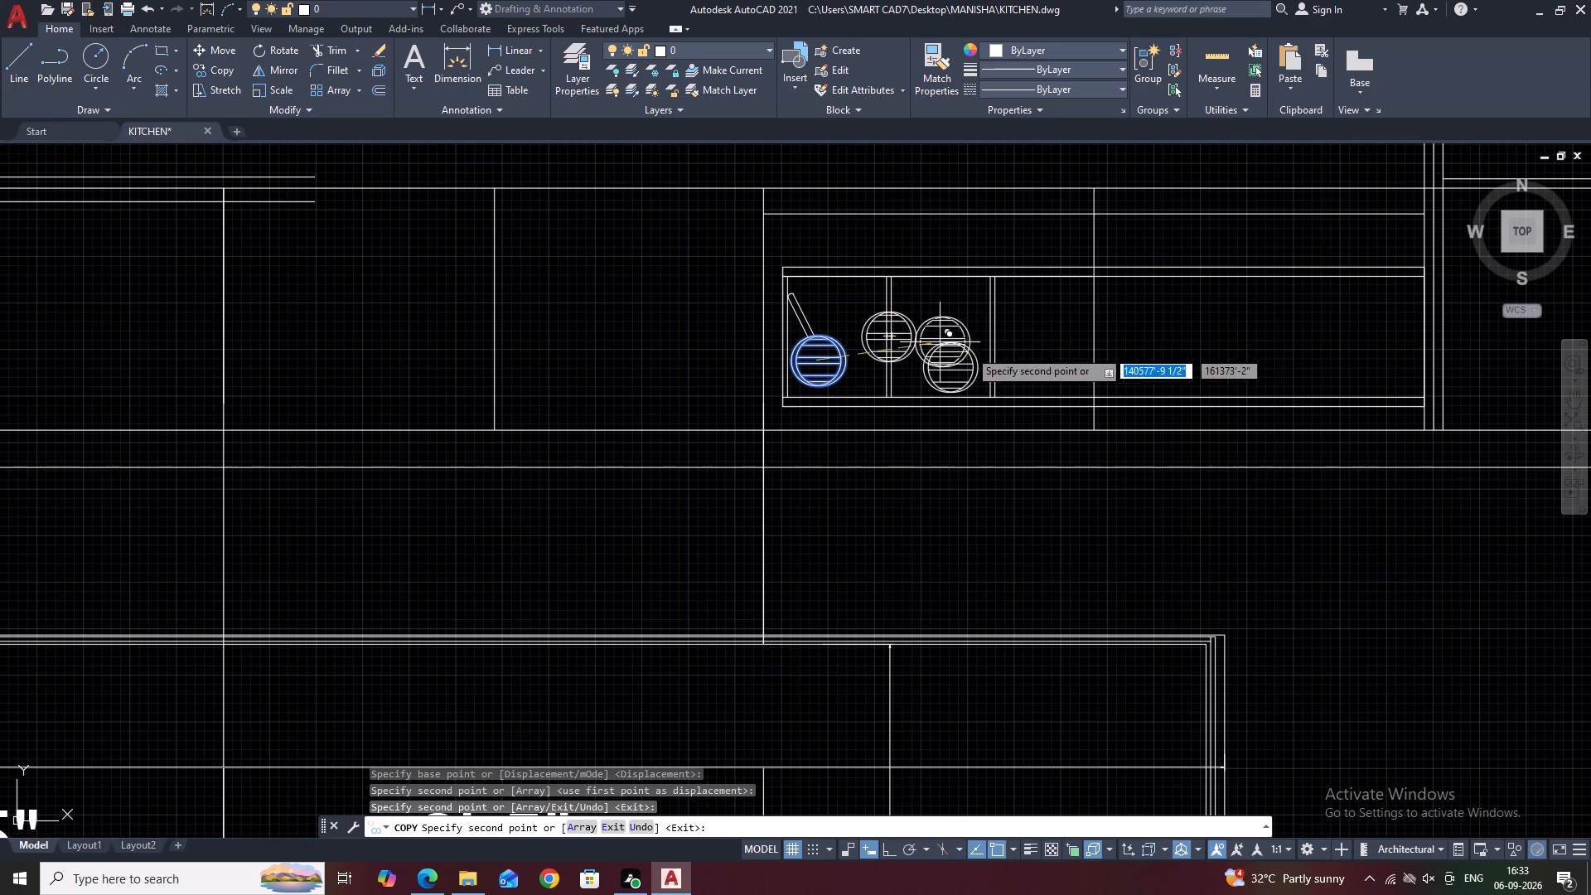
middle_drag(1124, 350, 1009, 381)
scroll(1018, 392, up, 1)
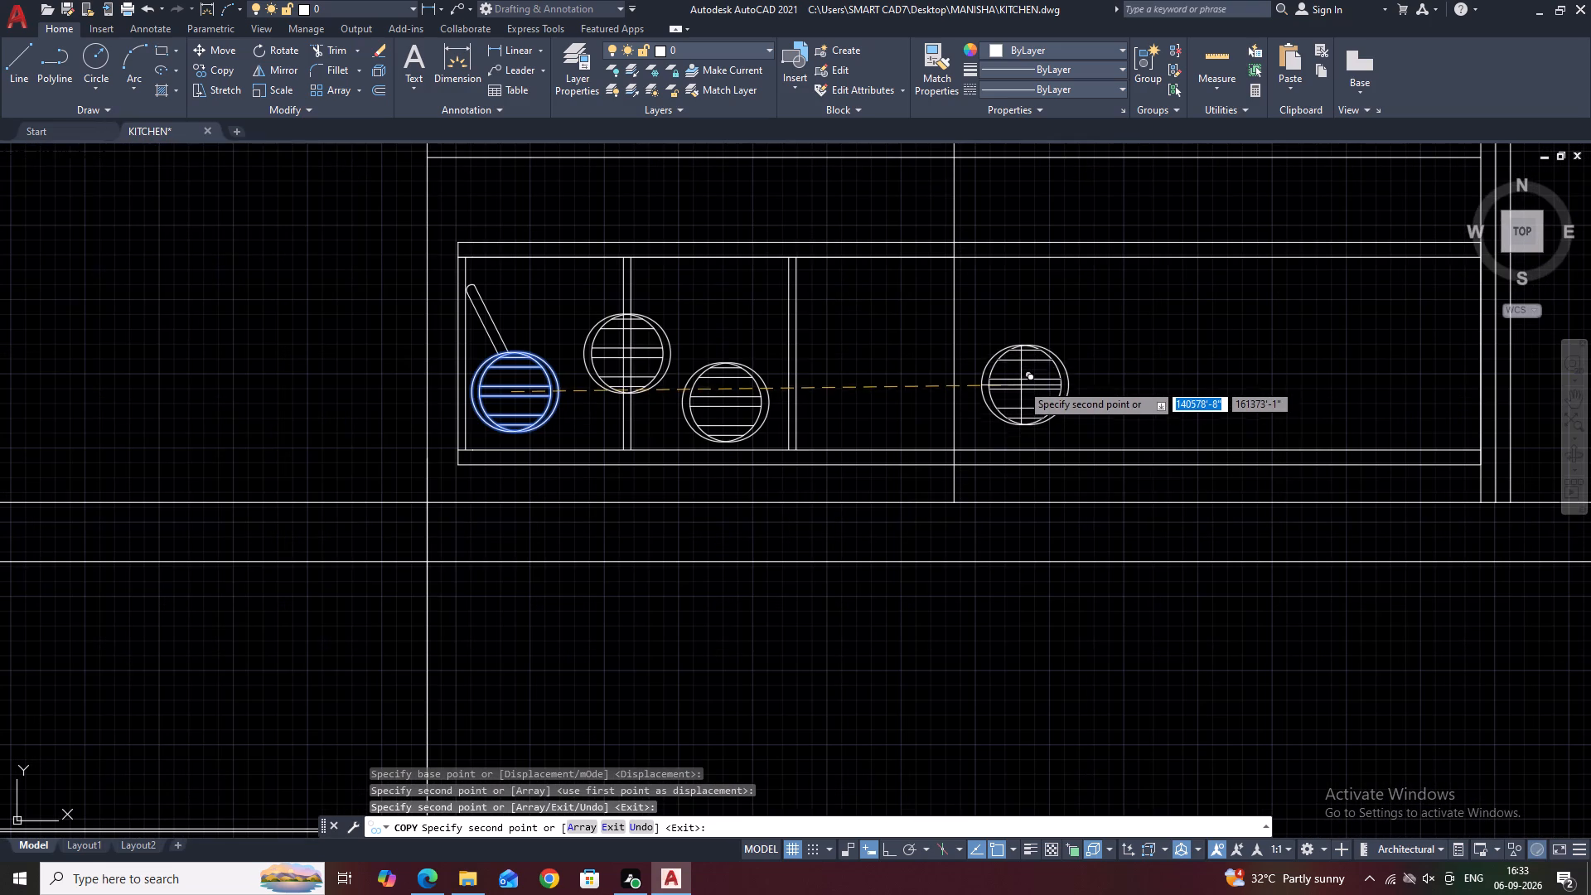
click(1021, 381)
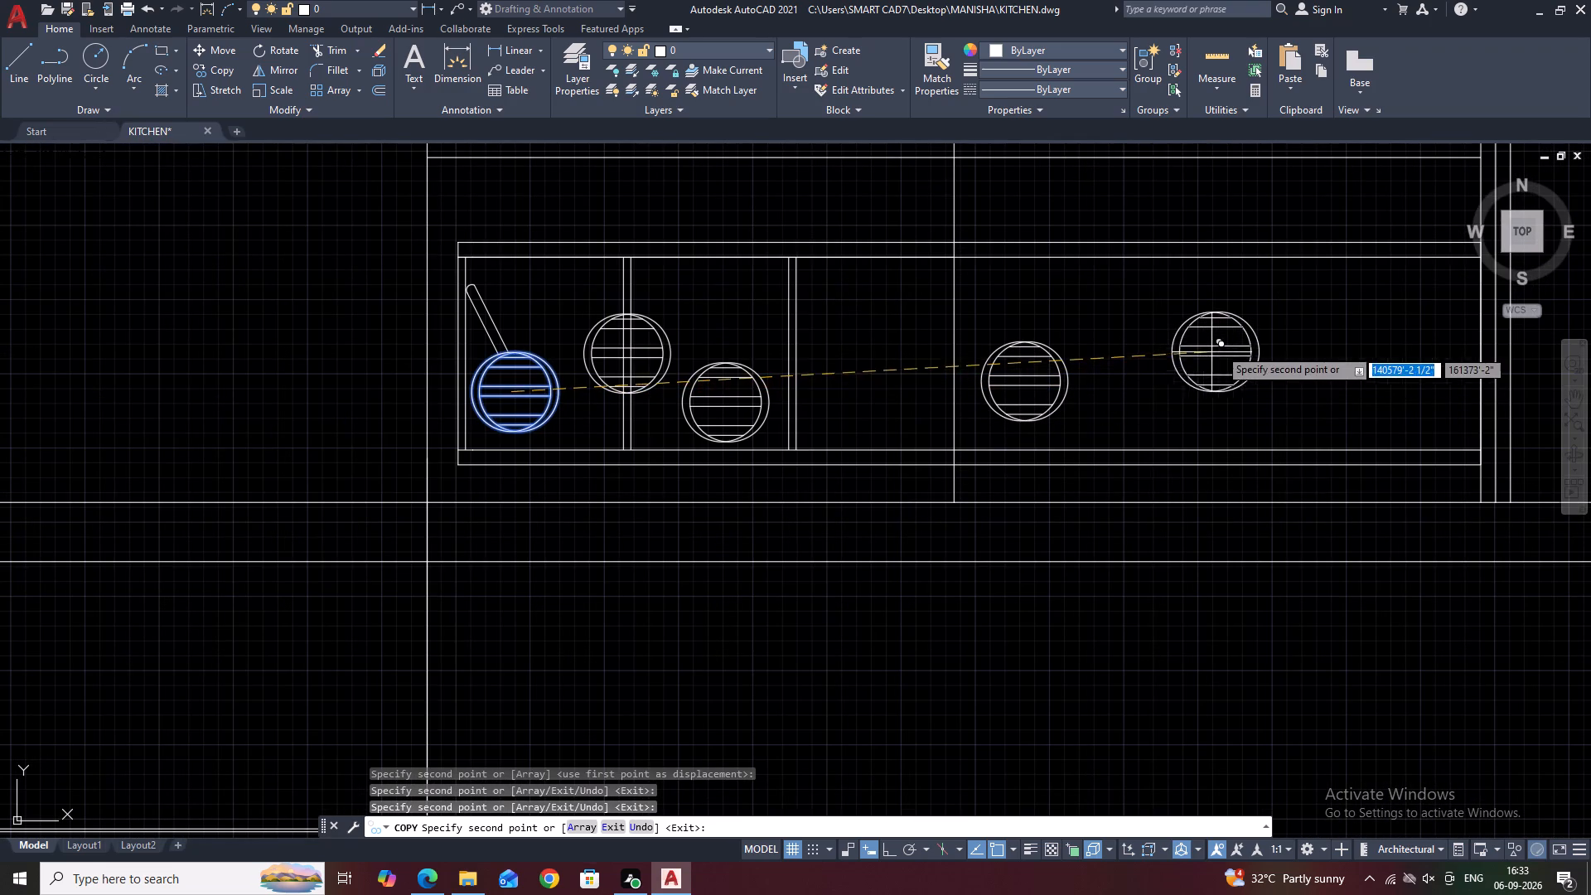
click(1227, 342)
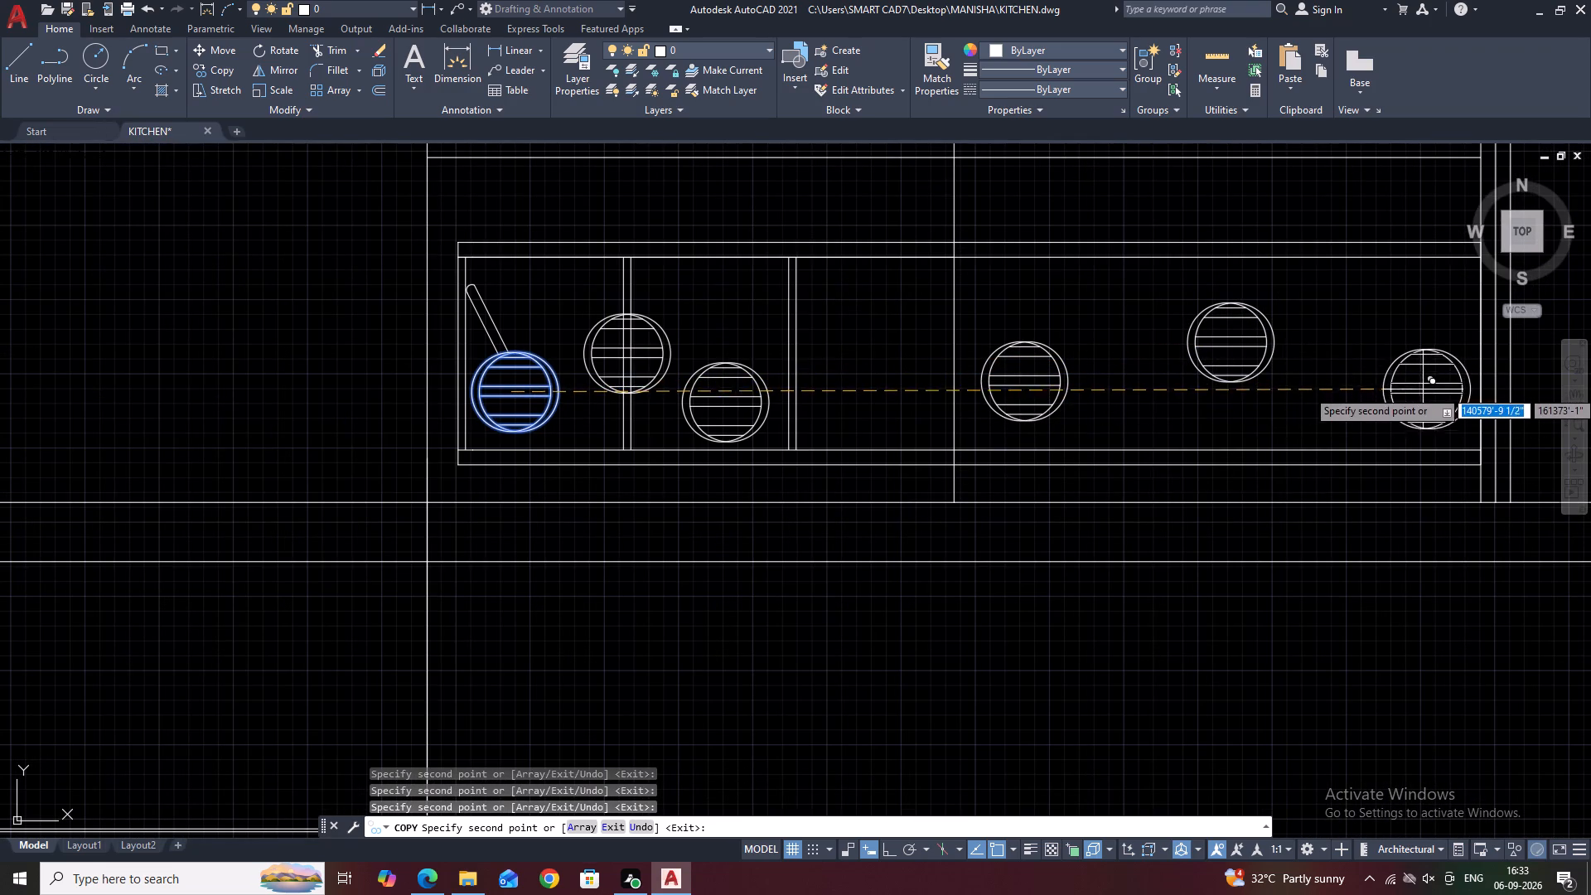
click(1423, 383)
scroll(900, 327, down, 3)
key(Escape)
Examine the copied circles in the 3' section's frame and against the whole kitchen counter layout.
middle_drag(949, 319, 960, 362)
scroll(921, 375, up, 2)
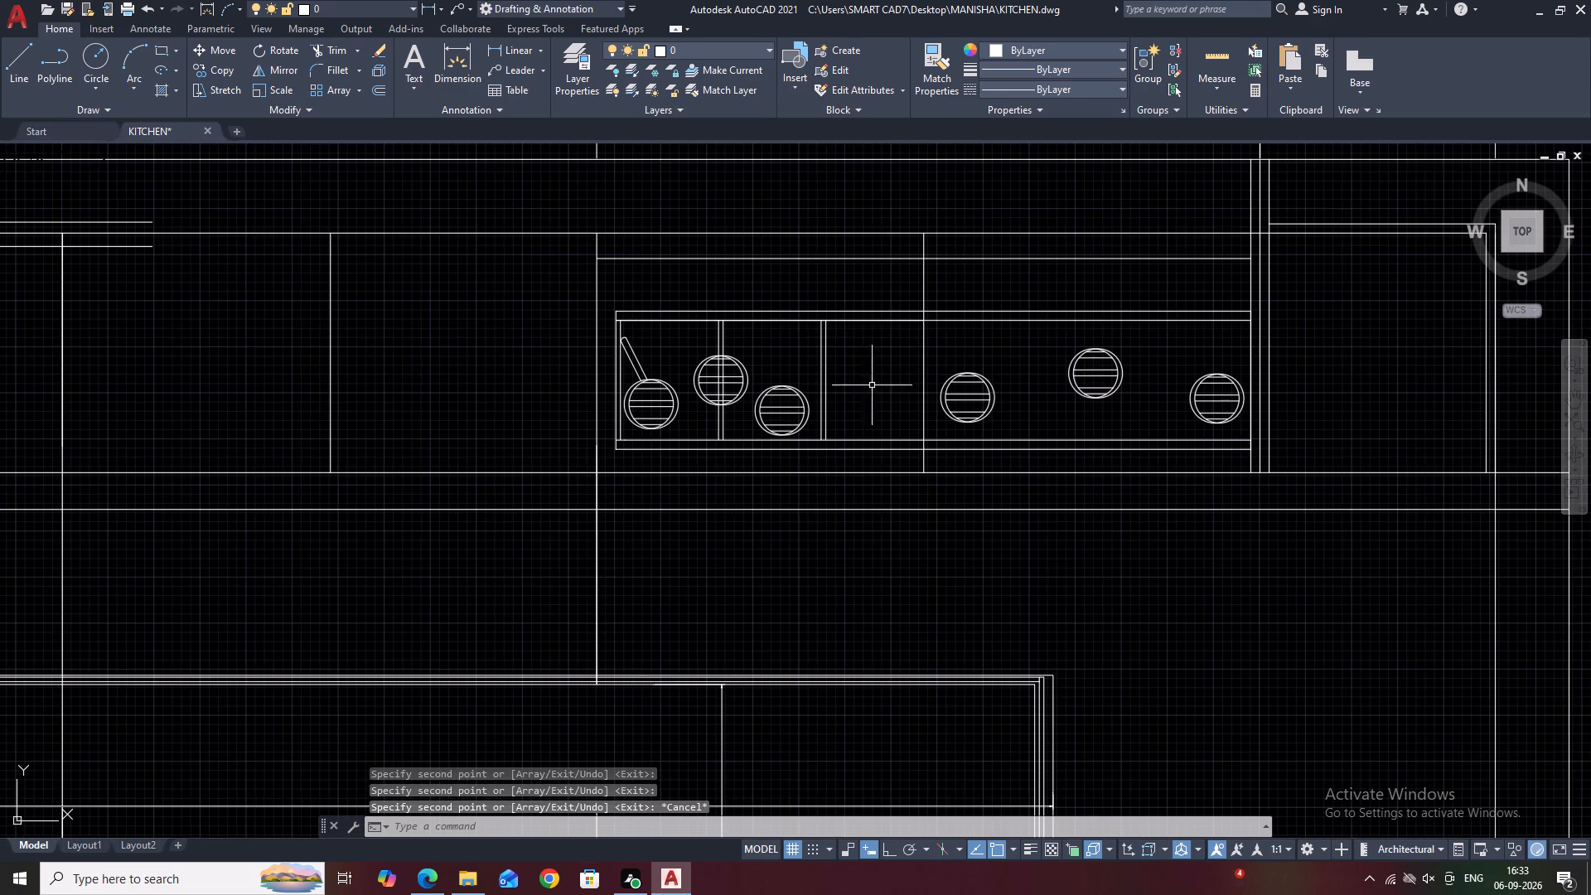
scroll(1006, 404, up, 2)
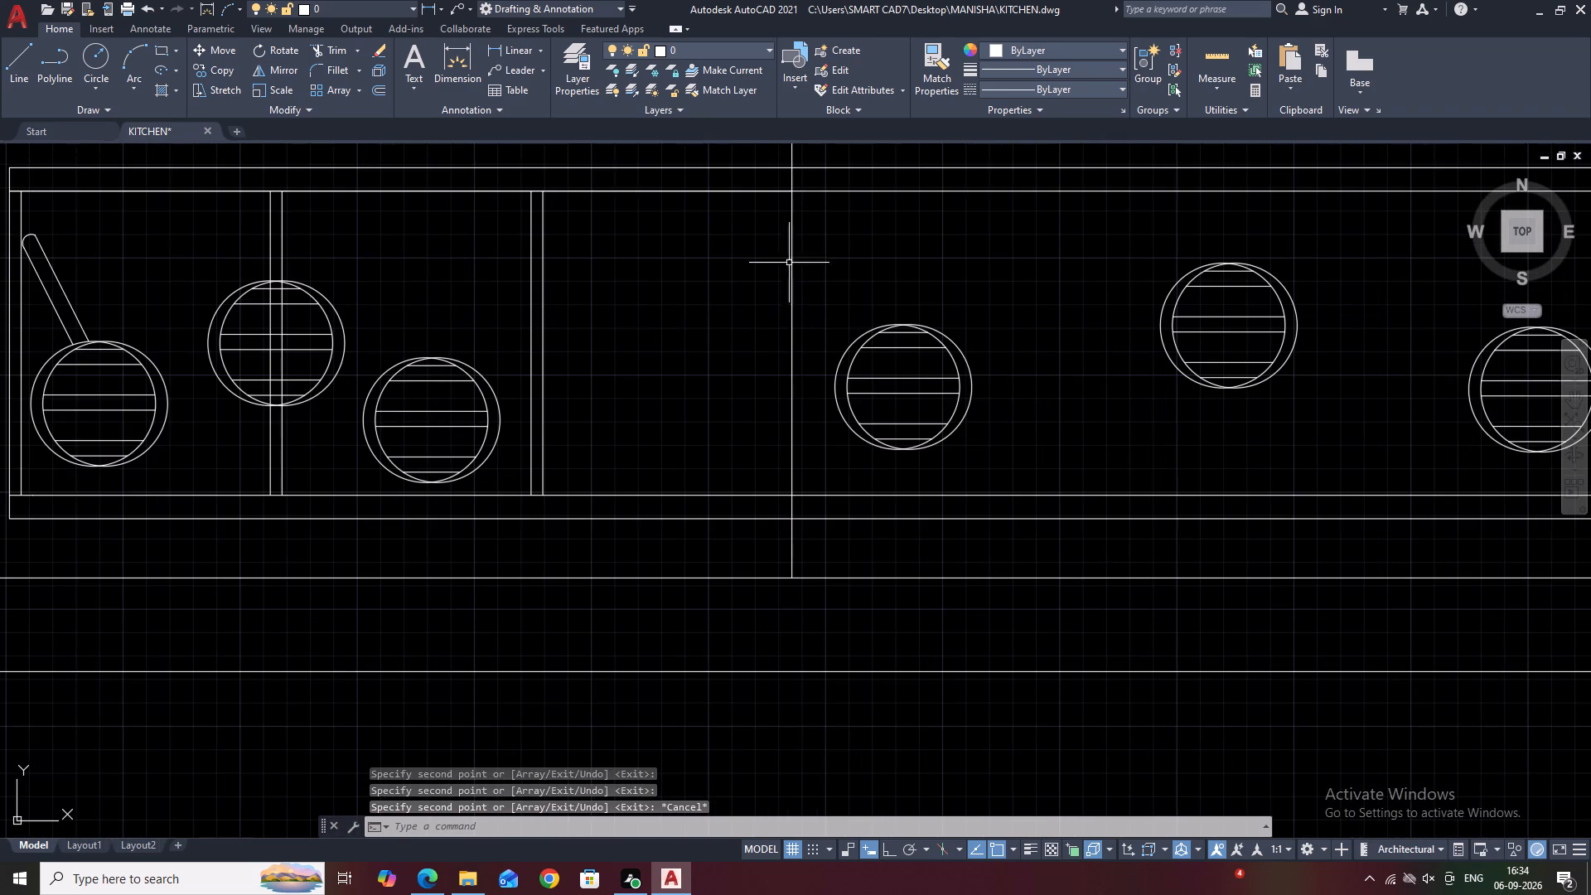
scroll(771, 253, down, 2)
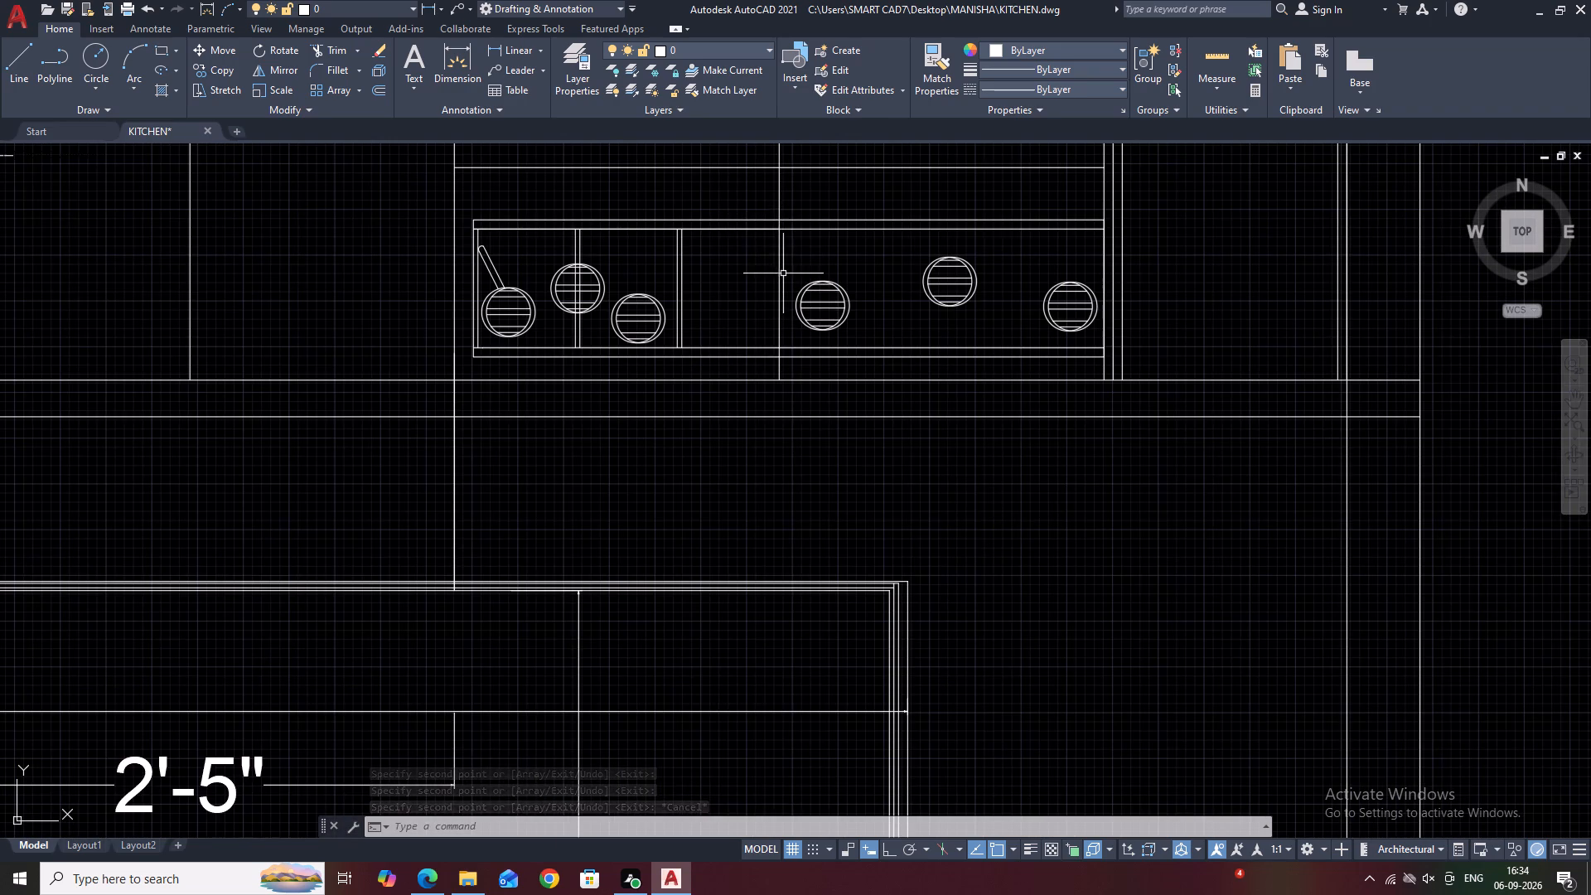
key(Escape)
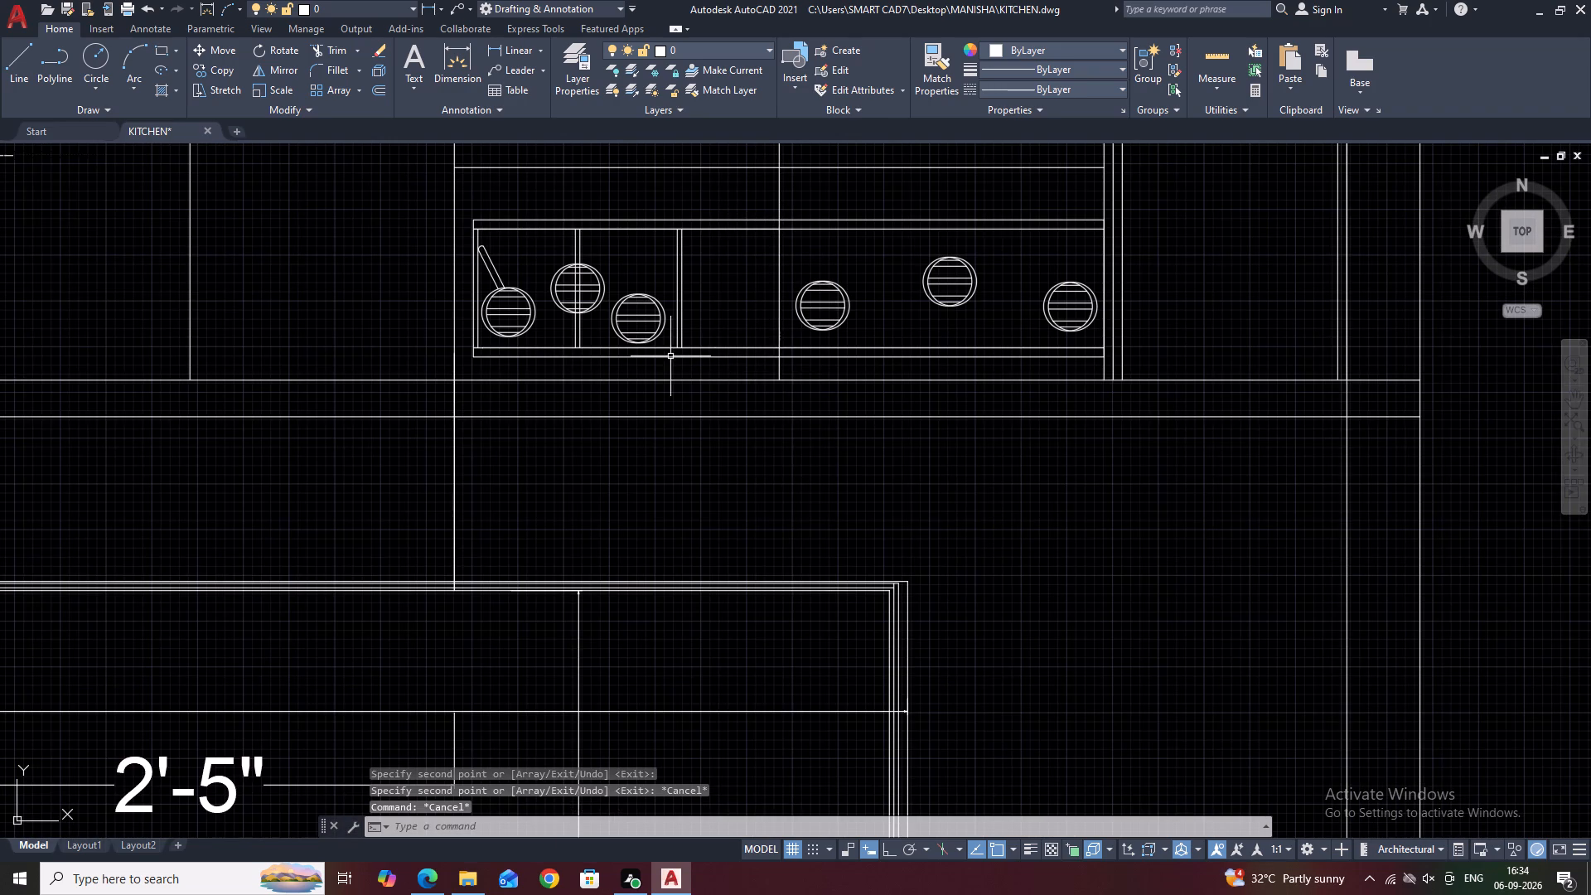
middle_drag(676, 358, 705, 397)
scroll(910, 395, down, 3)
scroll(797, 372, up, 1)
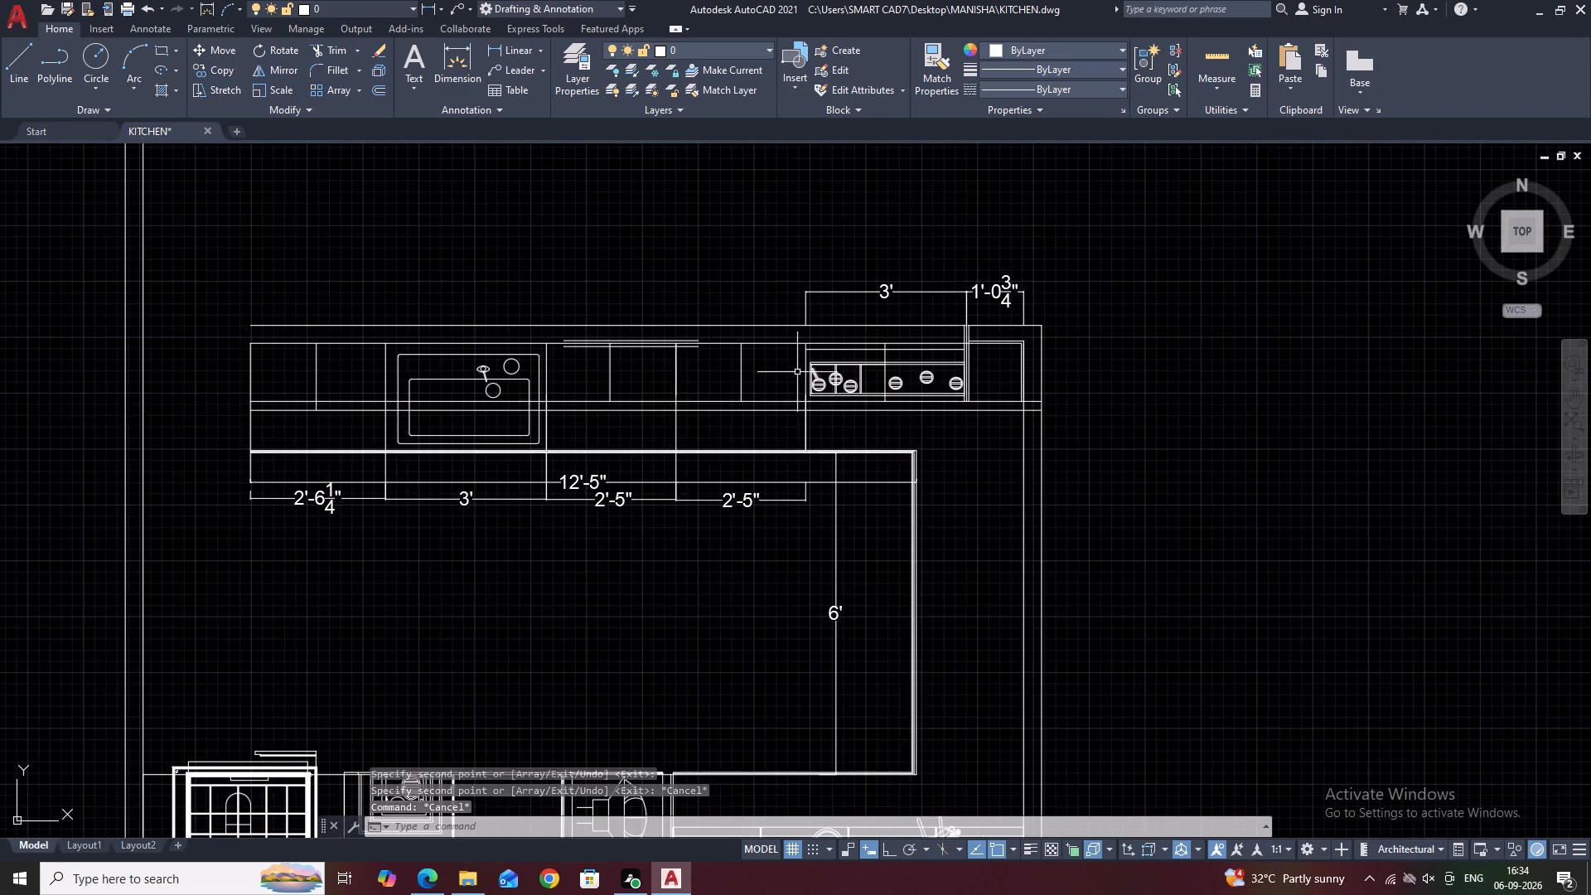
scroll(797, 372, up, 3)
middle_drag(892, 347, 824, 348)
middle_drag(913, 360, 795, 366)
scroll(843, 377, down, 1)
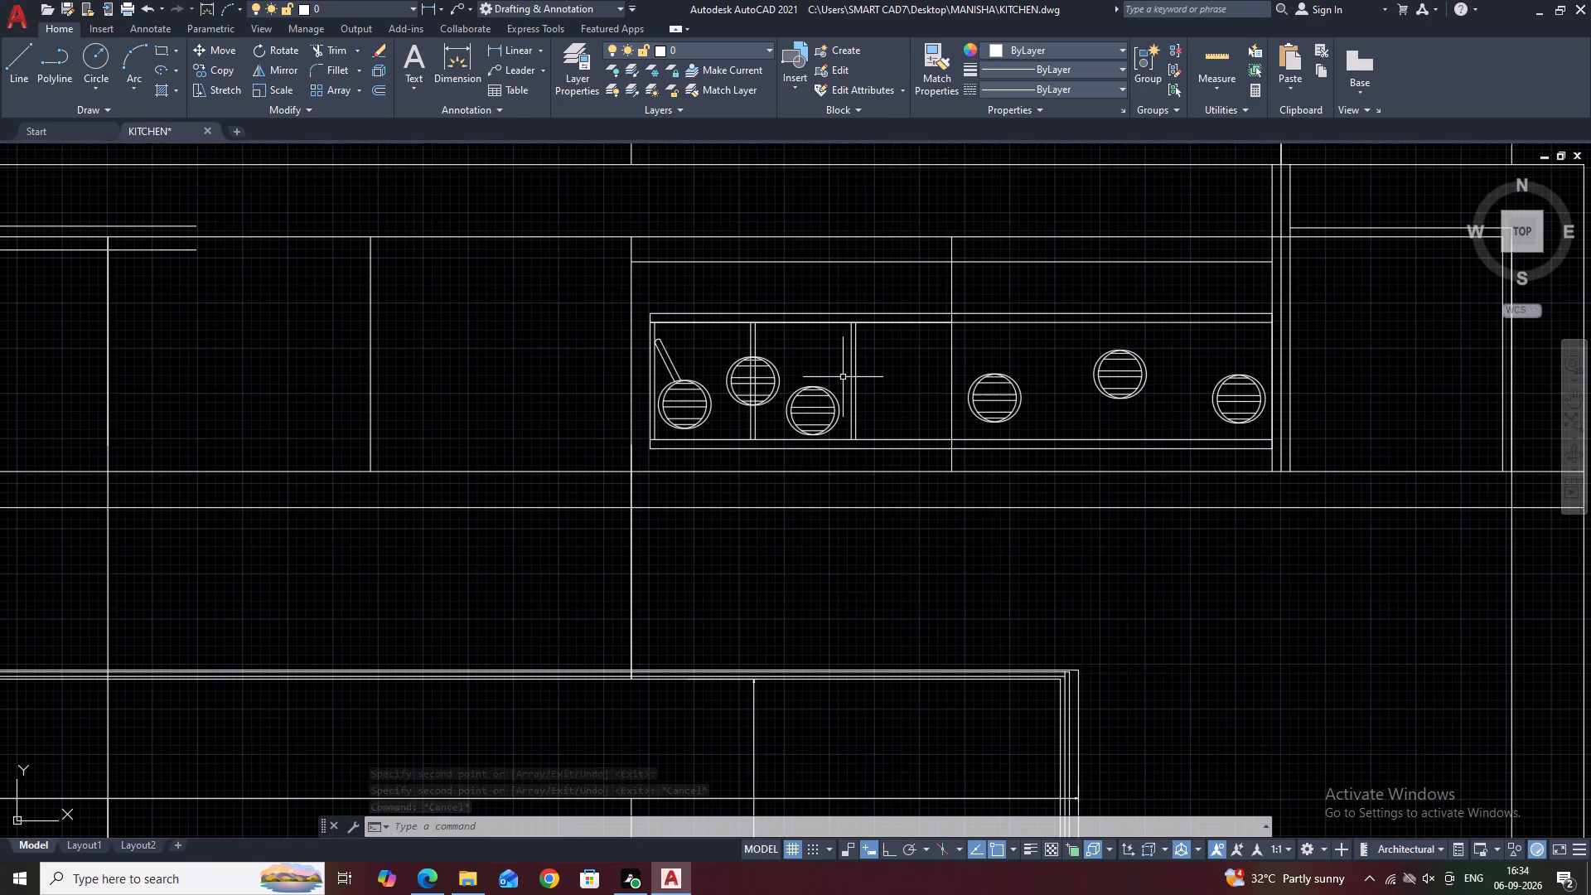
Browse the Kitchens.dwg and House Designer.dwg block collections in DesignCenter, then close it.
text(DC)
key(space)
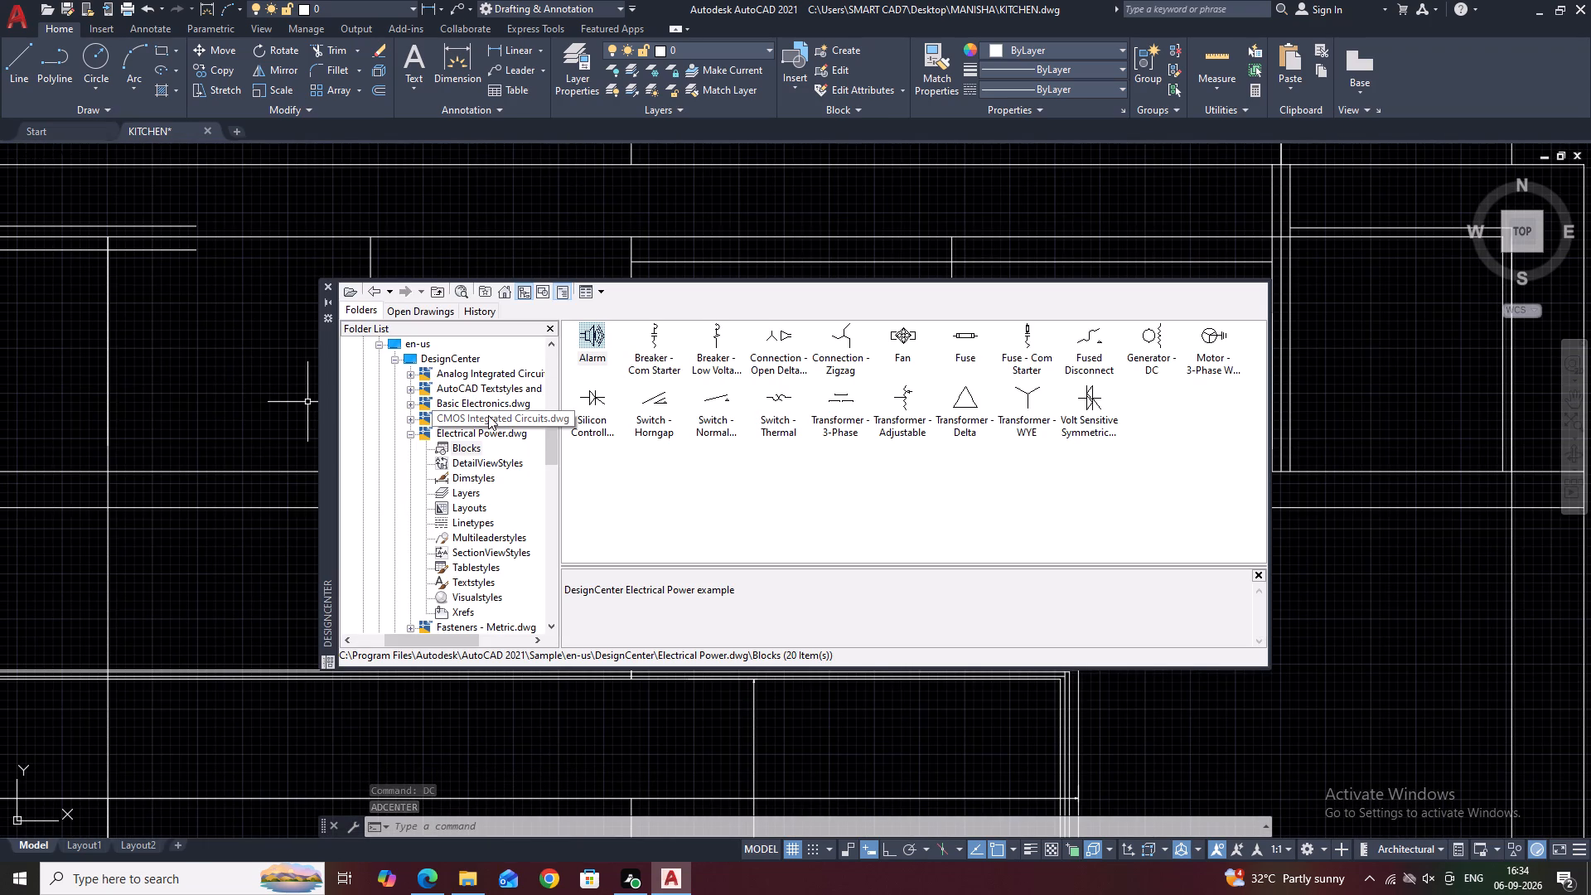
scroll(505, 423, down, 1)
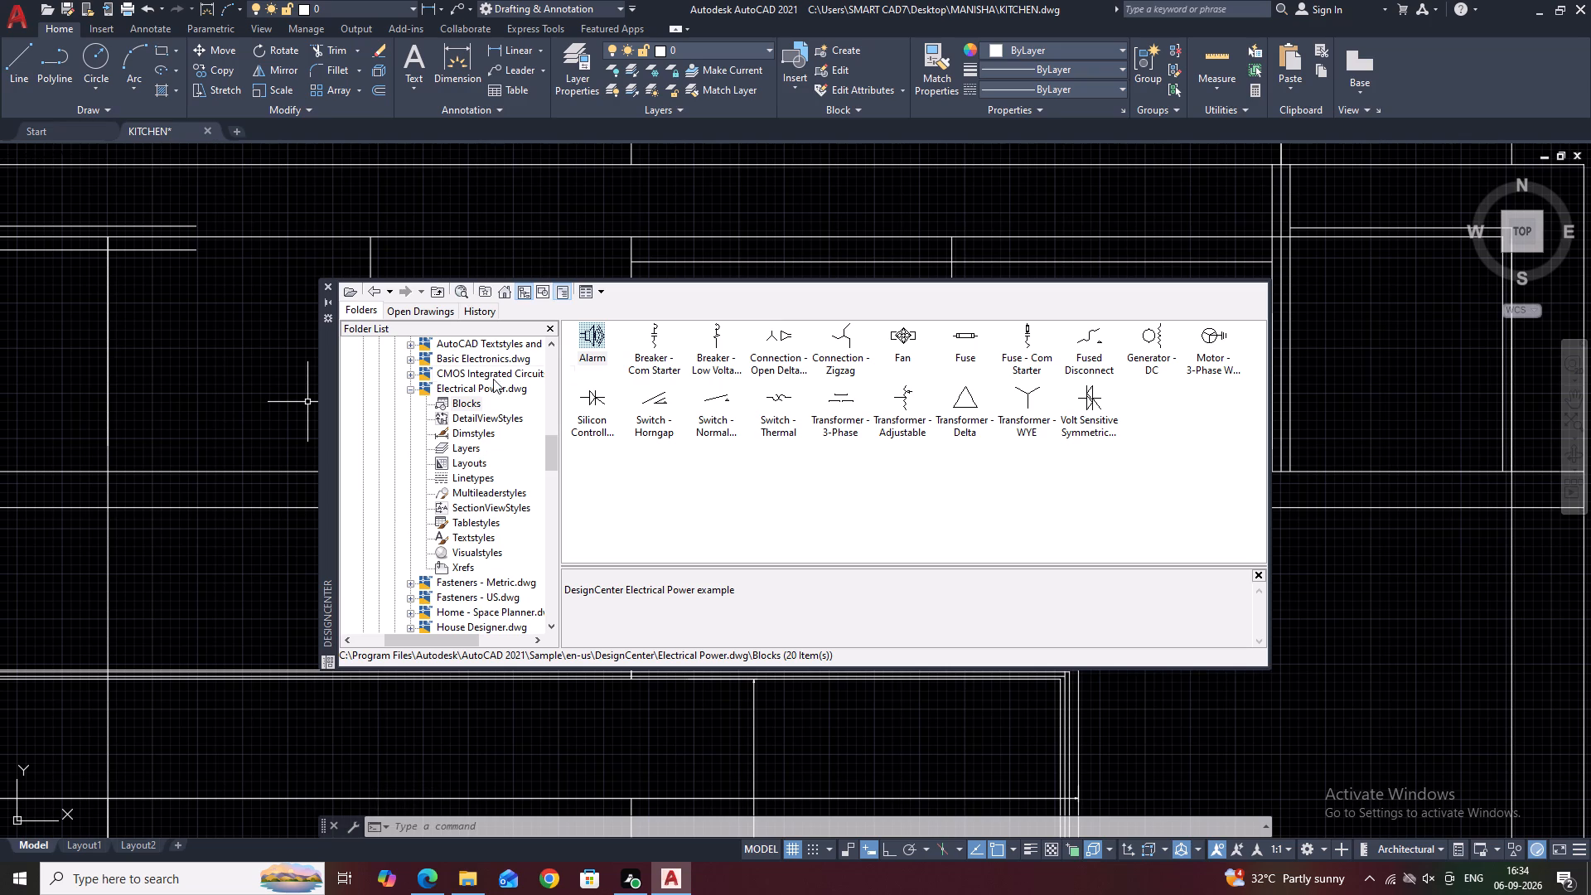
scroll(483, 545, down, 3)
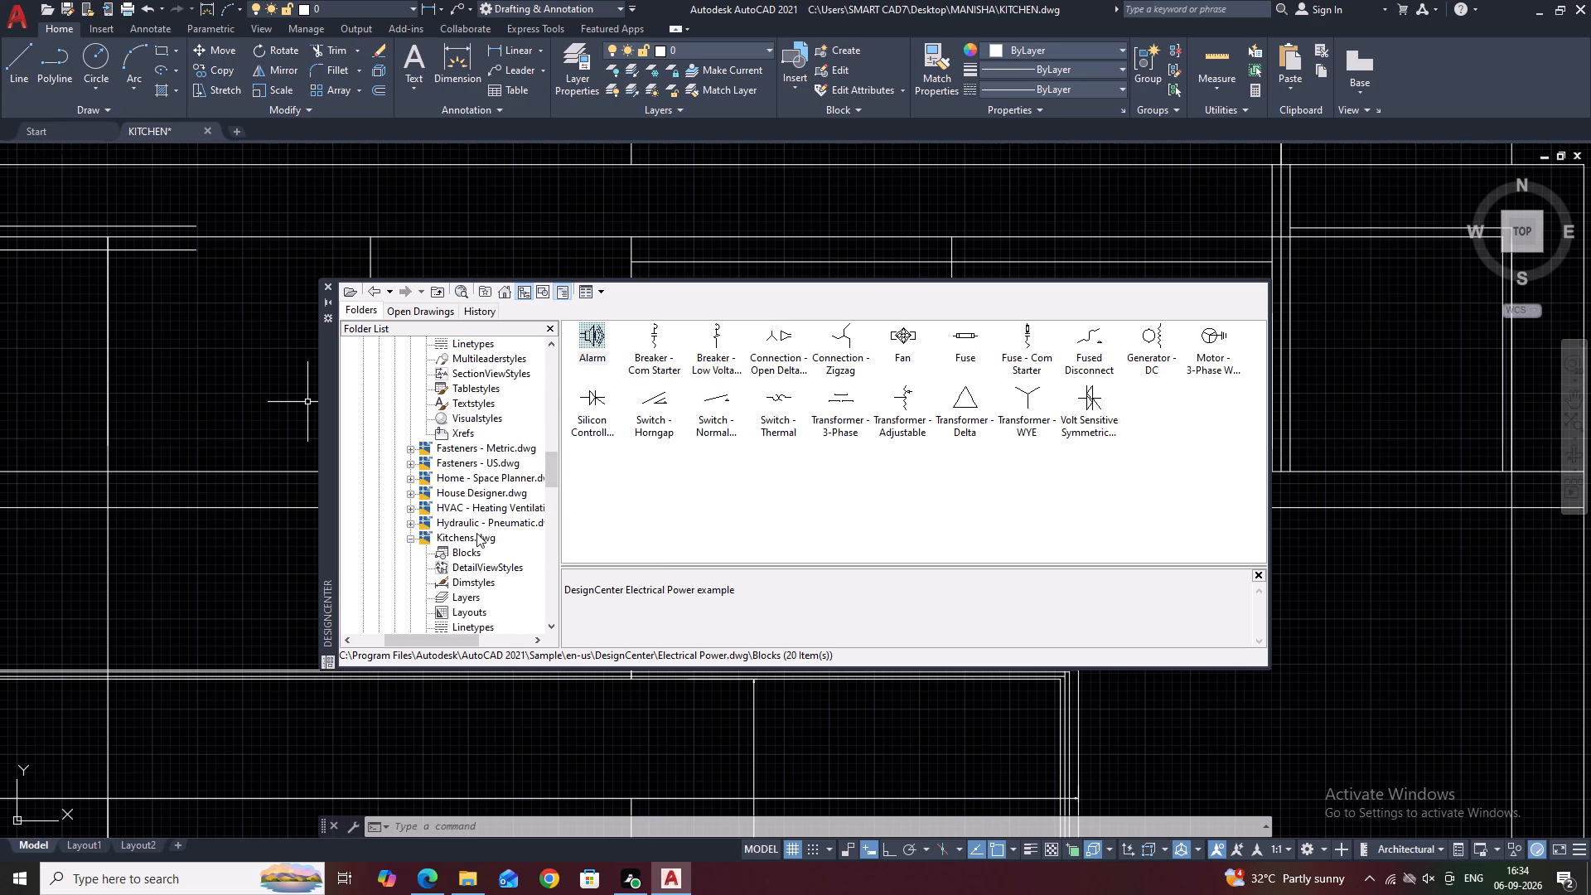
click(485, 537)
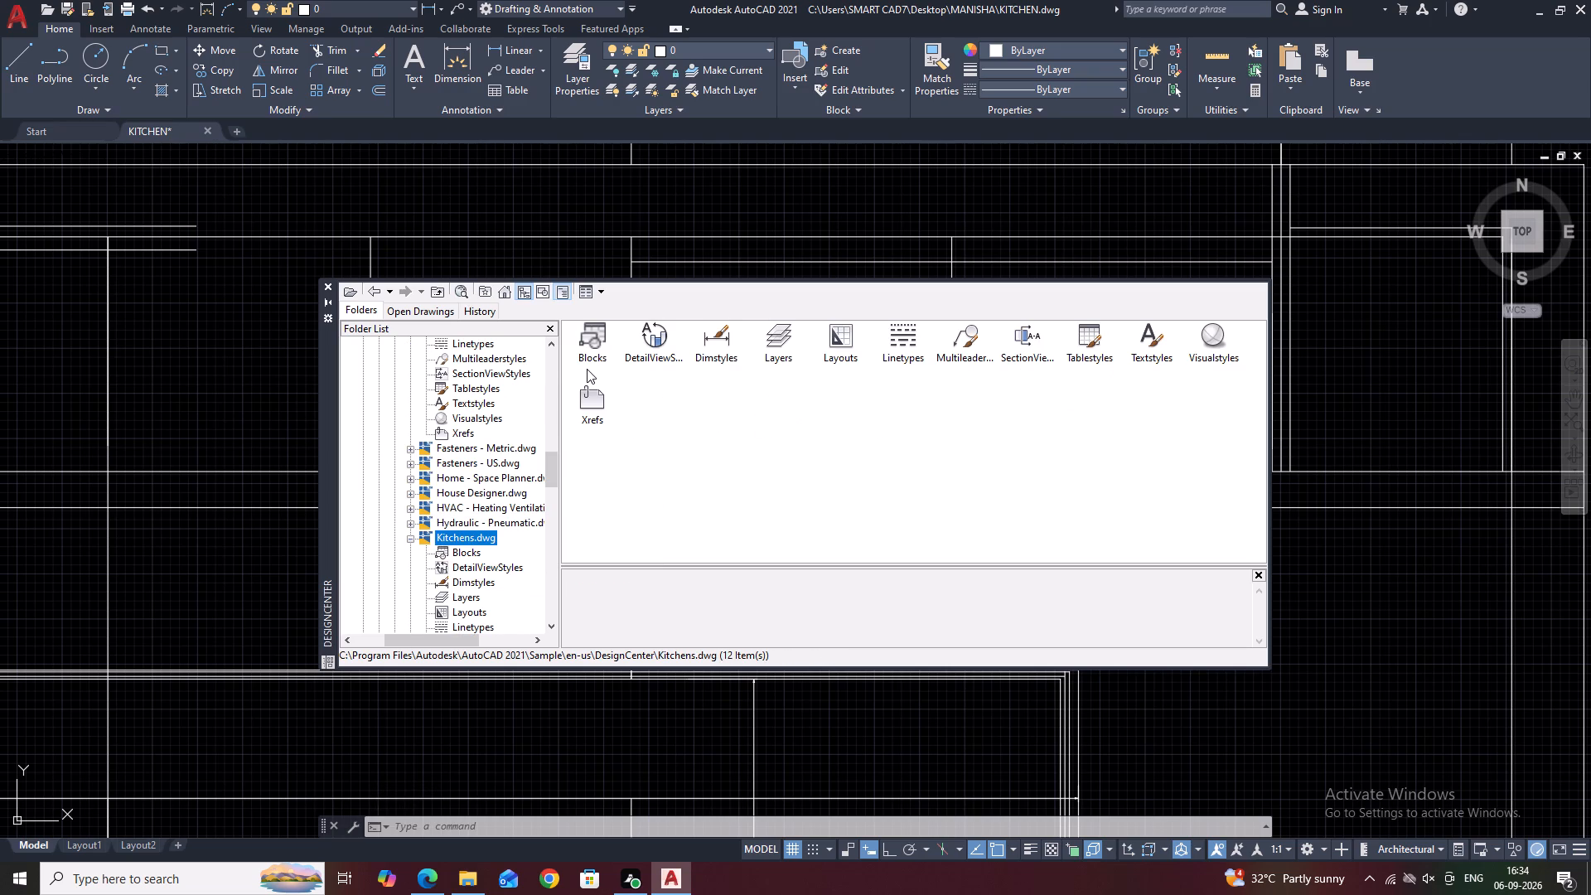
double_click(600, 362)
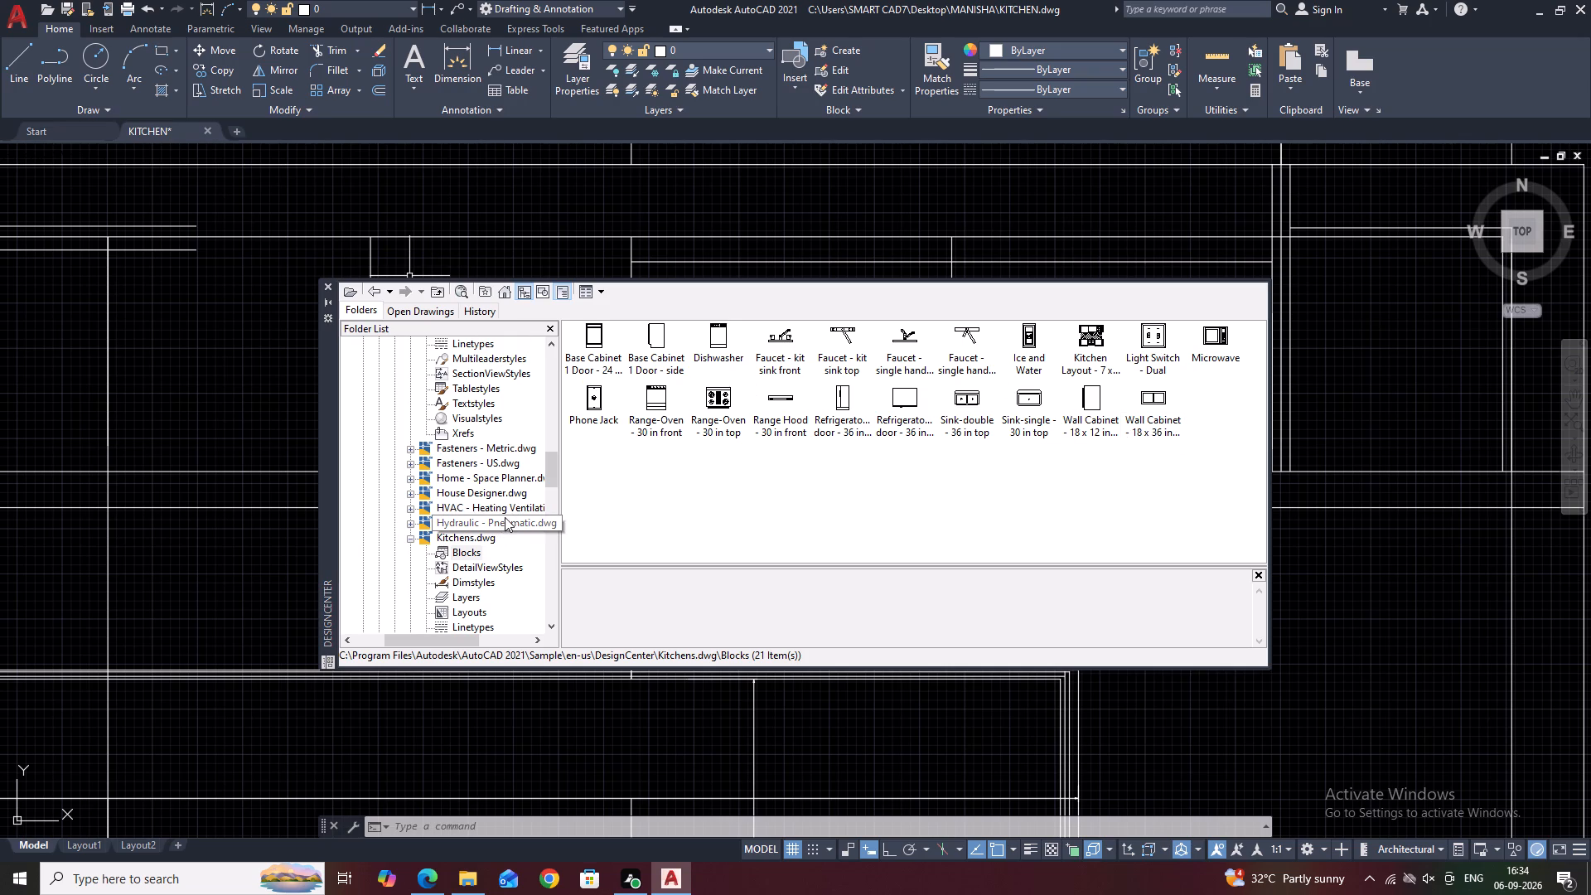
click(505, 493)
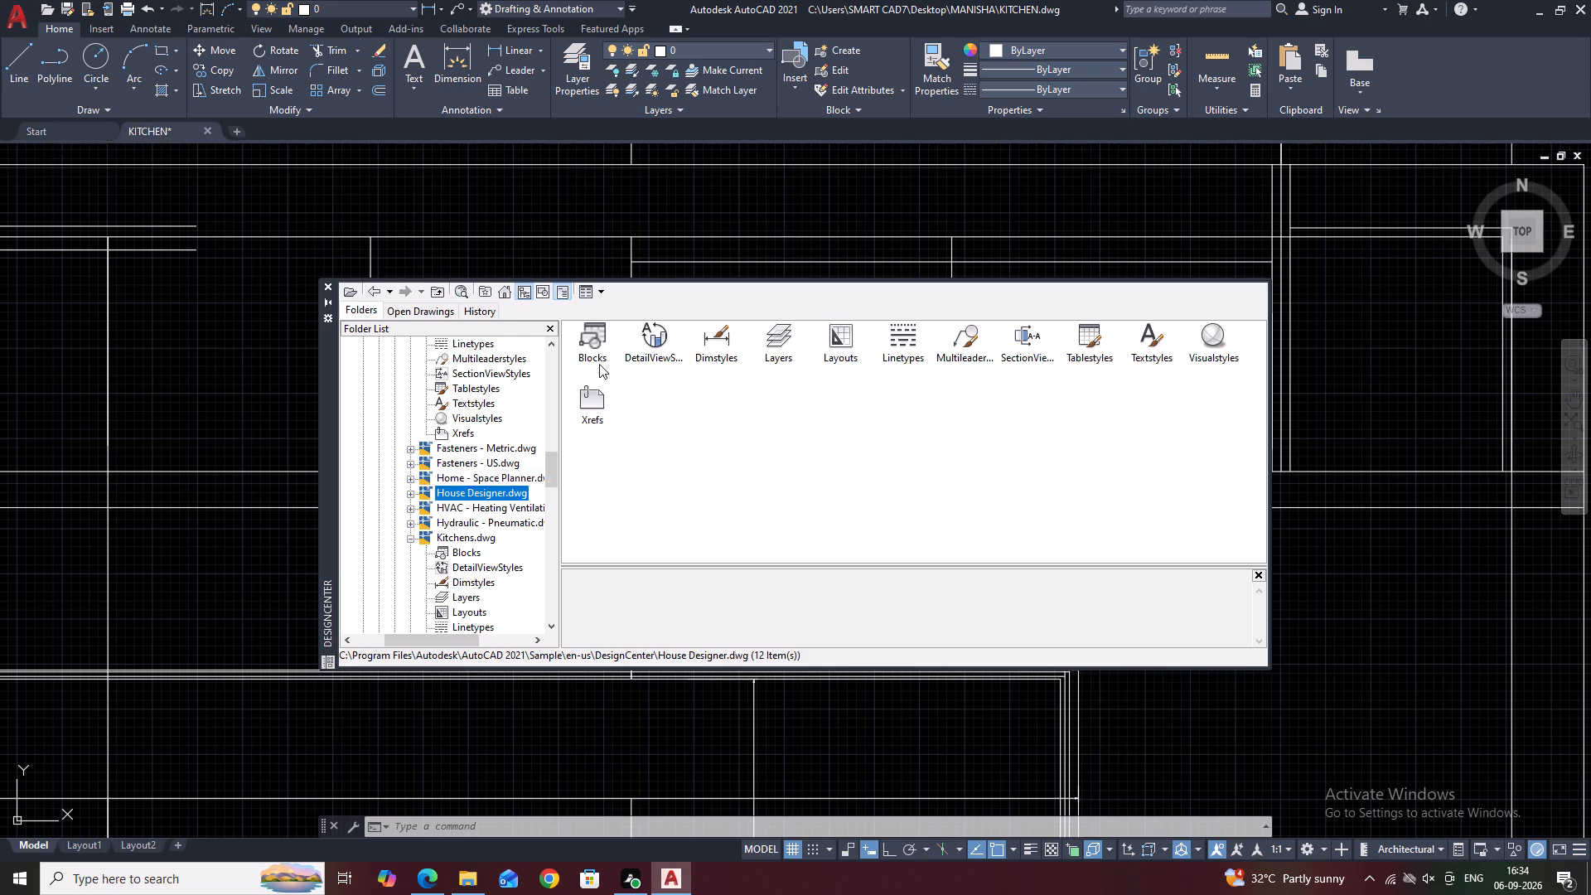
double_click(599, 352)
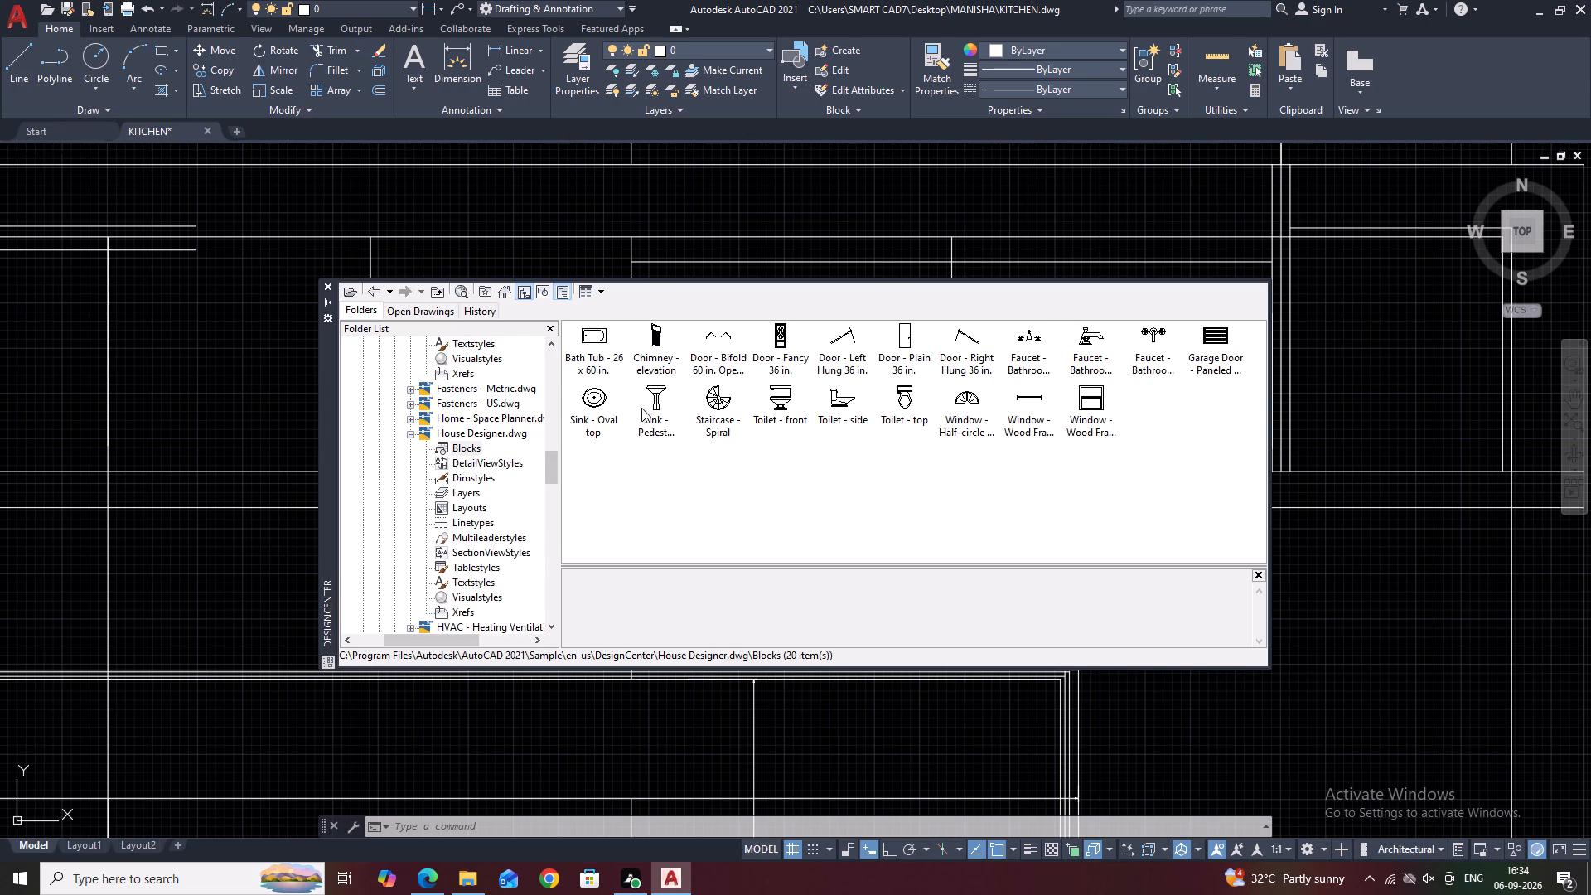
click(325, 287)
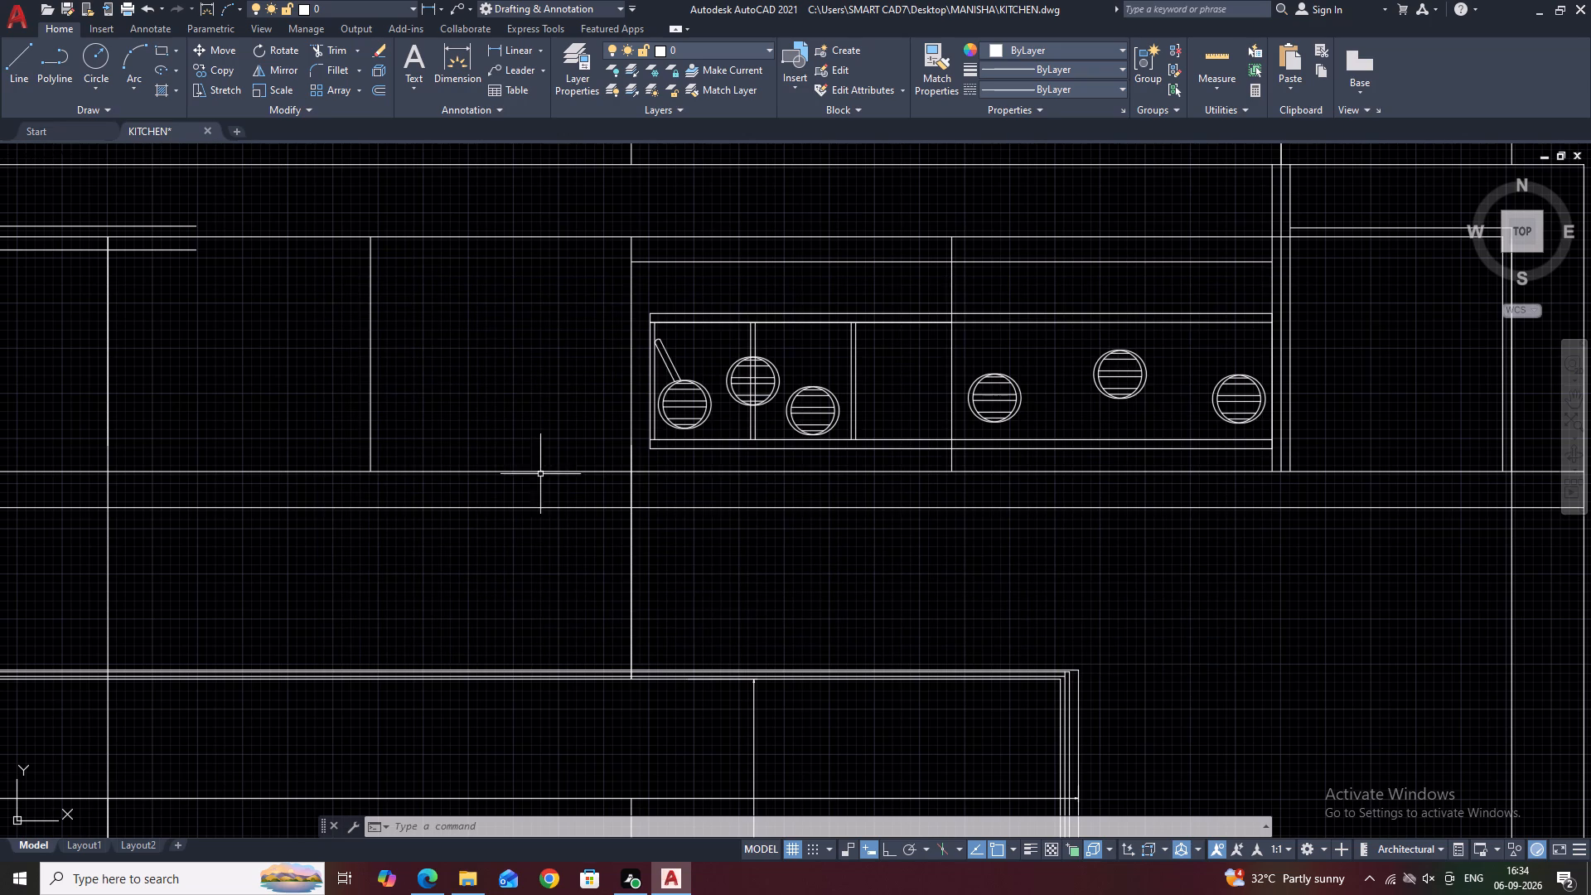
Copy the two double-line dividers to the far half of the 3' section's frame, shifted by the centre-line-to-frame-end distance.
middle_drag(900, 455, 702, 436)
middle_drag(814, 472, 670, 425)
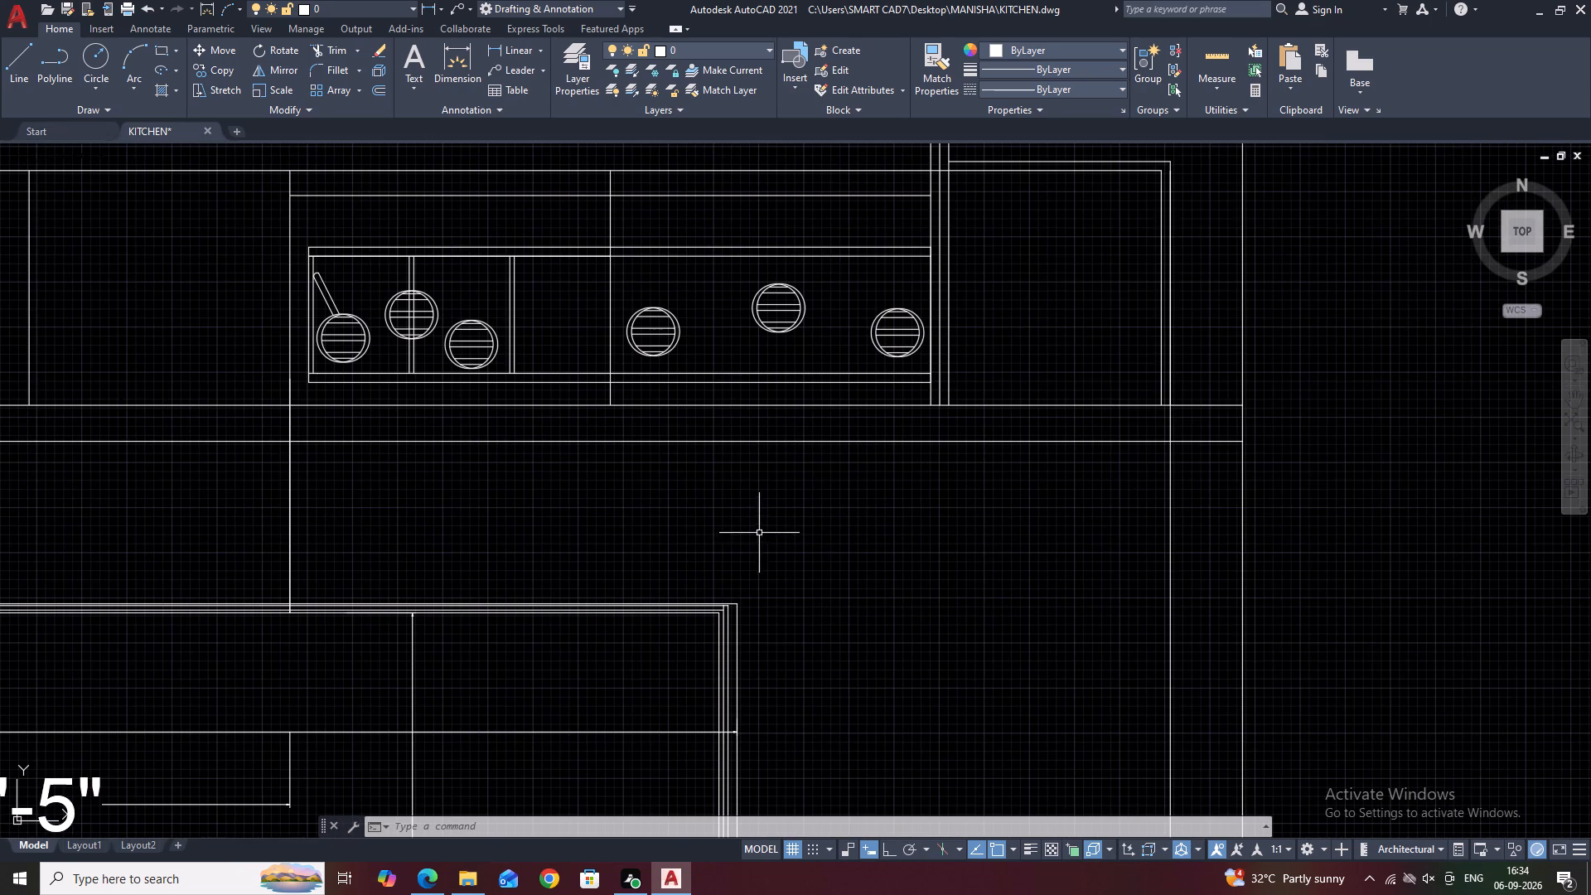
middle_drag(777, 509, 730, 500)
scroll(685, 414, up, 2)
middle_drag(606, 322, 892, 510)
scroll(894, 510, down, 2)
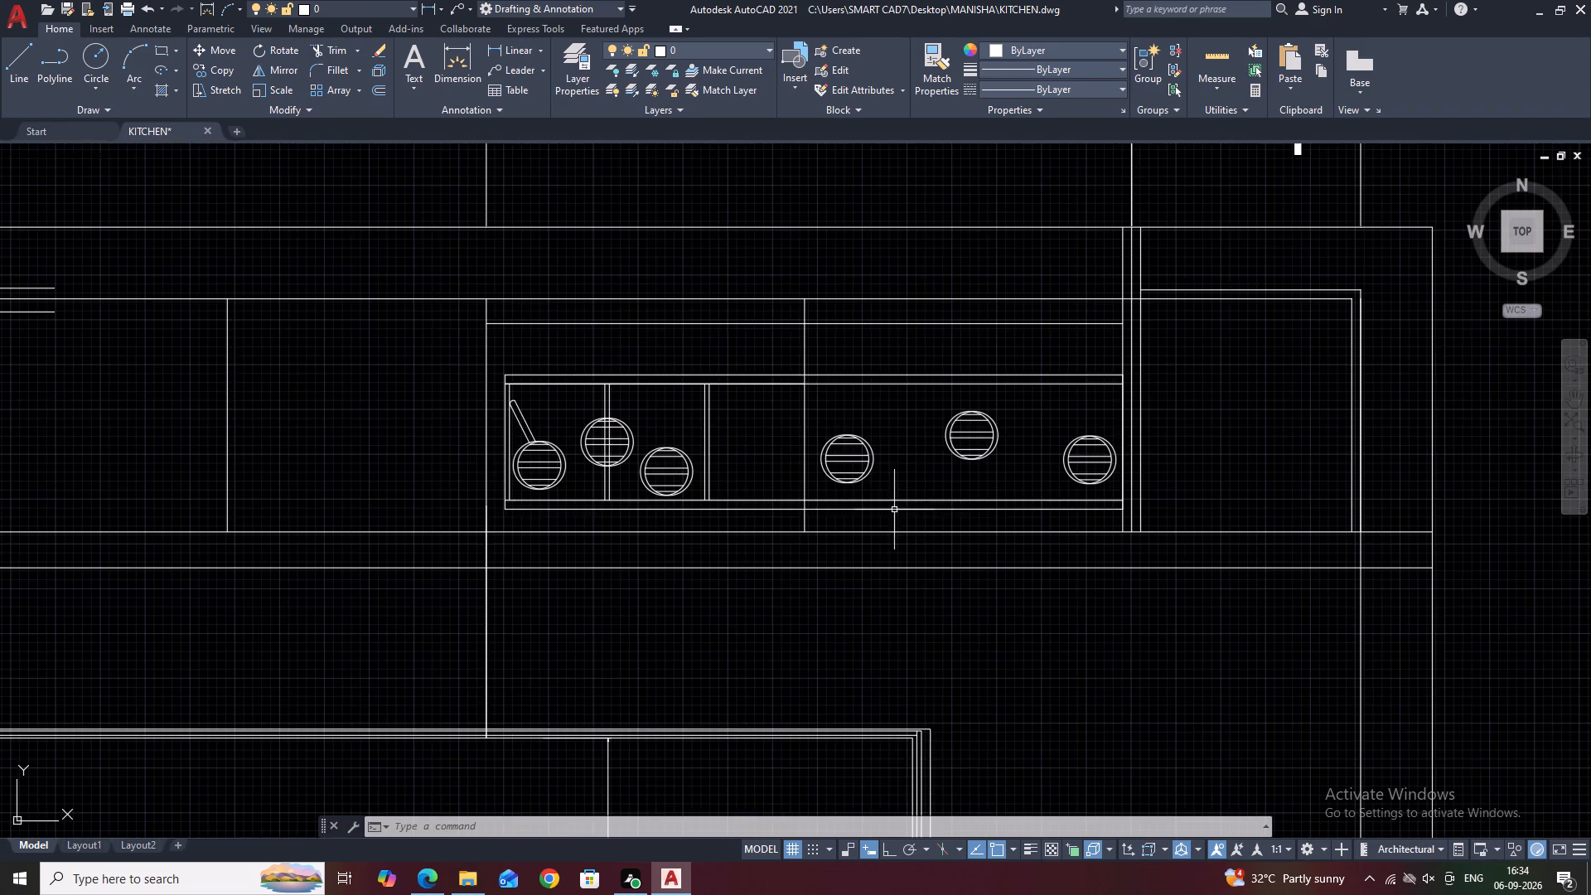
scroll(637, 421, down, 1)
middle_drag(639, 424, 672, 471)
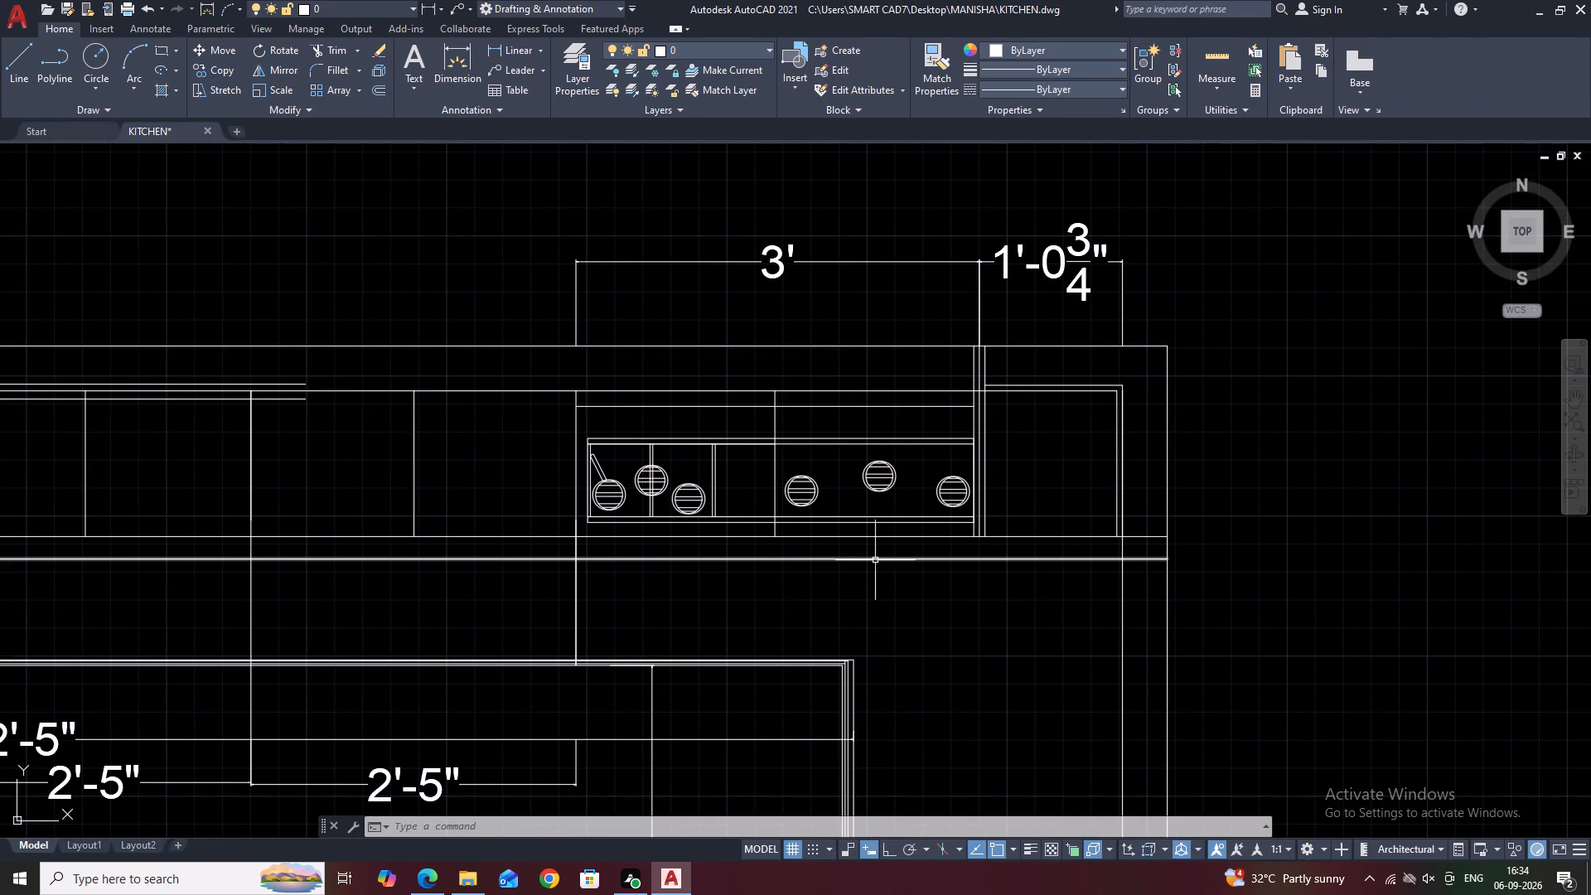
scroll(737, 477, up, 2)
click(738, 452)
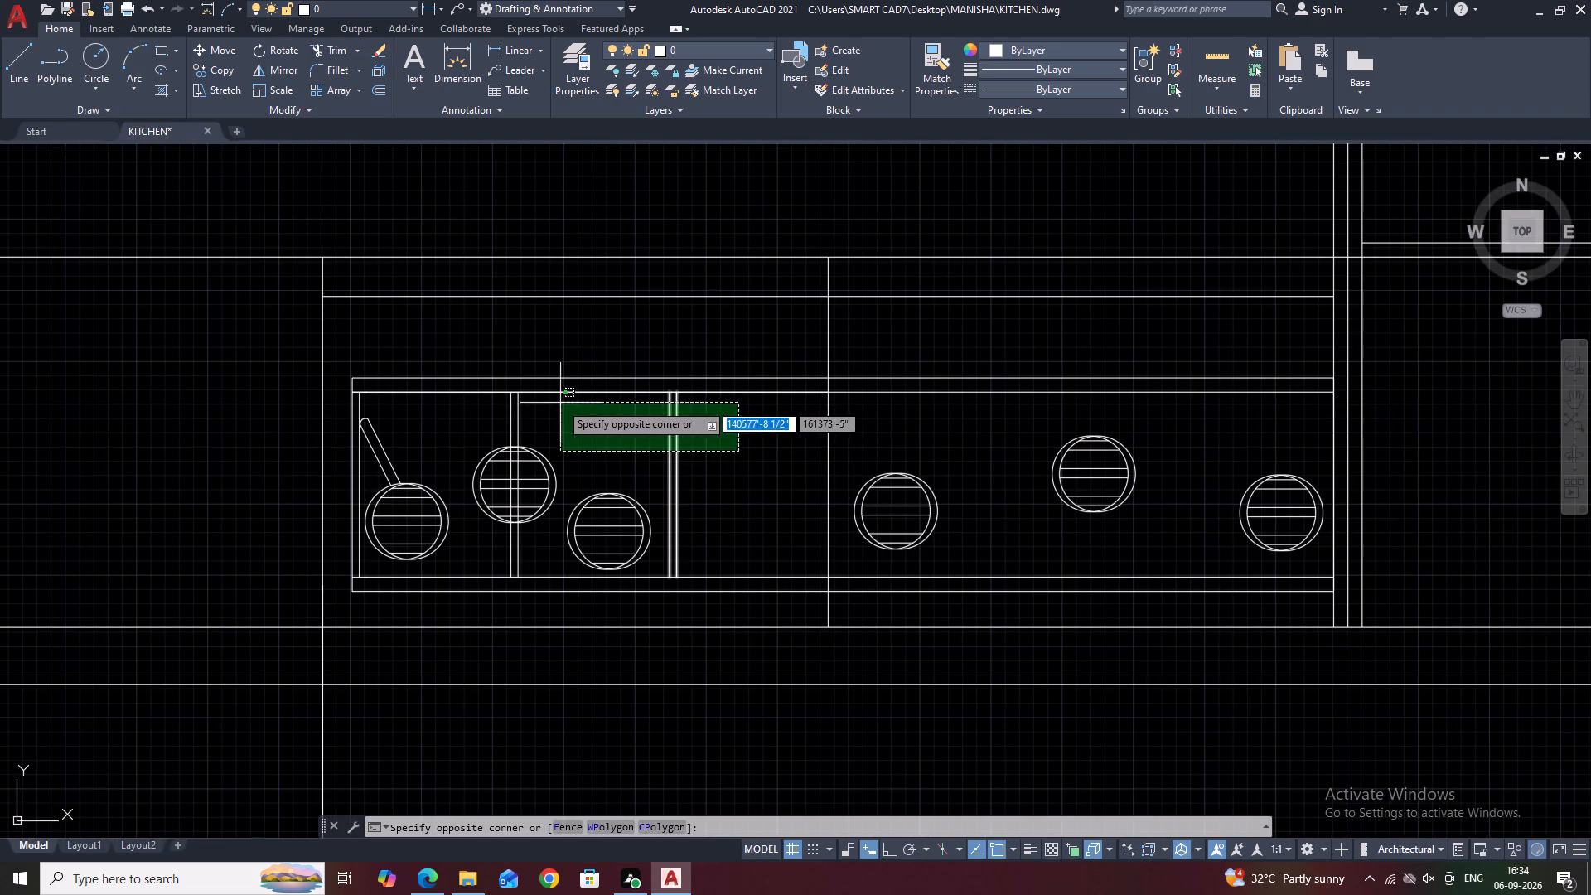
click(602, 430)
click(559, 410)
click(499, 412)
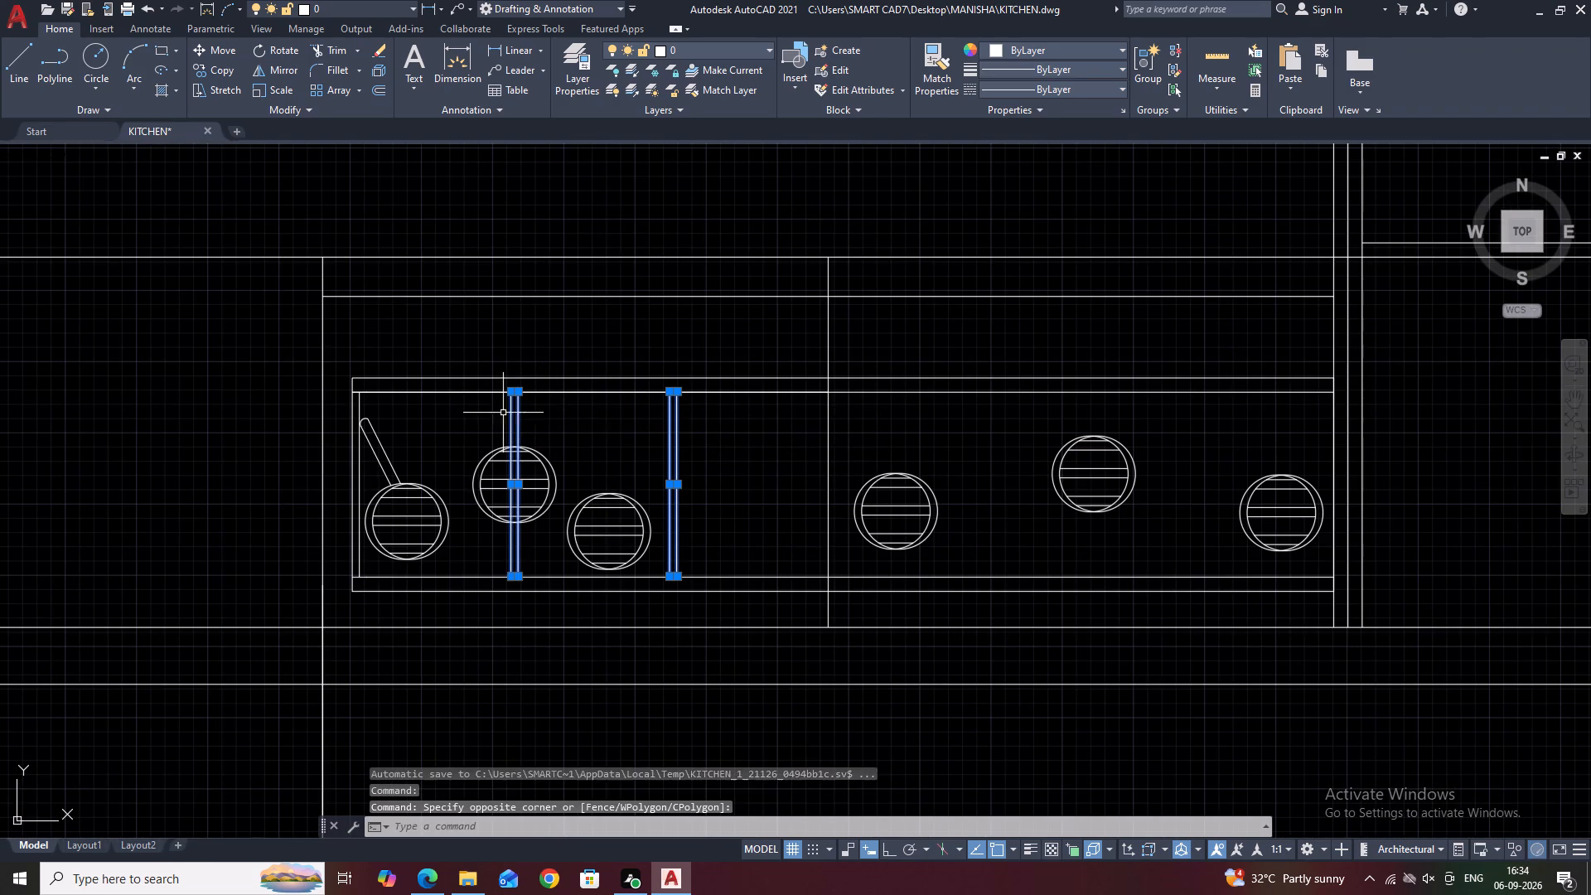
middle_drag(598, 443, 568, 491)
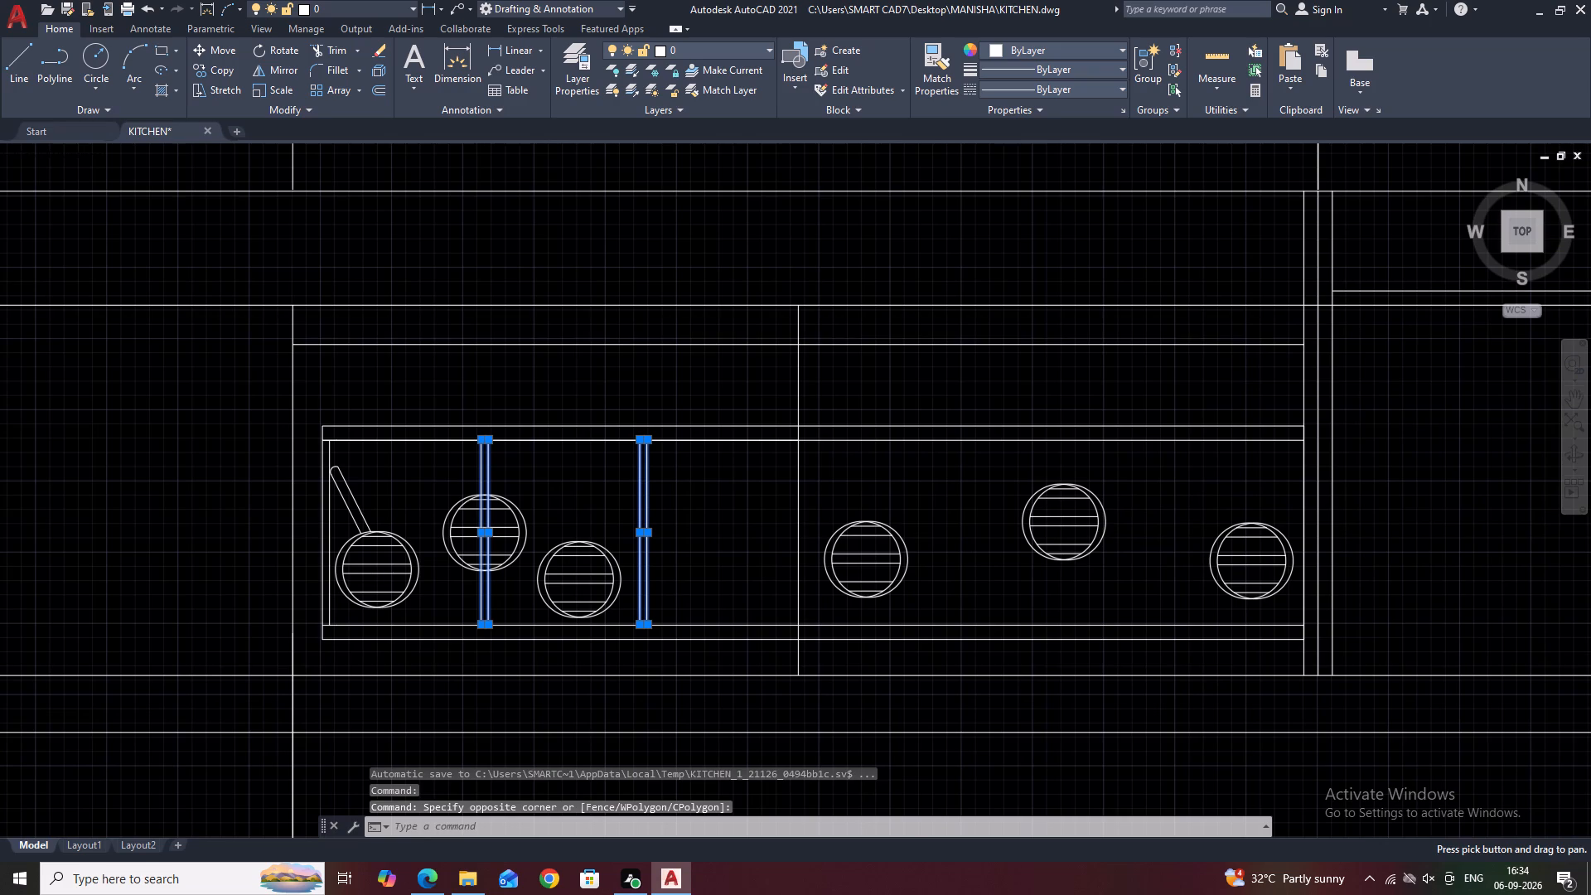
text(CO)
key(space)
click(795, 444)
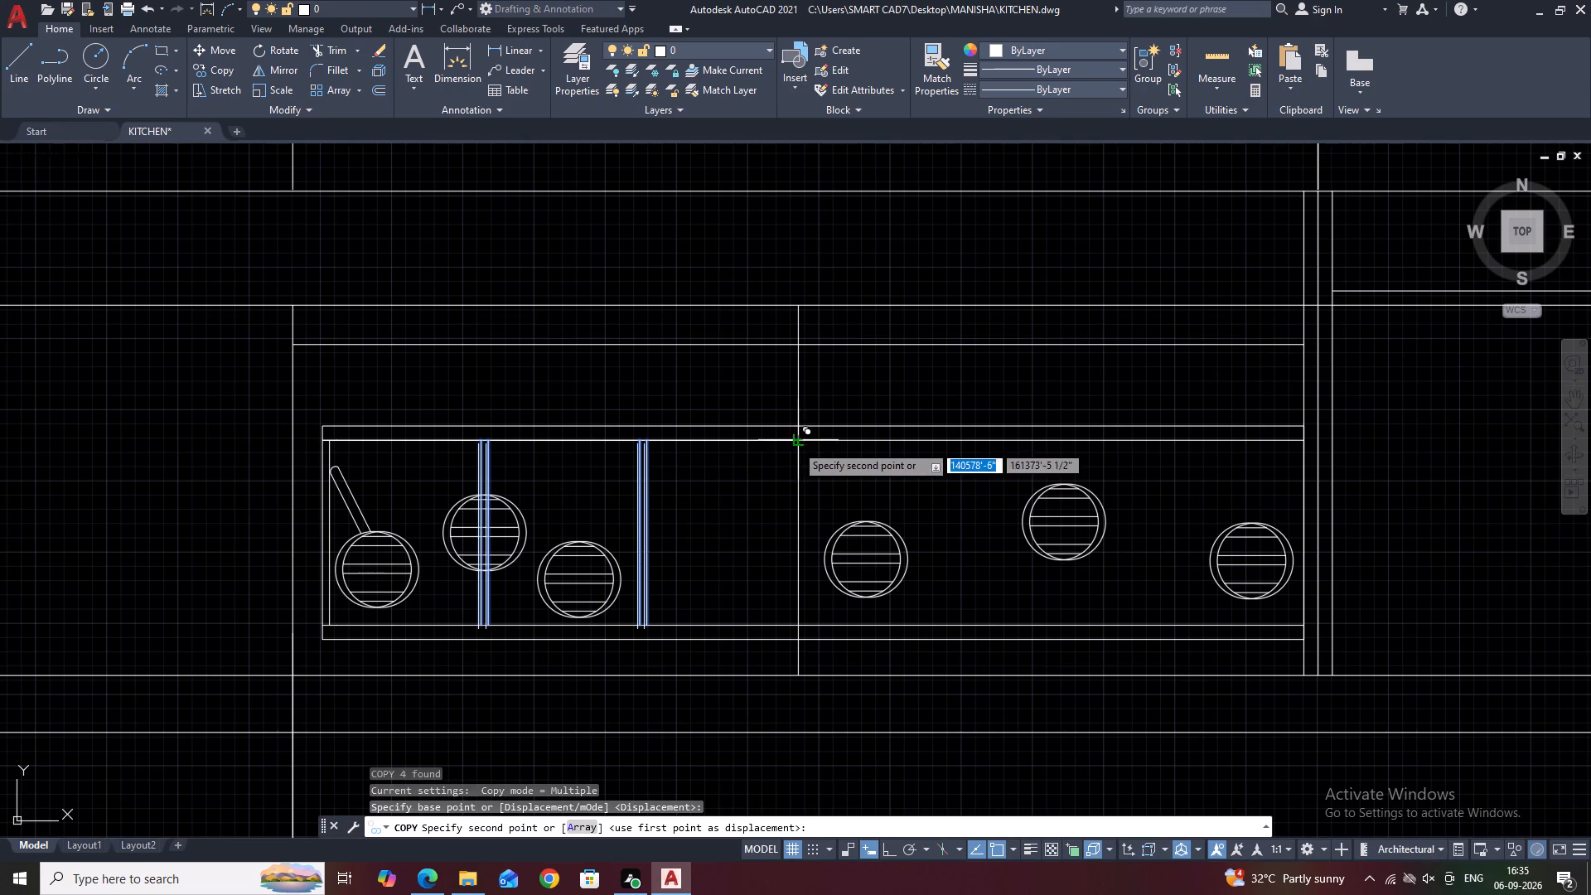
click(1307, 444)
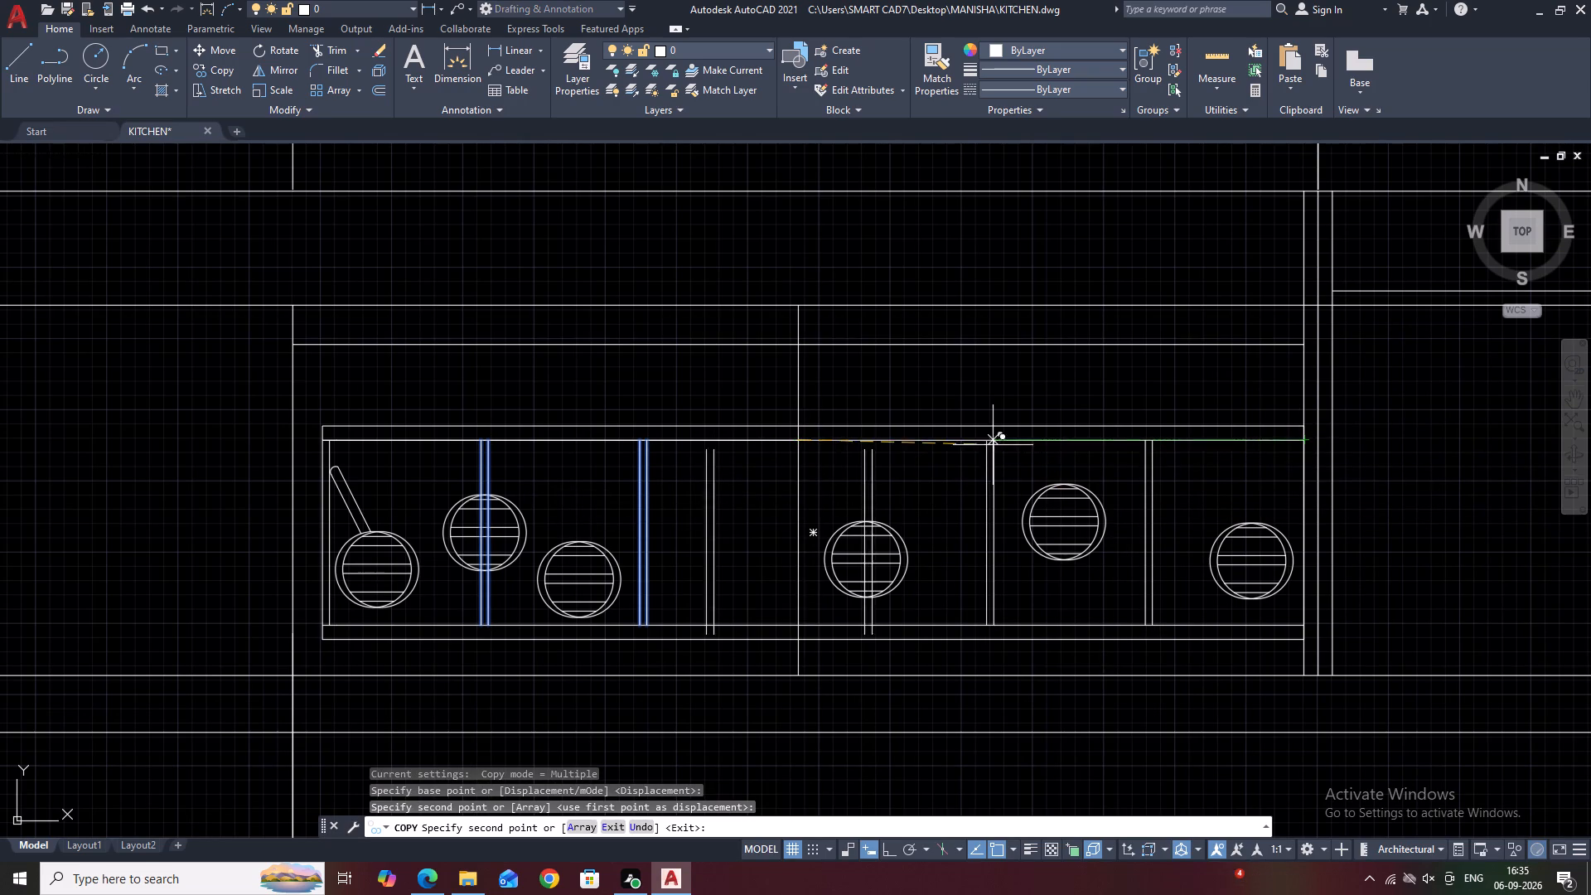
key(Escape)
Scale up the hatched circles on the first double-line divider about their centre.
middle_drag(1090, 478, 1003, 436)
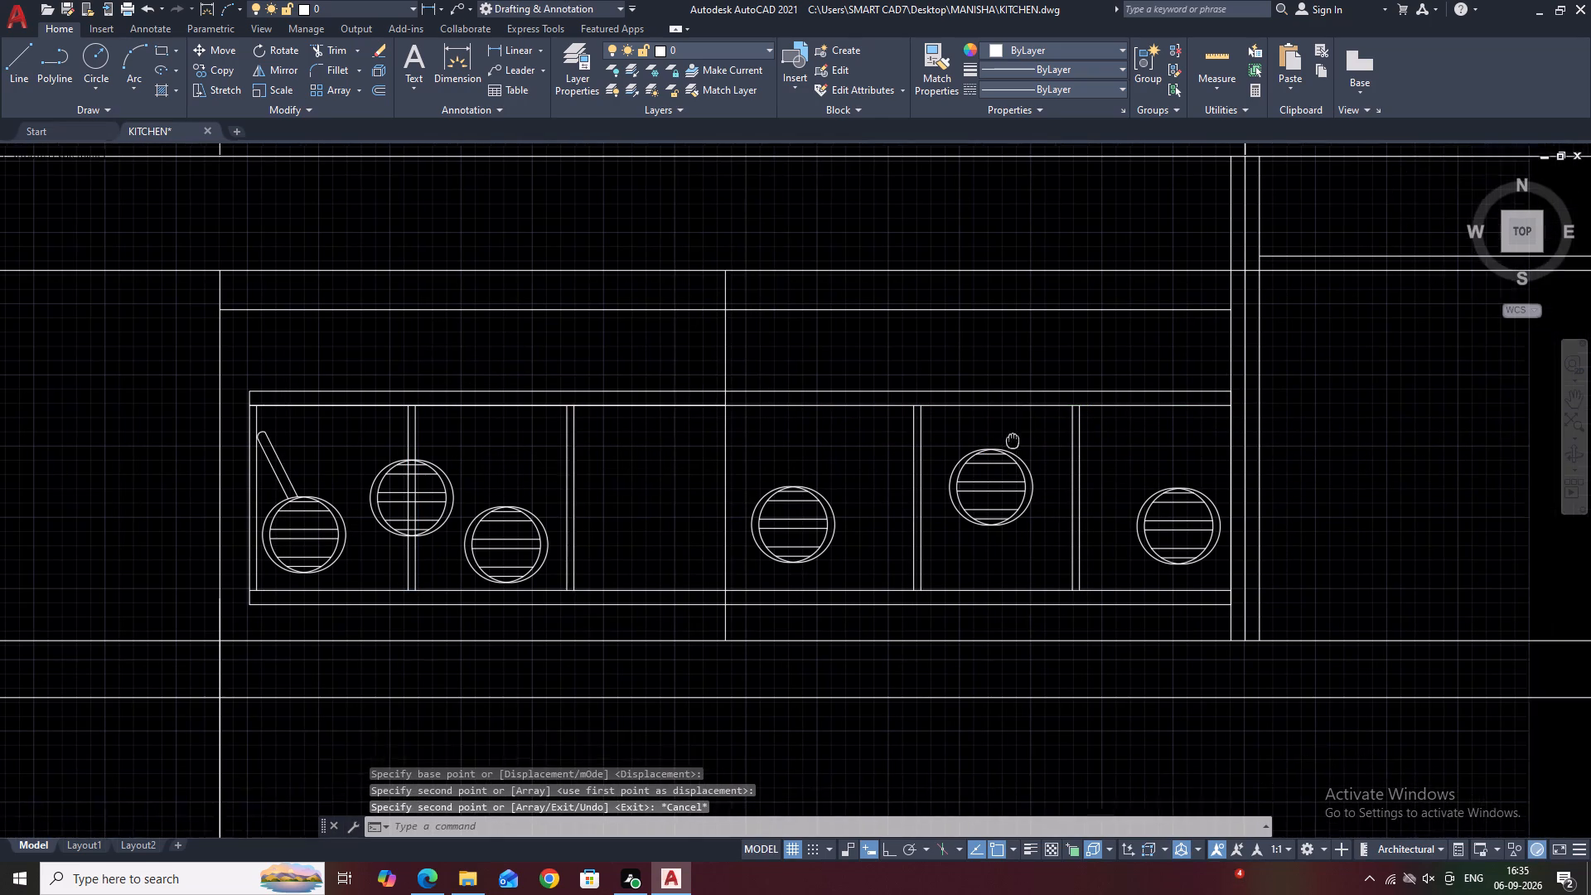
middle_drag(758, 468, 865, 493)
scroll(895, 503, down, 2)
middle_drag(986, 429, 901, 419)
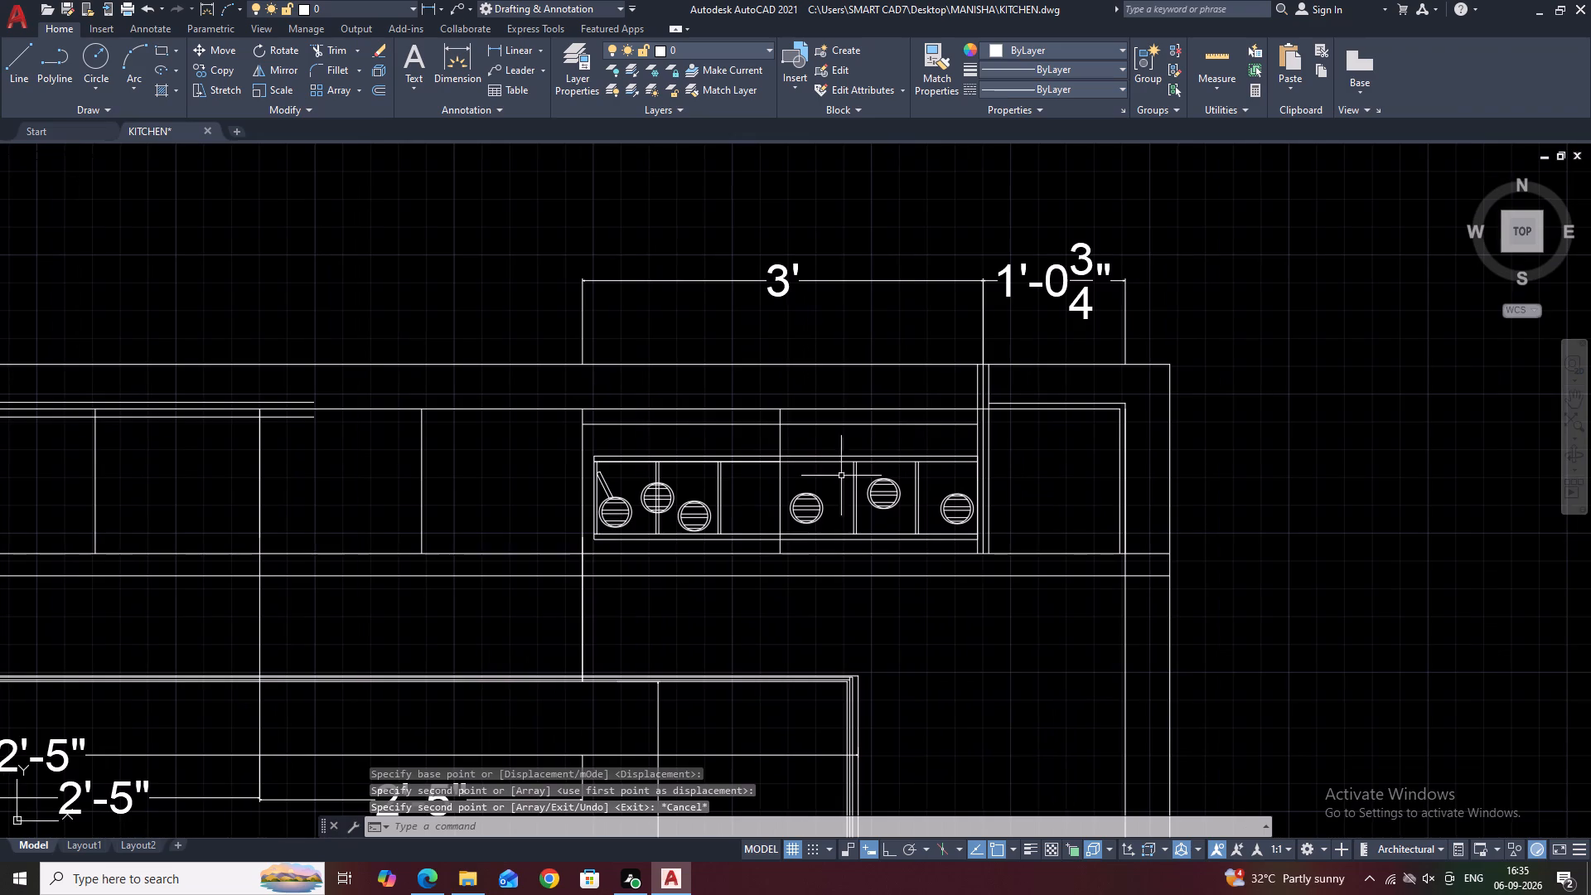
middle_drag(791, 530, 859, 525)
scroll(731, 496, up, 2)
scroll(628, 437, up, 1)
scroll(642, 412, down, 1)
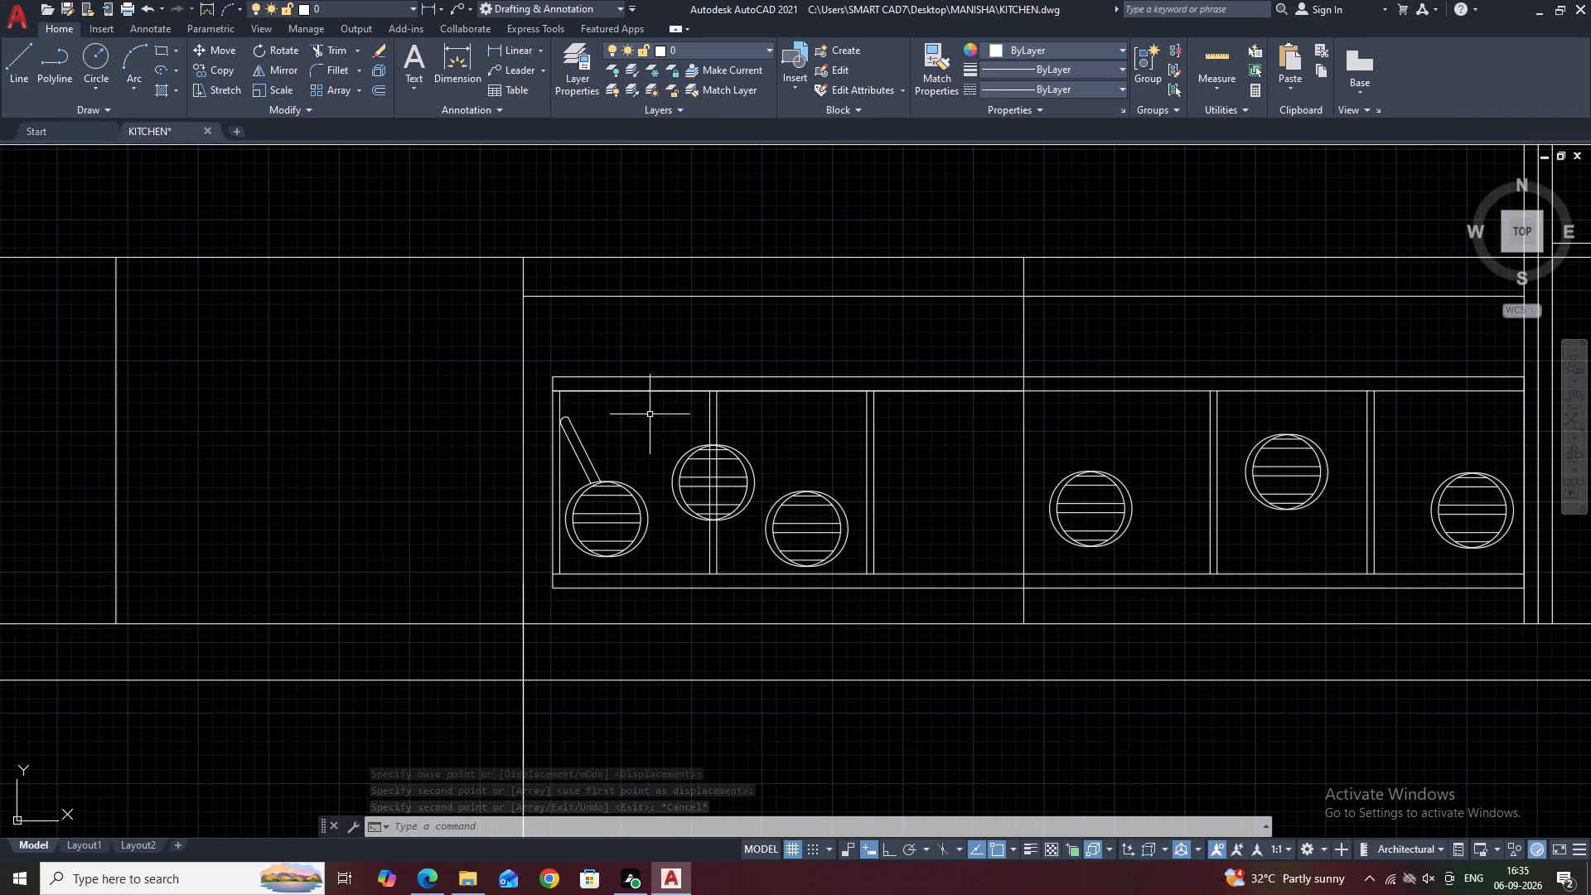
drag(636, 409, 646, 420)
click(757, 538)
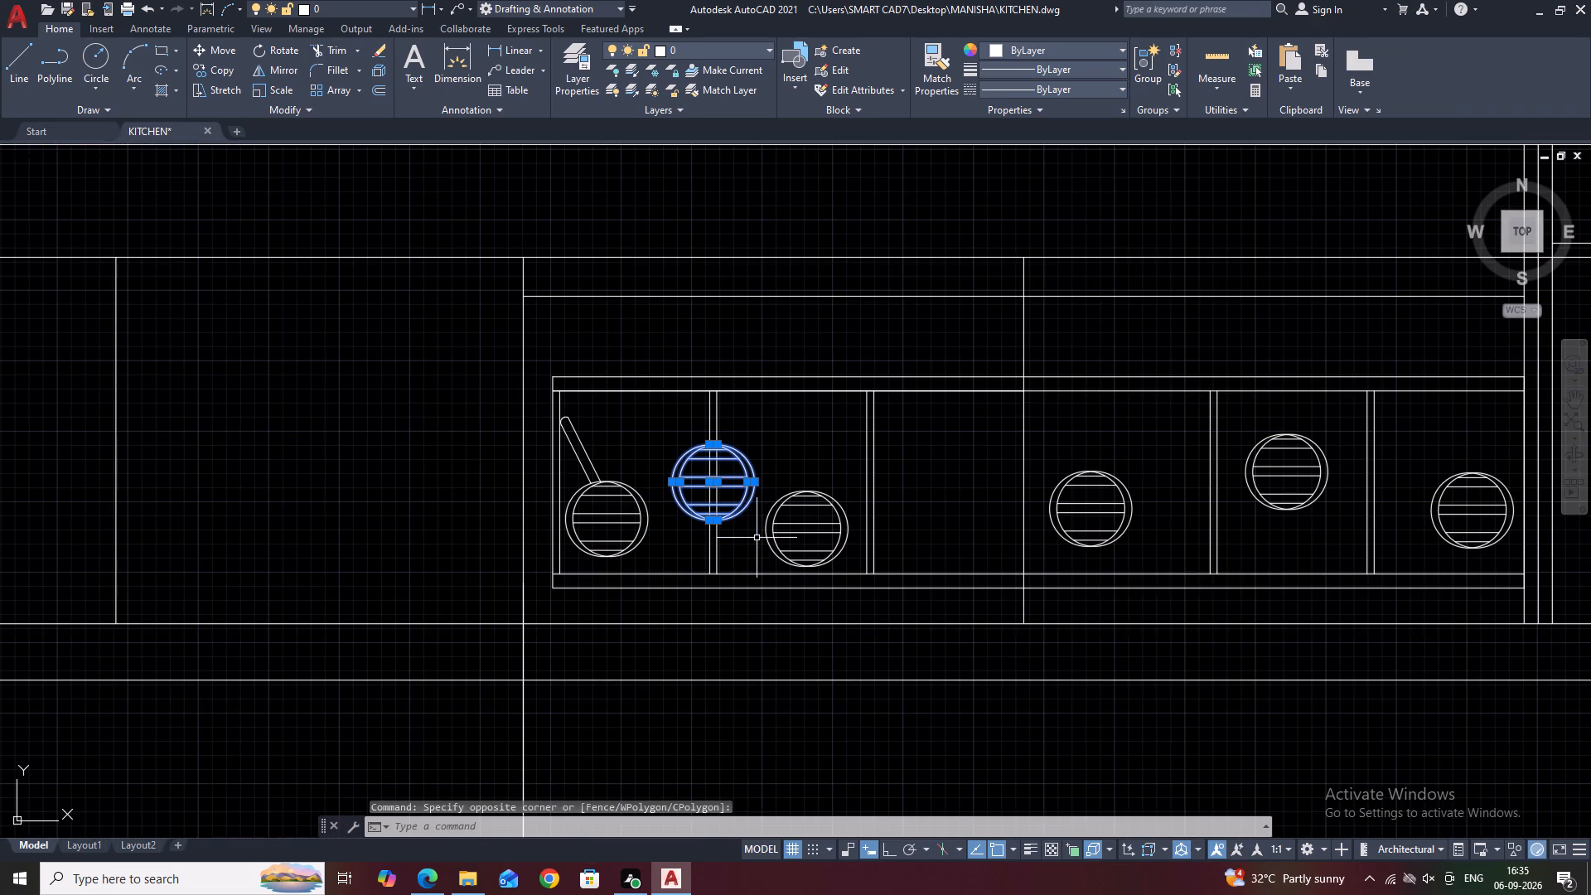
text(SC)
key(space)
click(724, 477)
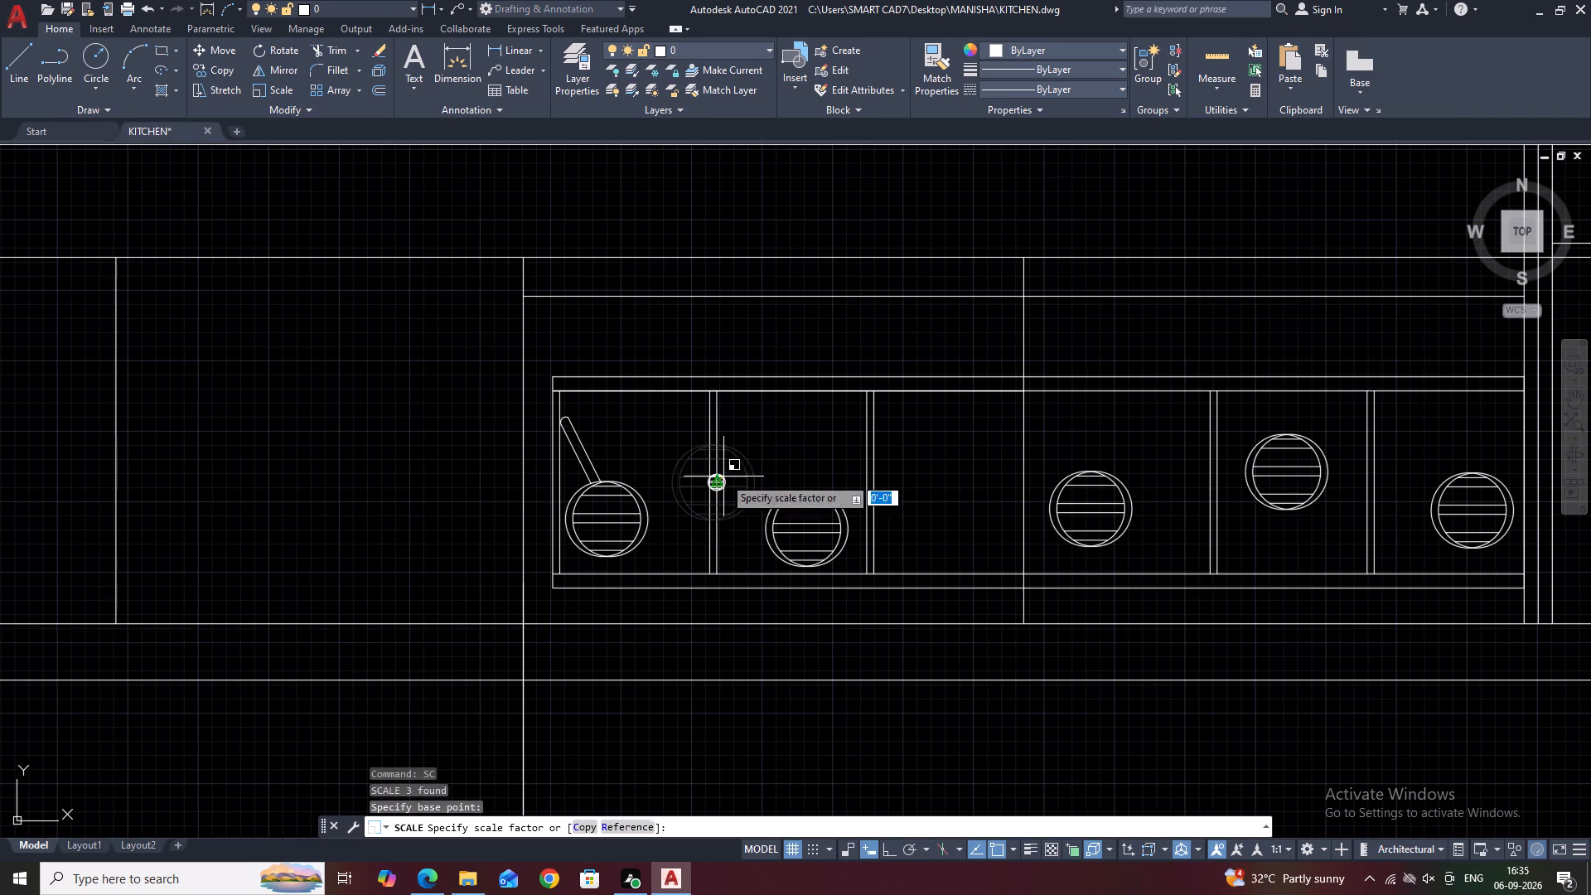
click(774, 478)
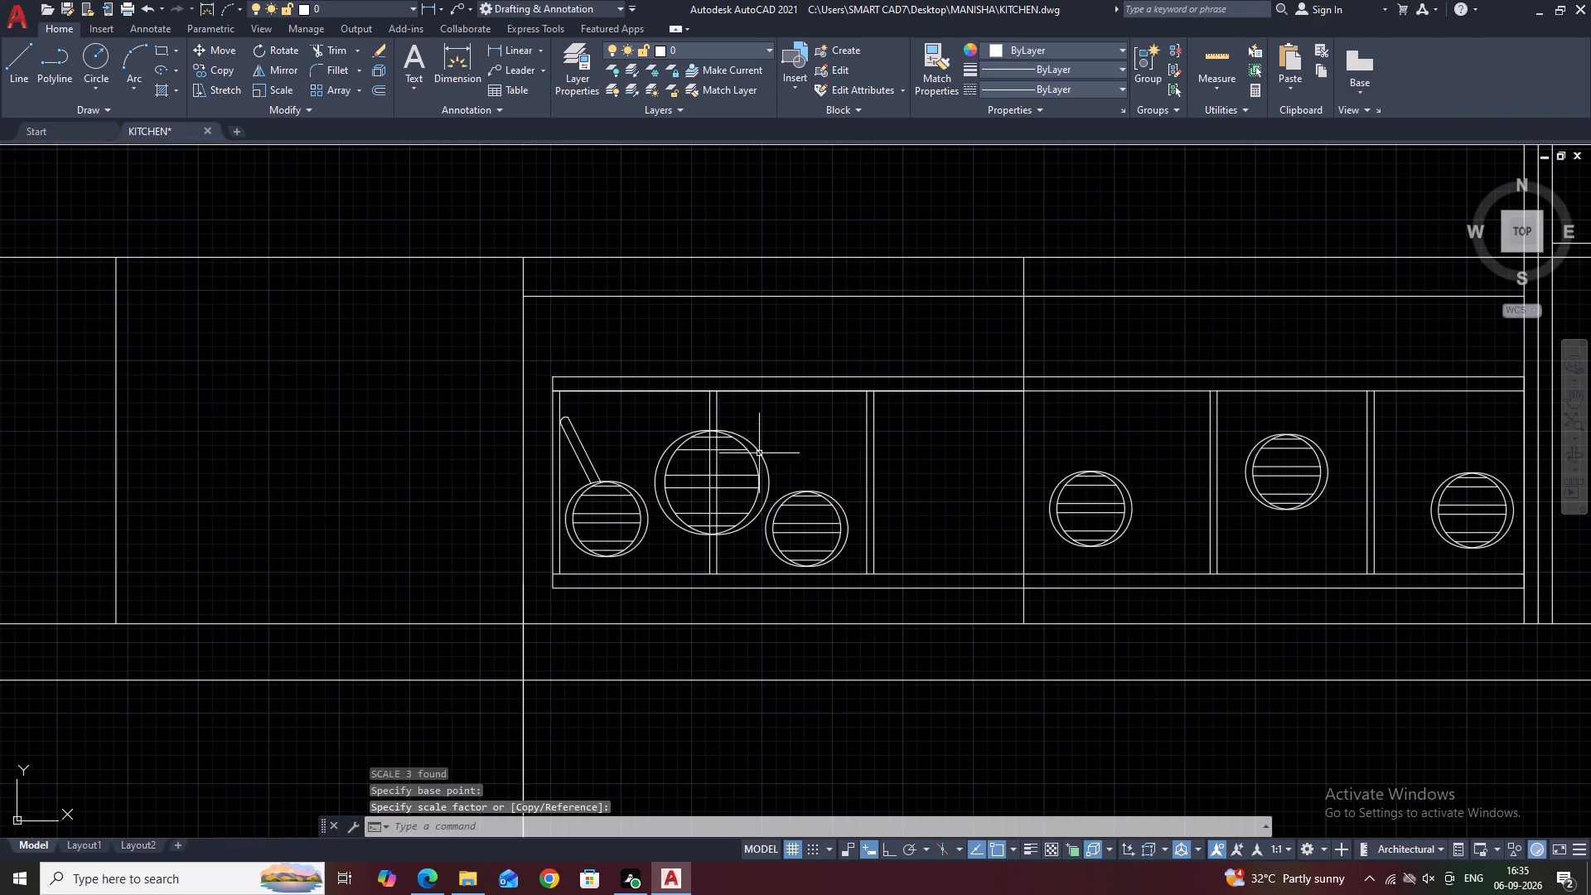
Scale the hatched circles in the second compartment very slightly larger from near their centre.
click(759, 436)
click(853, 583)
text(SC)
key(space)
click(817, 536)
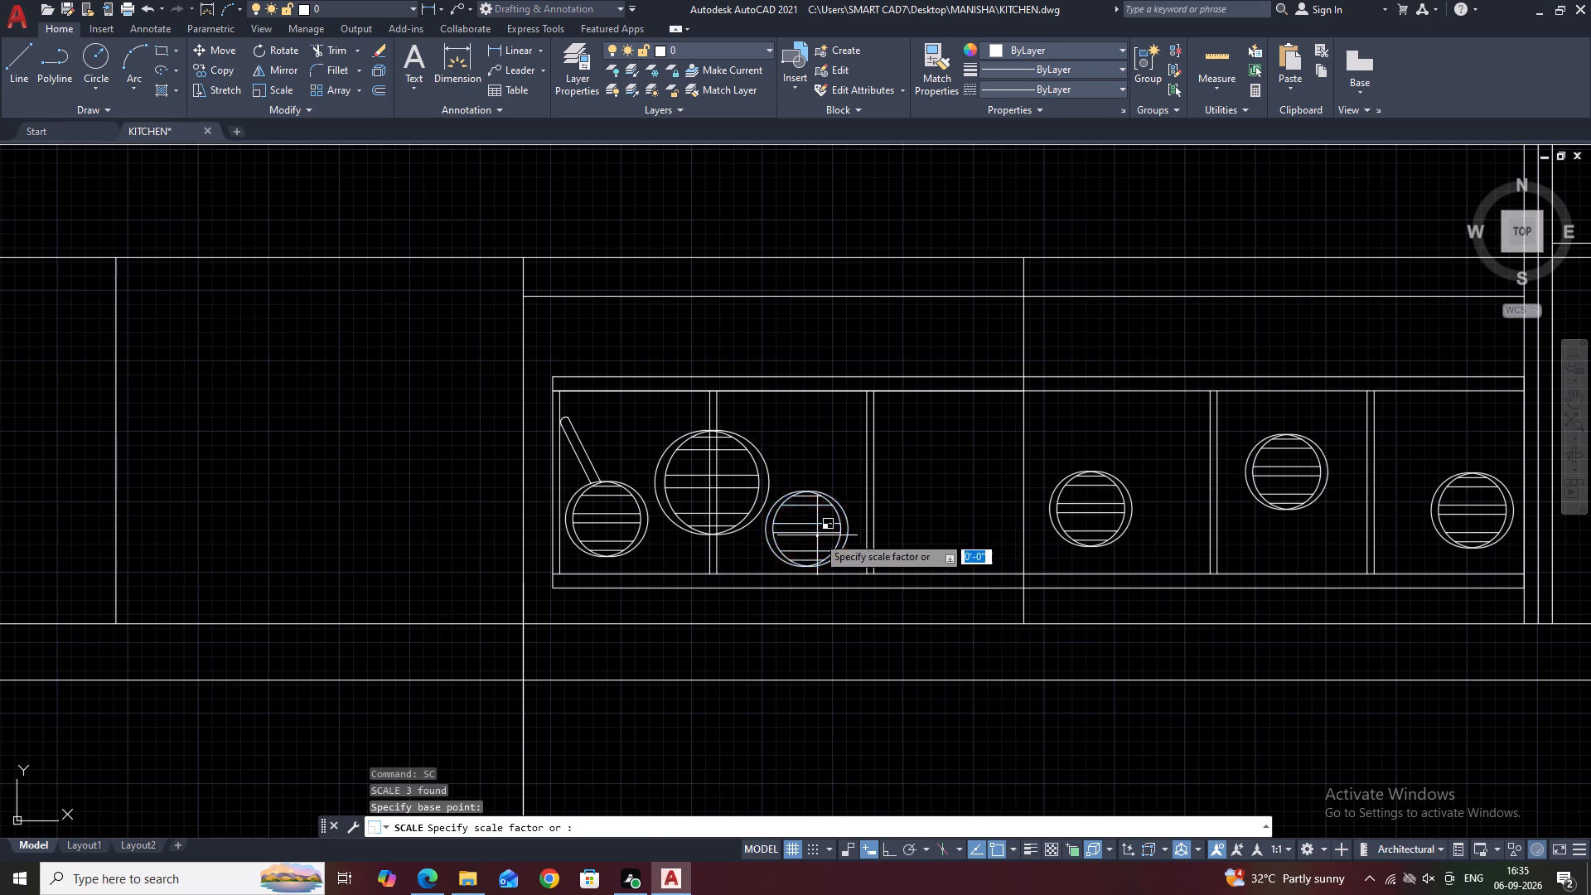
click(834, 581)
Scale up the hatched circles just past the frame's vertical centre line until they nearly fill the compartment's height.
middle_drag(1093, 539, 966, 494)
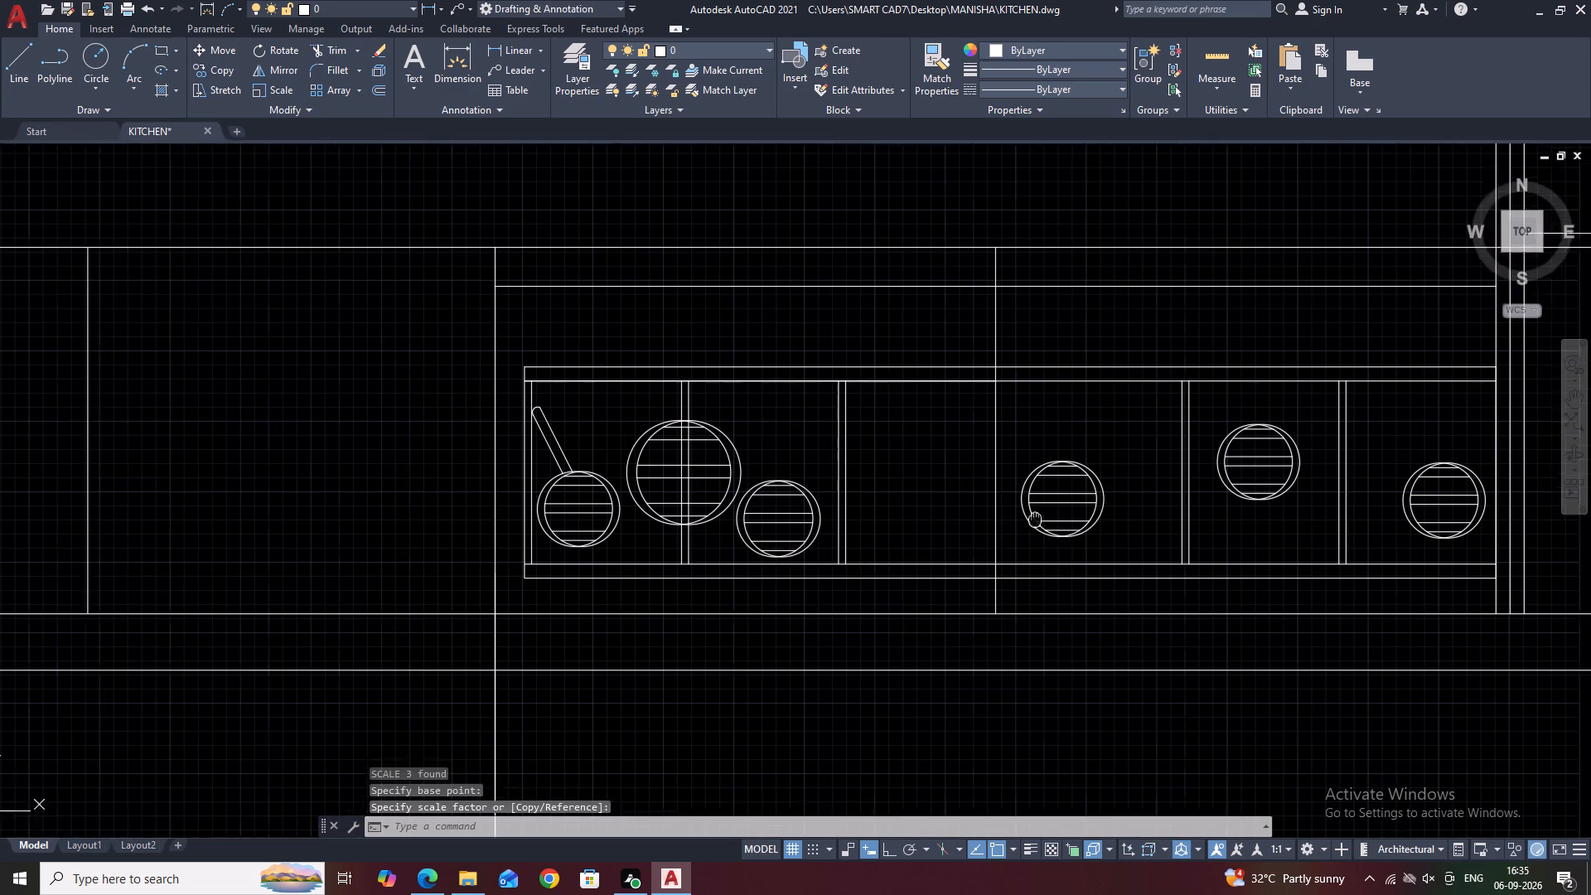
middle_drag(966, 494, 921, 474)
drag(829, 347, 850, 384)
click(1004, 534)
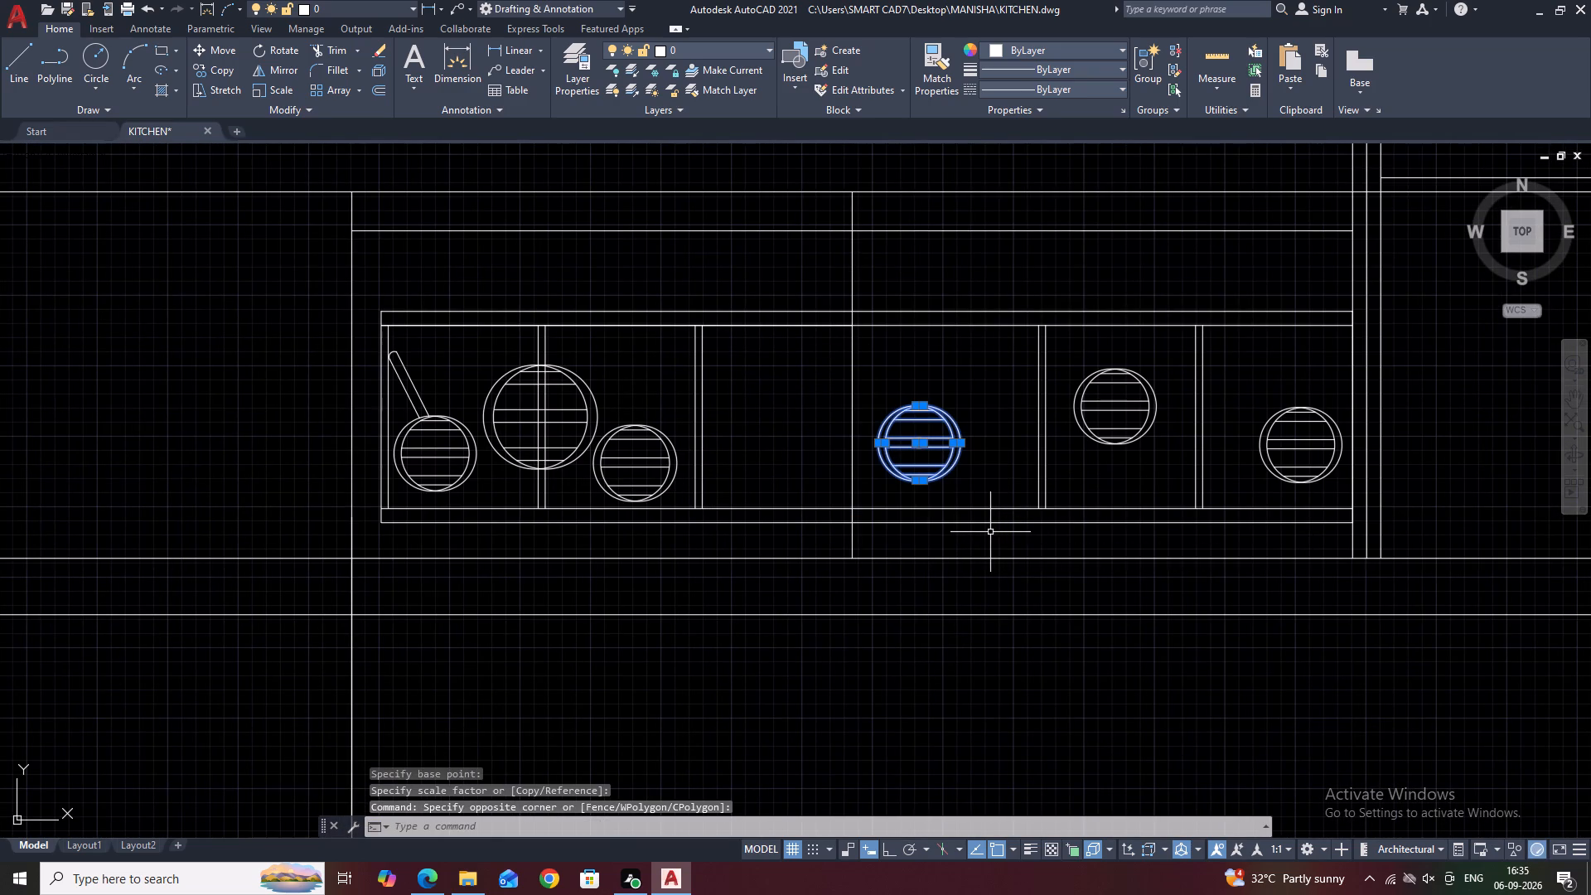
key(s)
text(C)
key(space)
click(921, 447)
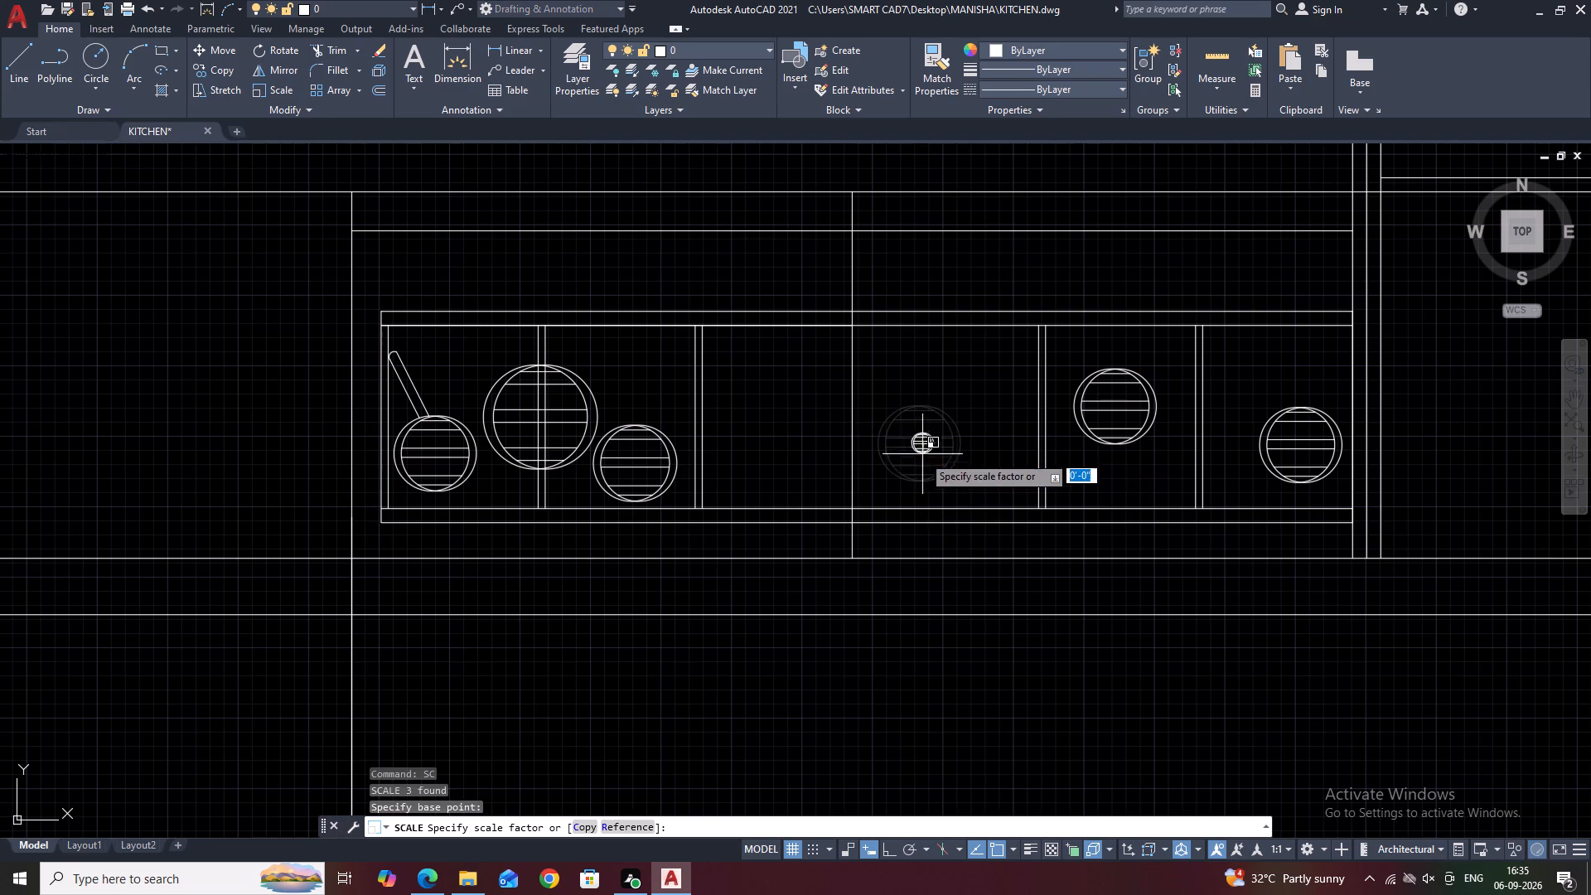
click(935, 504)
Scale up the hatched circles between the two newly copied double-line dividers.
middle_drag(1057, 408, 968, 430)
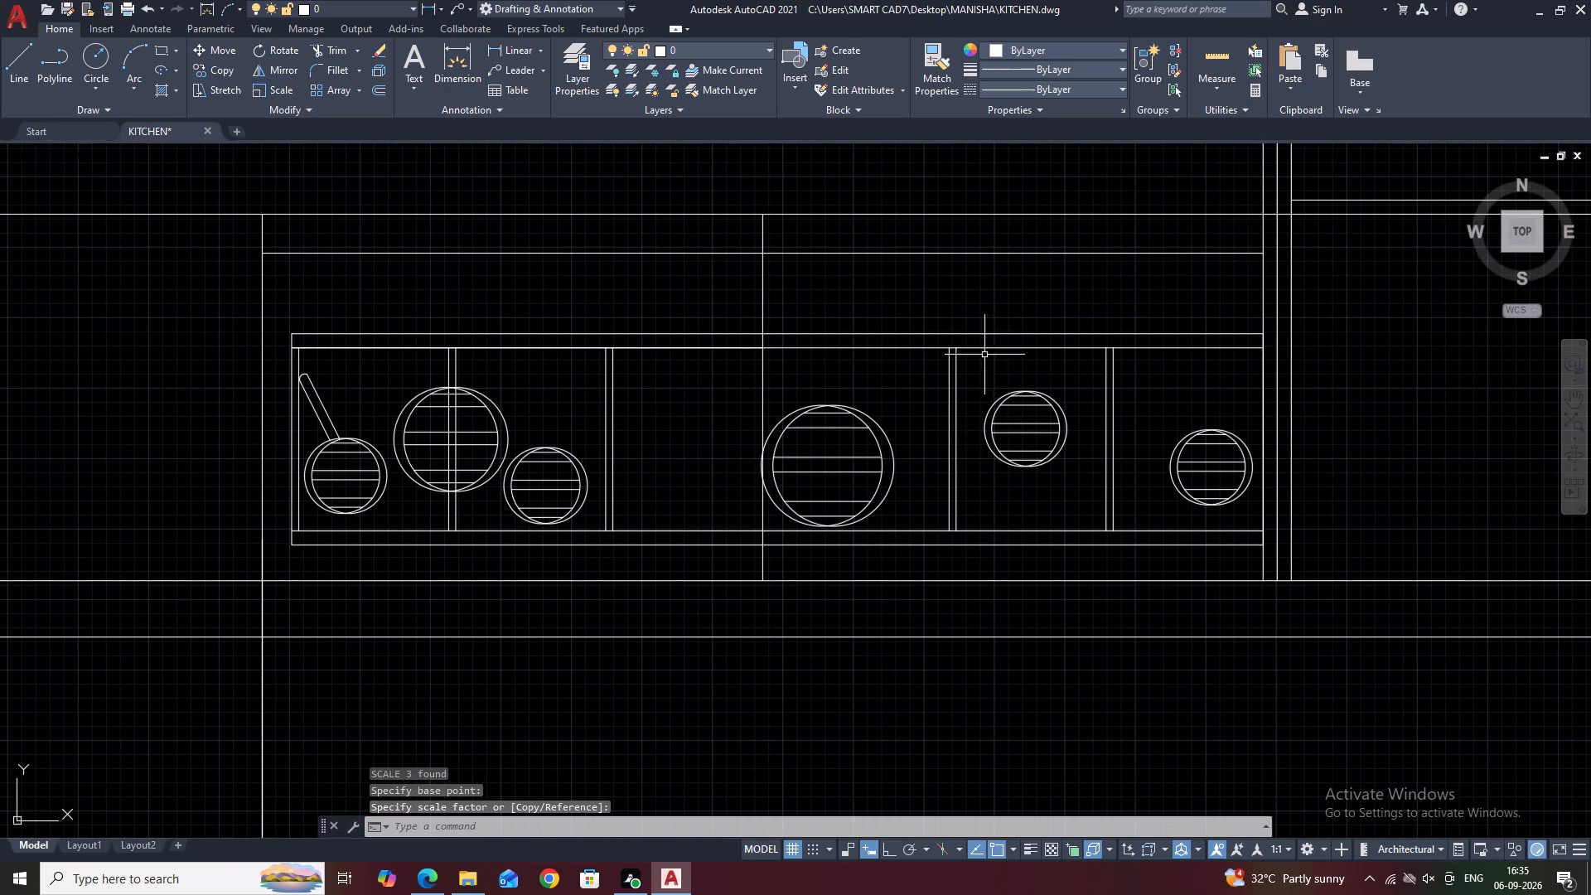
drag(926, 274, 946, 313)
click(1079, 521)
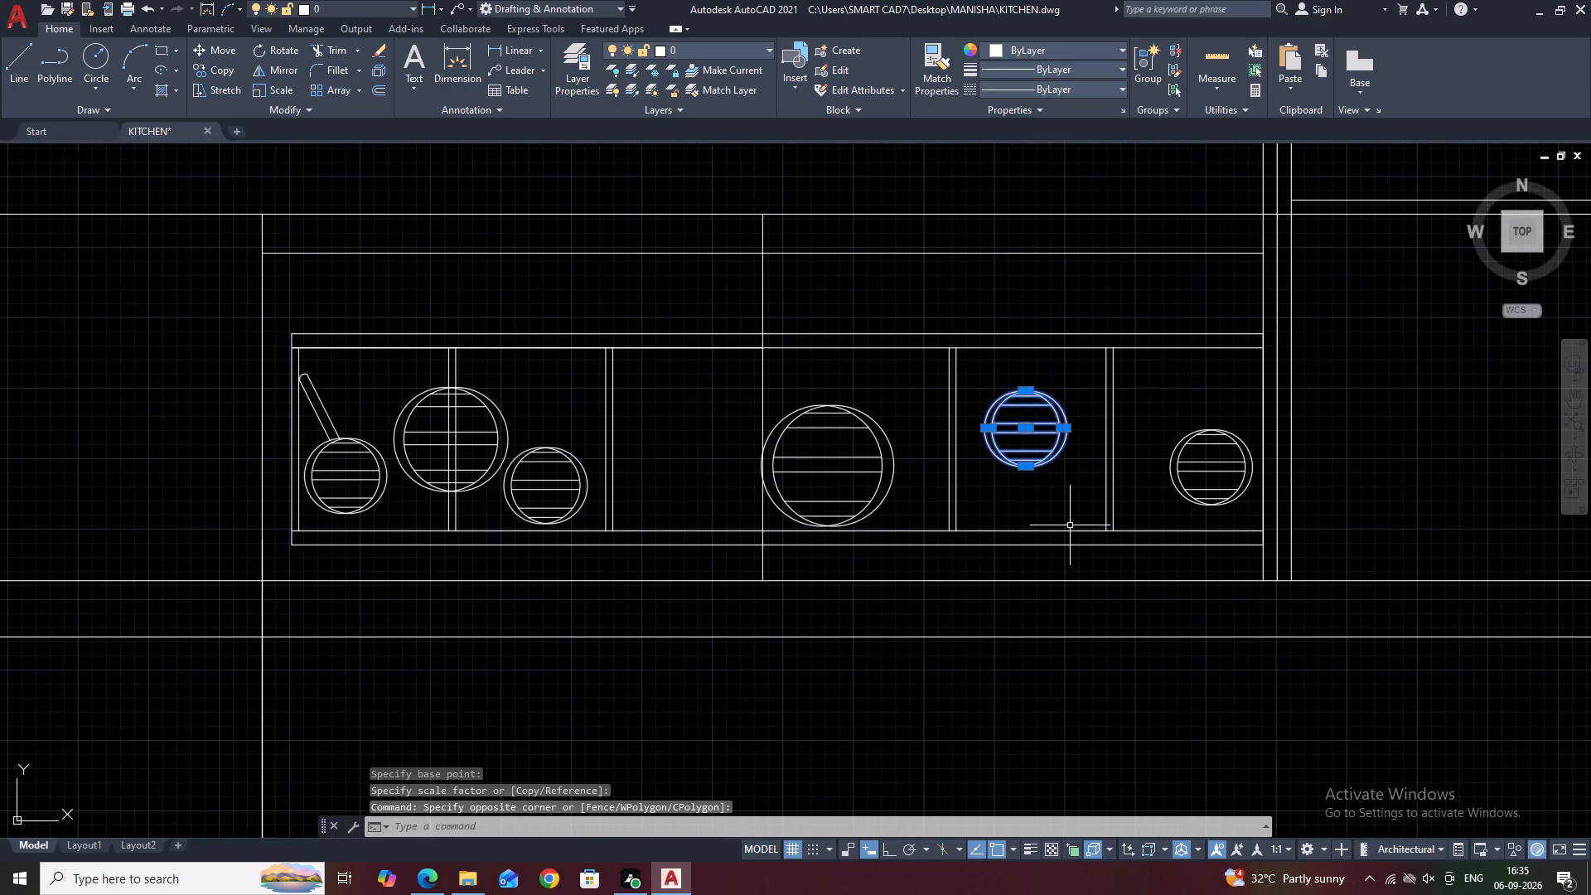
key(s)
text(C)
key(space)
click(1022, 443)
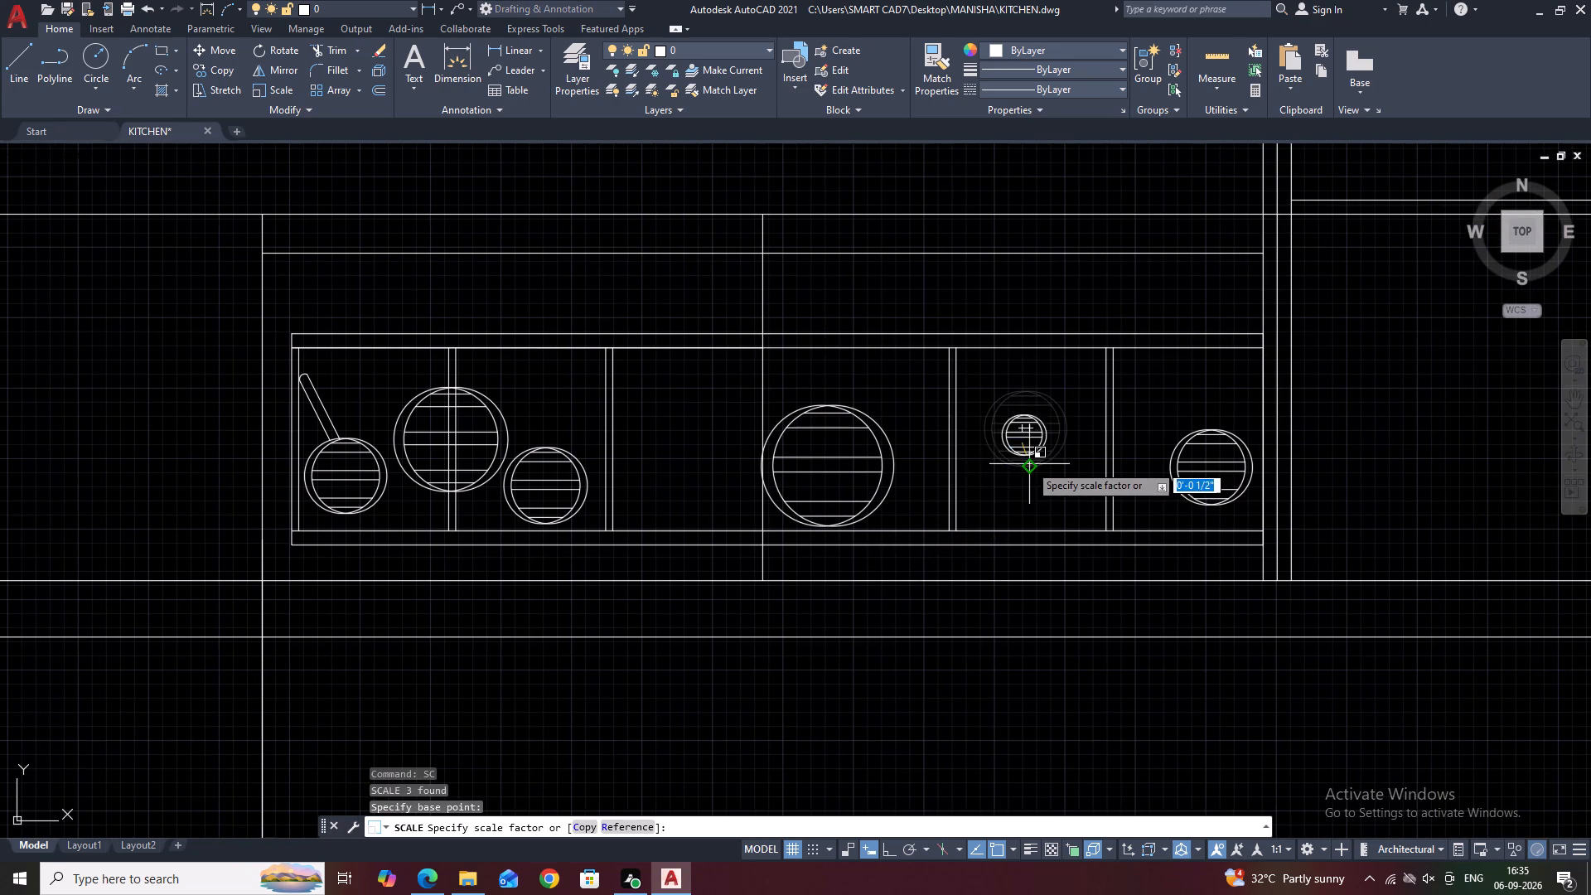
click(1032, 505)
Scale up the hatched circles in the end compartment beside the frame's end line.
click(1141, 381)
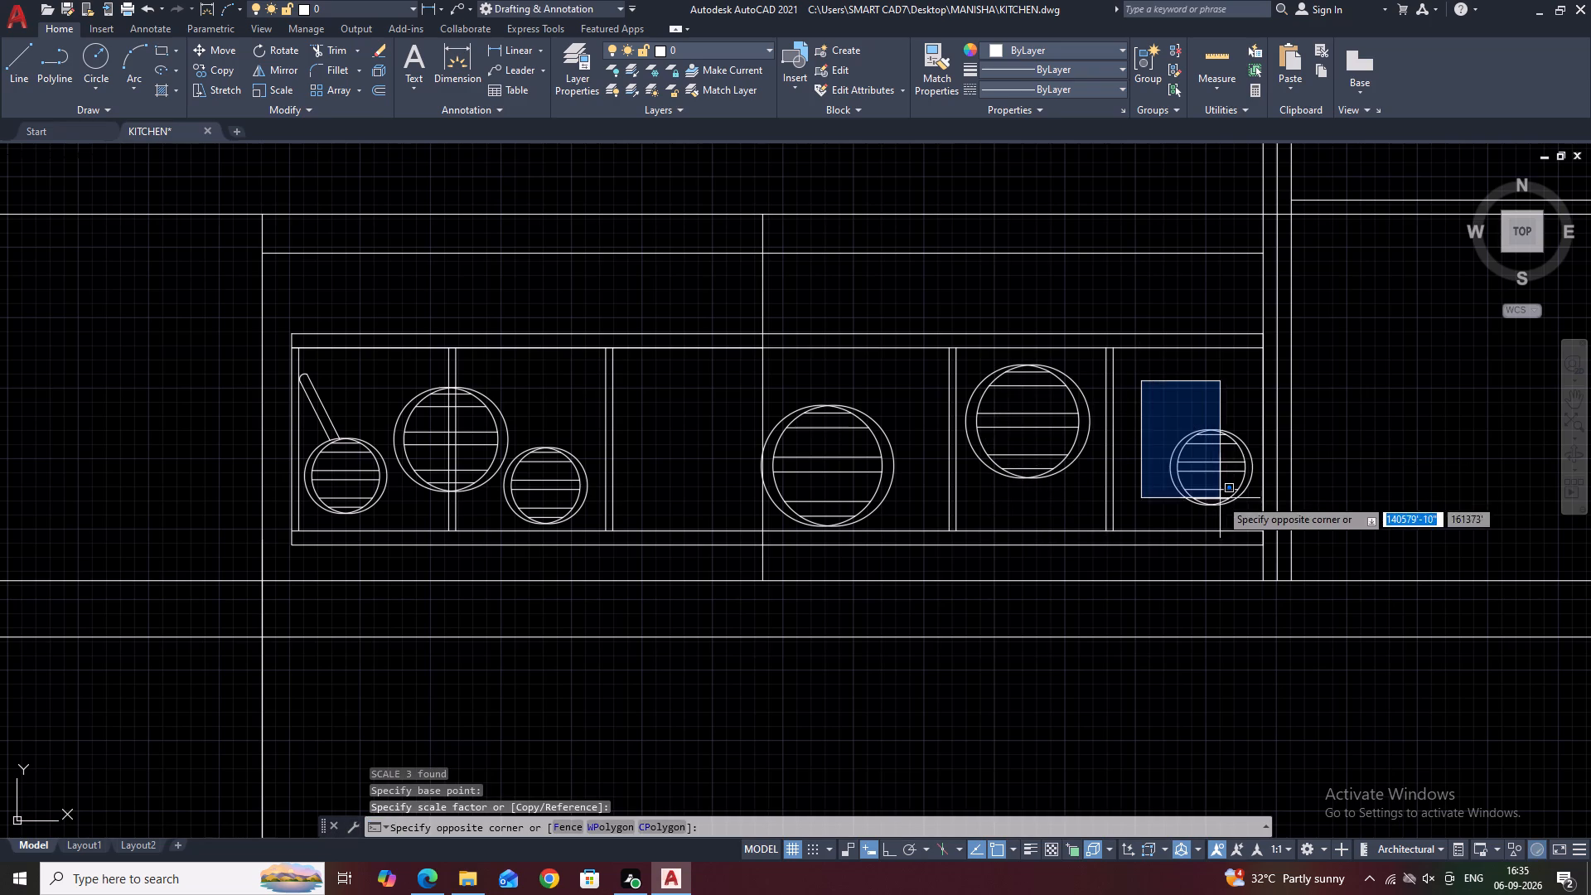
click(1258, 523)
text(SC)
key(space)
click(1211, 462)
click(1222, 519)
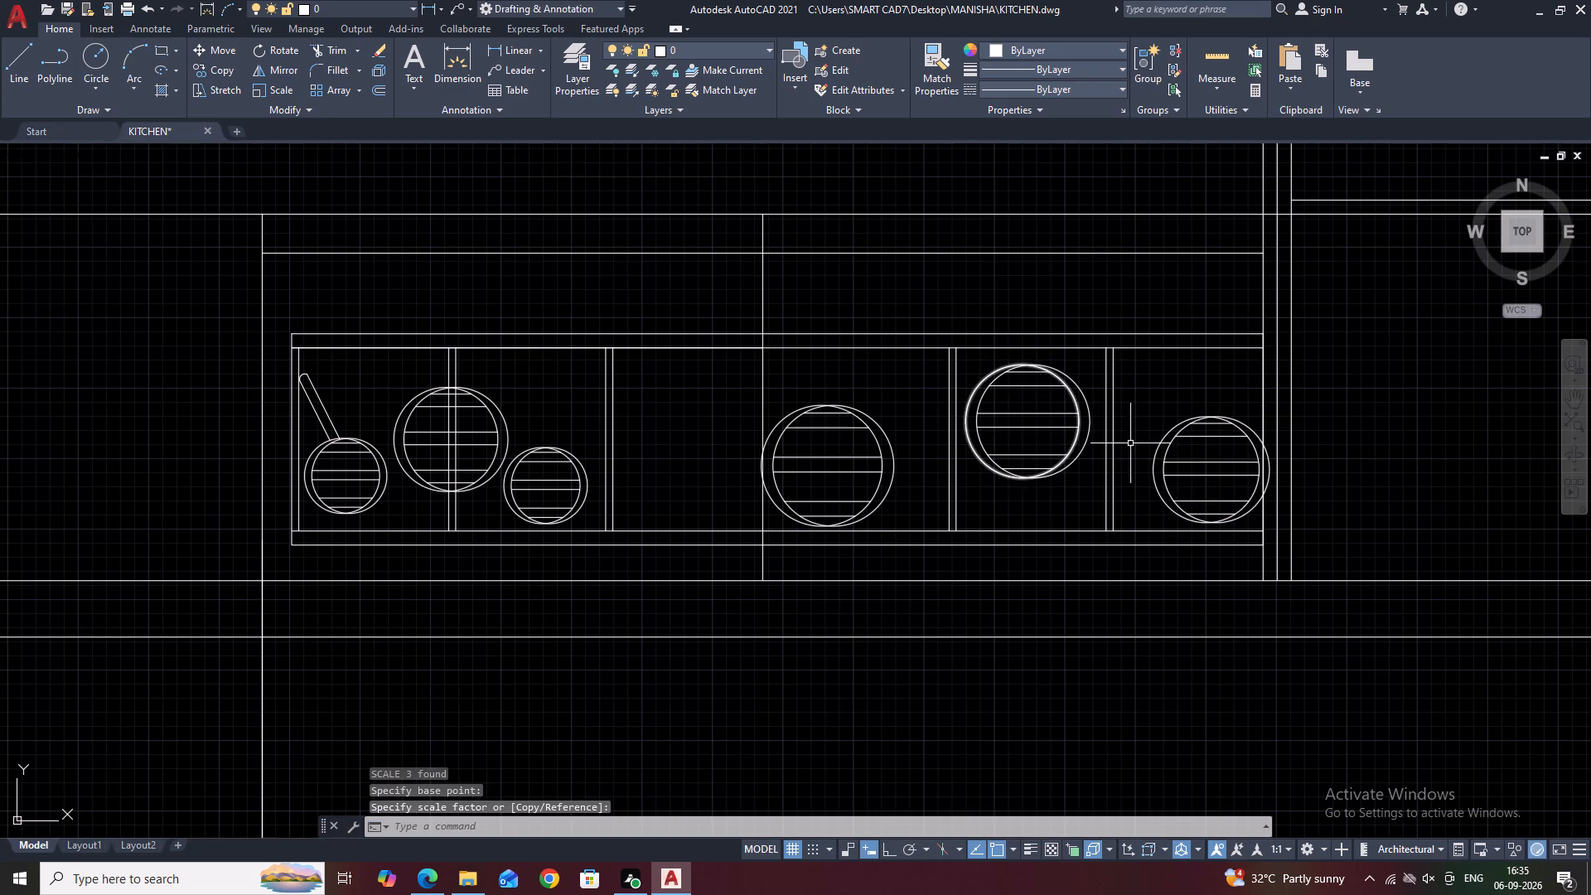
Move the enlarged end-compartment circles slightly towards the divider so they sit clear of the frame's end line.
click(1115, 386)
key(Escape)
click(1136, 387)
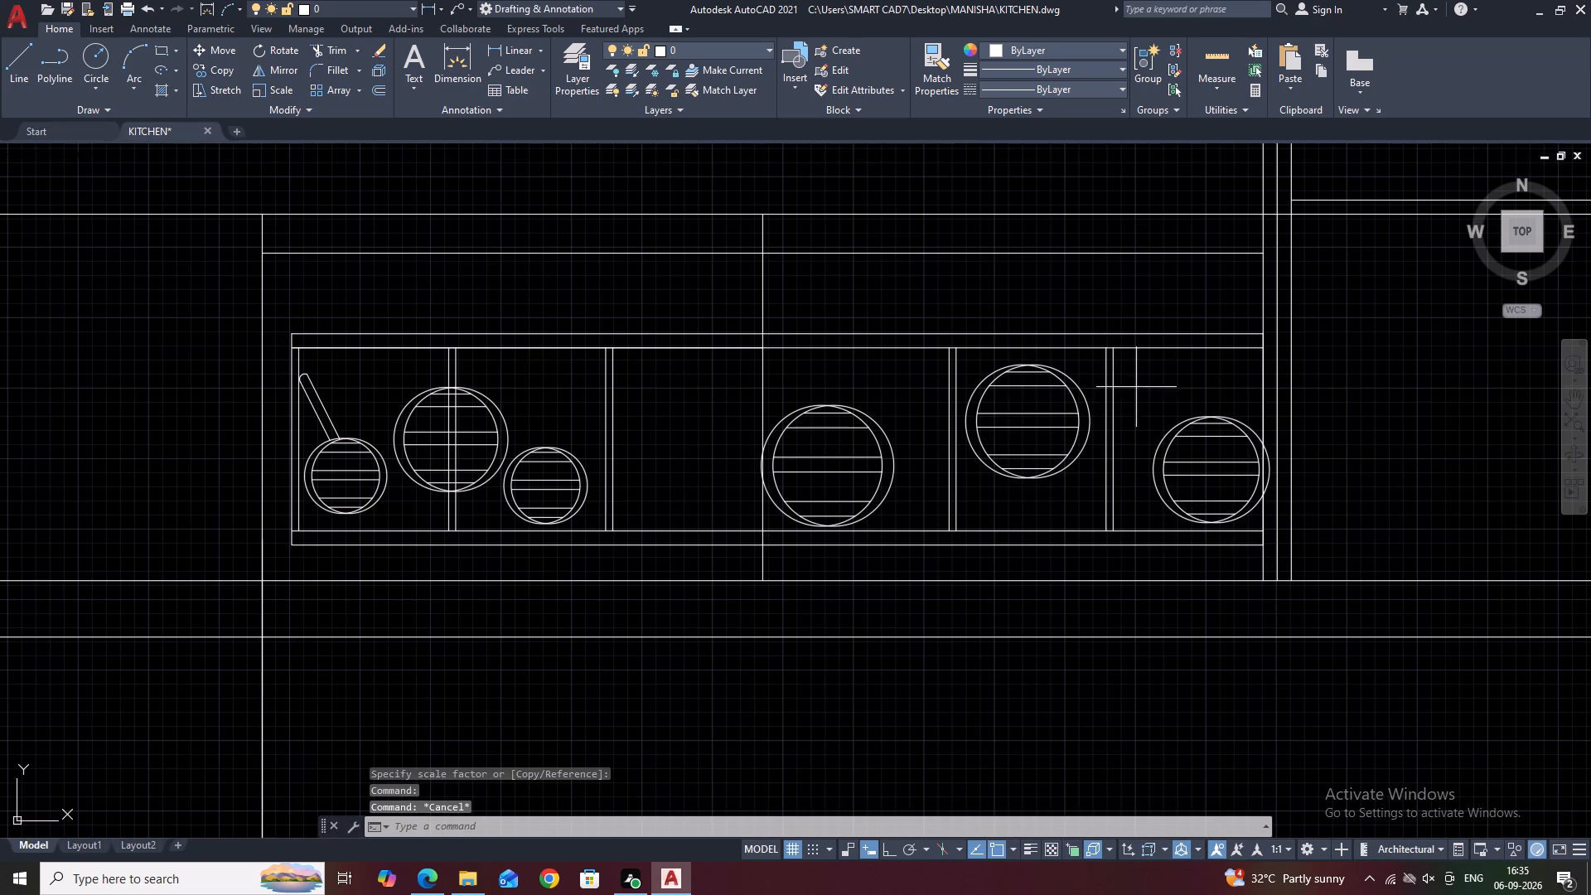
click(1274, 541)
key(m)
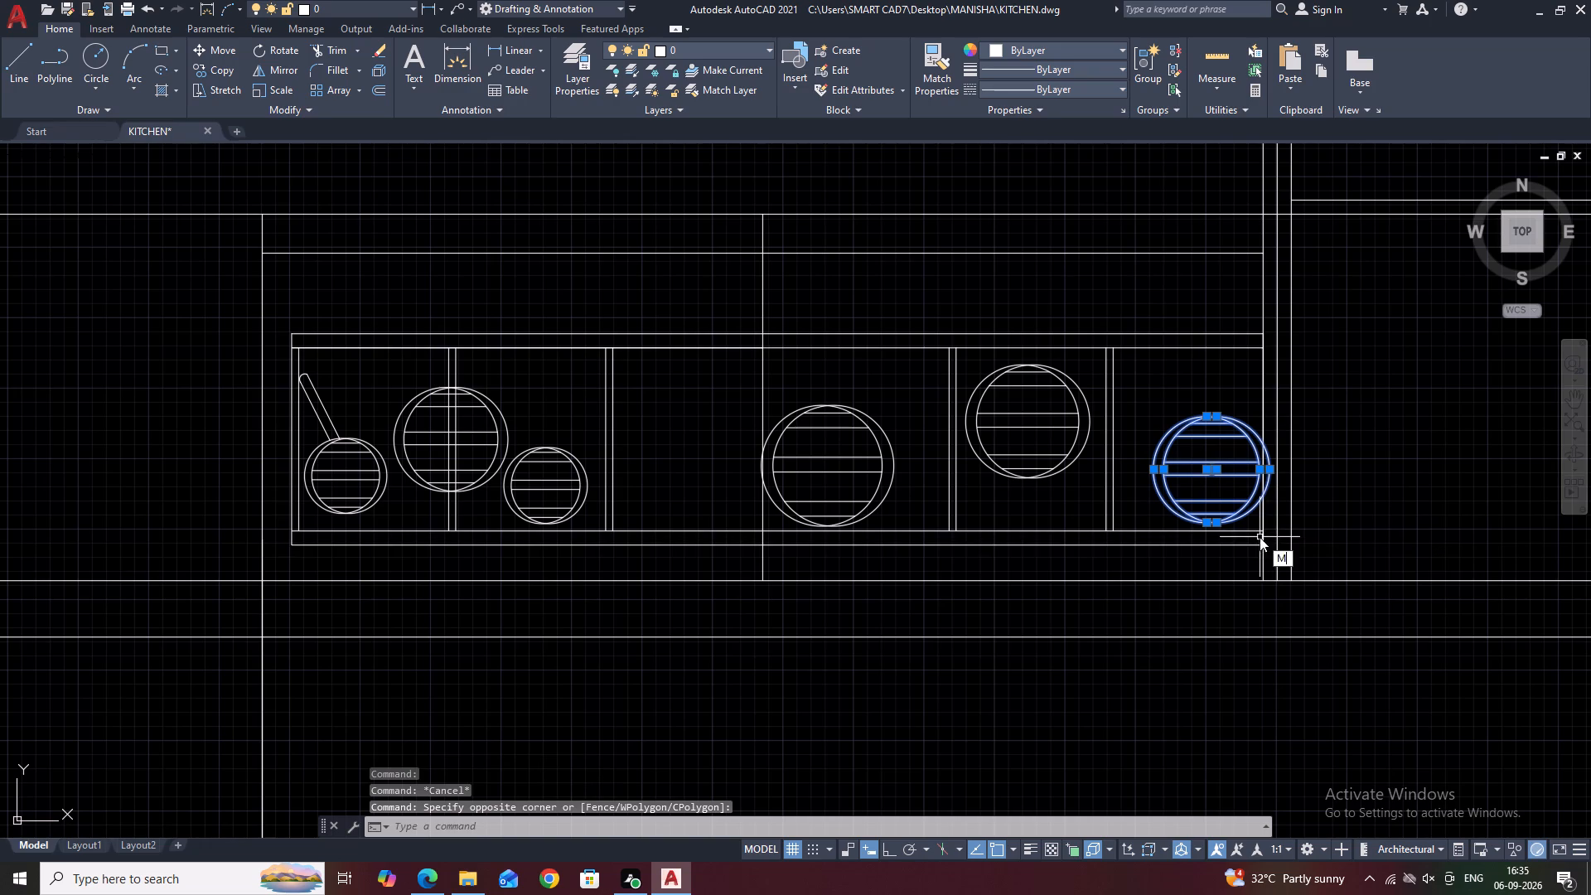
key(space)
scroll(1193, 496, up, 1)
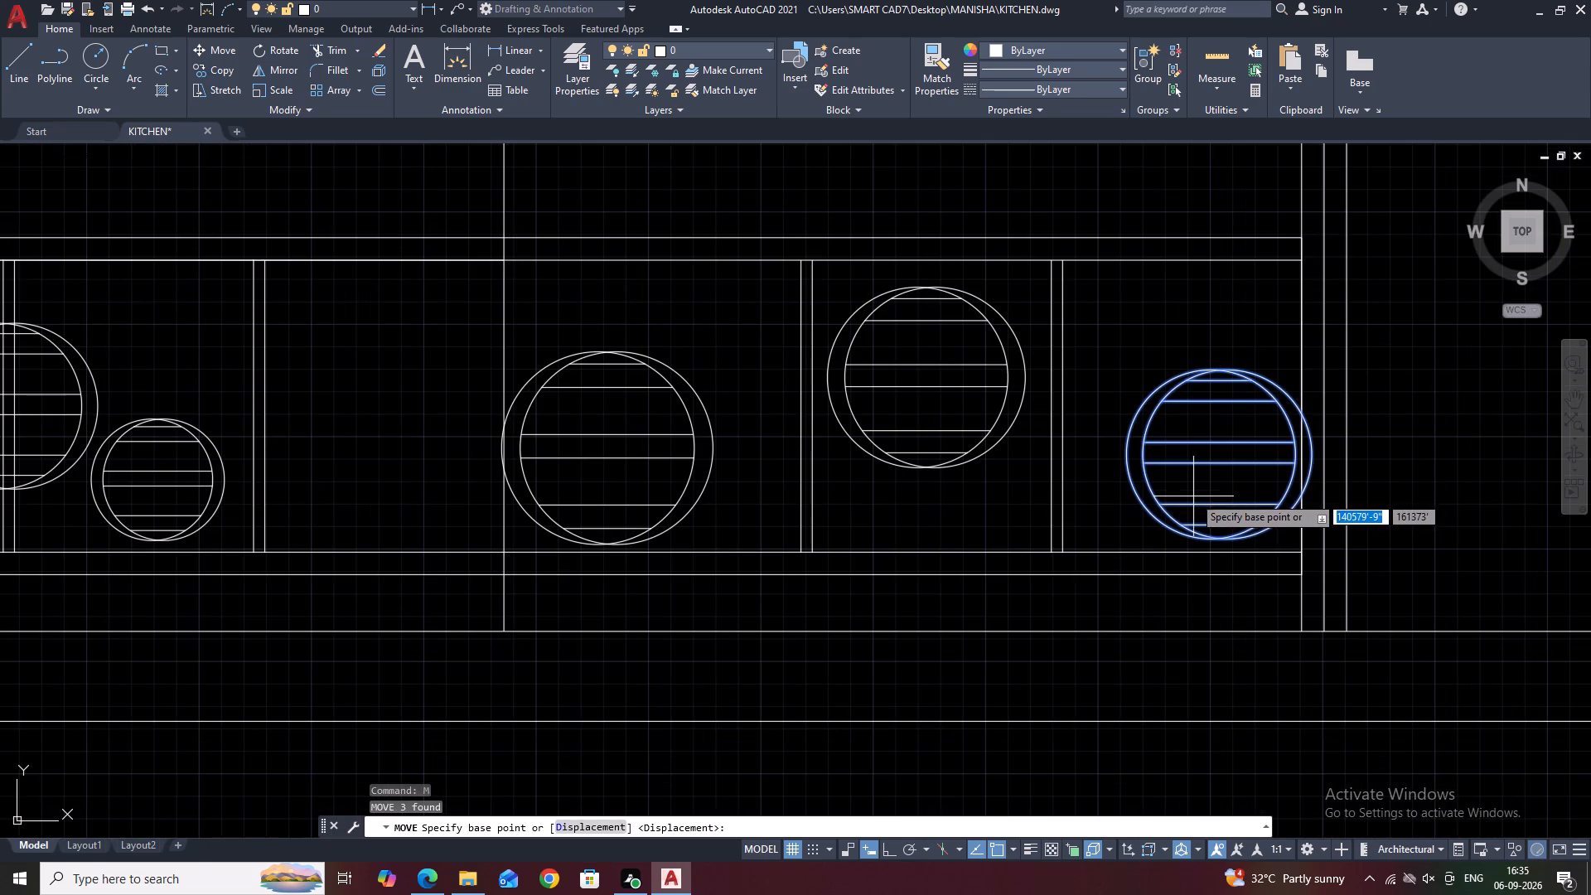
click(1194, 487)
click(1167, 488)
scroll(1044, 467, down, 1)
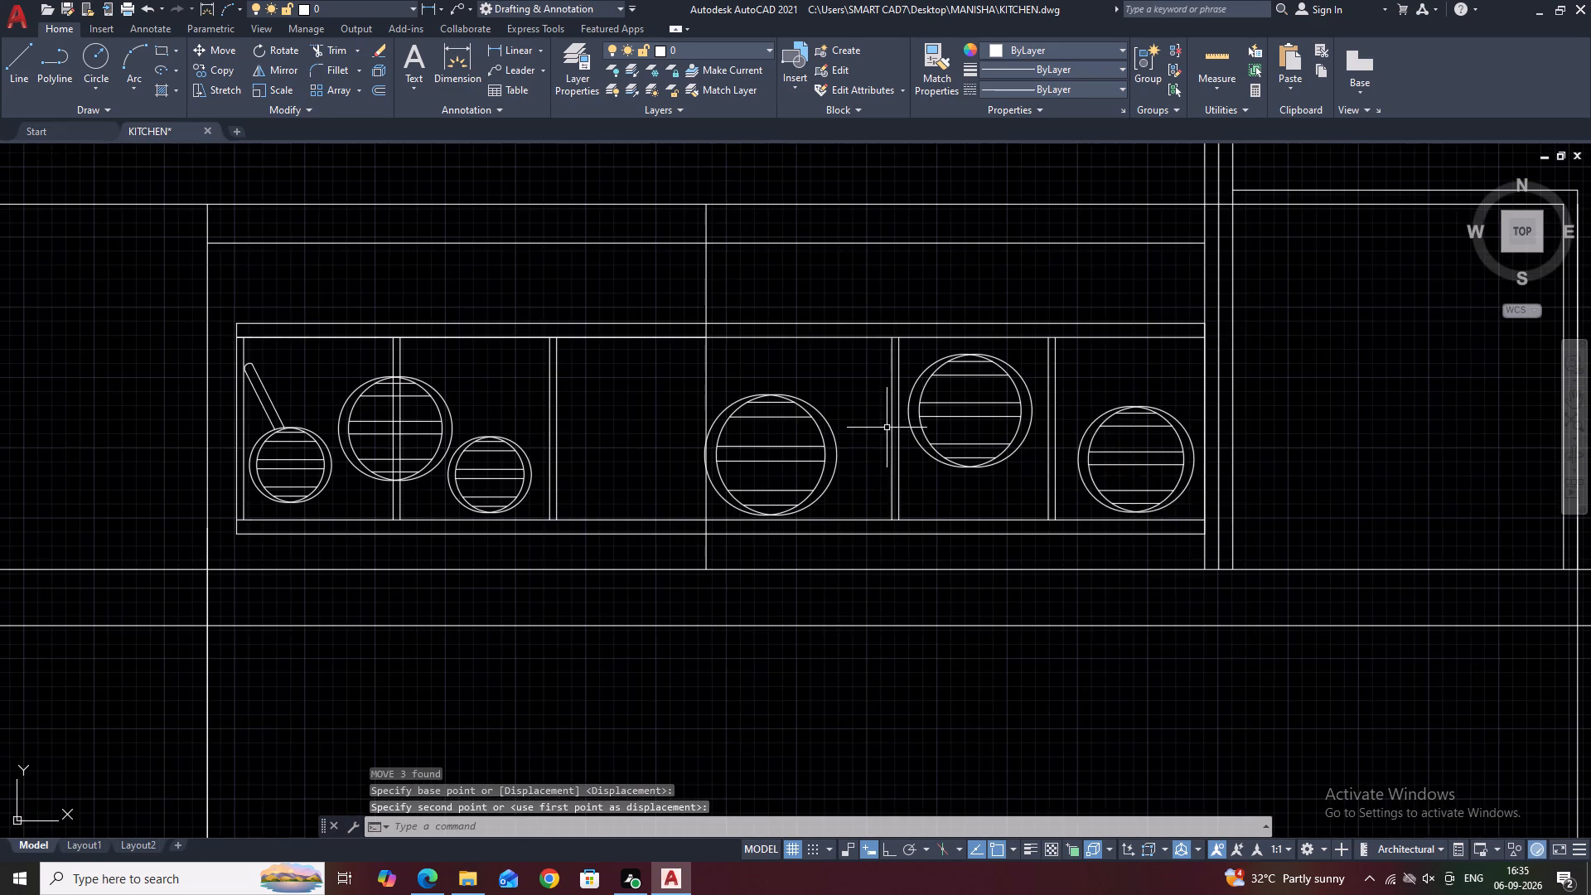
Copy the slanted rounded handle from the small first hatched circle onto the next two hatched circles in the frame.
middle_drag(887, 428, 1149, 456)
scroll(1149, 456, down, 2)
scroll(842, 483, up, 4)
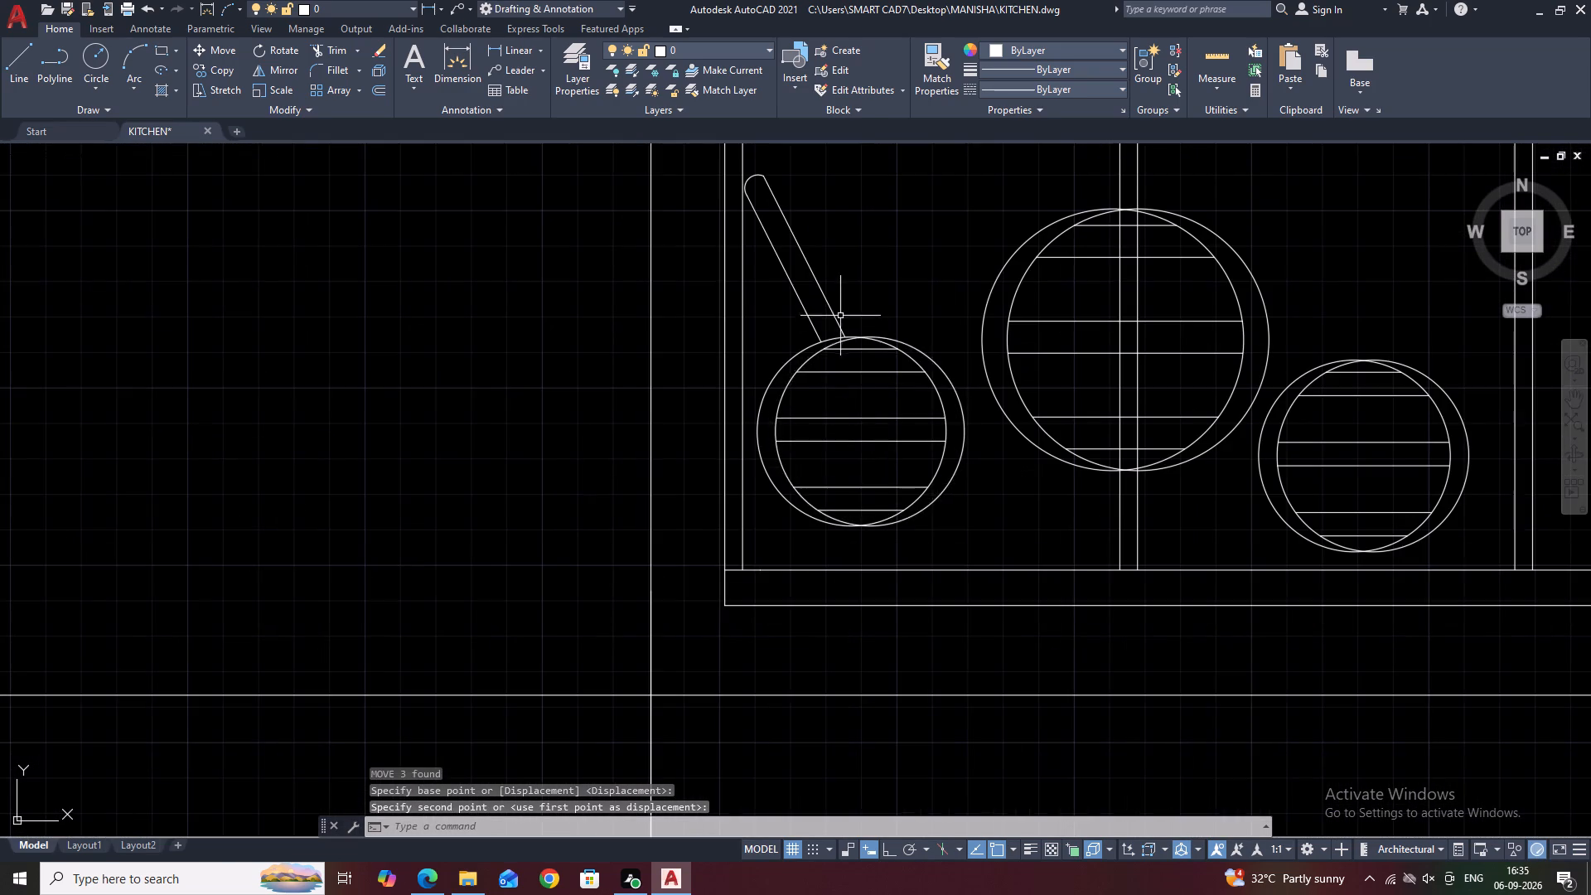
middle_drag(848, 341, 838, 430)
drag(683, 219, 705, 250)
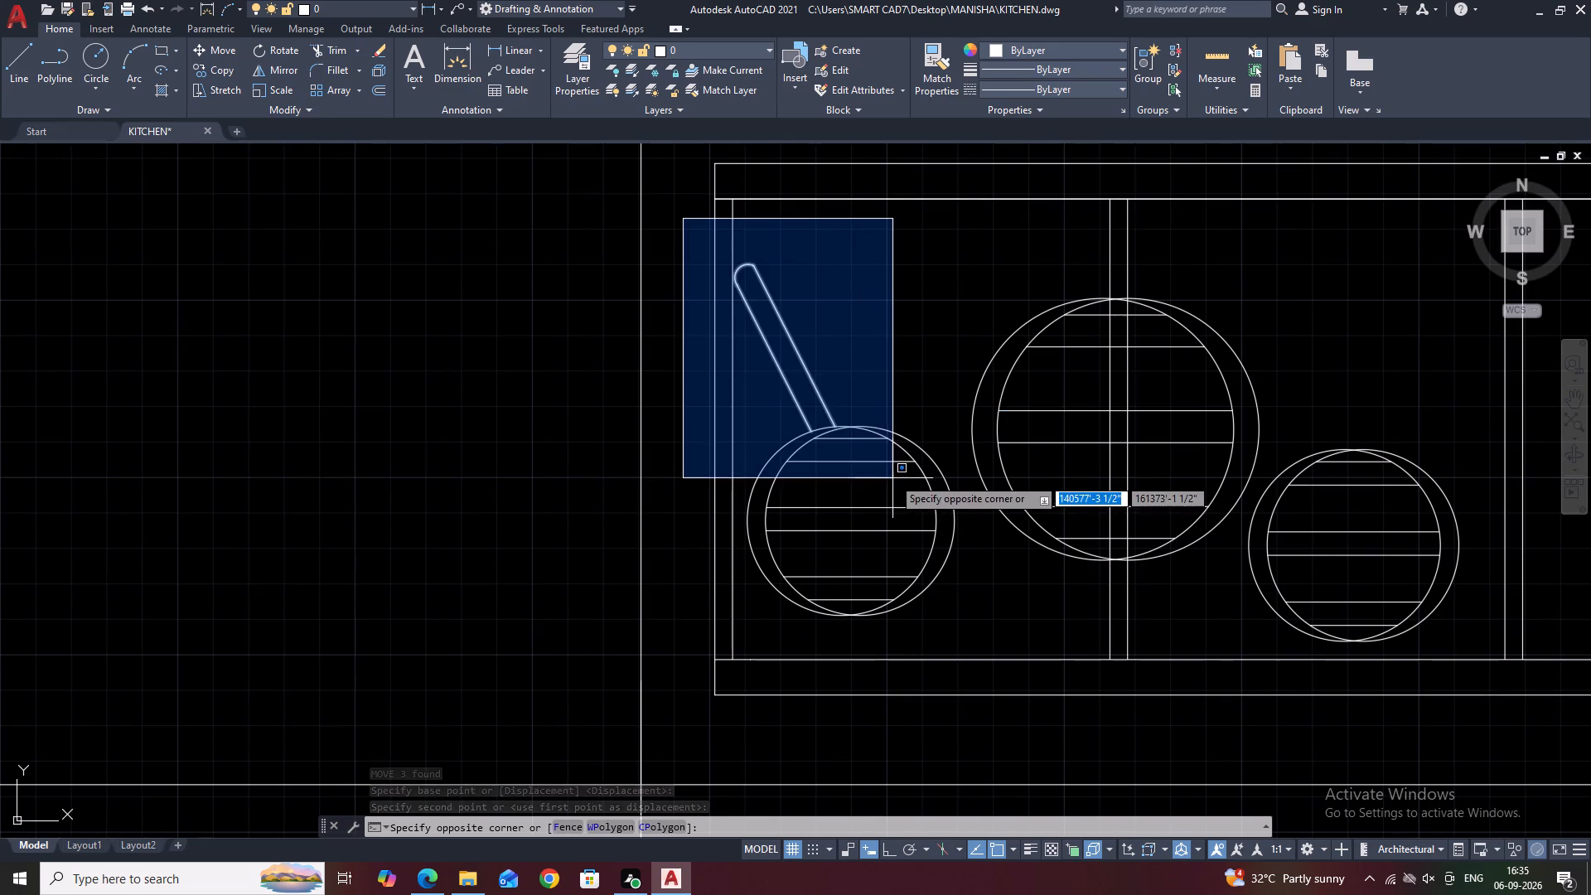
click(884, 459)
middle_drag(905, 417, 815, 509)
key(c)
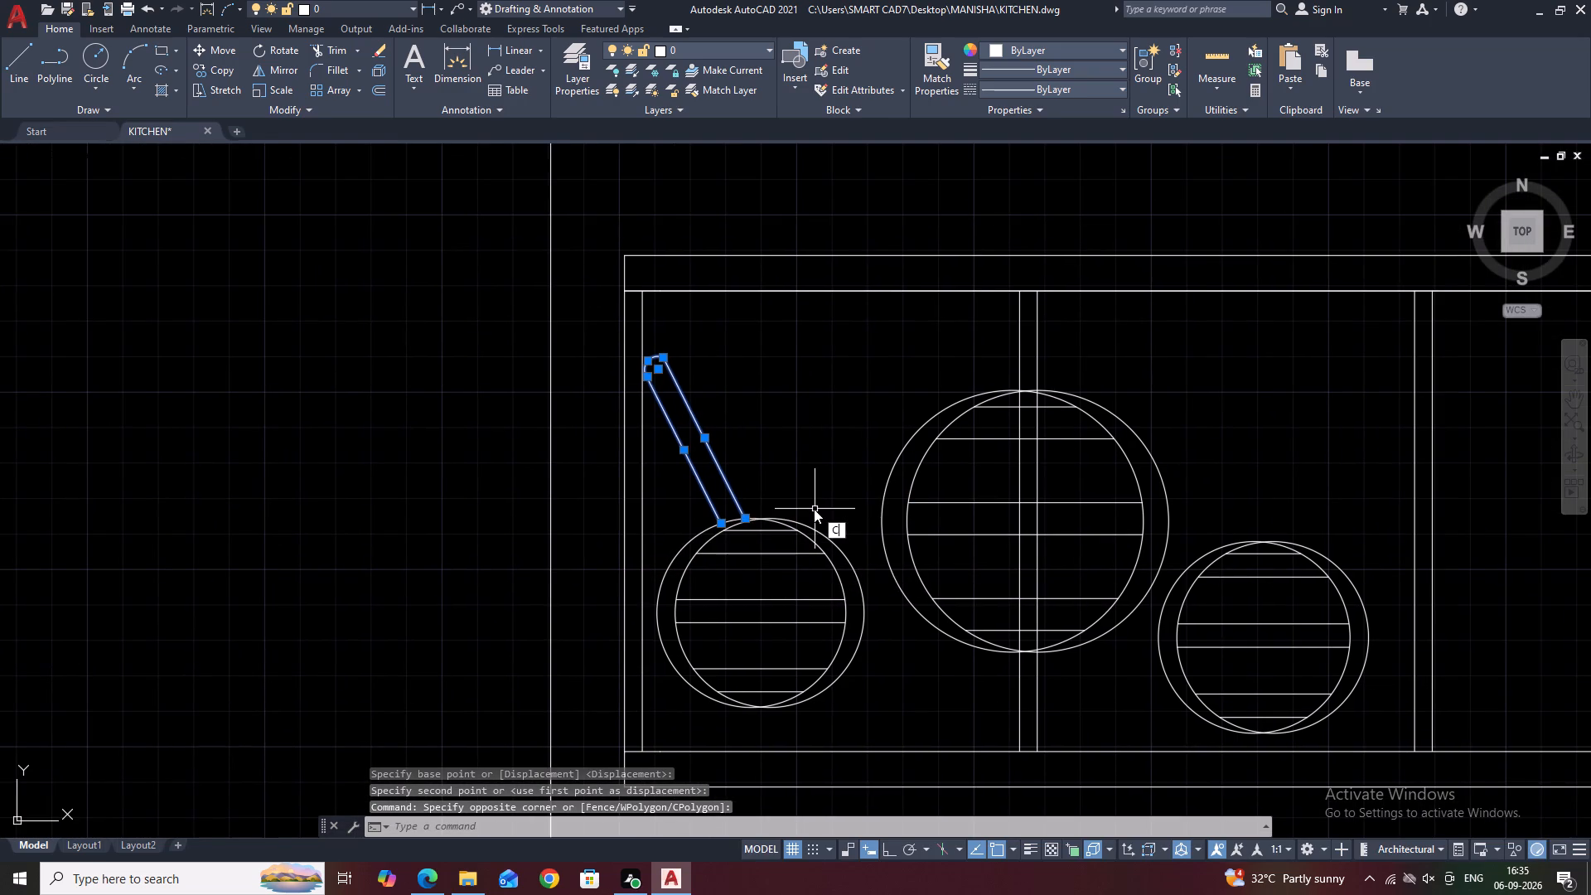
text(O)
key(space)
click(720, 523)
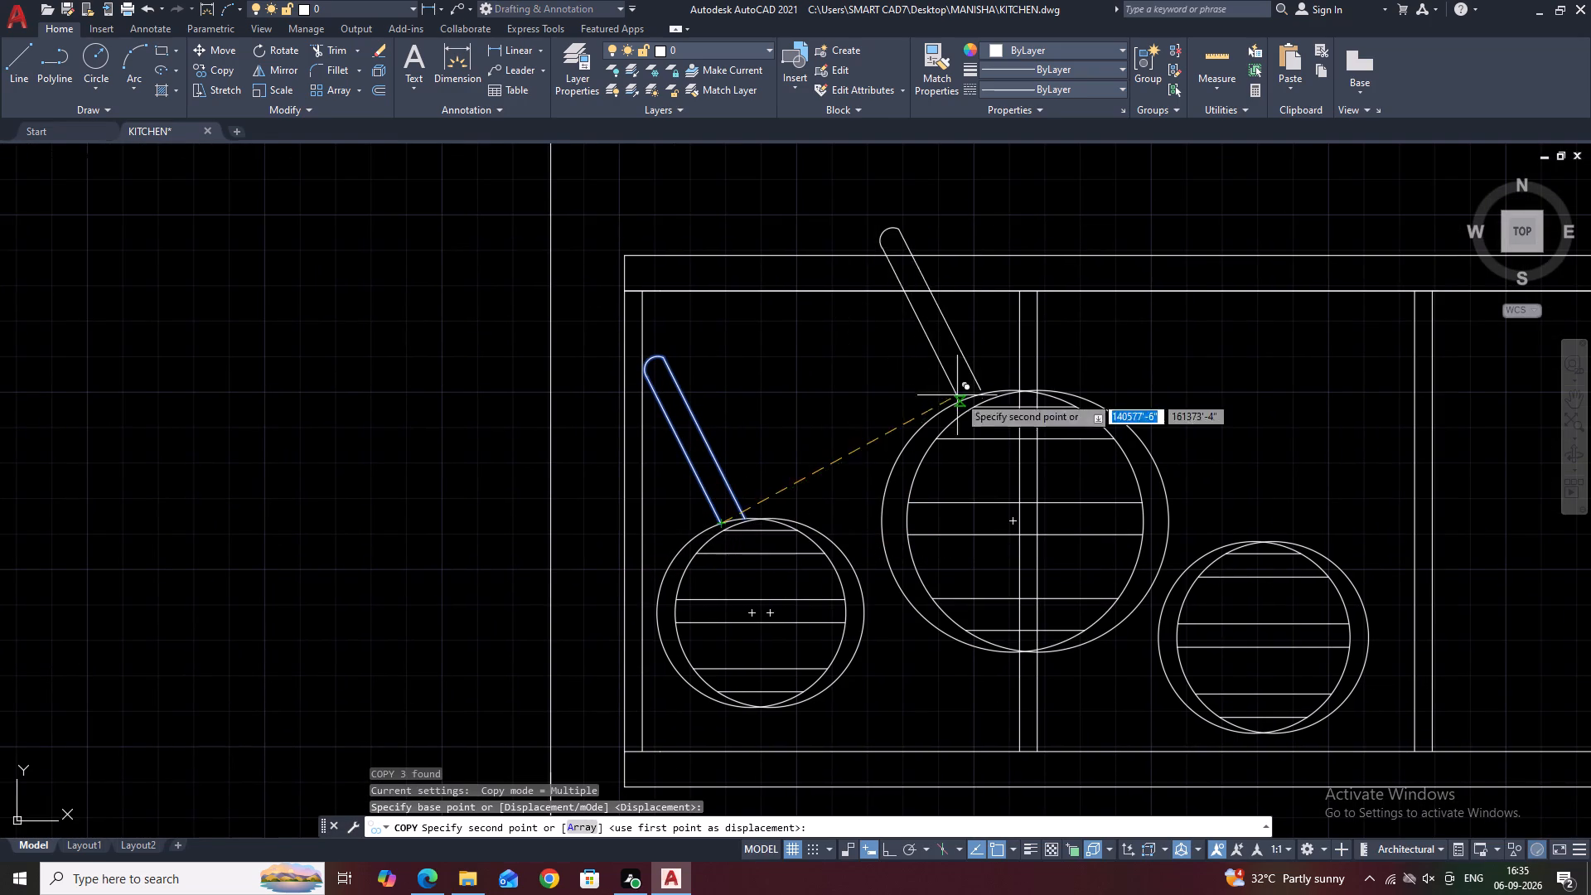
click(955, 401)
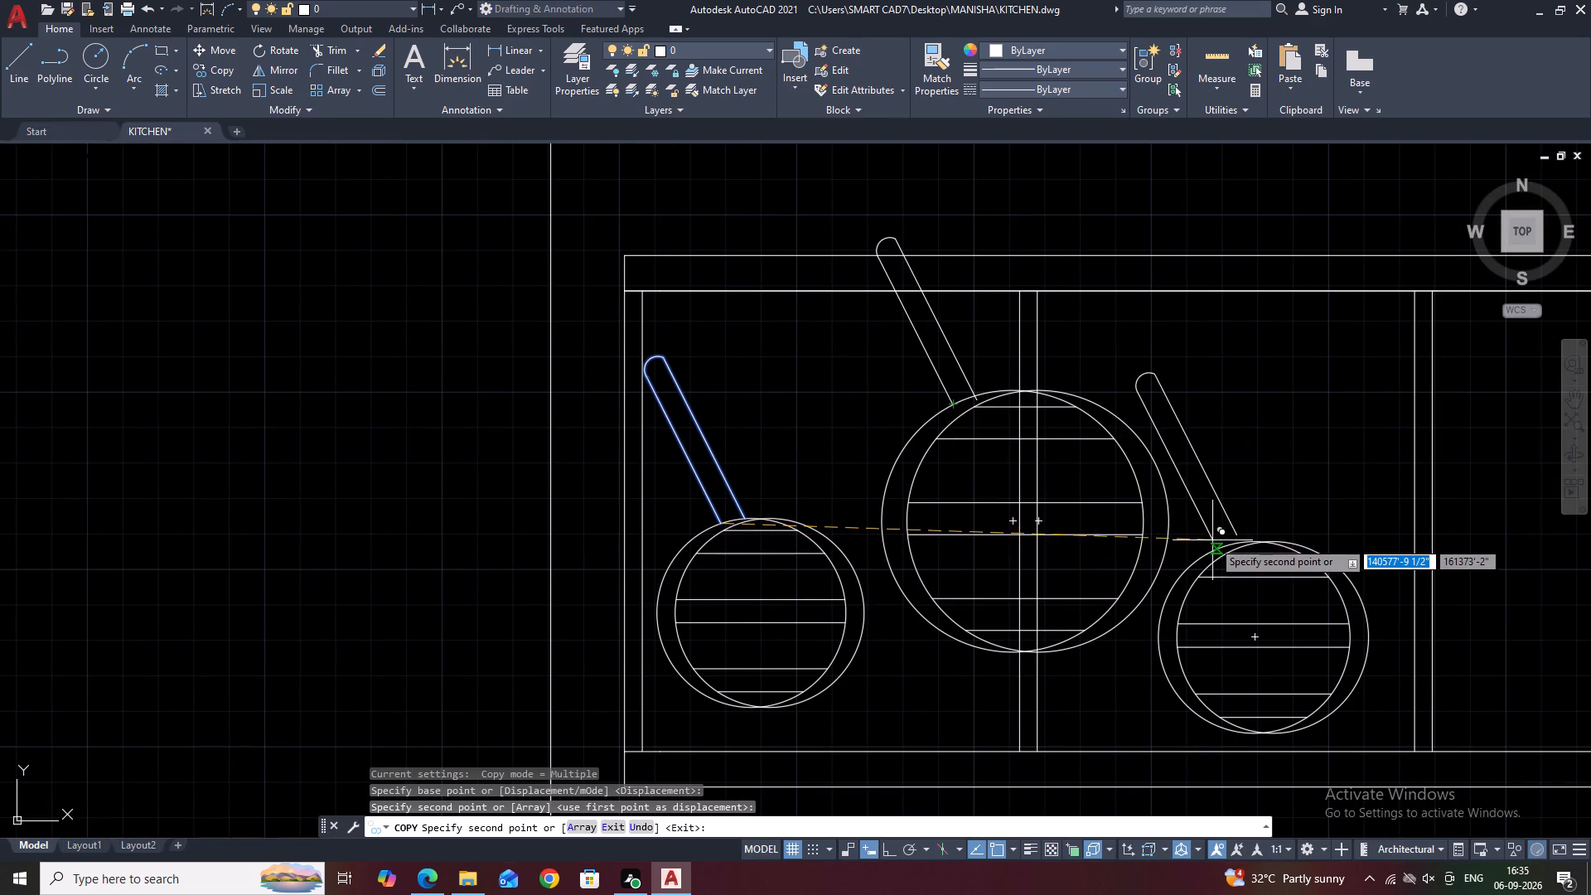
click(1212, 545)
Place further handle copies on the hatched circles just past the centre line, between the two dividers and in the end compartment.
scroll(827, 427, down, 4)
scroll(958, 407, up, 1)
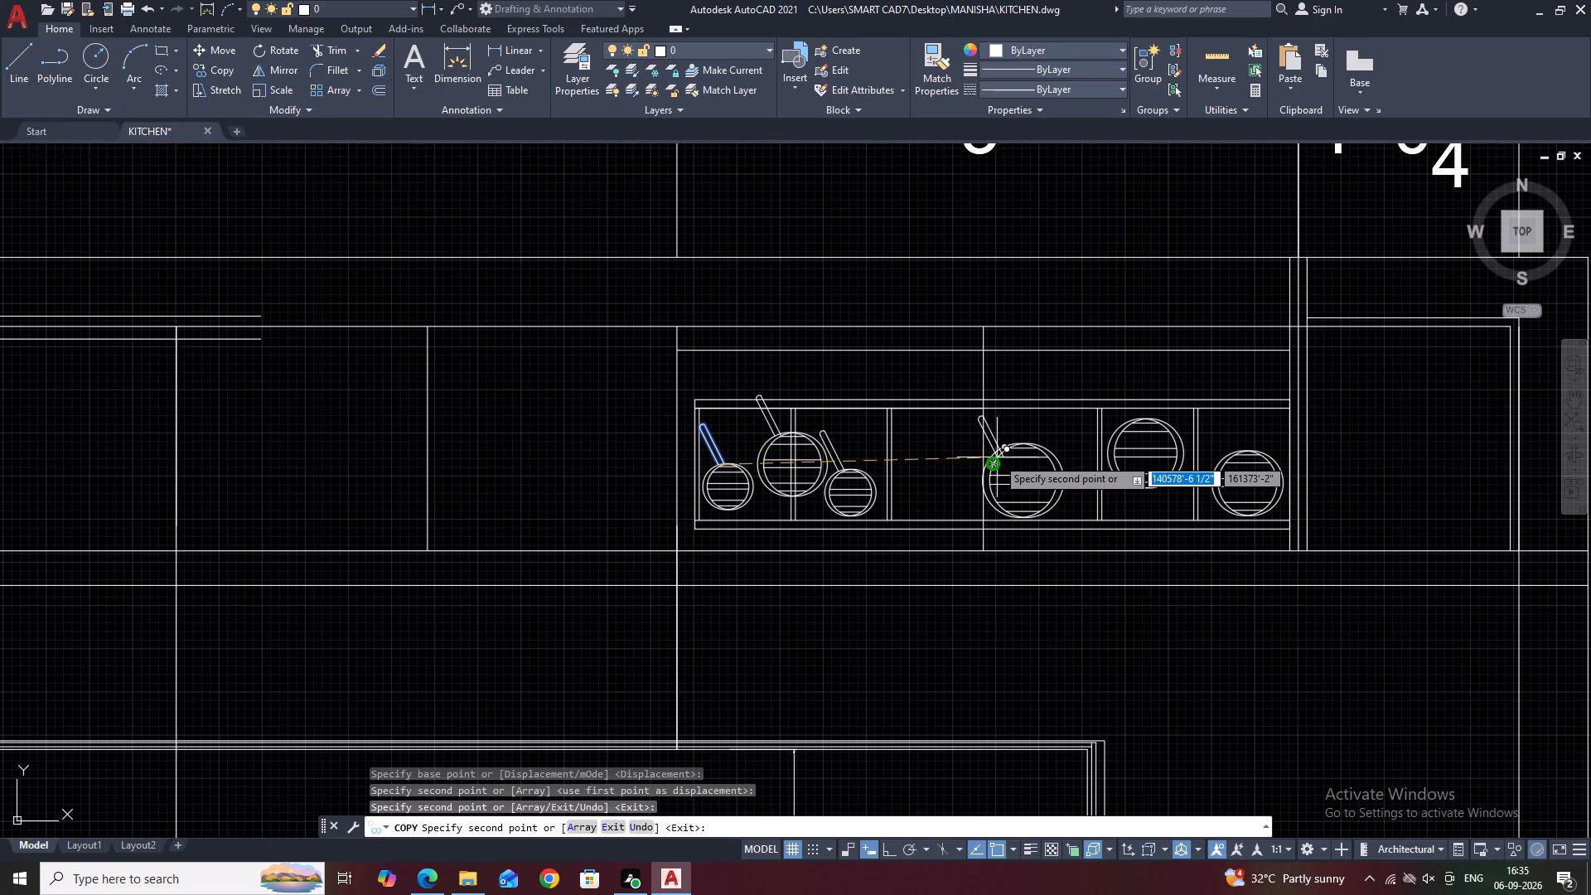
click(997, 457)
click(1148, 418)
click(1221, 462)
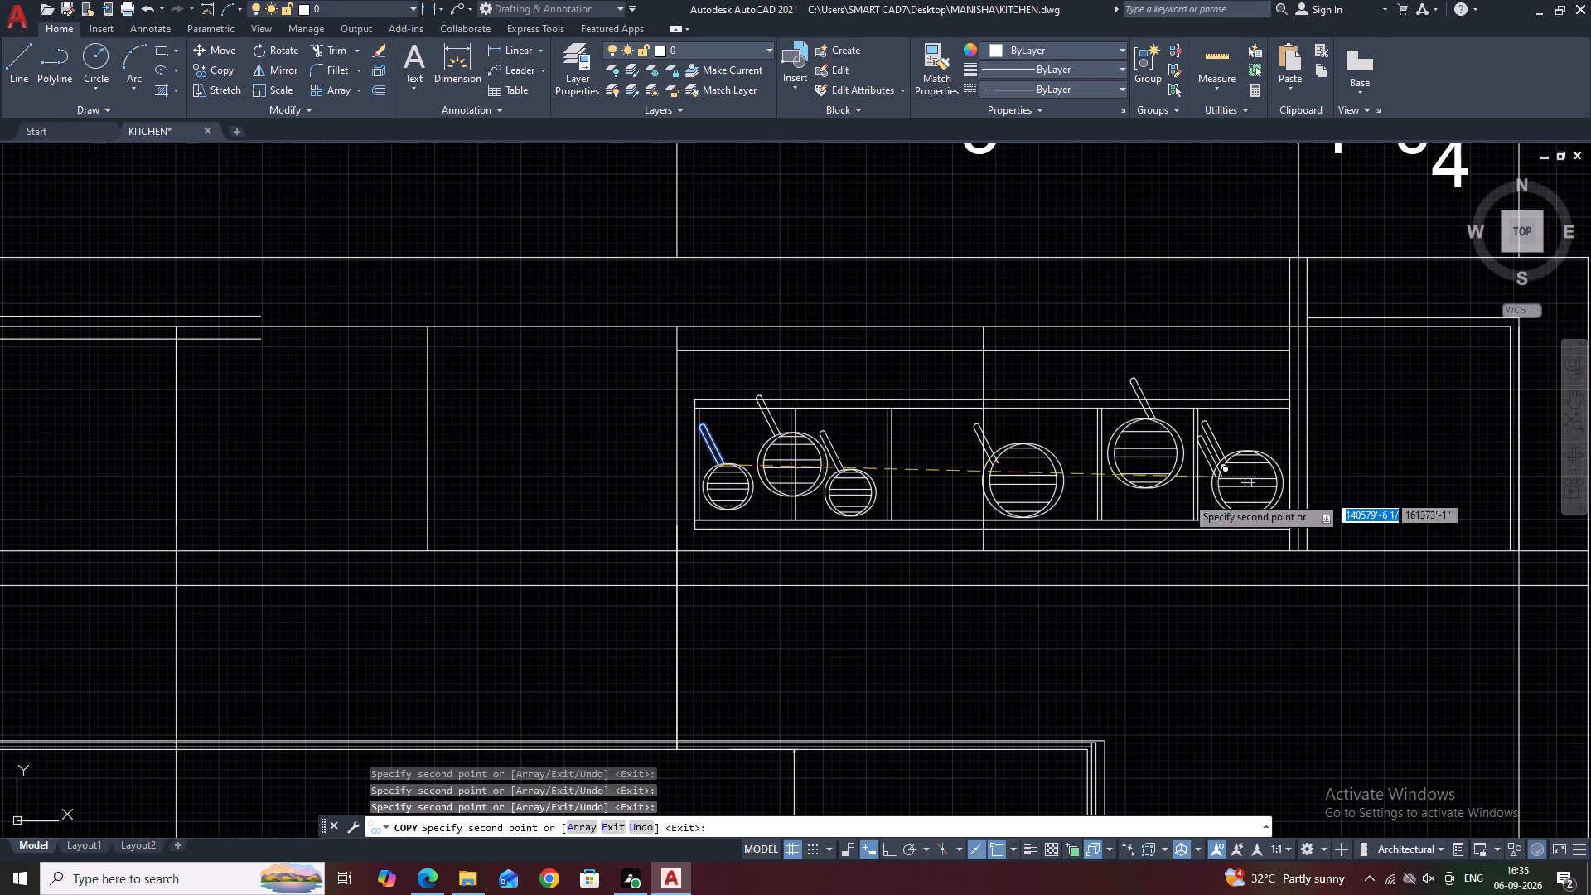
key(Escape)
Delete the copied handle above the hatched circle between the two dividers.
scroll(914, 496, down, 1)
middle_drag(1023, 452, 1024, 467)
scroll(1060, 439, up, 2)
click(1072, 440)
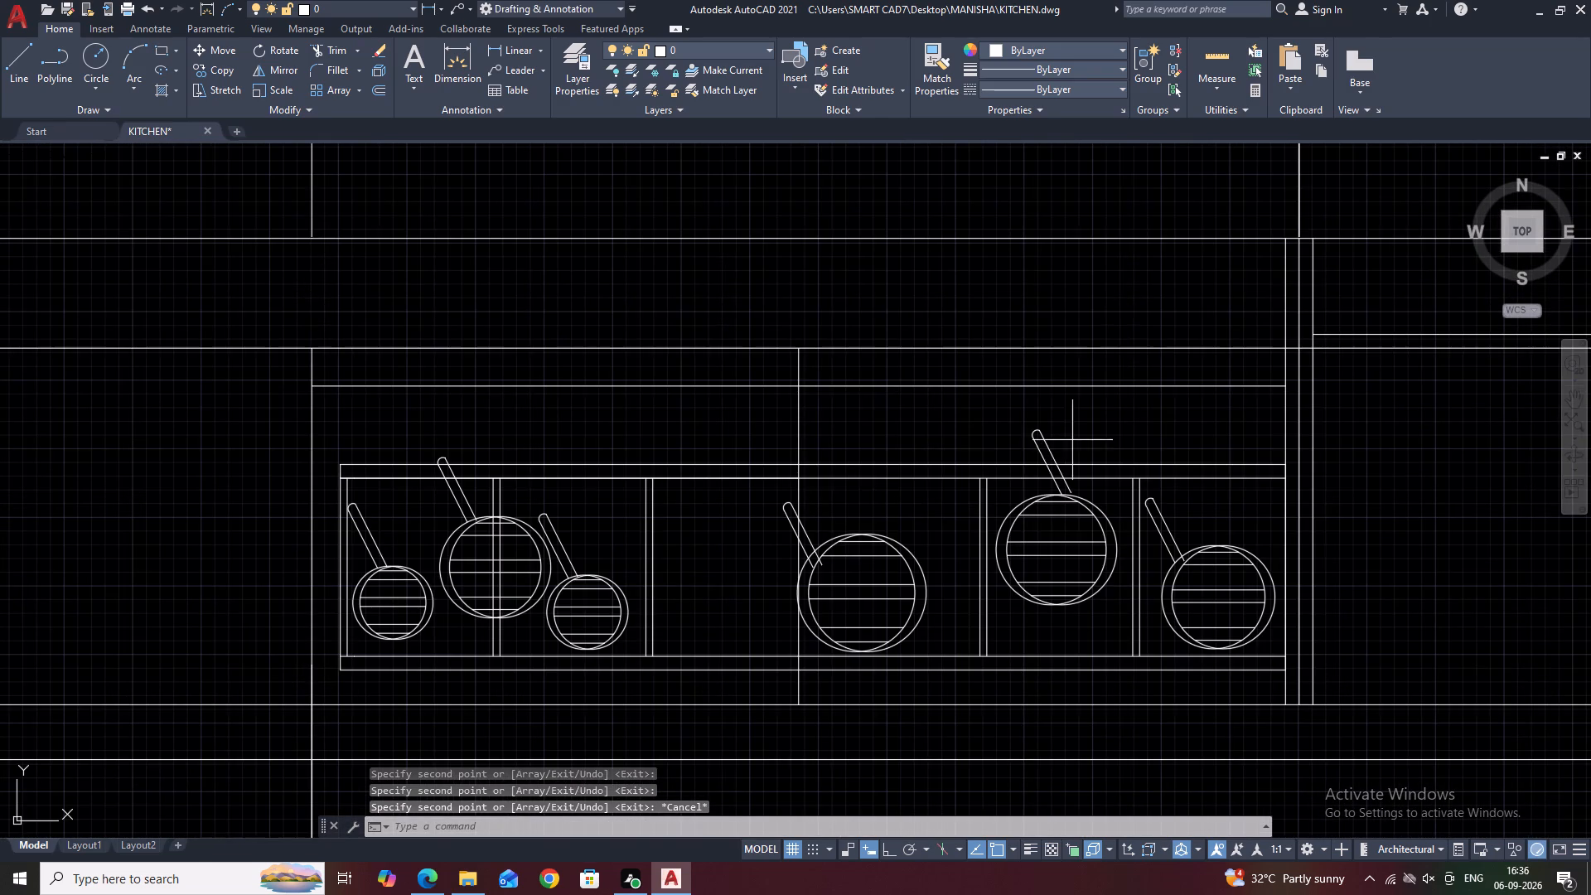
click(1017, 435)
key(Delete)
Draw a thin rectangle about 7" long below the inner wall line, above the frame past its vertical centre line.
middle_drag(1074, 477, 1084, 527)
middle_drag(984, 485, 993, 511)
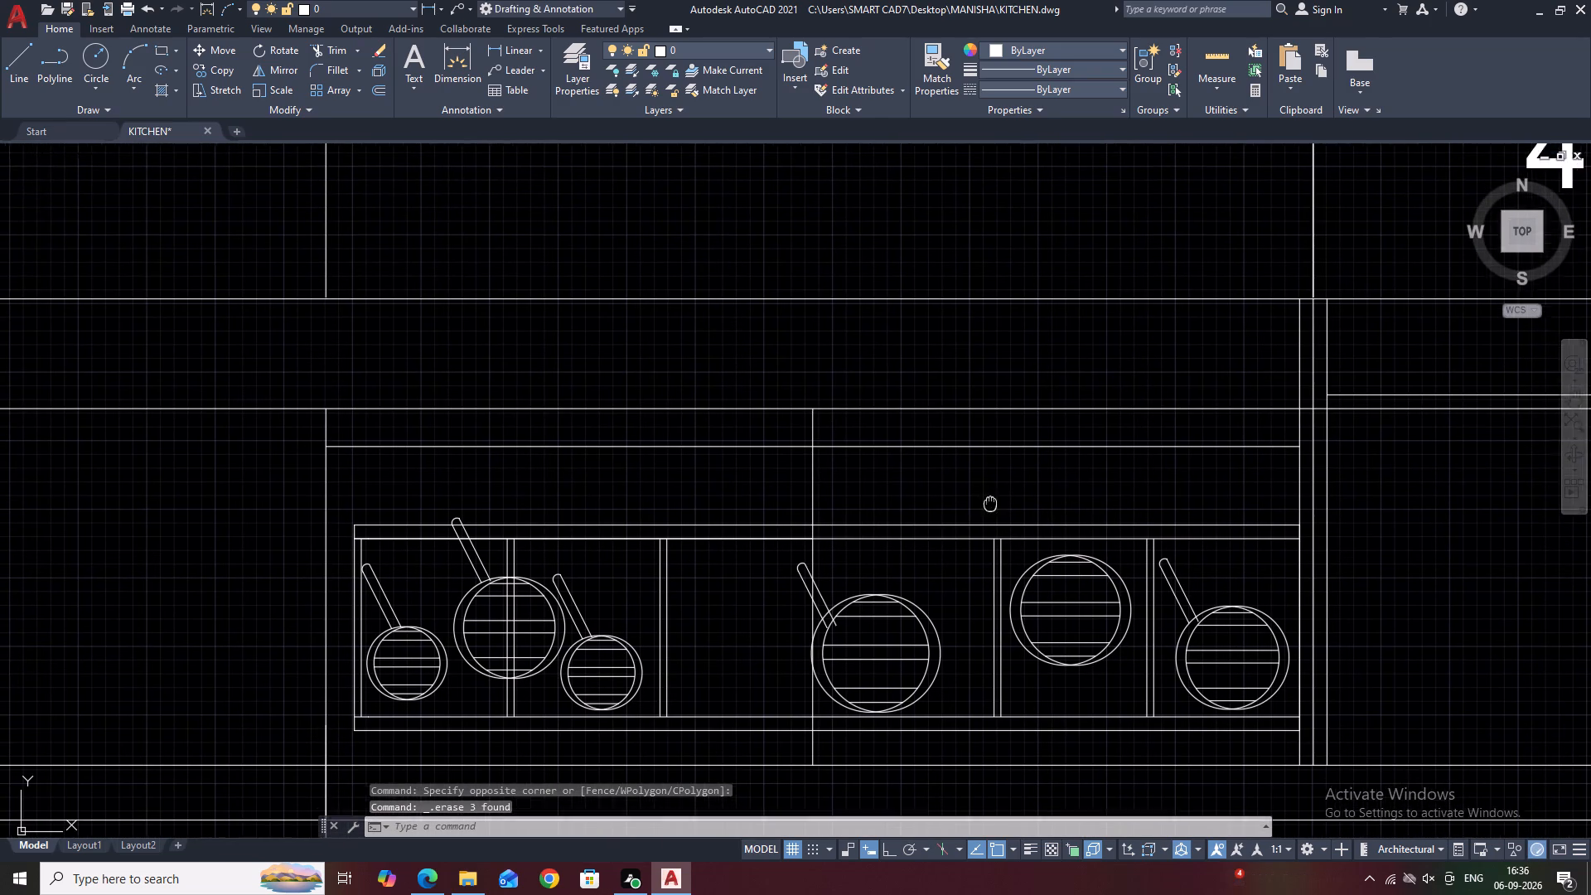
middle_drag(993, 511, 1011, 544)
middle_drag(1059, 528, 1058, 509)
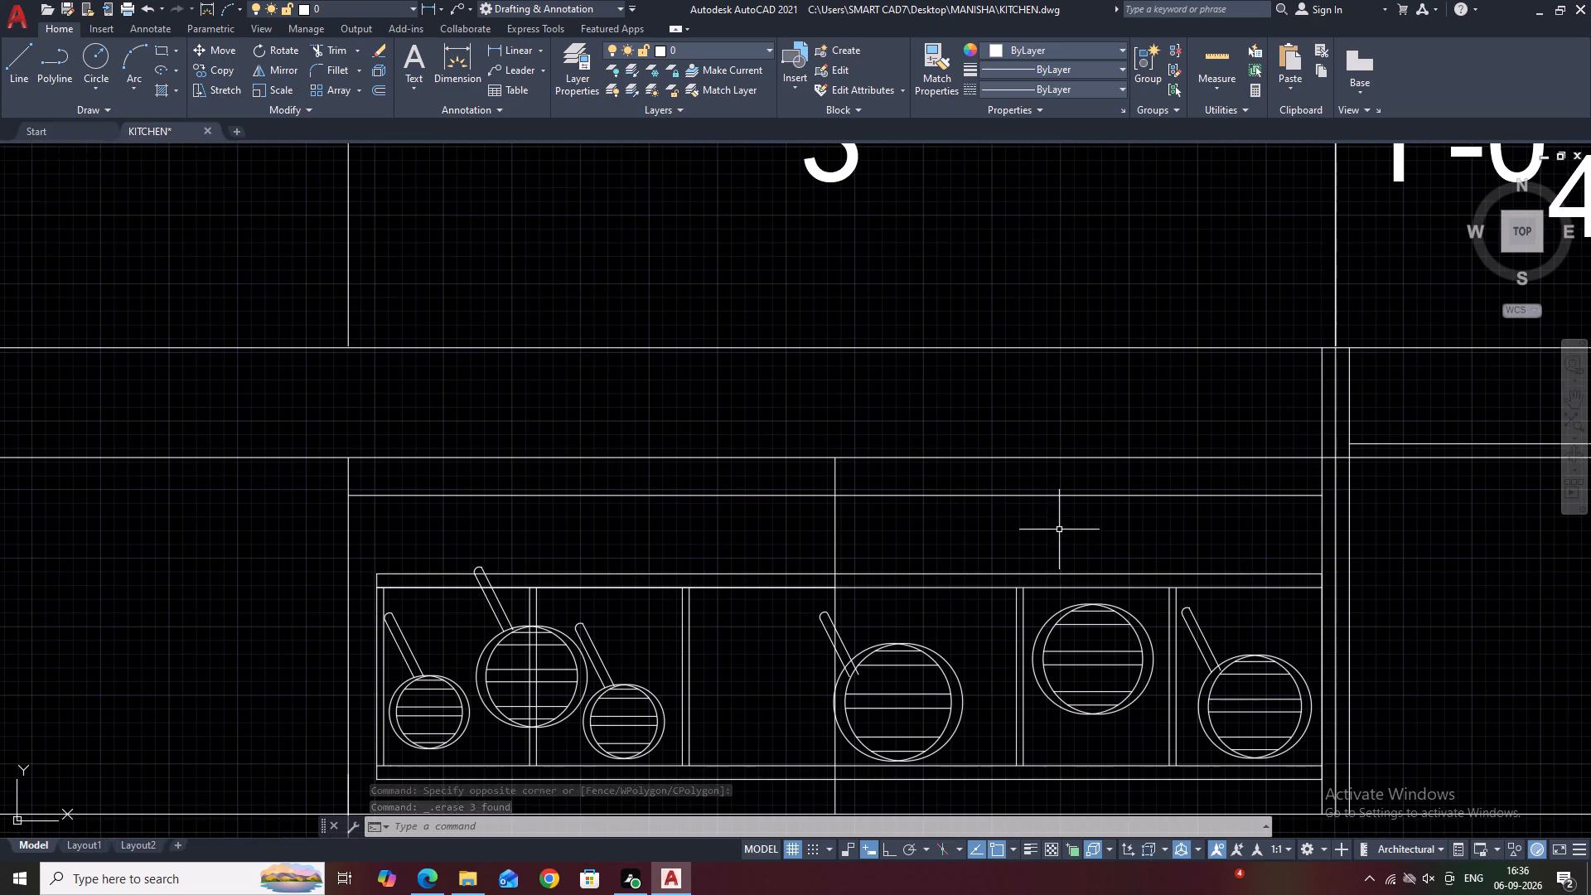
middle_drag(1058, 509, 1052, 467)
text(RE)
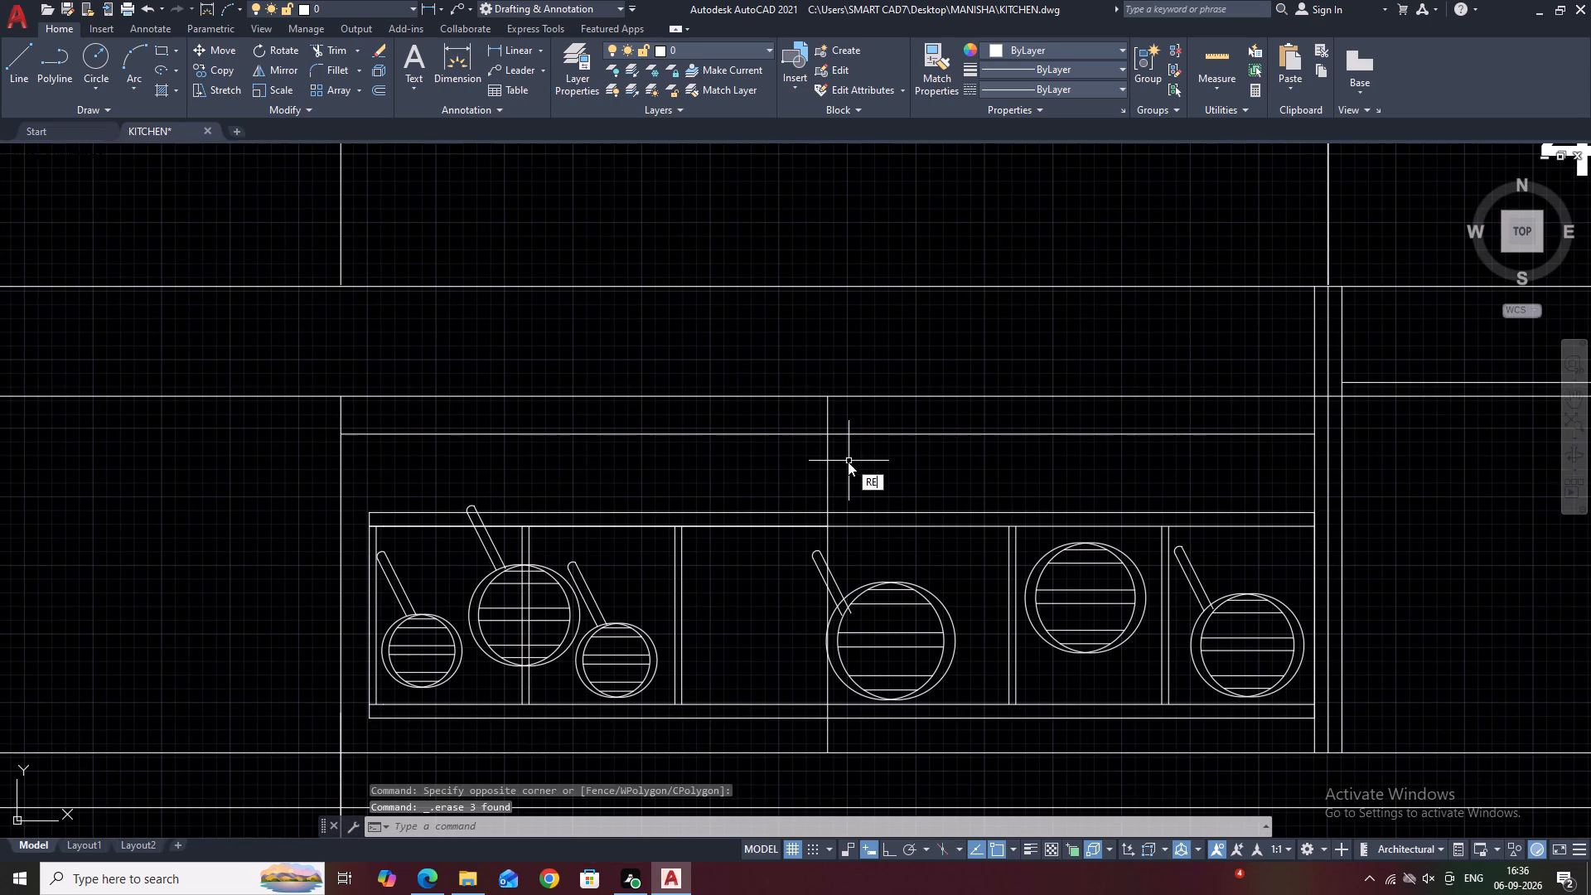
key(c)
key(space)
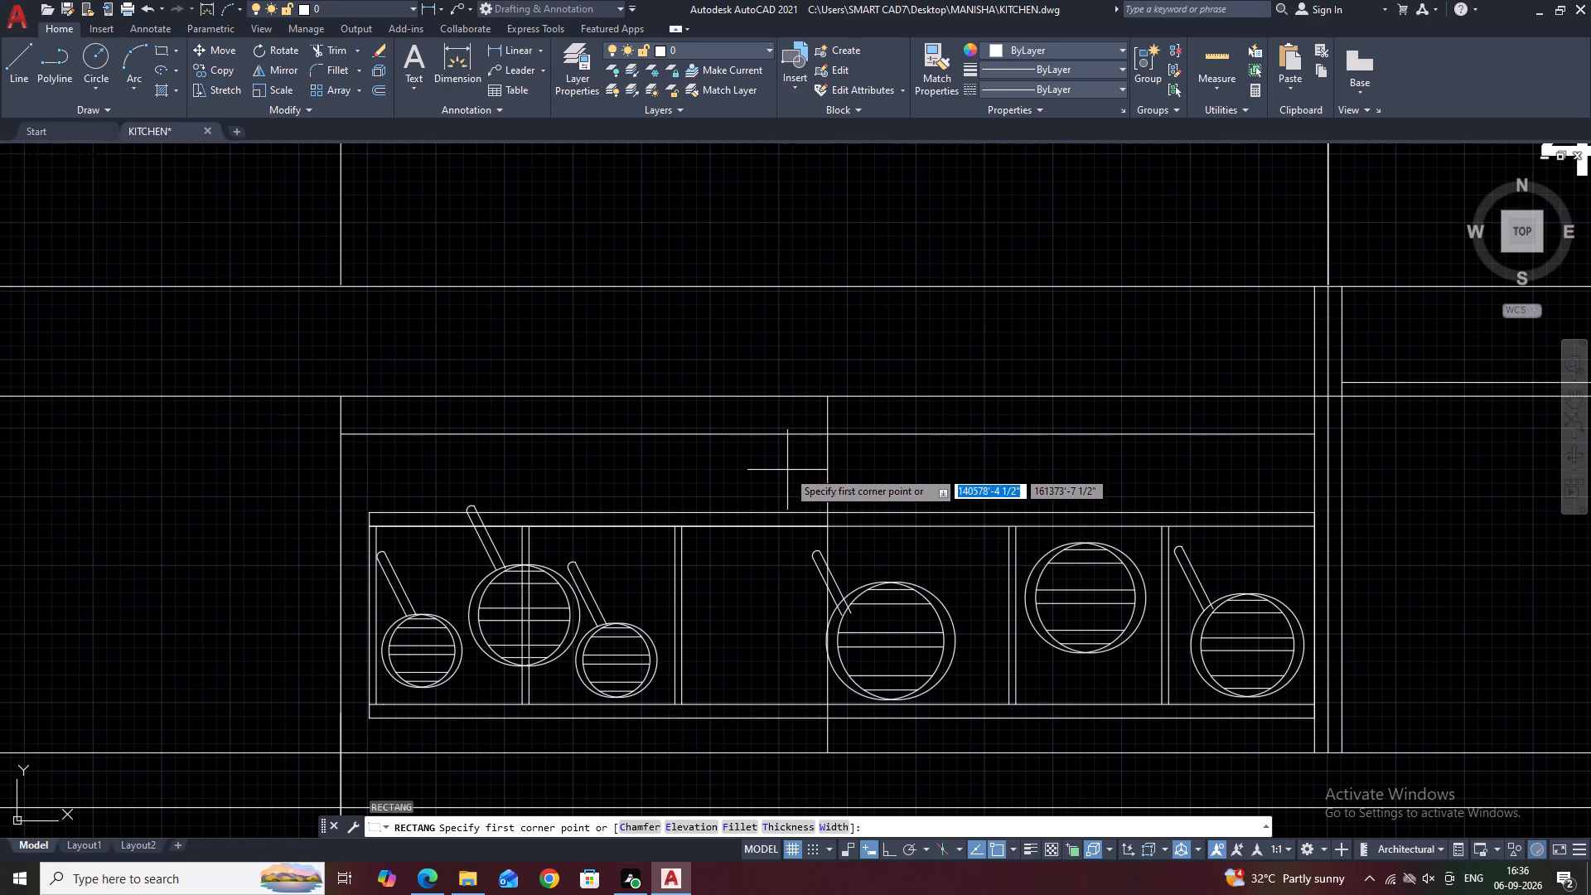
click(923, 398)
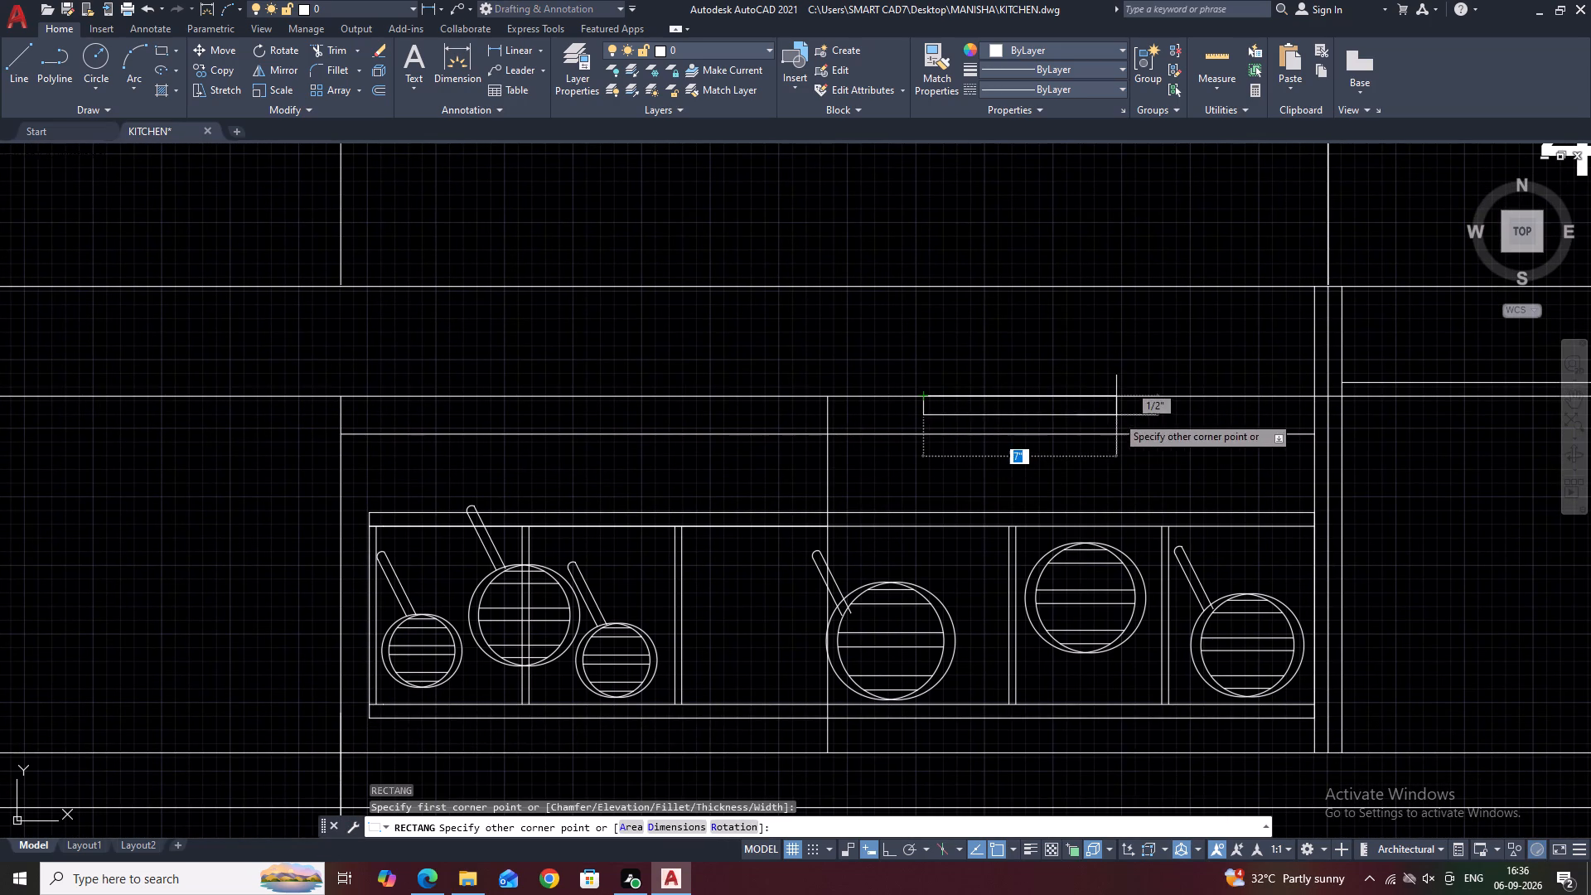
click(1126, 418)
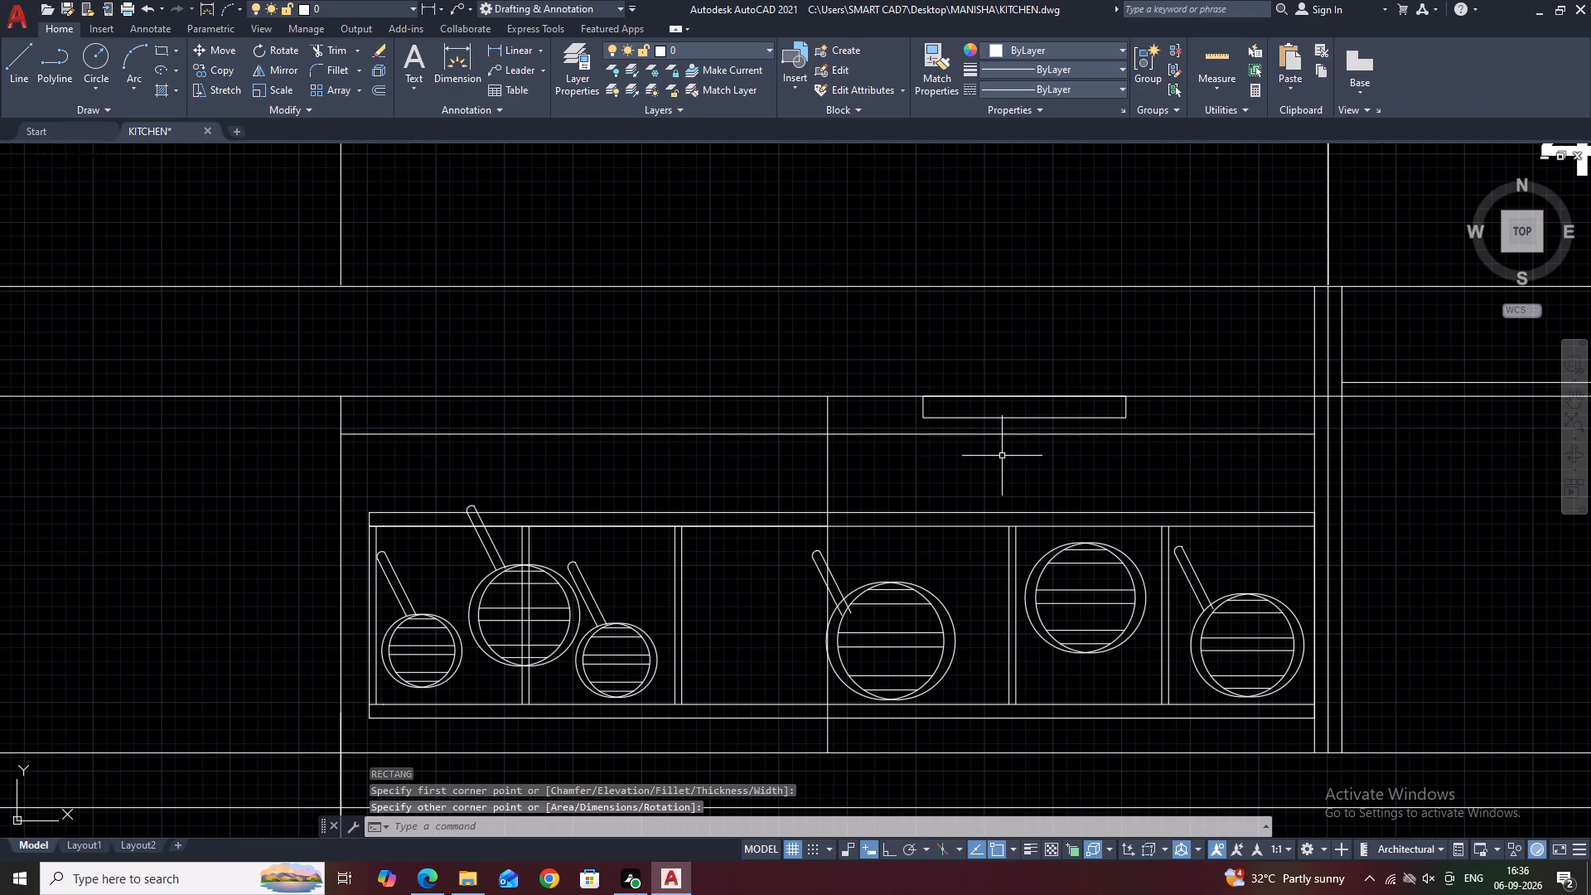
Draw a second, thinner rectangle about 7 1/2" long directly beneath the first, starting on the line above the frame.
key(space)
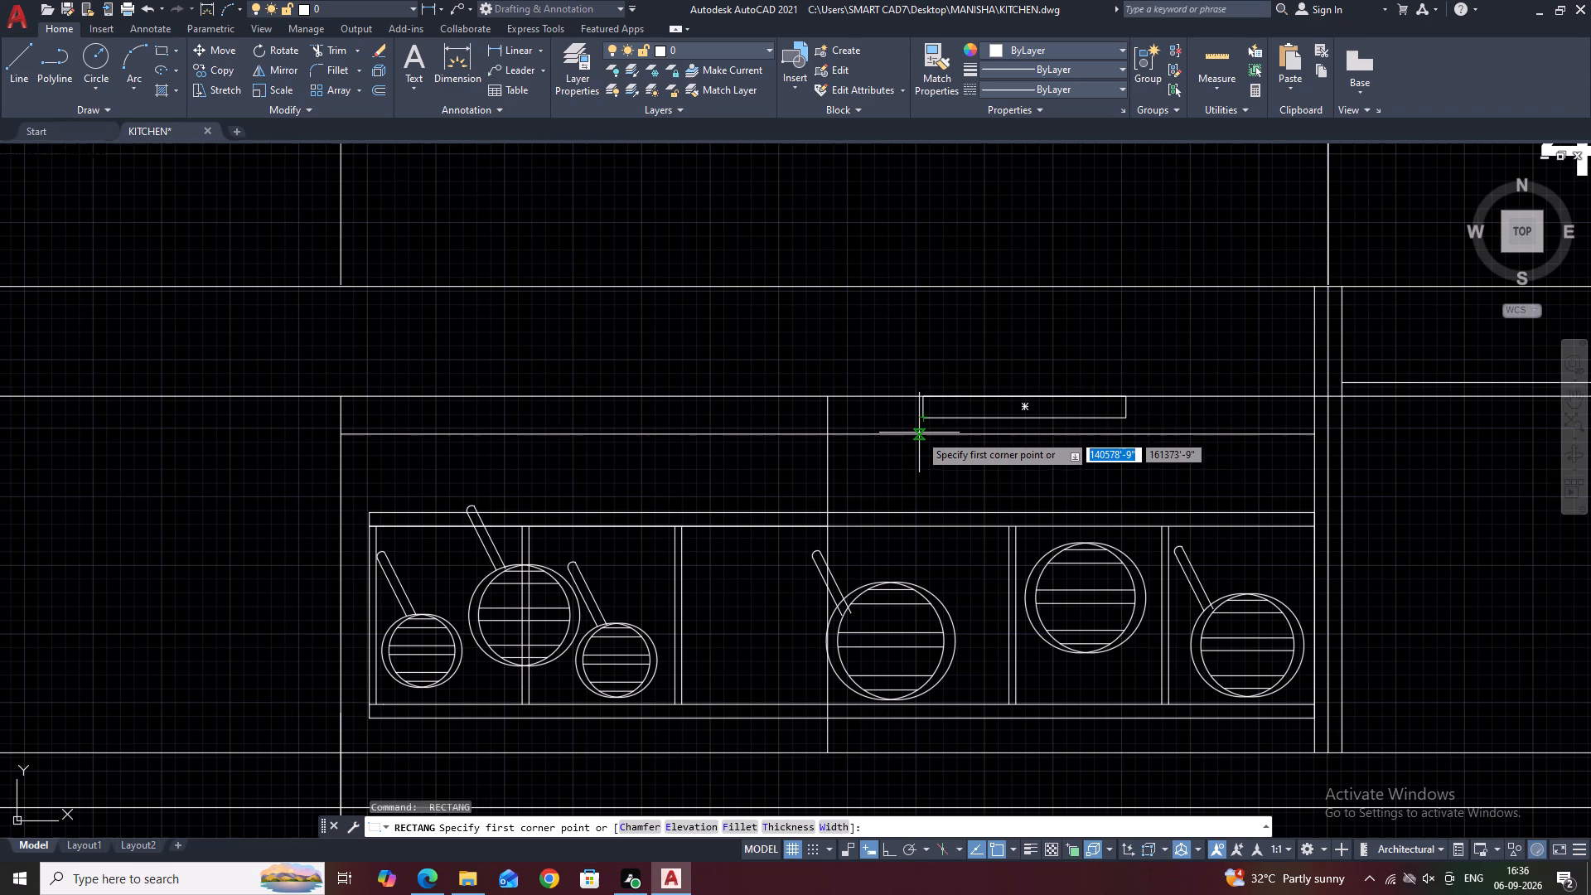
click(921, 437)
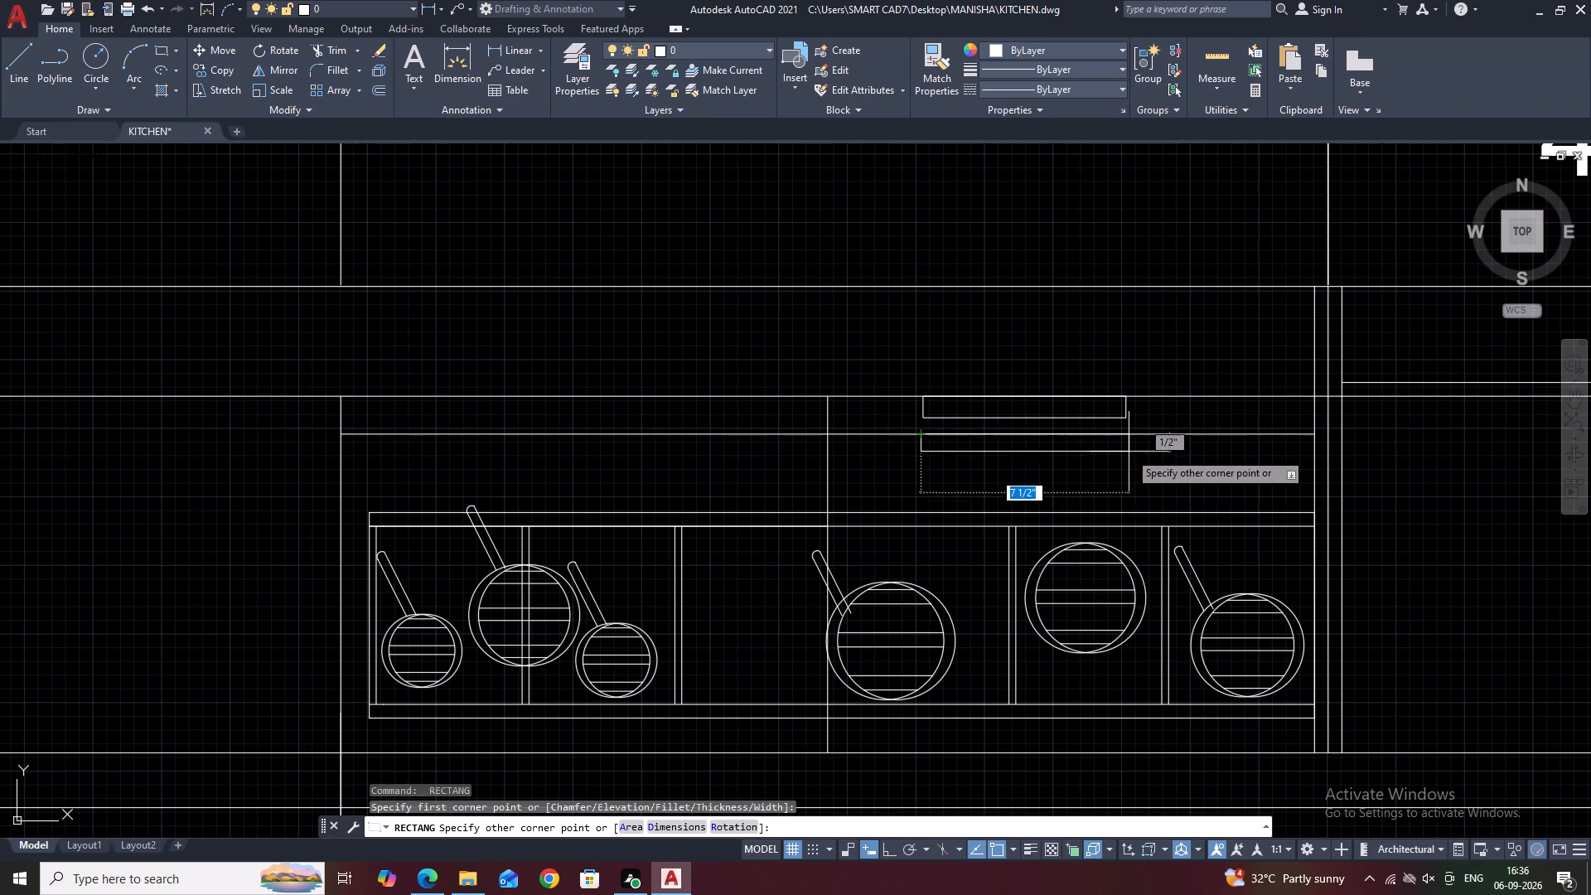
click(1126, 446)
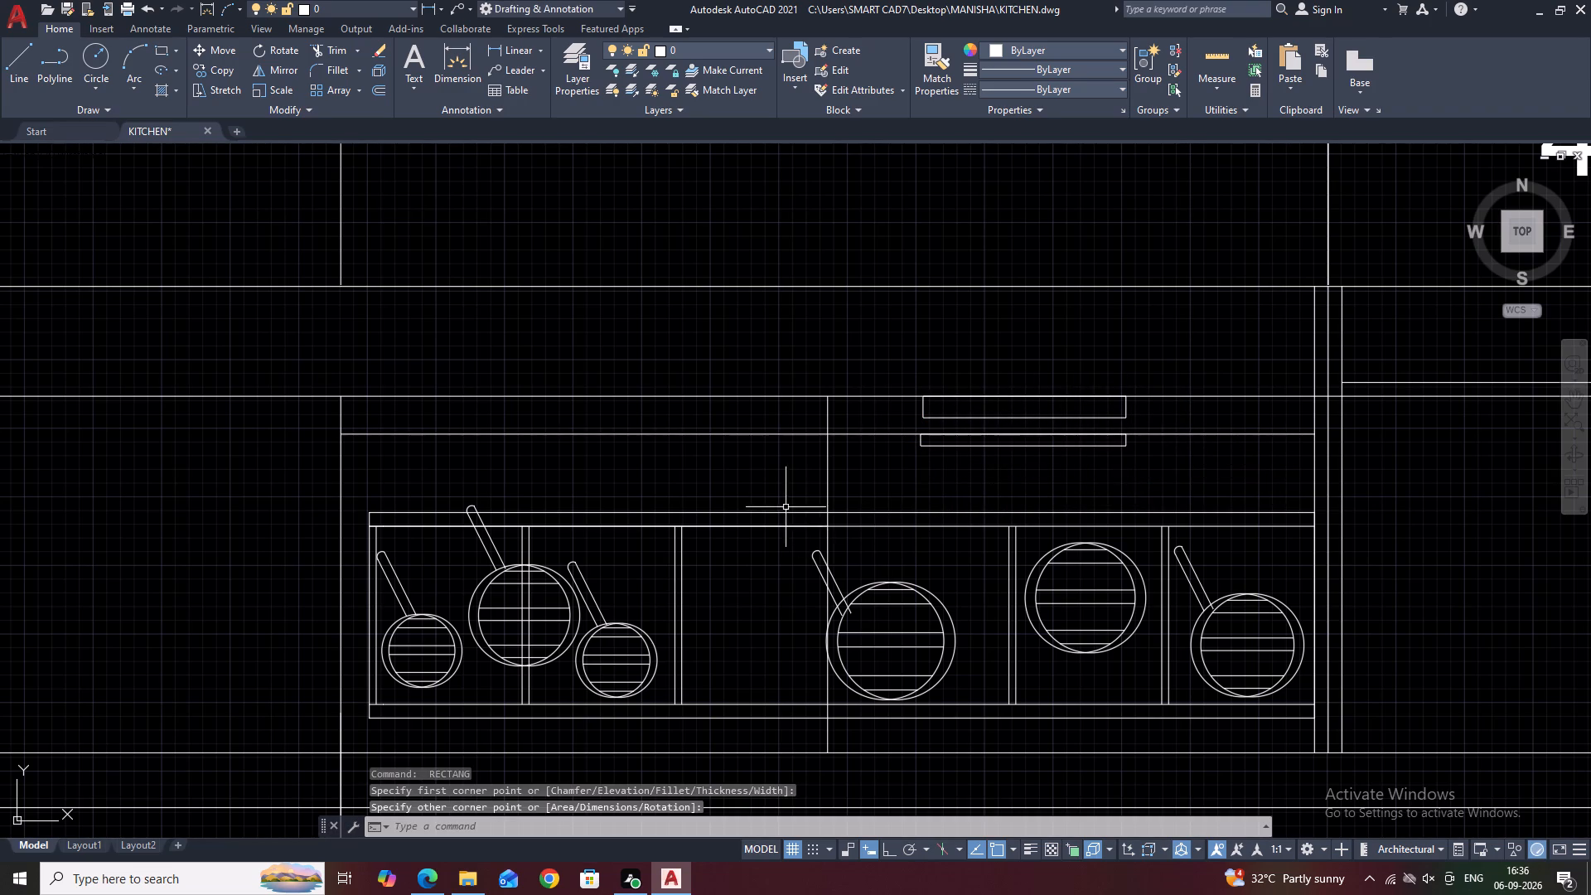
Review the whole kitchen plan, checking the counters, fixtures, dimensions and wall corners for what is still incomplete.
scroll(786, 507, down, 1)
middle_drag(1081, 513, 987, 508)
key(Escape)
scroll(851, 450, down, 2)
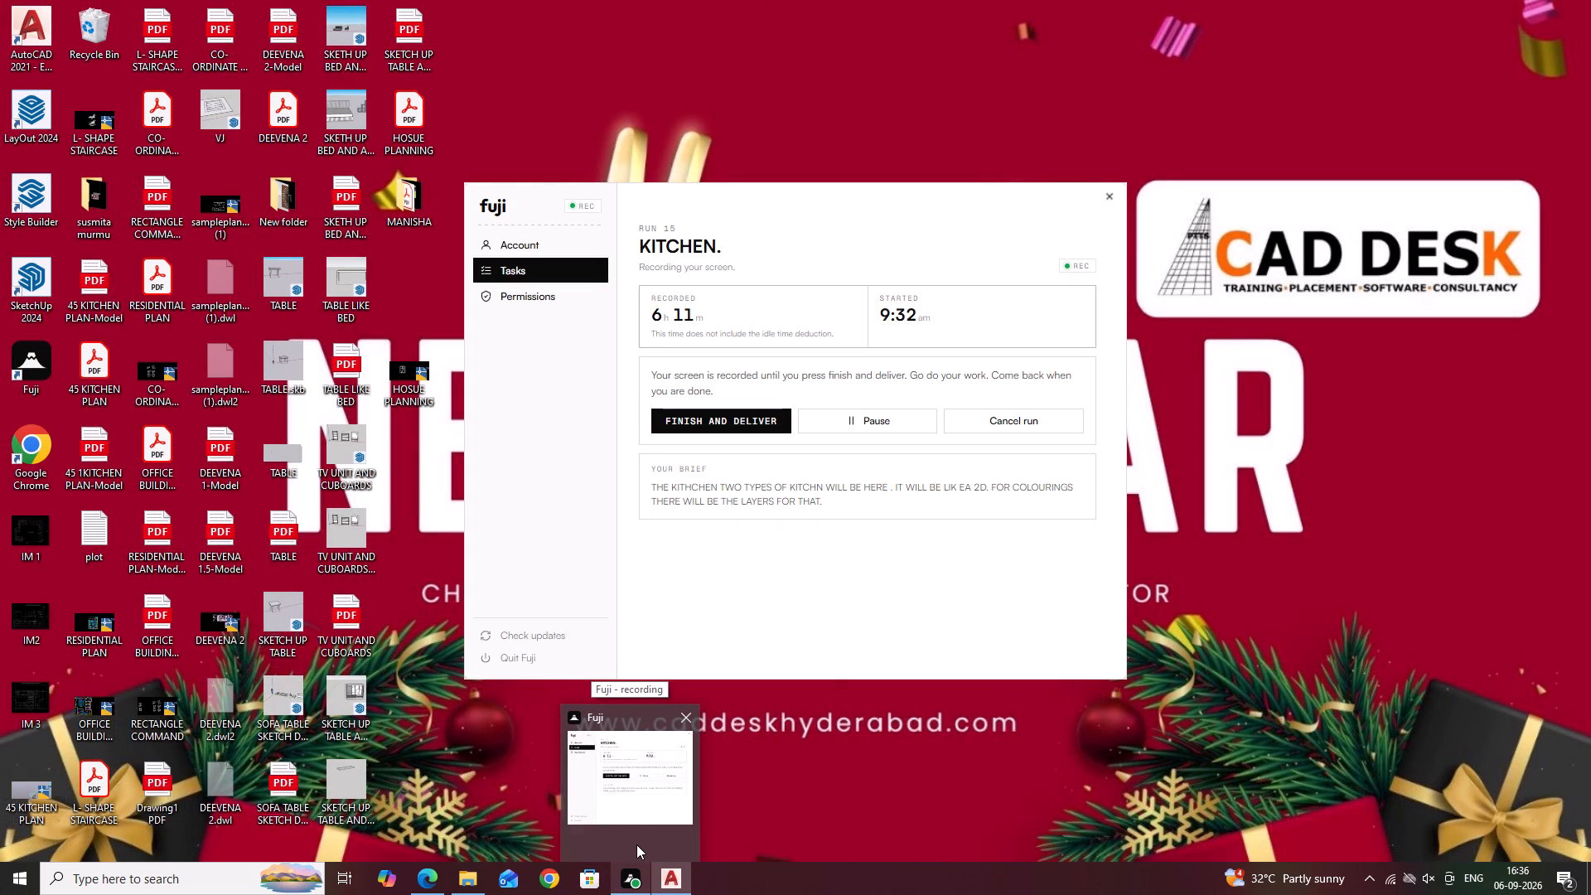
middle_drag(895, 628, 961, 502)
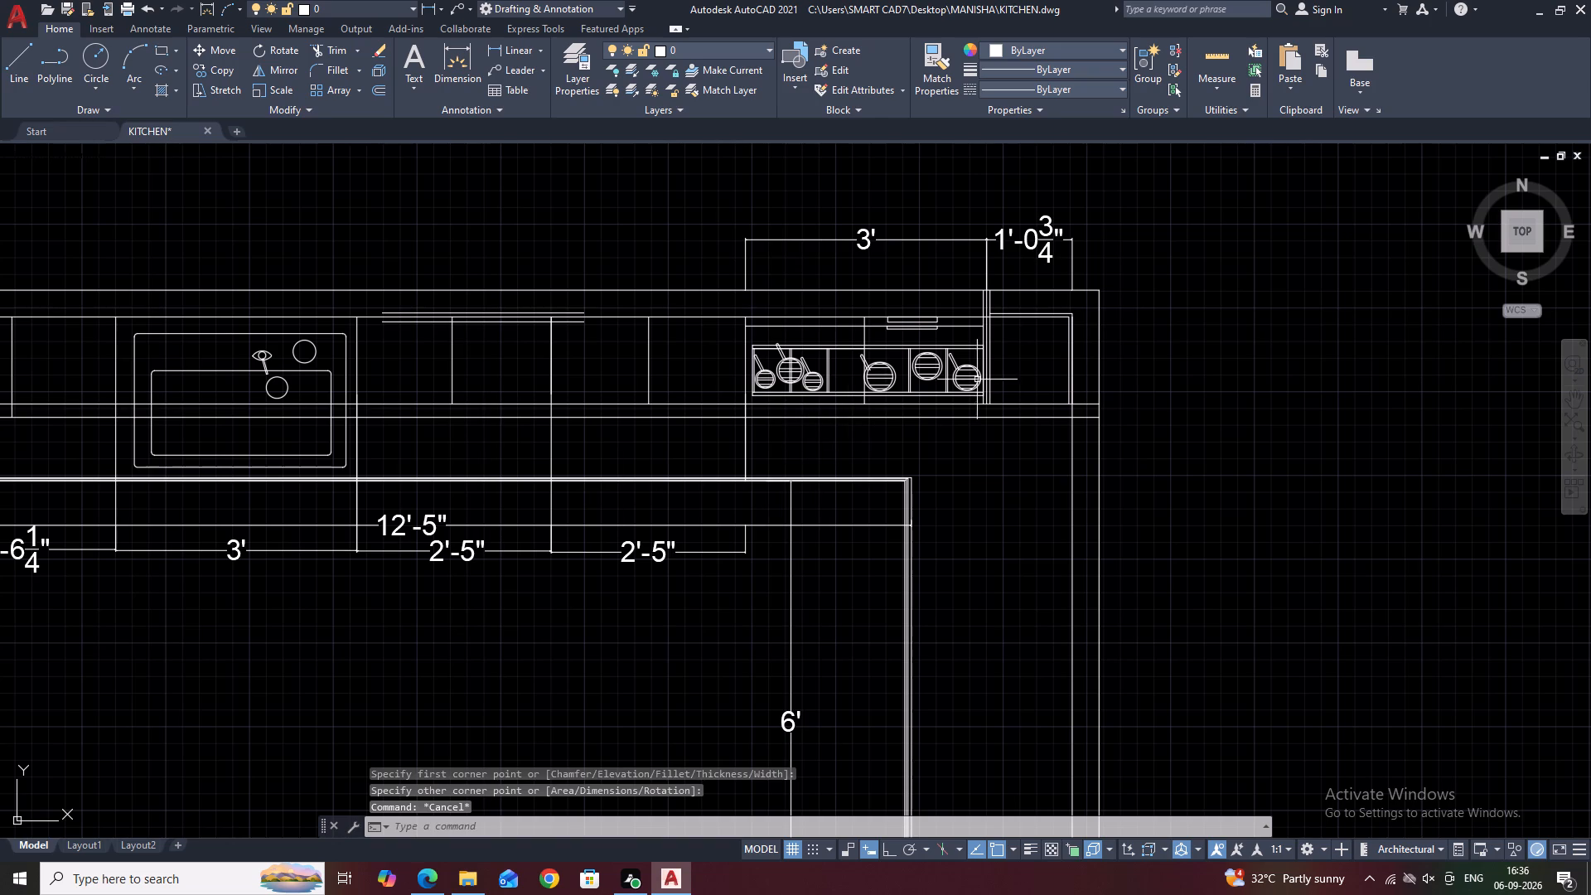
middle_drag(1049, 381, 924, 404)
middle_drag(887, 515, 910, 443)
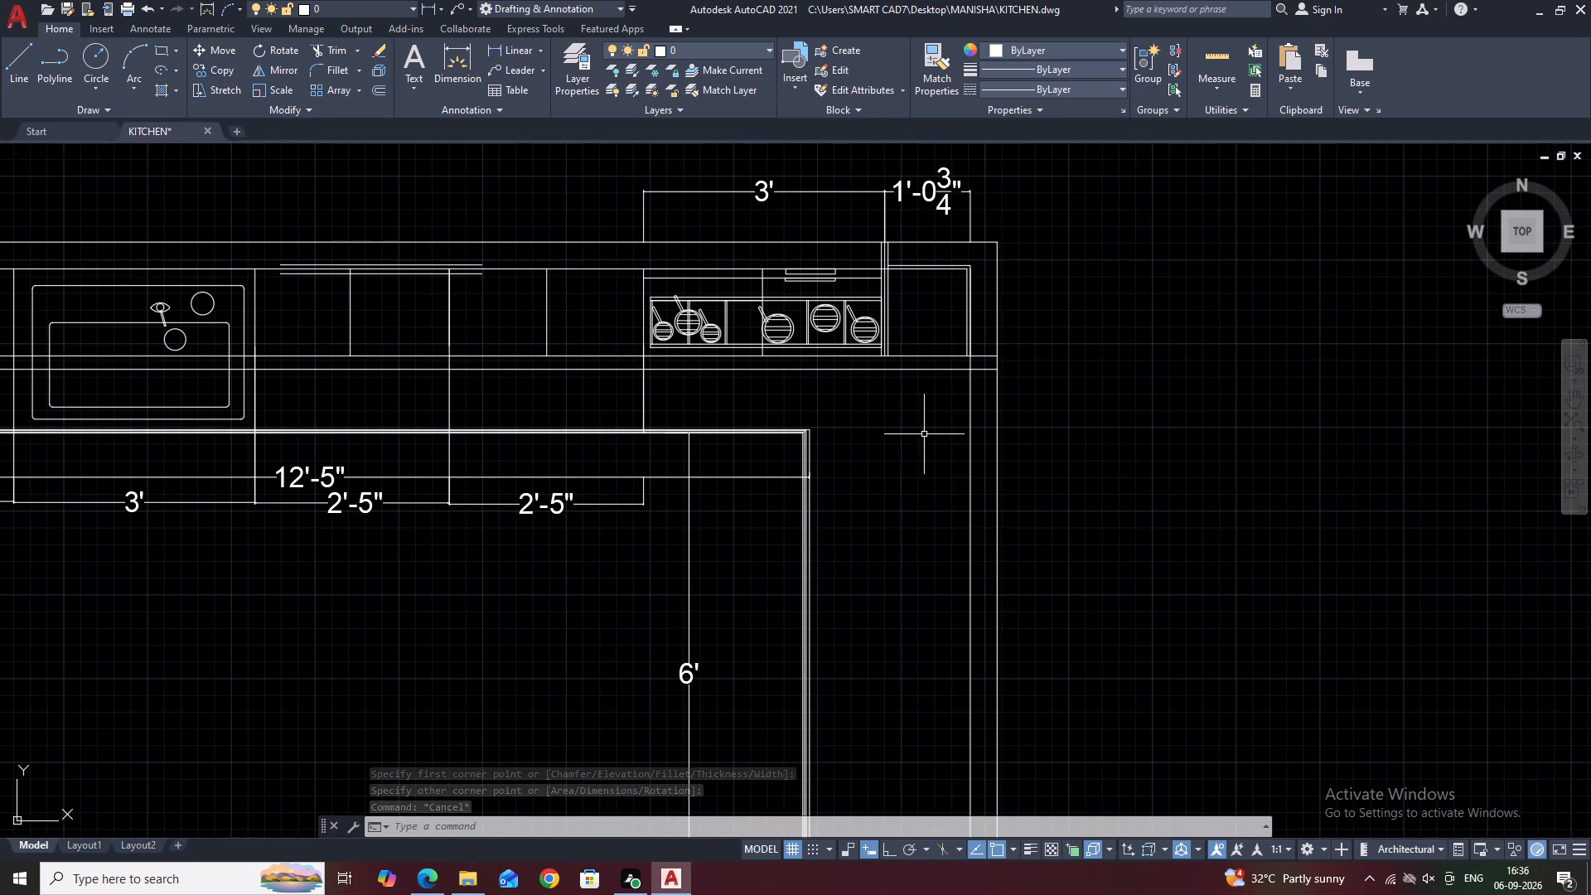
scroll(918, 473, down, 1)
middle_drag(952, 602, 1107, 445)
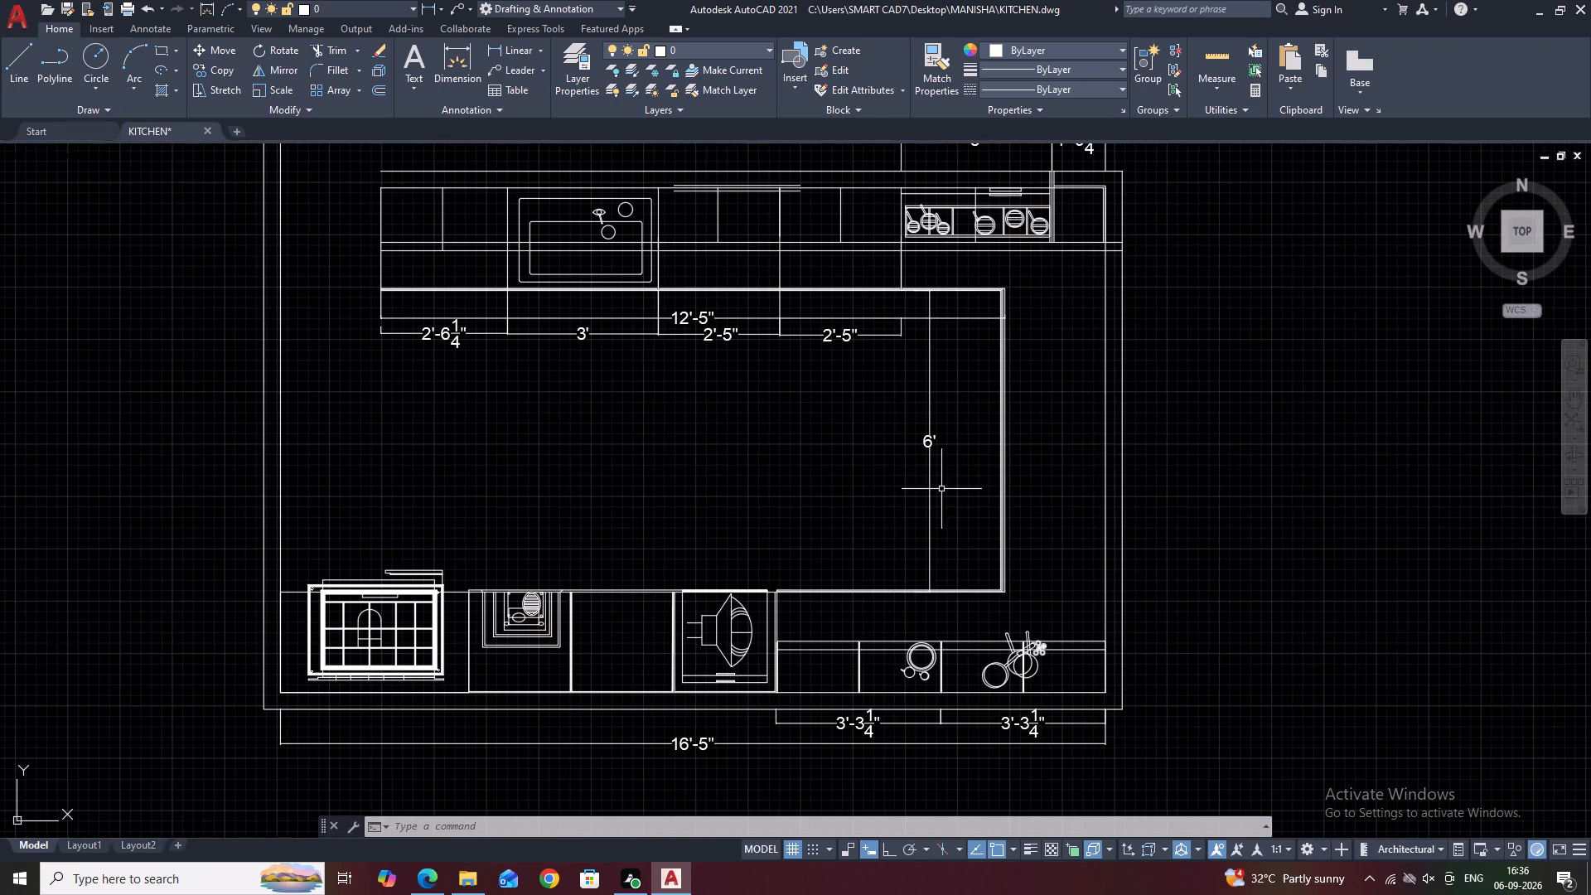
middle_drag(936, 489, 1037, 468)
scroll(974, 419, down, 2)
middle_drag(994, 371, 1021, 418)
scroll(870, 409, up, 1)
middle_drag(1163, 380, 1153, 332)
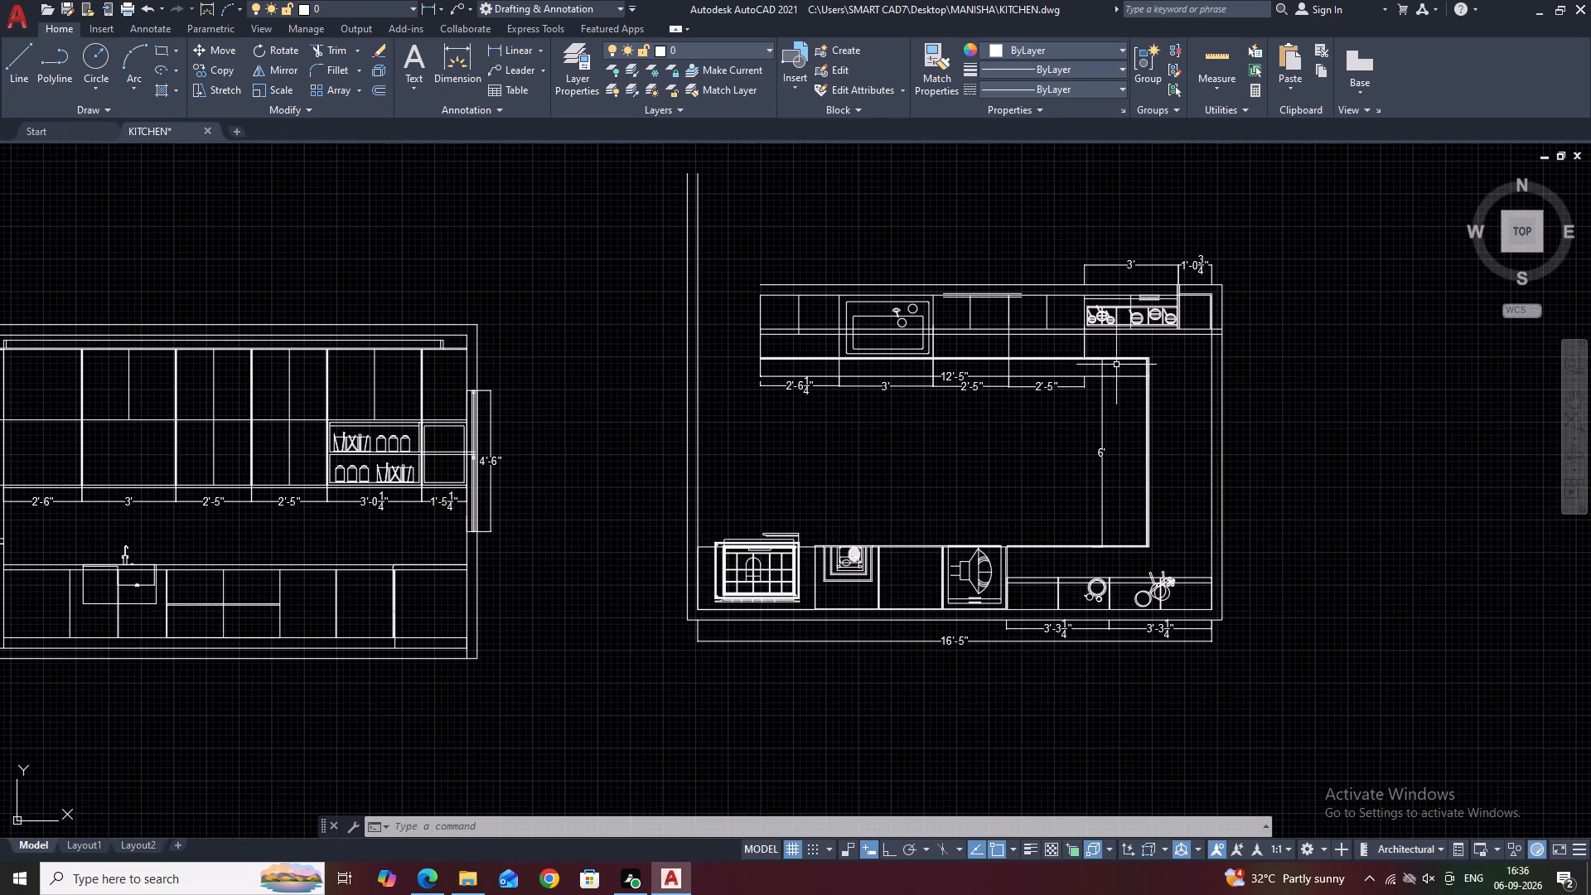
middle_drag(1006, 437, 1111, 461)
scroll(887, 299, up, 1)
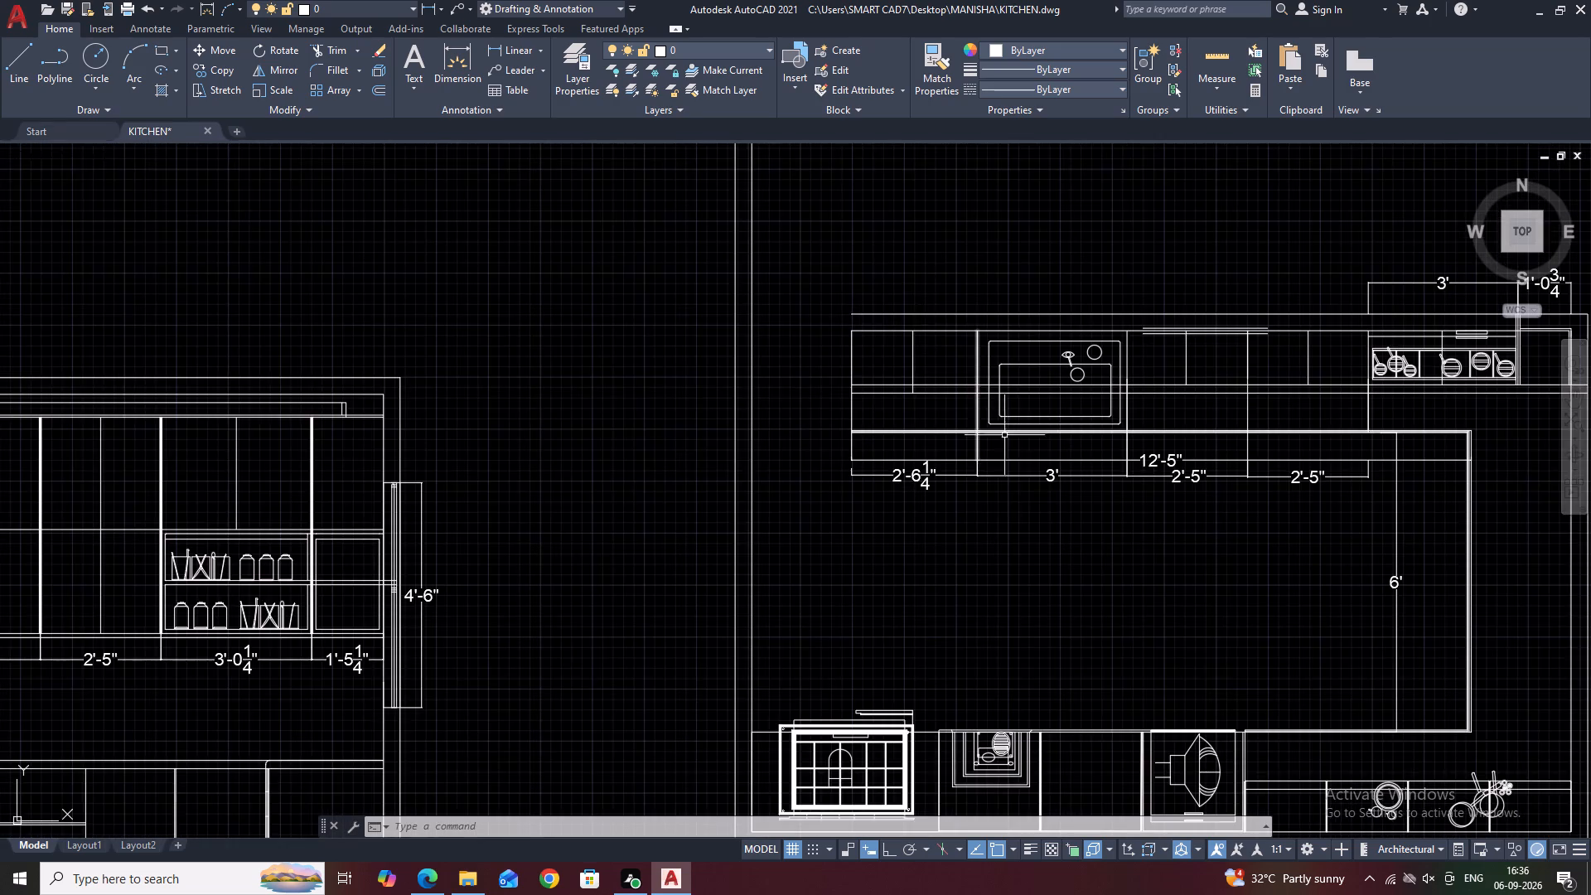
middle_drag(1017, 483, 1042, 602)
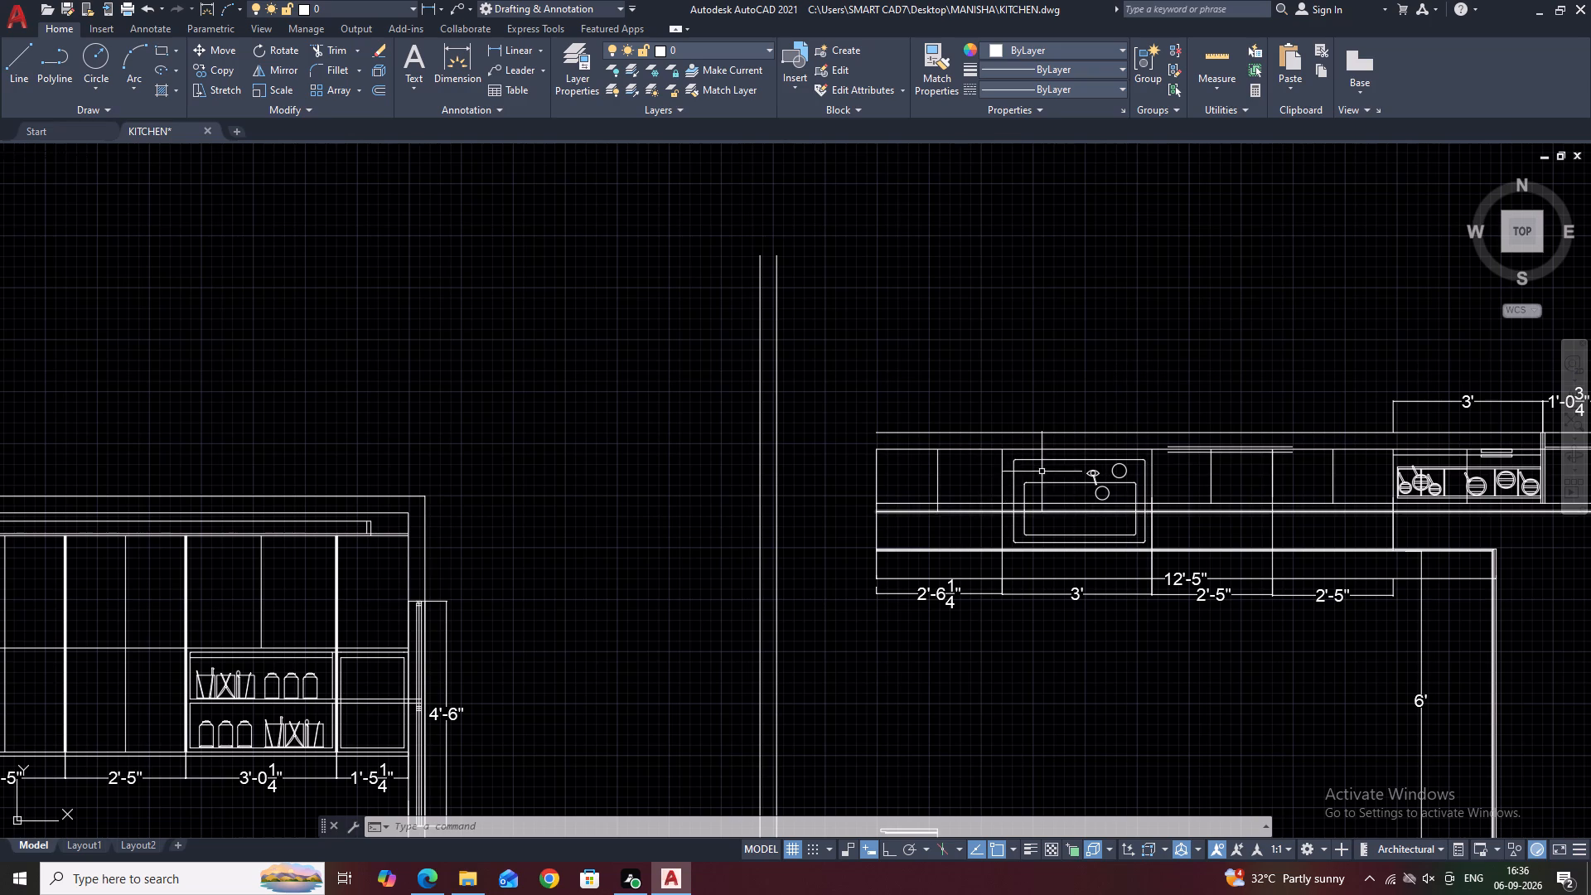
middle_drag(1062, 460, 907, 351)
middle_drag(965, 461, 927, 353)
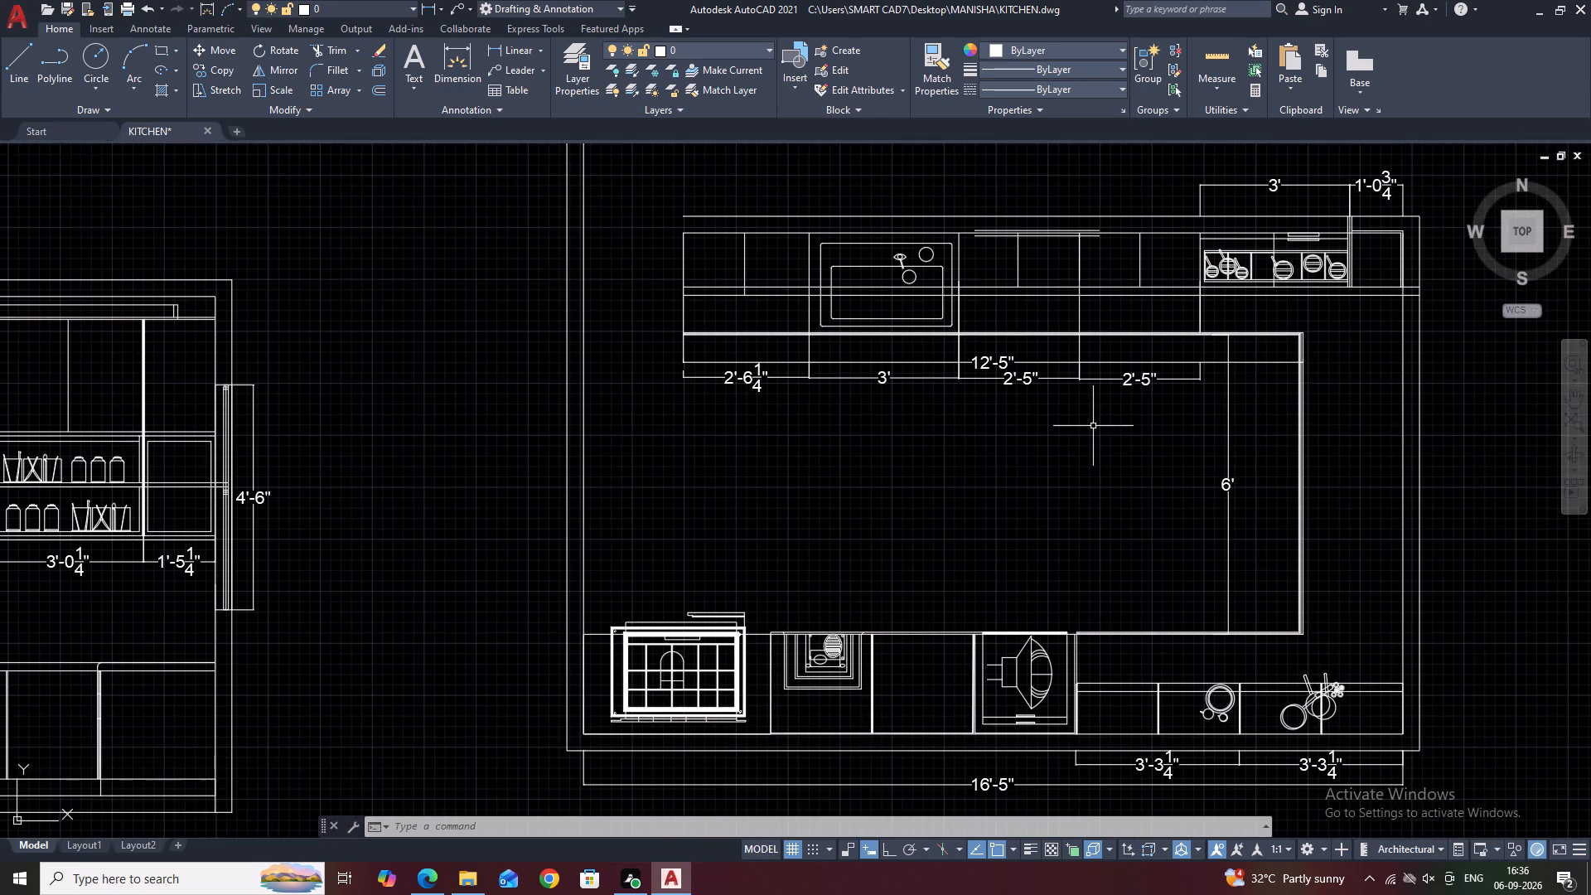
middle_drag(1098, 426, 1013, 433)
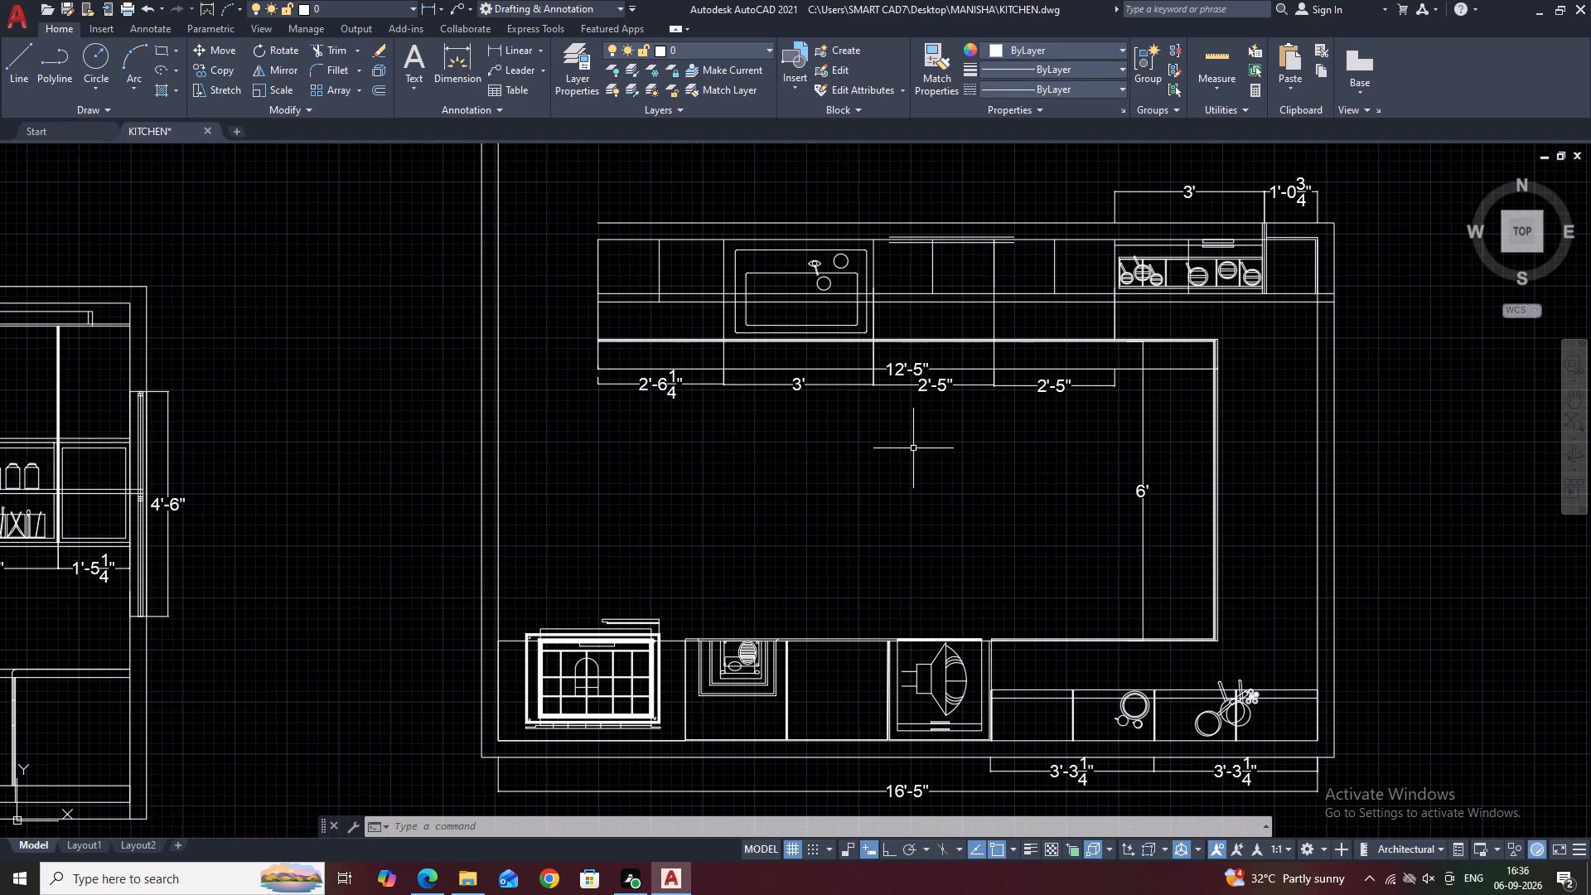
middle_drag(1238, 441, 1110, 457)
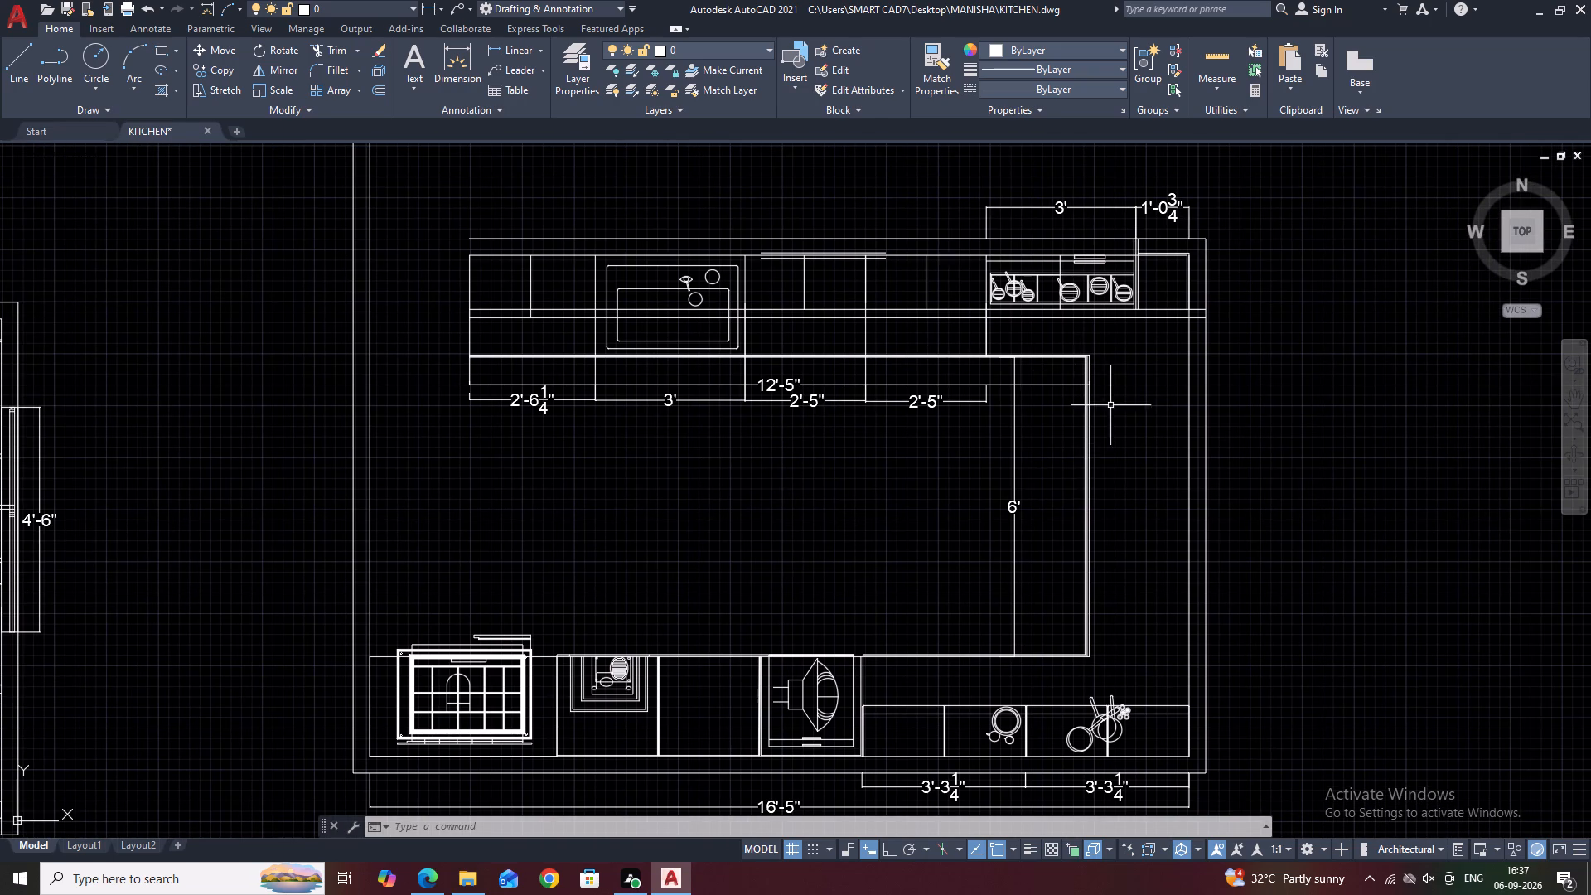
middle_drag(1062, 399, 1064, 433)
middle_drag(1081, 484, 1055, 399)
scroll(1047, 362, up, 2)
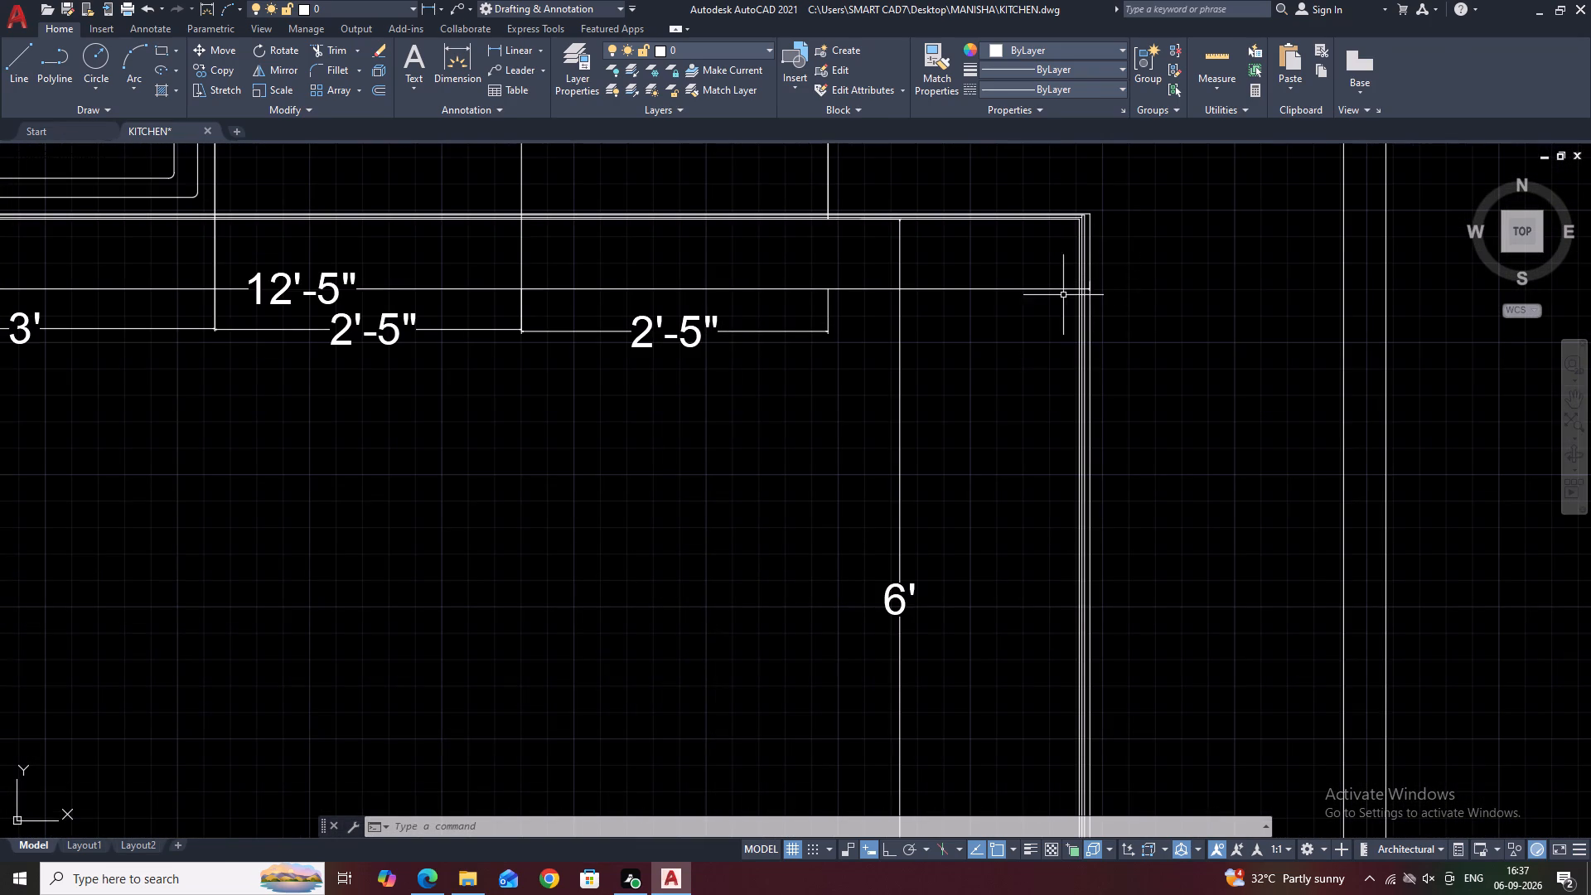
click(1051, 285)
click(1026, 268)
scroll(1001, 334, down, 2)
middle_drag(922, 315, 1076, 531)
middle_drag(957, 534, 1025, 497)
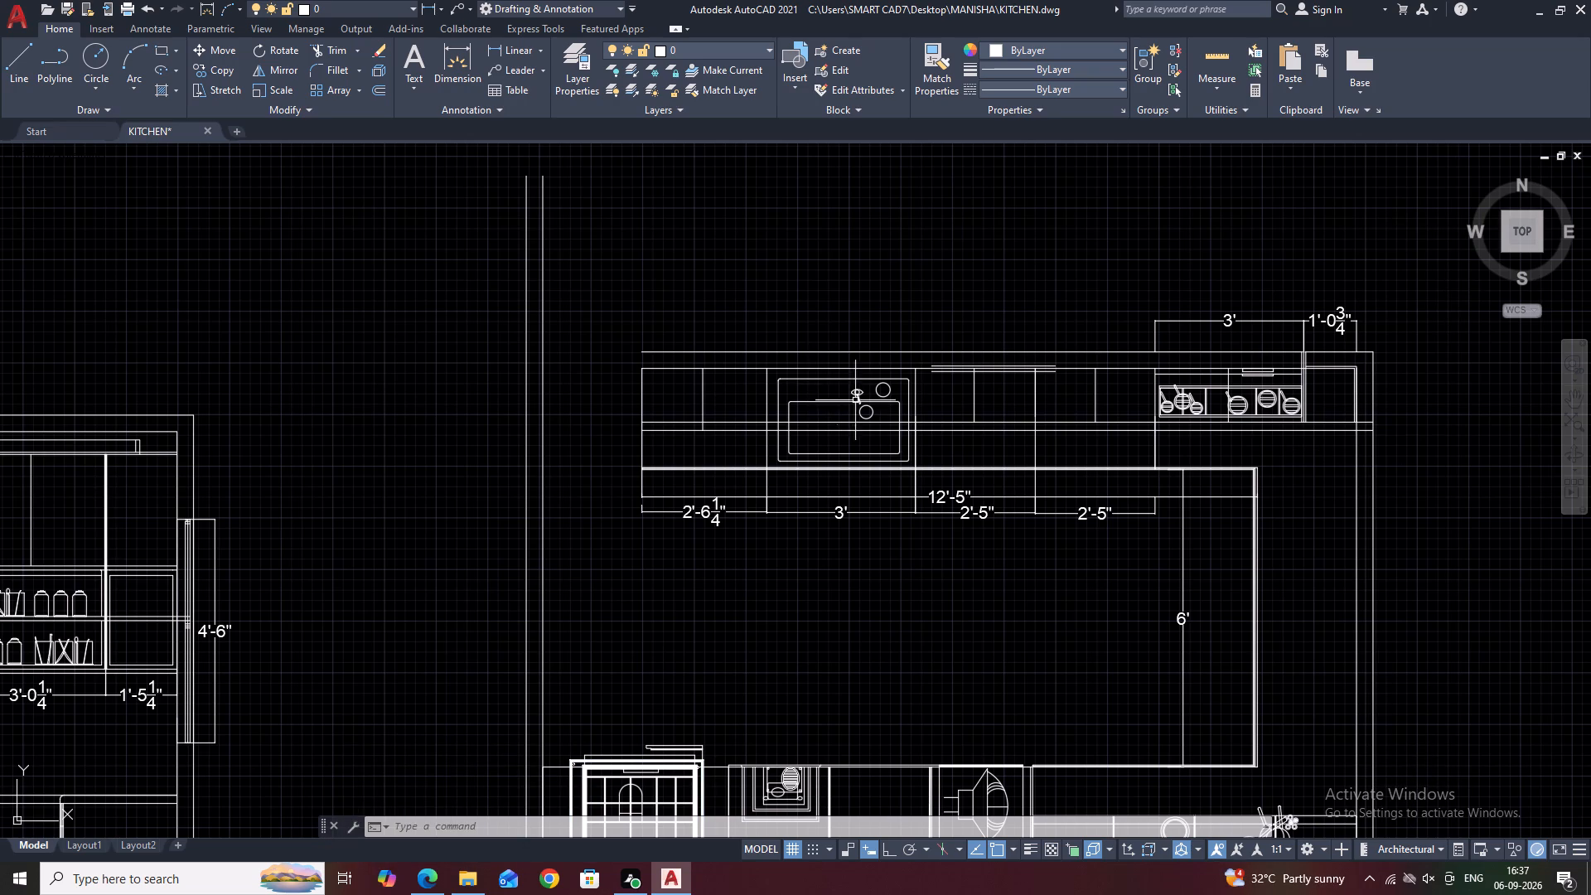
scroll(996, 134, up, 1)
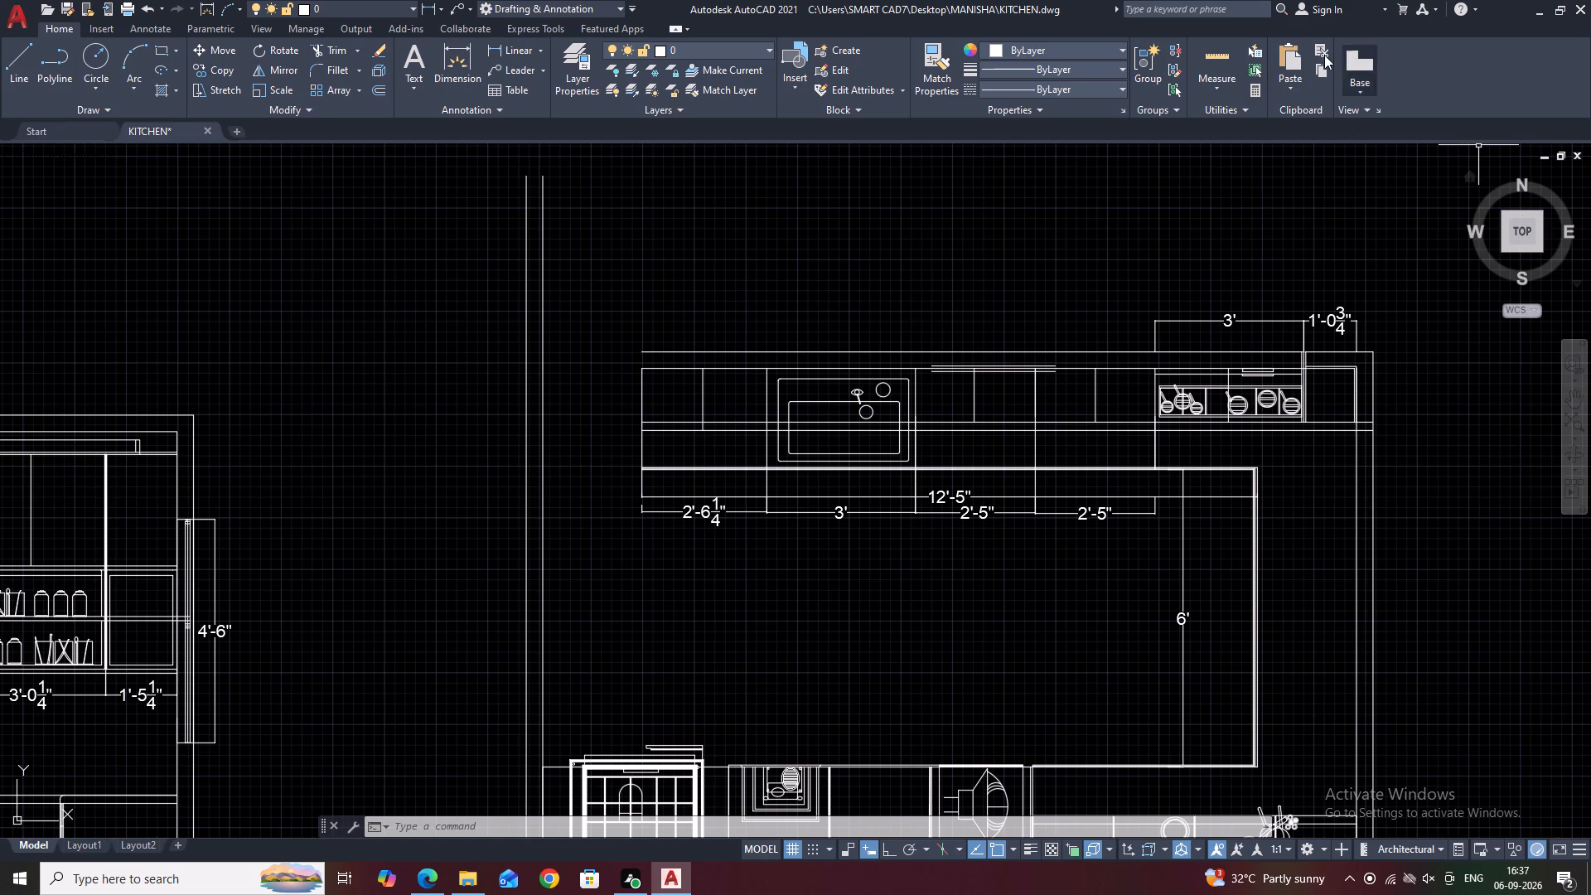
Join the inner and the outer wall lines at the plan's open corner beside the 2'-6 1/4" section with zero-radius fillets.
scroll(1324, 55, up, 1)
text(F)
key(space)
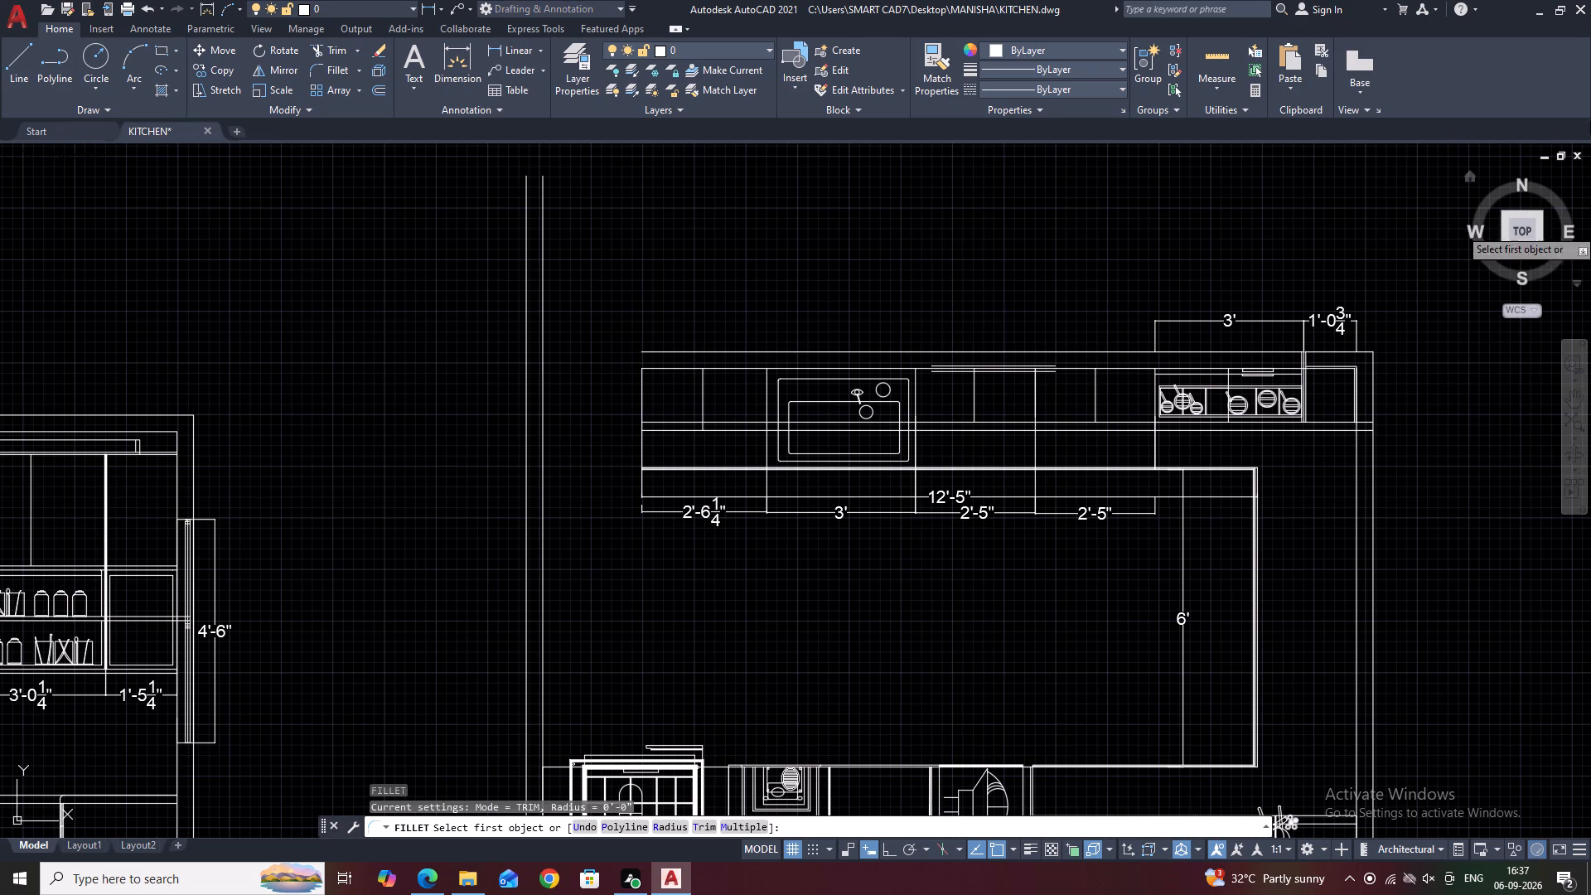
click(661, 369)
click(544, 394)
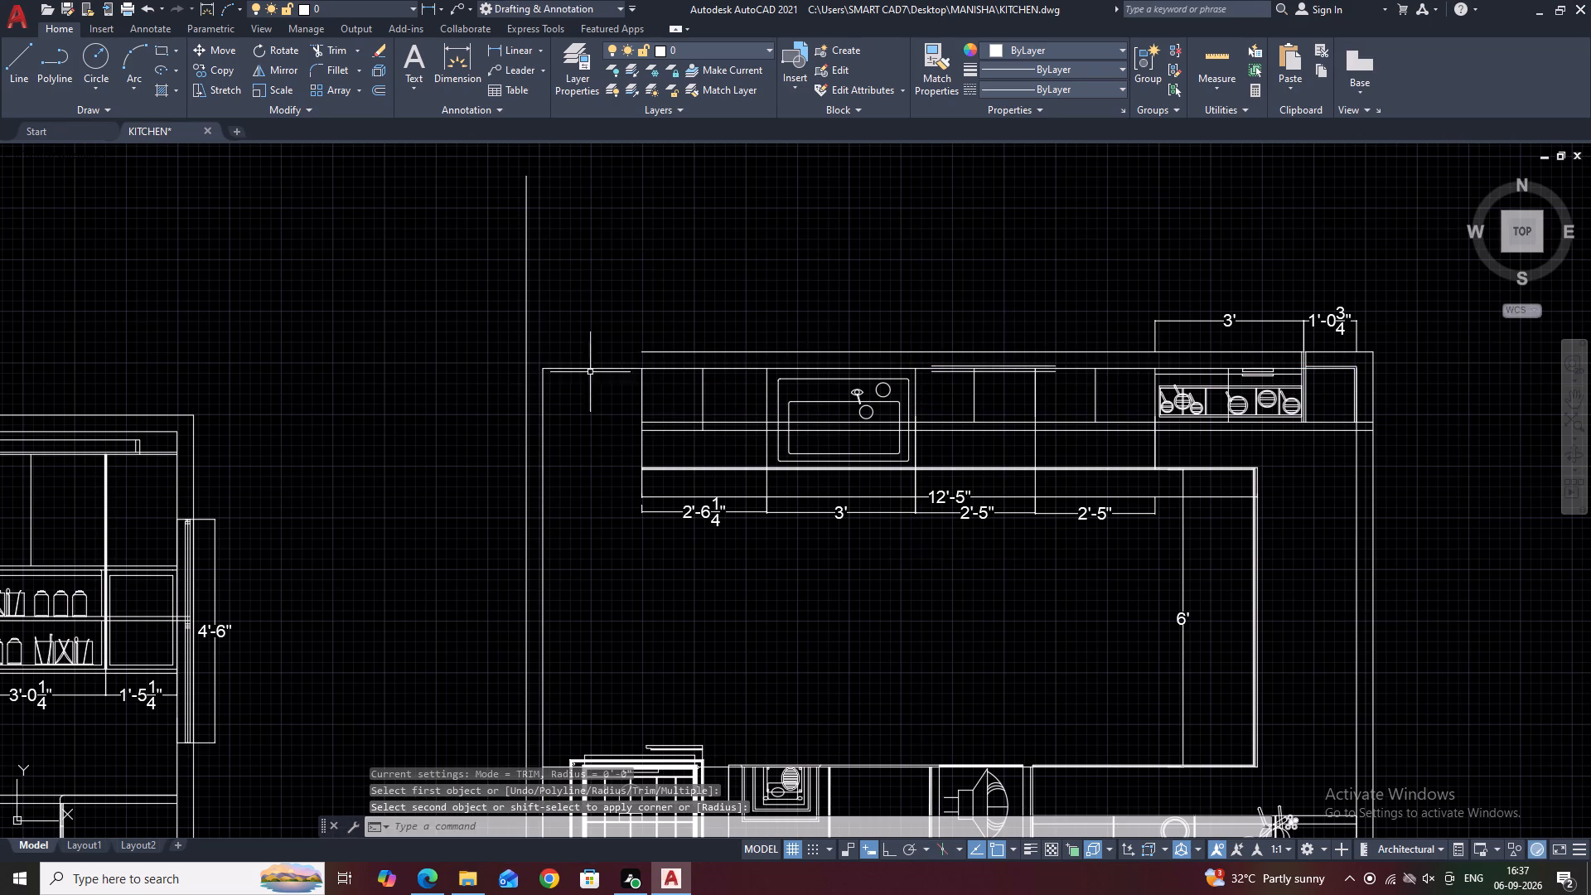
key(space)
click(663, 354)
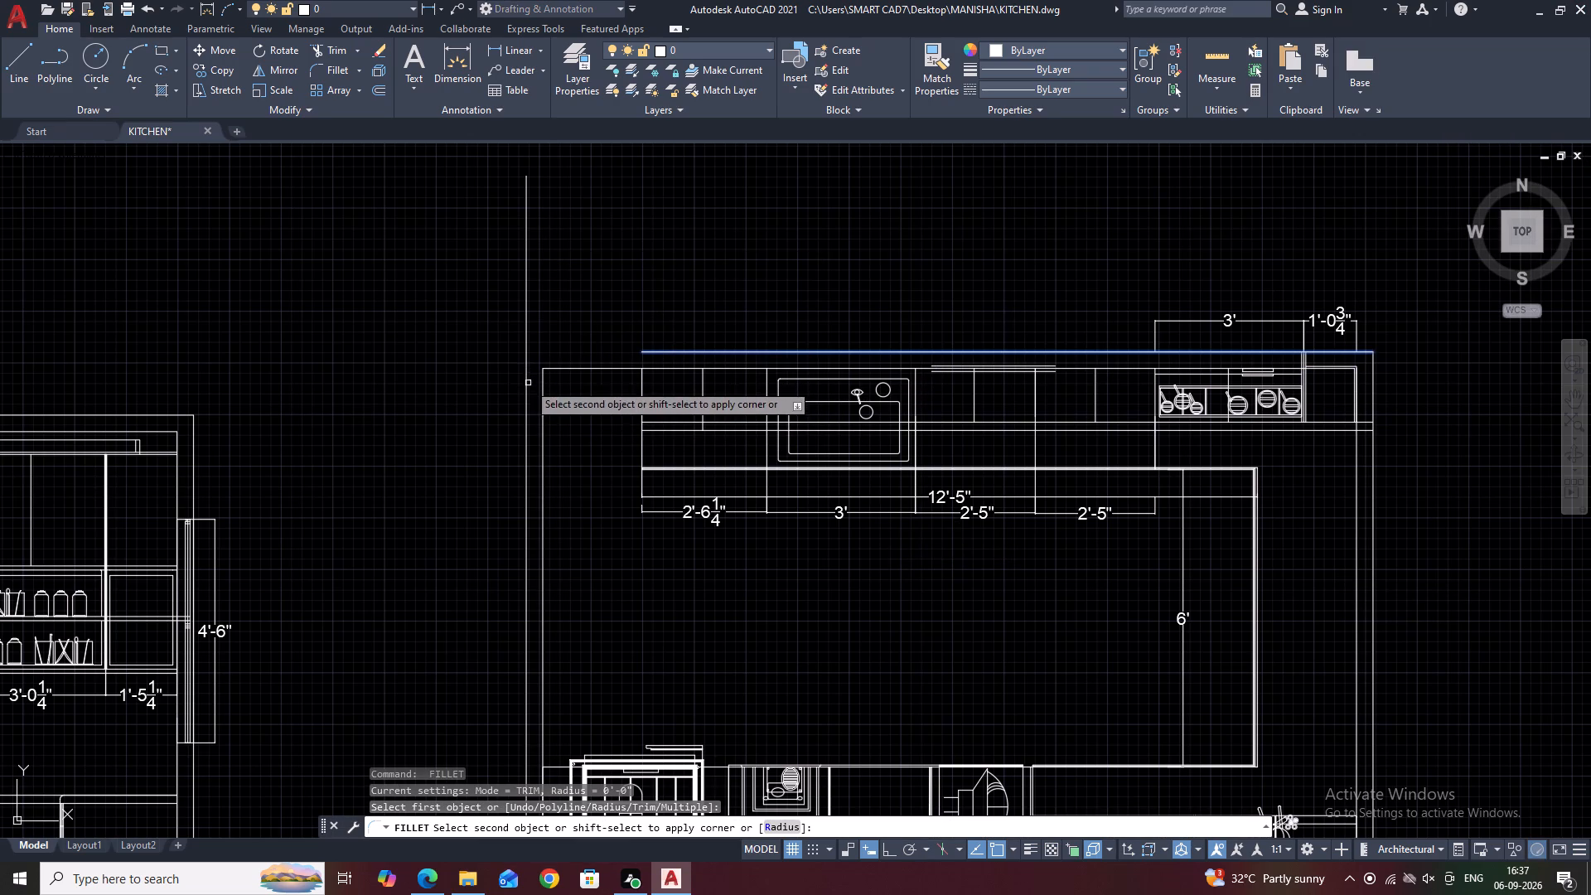
click(526, 388)
key(Escape)
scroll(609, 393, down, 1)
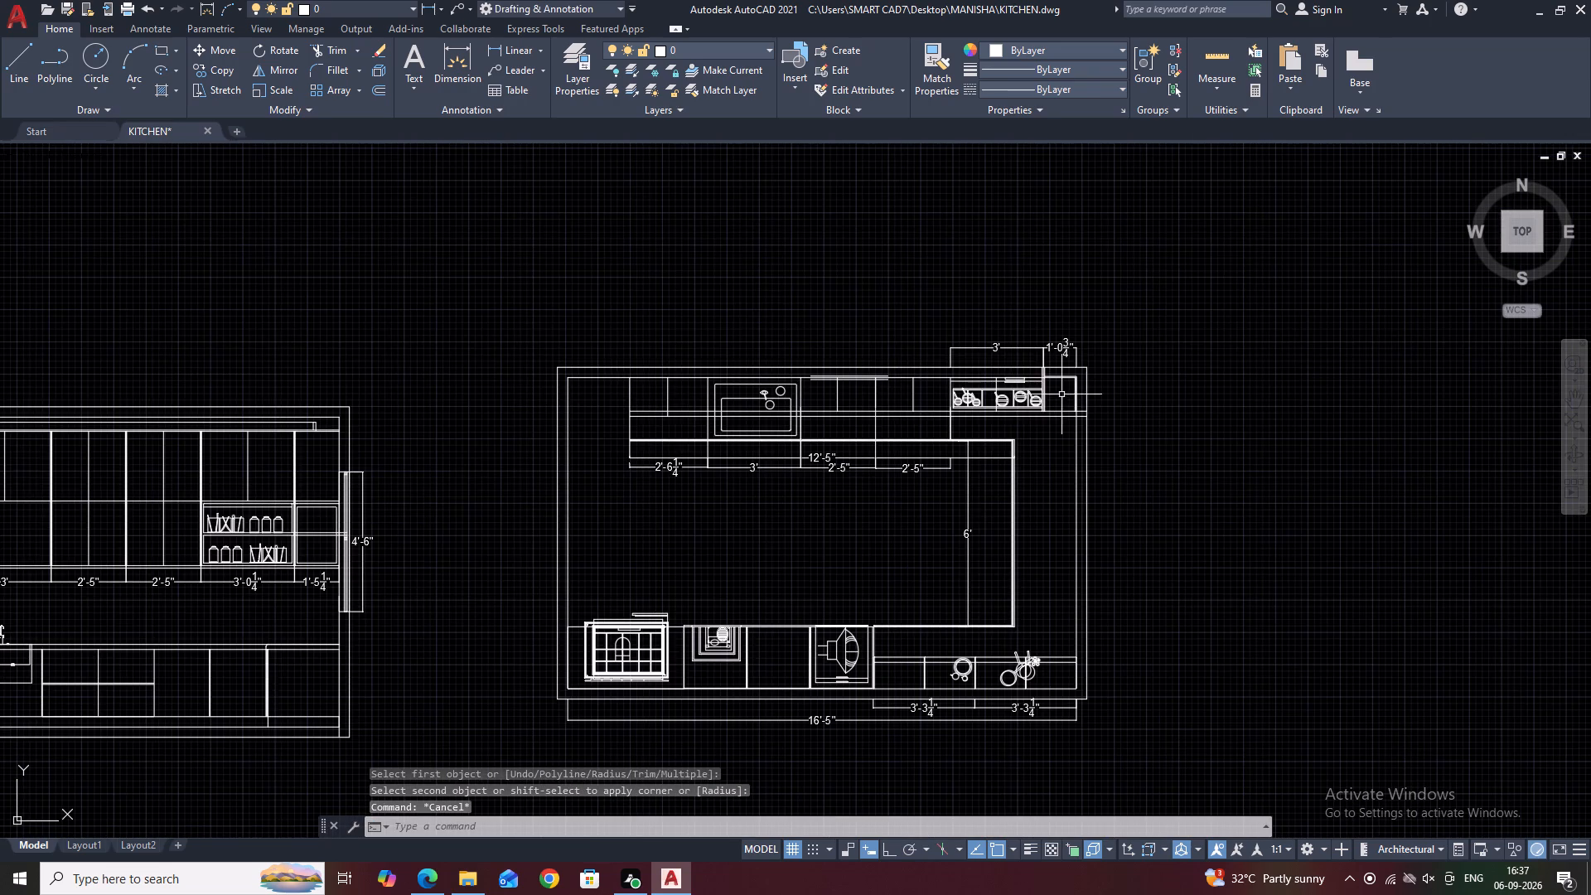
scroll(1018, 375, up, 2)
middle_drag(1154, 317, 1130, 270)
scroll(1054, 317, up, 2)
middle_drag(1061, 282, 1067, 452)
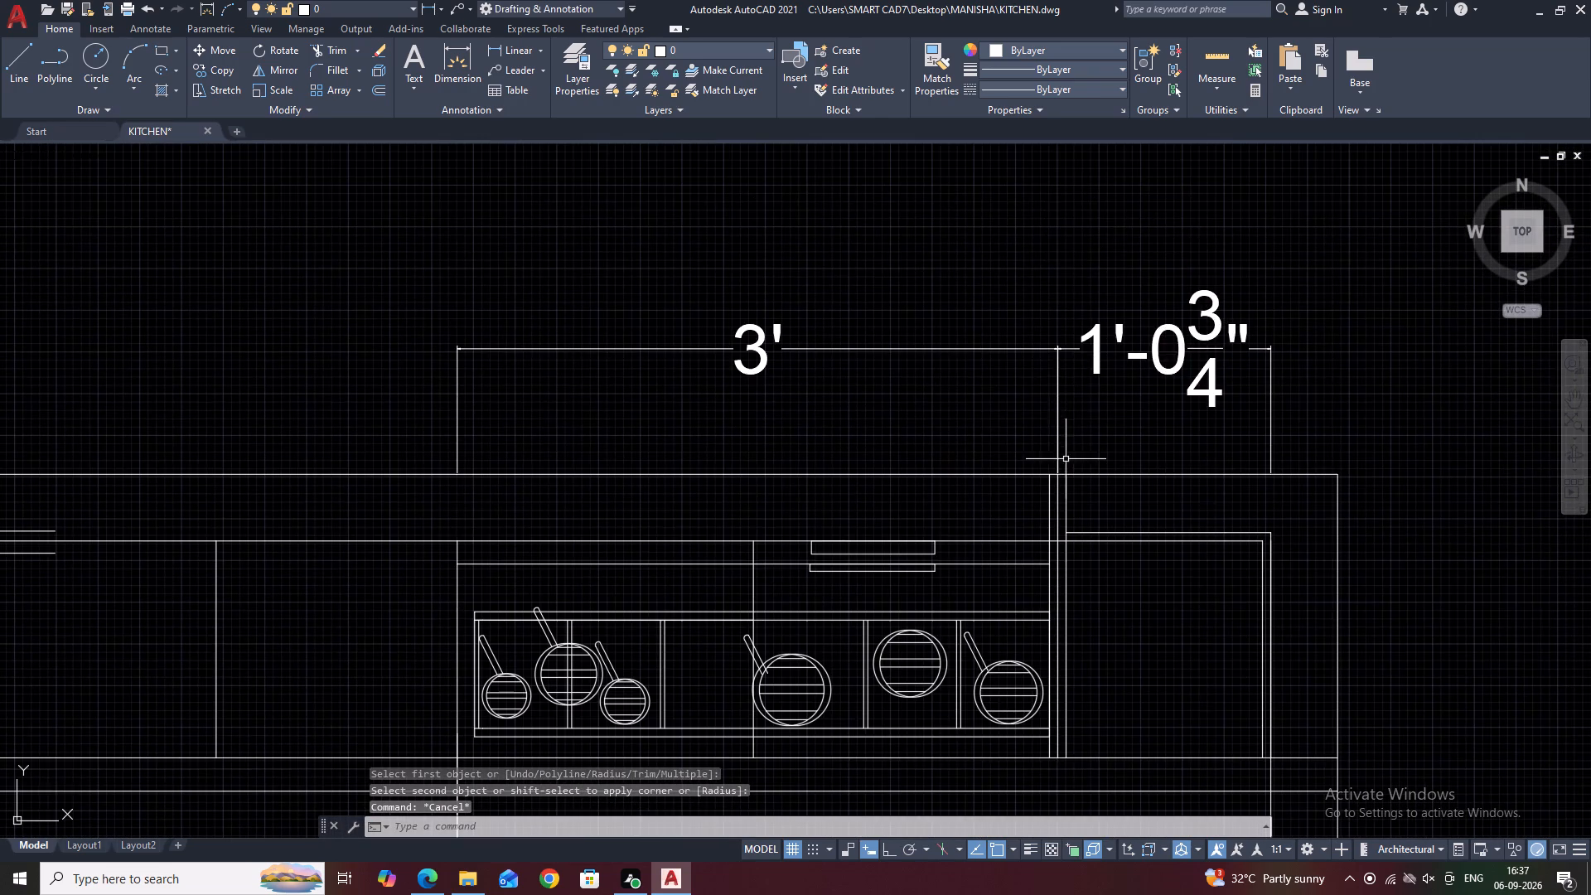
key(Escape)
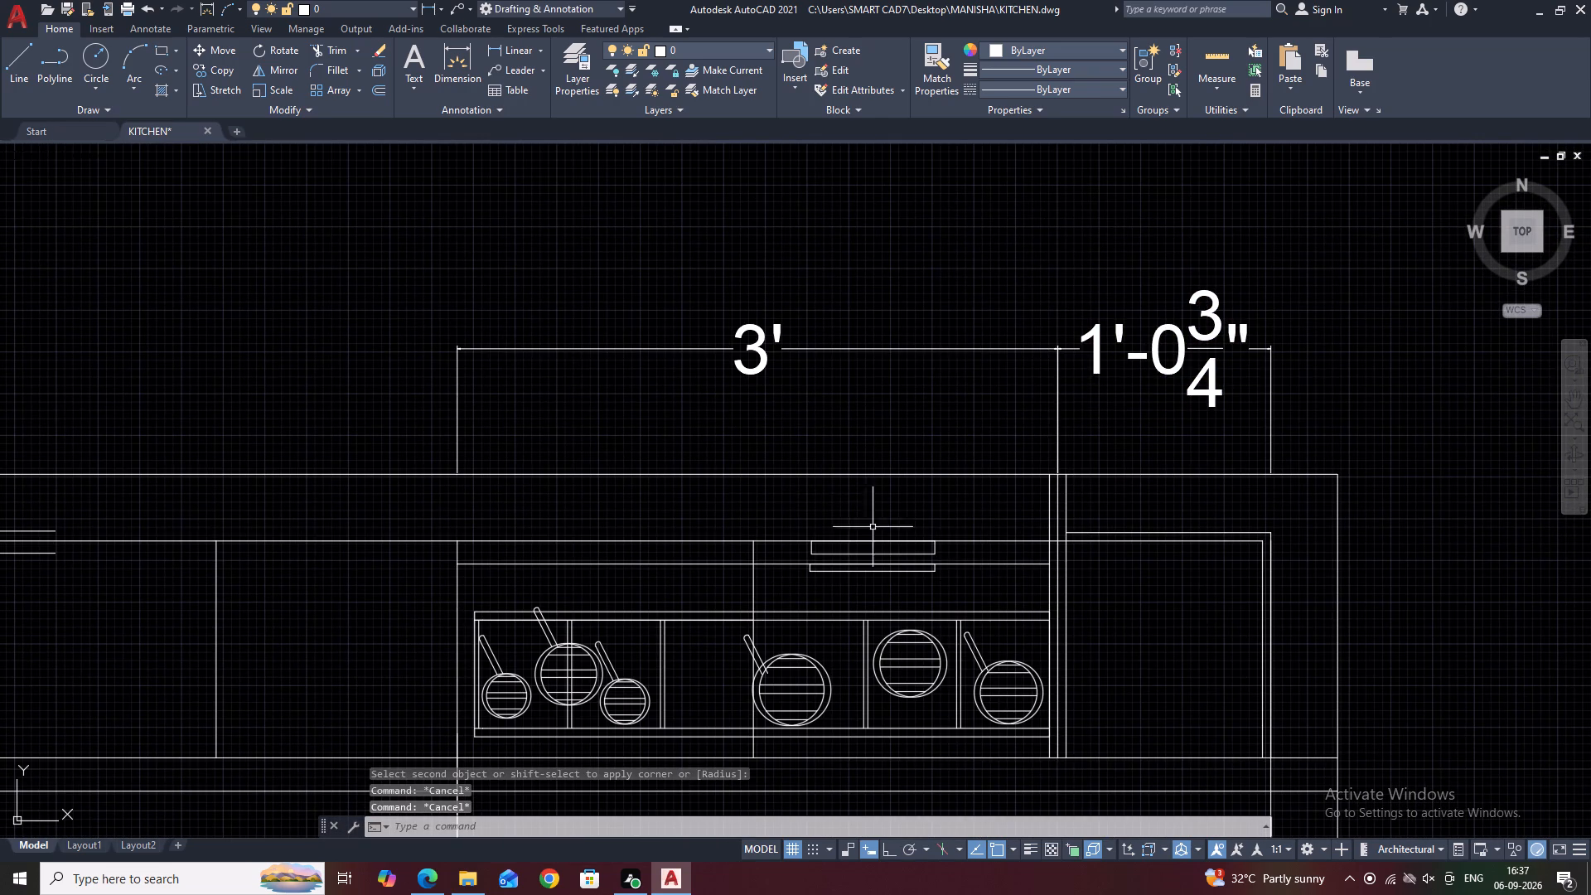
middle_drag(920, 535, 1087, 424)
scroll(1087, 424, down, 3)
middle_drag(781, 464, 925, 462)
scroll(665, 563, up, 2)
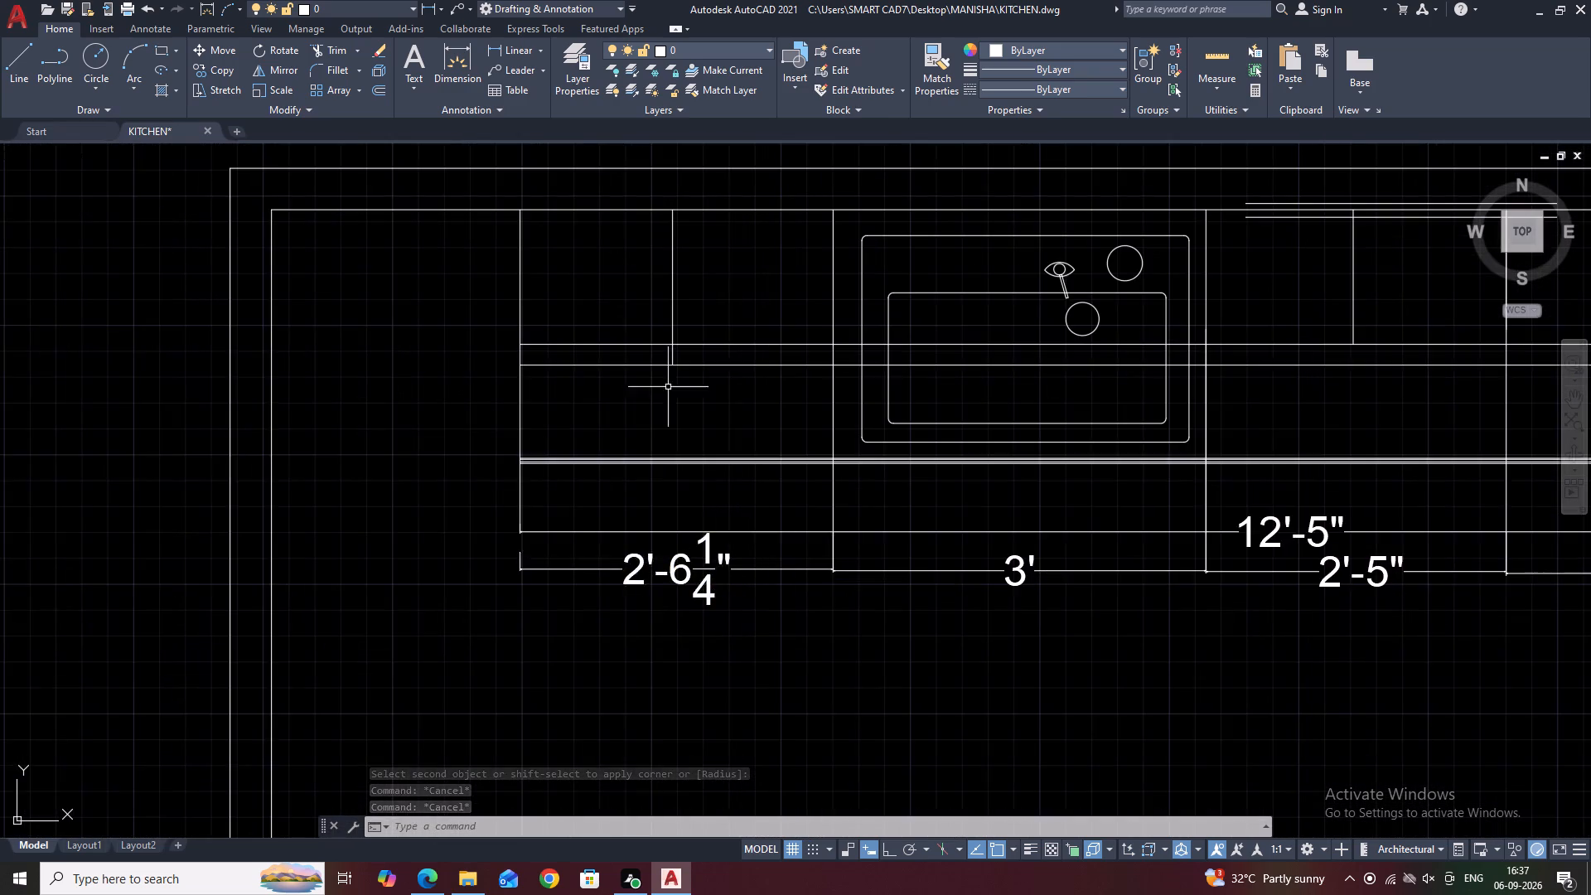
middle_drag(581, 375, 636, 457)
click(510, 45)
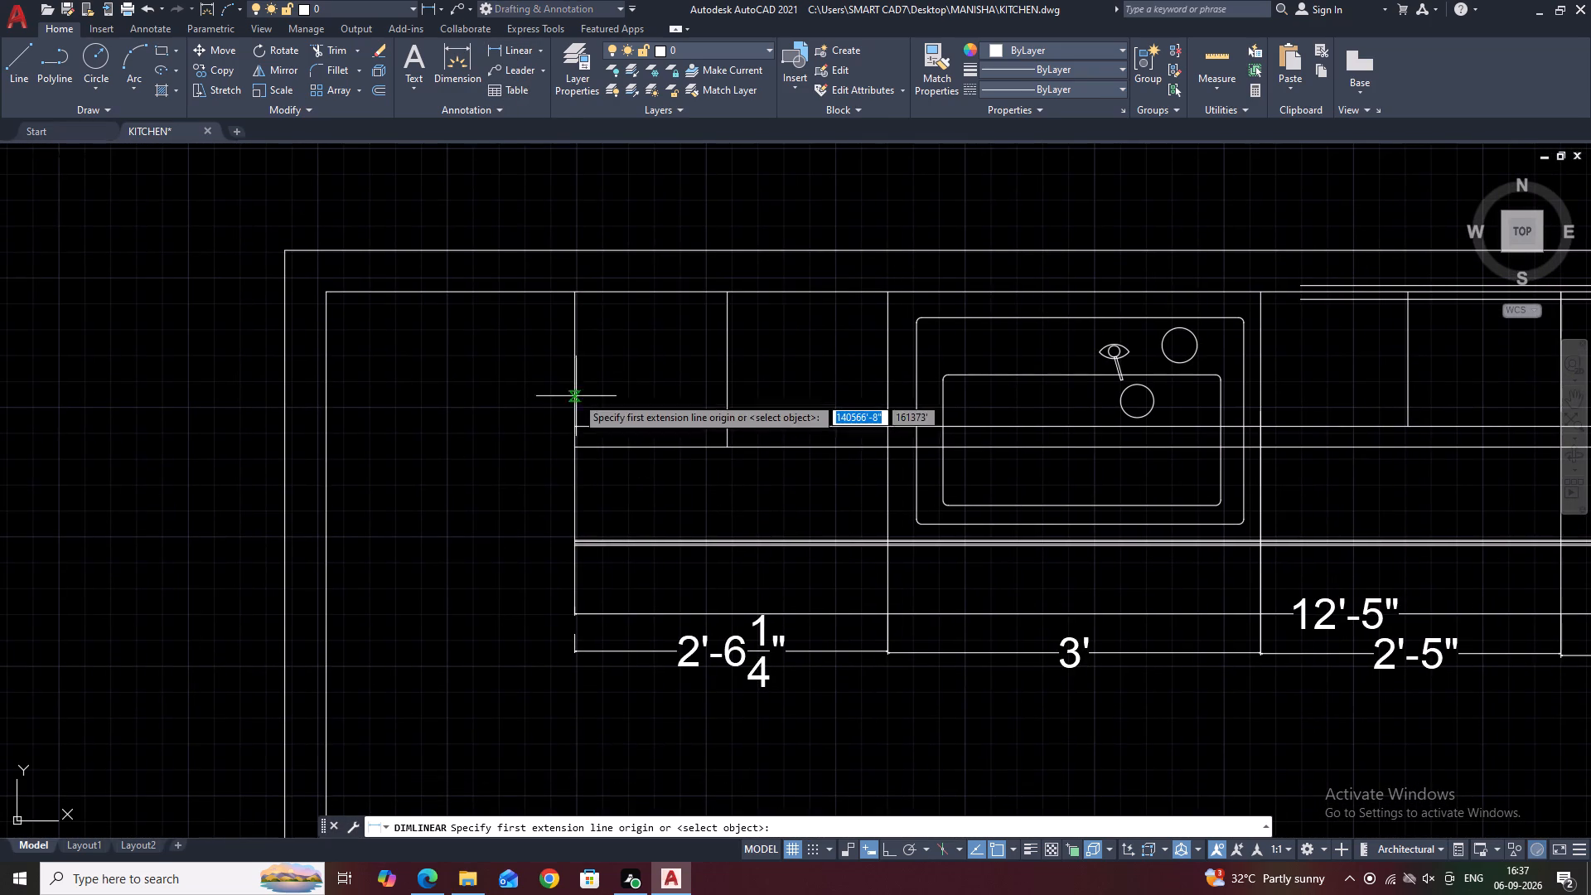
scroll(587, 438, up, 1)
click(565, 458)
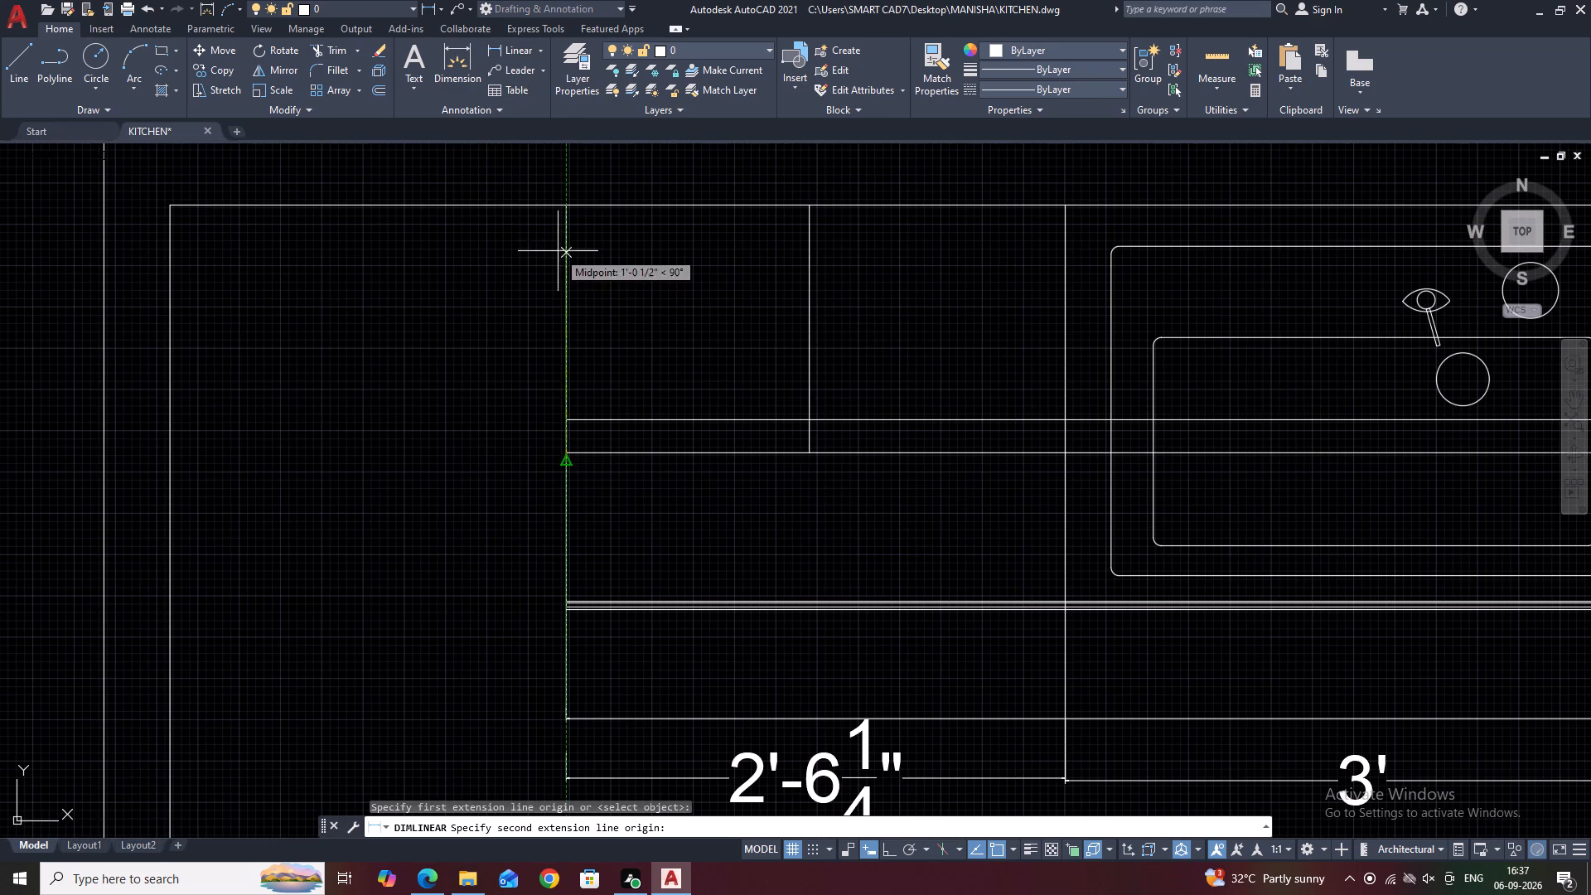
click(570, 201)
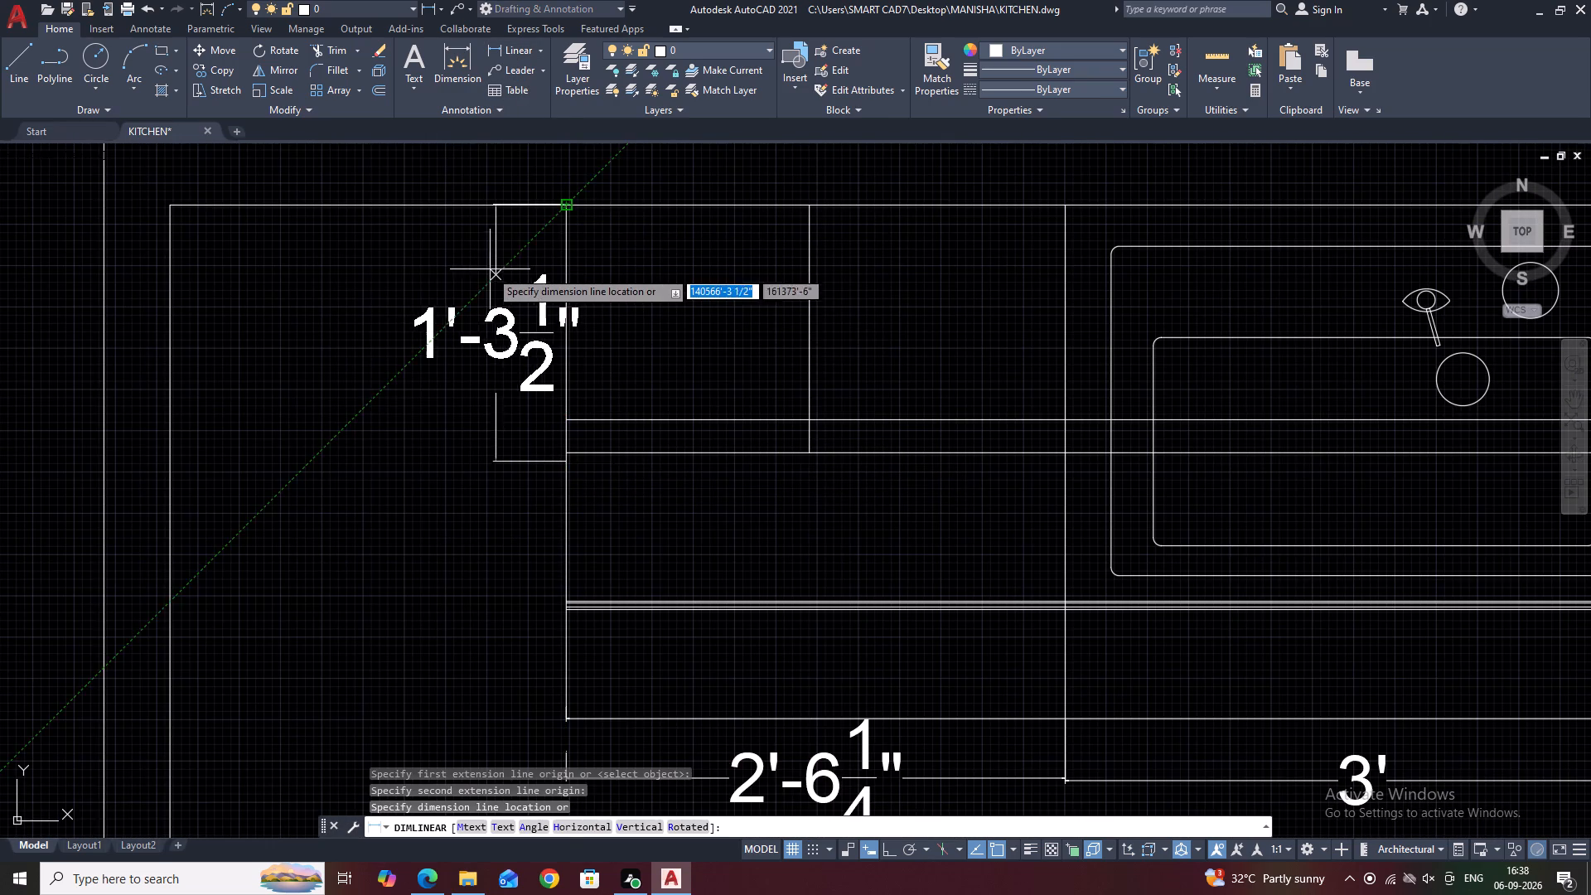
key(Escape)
Dimension the overhead section's depth at the end of the 2'-6 1/4" section, from its front line to the inner wall line.
key(space)
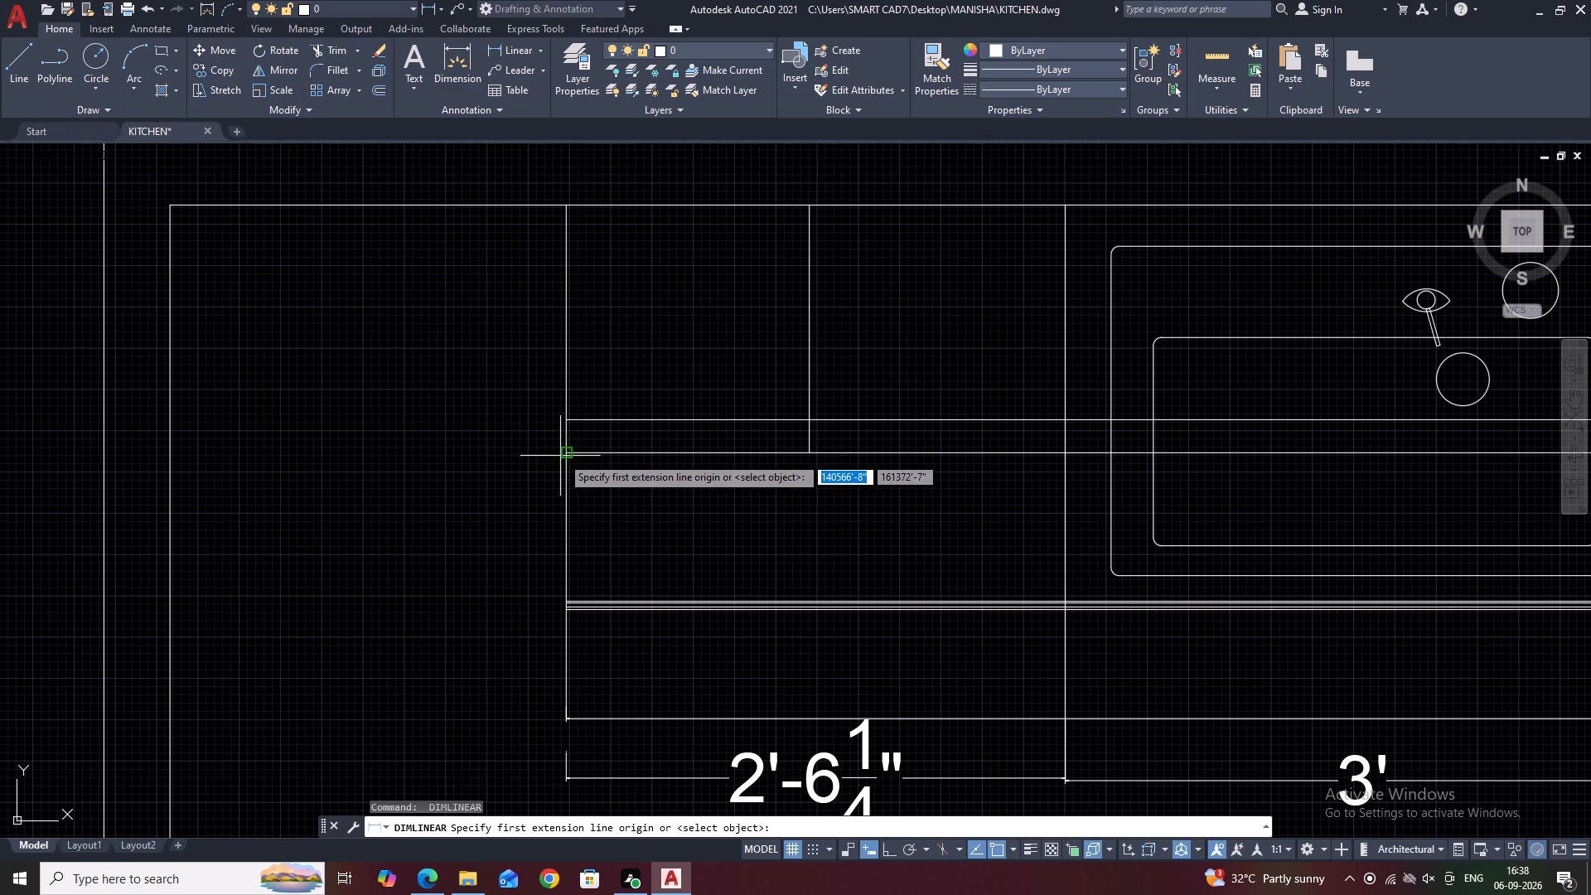
click(570, 452)
click(568, 202)
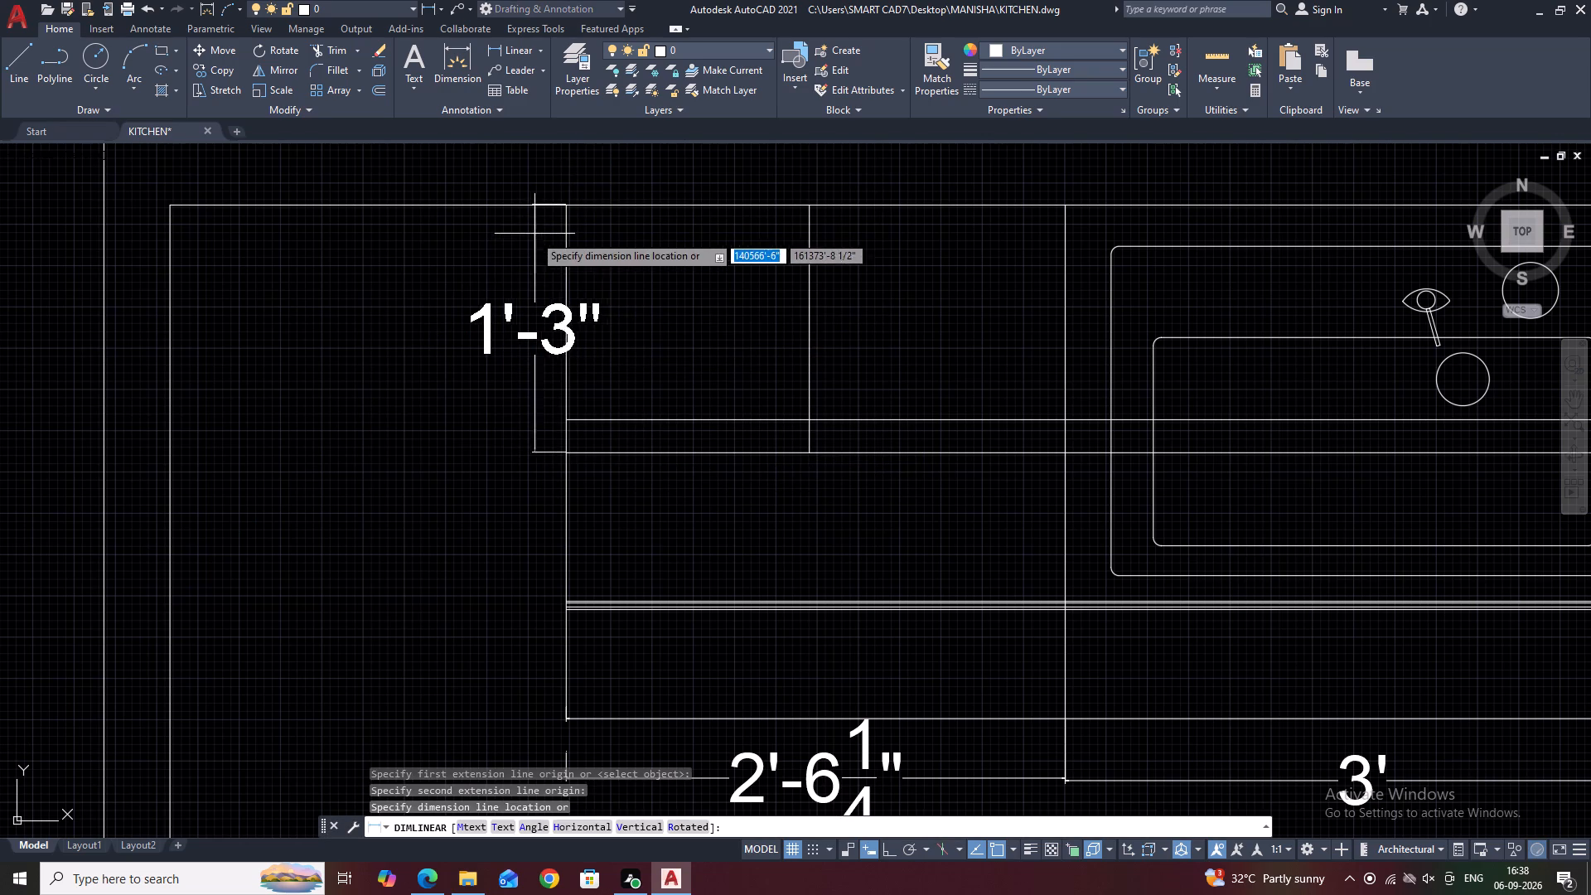
click(521, 247)
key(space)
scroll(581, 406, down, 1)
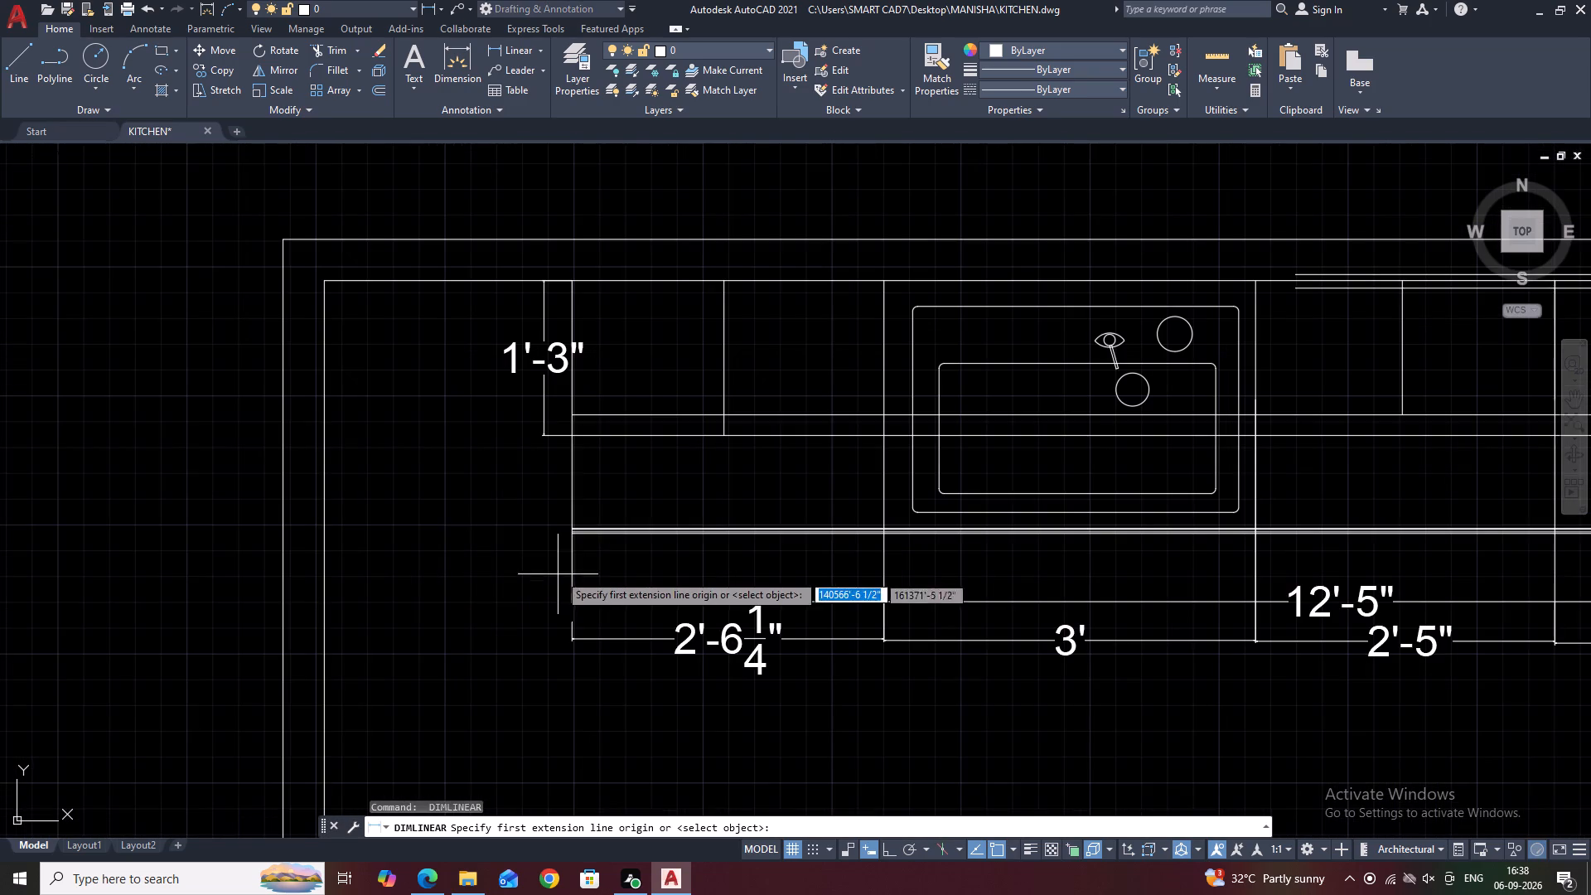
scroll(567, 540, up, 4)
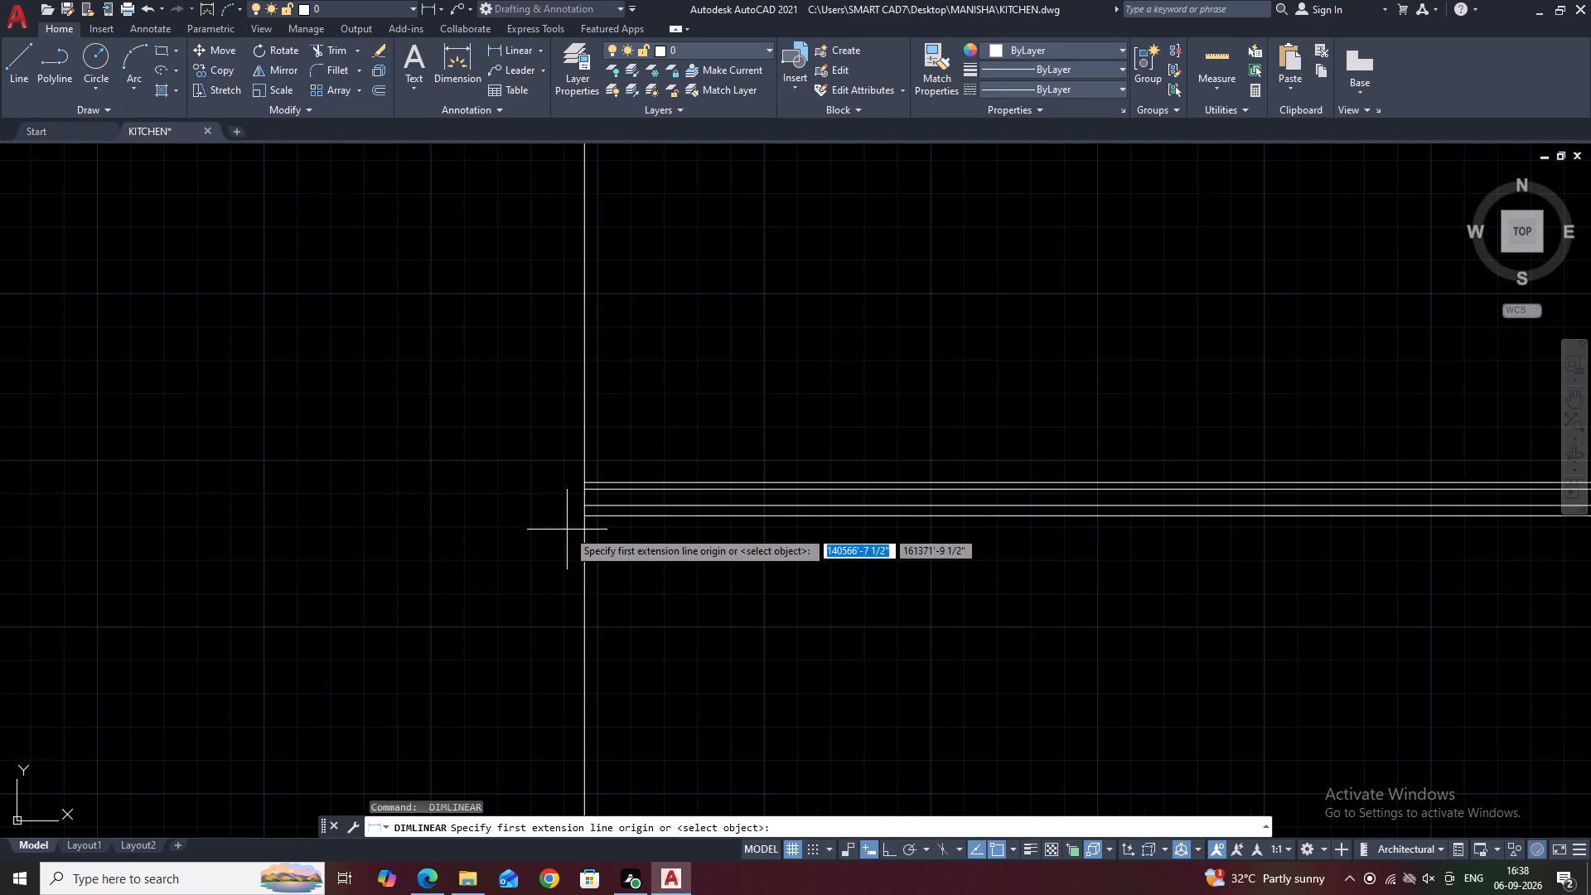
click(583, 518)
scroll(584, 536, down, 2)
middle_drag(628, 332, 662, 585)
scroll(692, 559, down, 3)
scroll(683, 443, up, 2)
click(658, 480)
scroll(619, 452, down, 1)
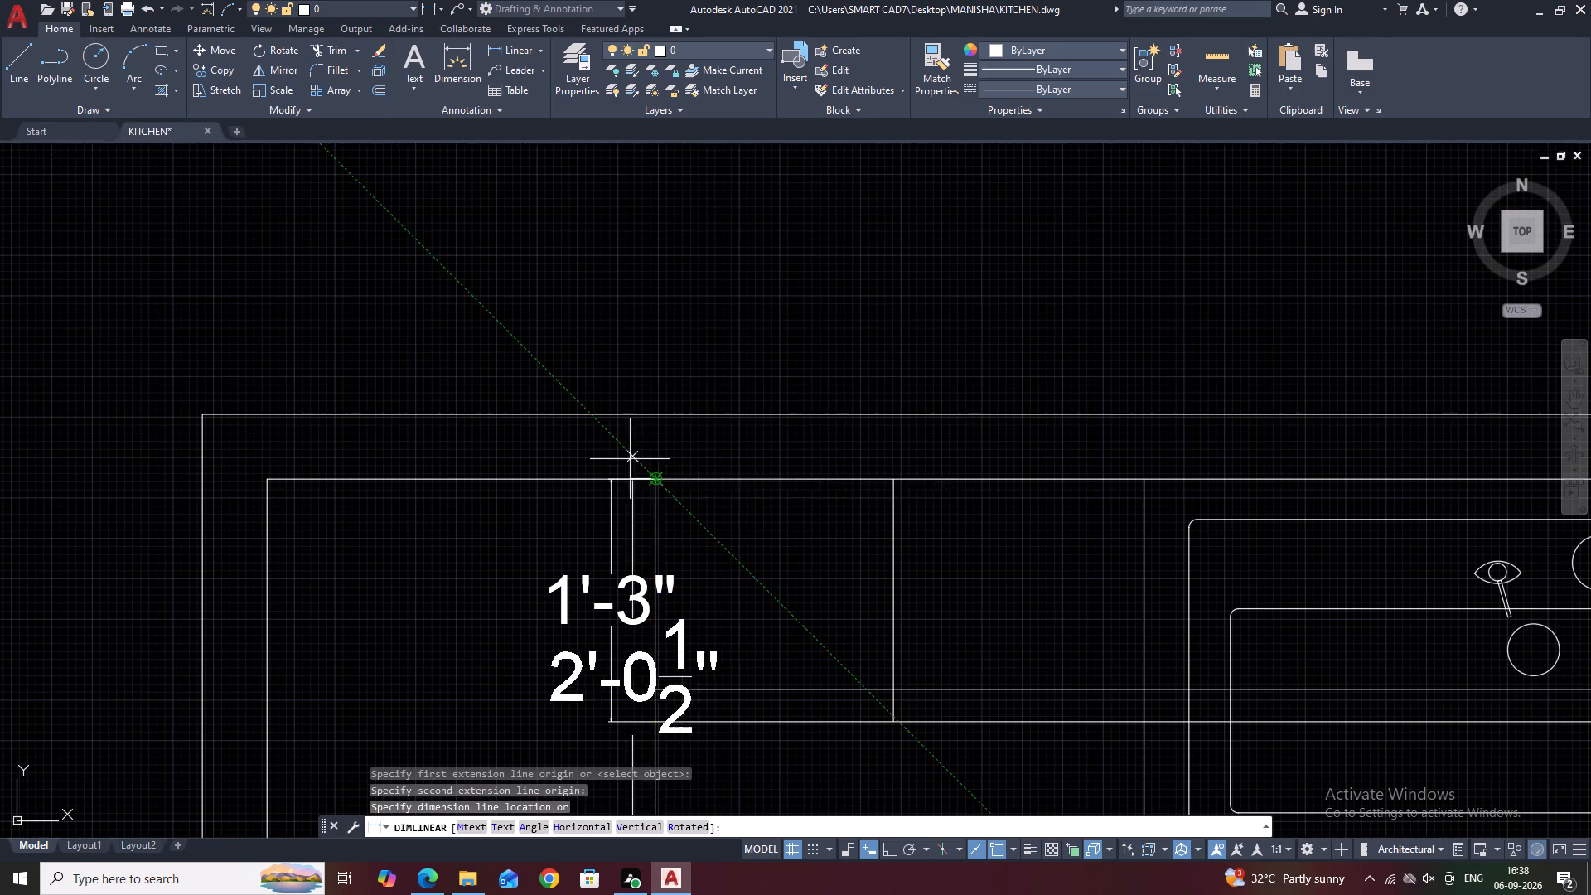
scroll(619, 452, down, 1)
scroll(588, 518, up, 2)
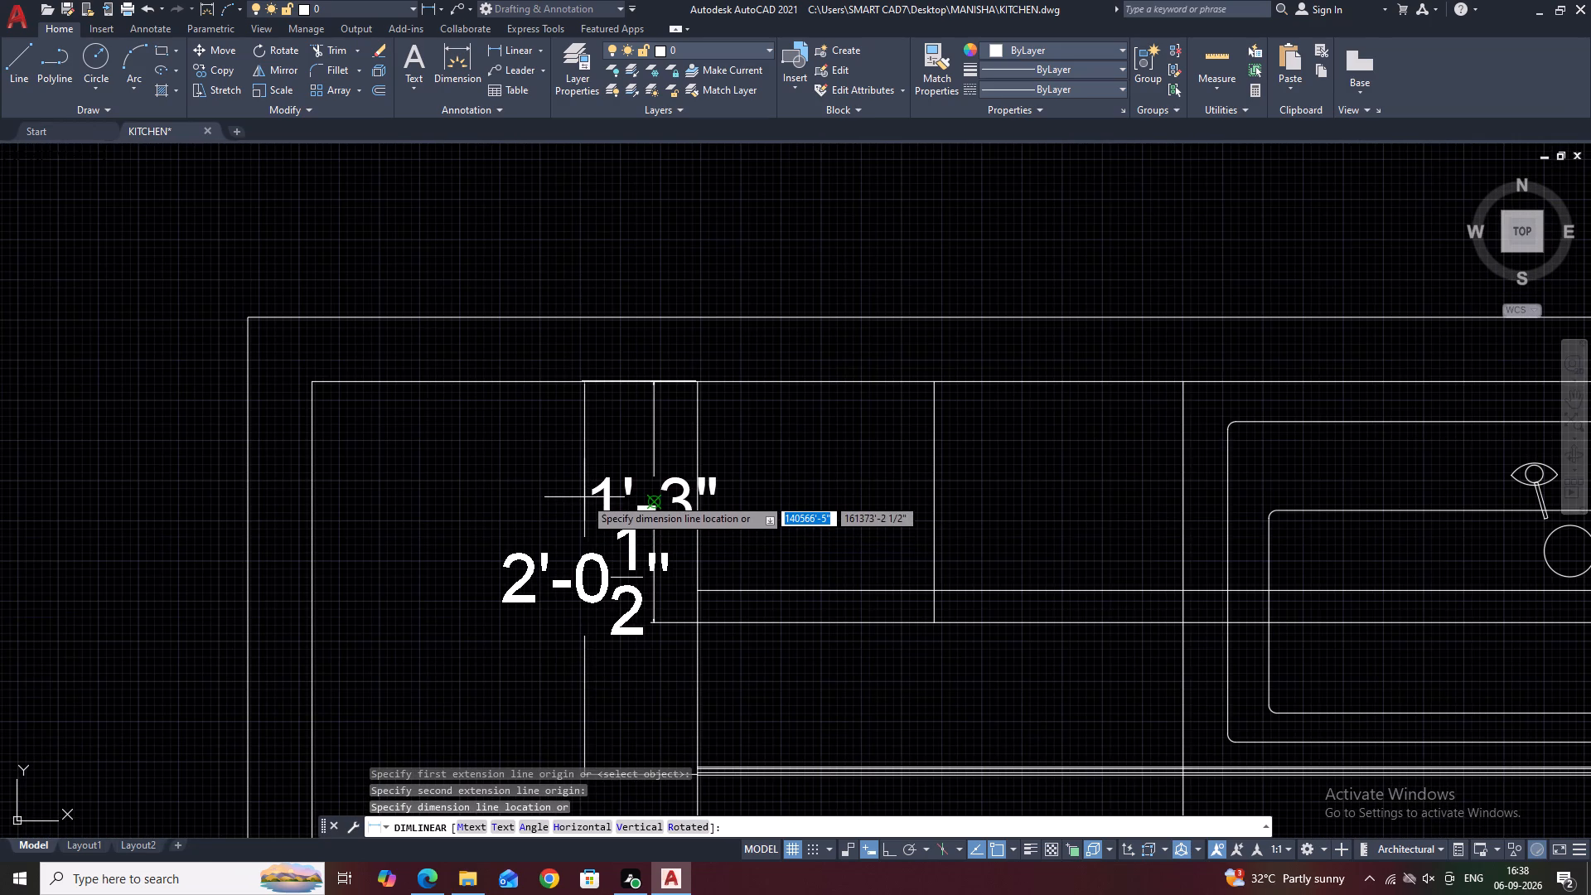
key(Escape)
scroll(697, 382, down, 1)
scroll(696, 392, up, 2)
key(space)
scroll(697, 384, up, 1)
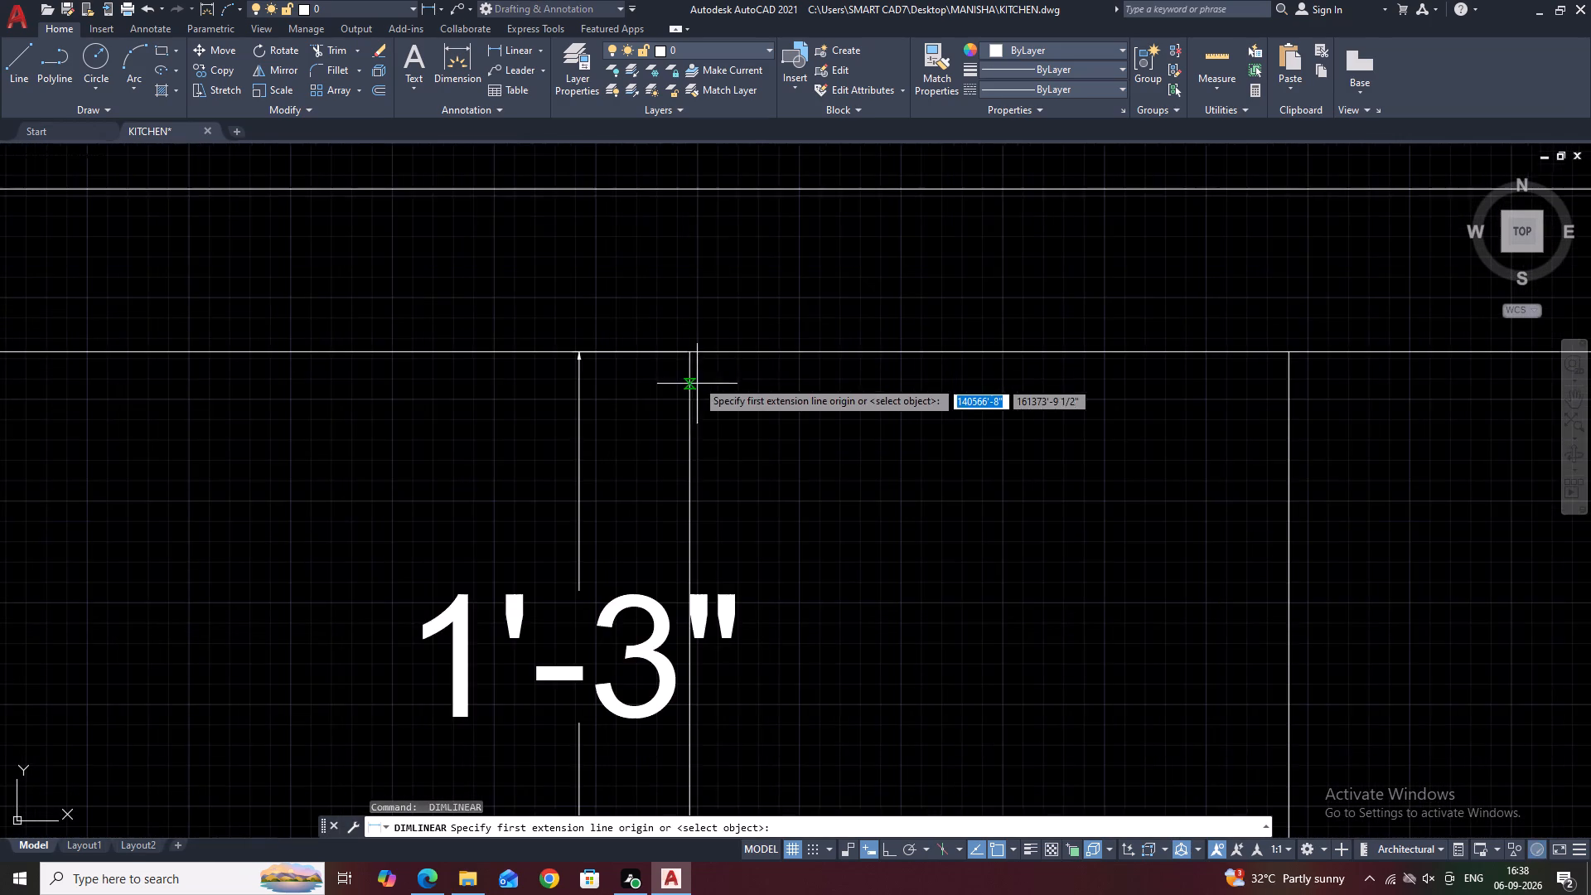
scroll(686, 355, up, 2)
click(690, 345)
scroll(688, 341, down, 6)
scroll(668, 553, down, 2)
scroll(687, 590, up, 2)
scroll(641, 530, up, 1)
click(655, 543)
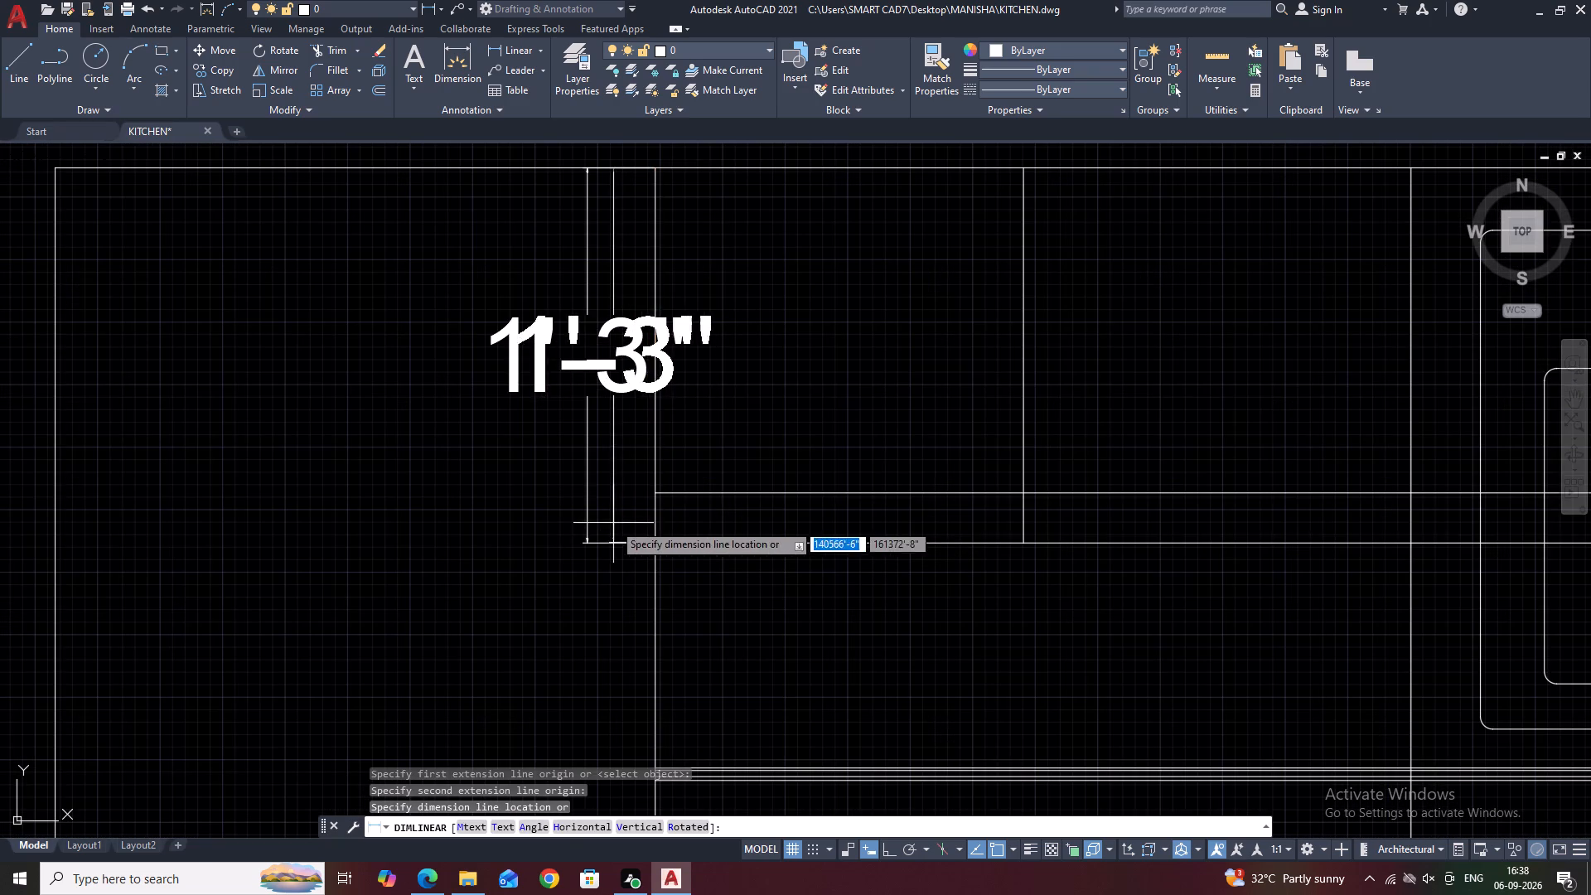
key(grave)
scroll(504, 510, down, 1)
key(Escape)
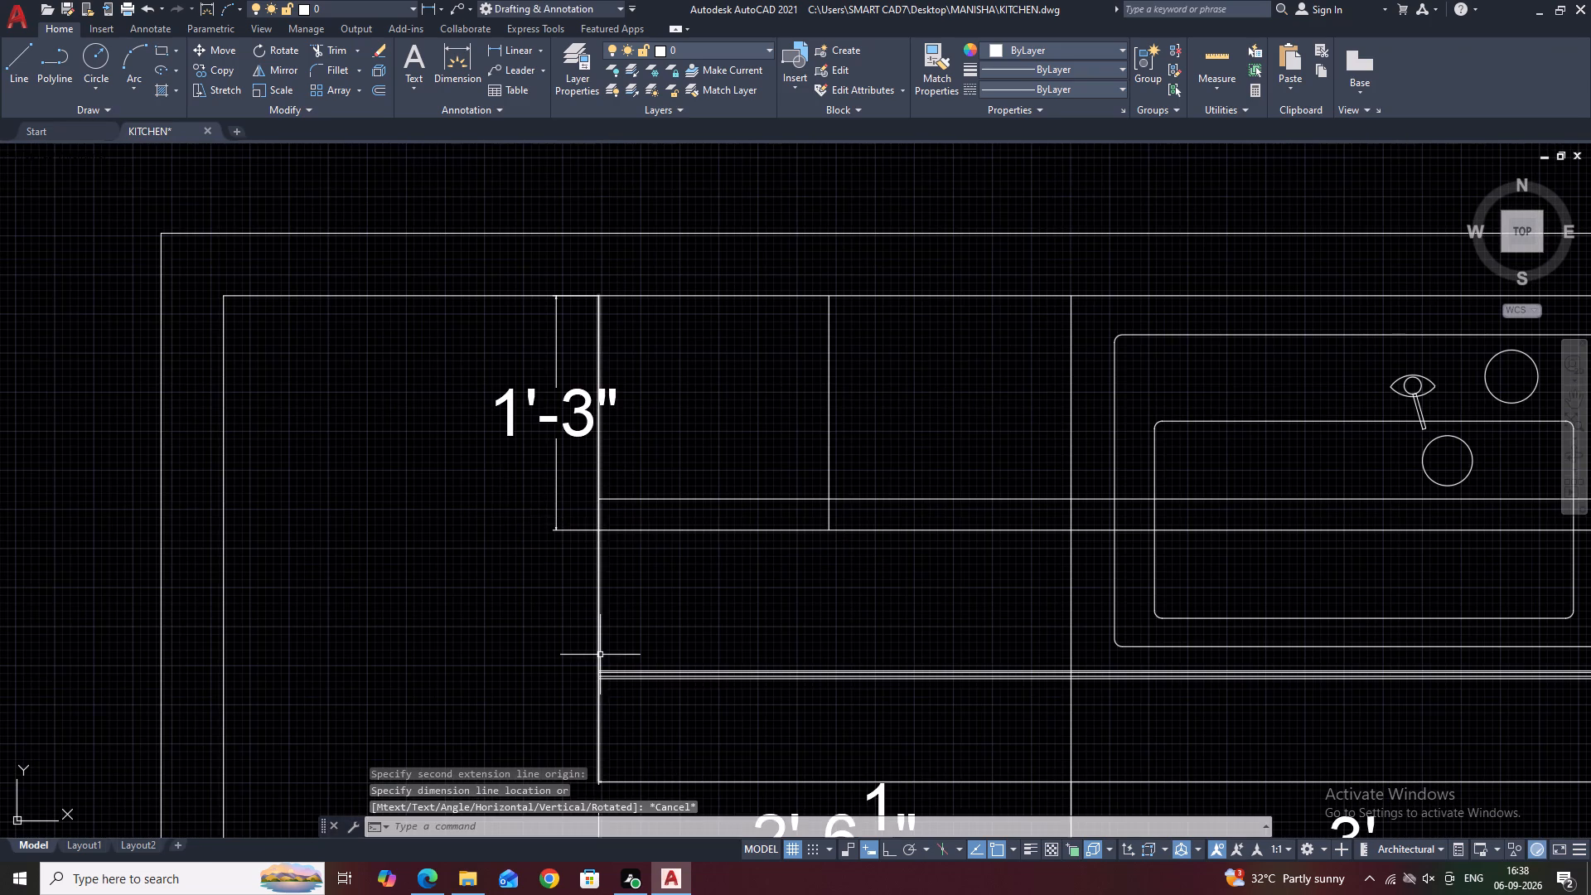
Dimension the counter's depth from its uppermost front-edge line to the inner wall line, placing it outside the 1'-3" dimension with Ortho on.
scroll(603, 681, up, 2)
key(d)
key(l)
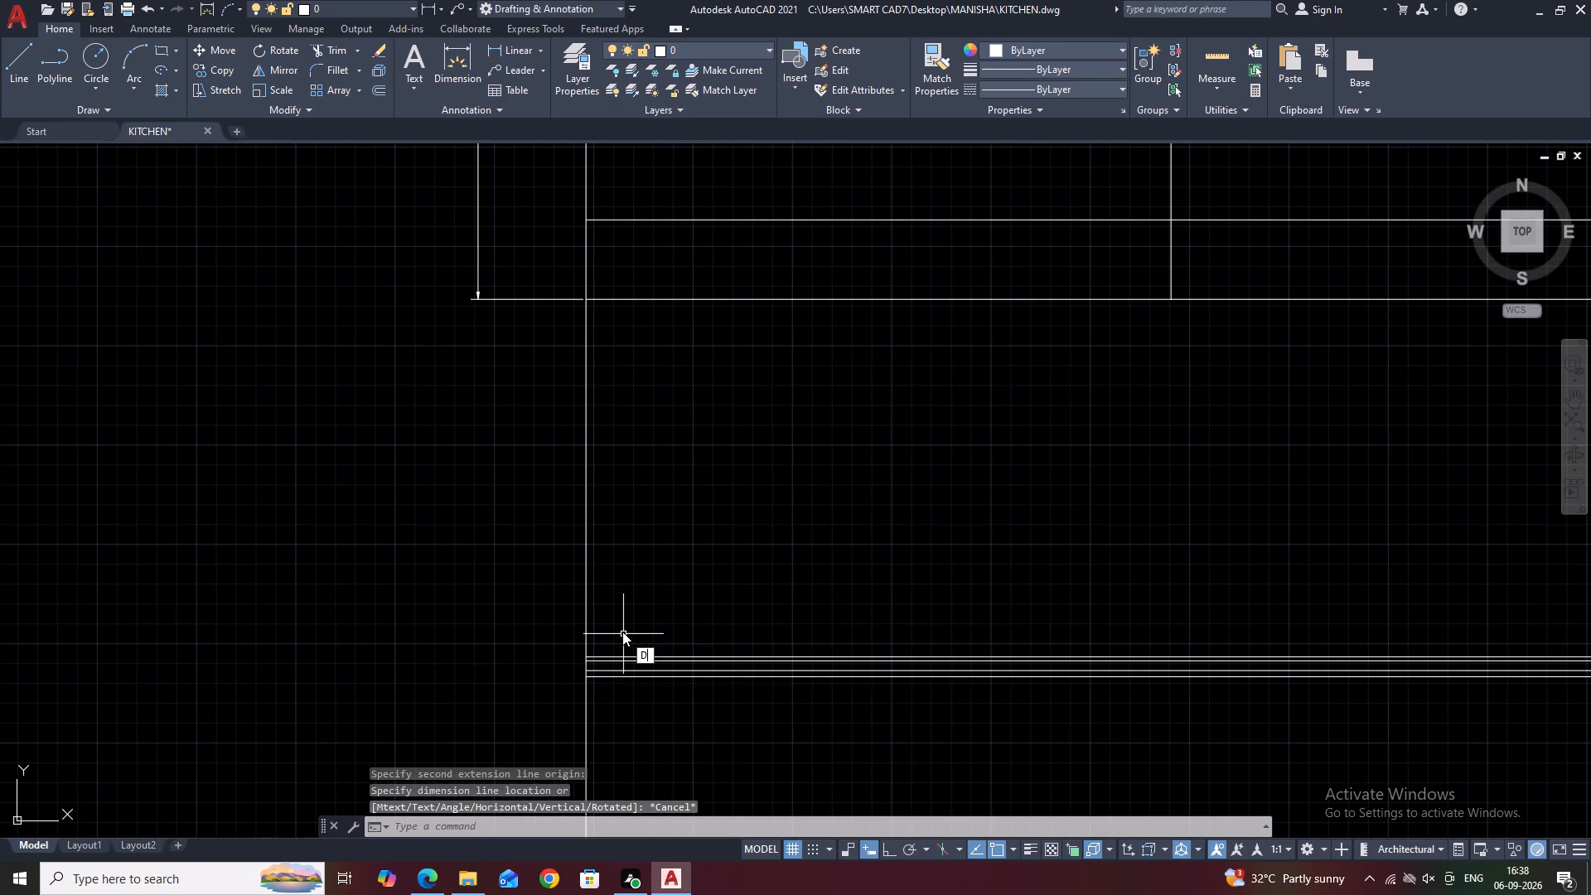
key(i)
key(space)
scroll(570, 657, up, 3)
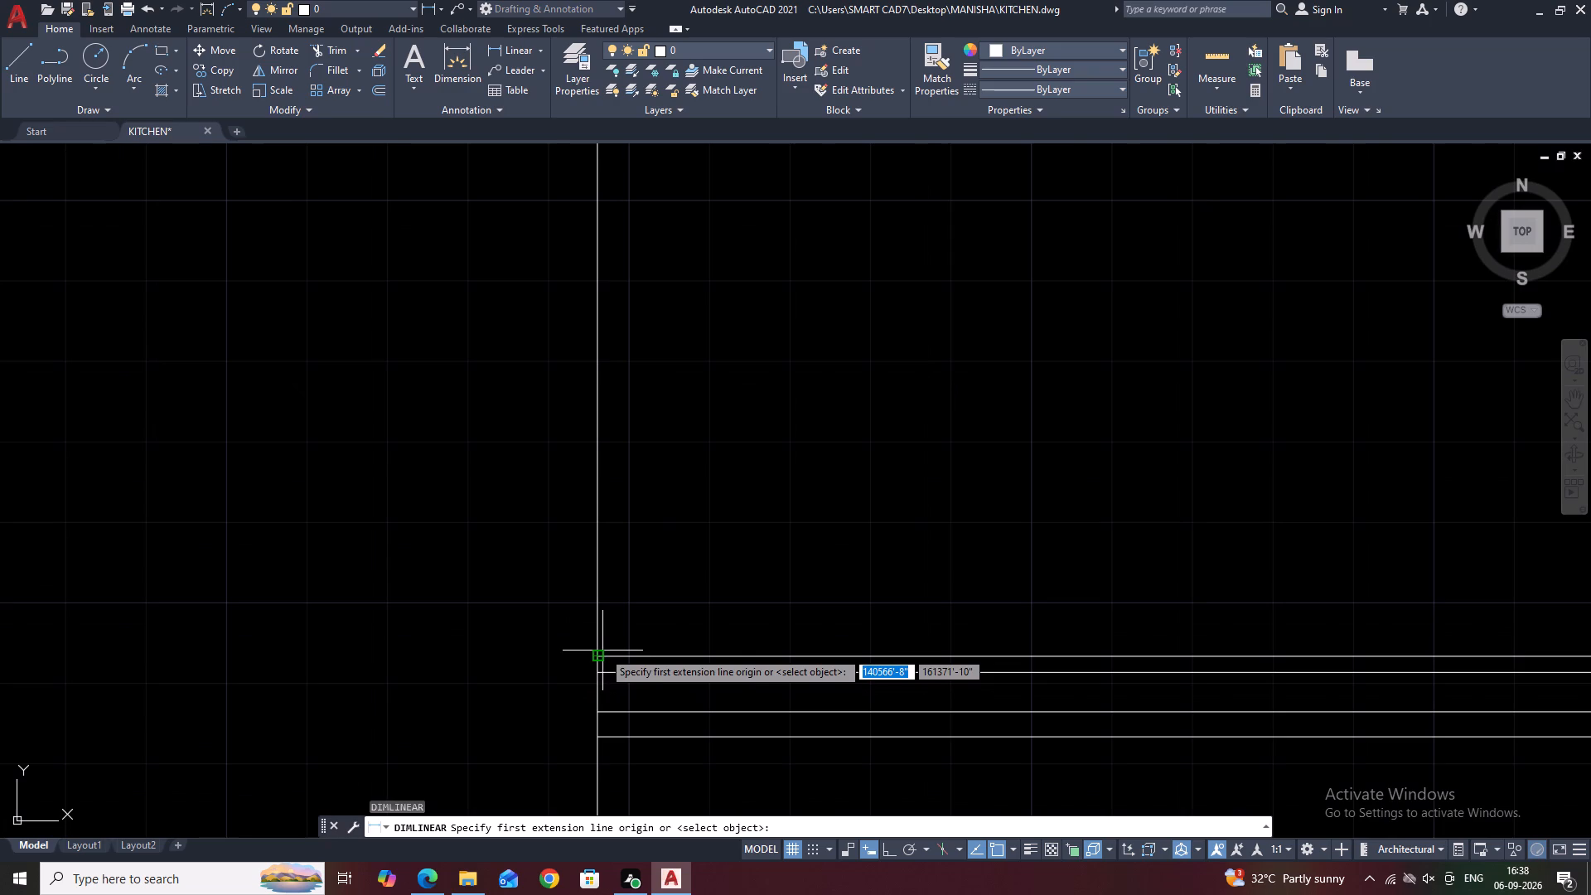
click(602, 656)
scroll(602, 627, down, 2)
scroll(660, 351, down, 3)
middle_drag(660, 358, 665, 557)
key(F8)
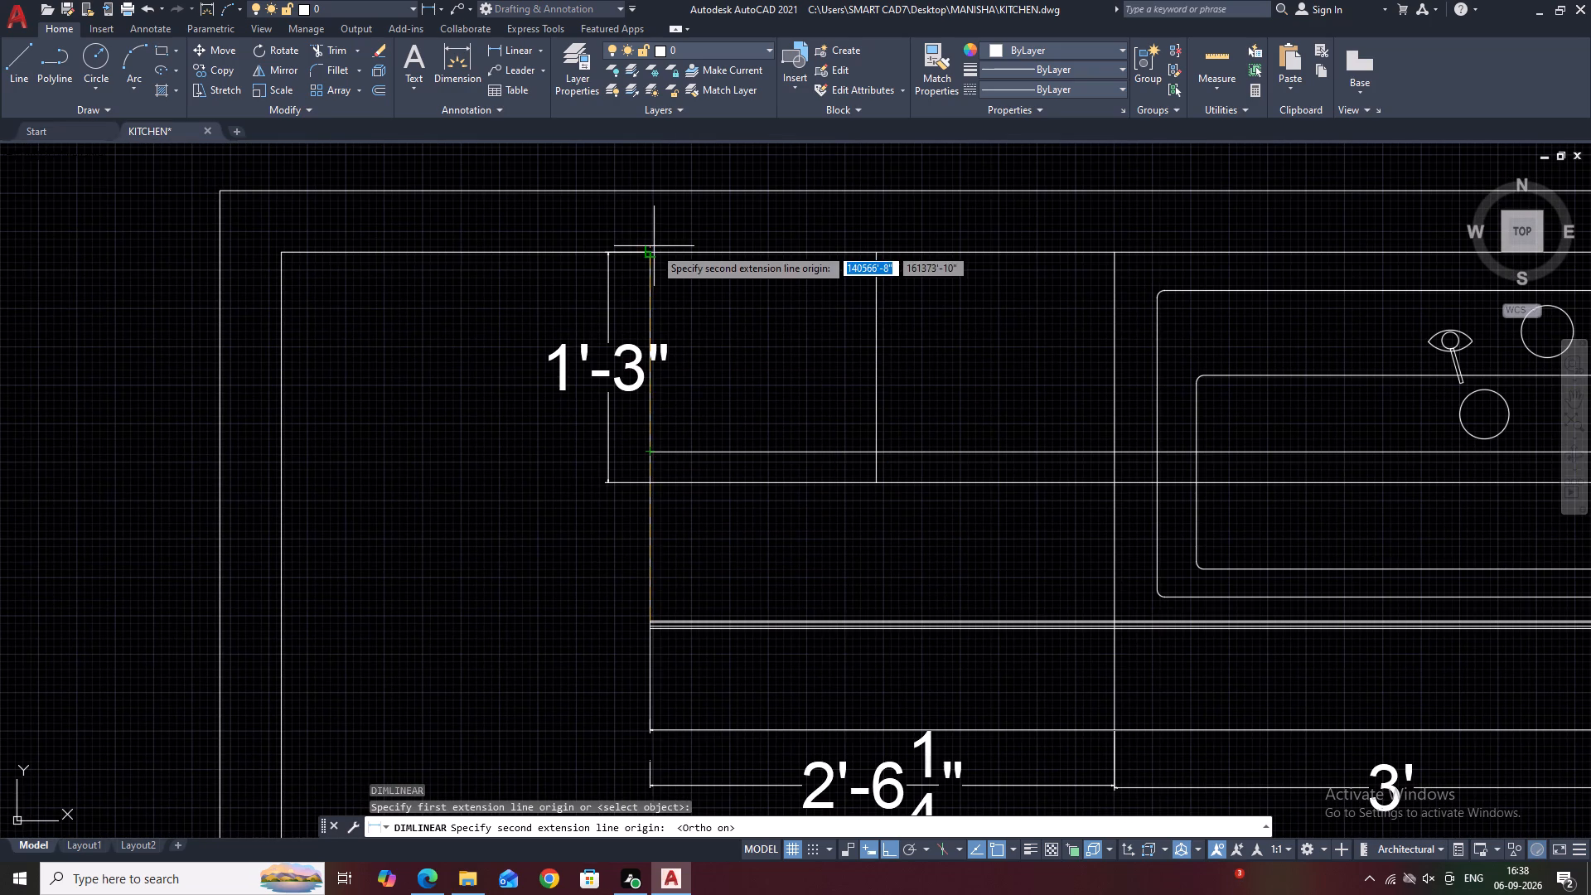
click(650, 250)
click(539, 302)
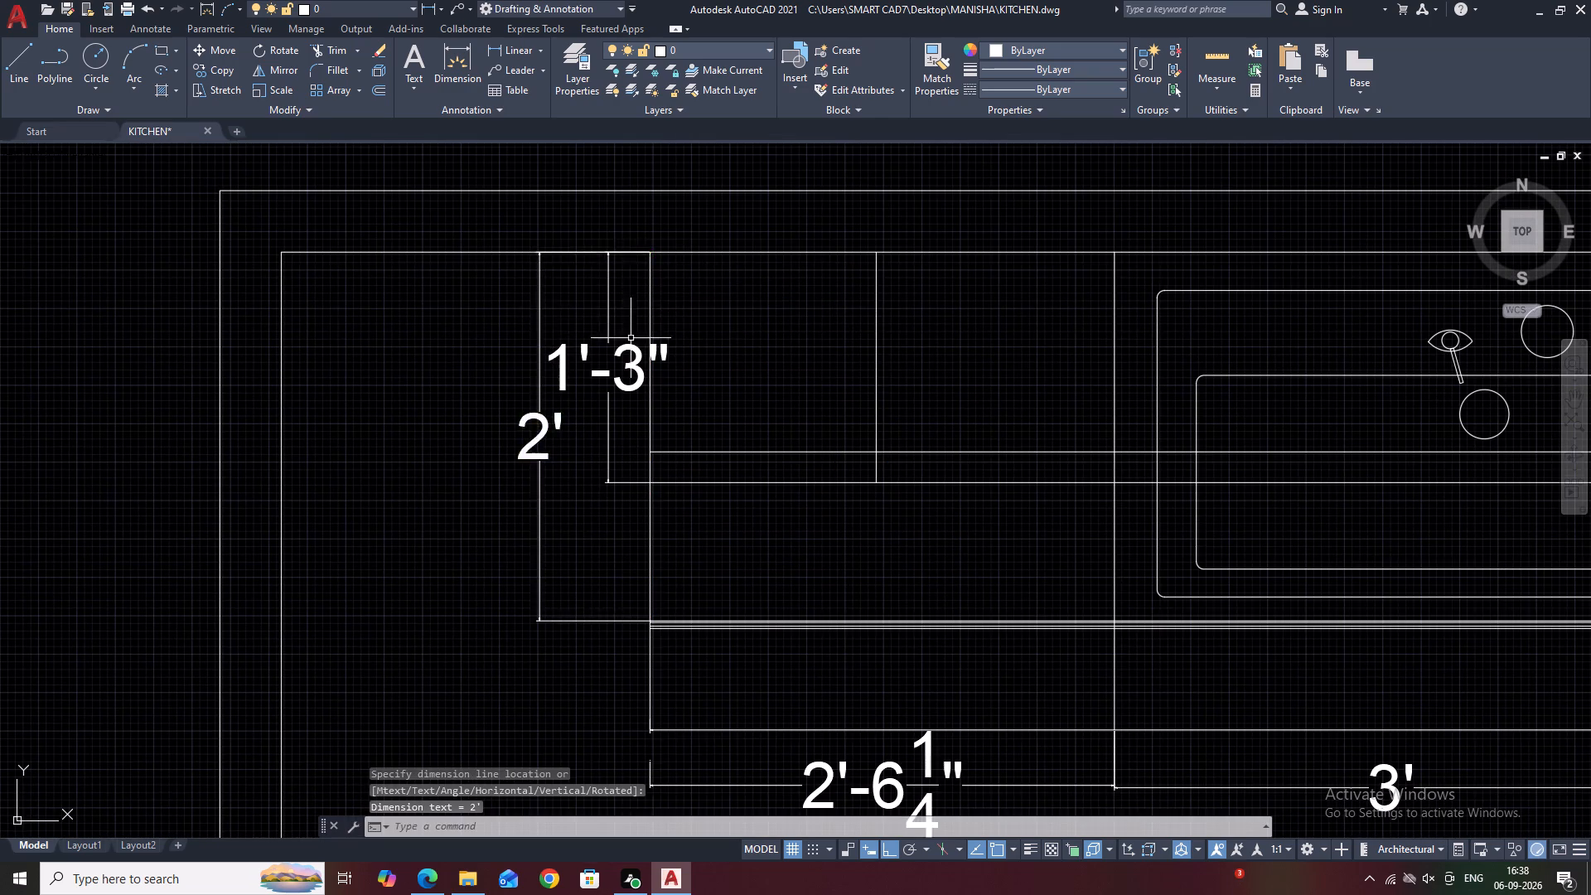
scroll(657, 351, down, 1)
middle_drag(901, 501, 908, 502)
key(Escape)
Review the whole kitchen plan and the neighbouring elevations, checking which dimensions and details are still missing.
scroll(791, 447, down, 1)
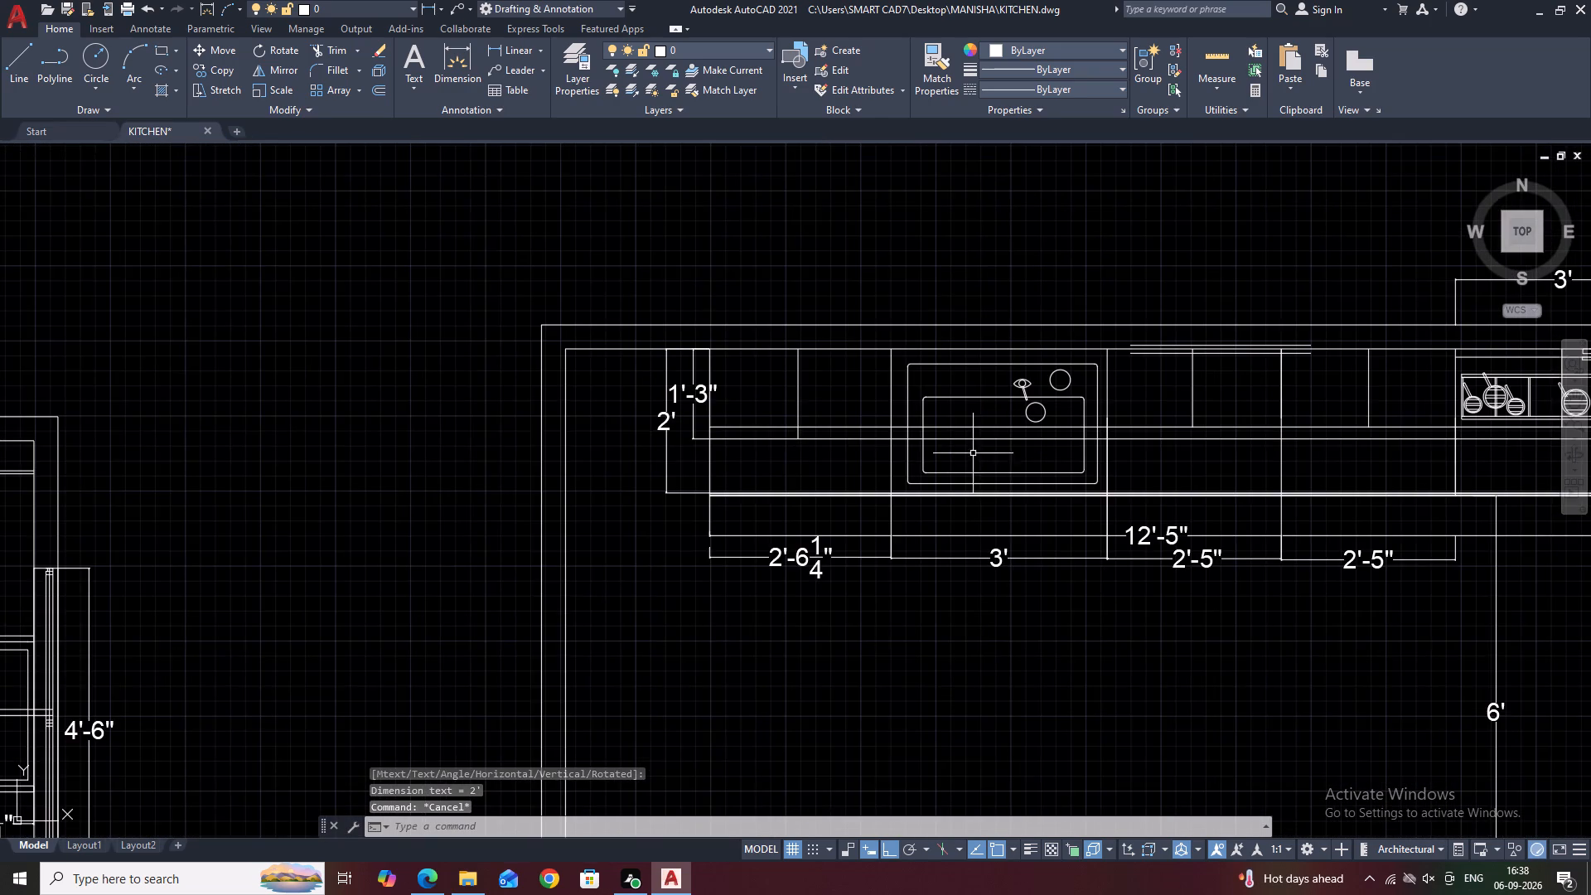
middle_drag(974, 453, 936, 430)
middle_drag(800, 466, 704, 436)
middle_drag(989, 472, 839, 428)
scroll(997, 469, down, 1)
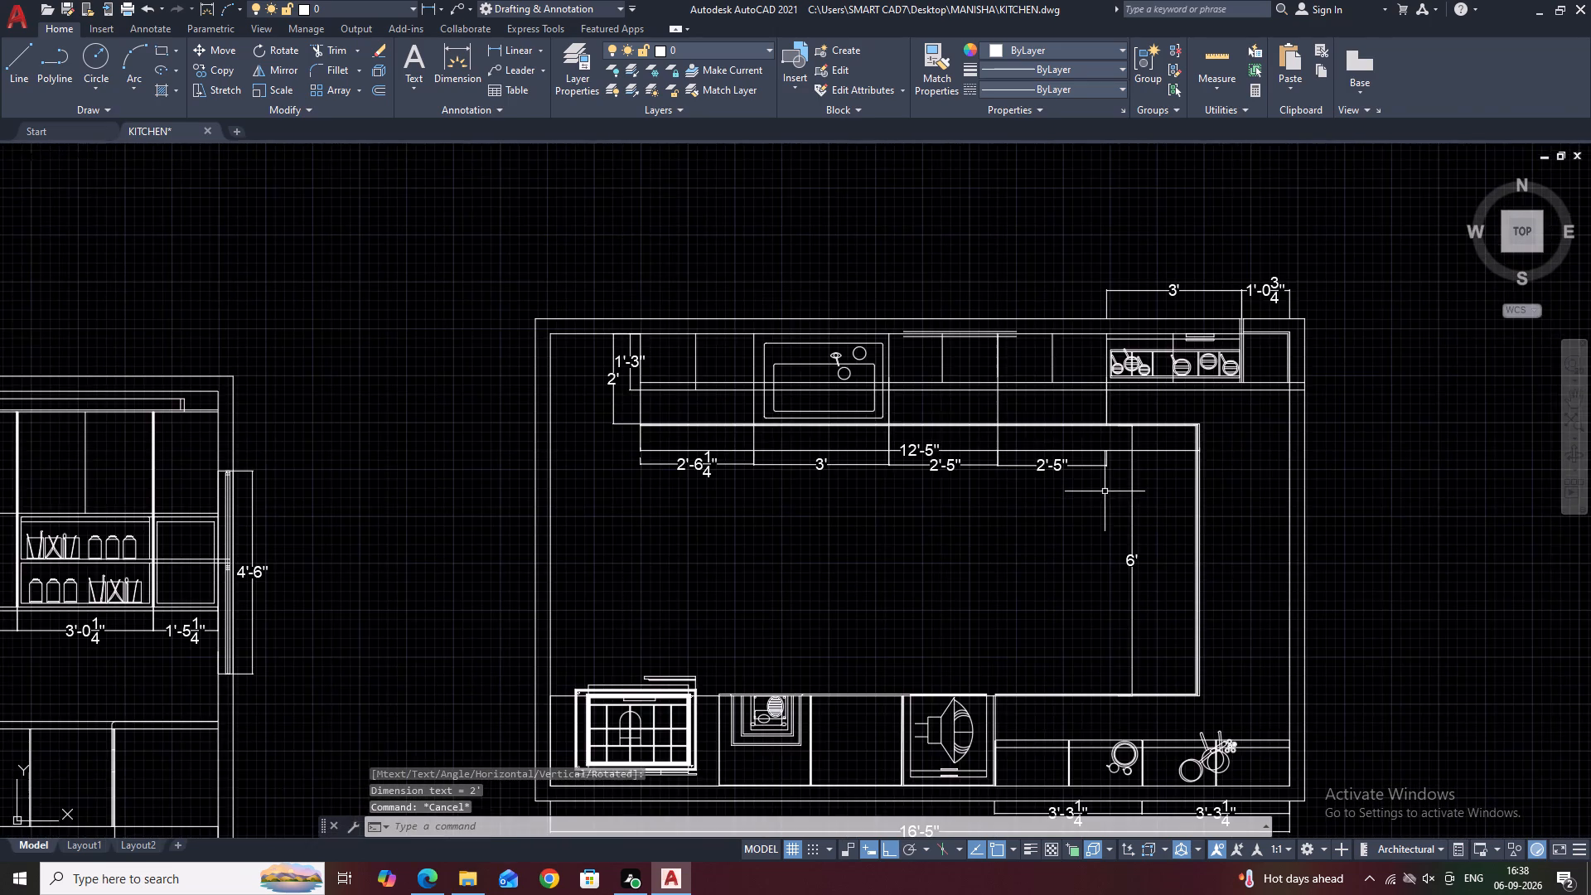
middle_drag(1105, 491, 834, 461)
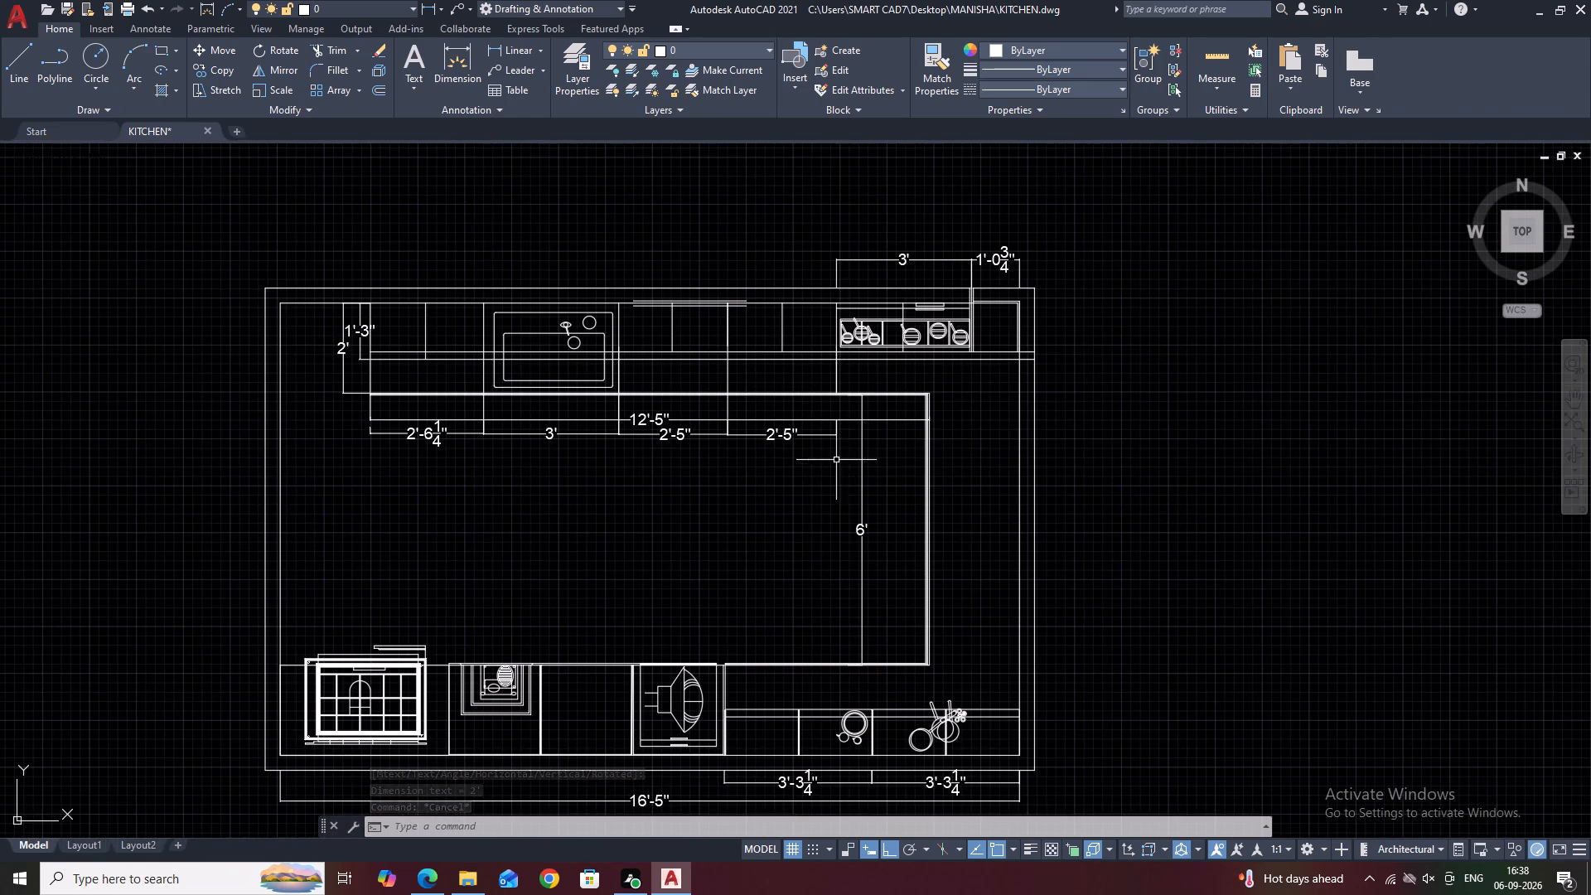
scroll(1043, 485, down, 1)
middle_drag(1269, 492, 1263, 487)
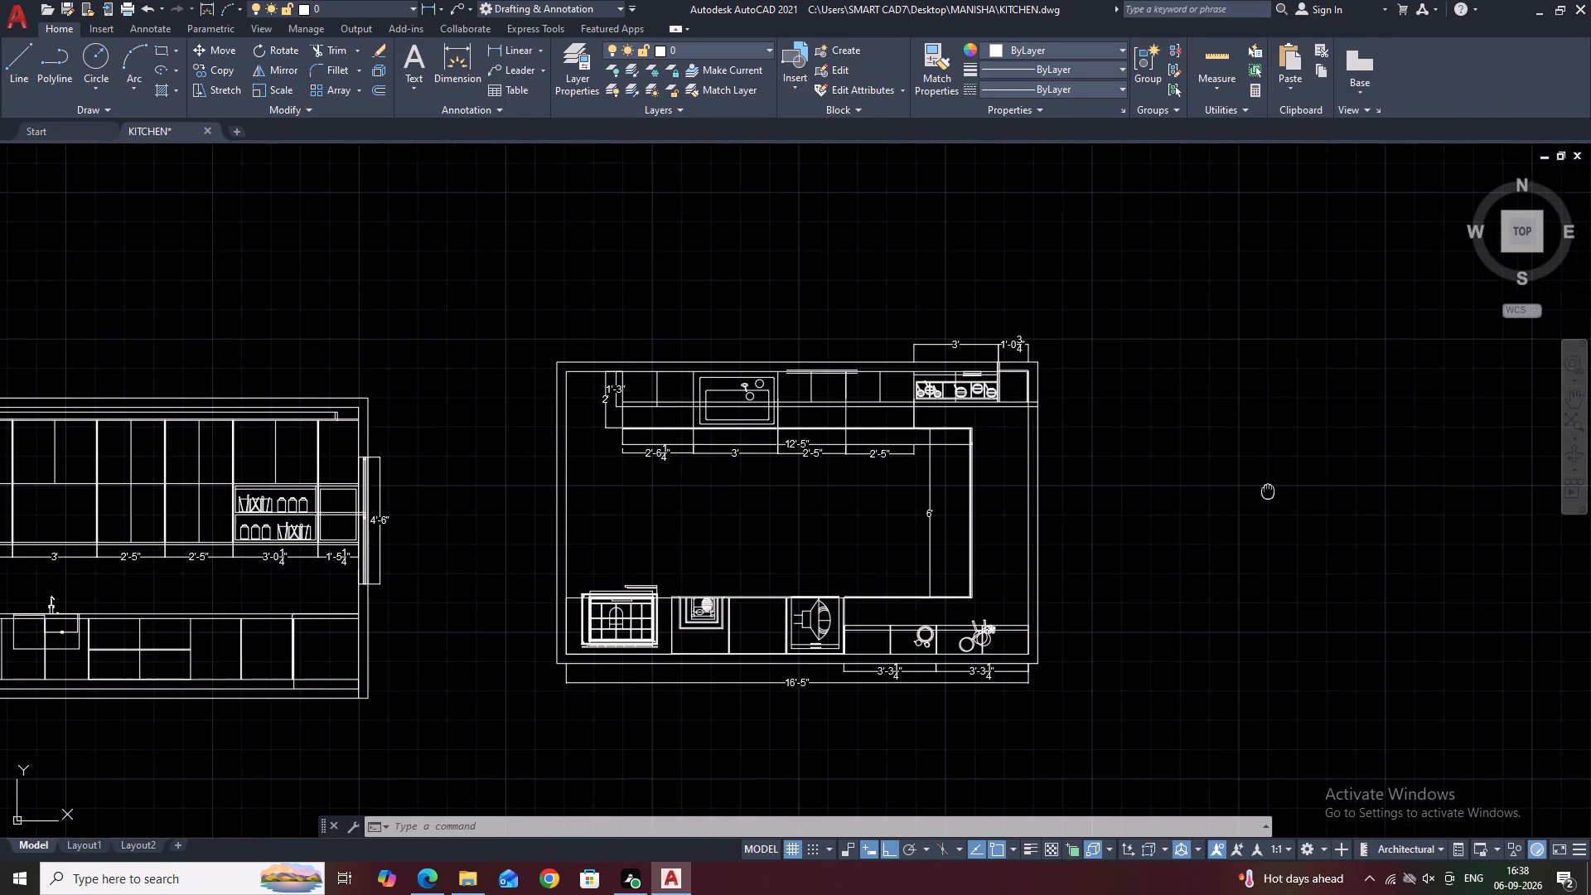
middle_drag(1263, 487, 1116, 379)
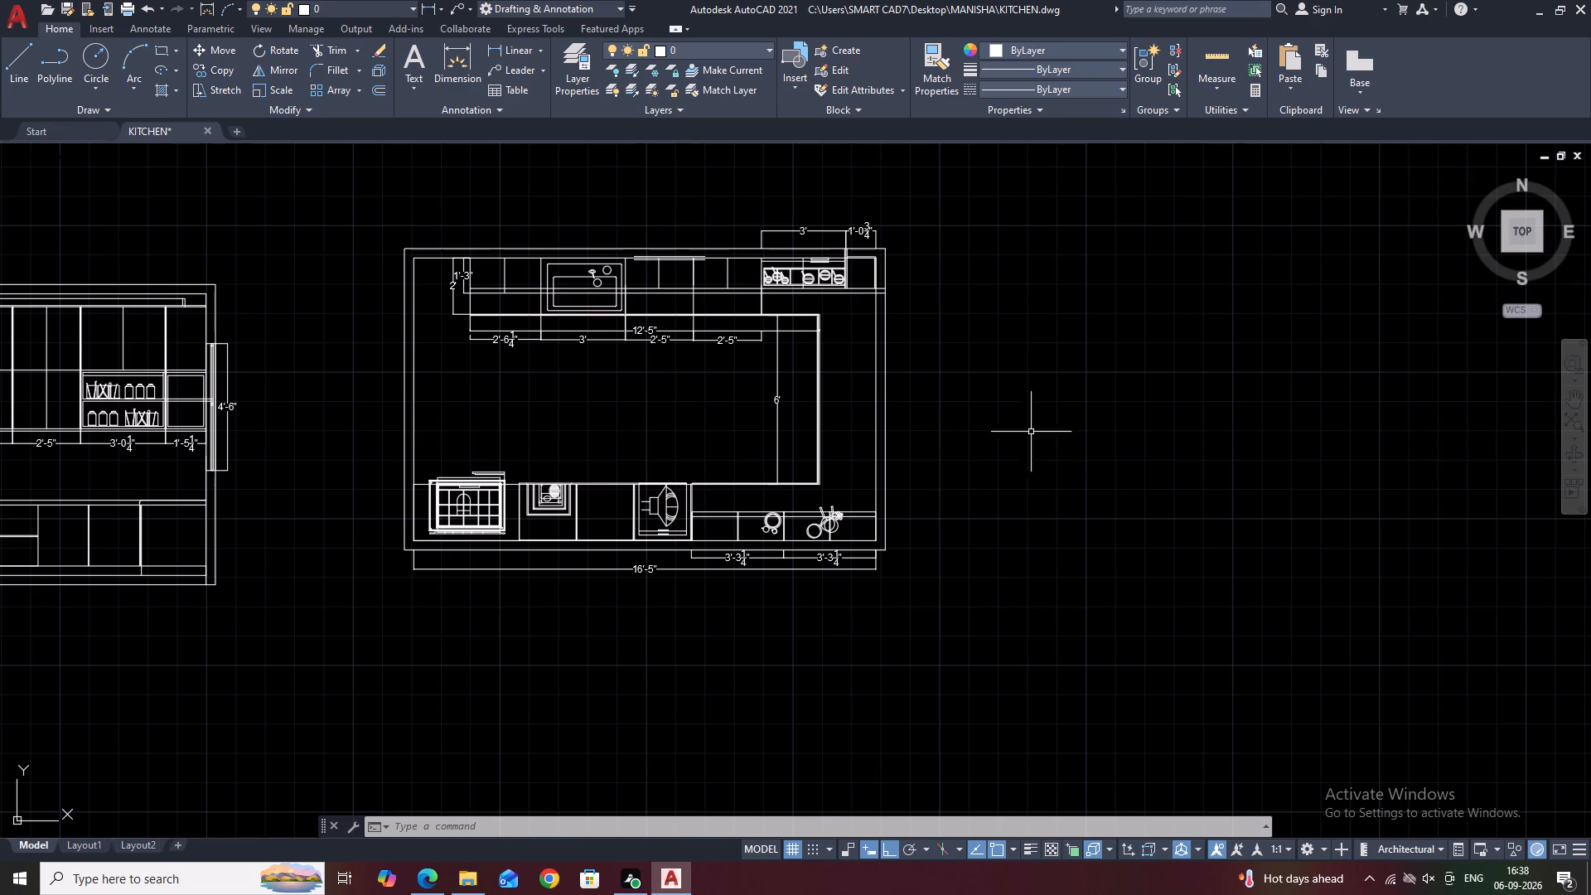
middle_drag(1013, 450, 1011, 433)
middle_drag(1186, 440, 1124, 446)
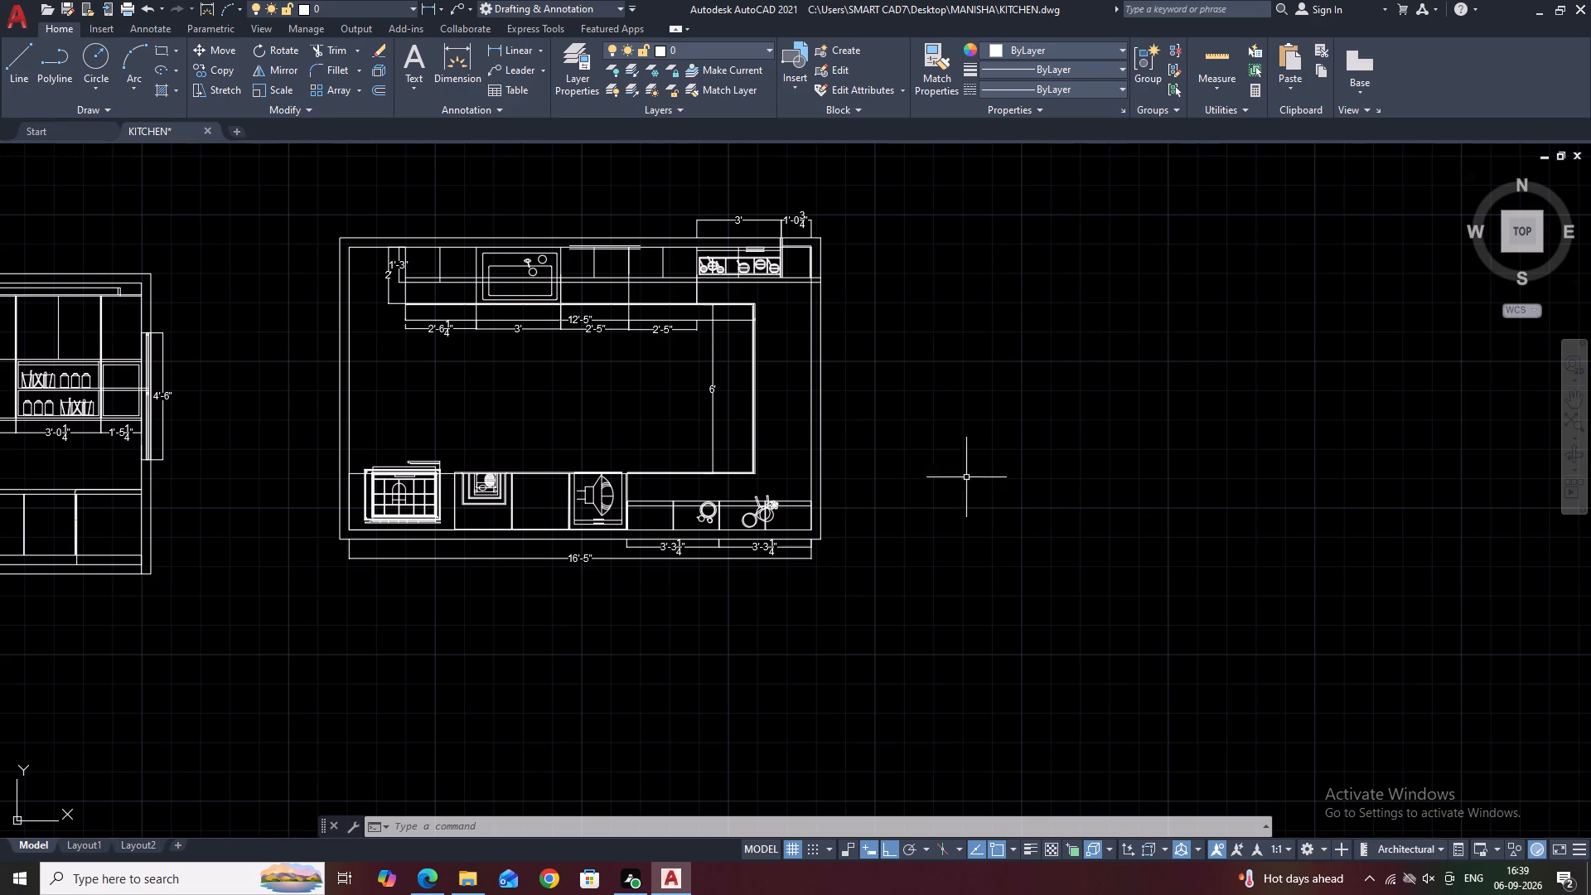
scroll(822, 436, down, 3)
middle_drag(750, 481, 885, 554)
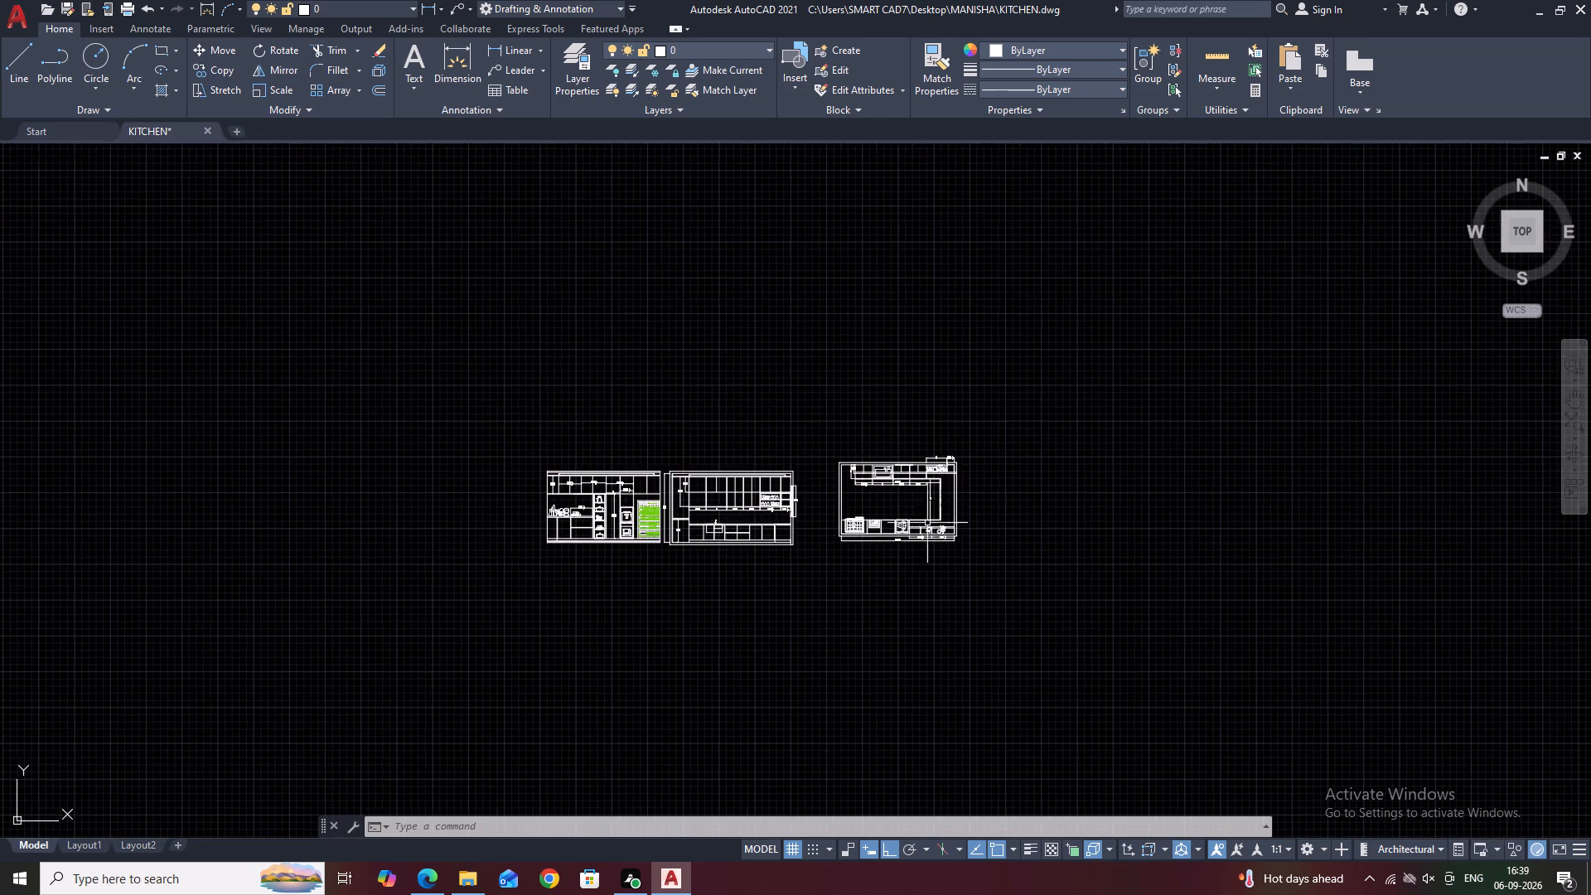
scroll(939, 509, up, 3)
middle_drag(1150, 498, 1140, 430)
scroll(1149, 488, up, 1)
scroll(1124, 477, down, 2)
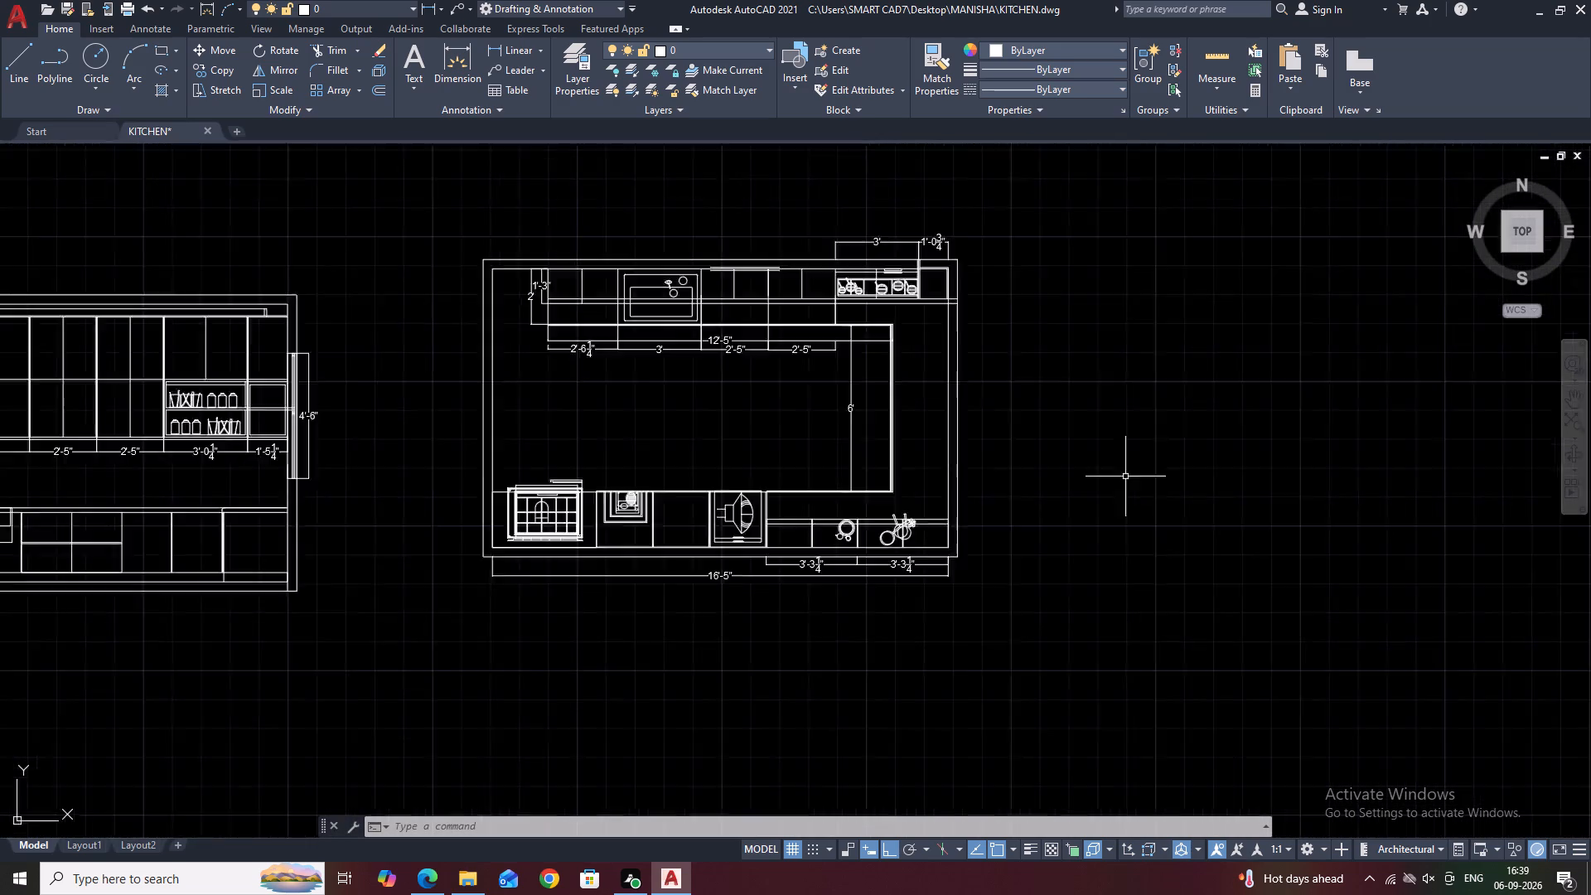
scroll(1125, 477, down, 2)
scroll(1057, 486, up, 2)
scroll(1167, 452, up, 1)
middle_drag(1168, 443, 1110, 516)
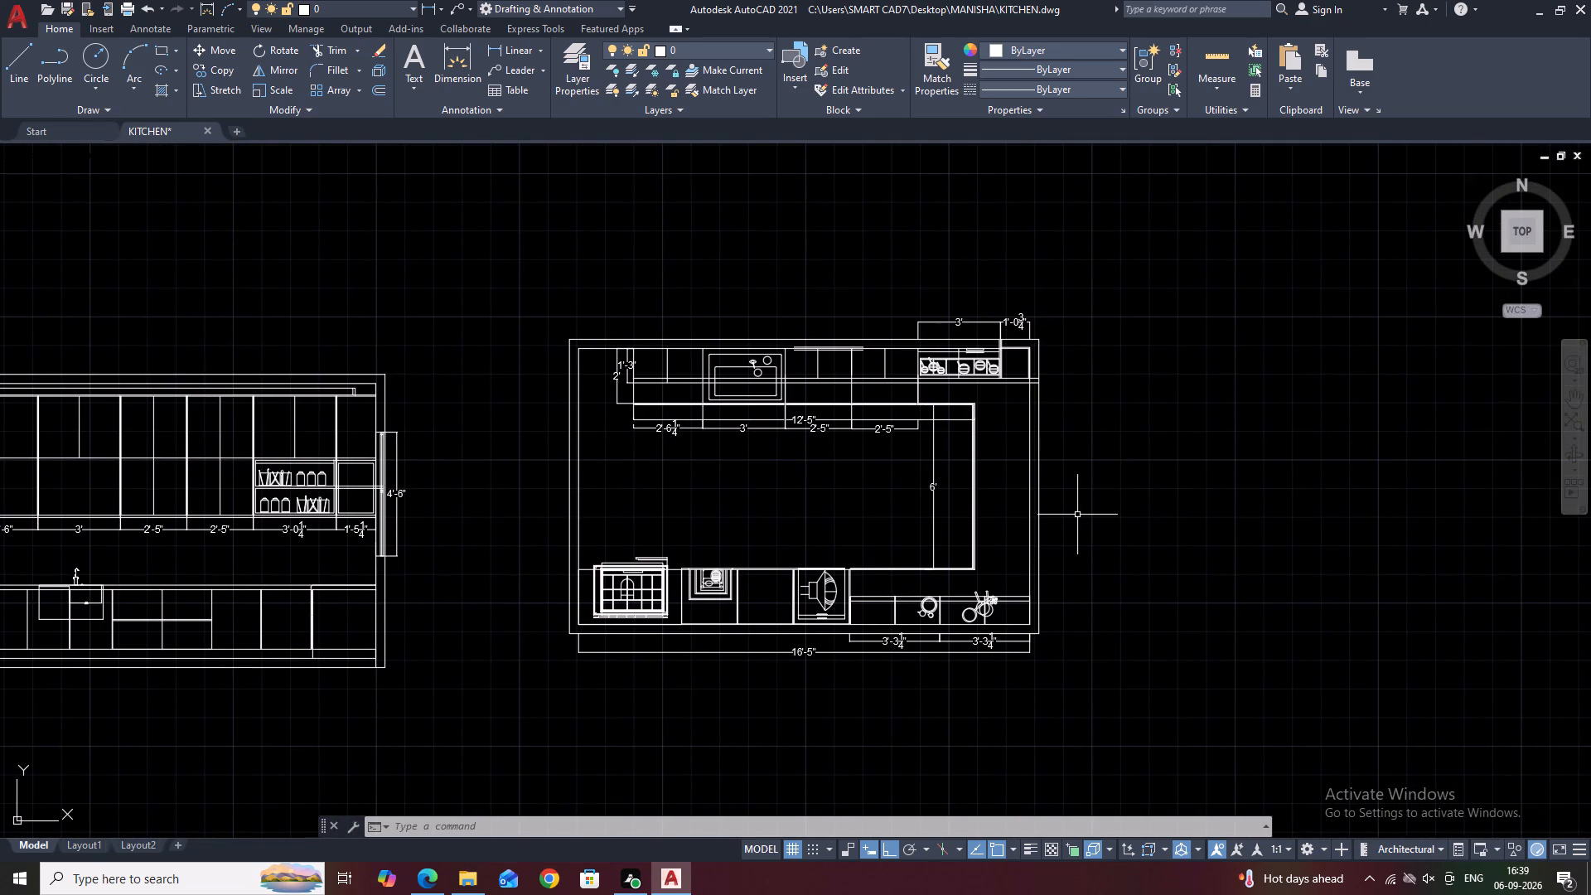
scroll(970, 496, down, 2)
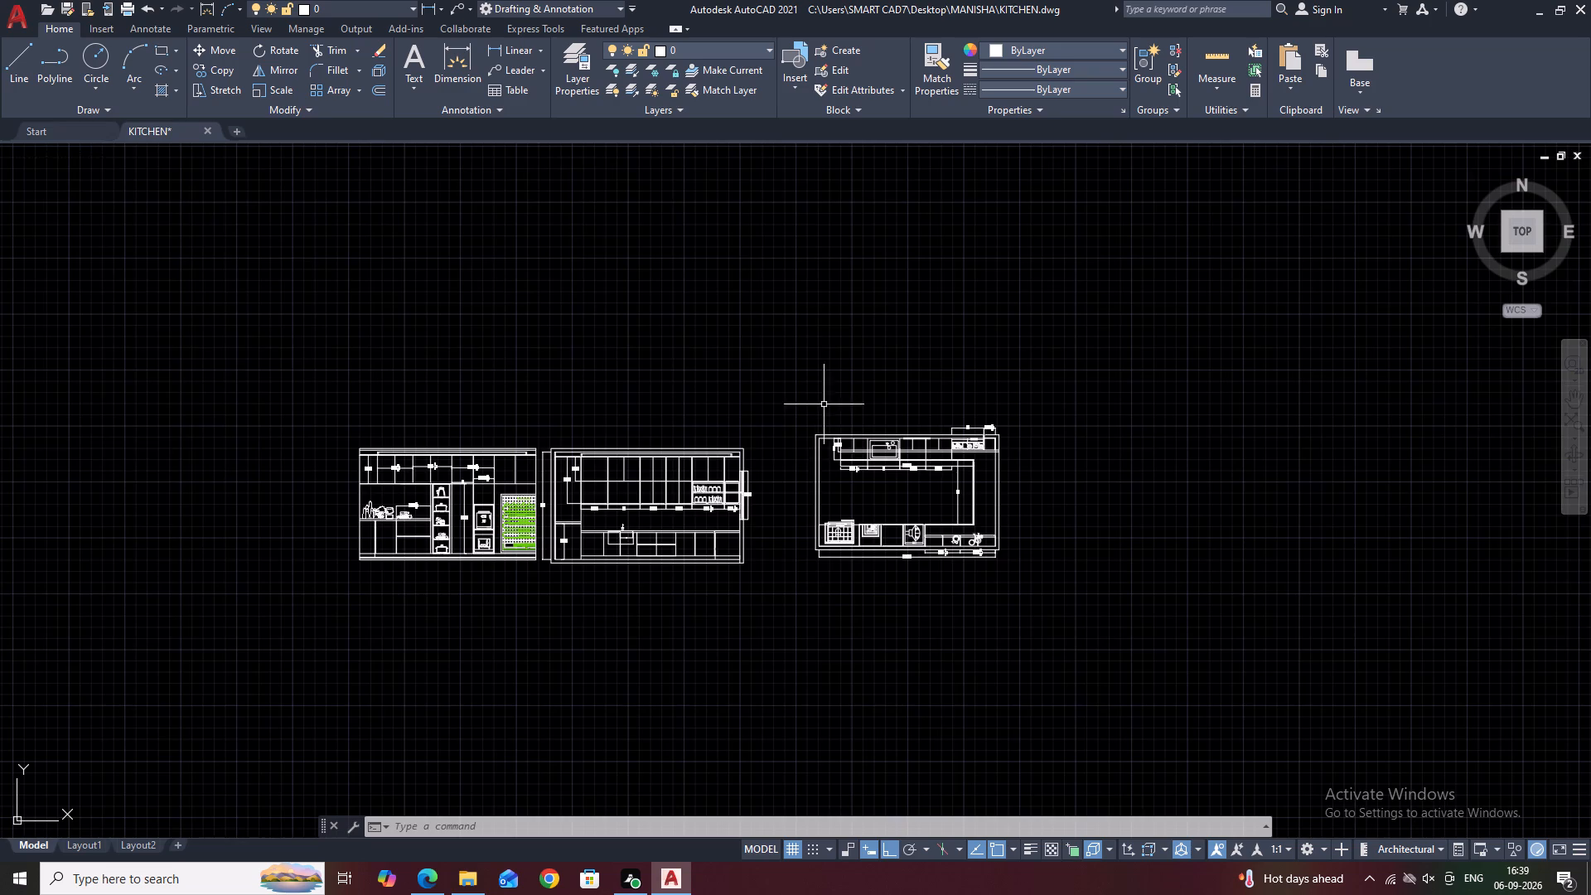
scroll(805, 395, up, 1)
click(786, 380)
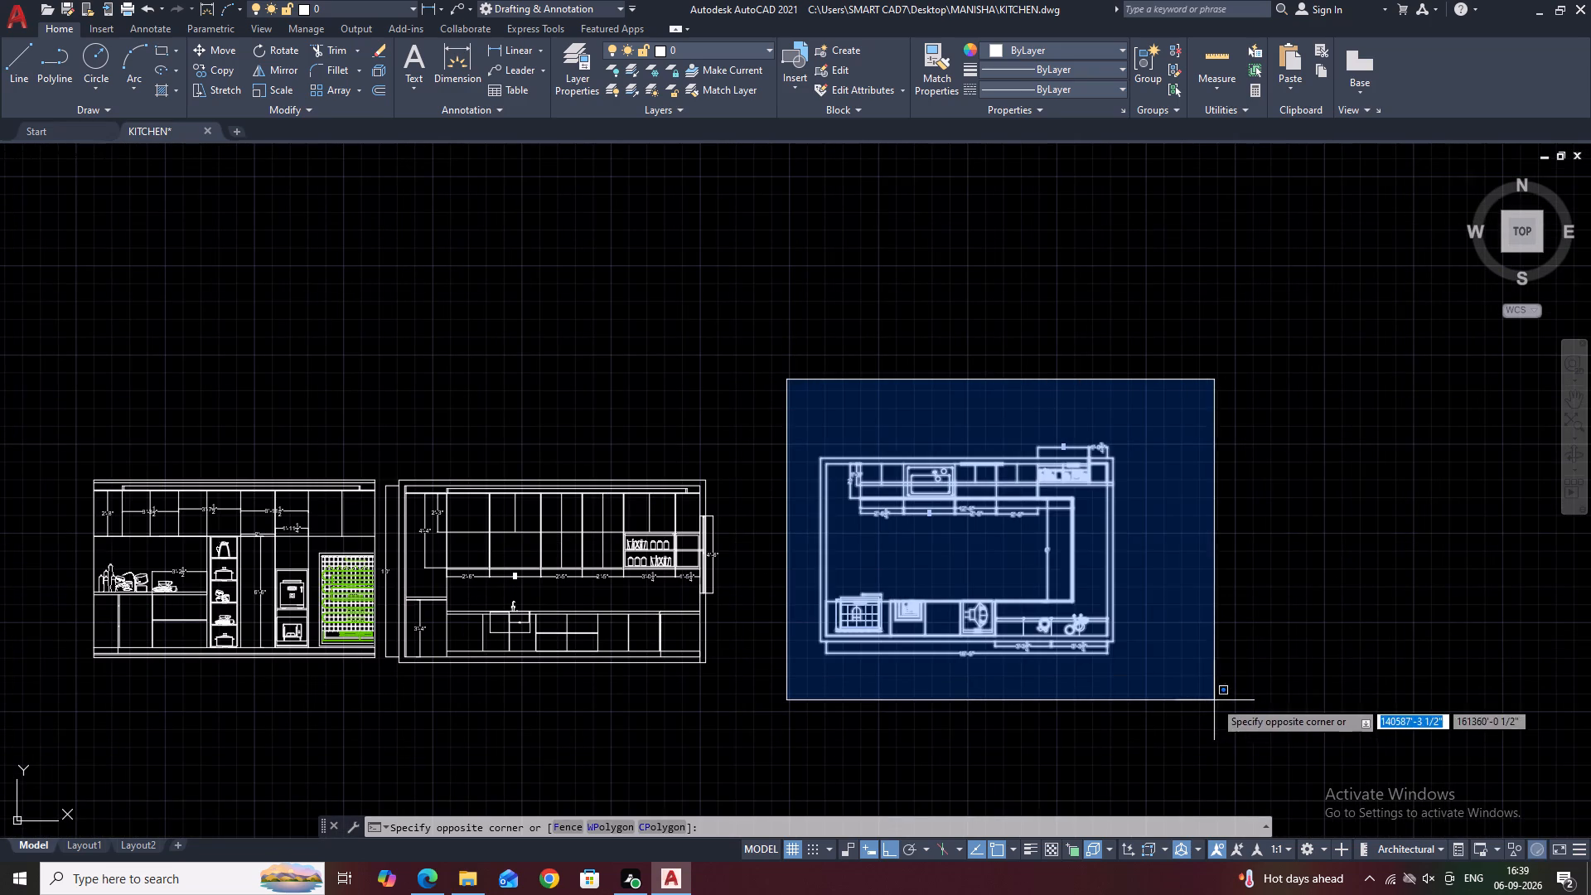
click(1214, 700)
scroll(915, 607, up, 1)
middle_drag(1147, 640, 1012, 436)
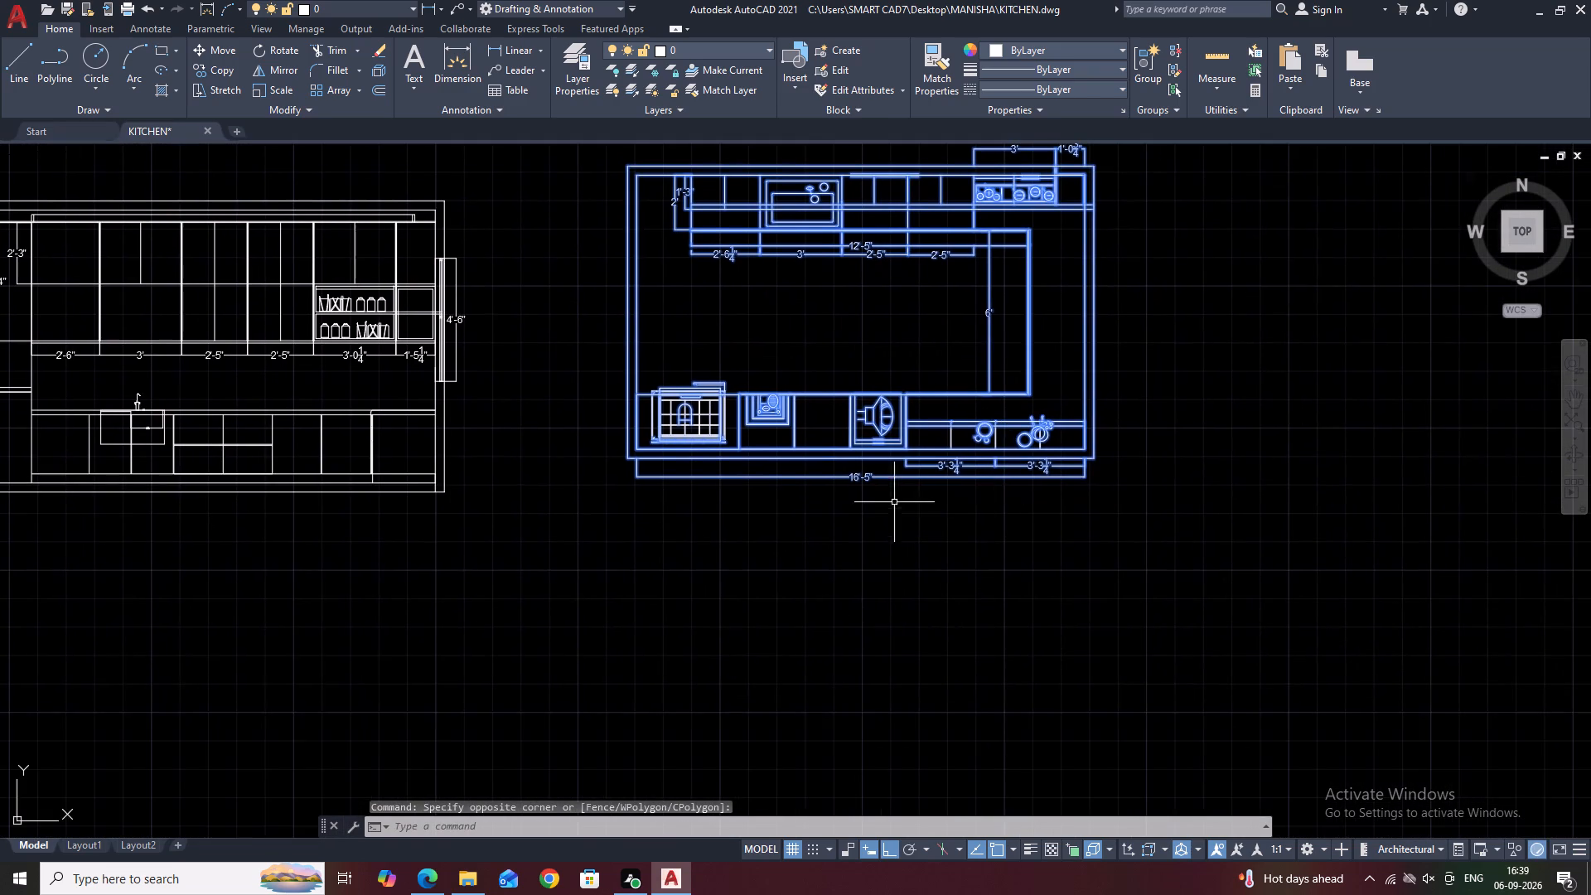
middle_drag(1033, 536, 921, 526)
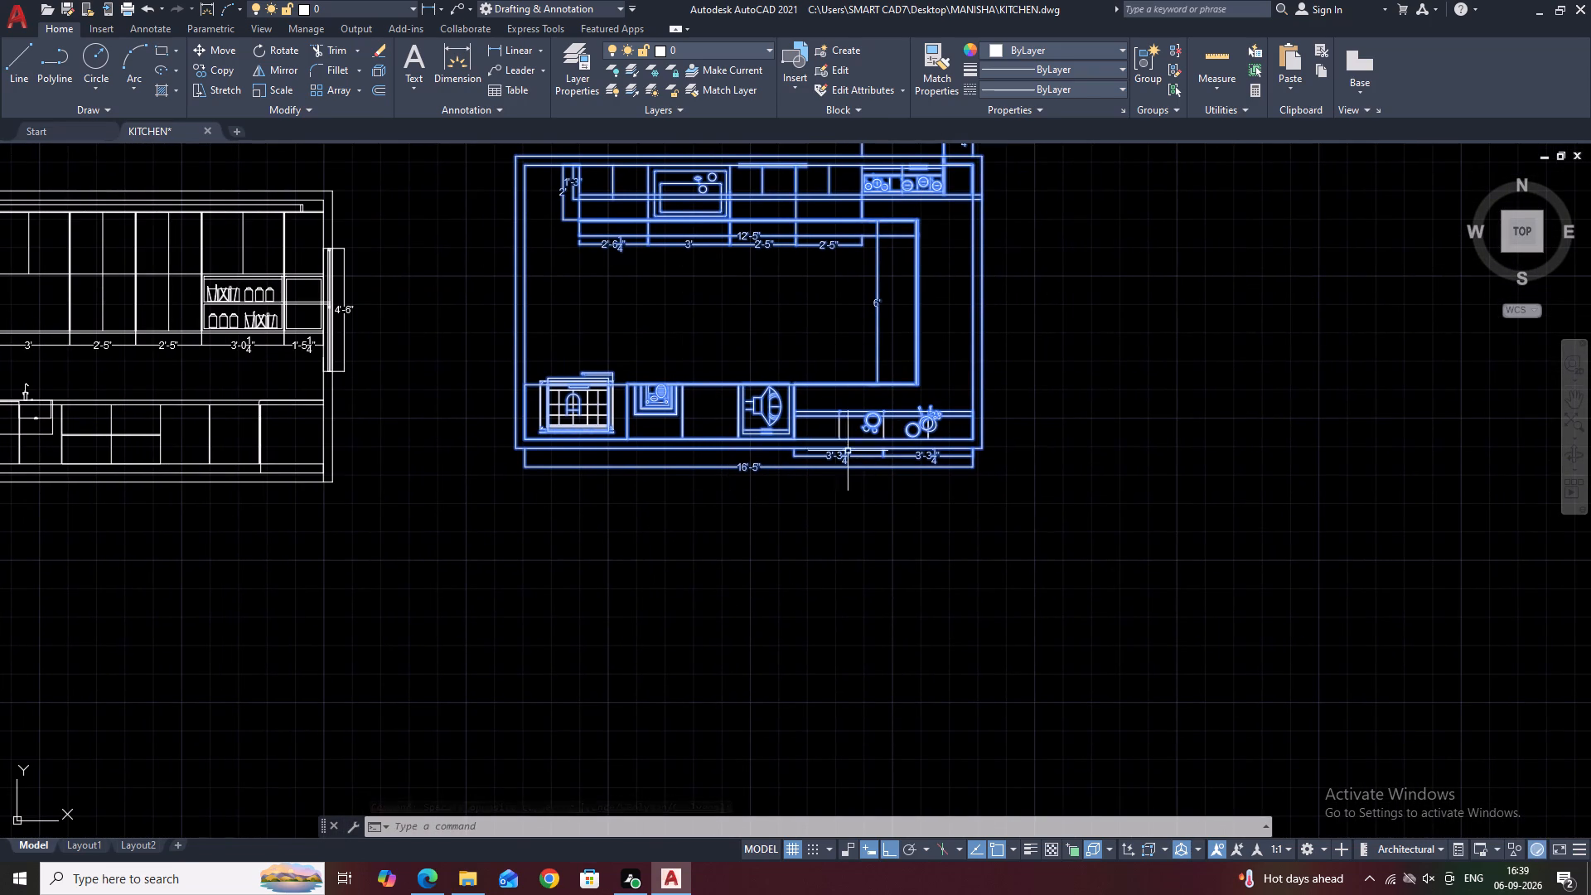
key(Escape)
Dimension the plan's lower counter front edge from the inner wall line to the side counter's front edge, placing it just above the counter.
middle_drag(635, 443, 931, 494)
key(d)
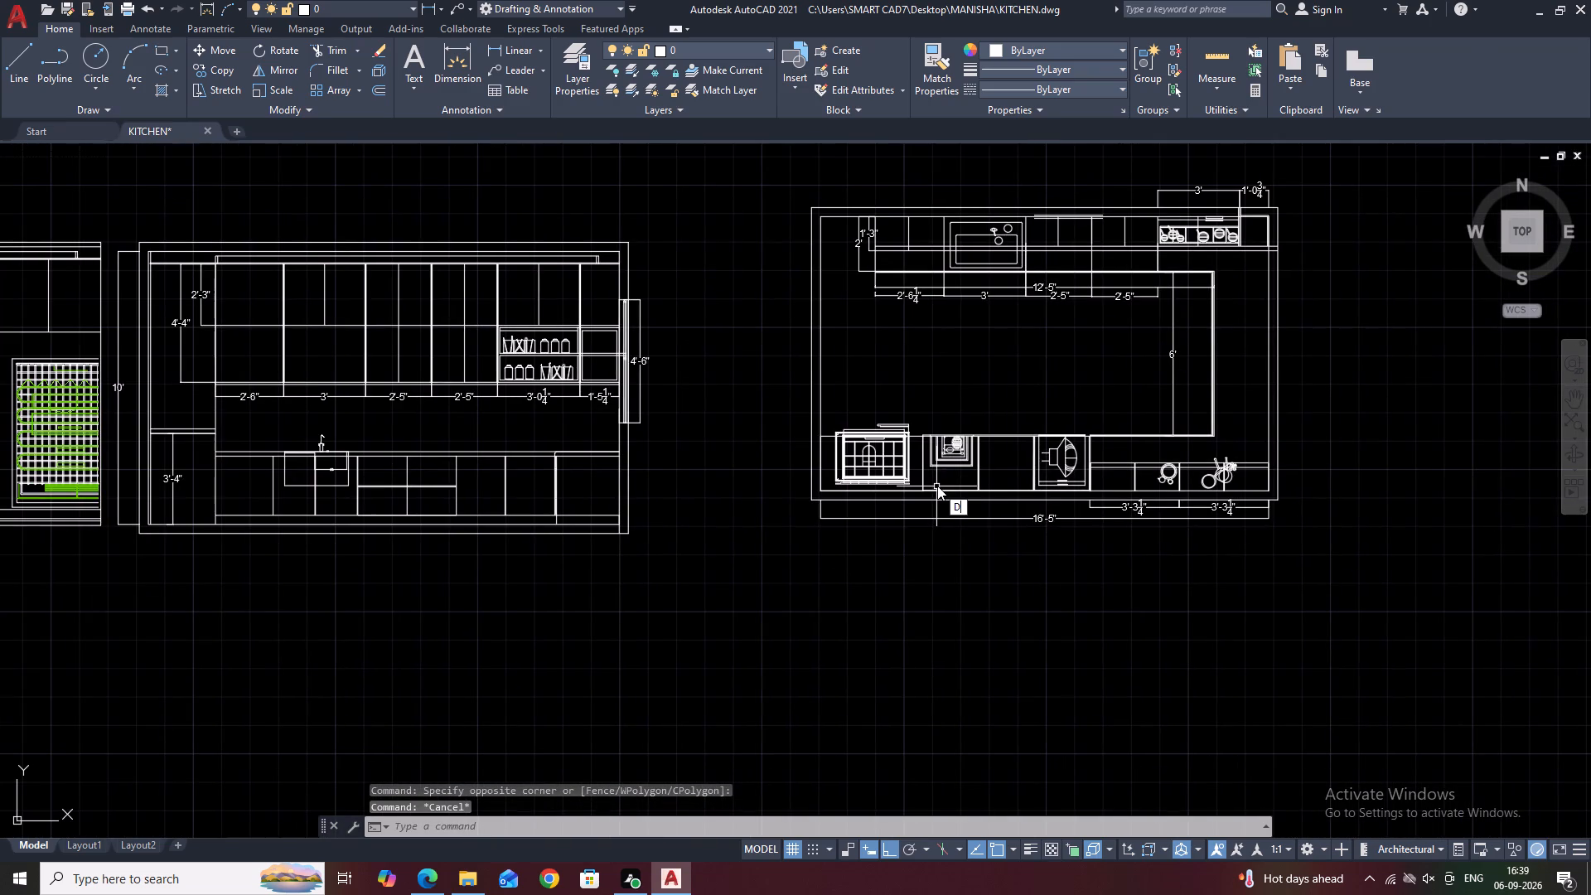
key(l)
key(i)
key(space)
scroll(900, 442, up, 2)
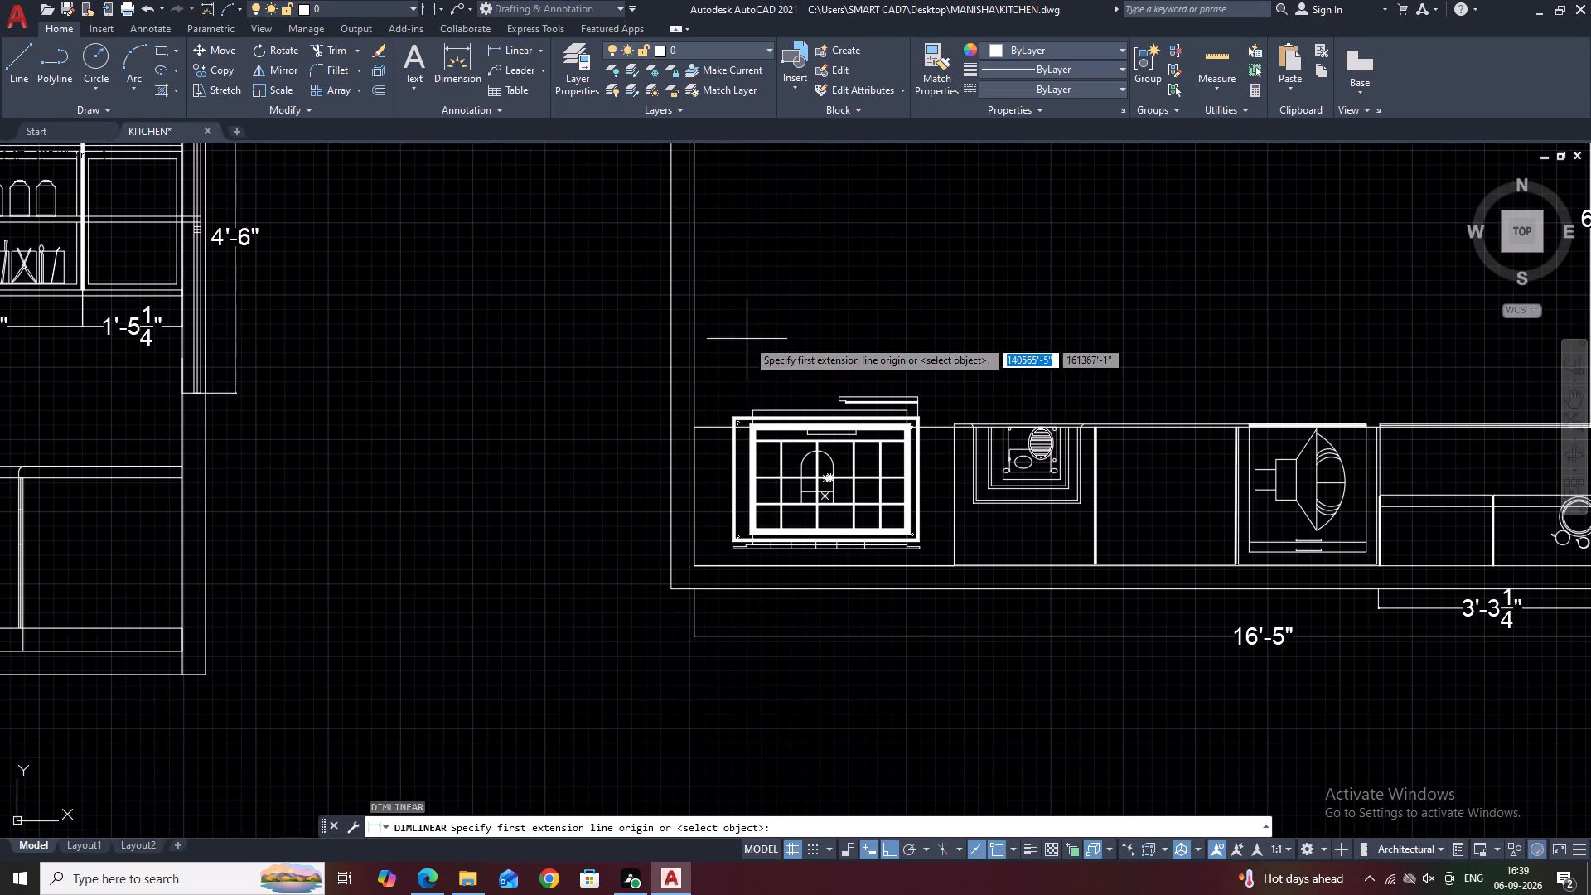
middle_drag(757, 368, 750, 393)
scroll(692, 472, up, 2)
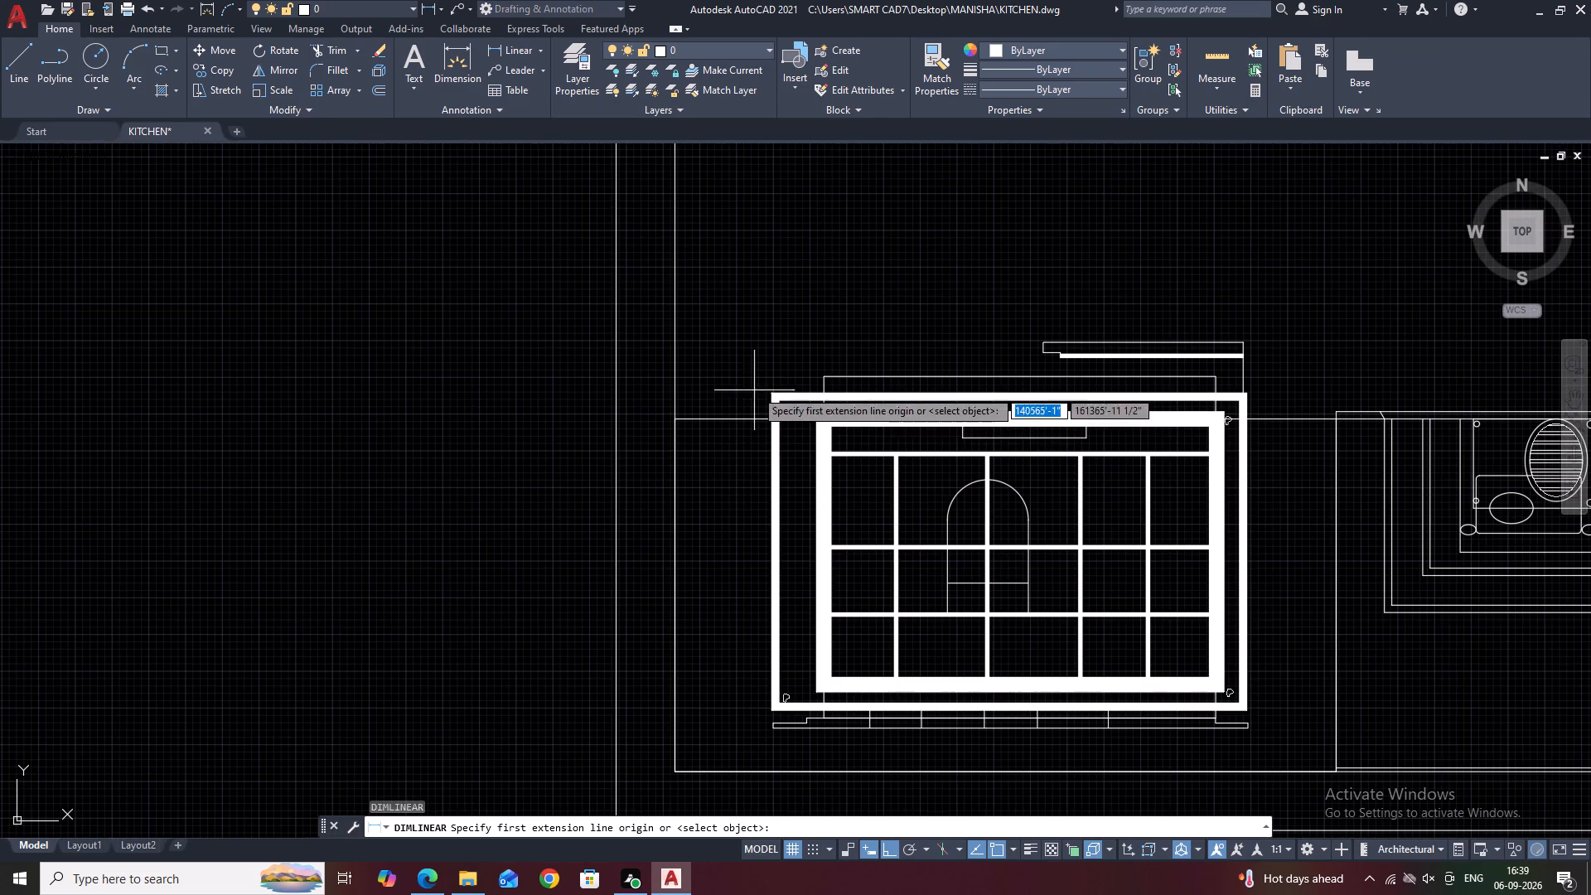
click(675, 349)
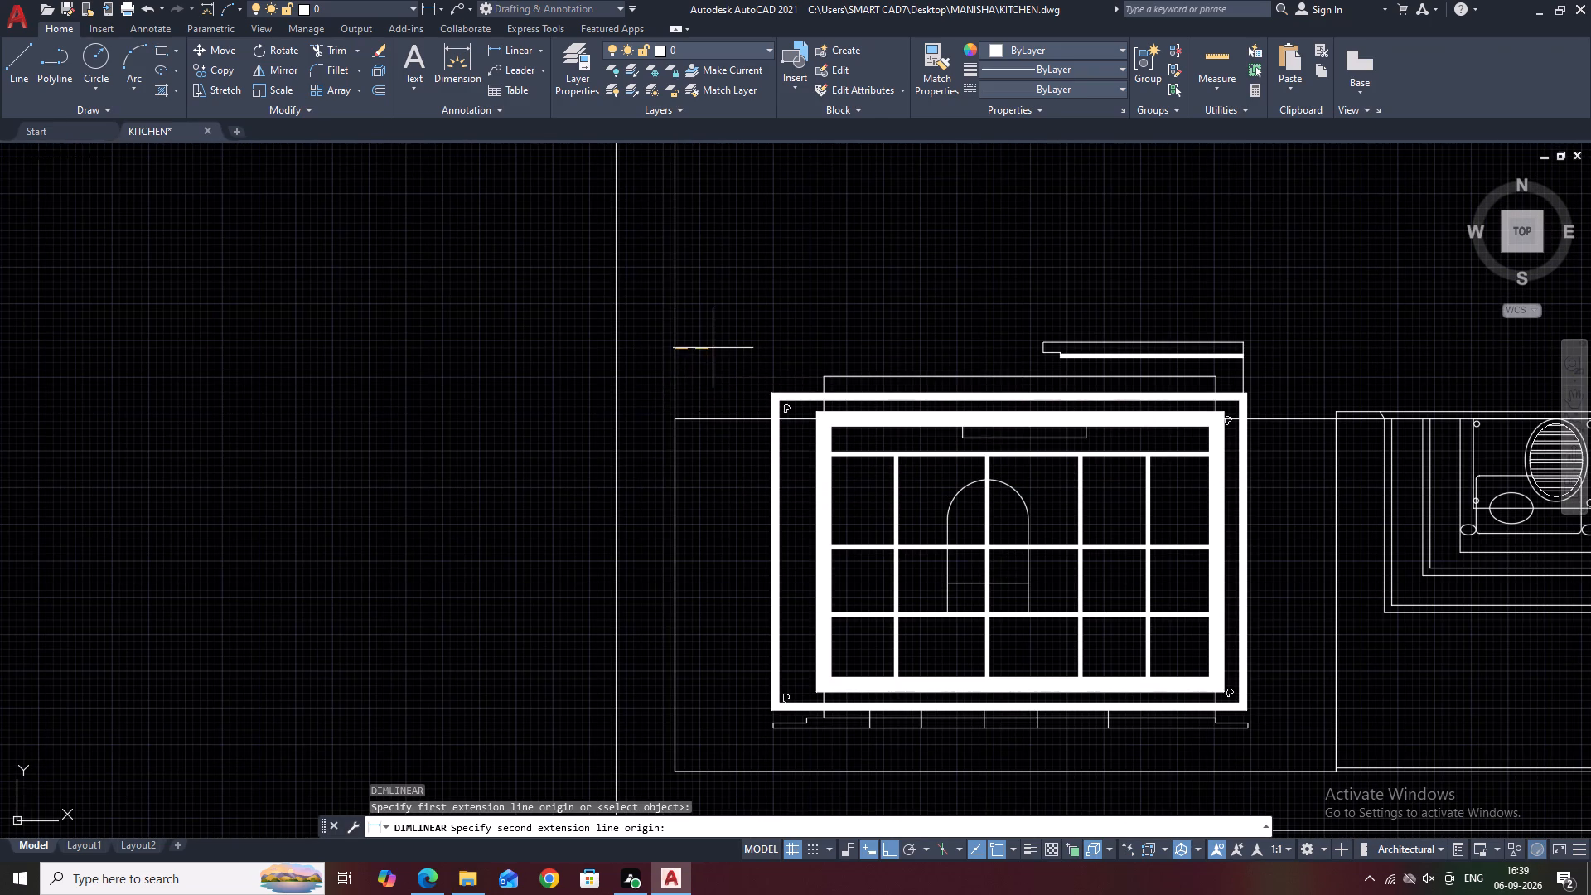
scroll(955, 355, down, 3)
middle_drag(1134, 335, 749, 415)
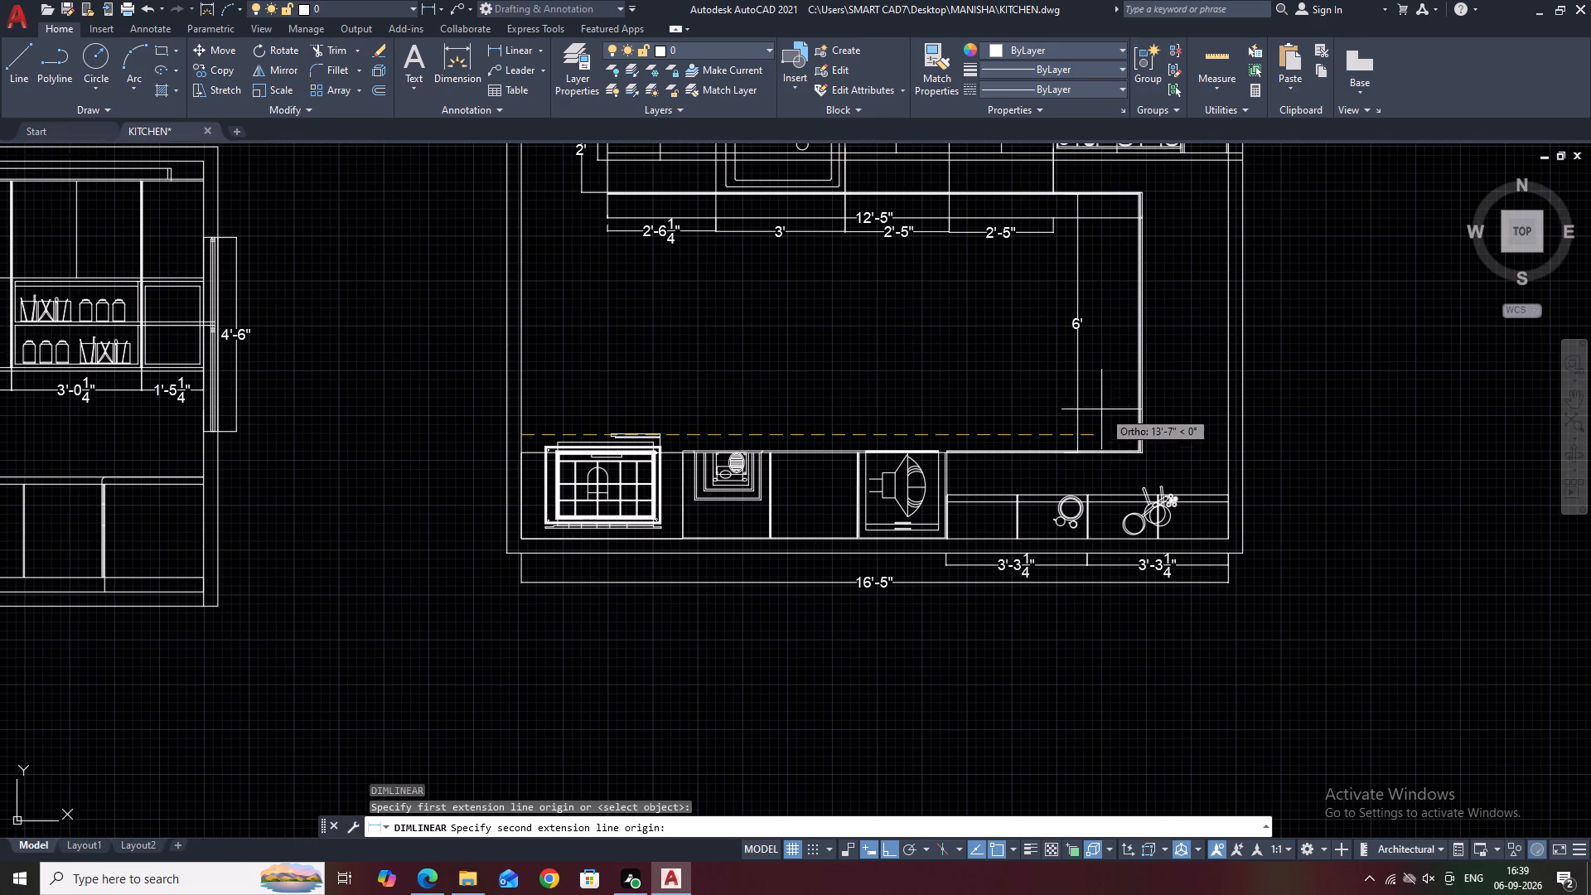
click(1136, 433)
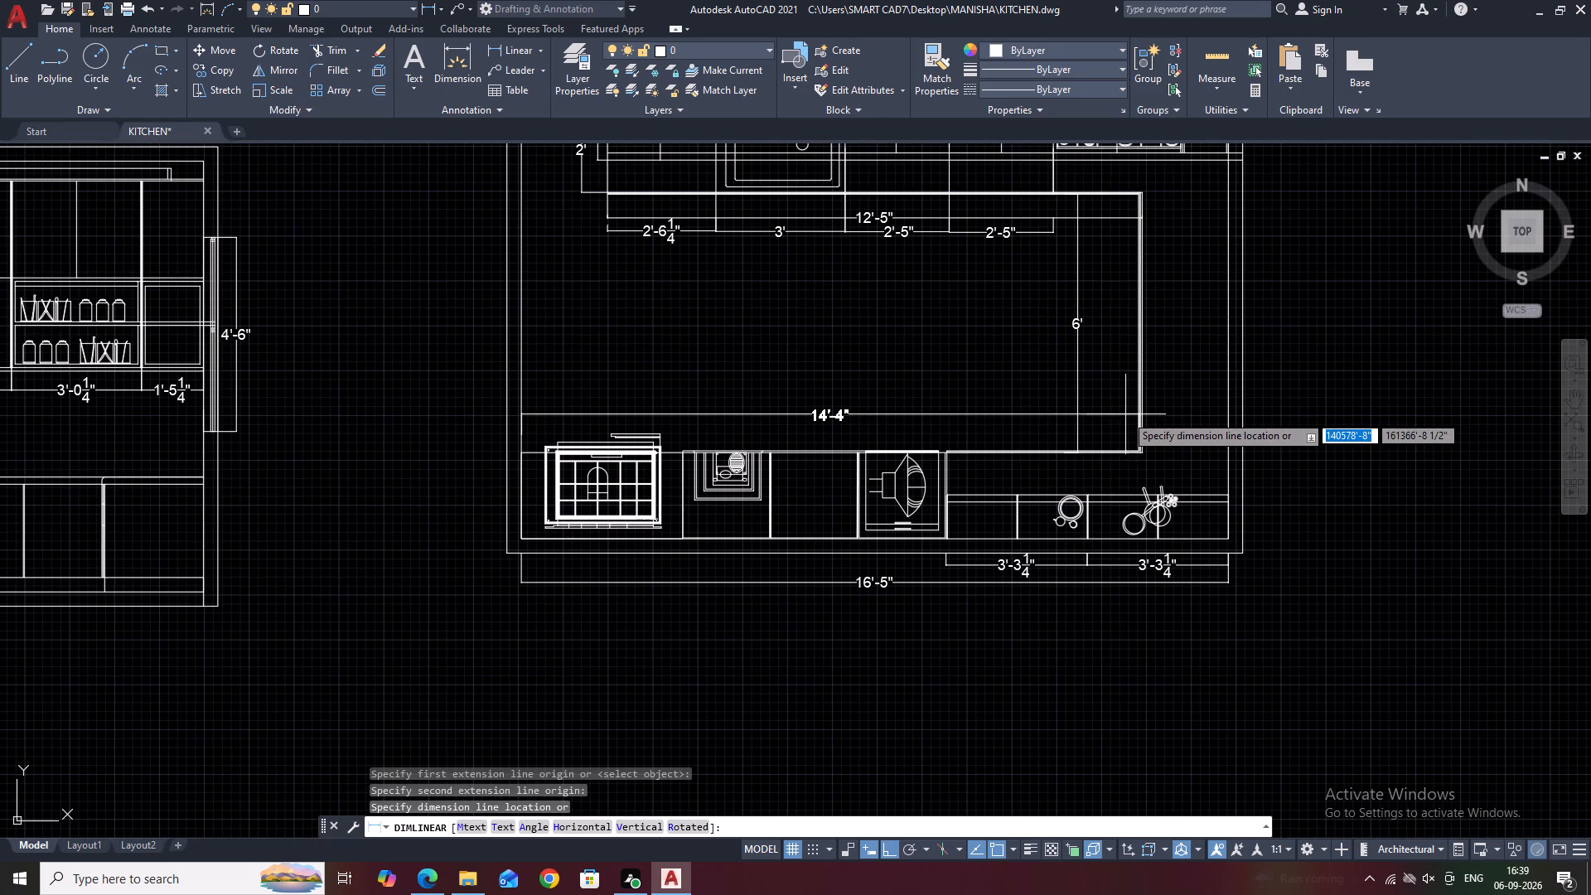
click(1125, 414)
Move the whole kitchen plan horizontally closer to the neighbouring elevation, keeping Ortho on.
middle_drag(1014, 430, 1046, 444)
scroll(971, 435, down, 1)
middle_drag(1128, 439, 997, 400)
scroll(974, 428, down, 2)
scroll(530, 451, up, 1)
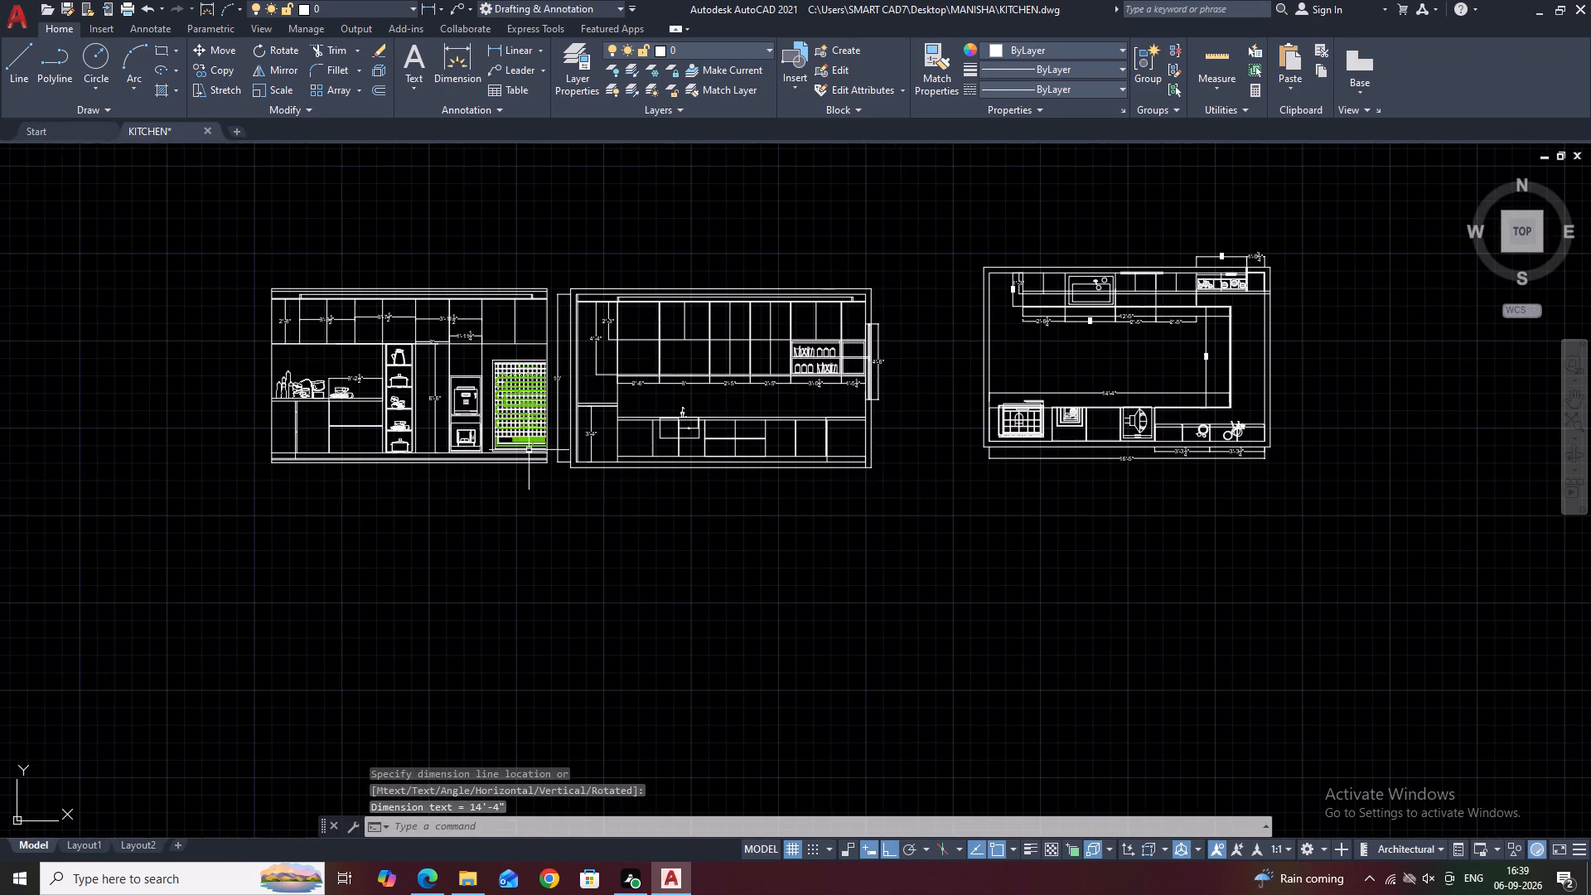
scroll(757, 364, up, 1)
scroll(882, 351, up, 1)
scroll(887, 350, down, 3)
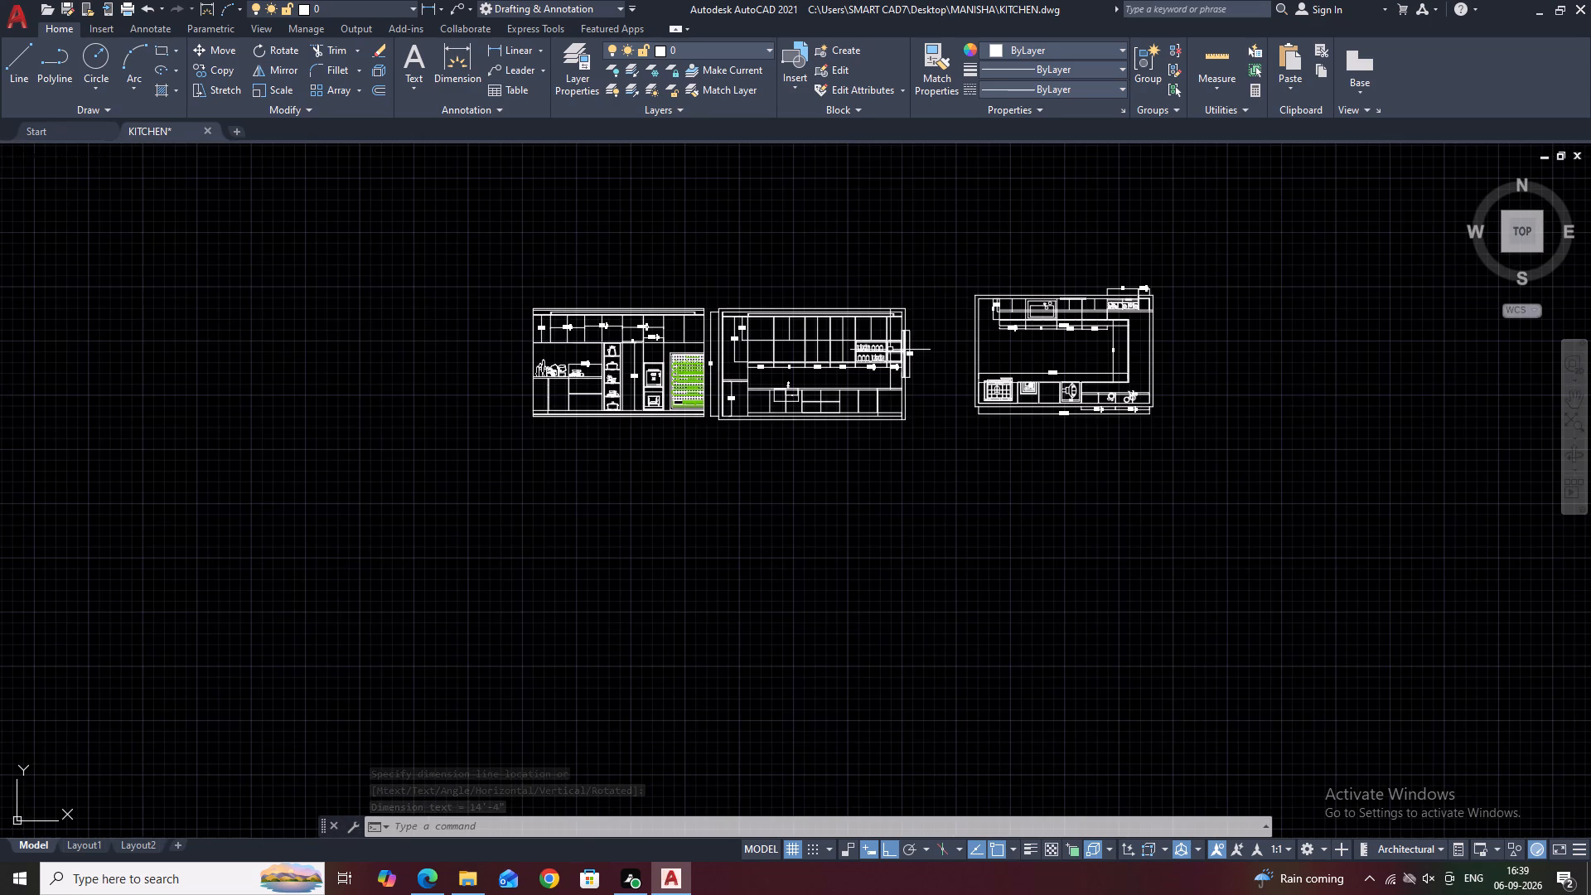
click(973, 238)
click(1199, 423)
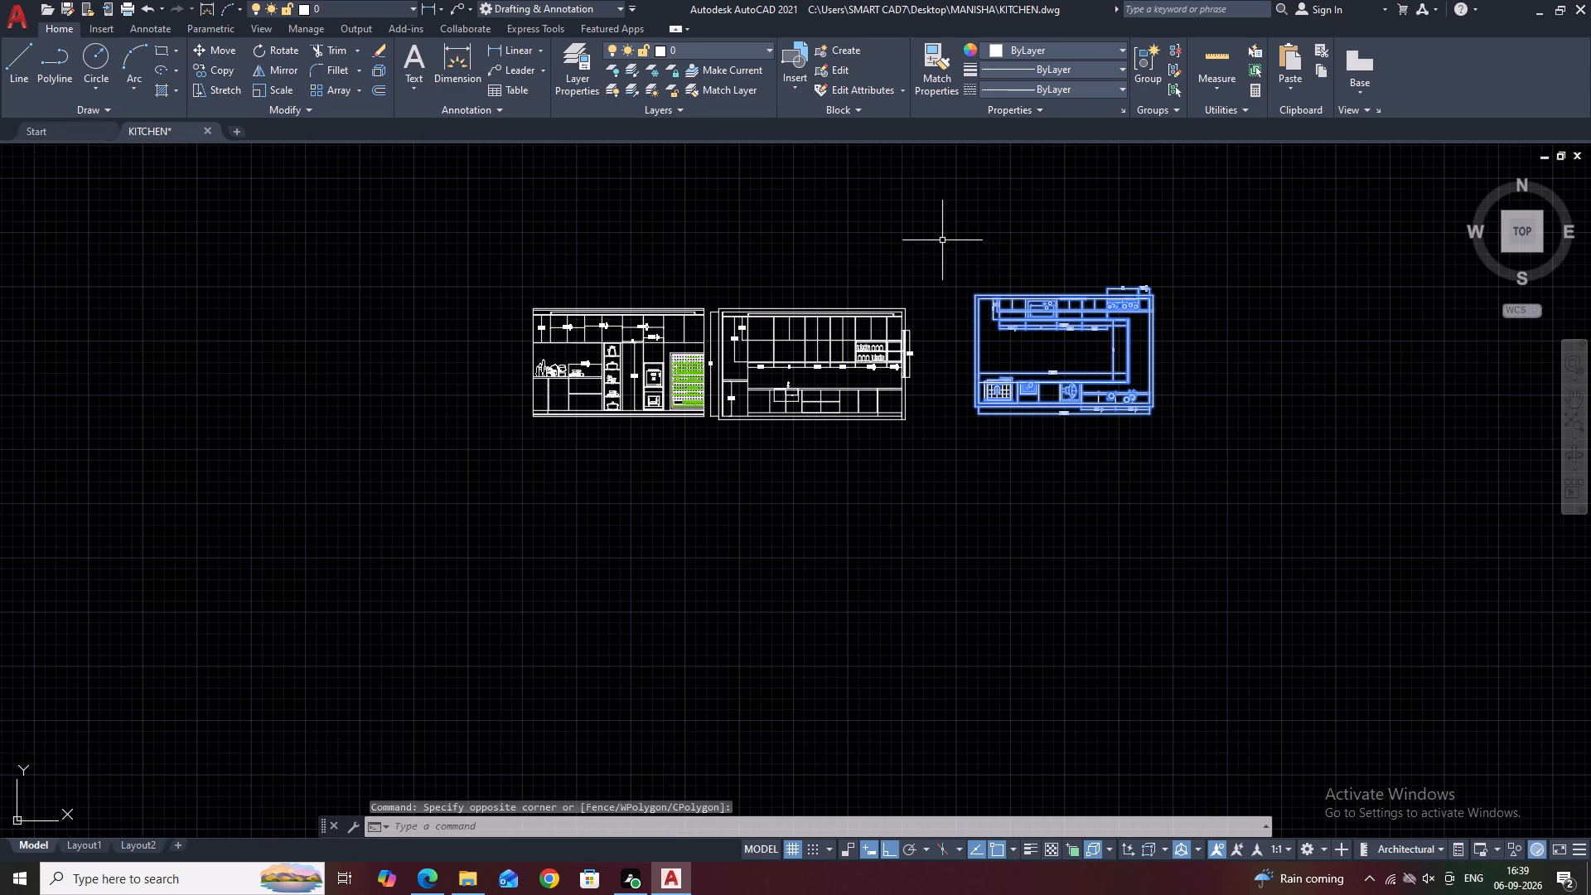
drag(941, 237, 948, 250)
click(1210, 457)
text(M)
key(space)
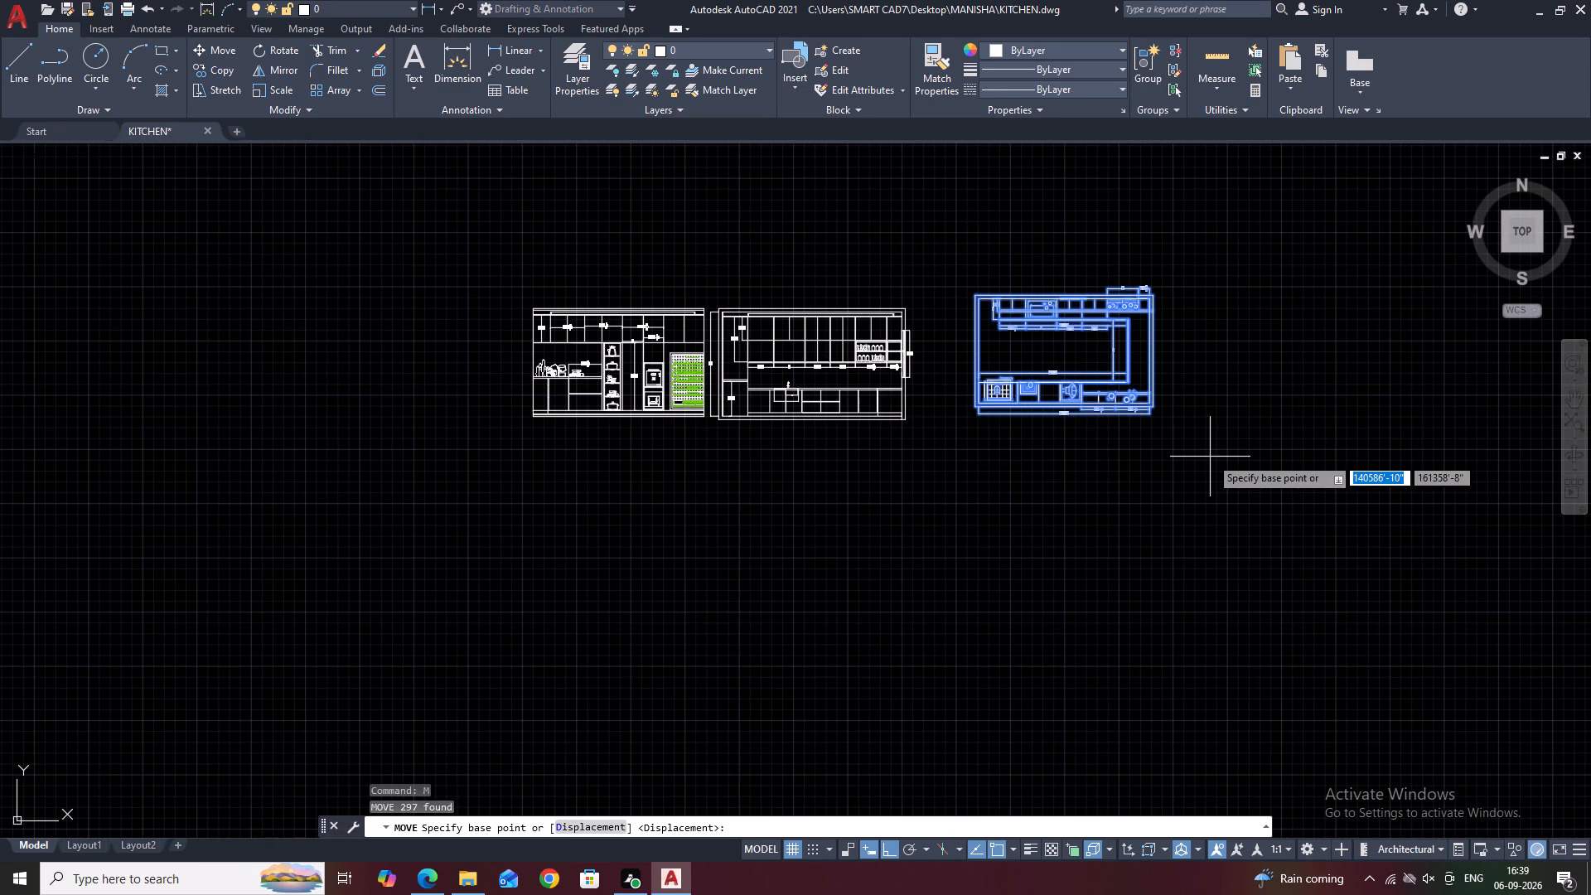
scroll(970, 409, up, 5)
click(988, 390)
scroll(950, 429, down, 1)
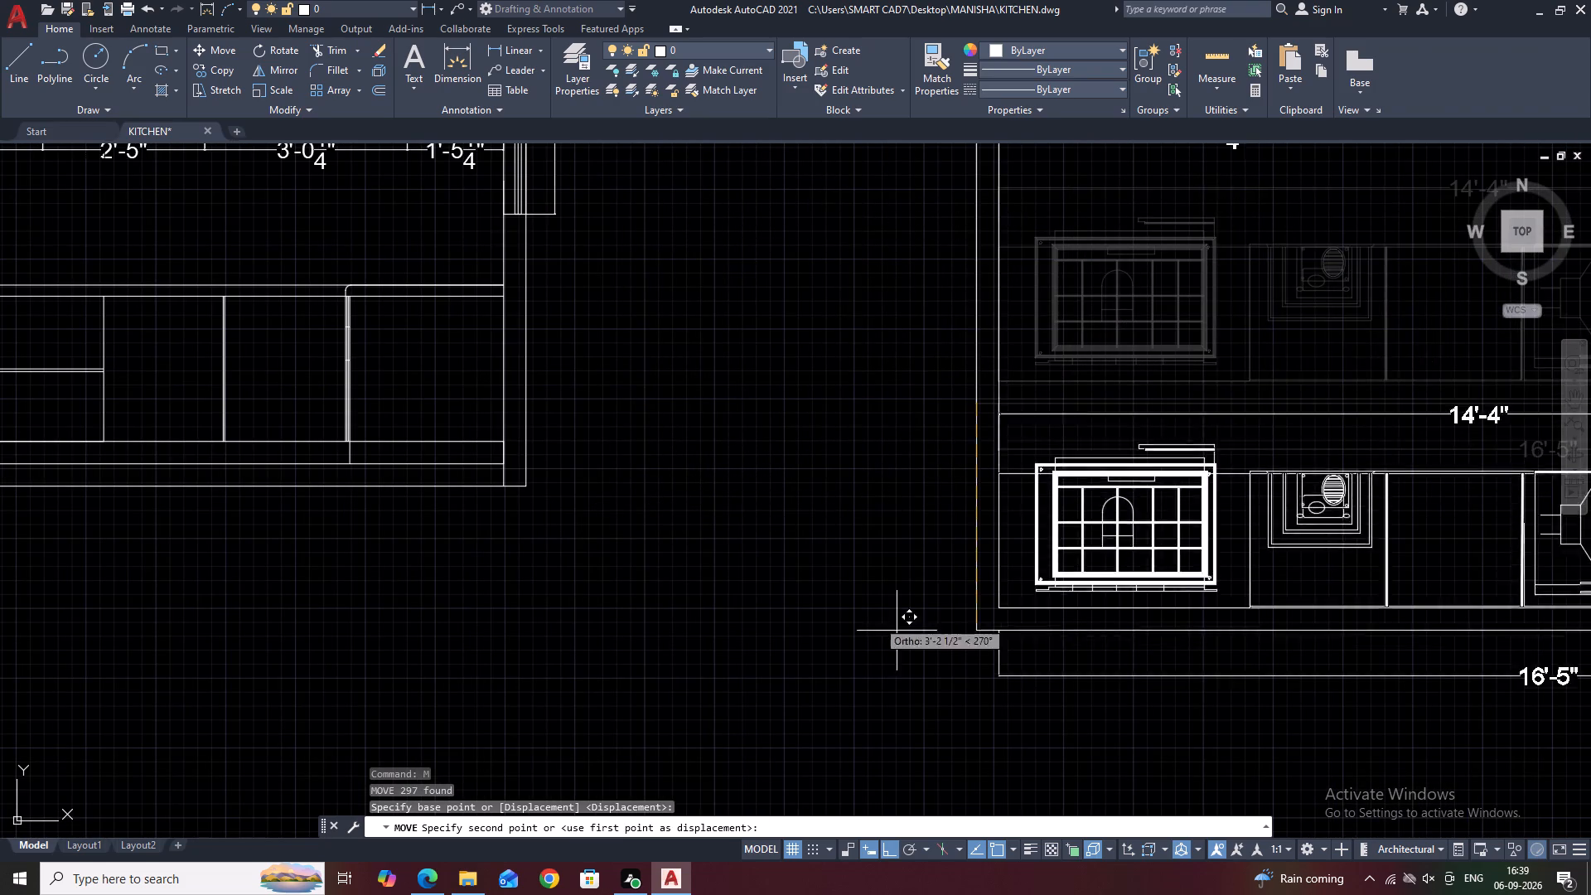
click(593, 482)
Move the whole kitchen plan straight down so its outer wall base sits roughly level with the elevation's base.
scroll(797, 452, down, 1)
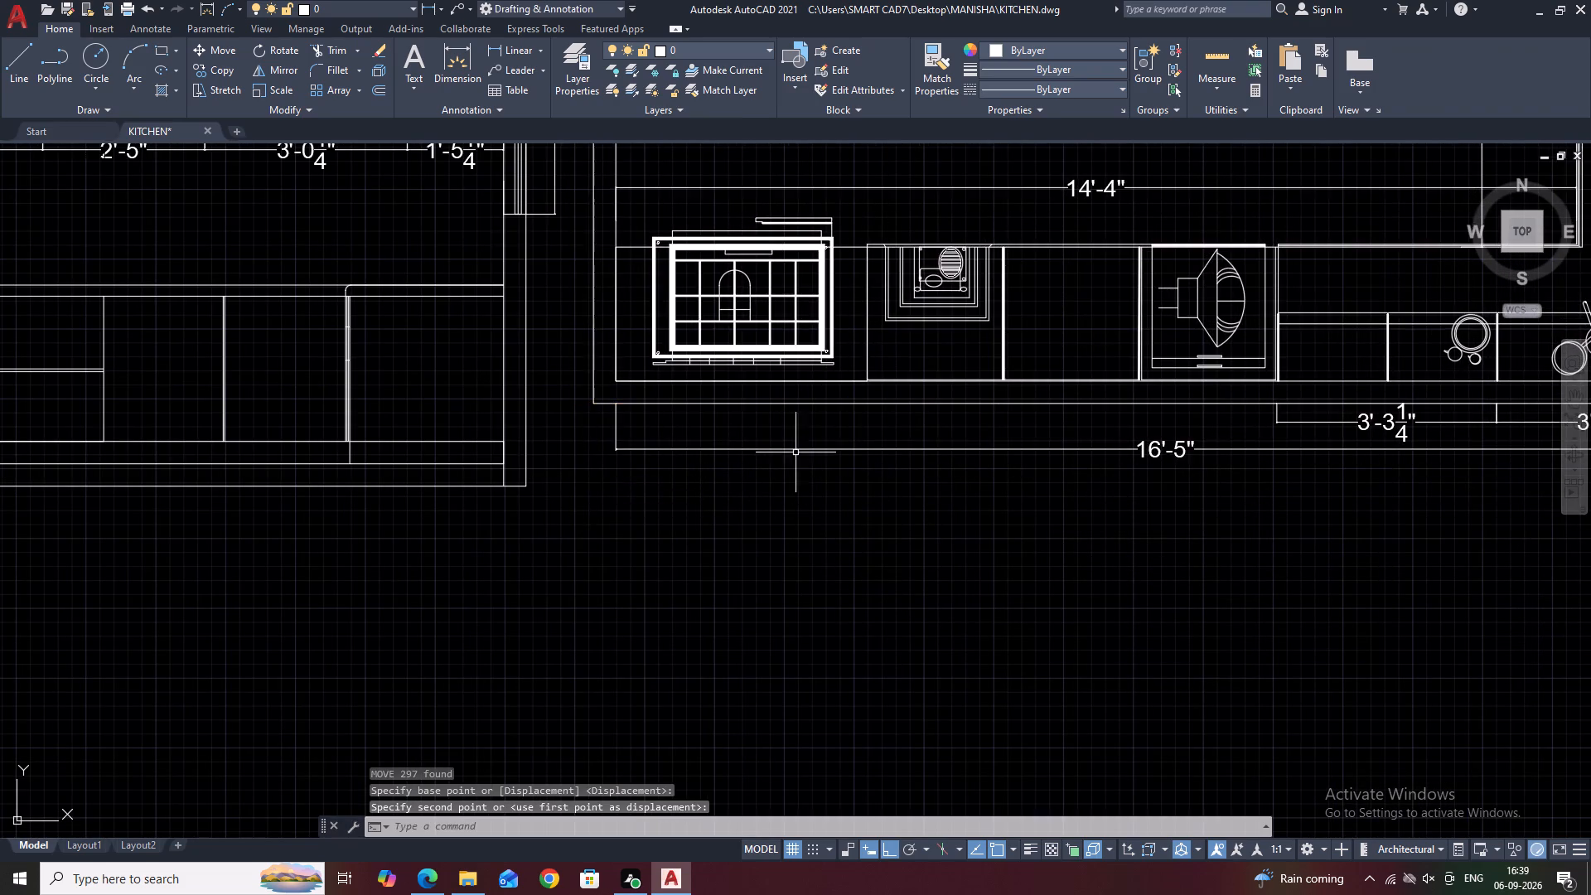
scroll(798, 452, down, 3)
scroll(772, 358, up, 3)
click(794, 225)
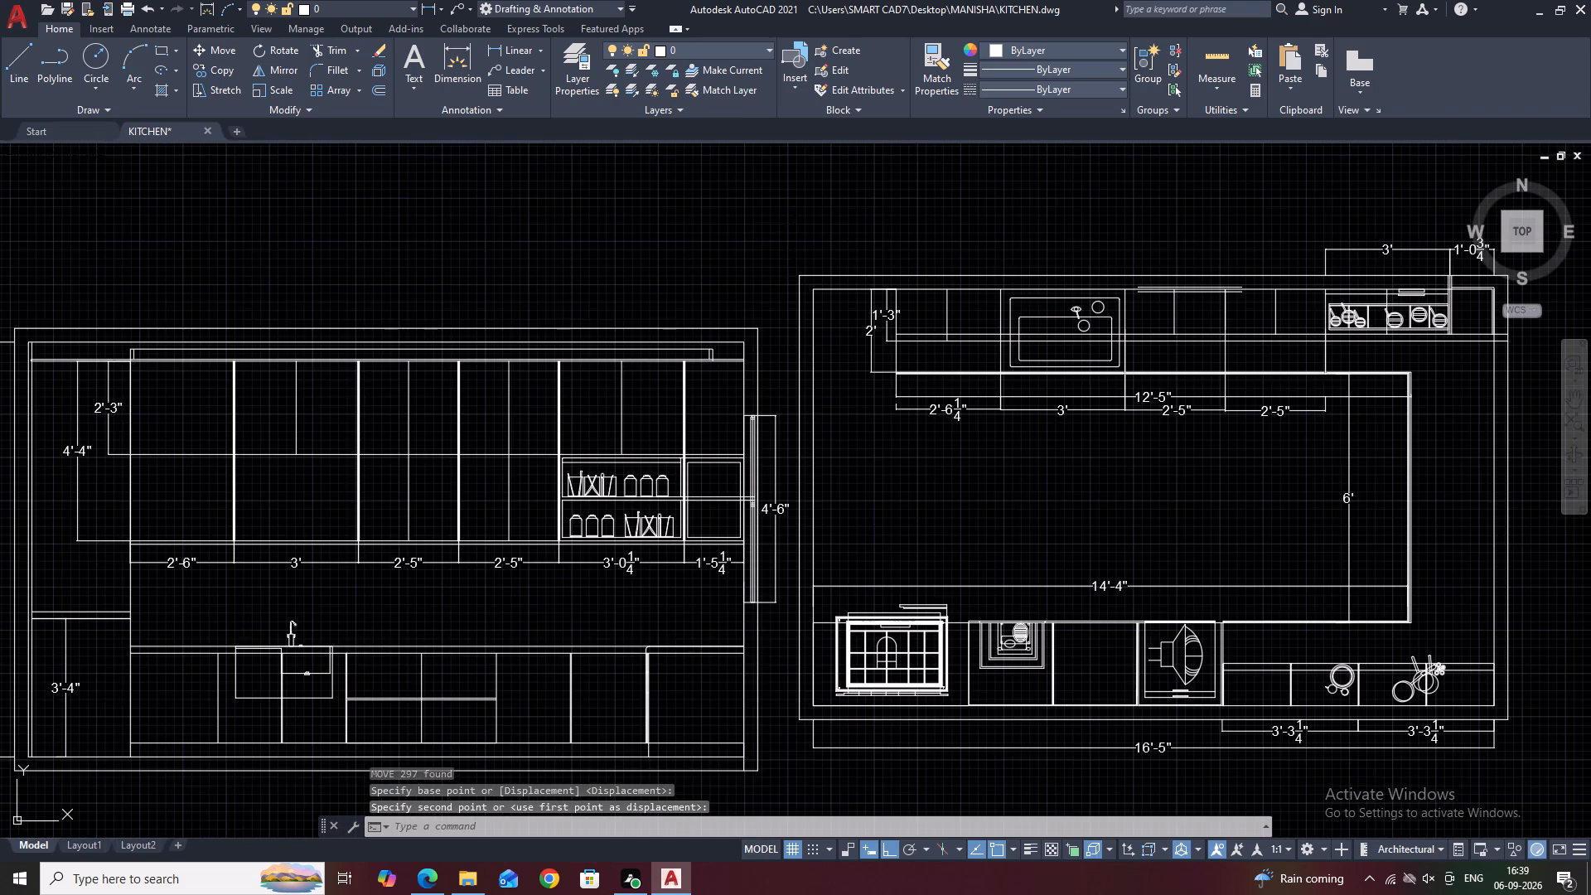
scroll(833, 313, down, 3)
click(1070, 520)
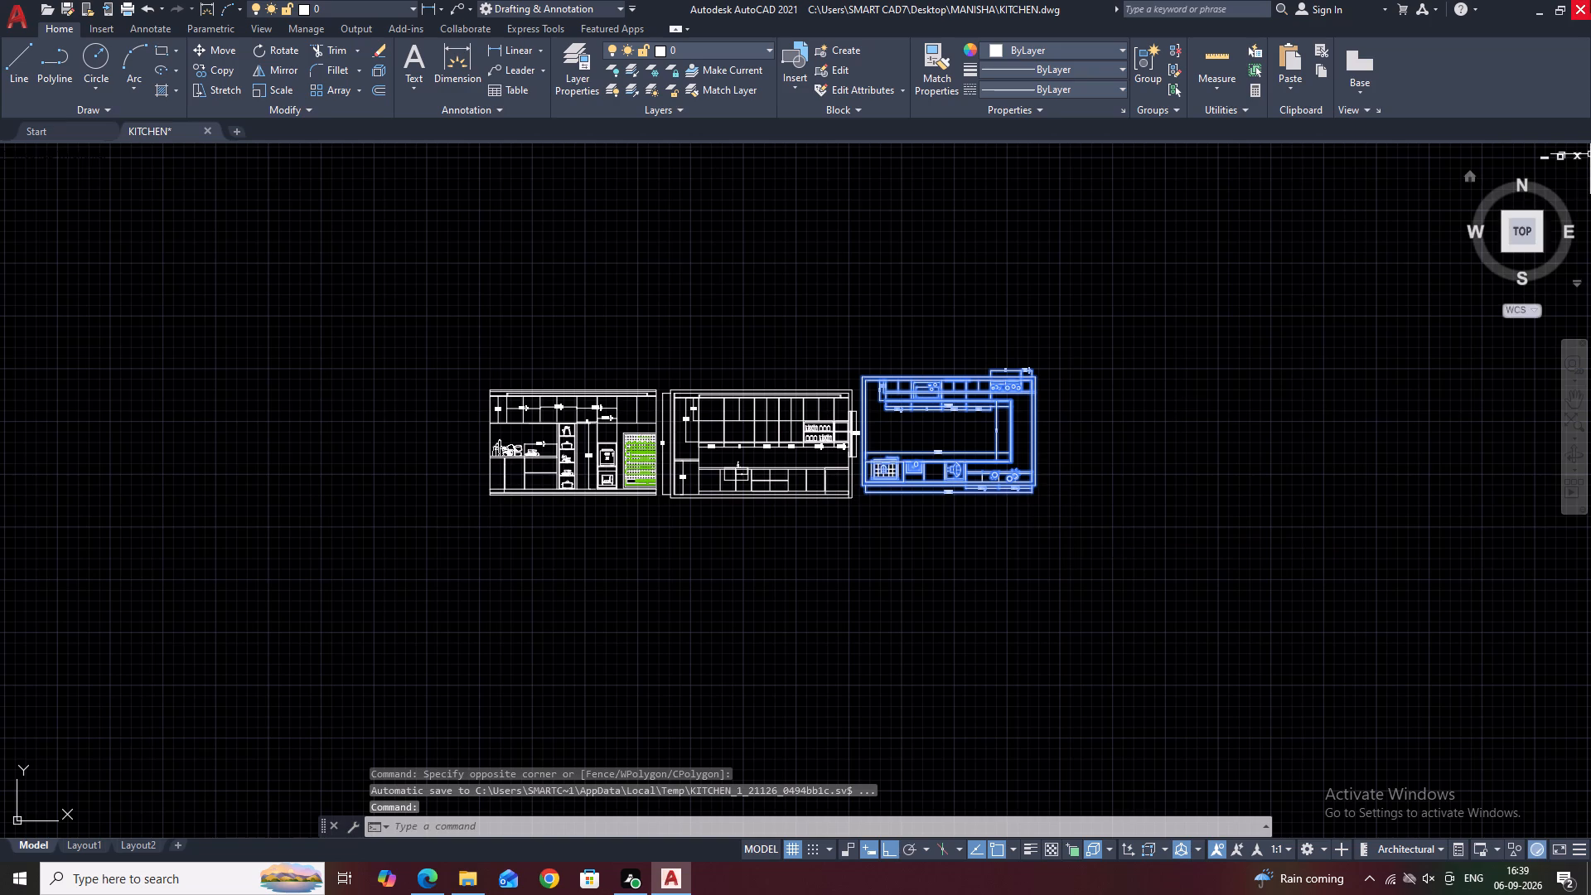
scroll(876, 515, up, 3)
scroll(897, 332, up, 3)
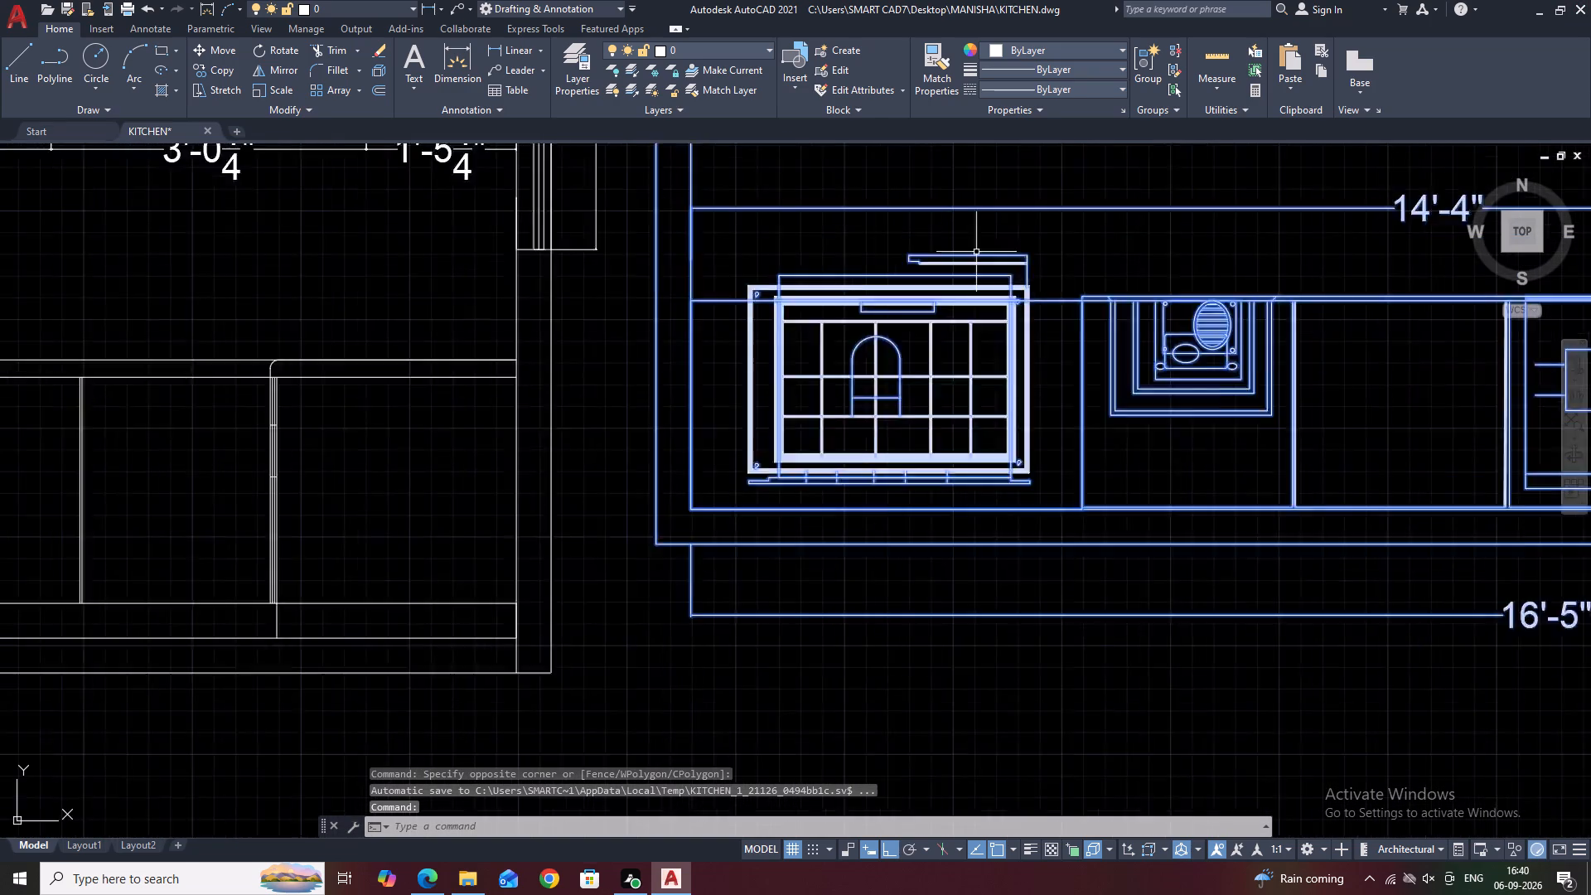
scroll(965, 338, down, 5)
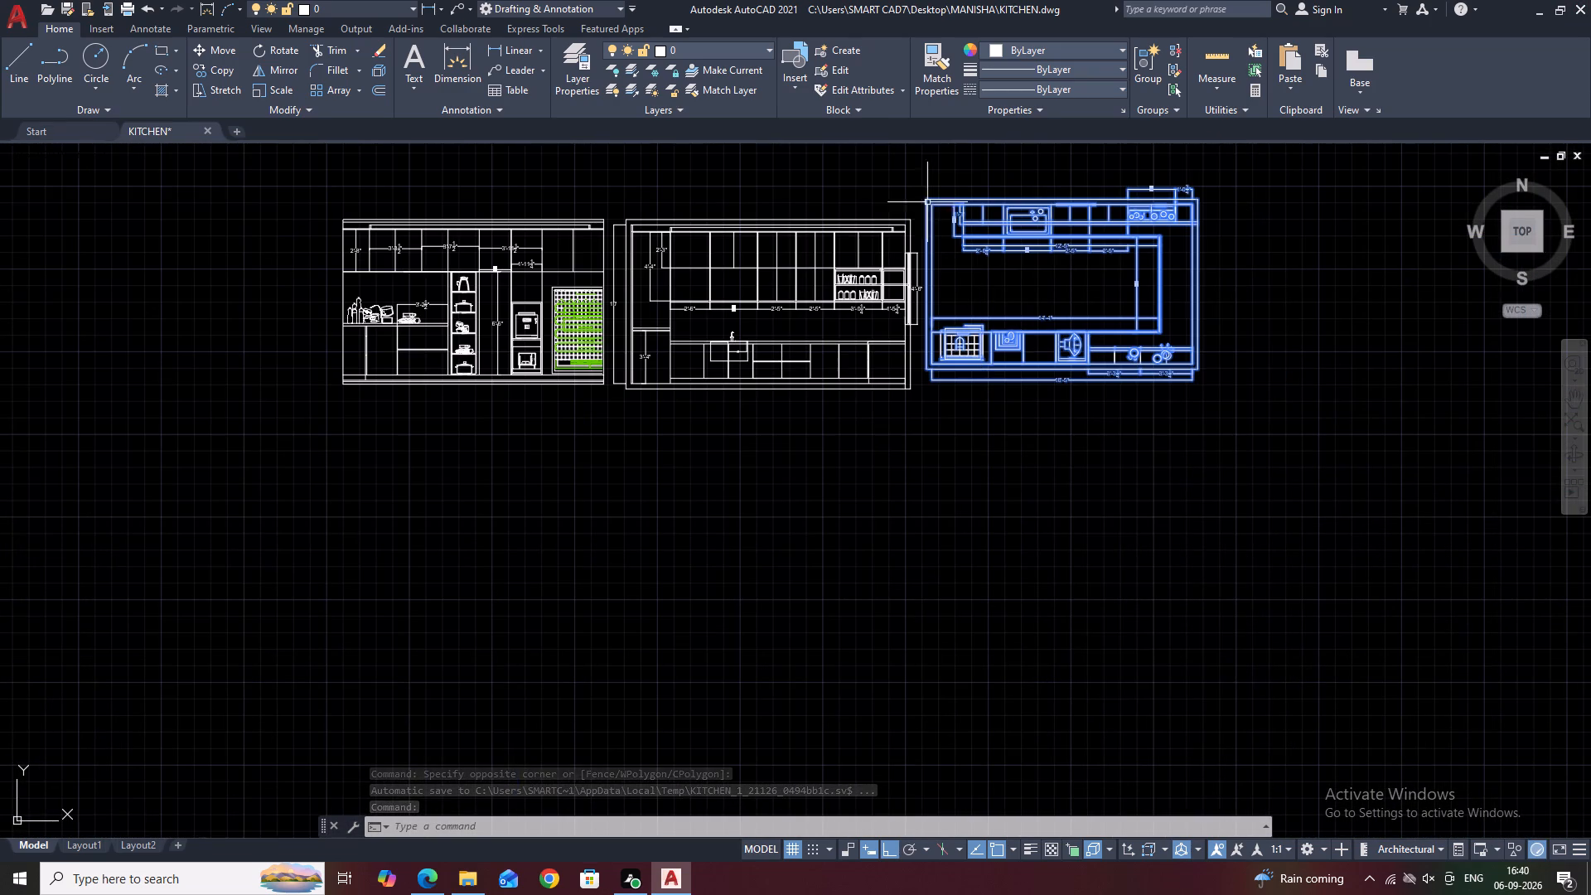
click(926, 172)
click(1239, 410)
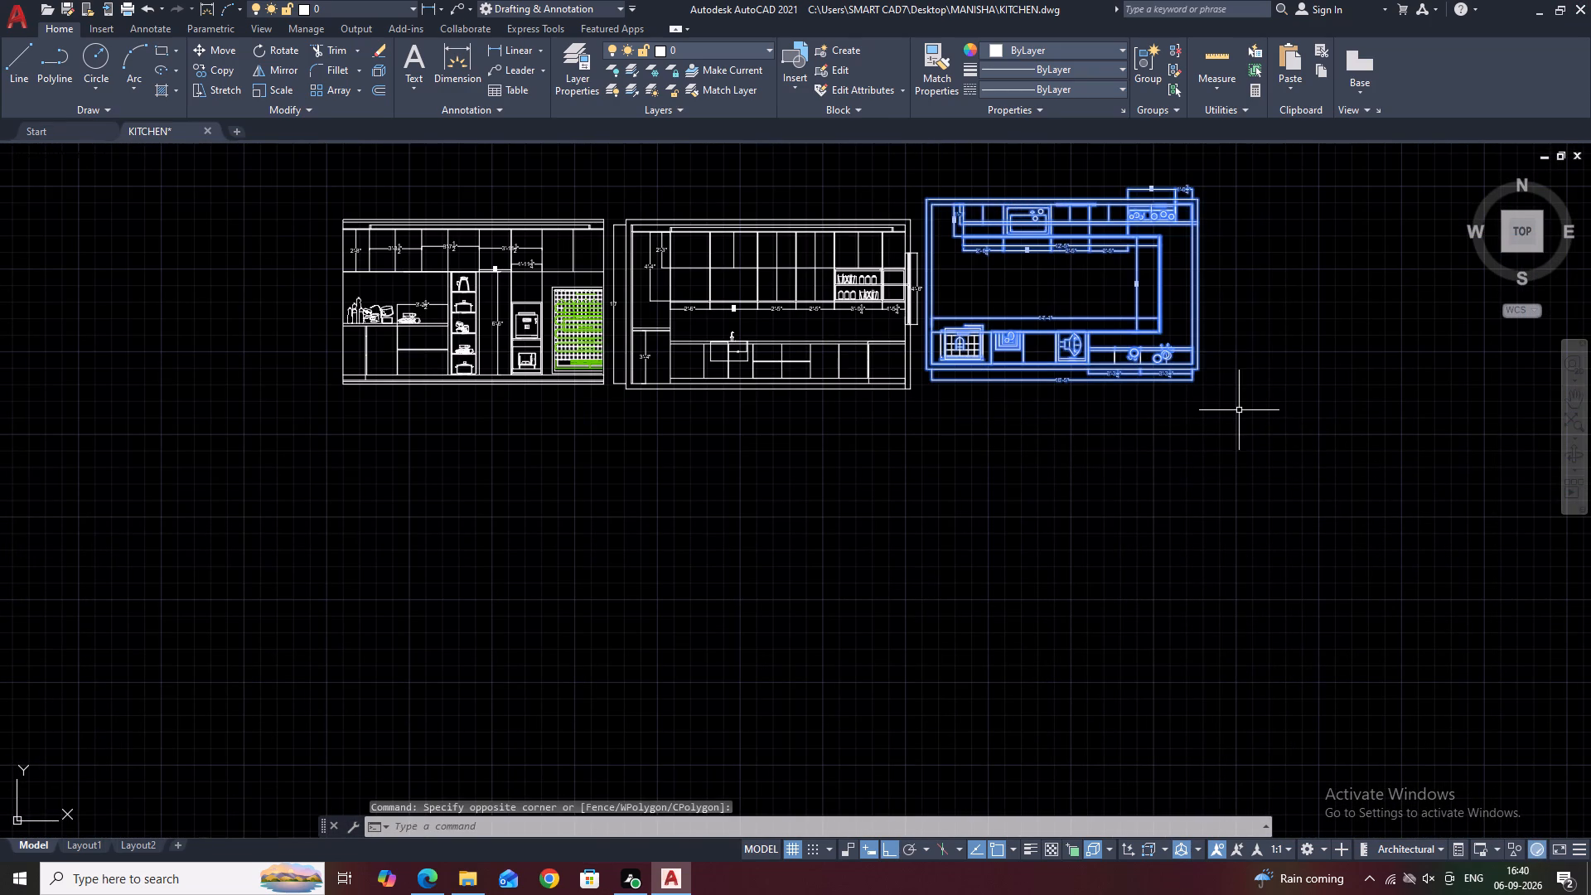
key(m)
key(space)
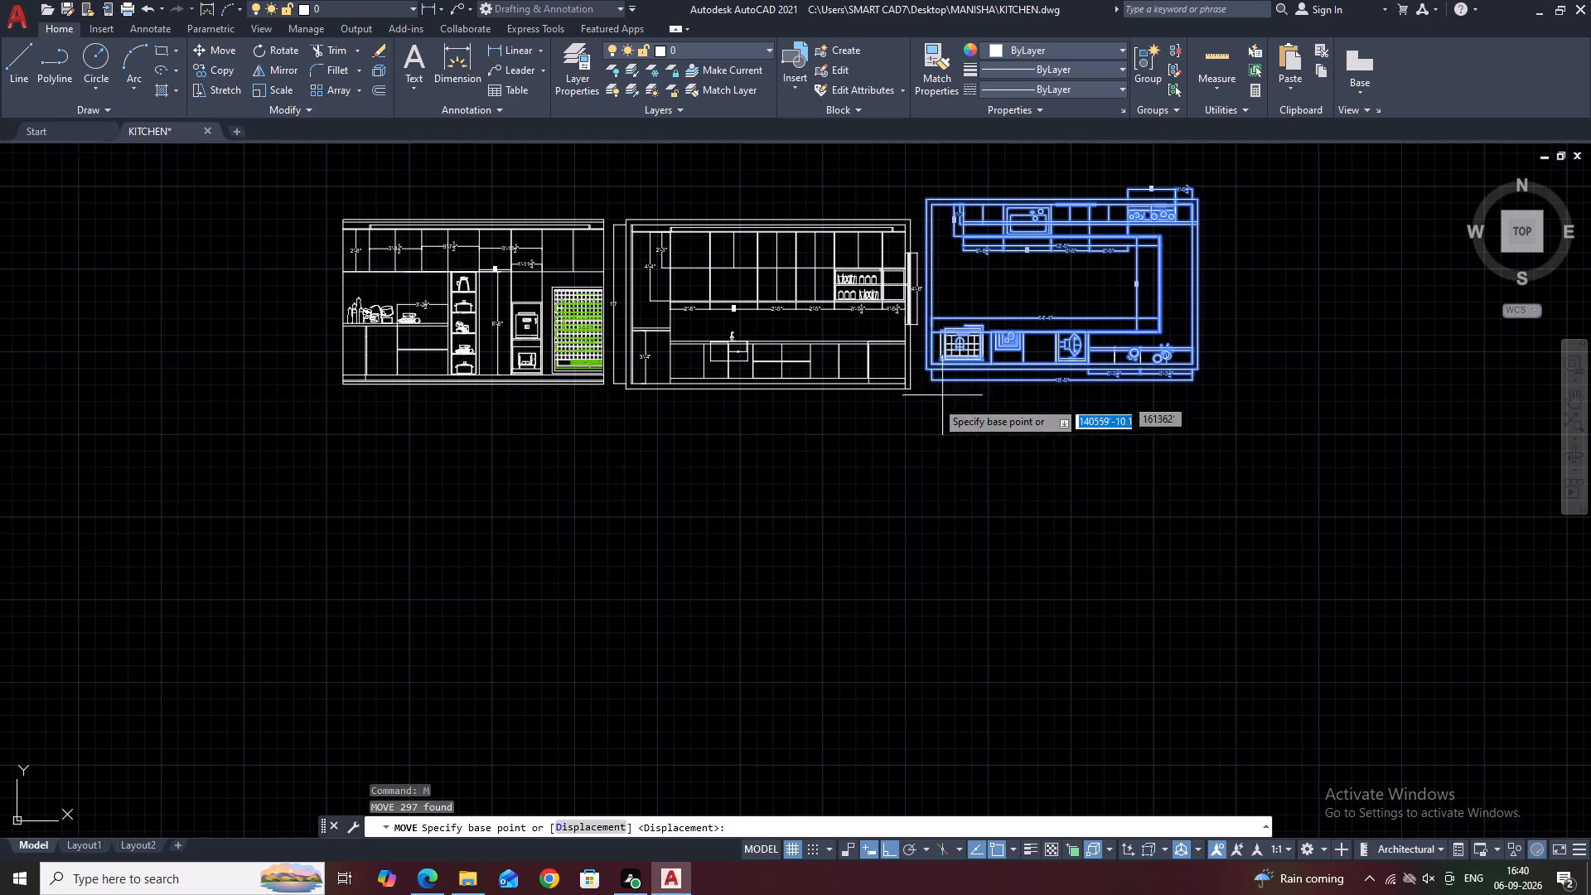
scroll(926, 379, up, 2)
click(922, 359)
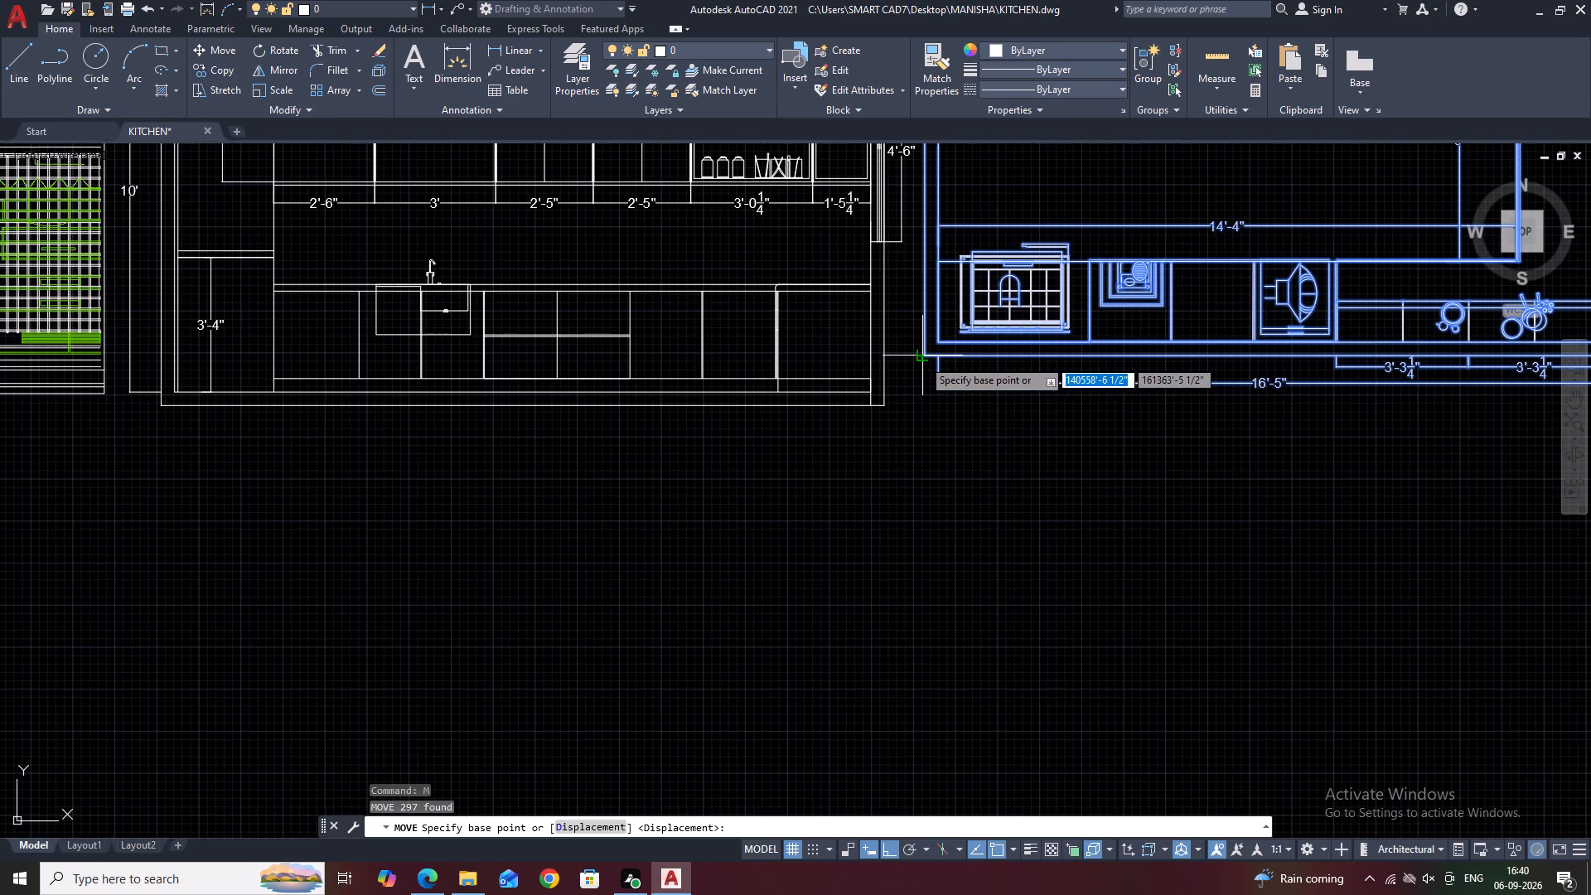
click(912, 412)
Nudge the elevation's 4'-6" dimension line slightly closer to its outer wall.
scroll(910, 384, down, 1)
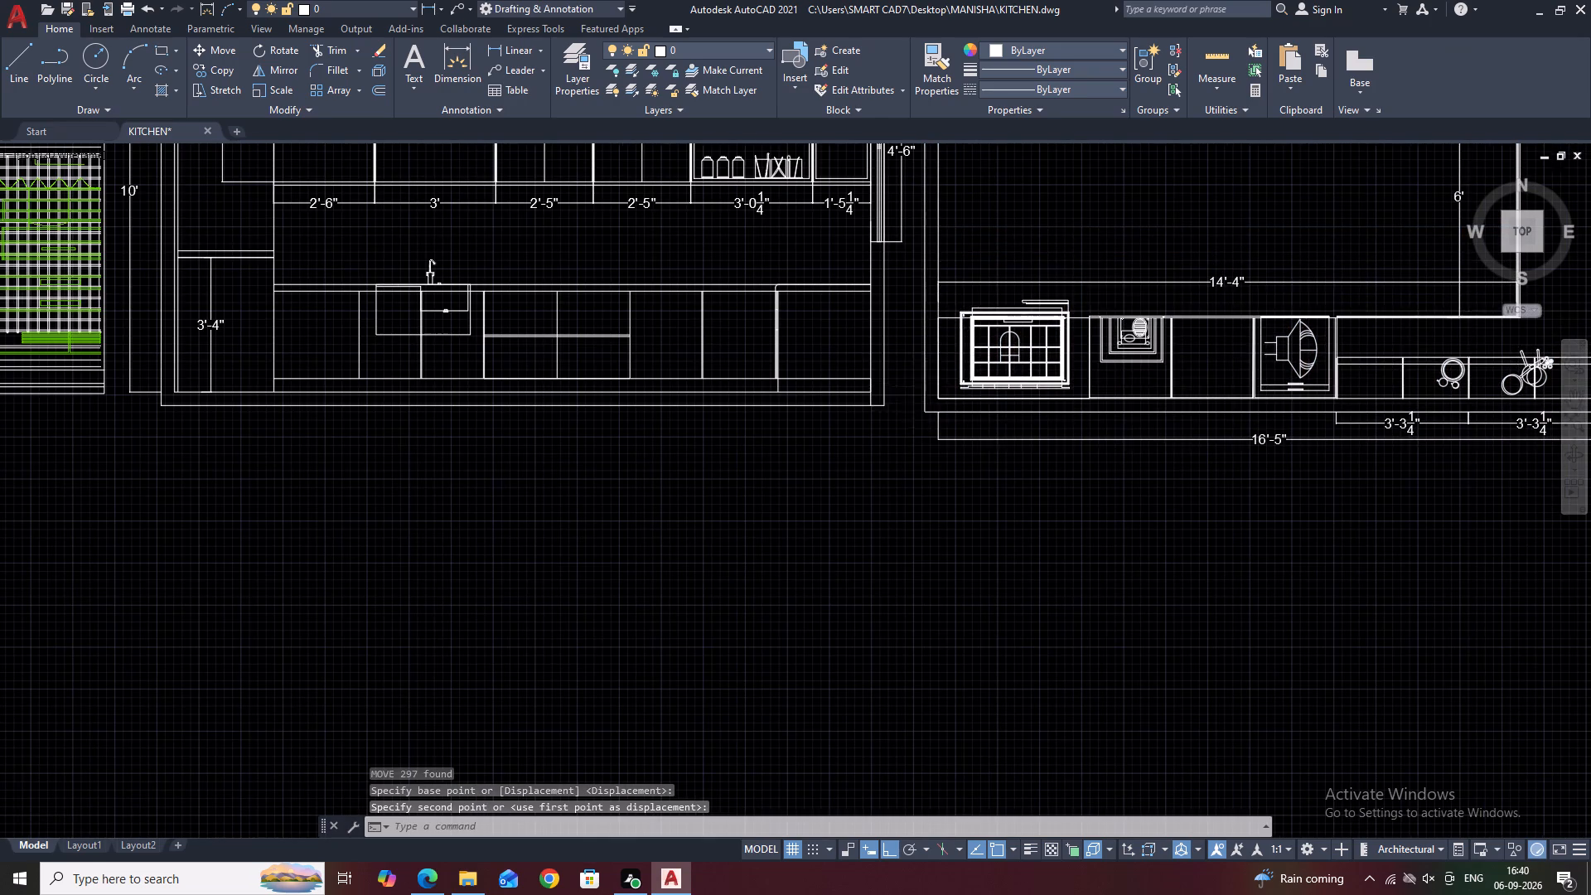
scroll(910, 384, down, 1)
scroll(897, 305, up, 3)
click(914, 294)
click(912, 273)
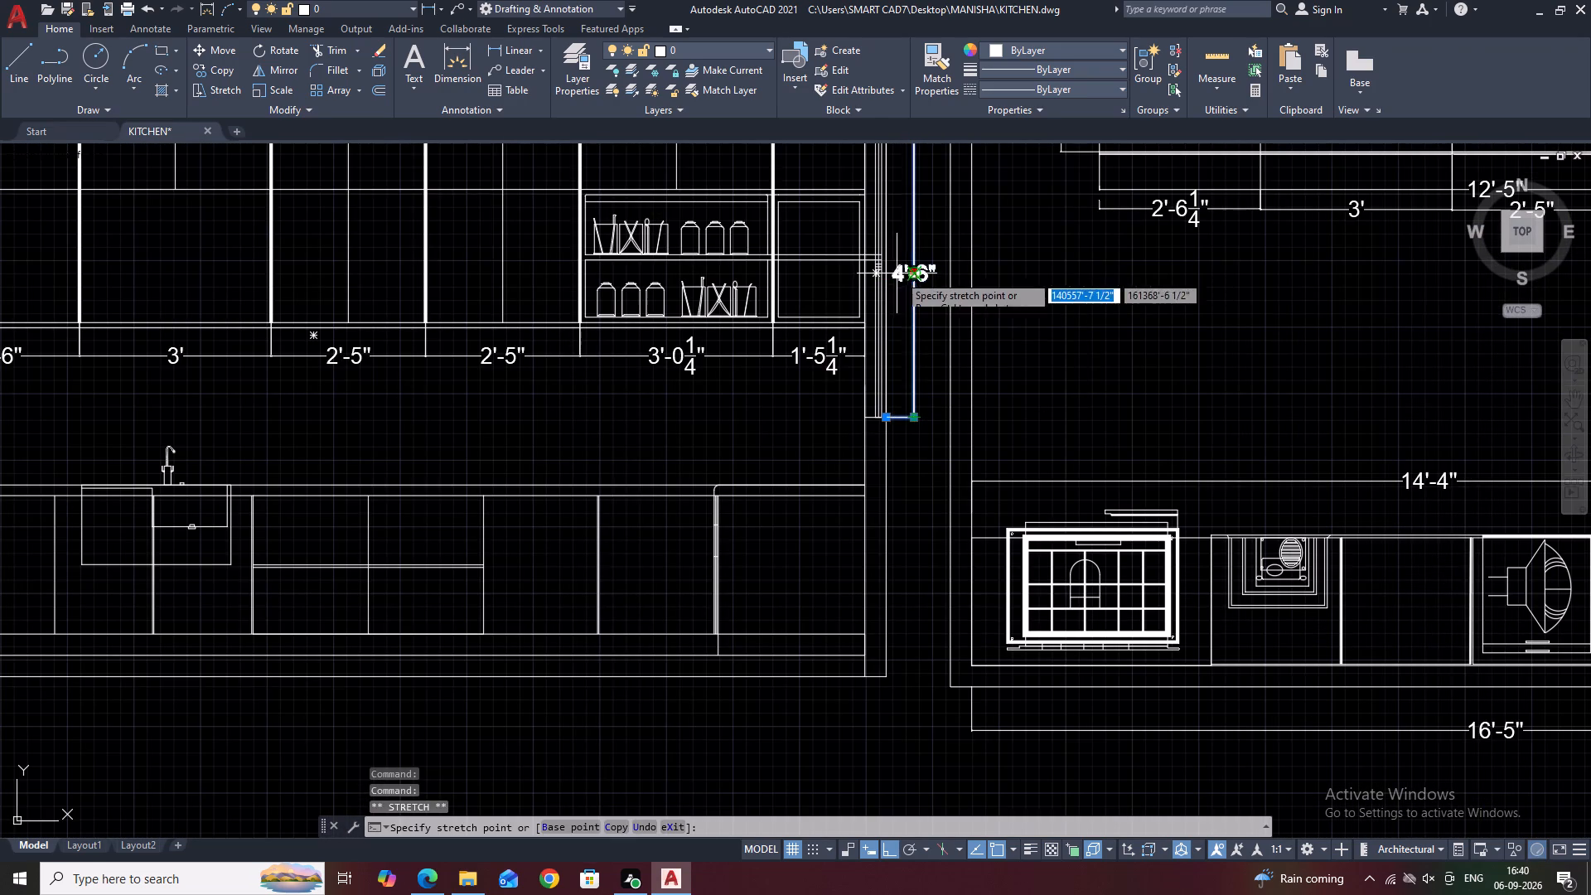
click(905, 276)
key(Escape)
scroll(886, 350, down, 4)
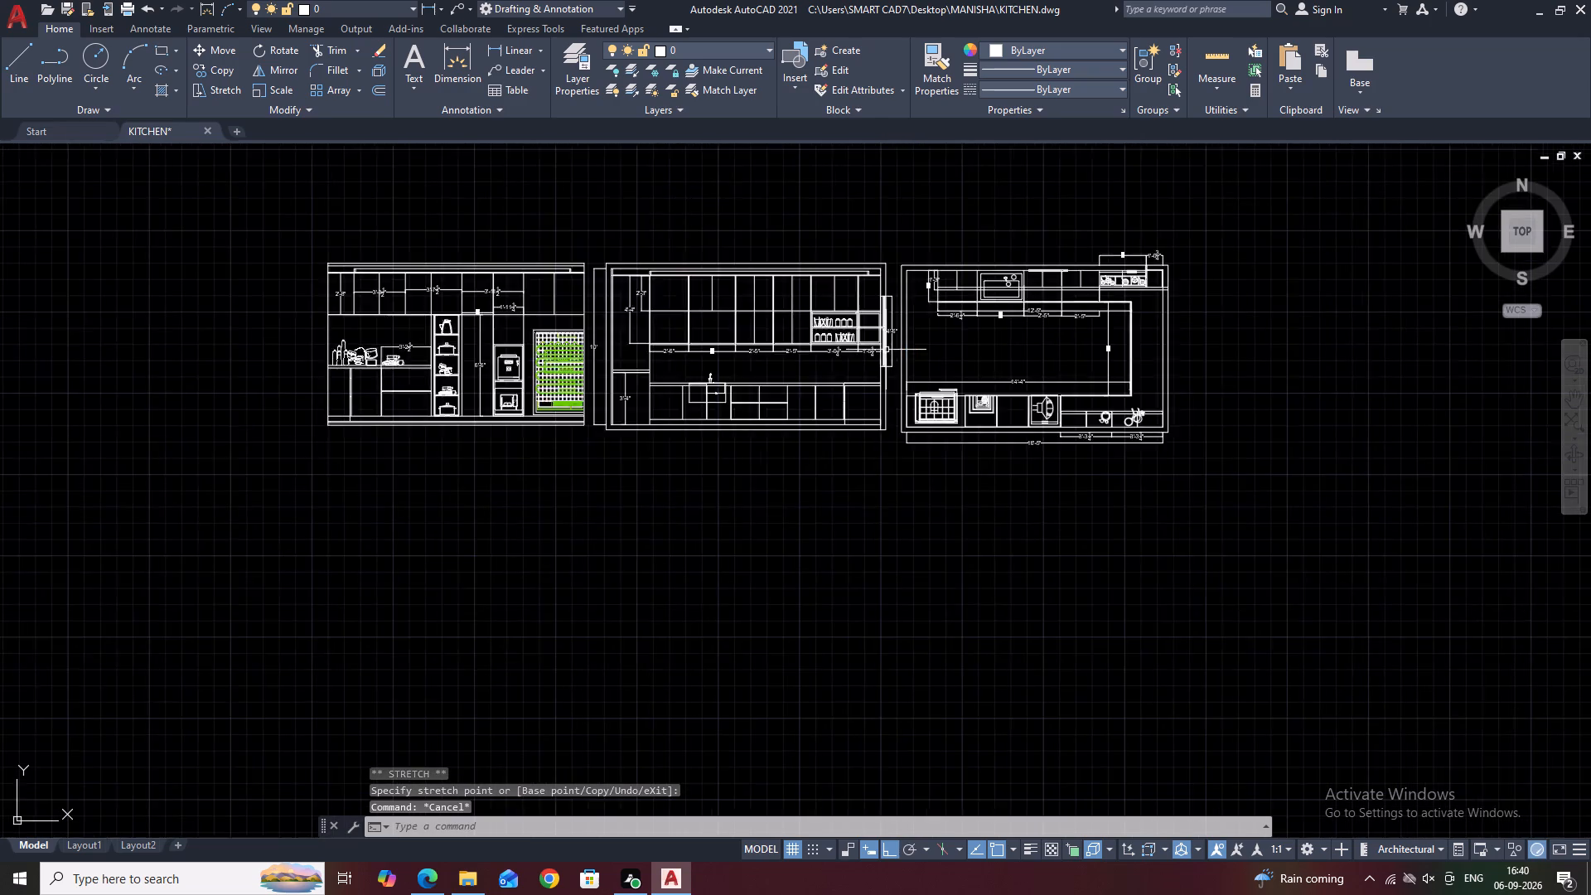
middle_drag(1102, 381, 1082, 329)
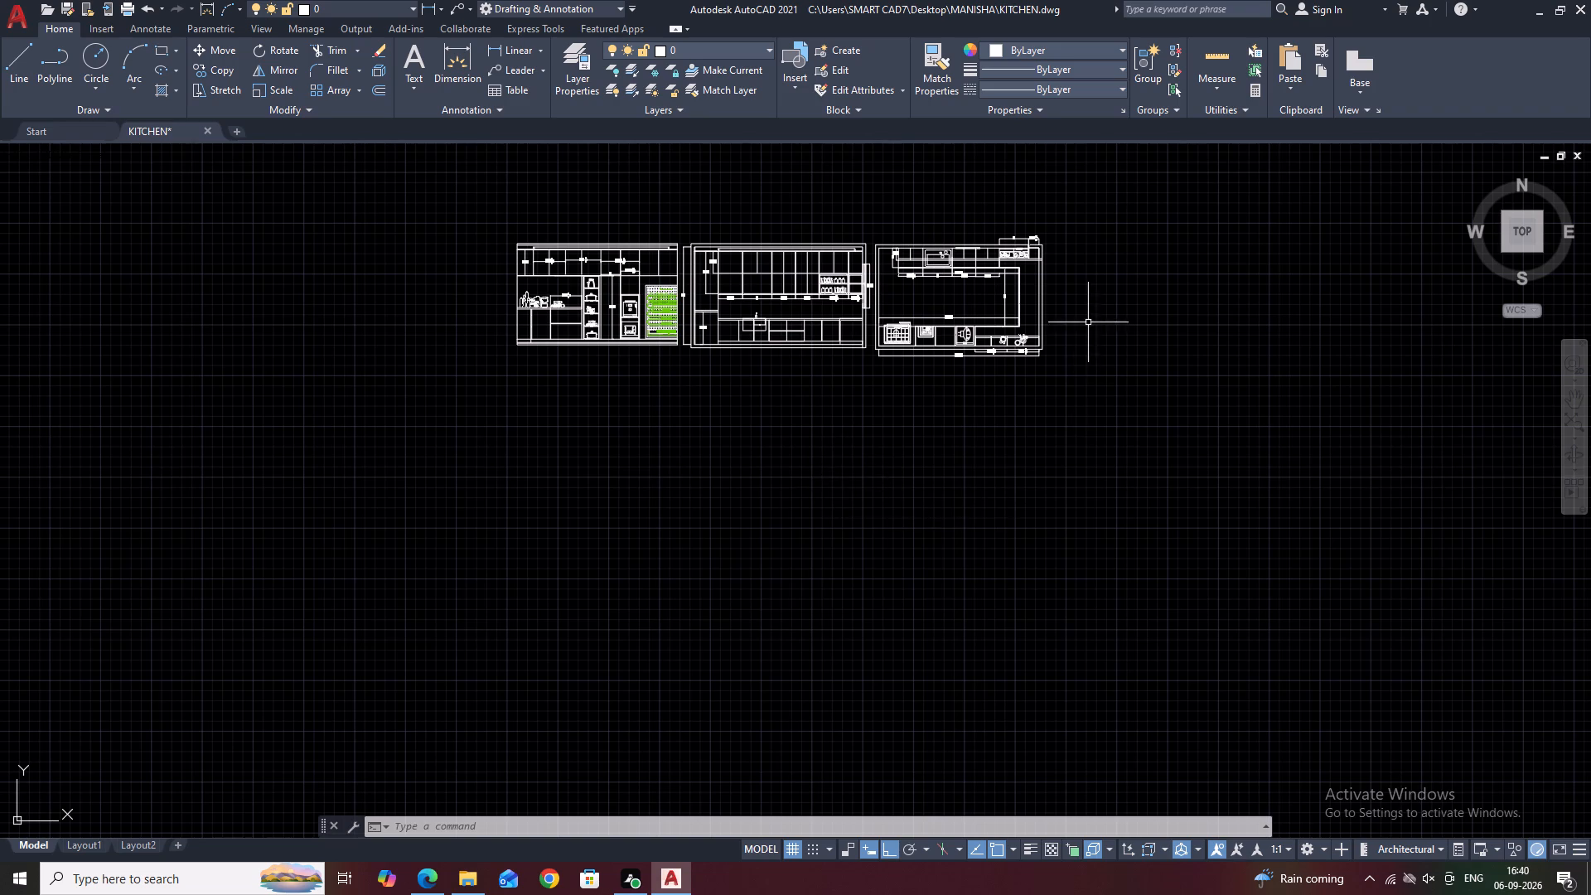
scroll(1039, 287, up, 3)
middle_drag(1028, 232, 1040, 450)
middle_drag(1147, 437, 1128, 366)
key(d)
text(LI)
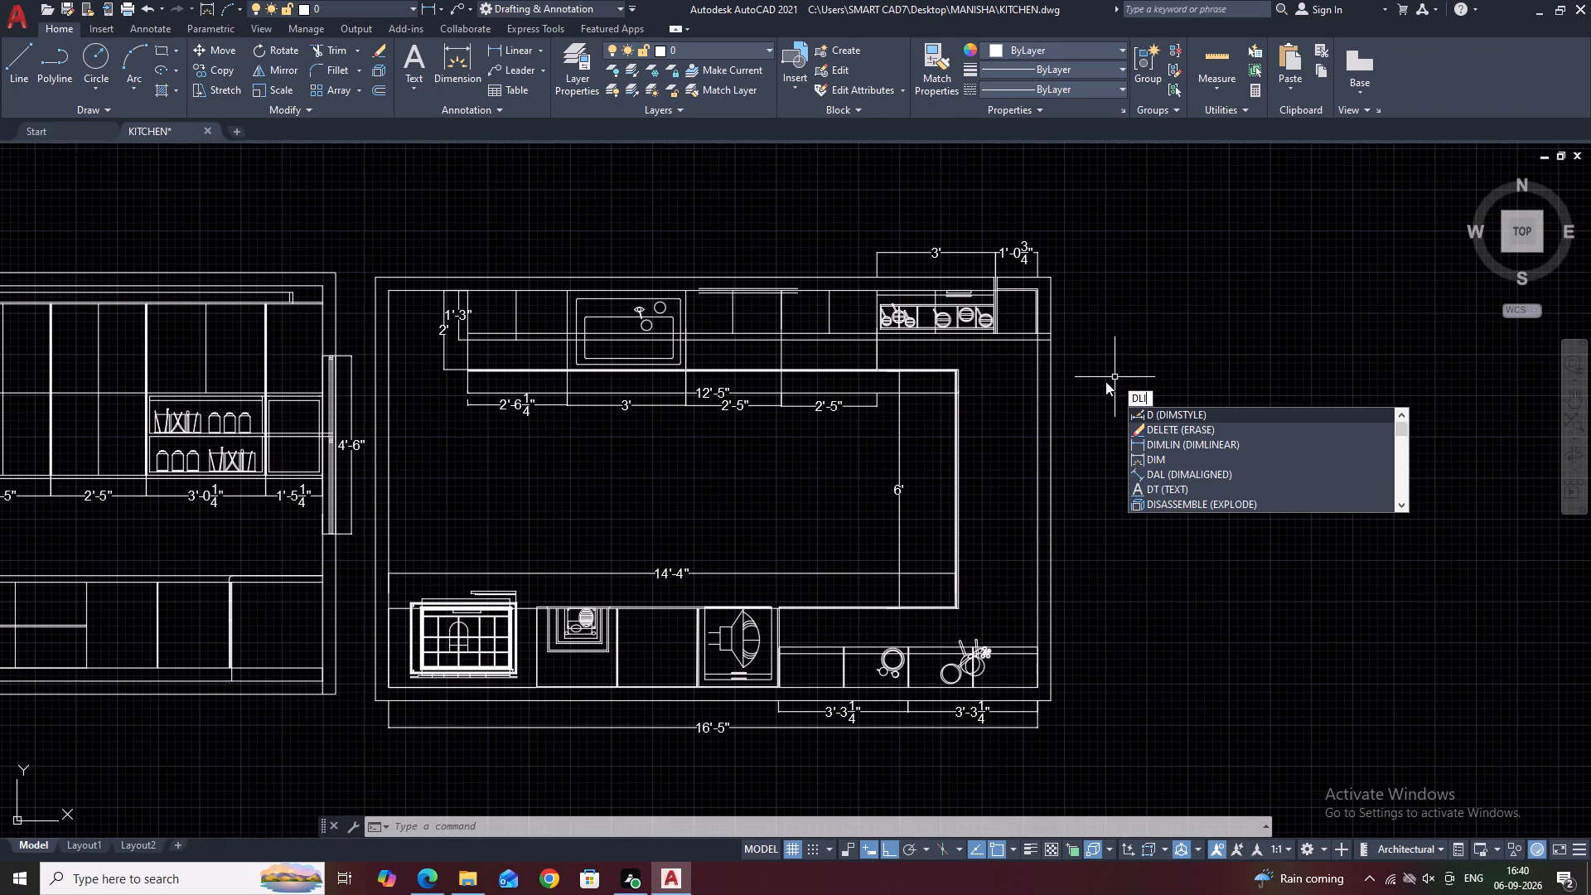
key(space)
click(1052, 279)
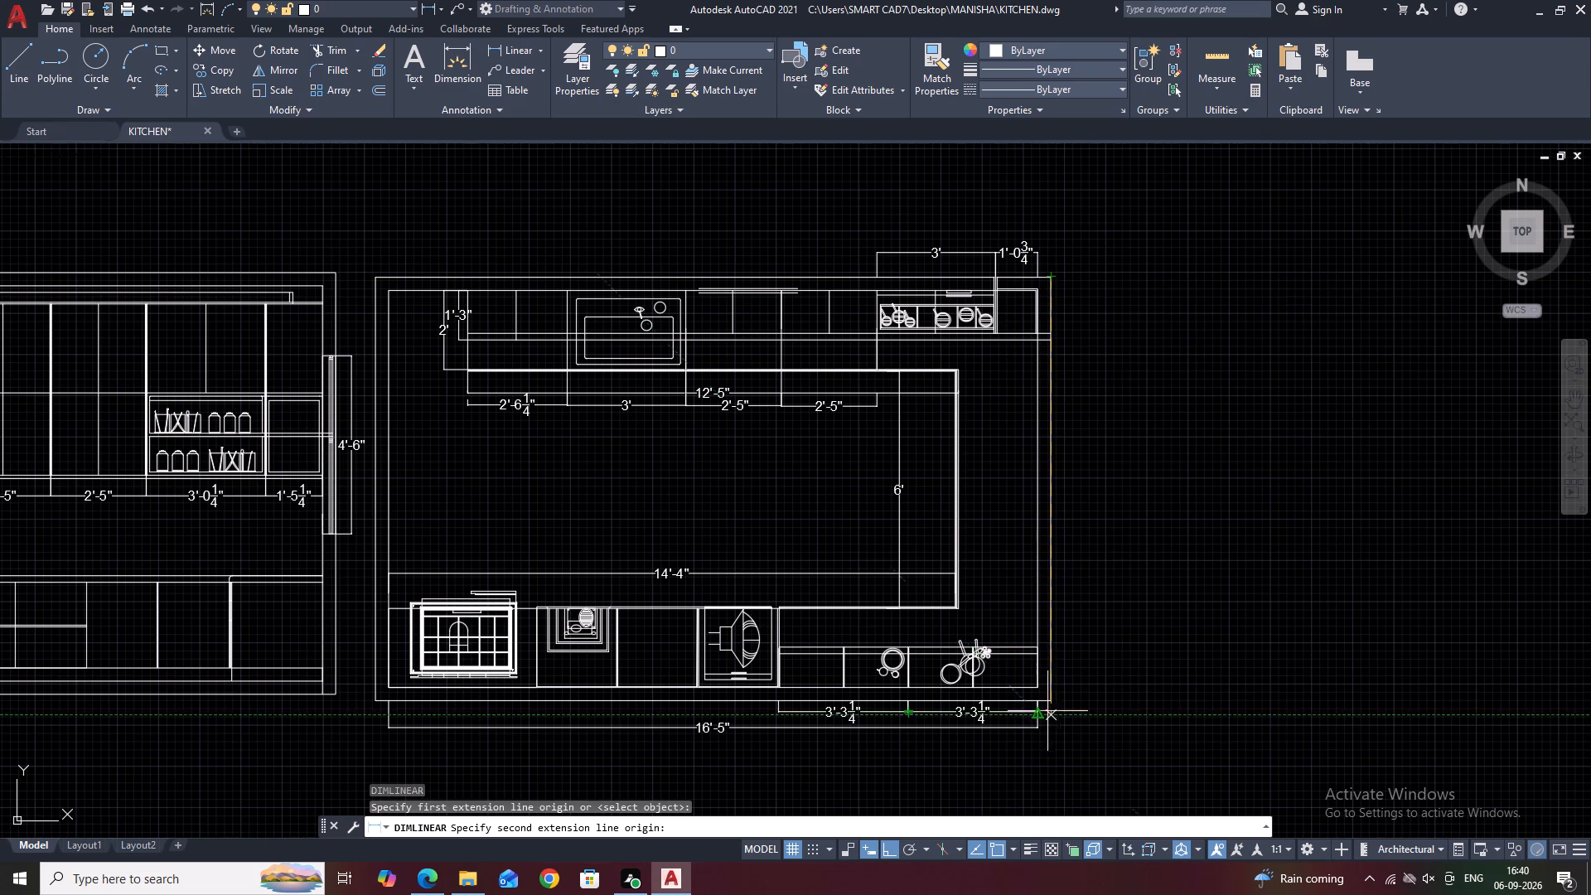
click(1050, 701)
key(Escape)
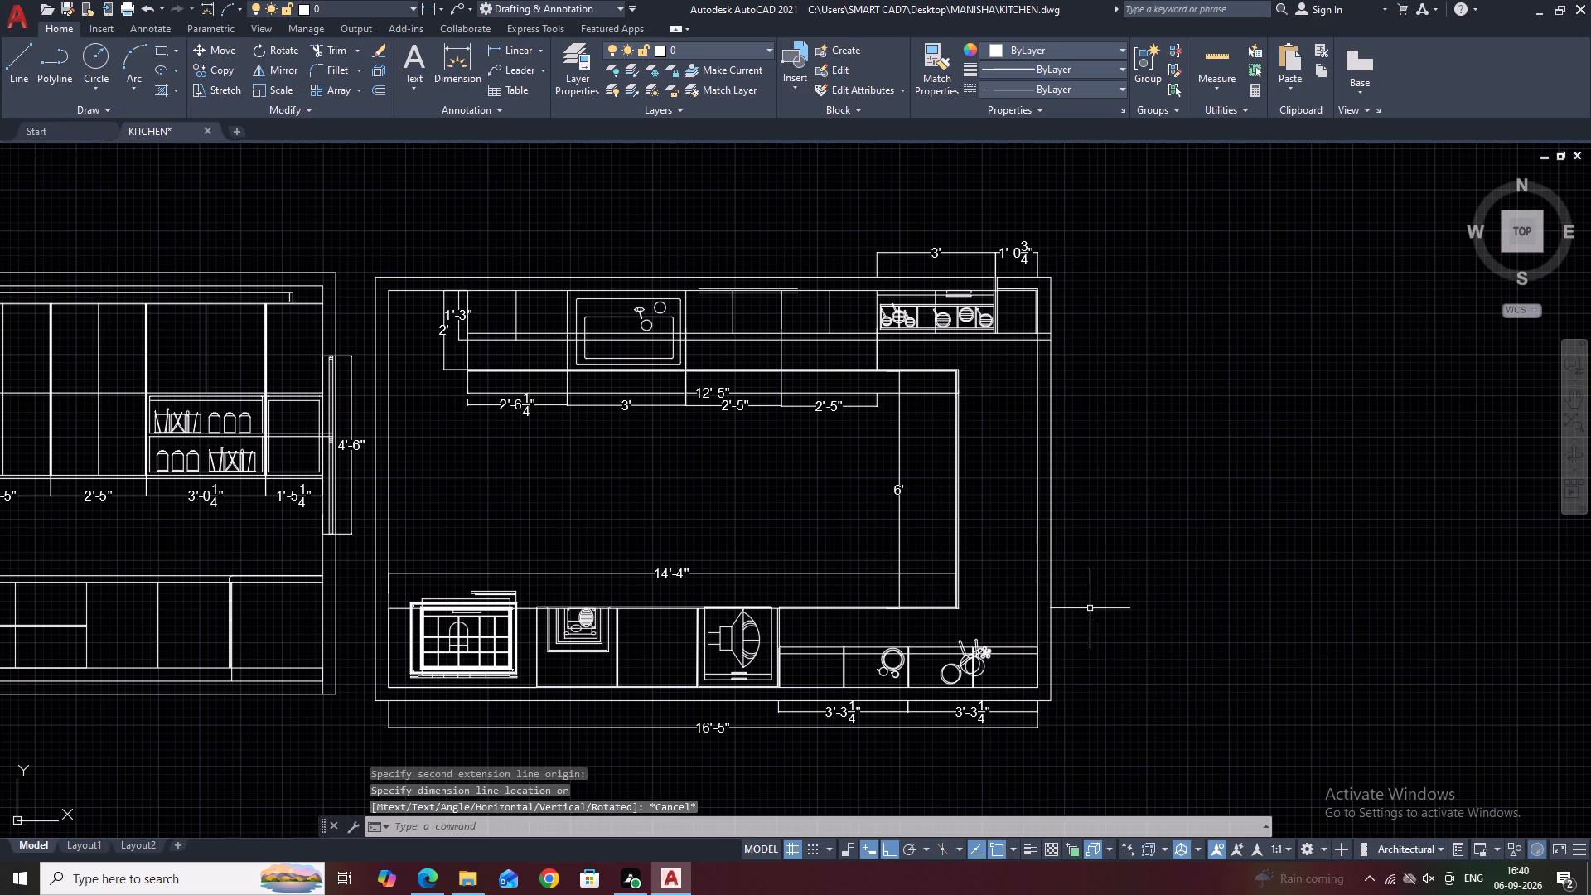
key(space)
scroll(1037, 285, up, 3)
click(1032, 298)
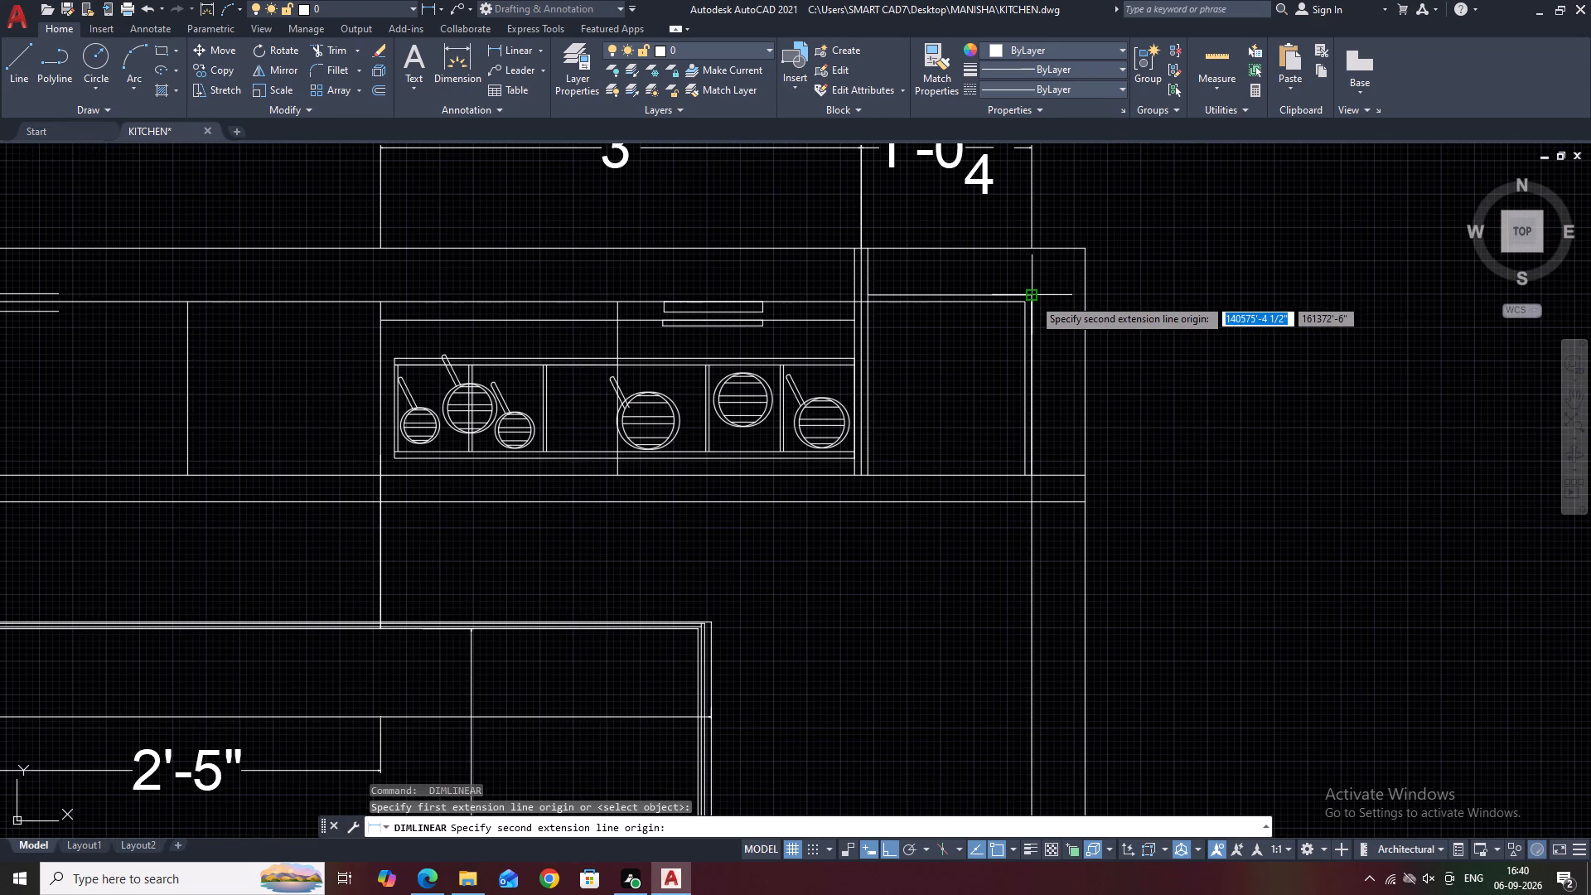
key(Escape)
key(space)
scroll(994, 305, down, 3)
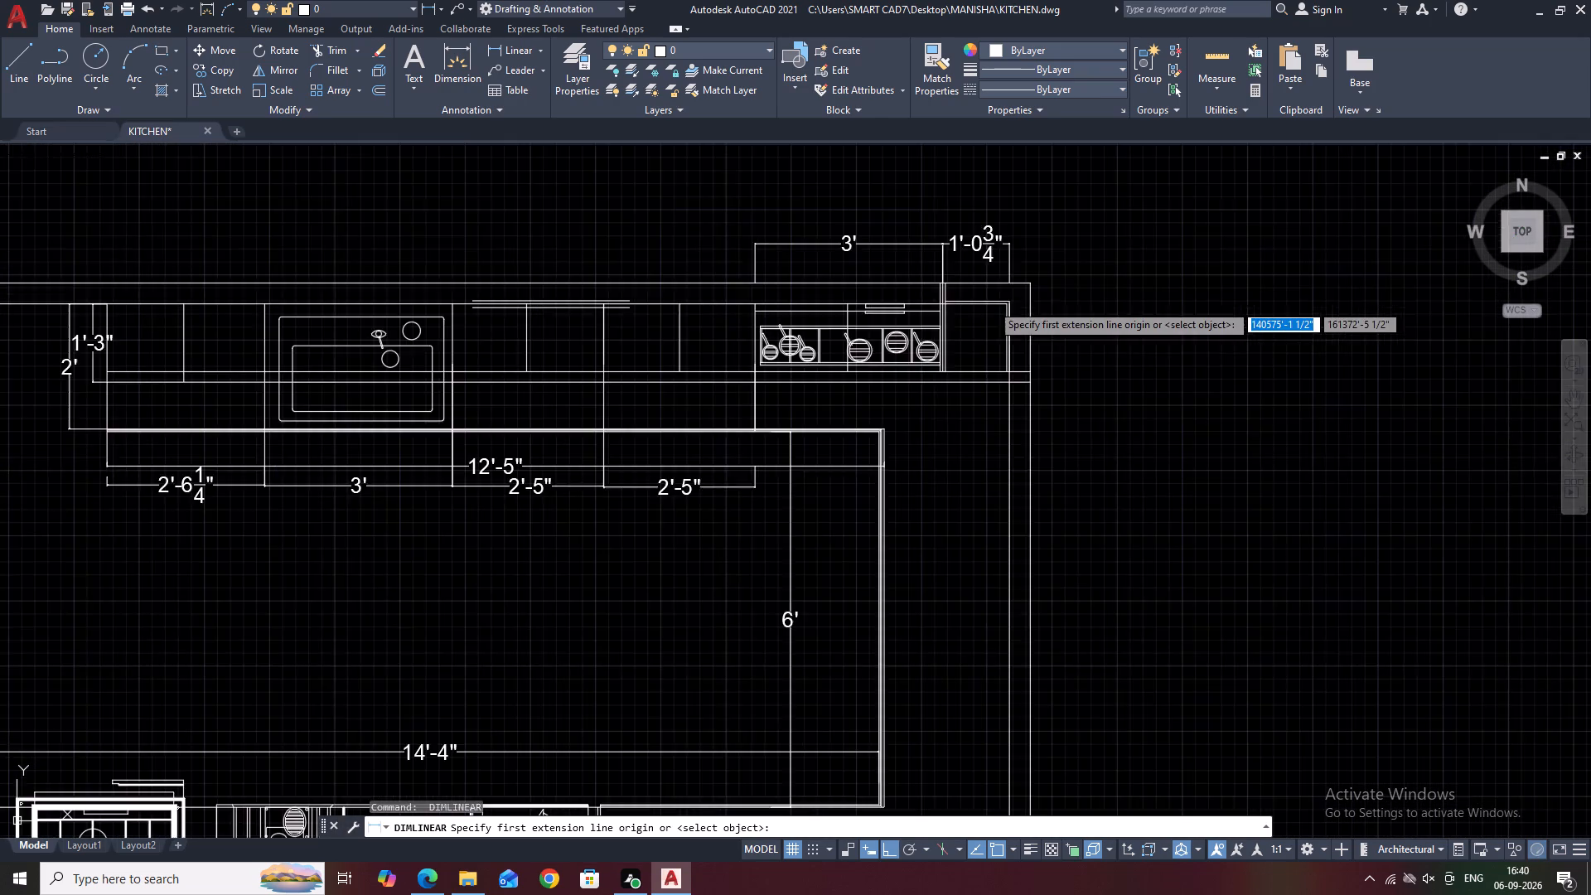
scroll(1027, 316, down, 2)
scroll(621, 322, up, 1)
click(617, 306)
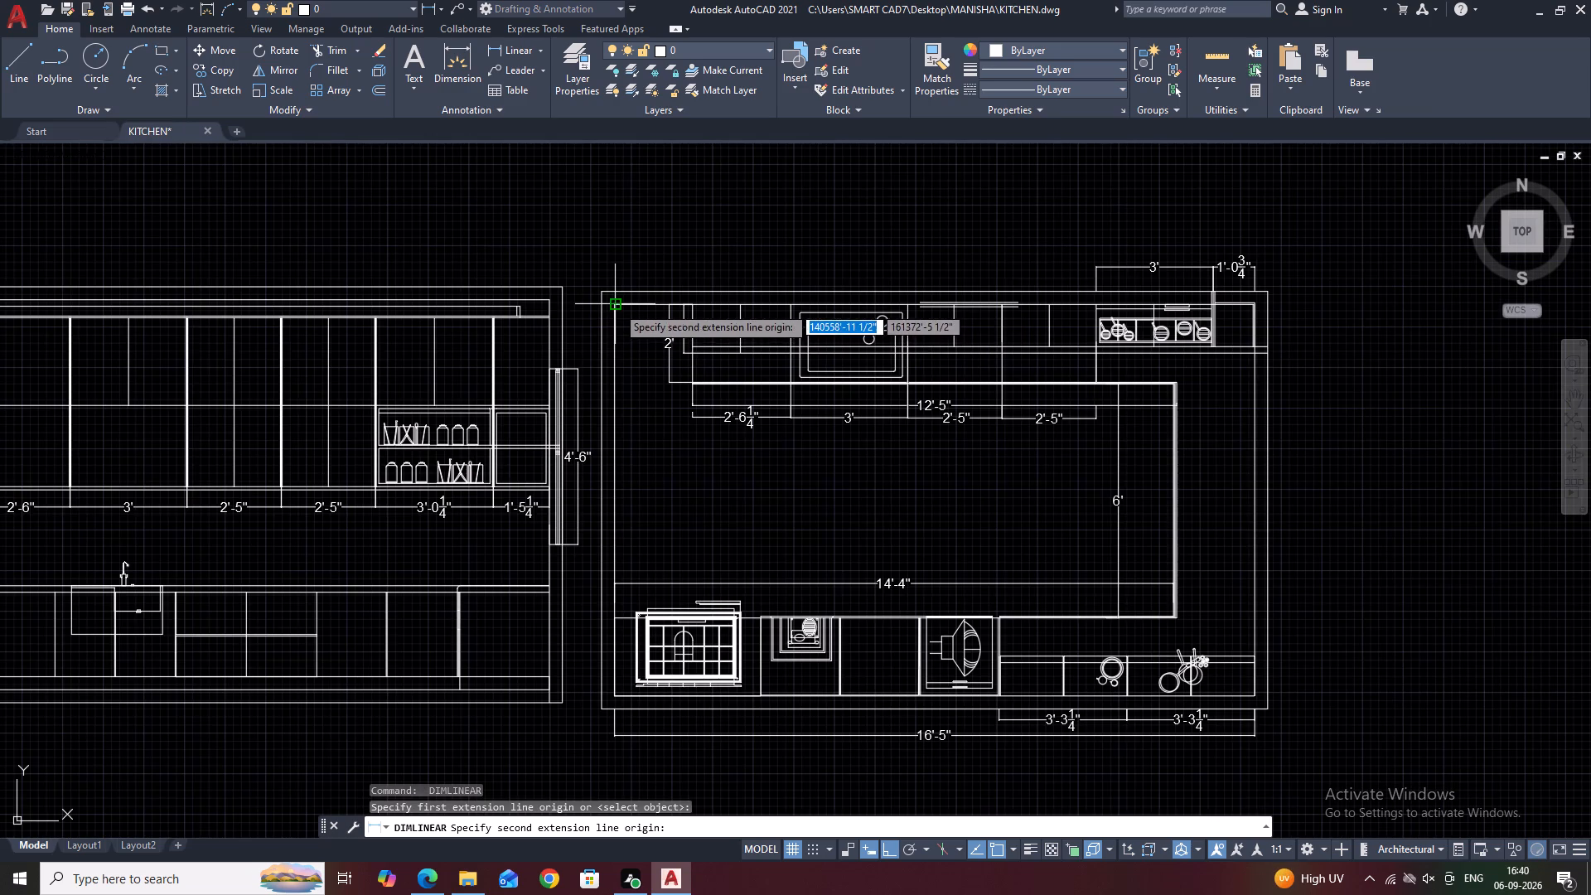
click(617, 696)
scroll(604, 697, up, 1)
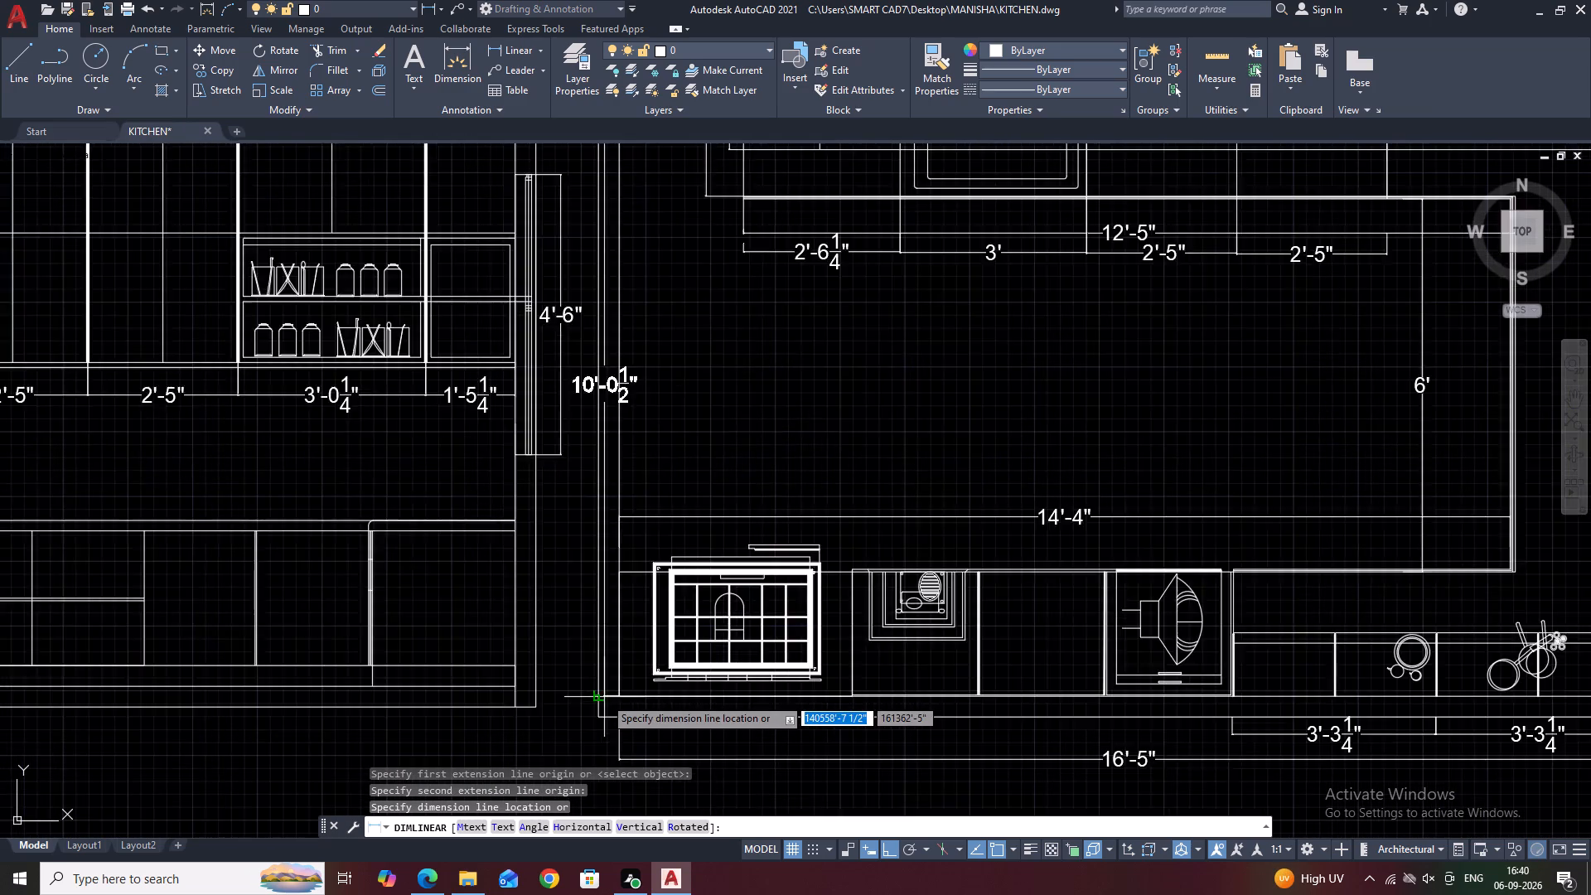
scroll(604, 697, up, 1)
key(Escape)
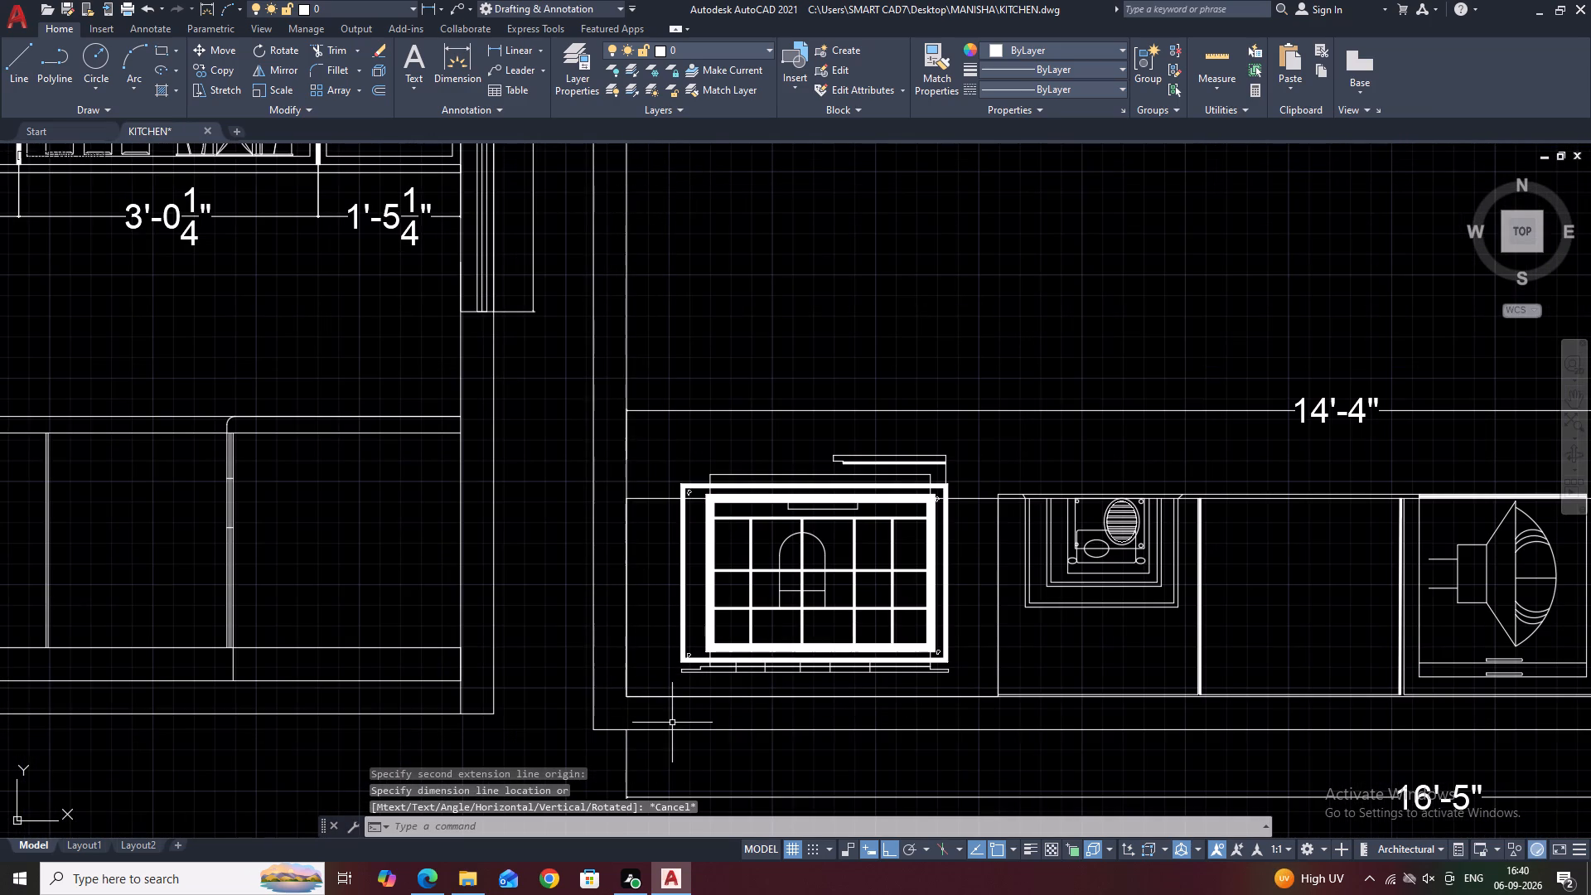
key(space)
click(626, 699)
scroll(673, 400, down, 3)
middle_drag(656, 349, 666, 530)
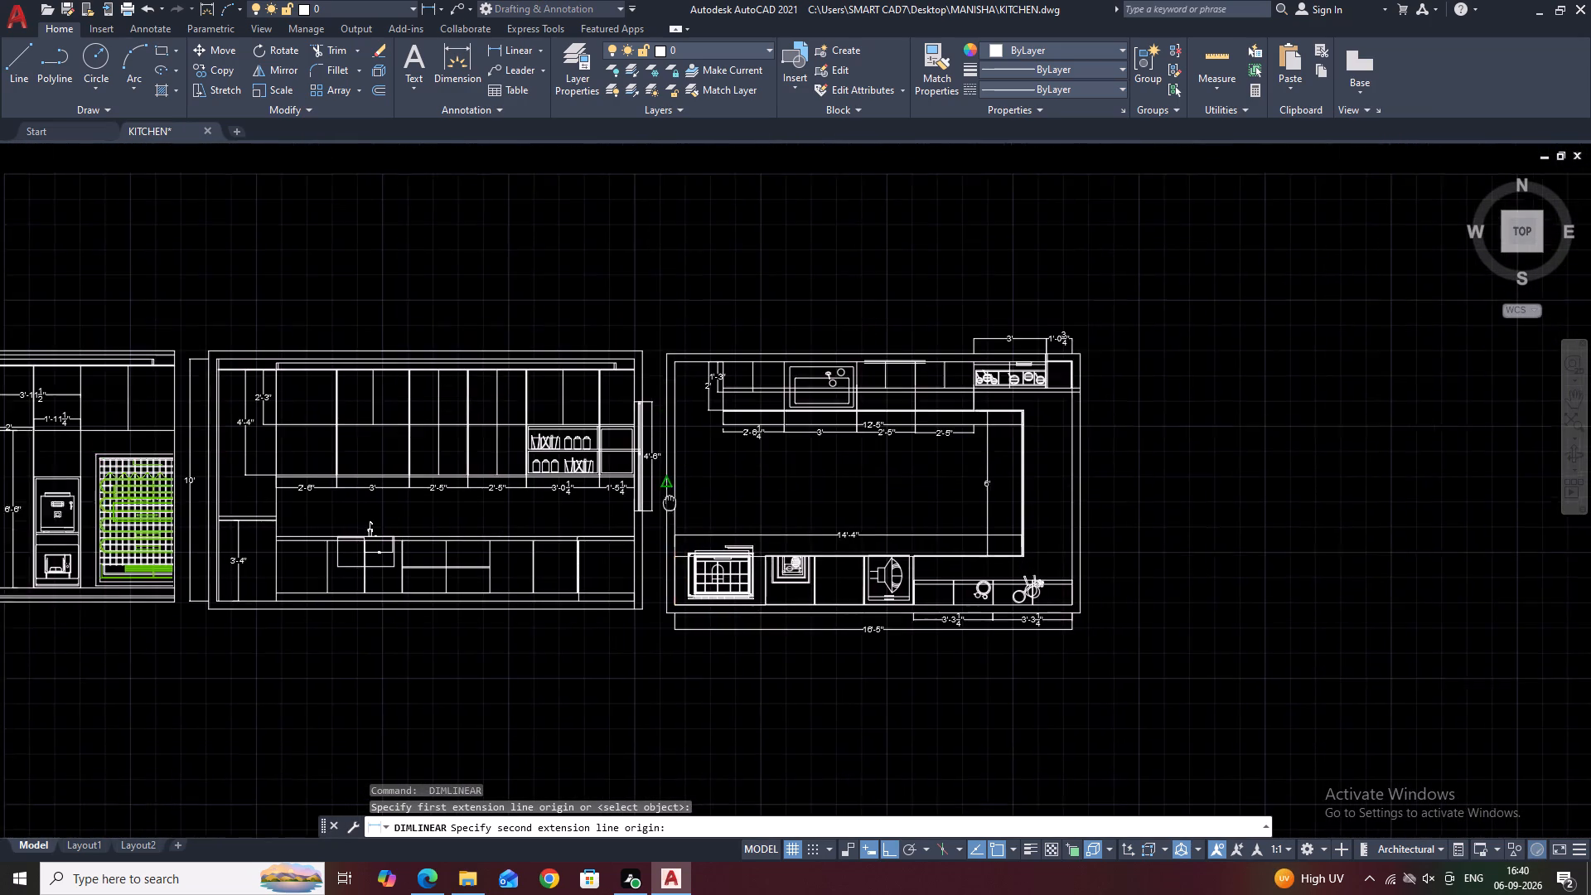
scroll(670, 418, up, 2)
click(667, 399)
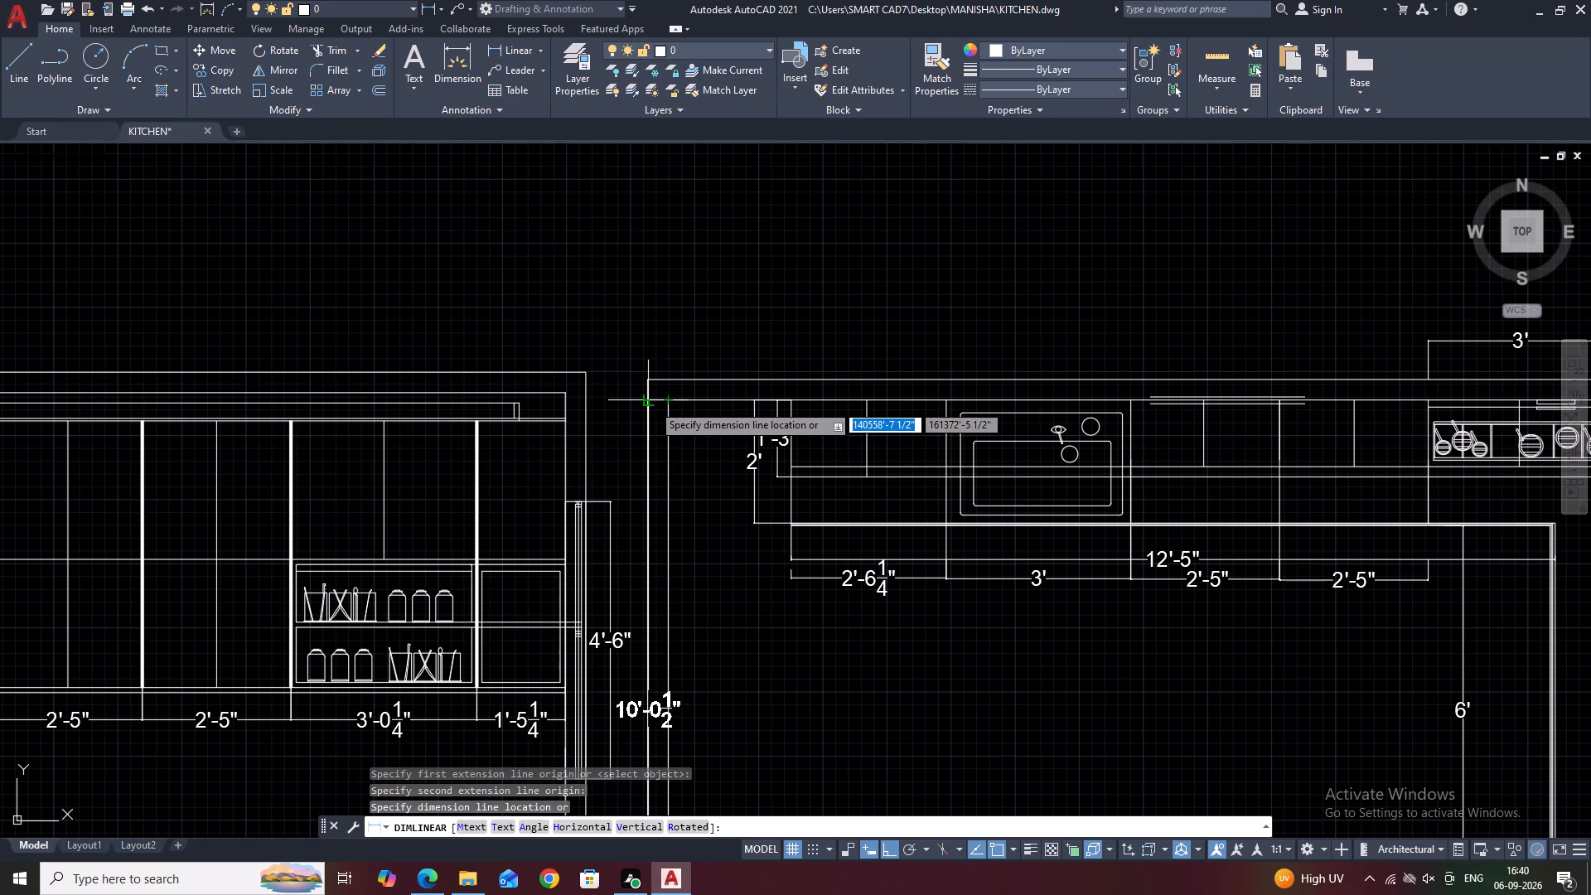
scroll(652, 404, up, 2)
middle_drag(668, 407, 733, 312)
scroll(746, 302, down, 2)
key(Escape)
Add a 10' vertical linear dimension down from the plan's upper-left inner wall corner, placing it just outside the left wall.
scroll(742, 323, down, 1)
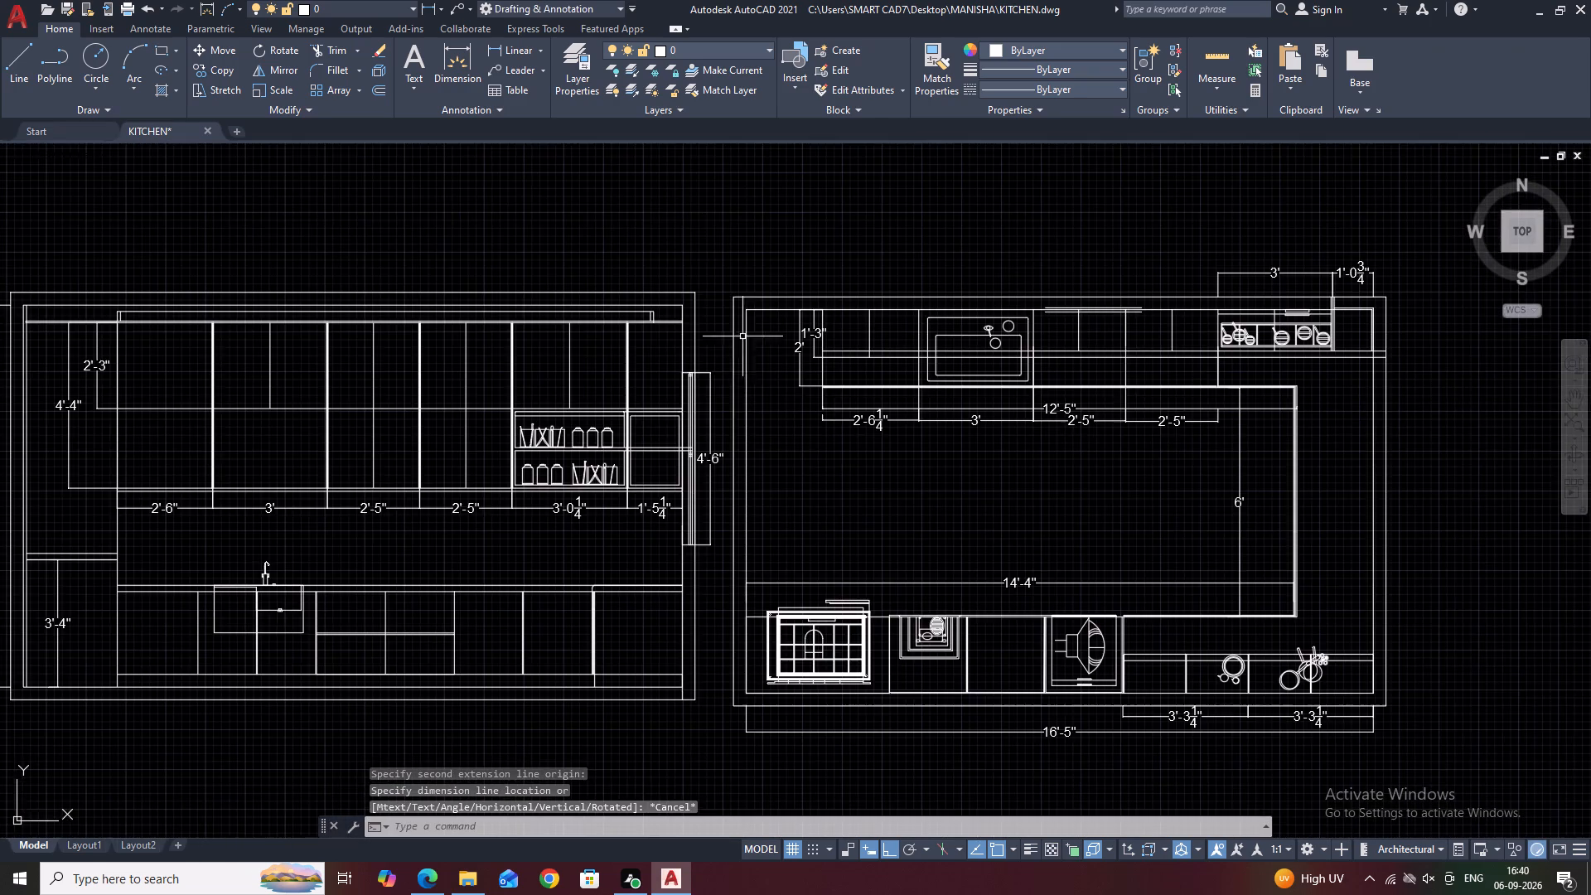
middle_drag(739, 382, 809, 288)
key(space)
scroll(812, 219, up, 2)
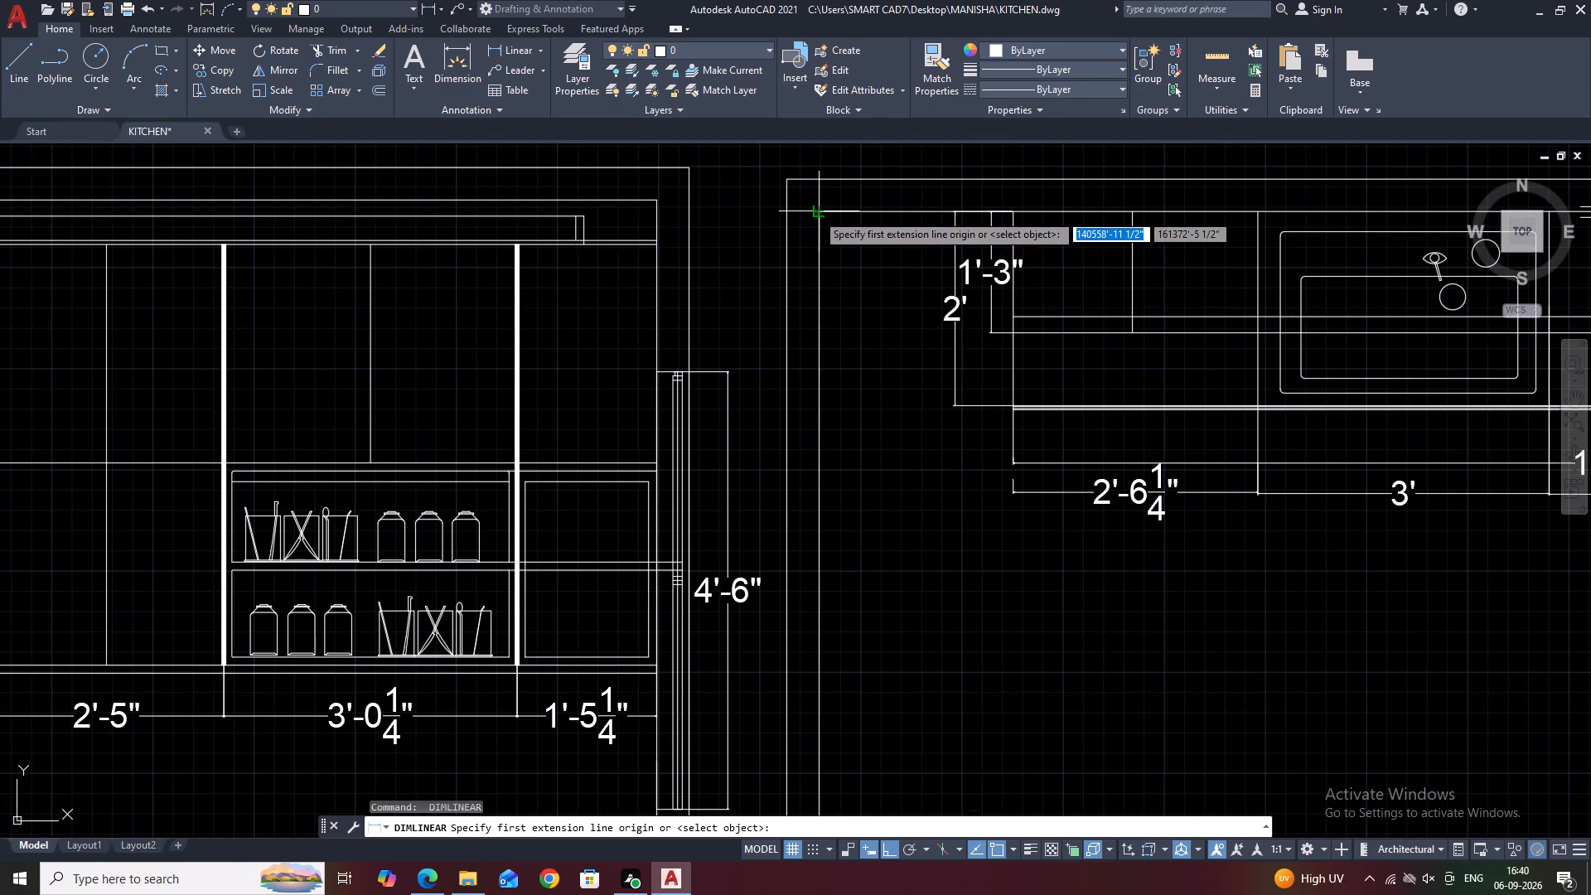
click(816, 213)
scroll(822, 235, down, 2)
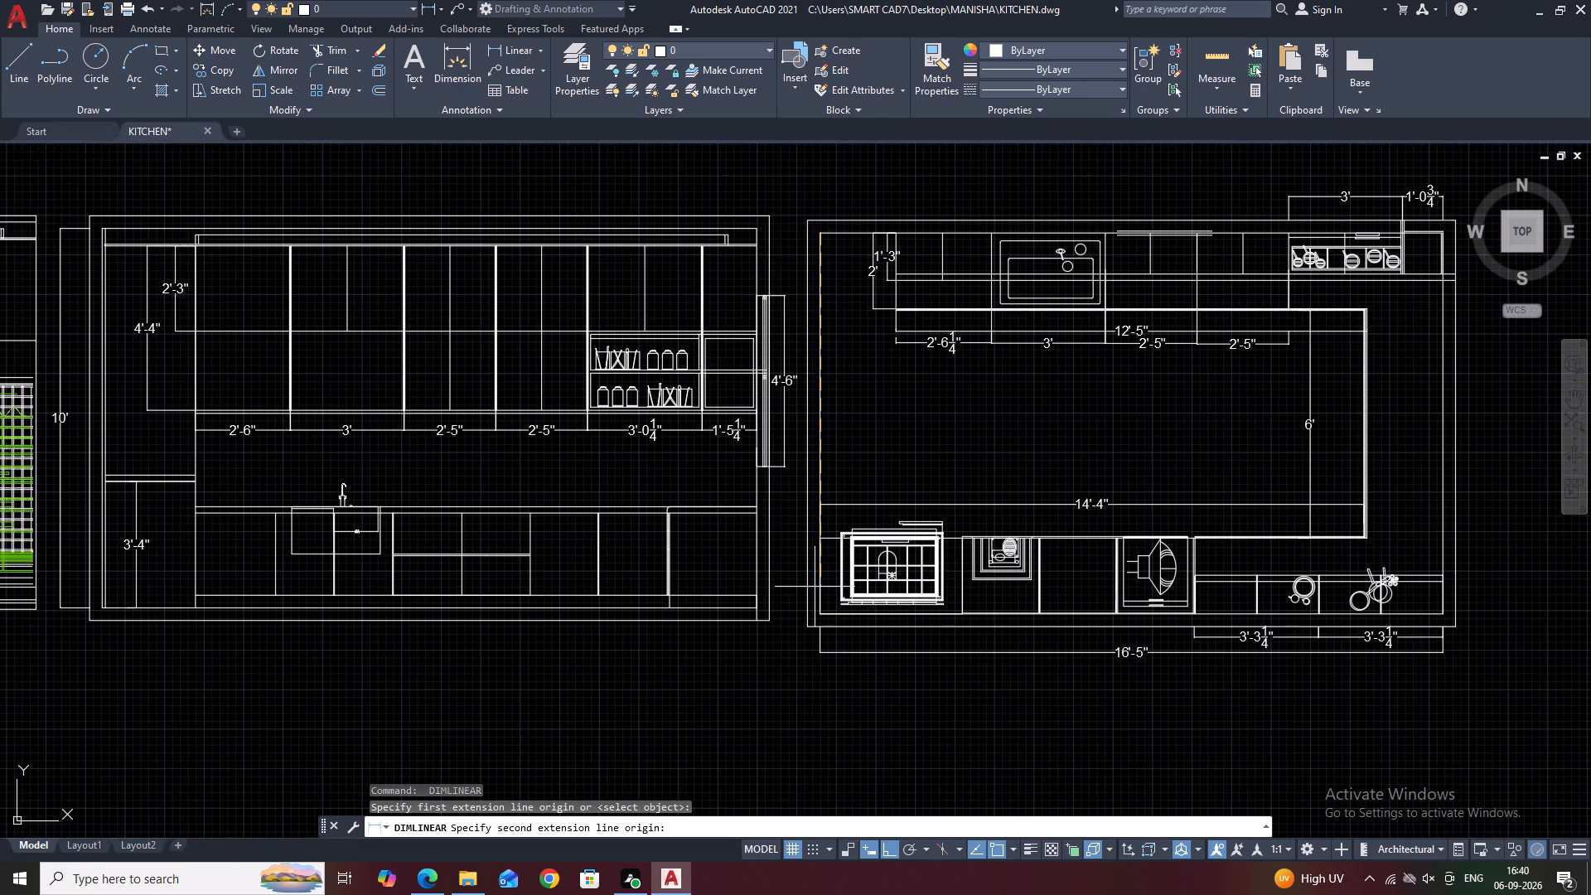
text(10')
key(Return)
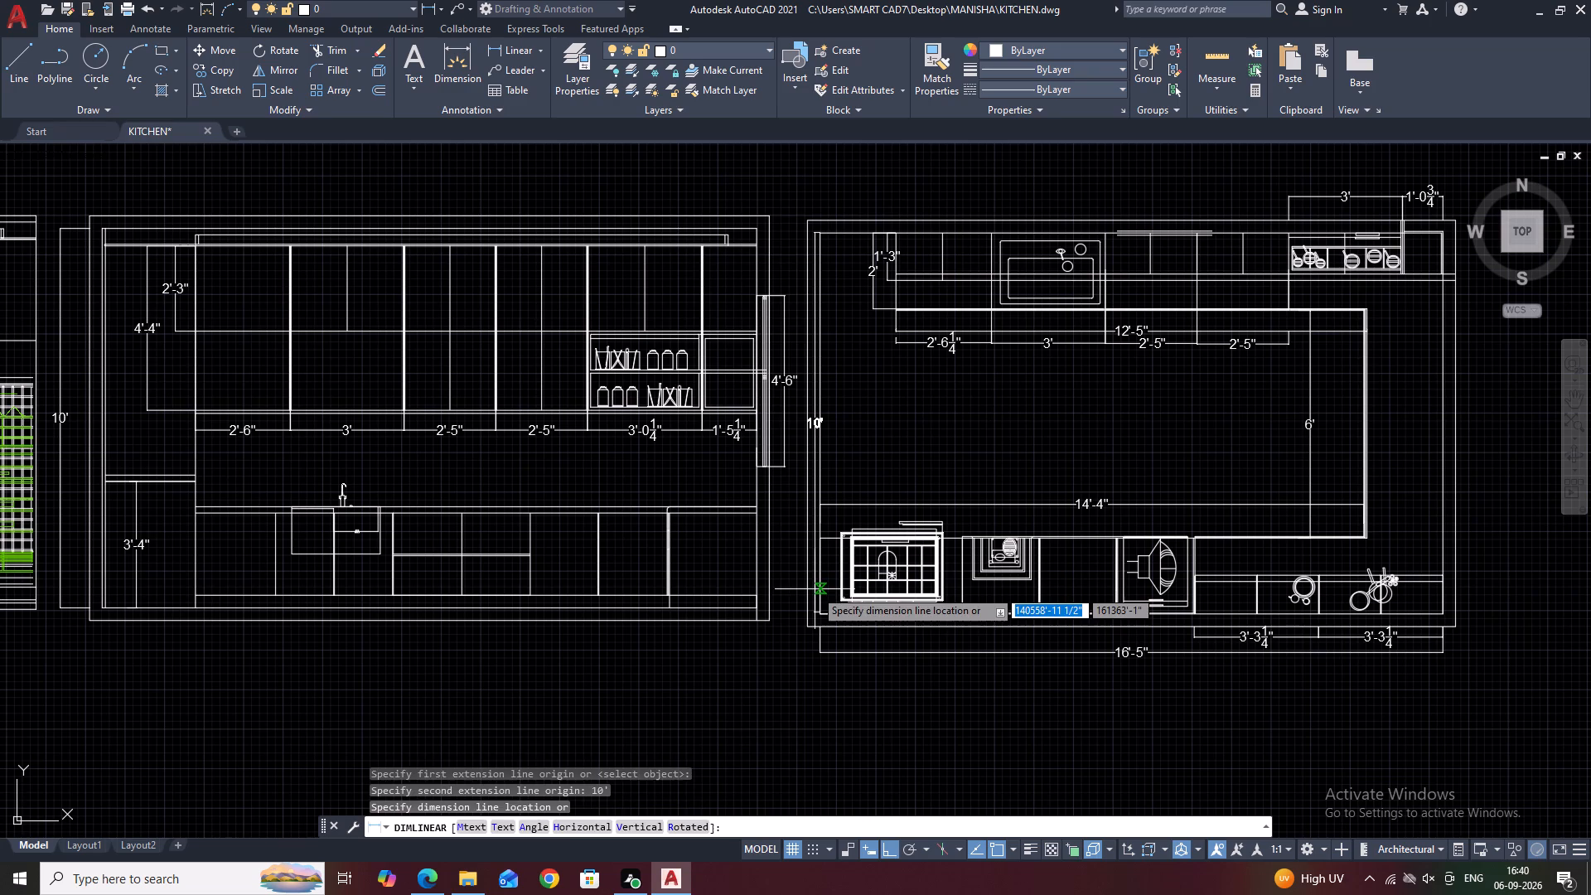
scroll(791, 603, up, 1)
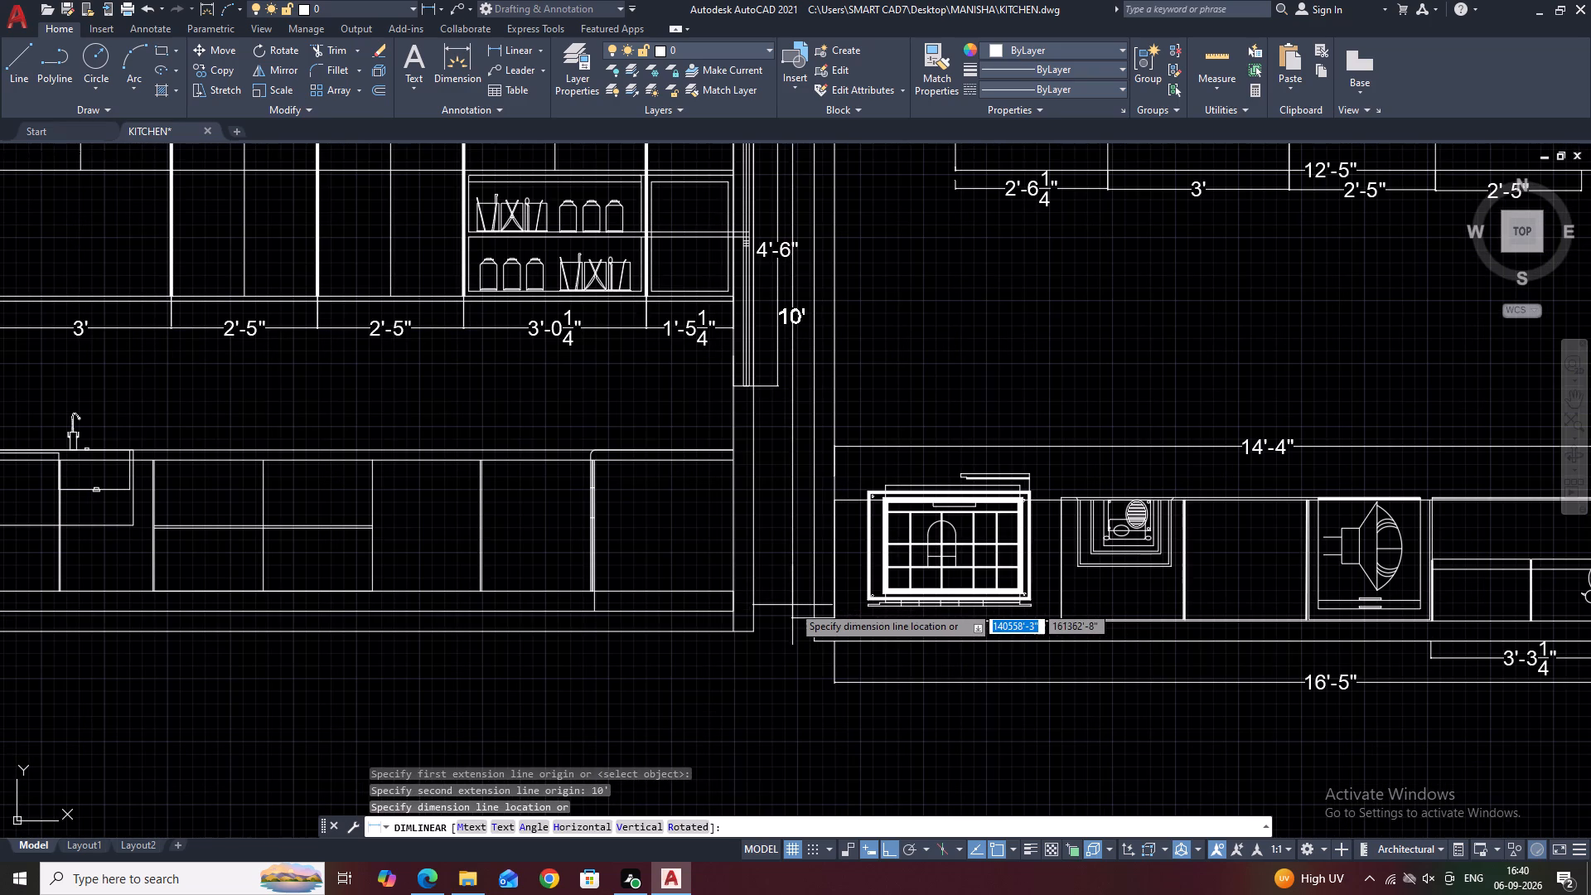
click(803, 605)
Erase the kitchen plan's bottom inner wall line running beneath the lower counter units.
scroll(844, 631, up, 2)
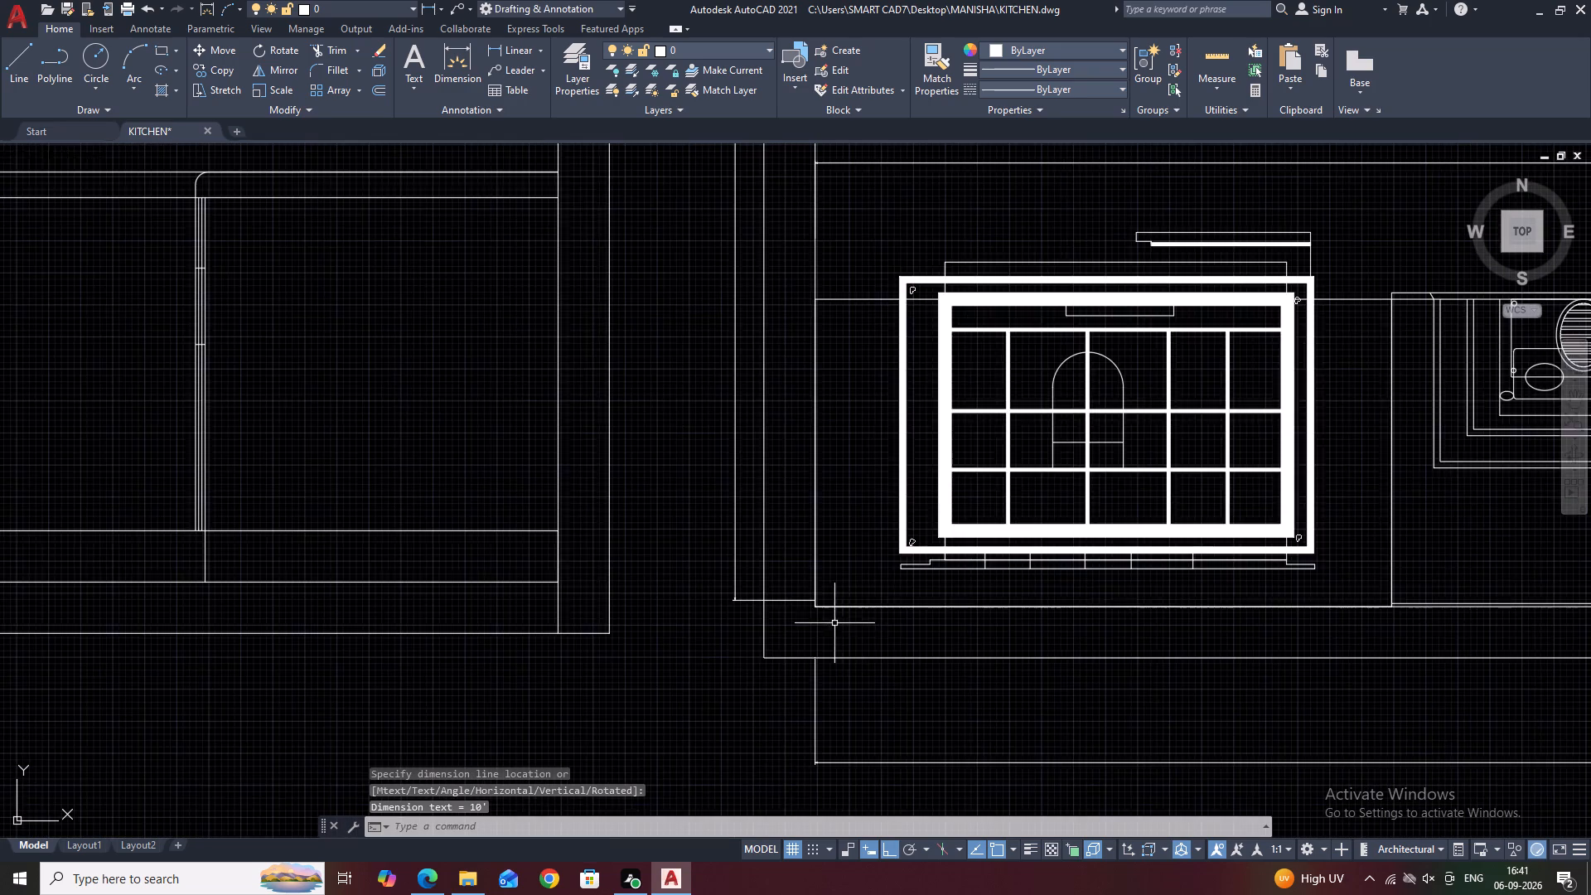
scroll(830, 622, down, 2)
middle_drag(961, 637, 768, 588)
middle_drag(1231, 581, 1106, 557)
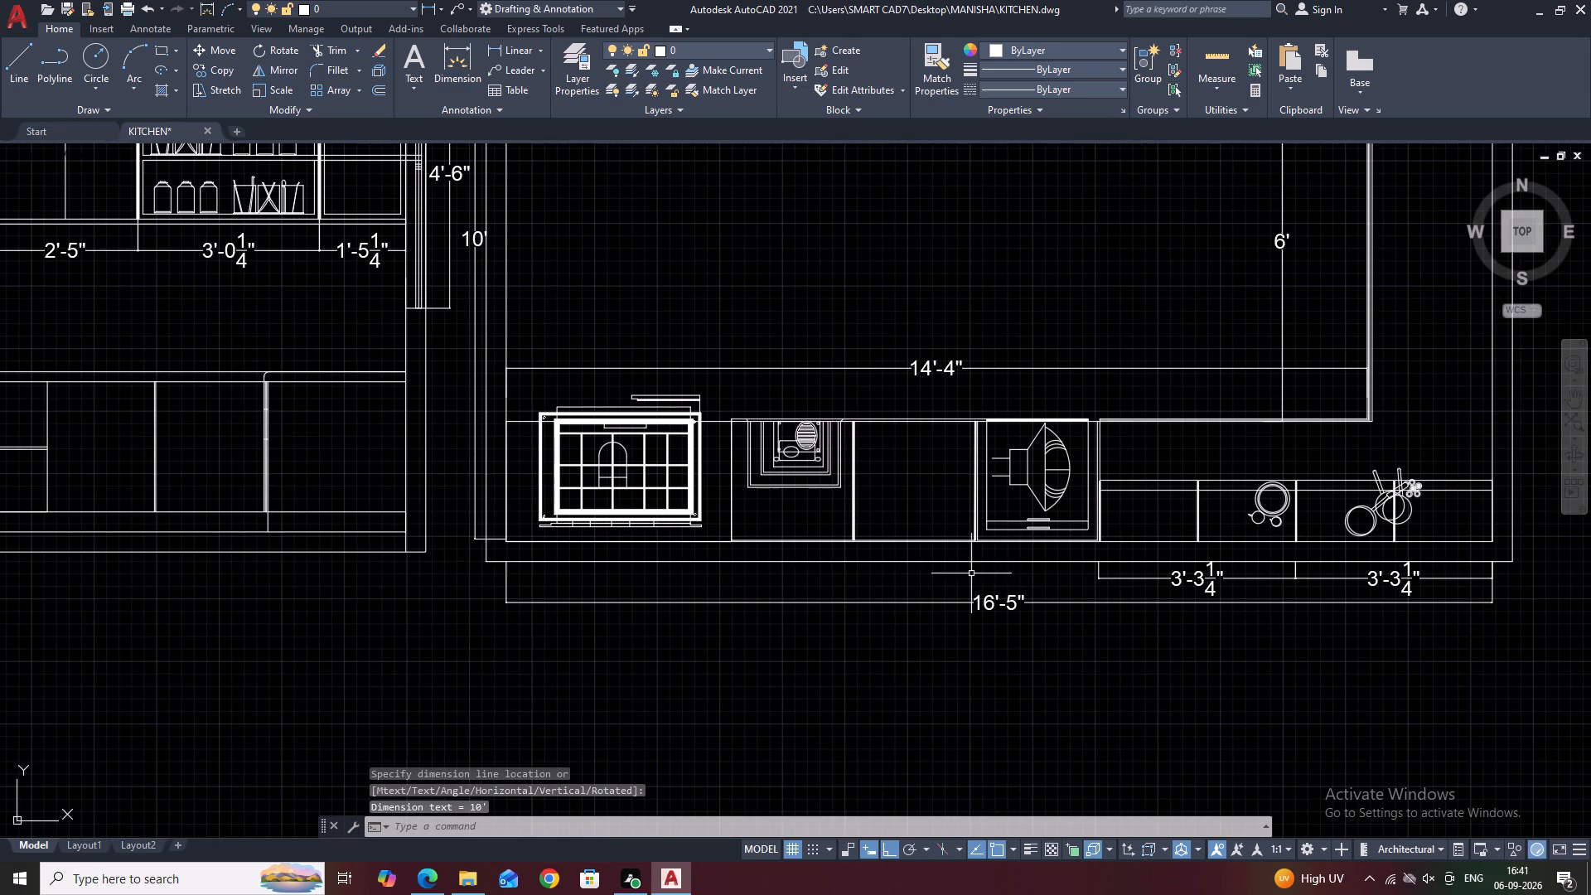
scroll(515, 550, up, 2)
click(498, 533)
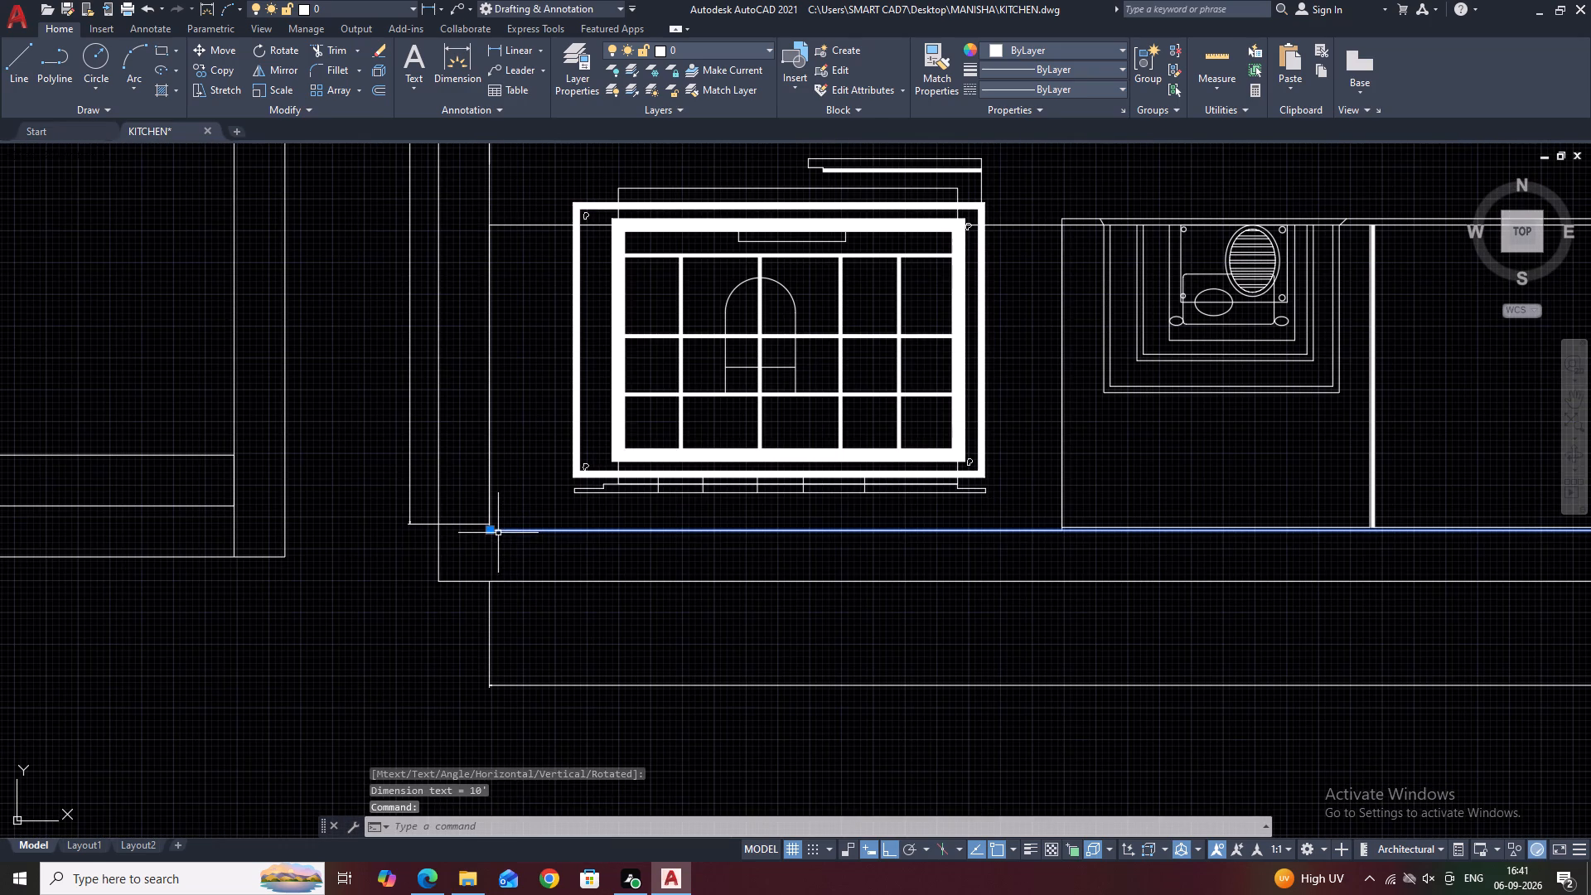
scroll(498, 531, up, 1)
scroll(578, 530, down, 1)
key(Delete)
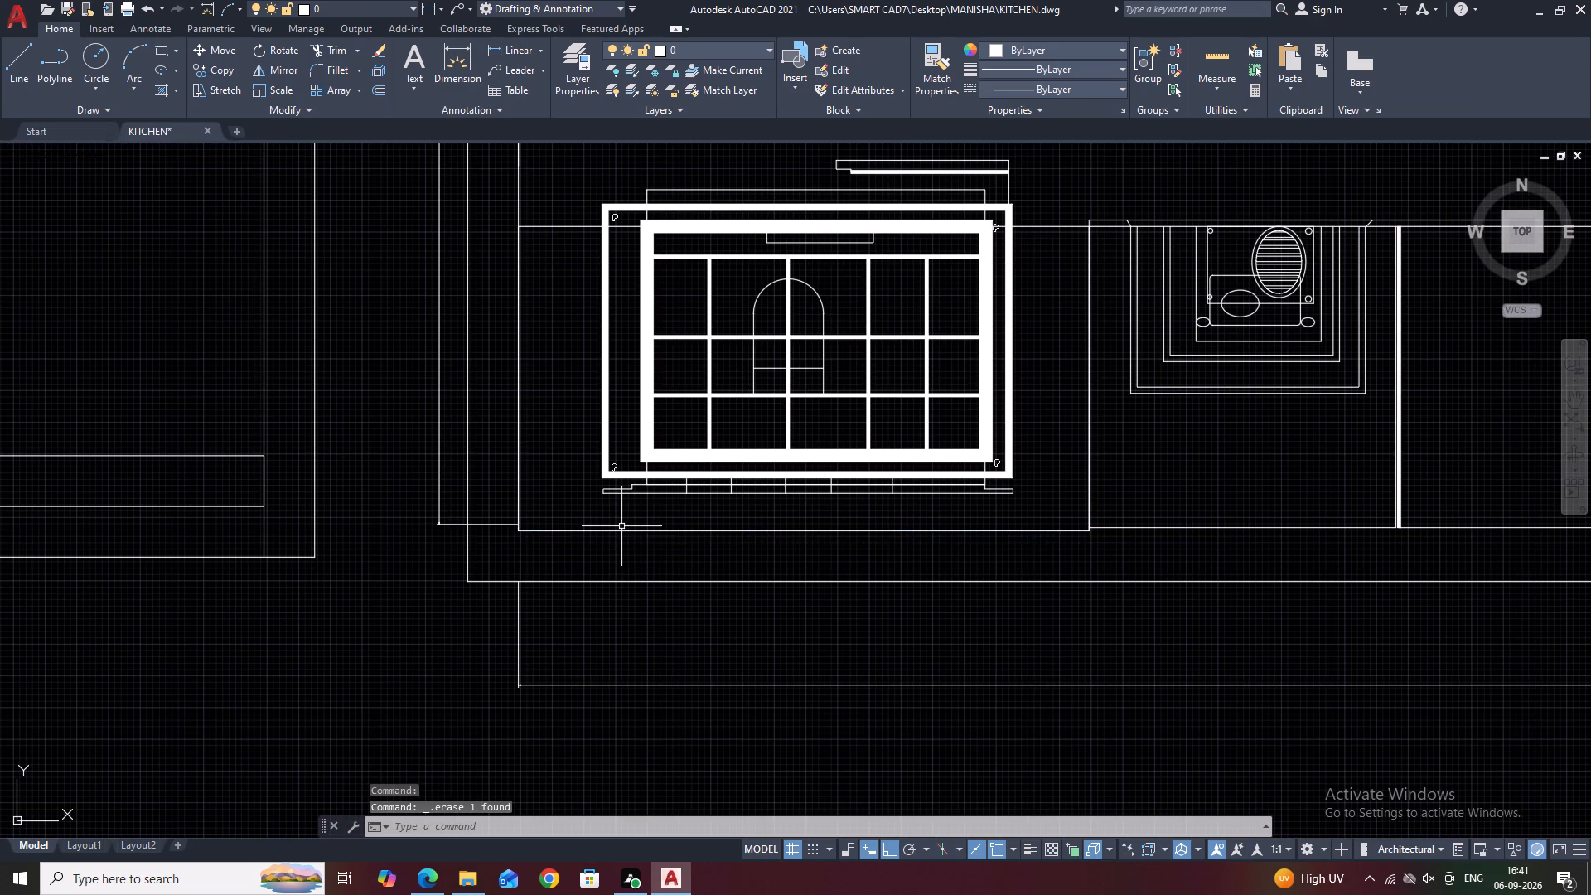
Move the rectangular unit outline around the gridded appliance straight up so its lower-left corner meets the 10' dimension's lower extension line.
click(621, 526)
click(602, 544)
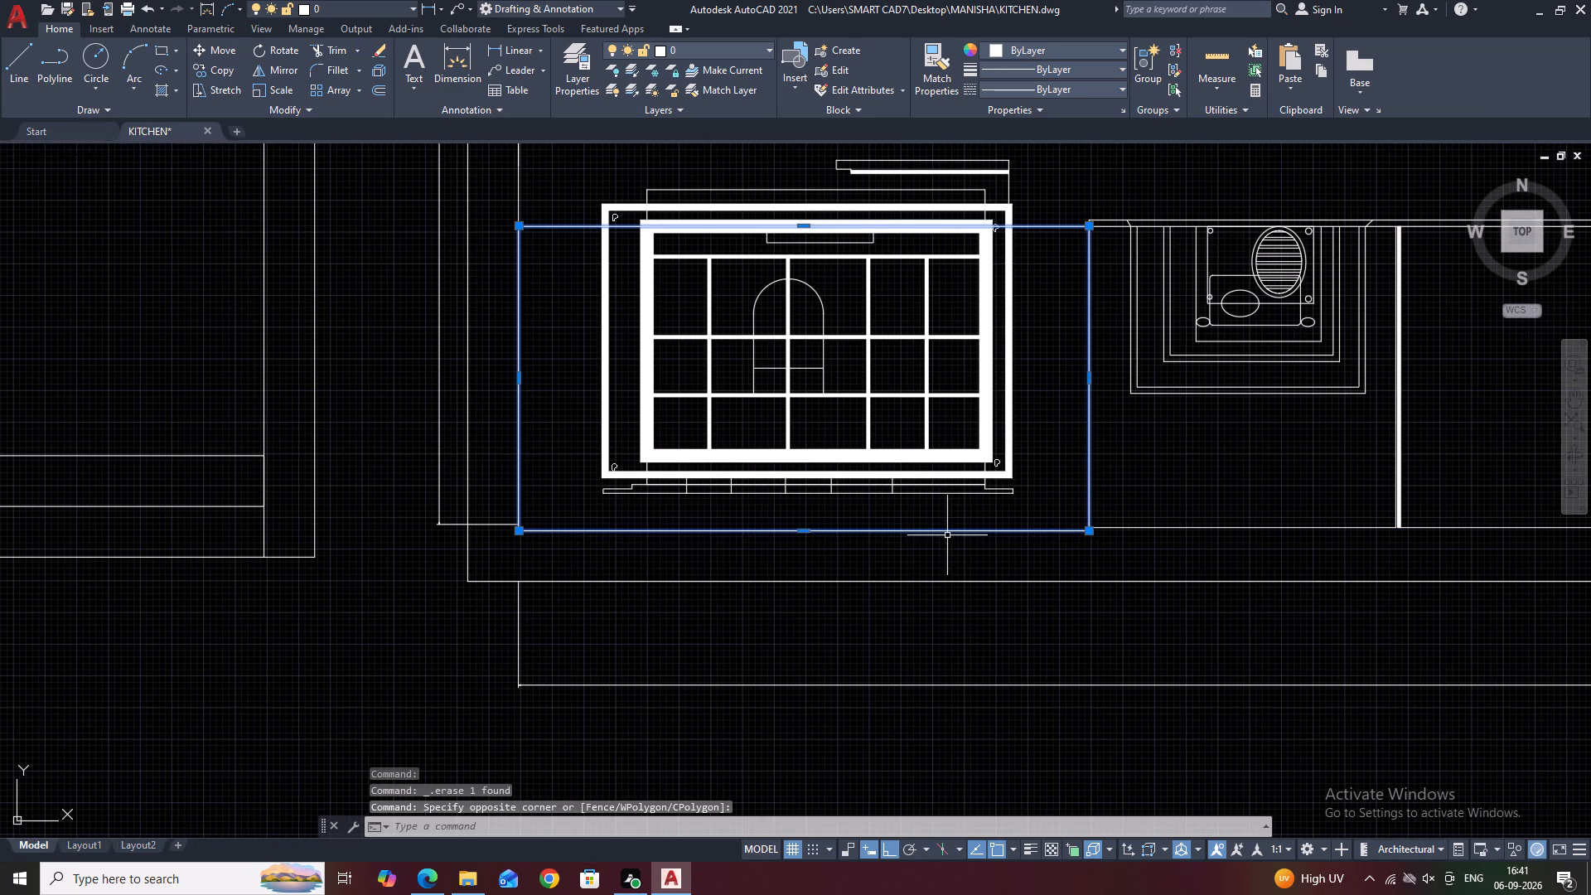
text(M)
key(space)
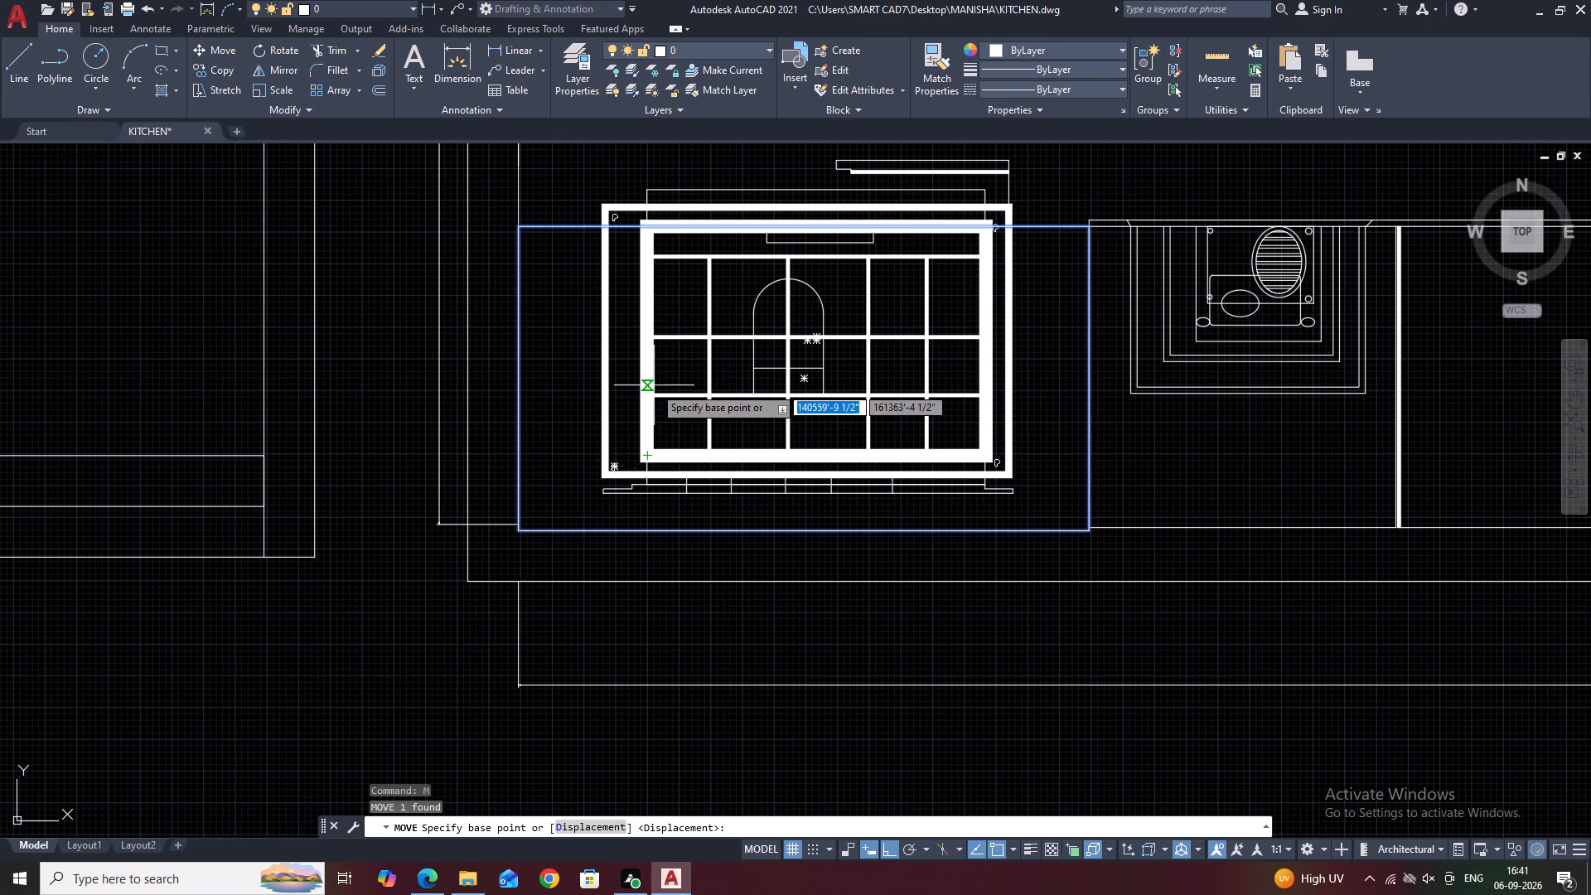
scroll(516, 531, up, 5)
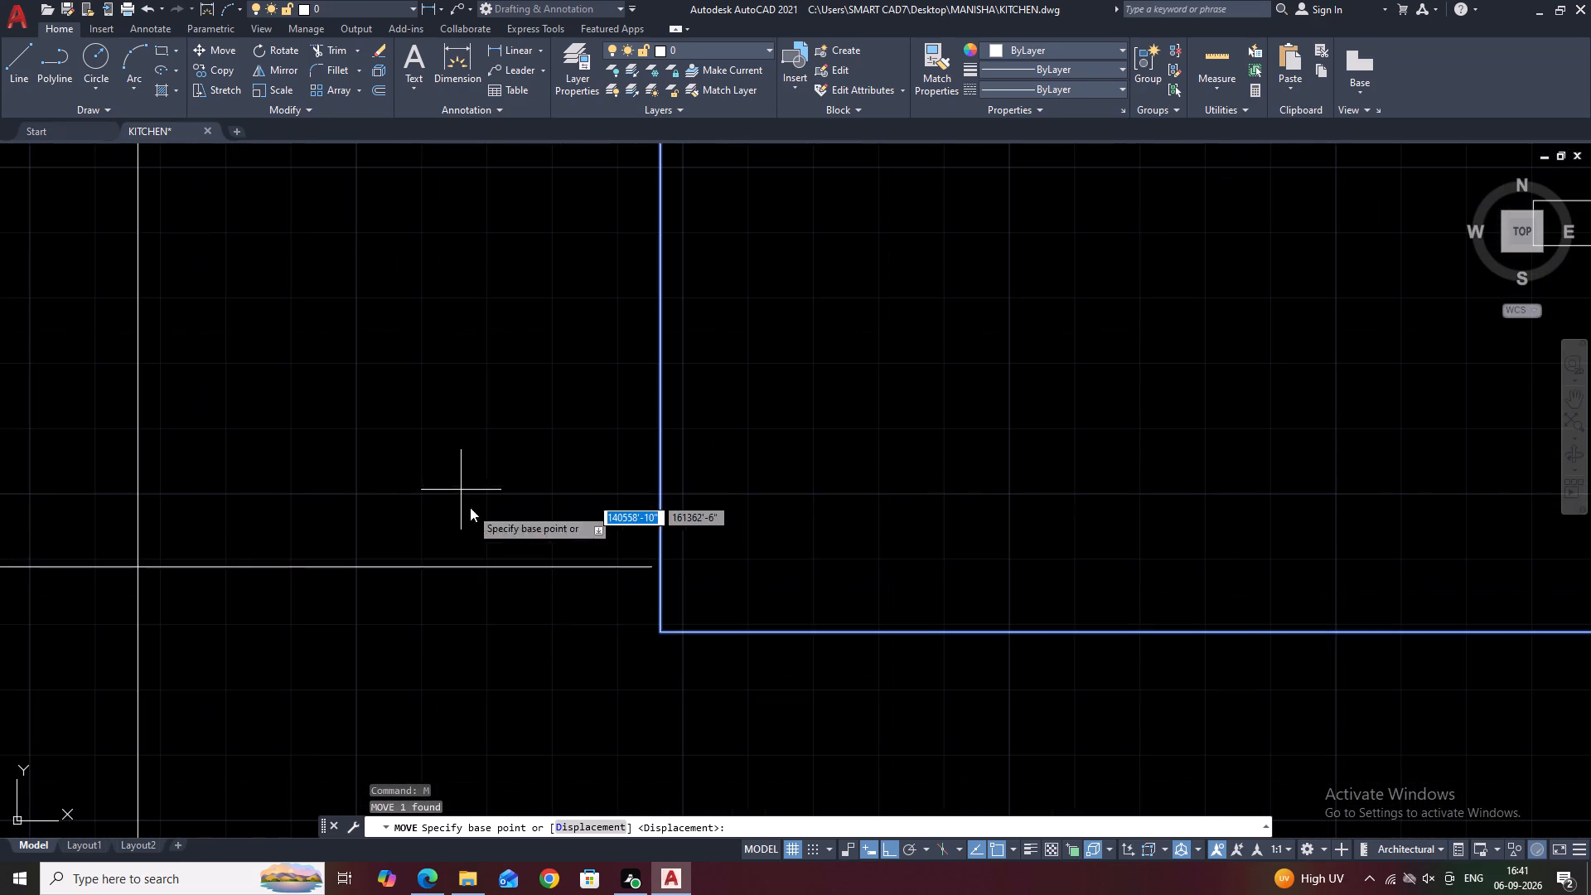
click(660, 633)
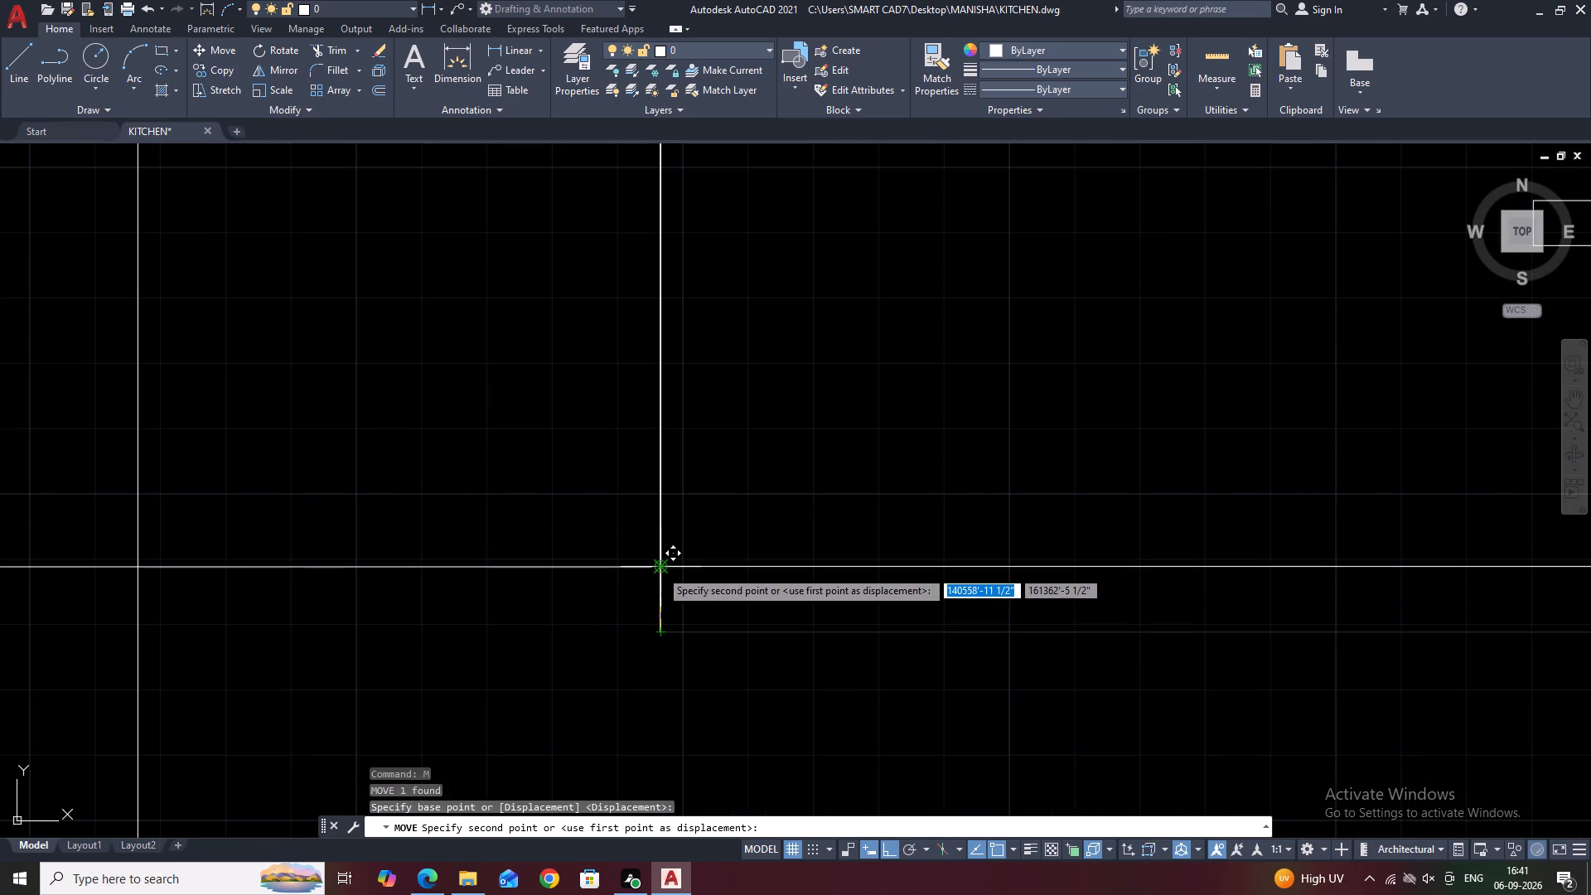
click(658, 569)
key(Escape)
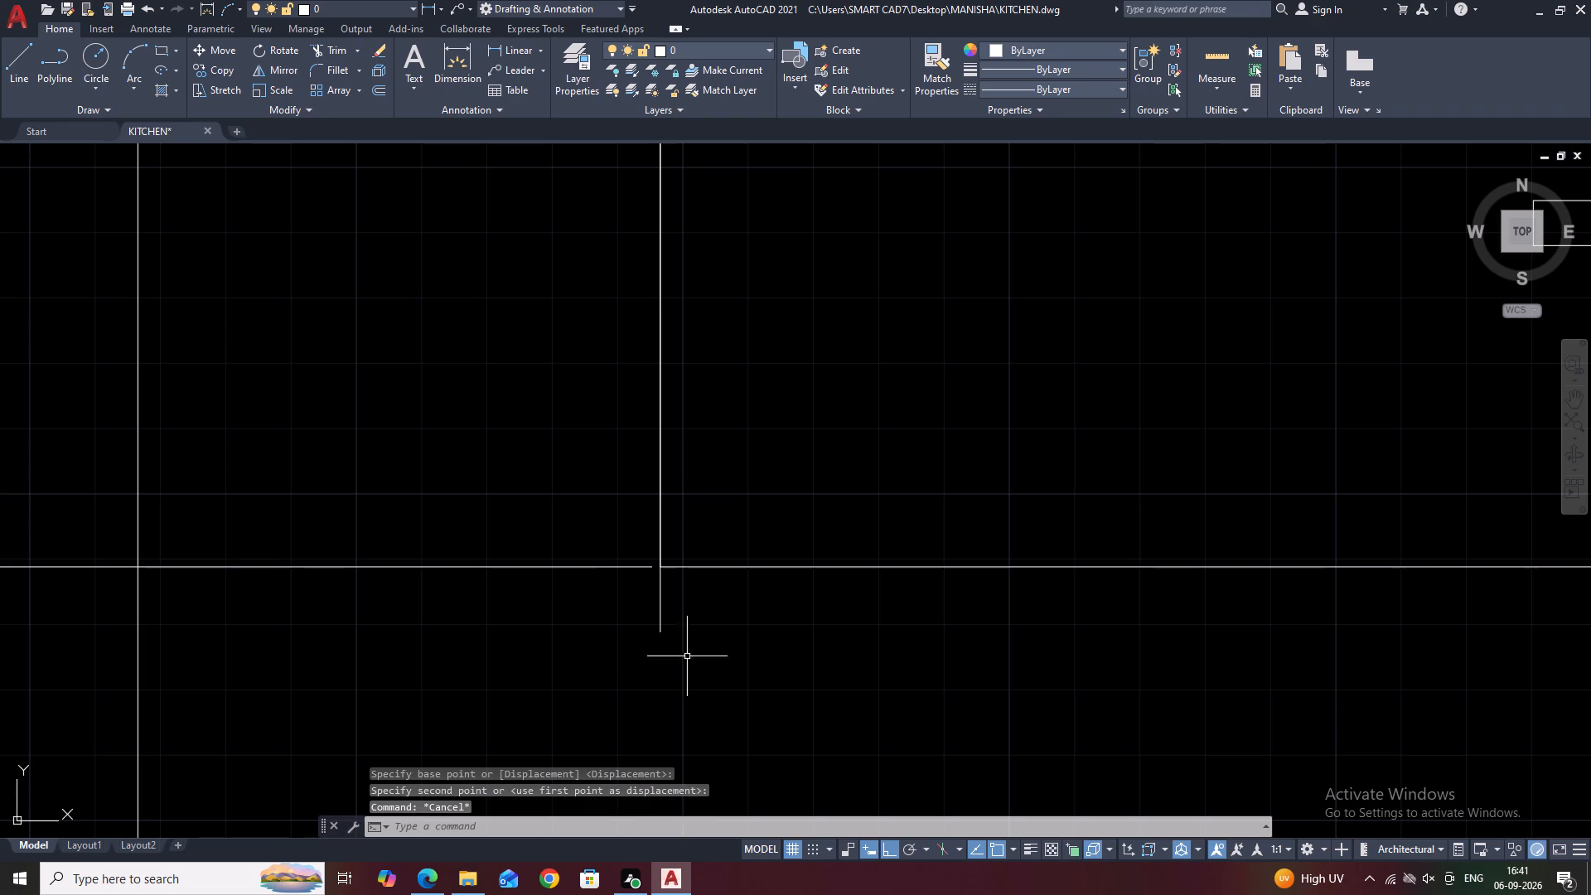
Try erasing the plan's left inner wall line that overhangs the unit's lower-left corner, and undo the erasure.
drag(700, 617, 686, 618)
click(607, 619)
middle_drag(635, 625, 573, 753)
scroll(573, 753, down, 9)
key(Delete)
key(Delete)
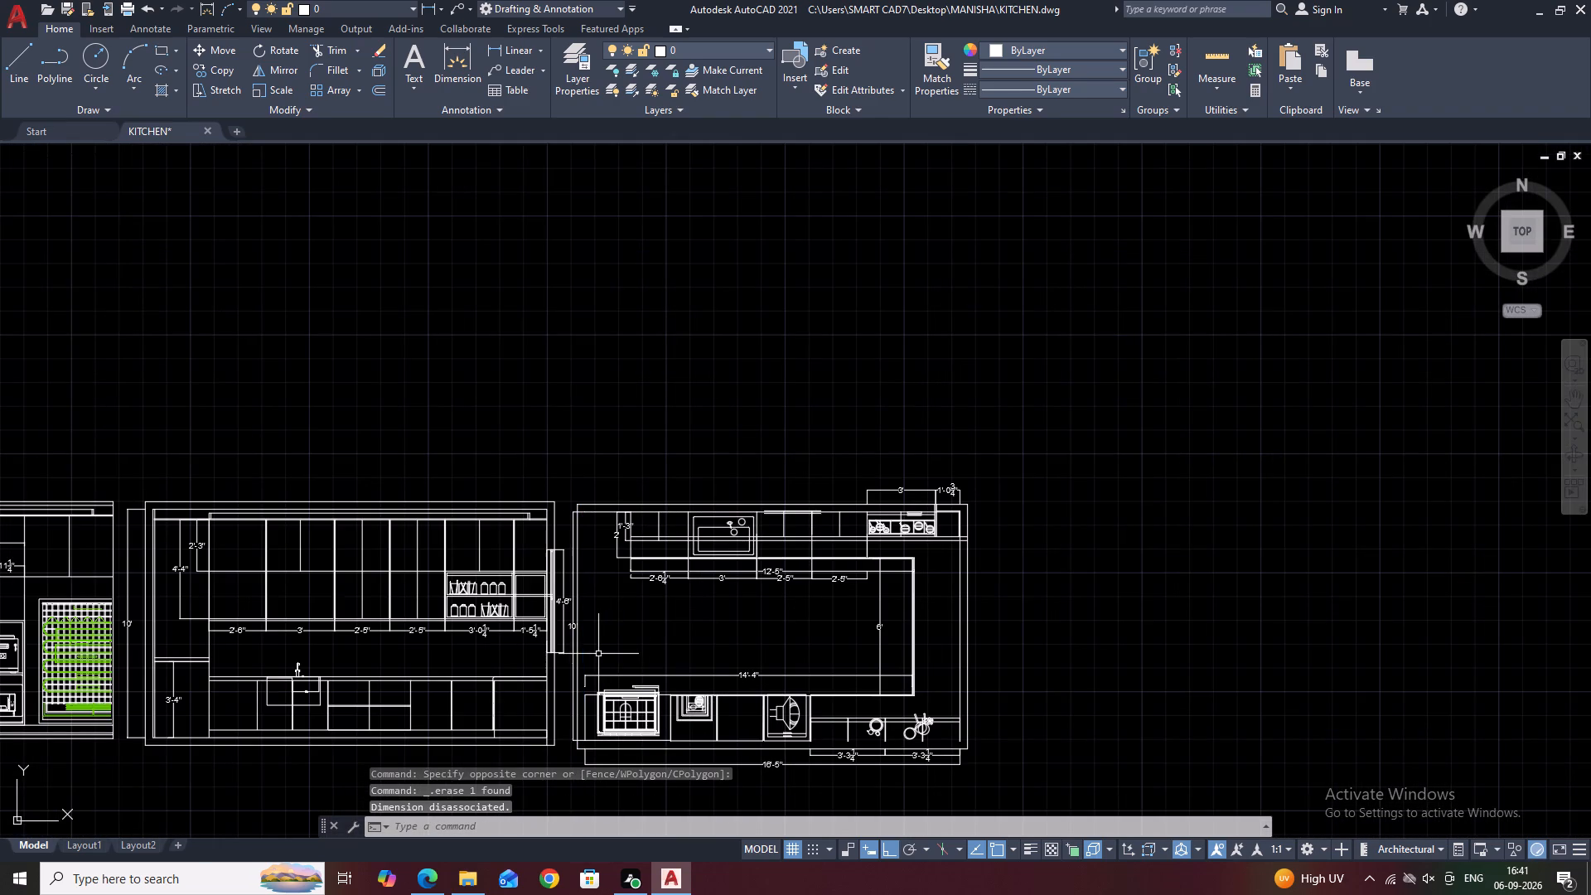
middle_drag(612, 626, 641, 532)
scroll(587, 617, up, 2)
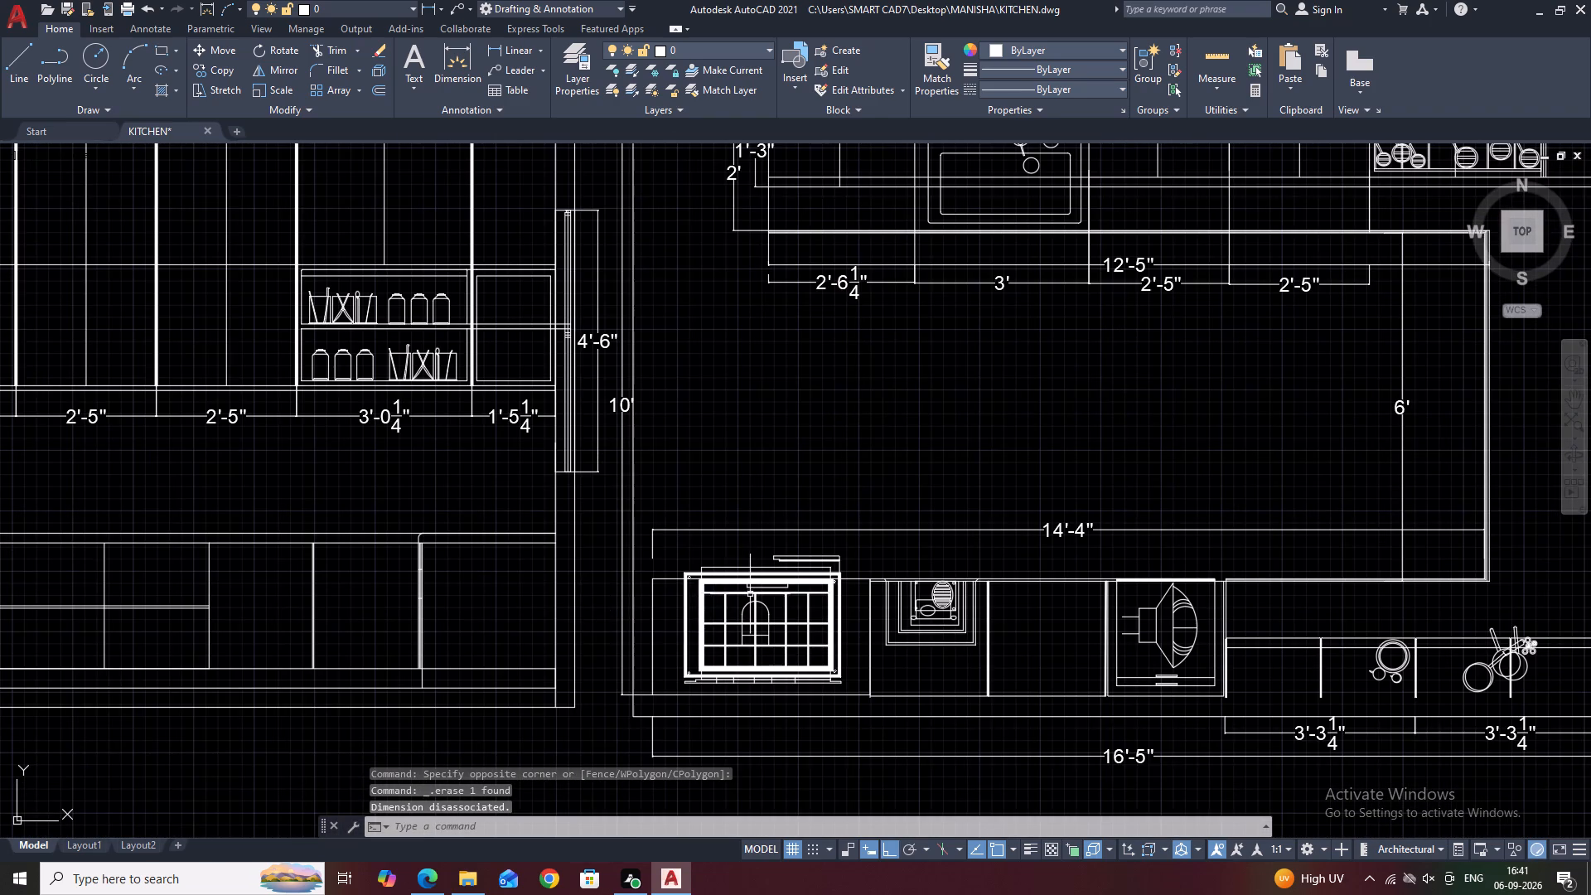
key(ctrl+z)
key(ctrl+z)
Trim the left inner wall line's short overhang below the rectangular unit's lower-left corner.
middle_drag(643, 663, 654, 535)
scroll(607, 633, up, 3)
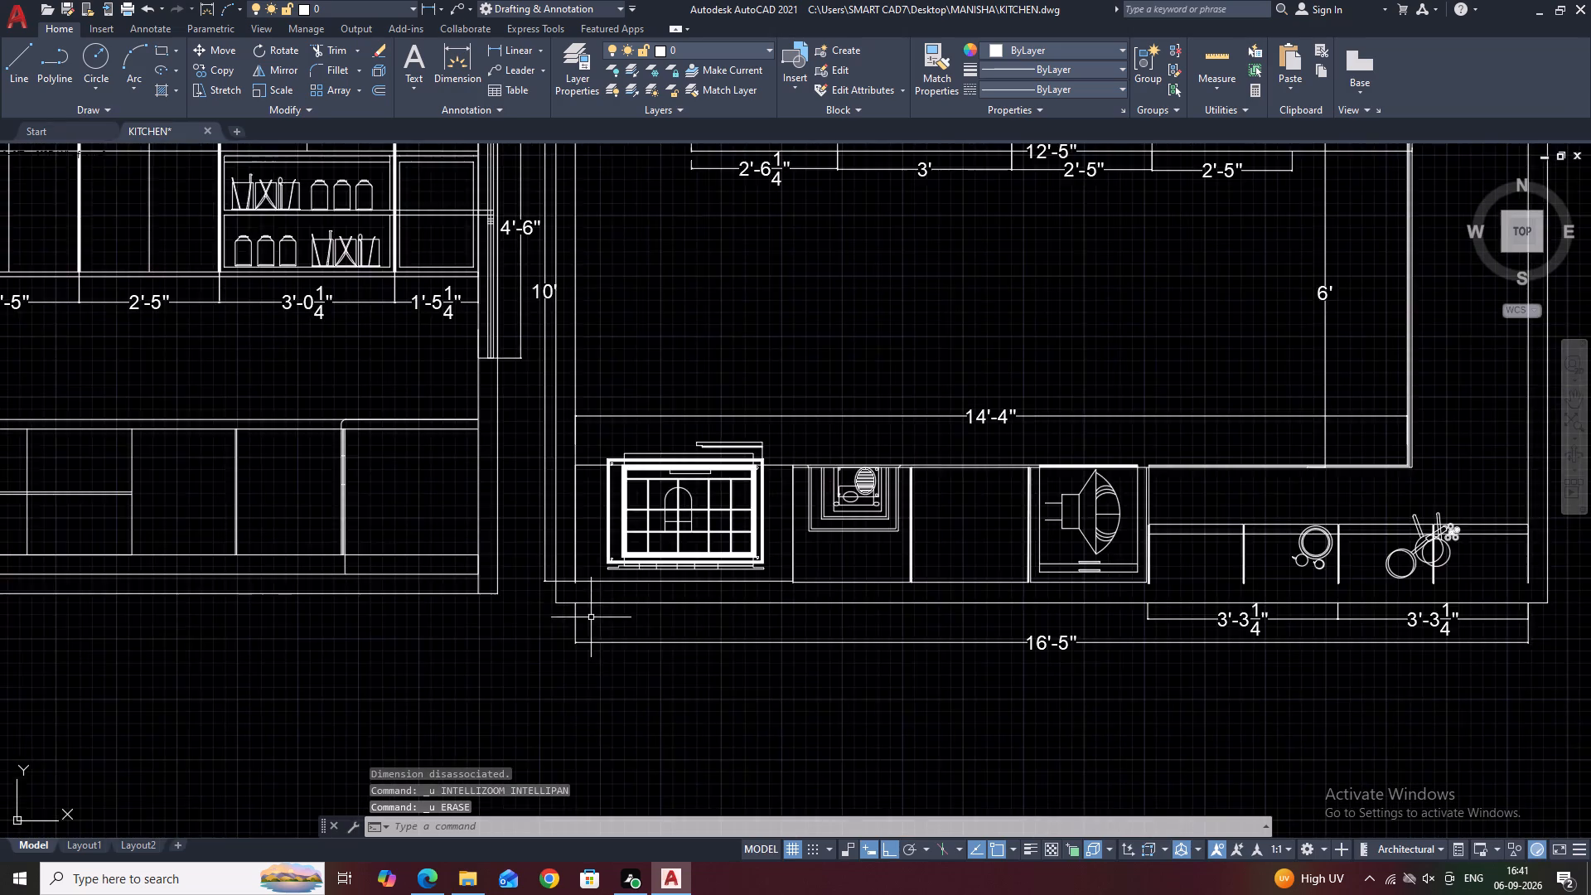
scroll(591, 617, up, 2)
text(TR)
key(space)
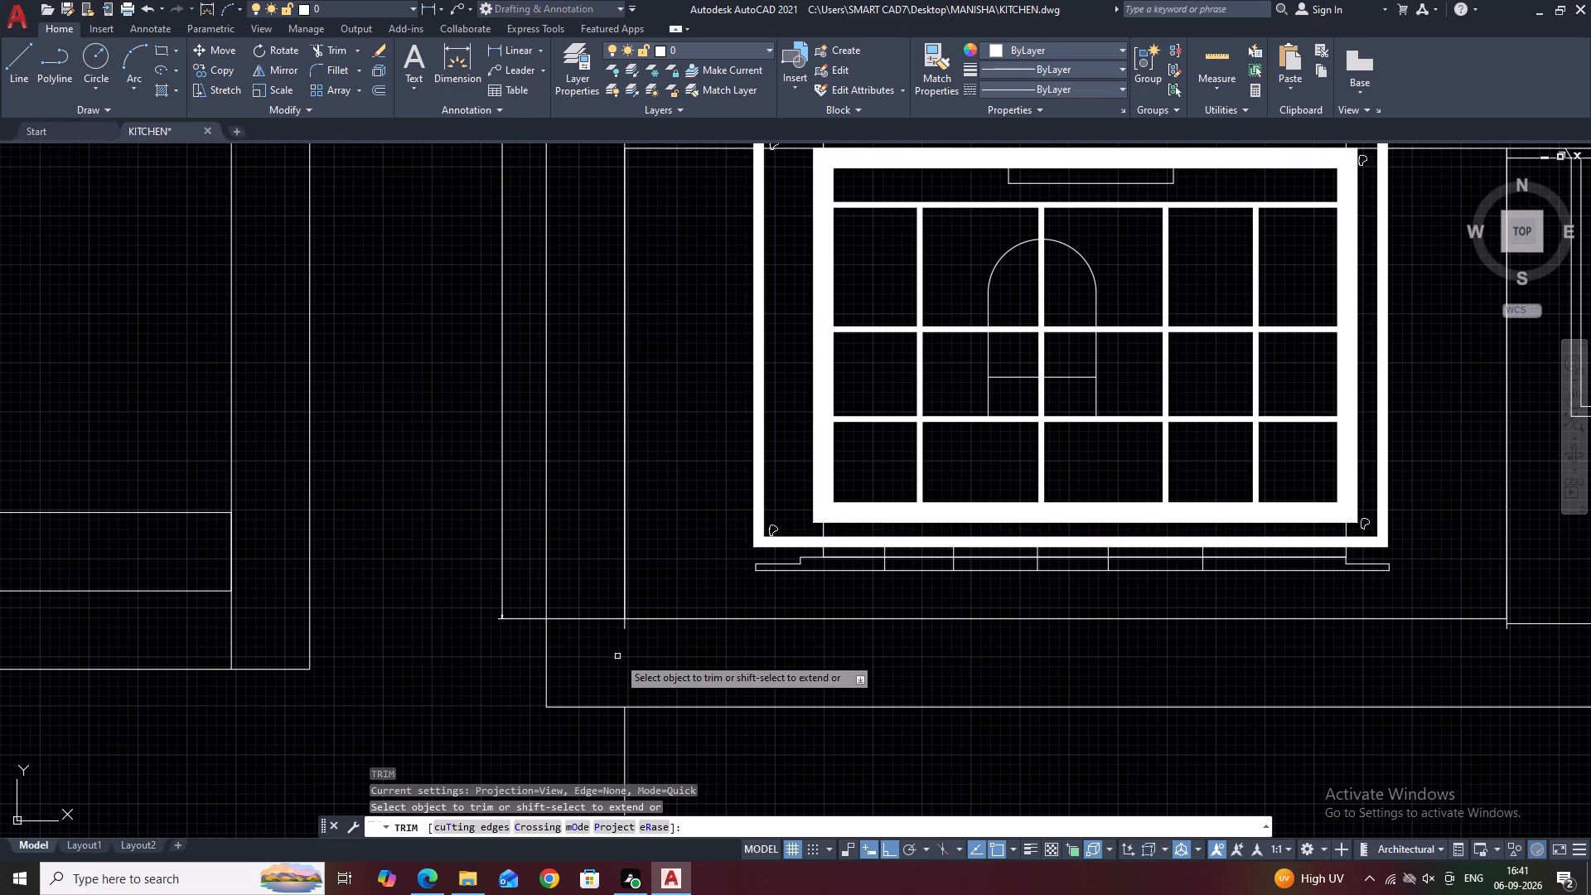
click(624, 624)
key(Escape)
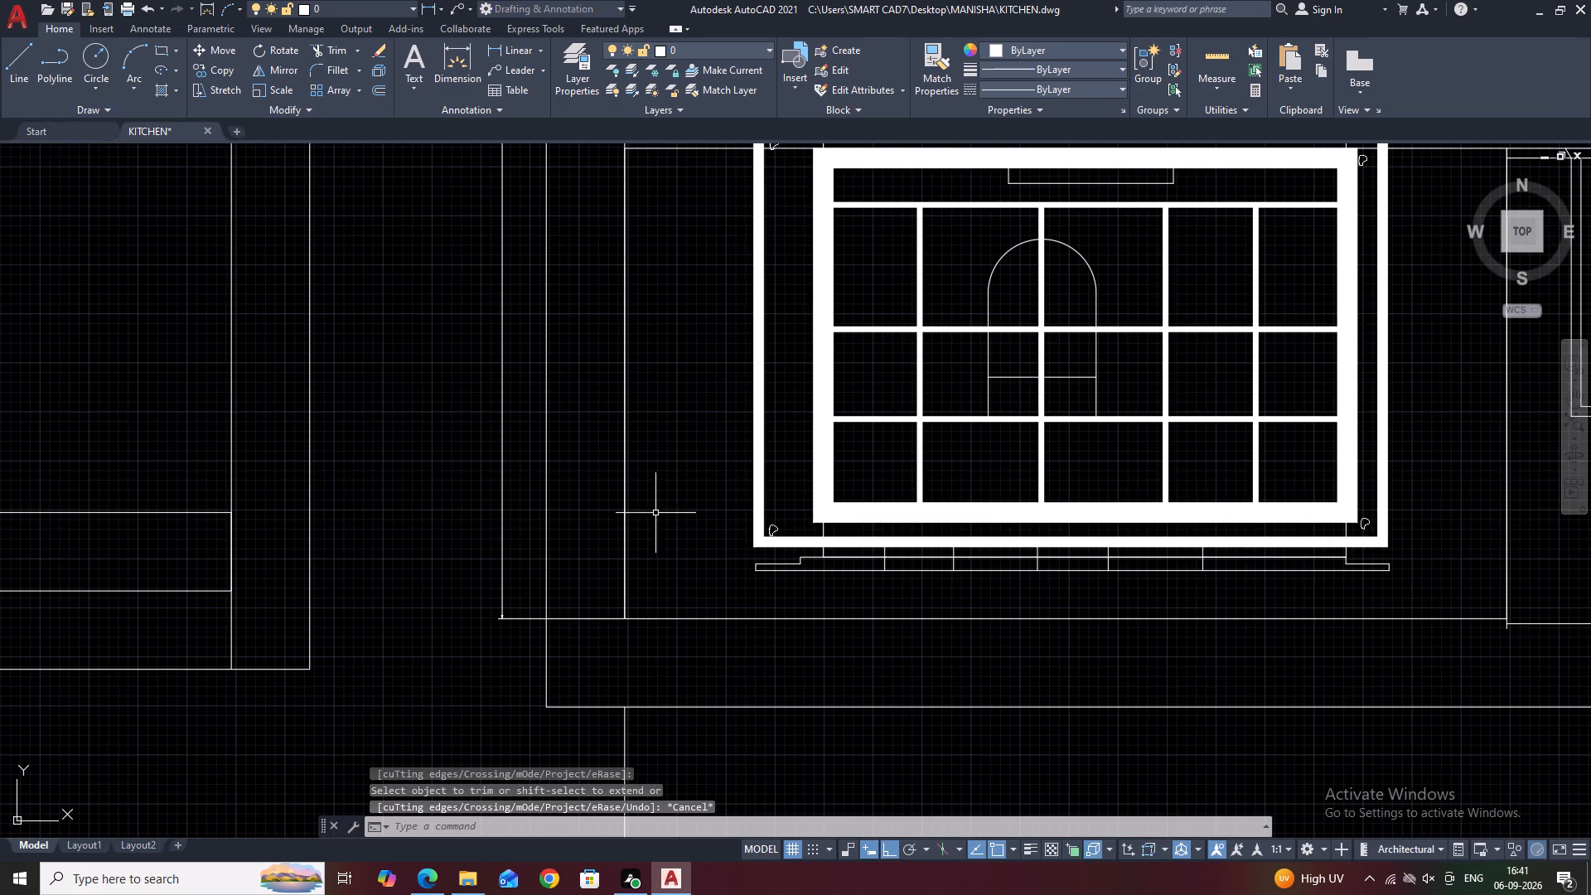
click(627, 436)
key(Escape)
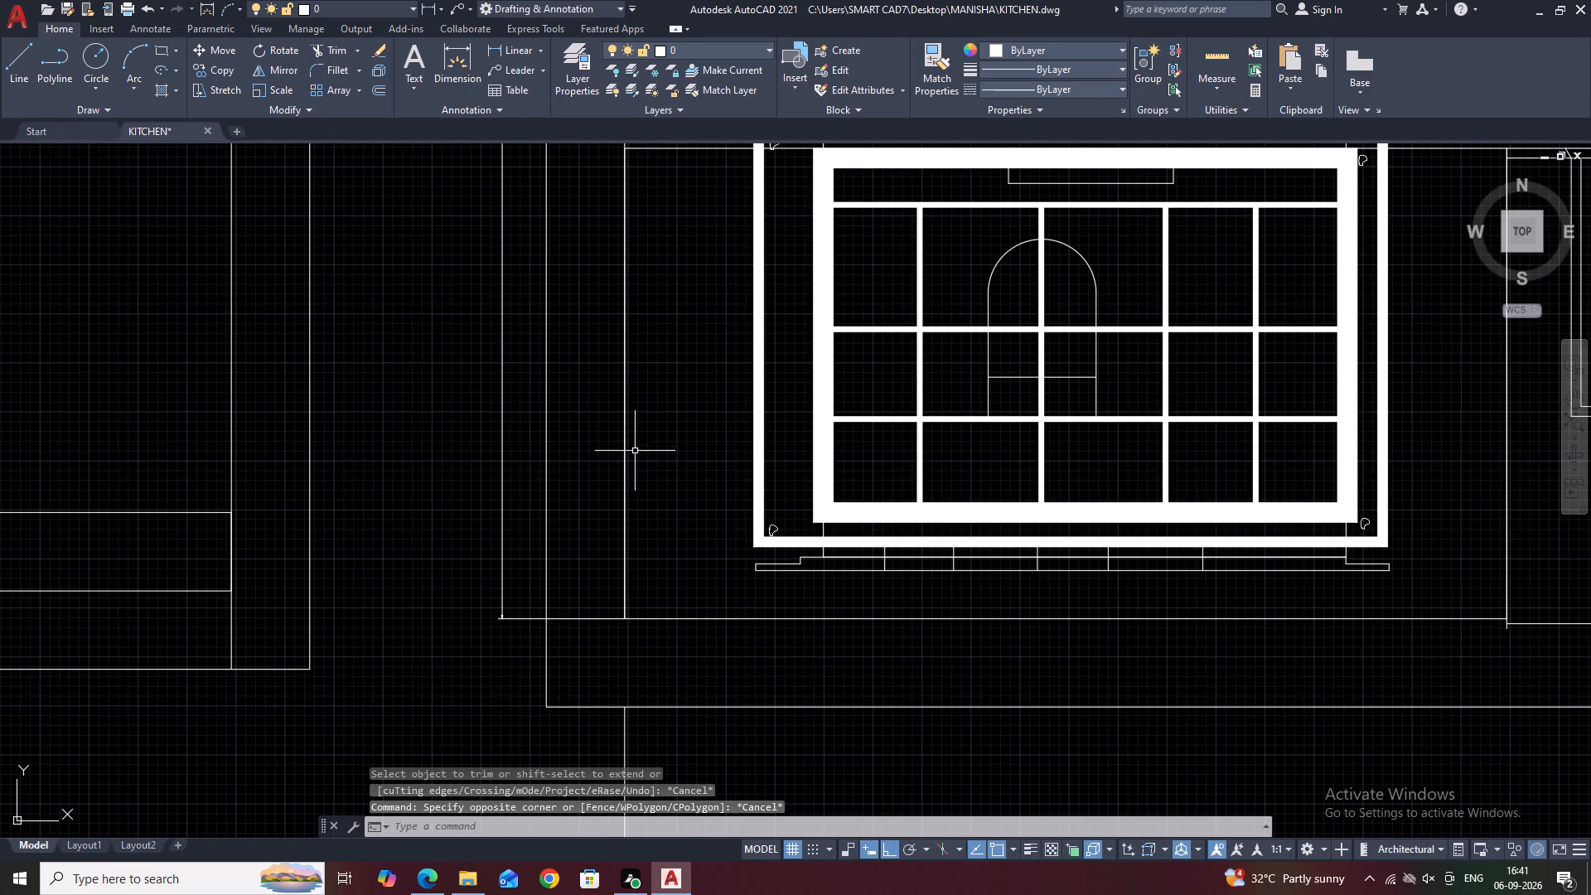
Review the dimensioned kitchen plan and its placement beside the elevations.
scroll(643, 472, down, 3)
scroll(860, 487, down, 1)
middle_drag(1035, 481, 573, 583)
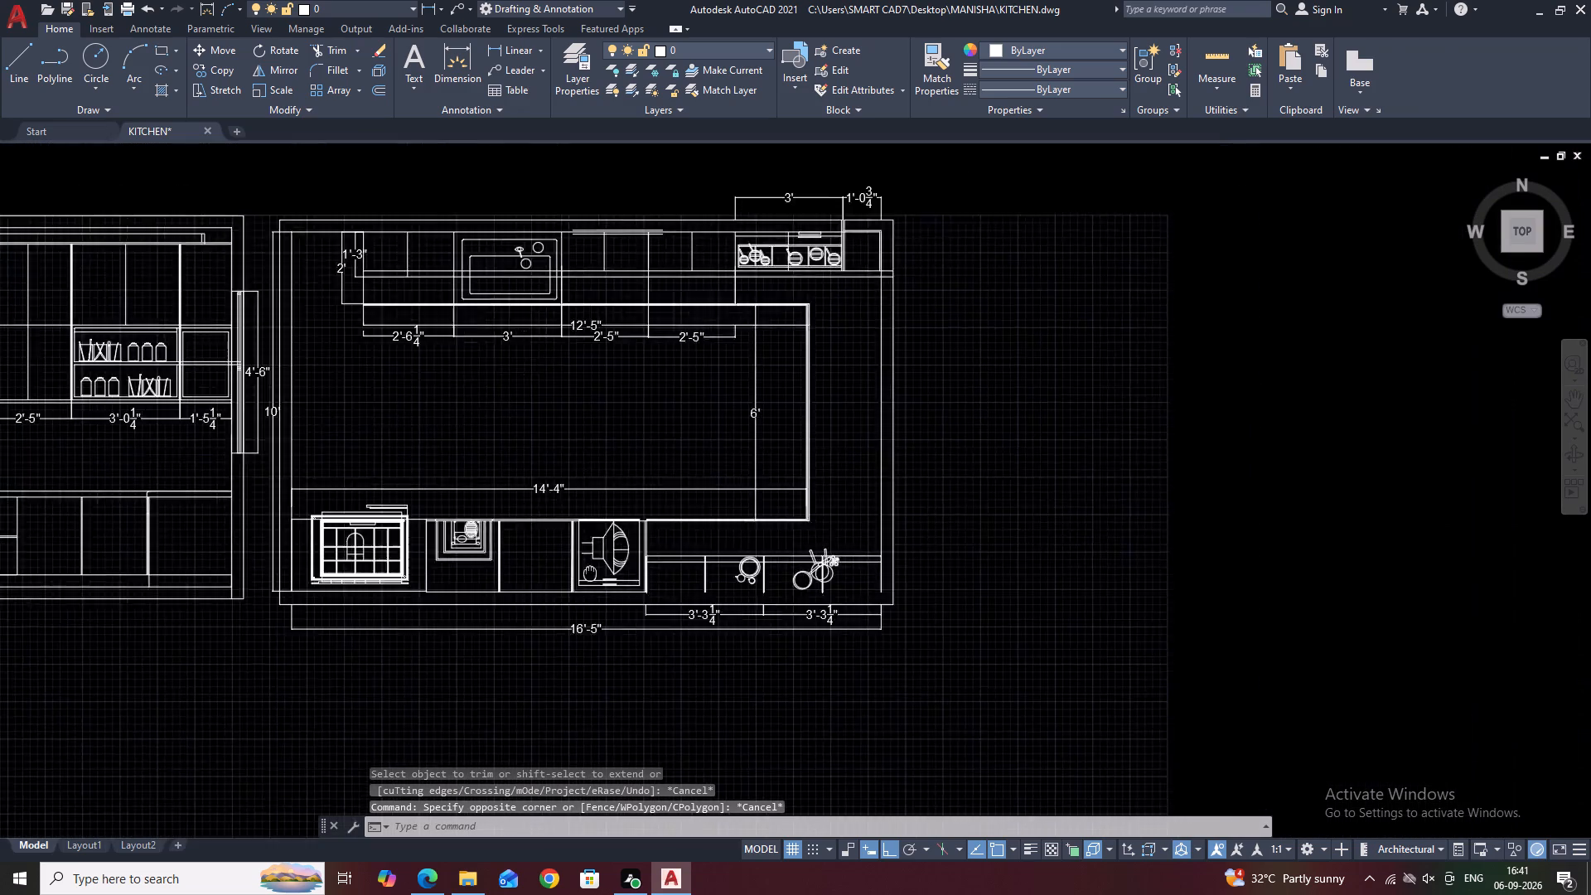
middle_drag(573, 583, 567, 577)
scroll(544, 593, down, 1)
middle_drag(539, 585, 776, 472)
scroll(862, 495, down, 2)
middle_drag(921, 521, 909, 496)
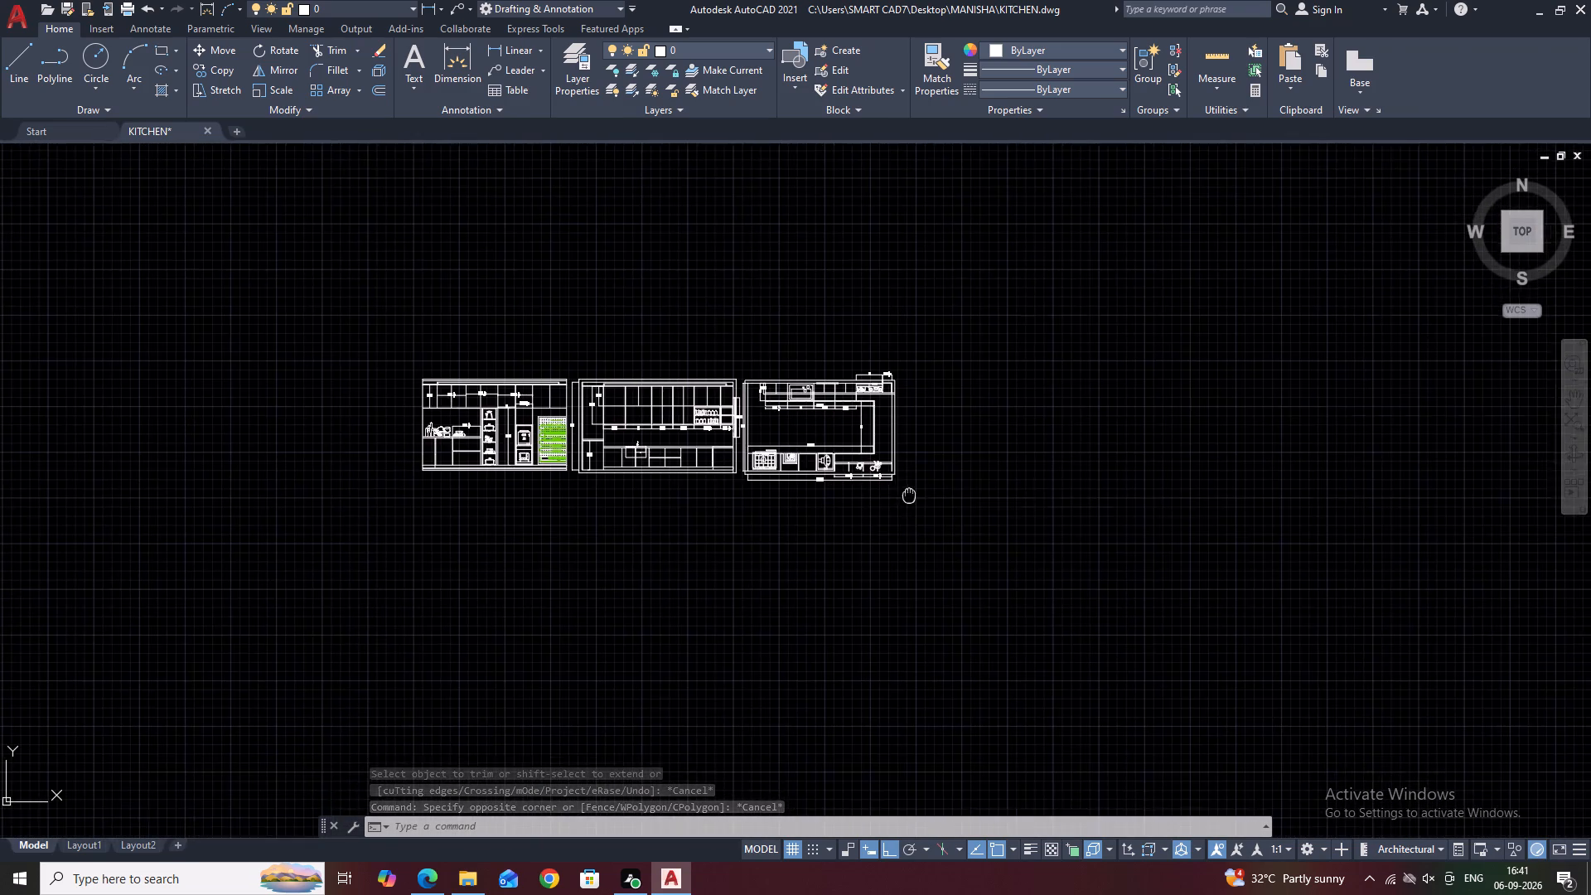
scroll(715, 457, up, 2)
middle_drag(893, 530, 817, 428)
middle_drag(834, 475, 798, 407)
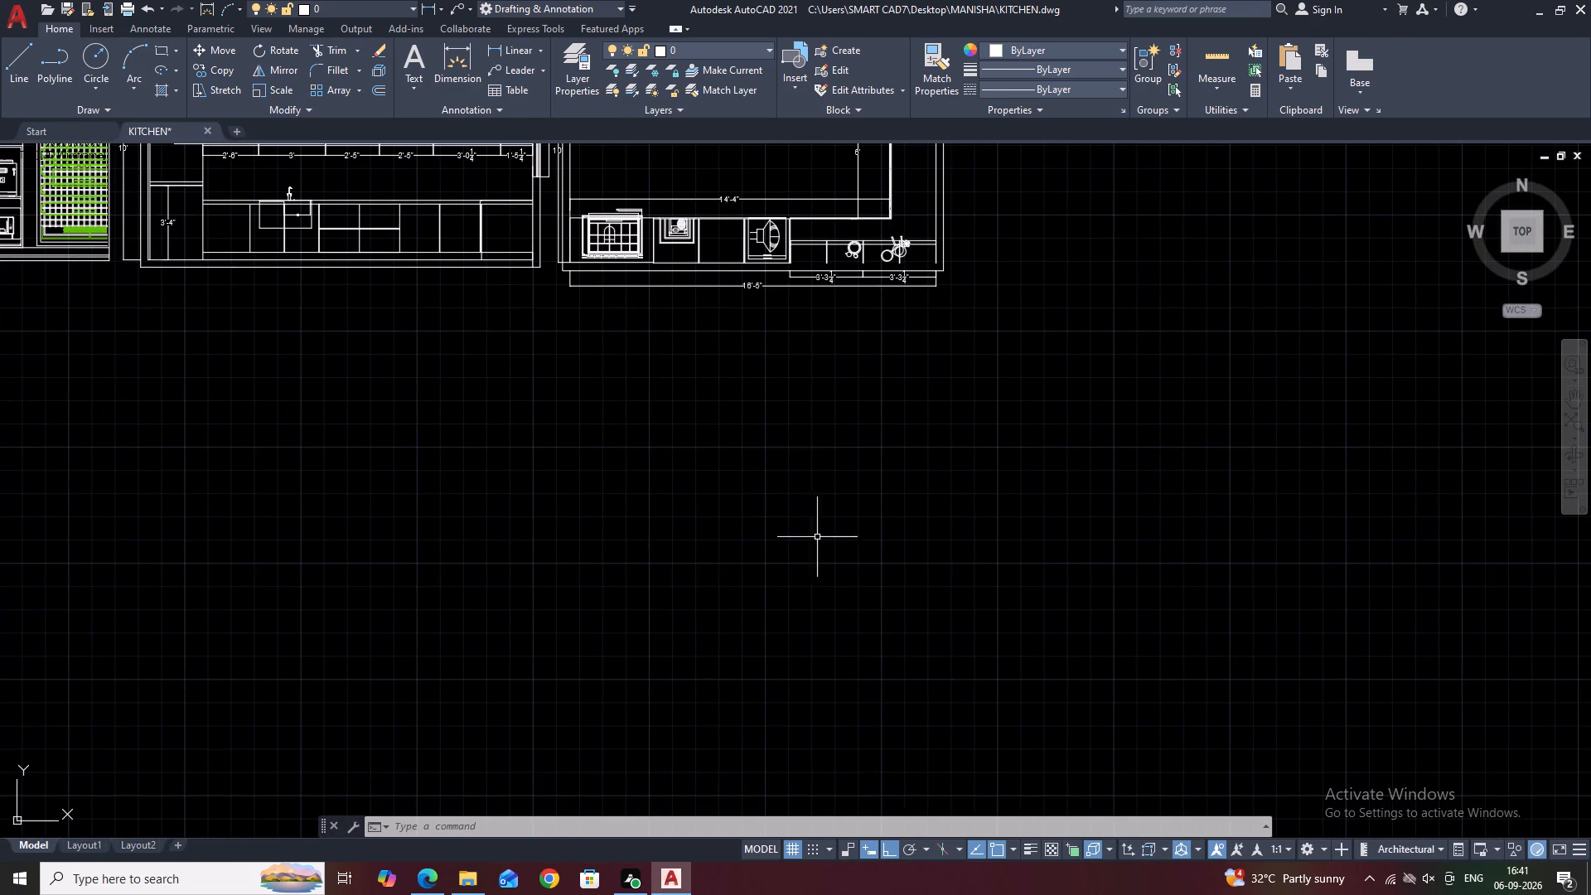
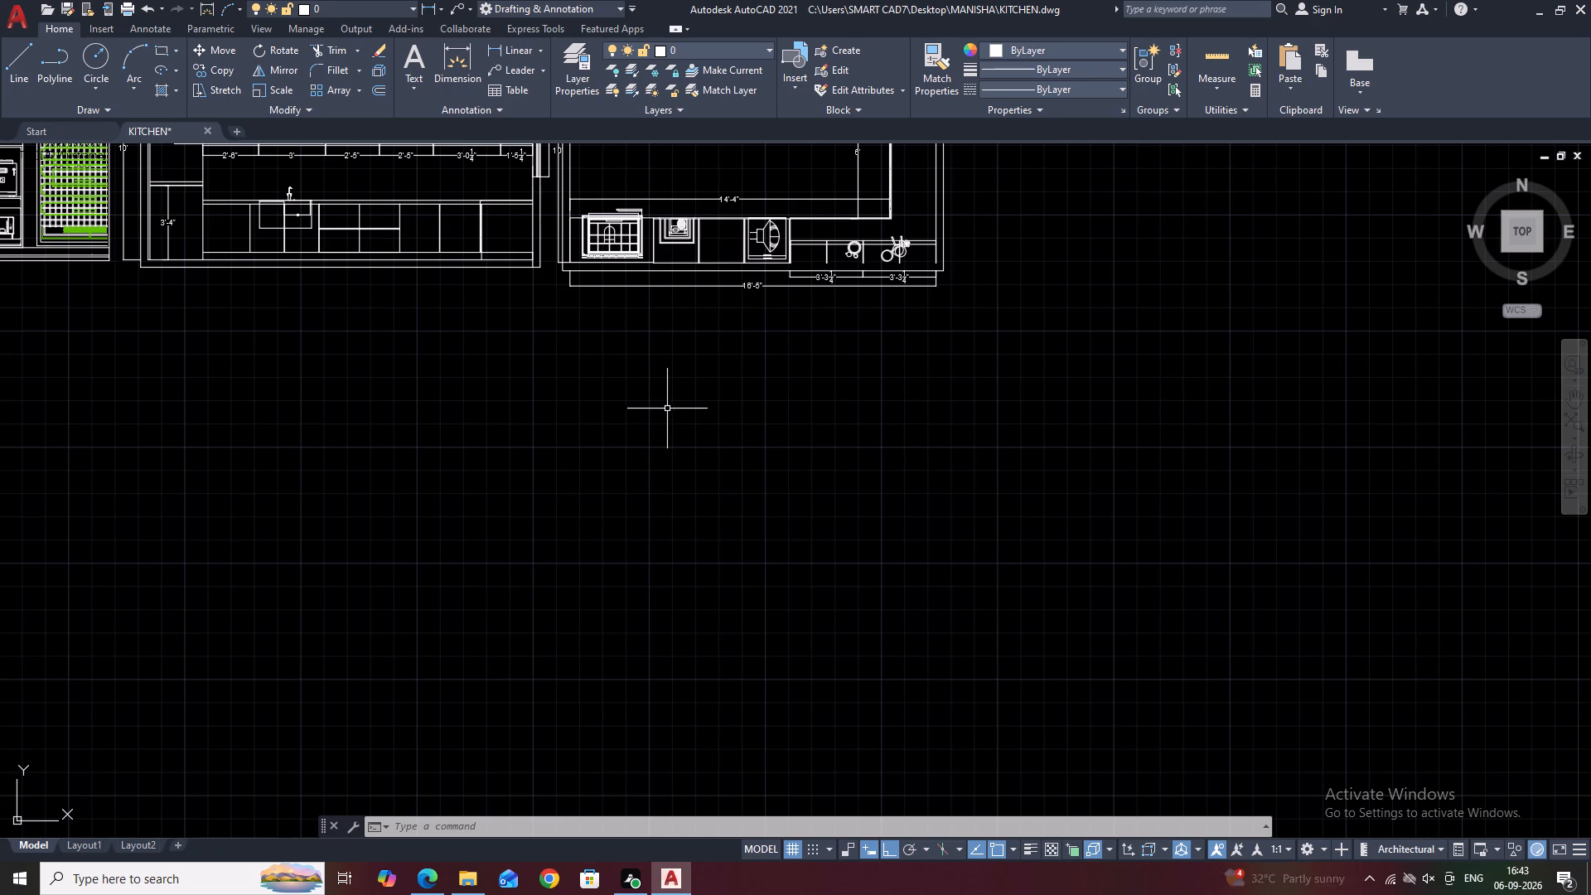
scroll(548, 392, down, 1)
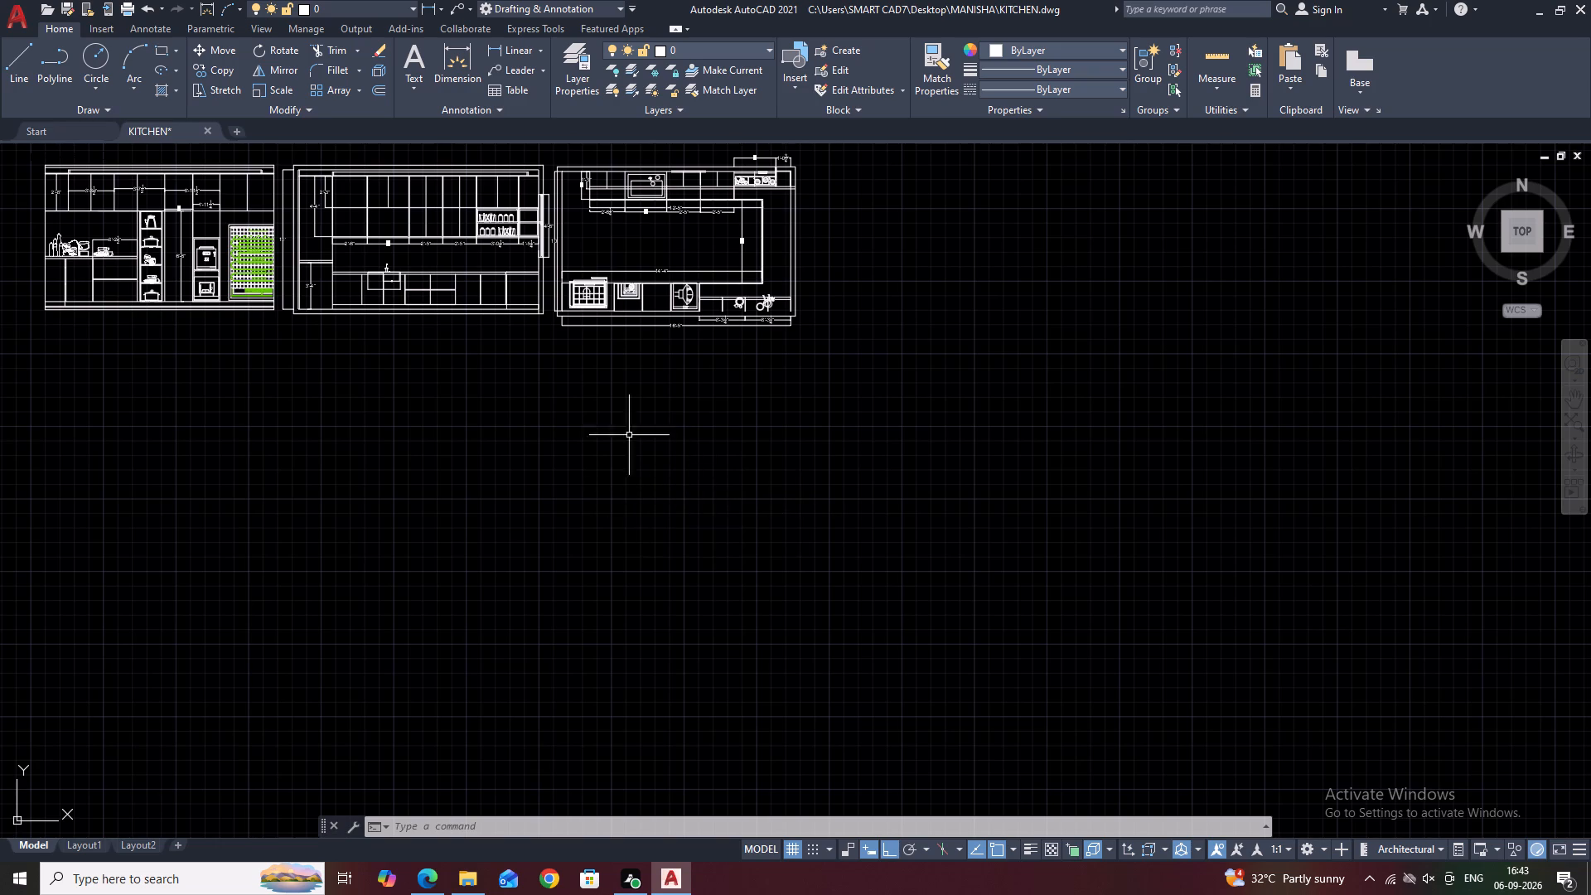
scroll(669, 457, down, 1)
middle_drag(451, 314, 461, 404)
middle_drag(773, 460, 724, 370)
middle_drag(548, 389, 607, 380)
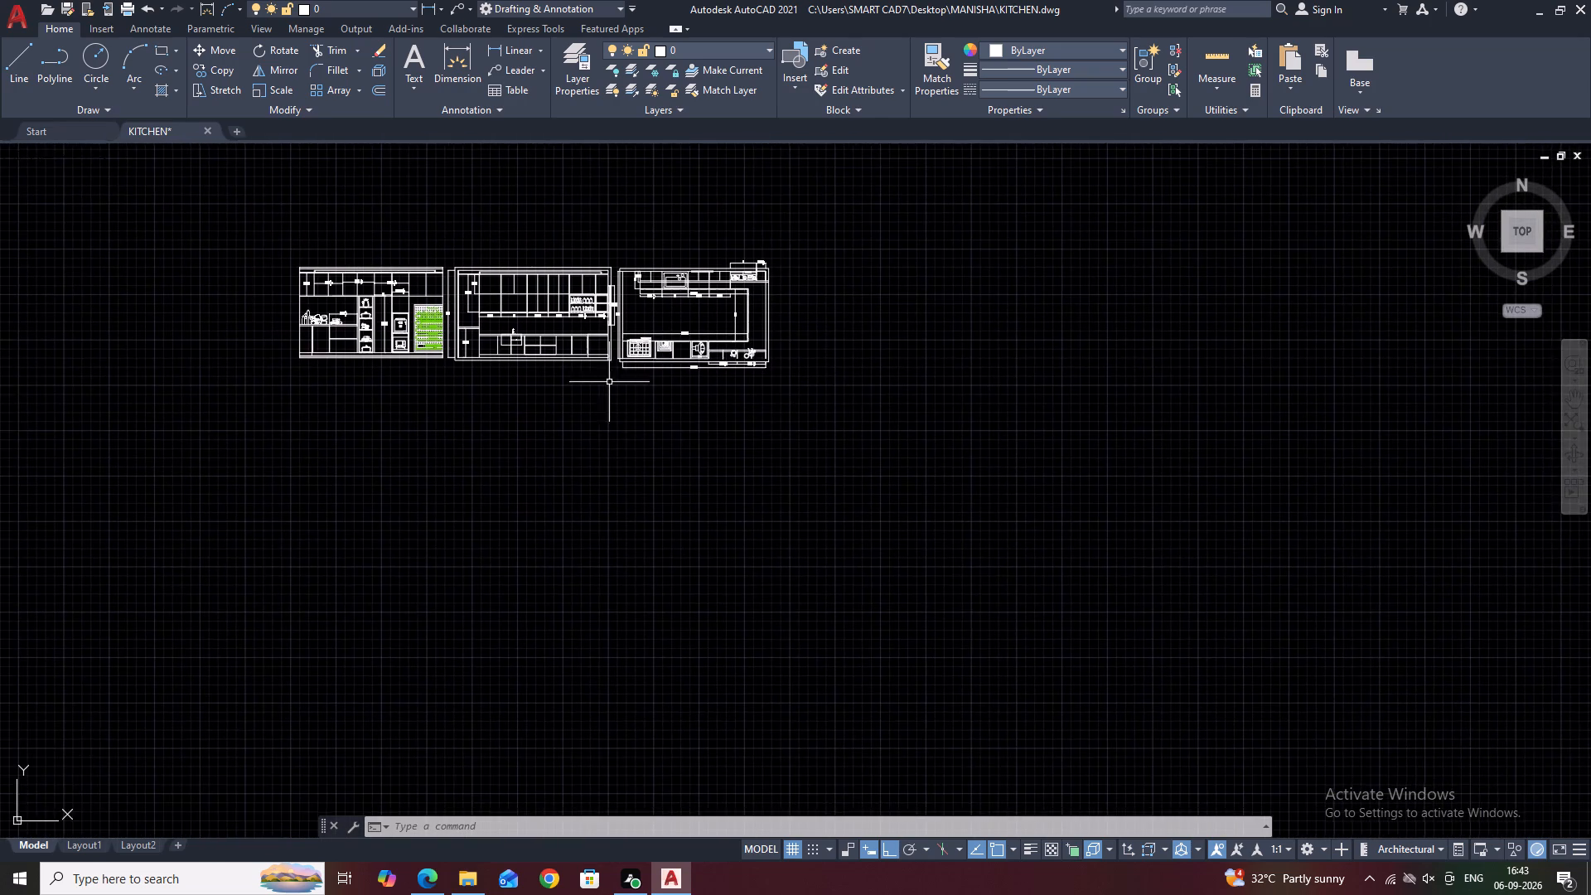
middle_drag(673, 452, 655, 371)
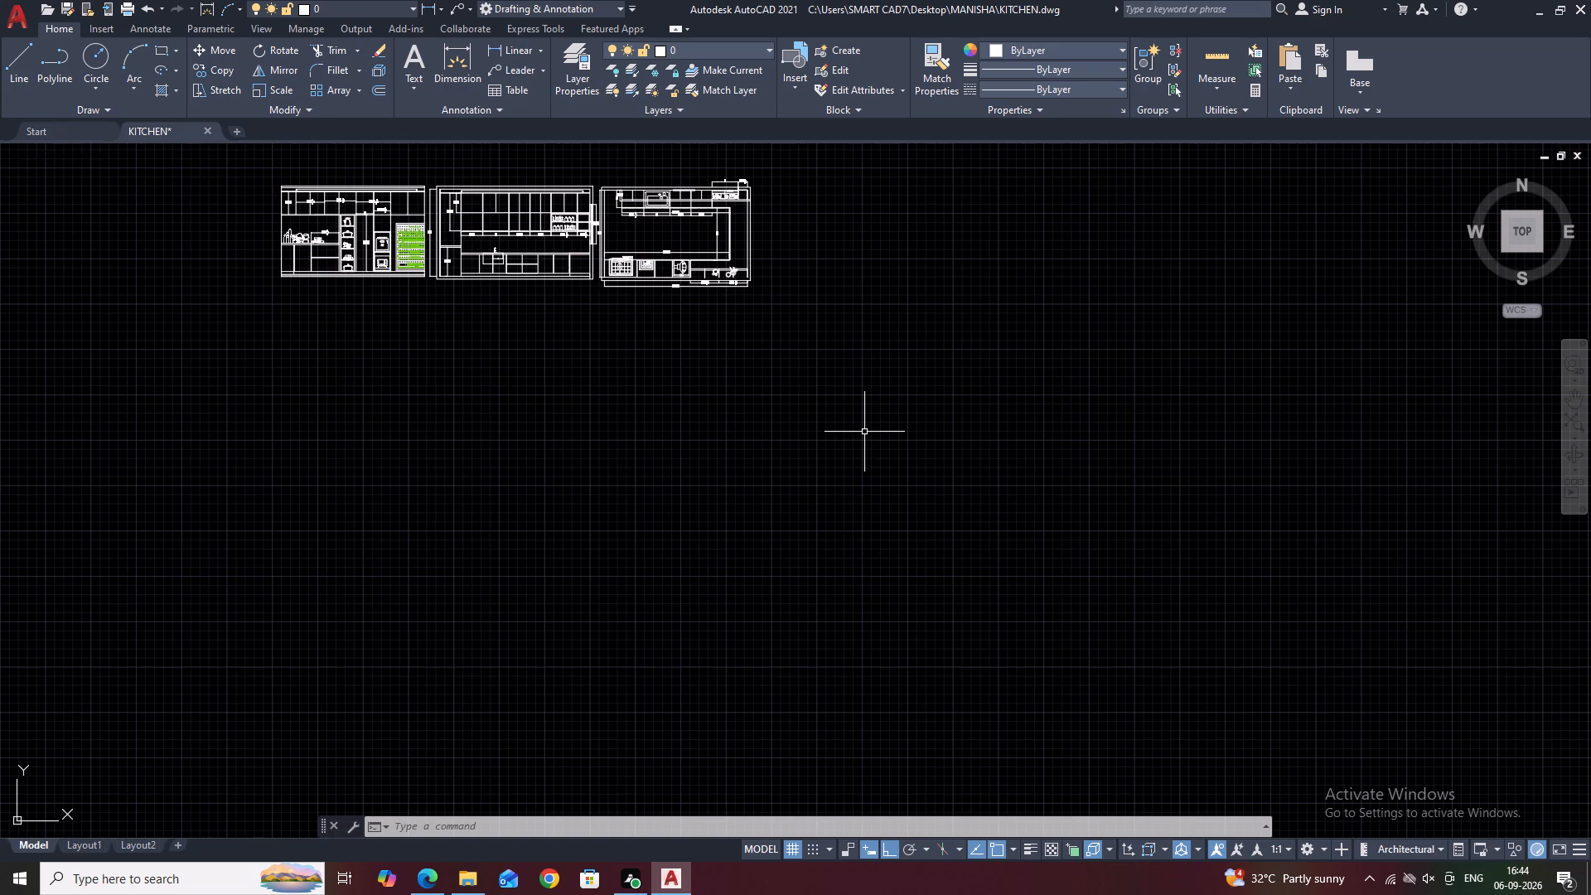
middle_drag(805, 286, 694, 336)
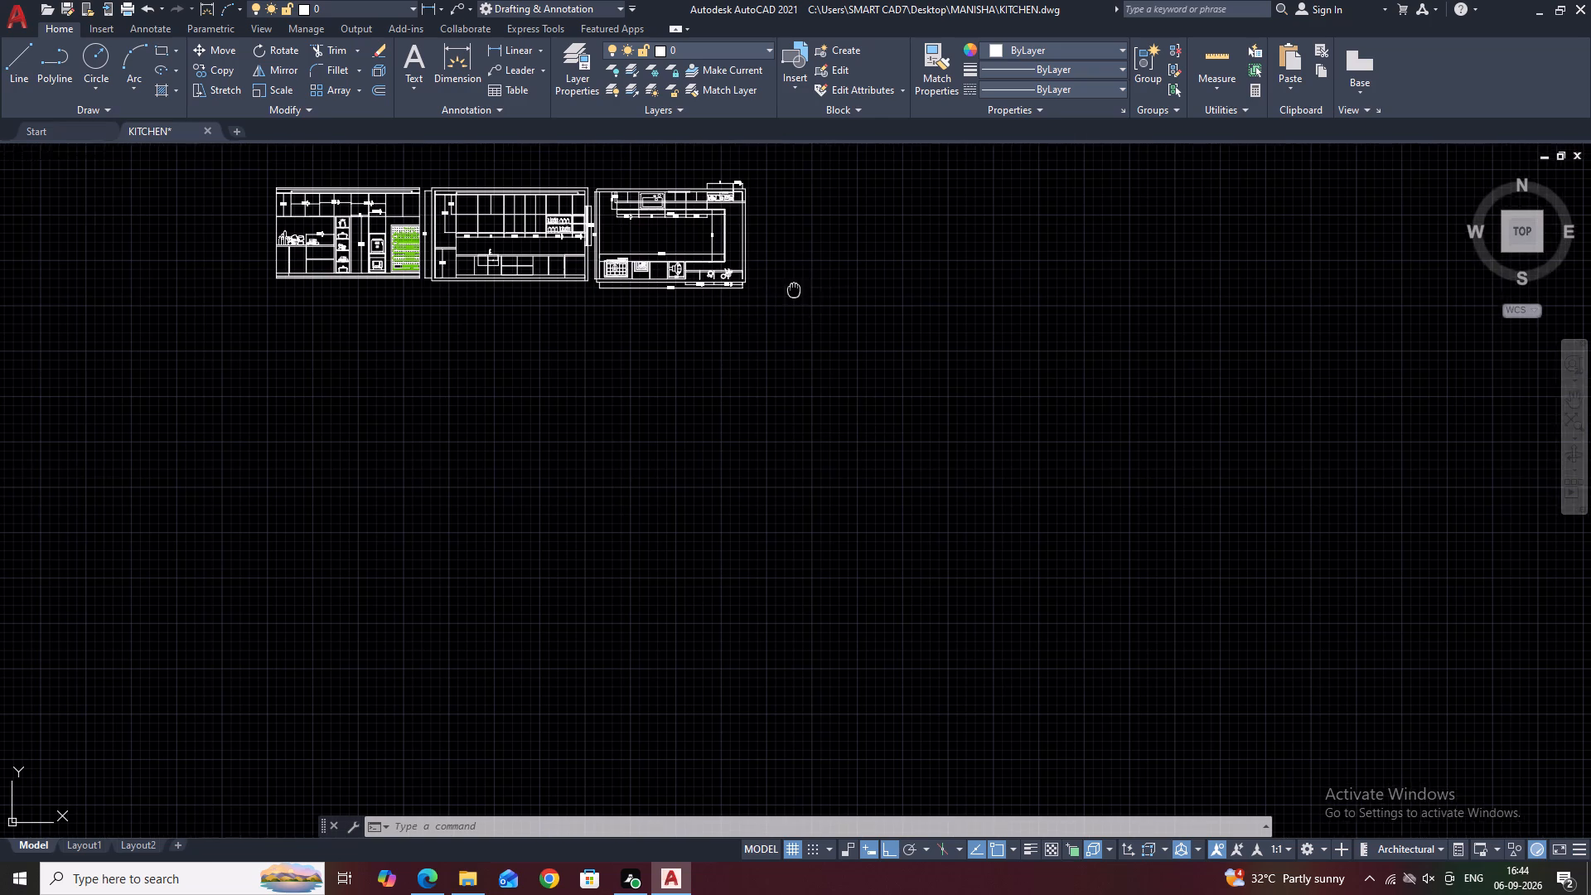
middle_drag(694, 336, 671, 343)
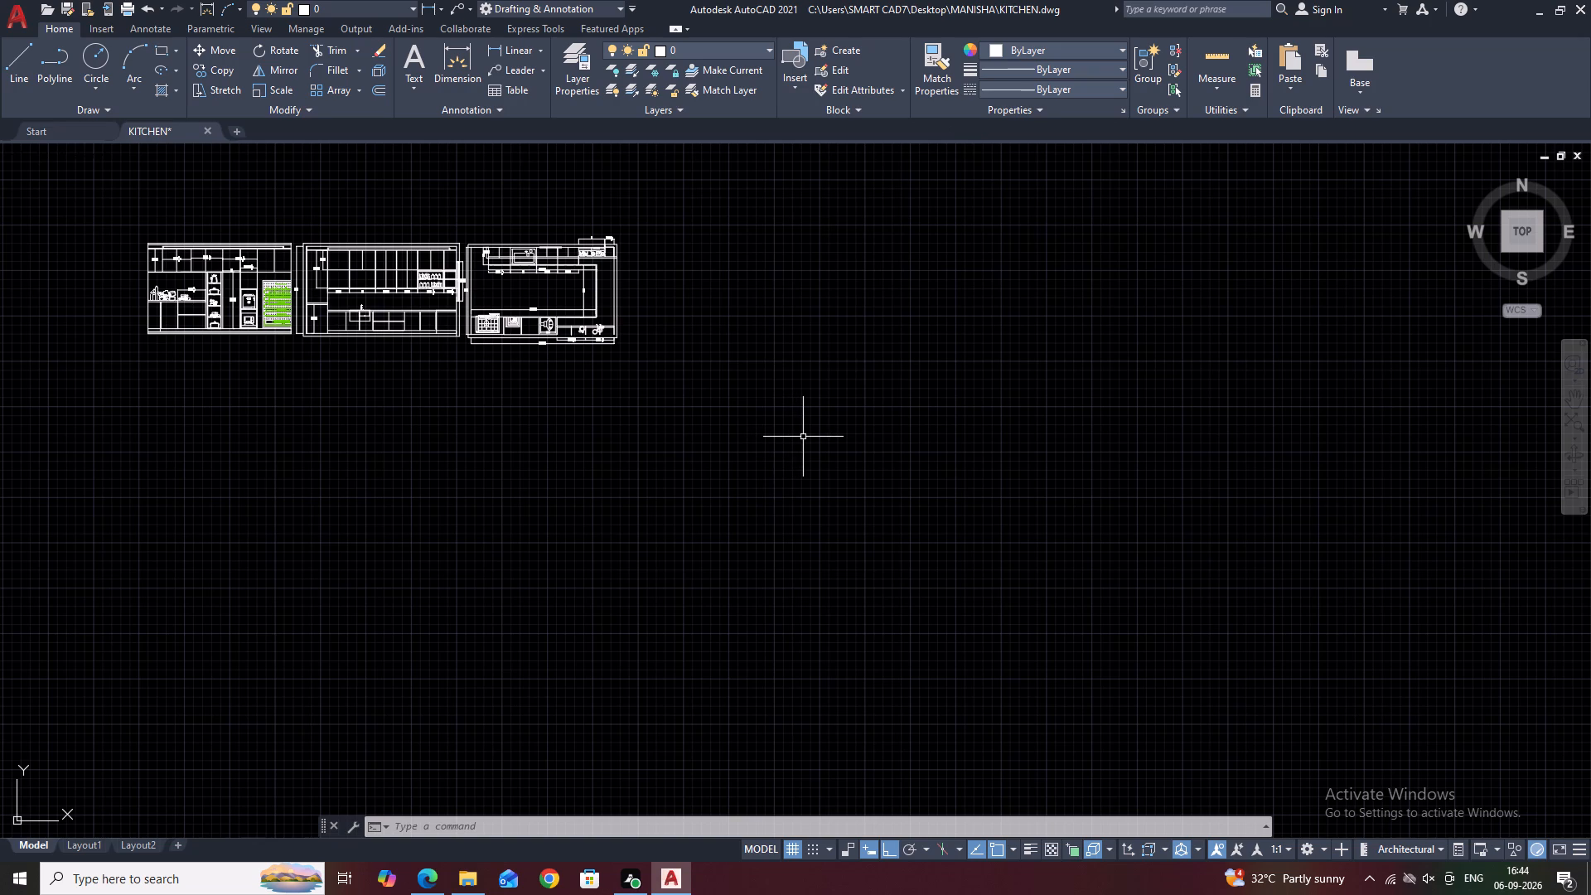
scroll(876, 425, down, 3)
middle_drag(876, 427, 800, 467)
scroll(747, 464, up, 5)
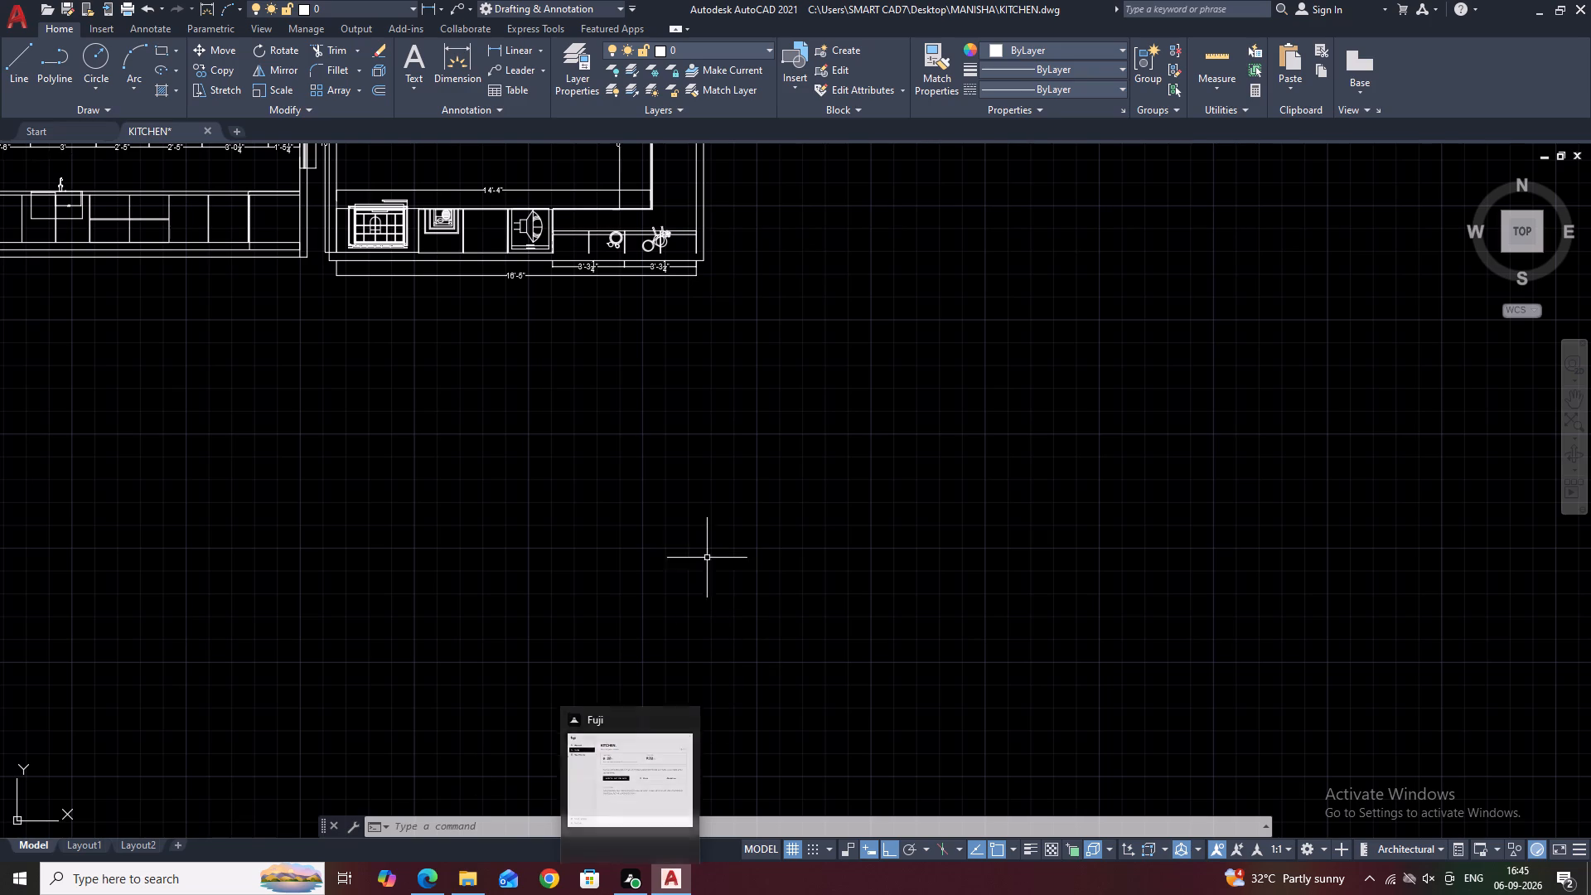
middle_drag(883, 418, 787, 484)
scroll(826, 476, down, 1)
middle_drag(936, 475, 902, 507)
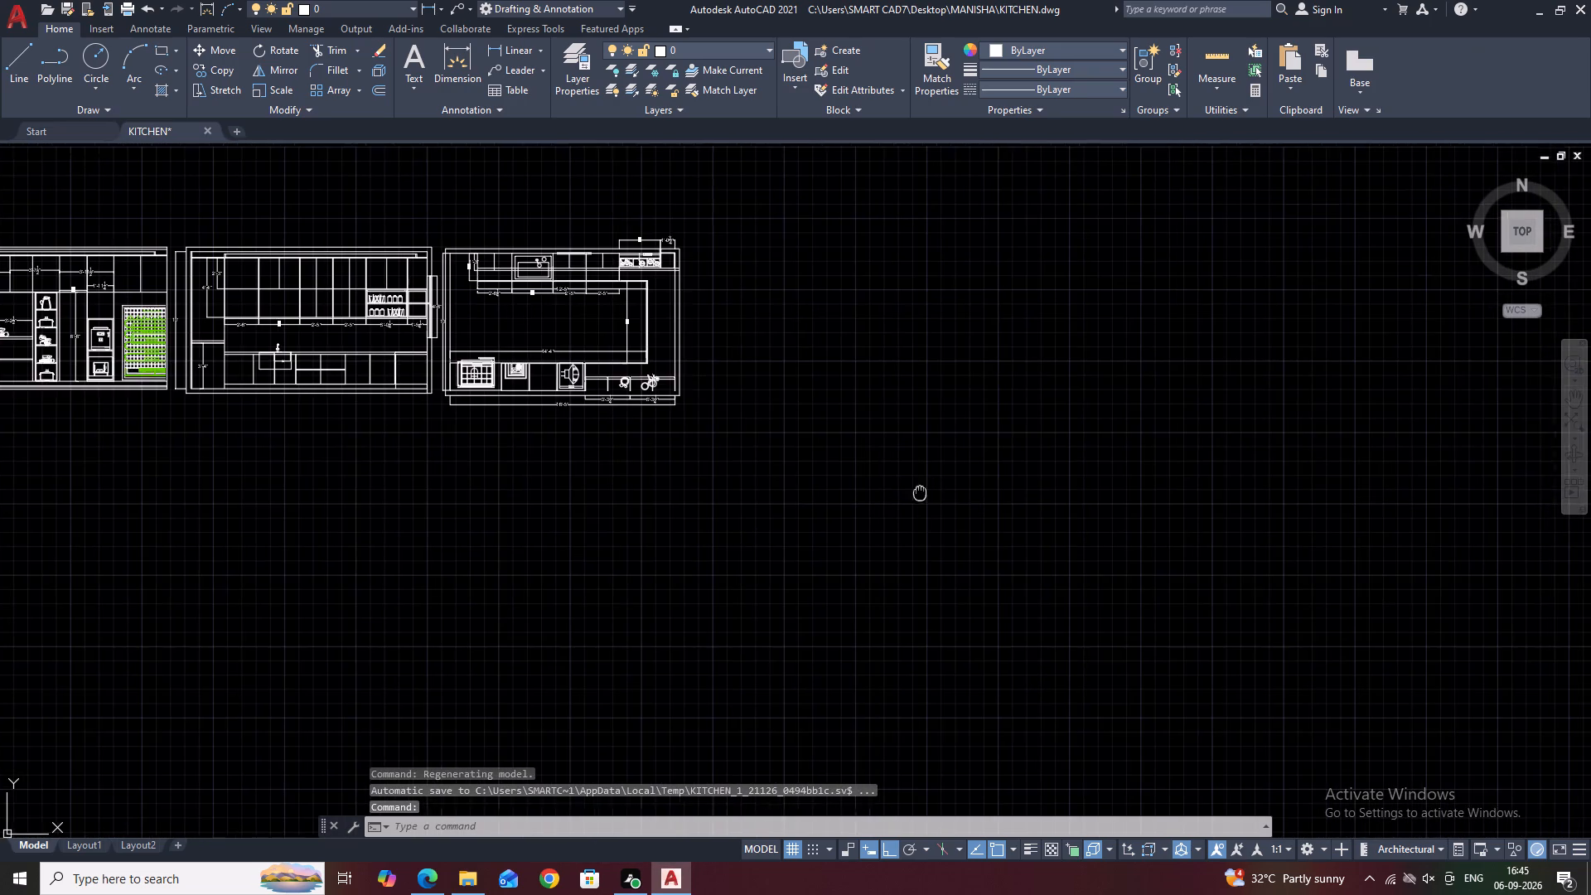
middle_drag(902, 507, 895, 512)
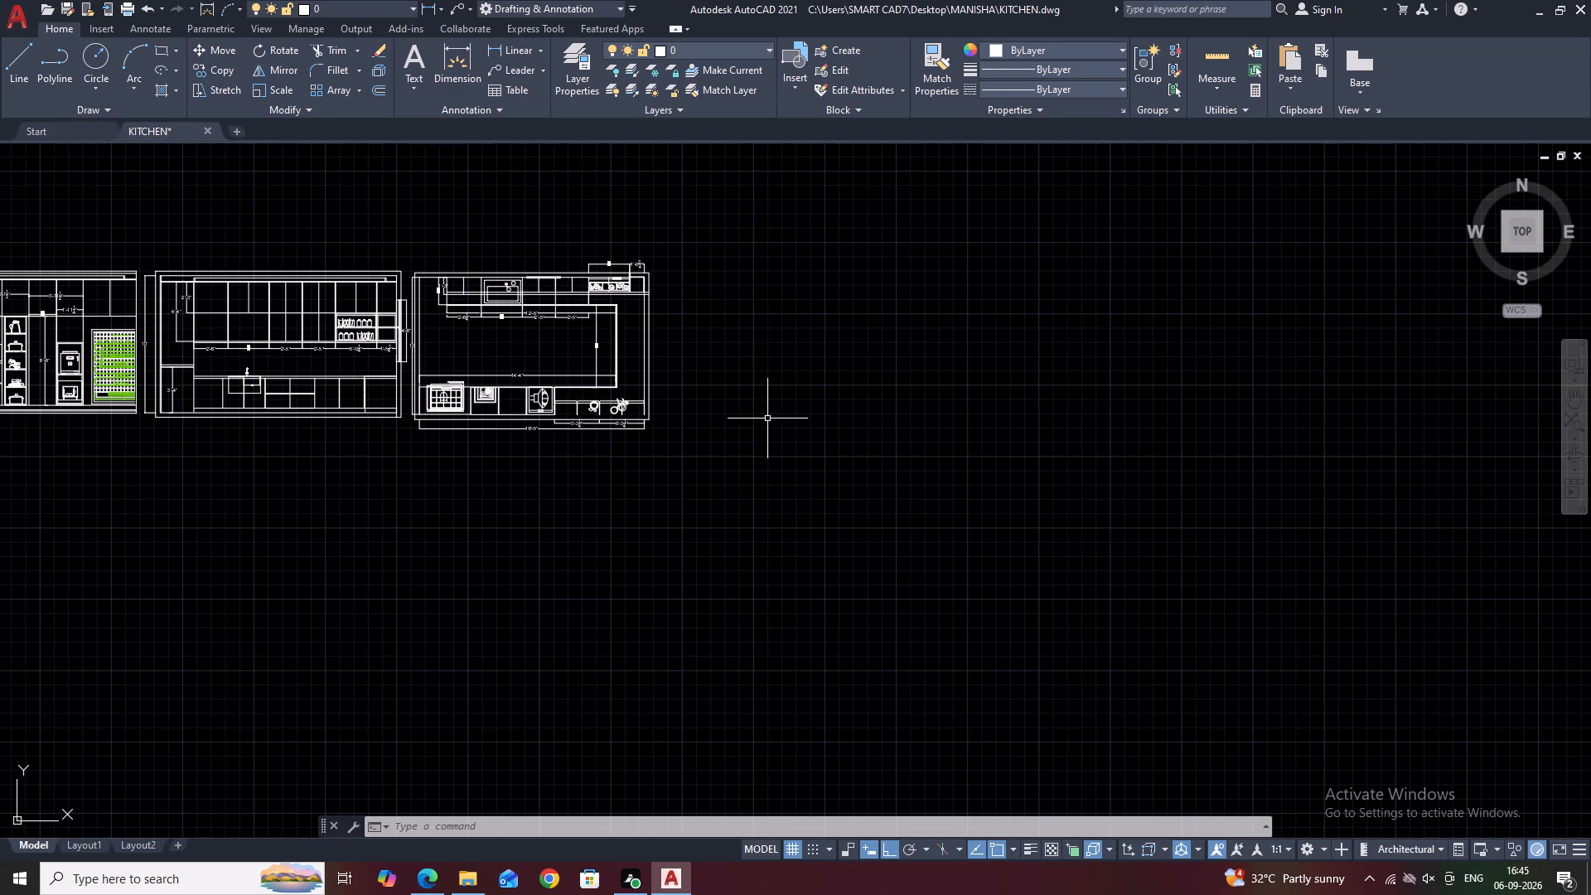
Draw a 9'-11 1/2" by 6'-8" rectangle in the empty space beside the kitchen plan.
middle_drag(777, 370, 757, 439)
key(r)
key(e)
text(C)
key(space)
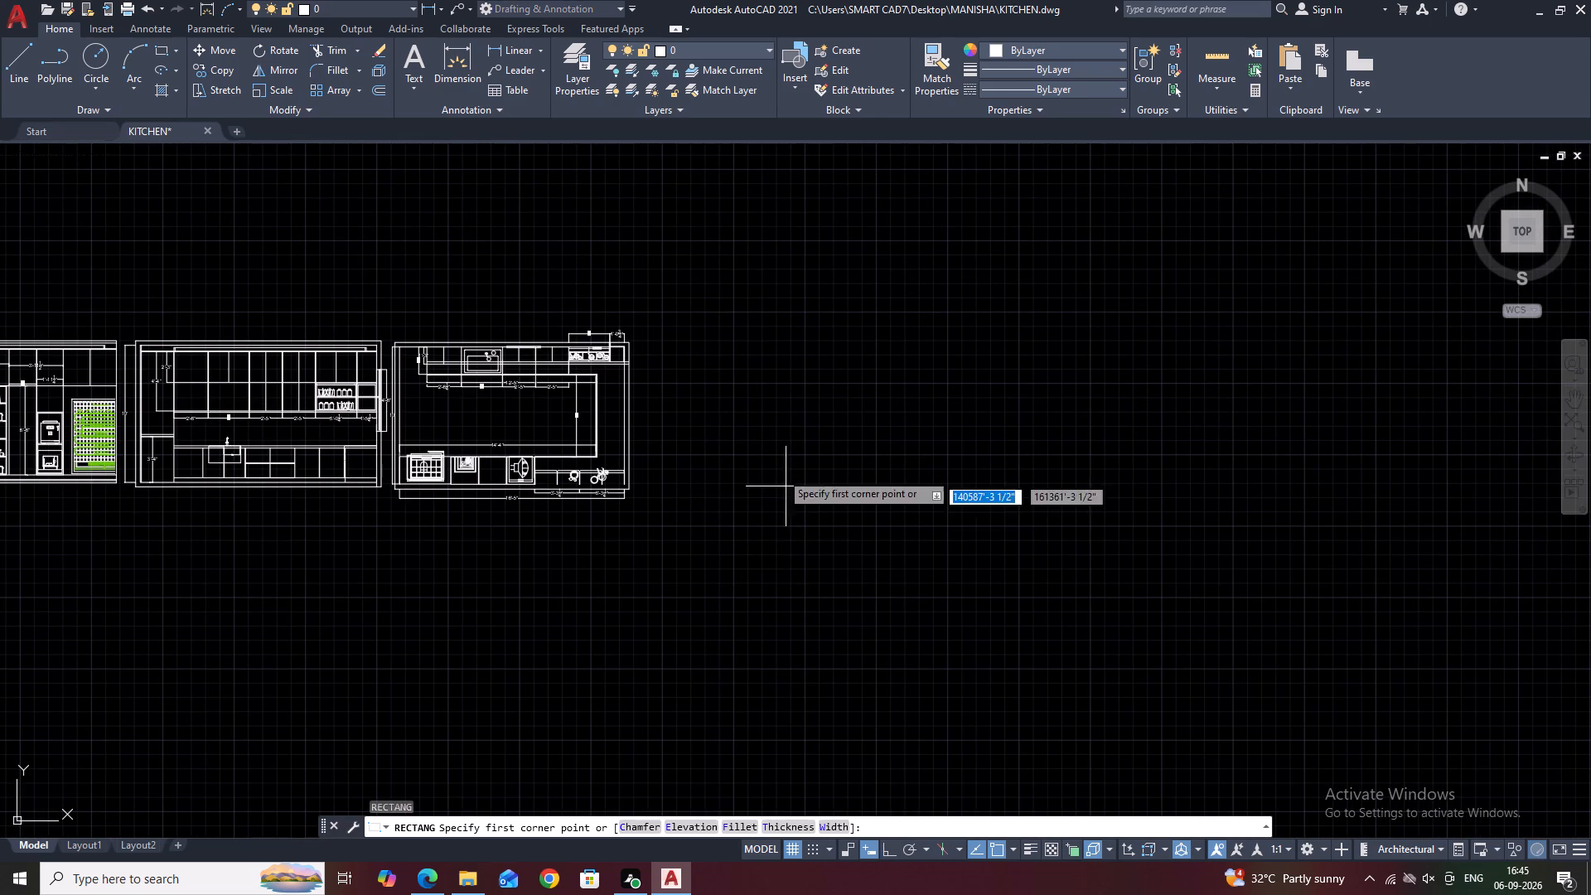
click(752, 341)
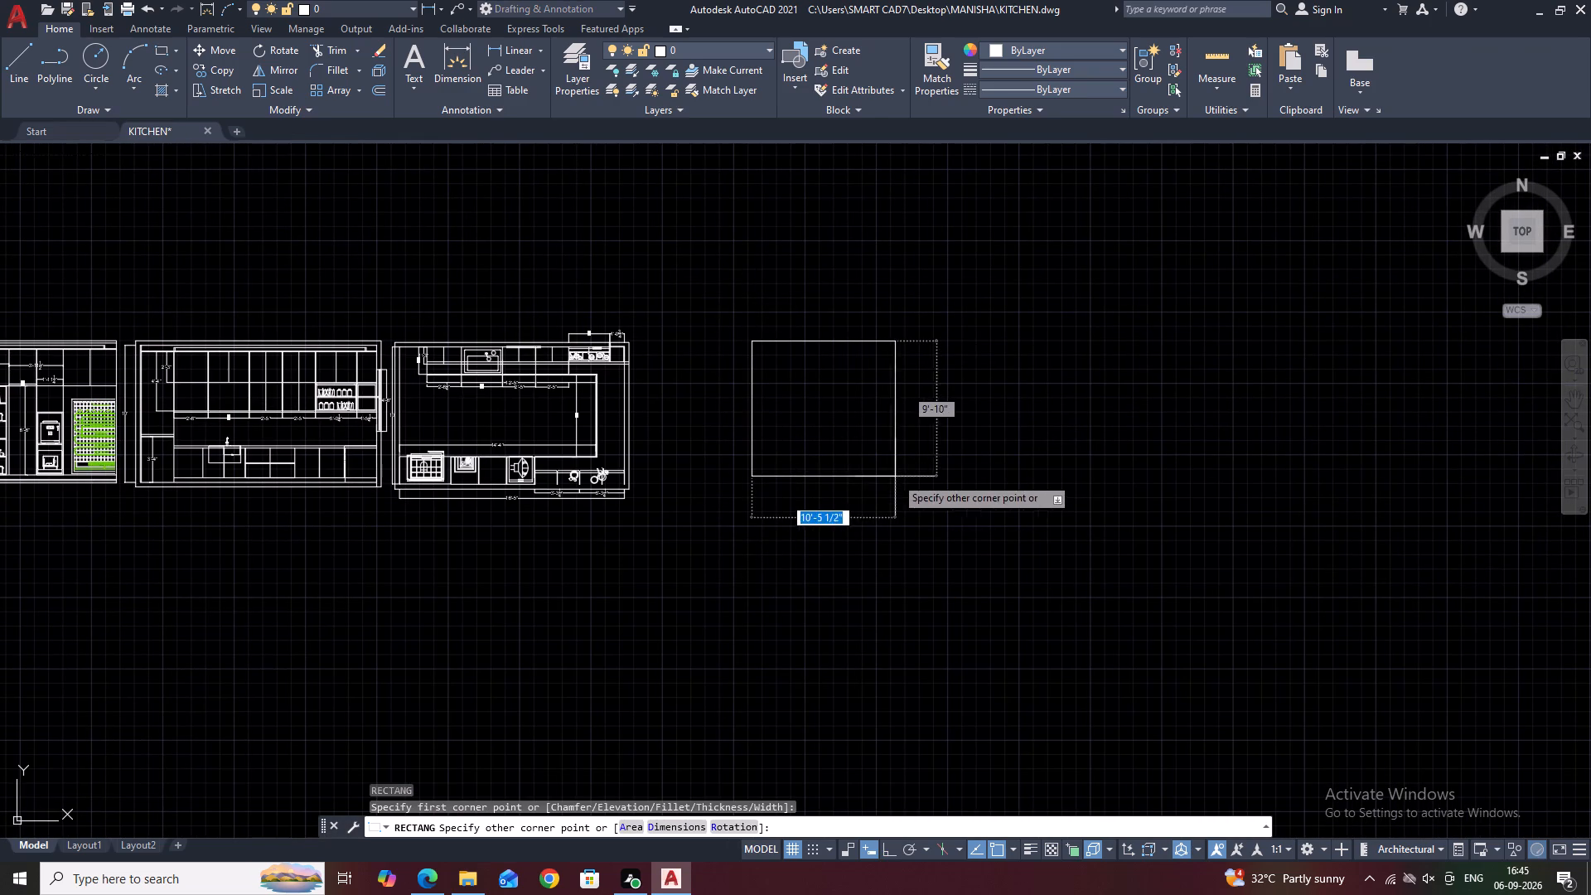
text(D)
key(space)
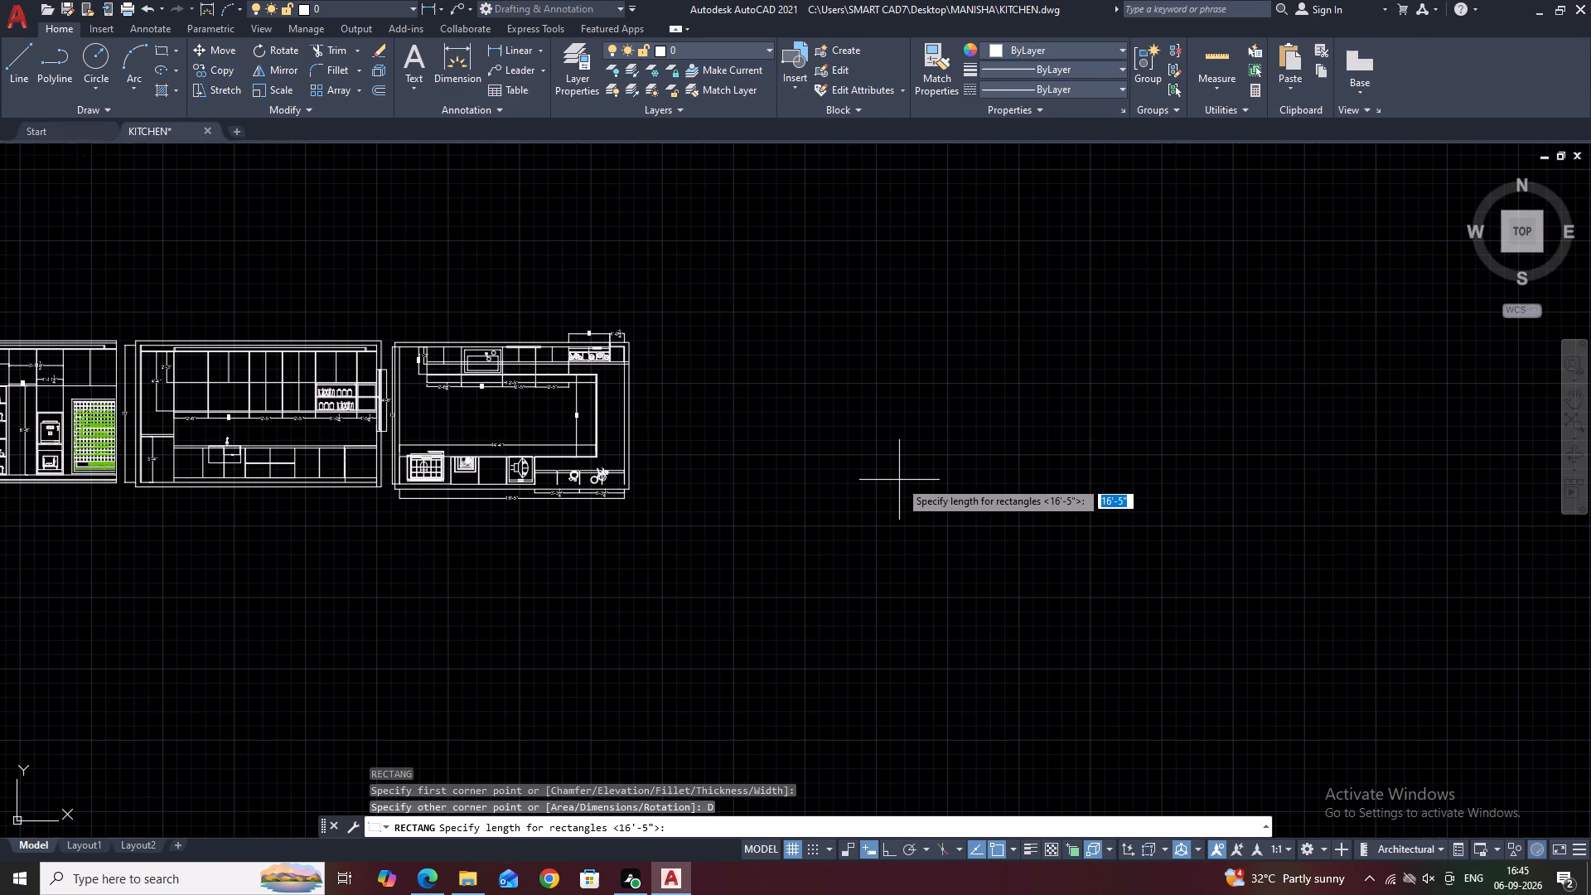
text(9')
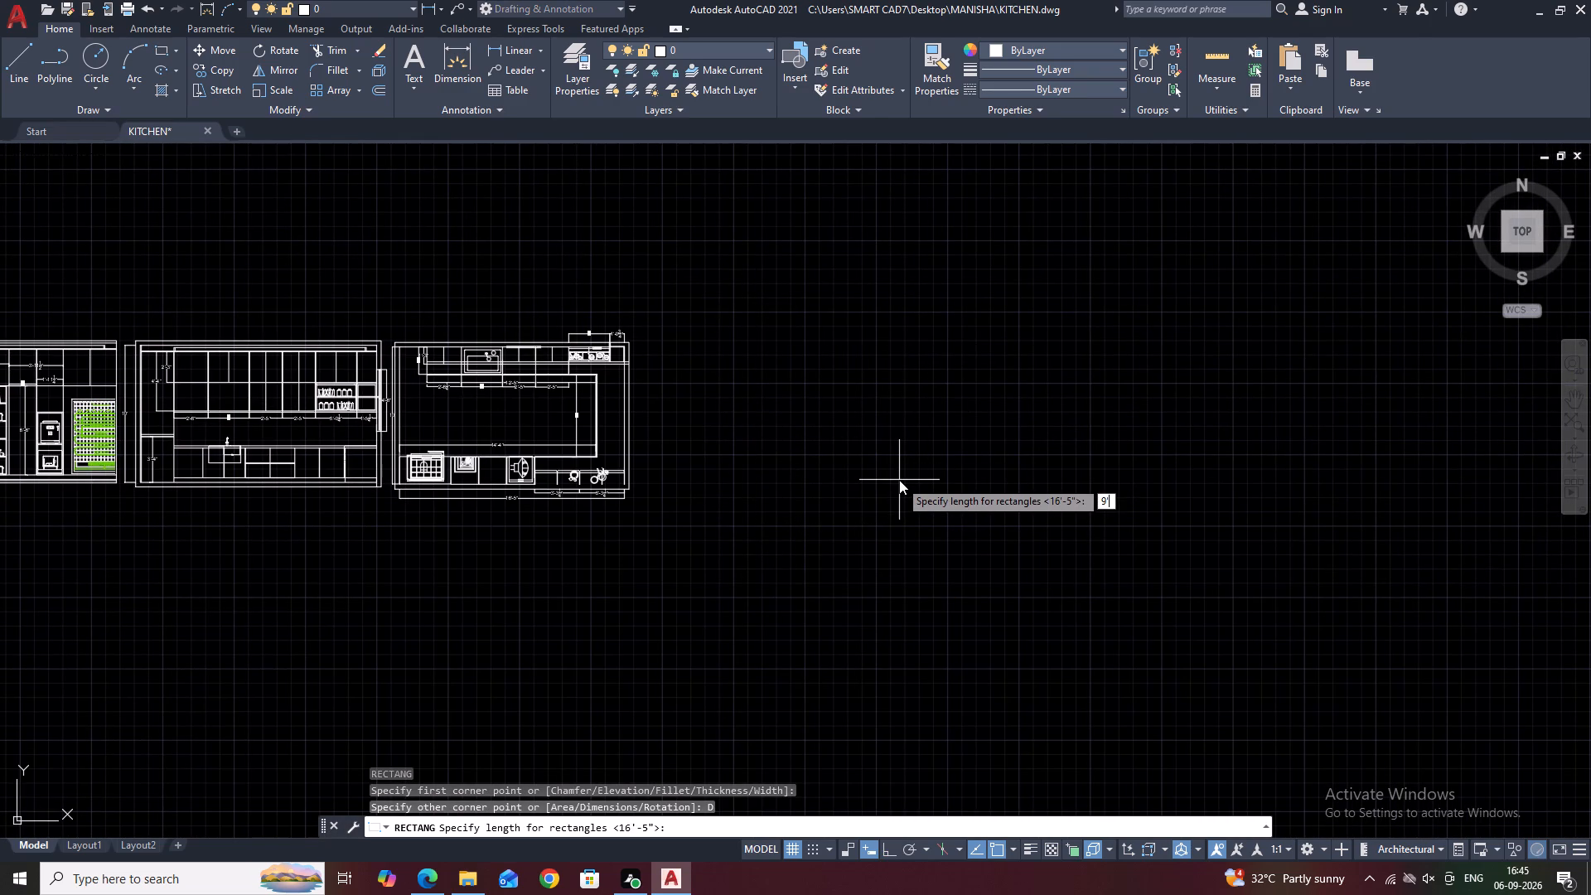
text(11.5)
key(Return)
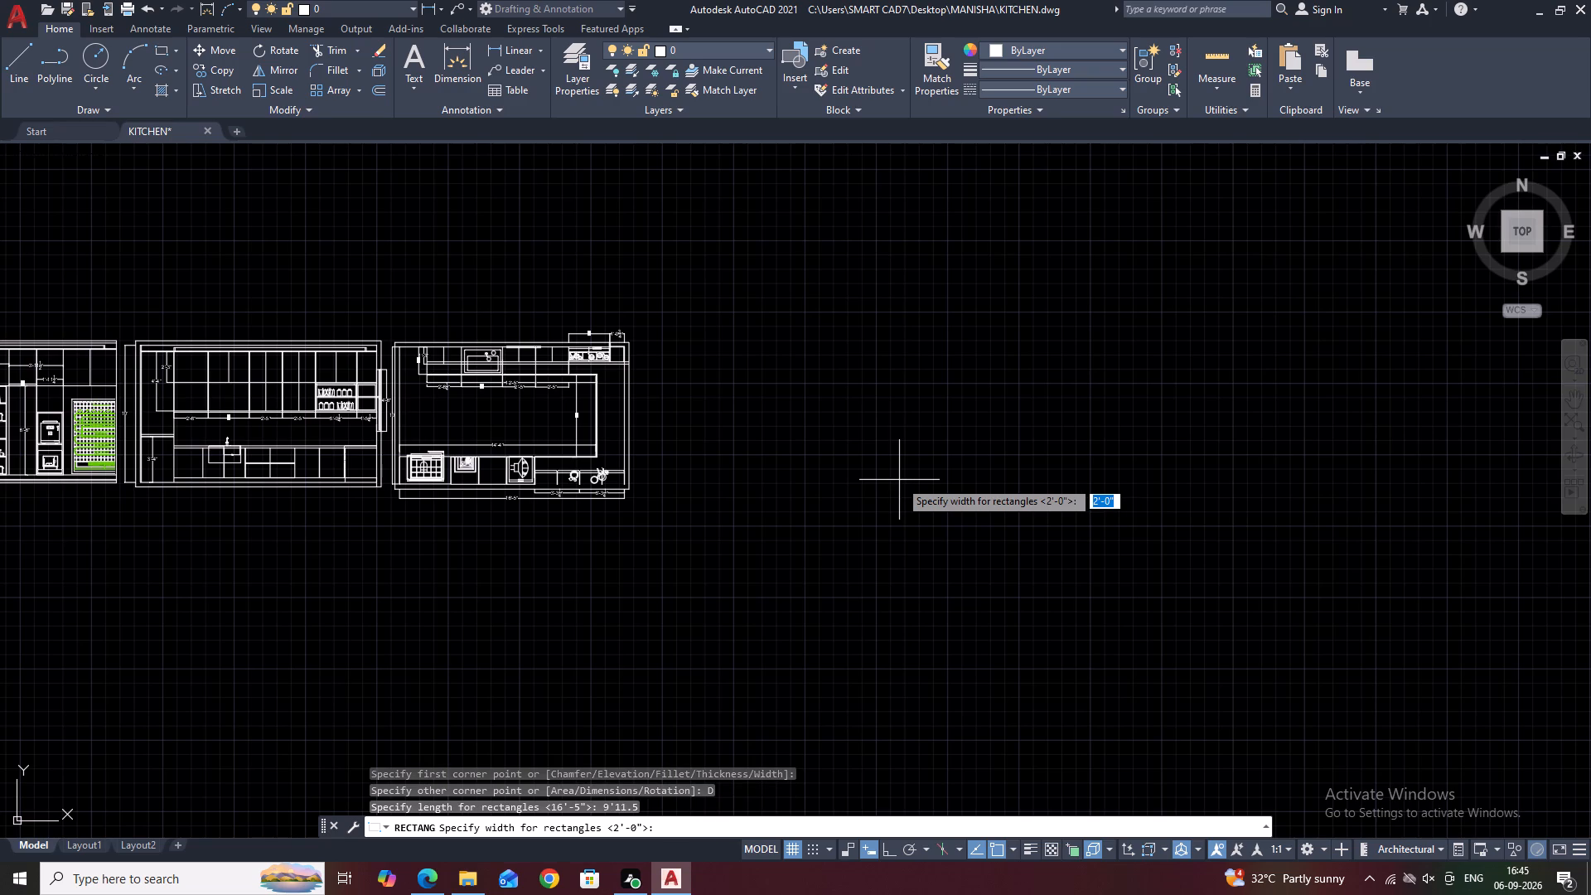
text(6'8)
key(Return)
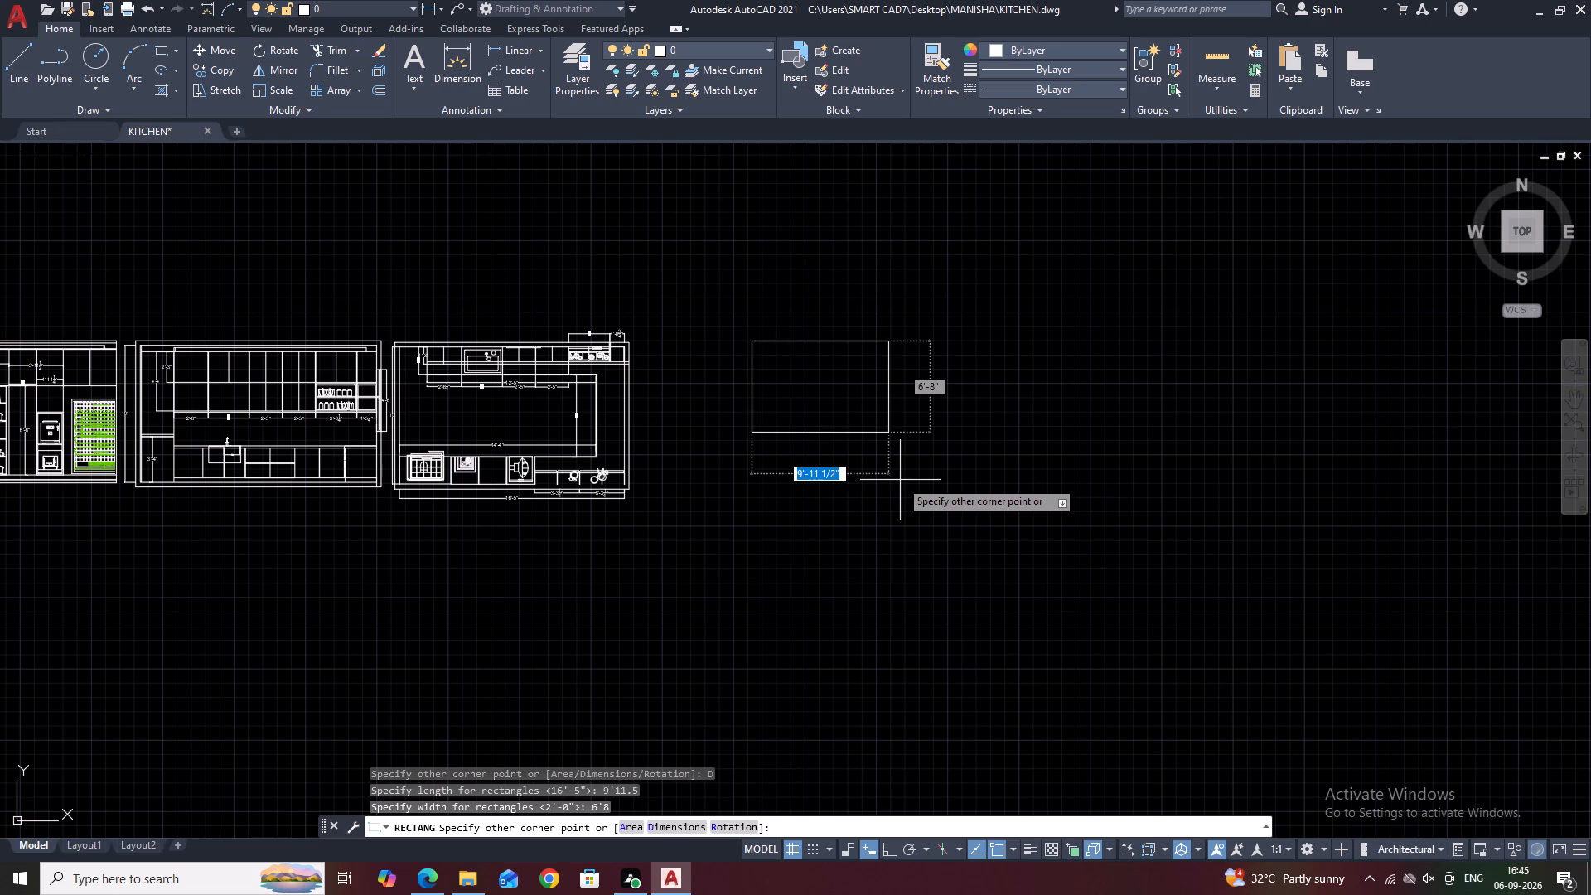
drag(900, 478, 902, 506)
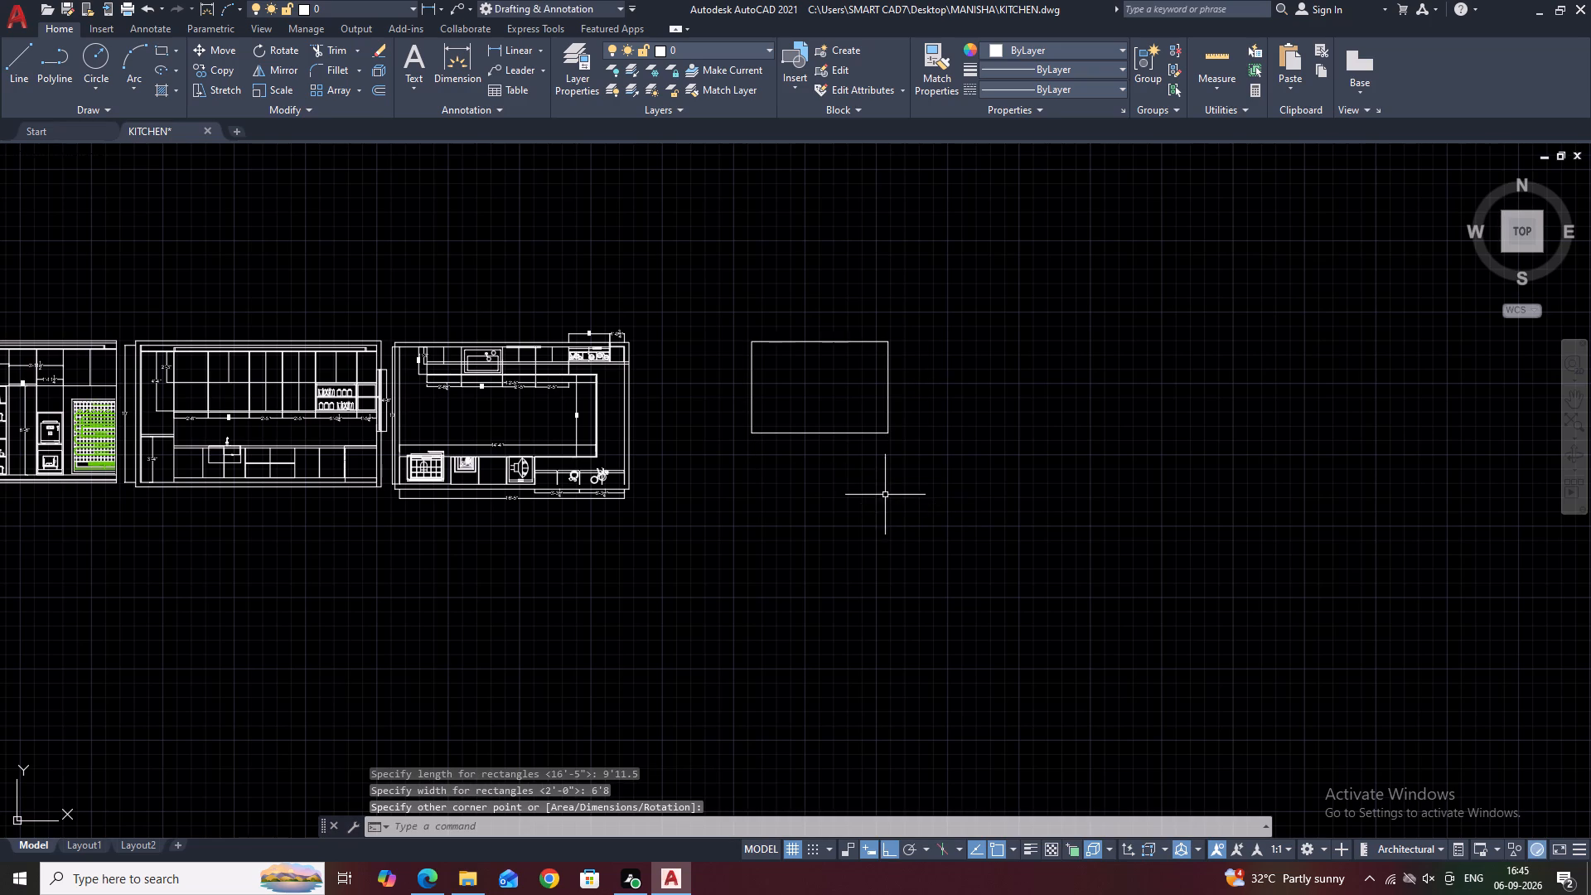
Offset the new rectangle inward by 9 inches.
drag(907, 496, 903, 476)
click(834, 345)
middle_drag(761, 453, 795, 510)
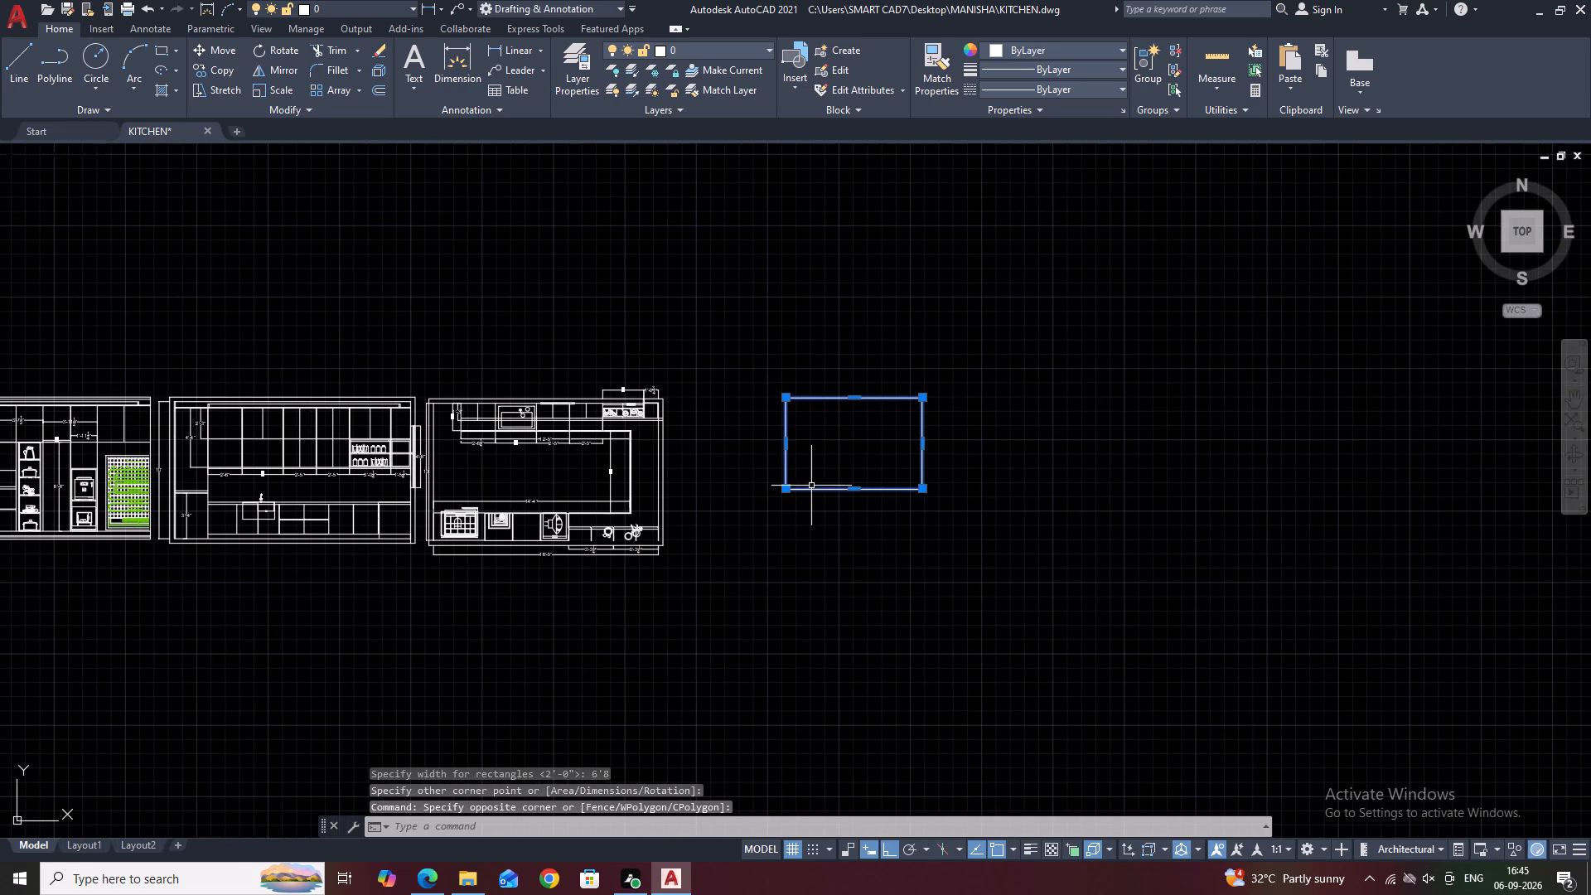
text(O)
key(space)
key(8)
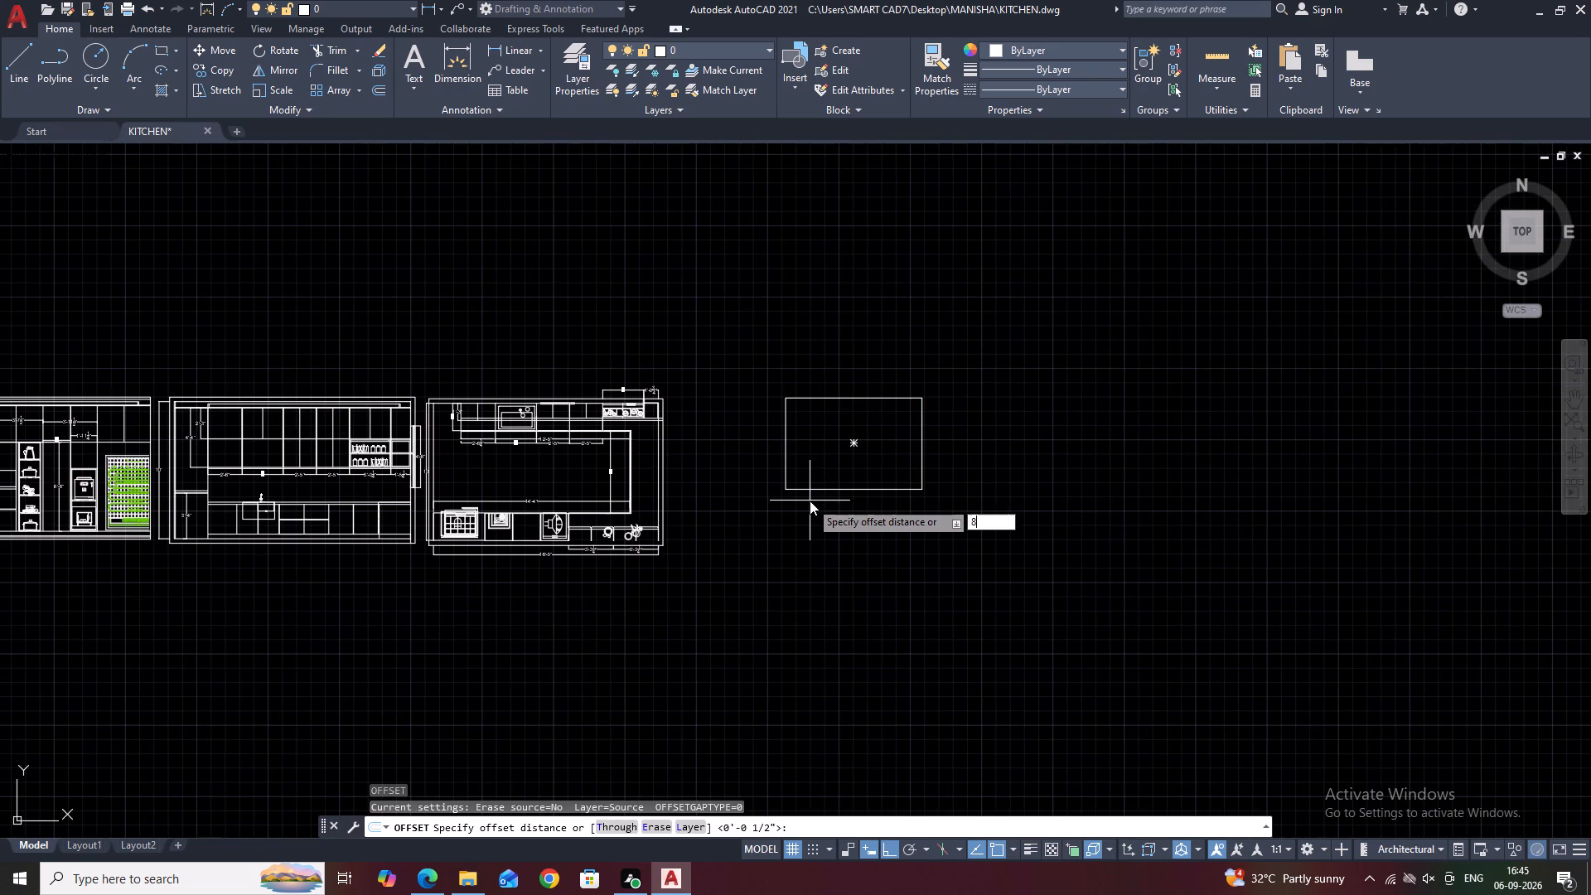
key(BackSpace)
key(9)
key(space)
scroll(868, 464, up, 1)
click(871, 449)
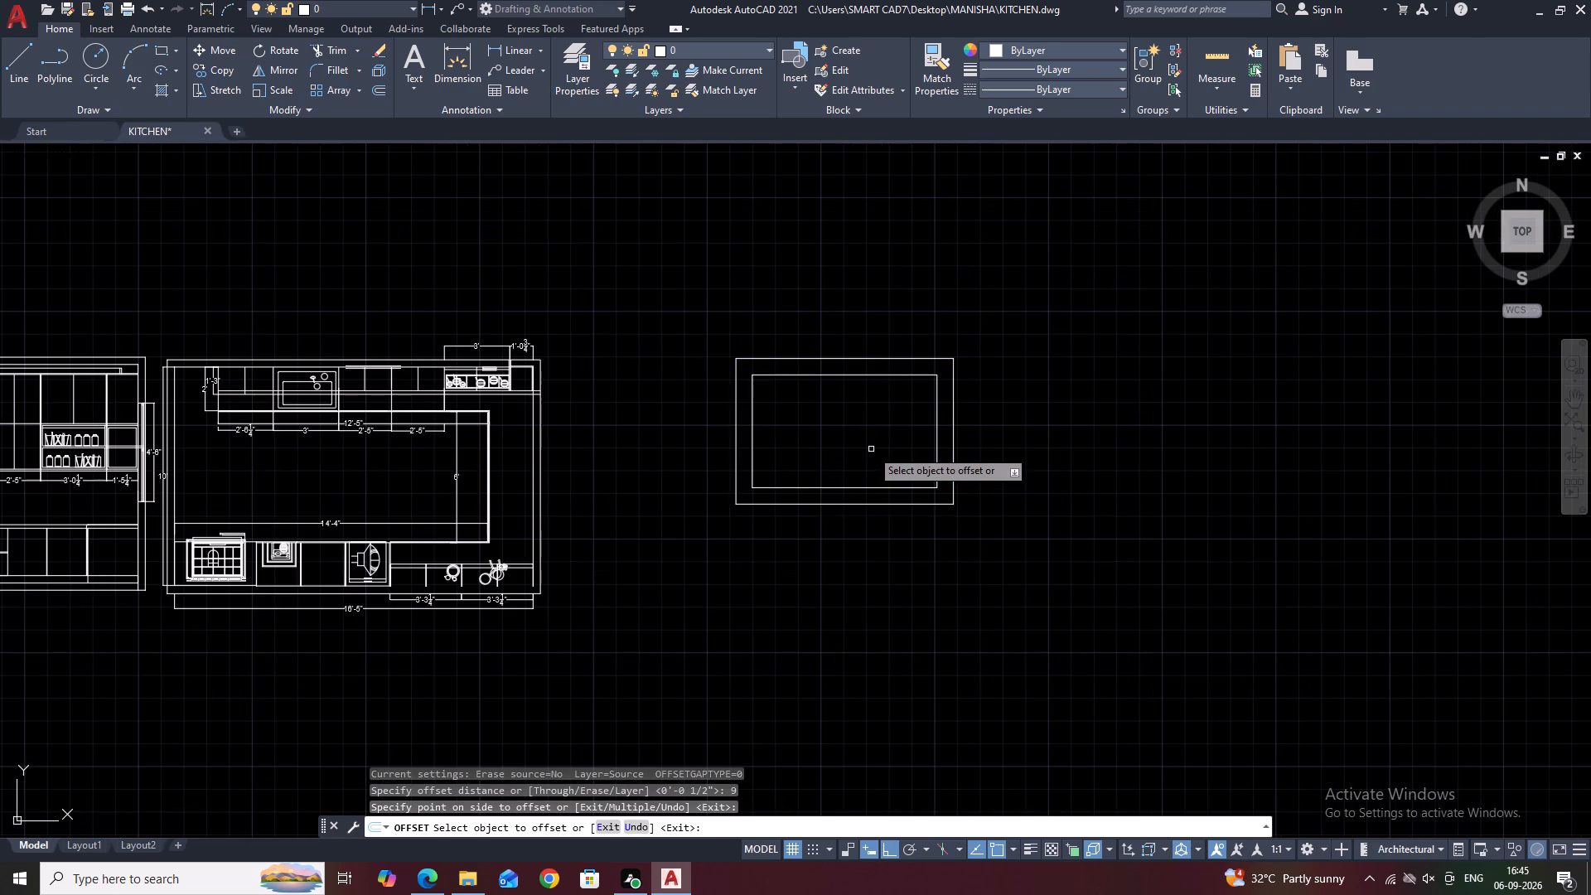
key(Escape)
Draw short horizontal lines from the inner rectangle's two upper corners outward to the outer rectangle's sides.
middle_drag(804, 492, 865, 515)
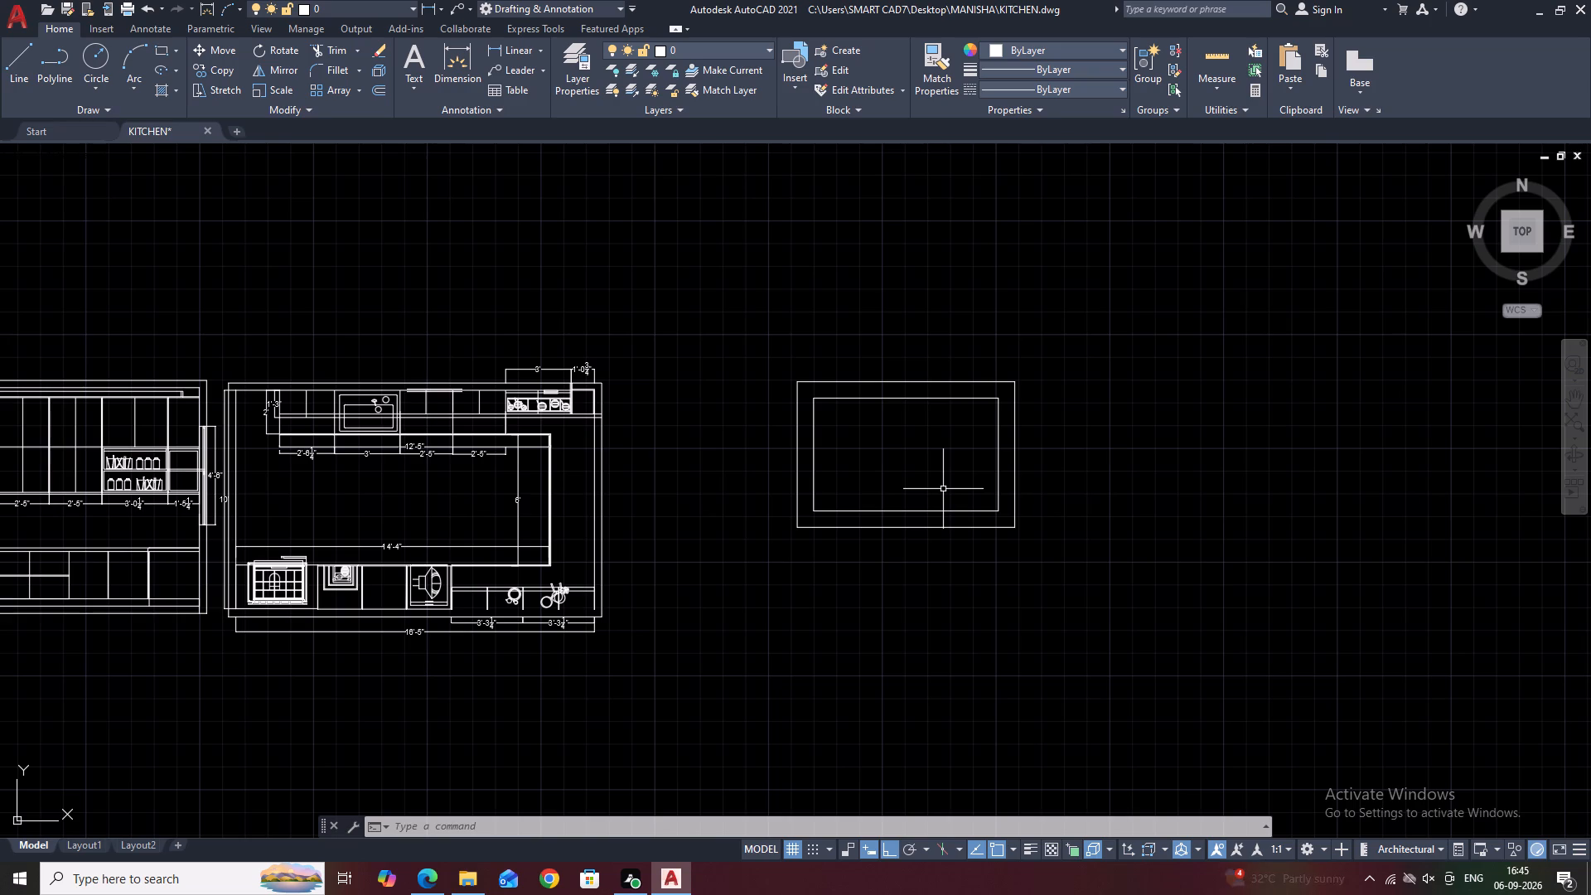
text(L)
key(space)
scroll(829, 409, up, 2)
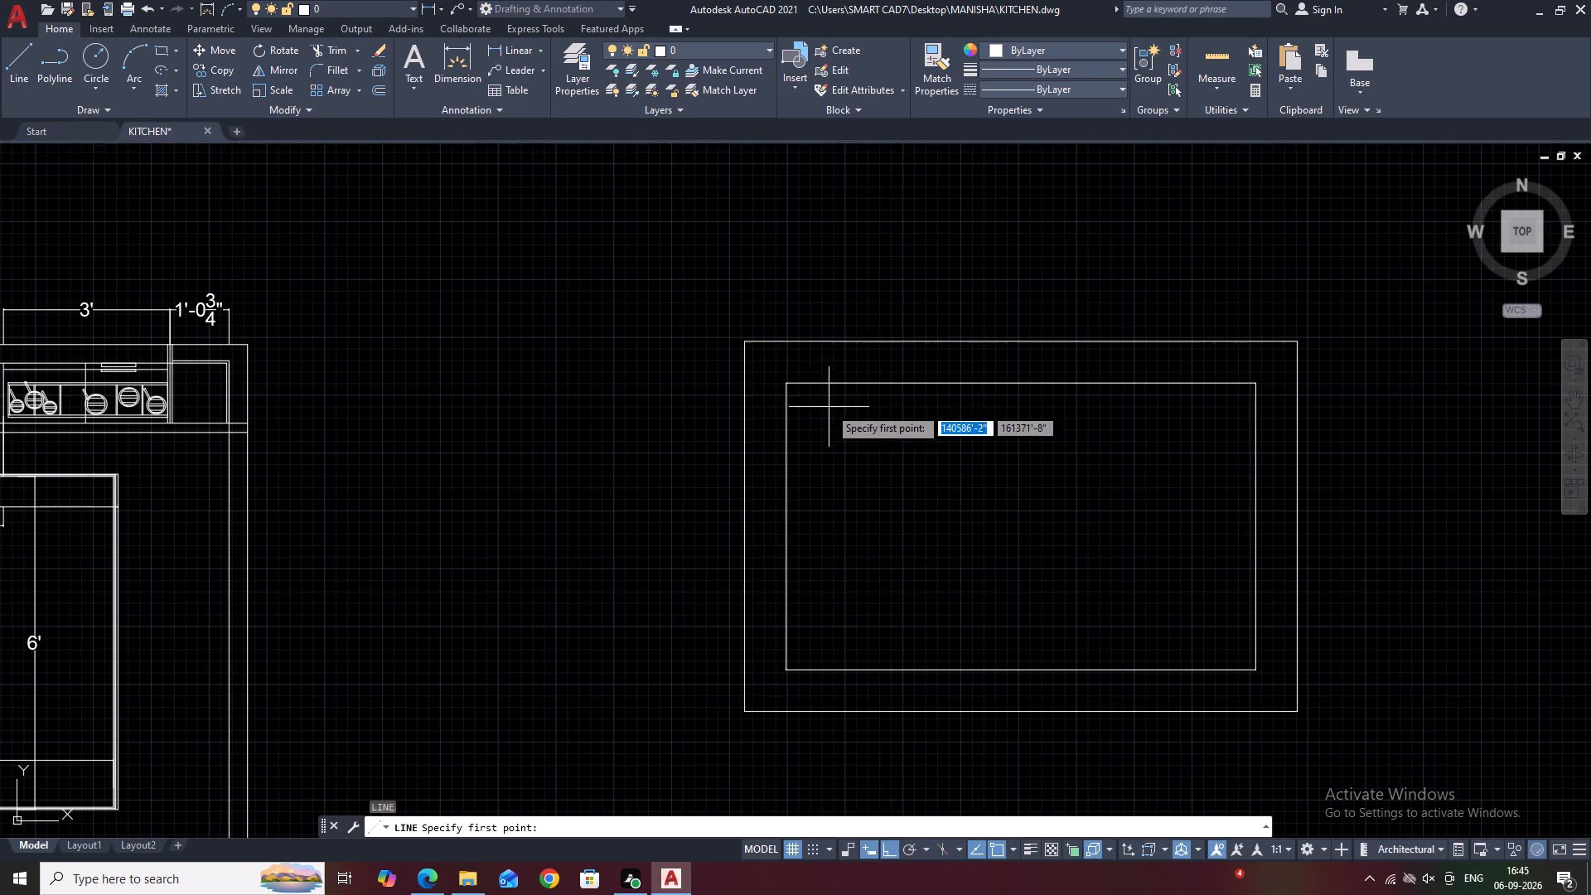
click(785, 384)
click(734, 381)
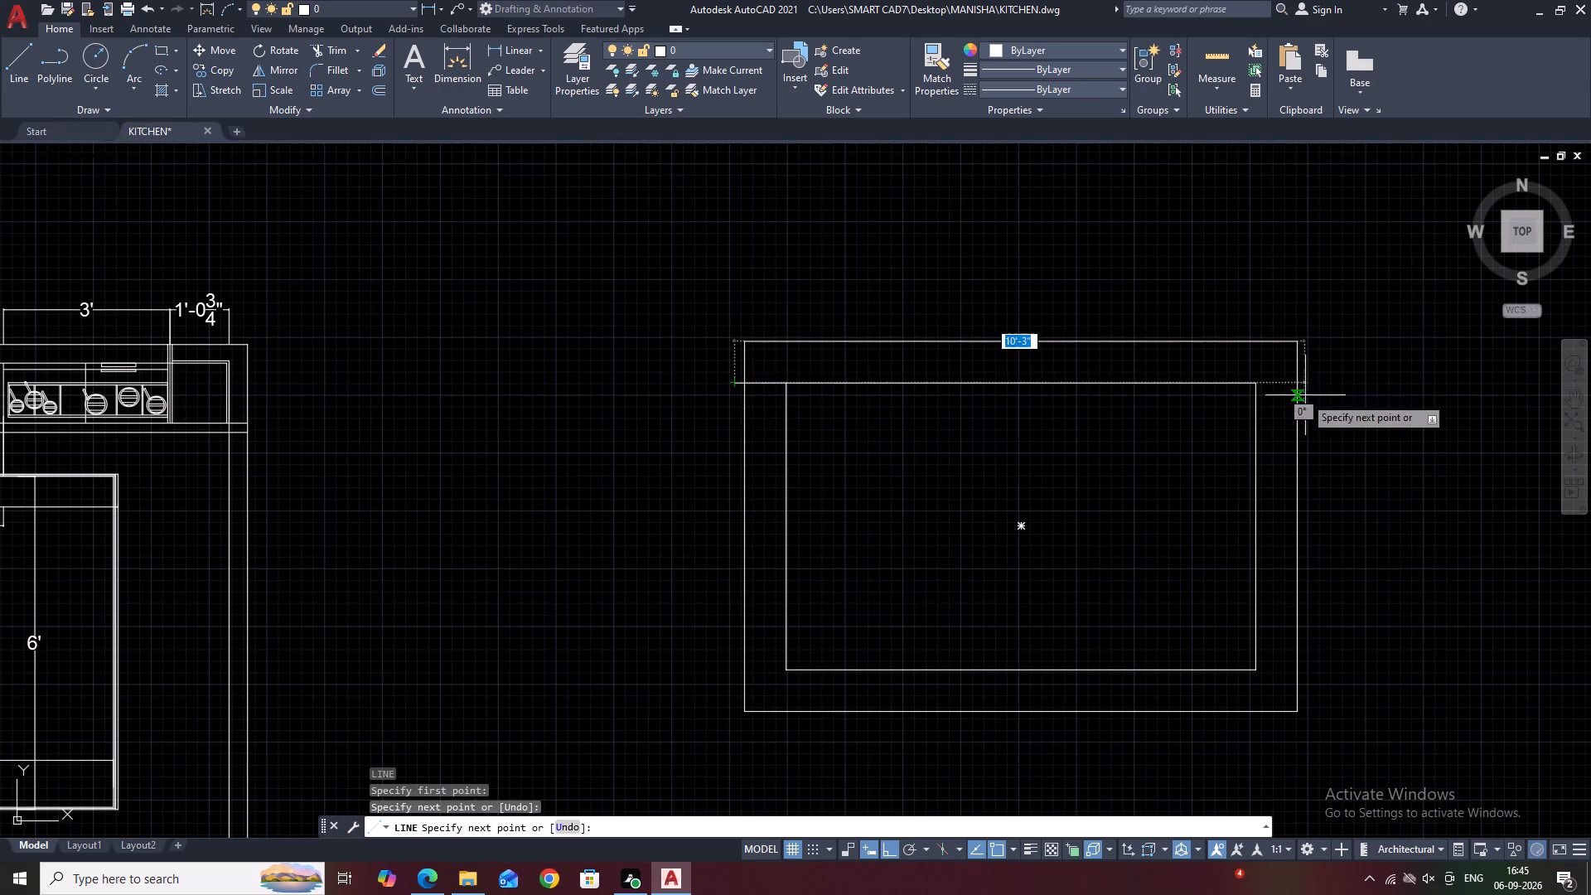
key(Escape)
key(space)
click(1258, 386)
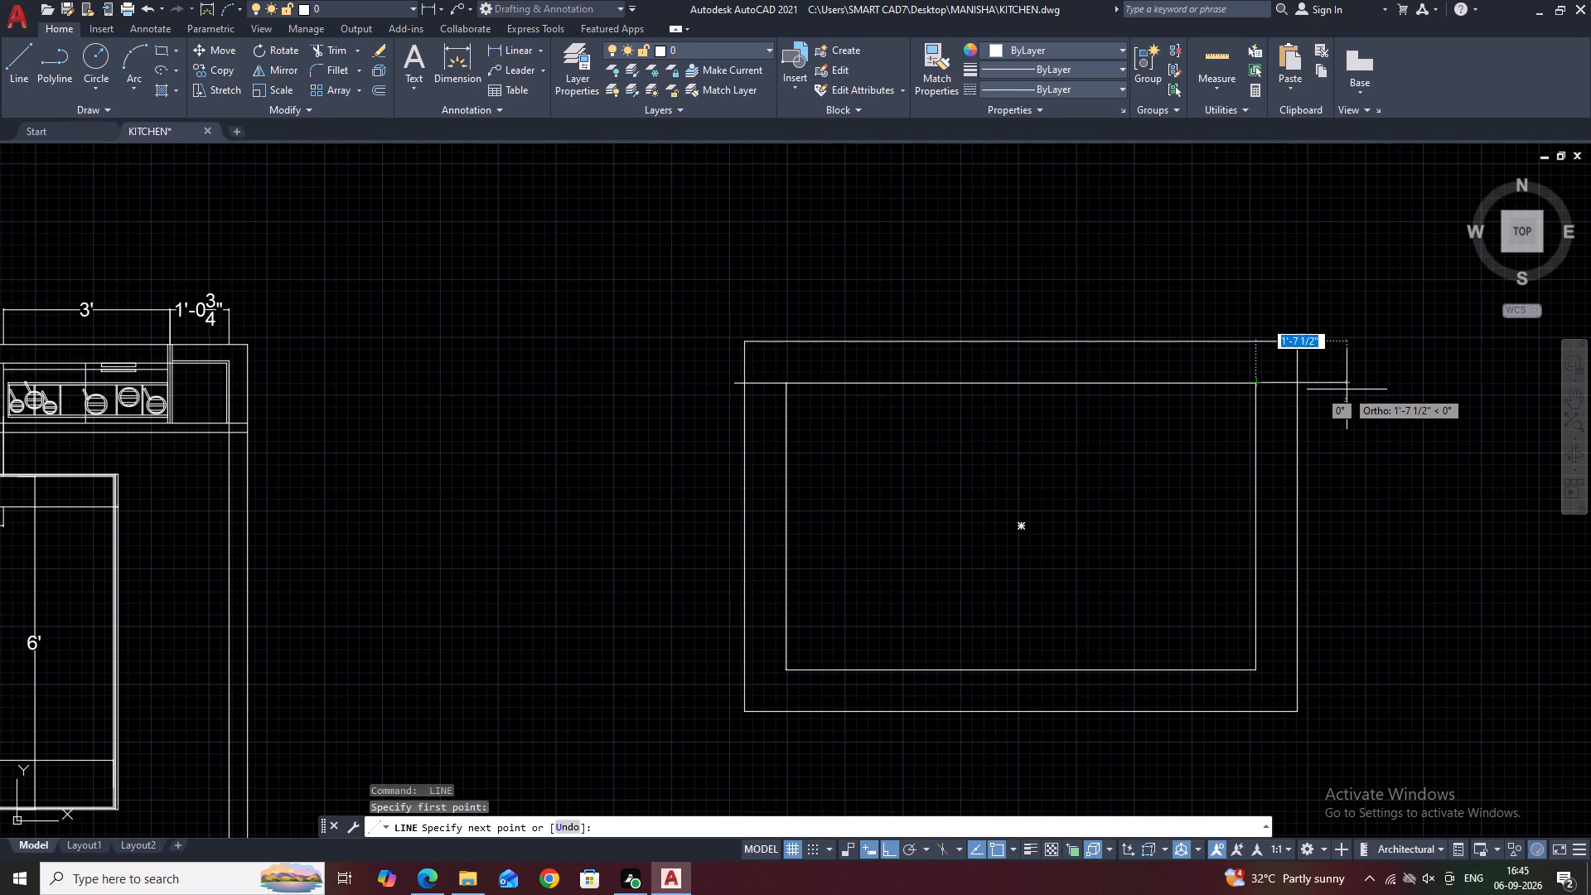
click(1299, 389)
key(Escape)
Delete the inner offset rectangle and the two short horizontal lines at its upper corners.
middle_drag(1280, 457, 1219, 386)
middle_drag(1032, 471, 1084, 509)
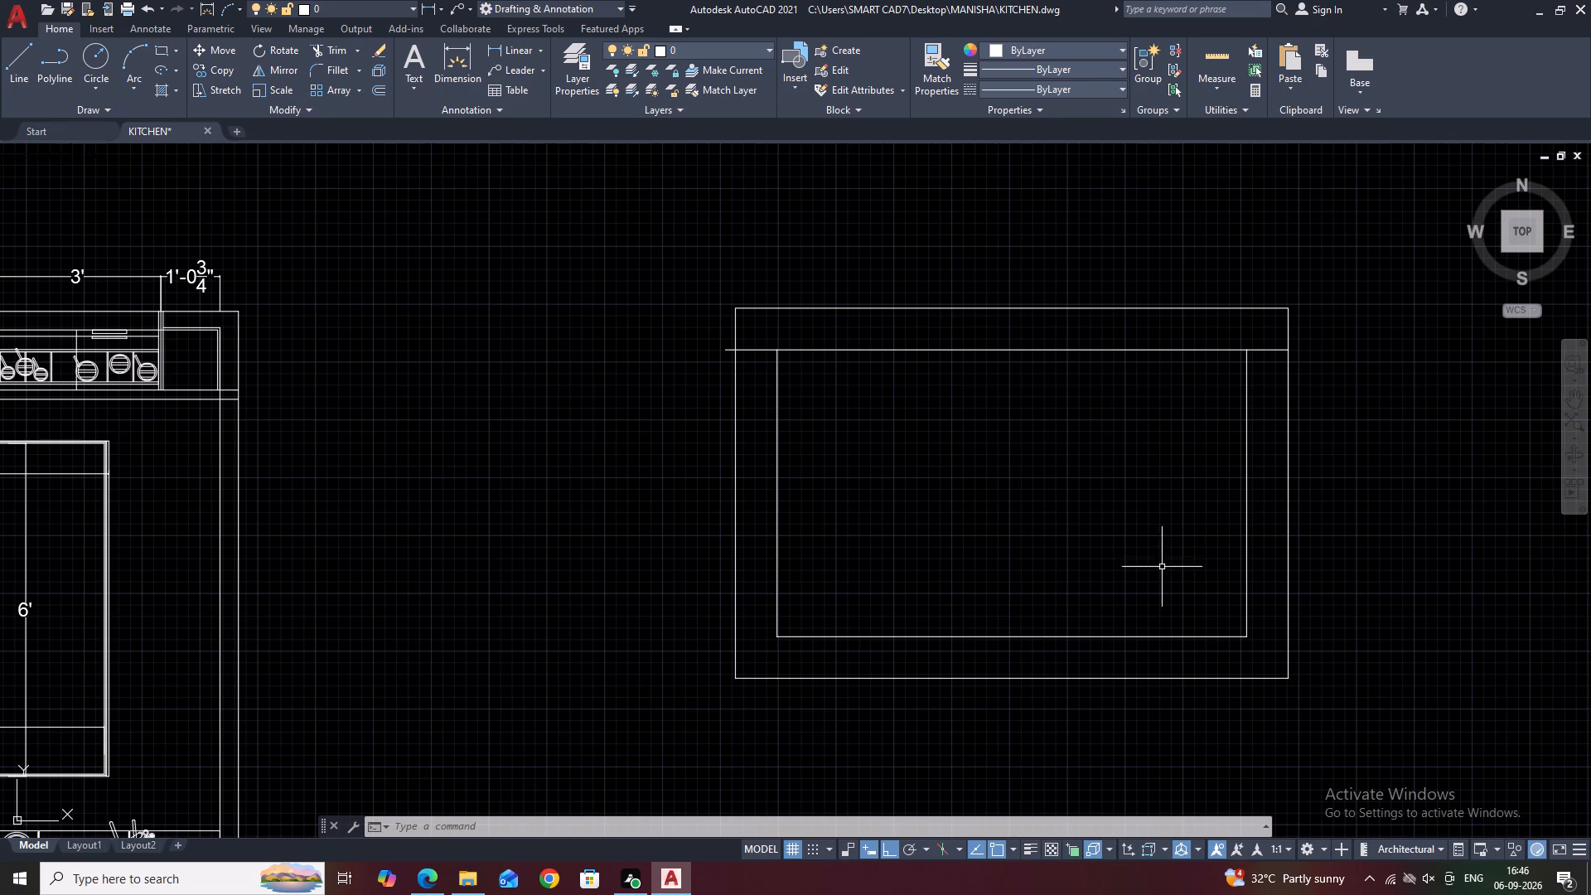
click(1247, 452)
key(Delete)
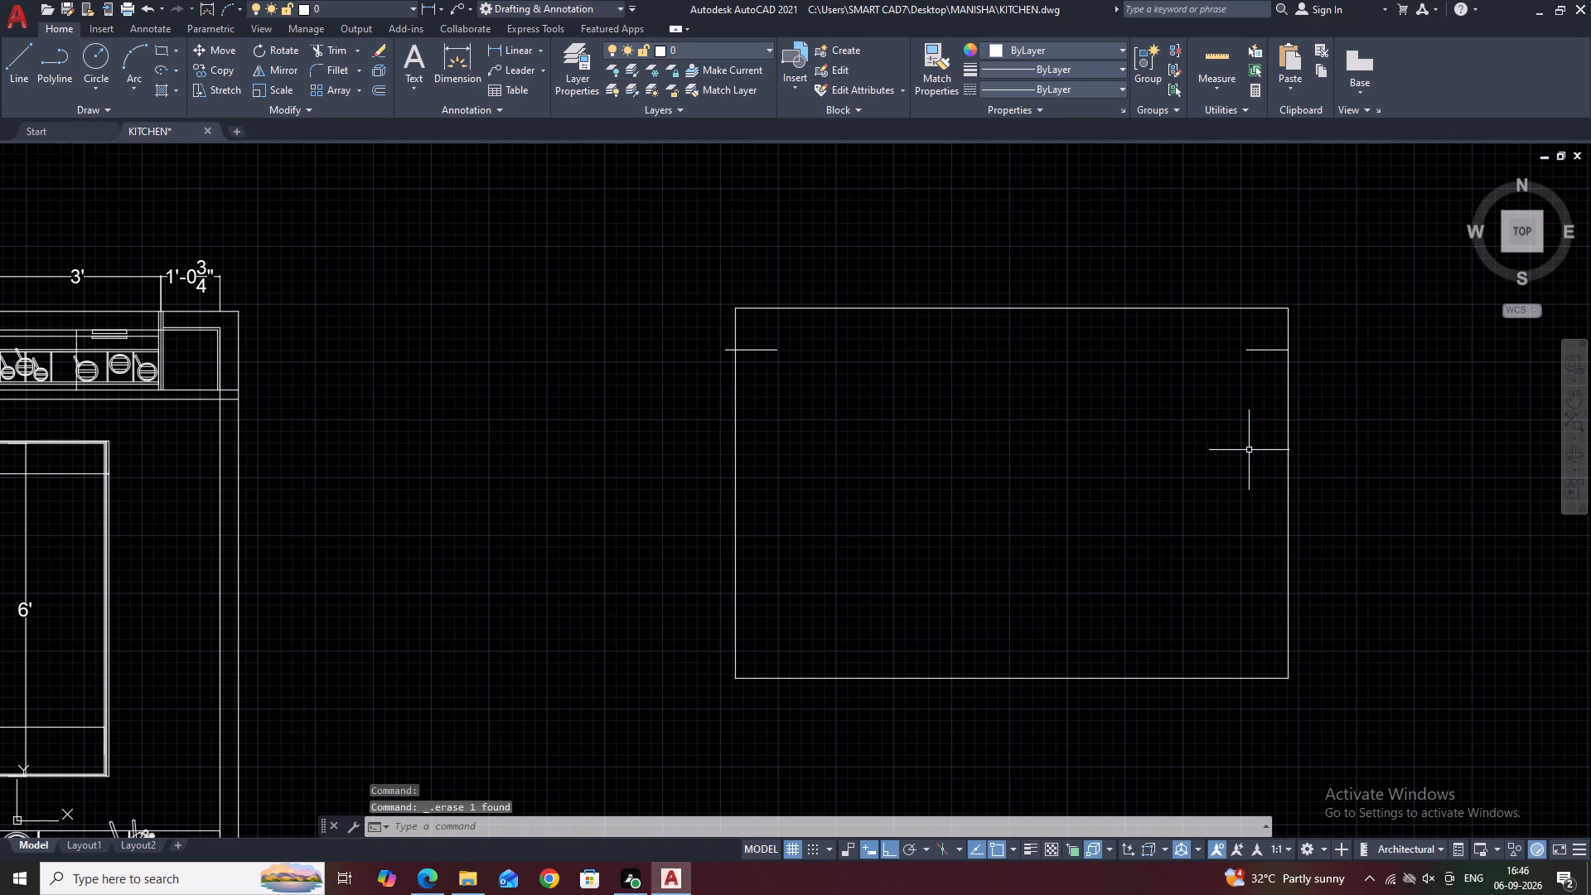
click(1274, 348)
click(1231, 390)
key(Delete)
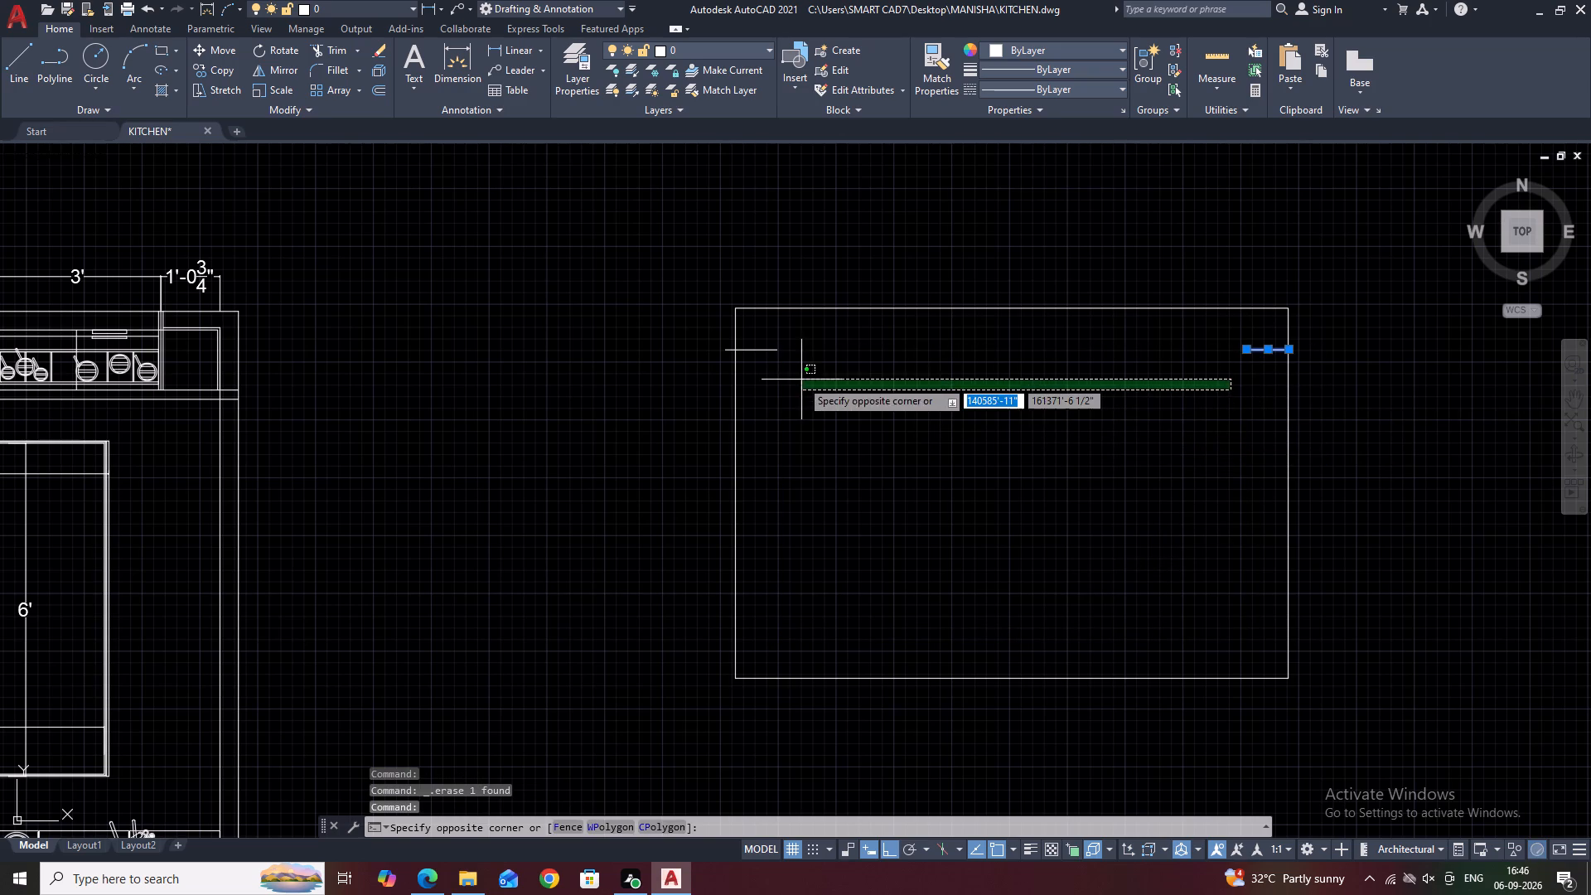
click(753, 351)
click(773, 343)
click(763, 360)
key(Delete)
Draw a vertical line from the midpoint of the rectangle's upper edge to the midpoint of its lower edge.
middle_drag(1131, 508, 1064, 376)
middle_drag(926, 390, 956, 469)
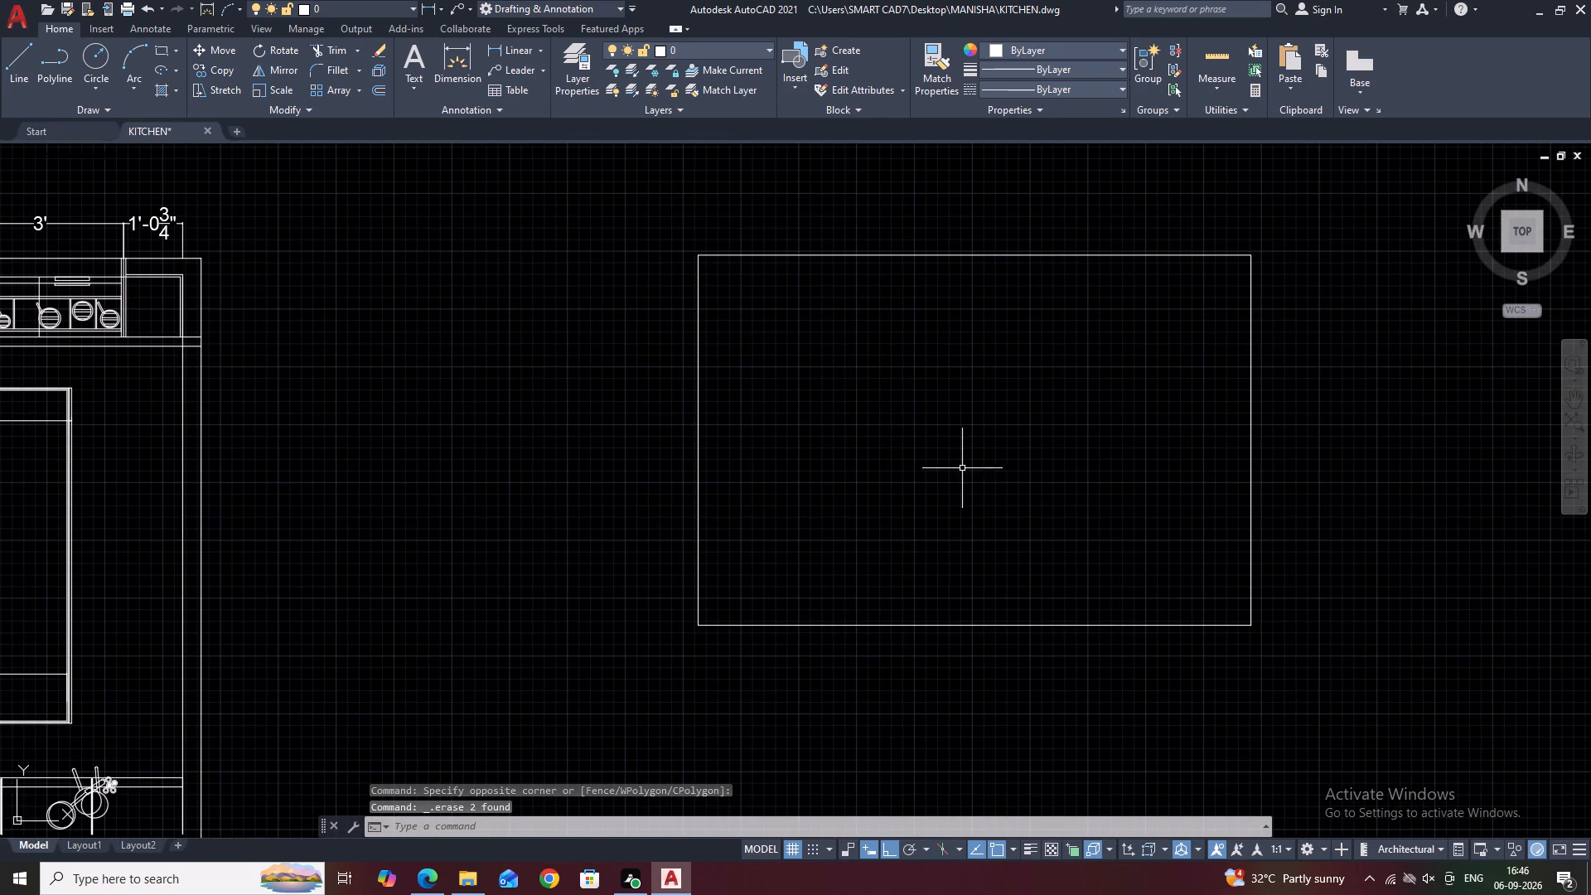
key(l)
key(space)
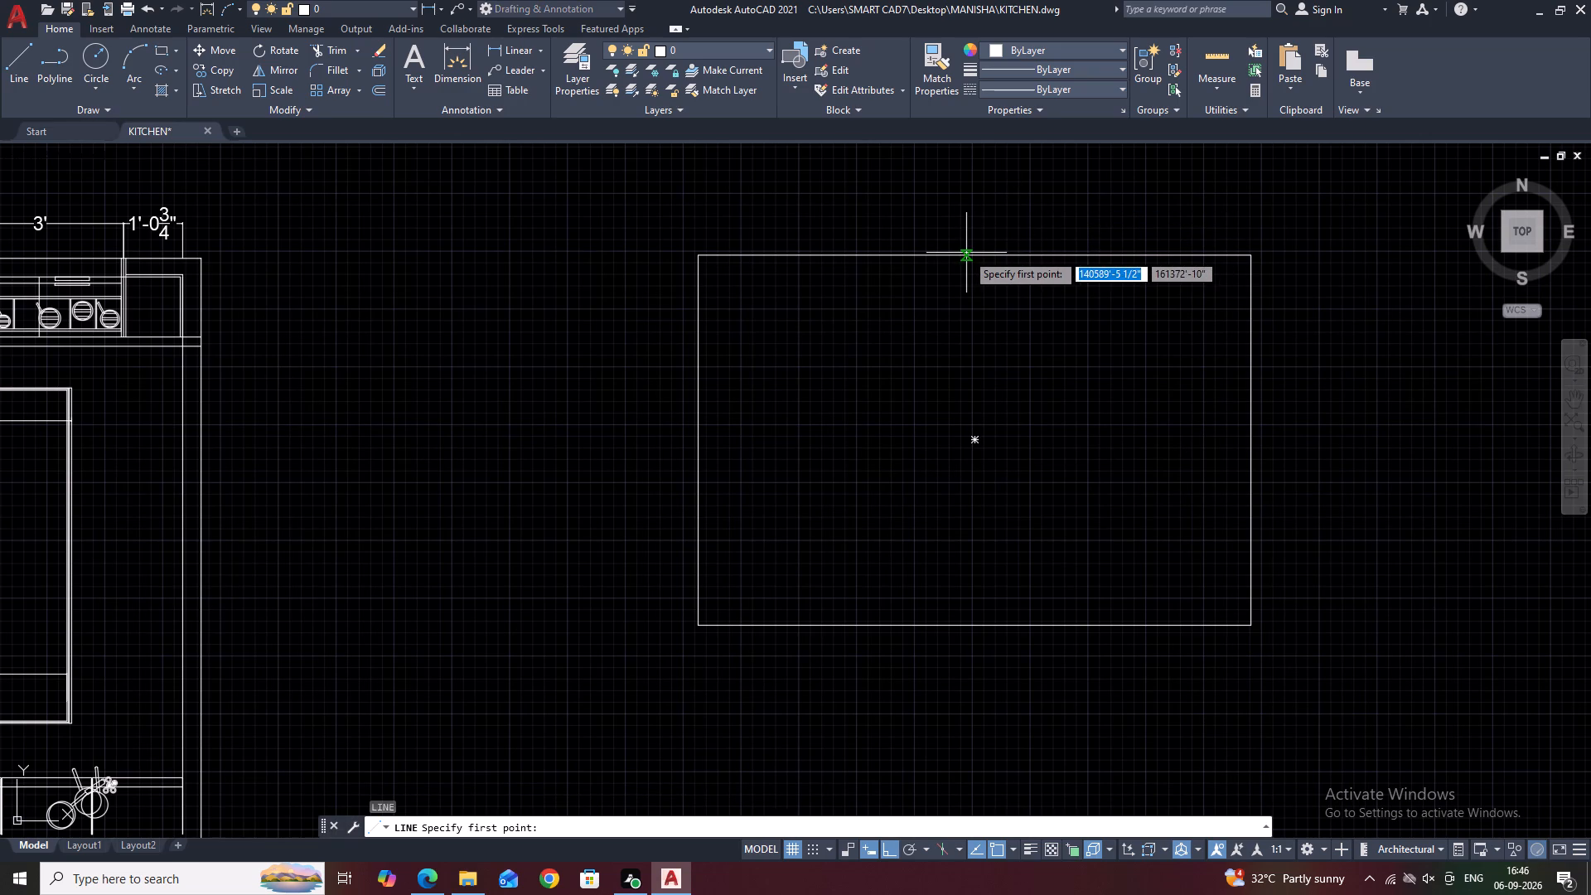
click(975, 253)
click(976, 626)
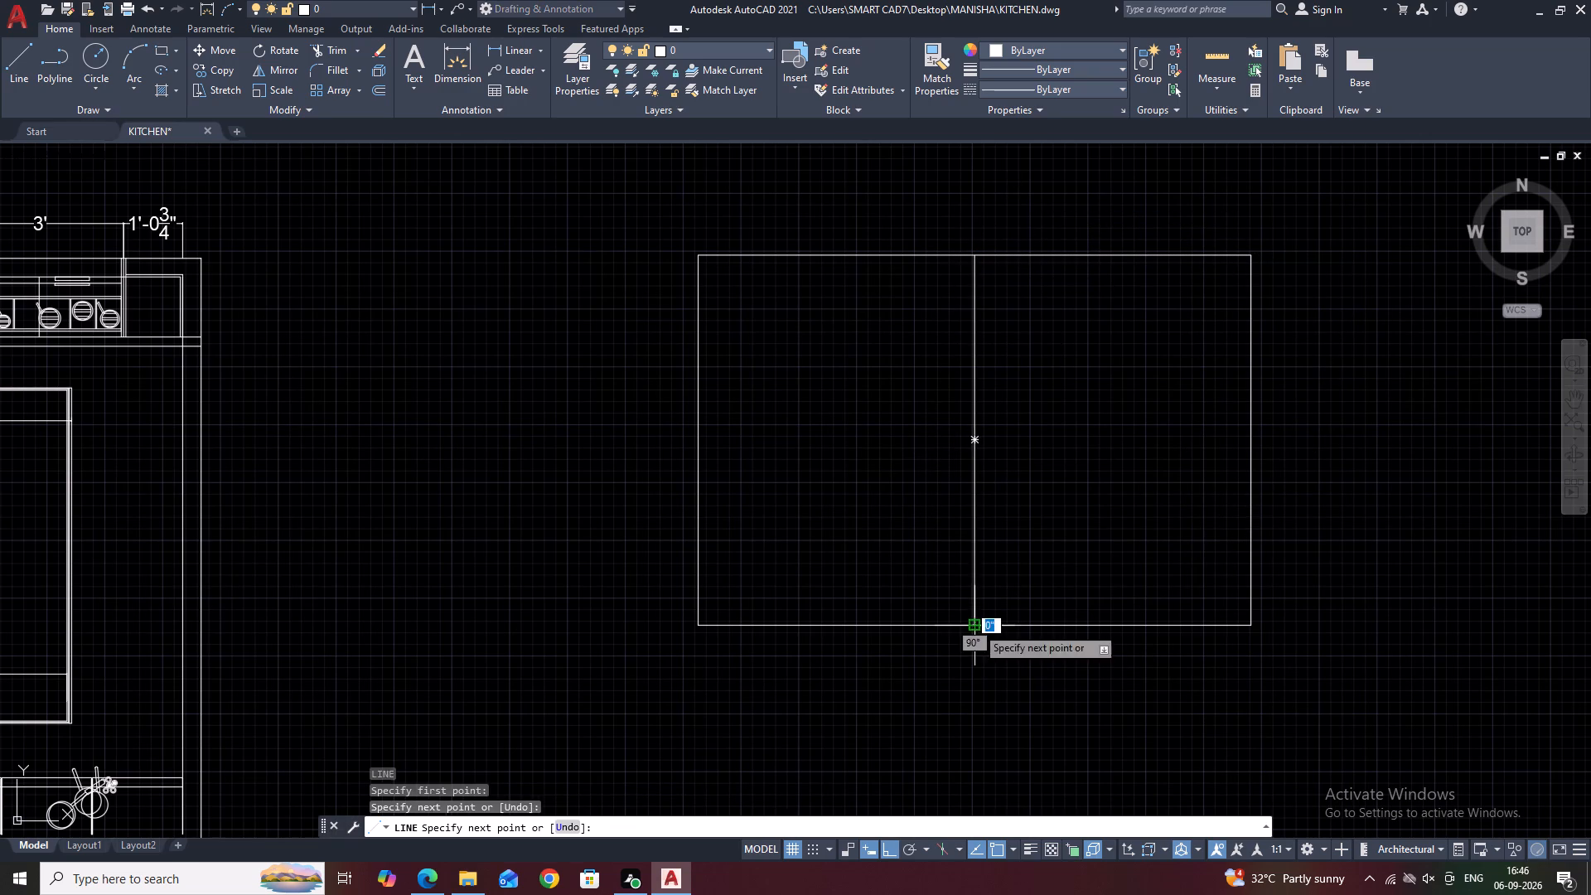
key(Escape)
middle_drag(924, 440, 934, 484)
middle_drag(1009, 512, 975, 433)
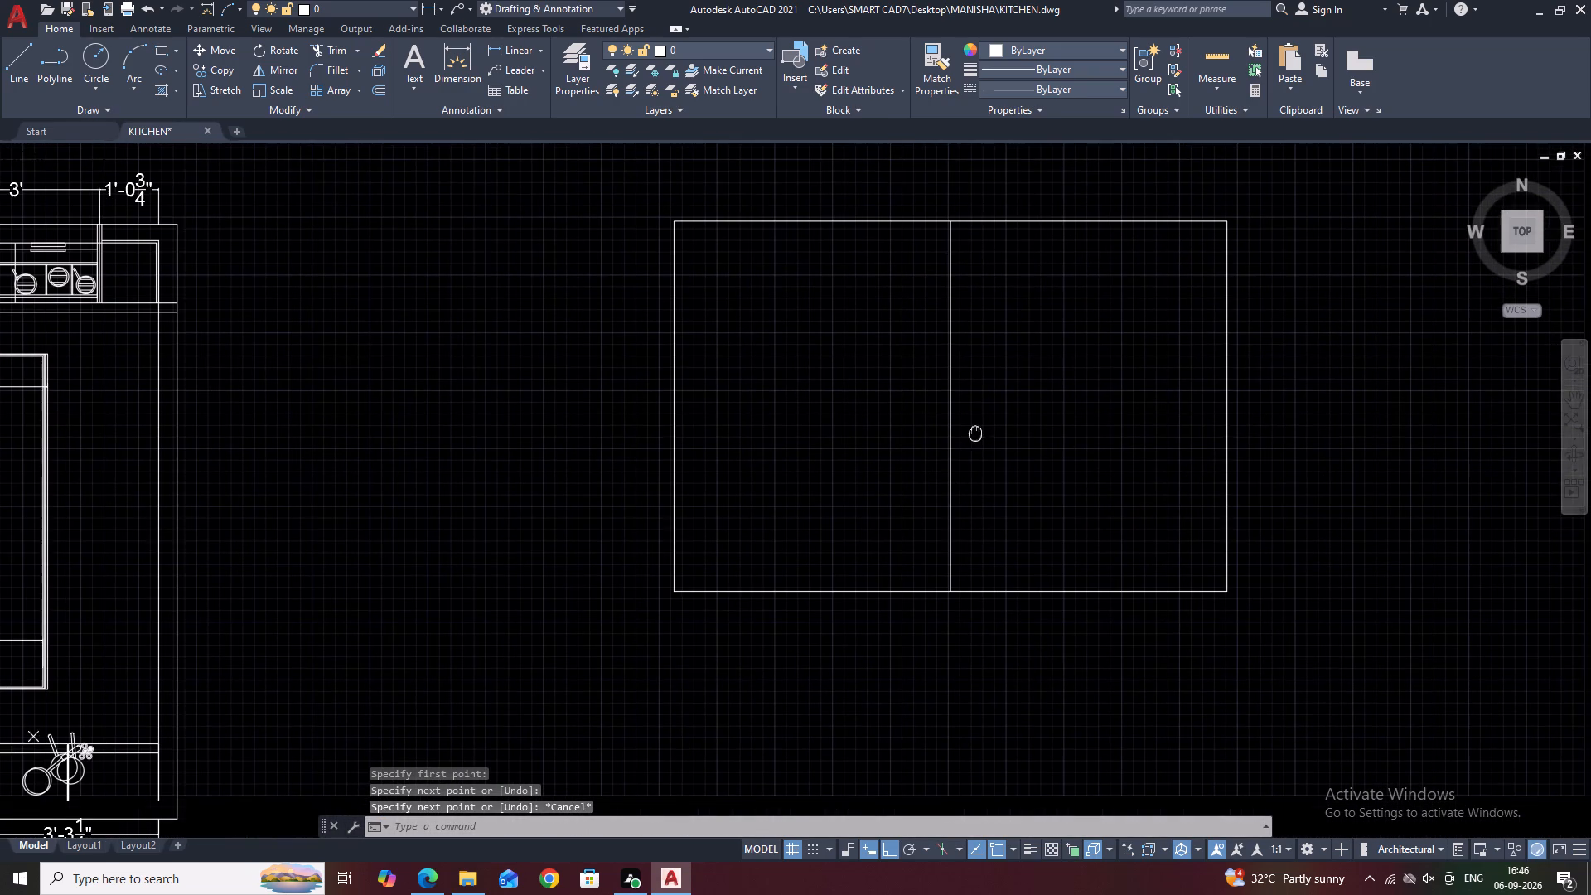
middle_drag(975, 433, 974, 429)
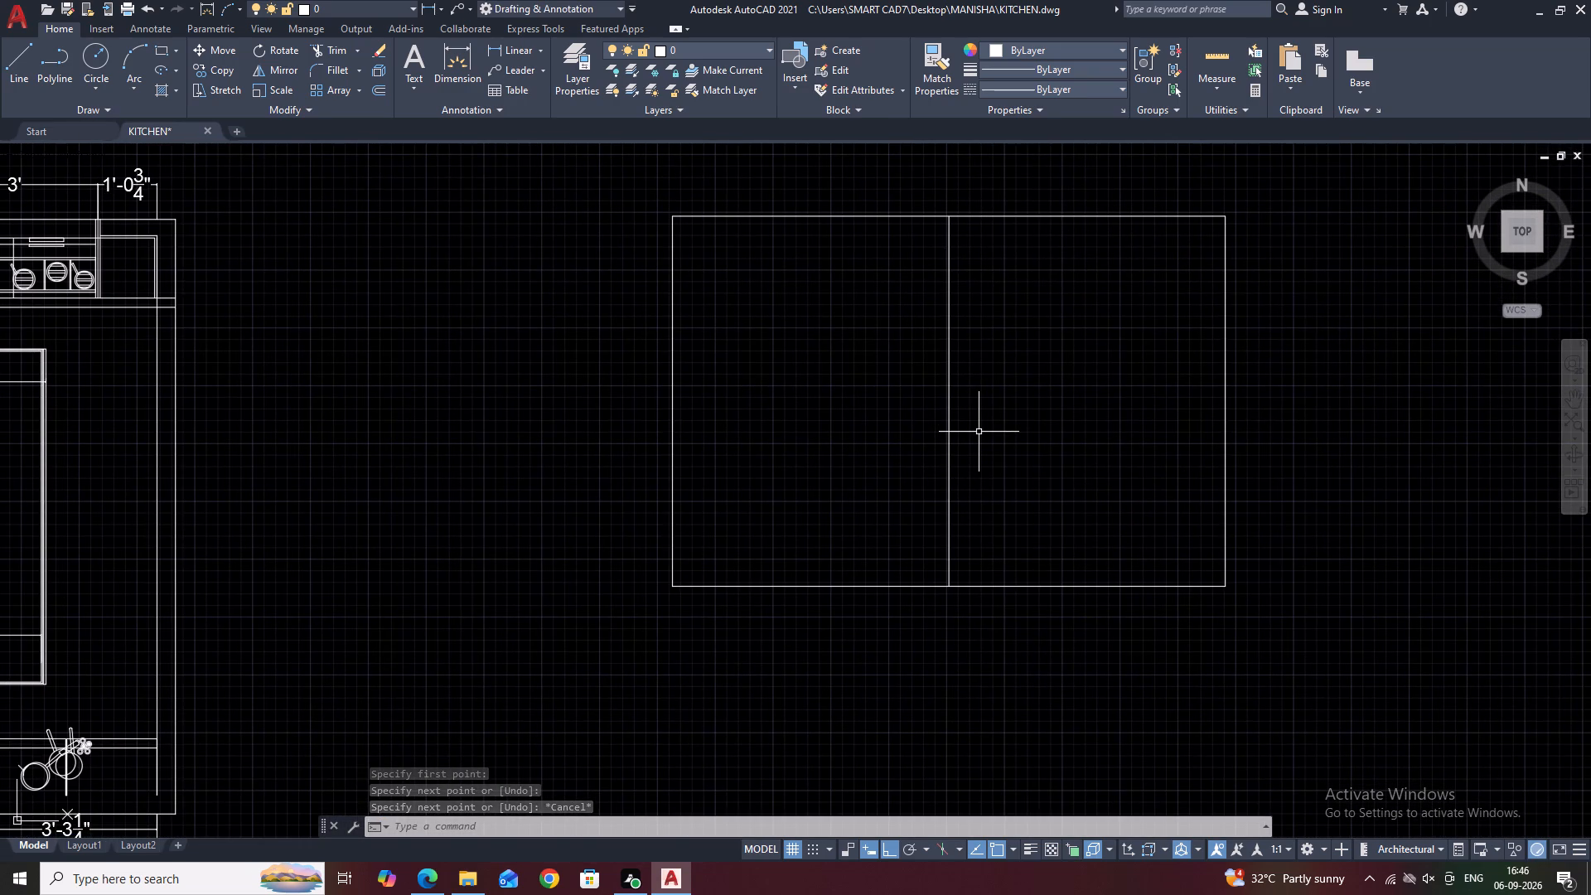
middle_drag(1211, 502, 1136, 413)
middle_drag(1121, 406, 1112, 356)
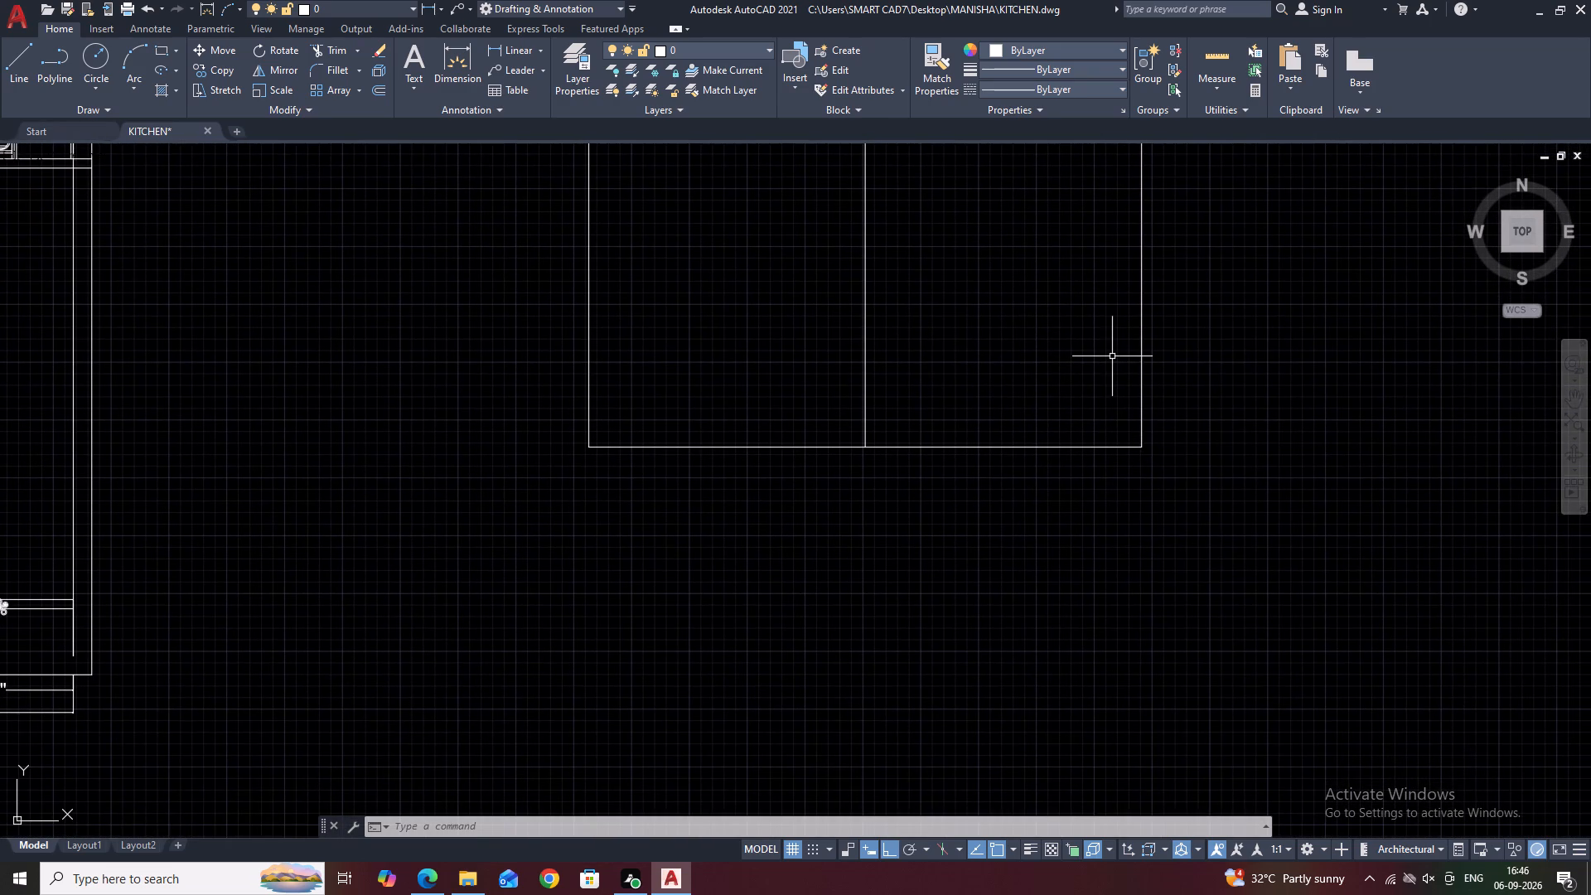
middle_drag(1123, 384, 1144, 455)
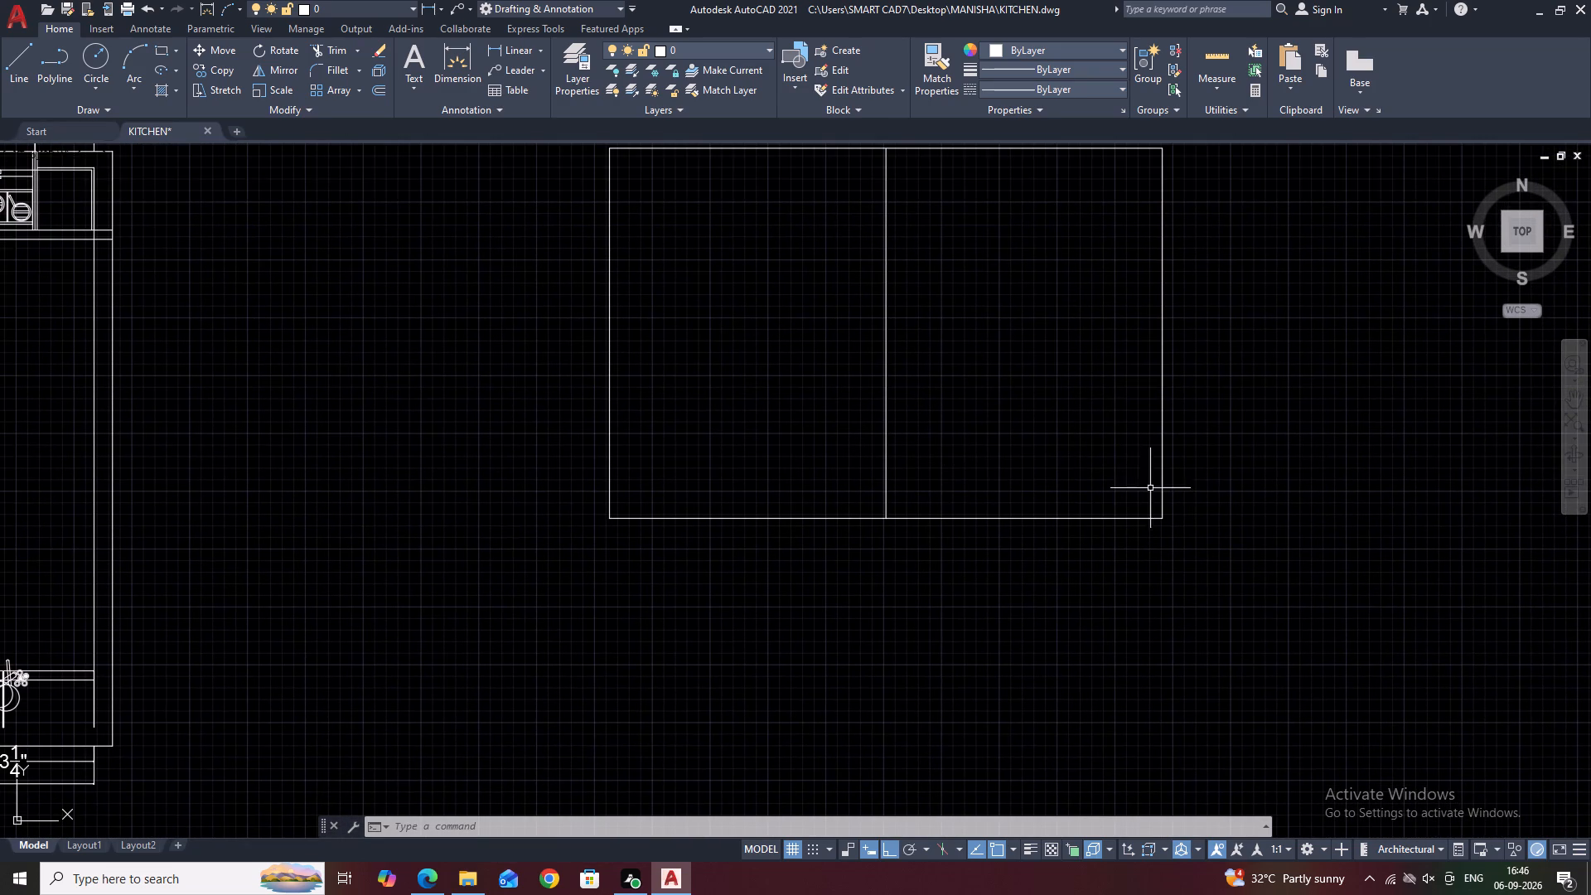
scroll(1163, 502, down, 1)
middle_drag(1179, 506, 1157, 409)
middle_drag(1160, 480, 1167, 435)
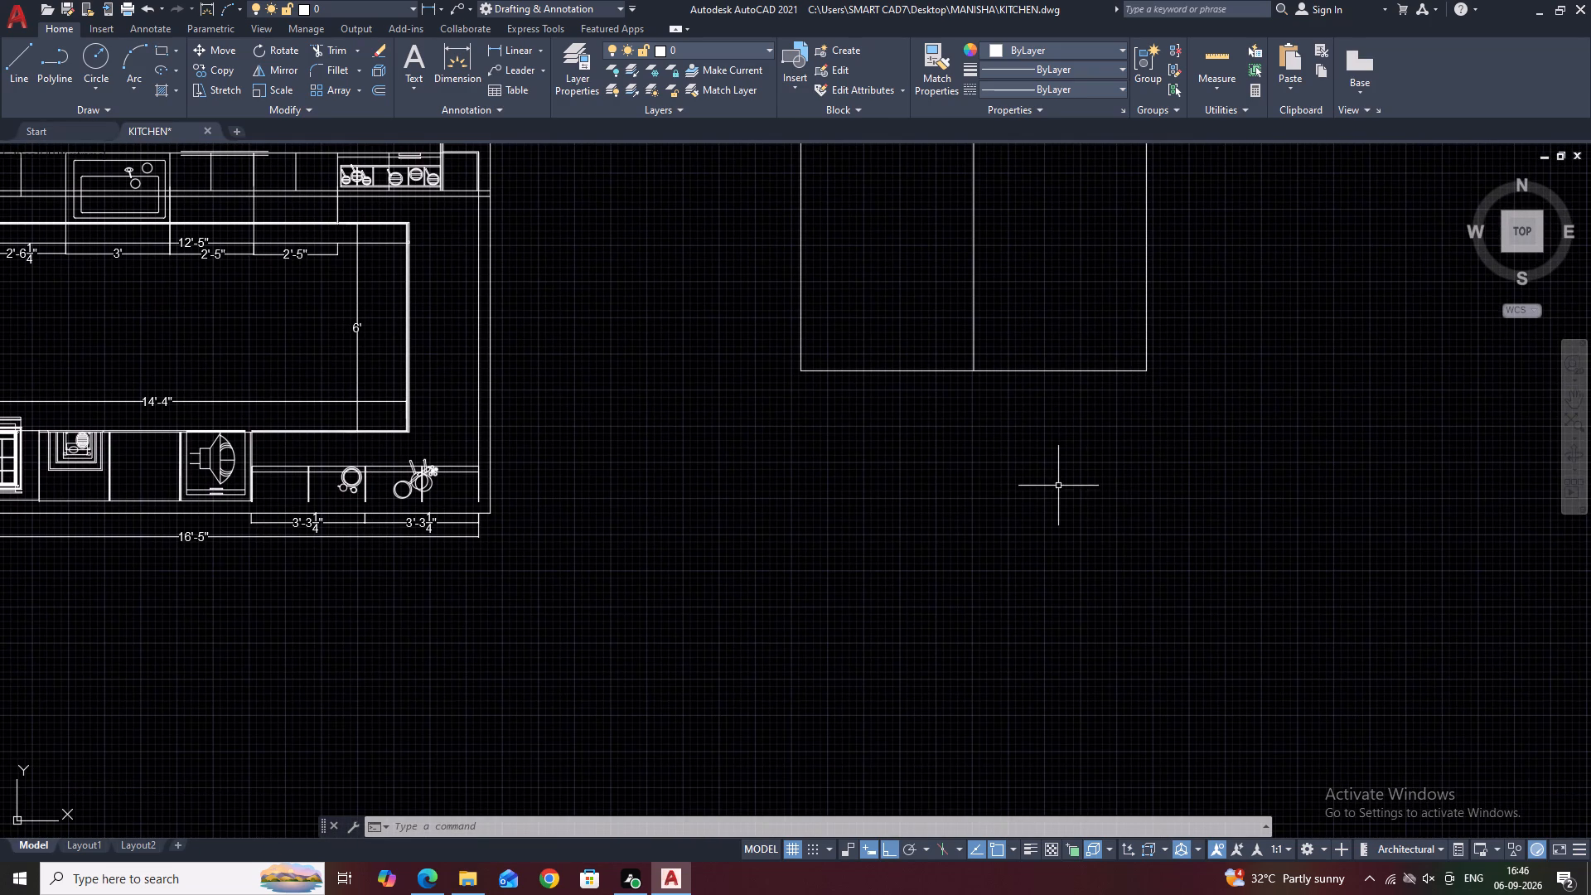
Draw a 9'-11 1/2" by 2'-10" rectangle directly below the divided rectangle, starting at its lower-left corner.
key(r)
key(e)
key(c)
key(space)
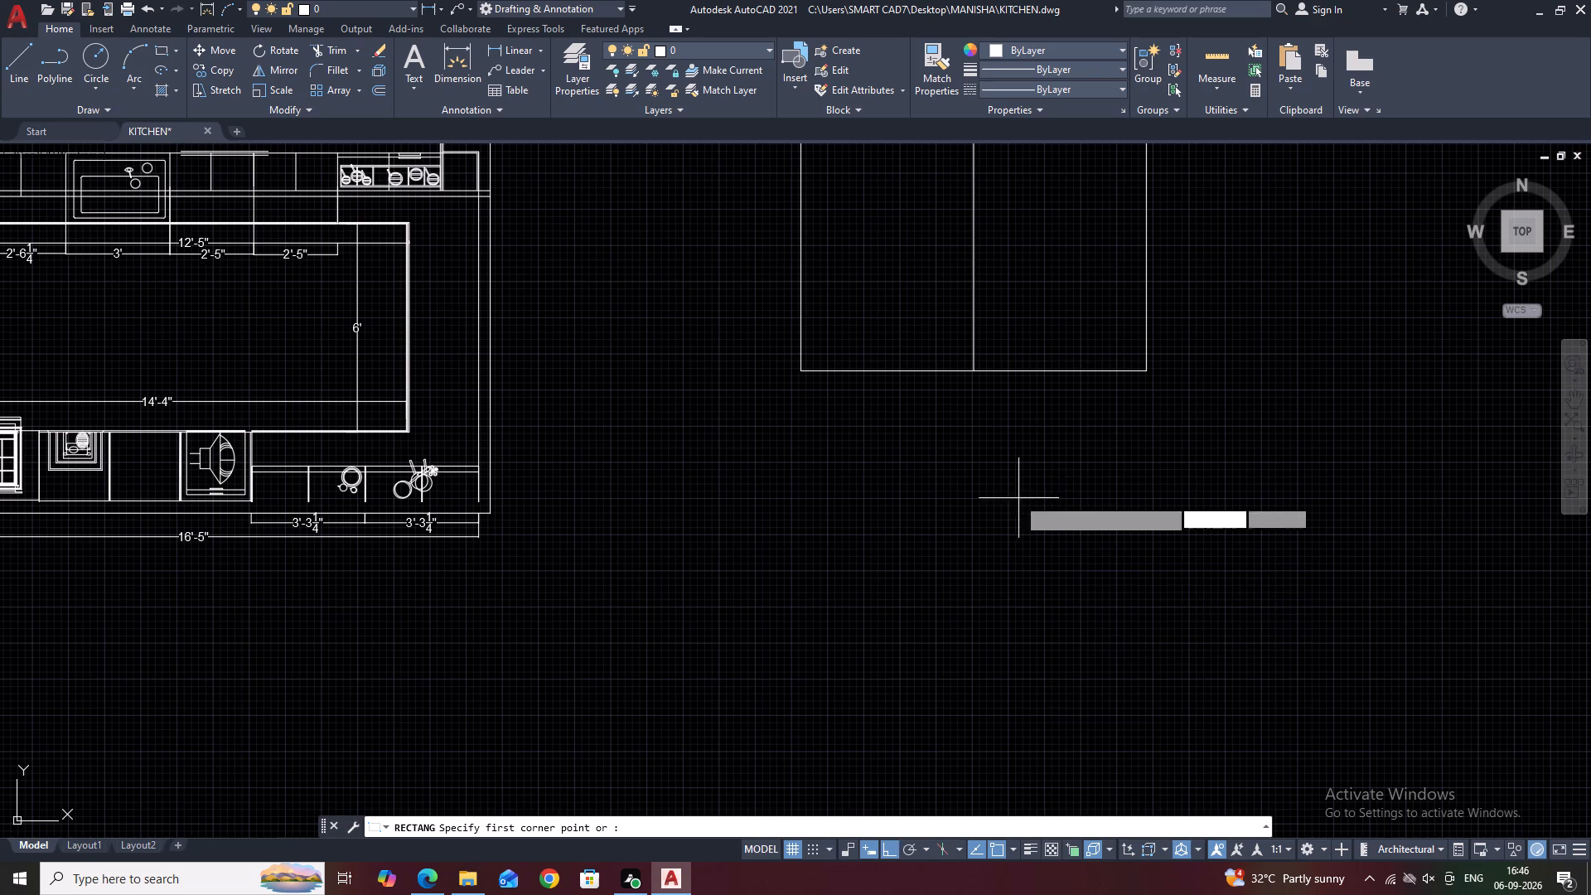
click(803, 371)
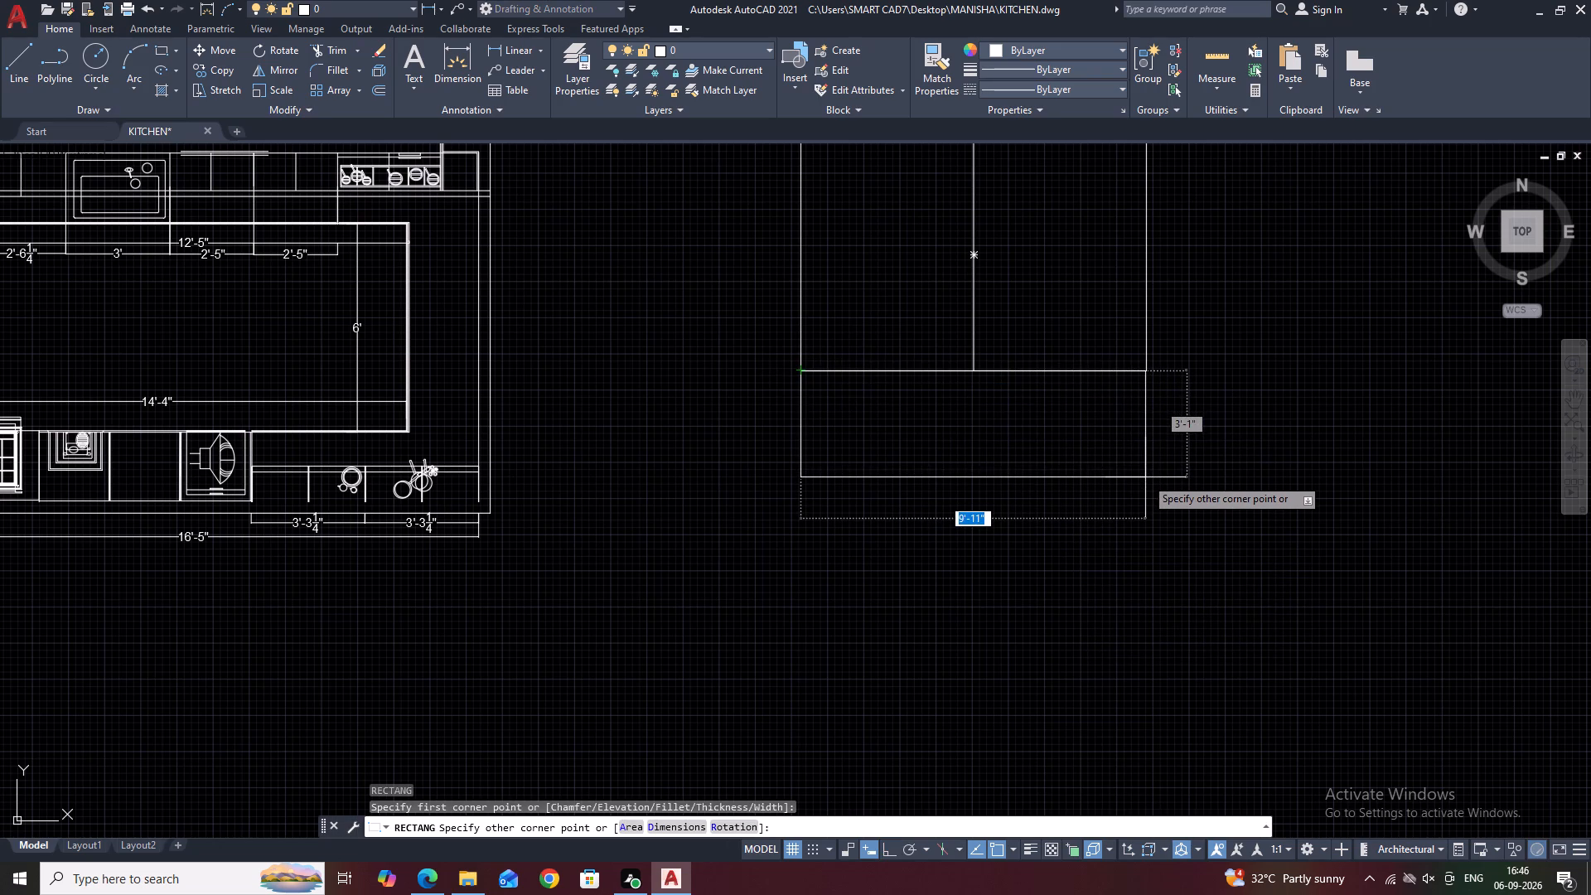
key(d)
key(space)
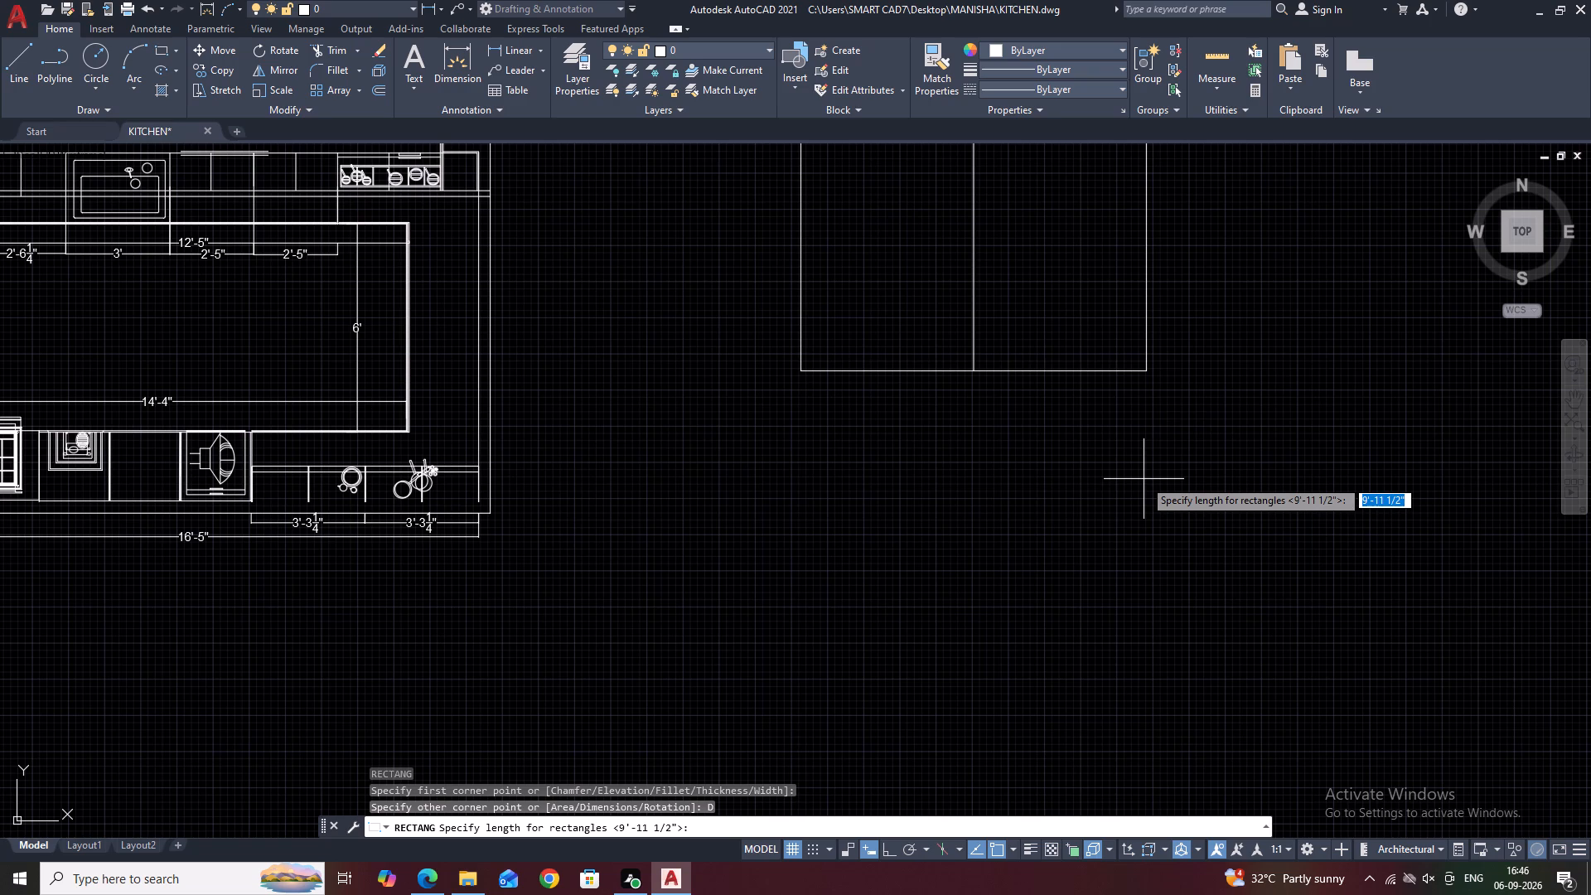
text(9'11.5)
key(Return)
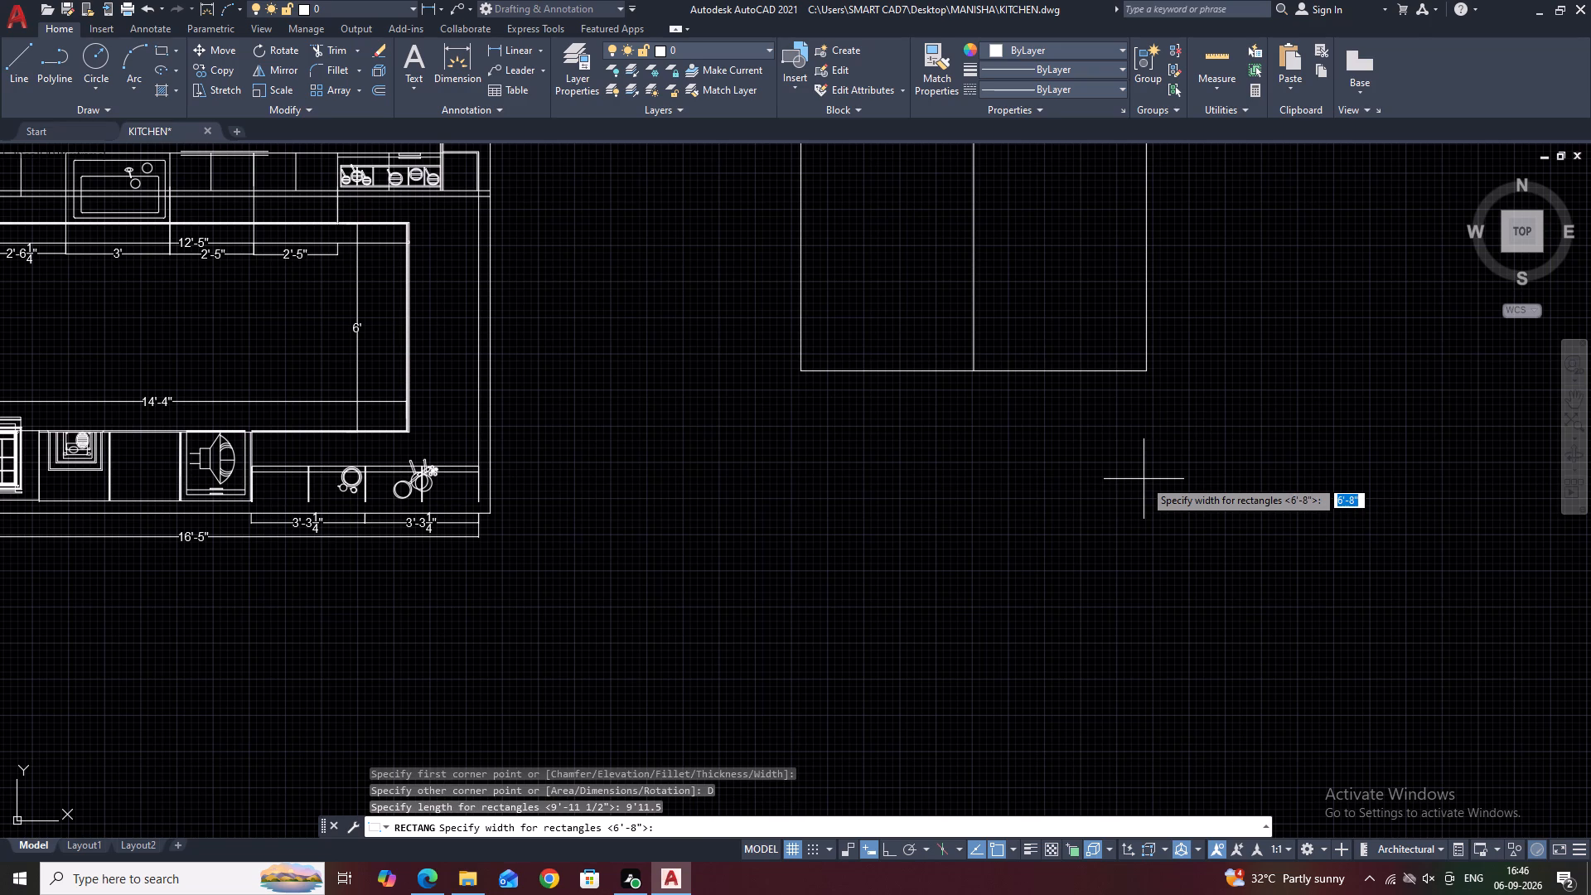
text(2')
text(10)
key(Return)
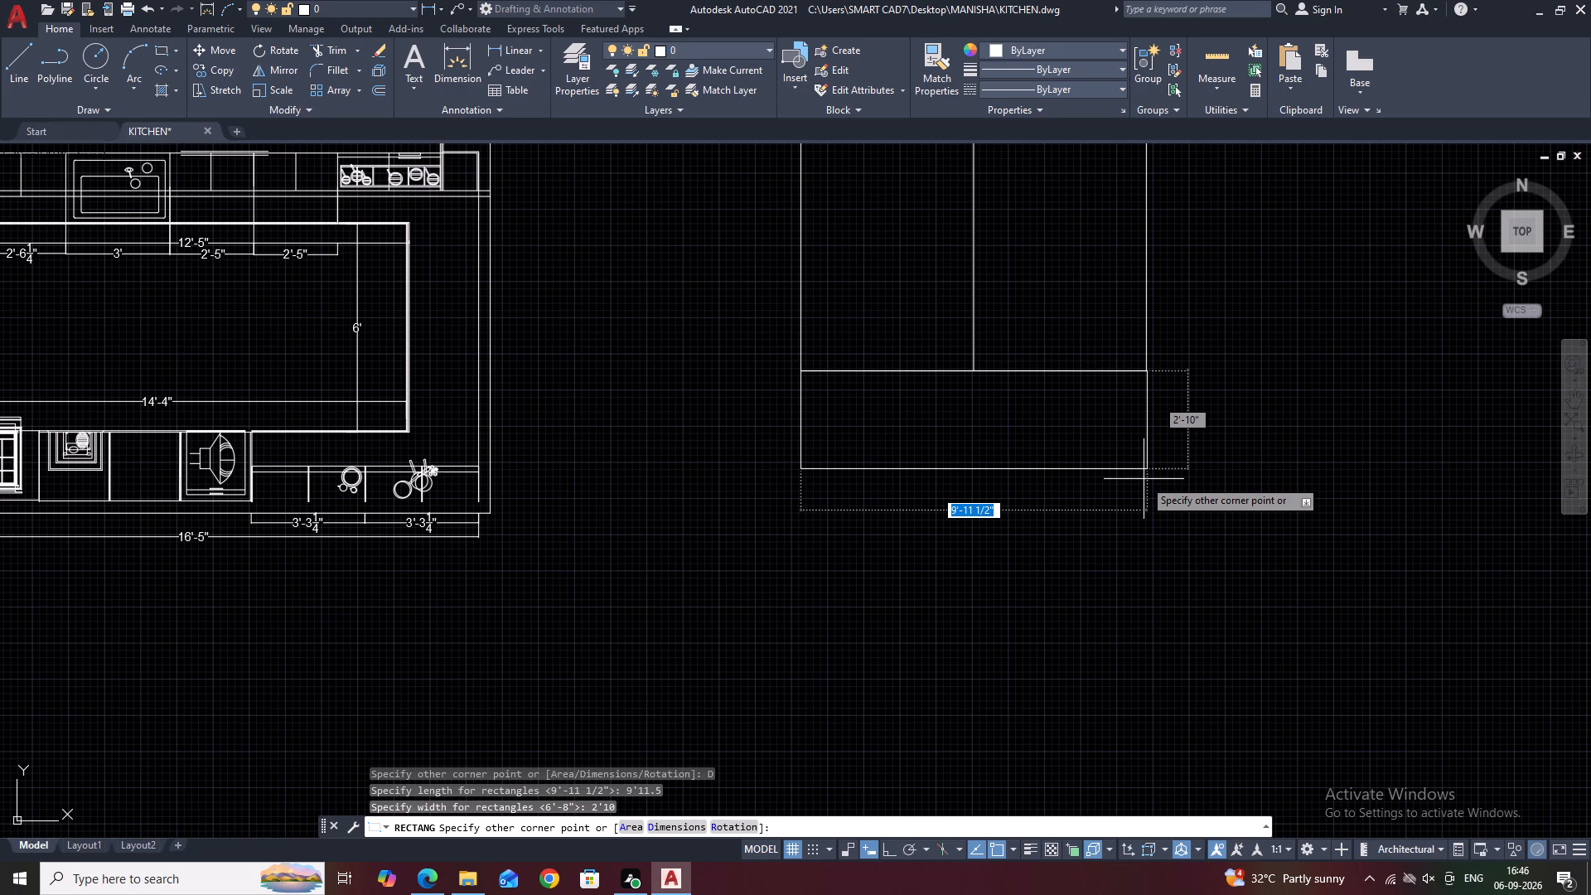
click(1145, 491)
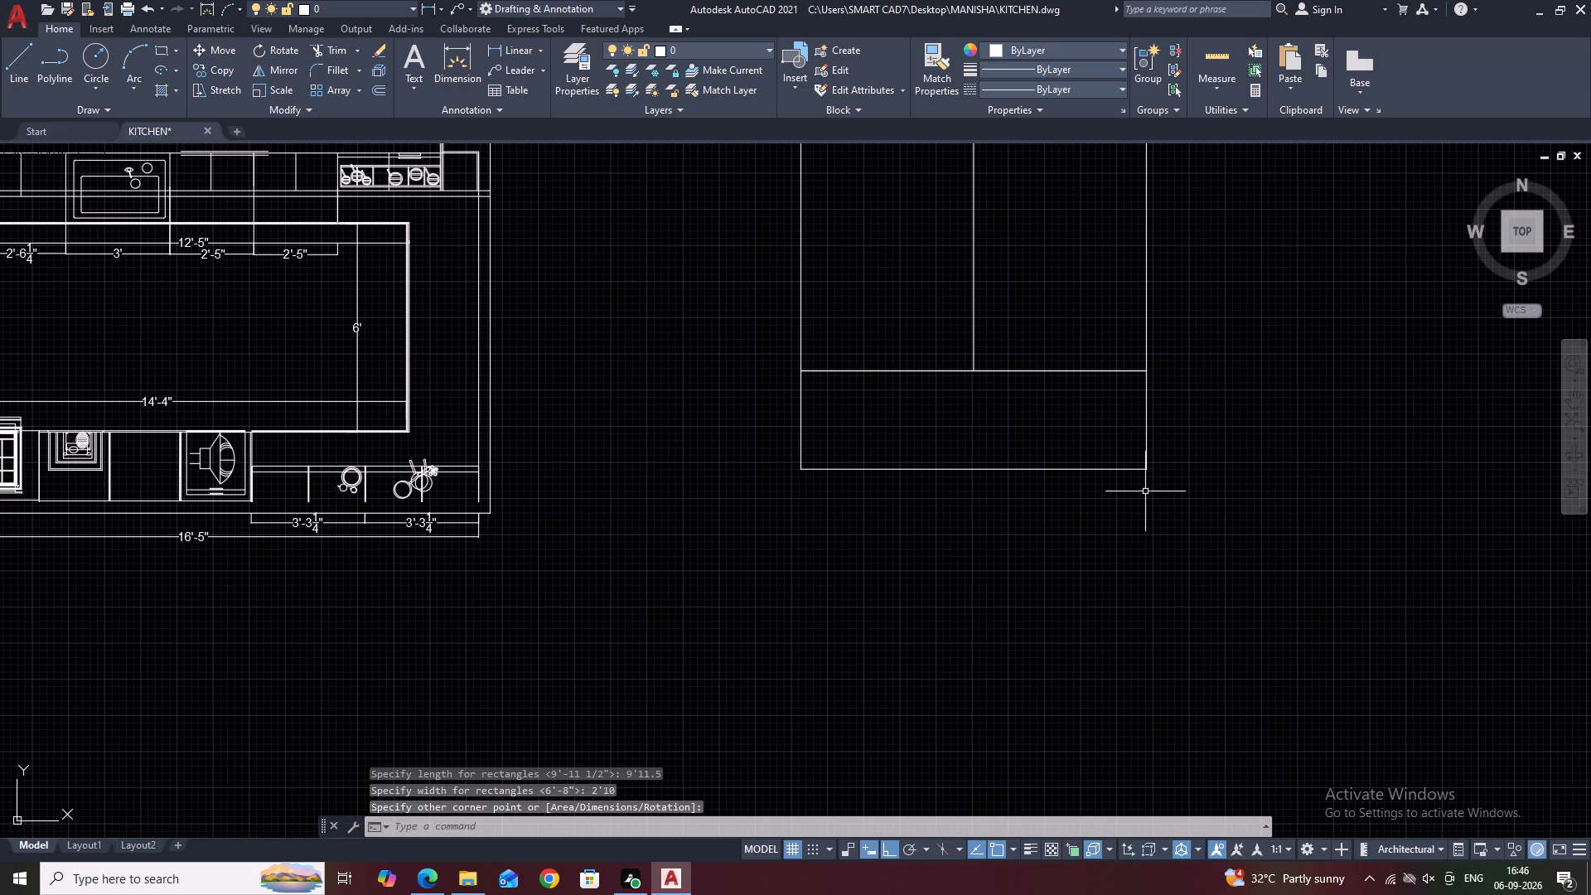
middle_drag(1077, 401, 1100, 465)
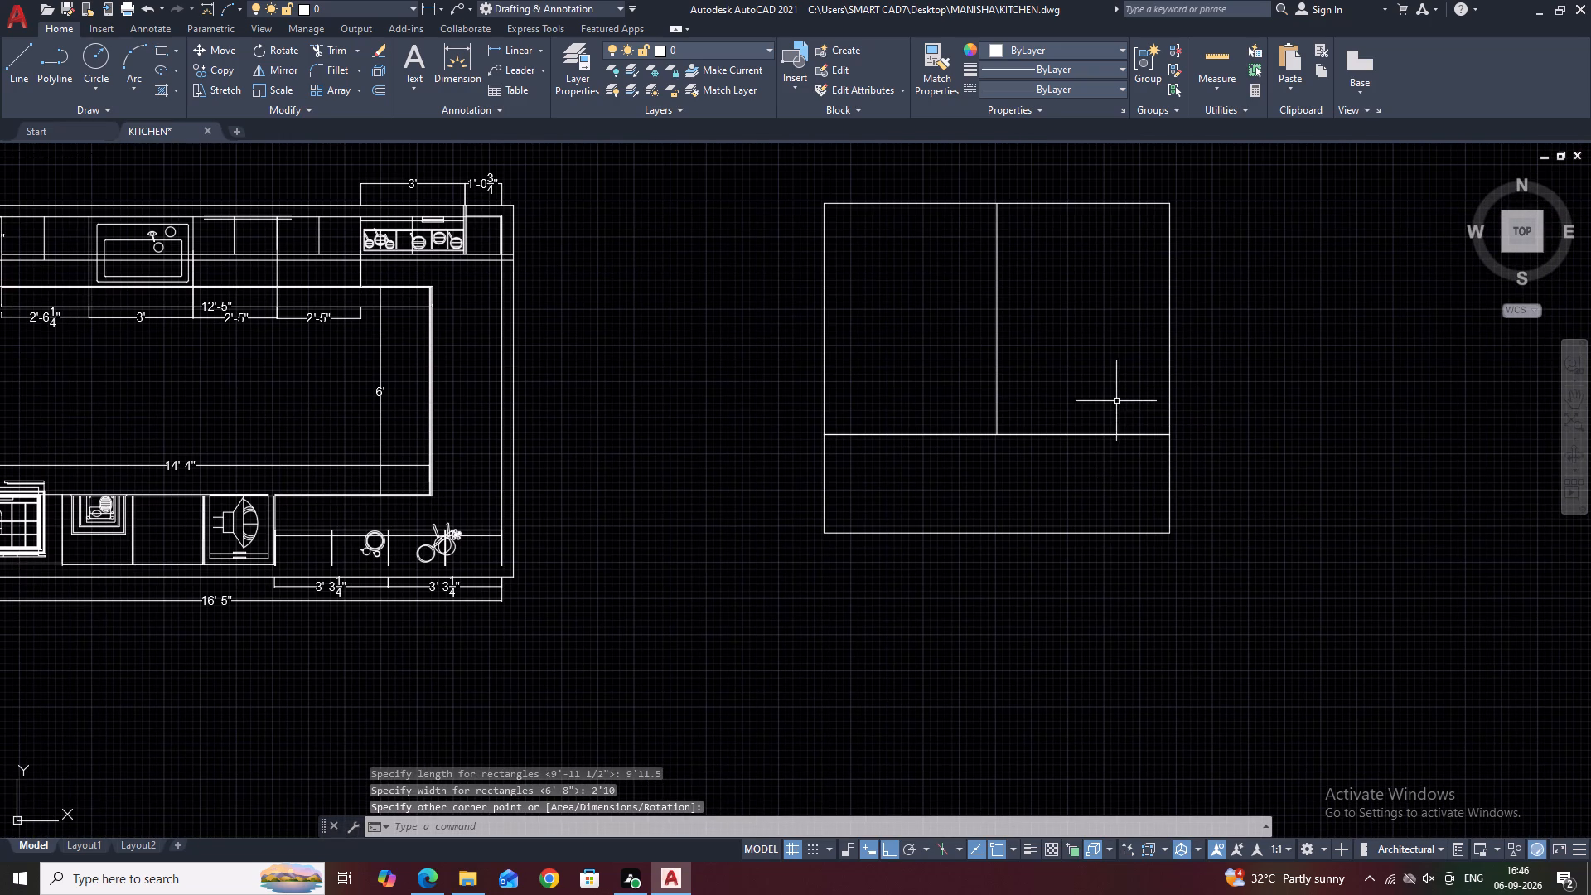
click(1083, 434)
key(Escape)
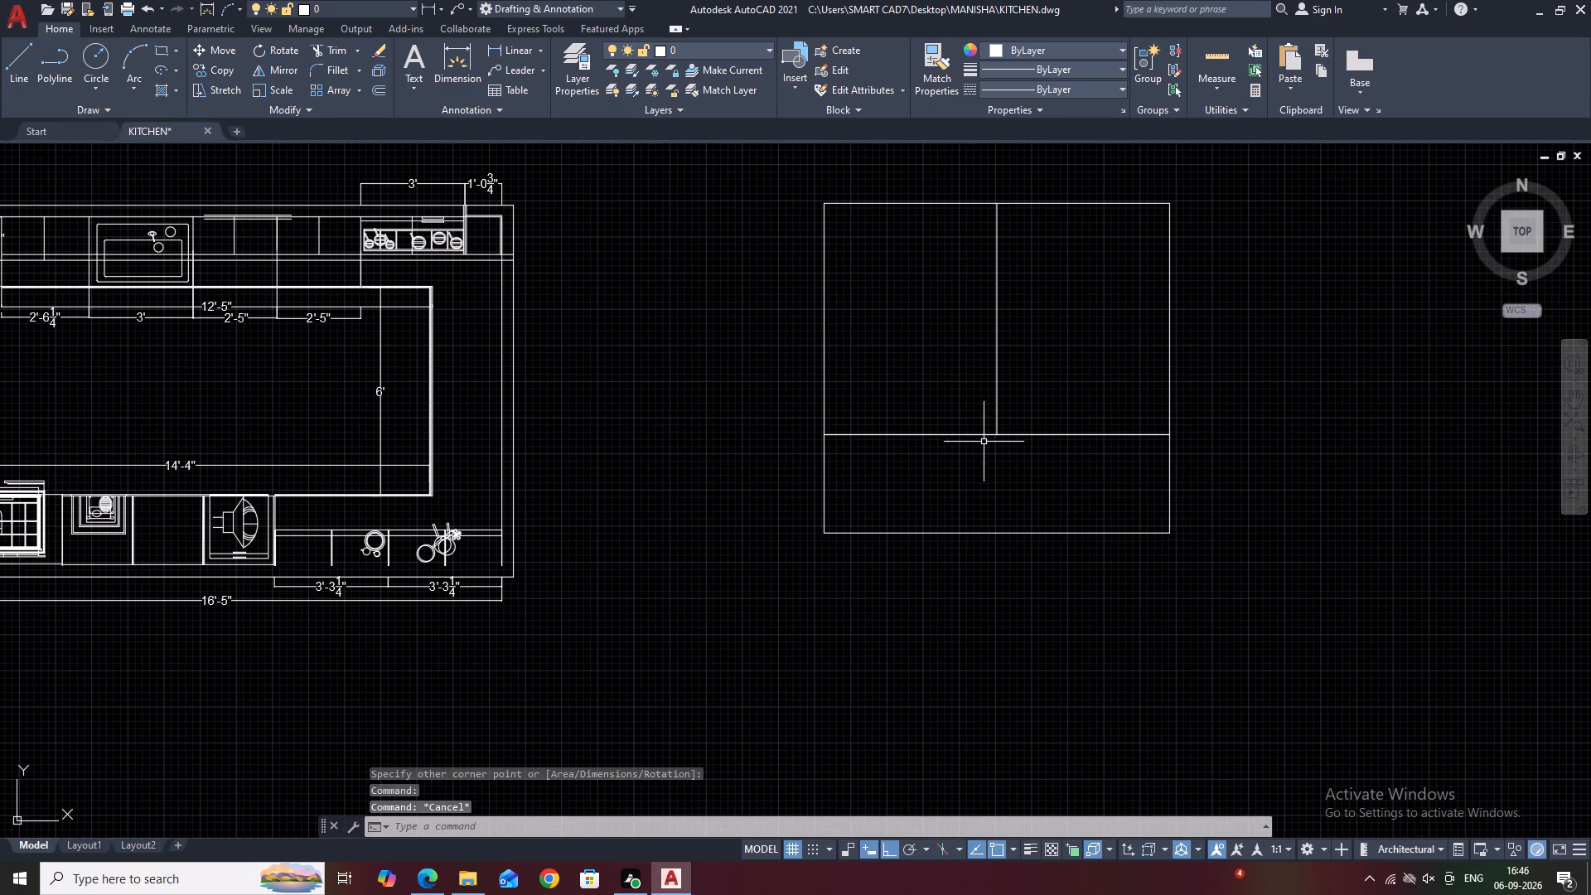
Trim the overlapping edge shared by the two rectangles on both sides of the vertical dividing line.
middle_drag(1076, 438, 1100, 365)
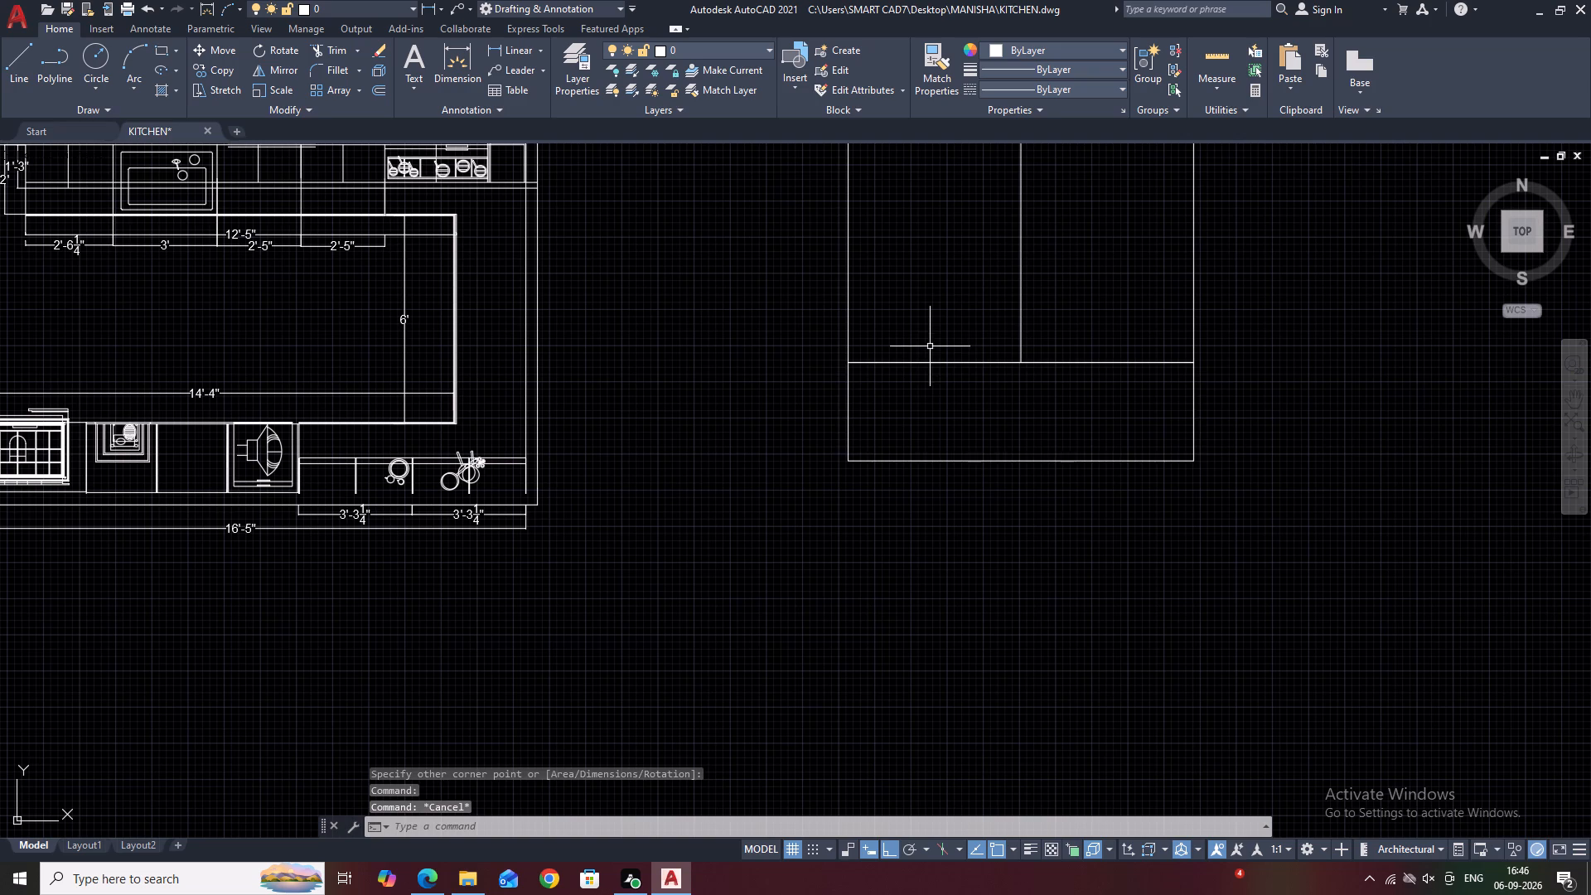
text(TR)
key(space)
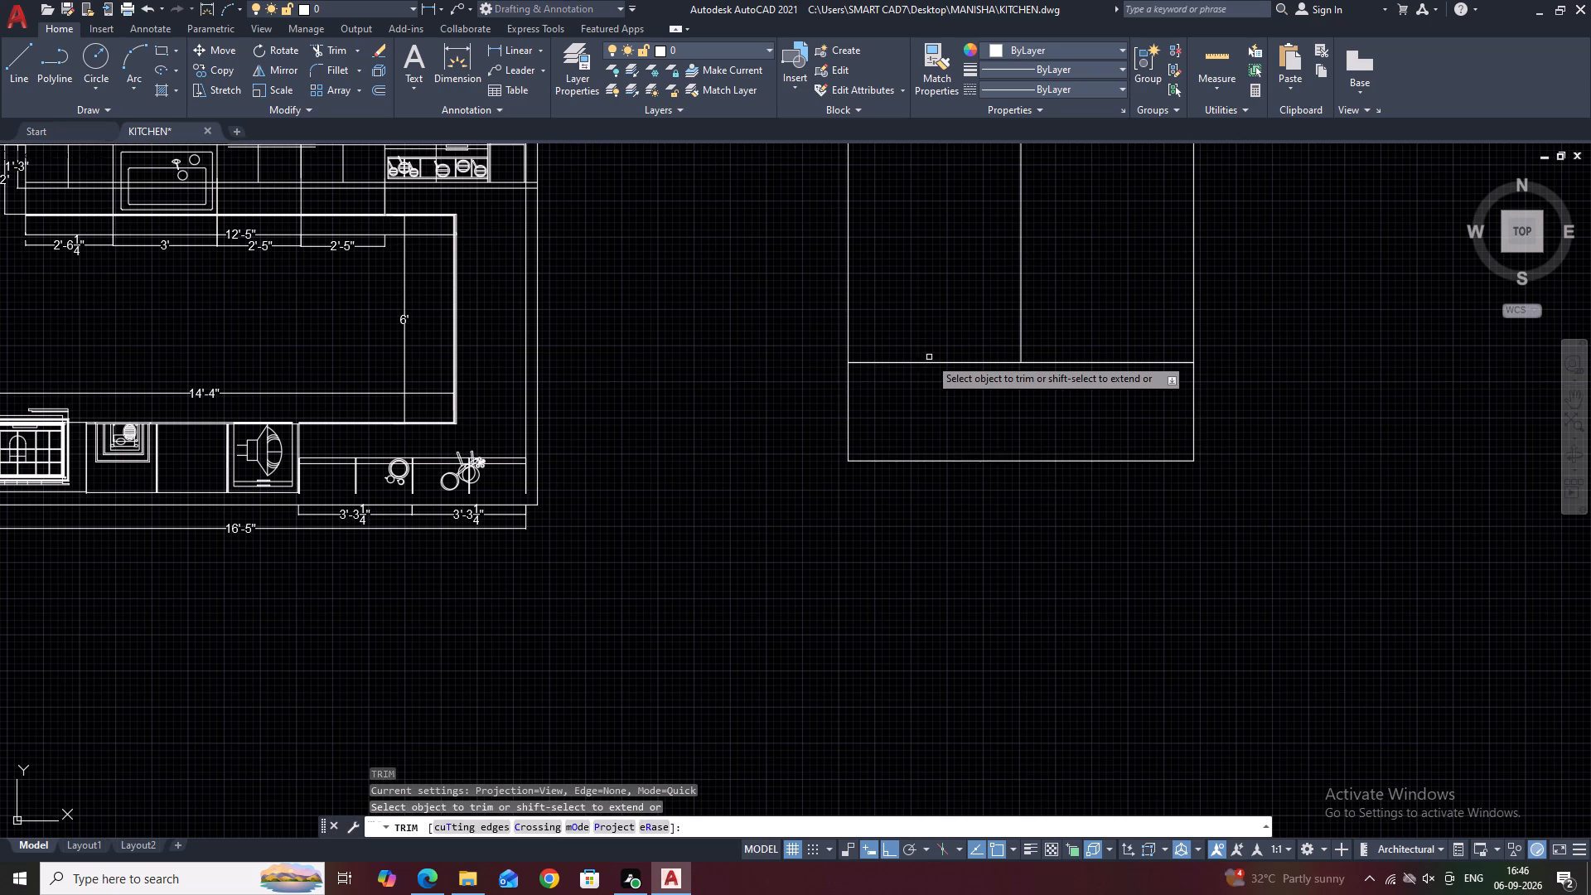
click(929, 362)
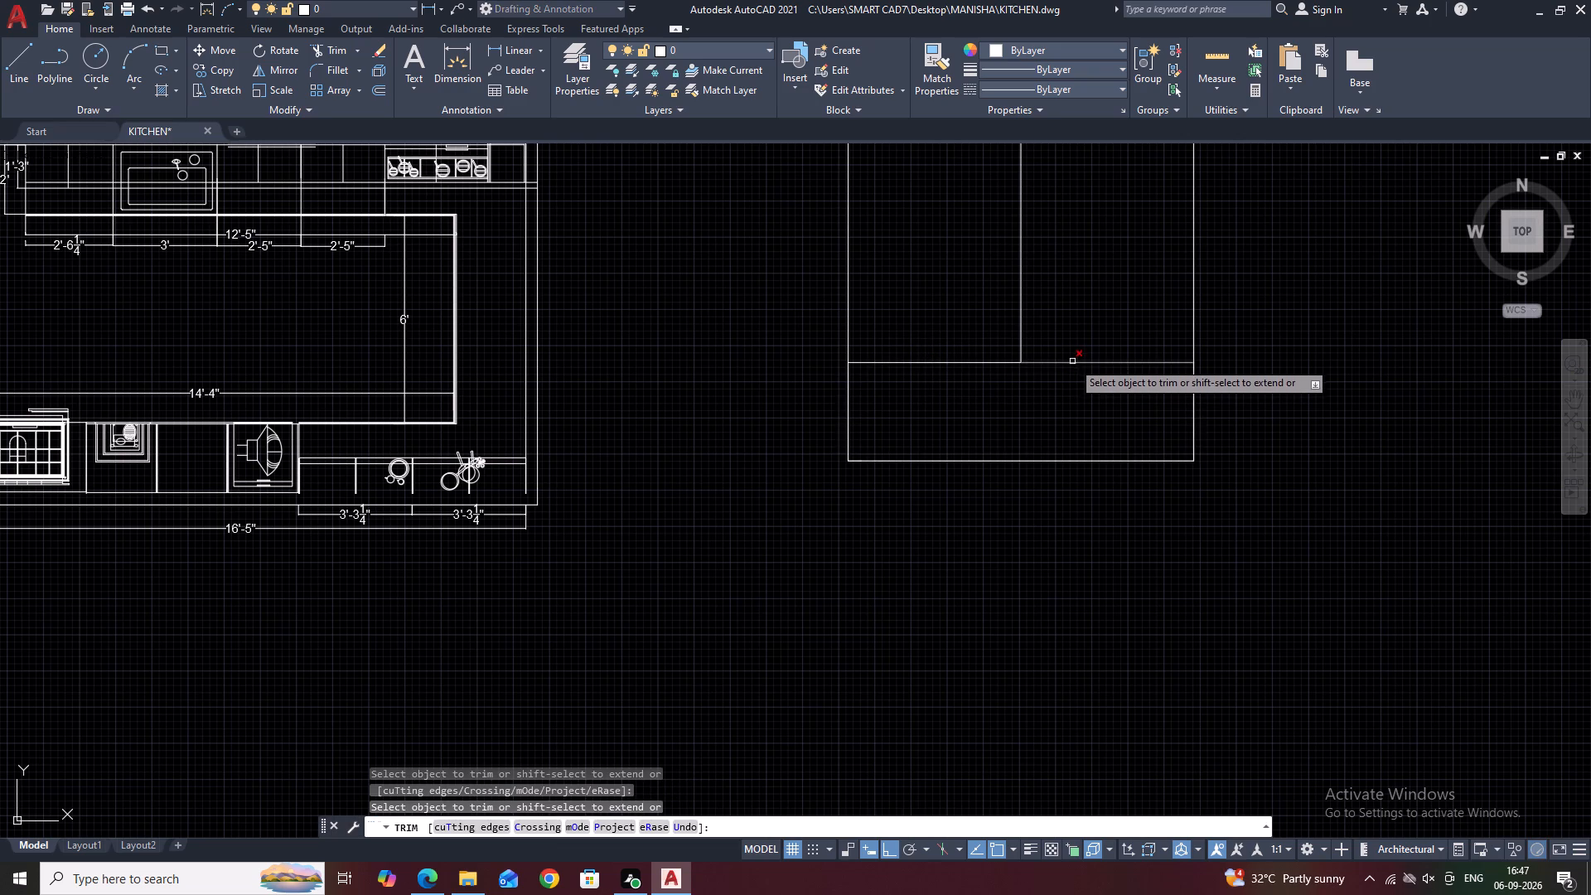
click(1072, 360)
key(Escape)
middle_drag(1068, 209, 1060, 331)
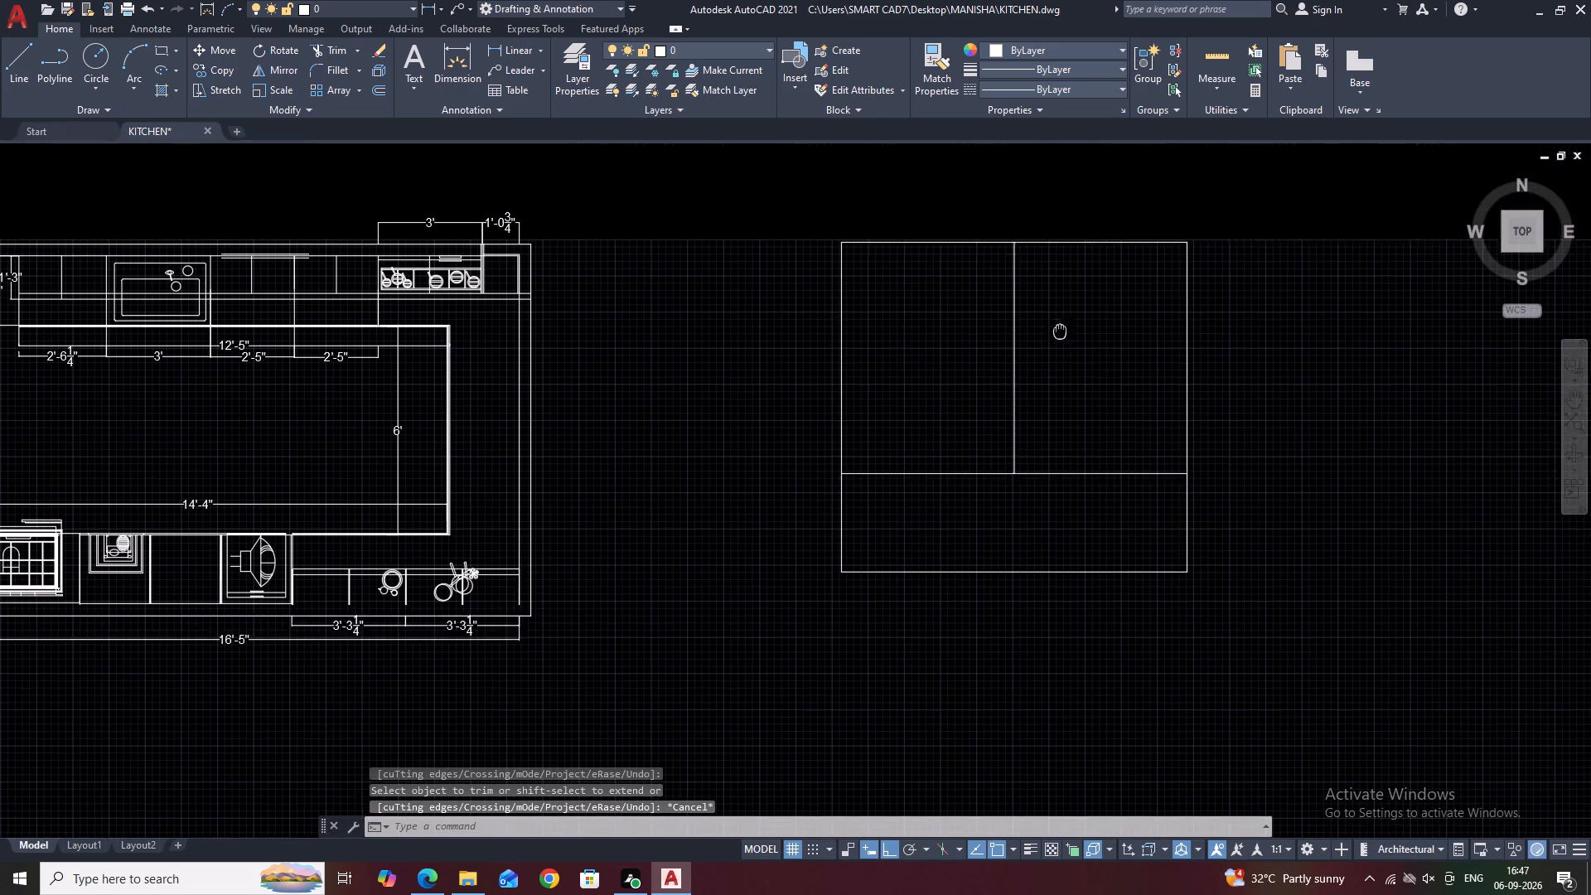
click(1064, 372)
click(981, 290)
key(Escape)
Draw a four-sided horizontal polyline, 2'-6" by 6", near the middle of the lower rectangle.
middle_drag(1051, 340, 1048, 340)
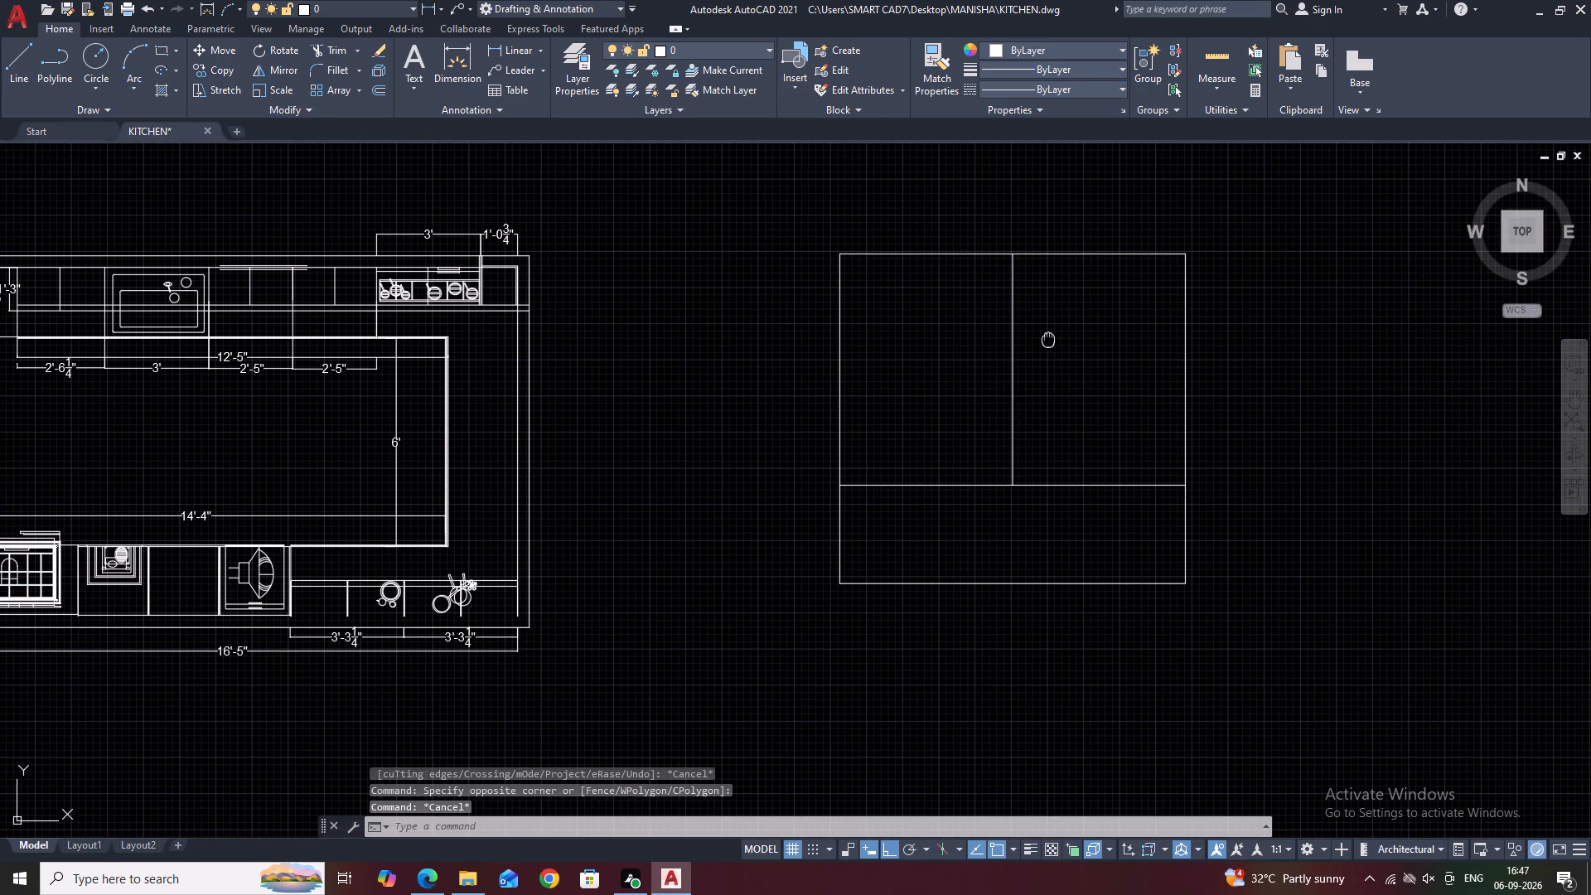
middle_drag(1048, 340, 1013, 336)
middle_drag(948, 420, 1025, 439)
scroll(1082, 556, up, 1)
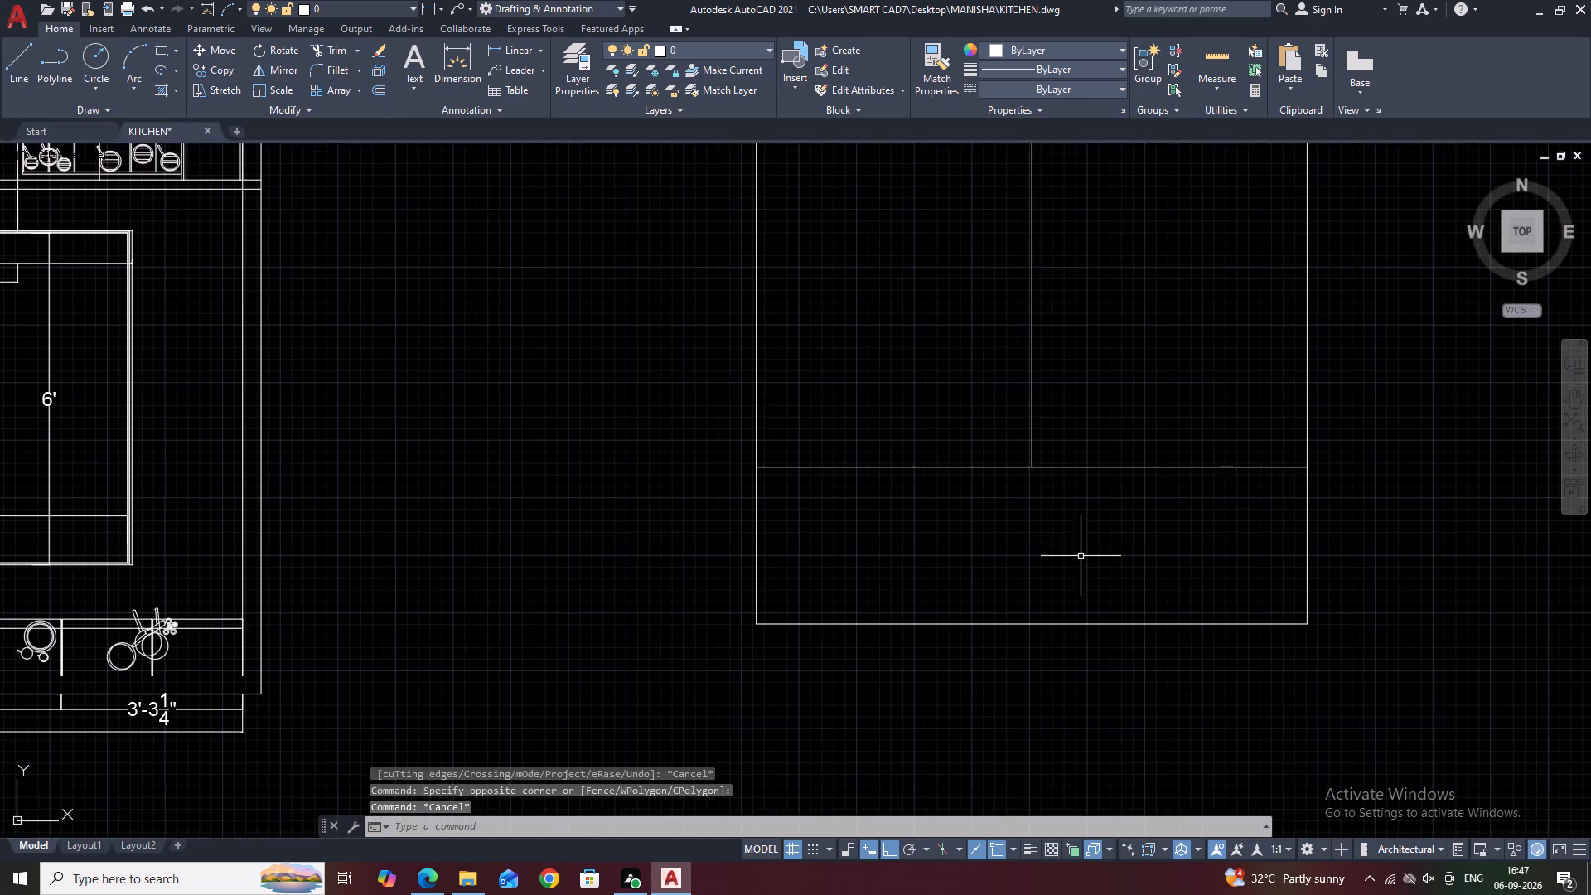
middle_drag(1098, 535, 1105, 470)
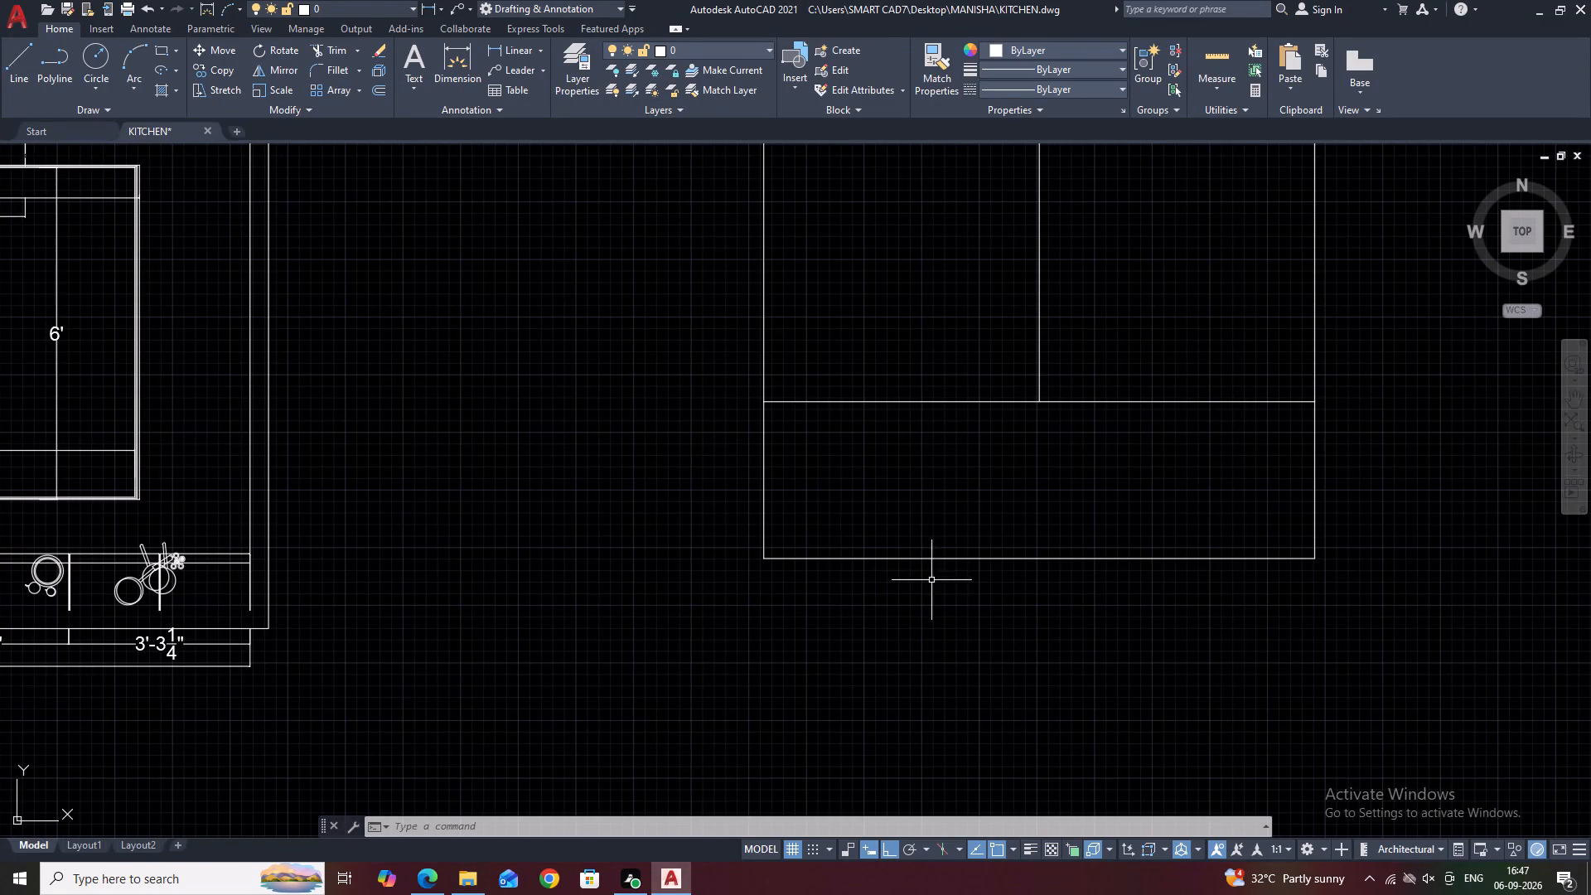
middle_drag(1168, 560, 1055, 600)
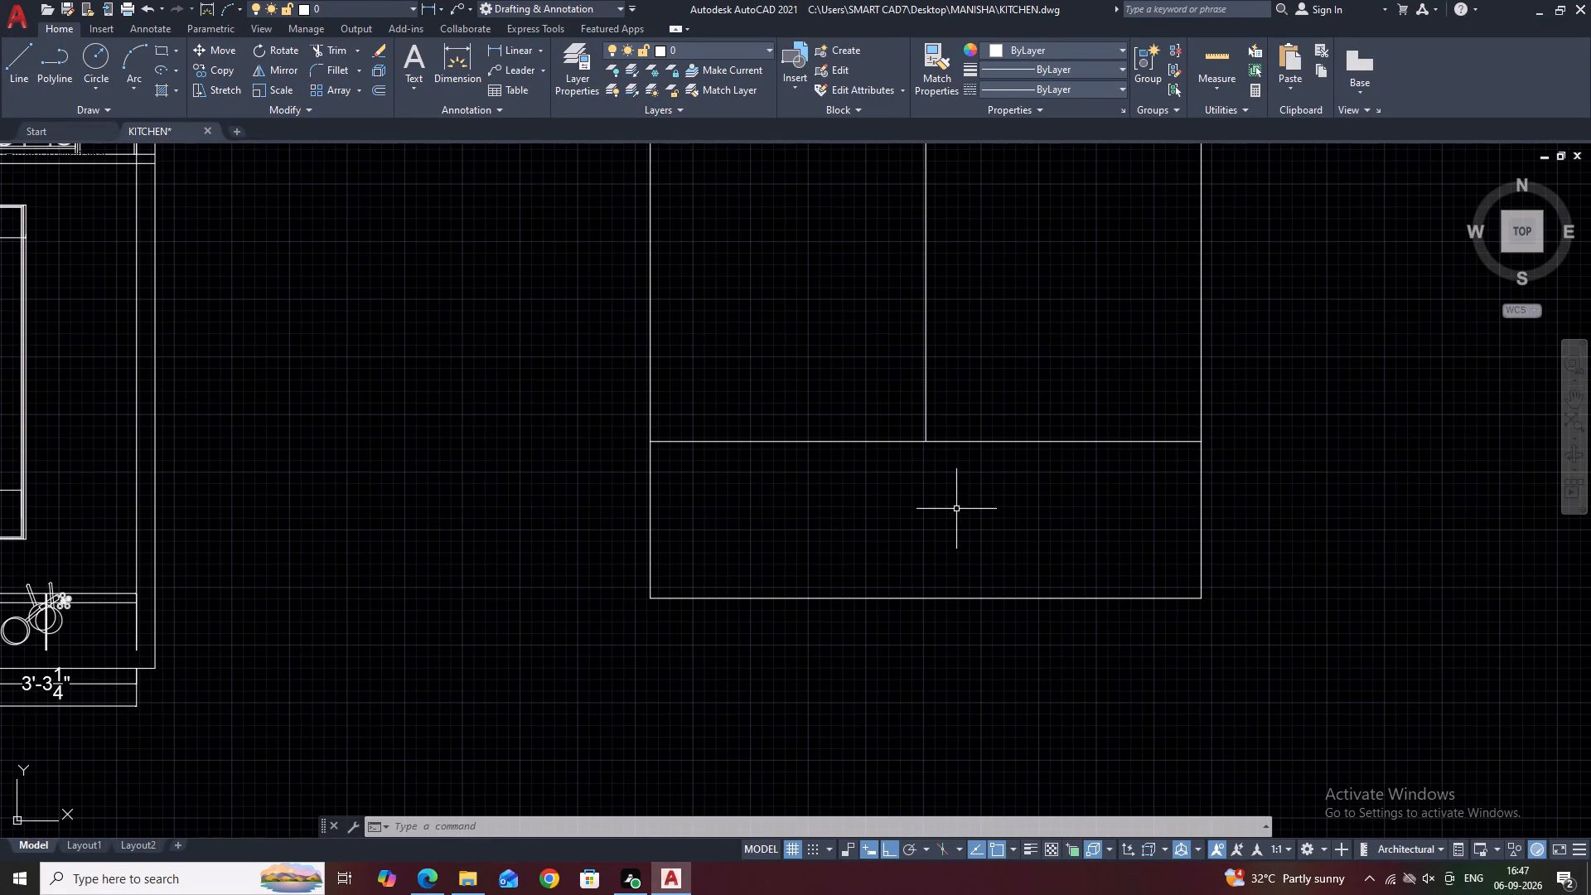
text(PL)
key(space)
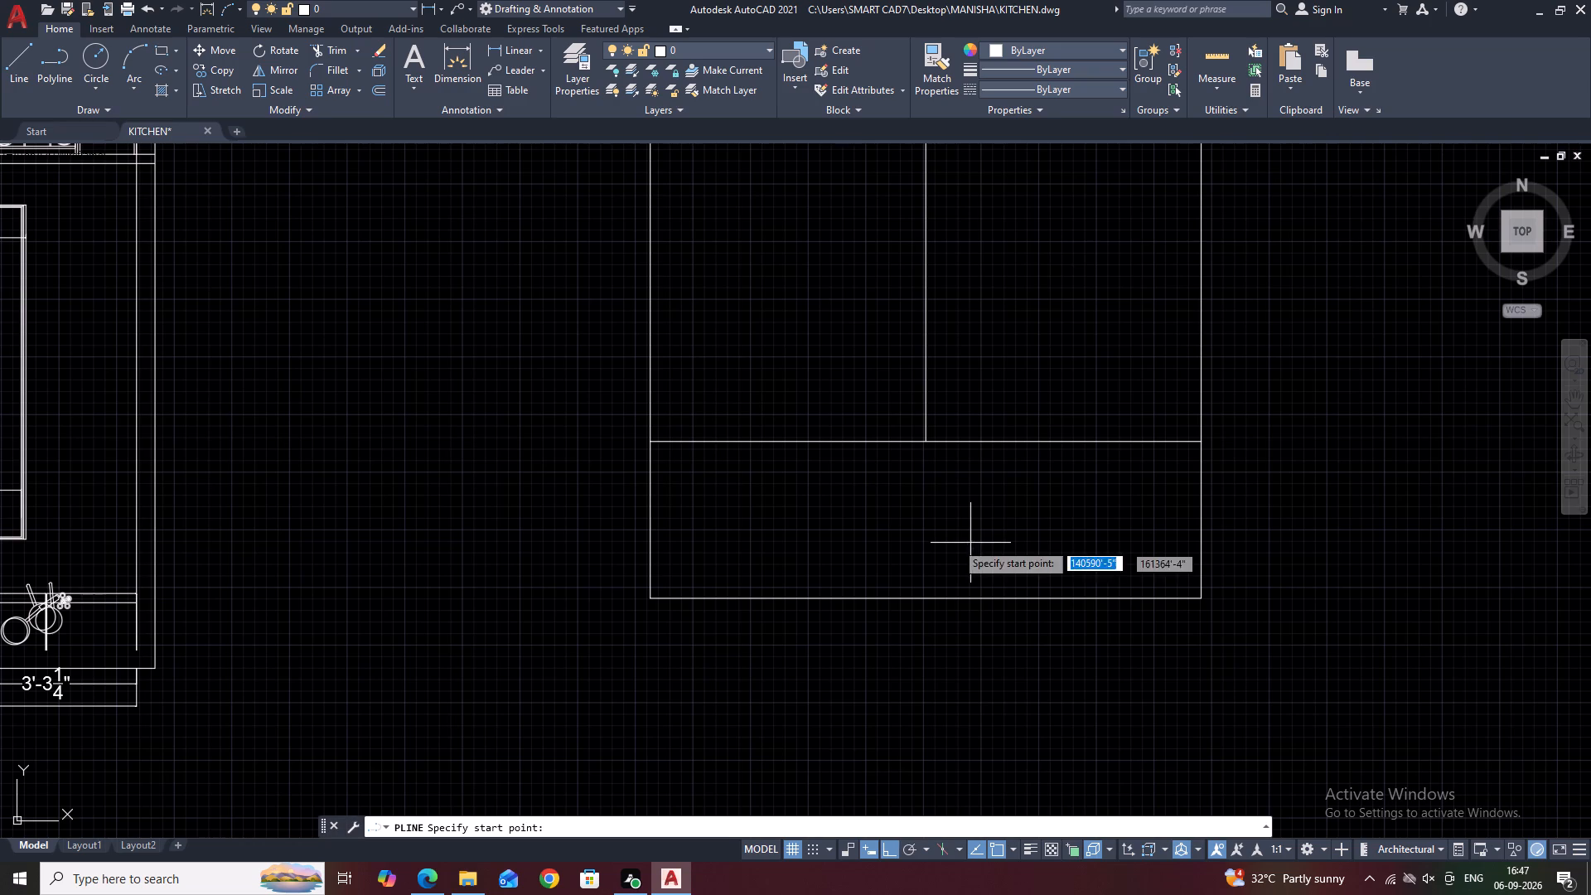
drag(838, 495, 854, 495)
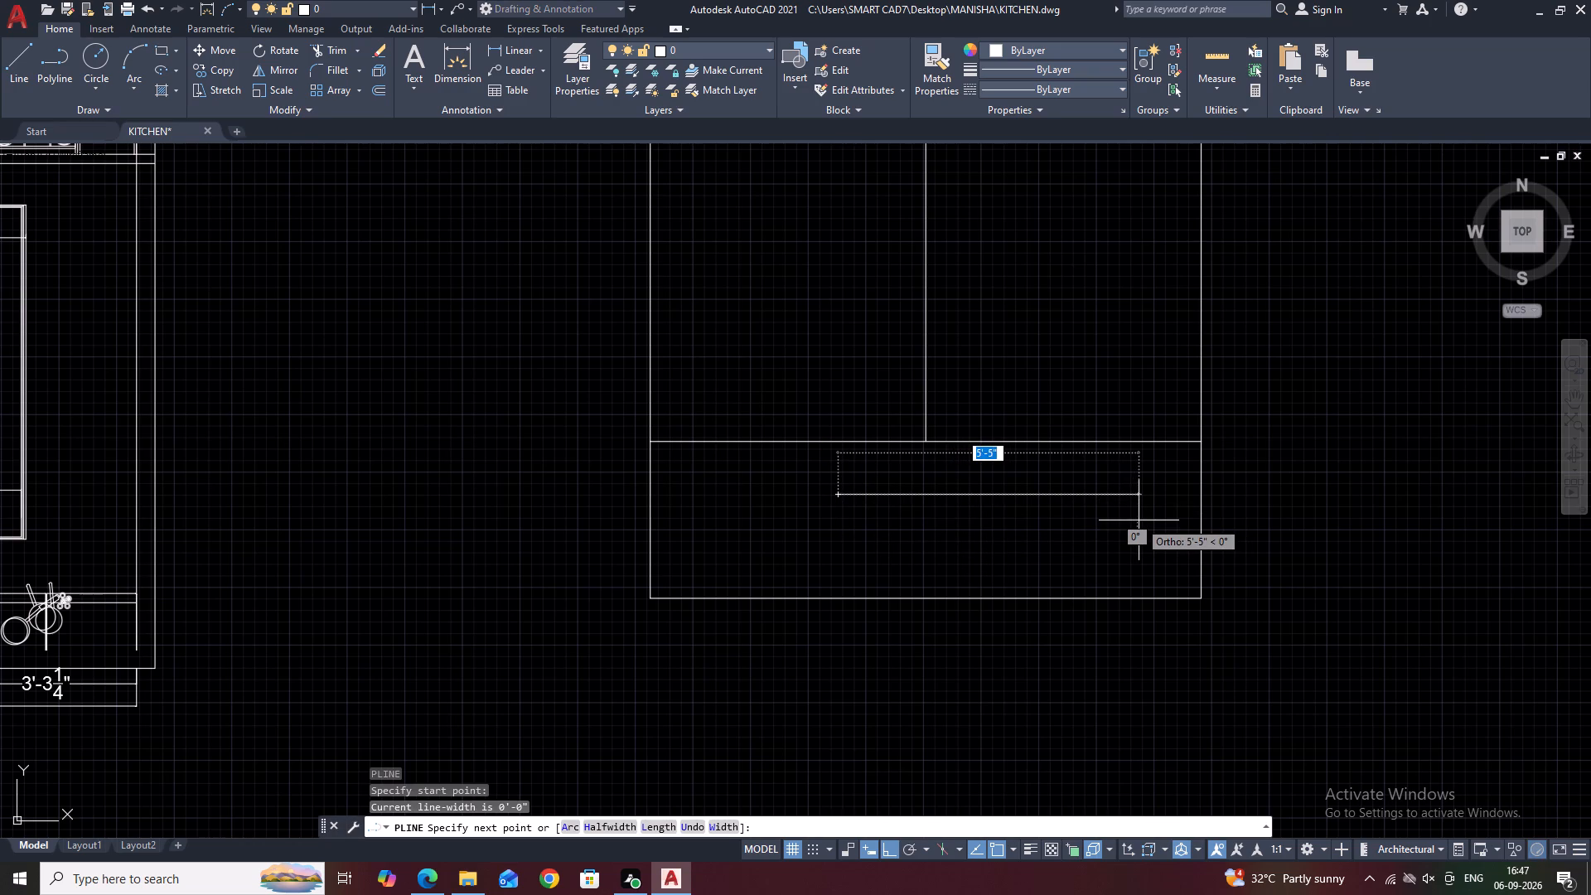
text(2'6)
key(Return)
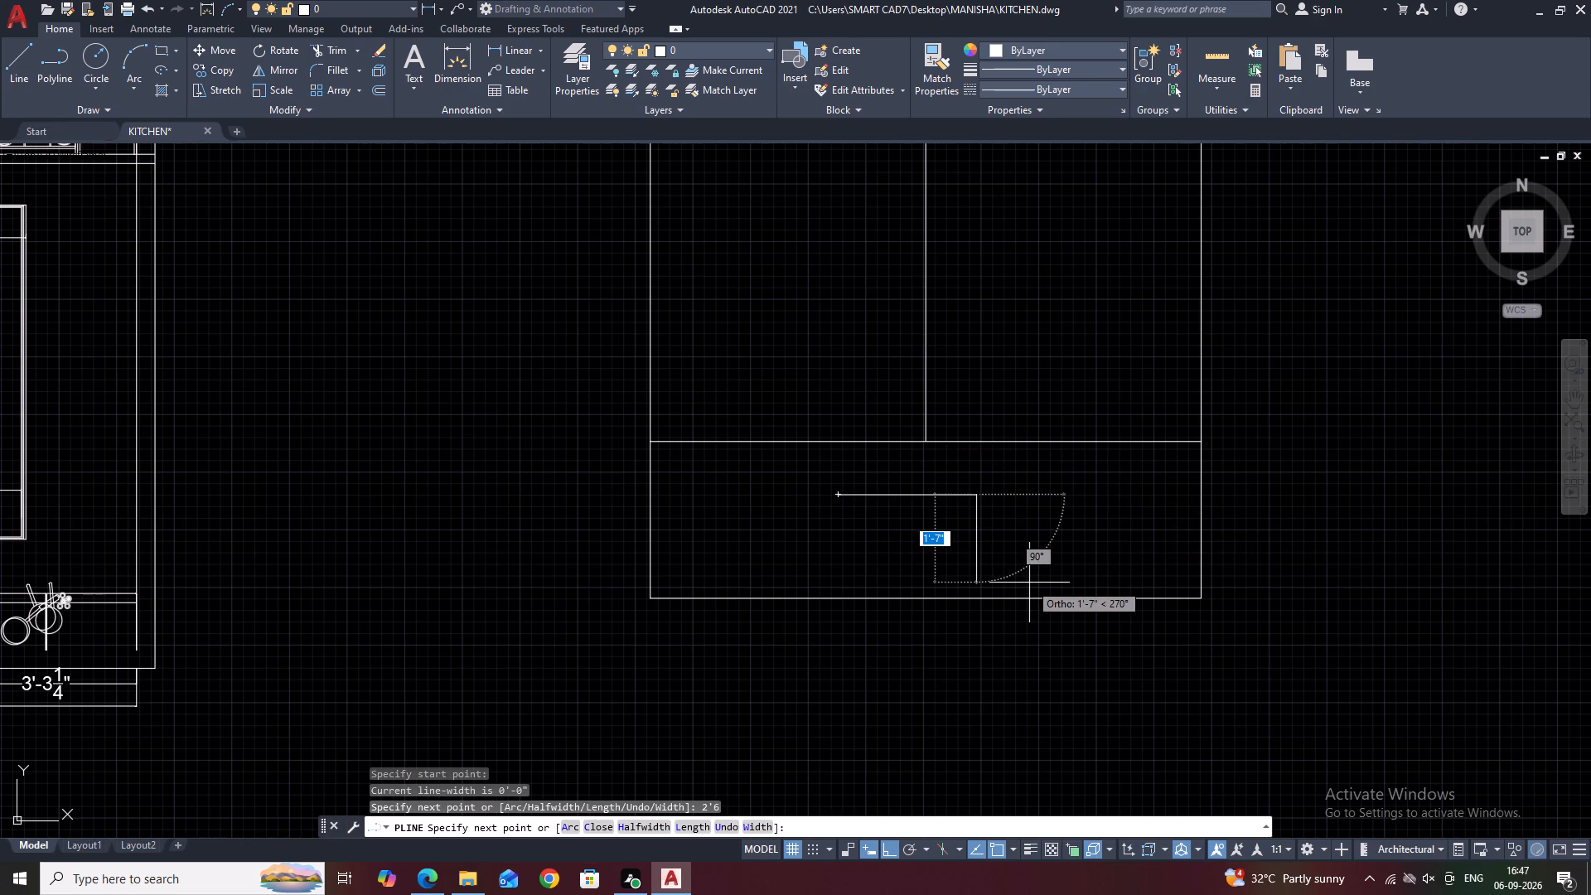
key(6)
key(Return)
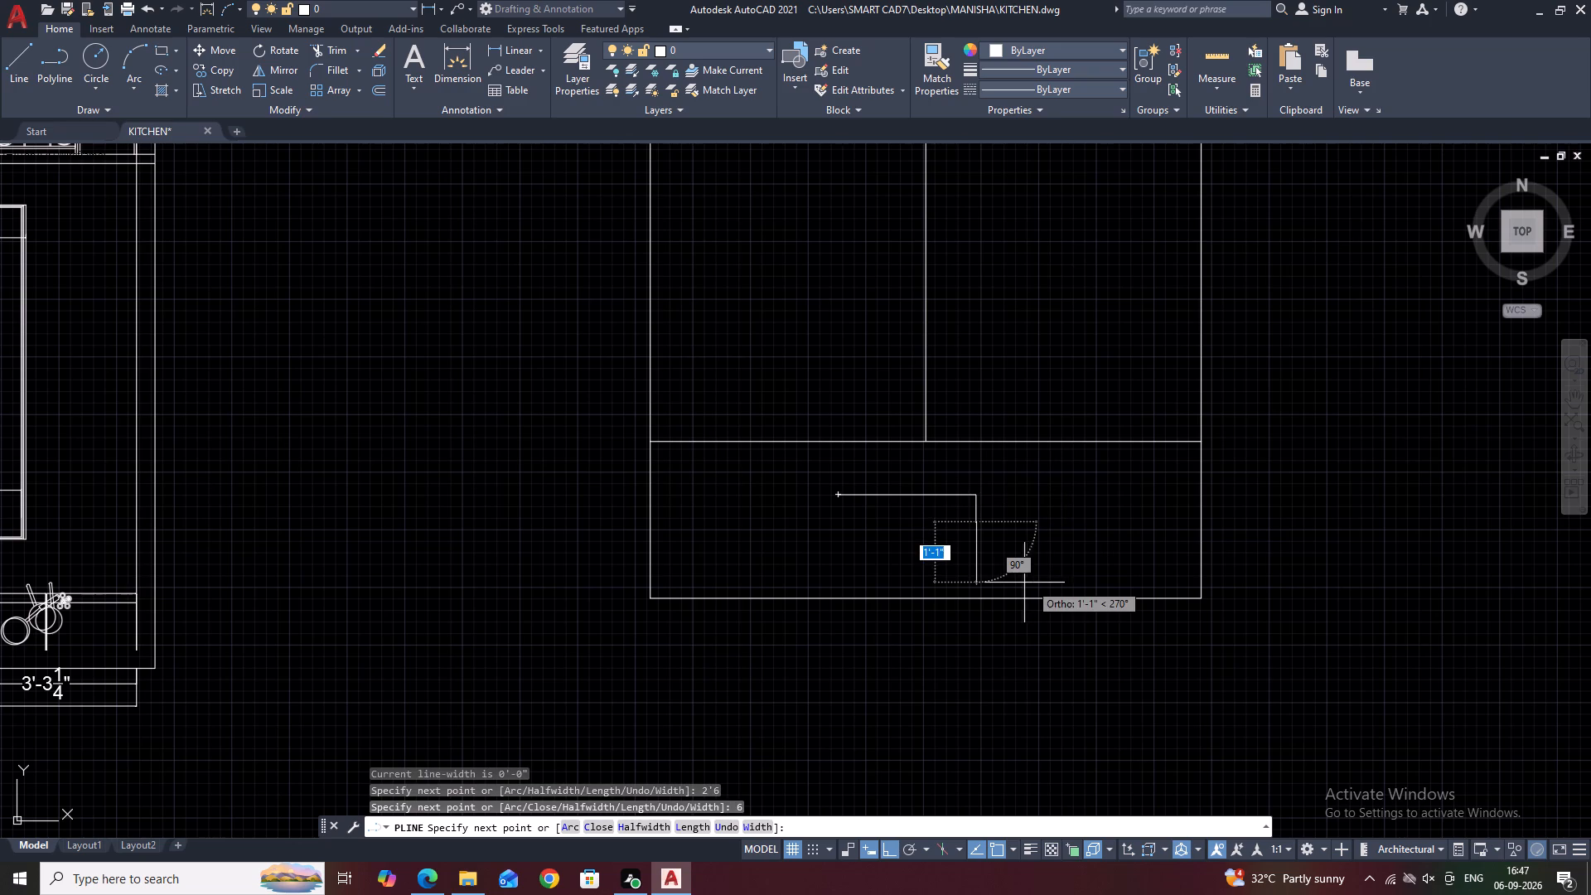
text(2'6)
key(Return)
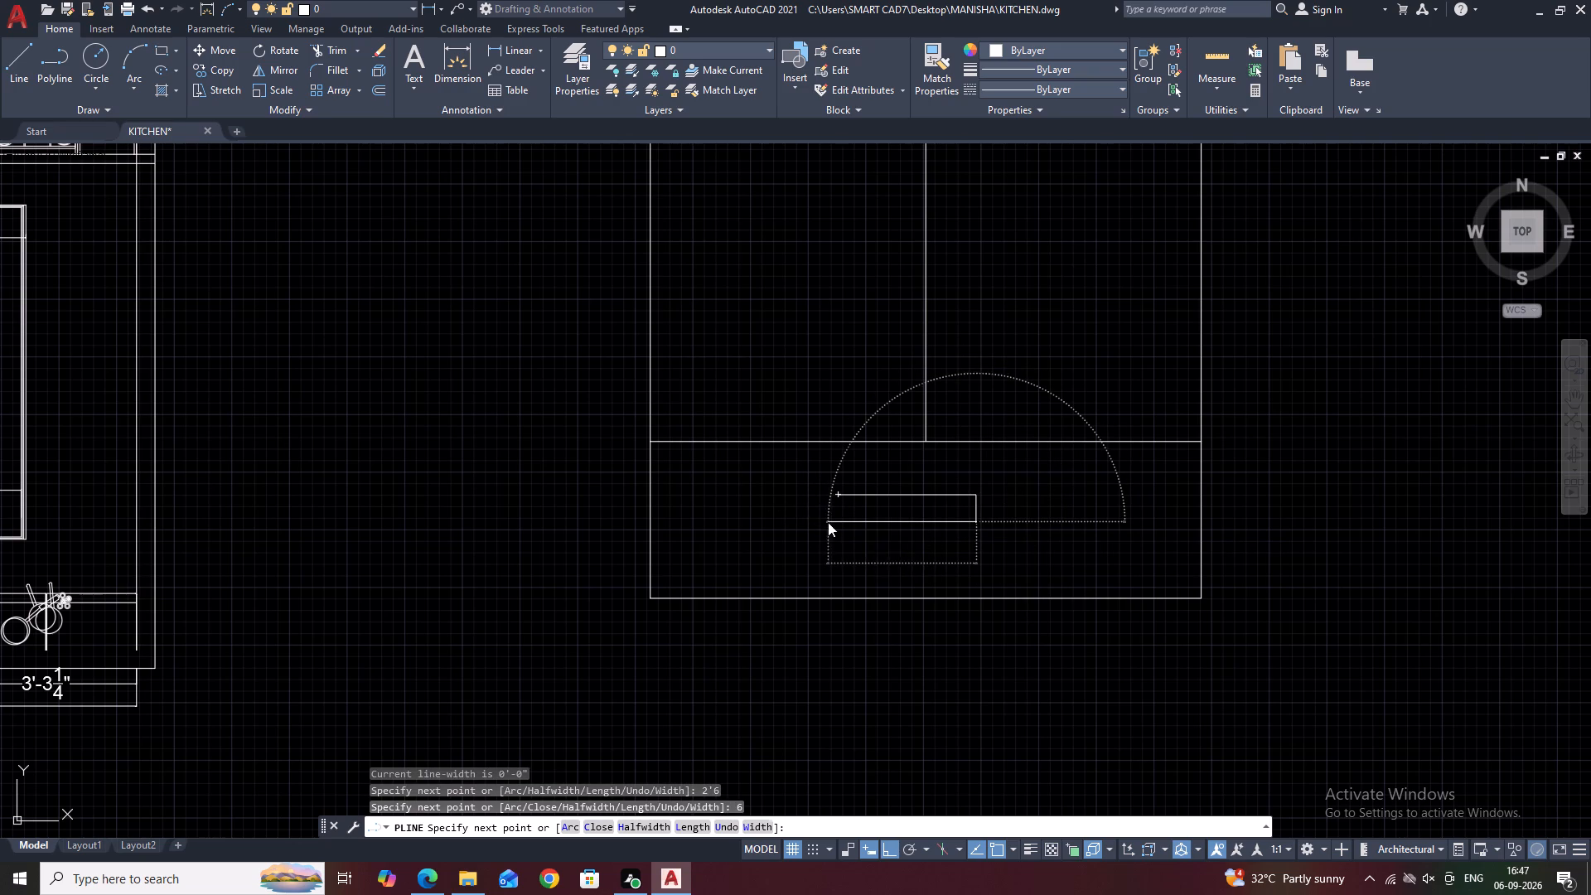
click(847, 496)
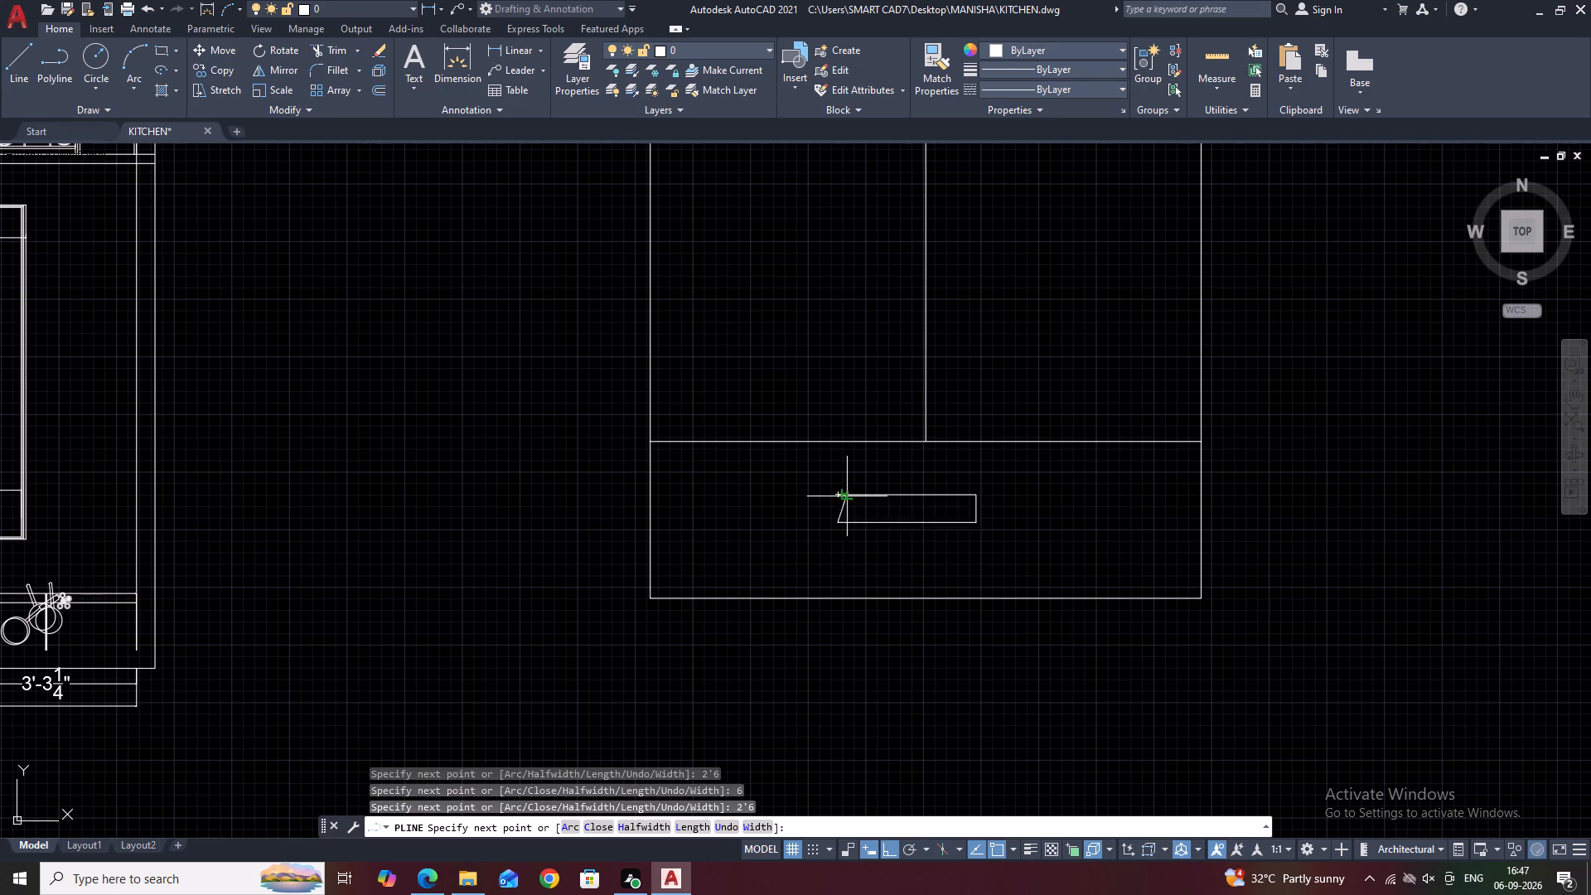
key(Escape)
Stretch the polyline's misplaced end vertex onto its starting corner to square off the small rectangle.
scroll(839, 510, up, 2)
click(841, 500)
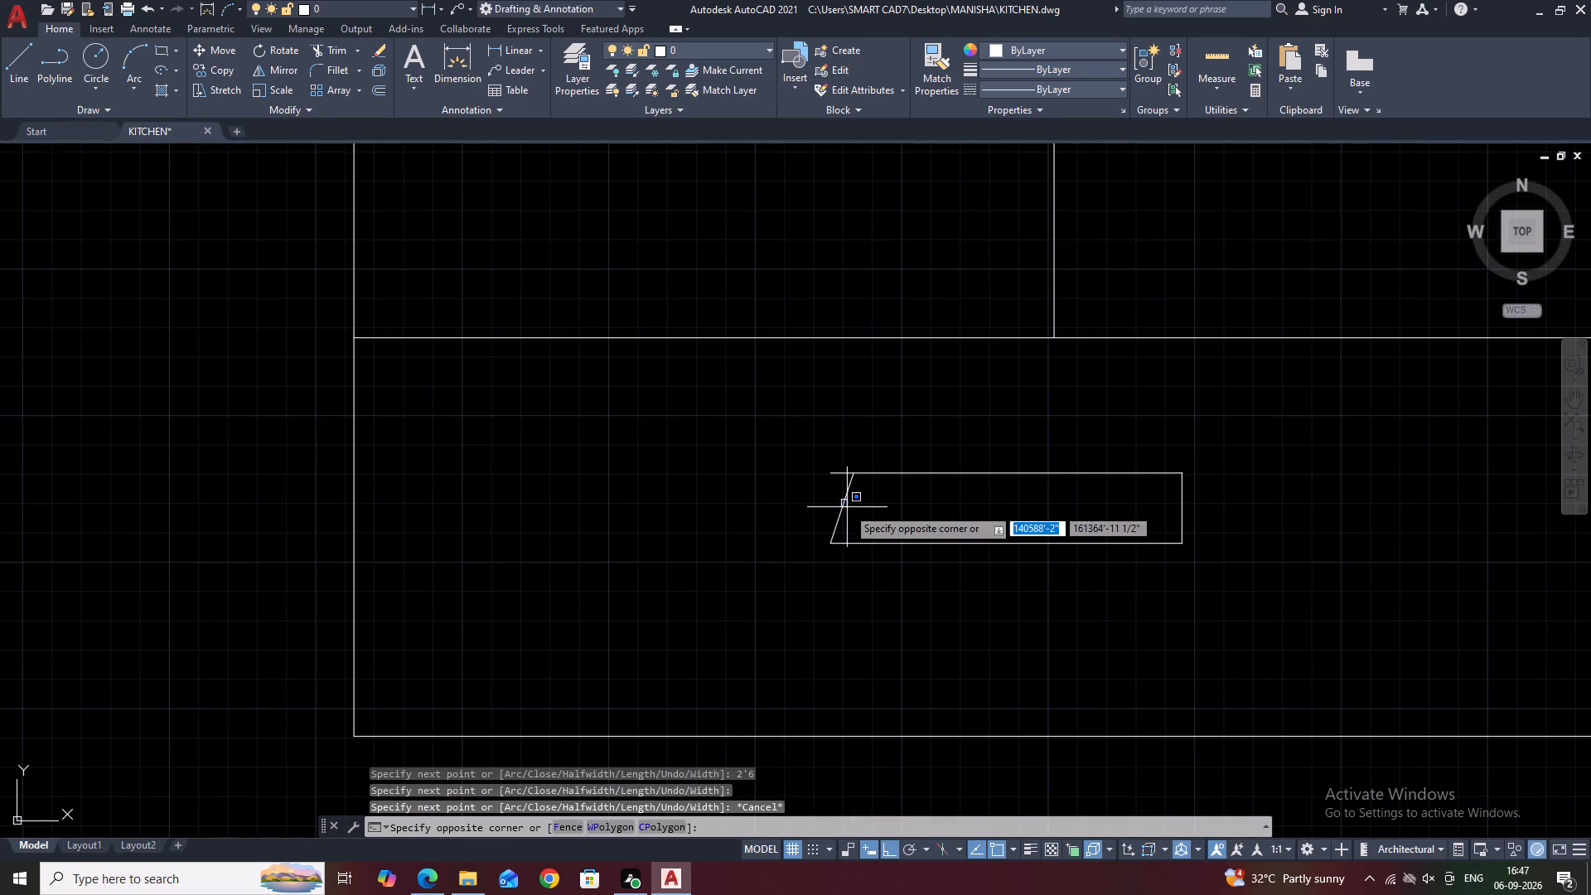
double_click(847, 507)
click(835, 493)
click(849, 525)
click(850, 510)
click(830, 487)
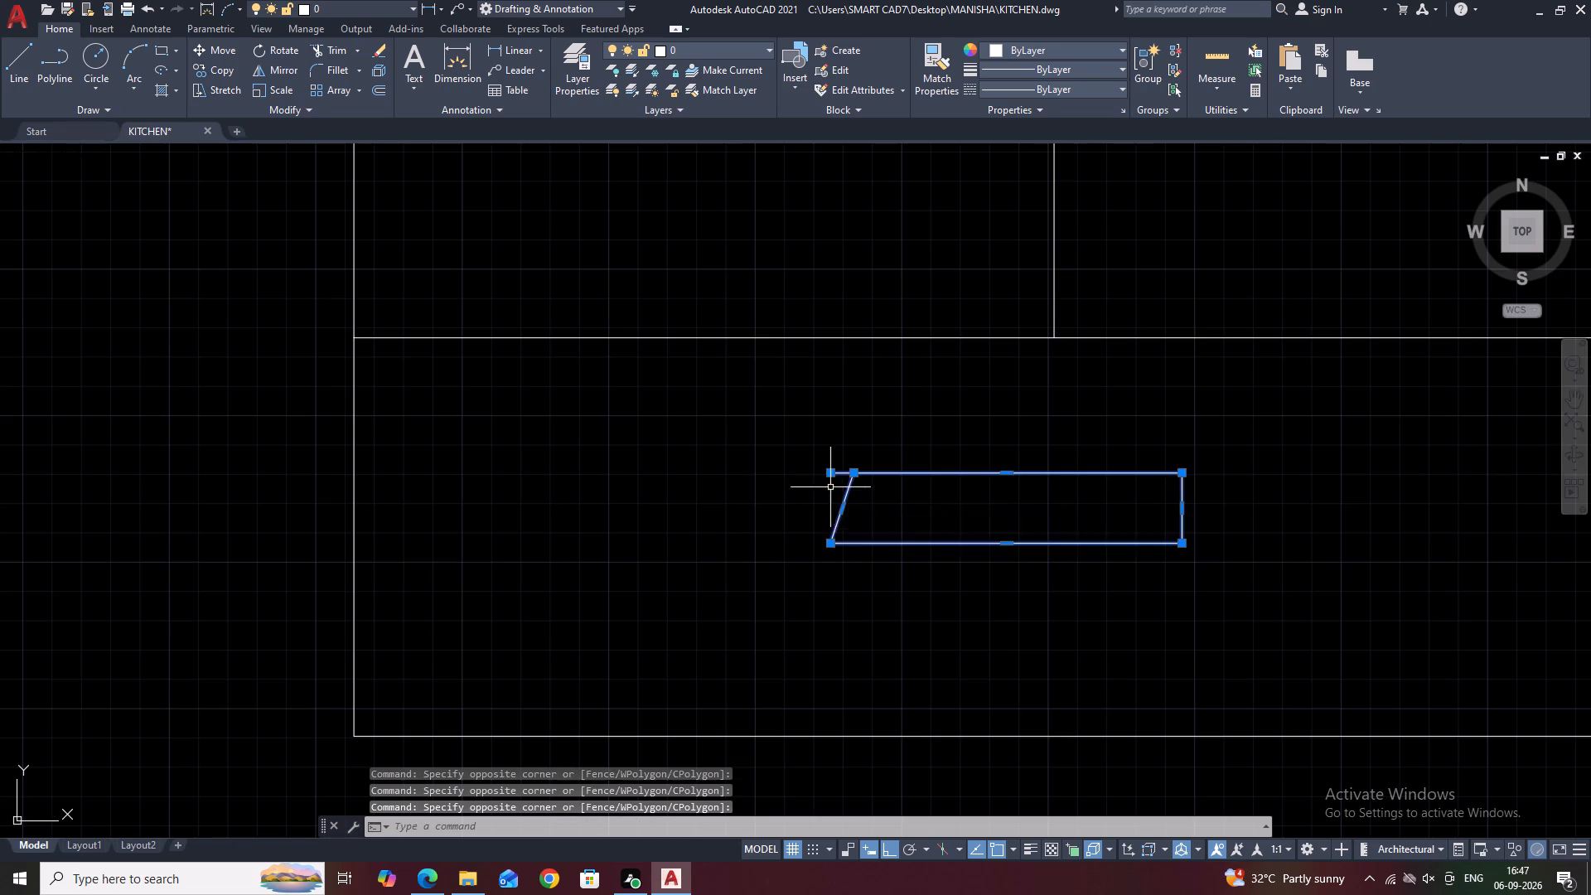
scroll(850, 478, up, 4)
click(858, 443)
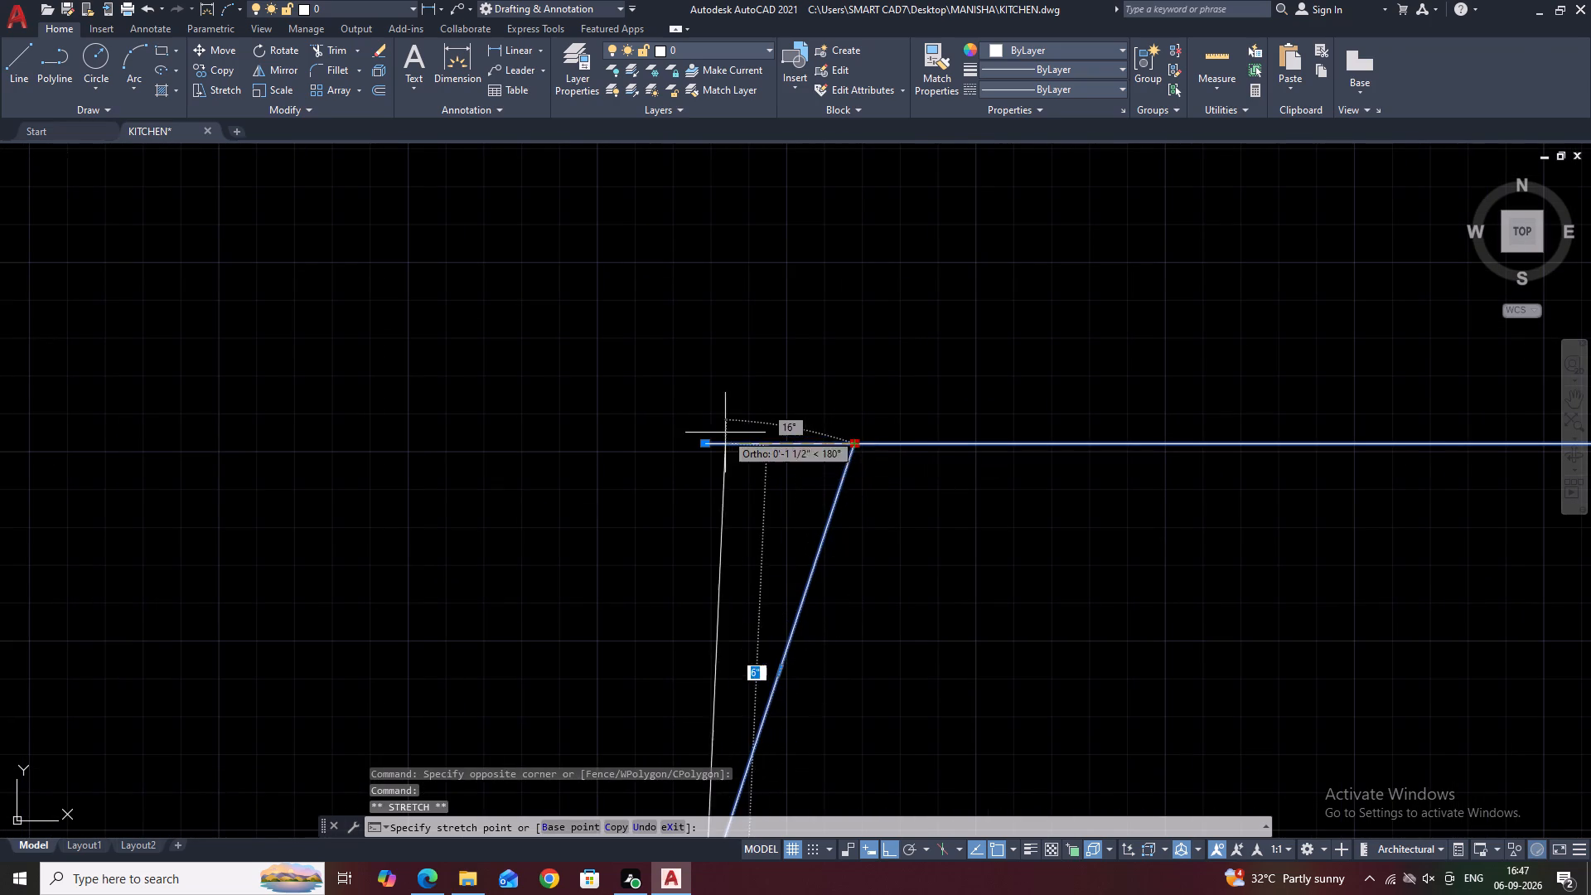
click(705, 443)
key(Escape)
scroll(1132, 509, down, 4)
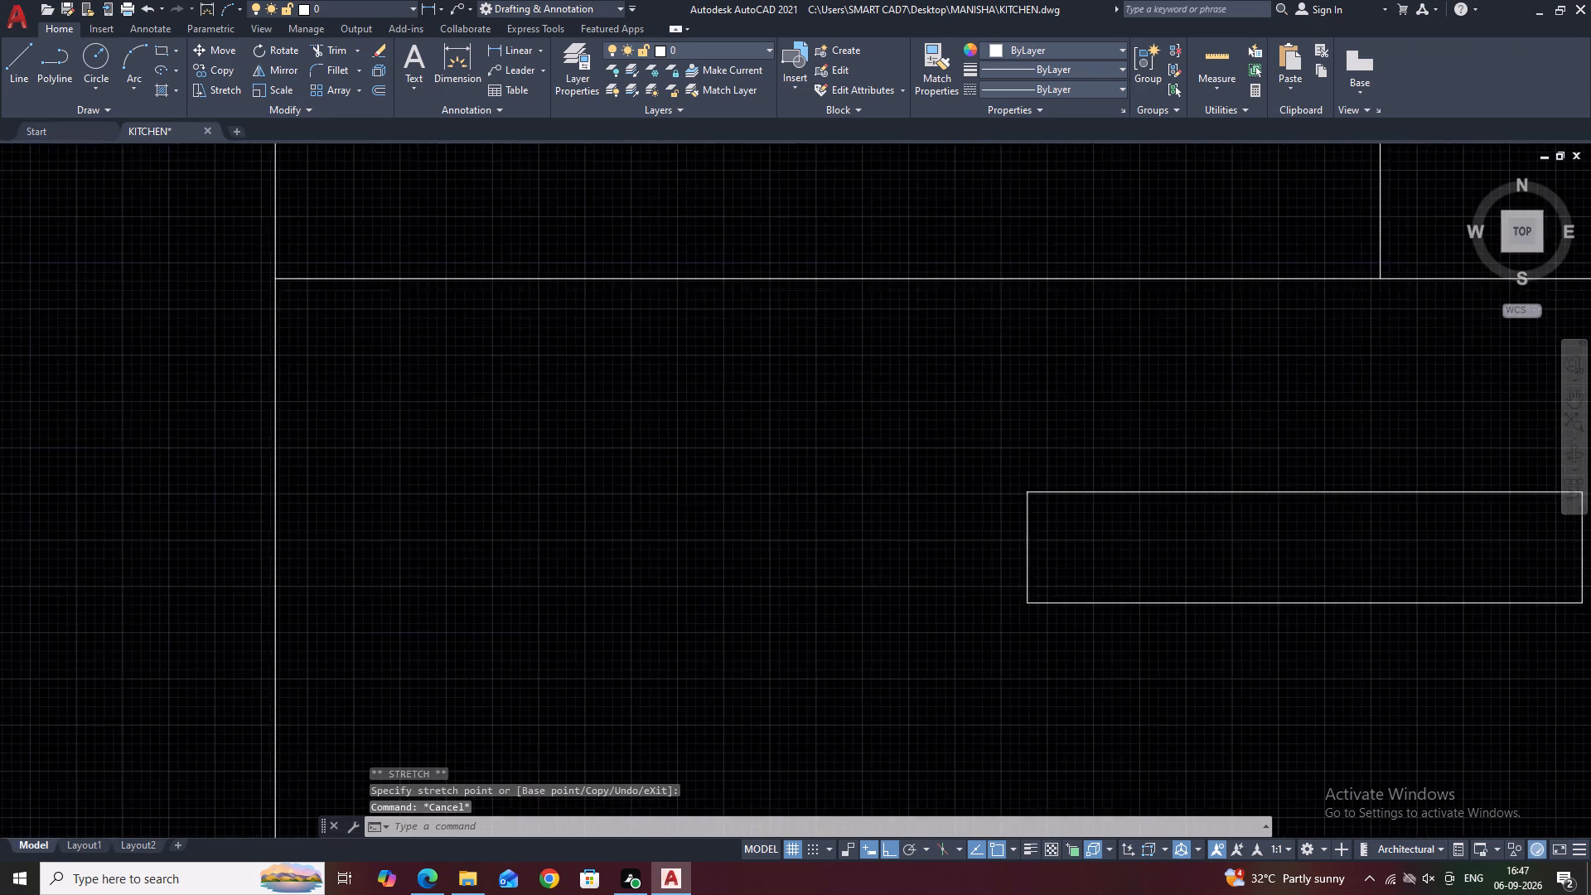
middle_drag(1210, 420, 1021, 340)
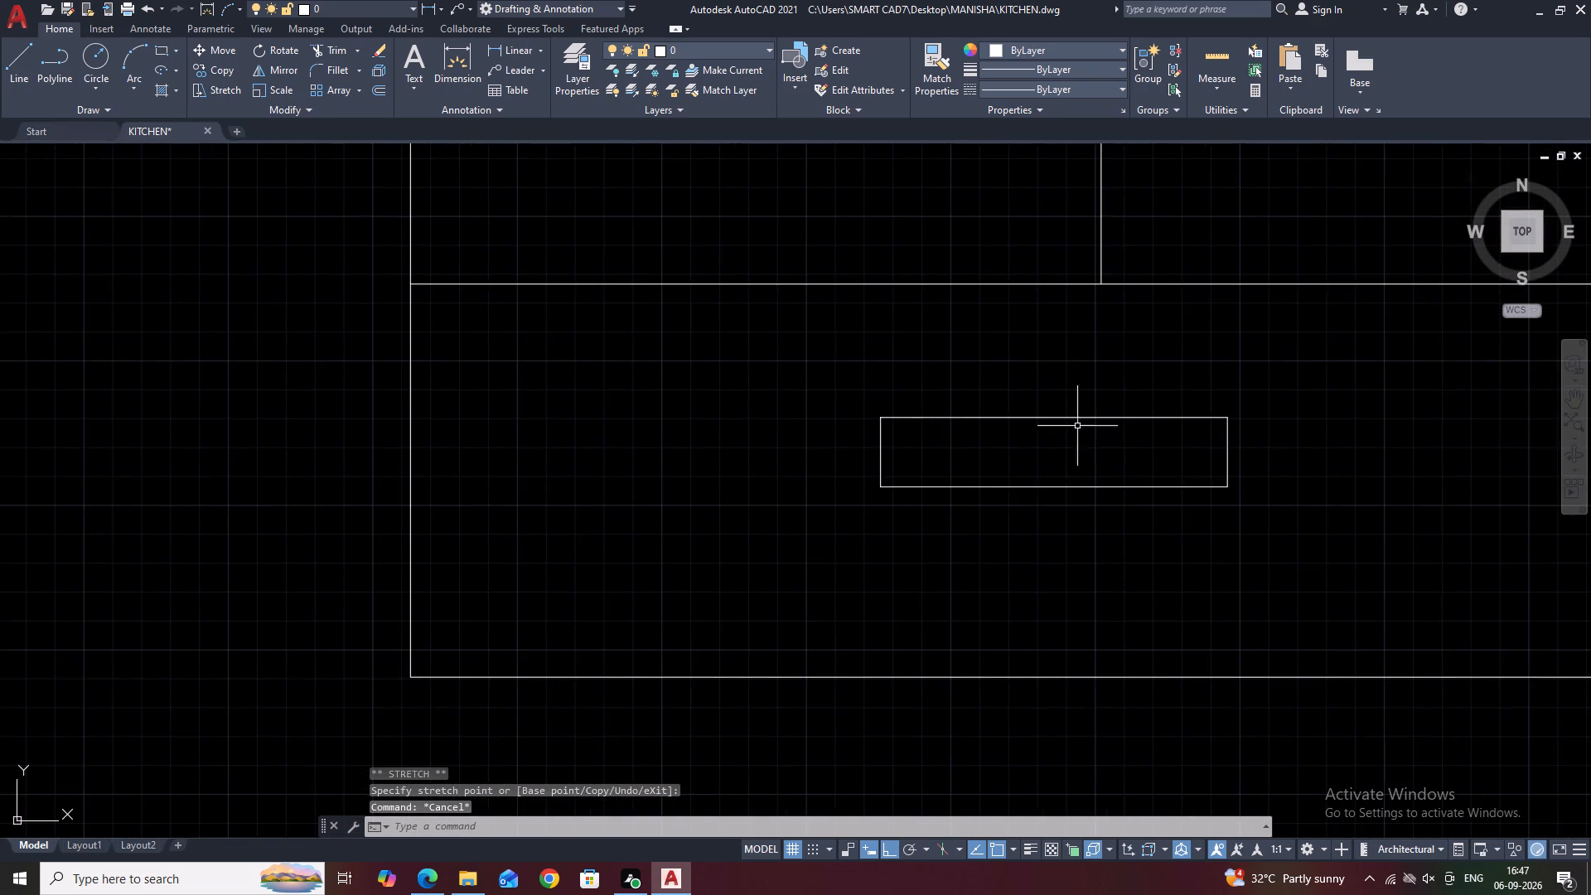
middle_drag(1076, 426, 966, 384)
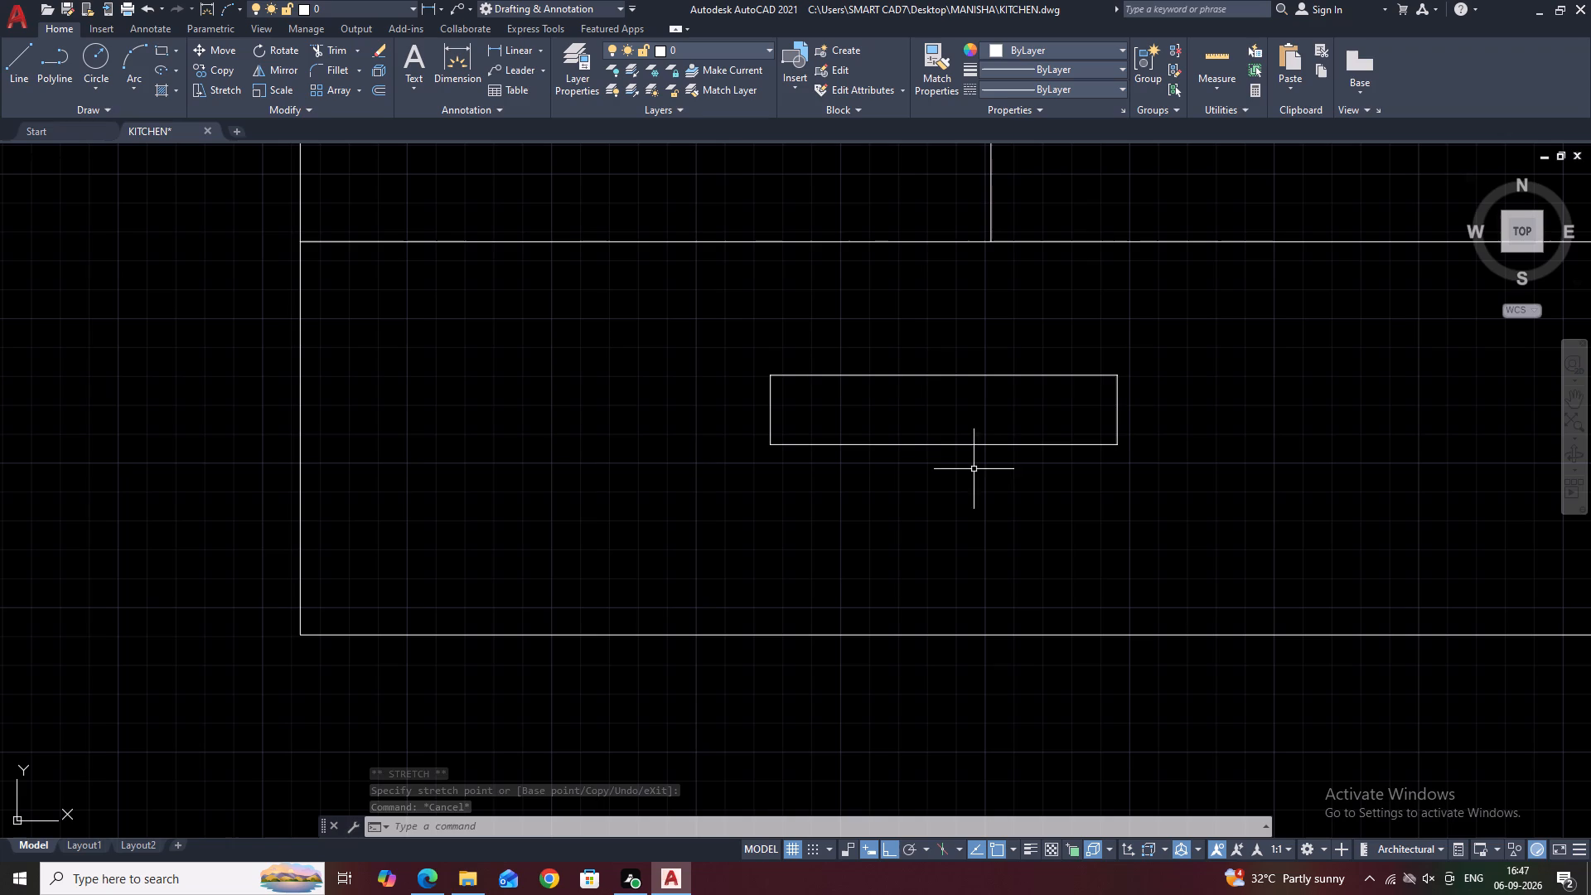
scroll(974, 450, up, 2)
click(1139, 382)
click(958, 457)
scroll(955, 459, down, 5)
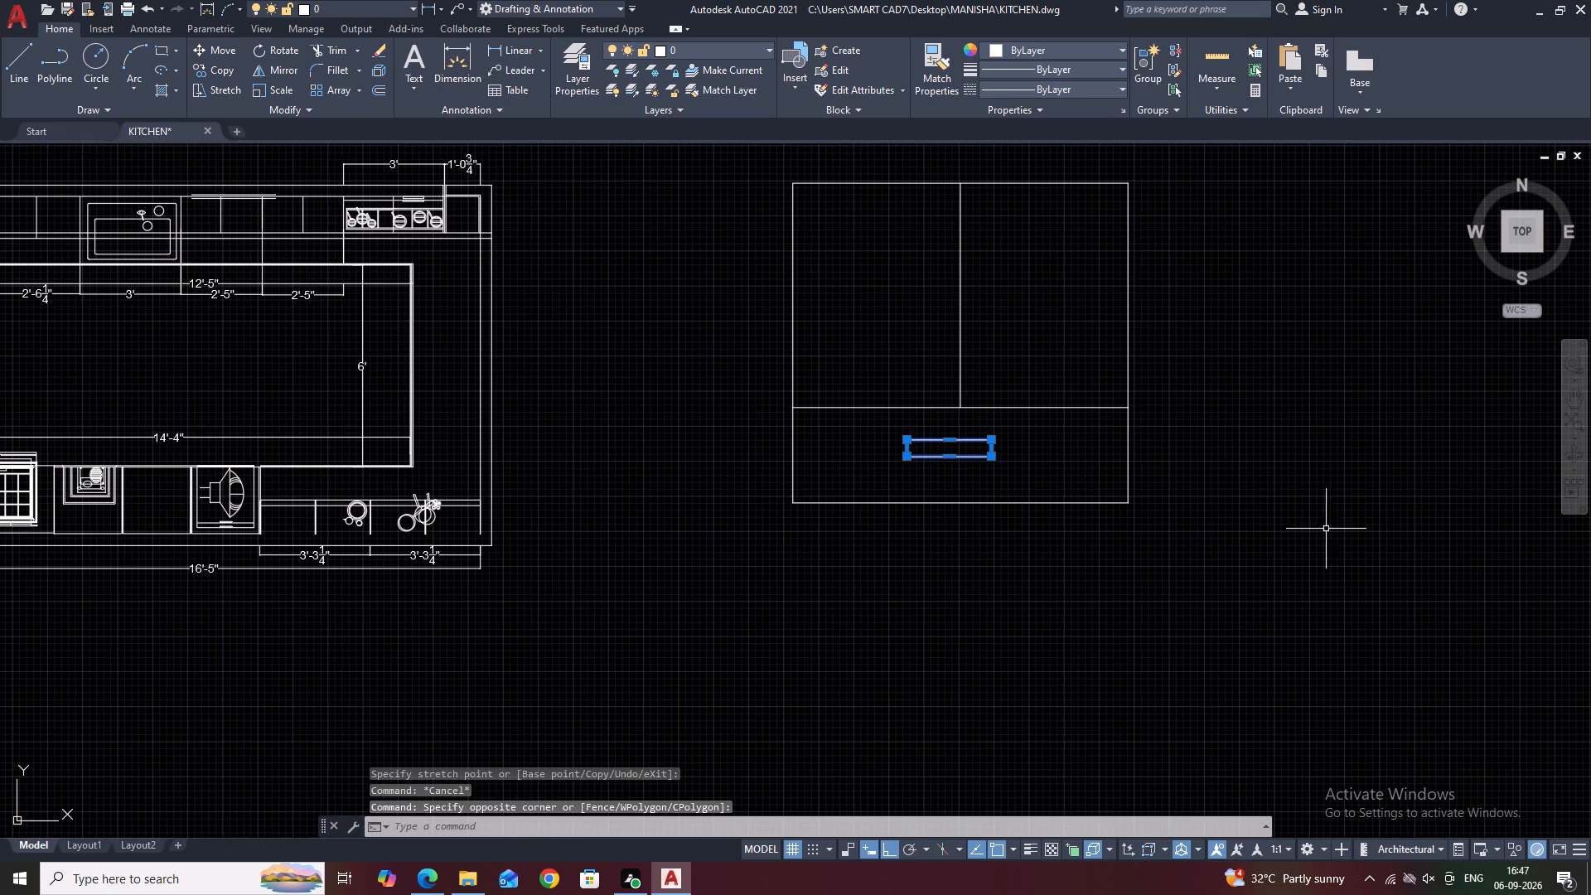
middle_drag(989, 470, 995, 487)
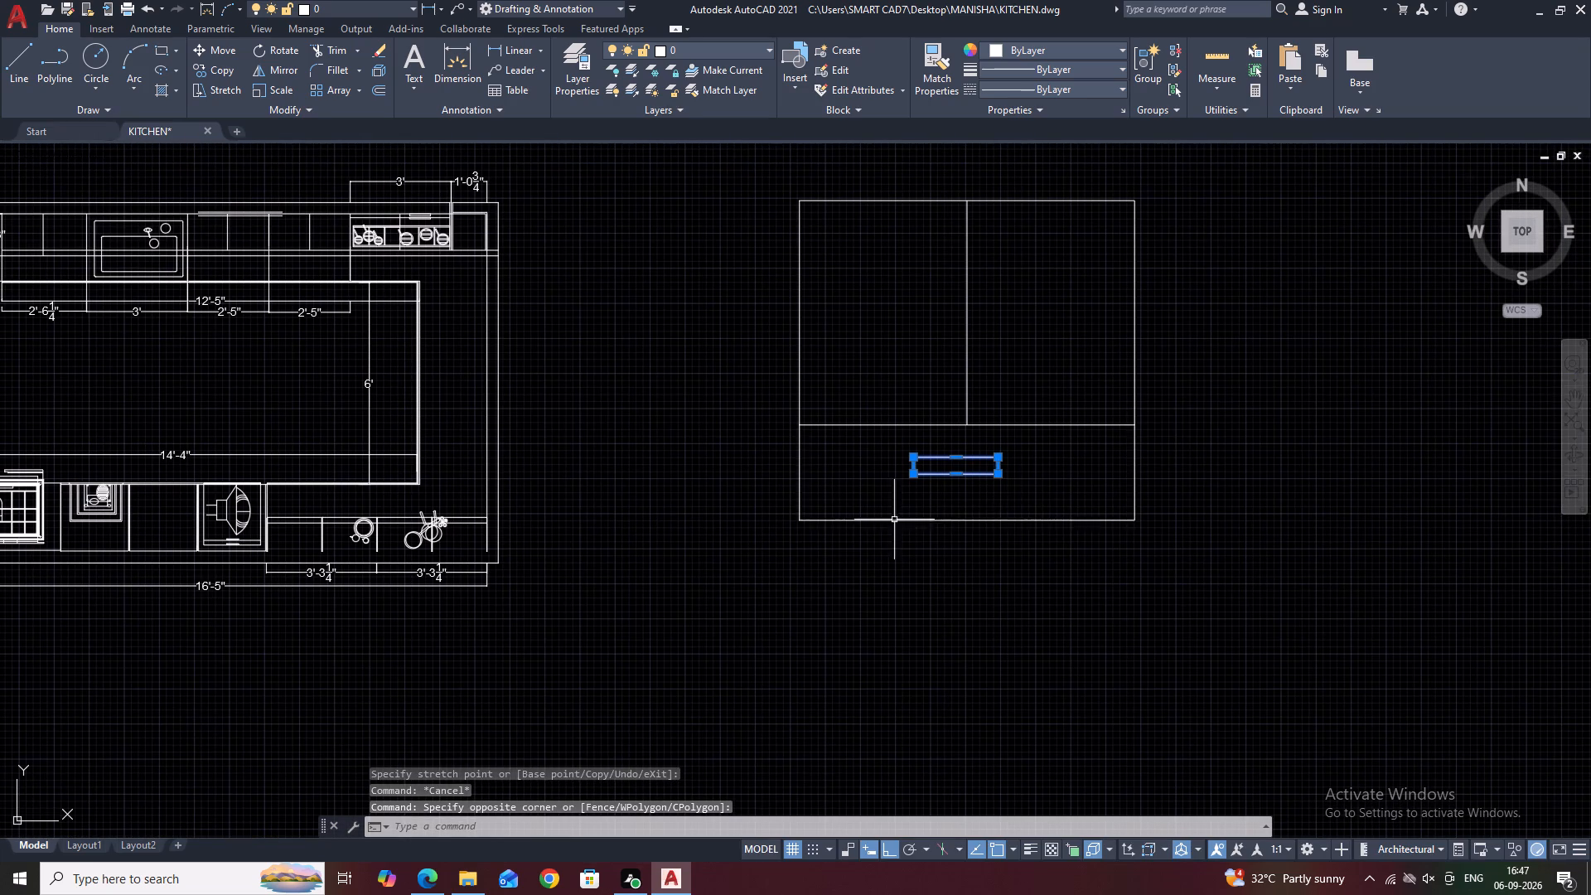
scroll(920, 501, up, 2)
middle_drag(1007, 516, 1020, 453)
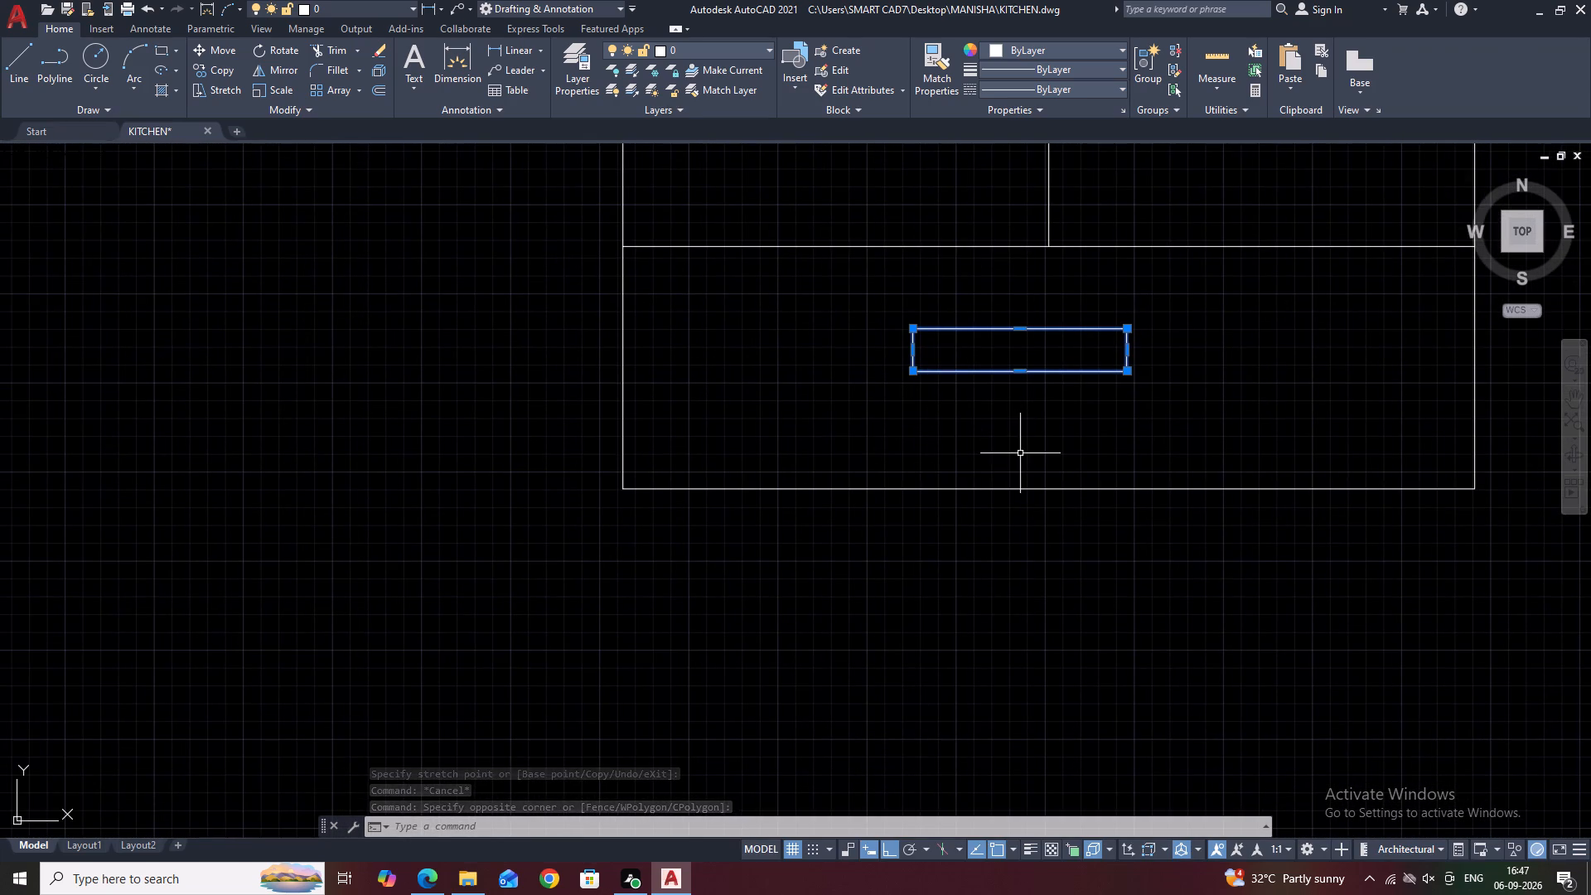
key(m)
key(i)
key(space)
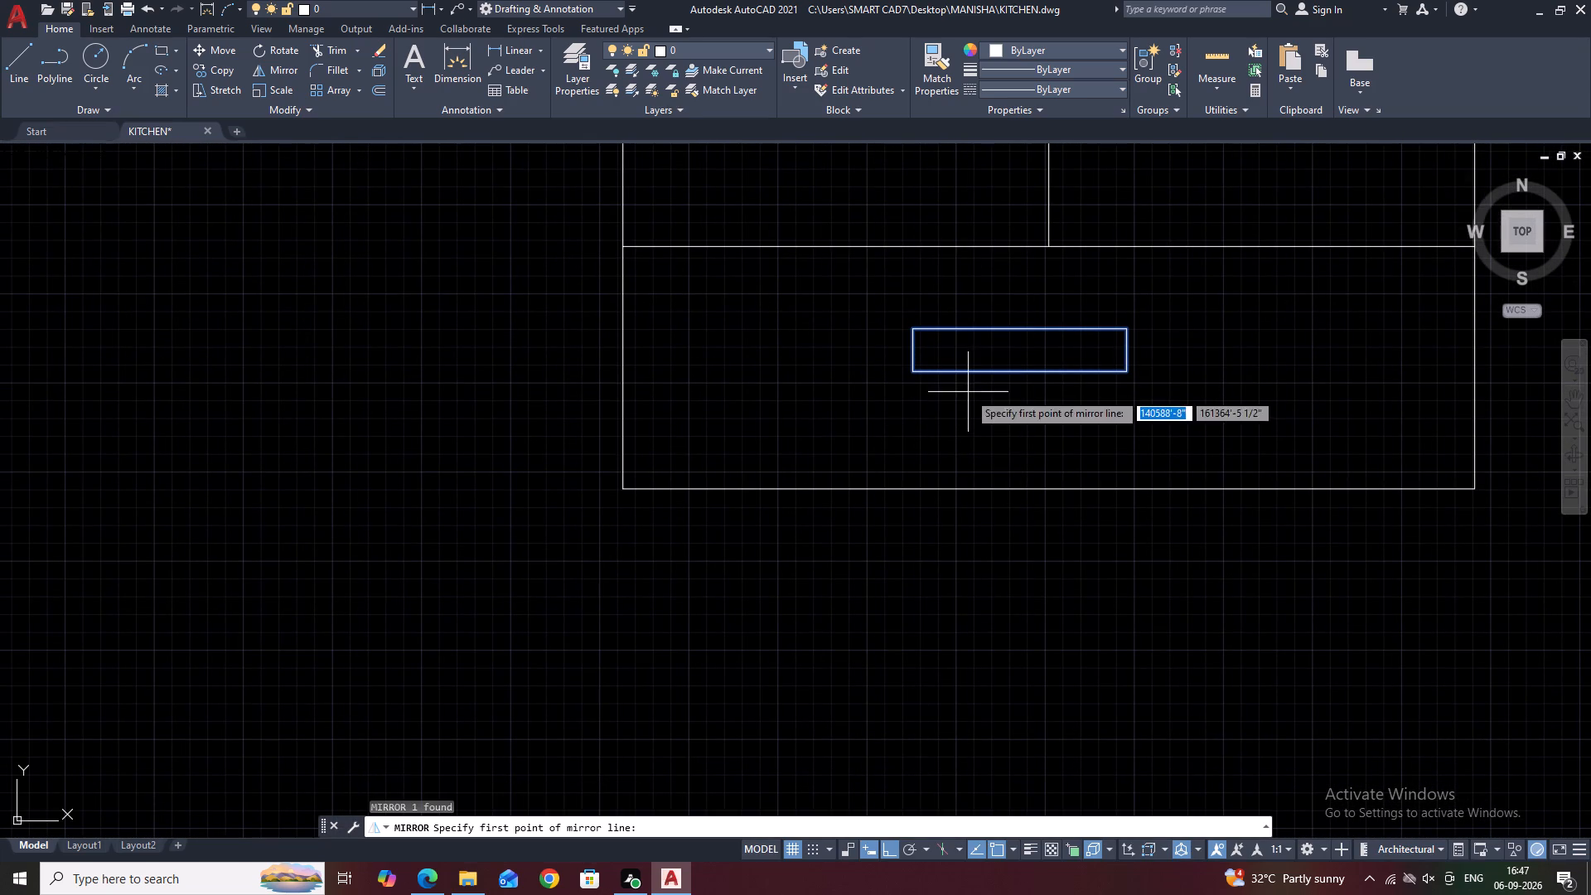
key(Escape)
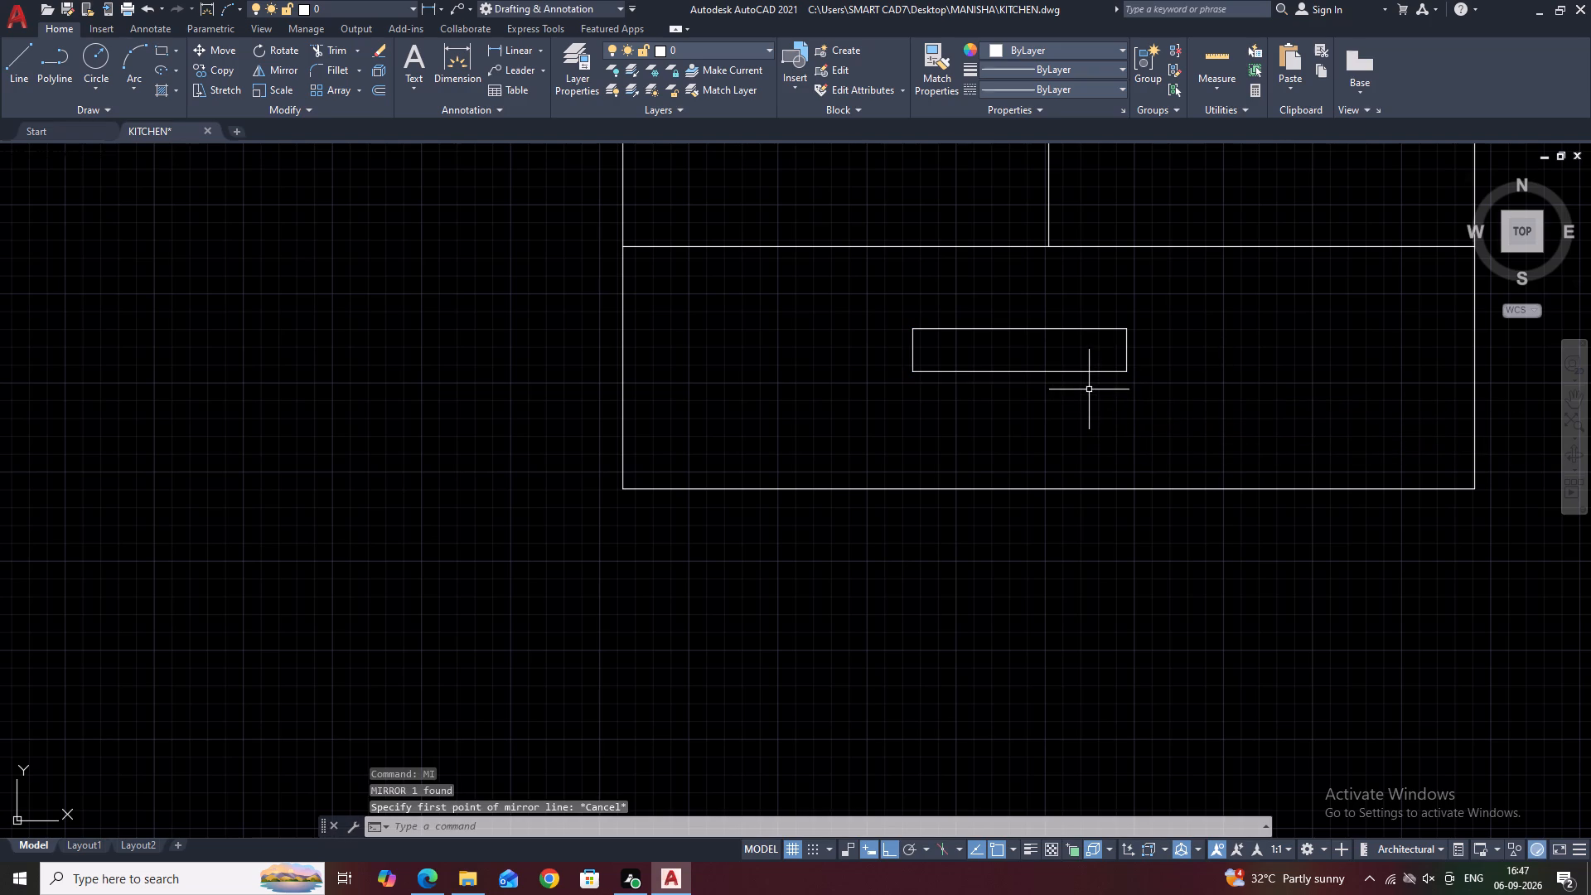
Draw a 2'-6" by 8" rectangle directly below the small rectangle, starting at its lower-left corner.
key(r)
key(e)
text(C)
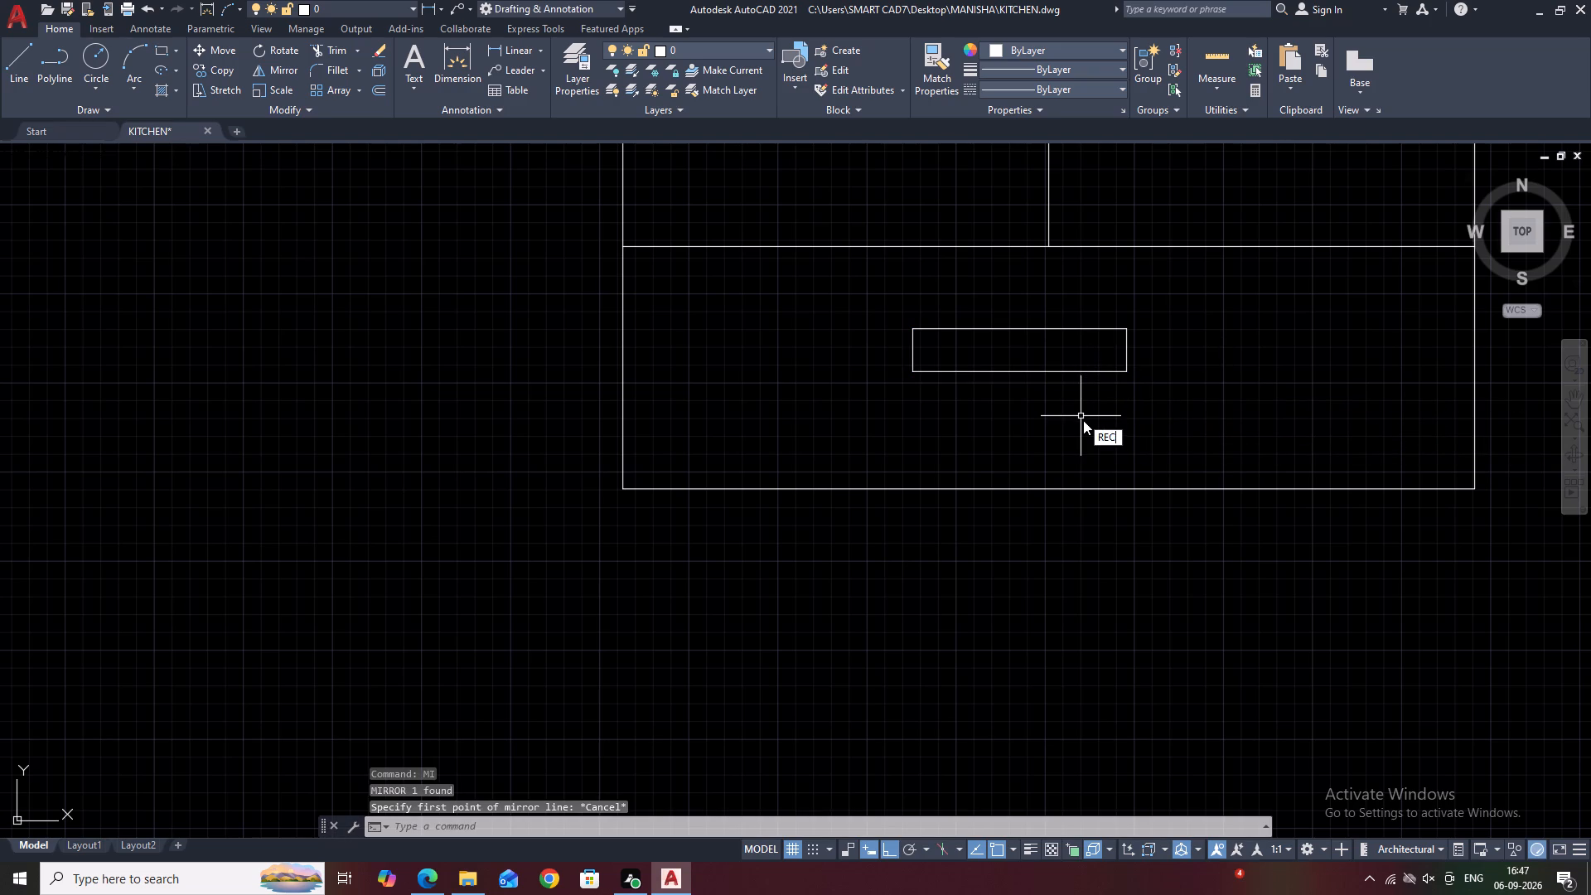
key(space)
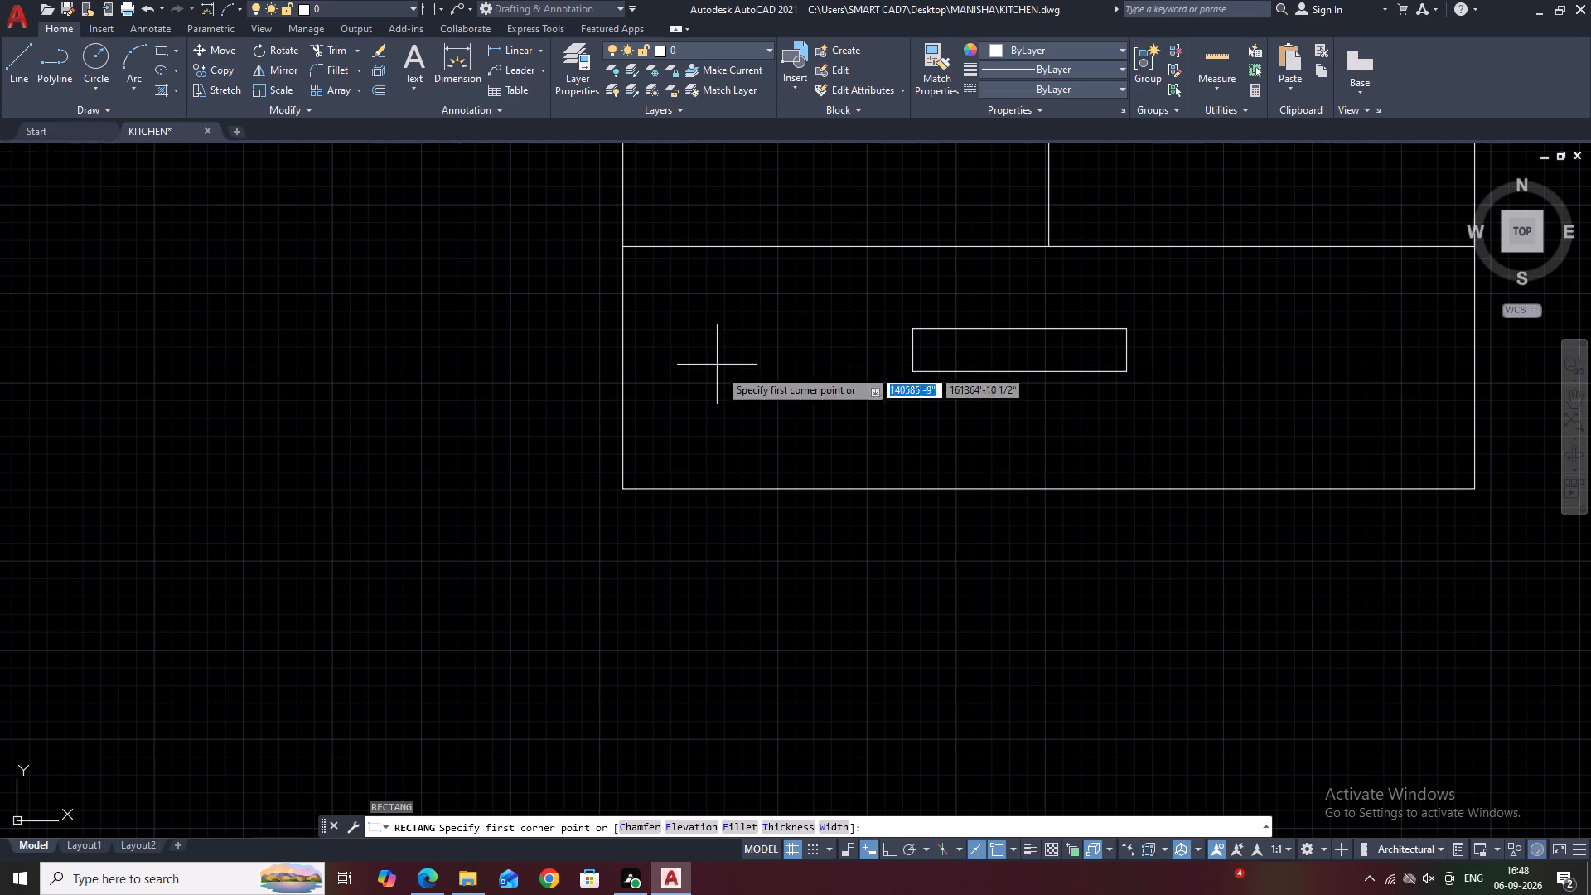
click(915, 372)
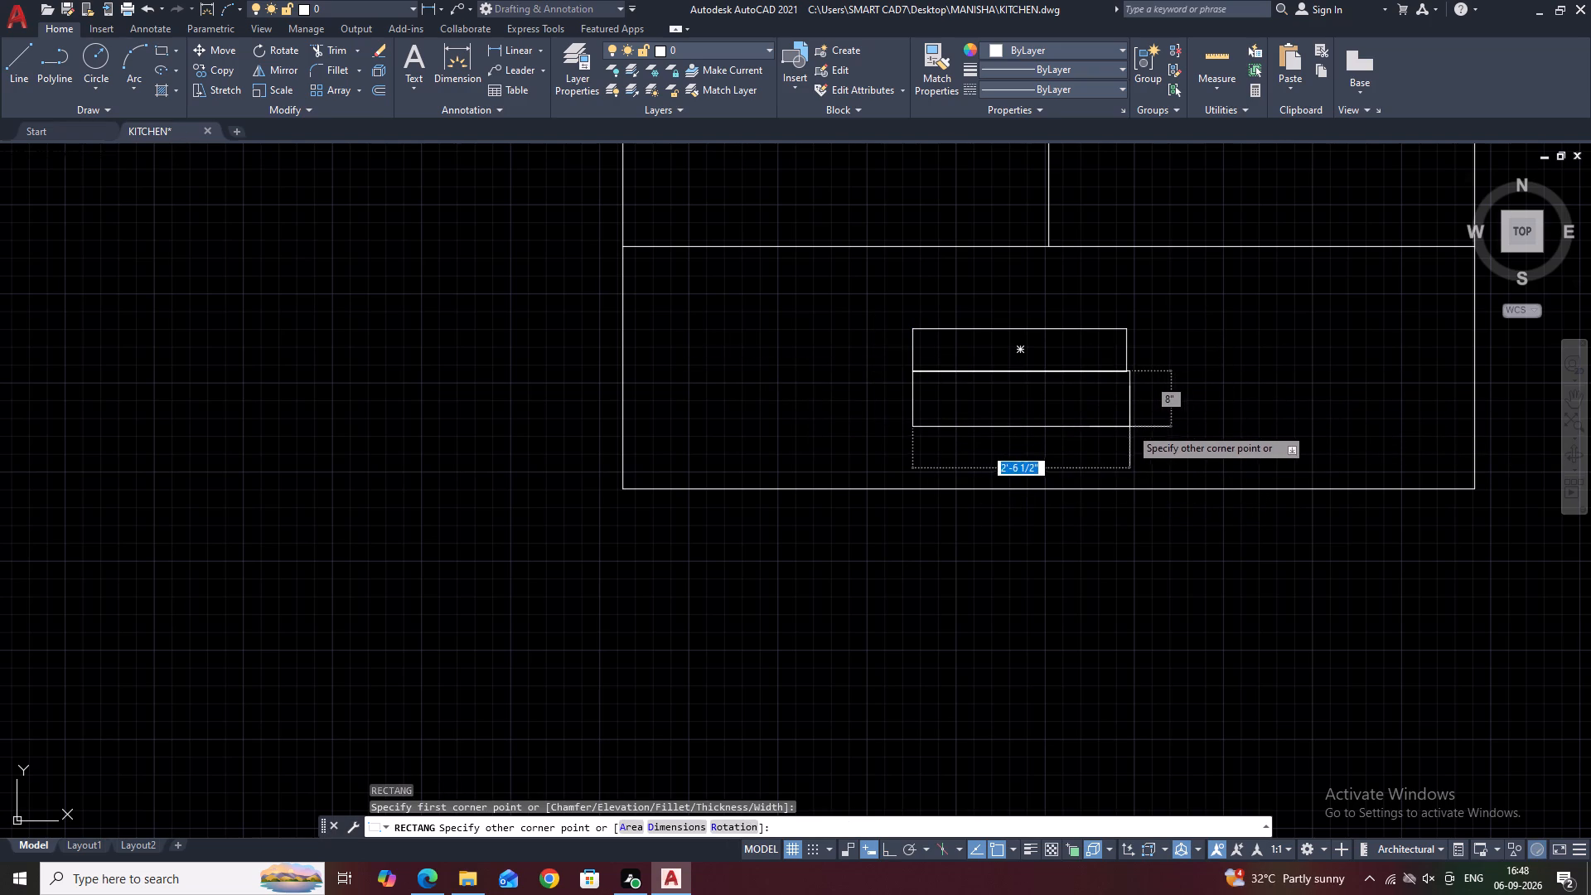
text(D)
key(space)
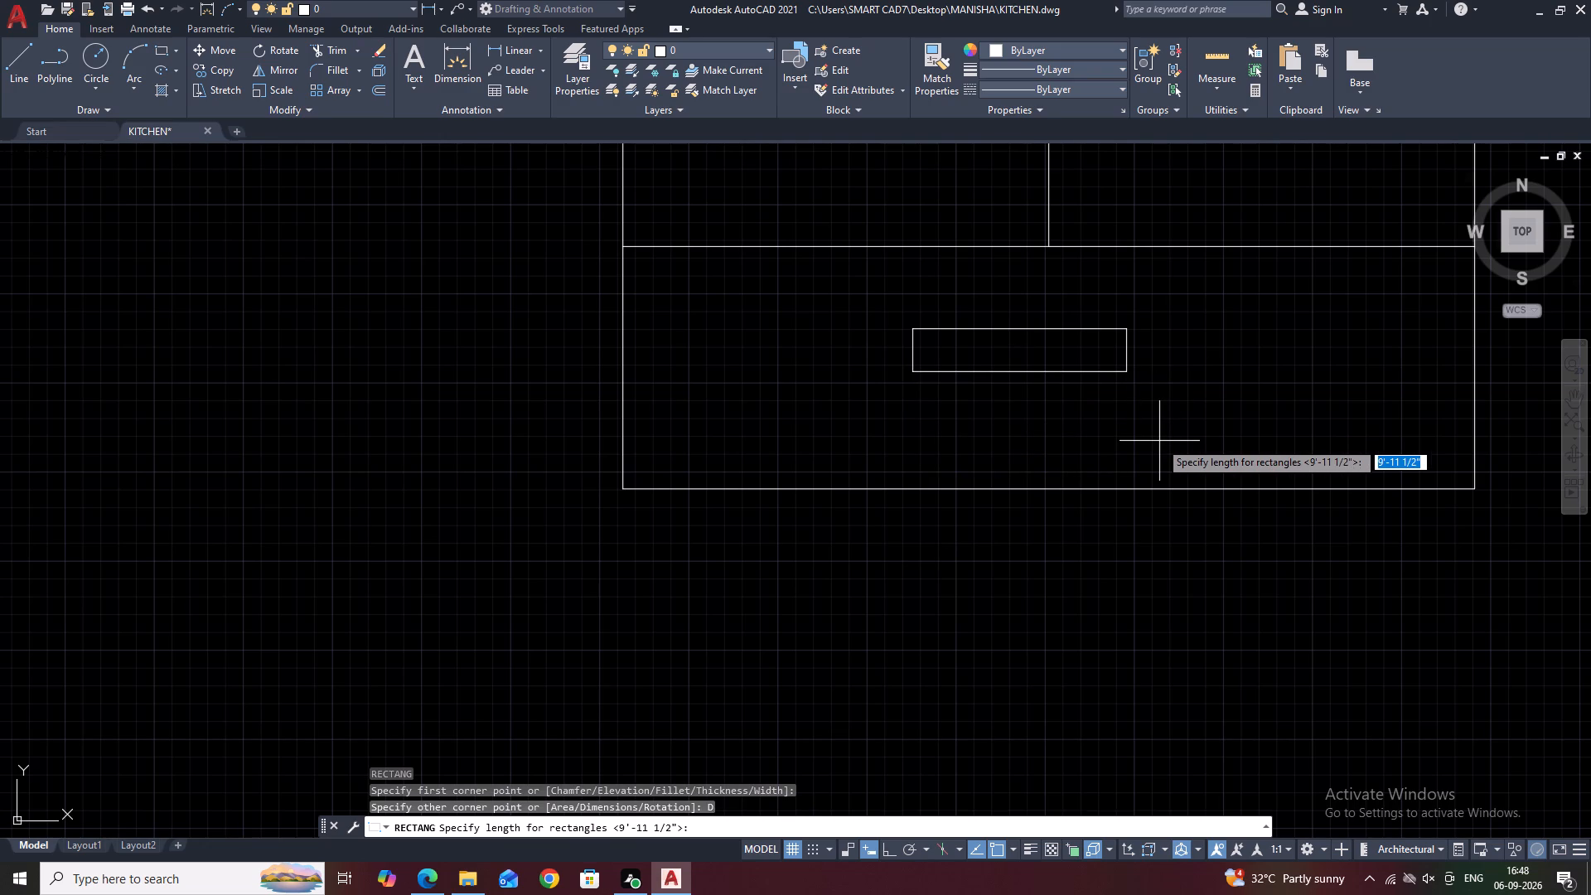
text(2'6)
key(Return)
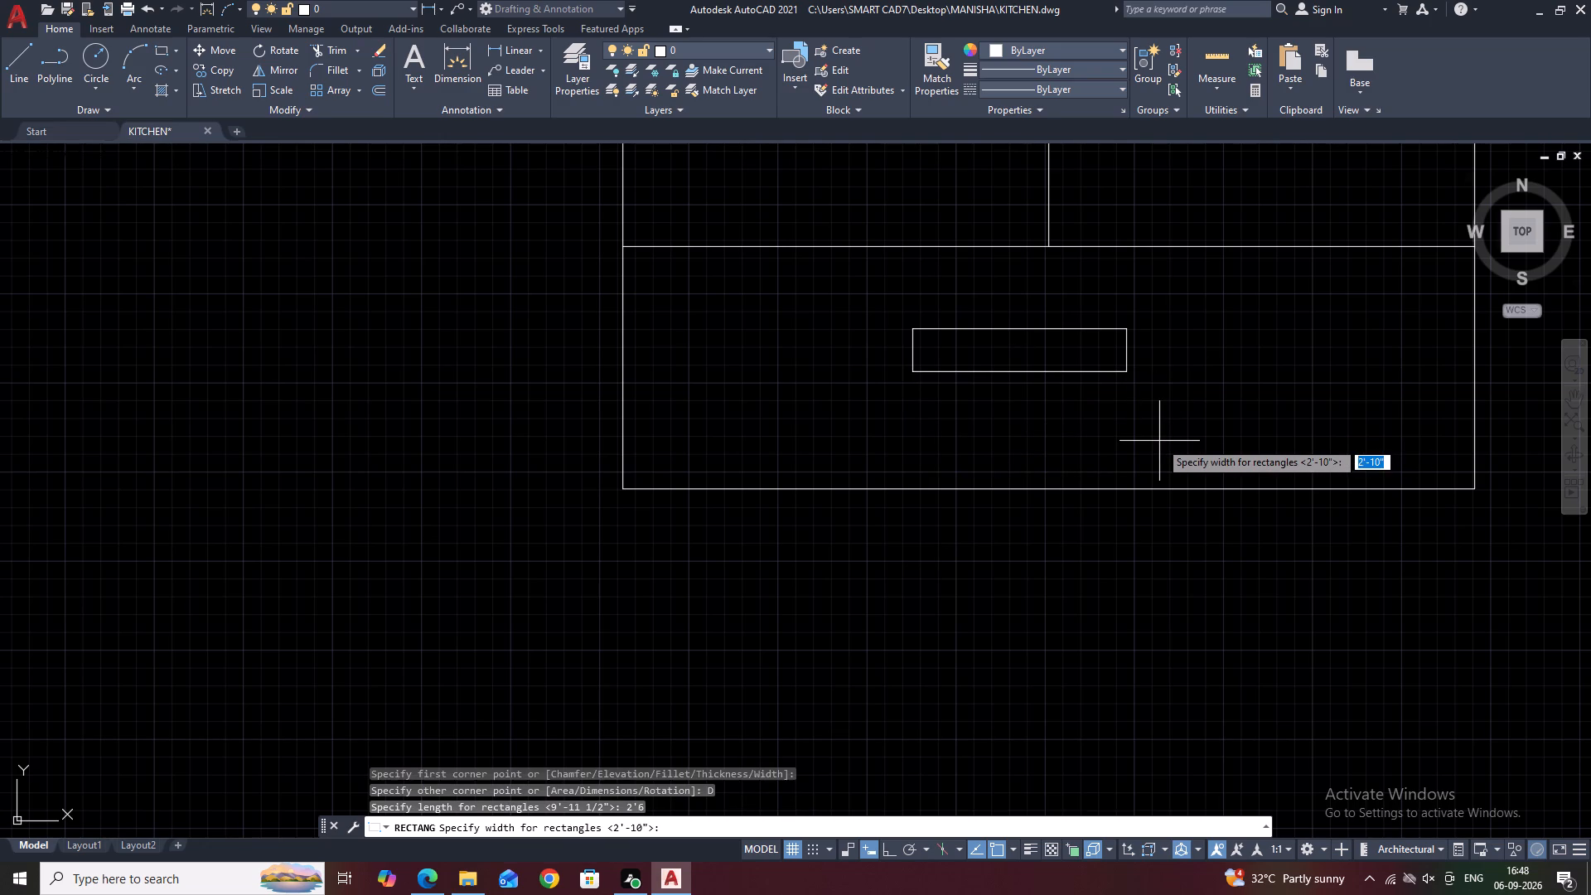
key(8)
key(Return)
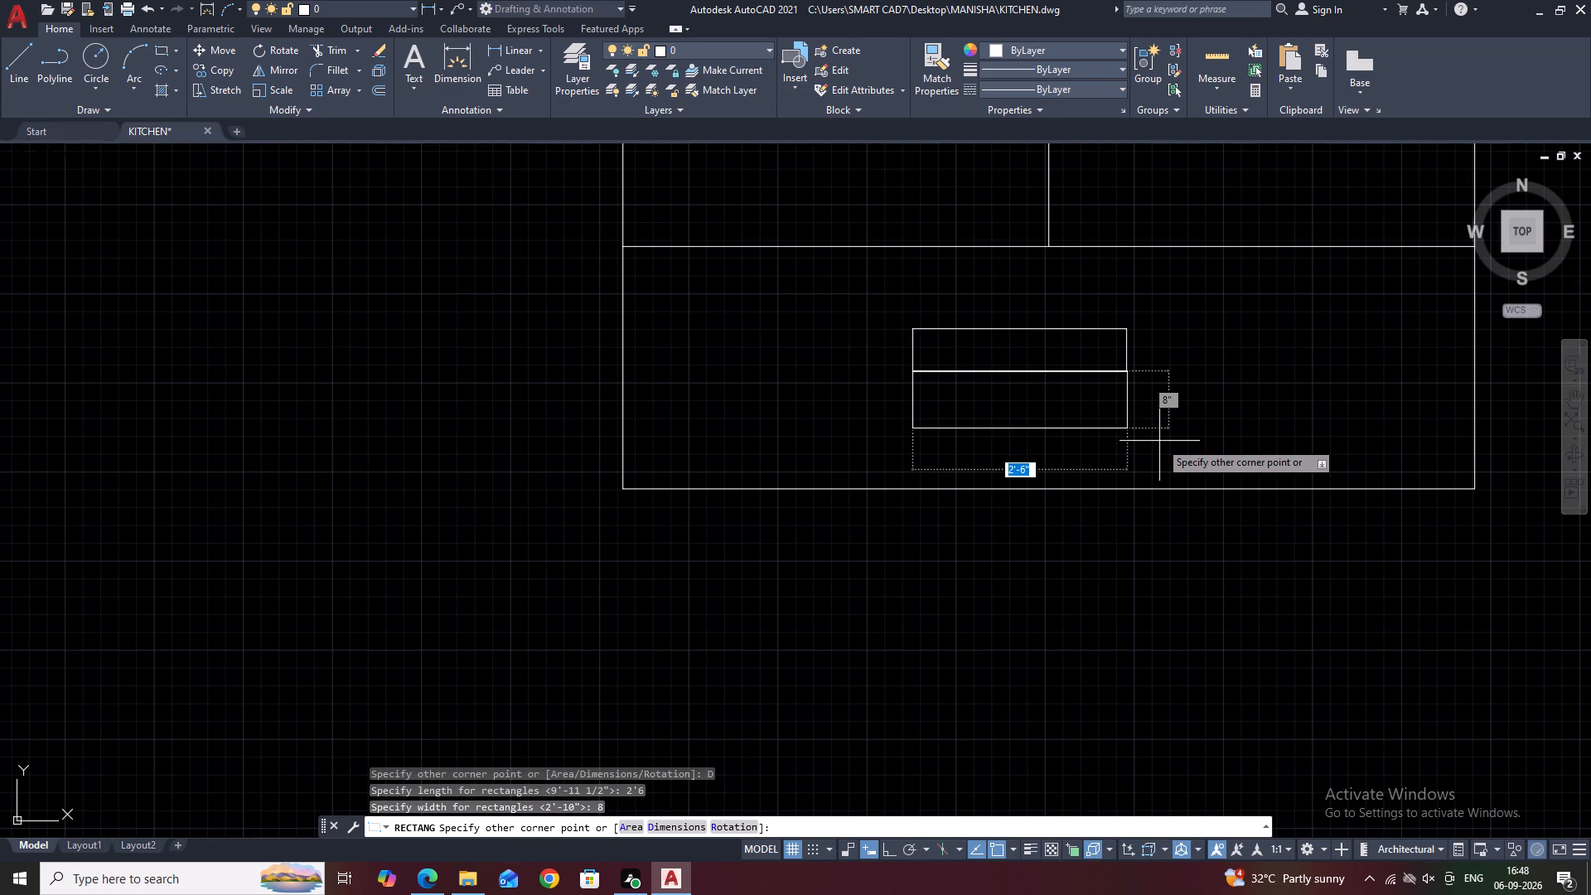
click(1162, 441)
drag(1033, 451, 1027, 443)
click(1018, 428)
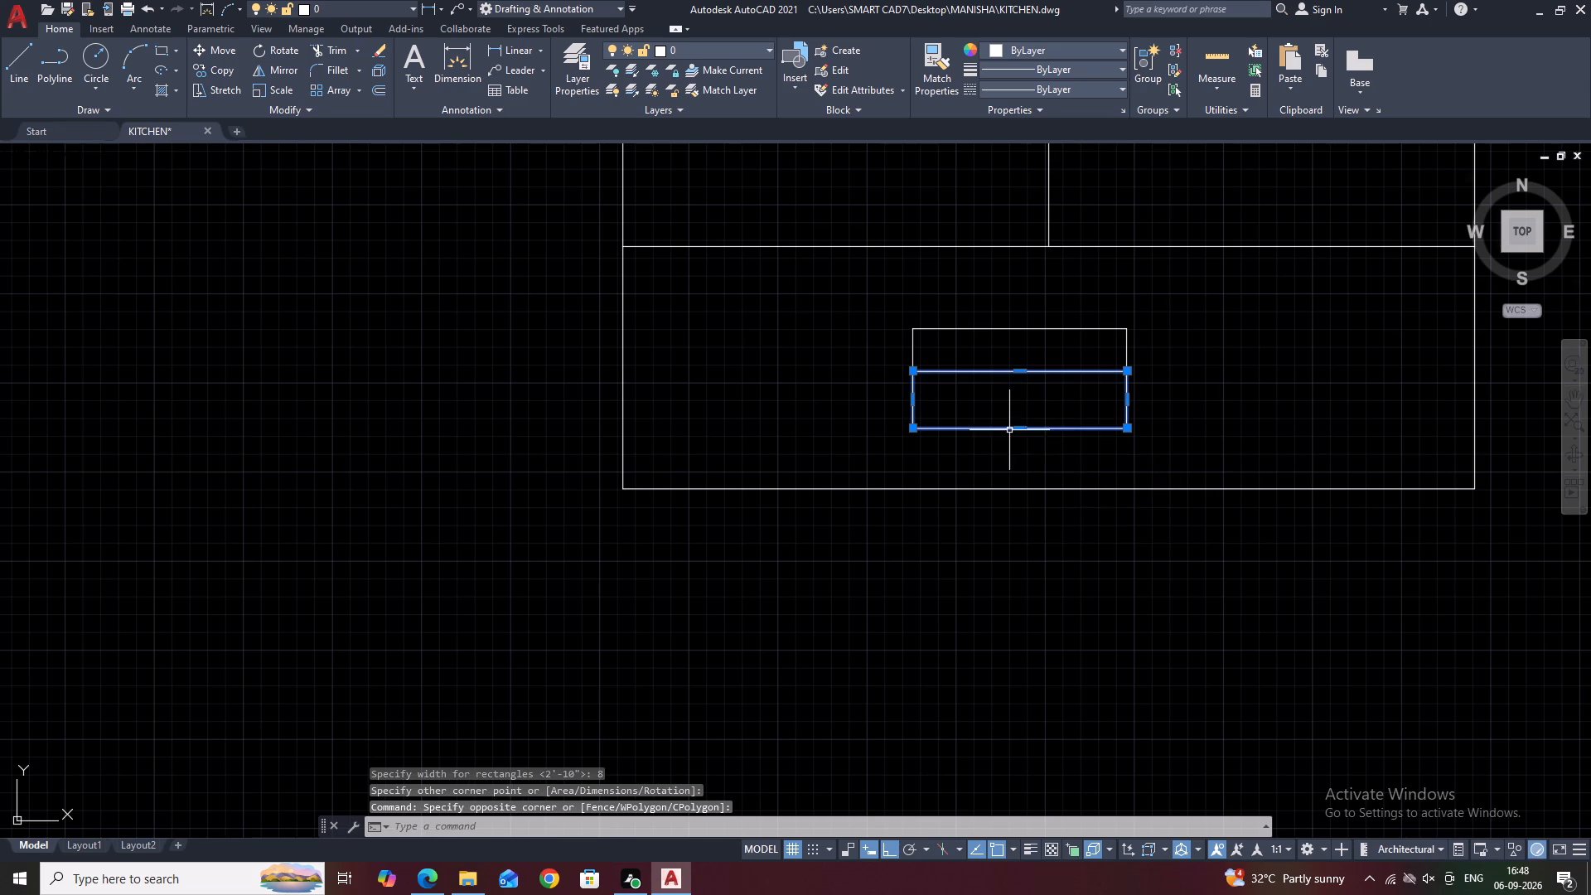
key(Escape)
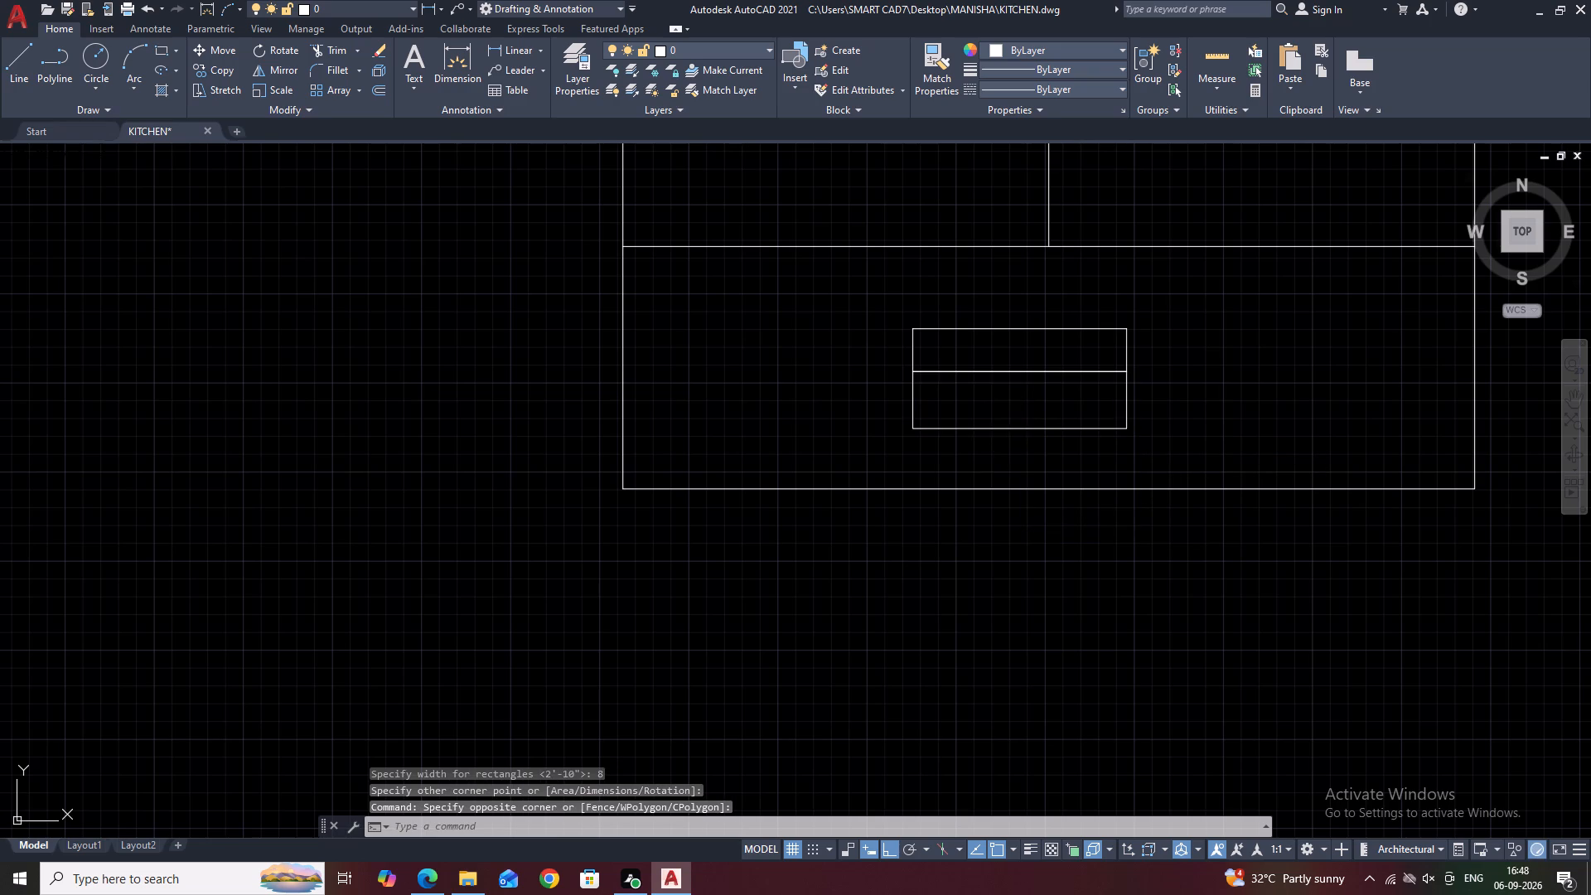
Draw a 2'-6" by 11.5" rectangle directly below the 8" high one, starting at its lower-left corner.
key(r)
key(e)
text(C)
key(space)
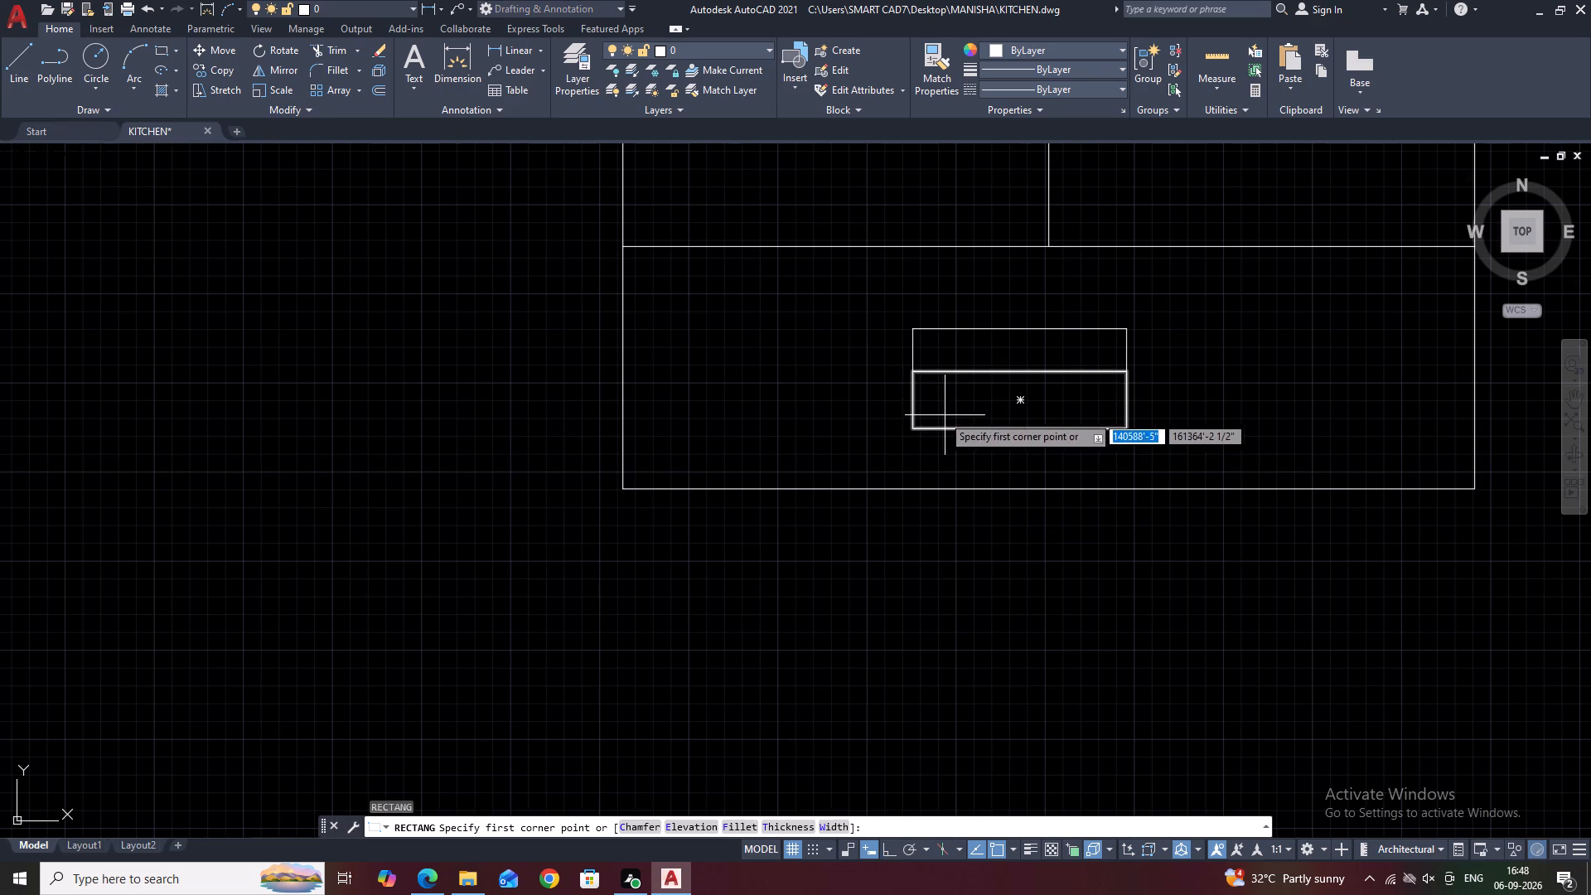
click(915, 427)
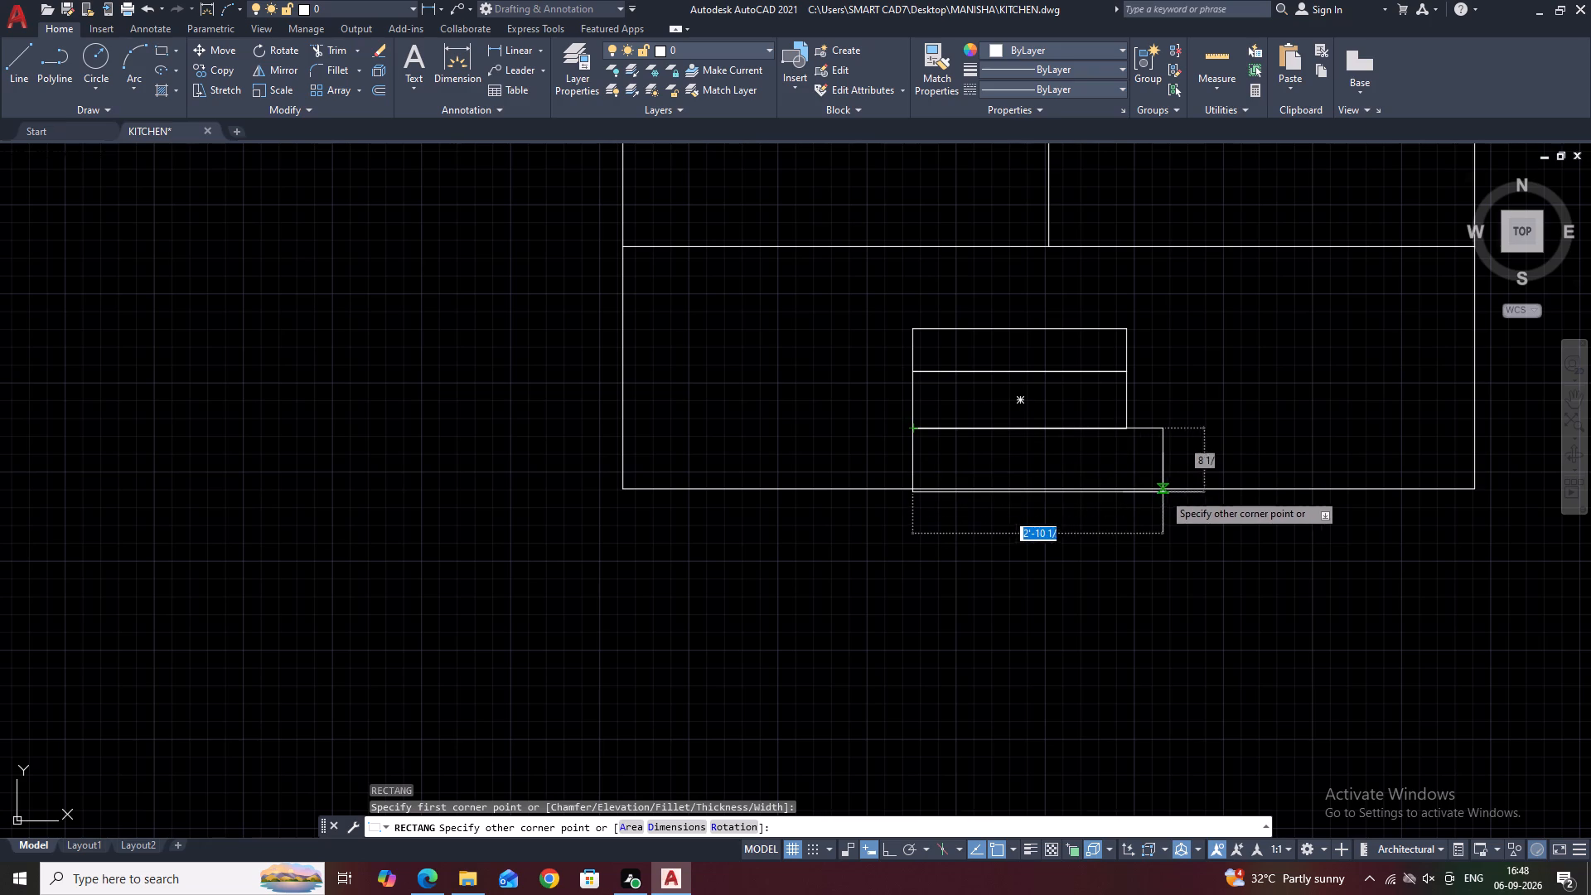
key(d)
key(space)
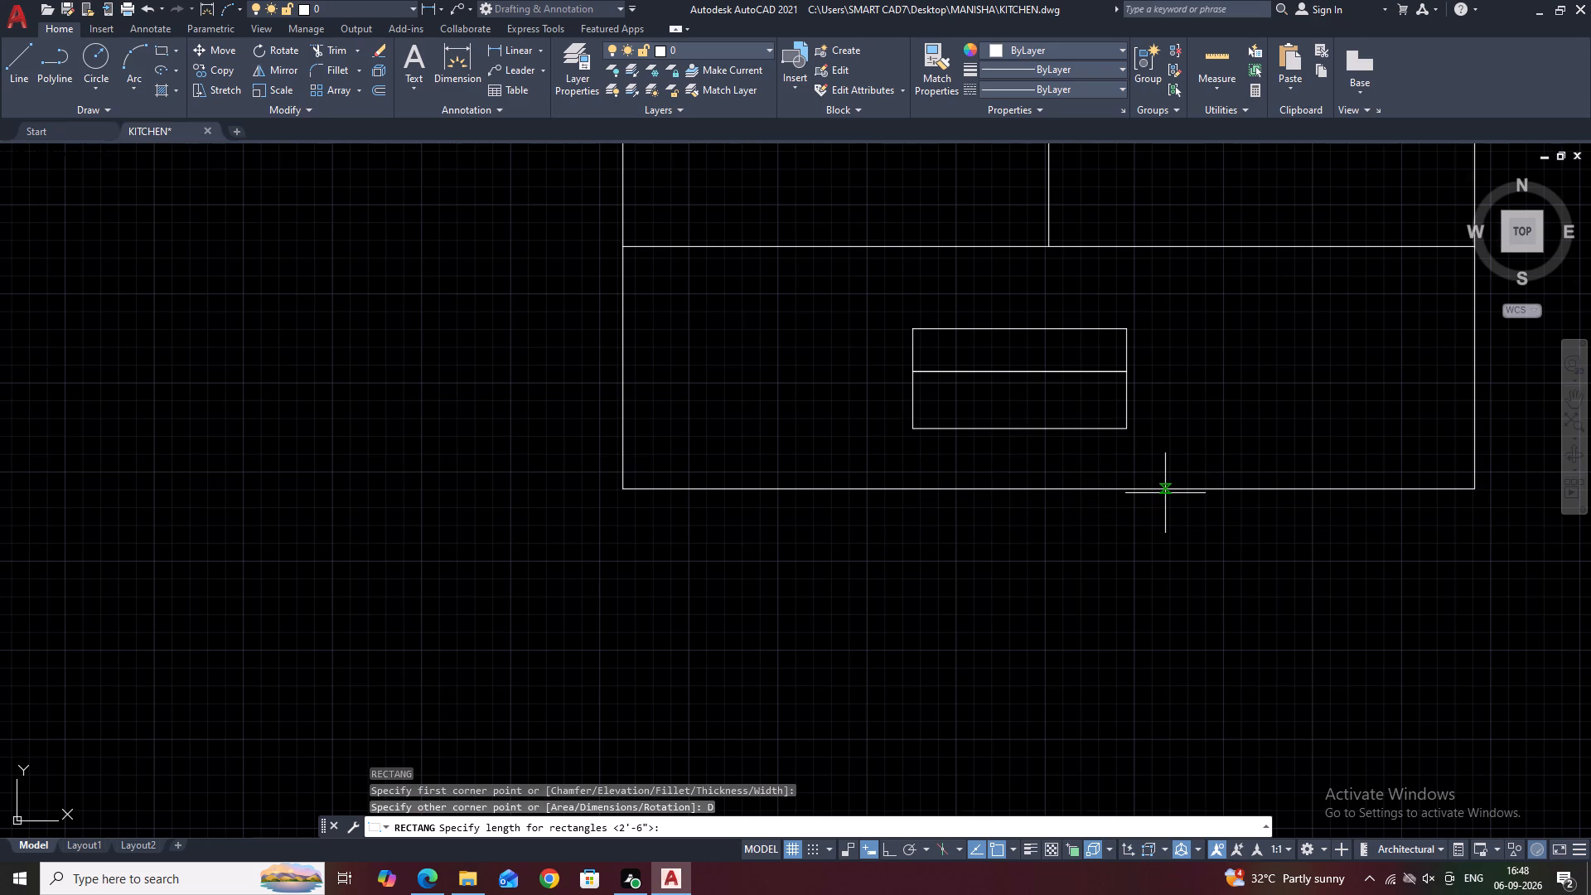
text(2'6)
key(Return)
text(11)
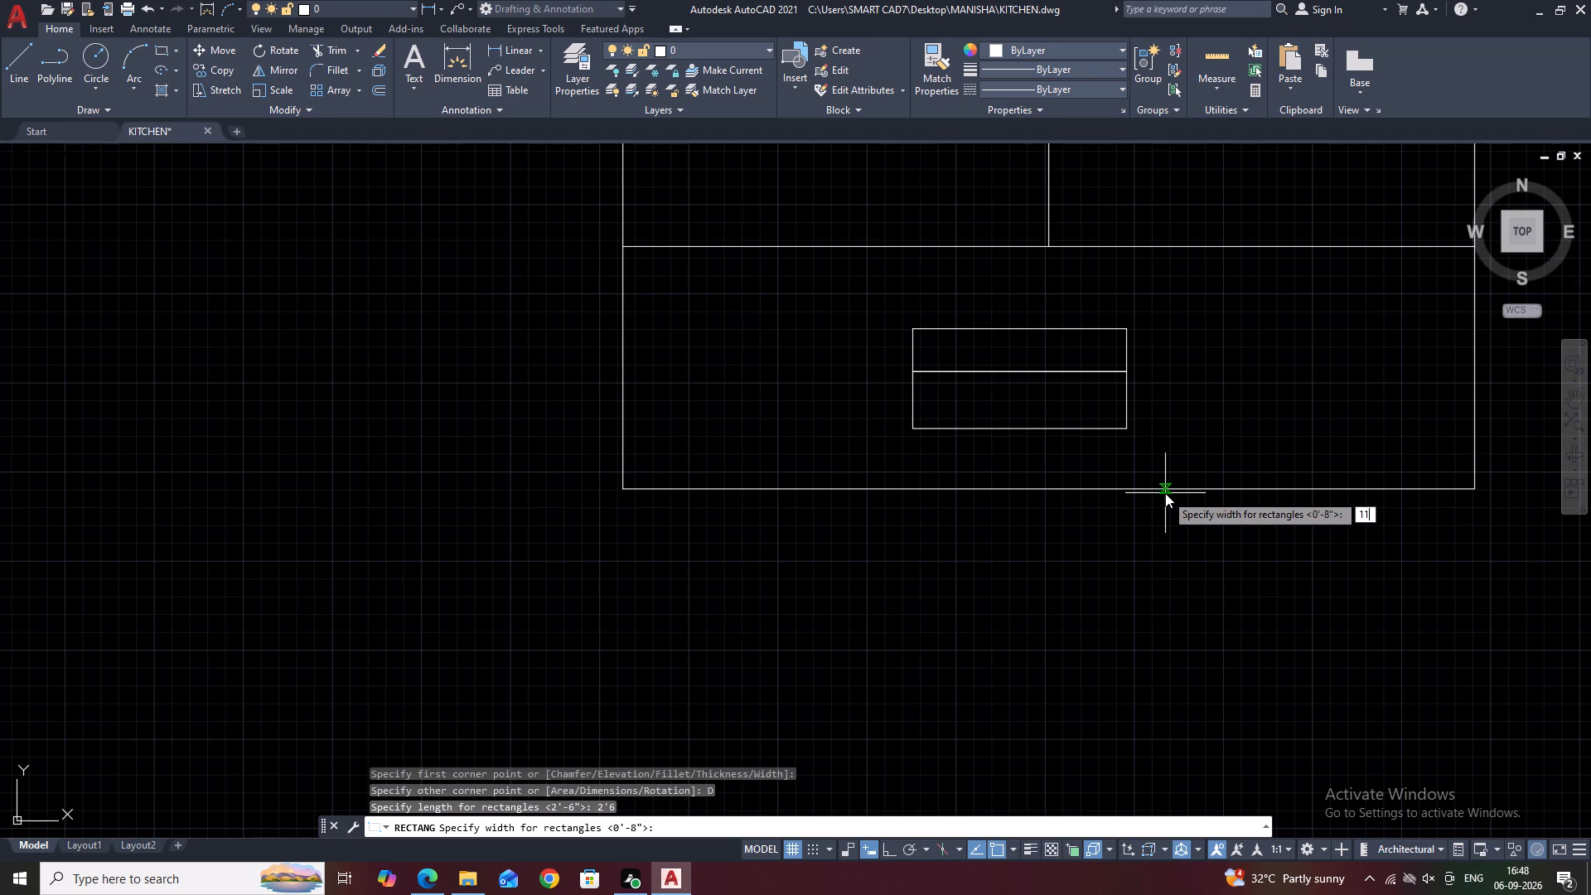
text(.5)
key(Return)
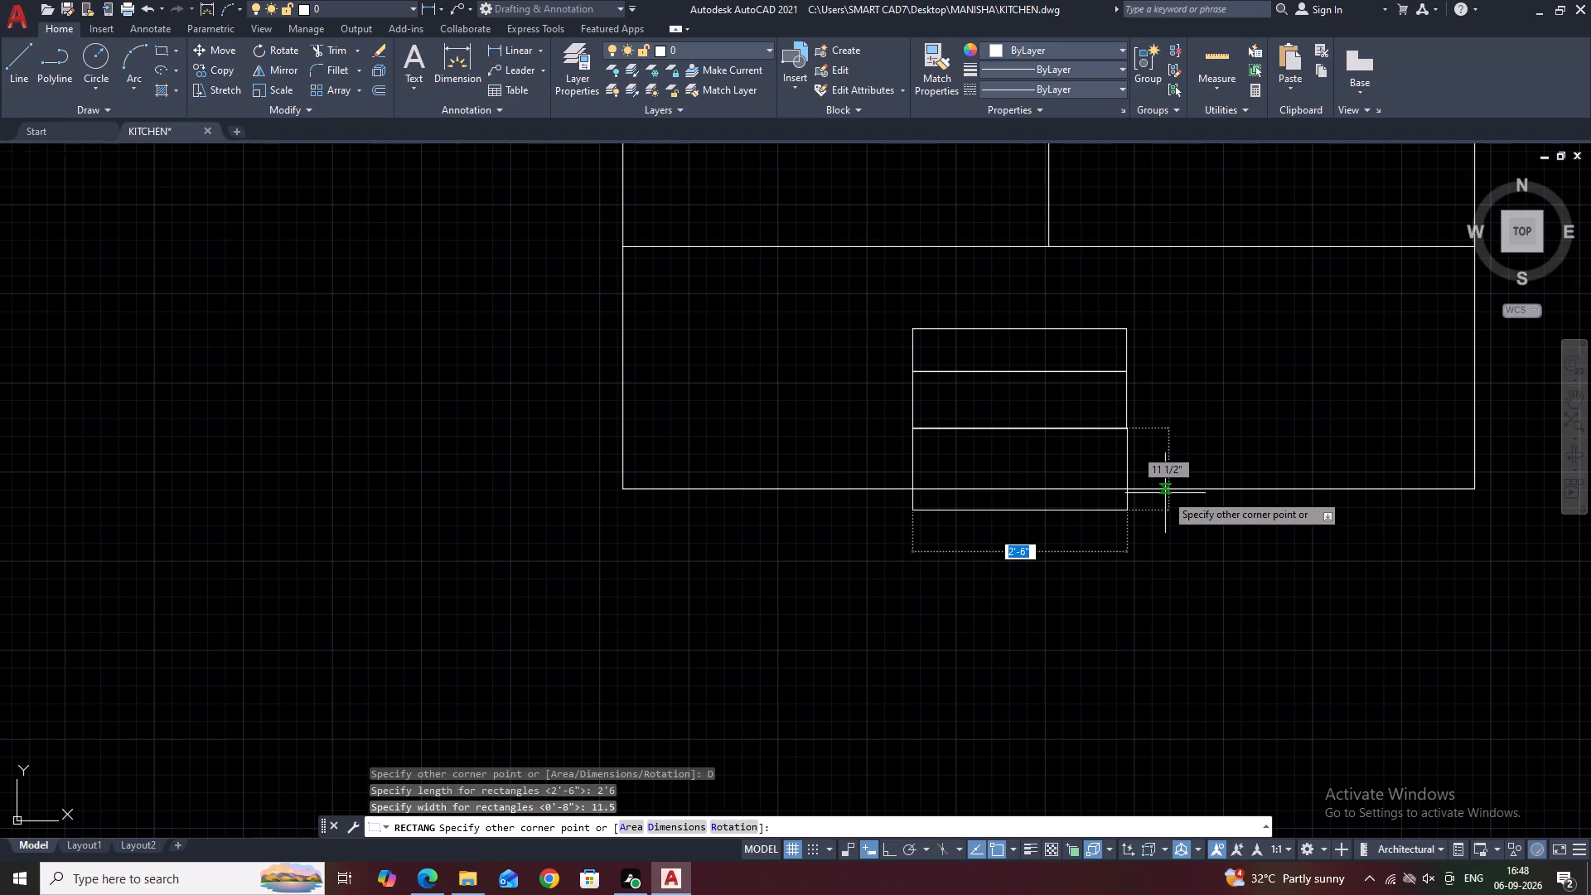
click(1172, 495)
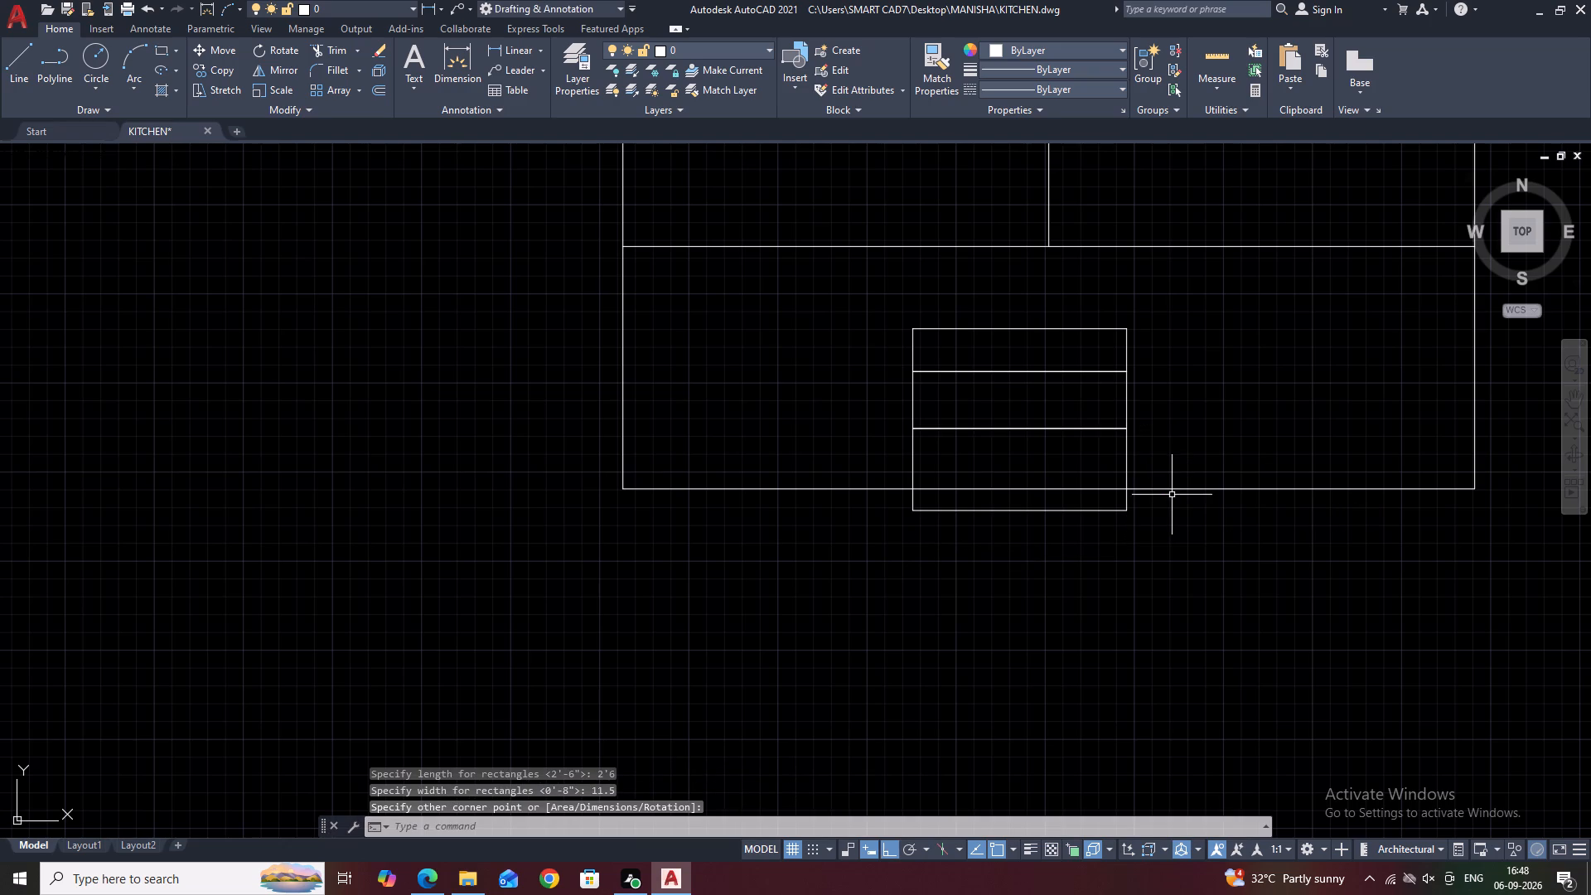
Move the three stacked rectangles by their top edge's midpoint onto the lower end of the vertical dividing line.
click(1193, 311)
drag(1102, 421, 1097, 433)
click(1120, 442)
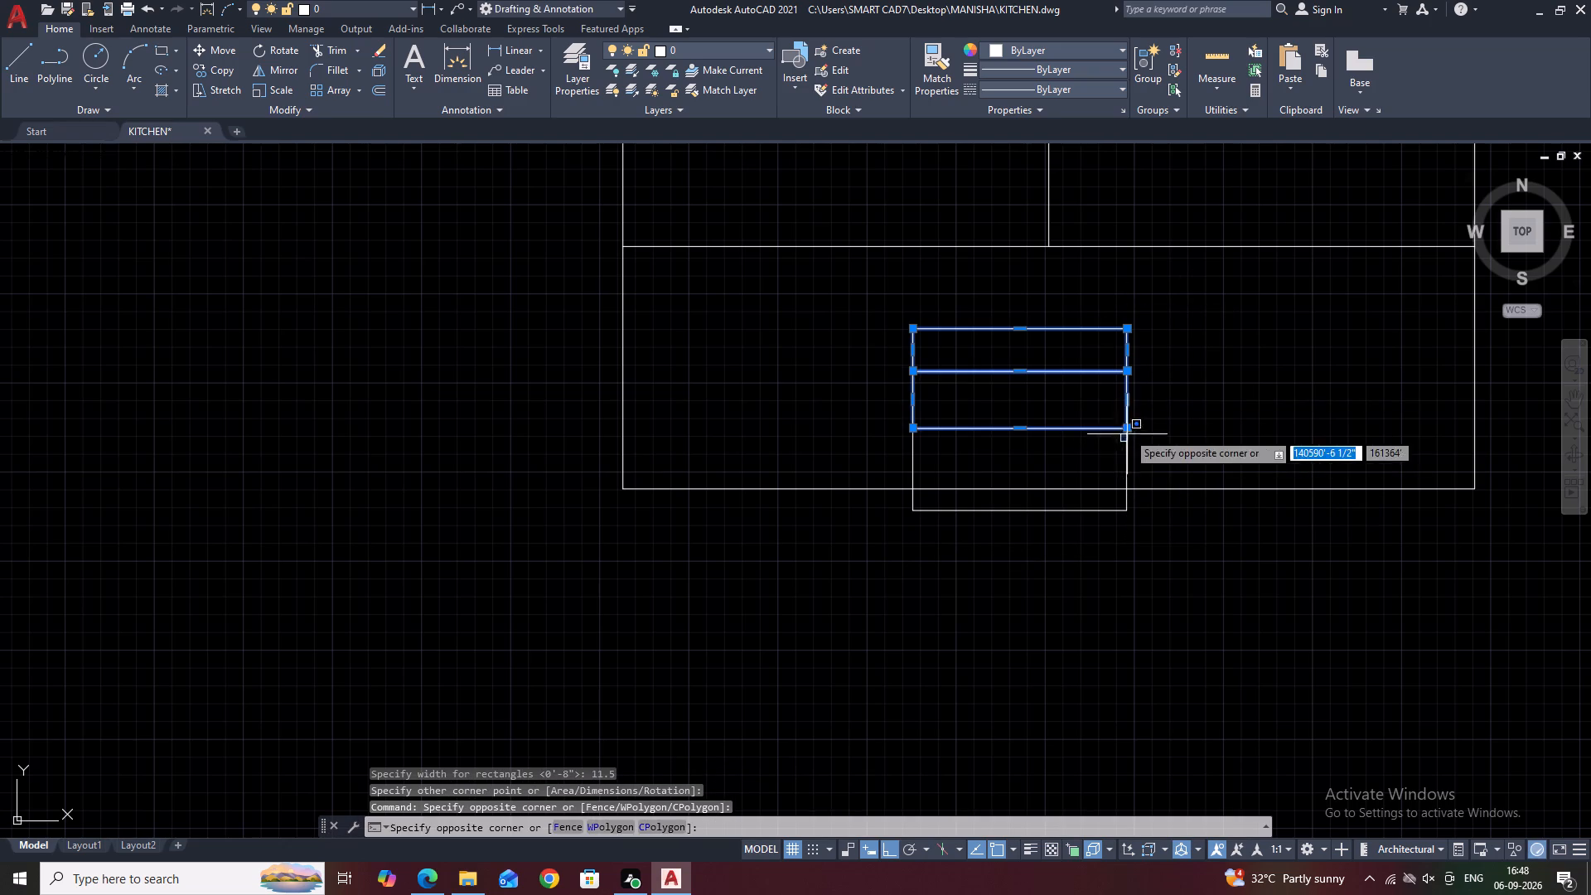
click(1128, 422)
click(1132, 455)
click(1109, 428)
middle_drag(1109, 439, 1115, 535)
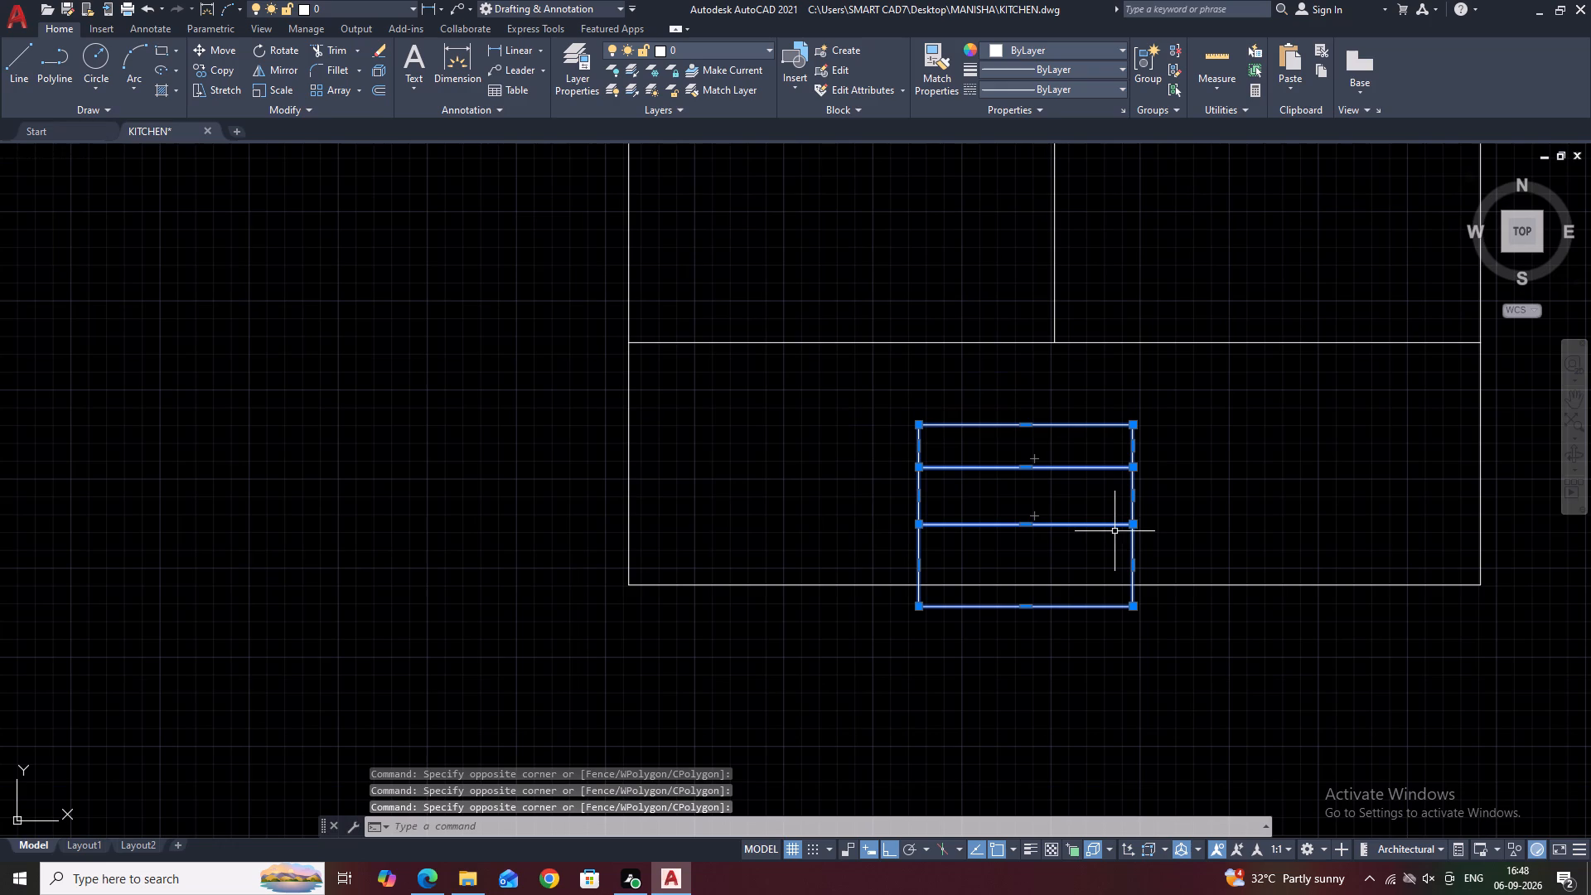
key(m)
key(space)
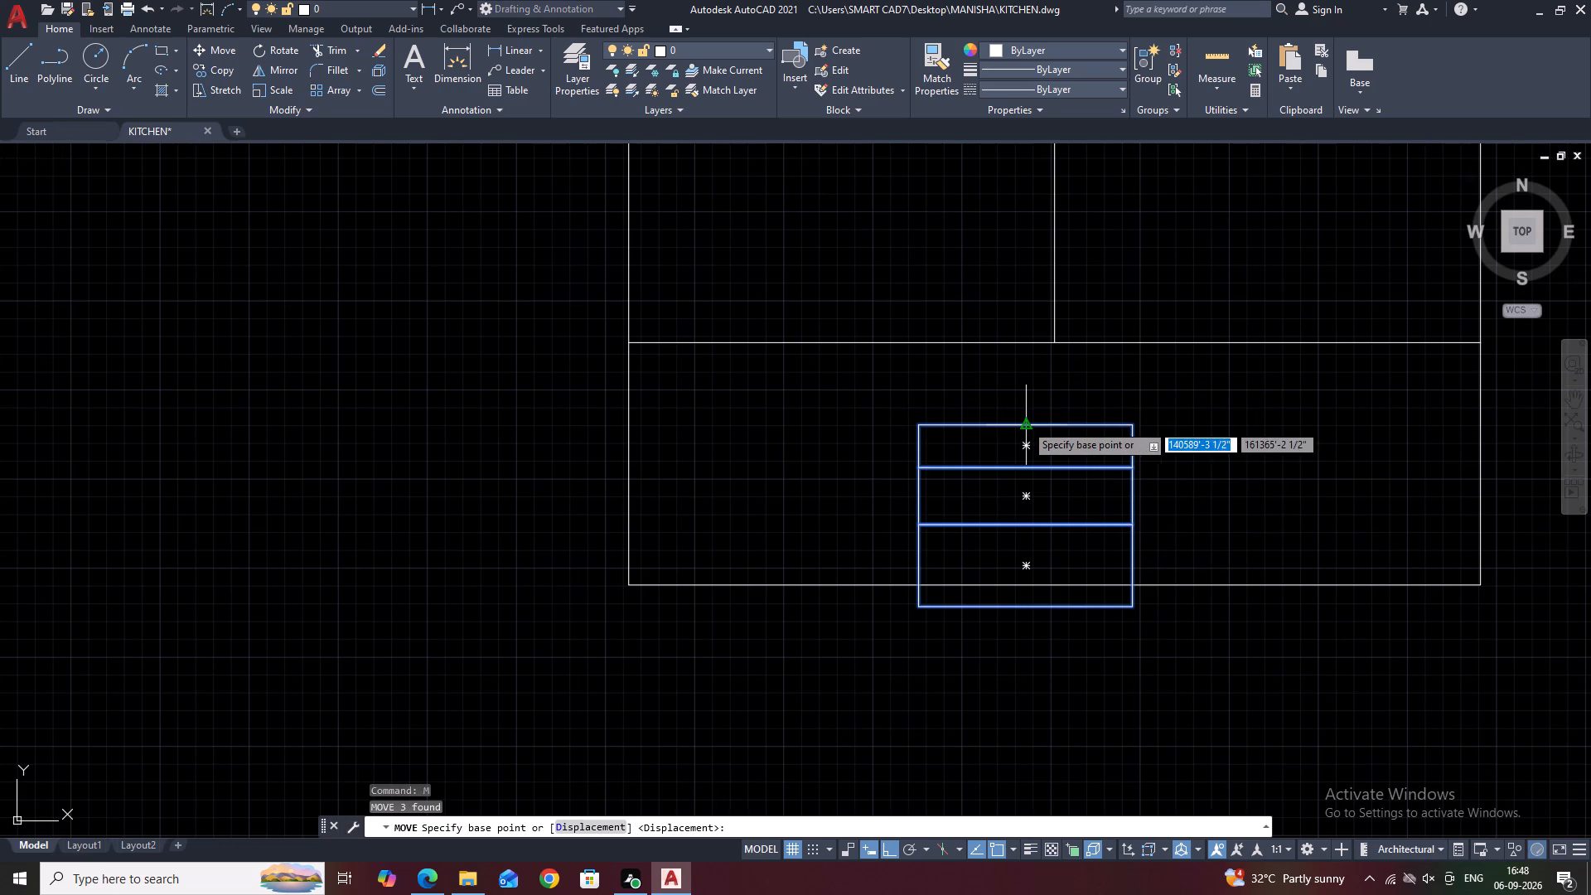
click(1025, 423)
click(1057, 338)
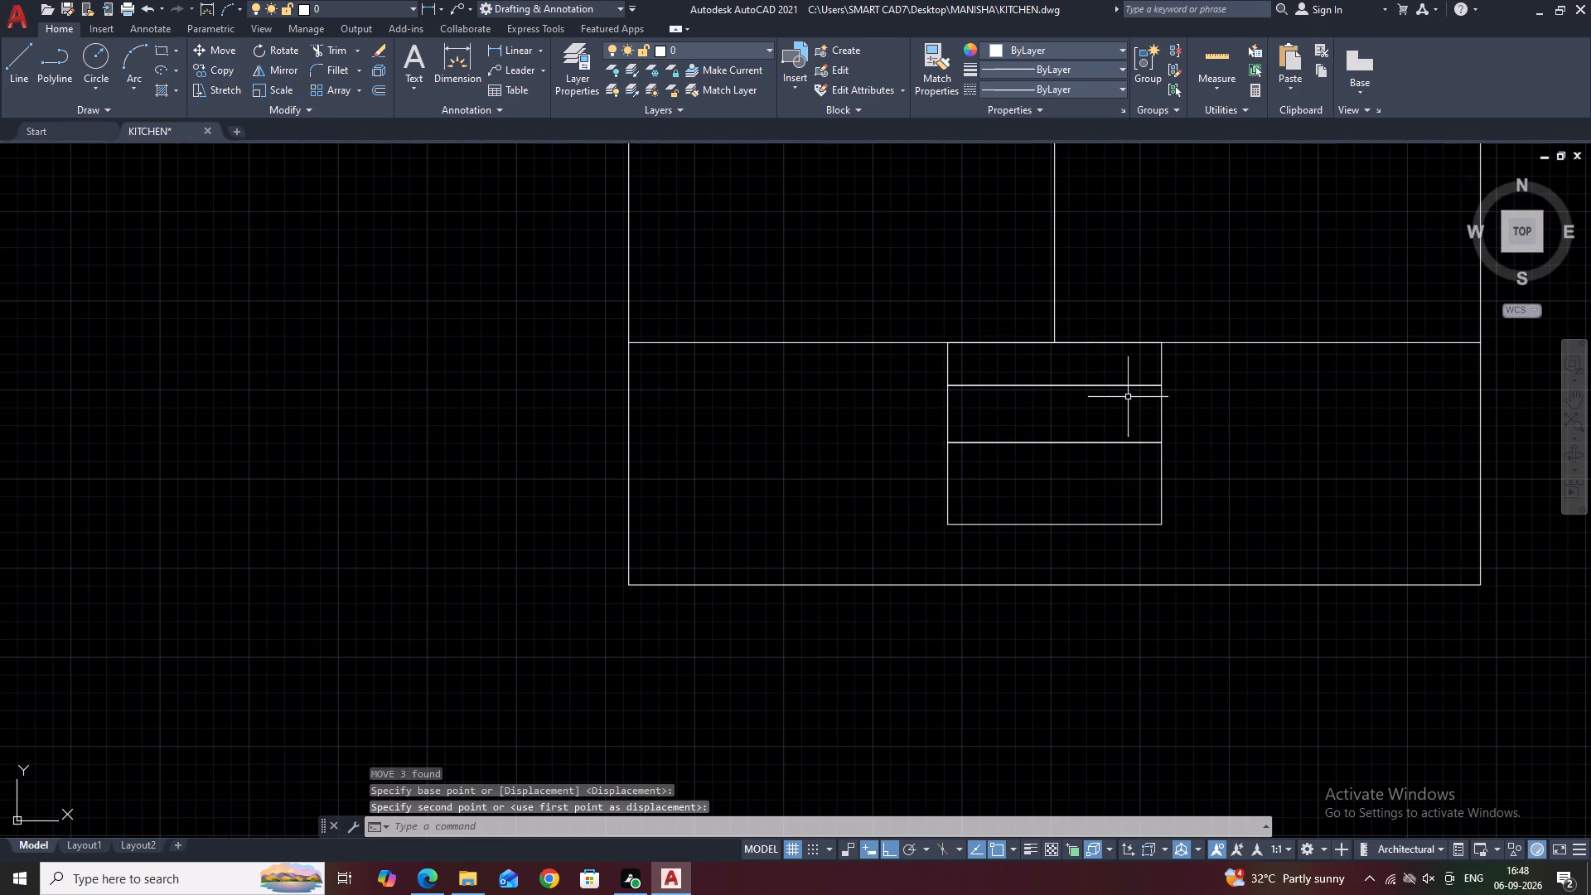
Measure the vertical gap between the stack's lower-left corner and the bottom edge of the outer rectangle with a linear dimension.
middle_drag(1130, 402, 1073, 445)
middle_drag(1202, 534, 1141, 432)
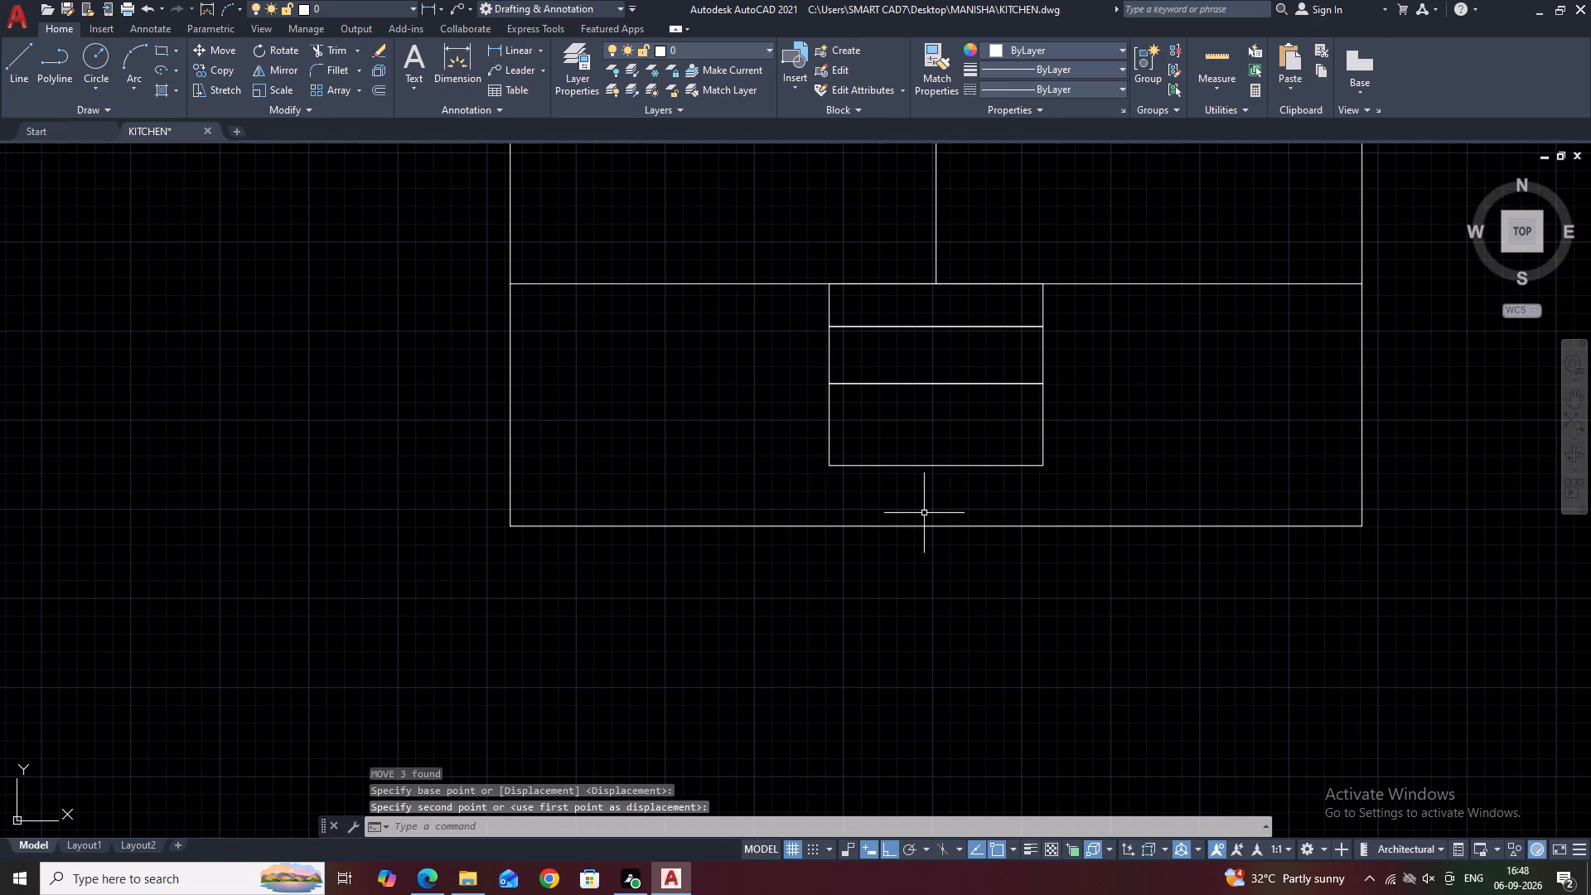
key(d)
text(LI)
key(space)
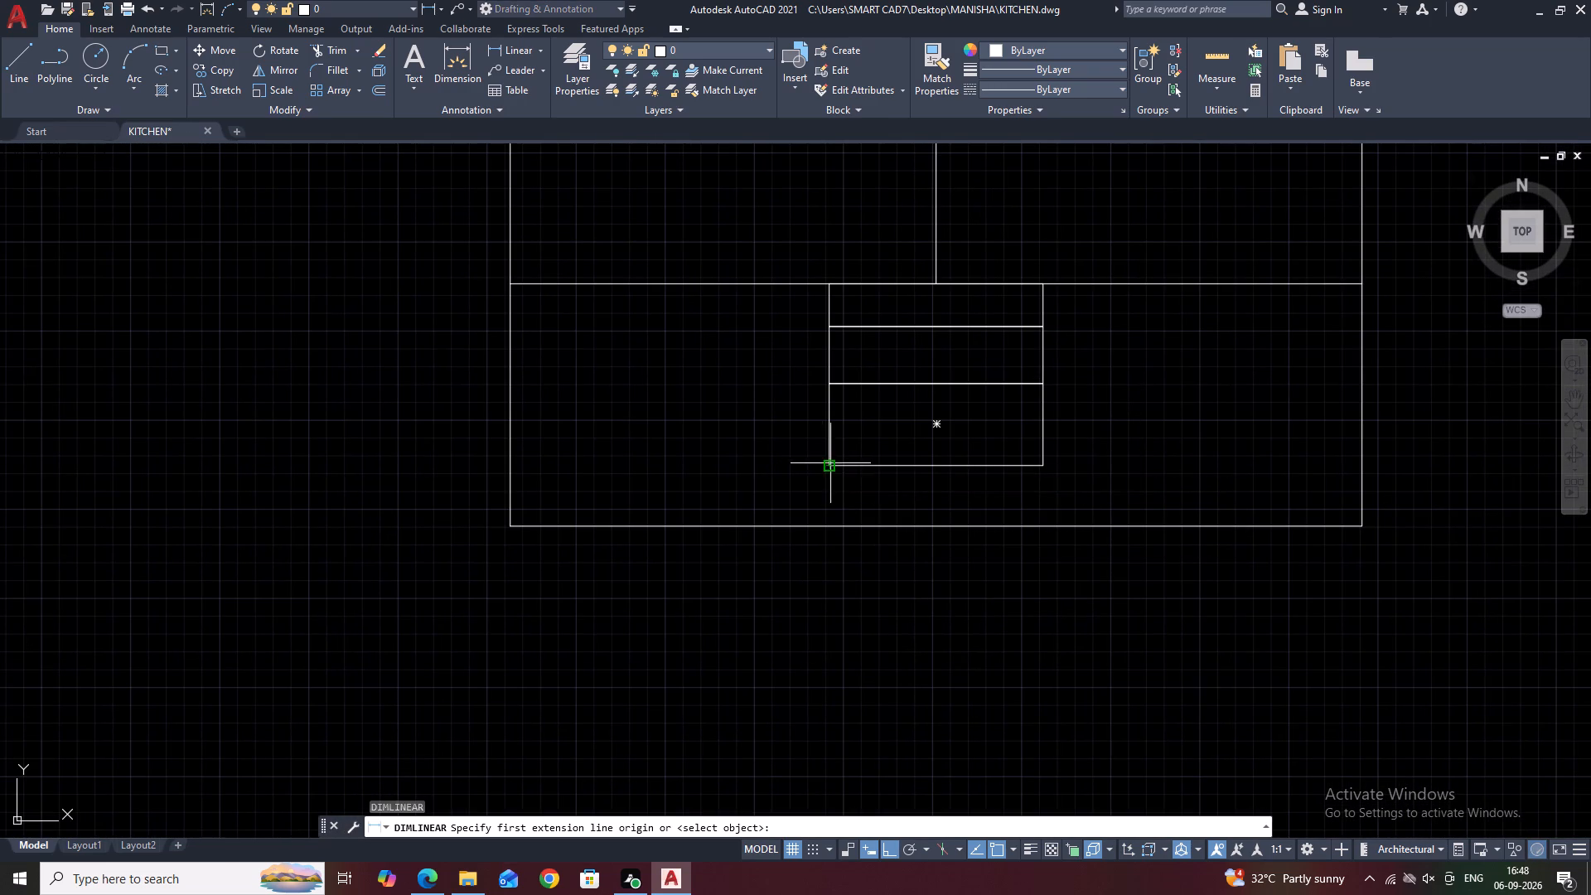
click(831, 465)
click(829, 524)
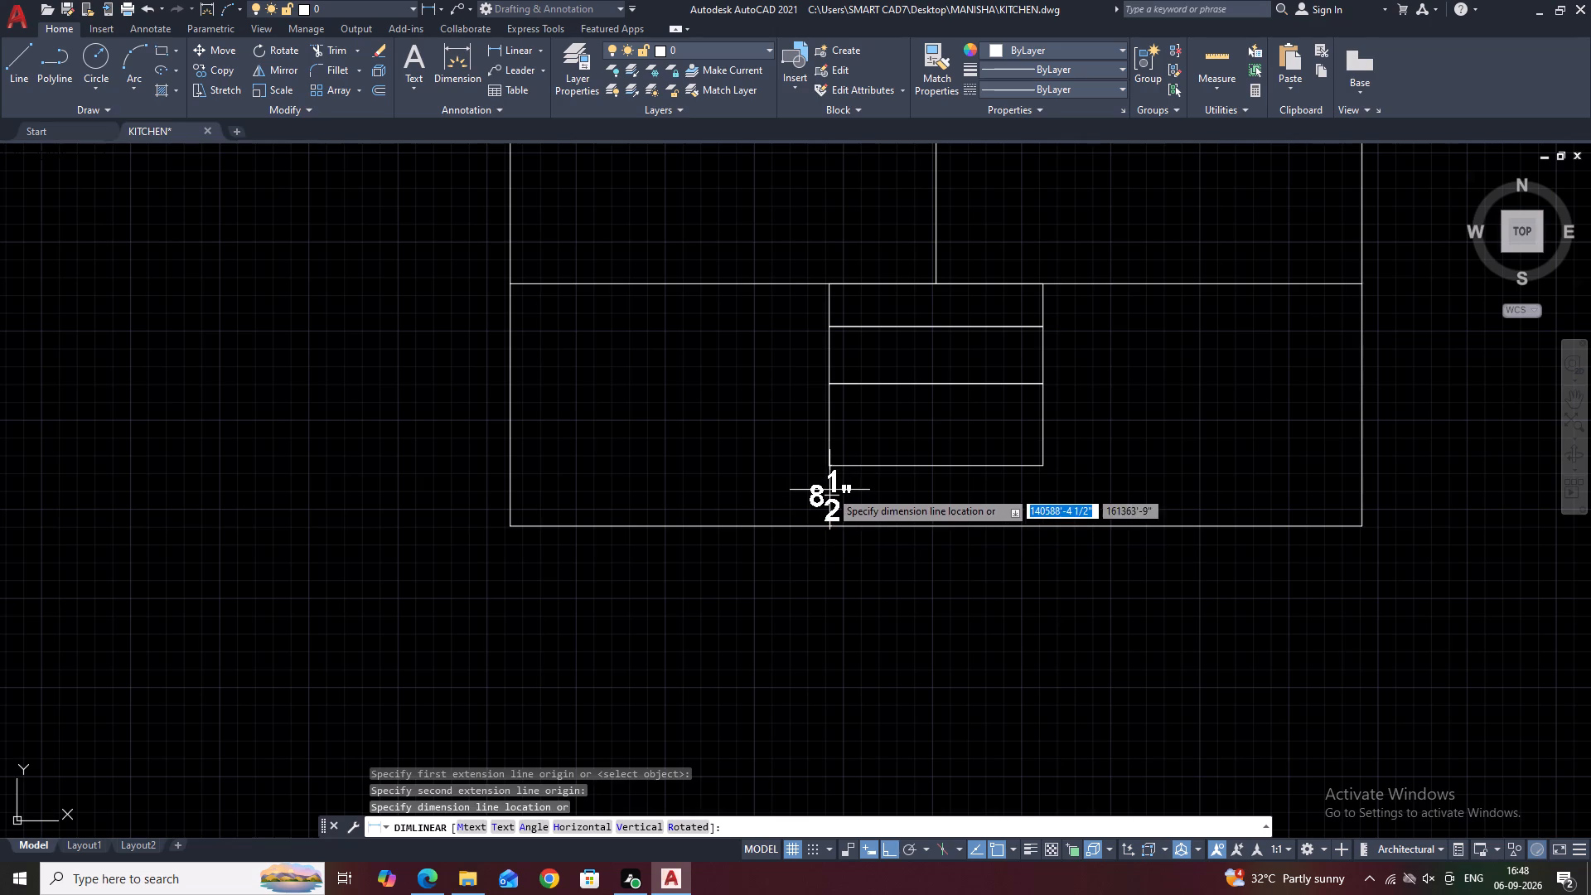
scroll(831, 484, up, 1)
scroll(797, 449, down, 1)
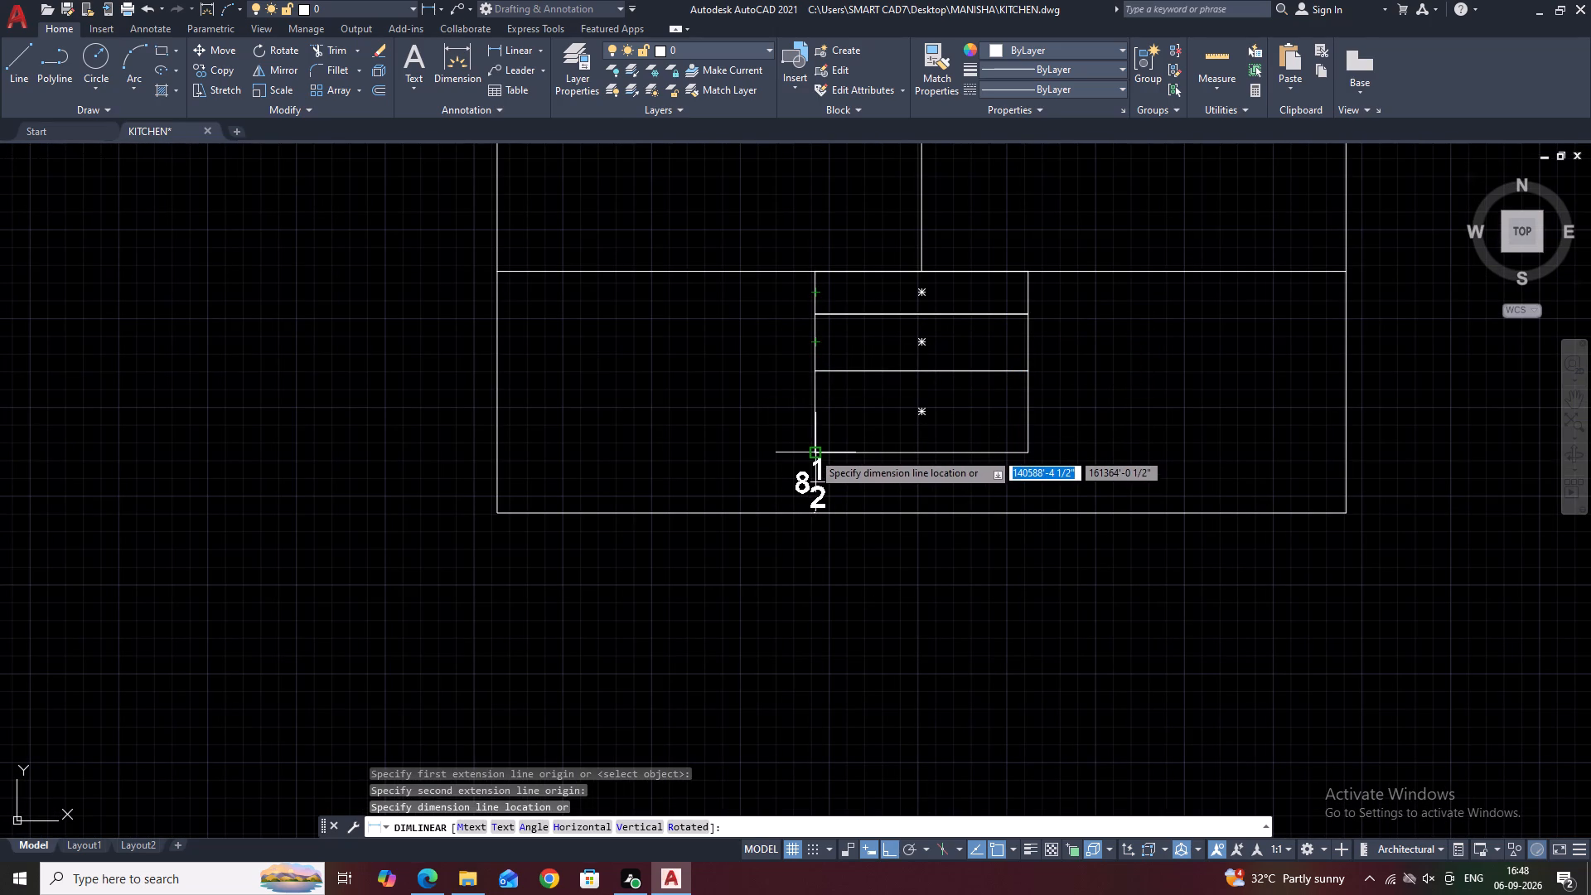
key(Escape)
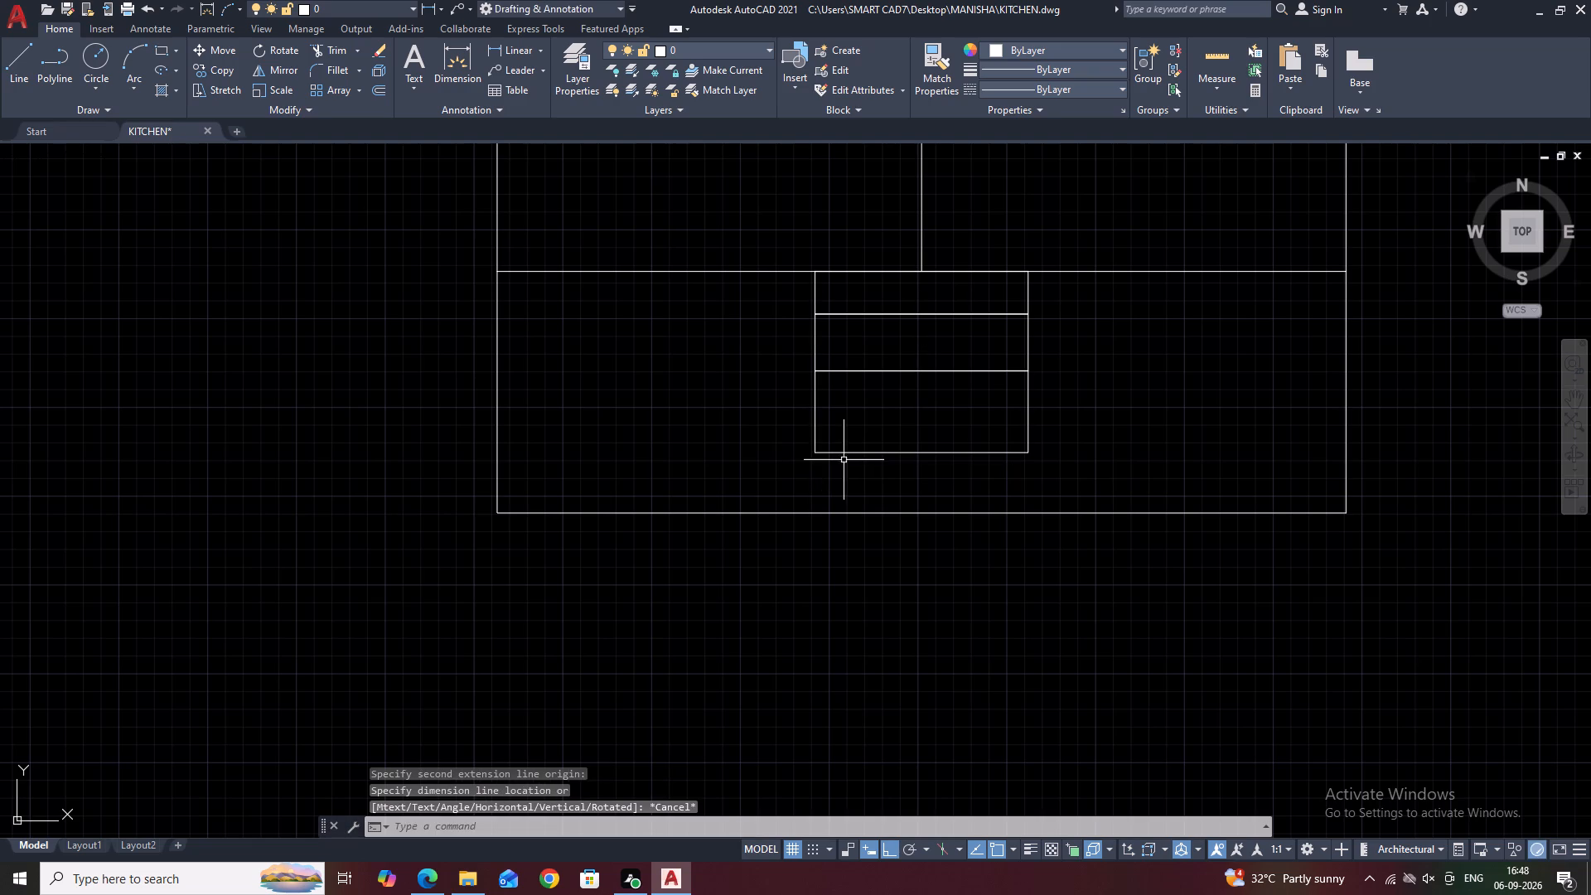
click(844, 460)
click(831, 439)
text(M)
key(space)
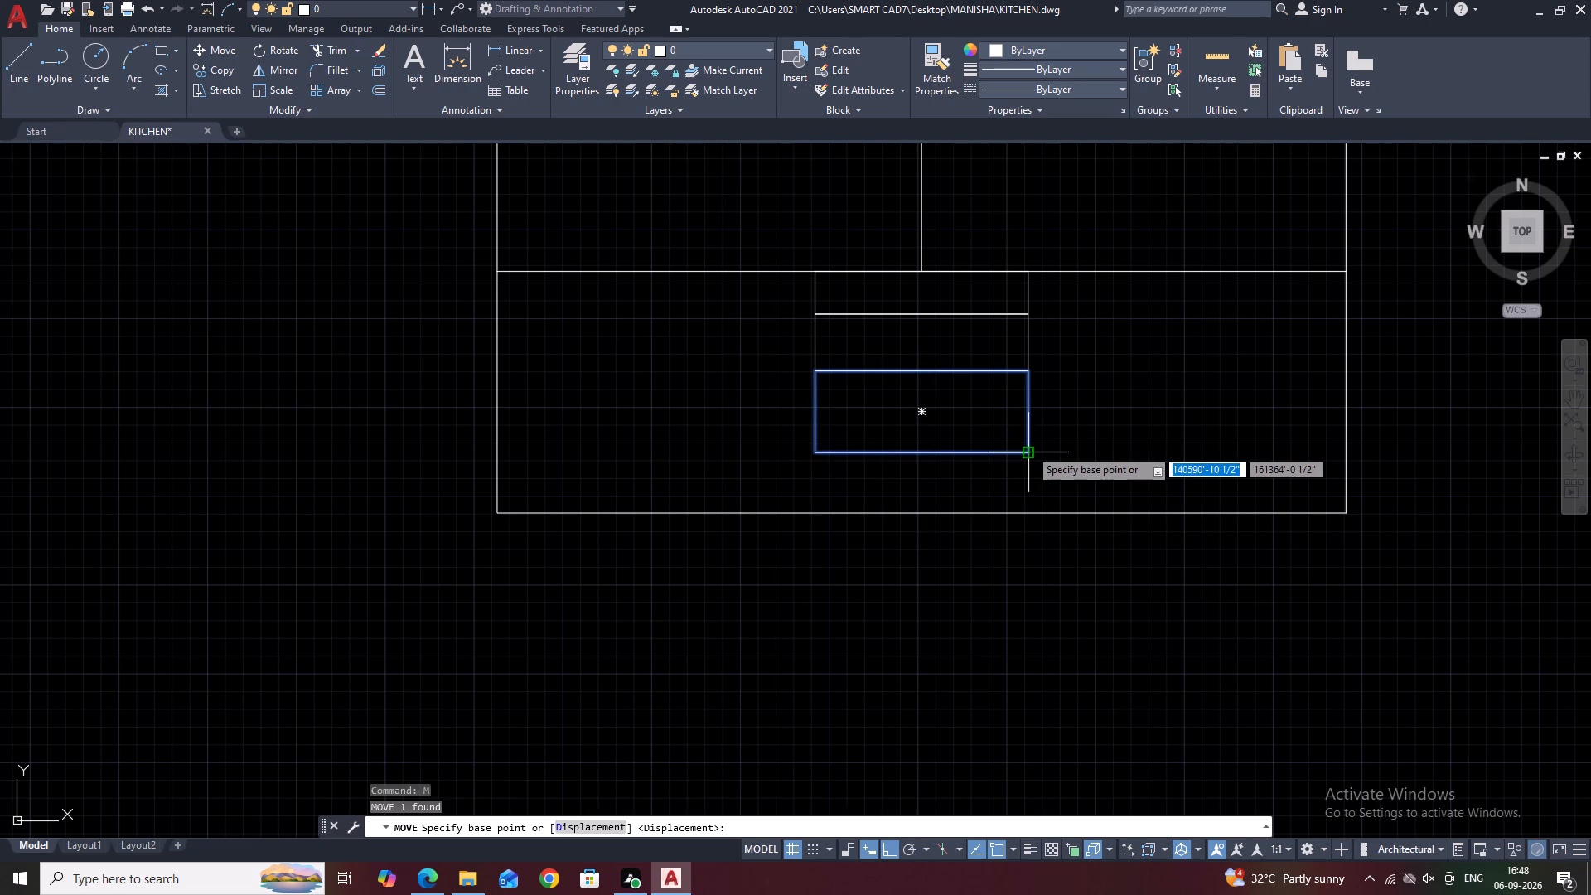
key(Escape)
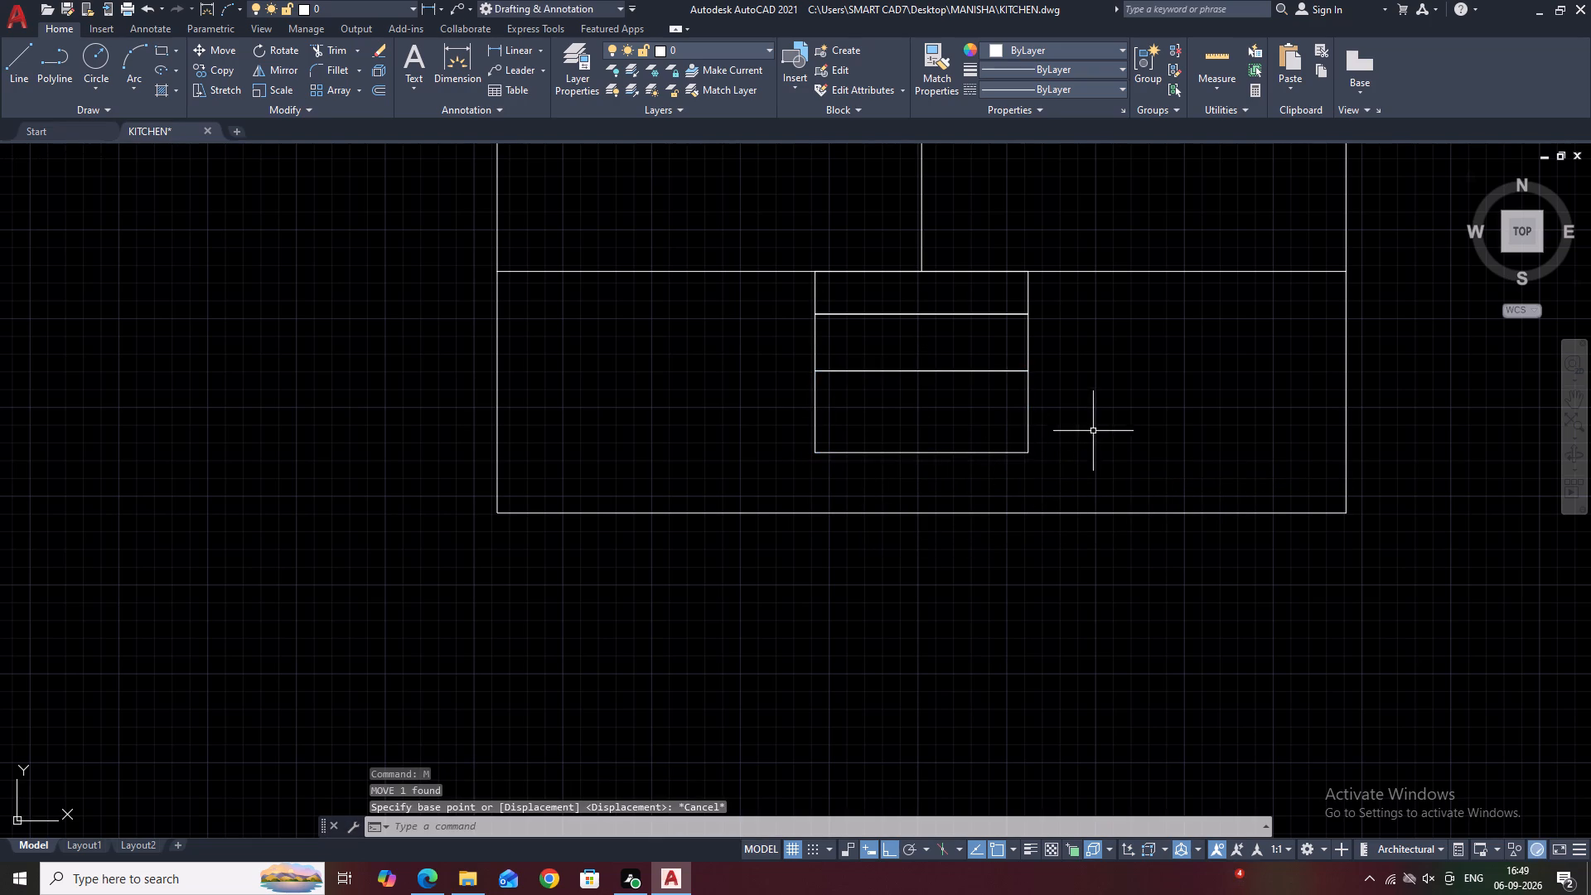
Offset the lower part's three-sided outline 5" inward.
middle_drag(1093, 431, 1044, 535)
scroll(946, 512, down, 1)
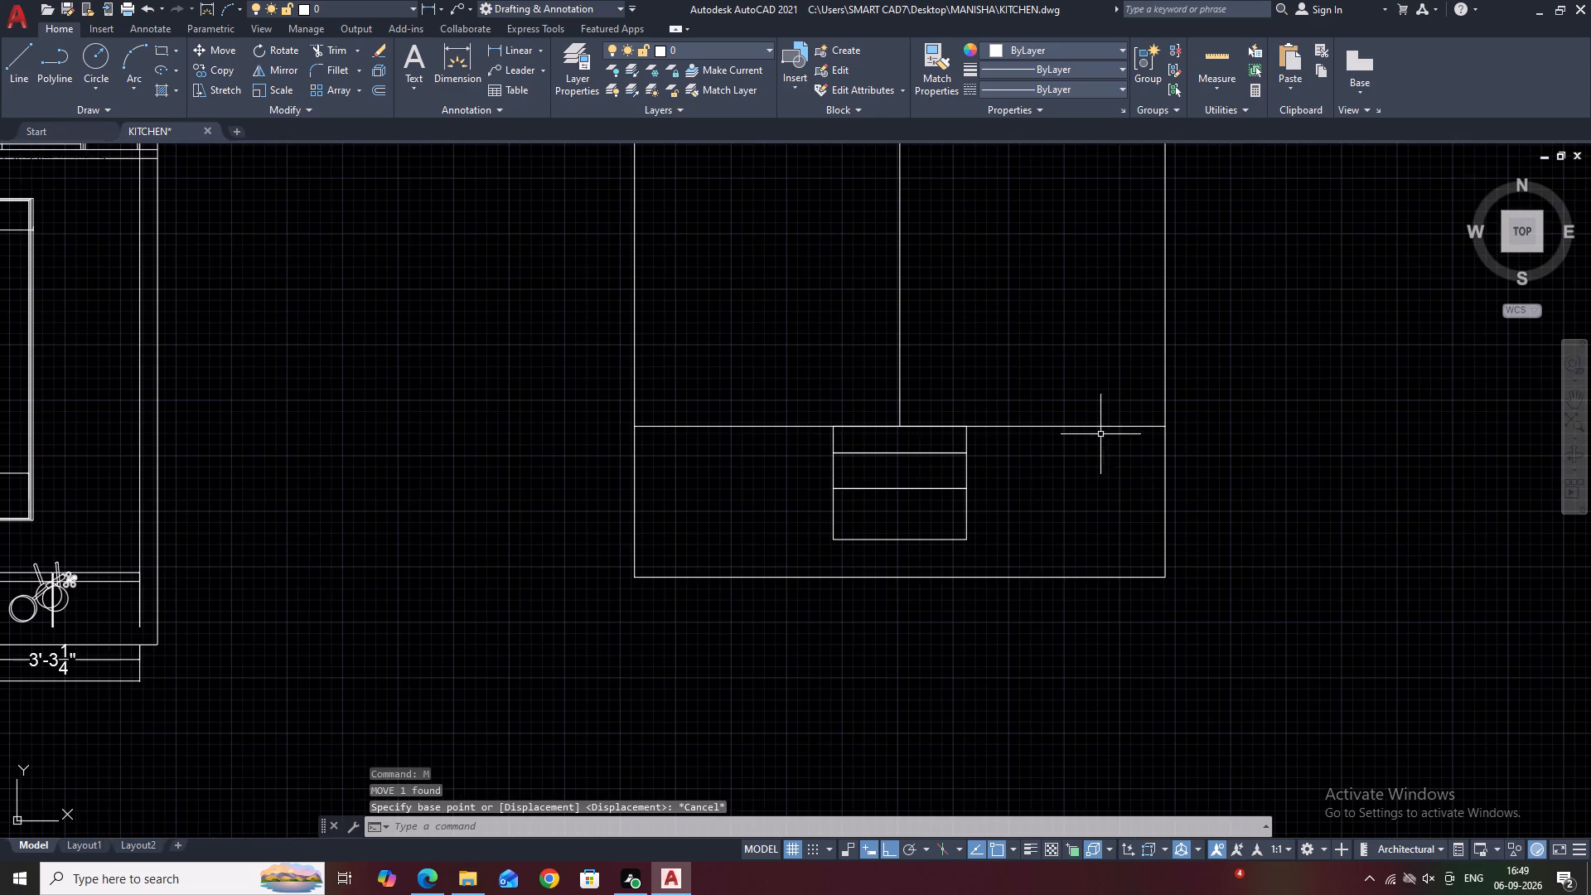
middle_drag(1104, 441, 1104, 501)
scroll(961, 428, down, 1)
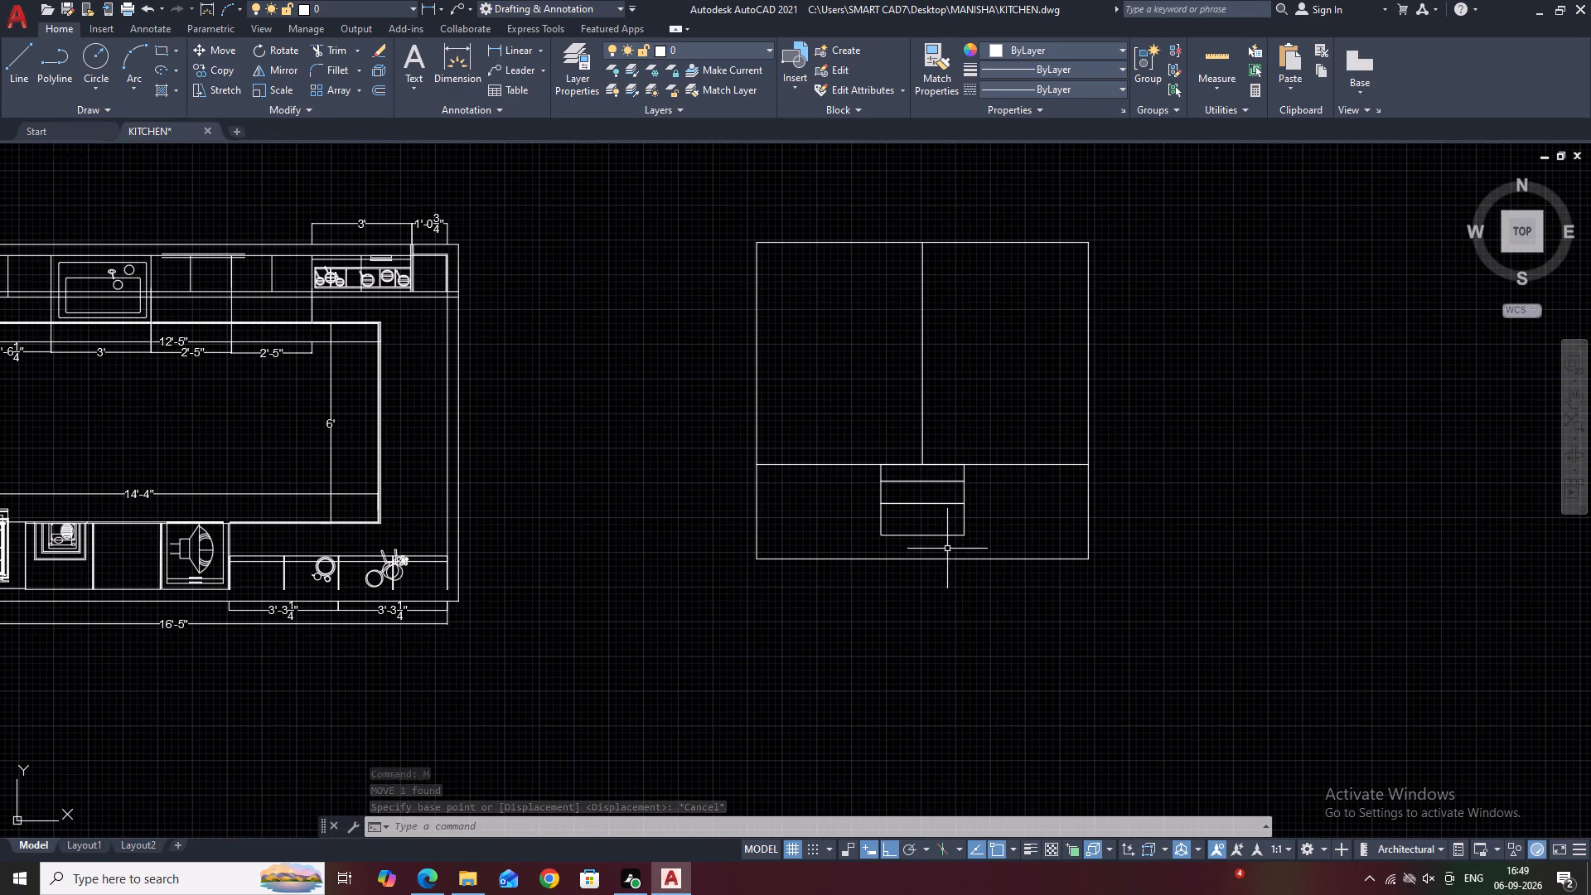
click(949, 560)
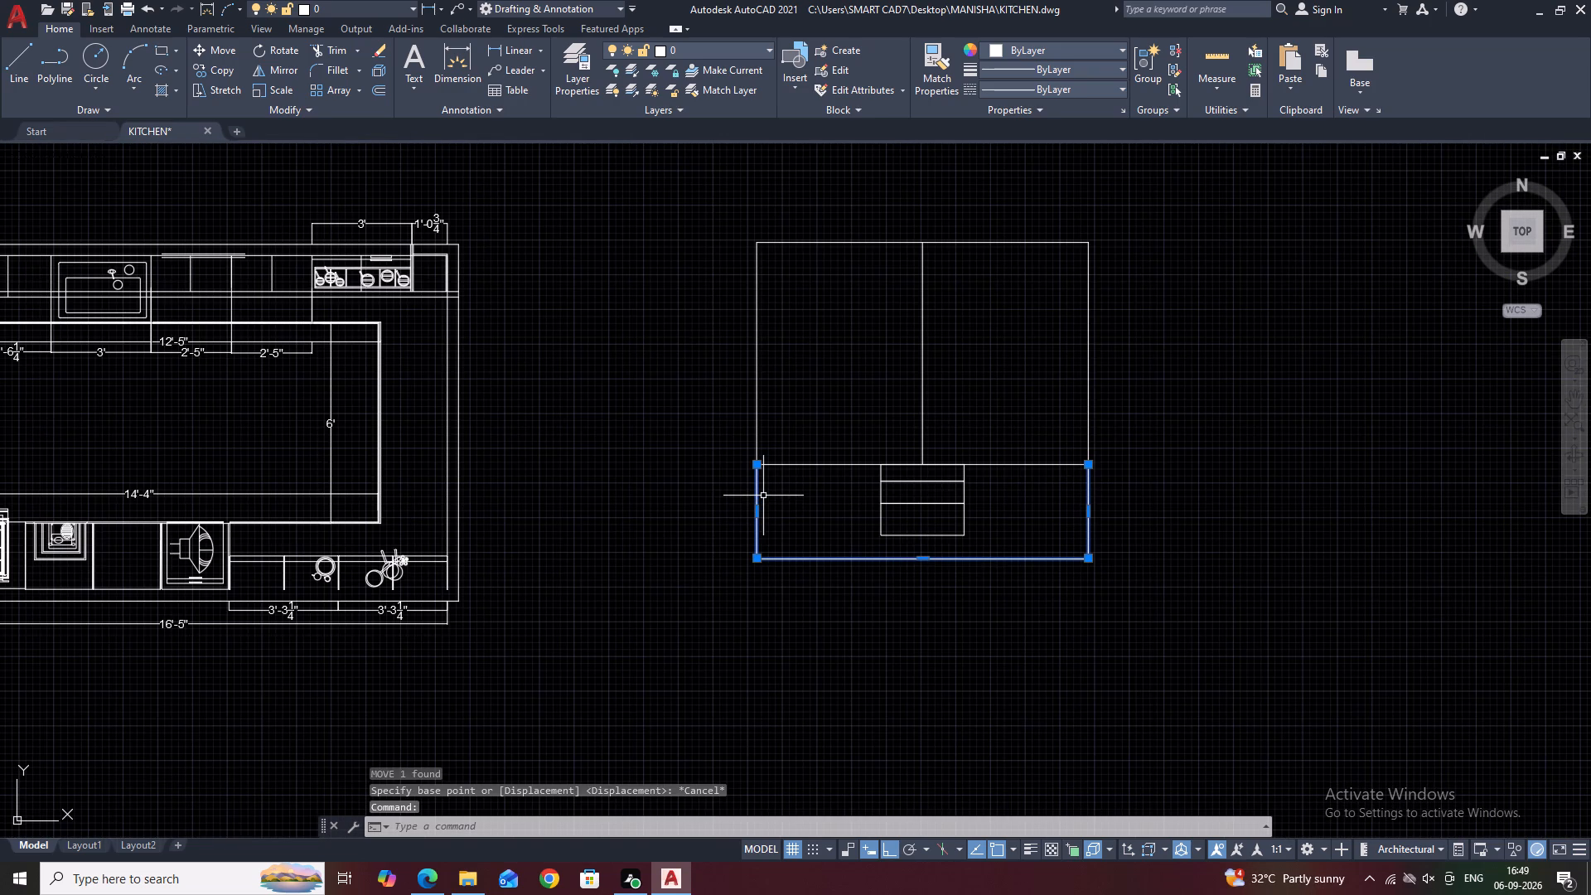
key(o)
key(space)
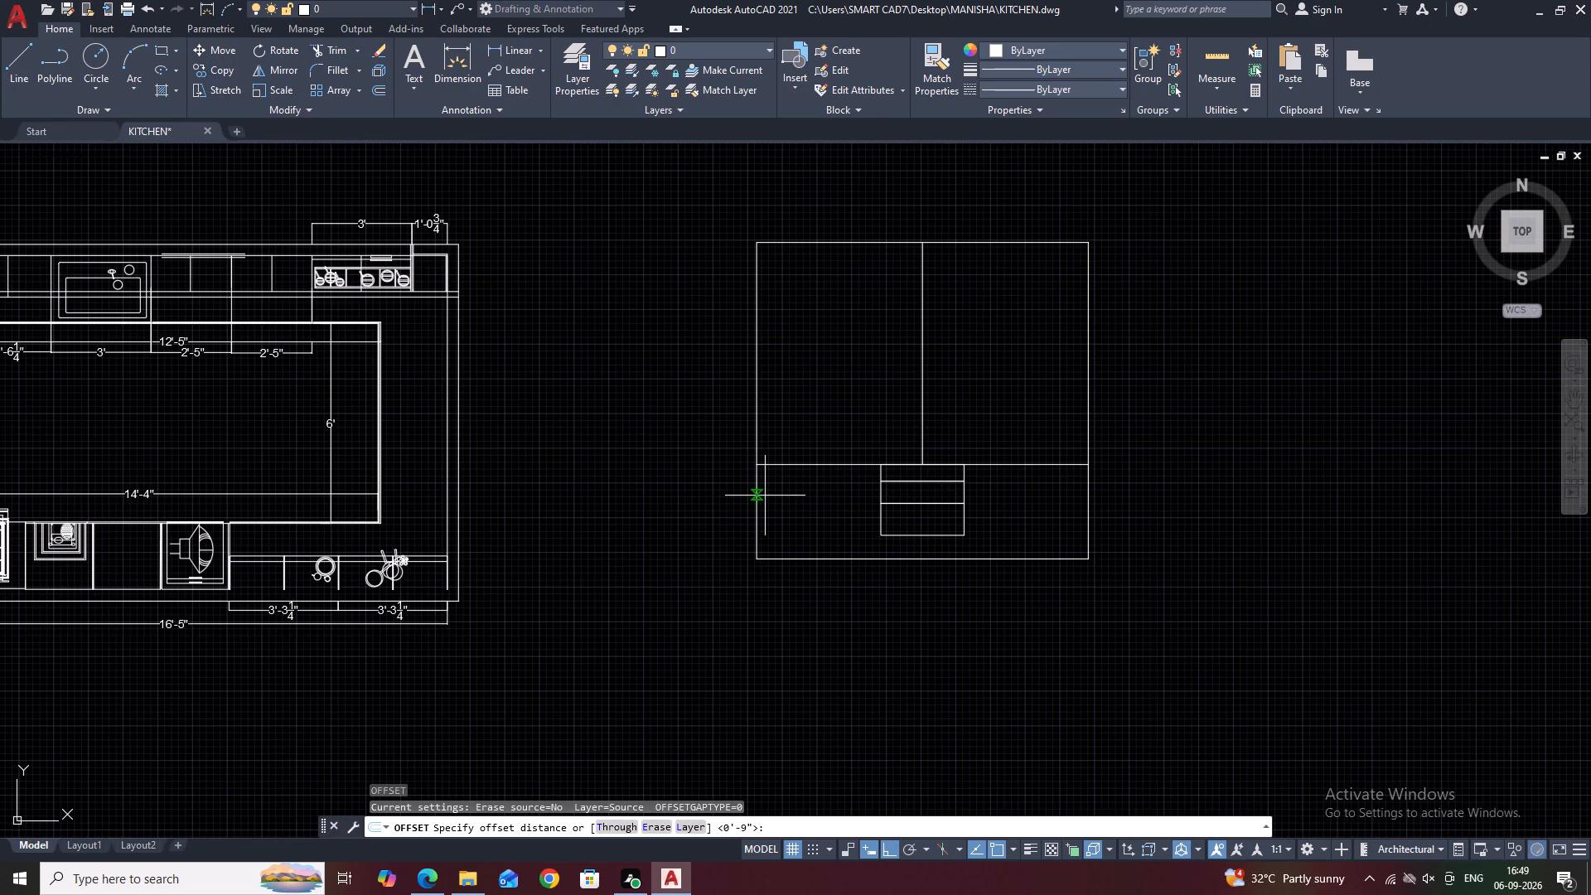
key(5)
key(Return)
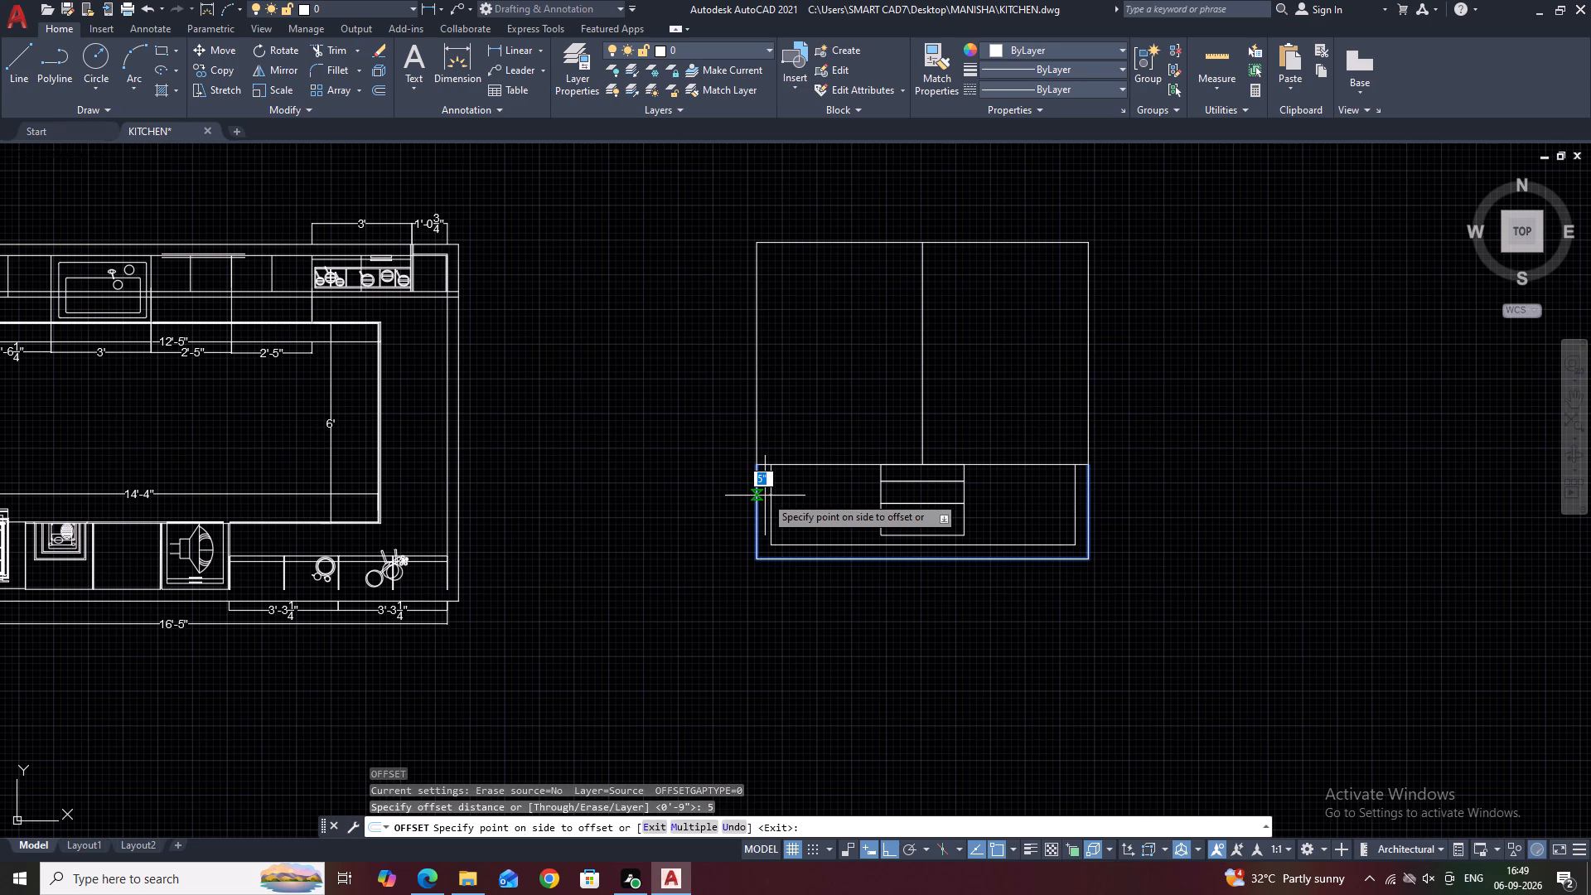
click(773, 480)
Offset the upper divided rectangle inward by the same 5" distance.
click(816, 239)
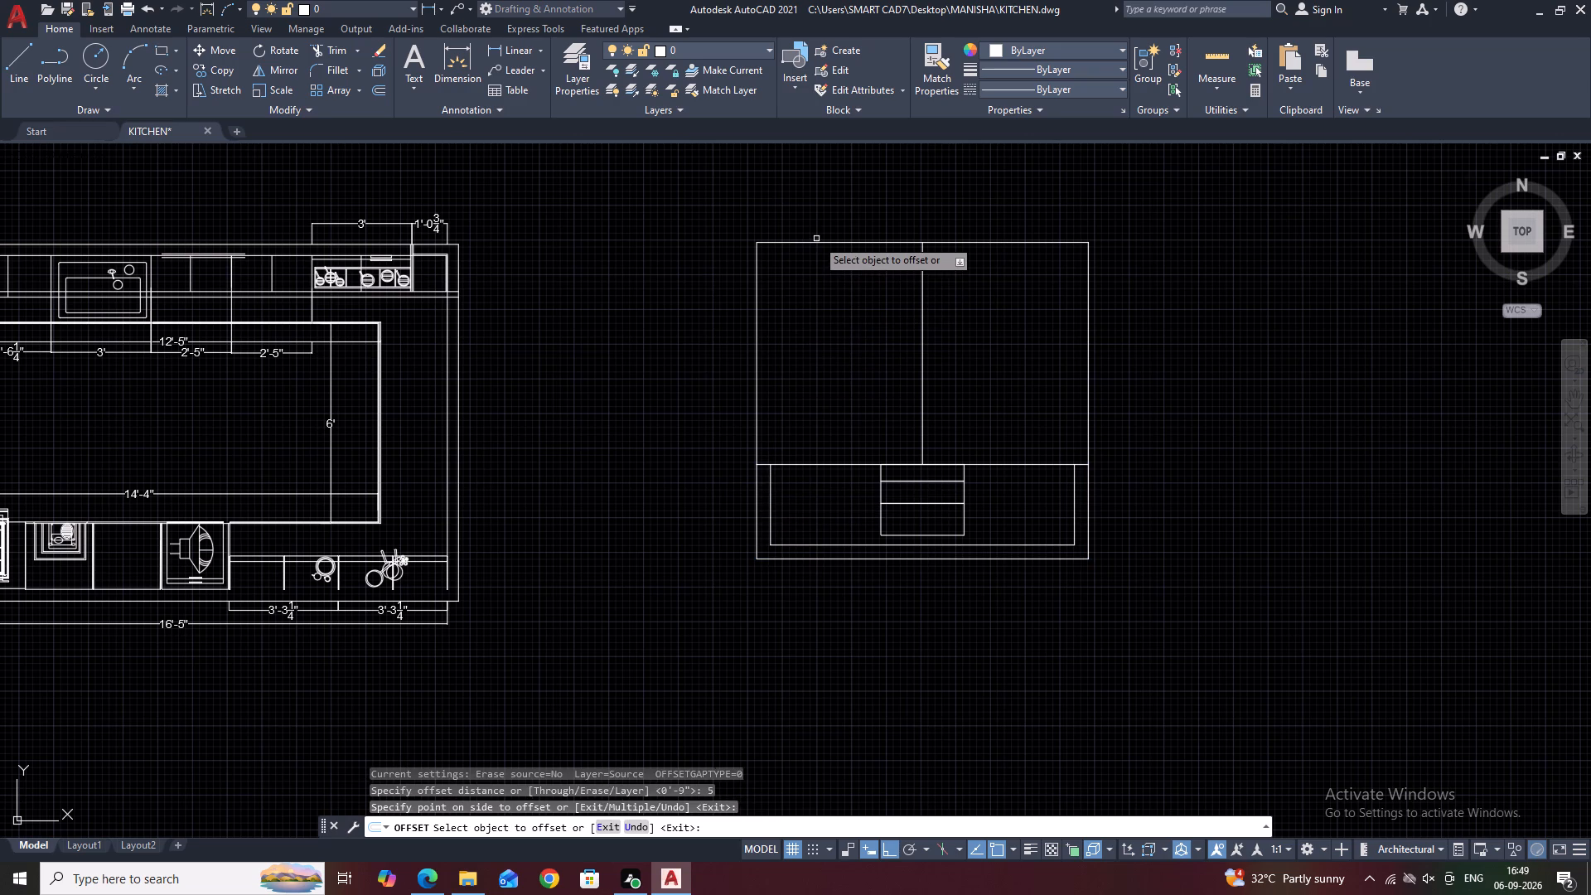
click(816, 239)
click(831, 300)
click(823, 241)
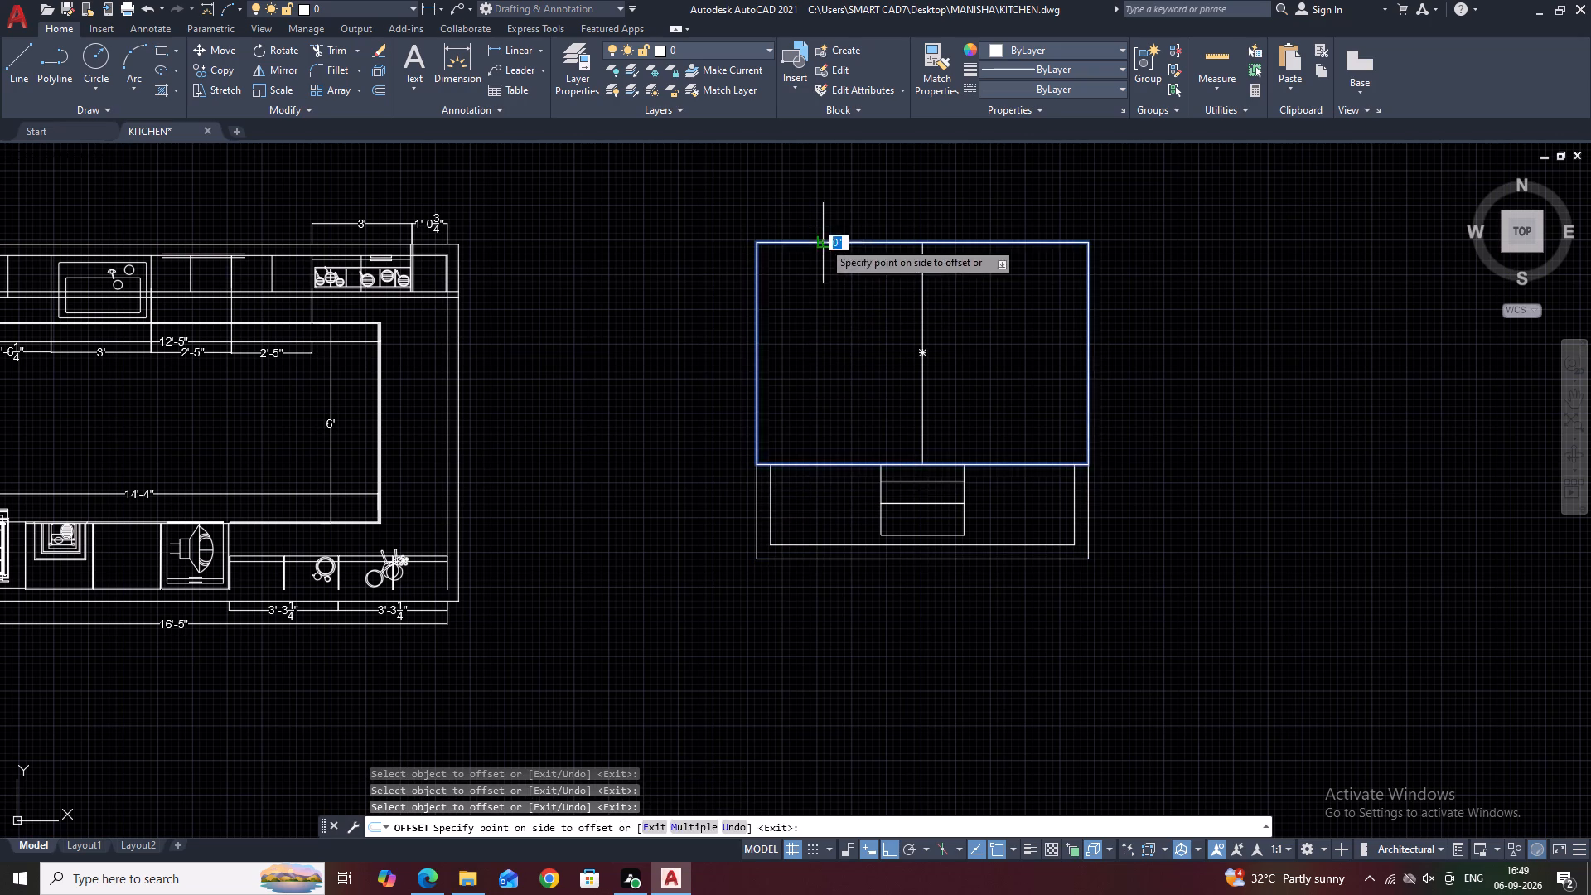
click(834, 297)
key(Escape)
Trim away the bottom edge of the upper inner rectangle on both sides of the vertical dividing line.
text(TR)
key(space)
click(830, 452)
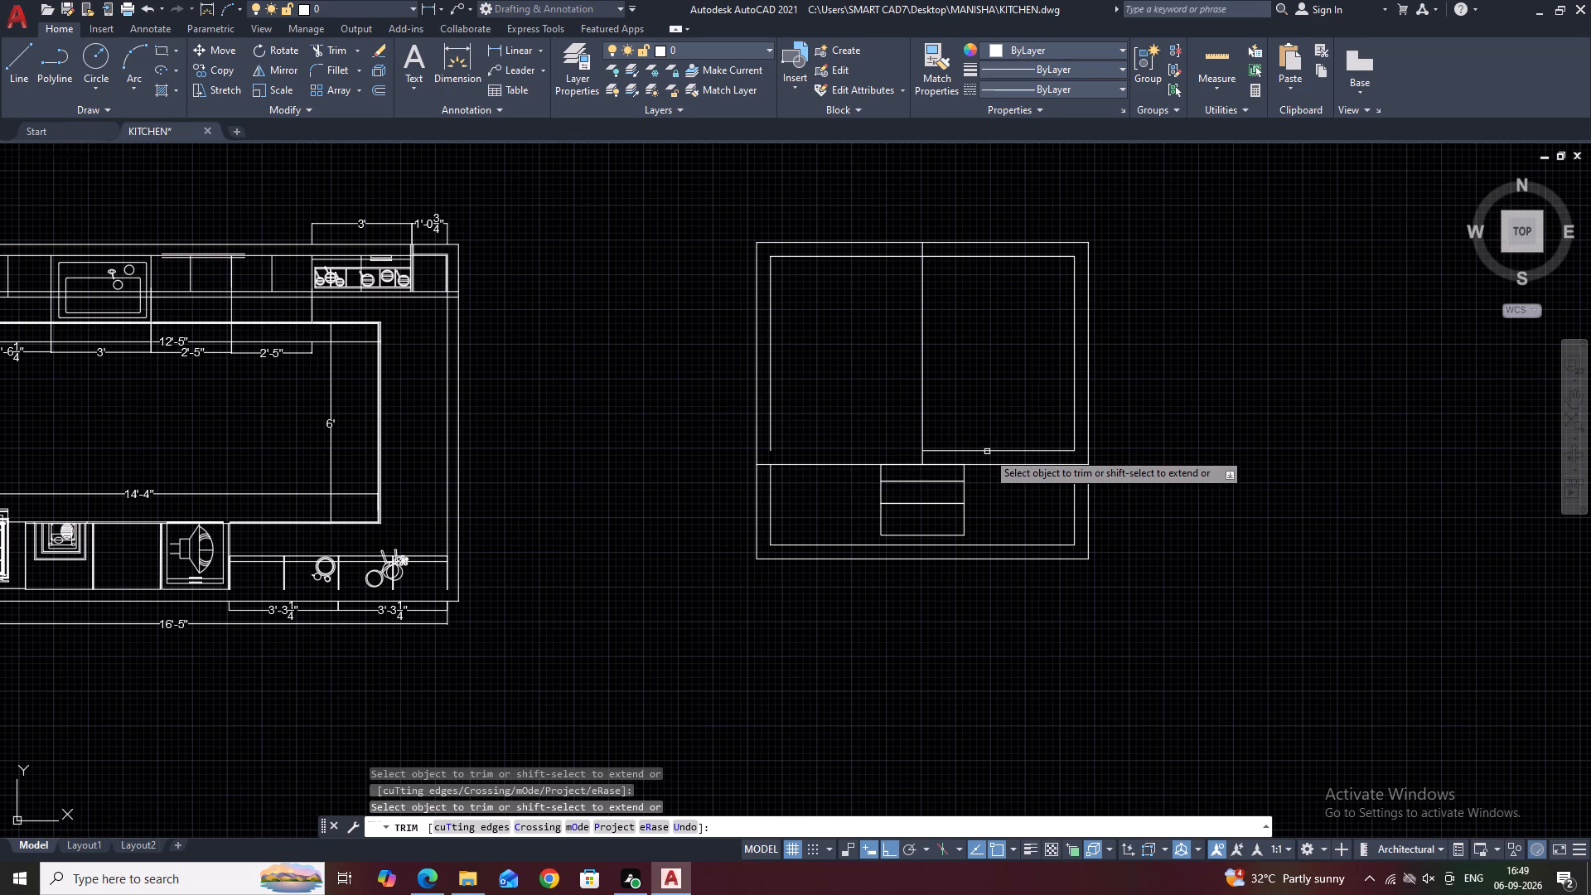
click(987, 452)
key(Escape)
Extend the two inner vertical border lines of the upper part down to the horizontal dividing line.
scroll(752, 467, up, 1)
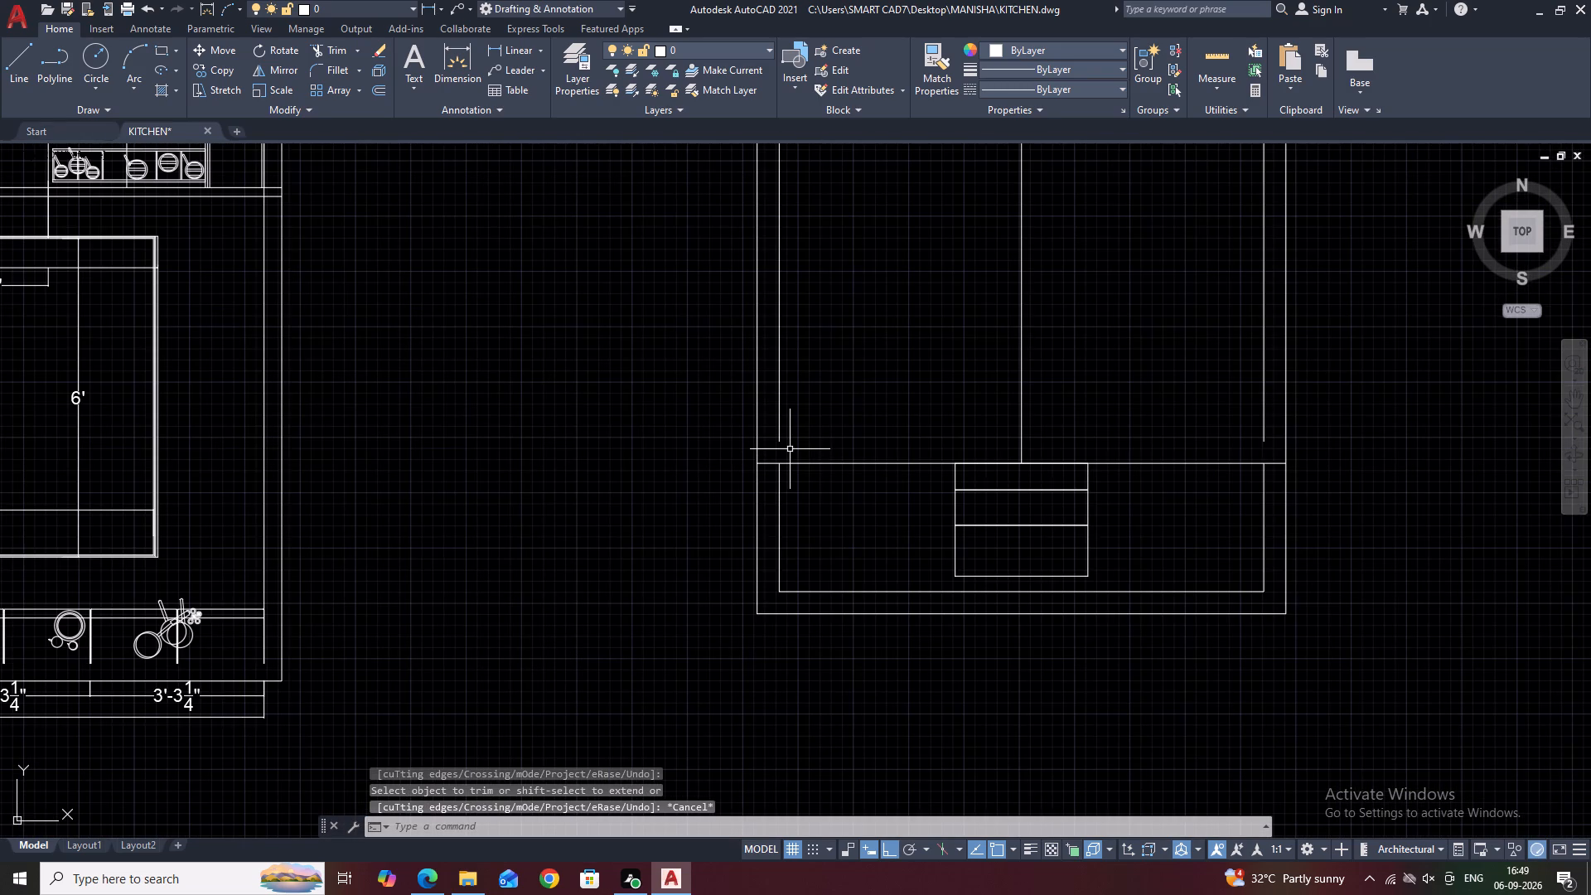
text(EX)
key(space)
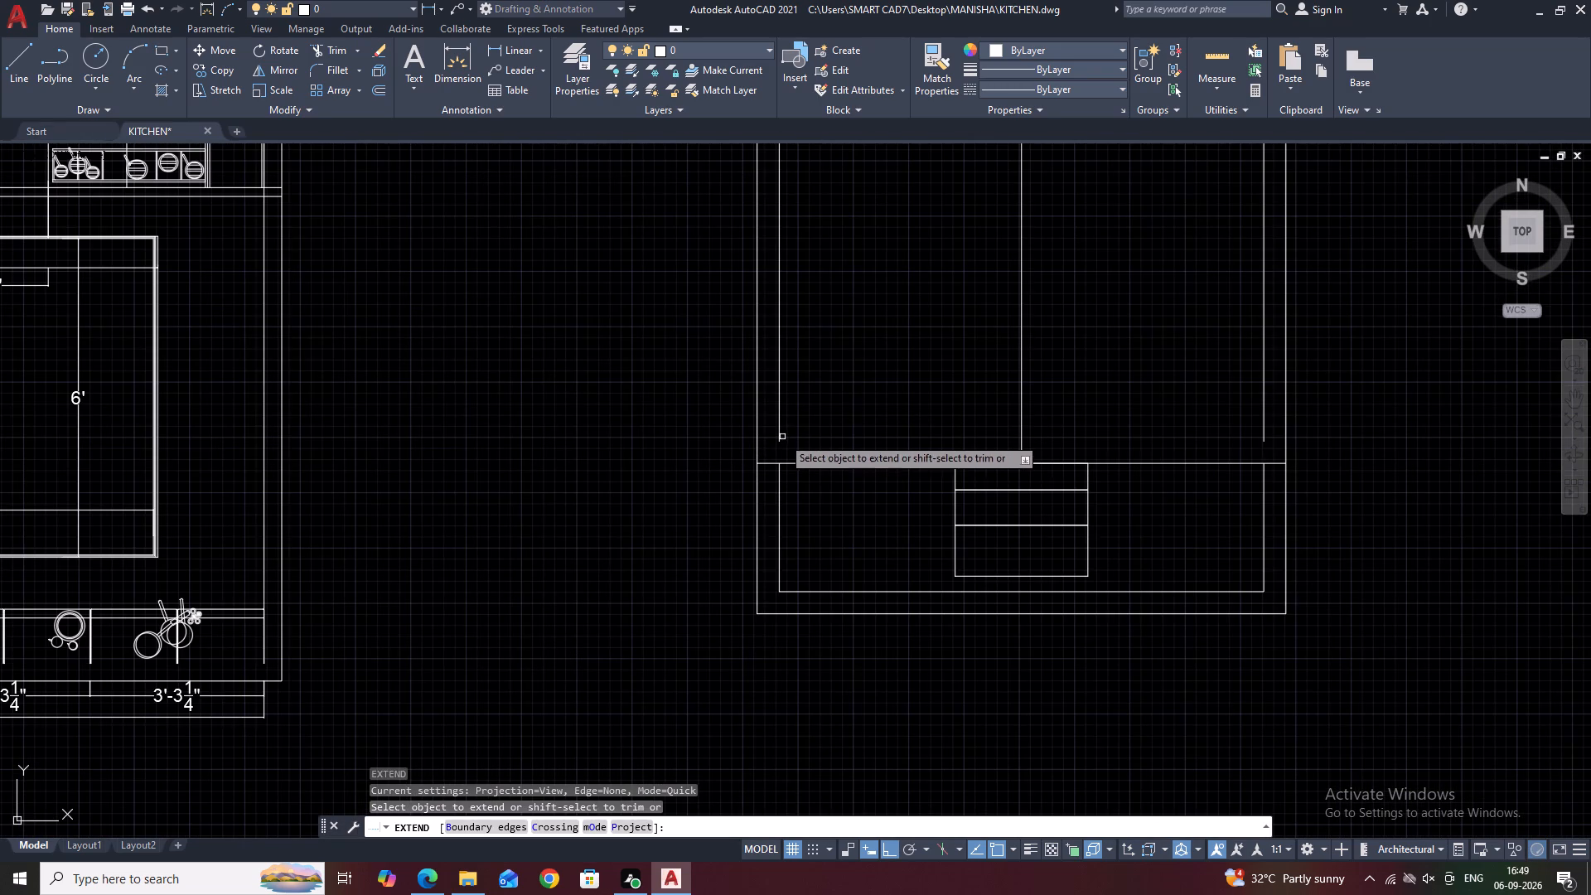
click(780, 440)
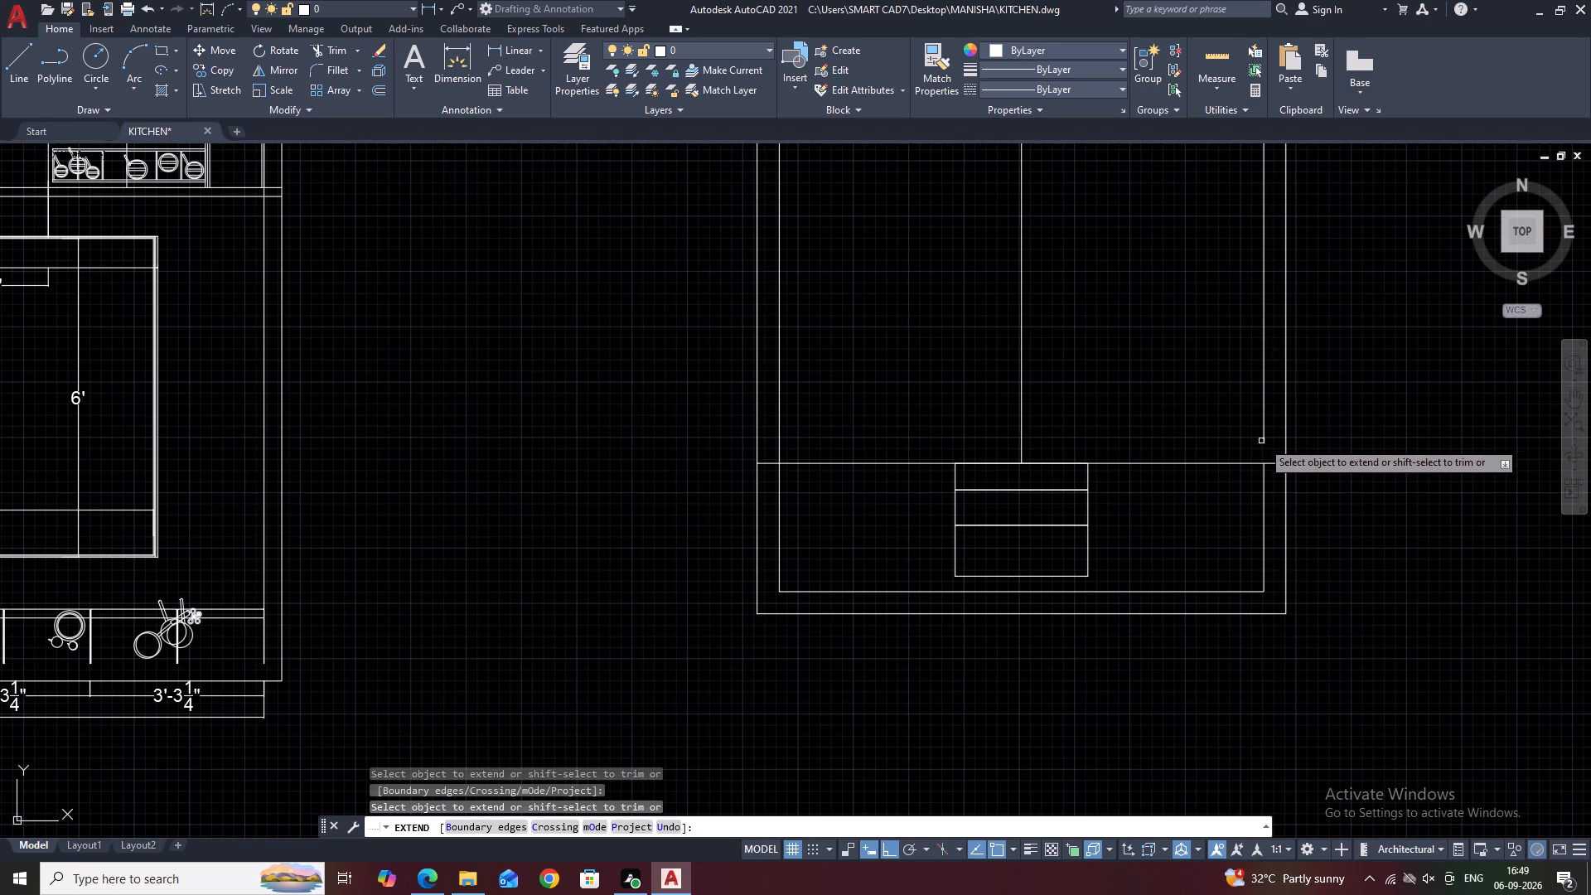
click(1264, 434)
key(Escape)
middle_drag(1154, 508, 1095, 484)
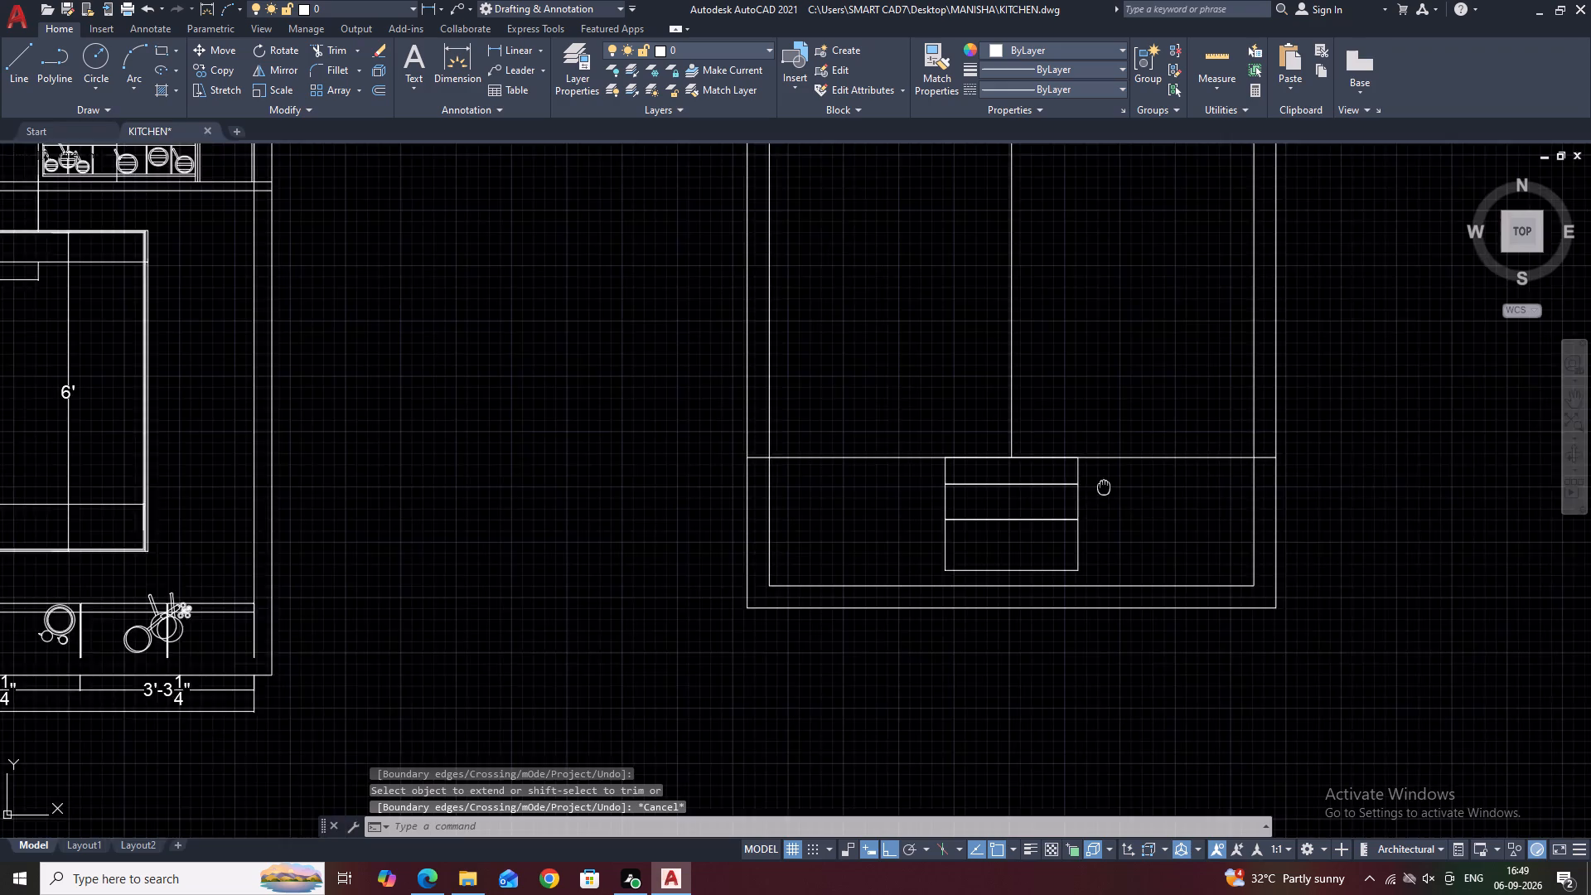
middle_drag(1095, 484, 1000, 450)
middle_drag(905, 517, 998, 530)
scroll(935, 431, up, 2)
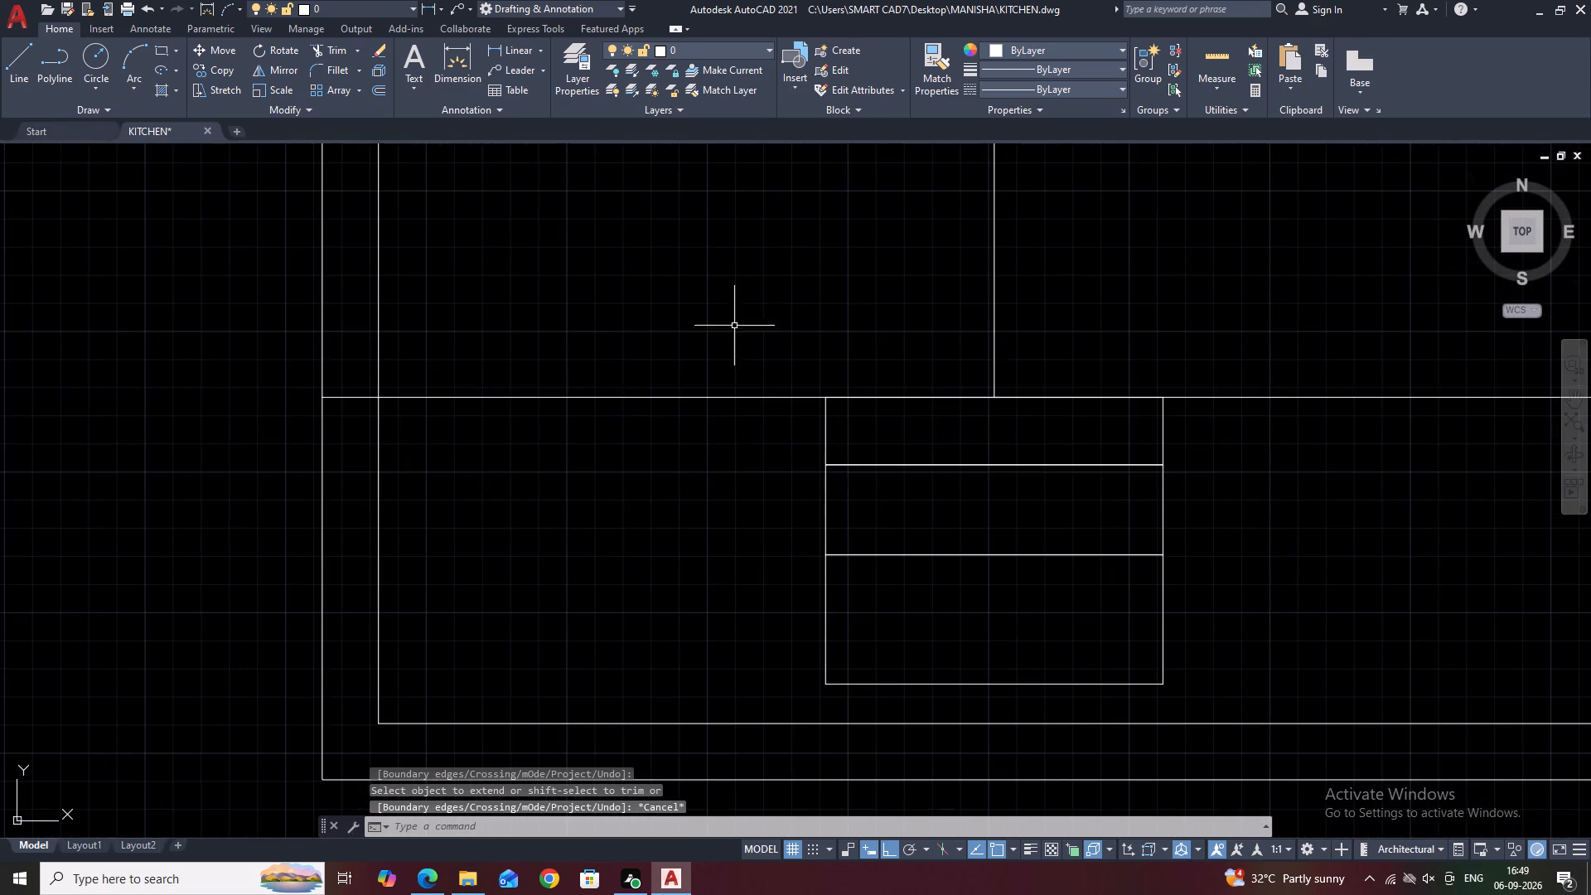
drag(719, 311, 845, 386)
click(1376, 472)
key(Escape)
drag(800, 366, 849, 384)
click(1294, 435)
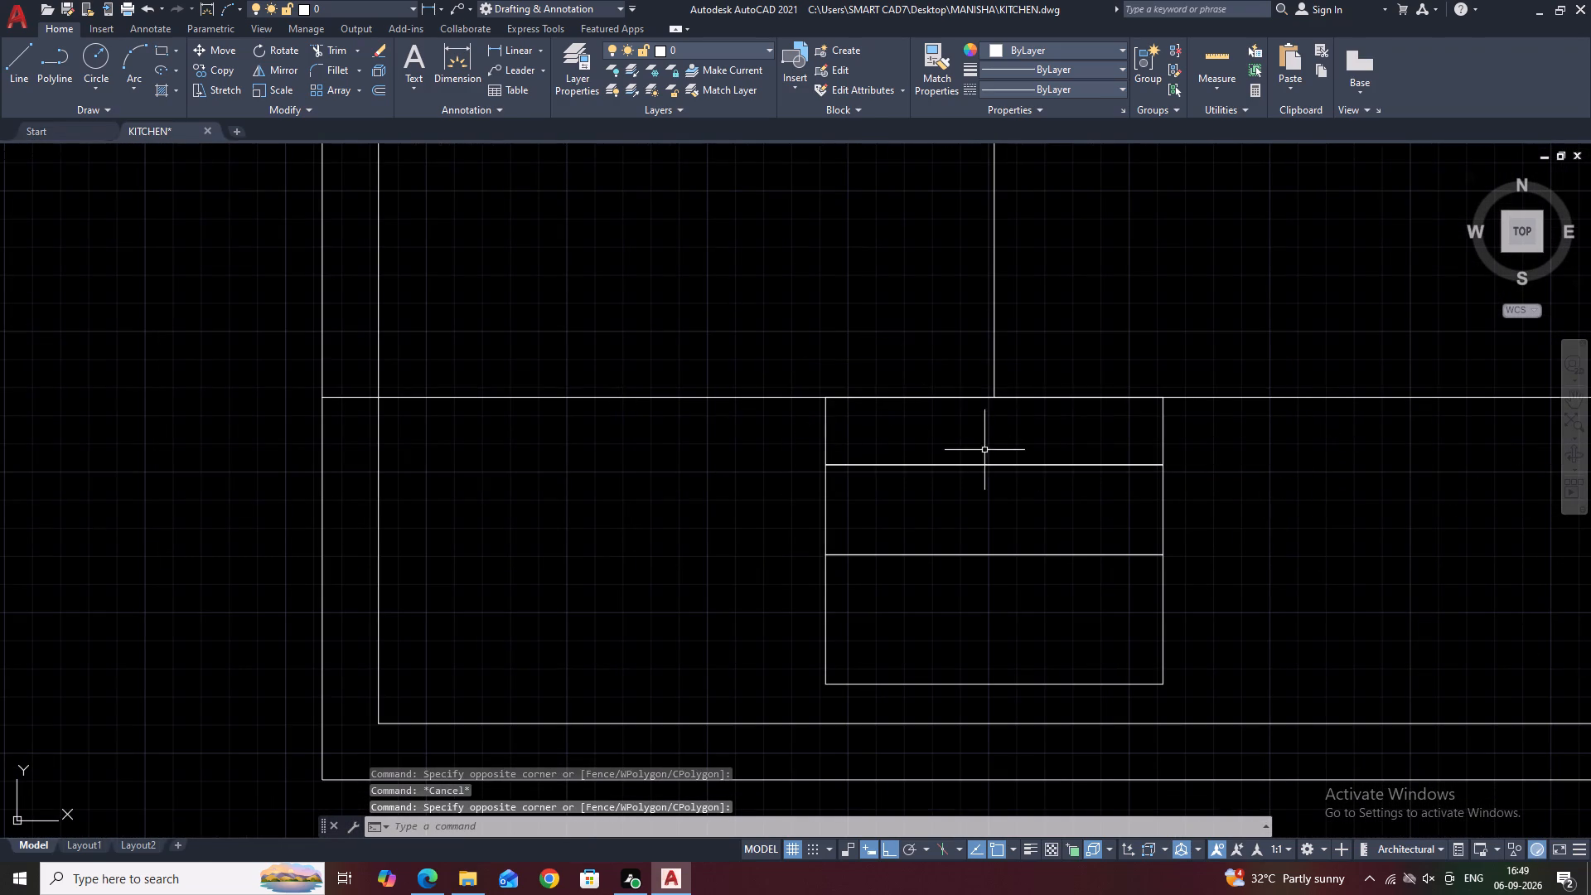
Measure the vertical gap between the bottom of the rectangle stack and the lower inner border line with a linear dimension.
middle_drag(984, 450, 877, 386)
scroll(925, 545, up, 1)
middle_drag(1069, 567, 1015, 456)
scroll(1013, 450, down, 1)
middle_drag(896, 564, 829, 592)
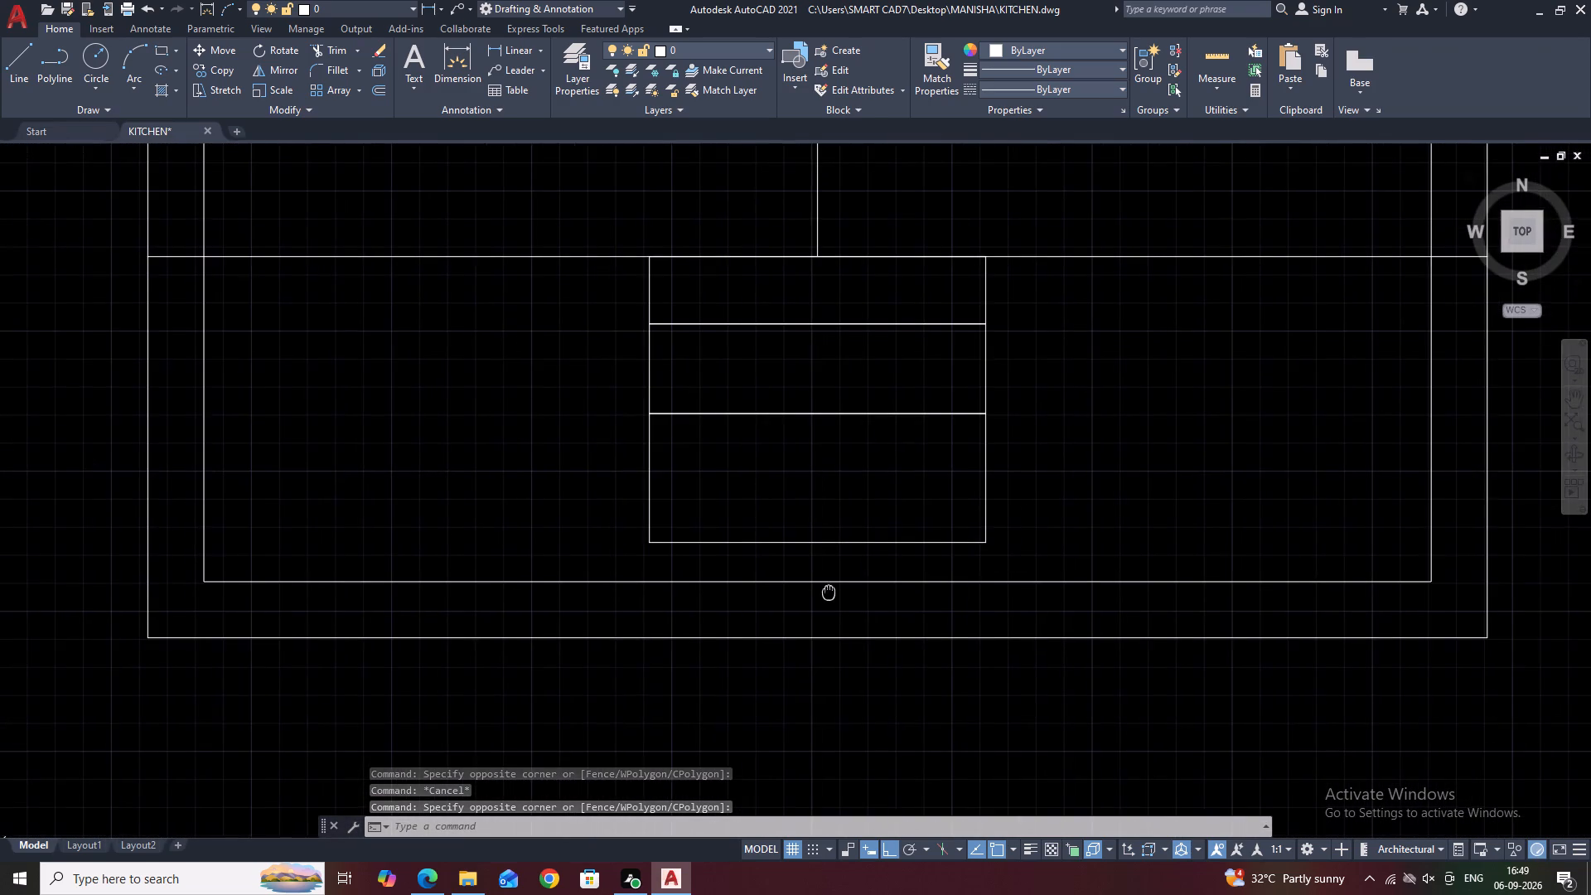
middle_drag(829, 592, 831, 593)
text(DLI)
key(space)
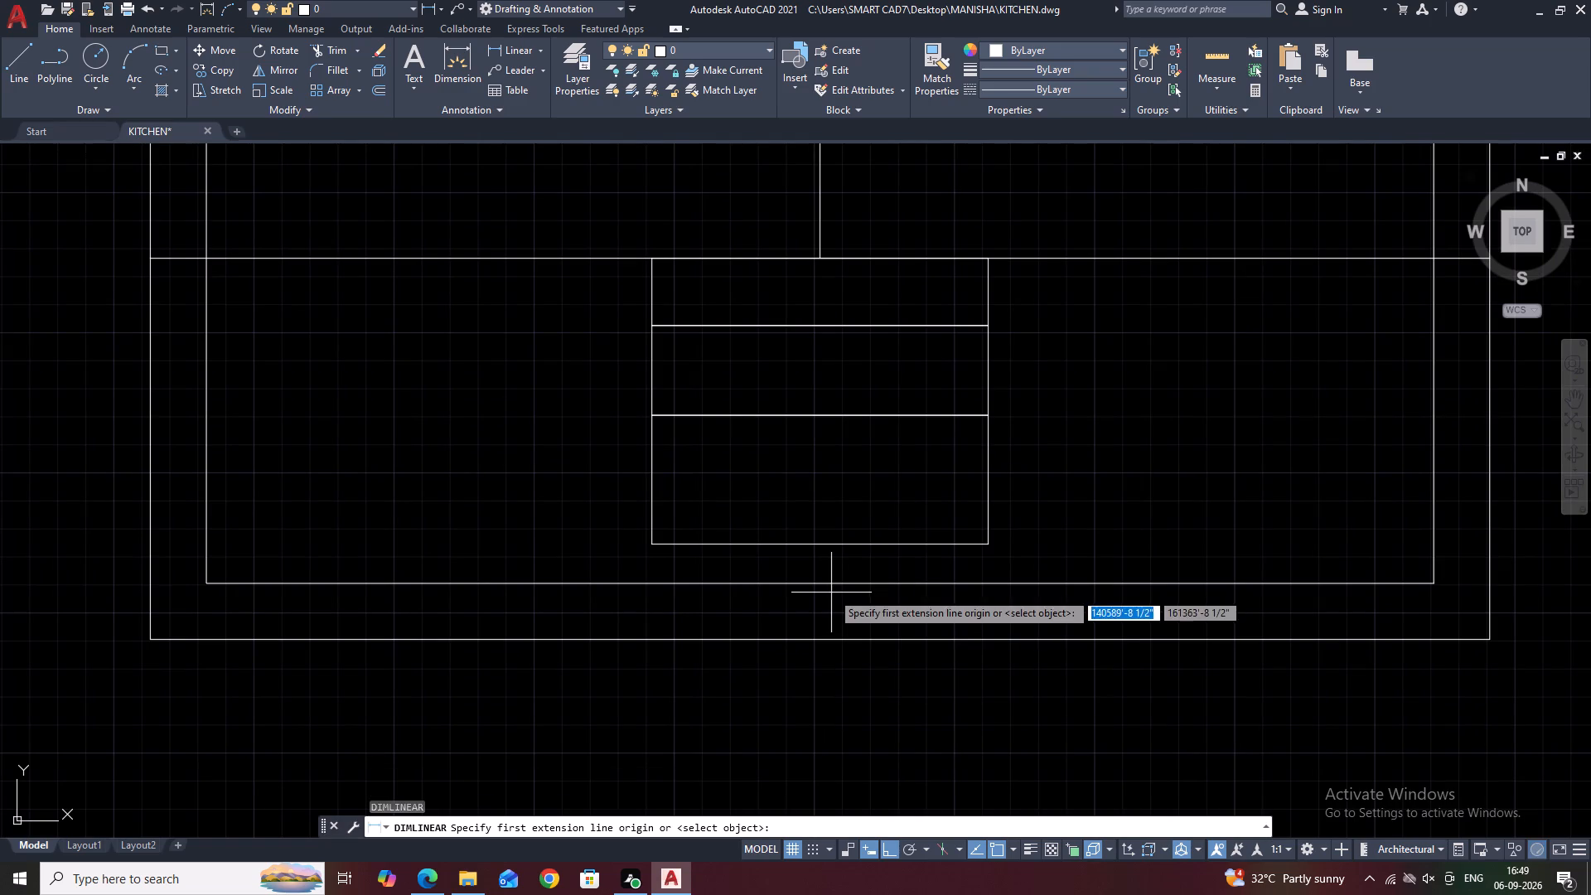
click(766, 543)
click(767, 583)
scroll(771, 567, up, 1)
key(Escape)
scroll(791, 552, down, 2)
middle_drag(836, 546, 890, 544)
Move the bottom rectangle of the stack straight down so its lower edge sits on the inner border line.
middle_drag(907, 569, 932, 530)
middle_drag(902, 484, 909, 513)
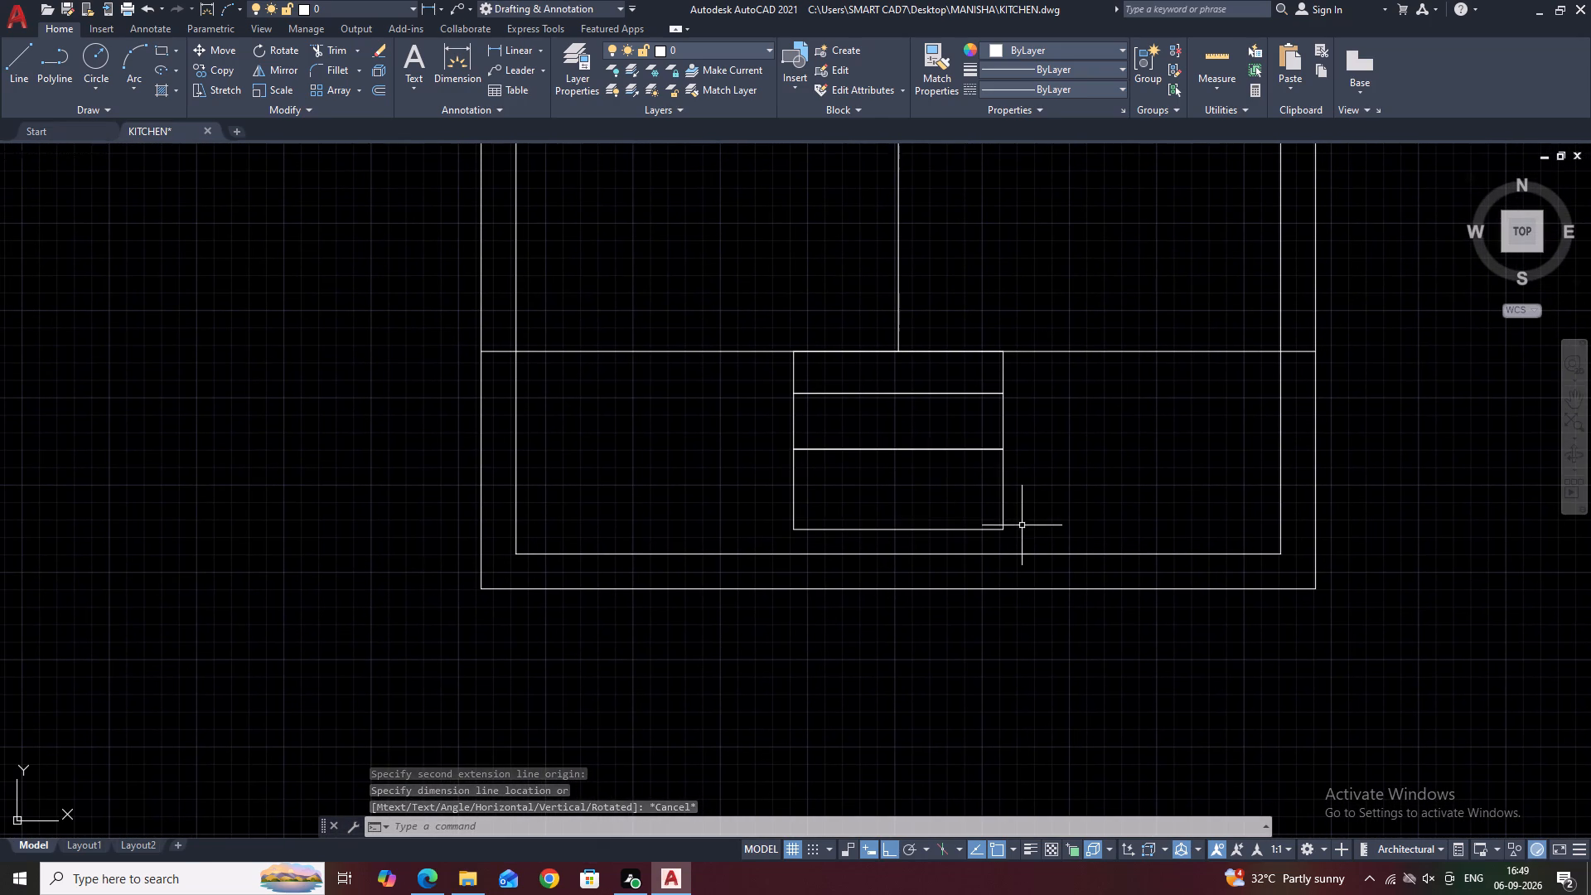
click(1022, 525)
click(987, 492)
middle_drag(1017, 568, 1048, 528)
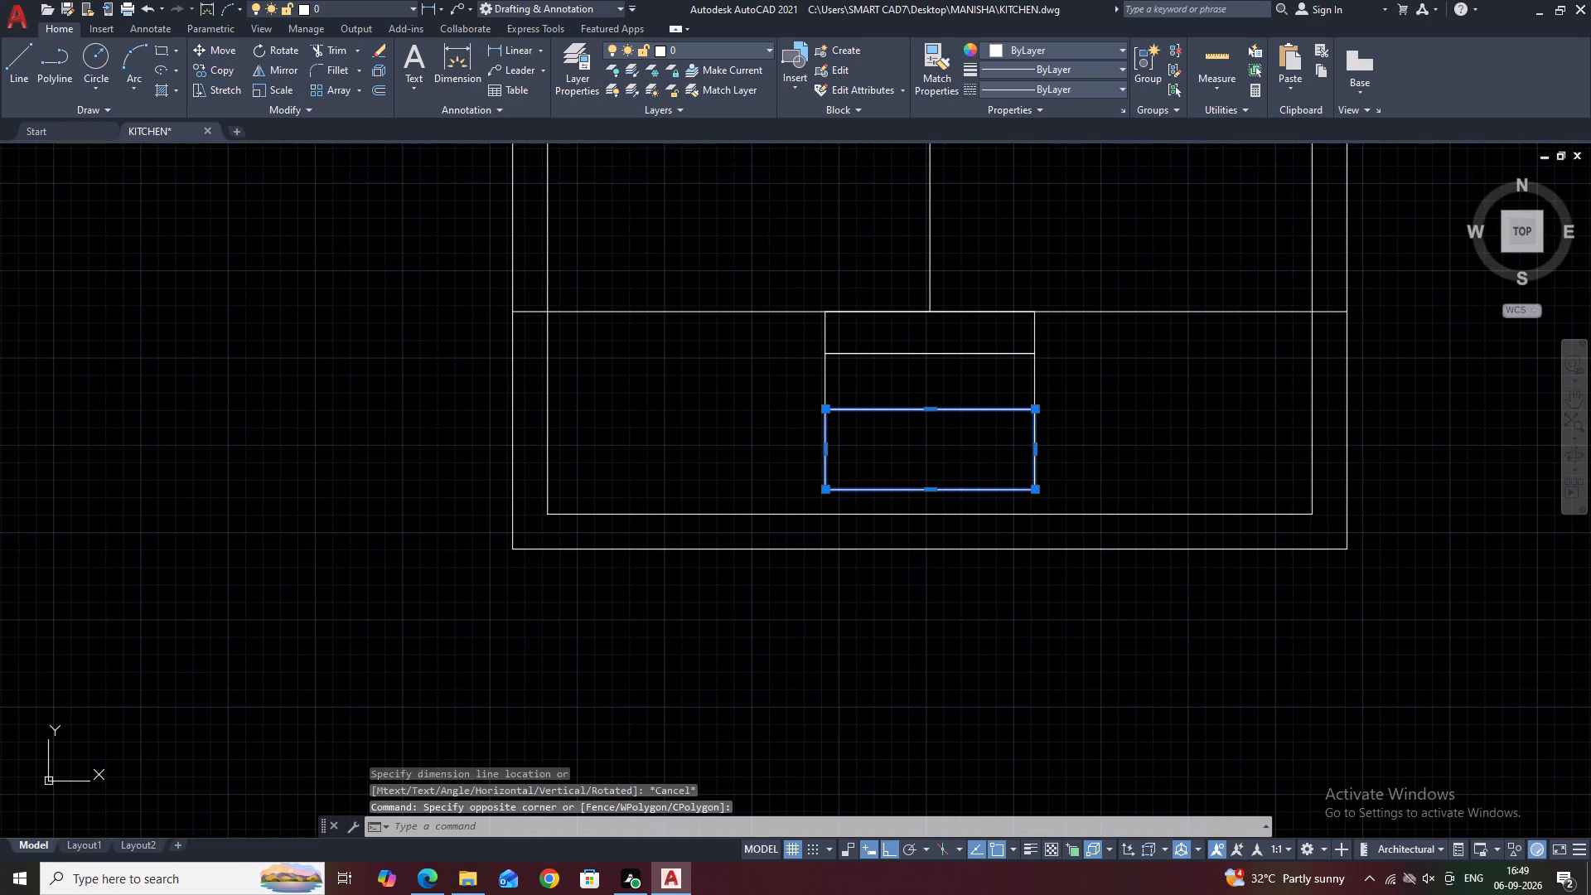
text(M)
key(space)
click(926, 493)
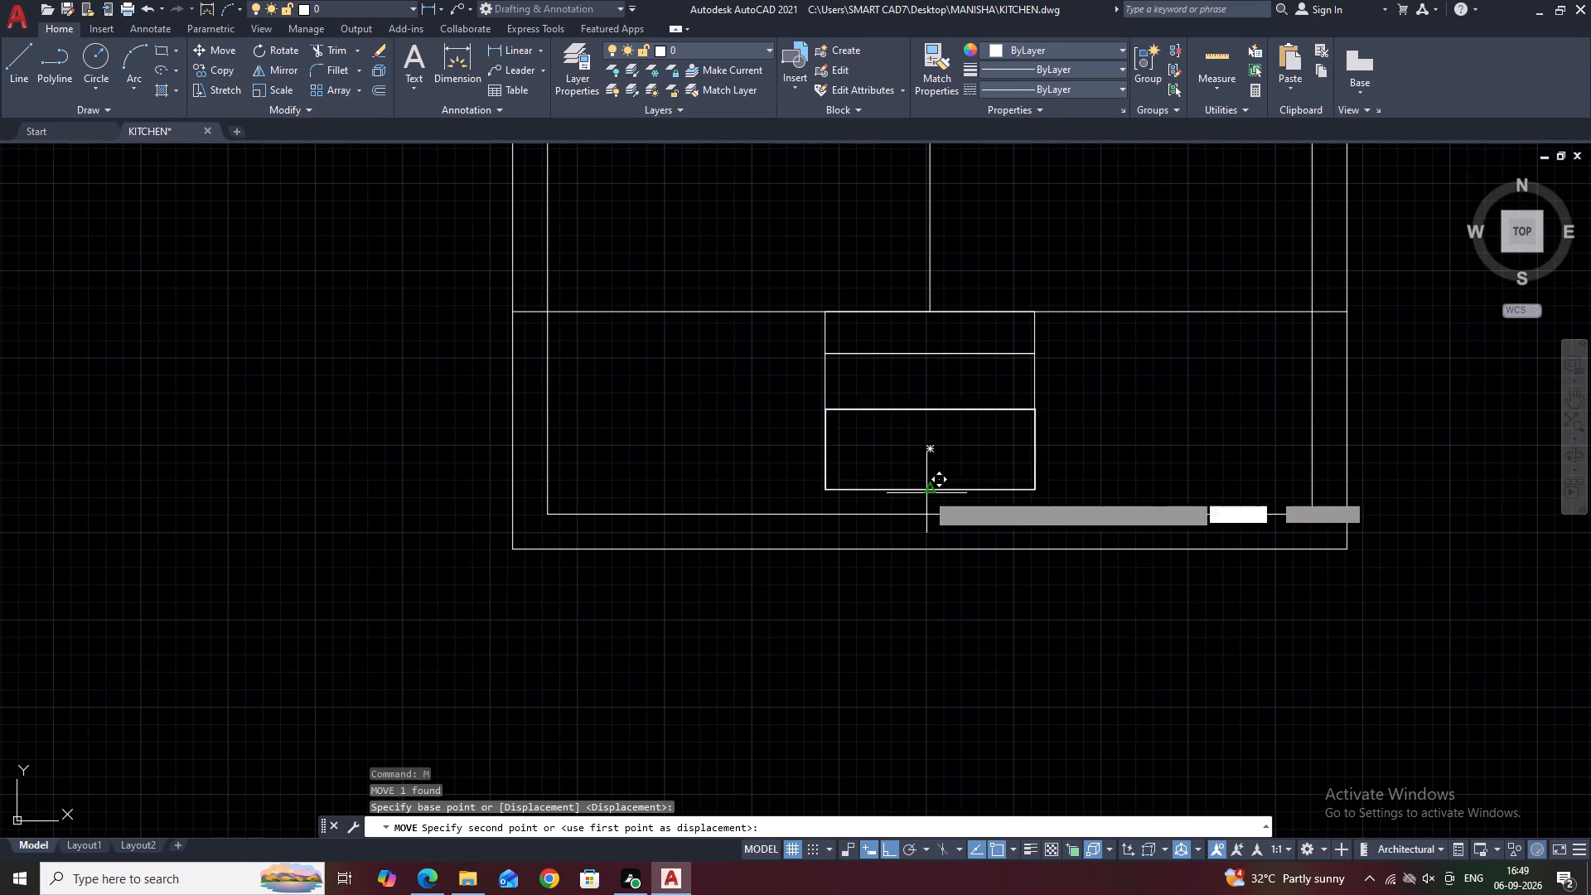
click(931, 517)
middle_drag(927, 401, 929, 465)
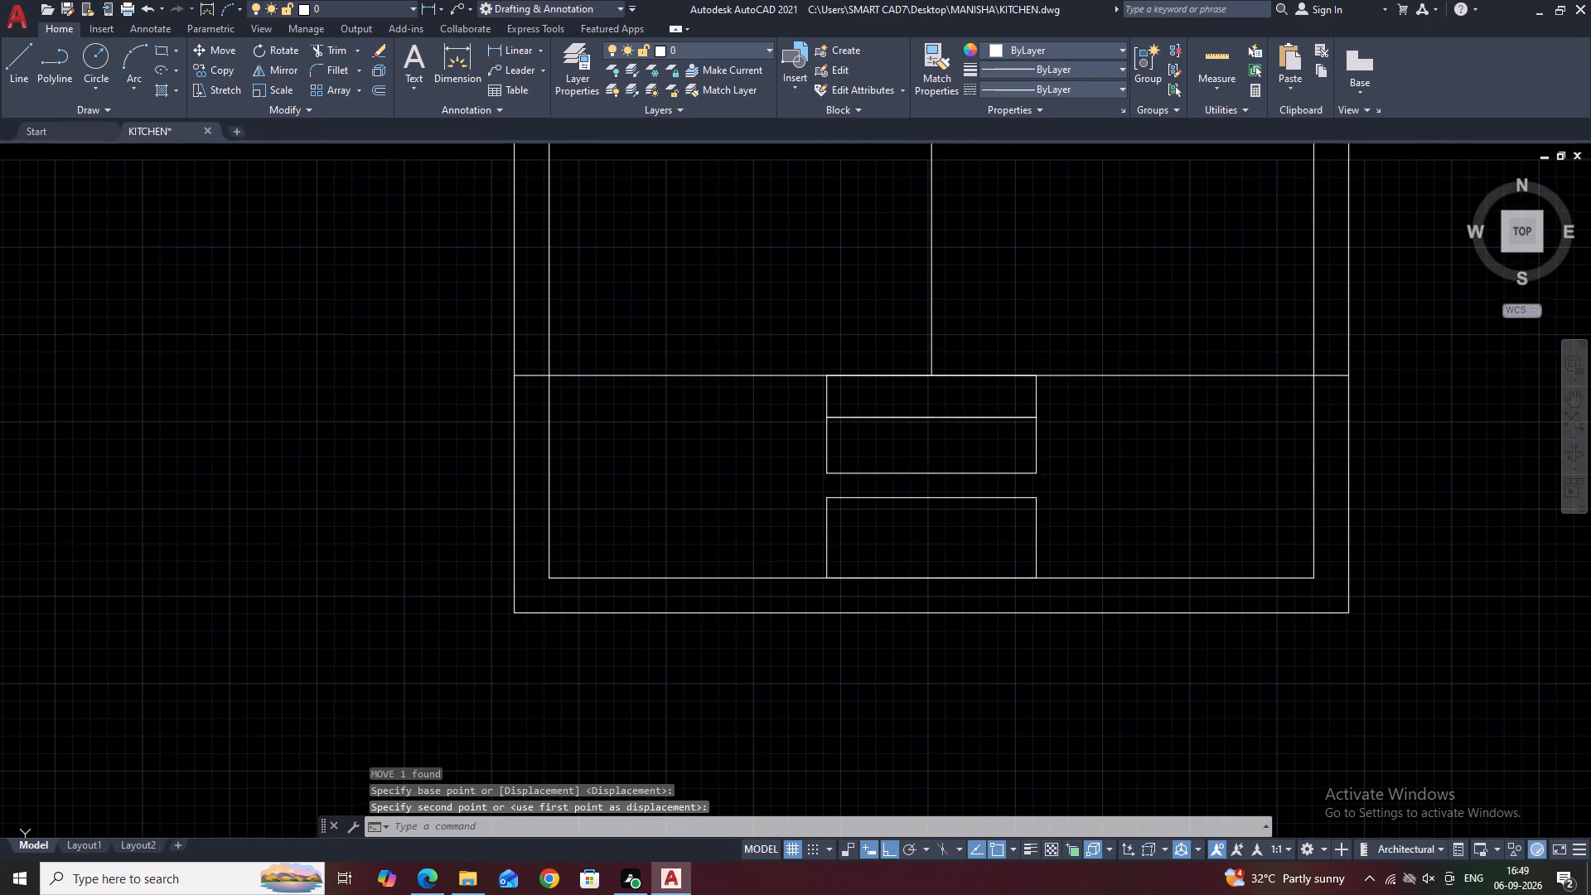
Measure the vertical gap between the middle and bottom rectangles with a linear dimension at their right corners.
click(951, 479)
key(Escape)
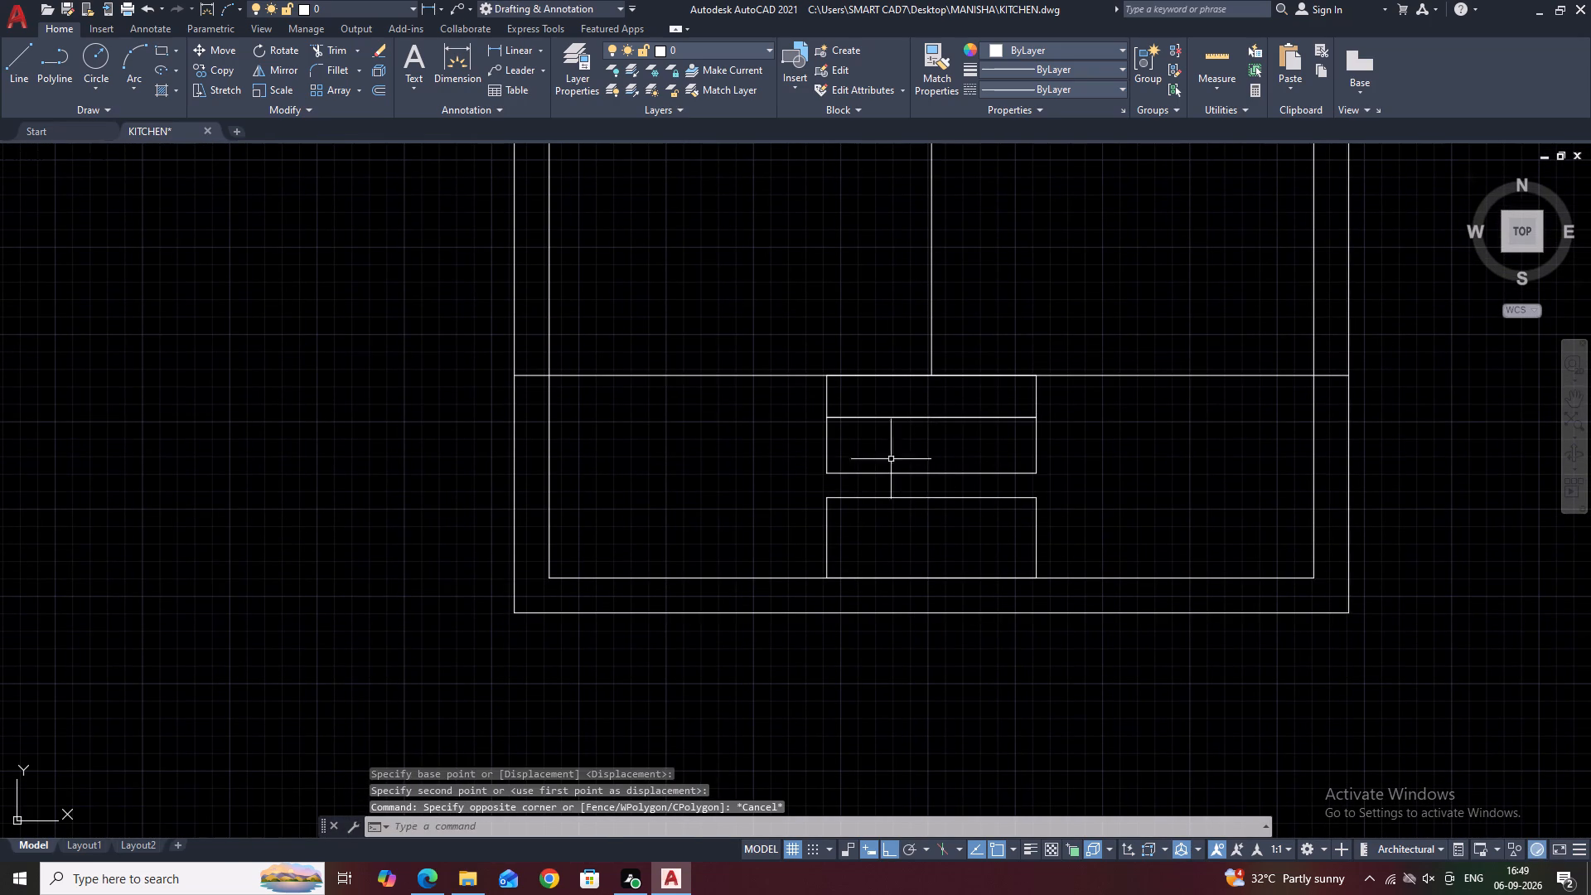
text(DLI)
key(space)
scroll(1020, 506, up, 2)
click(1052, 487)
click(1052, 426)
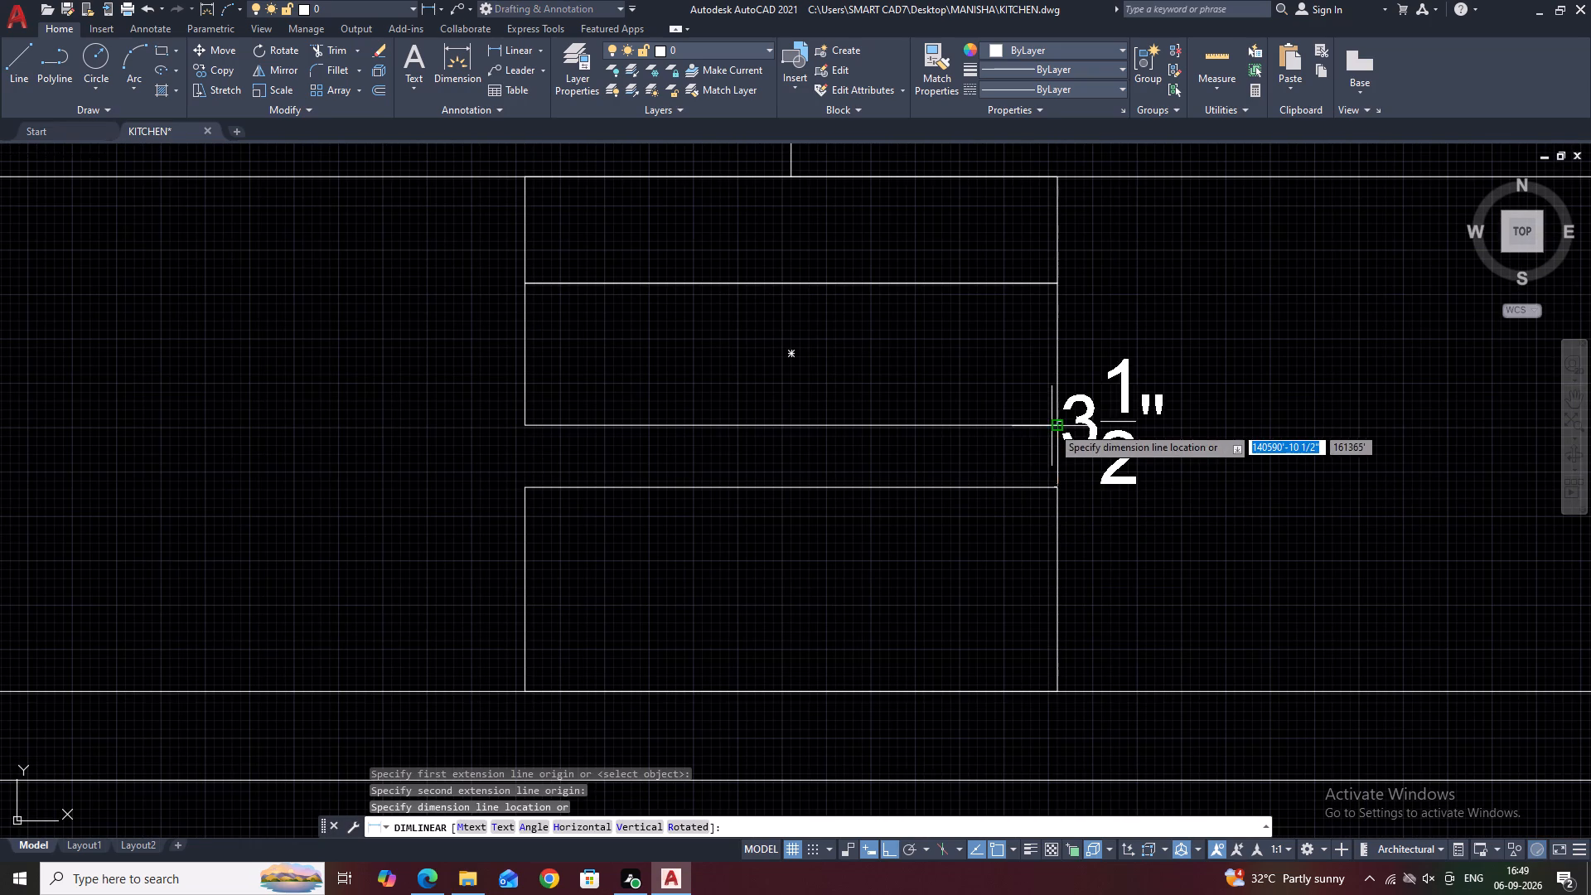
key(Escape)
Draw a line along the bottom rectangle's top edge and offset it 1.5" upward.
middle_drag(954, 504, 956, 532)
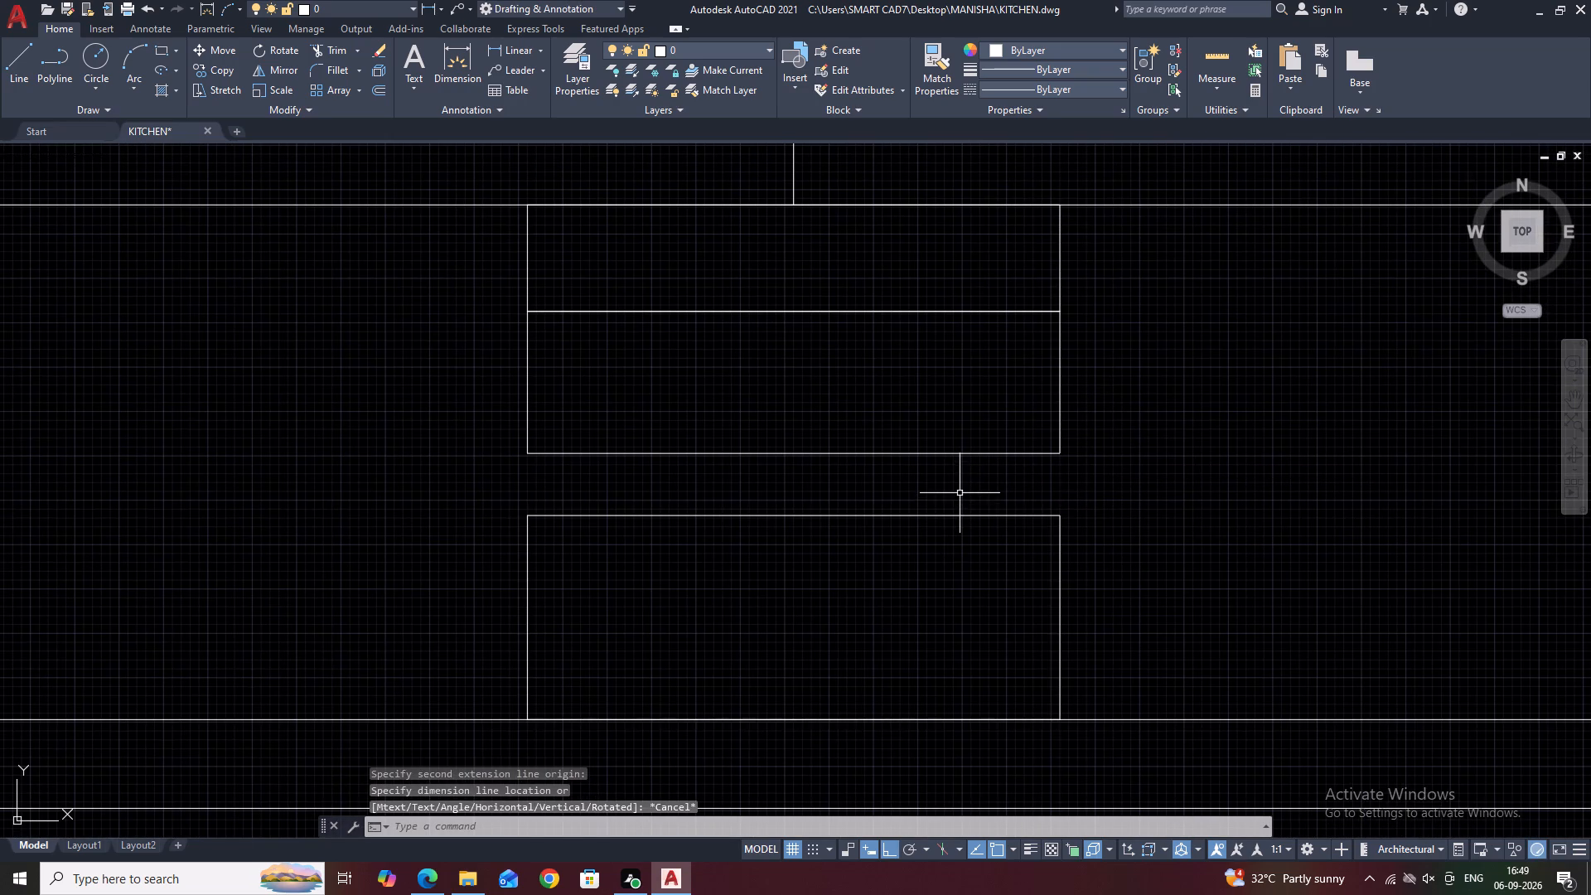
text(L)
key(space)
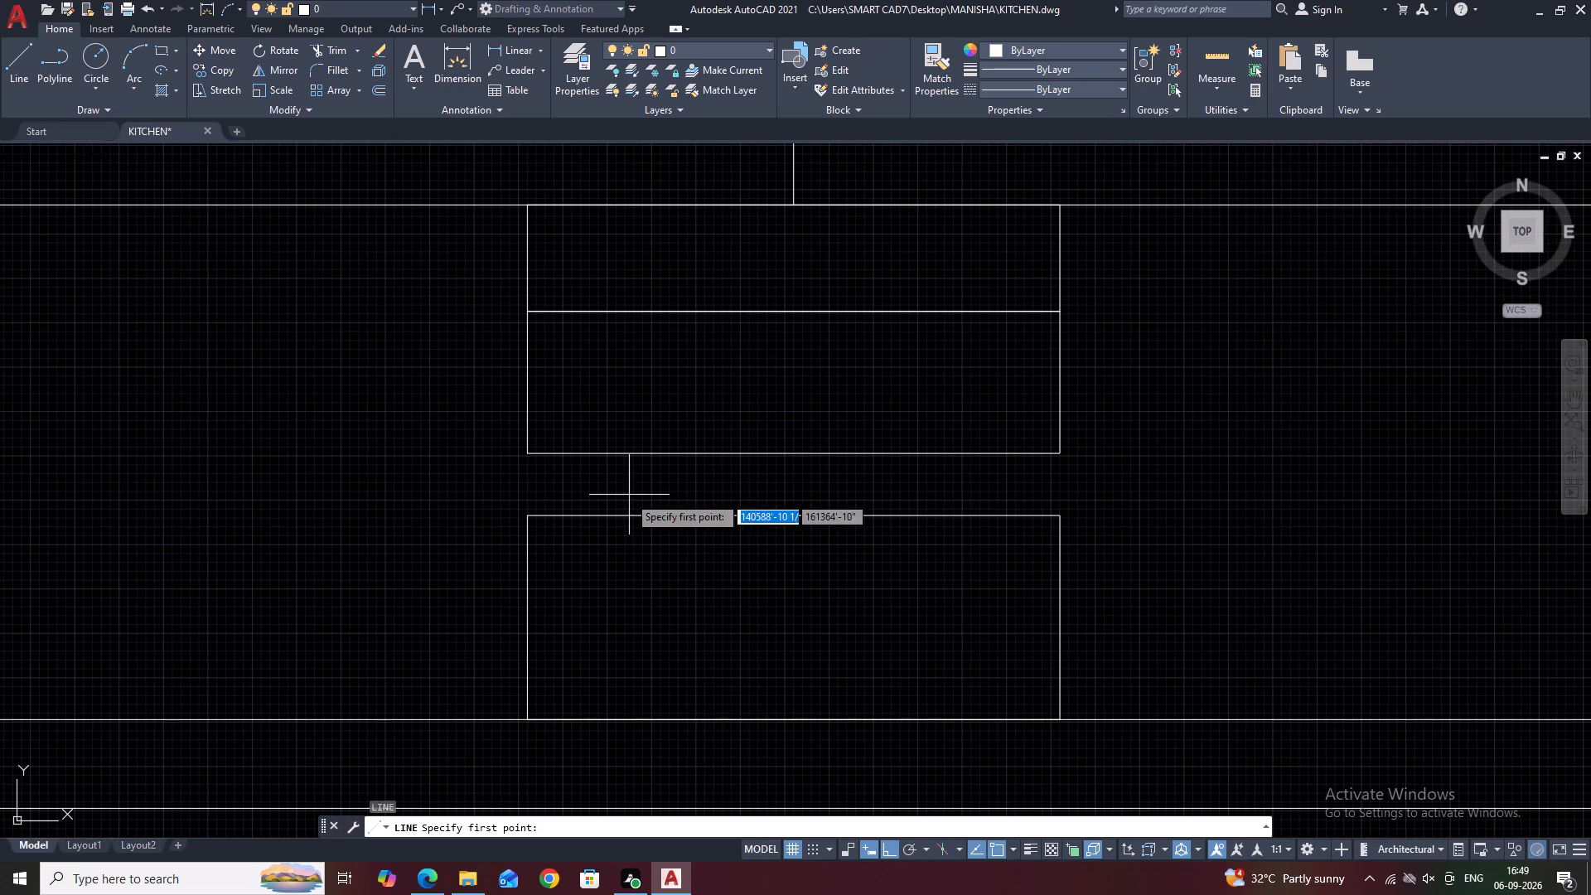
click(529, 510)
click(1064, 520)
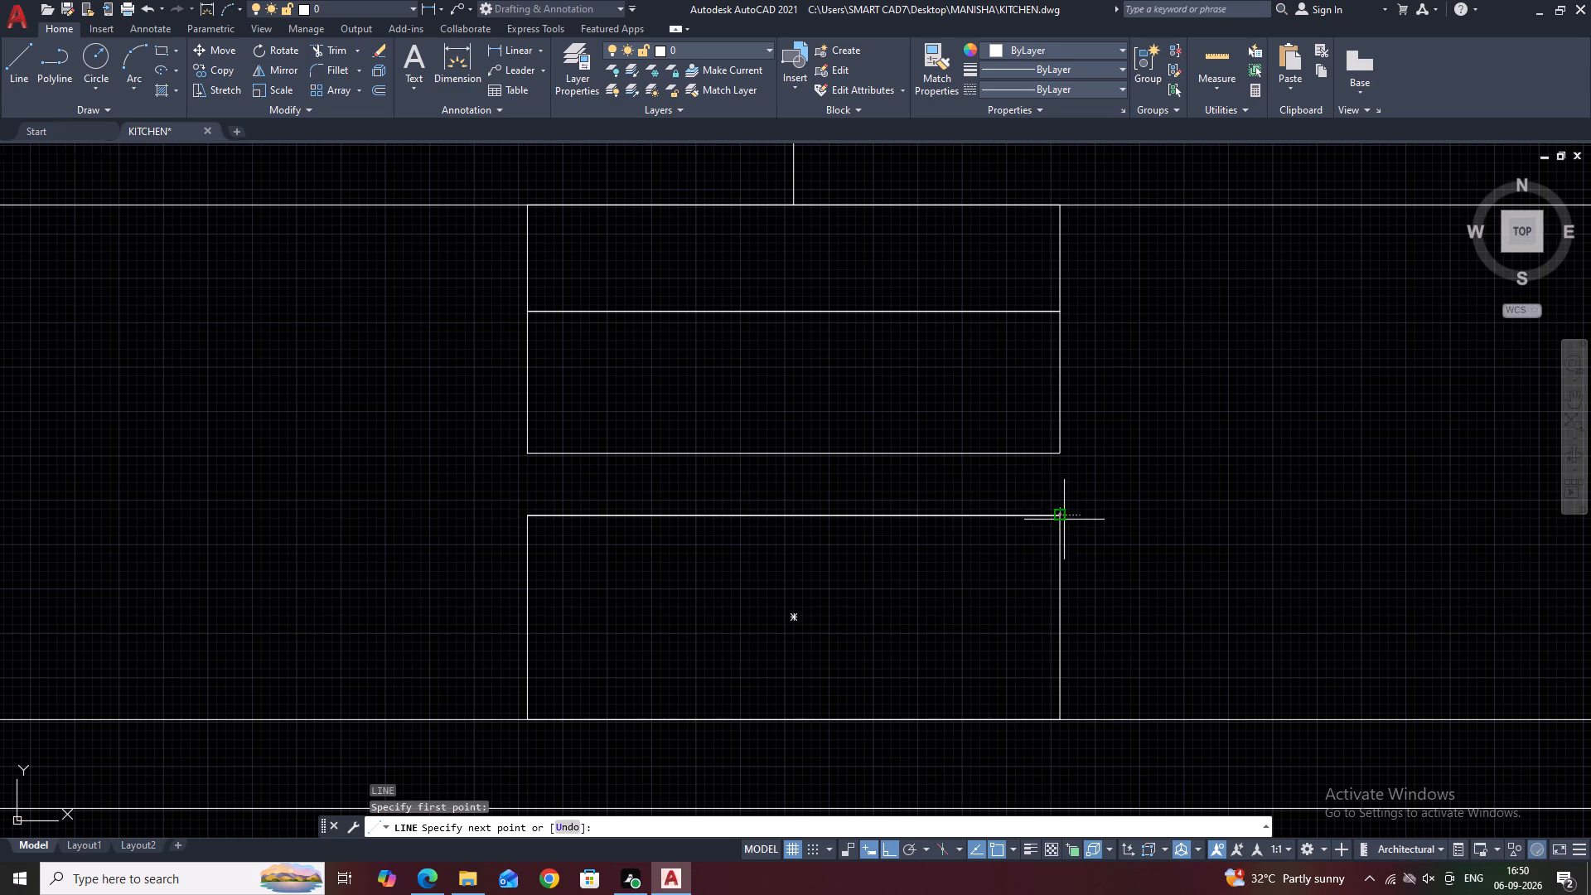
key(Escape)
click(1031, 515)
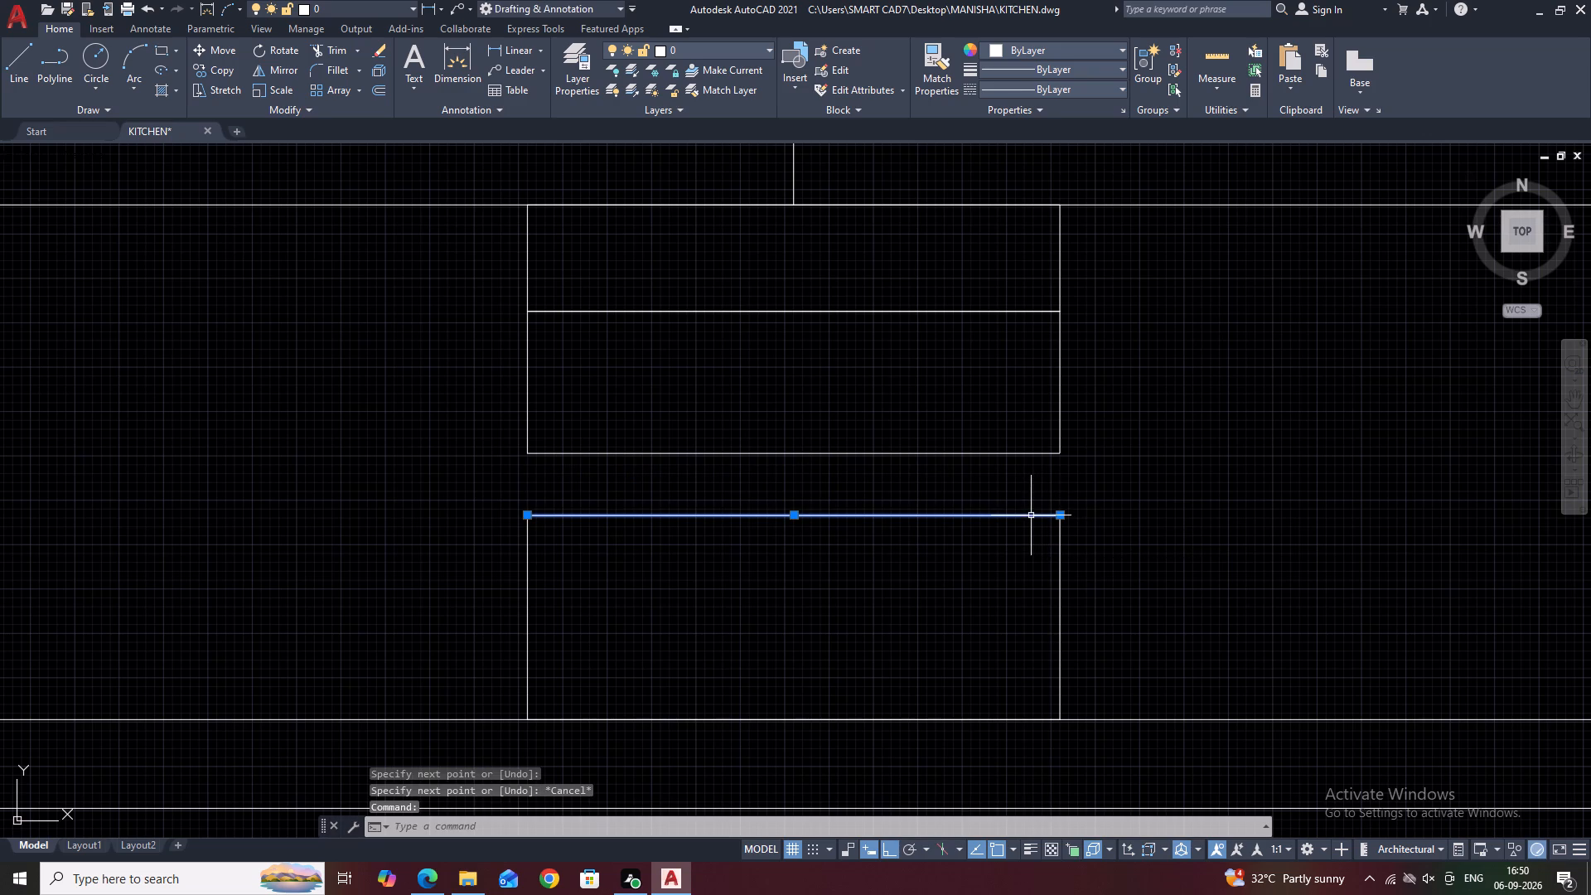
text(O)
key(space)
text(1.5)
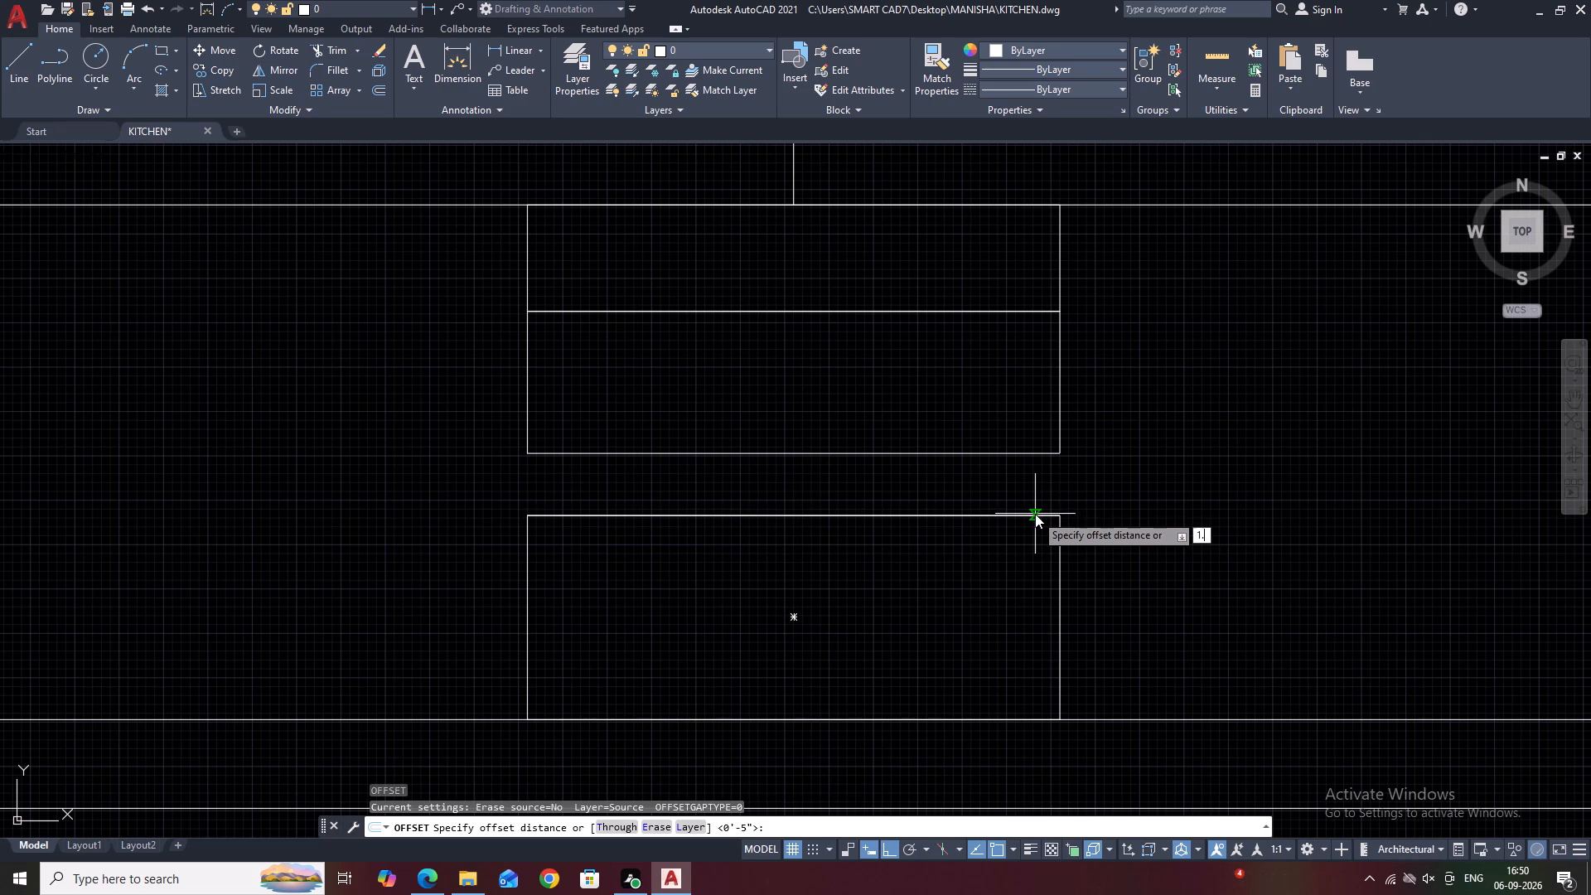
key(Return)
click(1038, 506)
key(Escape)
Move the middle rectangle down so its lower-right corner meets the right end of the 1.5" offset line.
click(1058, 442)
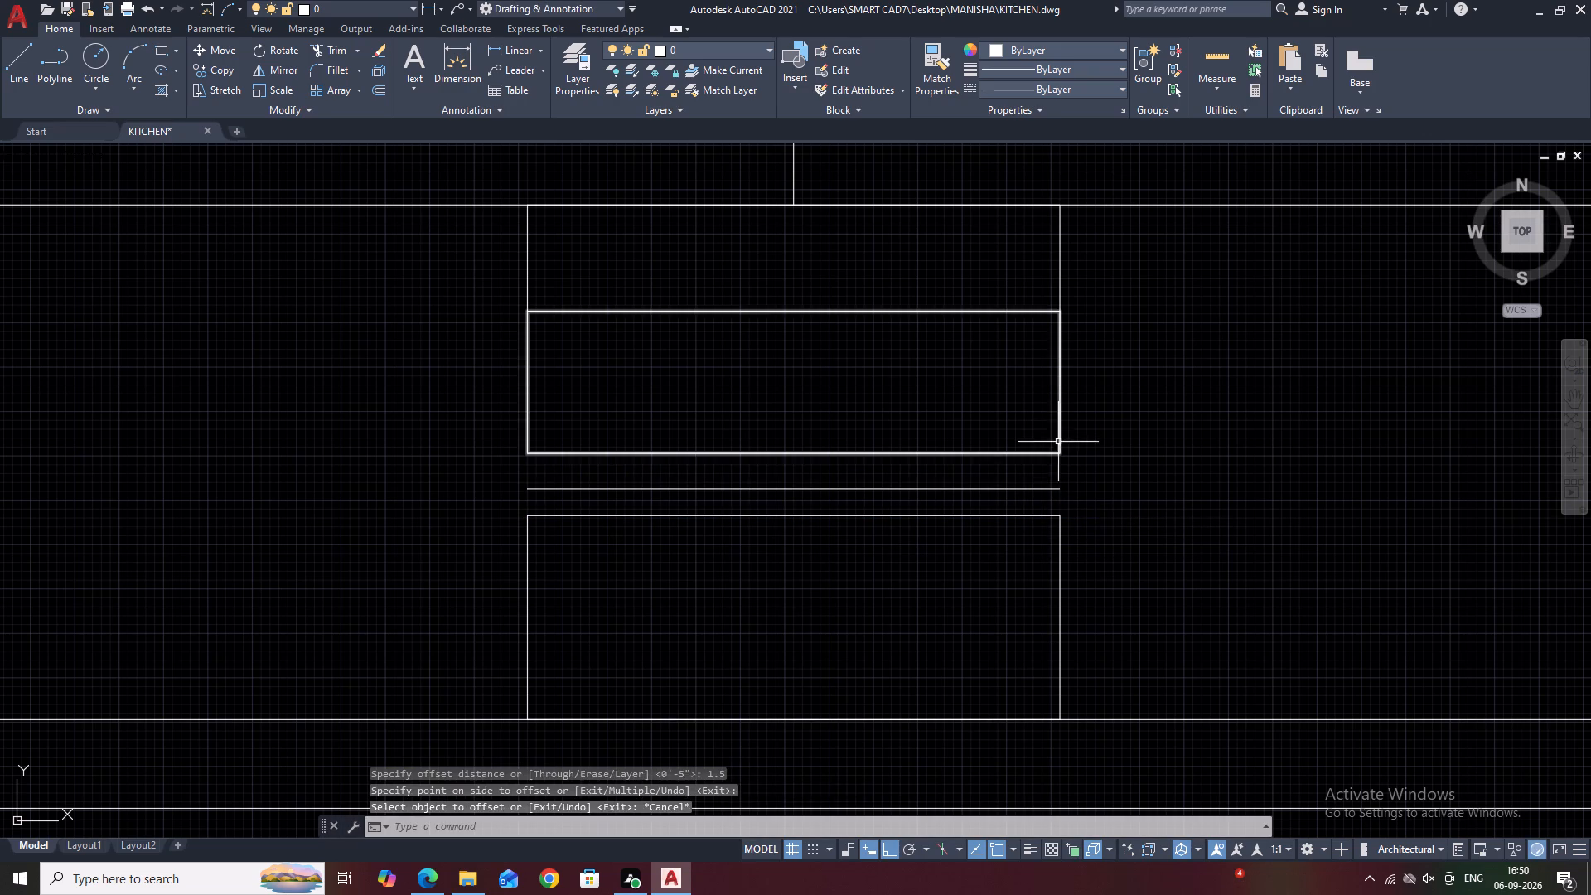
click(1047, 454)
text(M)
key(space)
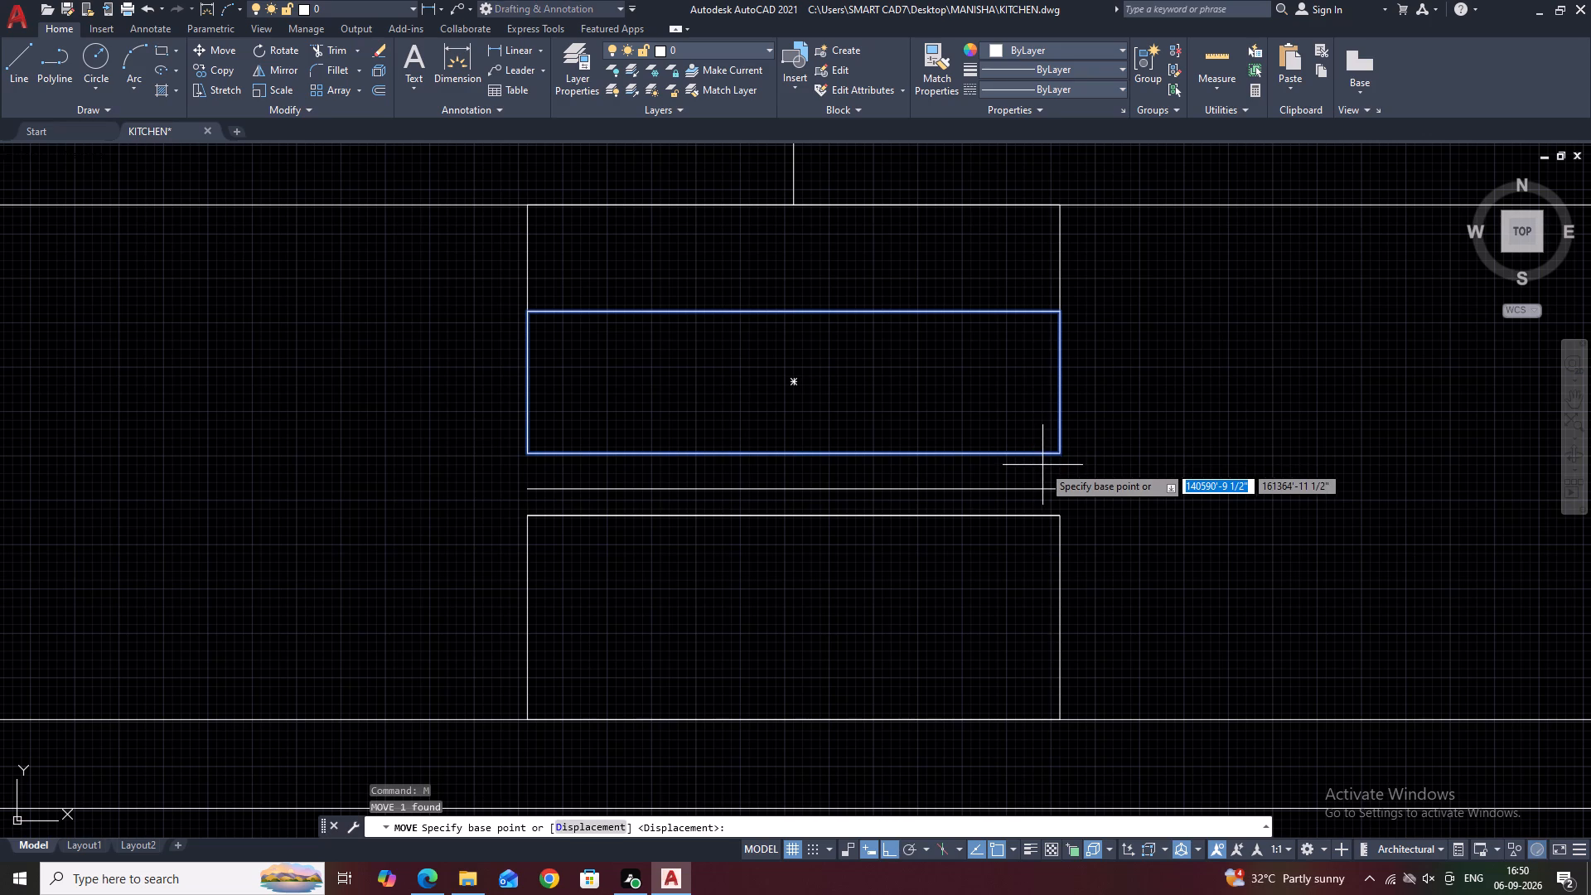
click(1065, 457)
click(1062, 489)
key(Escape)
Draw a line along the middle rectangle's top edge and offset it 1" upward.
middle_drag(1019, 395, 1018, 393)
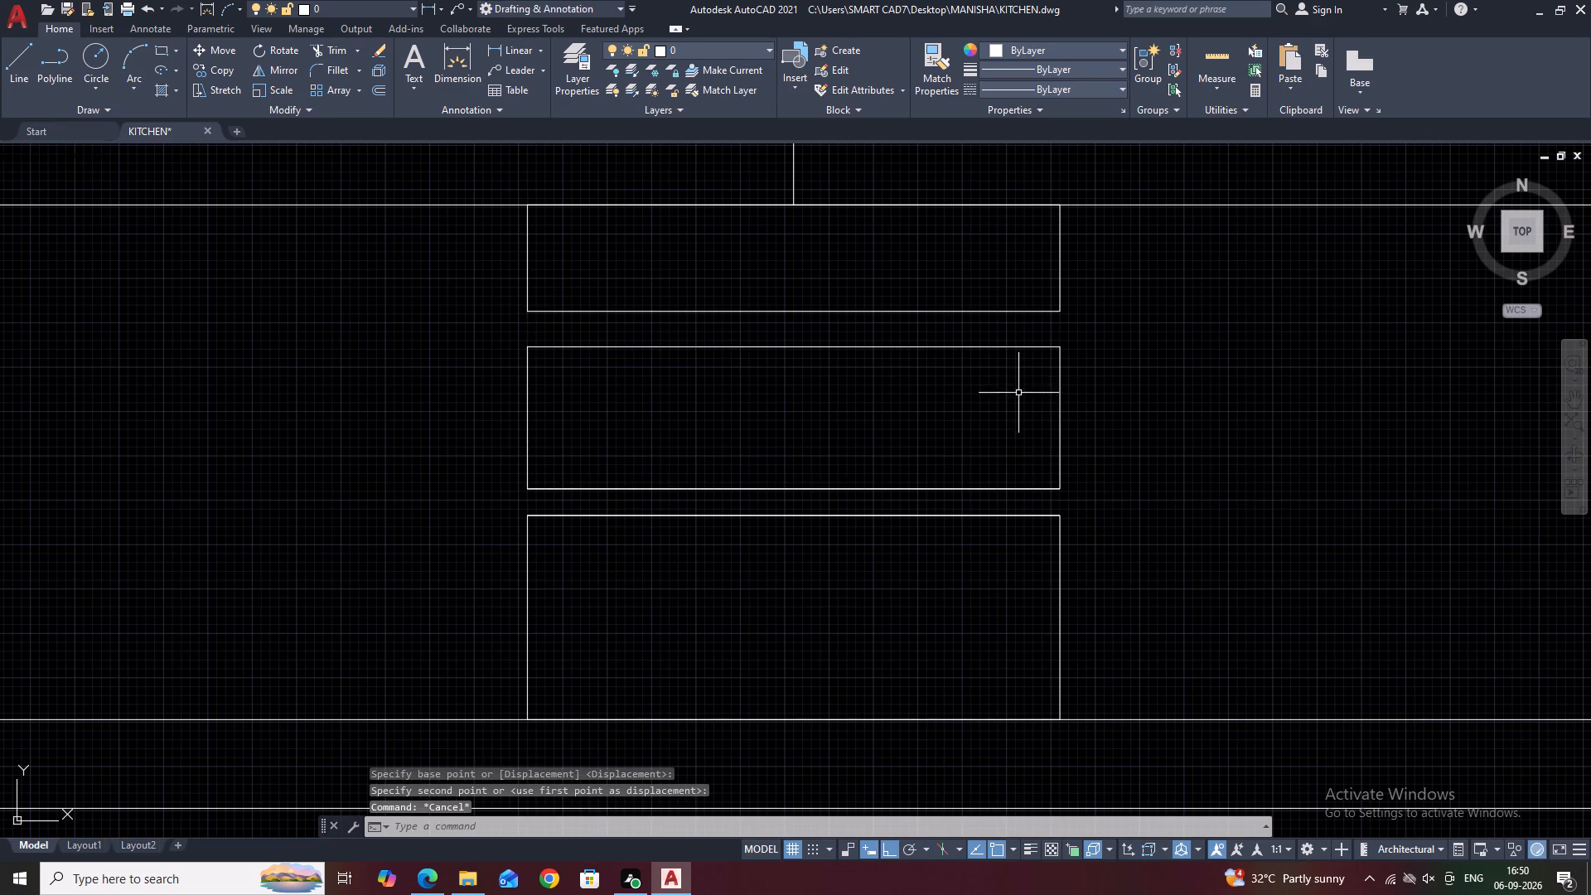
middle_drag(1018, 393, 1031, 462)
text(L)
key(space)
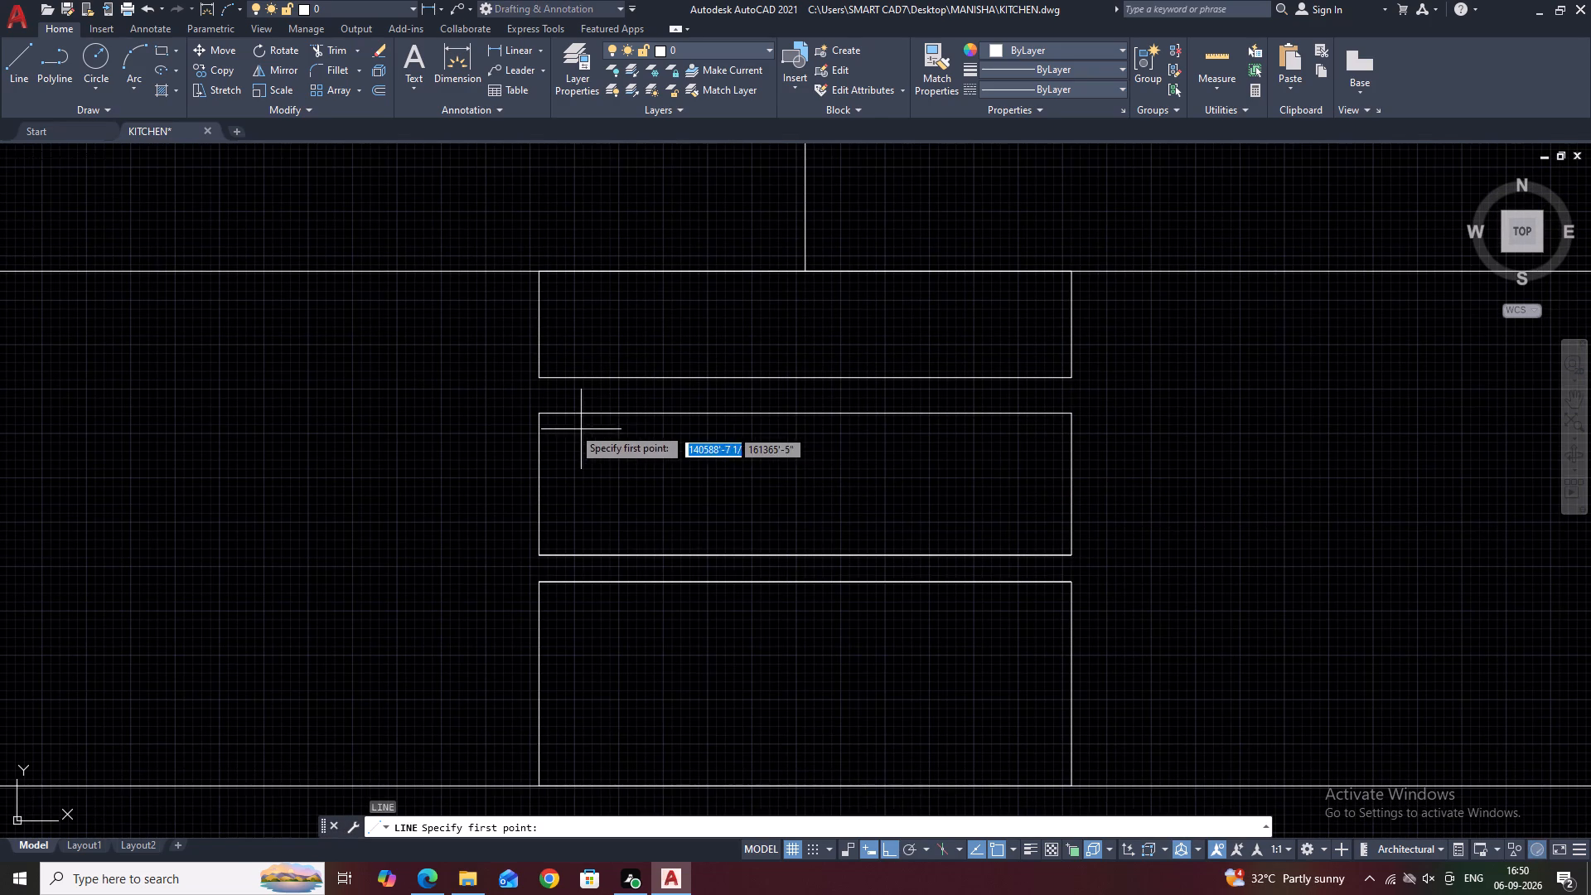
click(540, 414)
click(1072, 414)
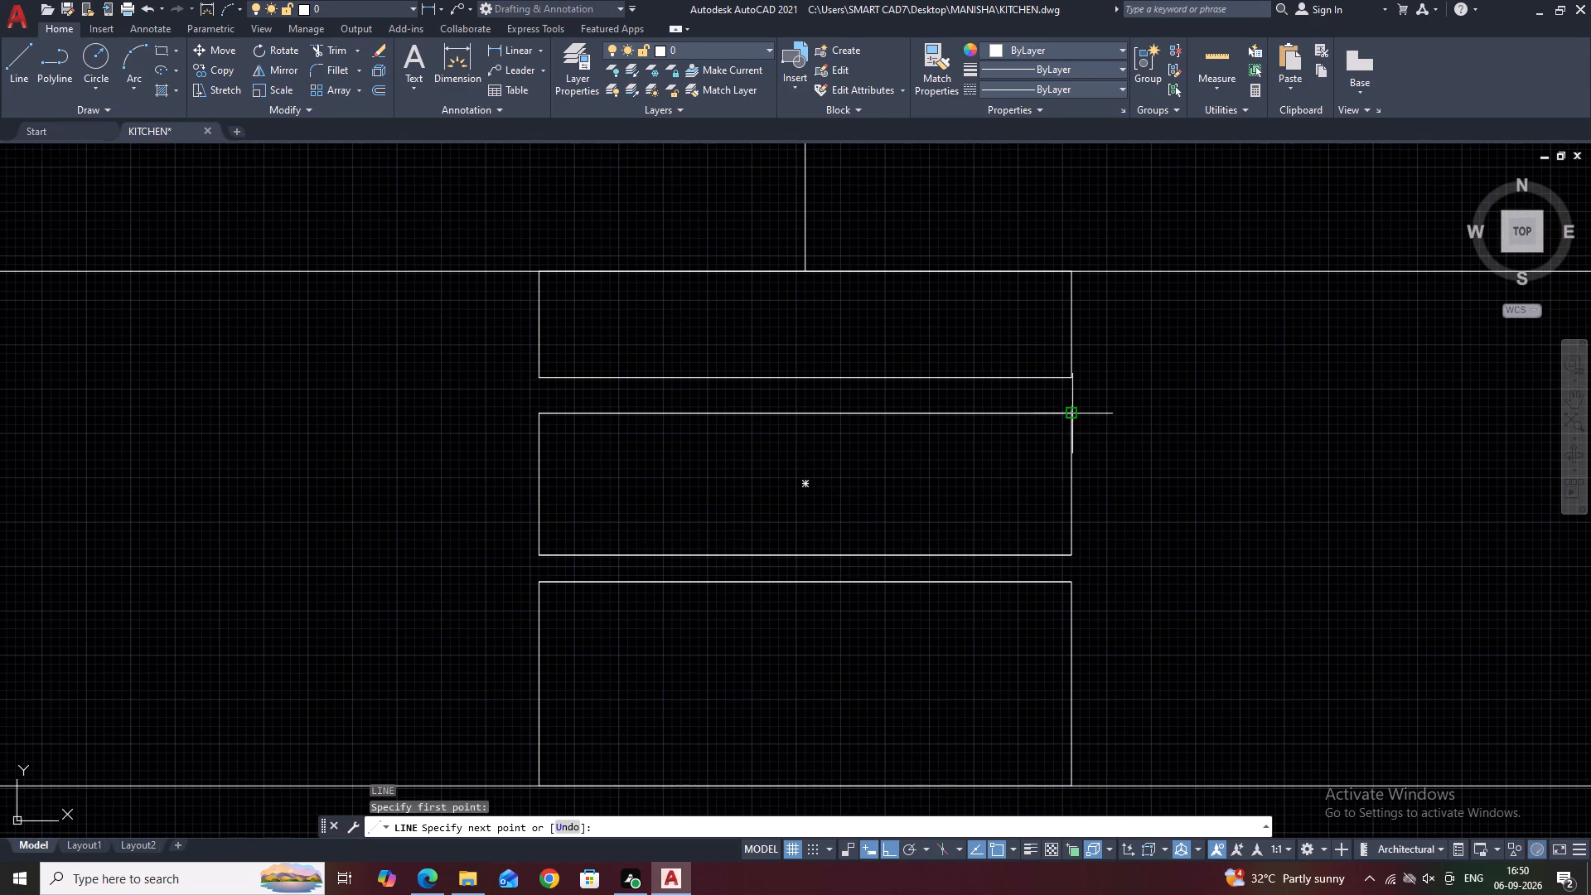
key(Escape)
click(1037, 414)
text(O)
key(space)
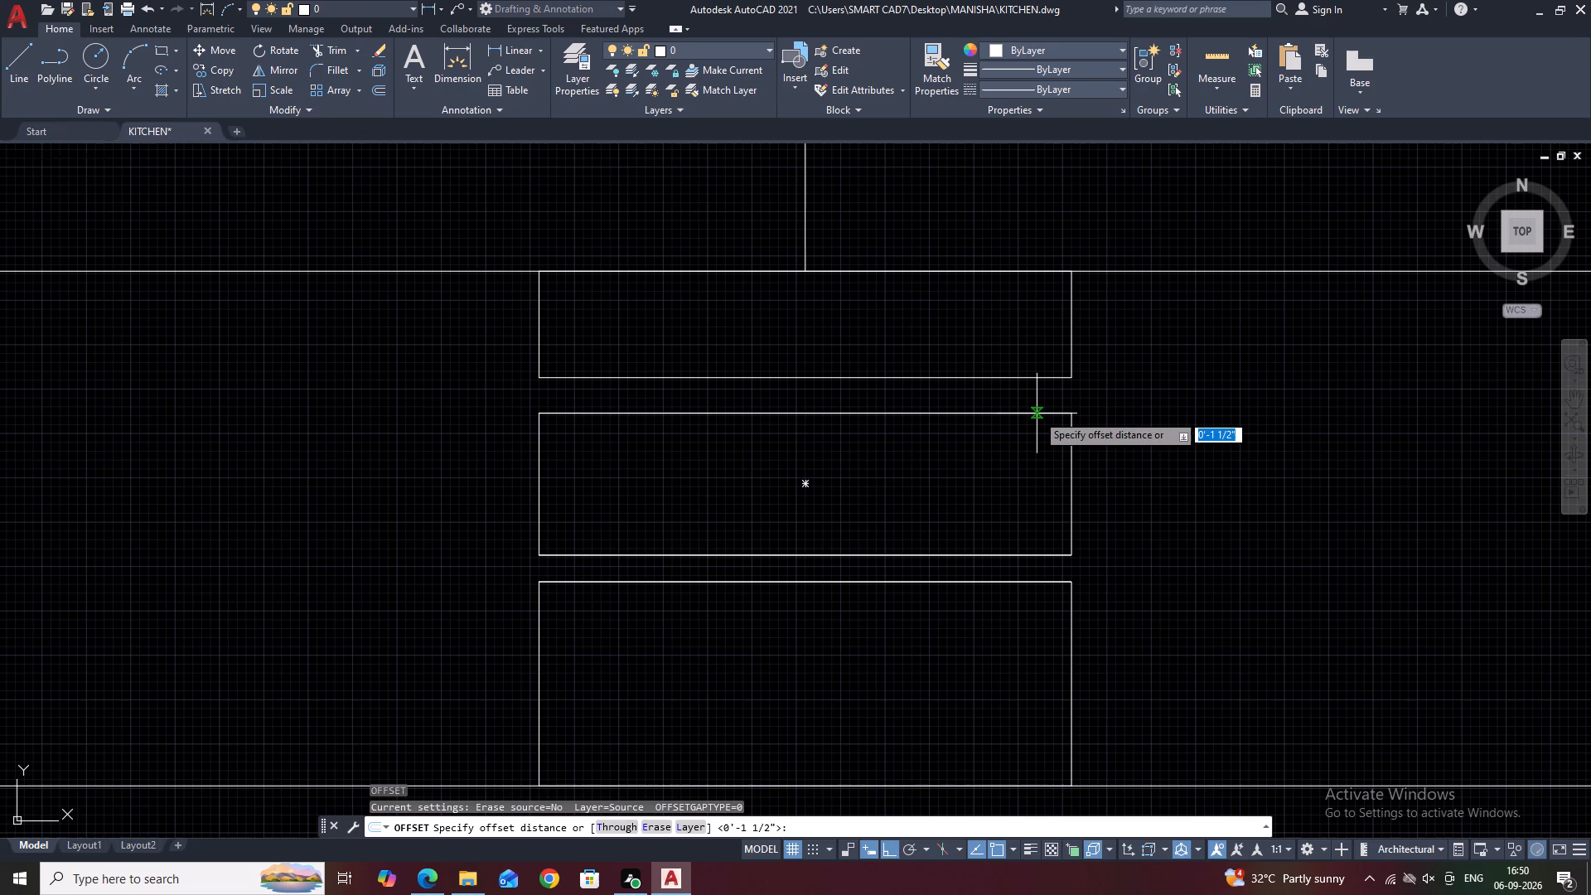
key(1)
key(Return)
click(1020, 399)
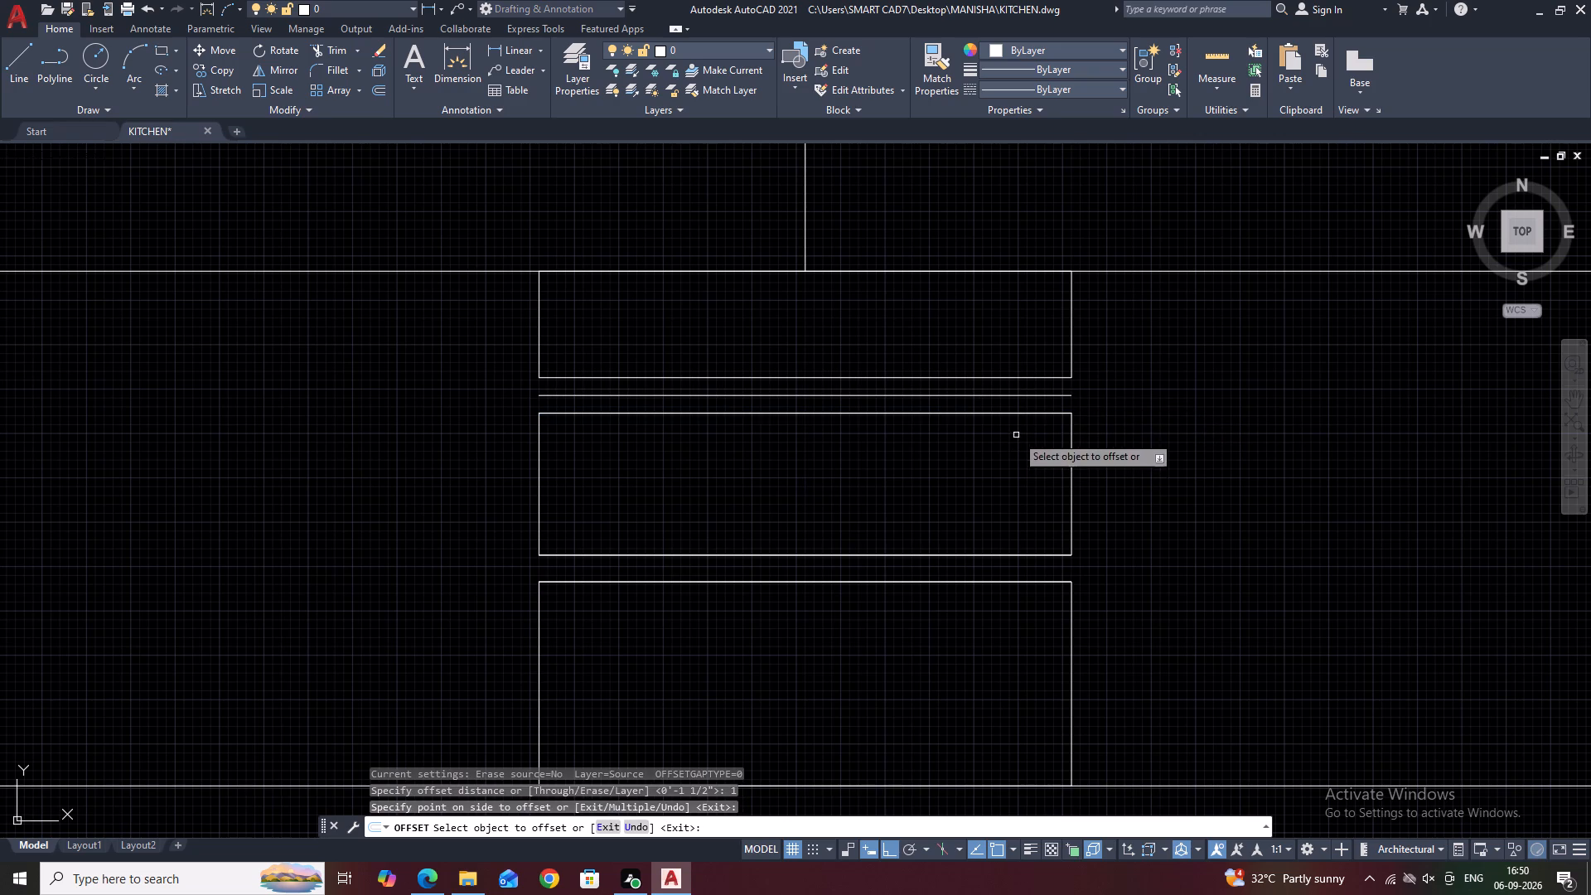
key(Escape)
Move the top rectangle down from its lower-right corner toward the 1" offset line.
middle_drag(999, 386, 1004, 401)
drag(1141, 391, 1126, 387)
click(1057, 358)
middle_drag(1107, 436, 1127, 484)
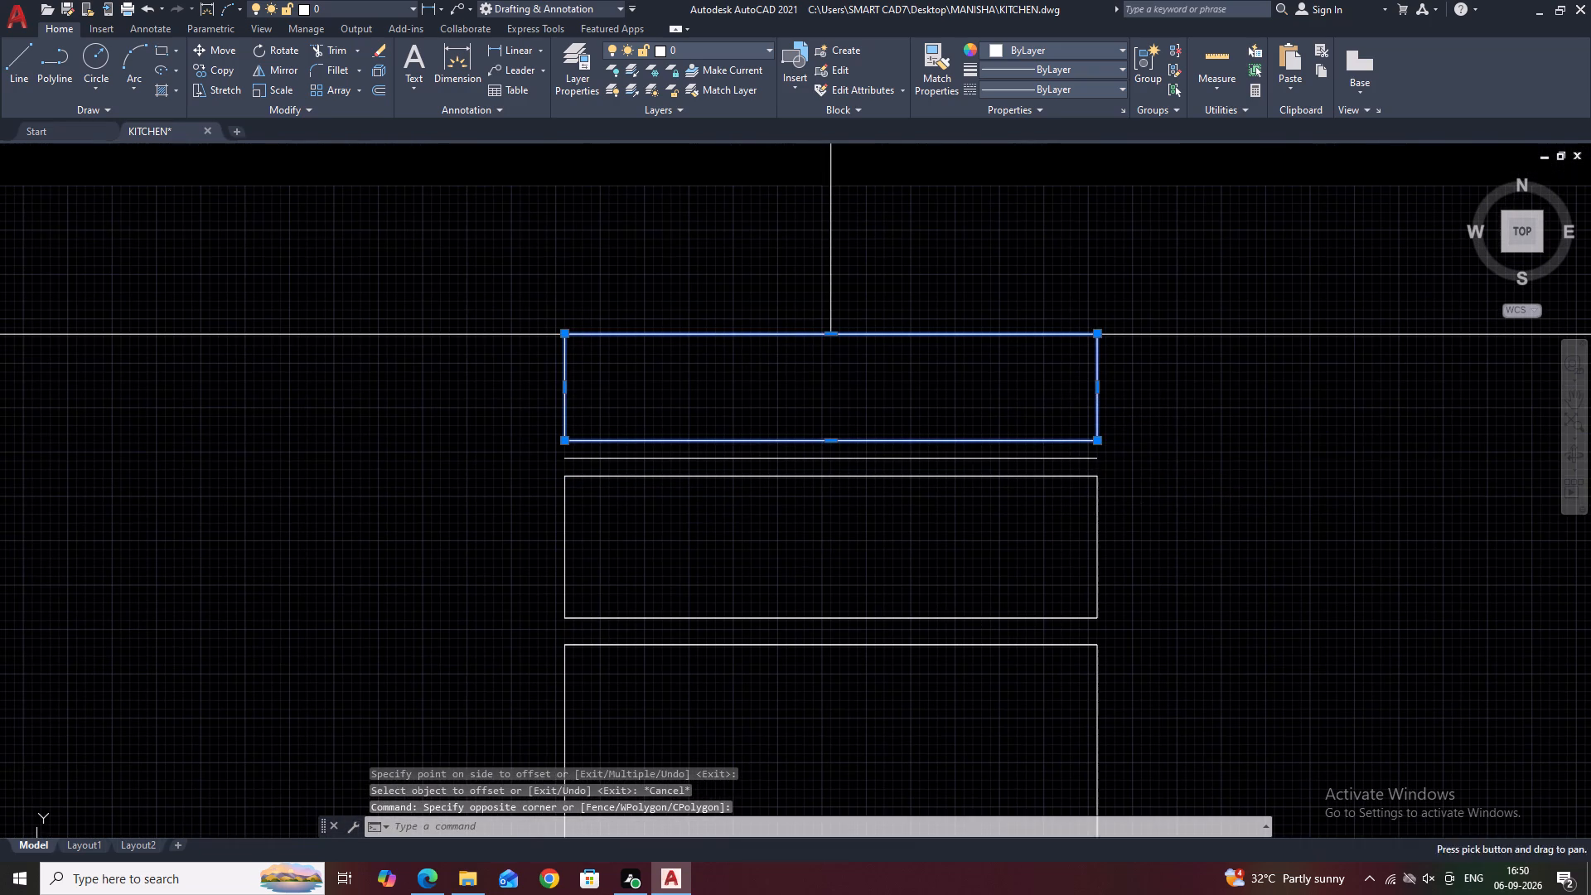
key(m)
key(space)
scroll(1095, 477, up, 2)
click(1099, 380)
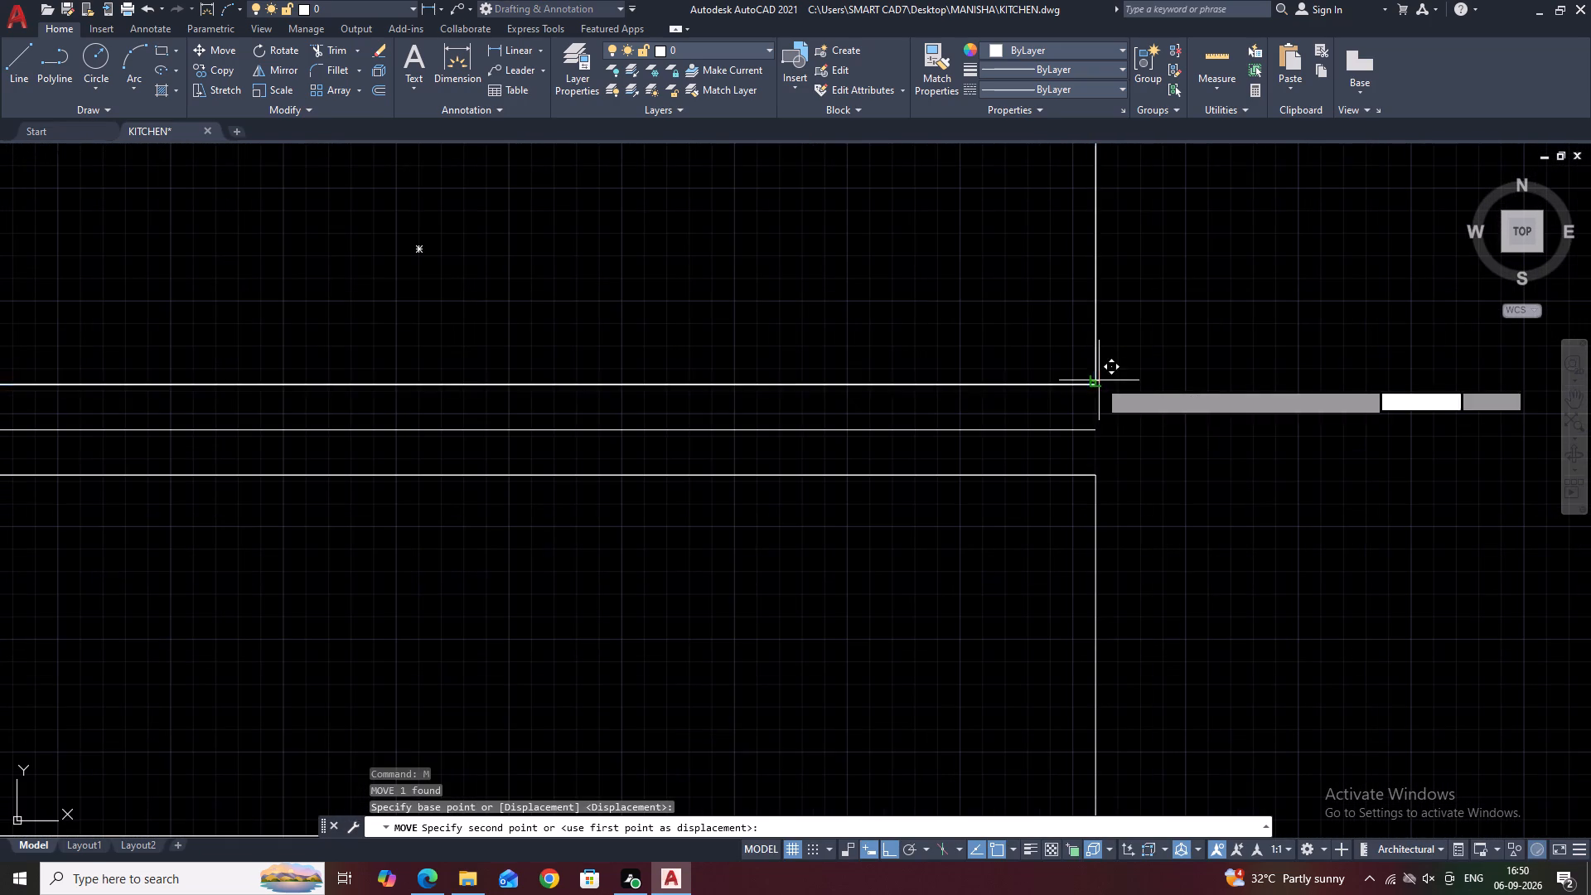
click(1090, 426)
Move the top rectangle slightly up so its lower-right corner snaps exactly to the end of the 1" offset line.
scroll(1090, 415, down, 1)
drag(1085, 341, 1081, 326)
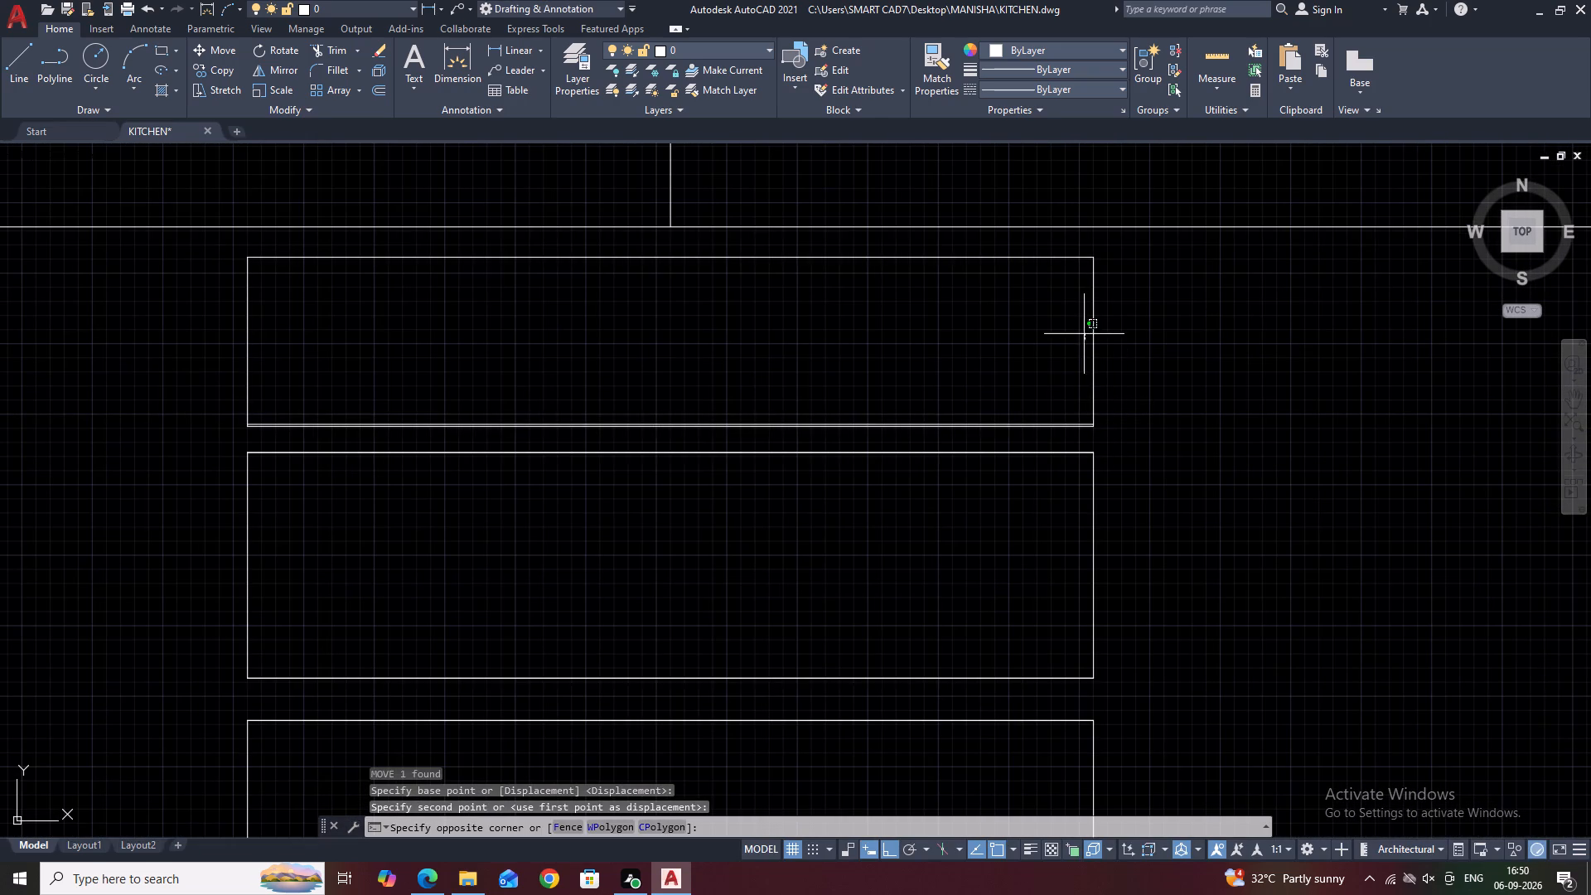
drag(1081, 326, 1078, 317)
click(1042, 258)
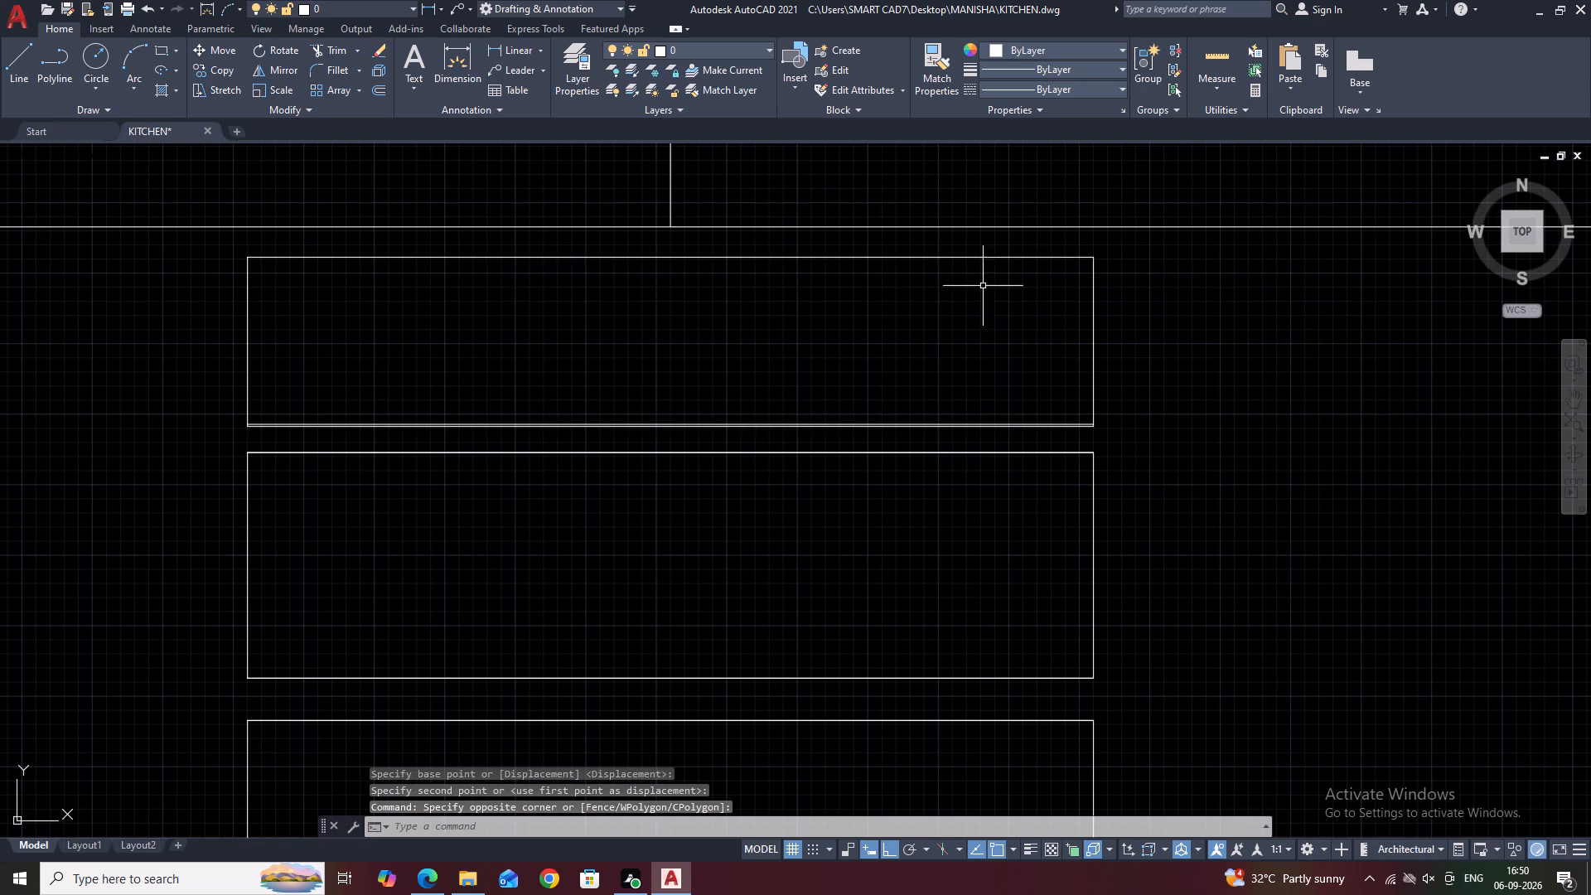
click(973, 251)
click(954, 269)
text(M)
key(space)
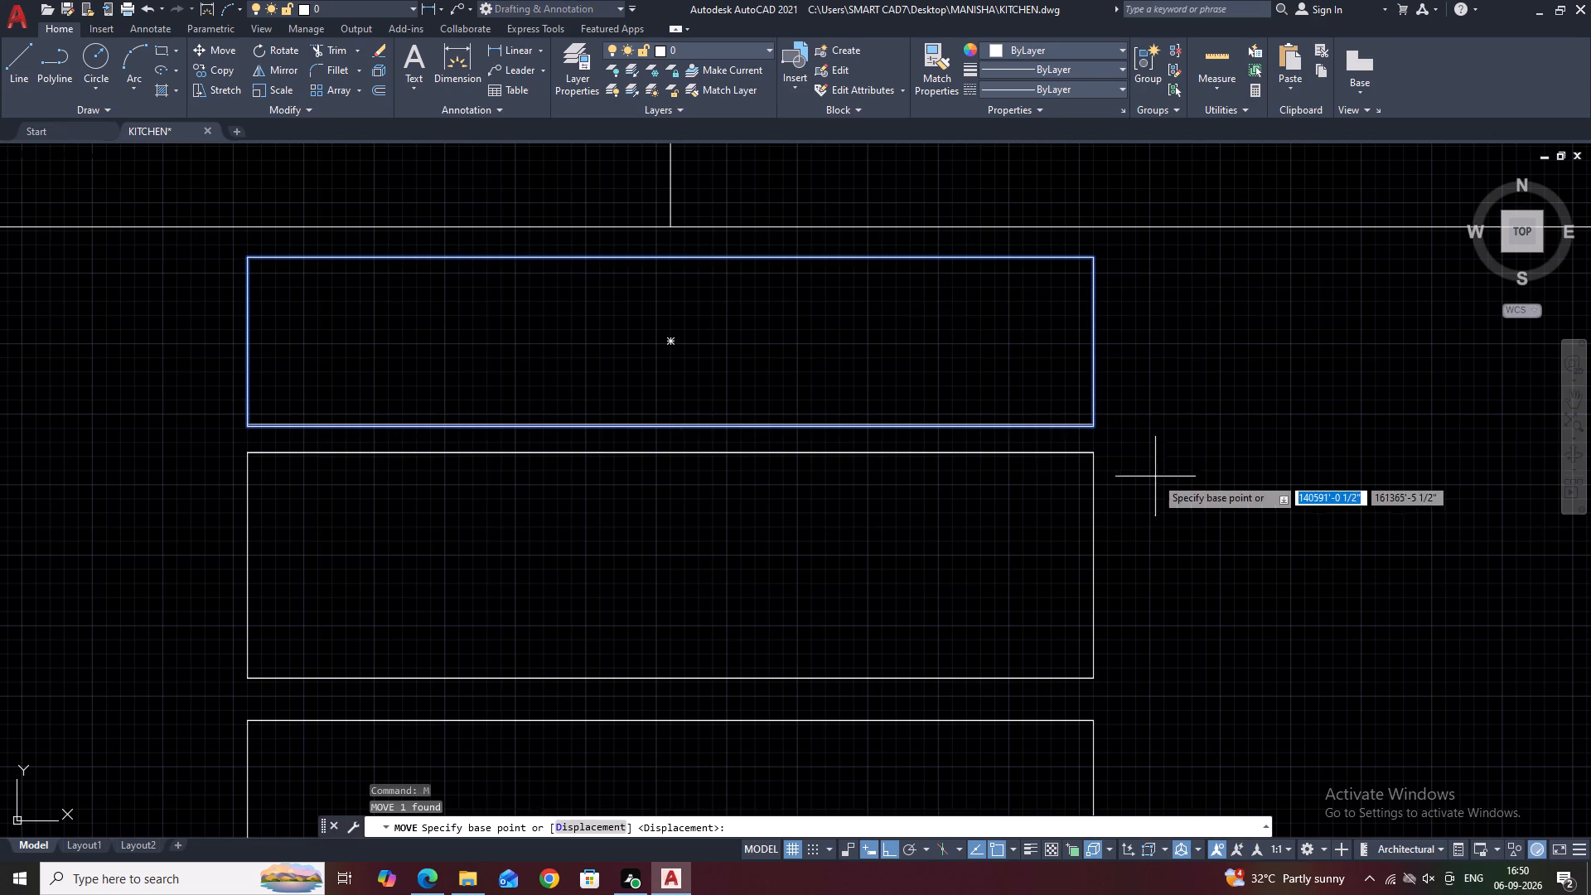
scroll(1099, 433, up, 4)
click(1103, 449)
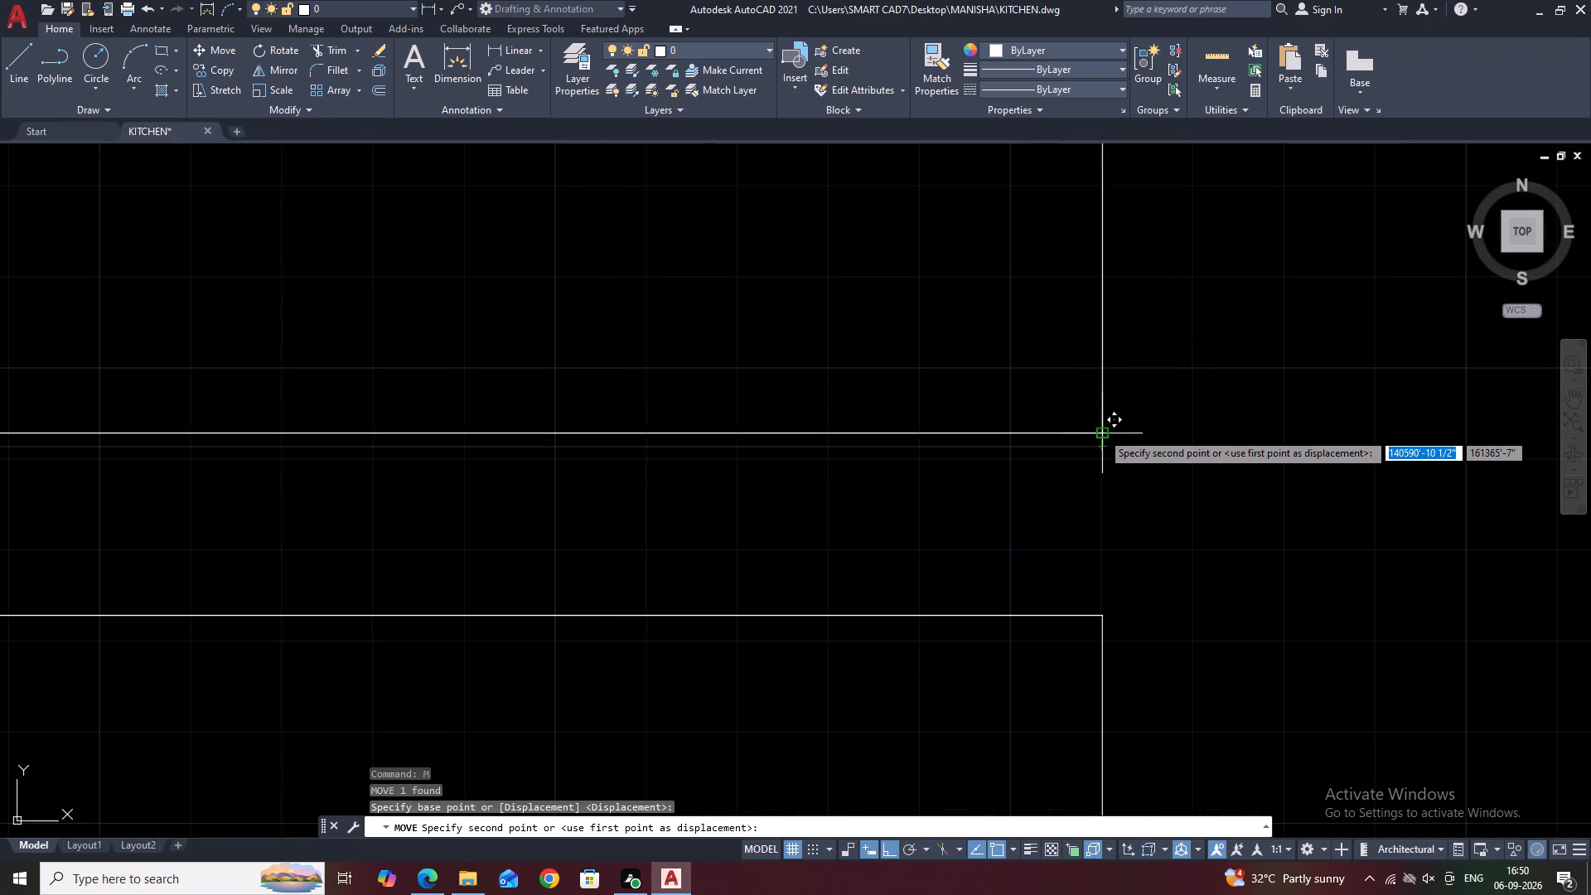
click(1101, 428)
Delete the two helper lines along the middle rectangle's bottom edge and the bottom rectangle's top edge.
scroll(1129, 501, down, 7)
middle_drag(1178, 544, 1041, 399)
scroll(836, 435, up, 1)
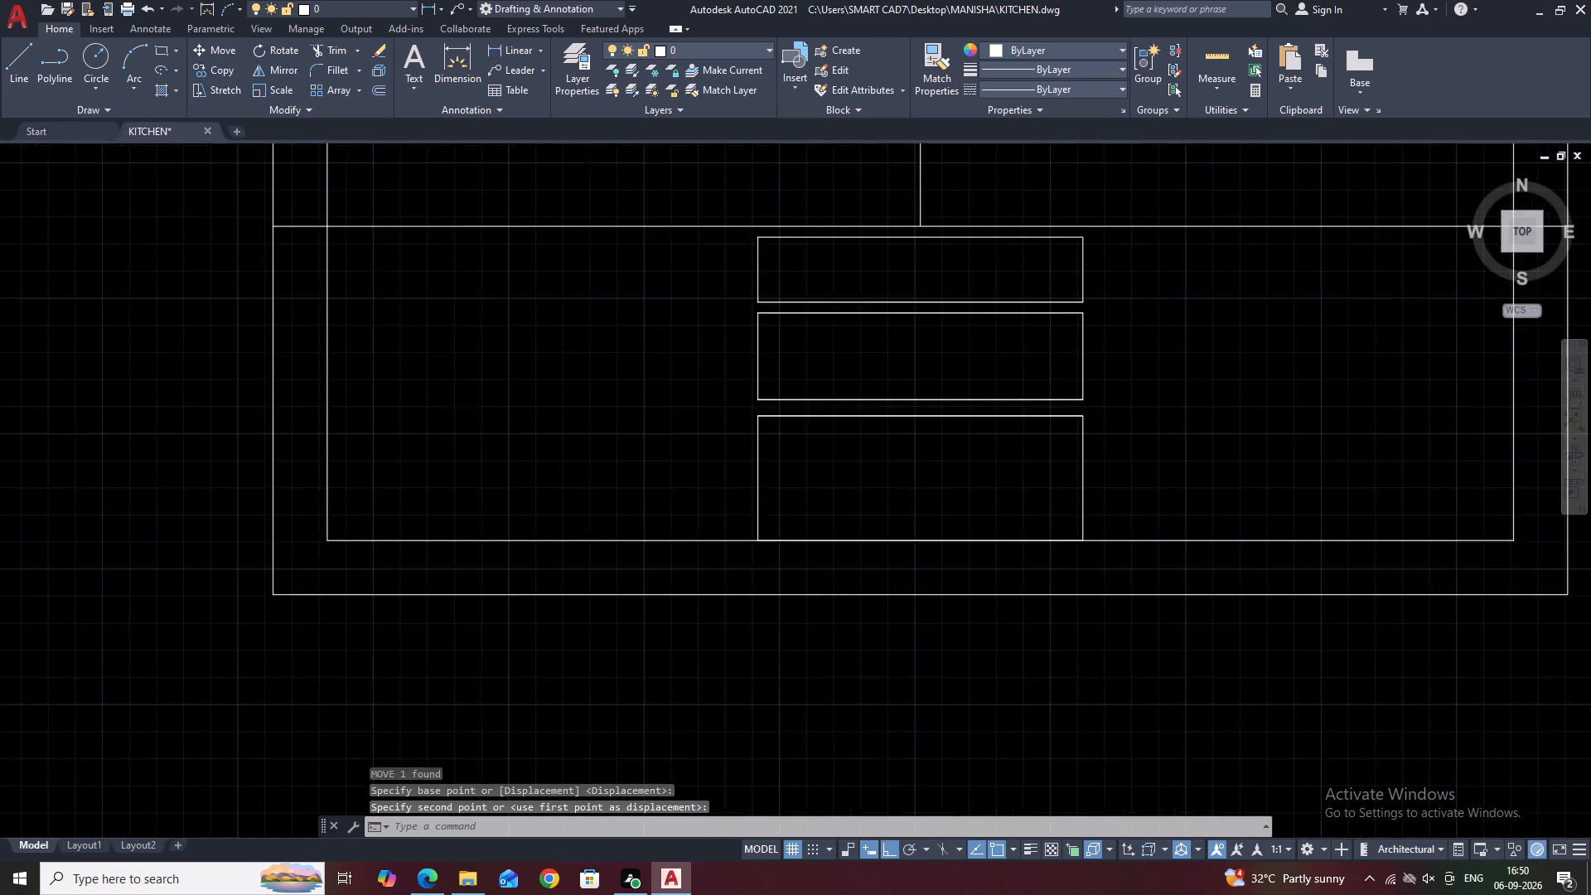
scroll(836, 434, up, 1)
drag(631, 312, 684, 377)
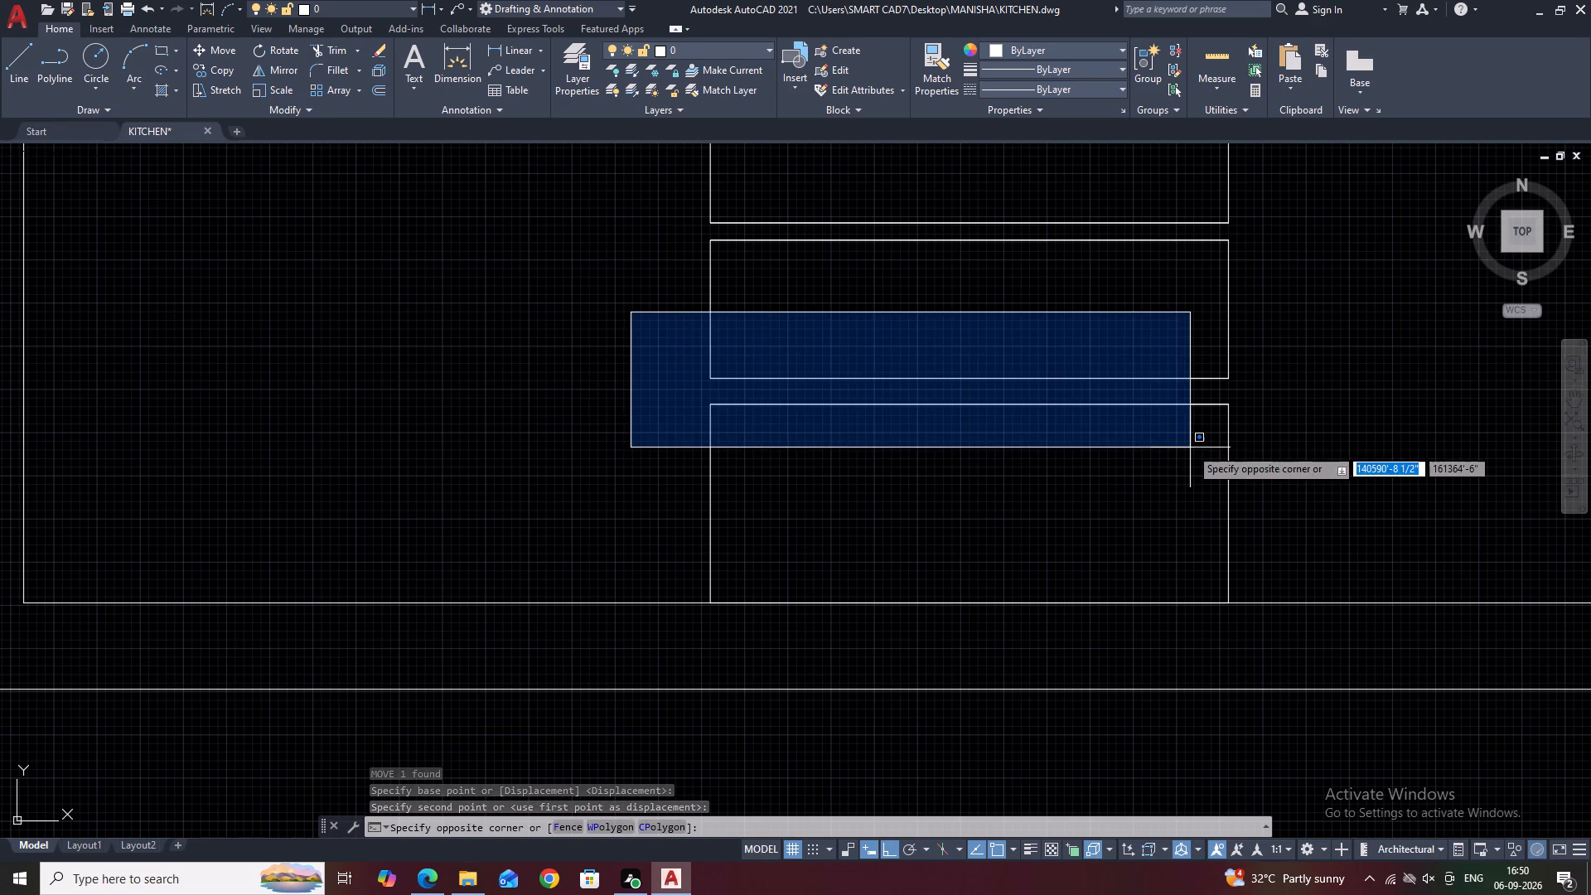
click(1246, 443)
key(Delete)
scroll(1036, 343, down, 2)
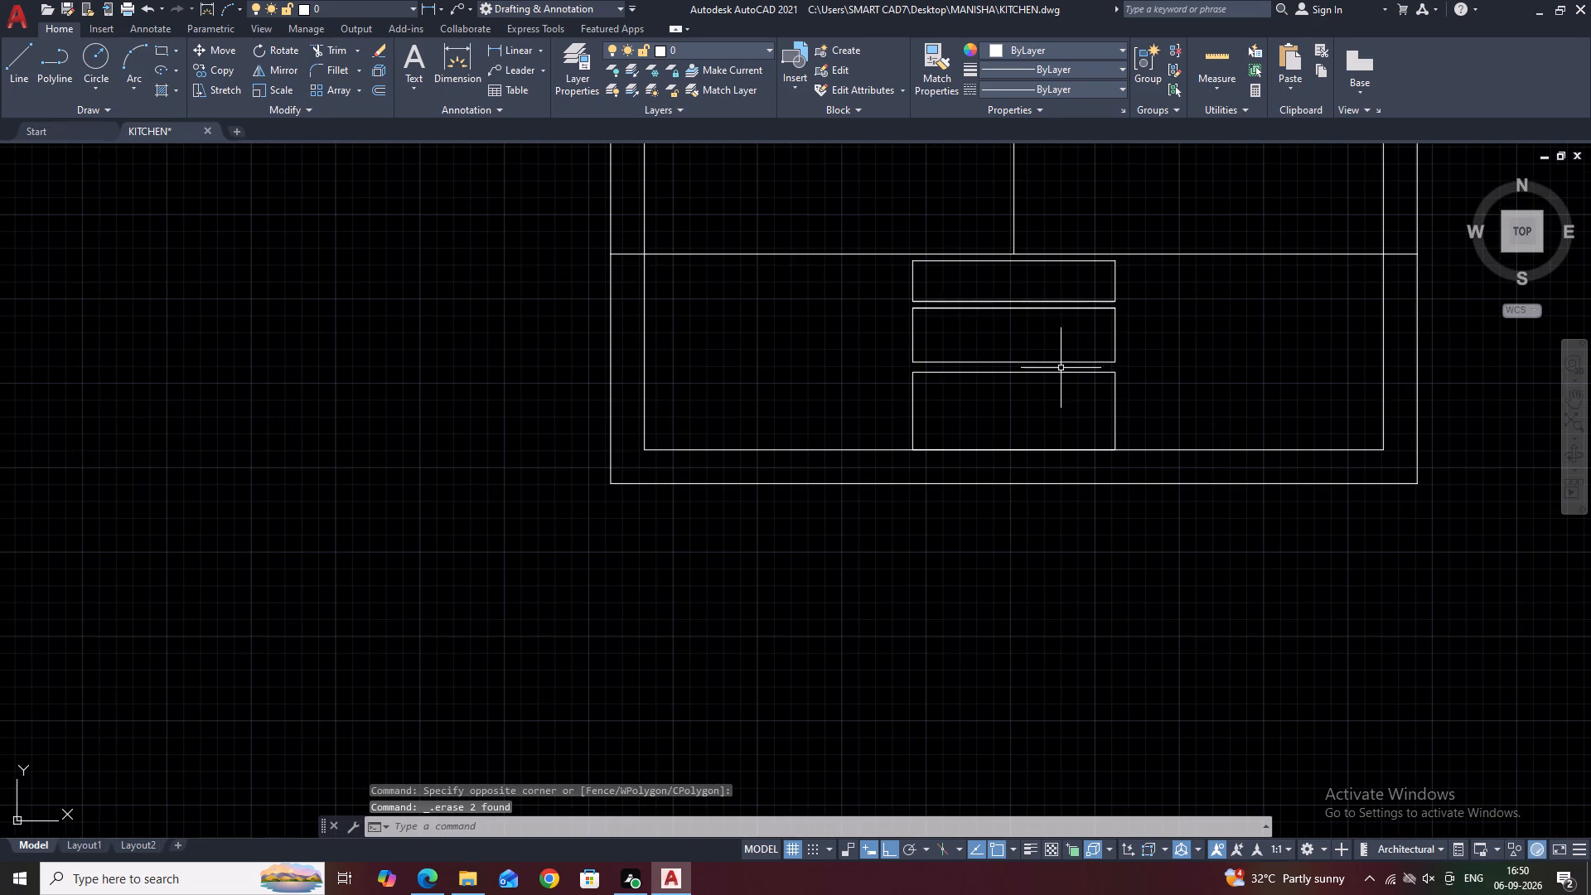
Delete the two helper lines between the top and middle rectangles.
click(881, 283)
click(1166, 333)
key(Delete)
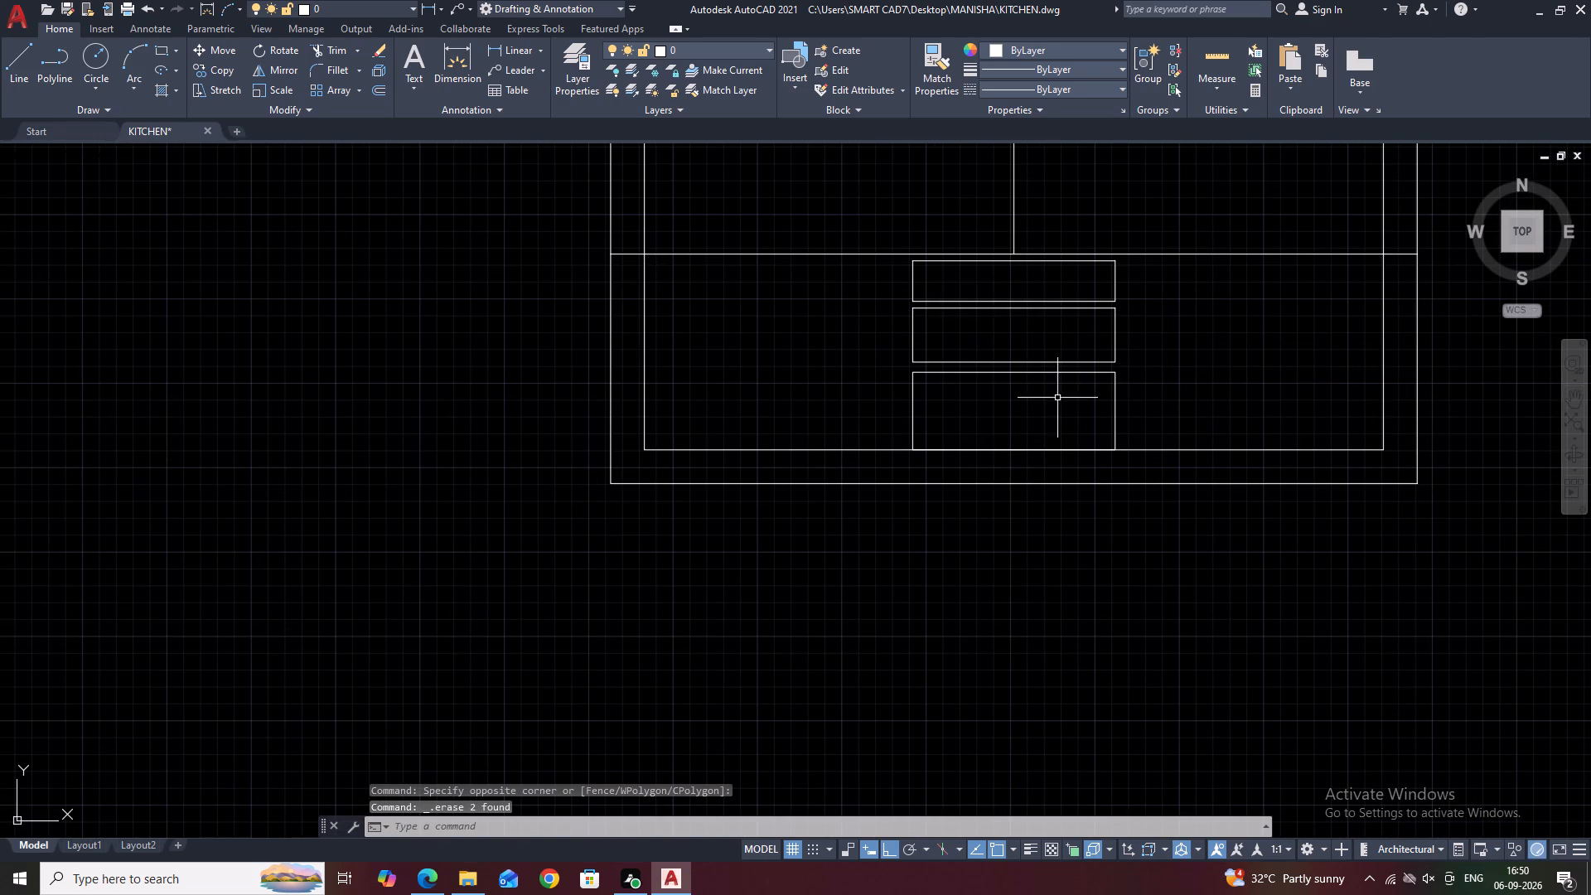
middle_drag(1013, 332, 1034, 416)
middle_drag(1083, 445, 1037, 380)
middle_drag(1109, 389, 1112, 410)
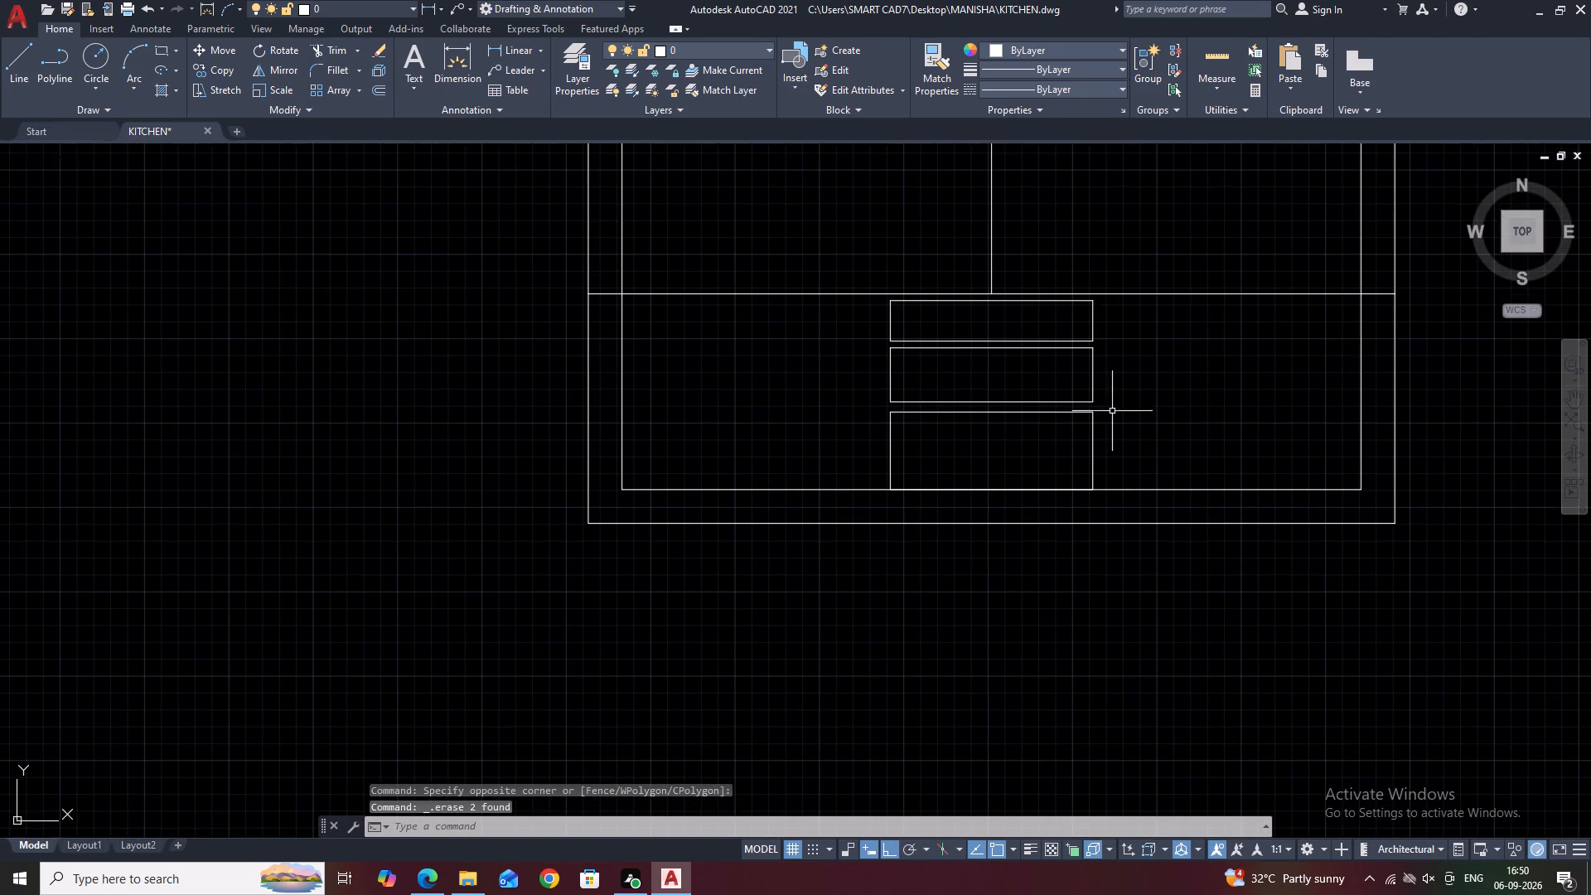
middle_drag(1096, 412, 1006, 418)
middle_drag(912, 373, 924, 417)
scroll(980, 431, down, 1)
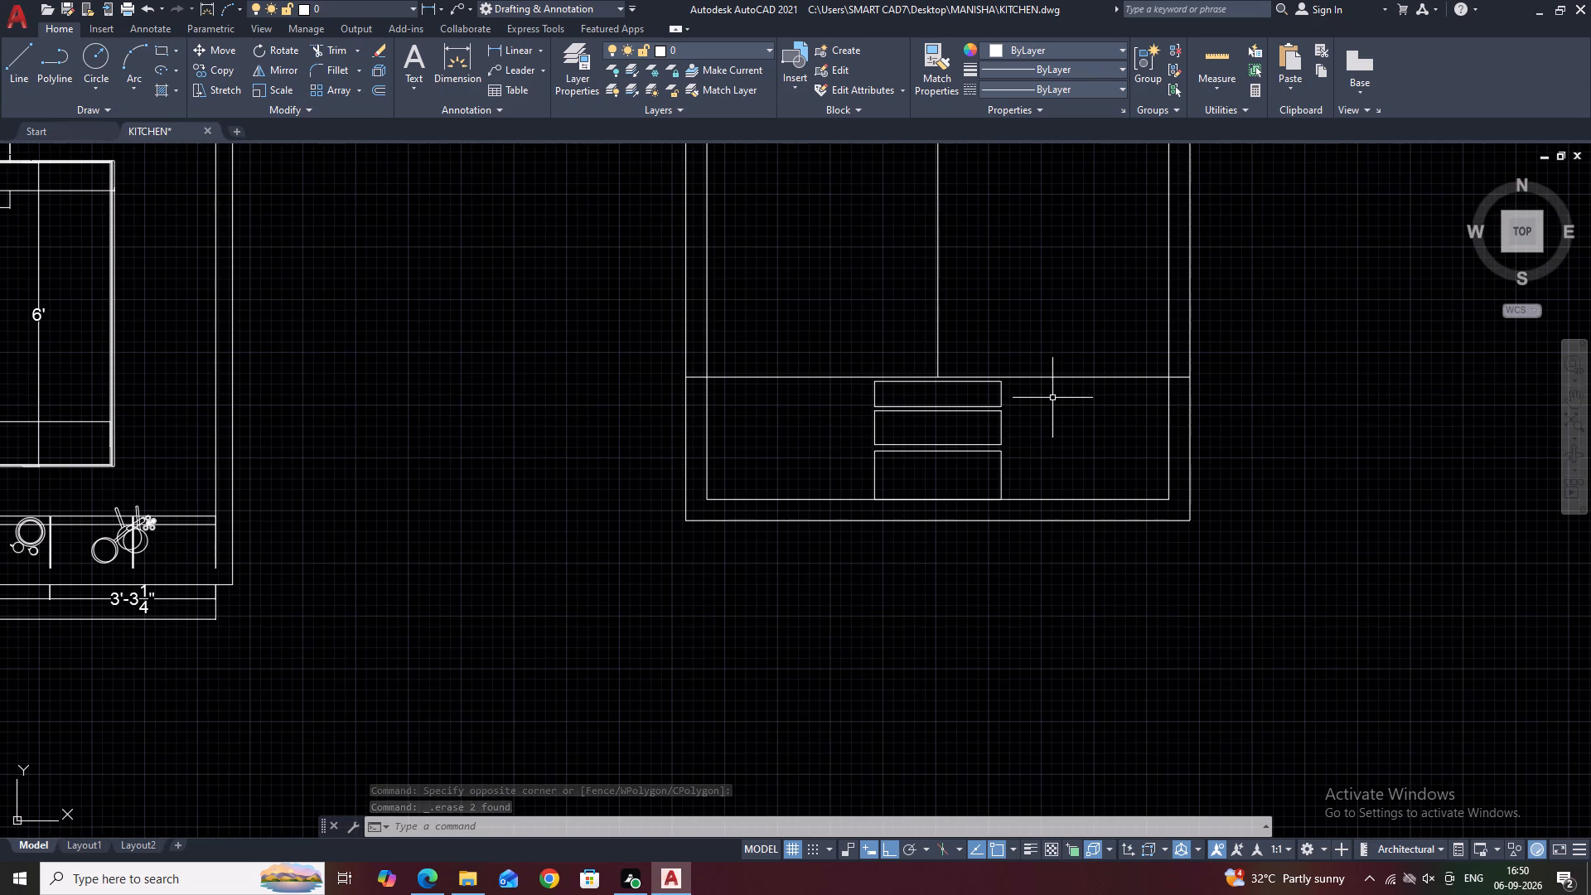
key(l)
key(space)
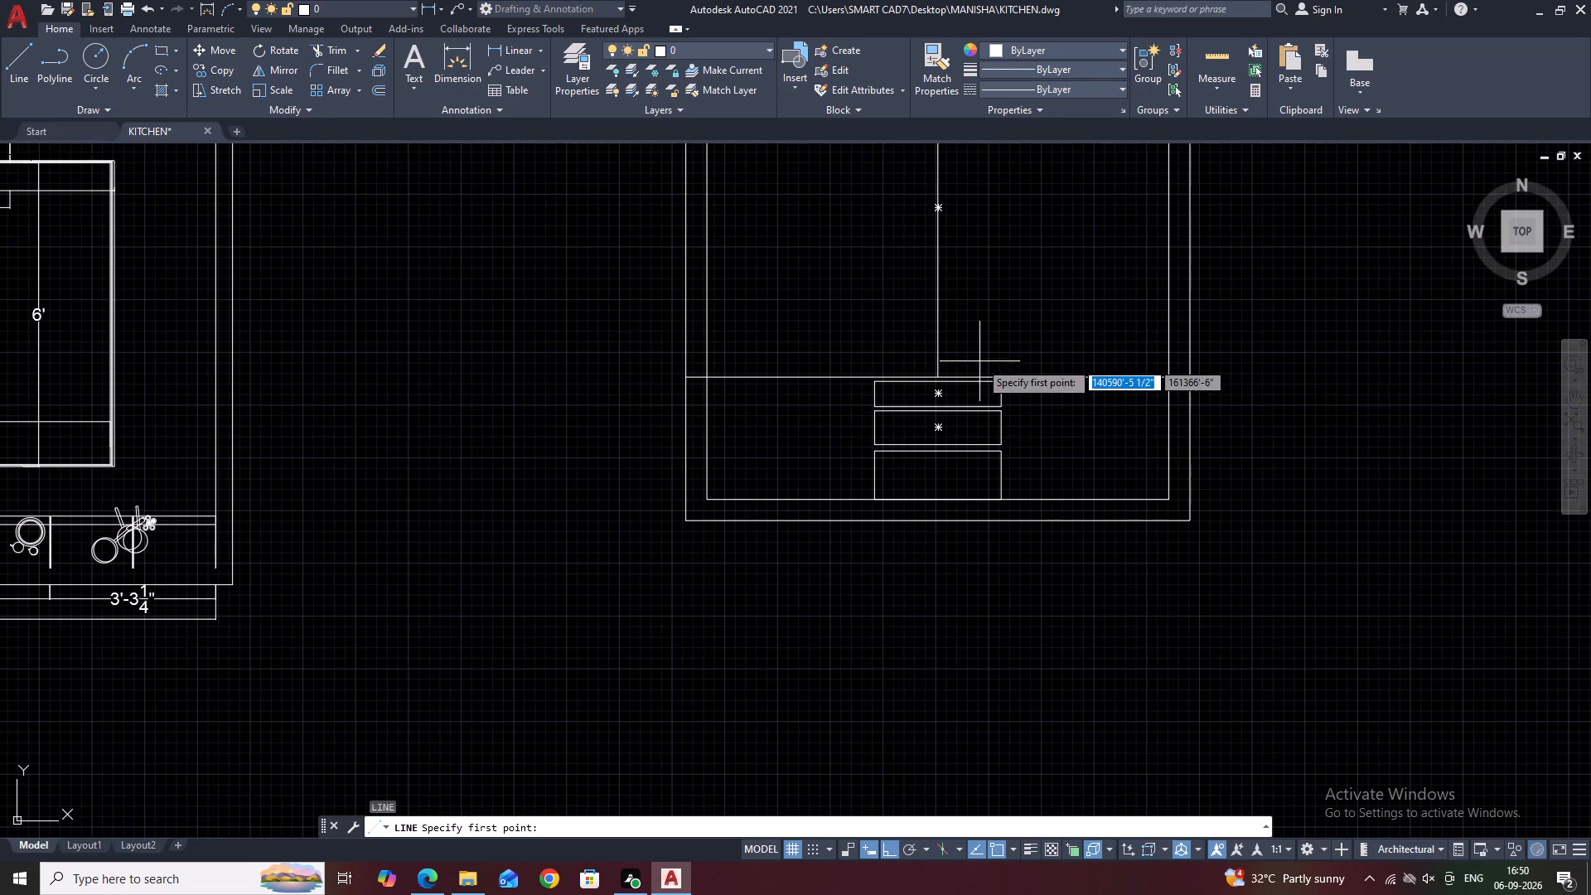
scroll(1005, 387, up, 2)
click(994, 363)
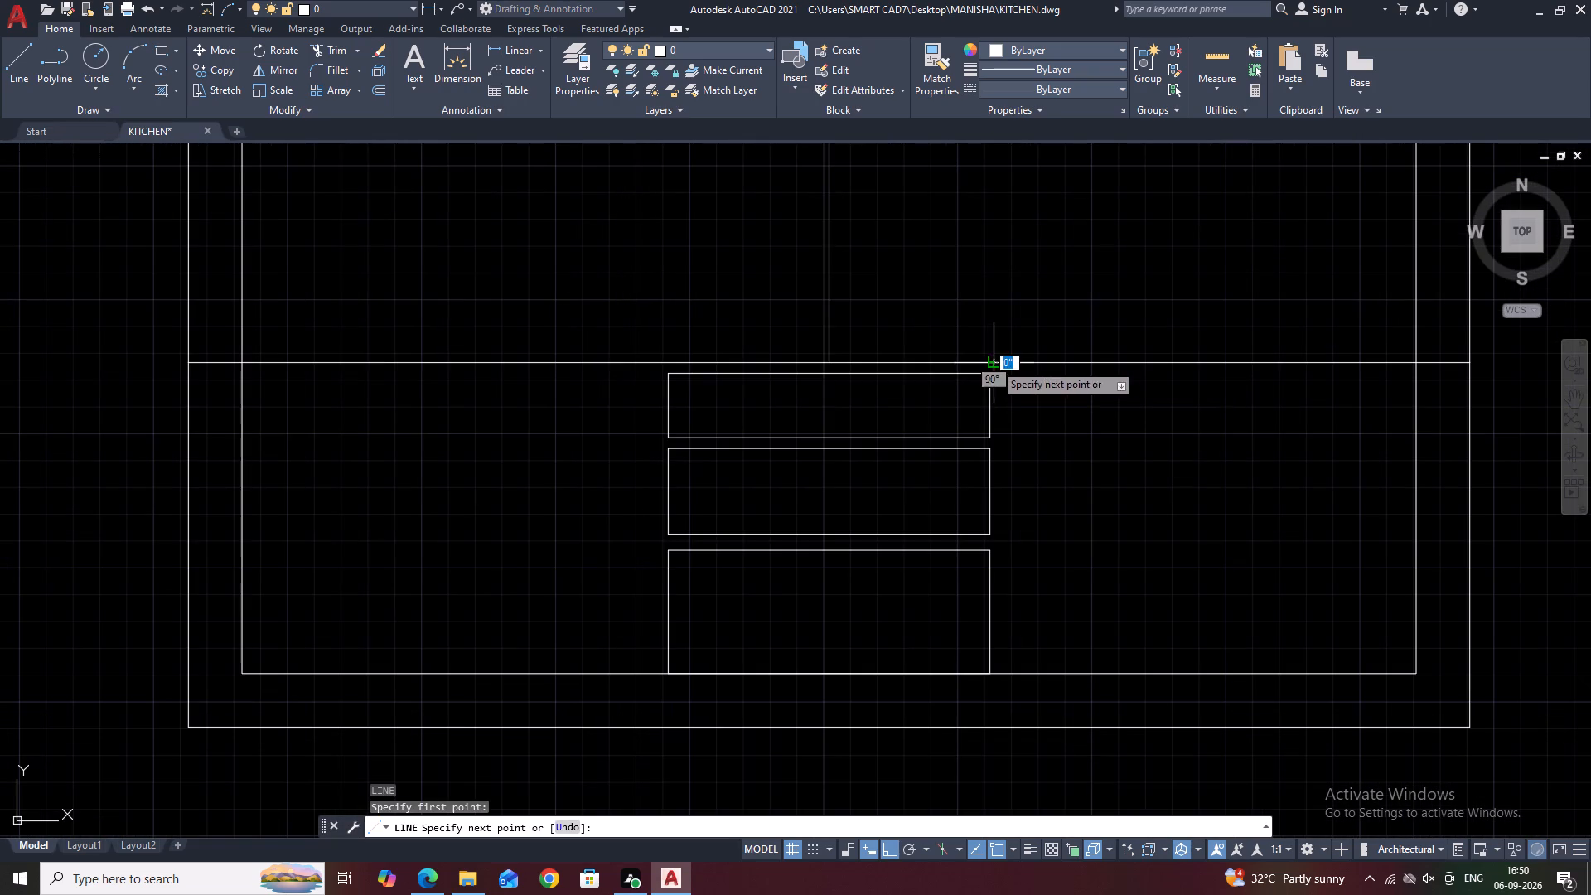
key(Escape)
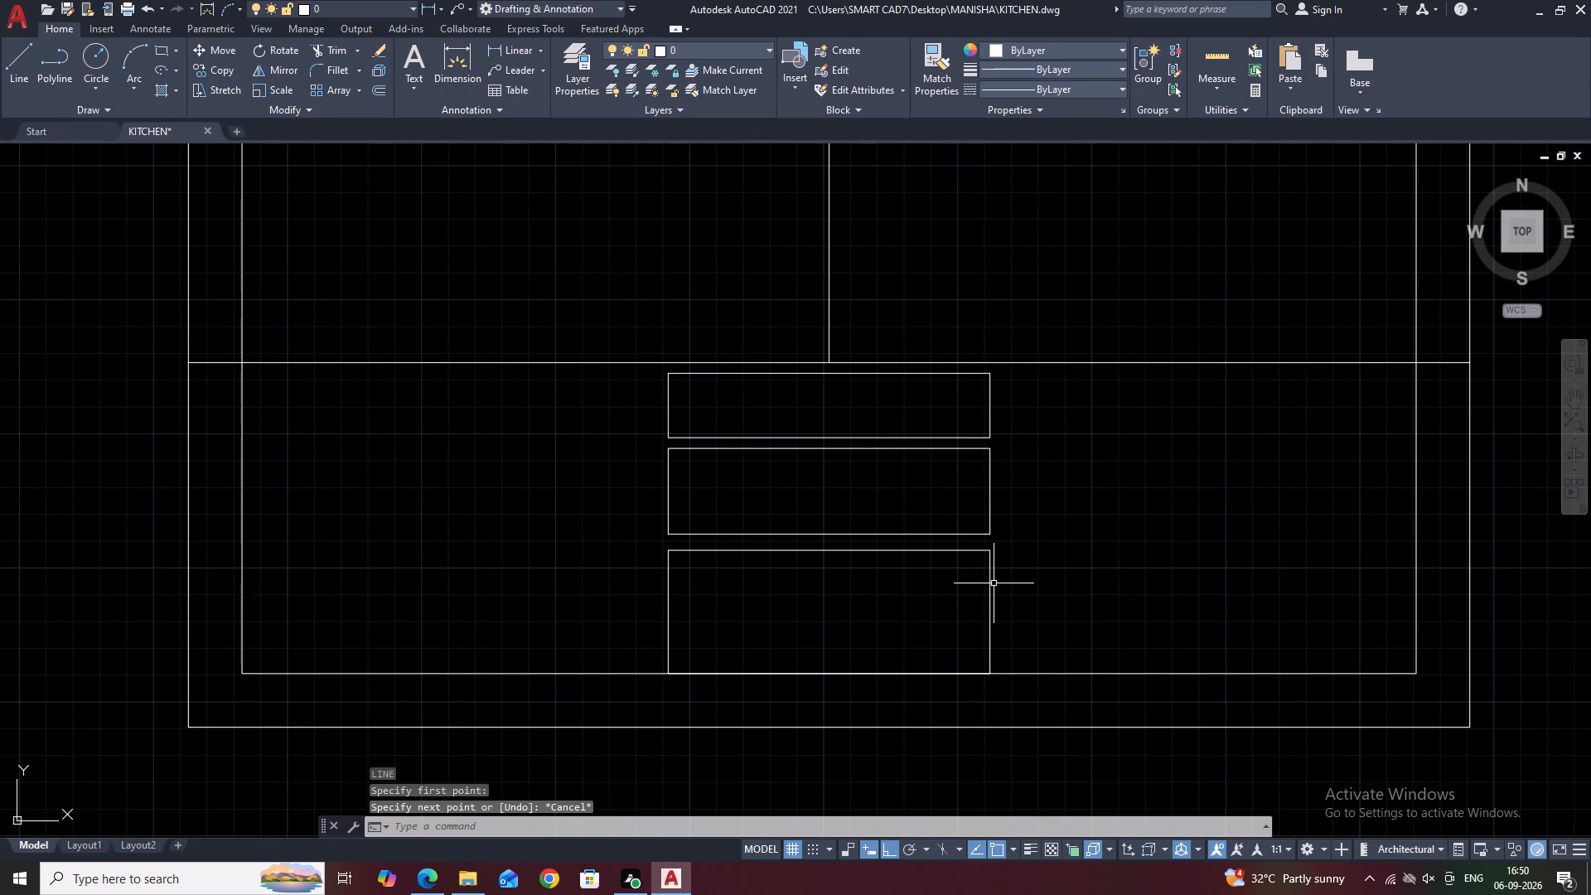
Draw connected lines from the bottom rectangle's lower-right corner up to the horizontal divider, across it, and down to the rectangle's lower-left corner.
text(L)
key(space)
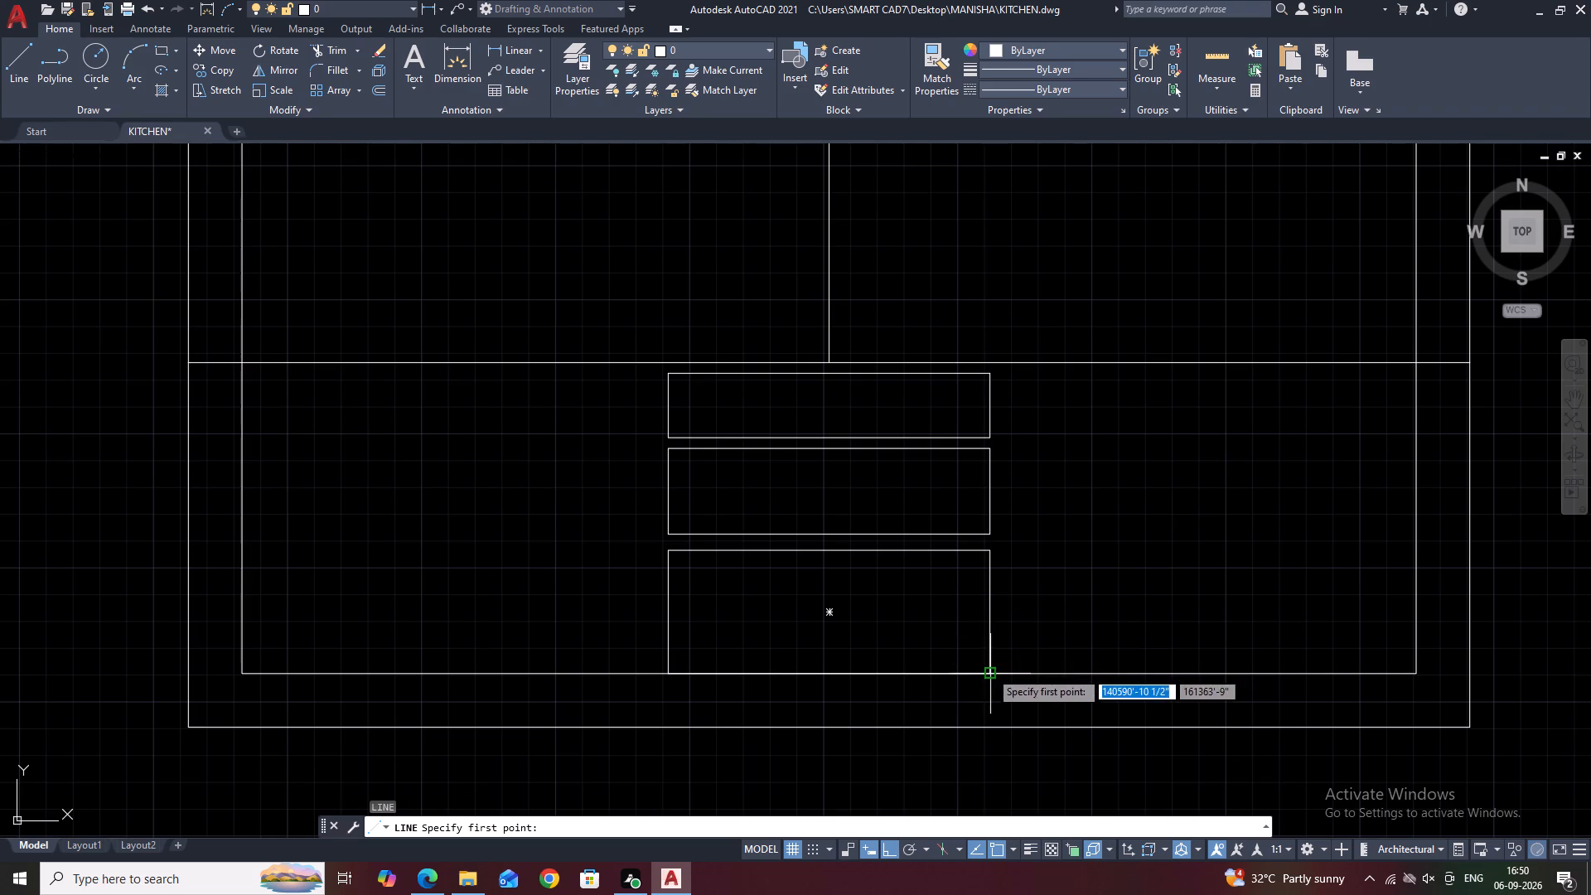
drag(991, 674, 991, 665)
click(987, 363)
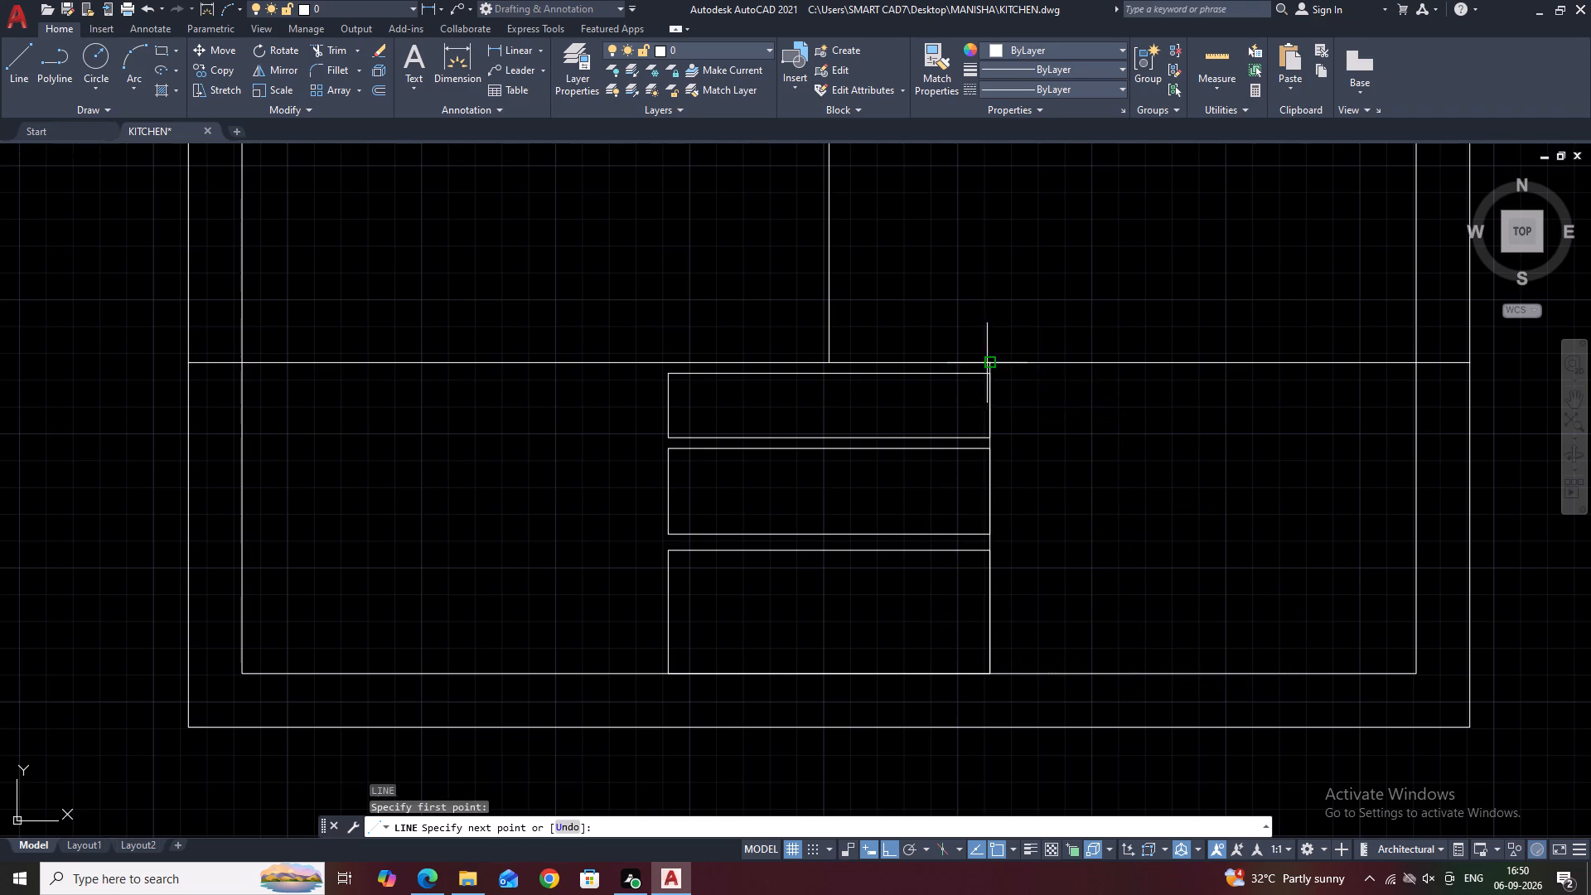
click(668, 364)
click(669, 677)
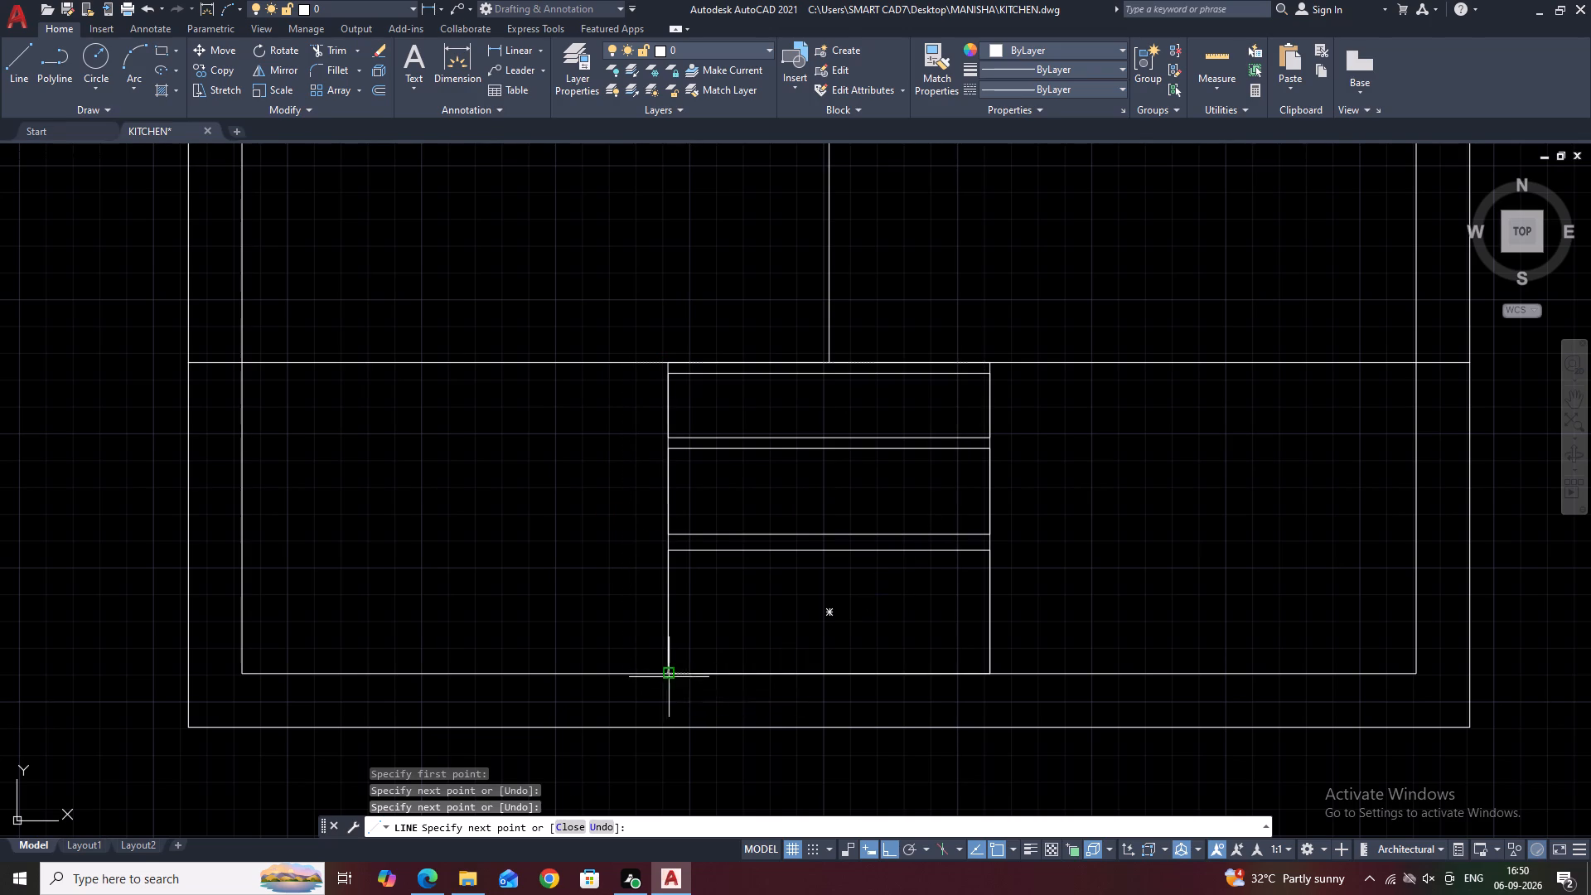
key(Escape)
Move the new left vertical line slightly right so it lies exactly on the rectangles' left edge.
scroll(659, 415, up, 2)
scroll(675, 491, up, 1)
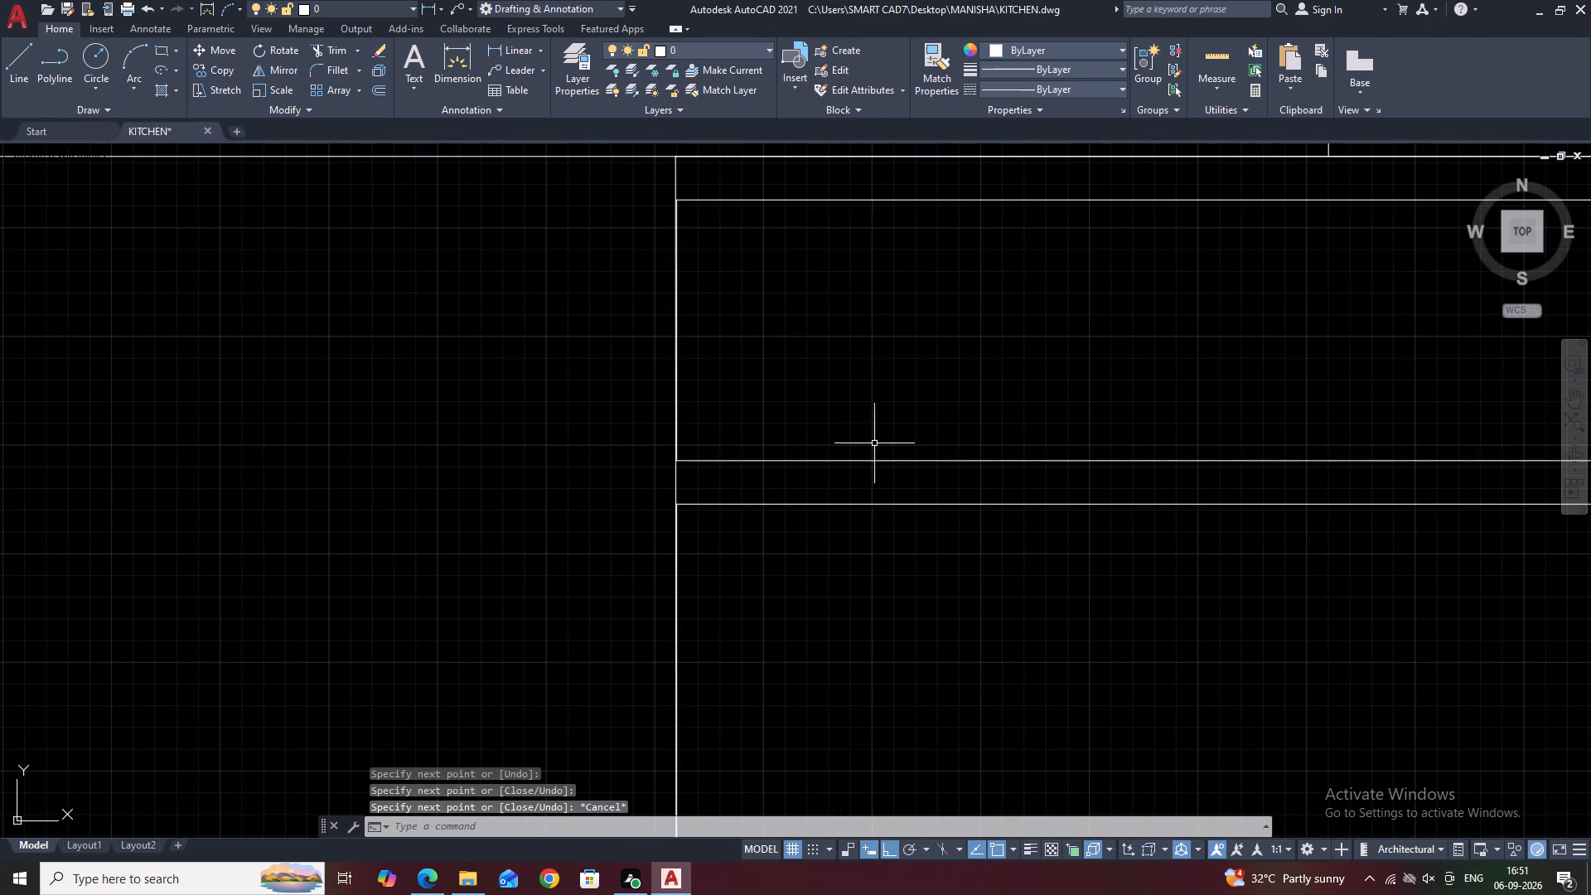
scroll(673, 215, up, 4)
scroll(703, 231, down, 3)
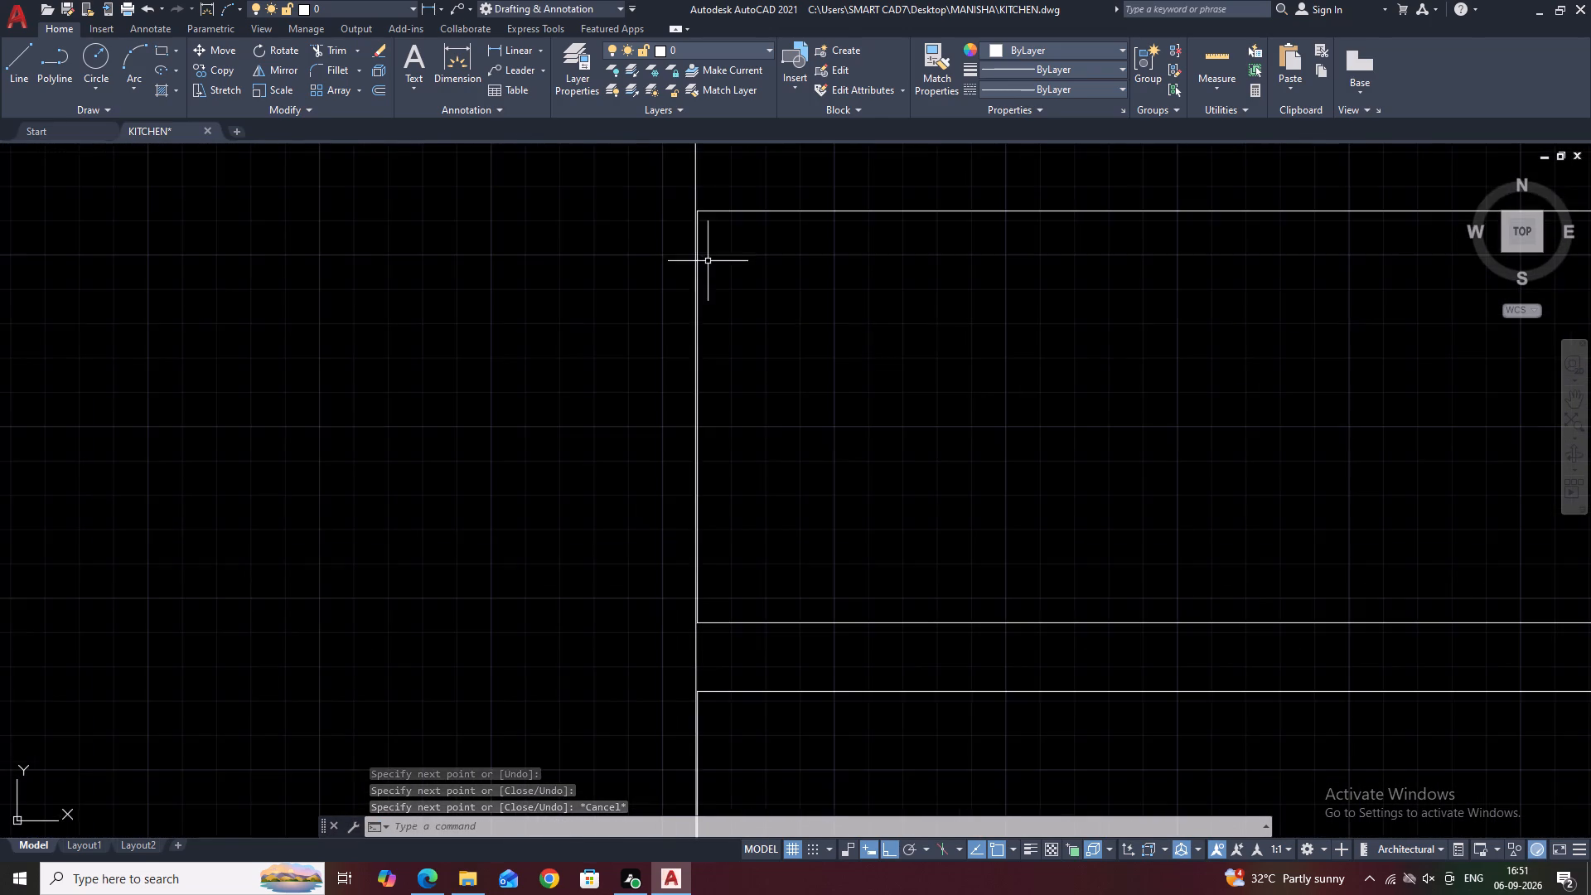
scroll(683, 195, down, 4)
scroll(682, 191, up, 3)
click(687, 200)
click(649, 183)
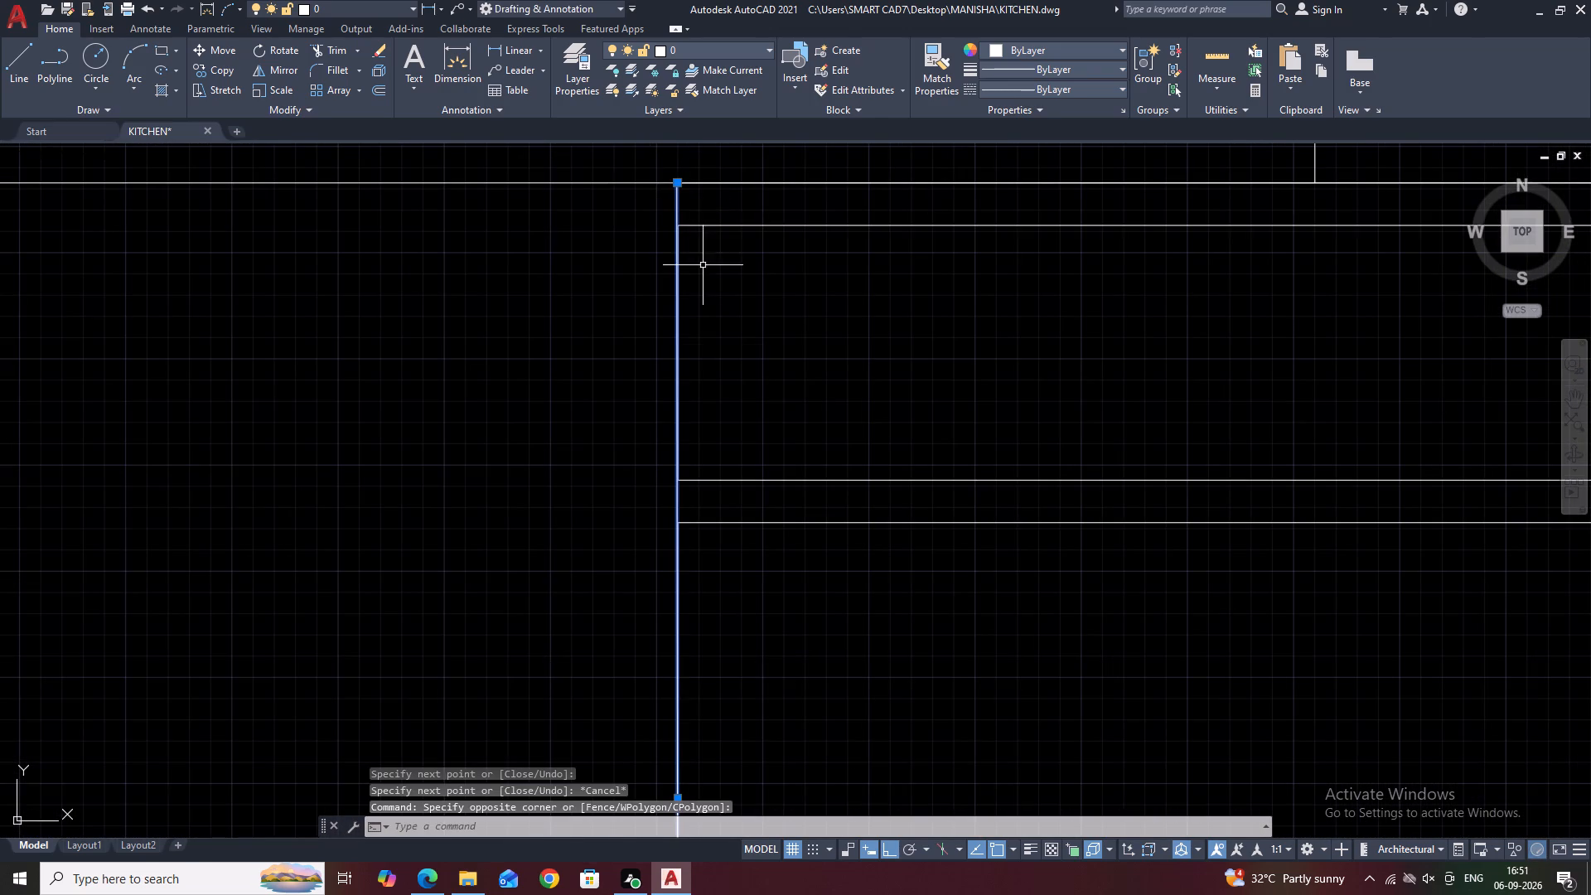
middle_drag(727, 393, 819, 278)
middle_drag(786, 560, 792, 335)
text(M)
key(space)
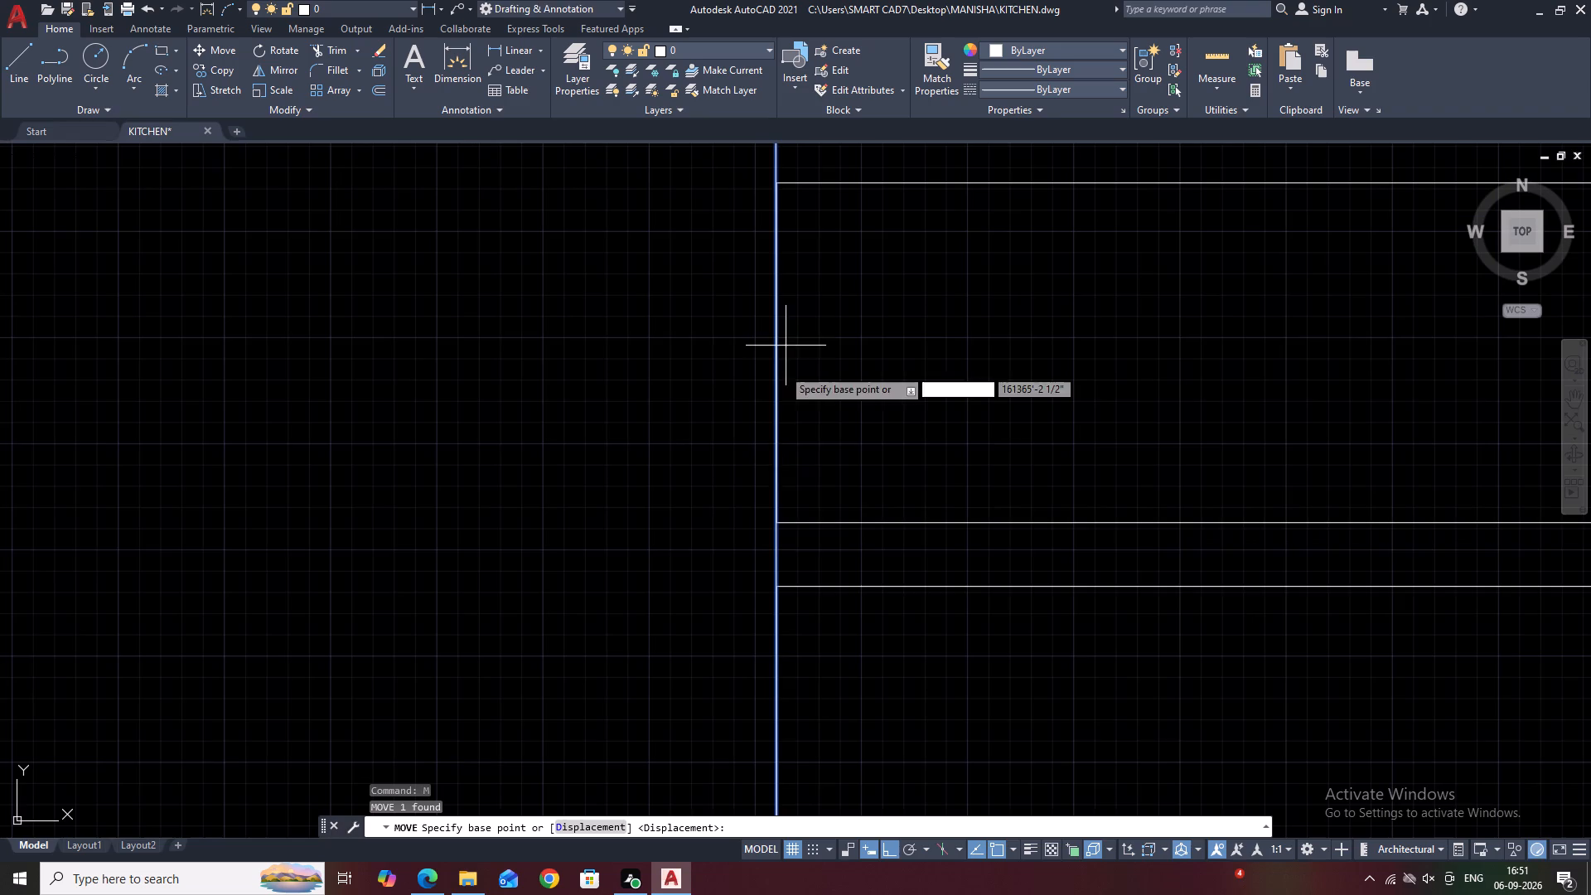
scroll(752, 556, up, 3)
scroll(848, 439, up, 8)
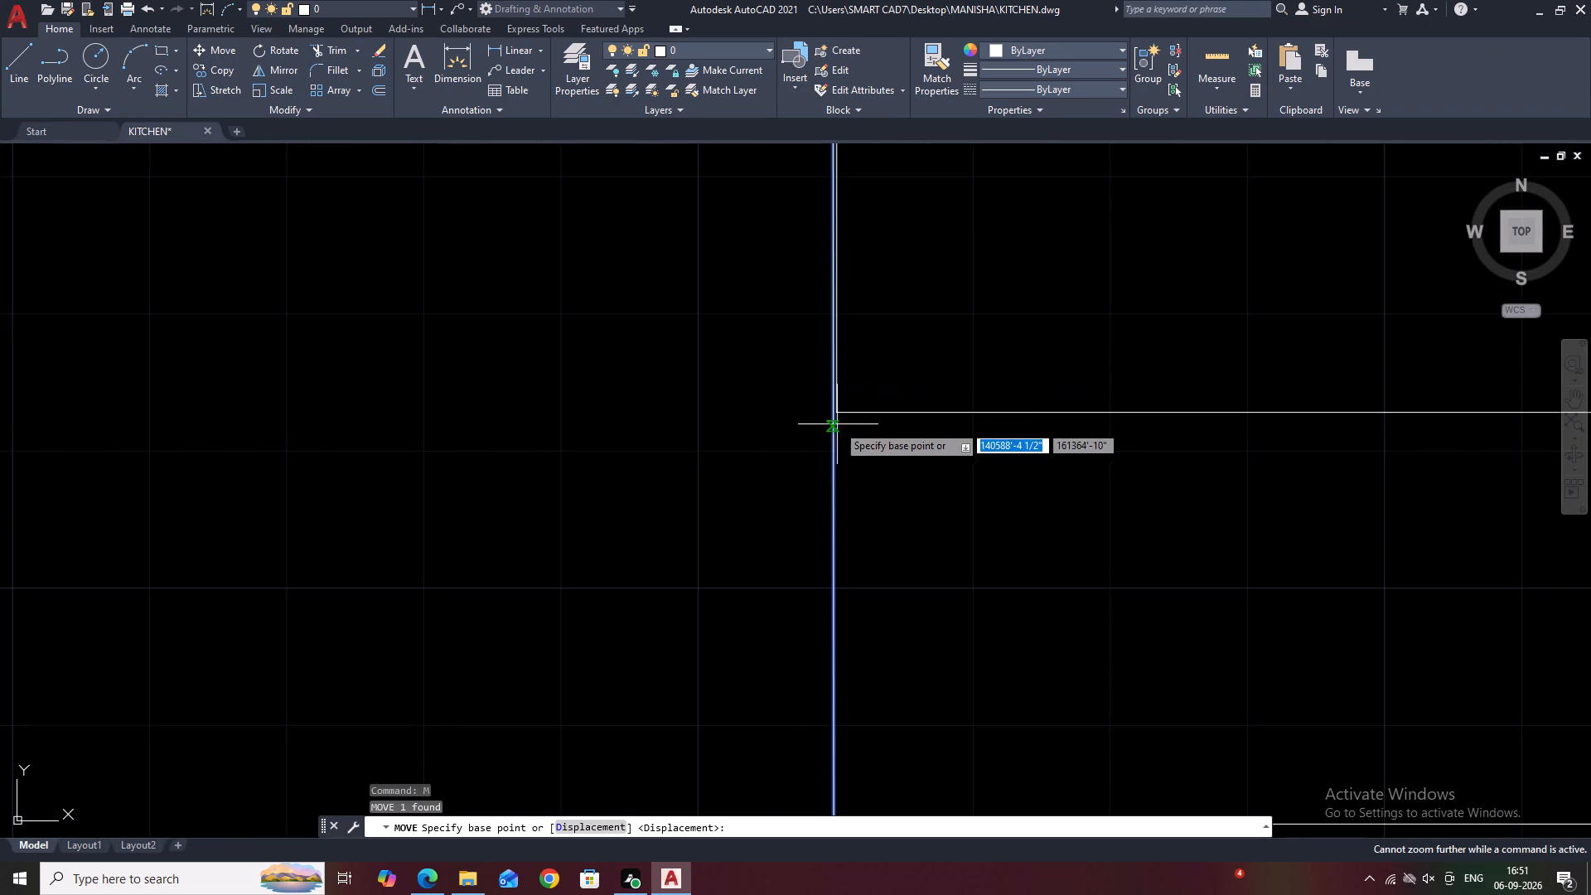
click(829, 417)
click(838, 416)
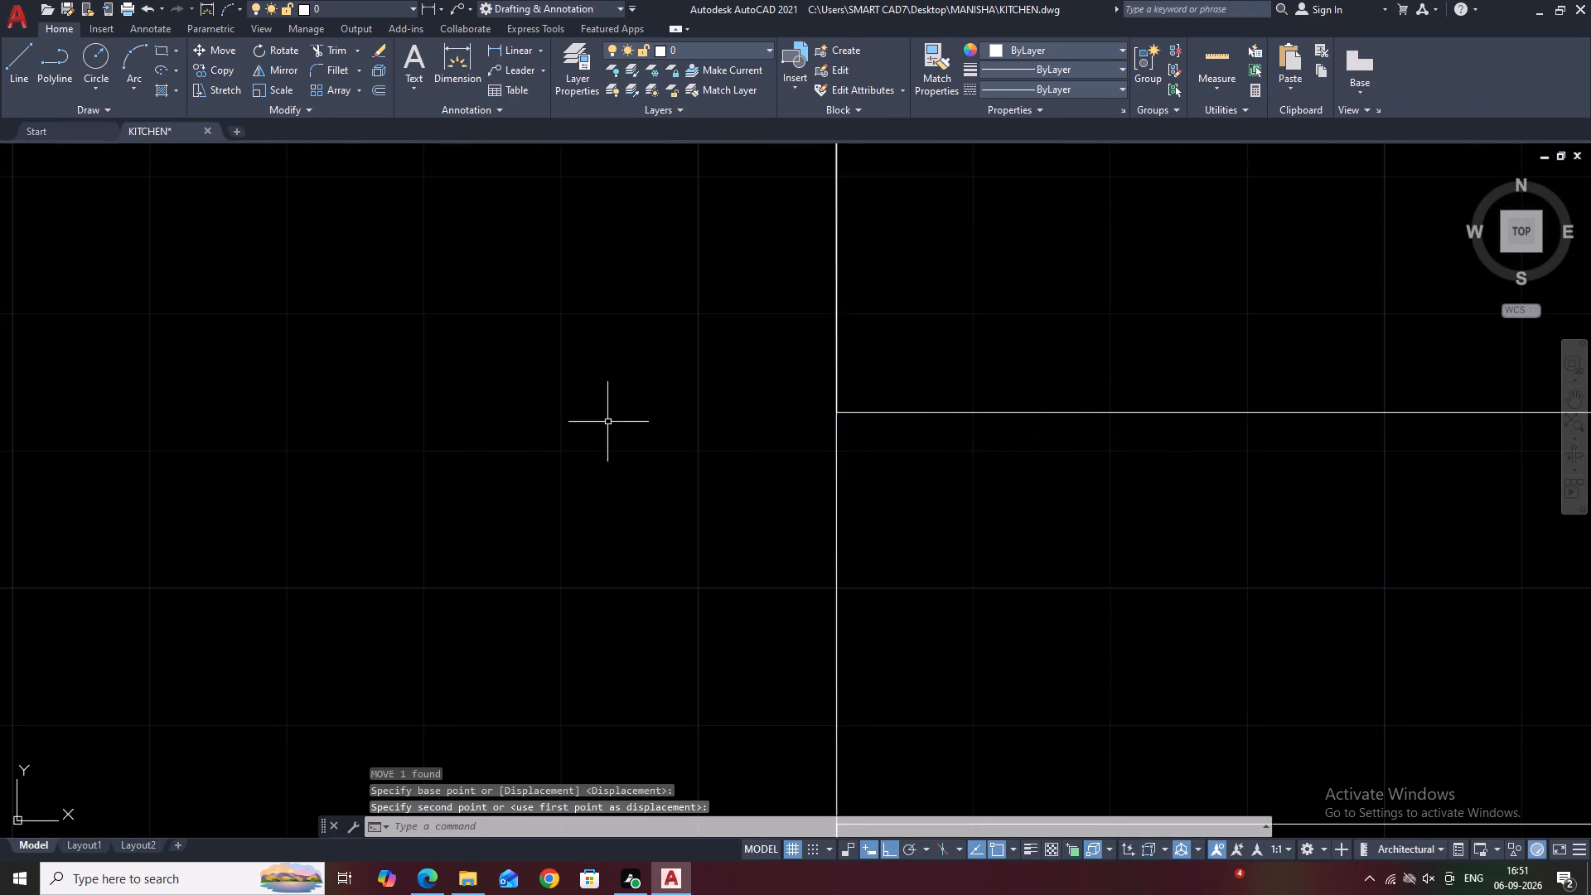
Examine how the new vertical side lines align with the edges of the three stacked rectangles.
scroll(894, 445, down, 9)
middle_drag(1177, 430, 1080, 443)
scroll(965, 518, up, 1)
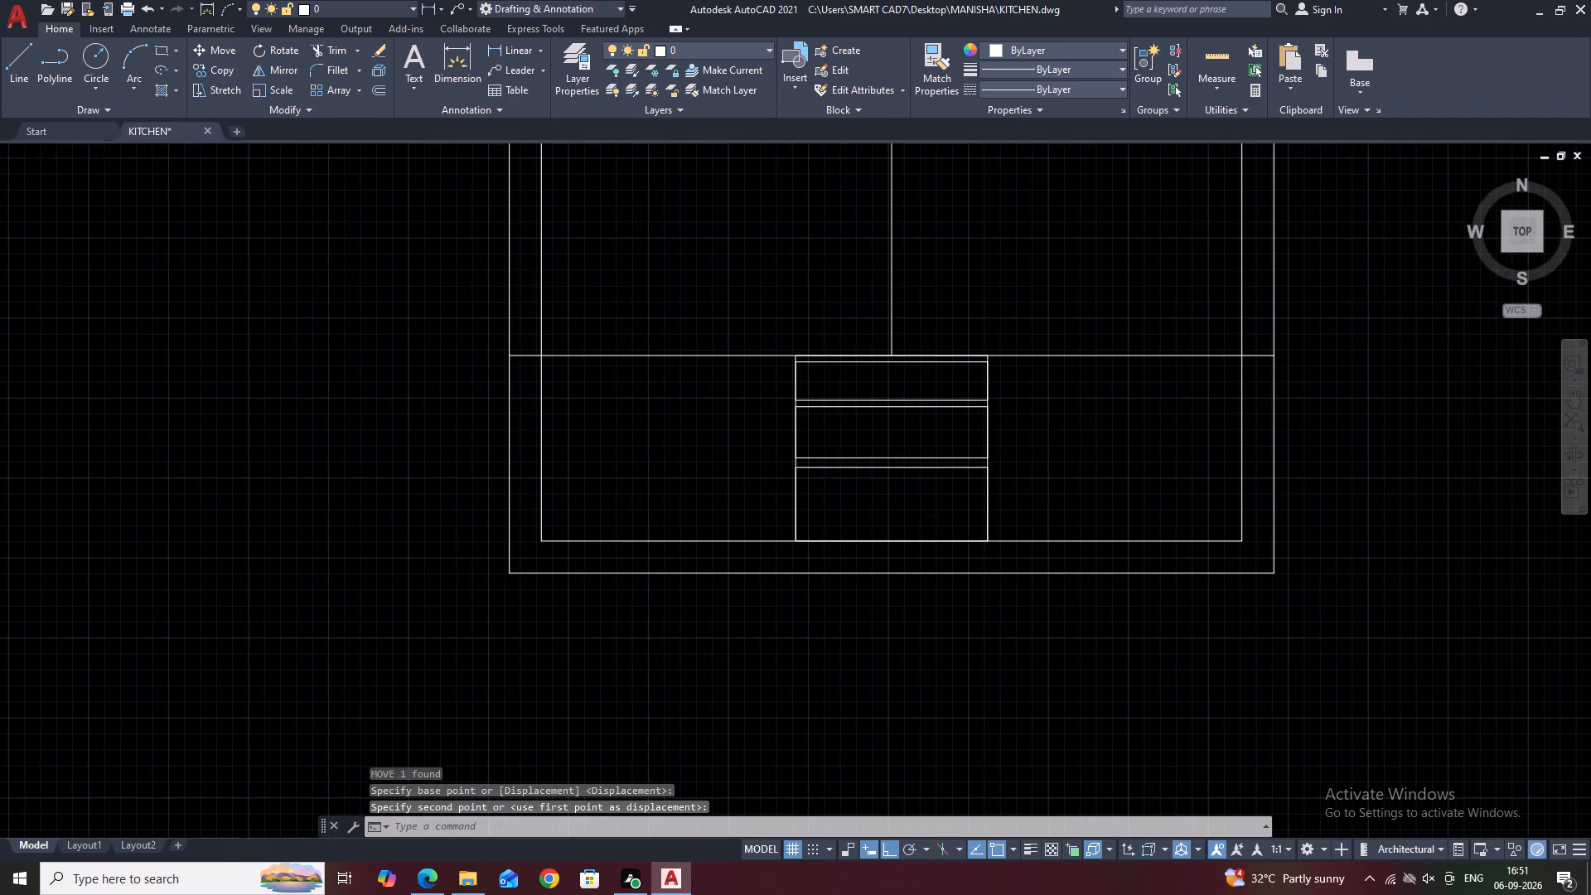
scroll(965, 518, up, 4)
scroll(1046, 463, down, 4)
scroll(693, 437, up, 3)
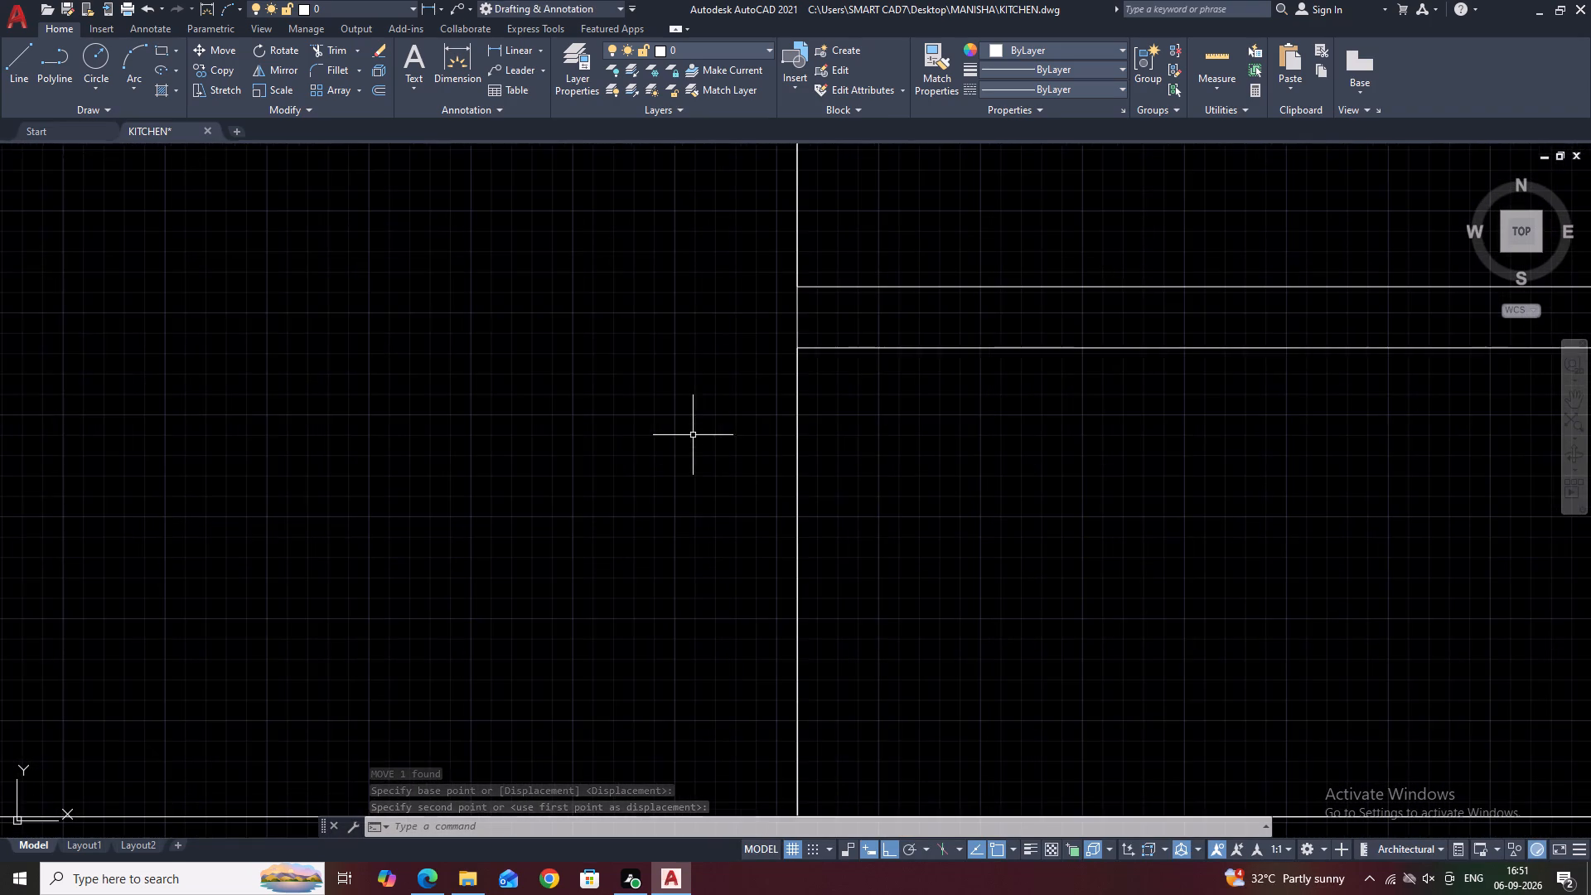
scroll(790, 350, up, 5)
scroll(819, 336, down, 7)
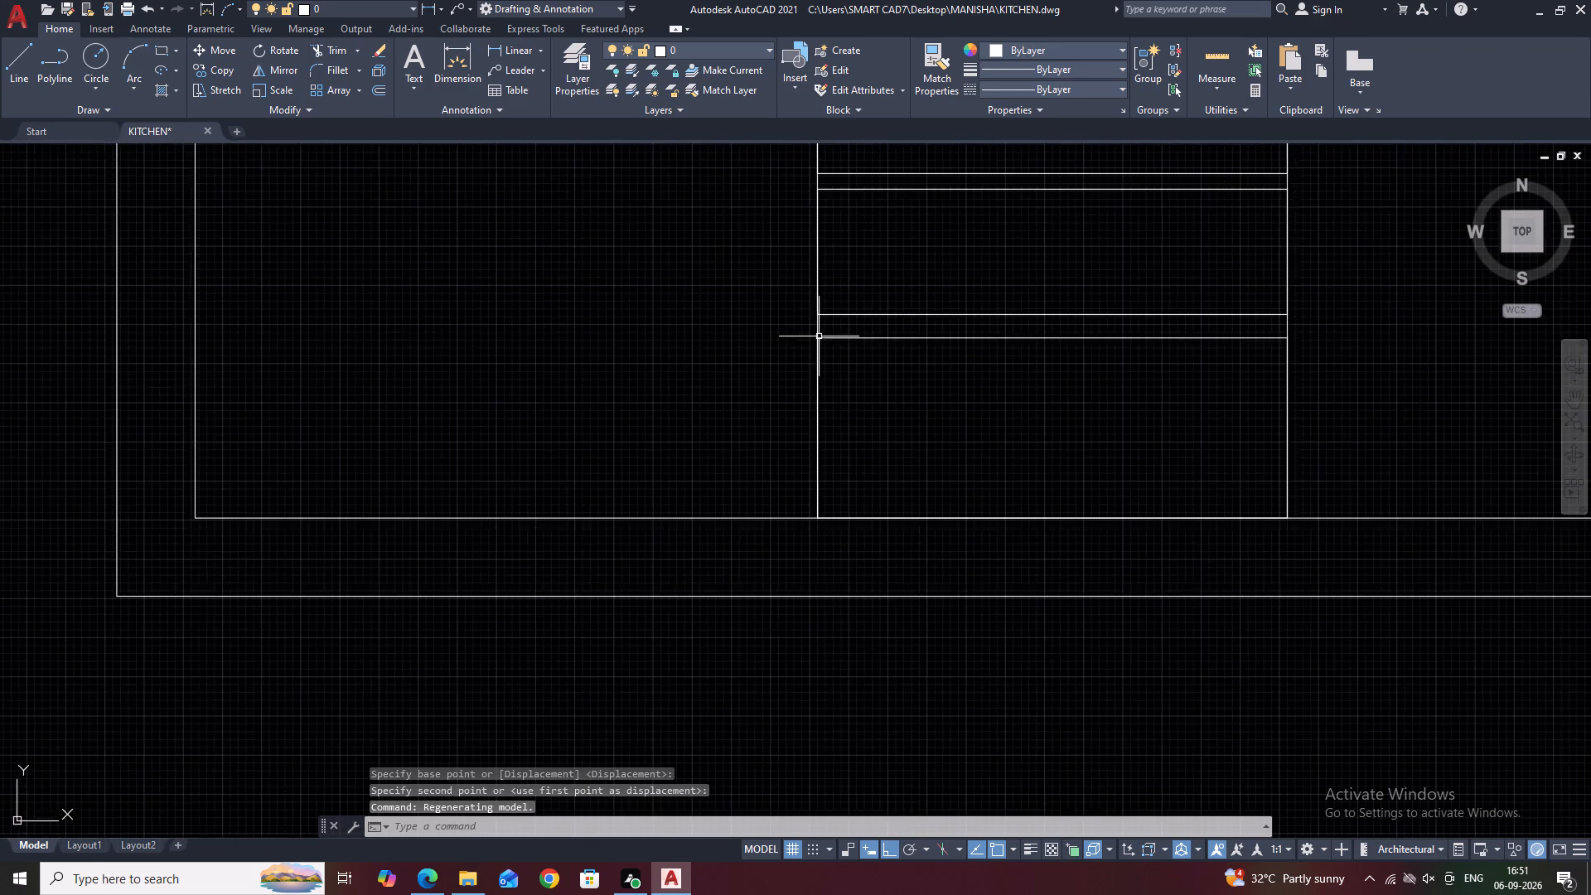
scroll(819, 336, down, 3)
middle_drag(970, 402, 894, 515)
scroll(909, 513, down, 1)
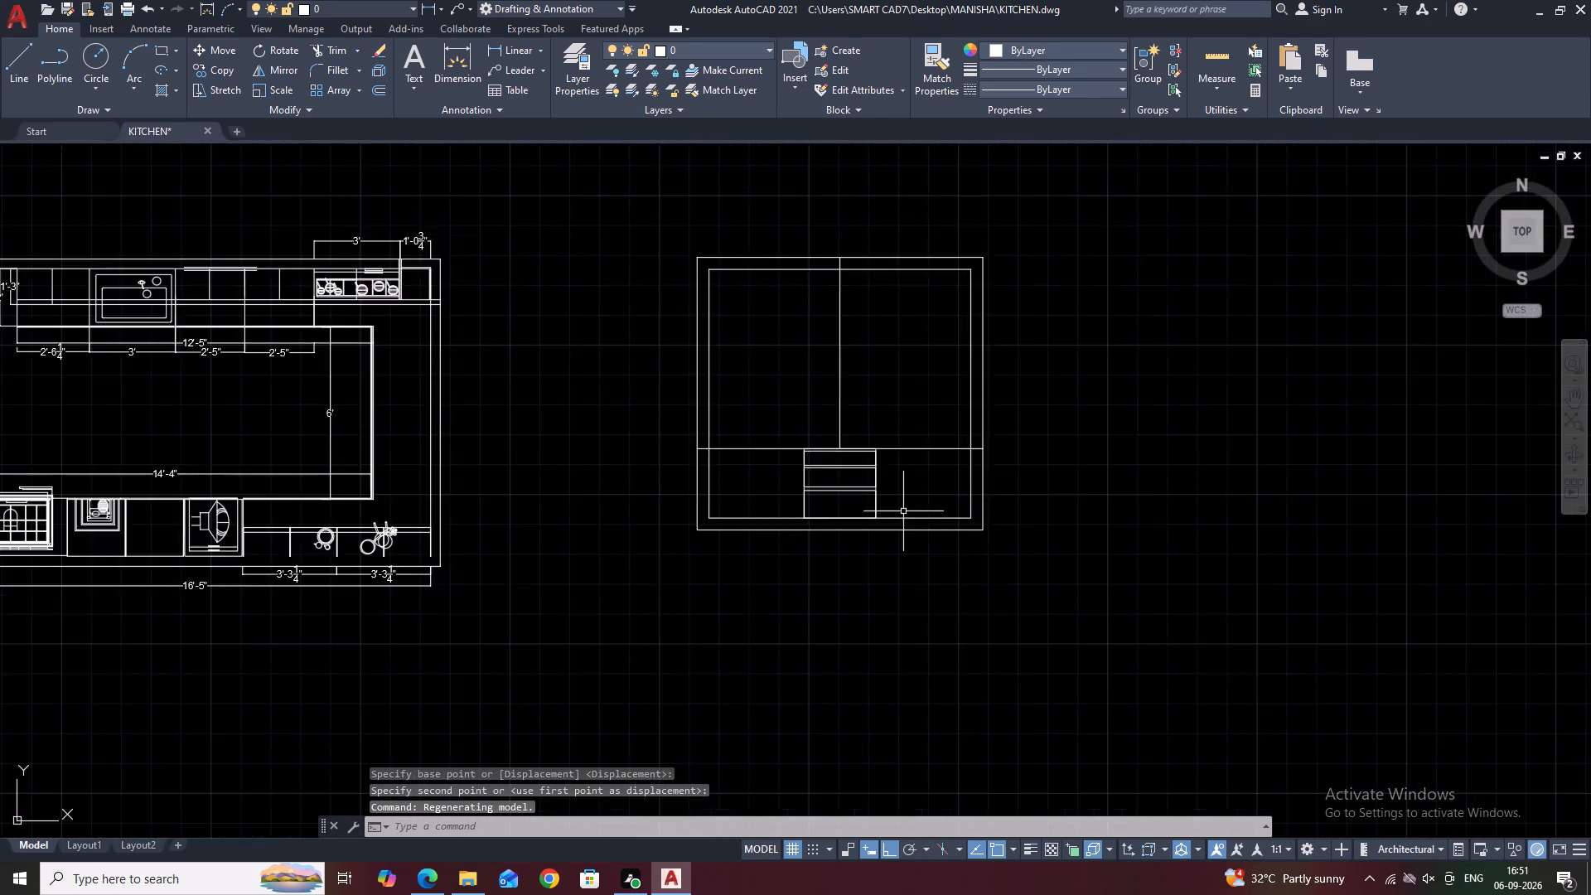
scroll(889, 510, up, 4)
middle_click(887, 510)
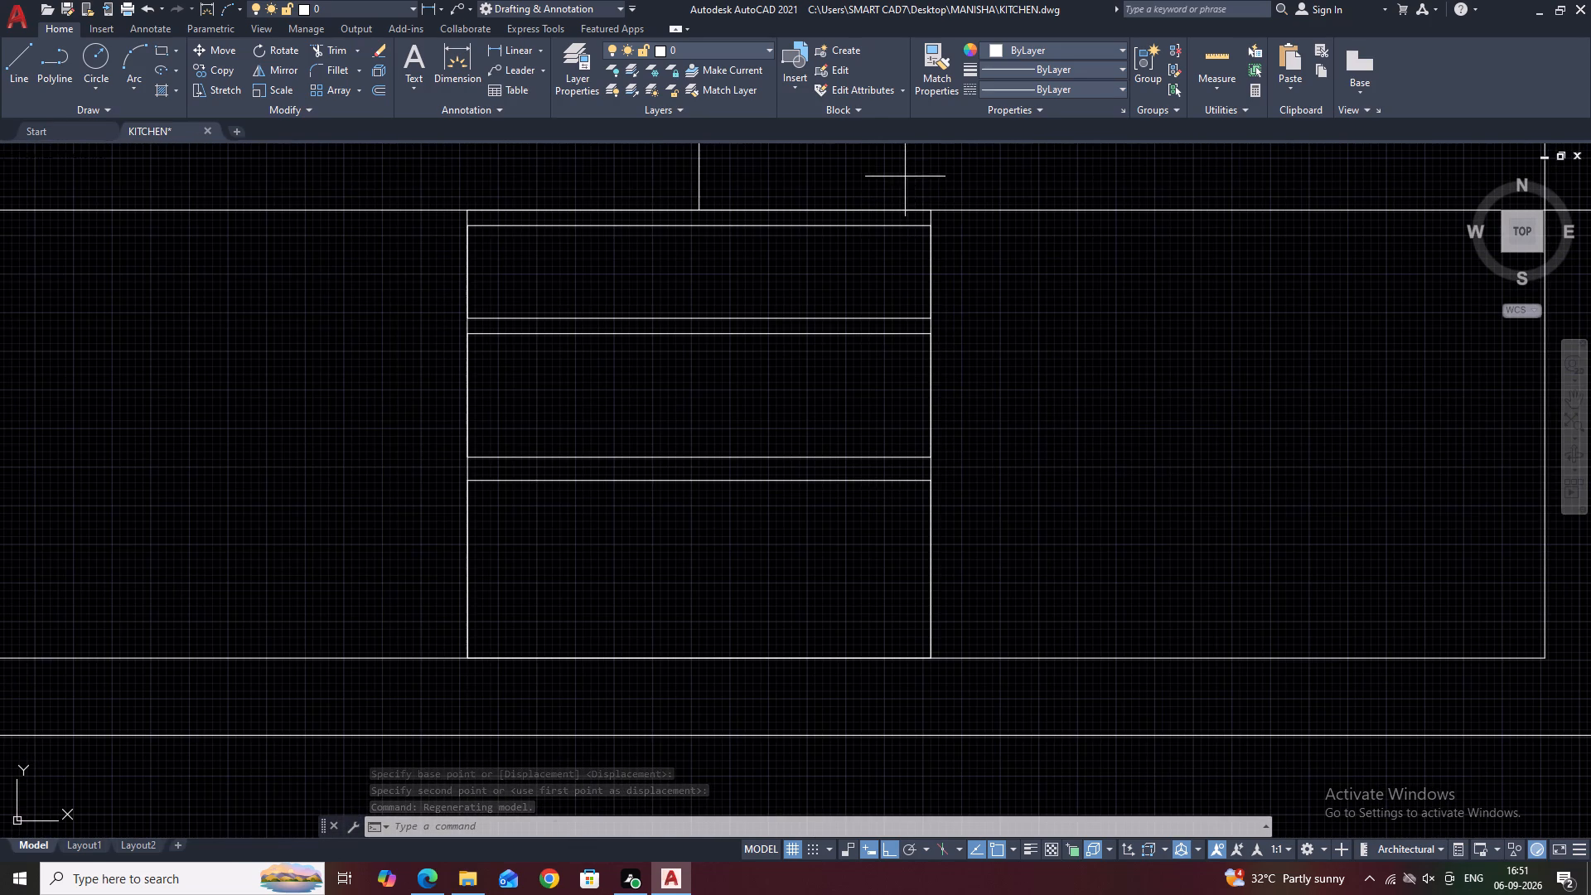
click(905, 177)
click(934, 593)
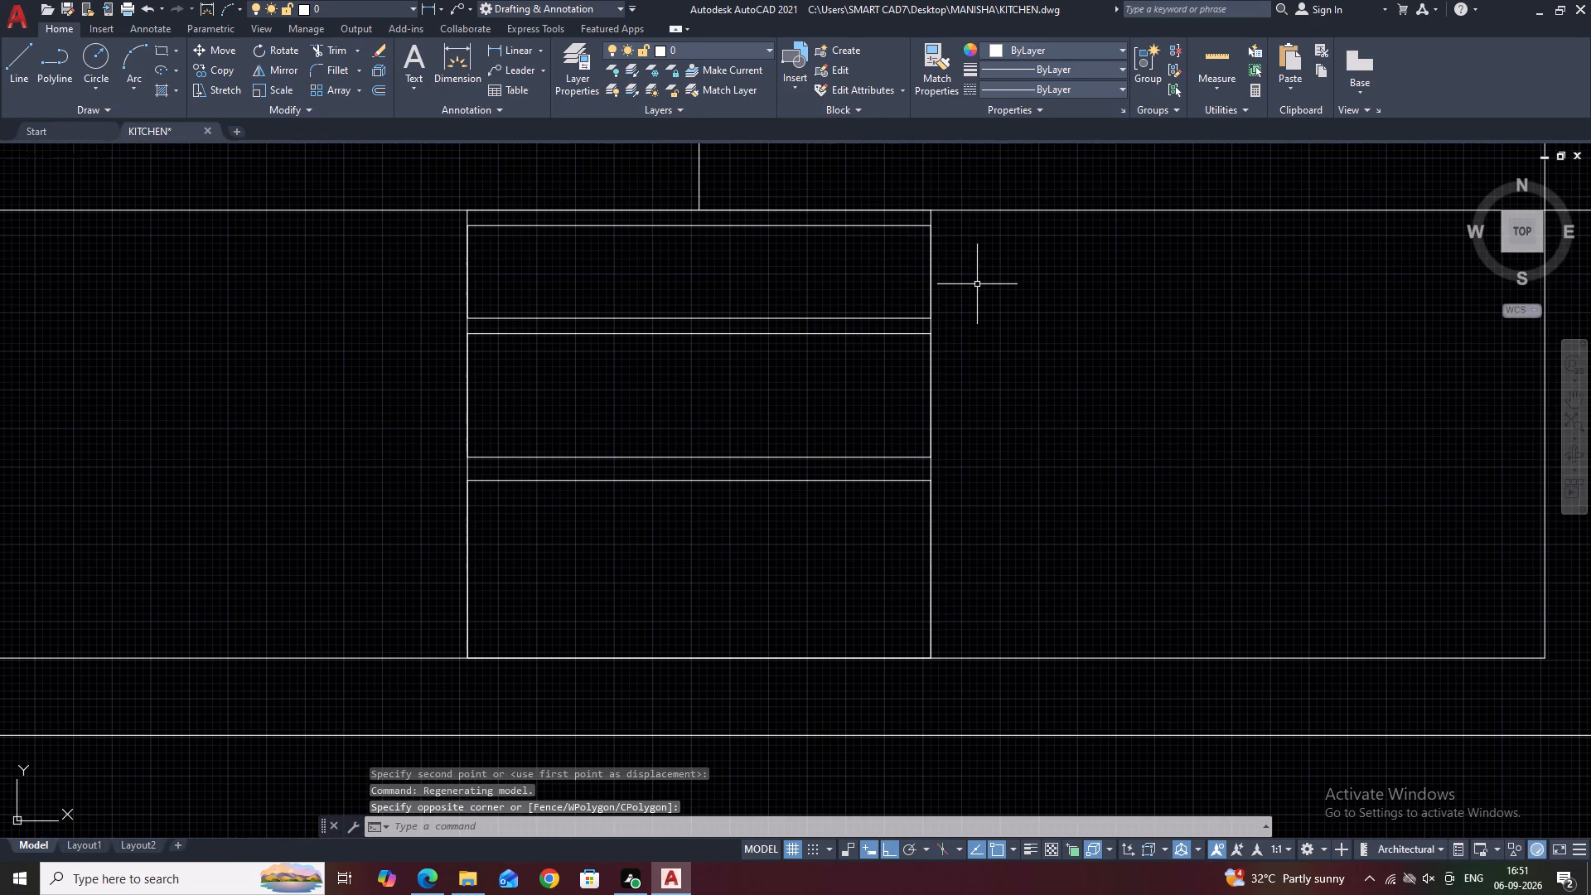
middle_drag(977, 294, 946, 399)
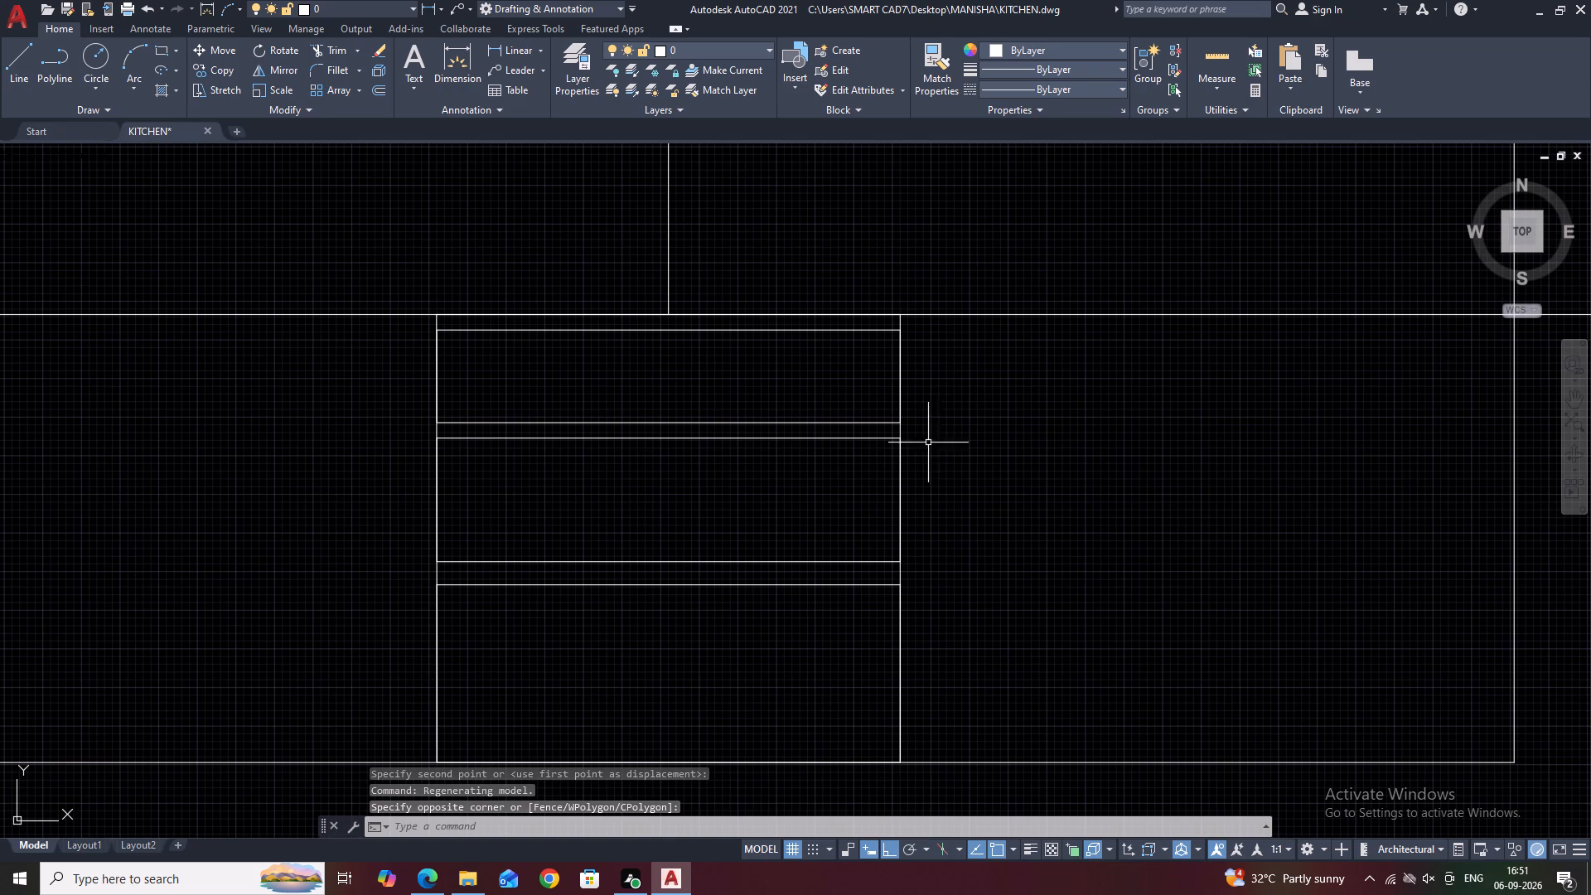
middle_drag(921, 454, 805, 439)
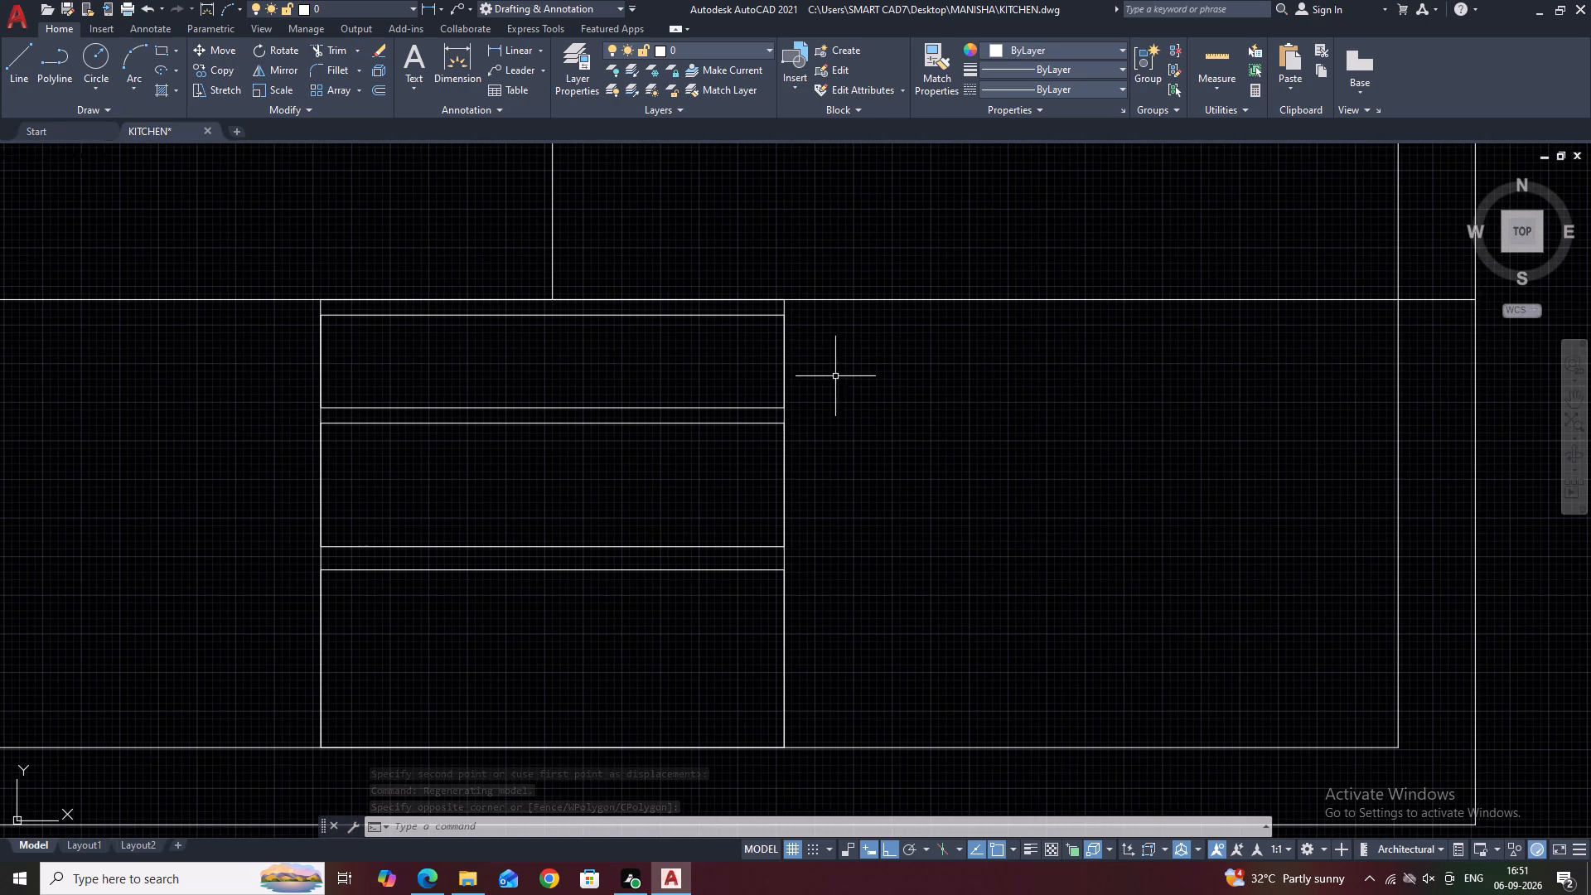
middle_drag(781, 388, 795, 484)
middle_drag(675, 467, 863, 397)
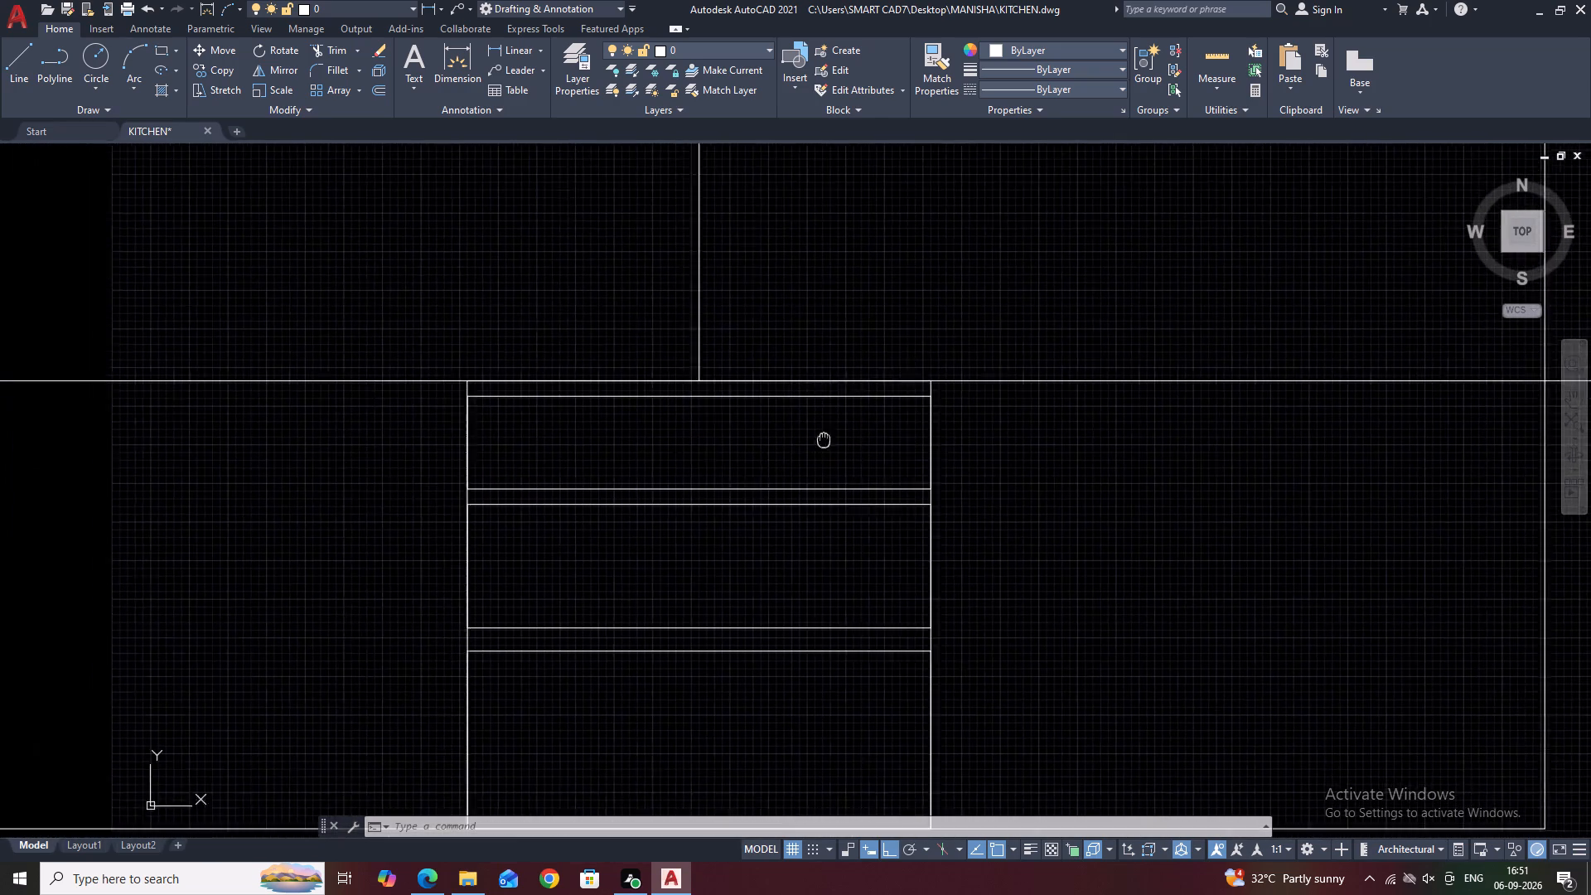
middle_drag(863, 397, 877, 375)
scroll(905, 352, down, 1)
middle_drag(702, 409, 807, 438)
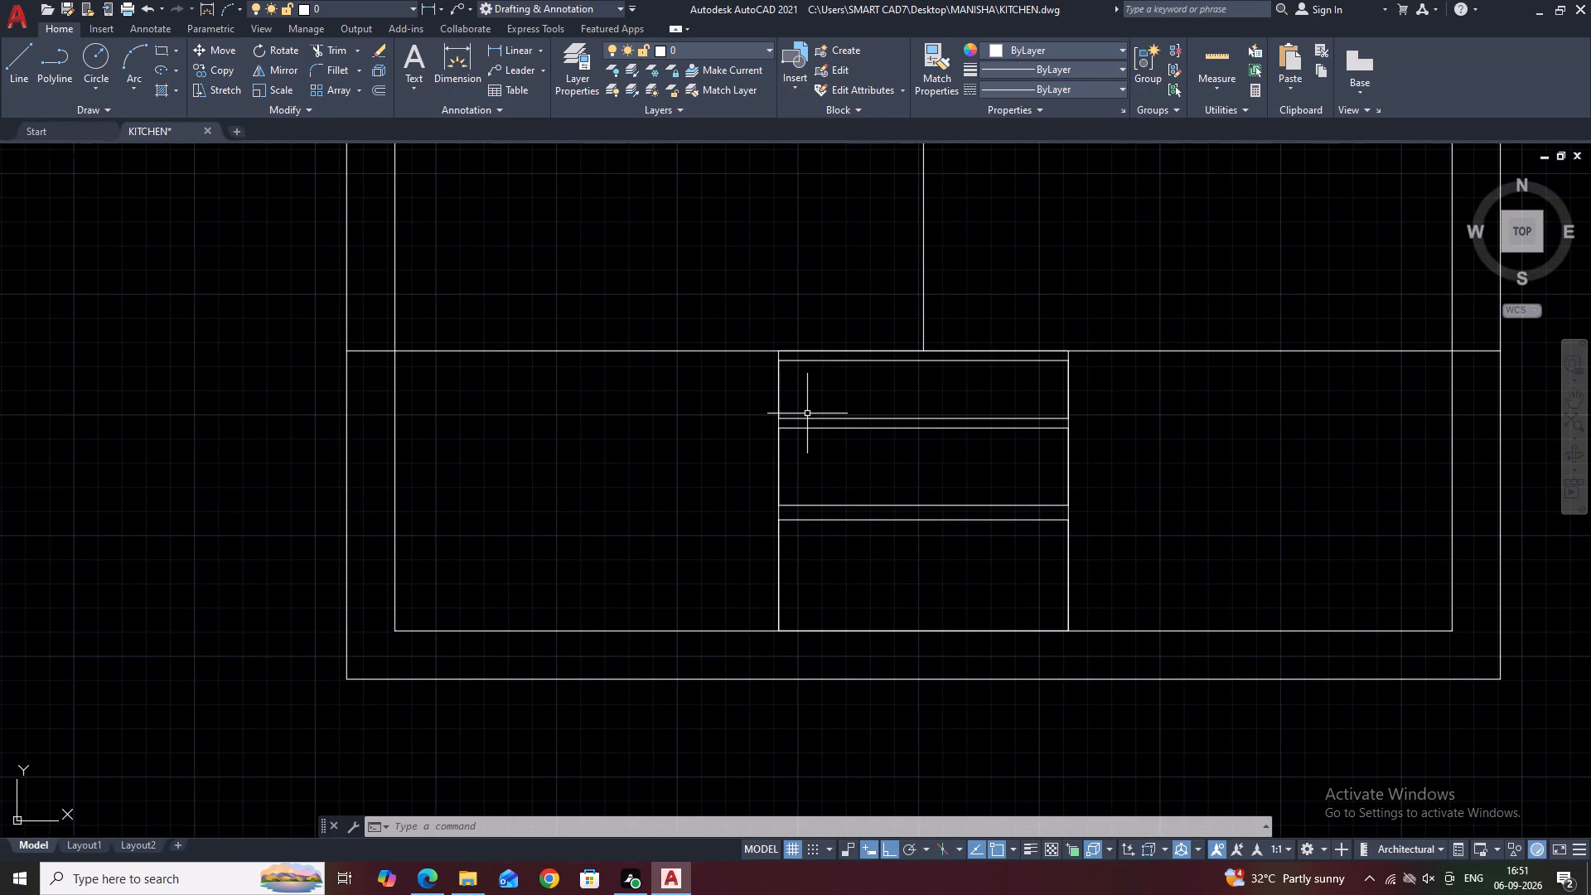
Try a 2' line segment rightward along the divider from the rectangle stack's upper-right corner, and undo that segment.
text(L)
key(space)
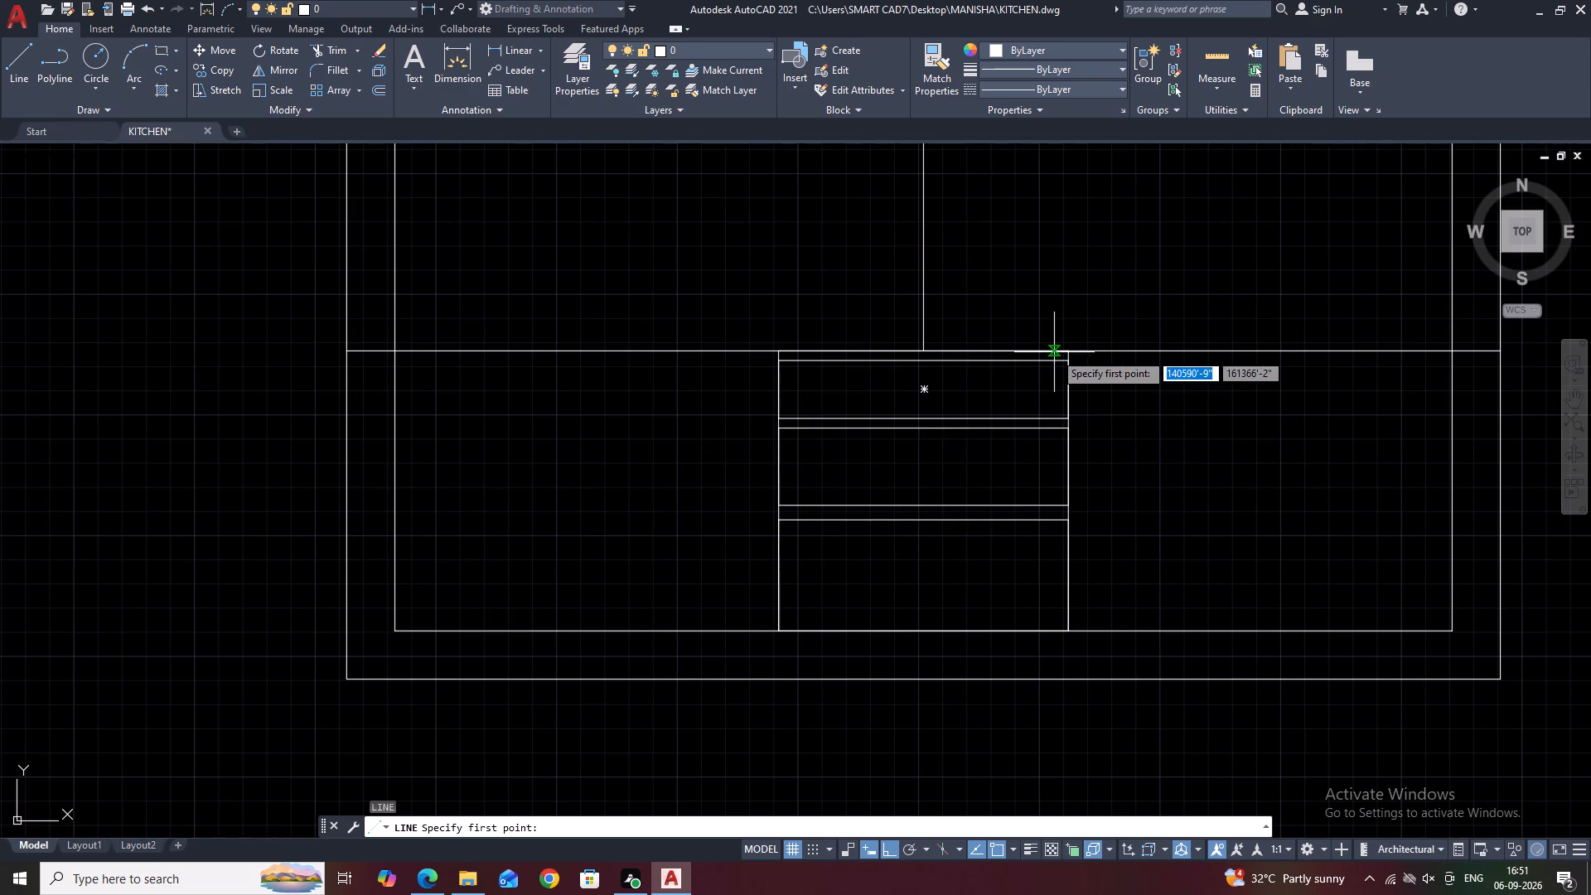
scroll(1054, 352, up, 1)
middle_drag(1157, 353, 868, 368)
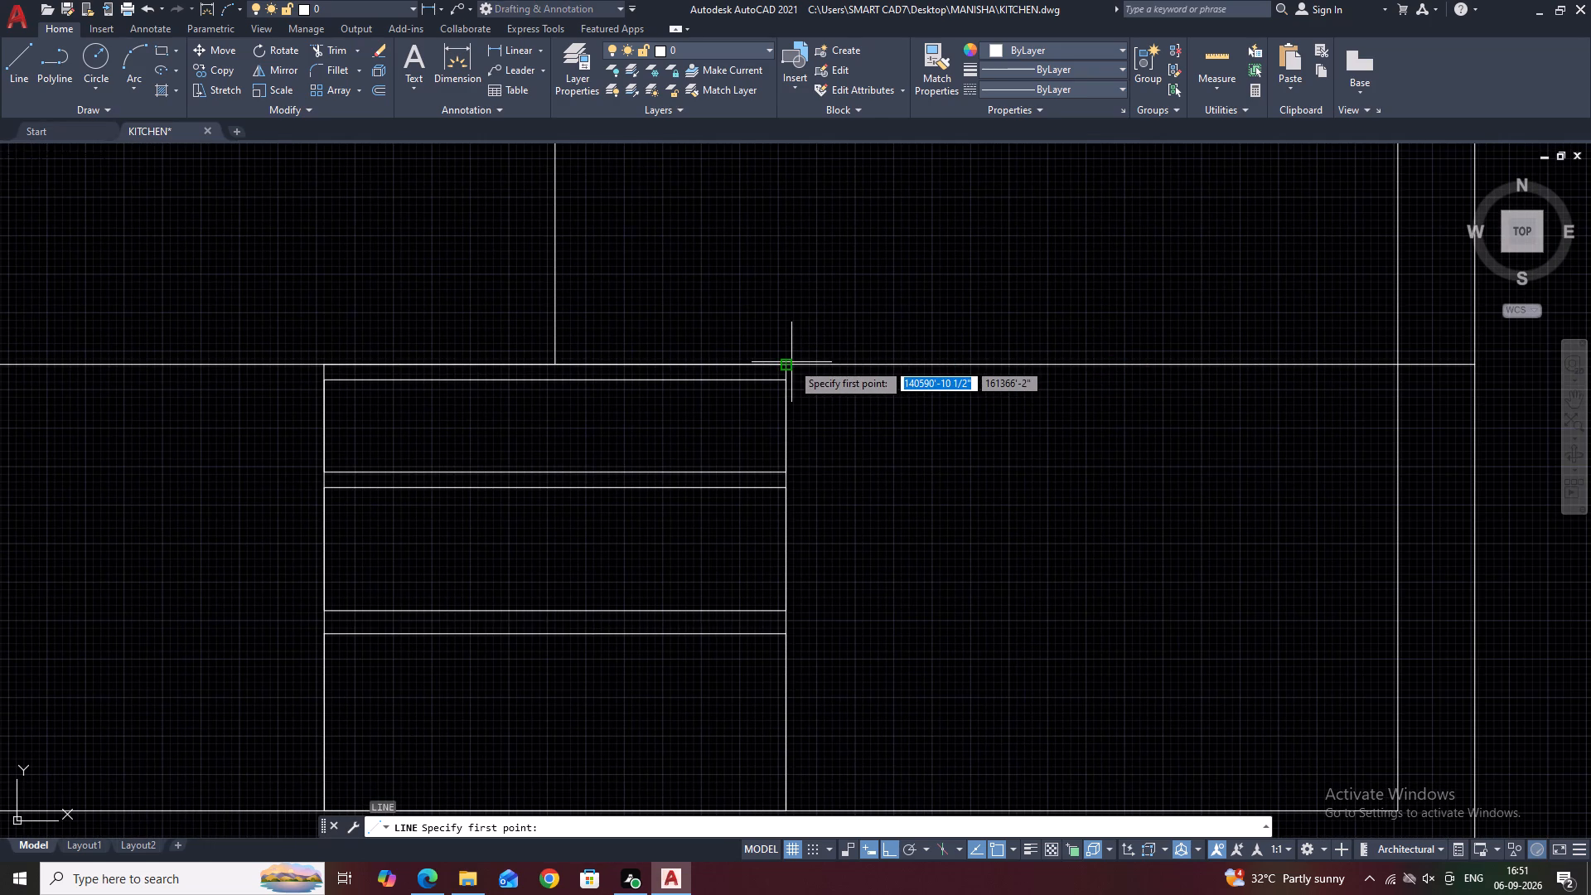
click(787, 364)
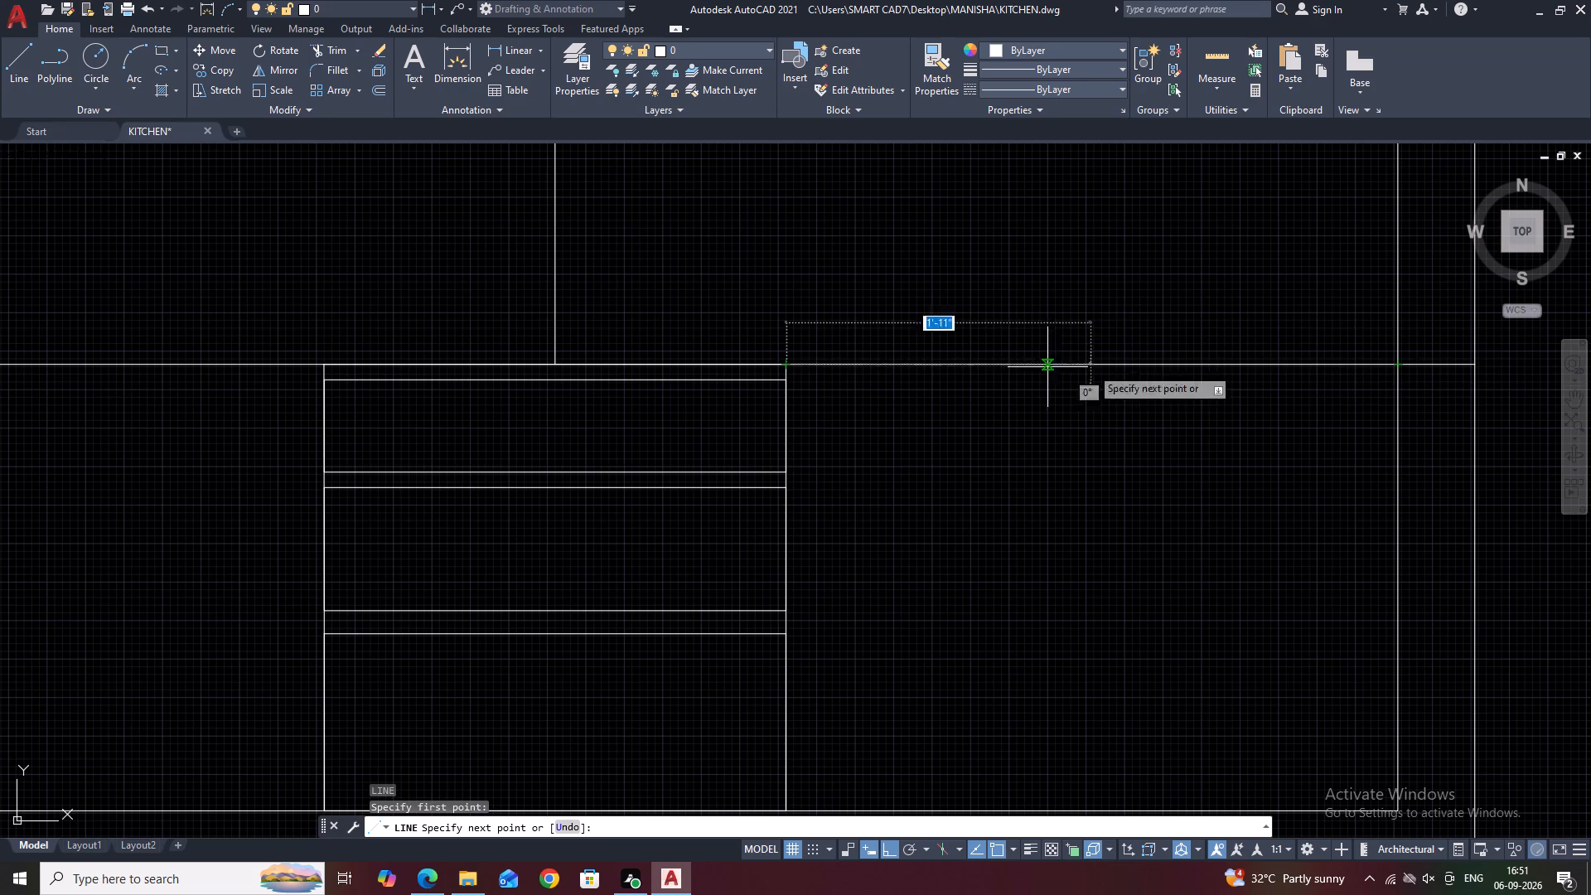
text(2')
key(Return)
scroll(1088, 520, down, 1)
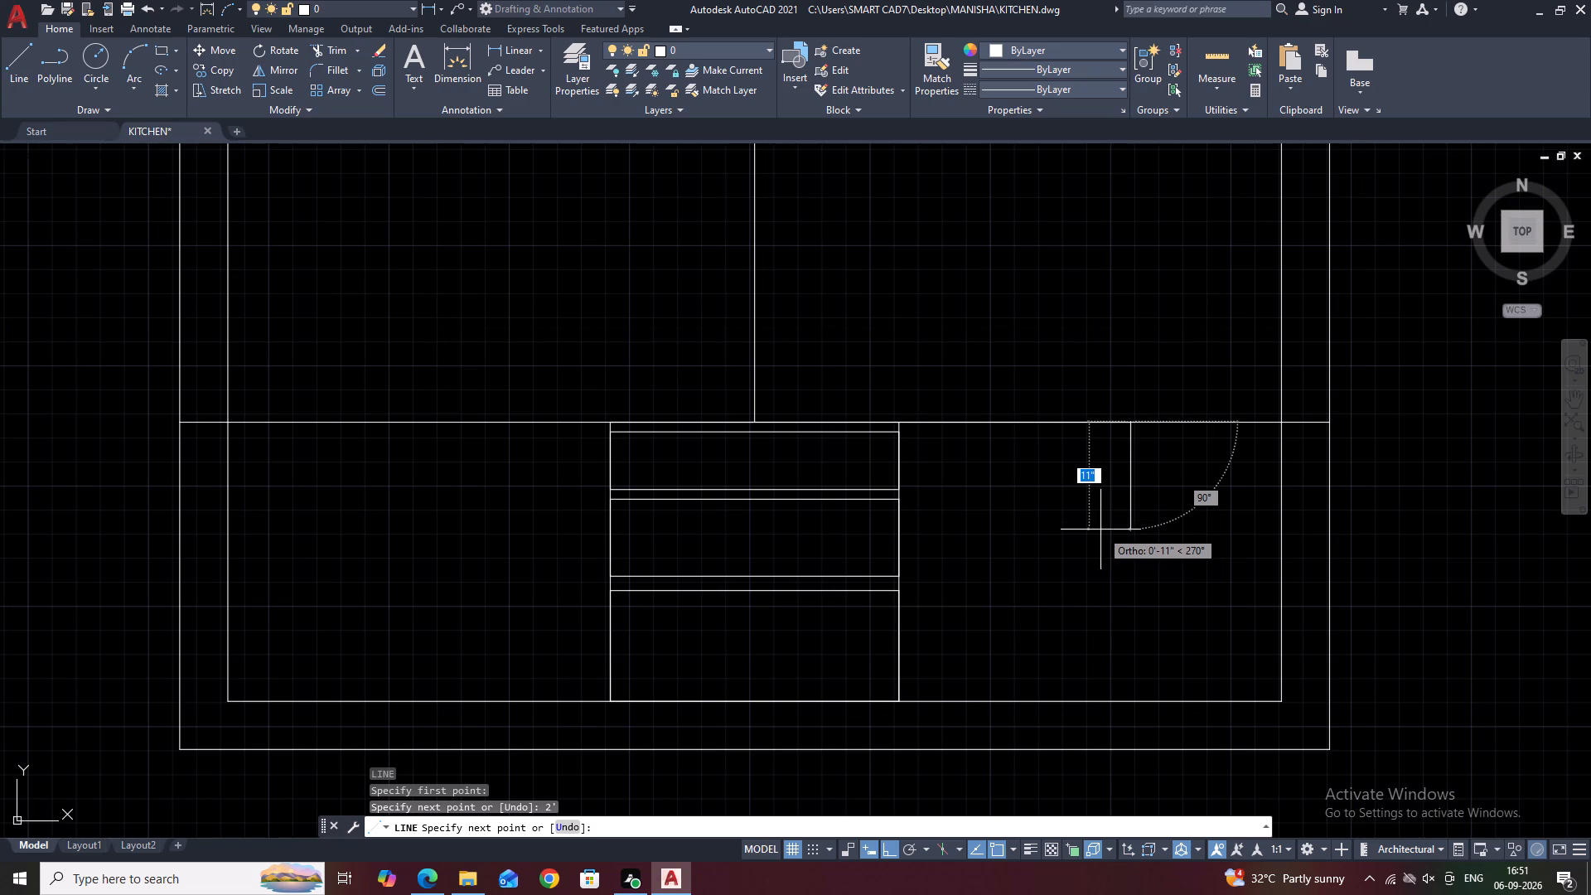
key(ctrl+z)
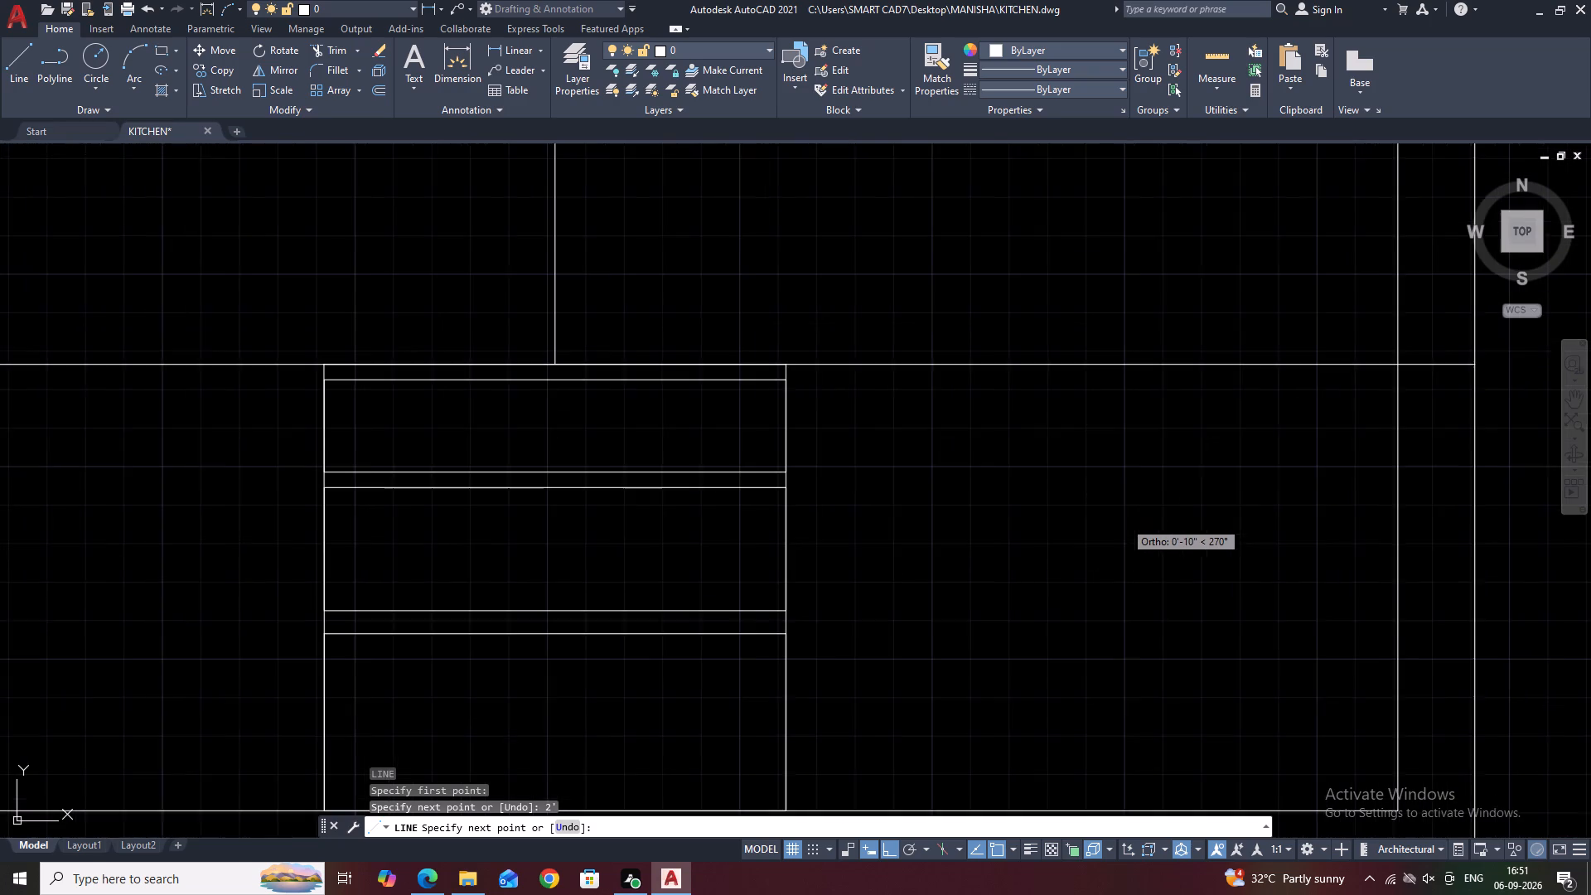
Draw a 1'4" segment rightward from the stack's upper-right corner, down to the inner border's bottom line, and back to the stack's lower-right corner.
text(1'4)
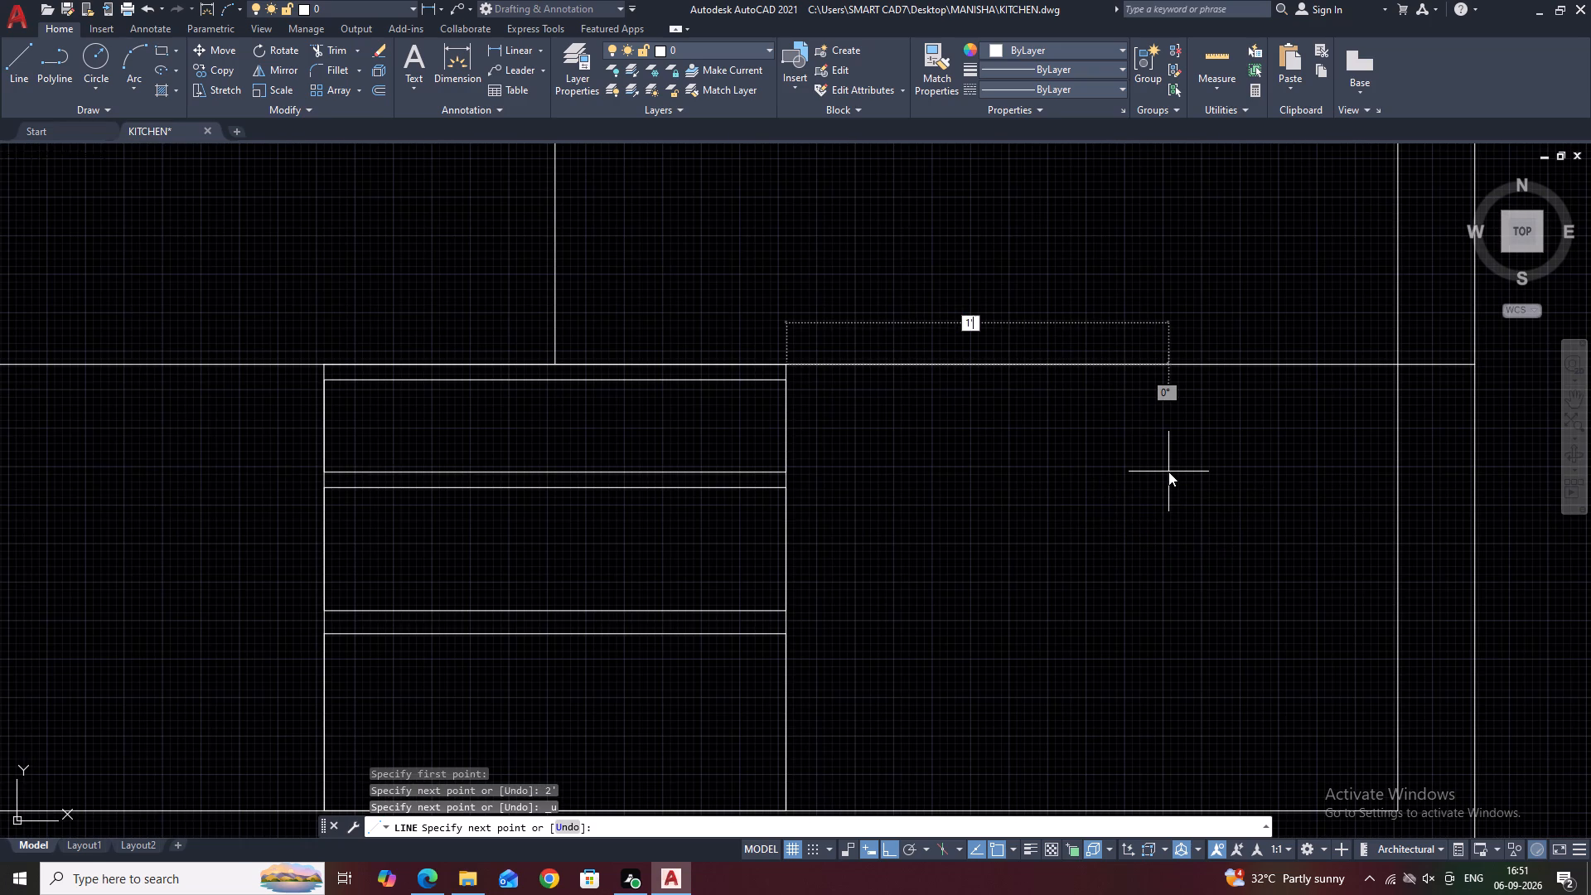
key(Return)
scroll(1012, 544, down, 1)
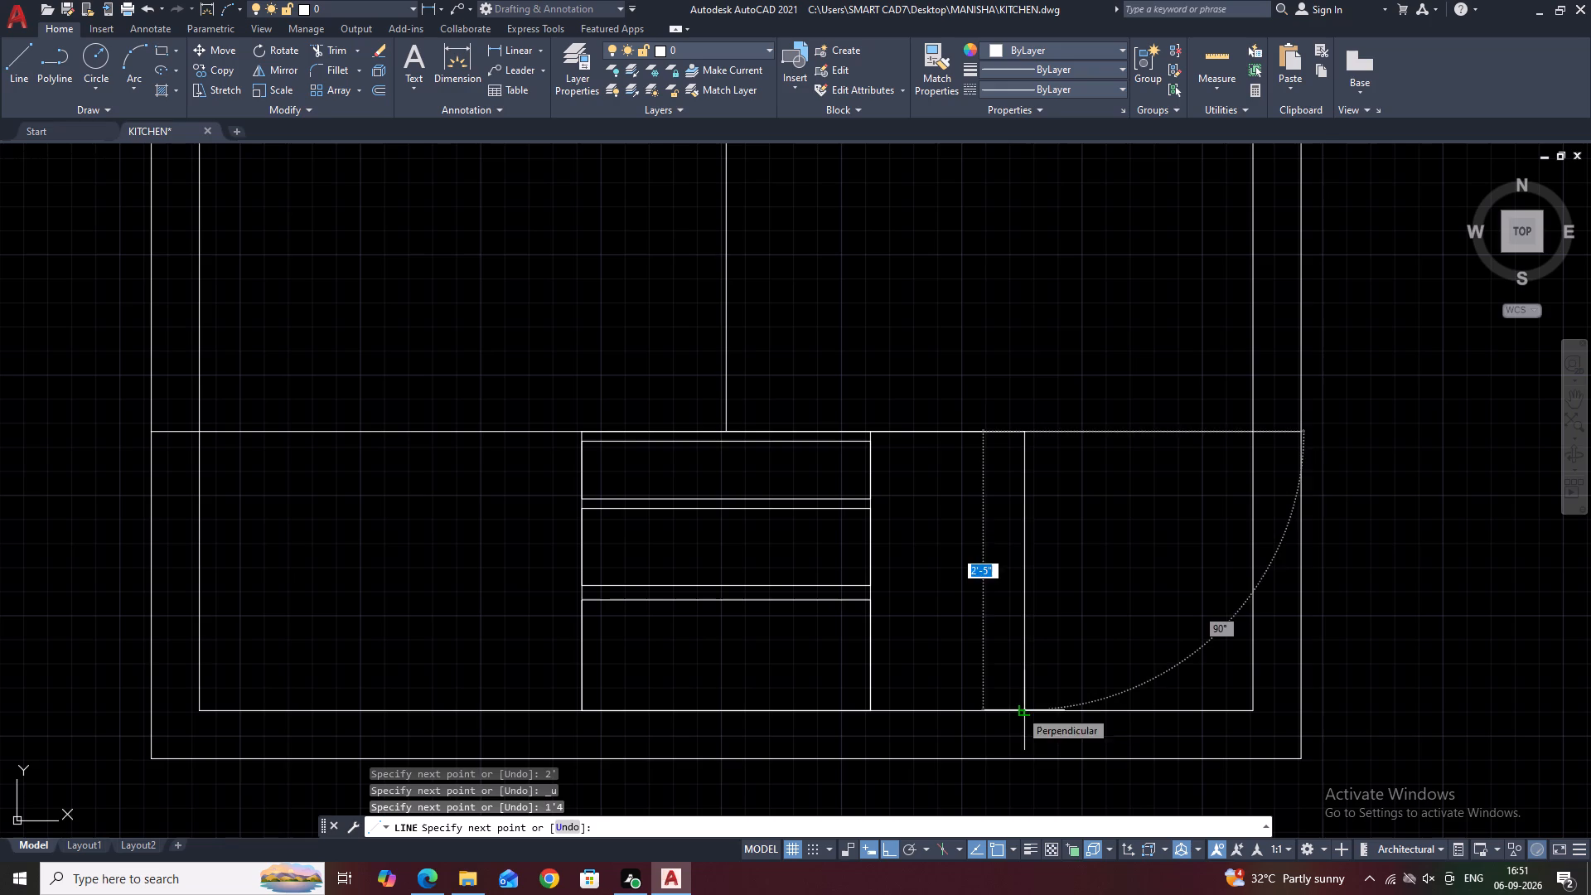
click(1019, 709)
click(872, 709)
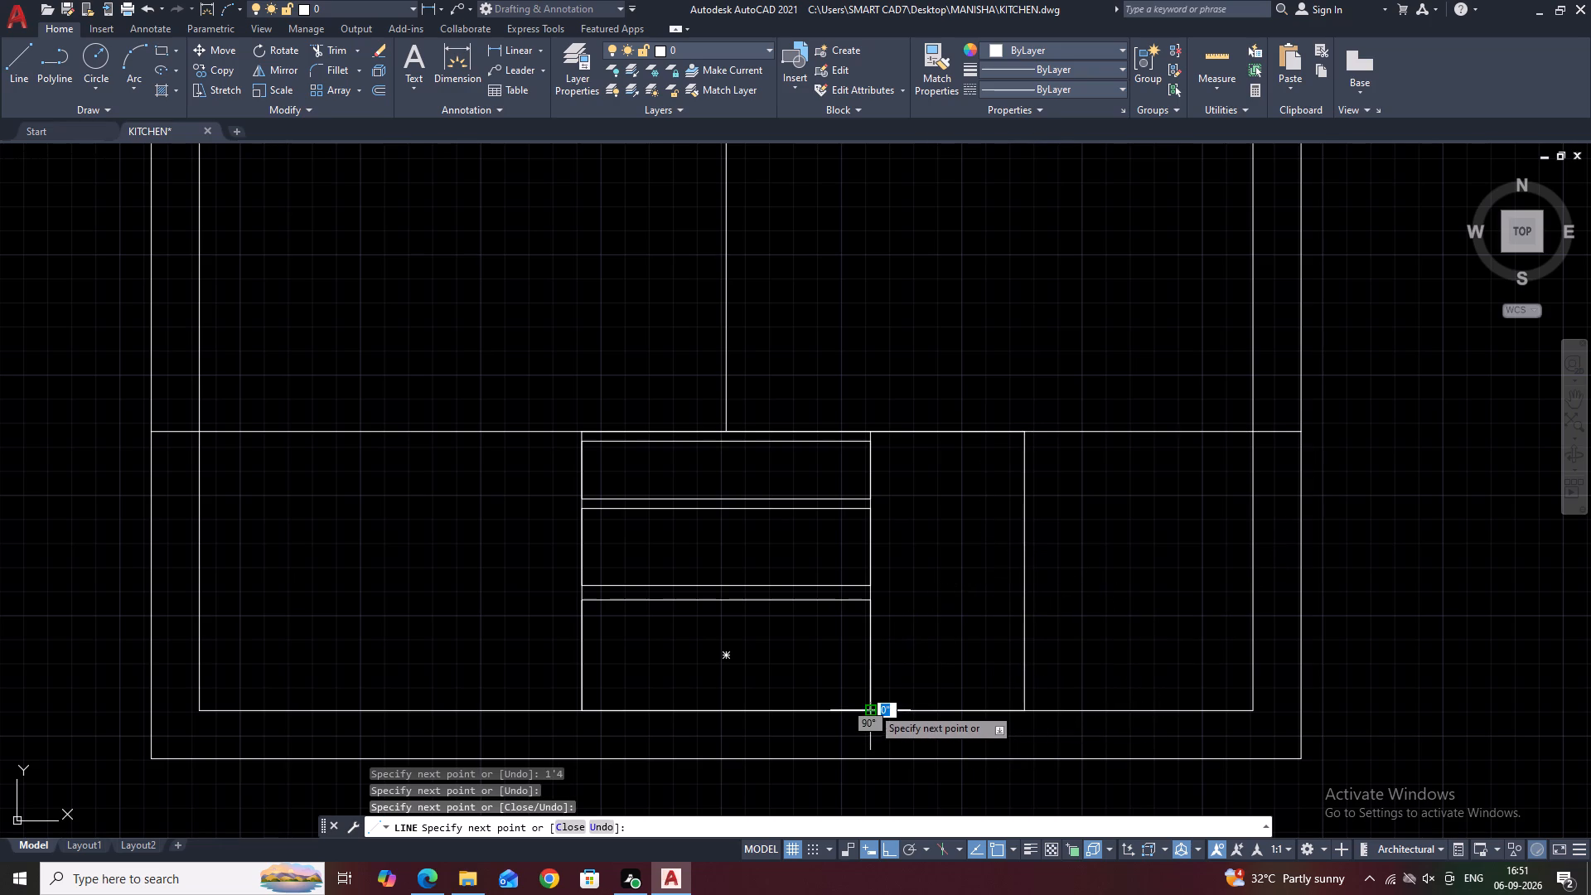
key(Escape)
Mirror the 1'4" compartment's lines about the rectangle stack's vertical centre axis, keeping the original.
click(847, 365)
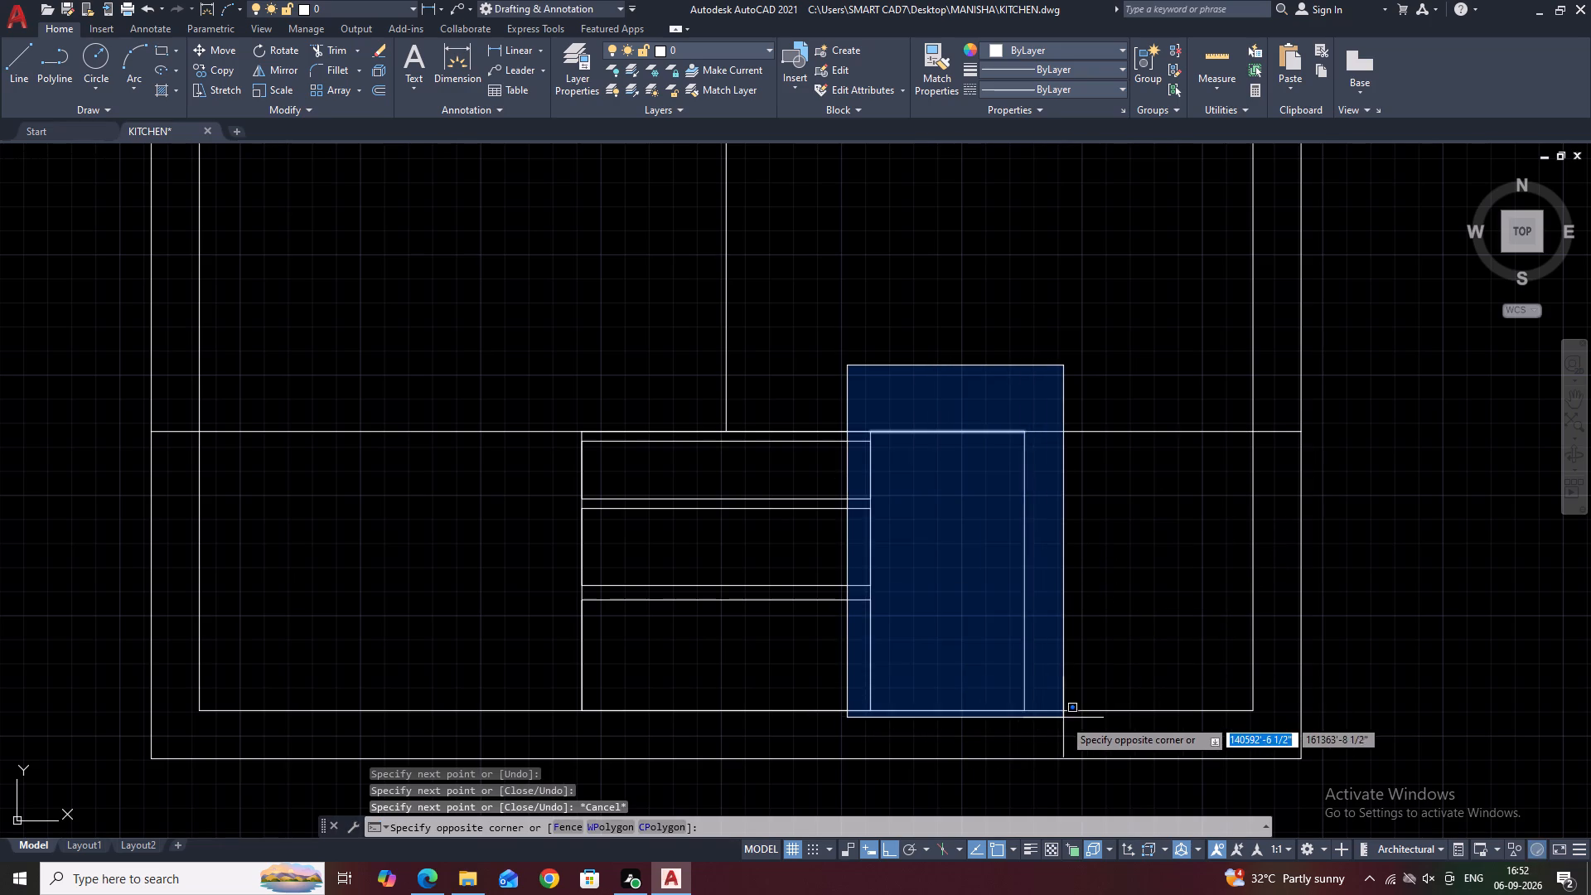
click(1065, 720)
middle_drag(974, 480, 1023, 486)
text(MI)
key(space)
click(773, 717)
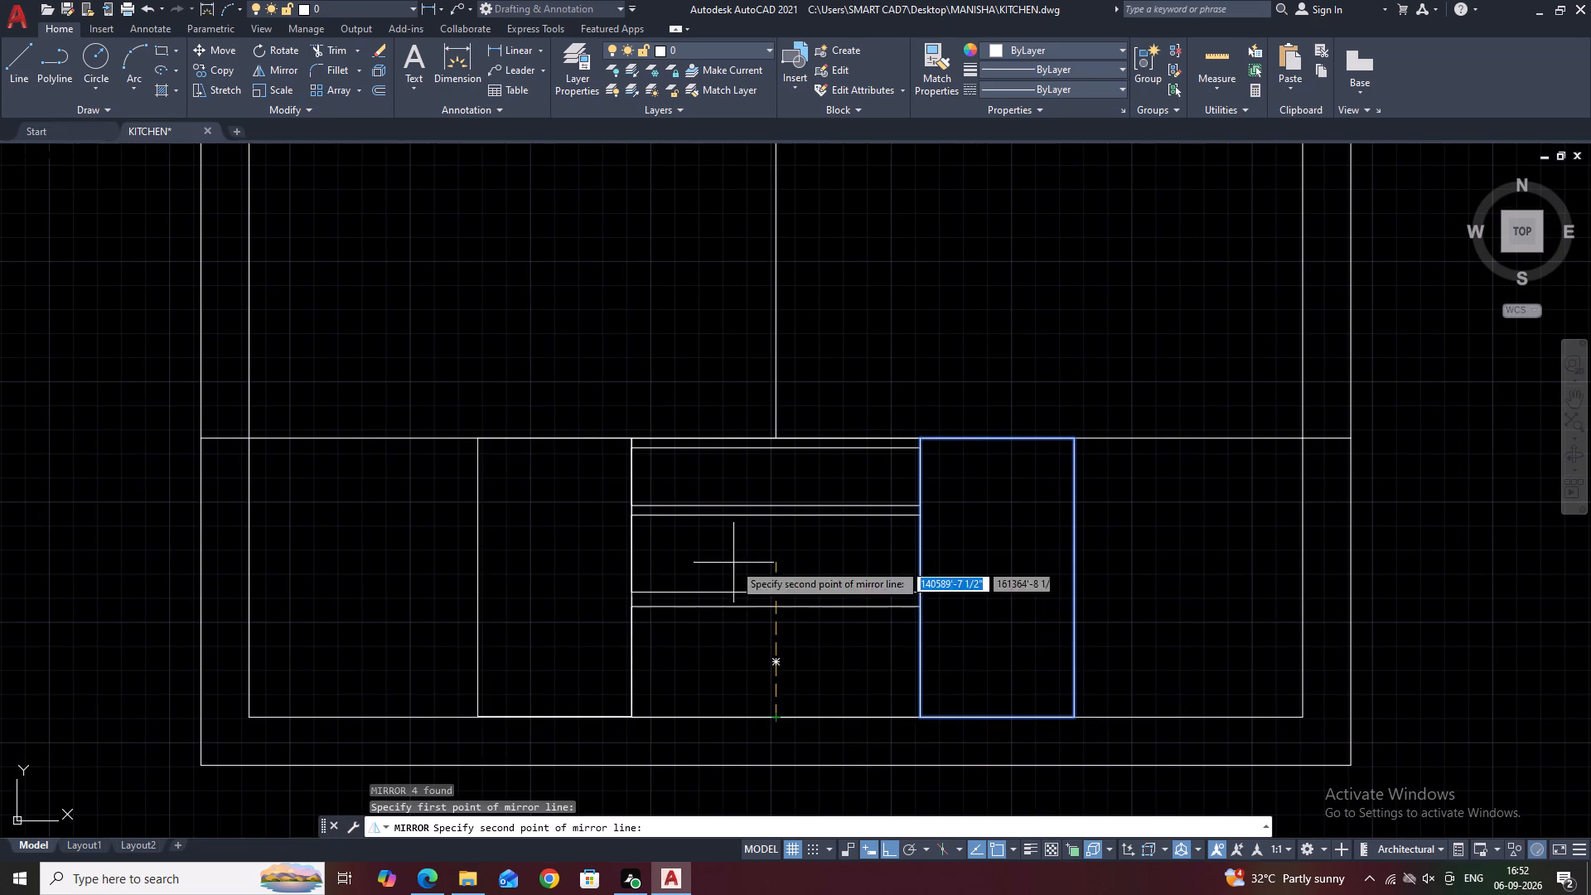
click(778, 438)
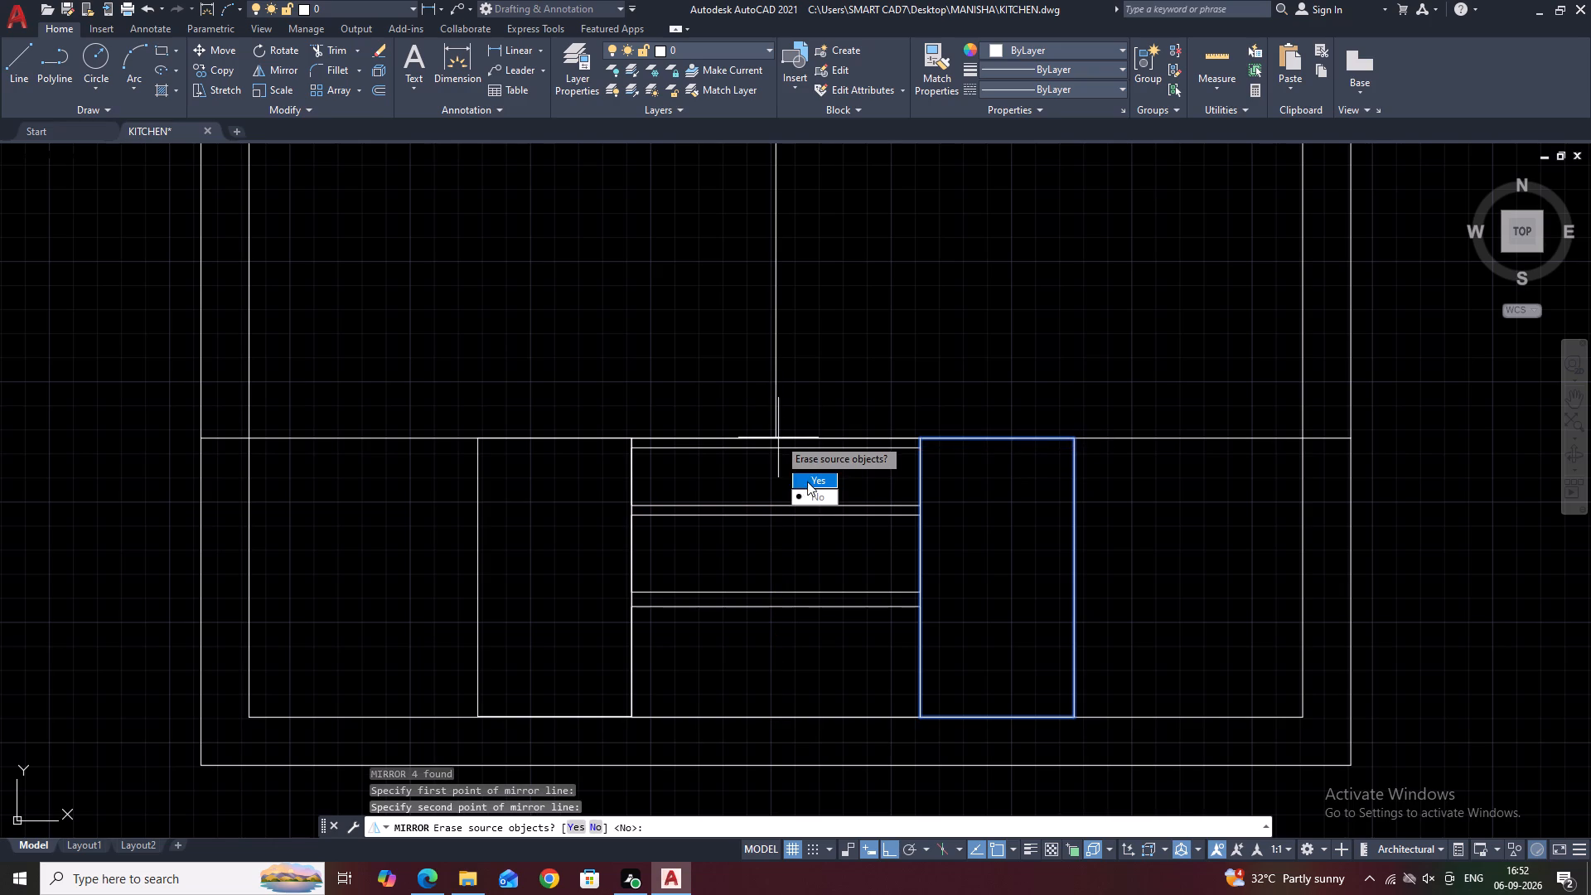
drag(819, 502, 778, 438)
Draw horizontal lines just below the divider from the top rectangle's upper corners out to the inner border on both sides.
middle_drag(524, 418, 656, 343)
middle_drag(942, 426, 844, 373)
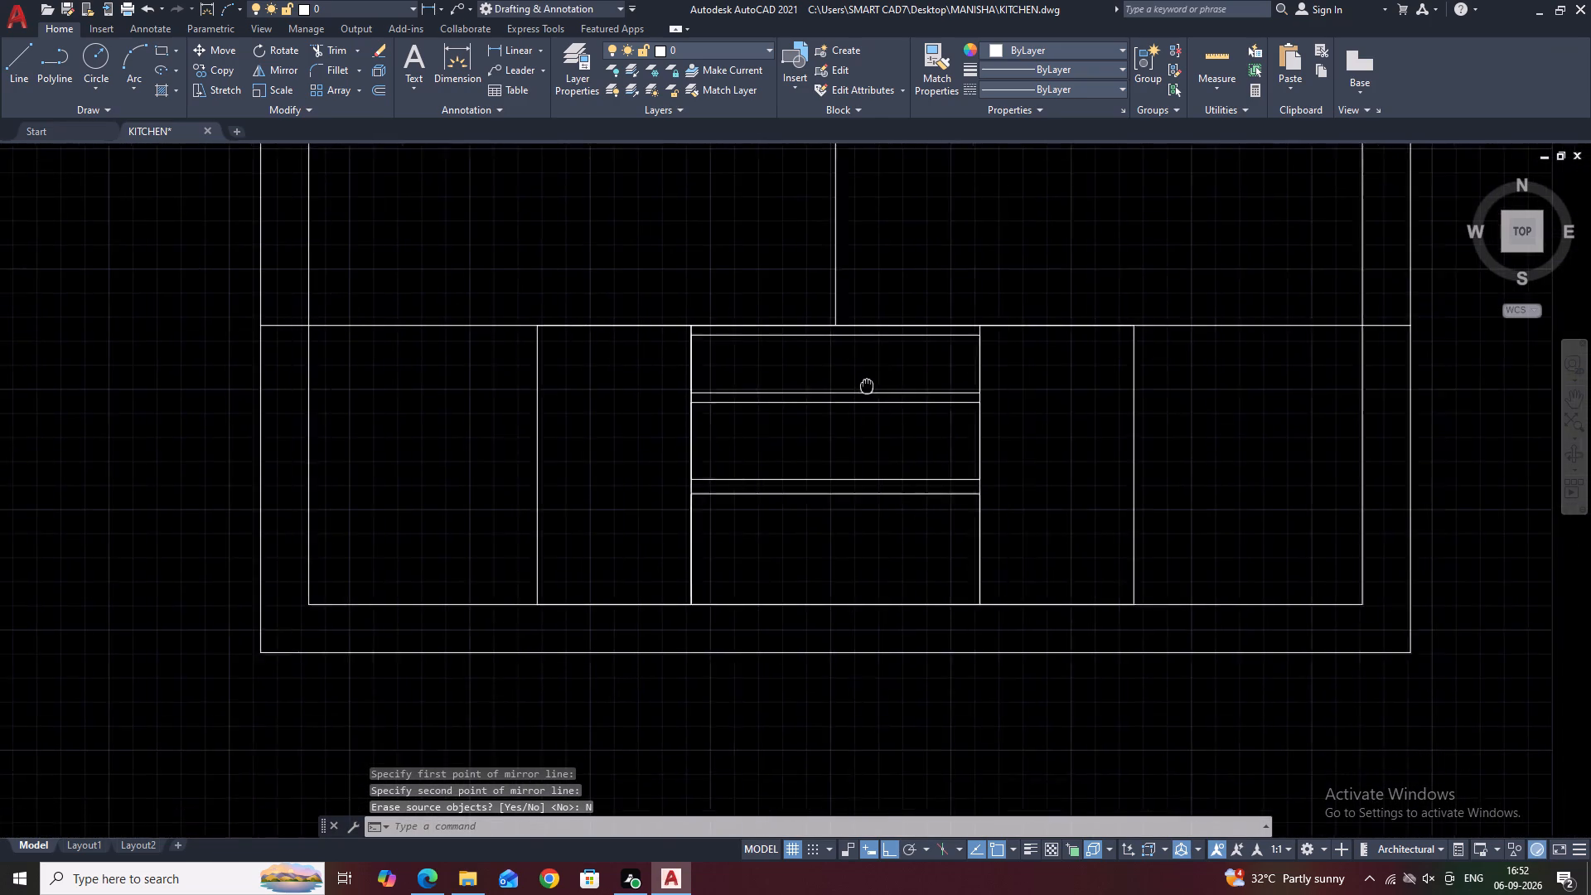
middle_drag(844, 373, 839, 371)
middle_drag(988, 404, 899, 376)
middle_drag(791, 425, 849, 451)
middle_drag(1067, 452, 1038, 450)
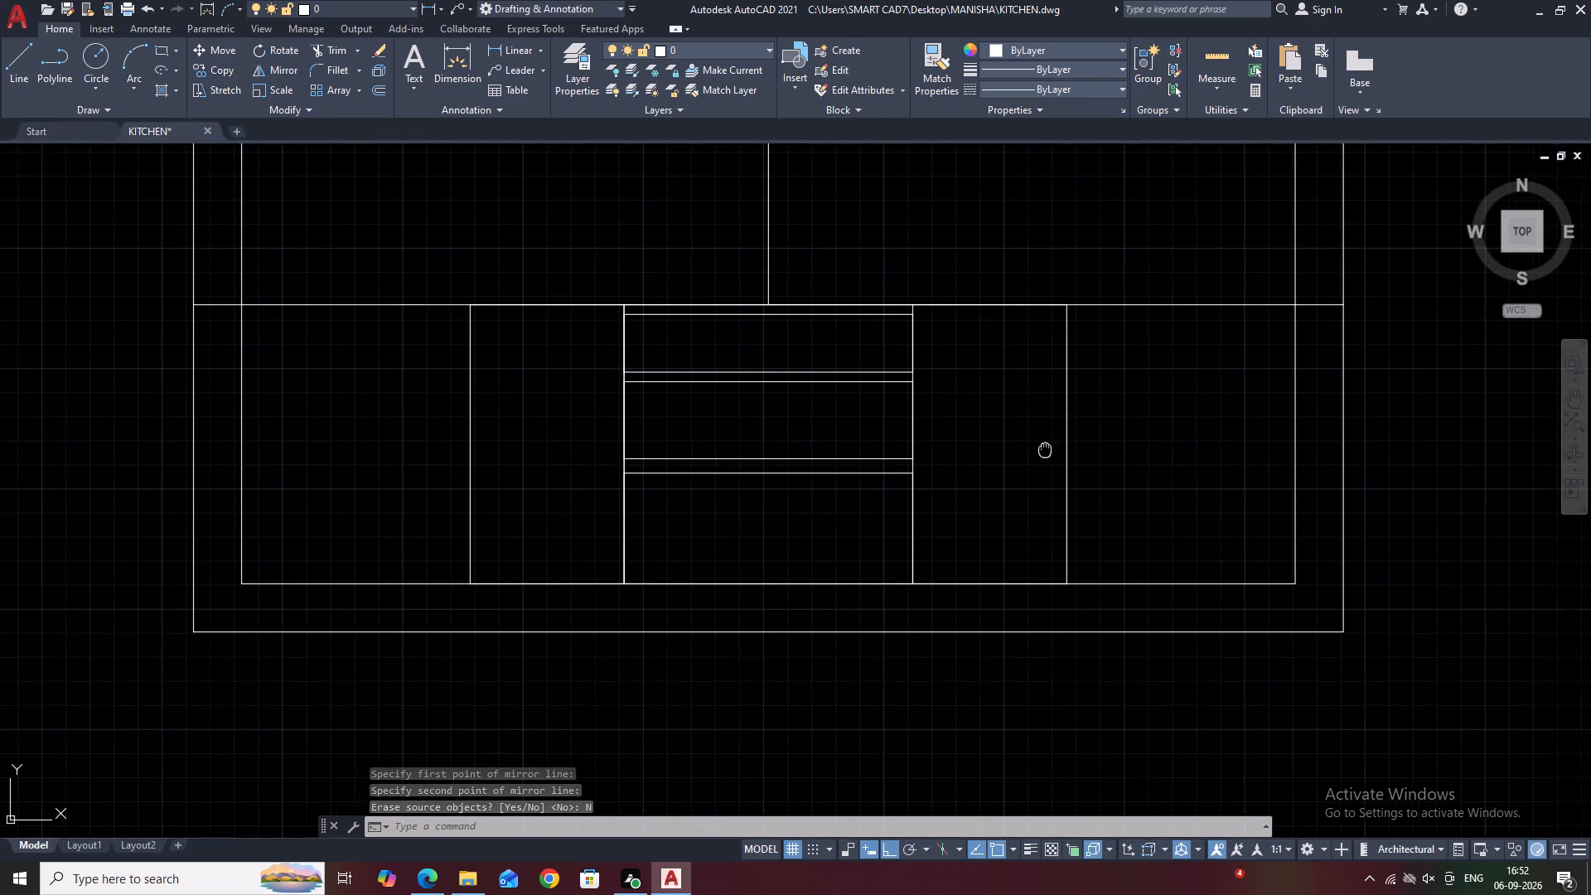
middle_drag(1038, 450, 963, 449)
middle_drag(921, 298, 932, 330)
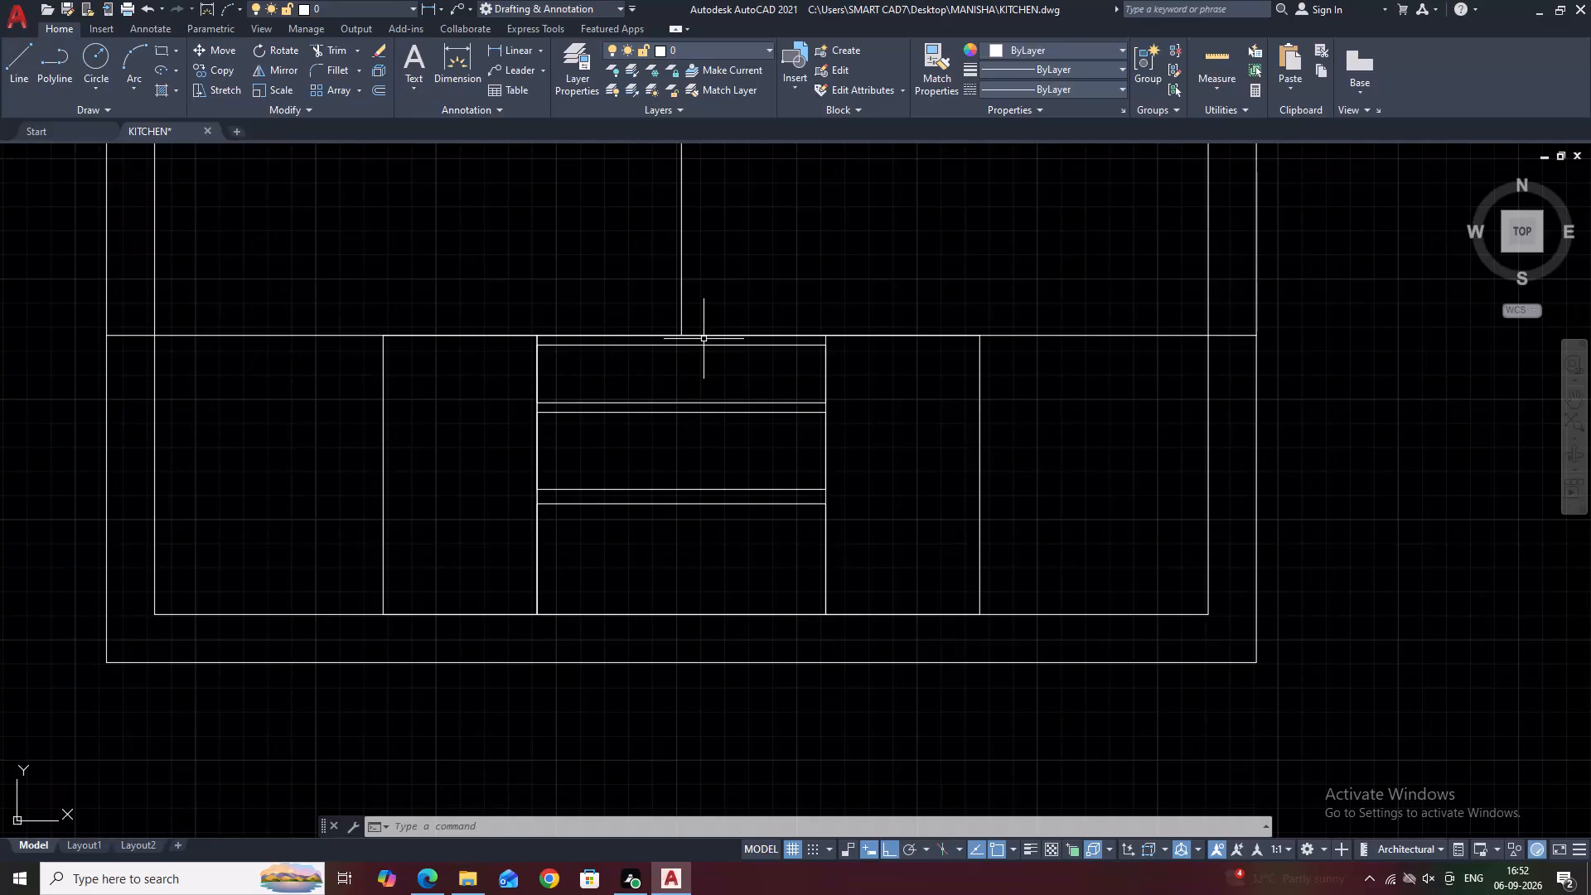
text(L)
key(space)
click(827, 347)
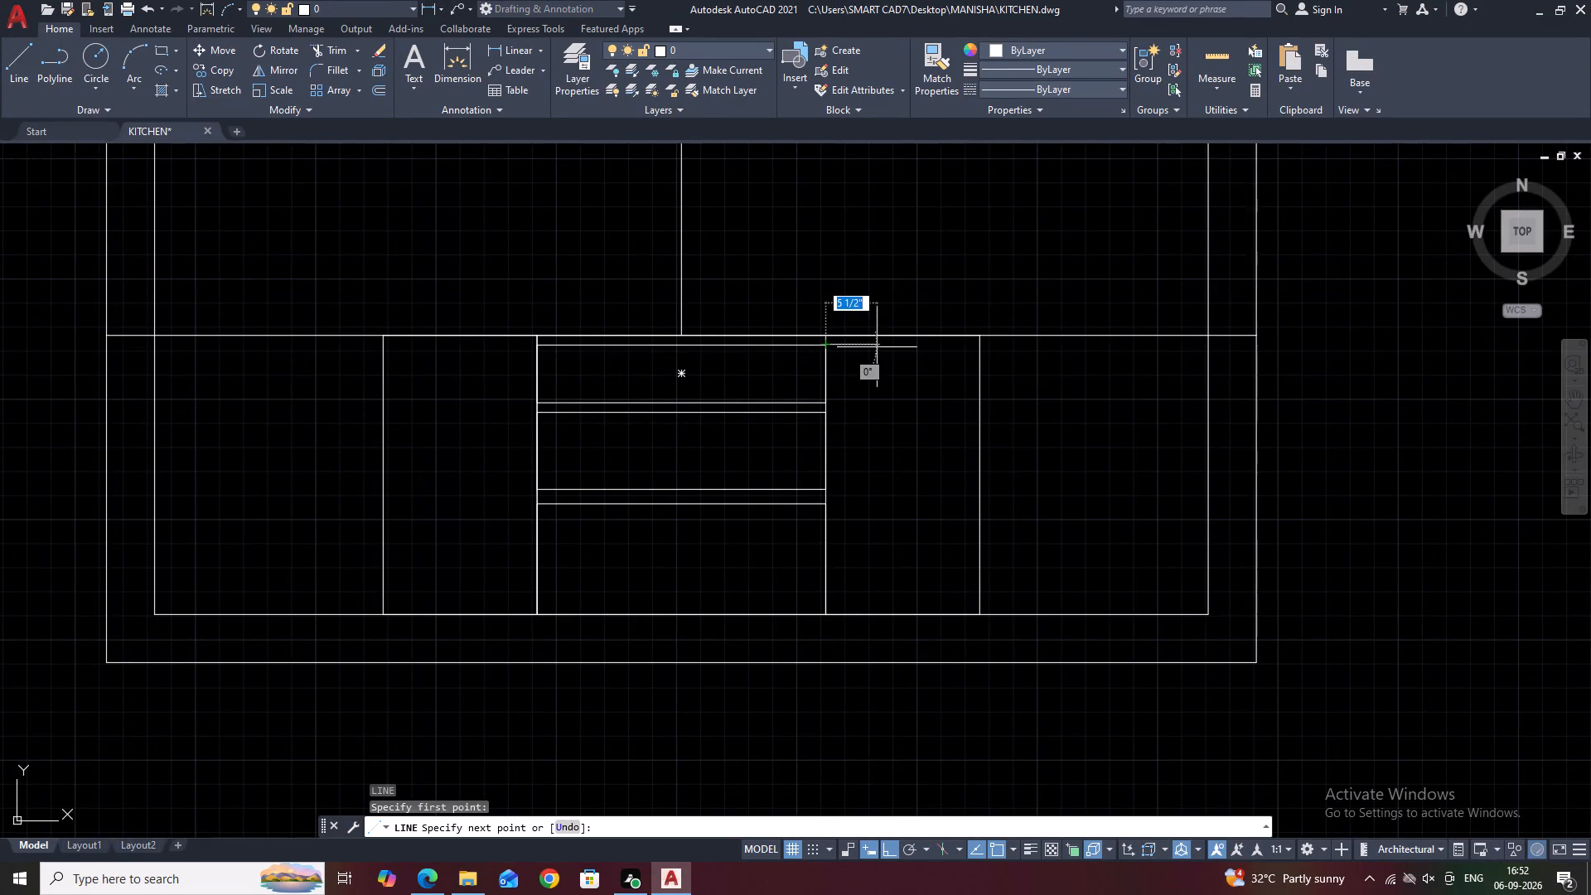
click(1213, 346)
key(space)
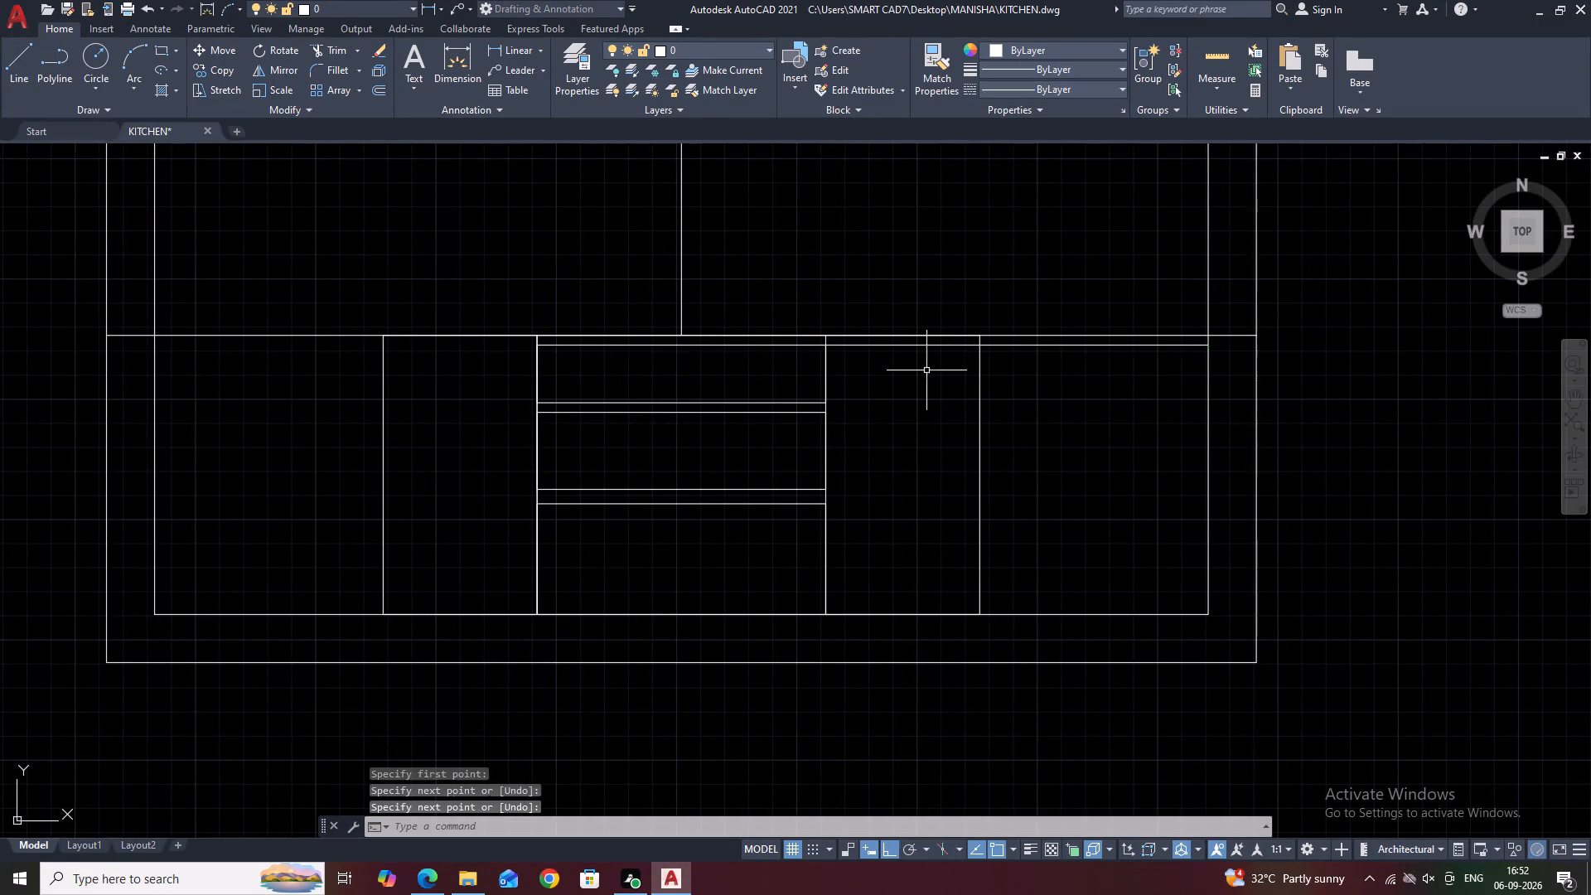
key(space)
click(536, 346)
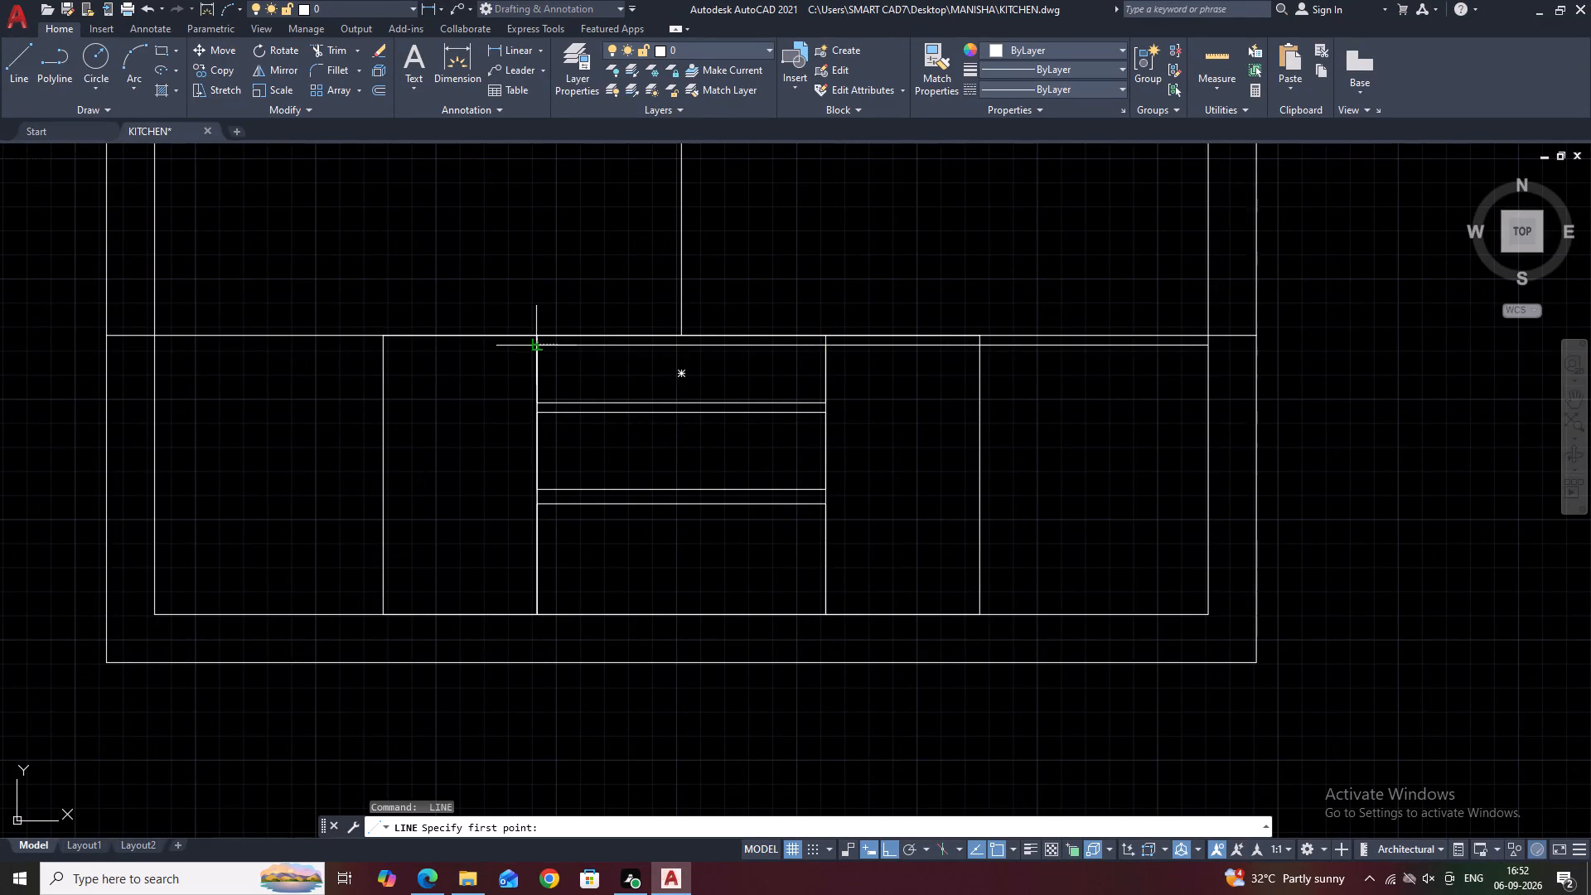
click(154, 348)
key(Escape)
Draw two crossing diagonals between the corners of the right end compartment, below the new horizontal line.
key(space)
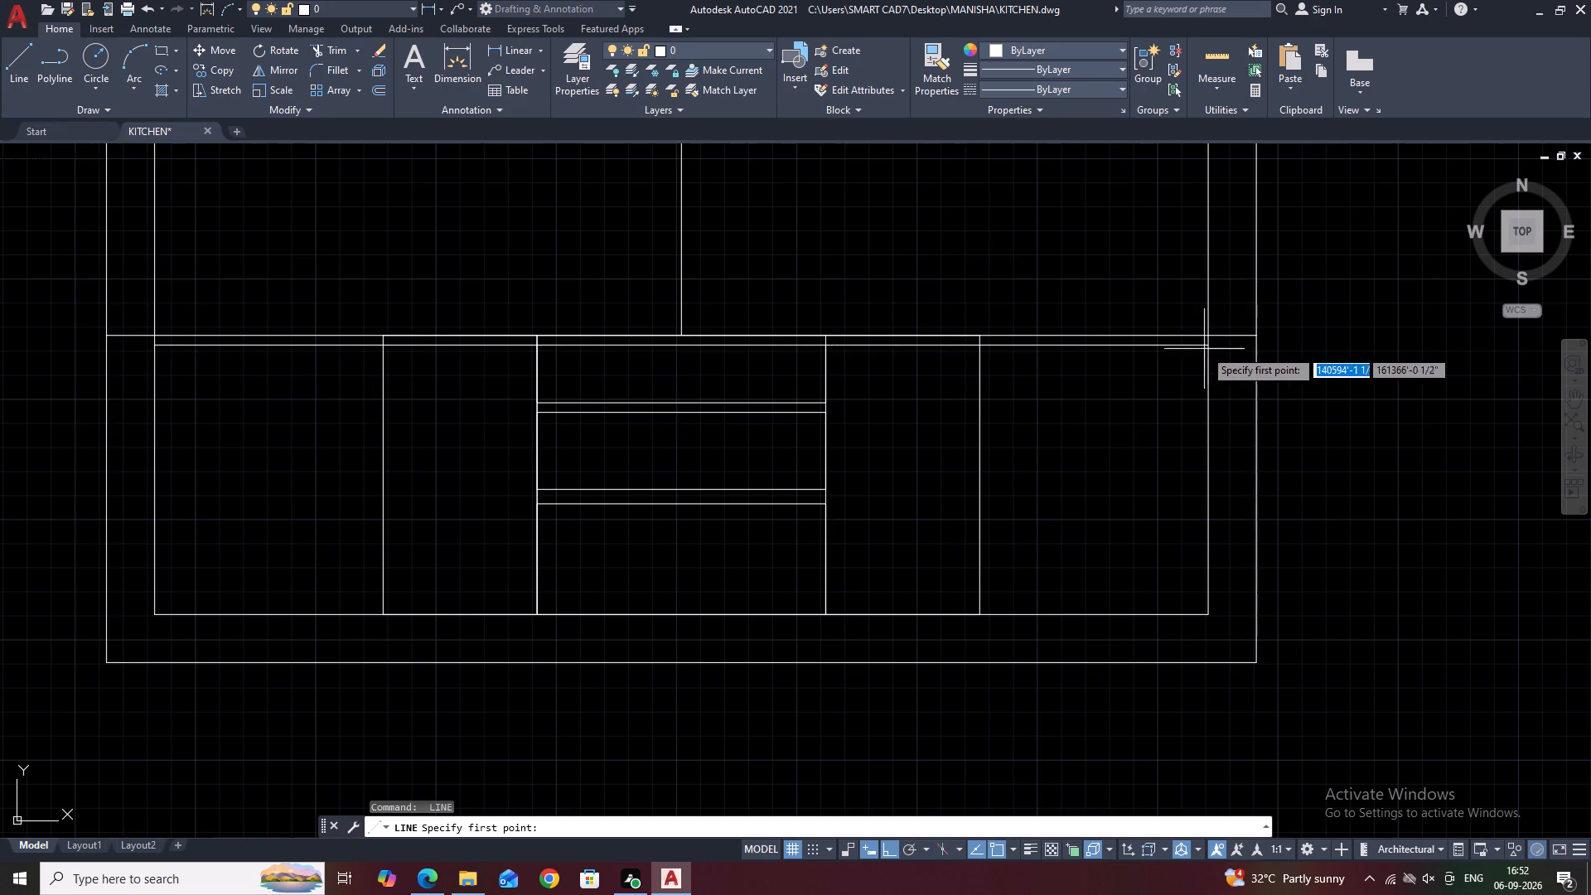
click(1205, 346)
click(974, 615)
key(space)
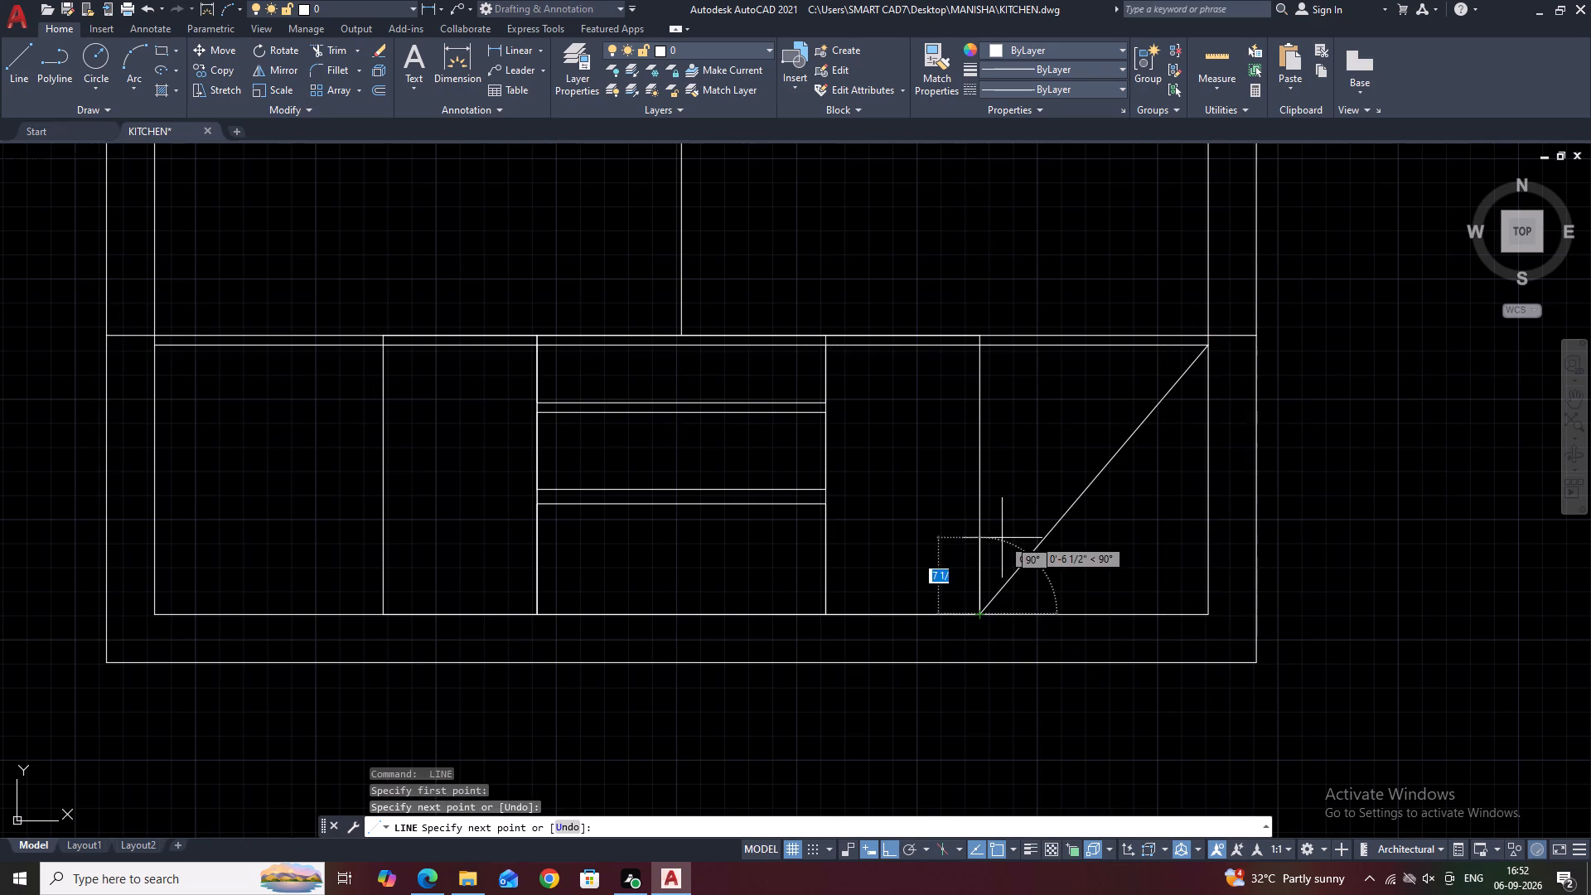
key(space)
click(980, 346)
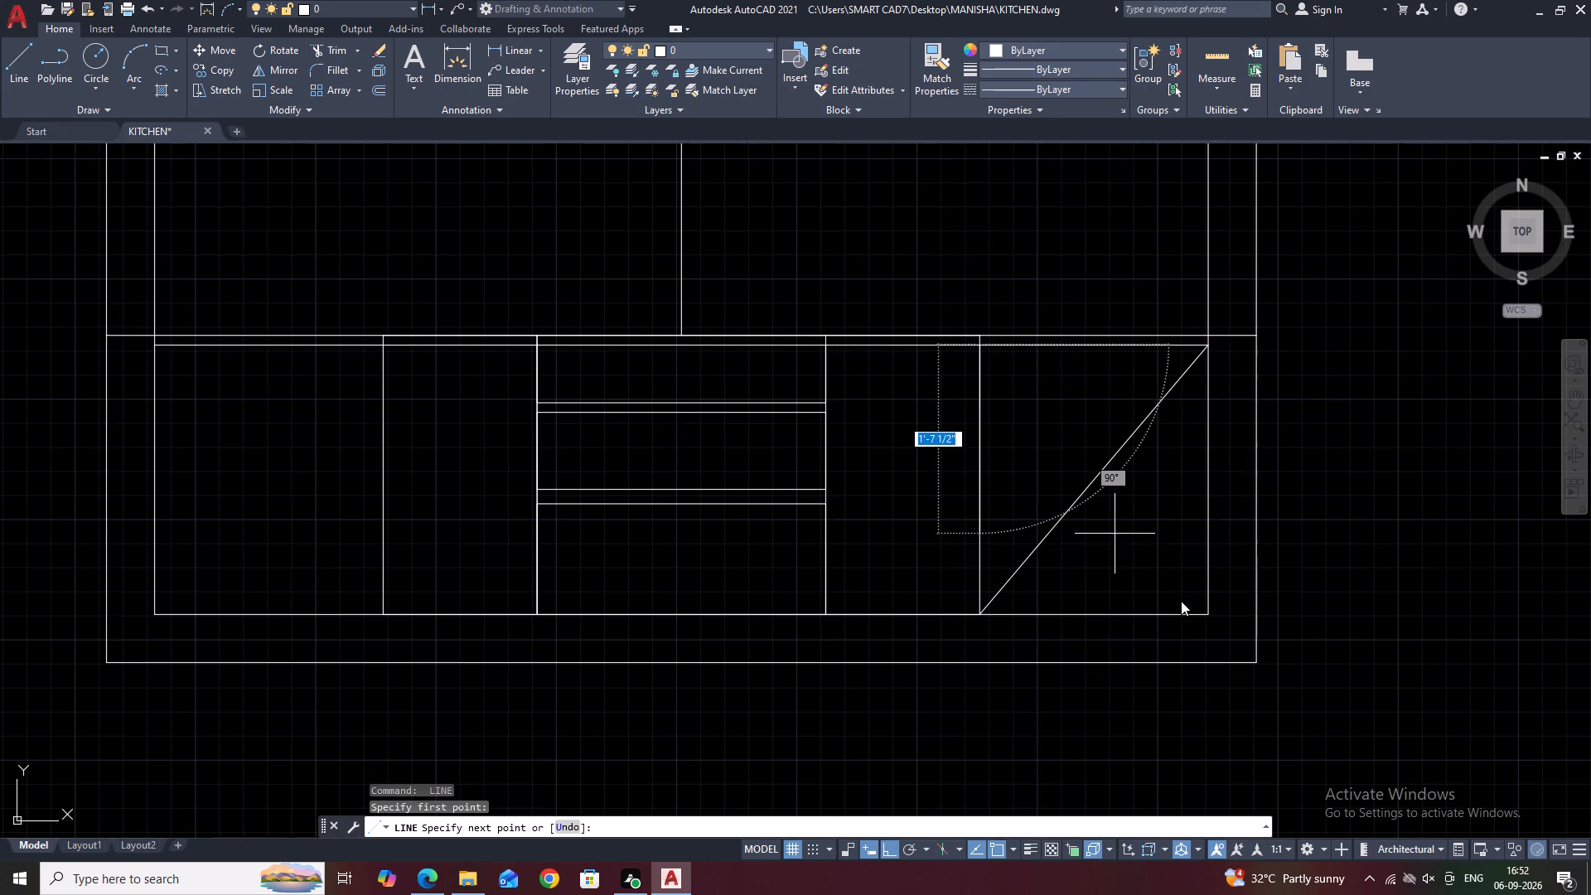
click(1212, 616)
key(space)
Draw two crossing diagonals between the corners of the left end compartment, below the new horizontal line.
middle_drag(1086, 431, 1217, 433)
key(space)
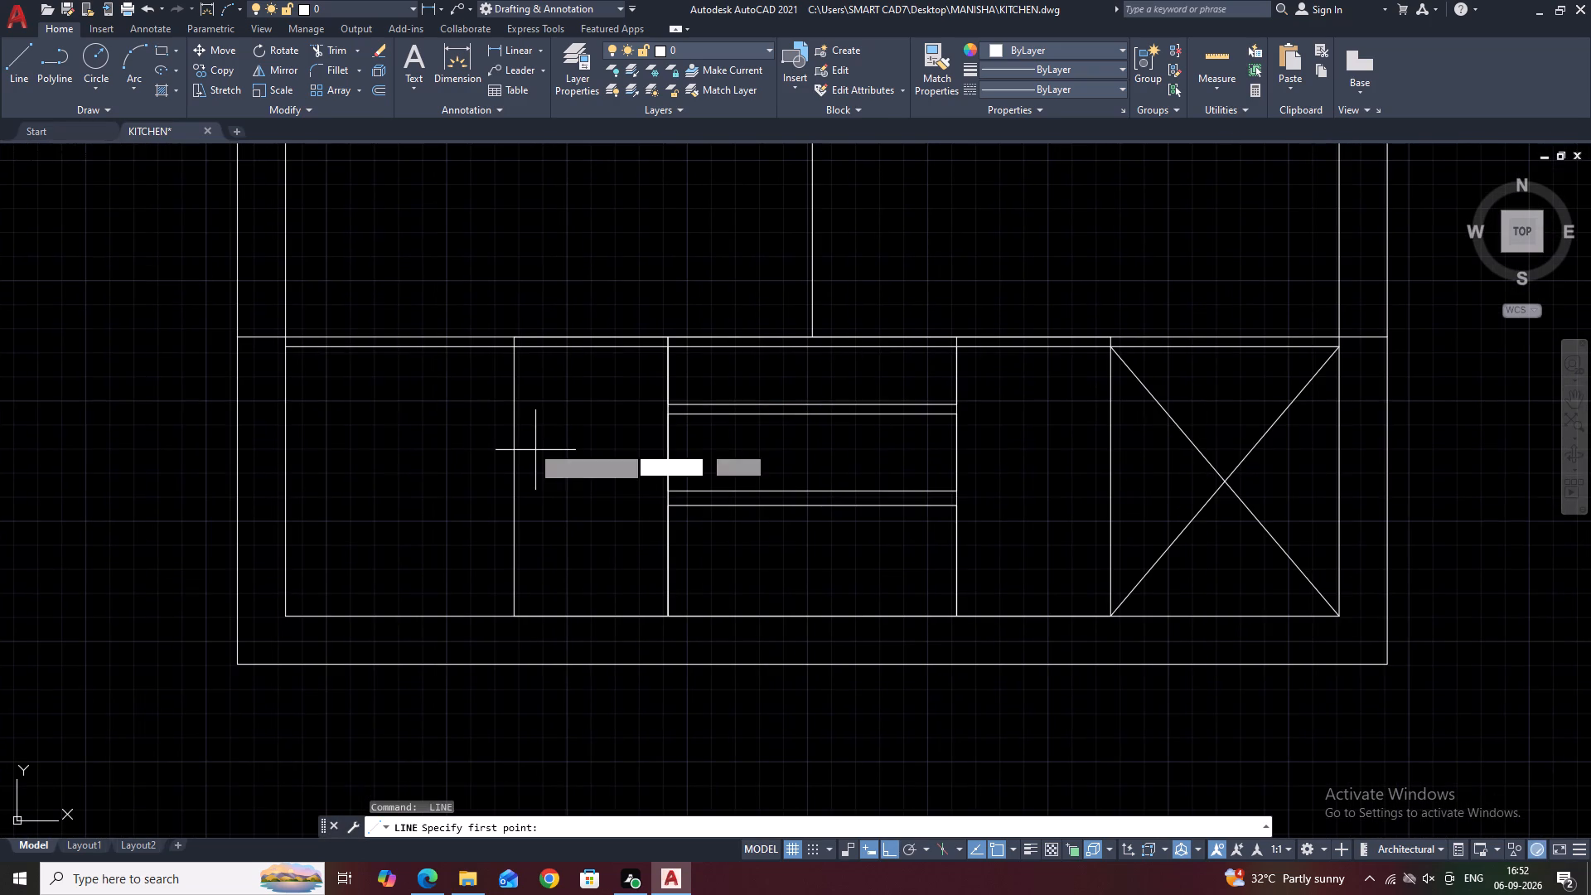
click(512, 349)
click(288, 617)
key(space)
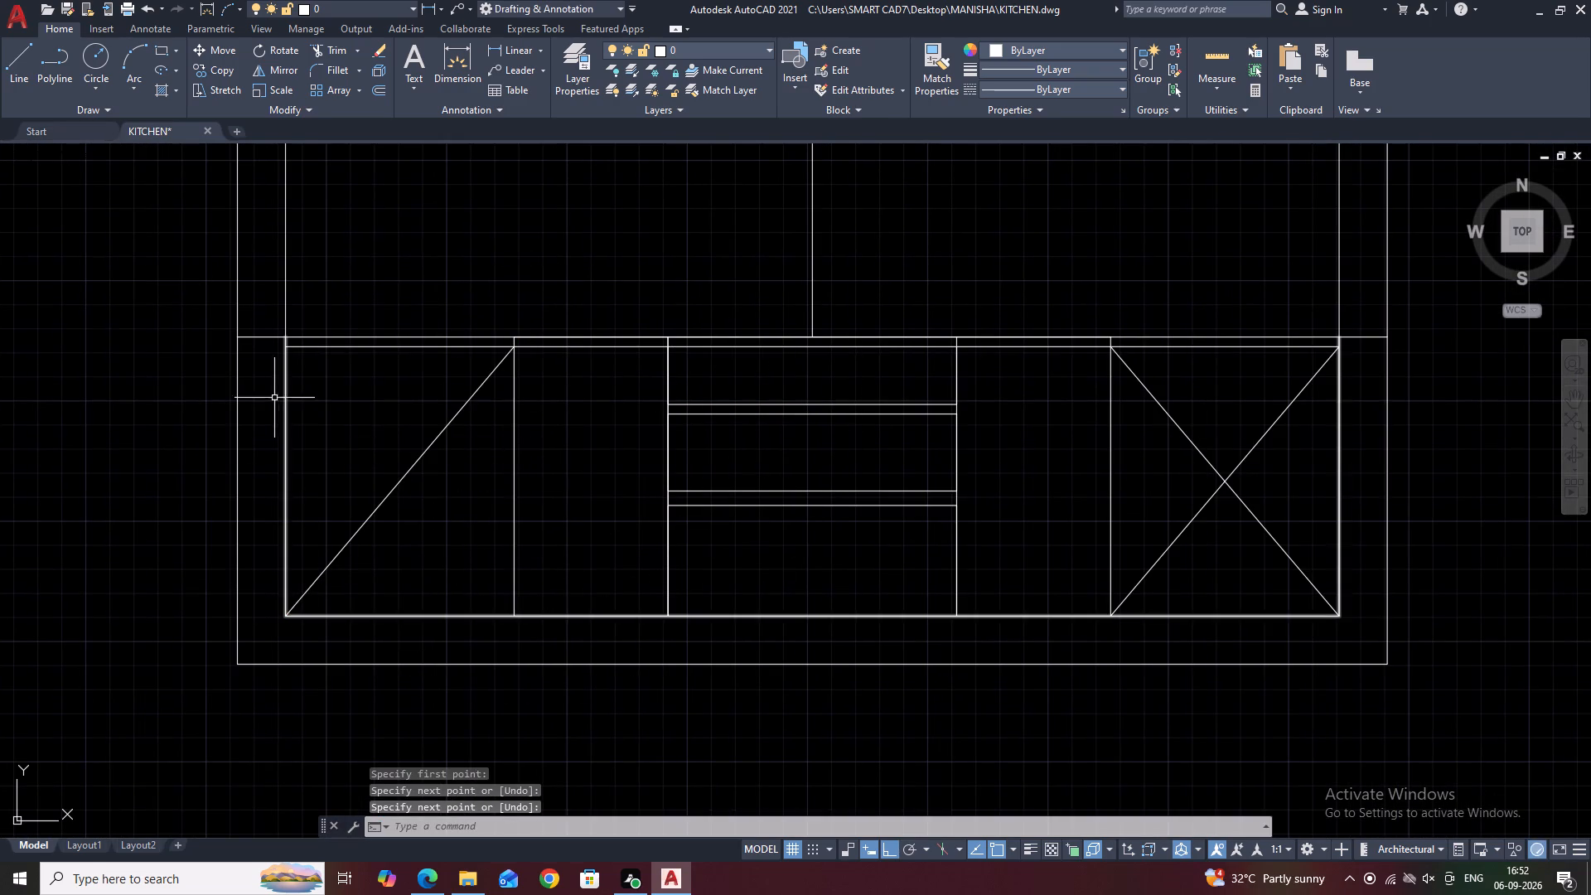
key(space)
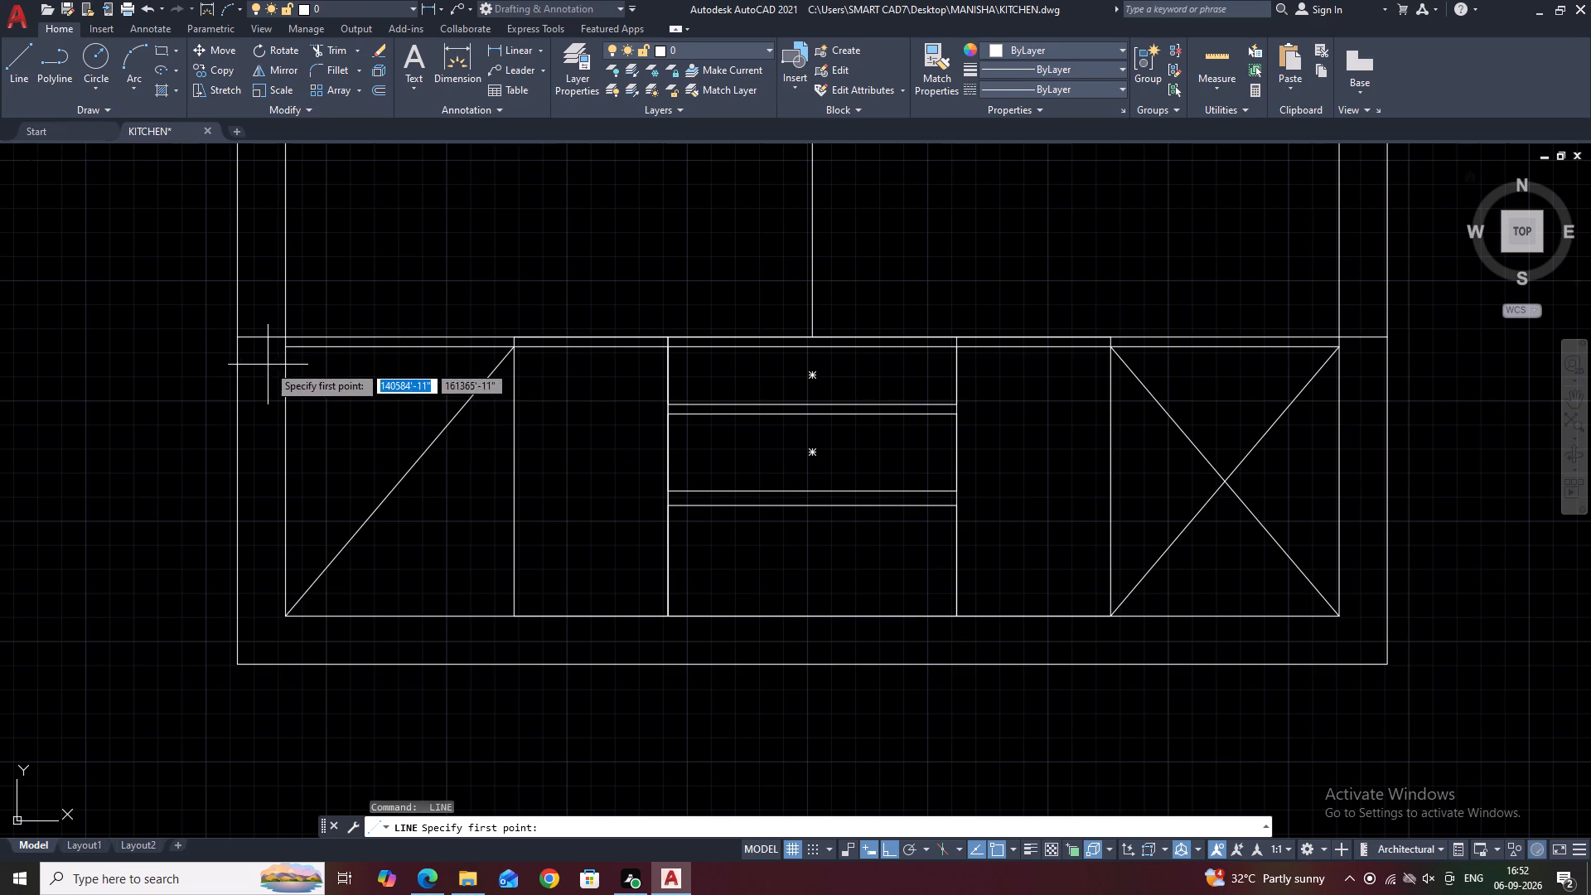
click(284, 347)
click(512, 614)
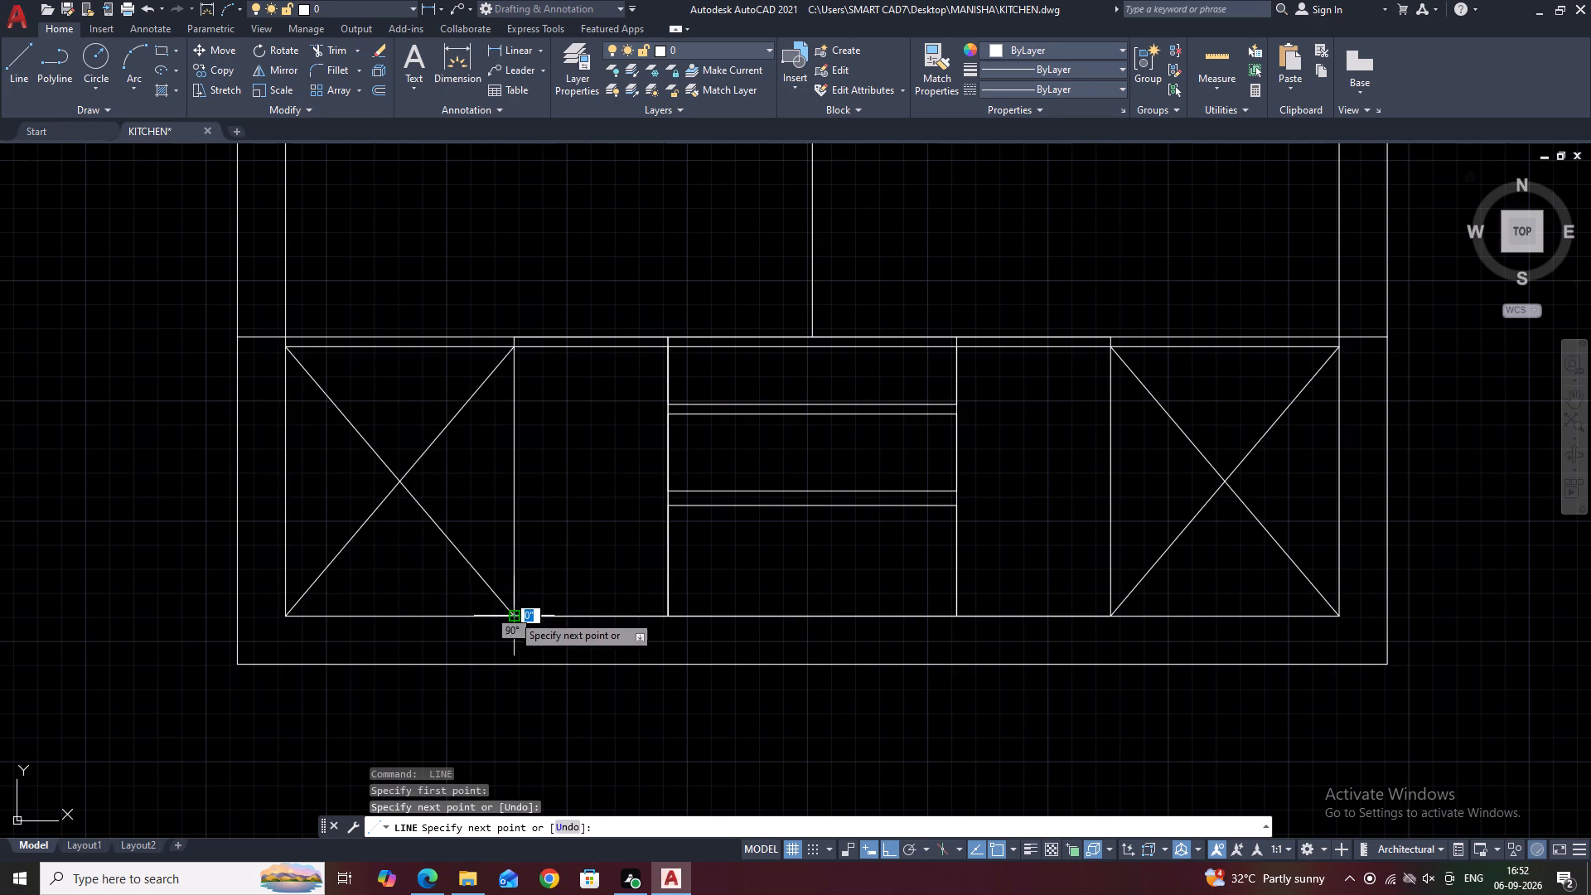
key(space)
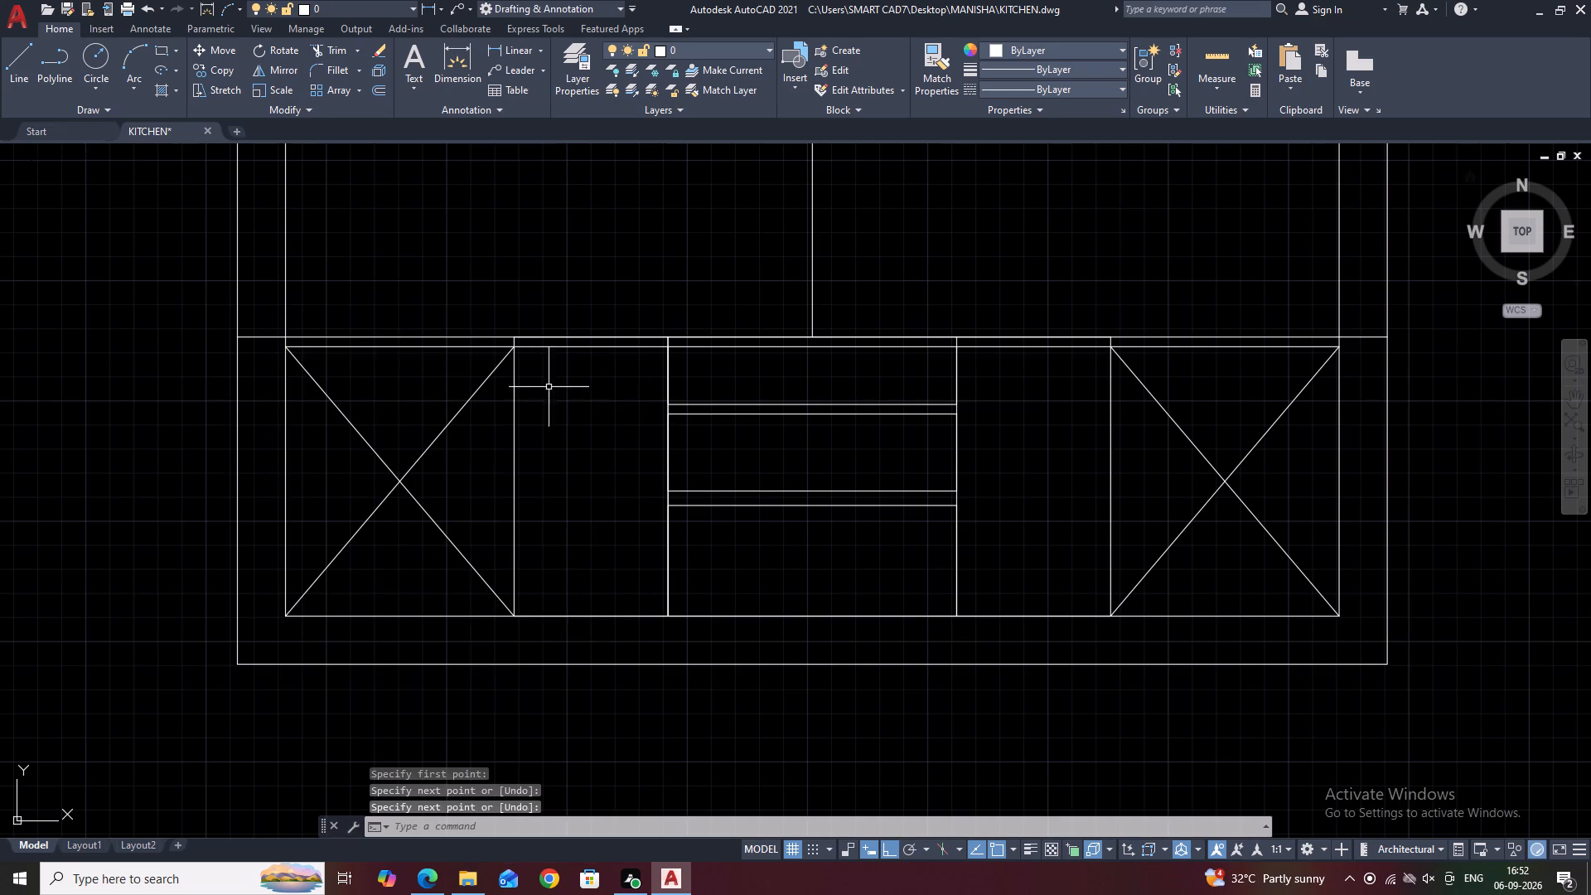
Draw a vertical centre line through the left 1'4" compartment from the divider to the inner border's bottom line.
key(space)
click(593, 338)
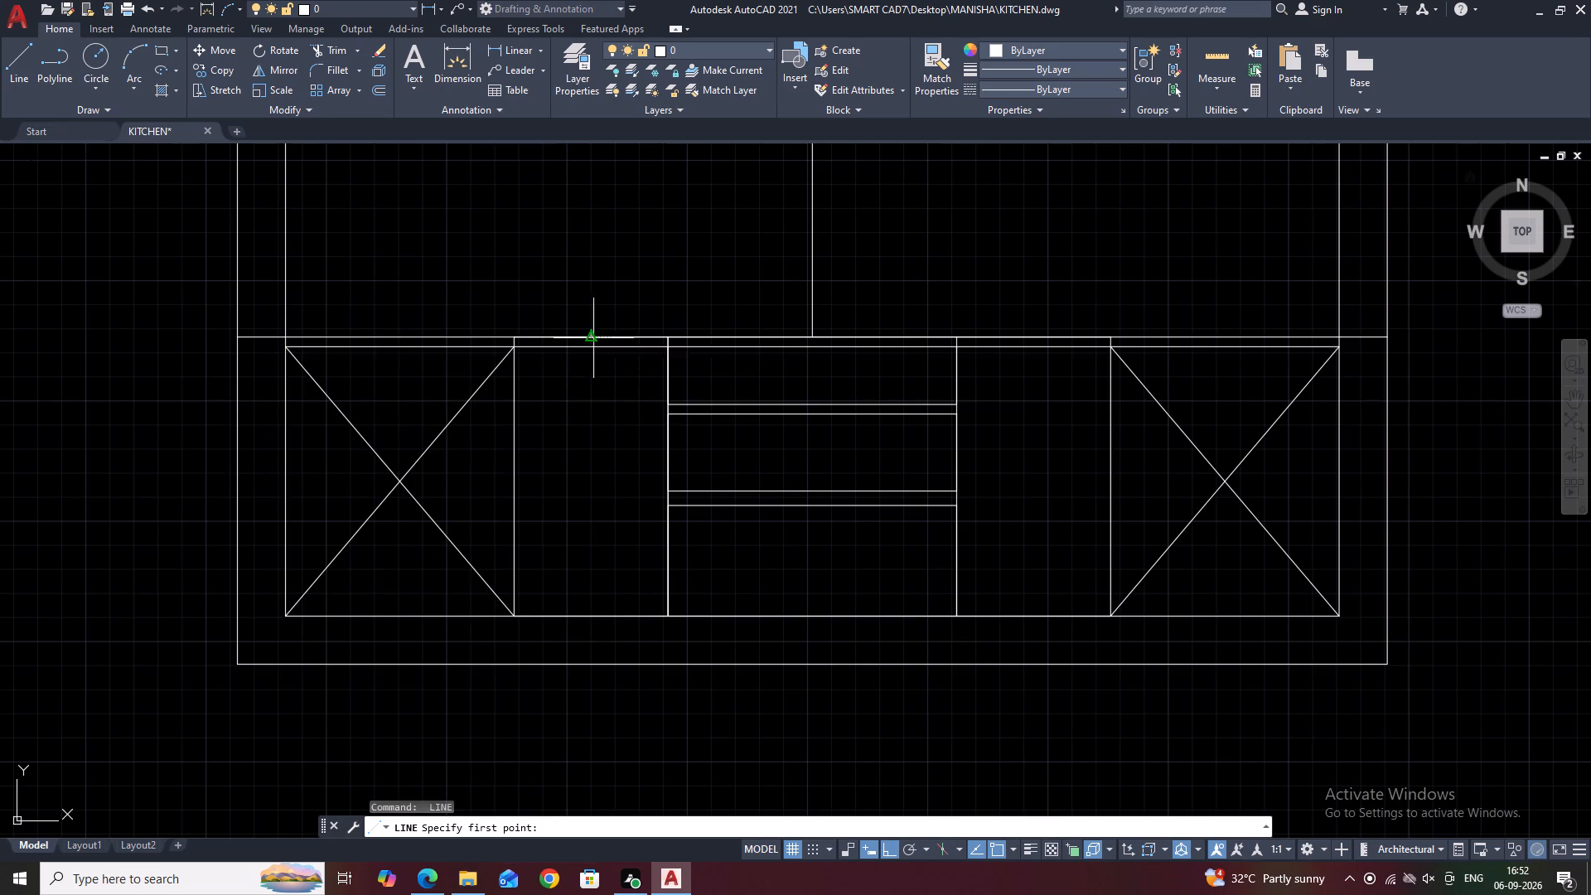
click(583, 615)
key(space)
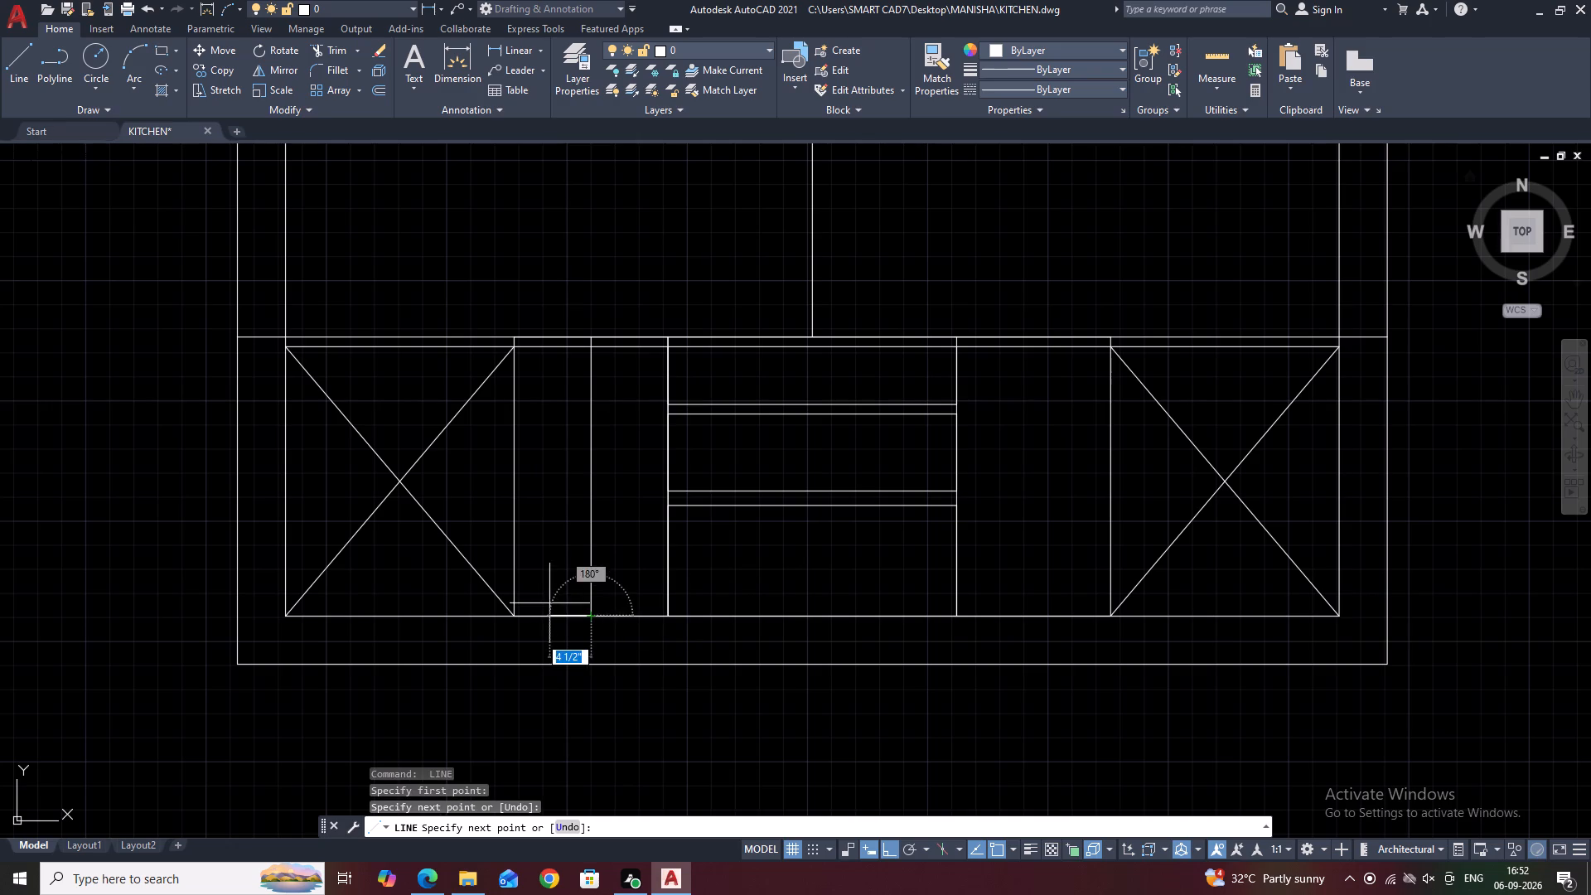
Draw a V-shaped opening mark from the centre line's top to the left 1'4" compartment's left edge midpoint and back to the centre line's bottom.
scroll(521, 593, down, 2)
key(space)
scroll(476, 521, up, 2)
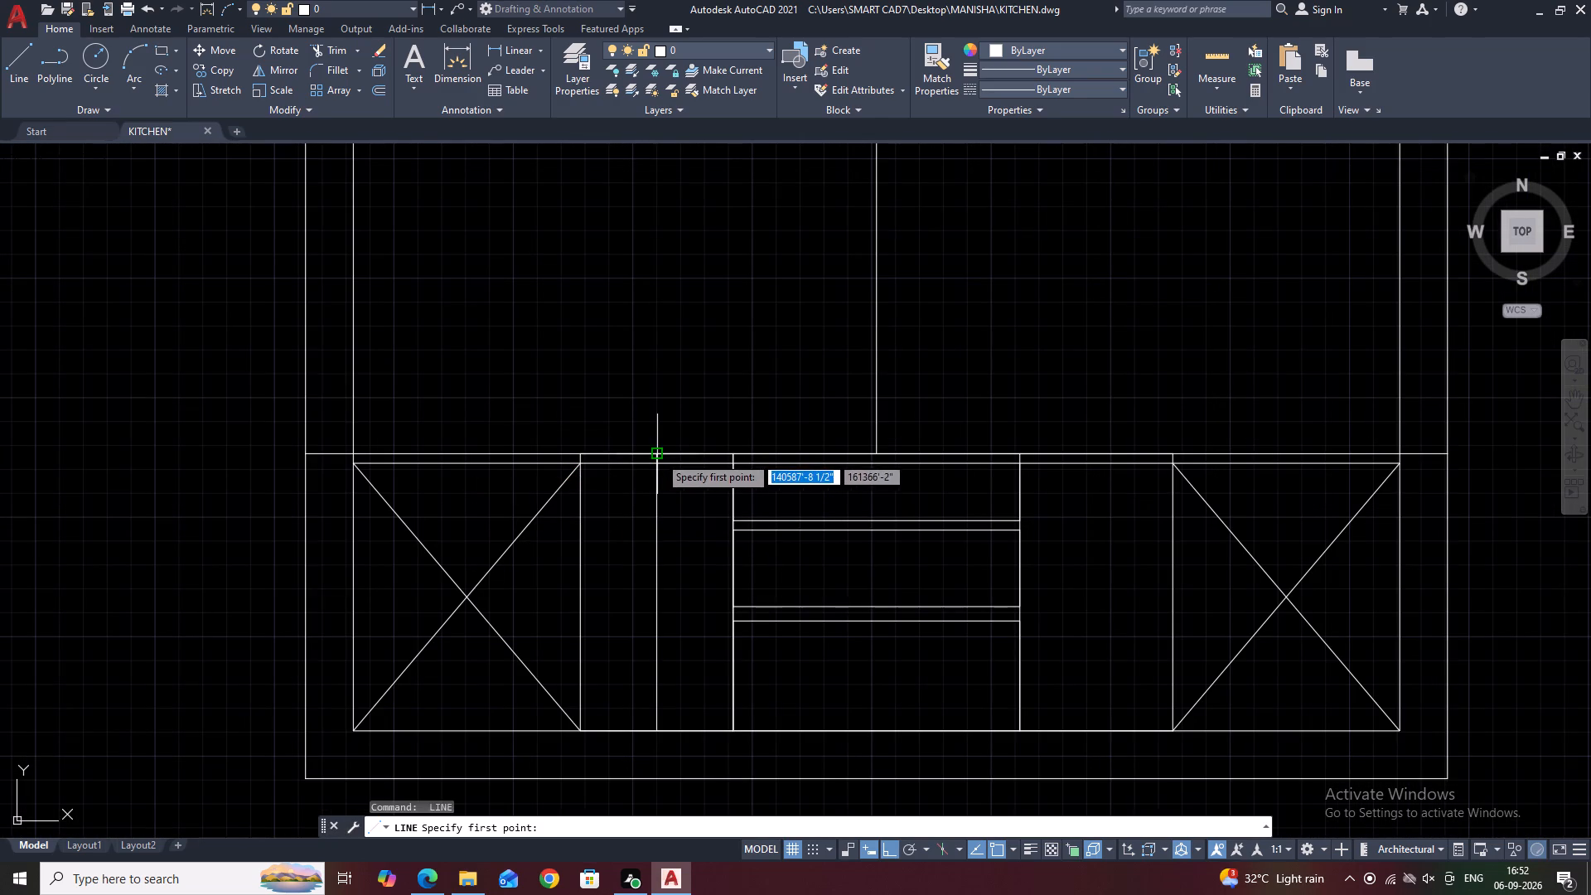
click(659, 454)
click(579, 595)
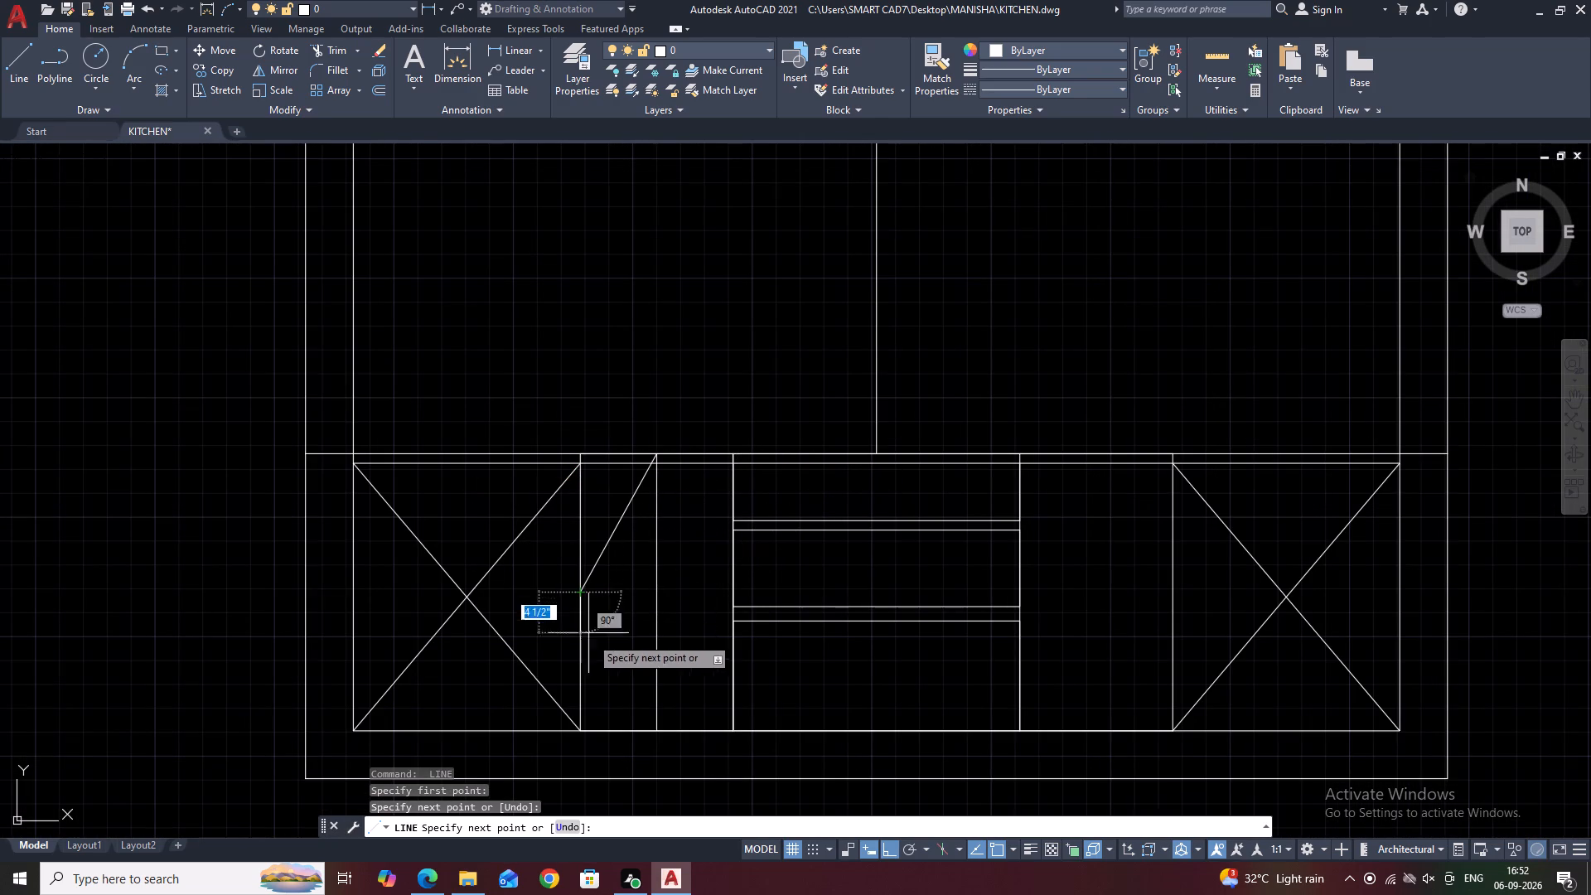
click(654, 725)
key(Escape)
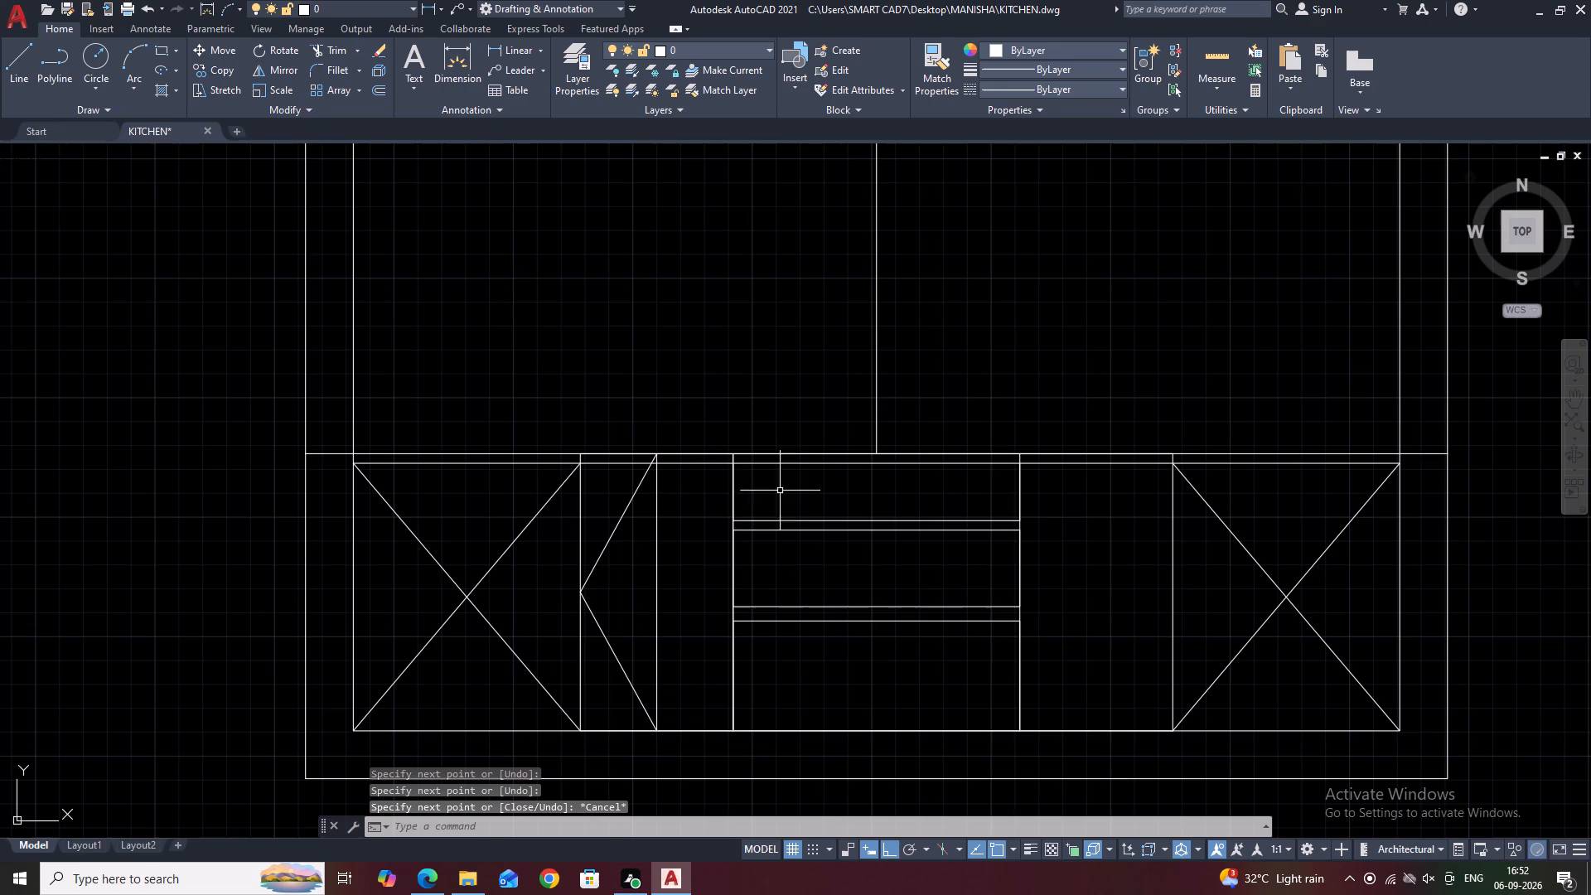
Delete the three duplicate segments lying on the divider above the rectangle stack and the two 1'4" compartments.
click(936, 455)
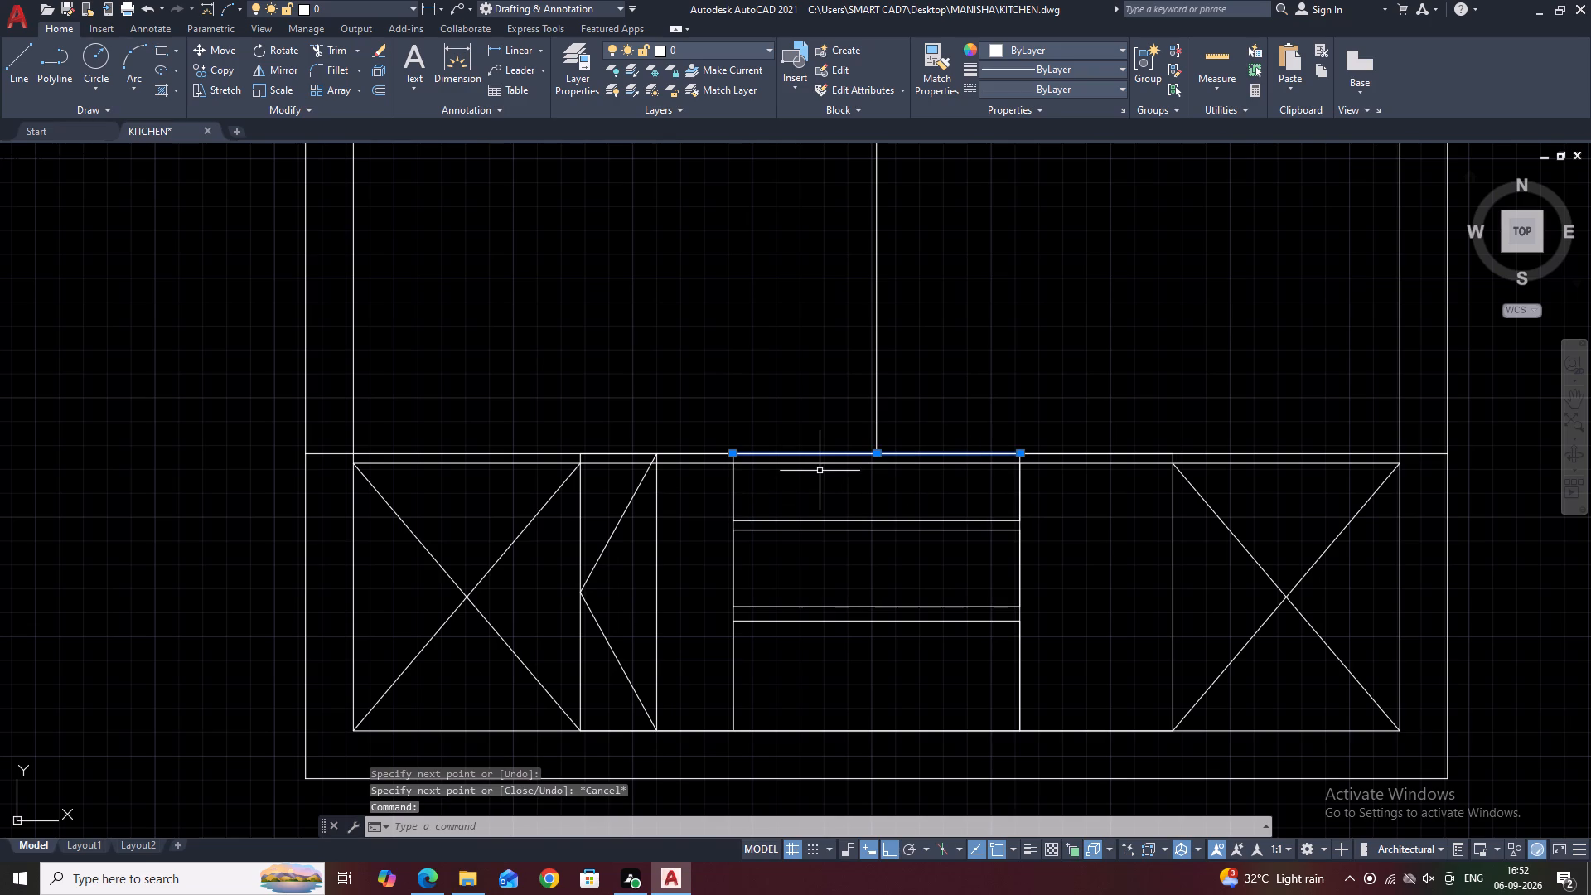
key(Delete)
drag(239, 385, 254, 390)
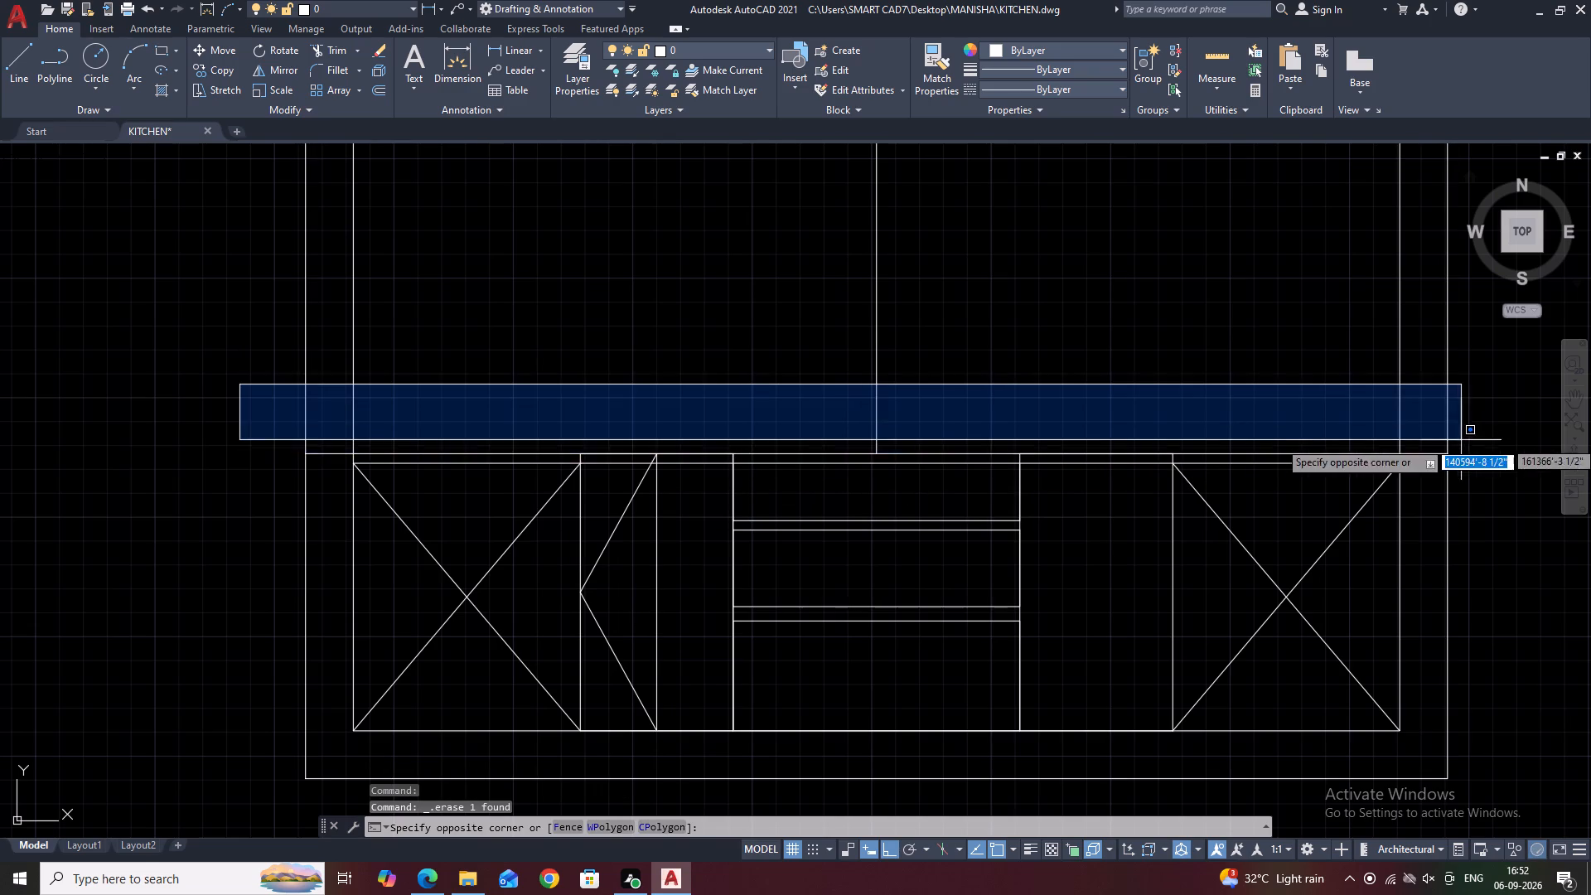
click(1479, 458)
key(Delete)
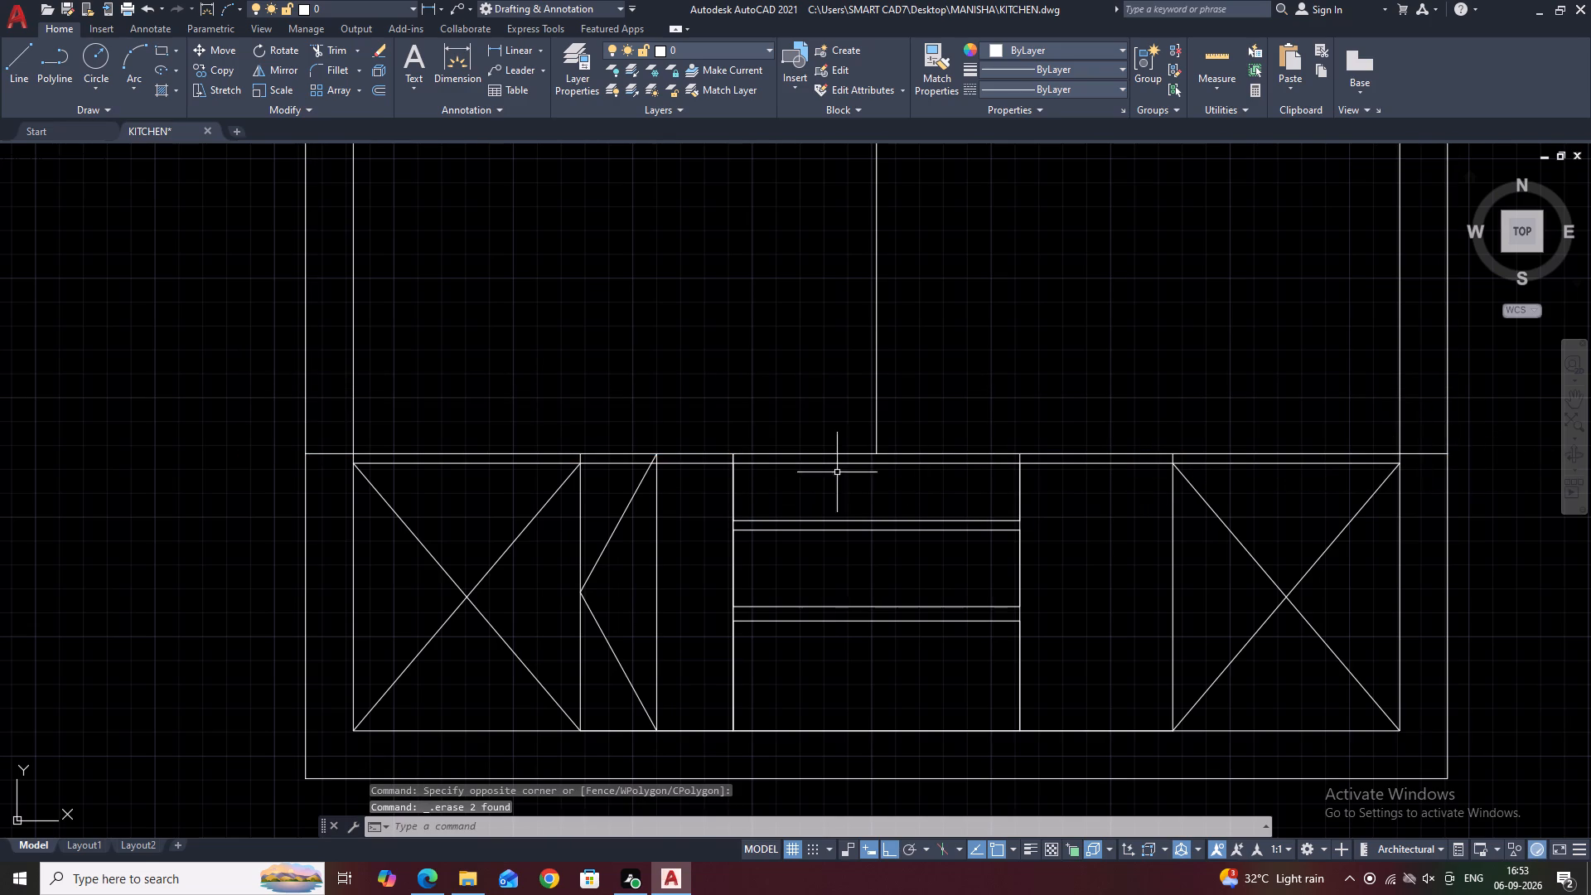
Trim the divider's ends between the inner and outer borders on both sides.
middle_drag(1091, 424, 912, 433)
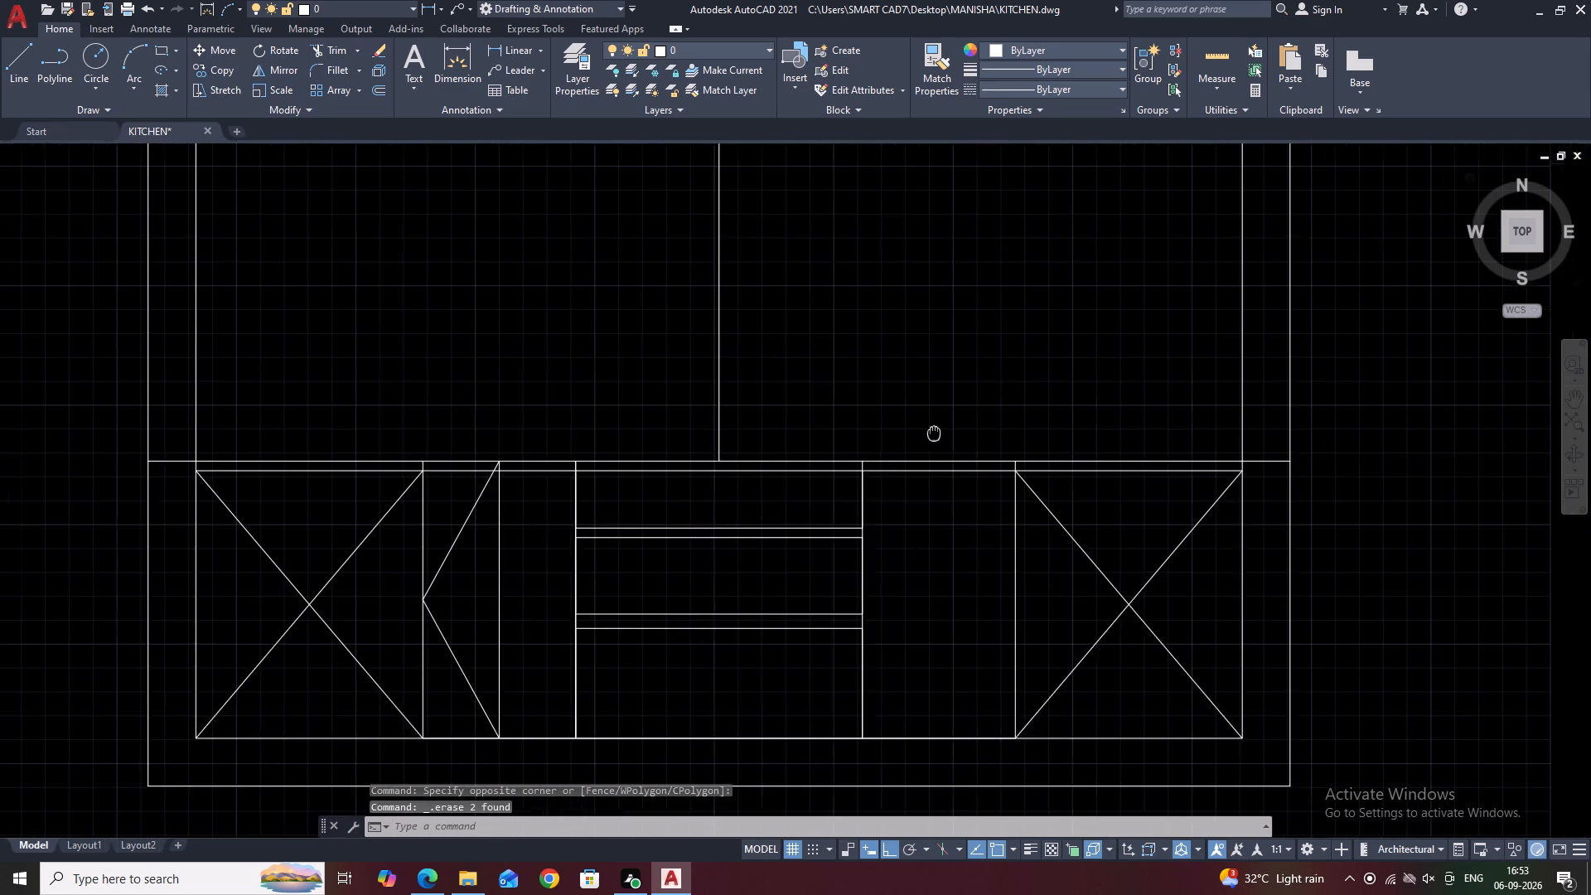
middle_drag(912, 433, 910, 434)
text(TR)
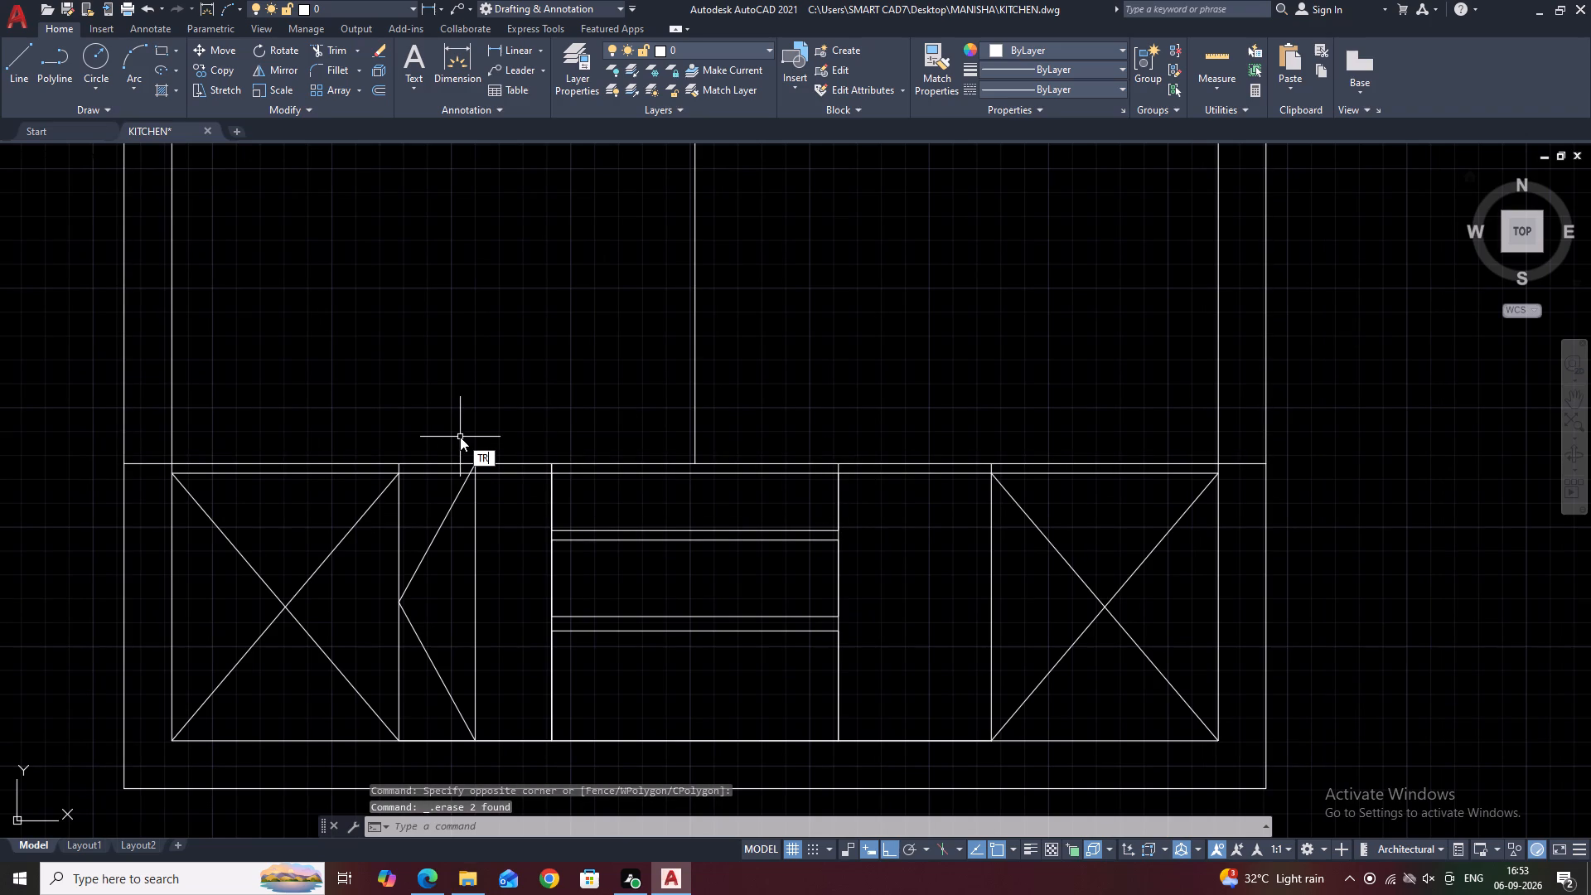
key(space)
click(159, 463)
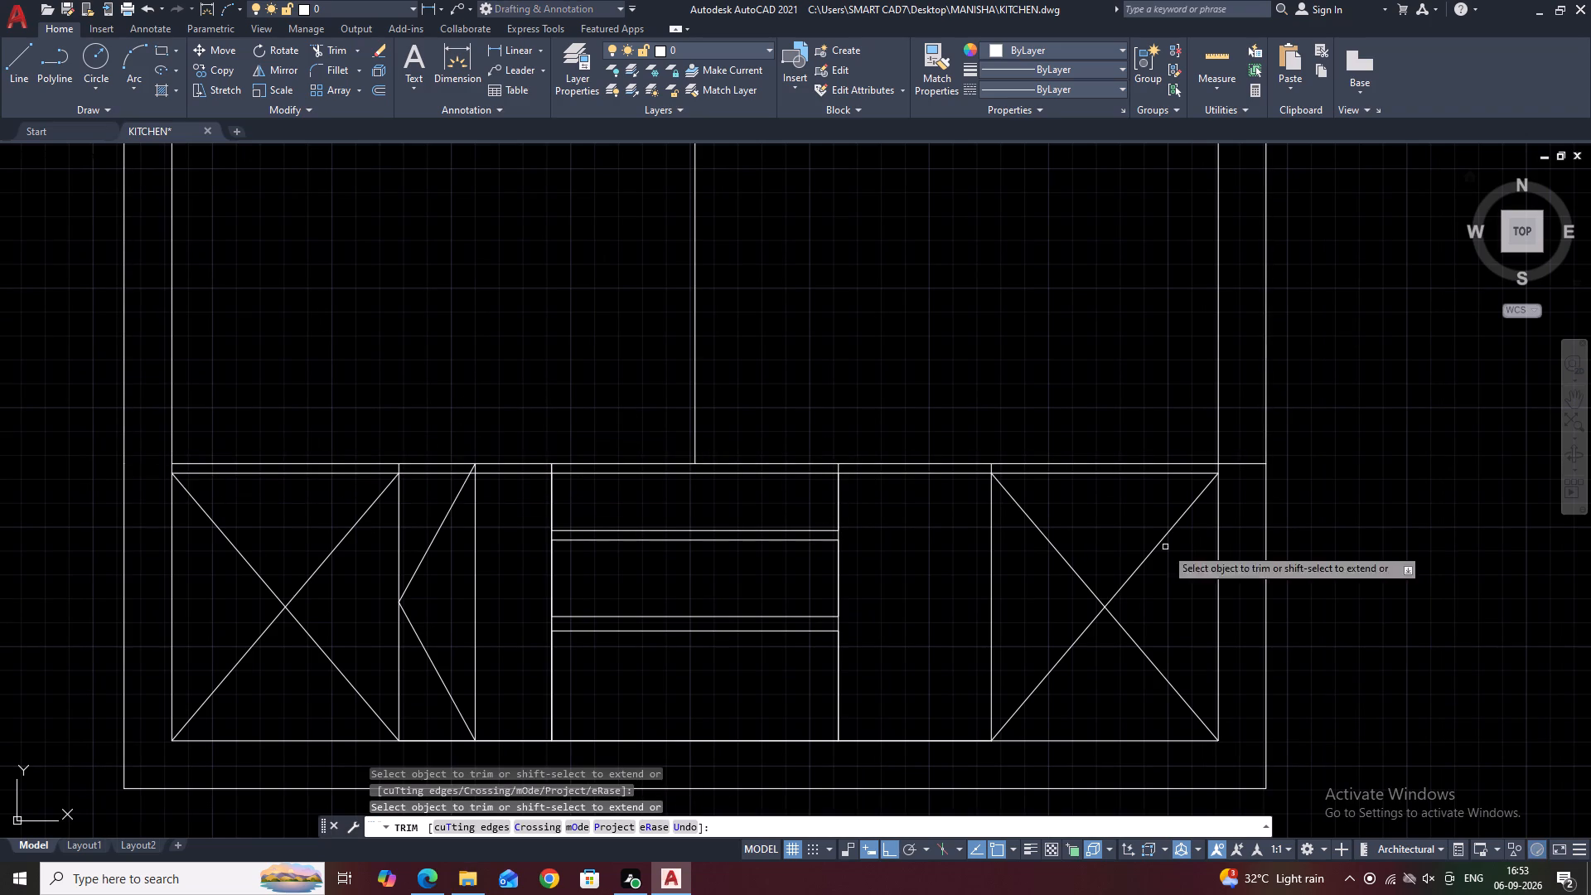
click(1244, 462)
Trim the left 1'4" compartment's vertical lines and opening mark between the divider and the horizontal line just below it.
scroll(1243, 545, down, 1)
middle_drag(1289, 539, 1264, 566)
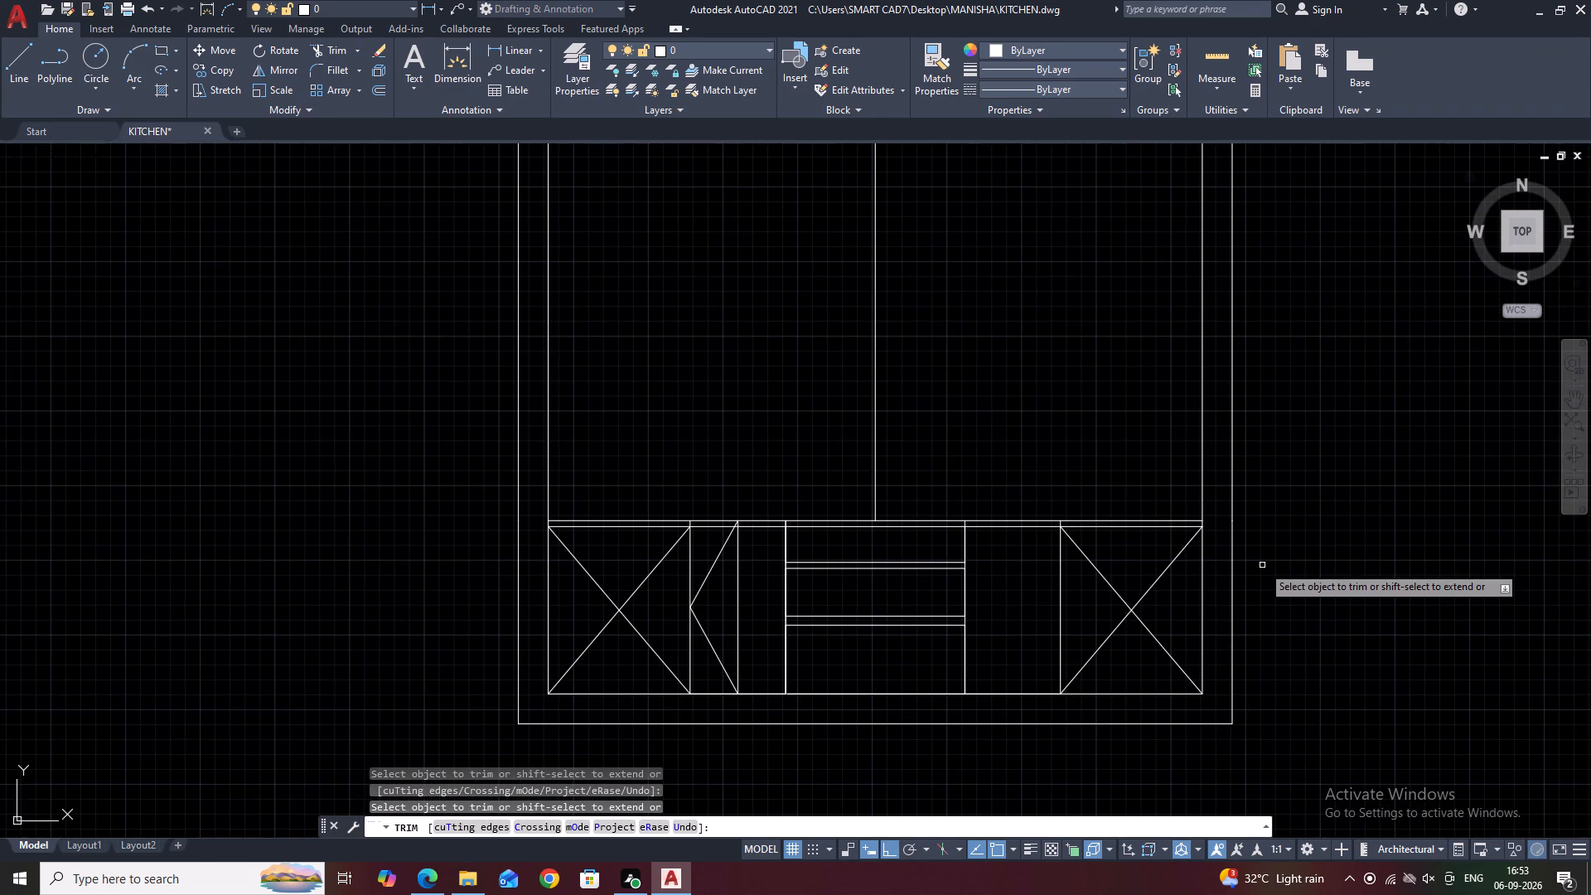
scroll(699, 523, up, 4)
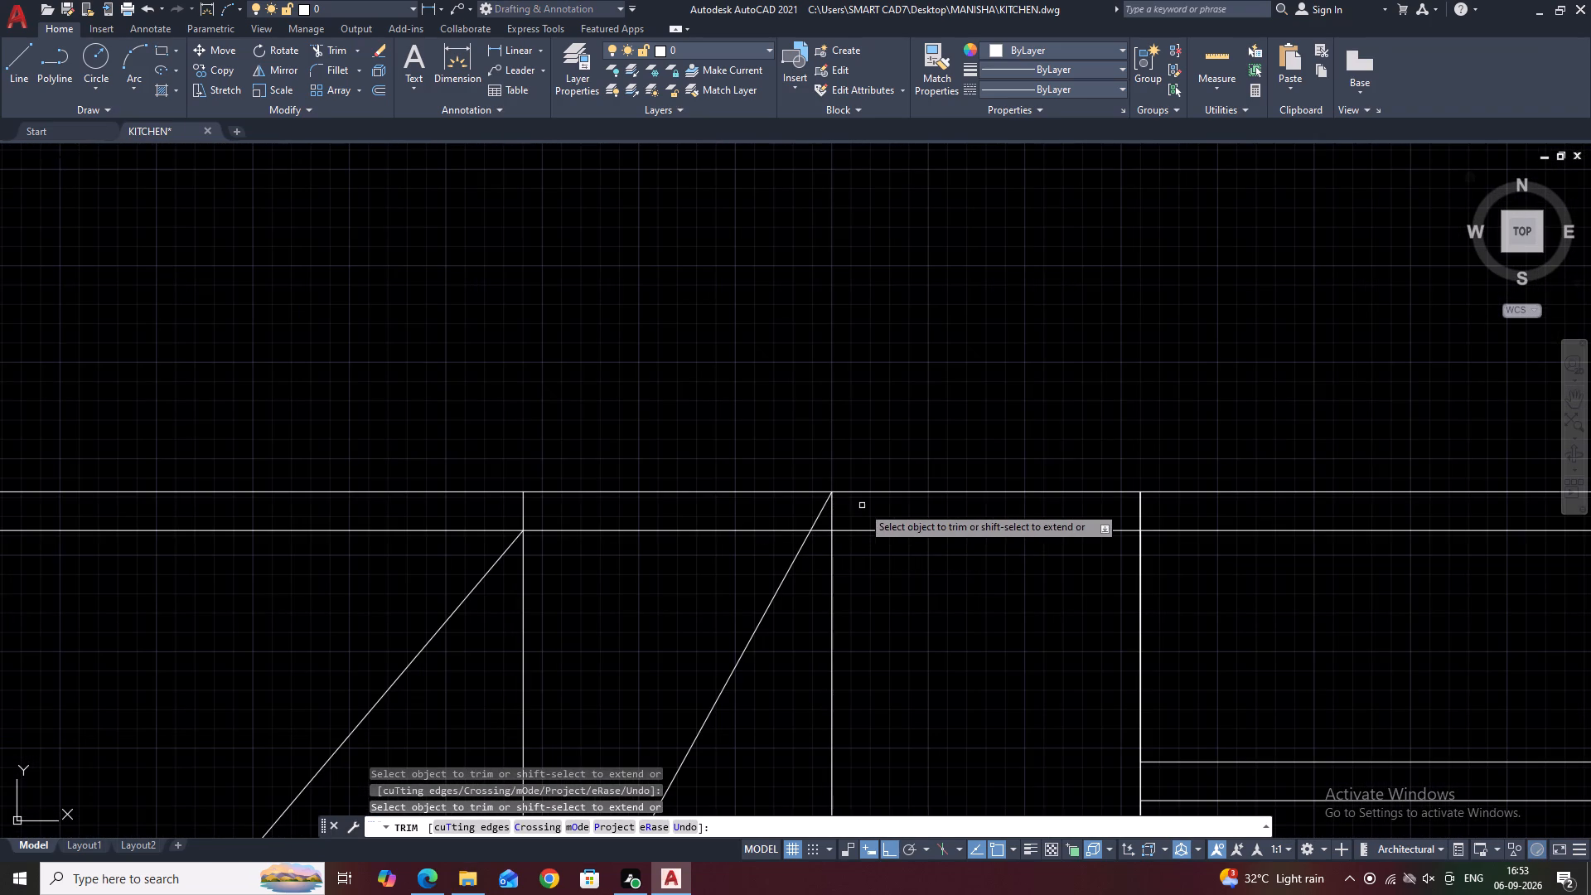
key(Escape)
text(TR)
key(space)
drag(852, 510, 832, 510)
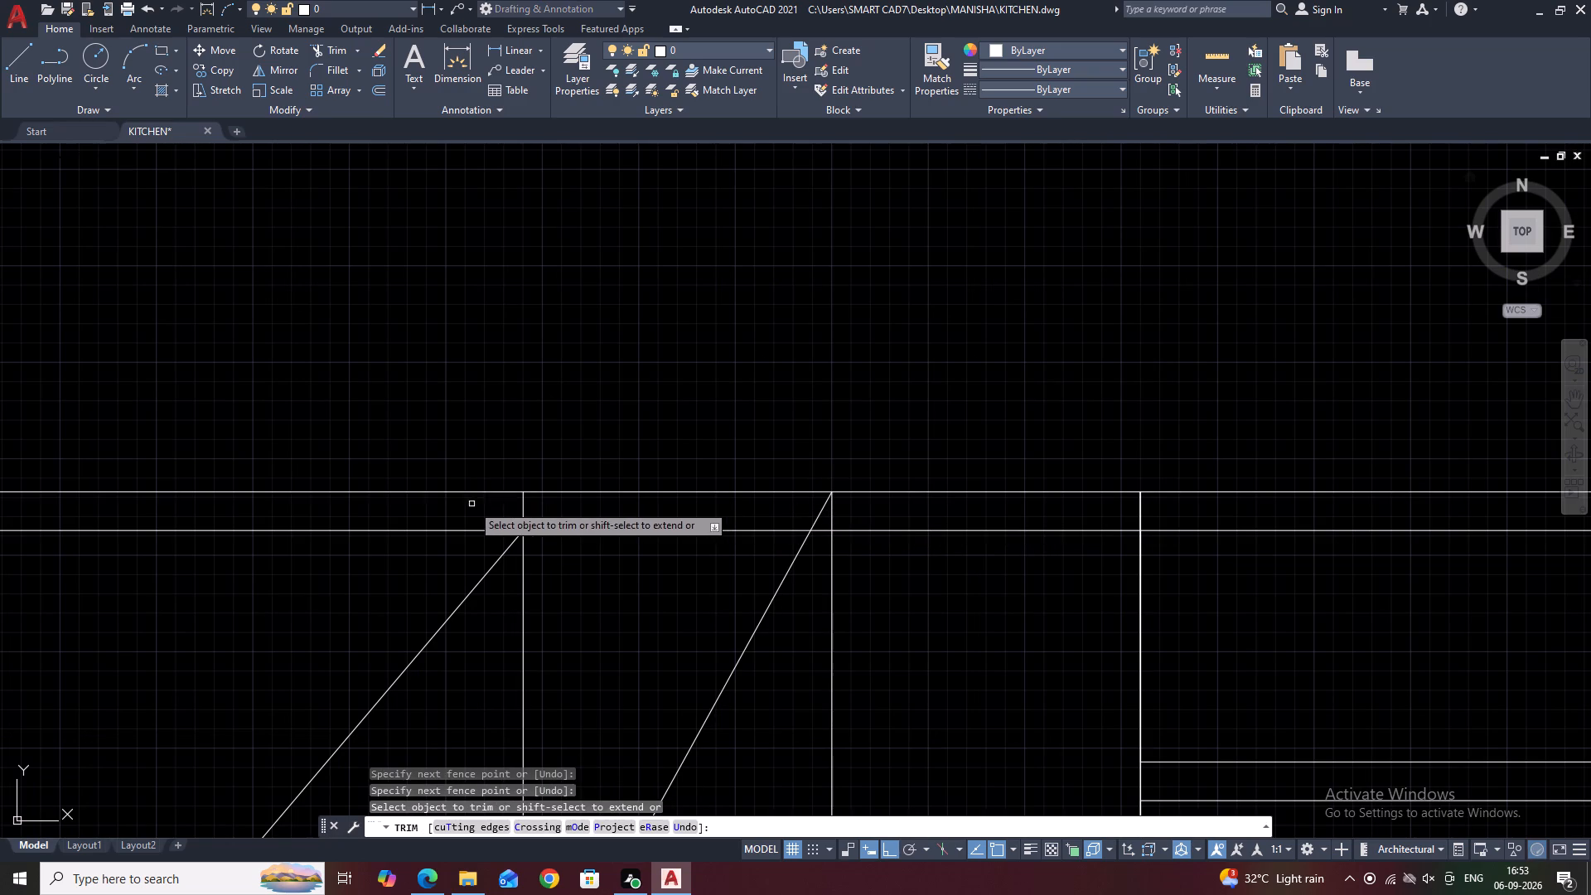
drag(471, 504, 492, 504)
click(1185, 508)
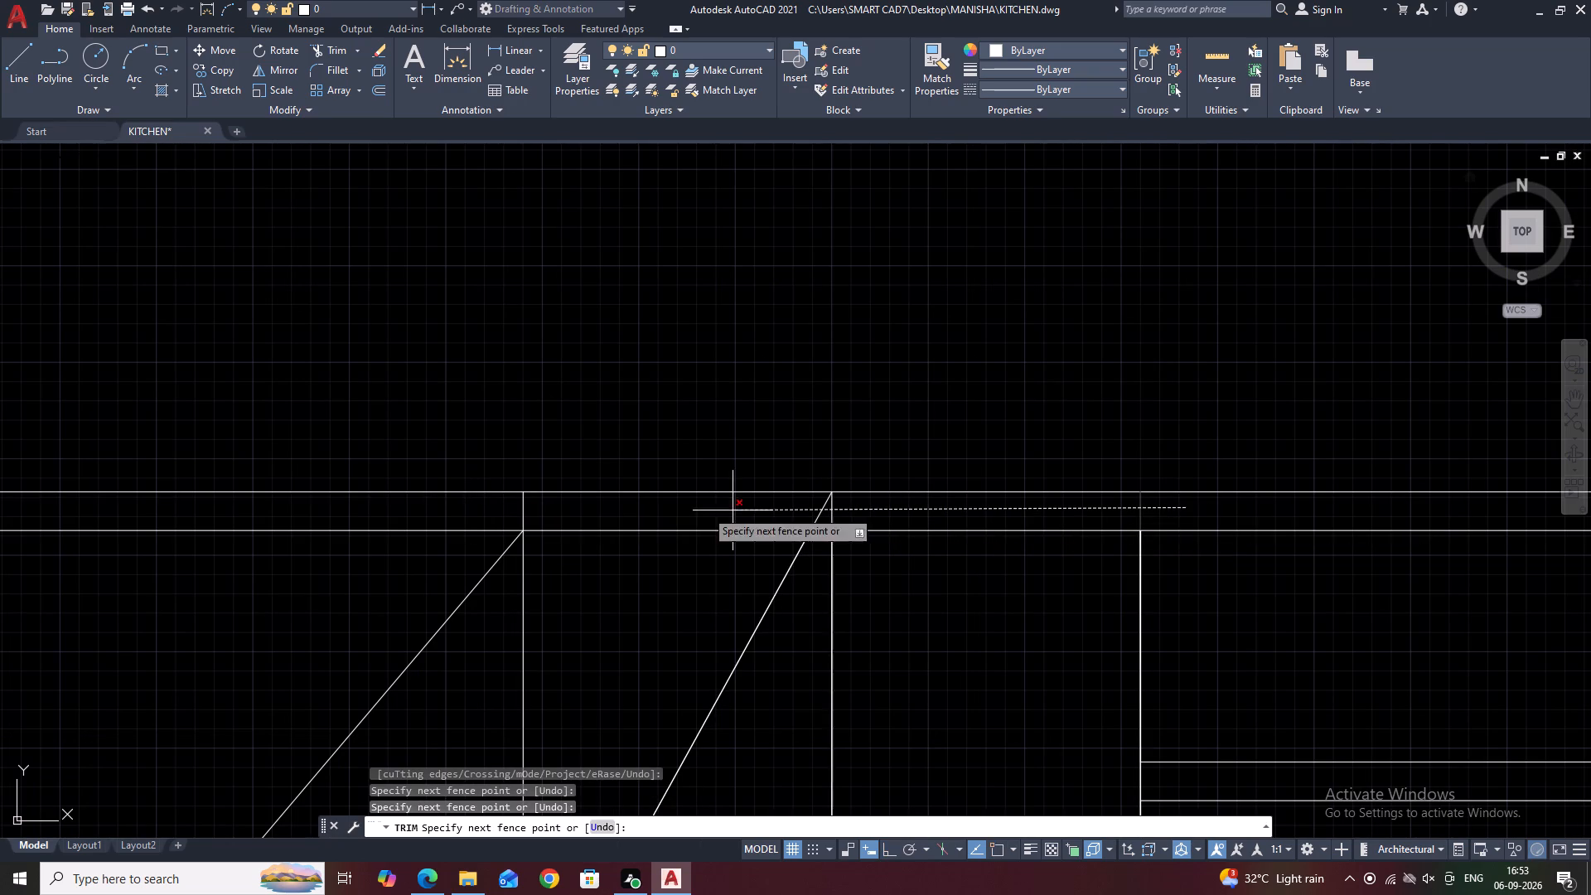
click(513, 509)
key(Escape)
Stretch the opening mark's upper end to the centre line's top endpoint on the lower horizontal line.
scroll(777, 568, up, 1)
click(800, 558)
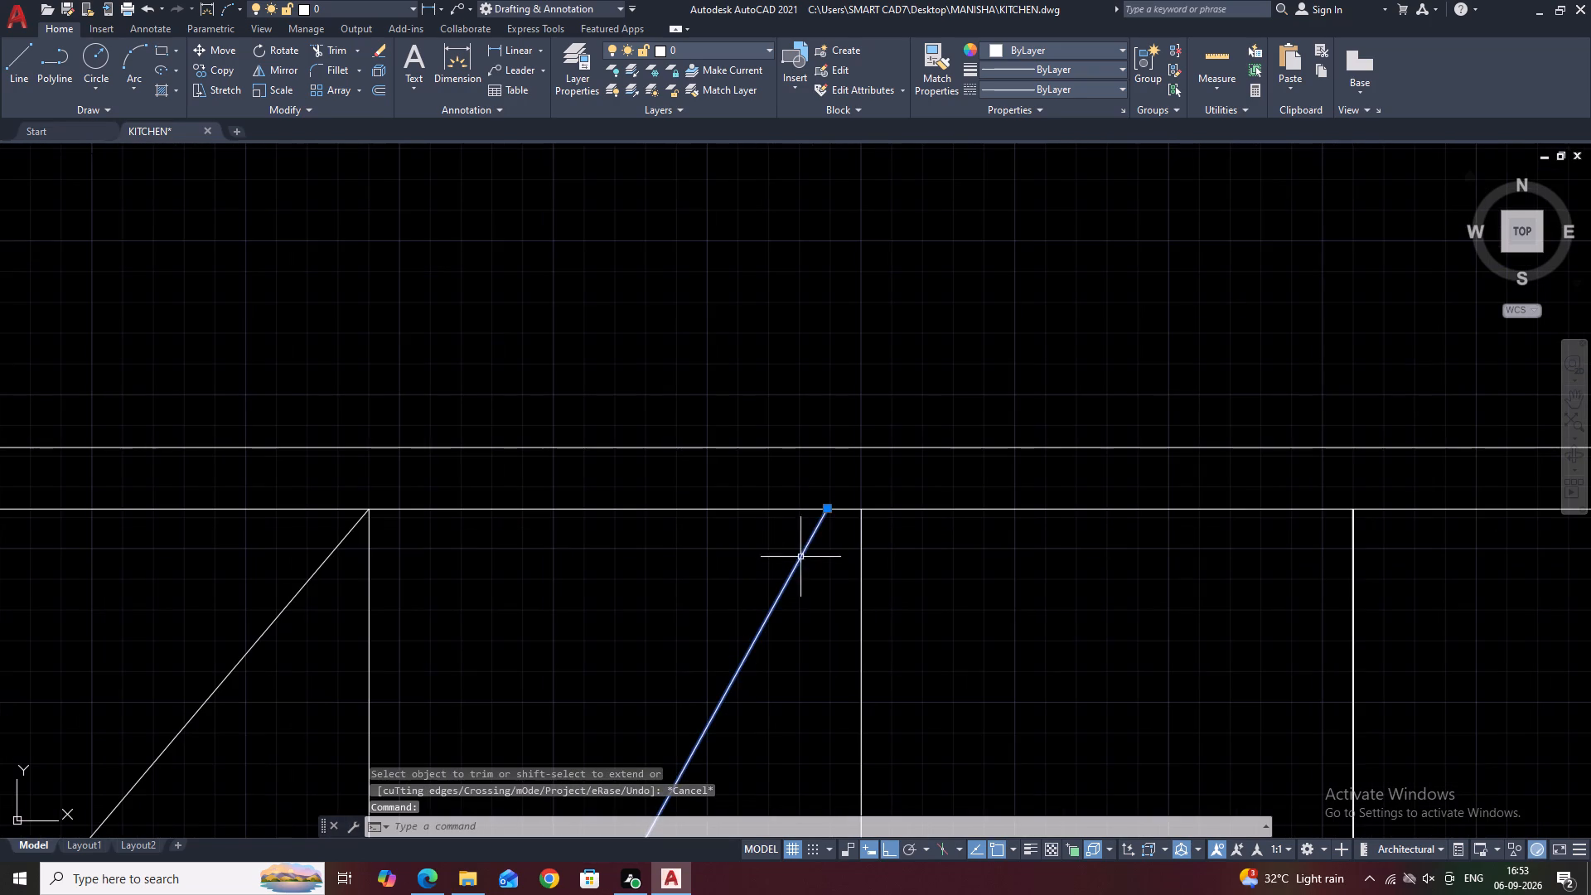
scroll(824, 528, up, 2)
click(826, 486)
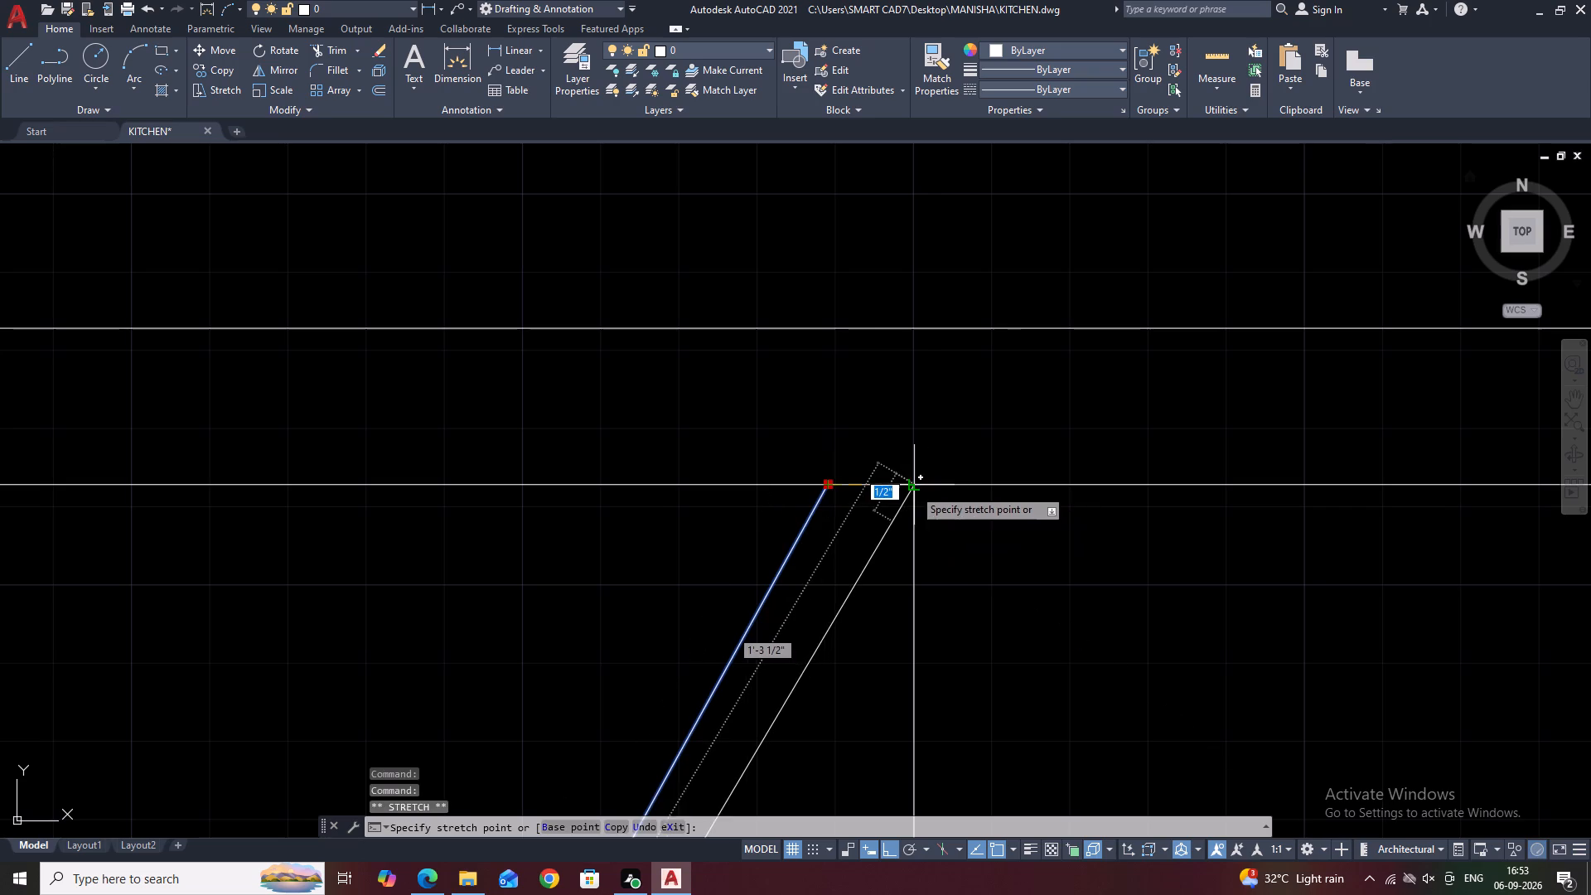
click(913, 488)
scroll(769, 496, down, 7)
middle_drag(1050, 492, 970, 526)
scroll(1042, 500, down, 1)
key(Escape)
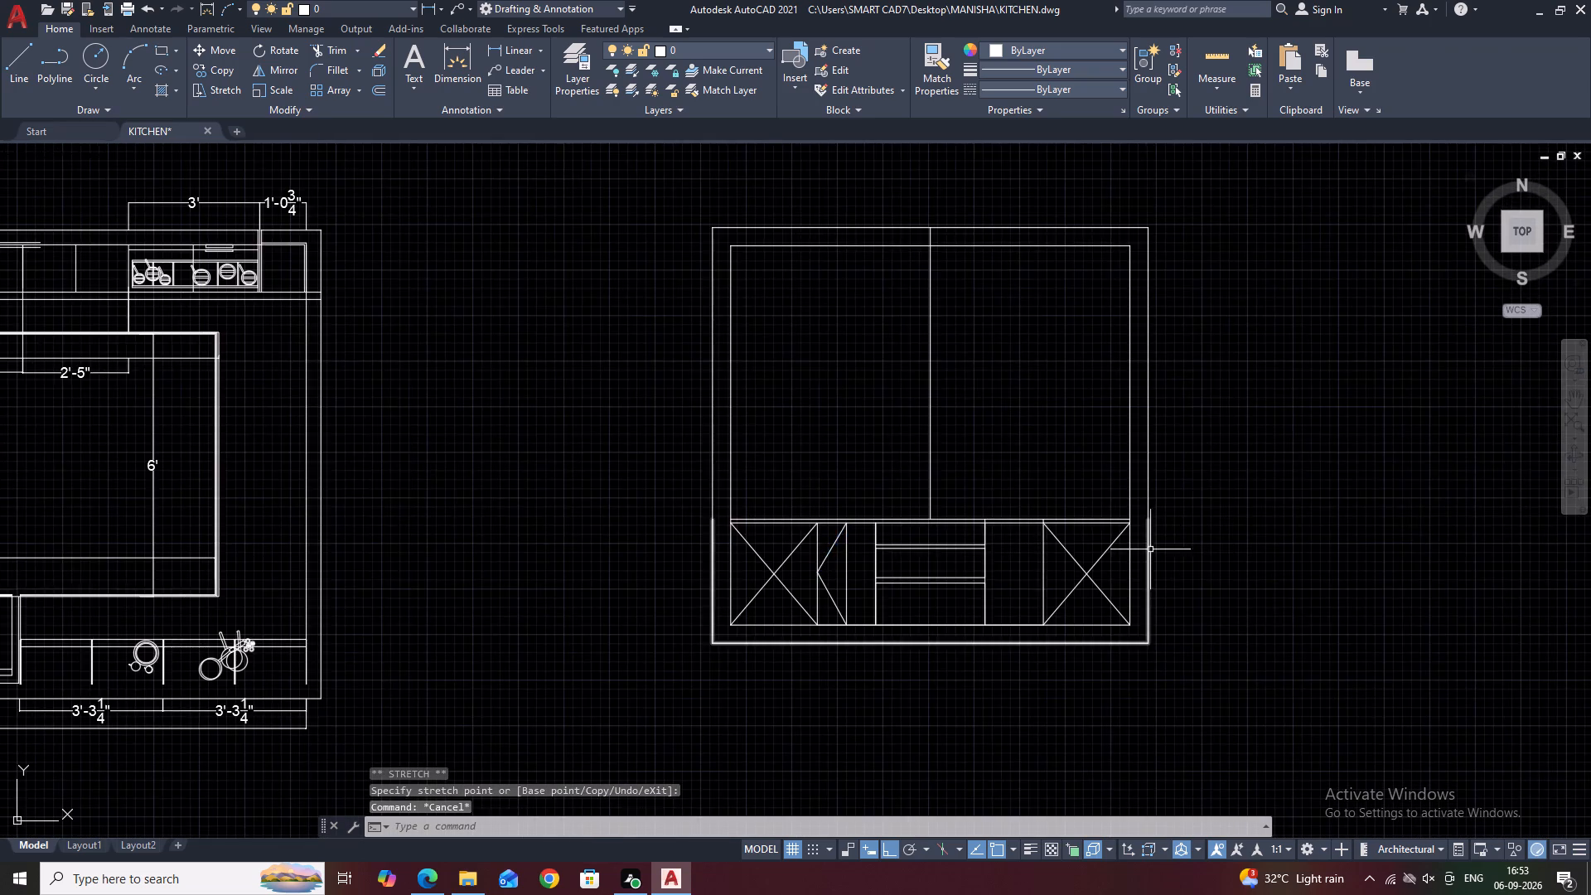
Trim the right 1'4" compartment's two vertical lines between the divider and the horizontal line just below it.
scroll(1032, 516, up, 2)
text(TR)
key(space)
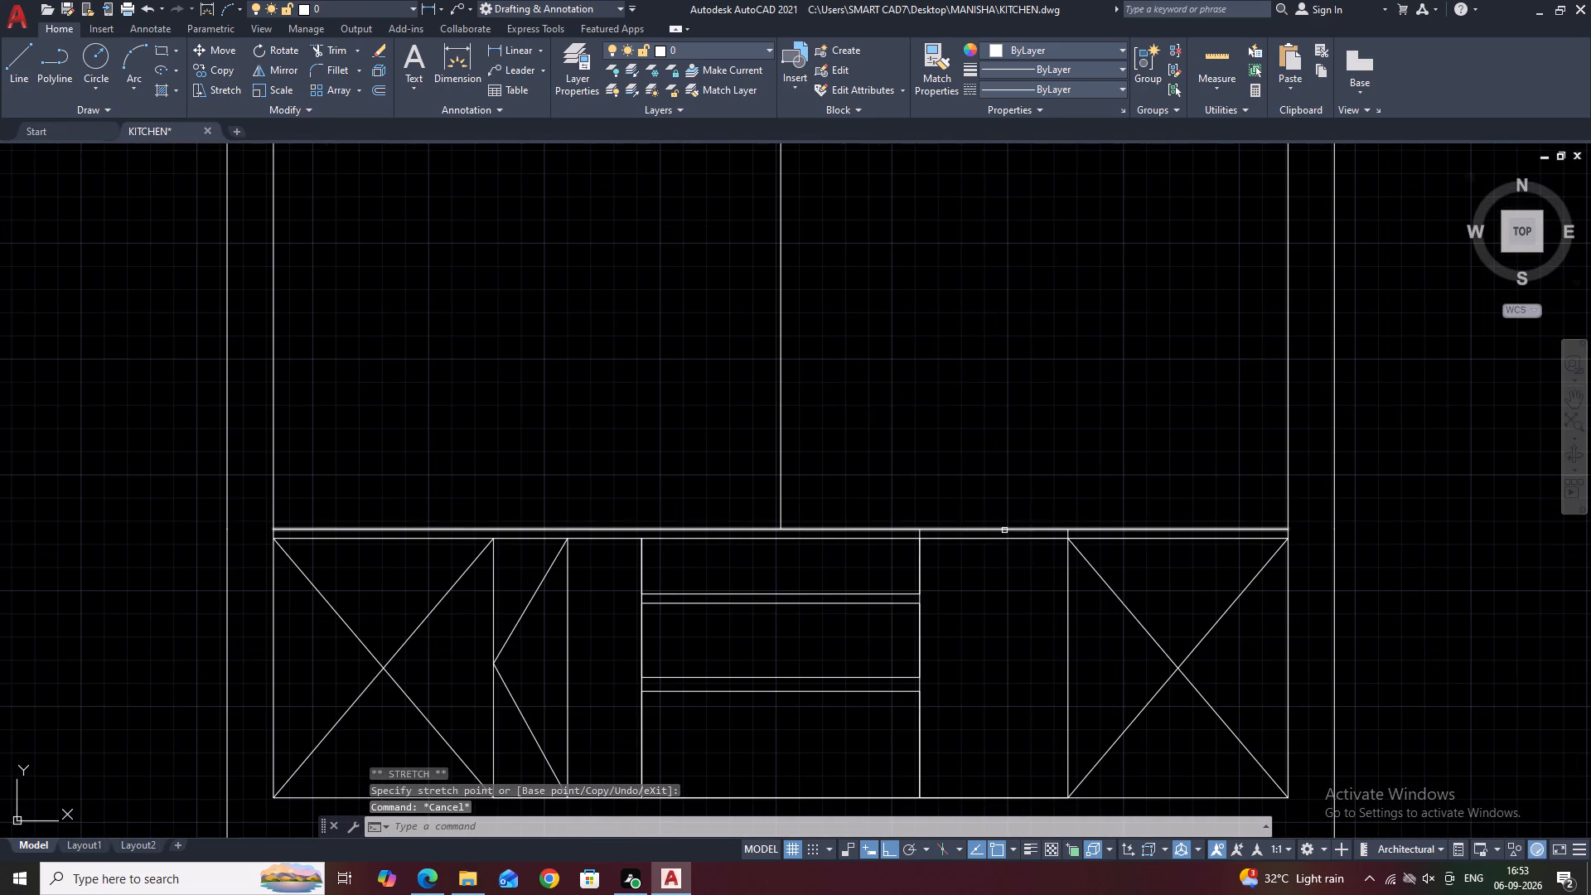
scroll(941, 538, up, 2)
click(823, 530)
scroll(873, 527, down, 1)
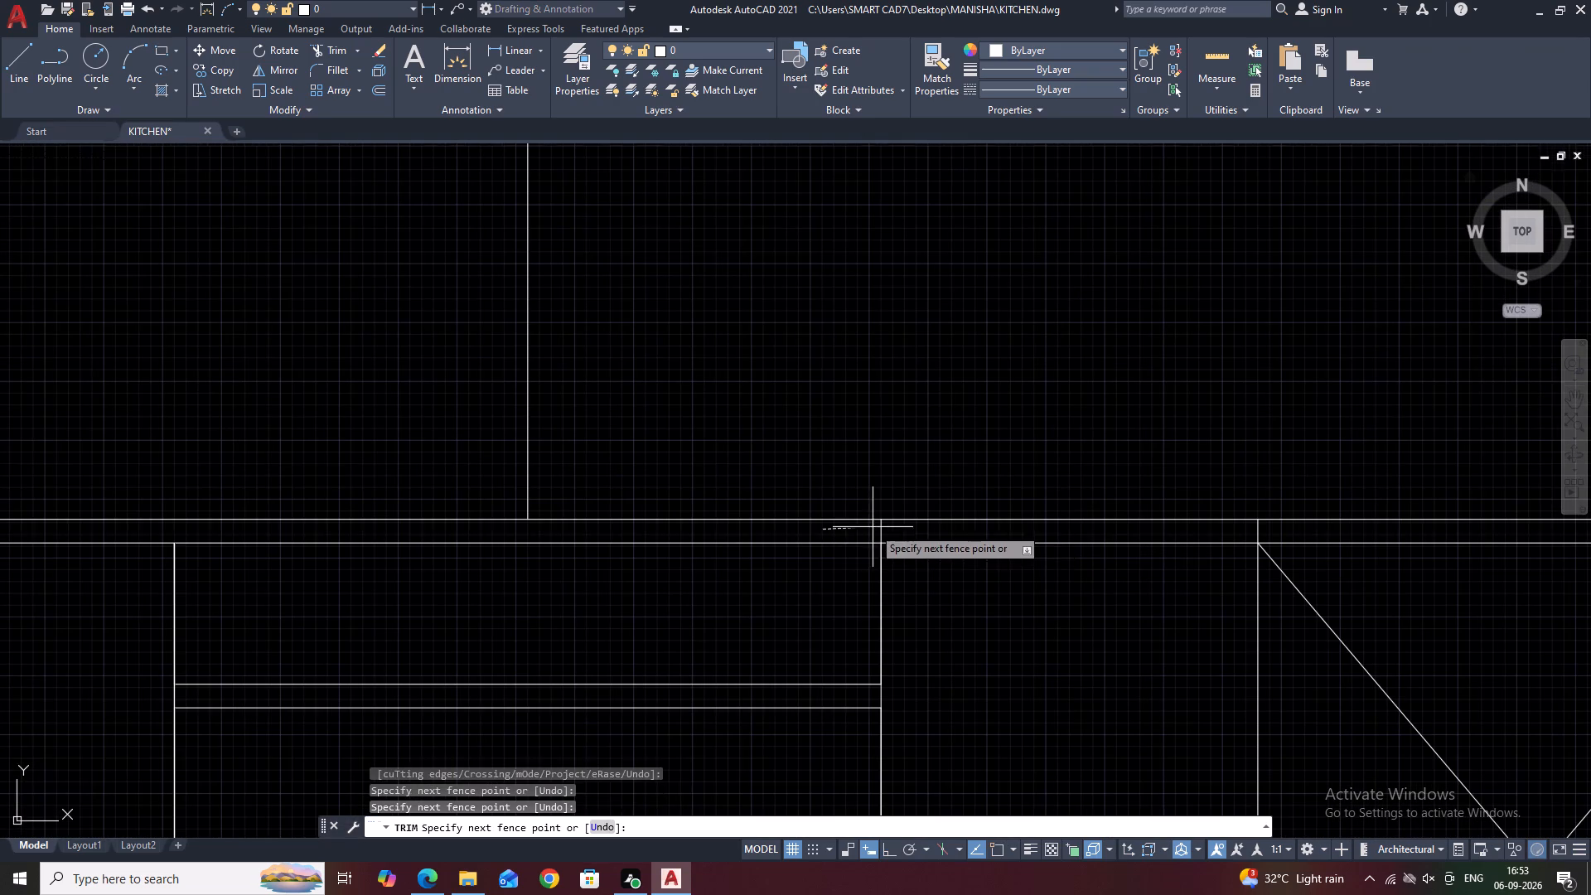
scroll(873, 527, down, 1)
scroll(1188, 527, up, 1)
click(1185, 529)
key(Escape)
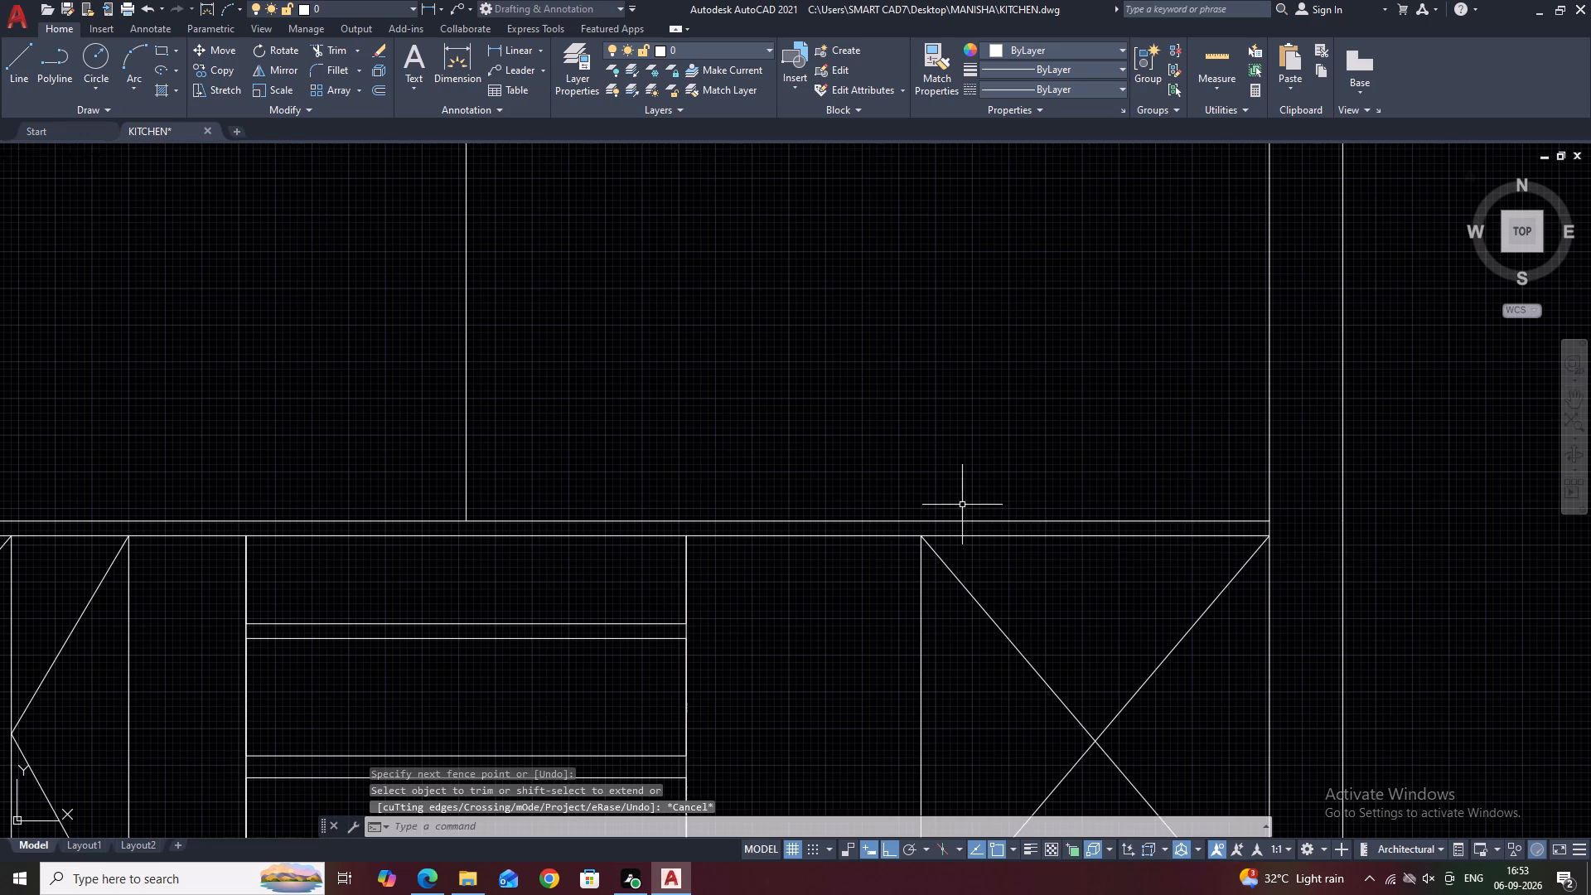
Draw a short slanted line from the left crossed bay's inner top corner up to the divider.
scroll(961, 505, down, 1)
middle_click(1120, 368)
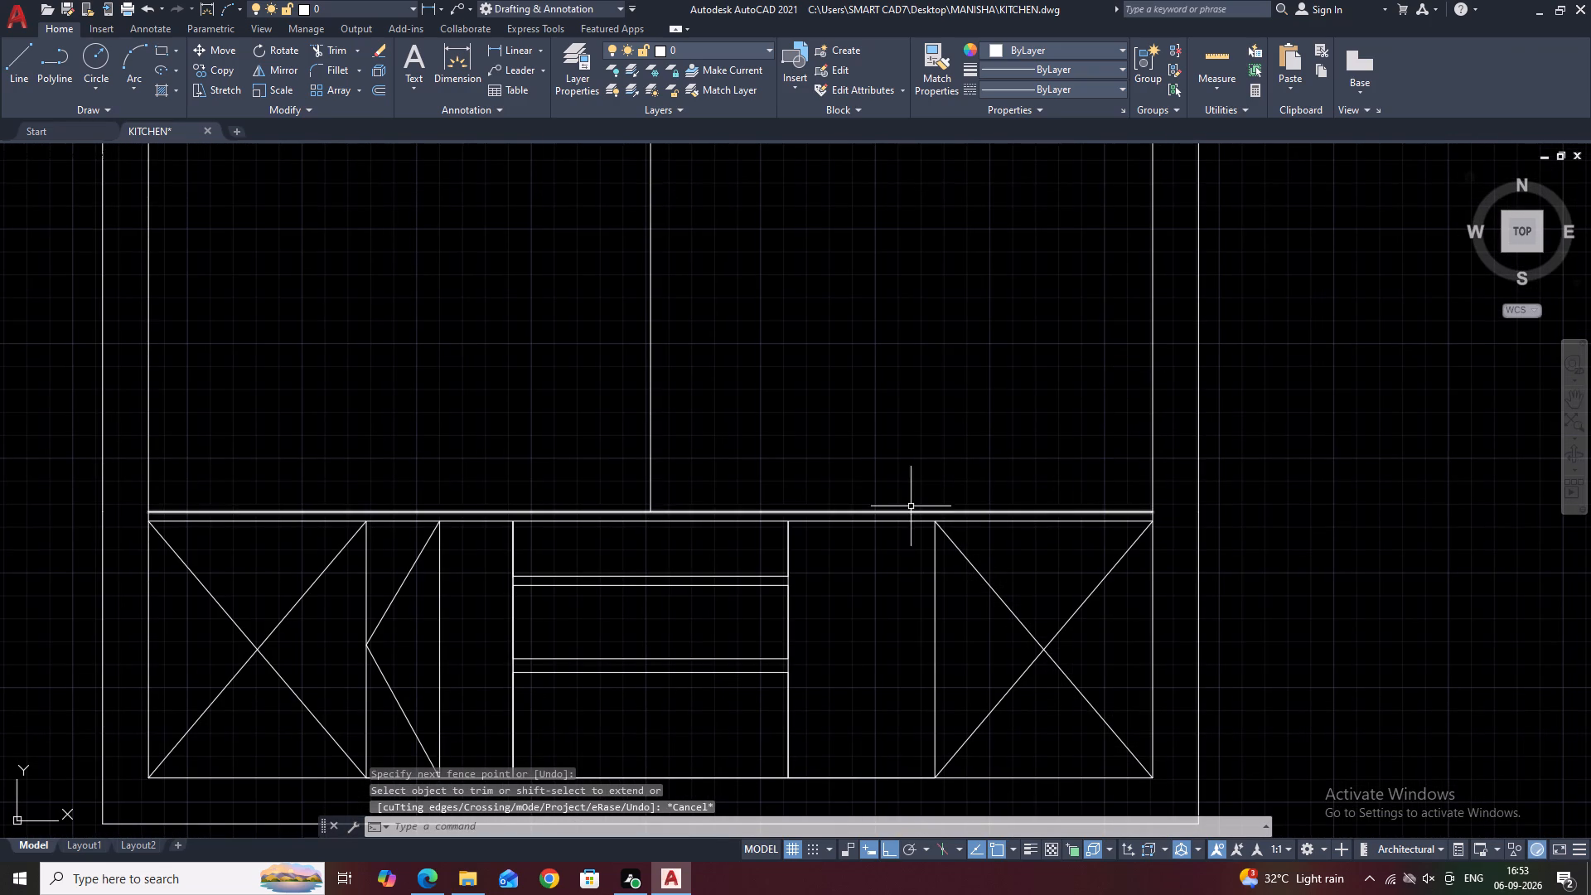
middle_drag(912, 464, 1029, 442)
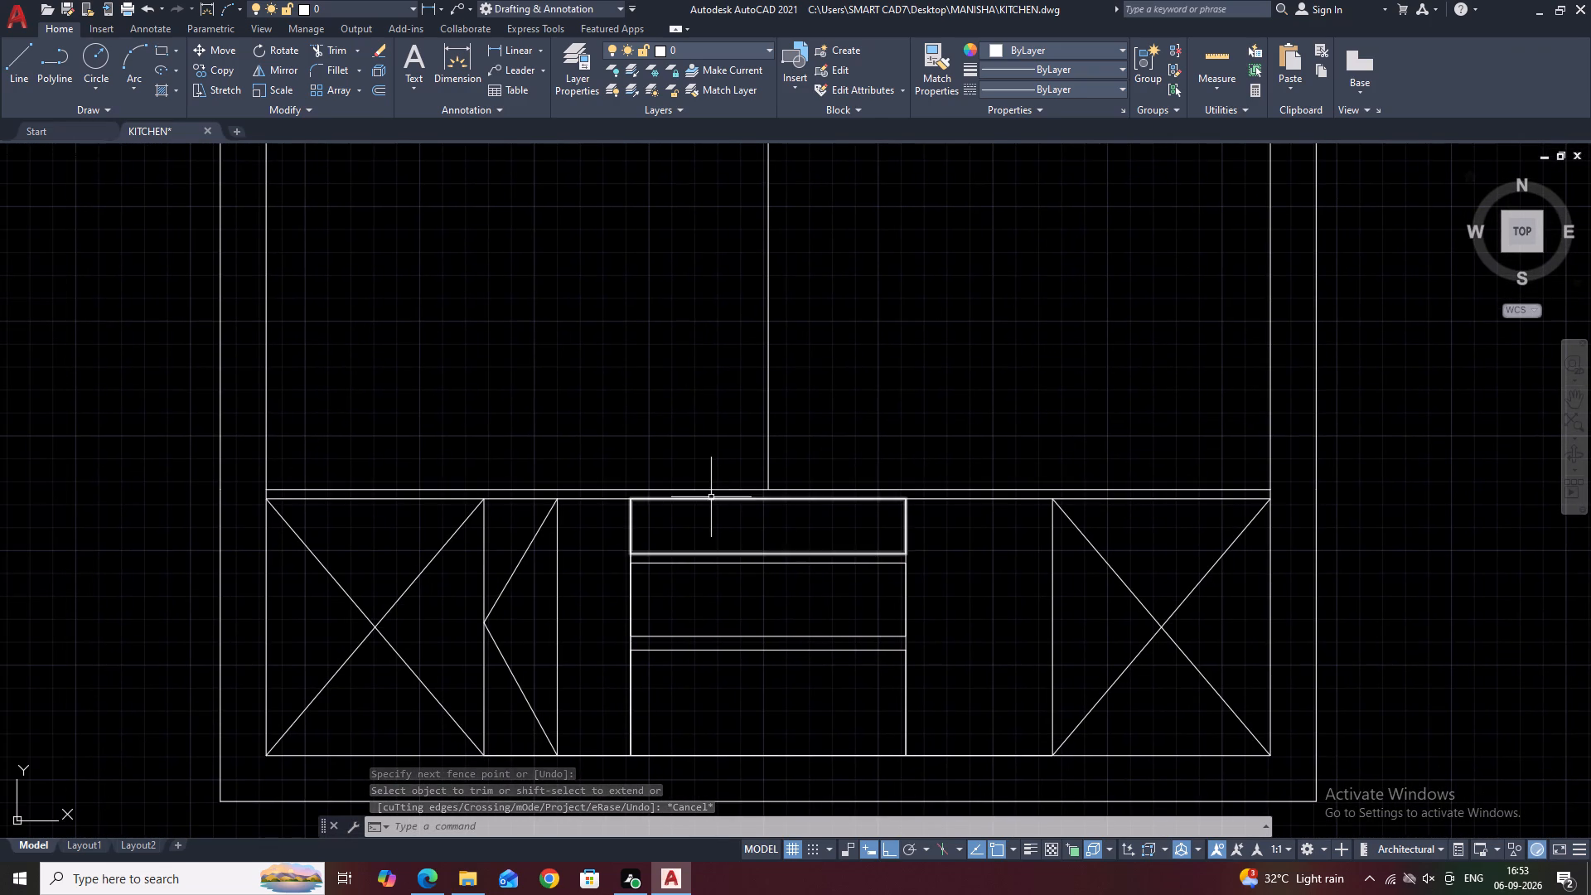
middle_drag(689, 515, 789, 521)
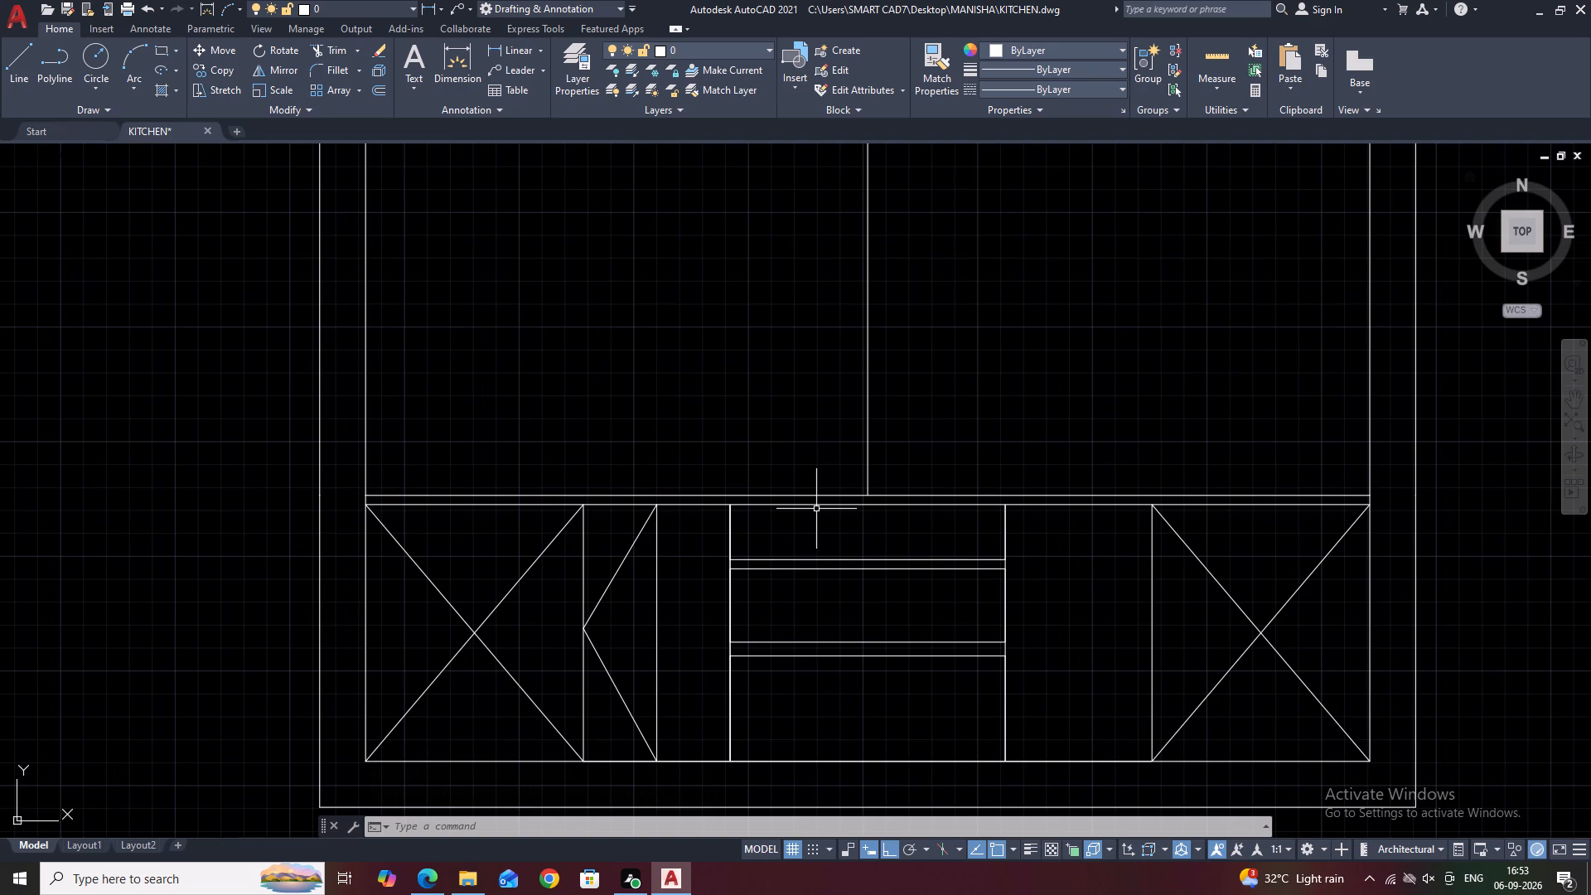
text(L)
key(space)
scroll(575, 516, up, 1)
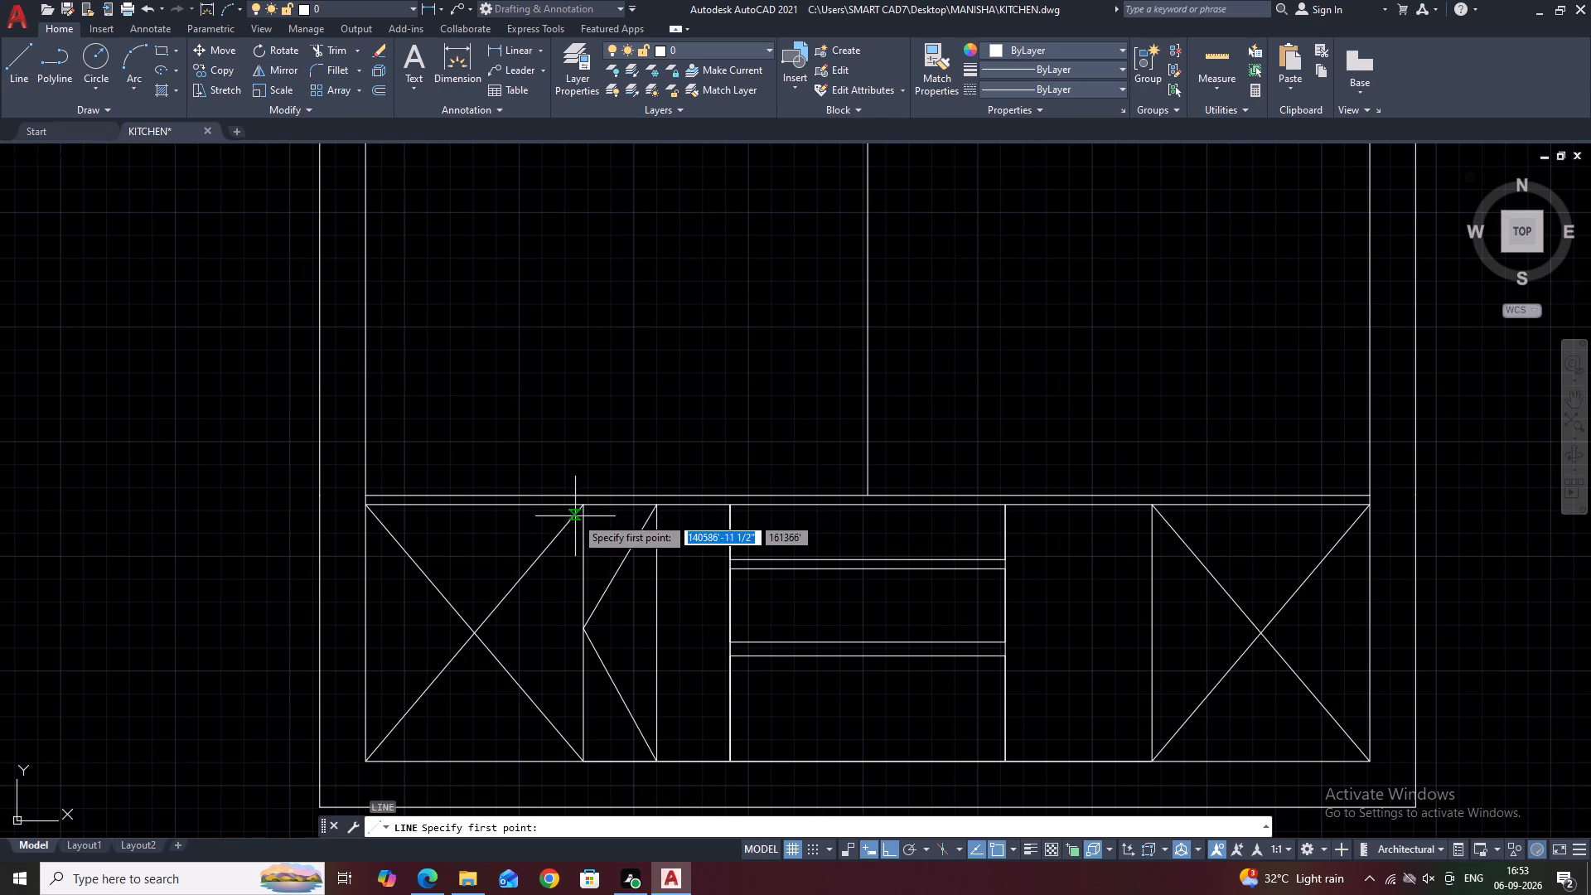
scroll(575, 516, up, 1)
click(588, 490)
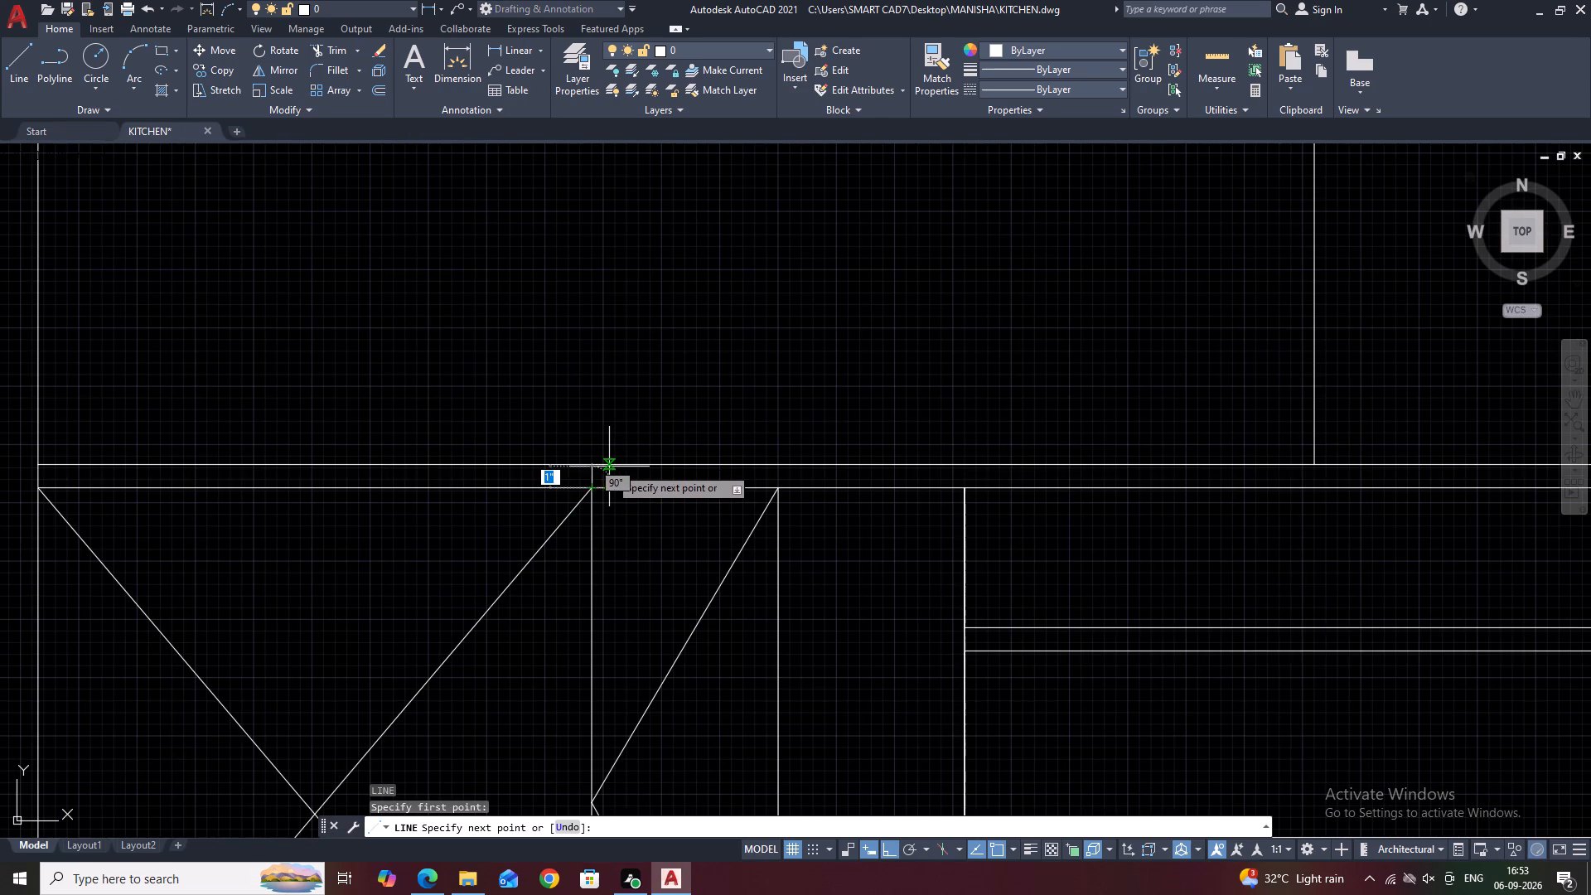
click(609, 461)
key(Escape)
Draw a matching short slanted line from the right crossed bay's inner top corner up to the divider.
middle_drag(750, 459, 549, 481)
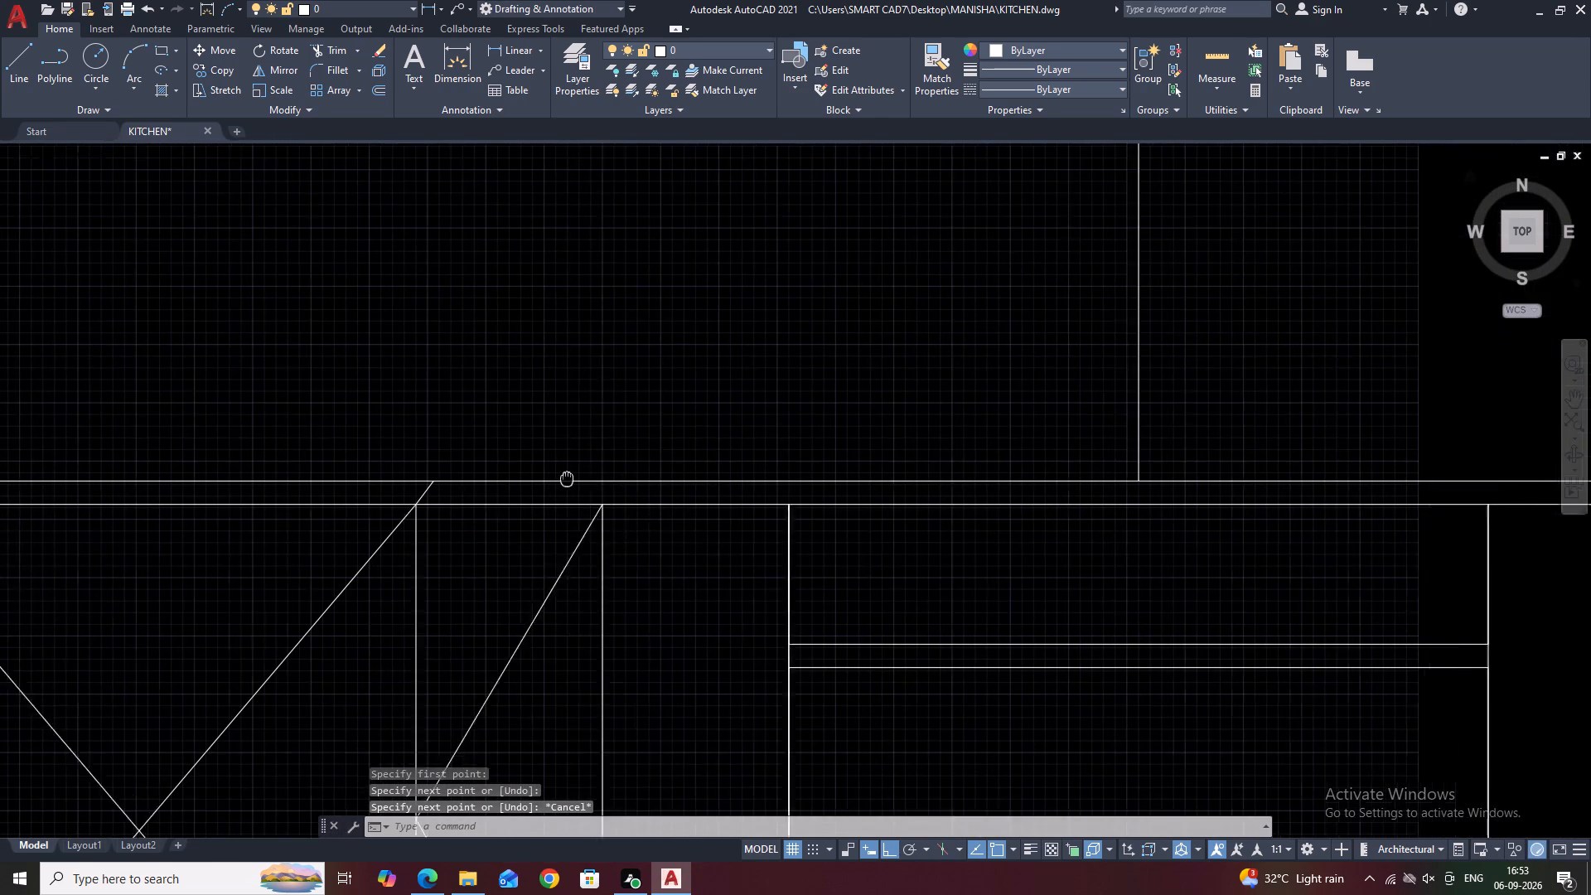
key(space)
scroll(853, 501, down, 4)
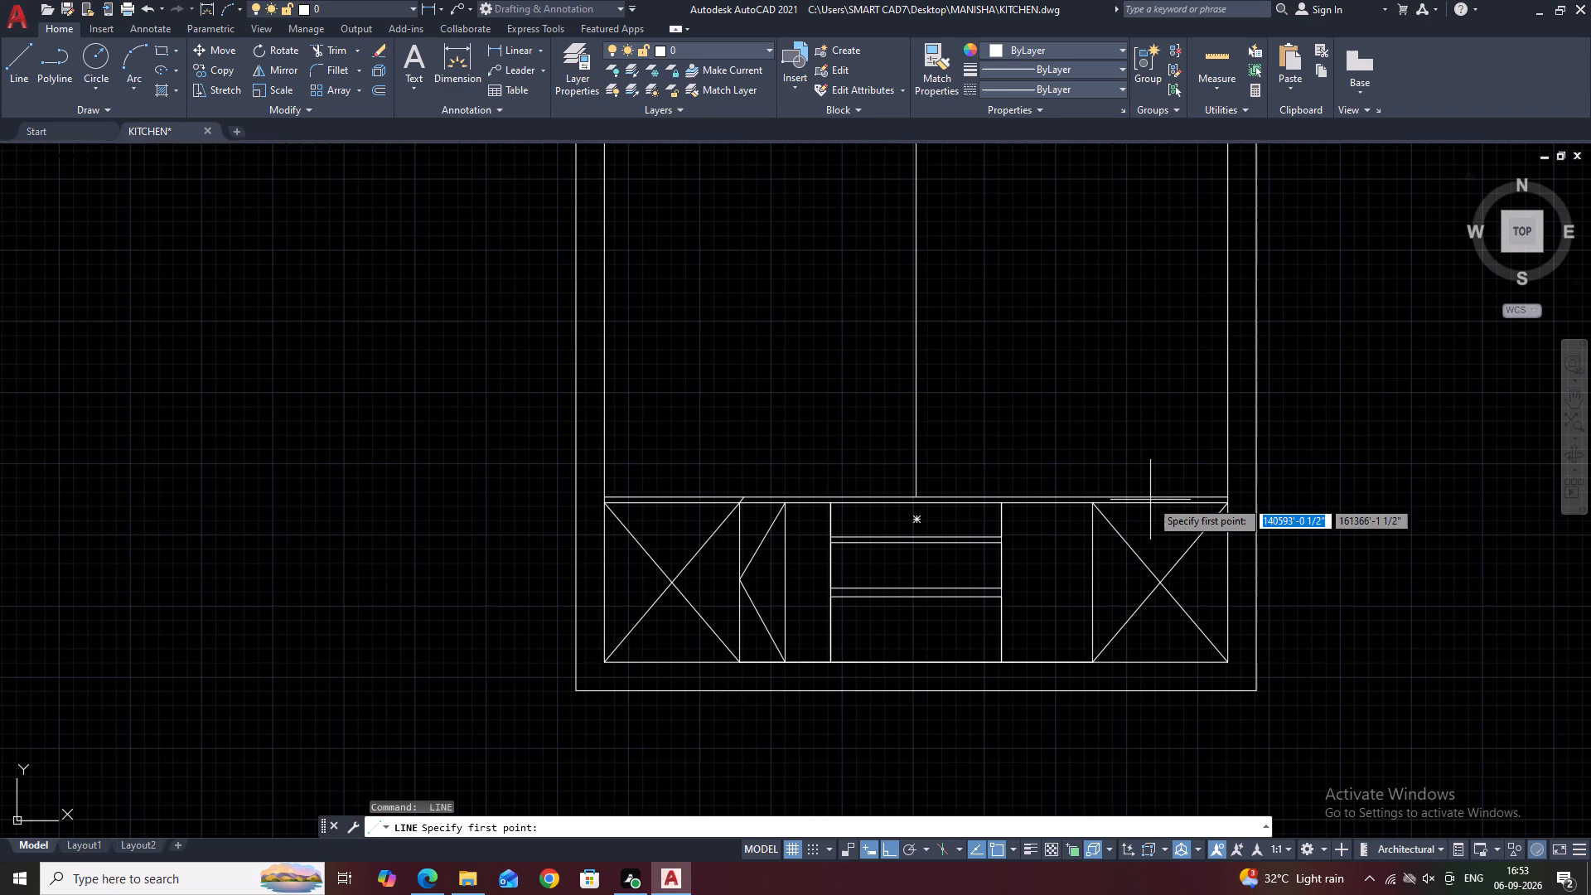
scroll(1140, 500, up, 3)
scroll(943, 519, up, 3)
click(906, 525)
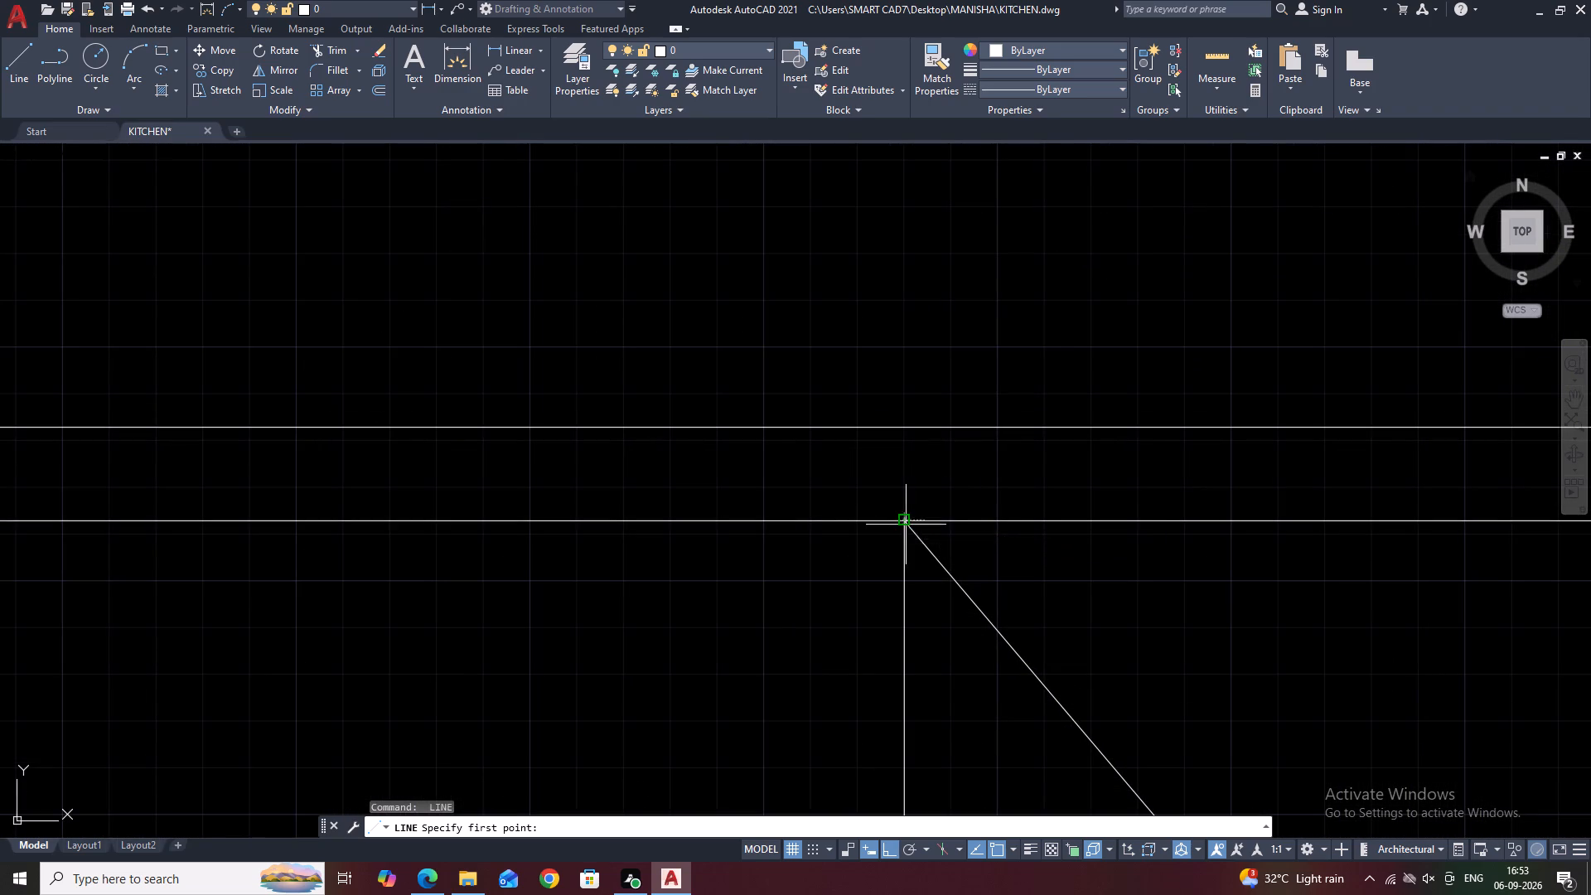
click(969, 429)
key(Escape)
With ortho off, draw a shallow three-segment outline on top of the divider, spanning the width of the central rectangle stack.
scroll(901, 439, down, 2)
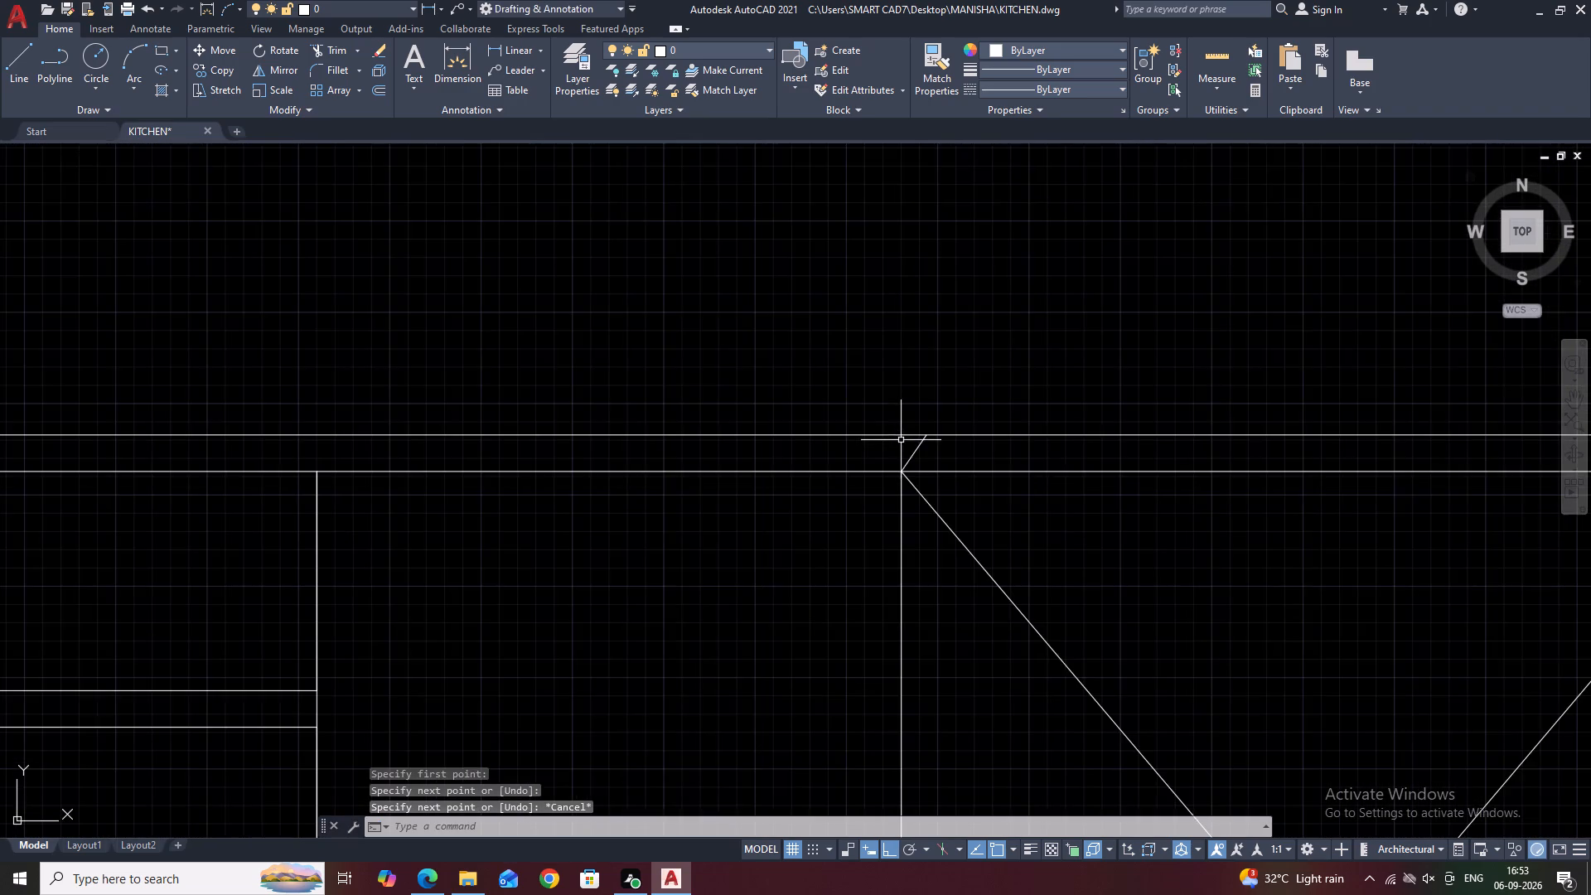
middle_drag(977, 443, 1115, 425)
middle_drag(834, 450, 974, 455)
middle_drag(910, 409, 931, 466)
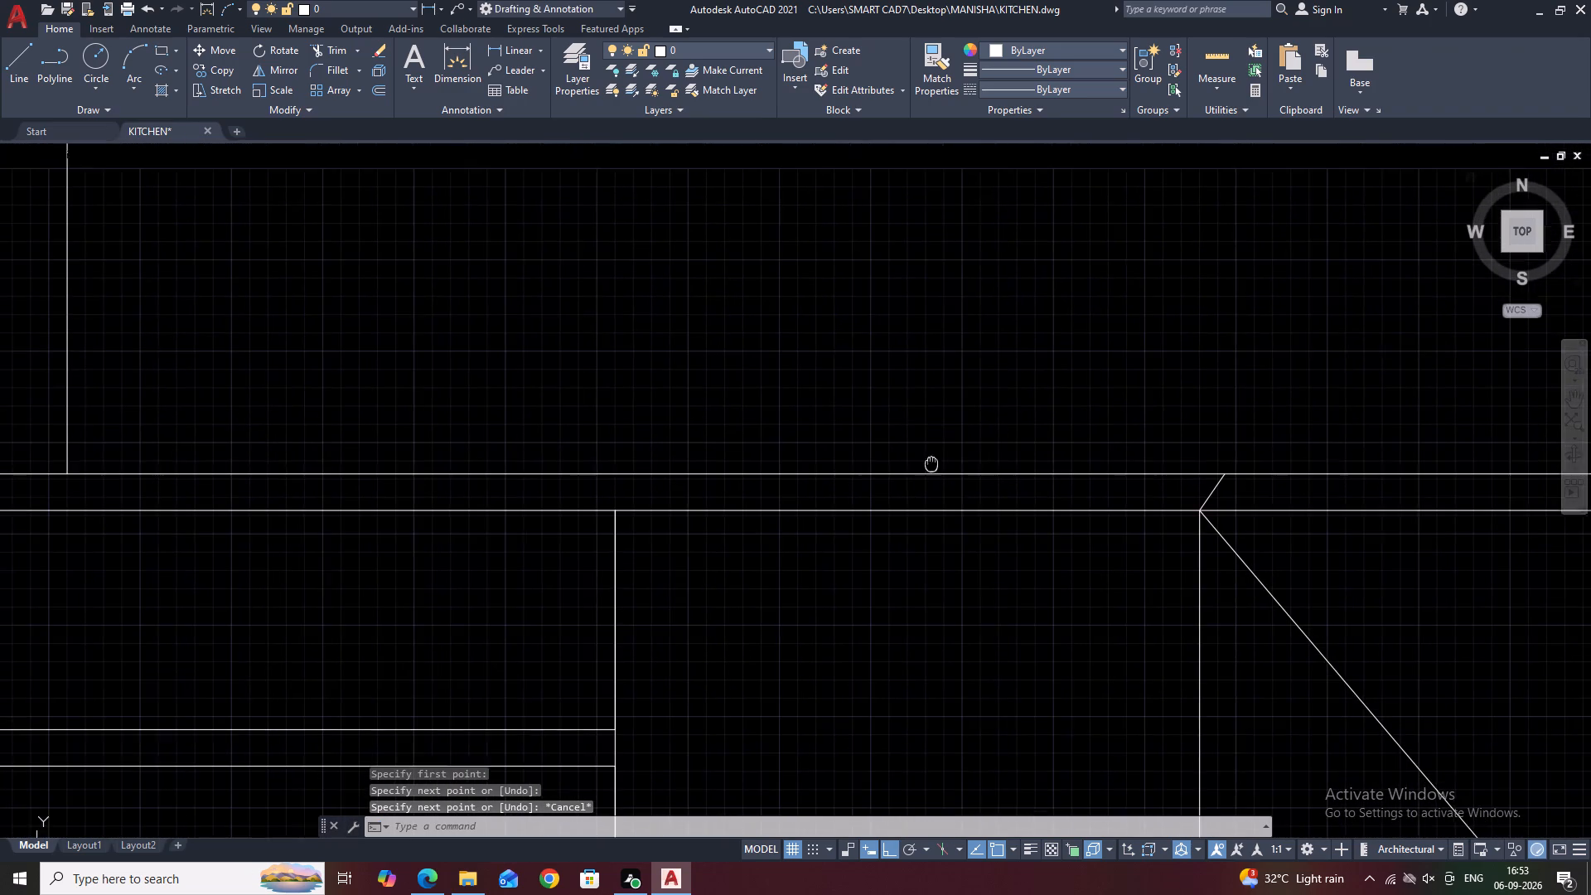
middle_drag(931, 466, 932, 468)
middle_drag(805, 506, 934, 490)
scroll(912, 486, down, 2)
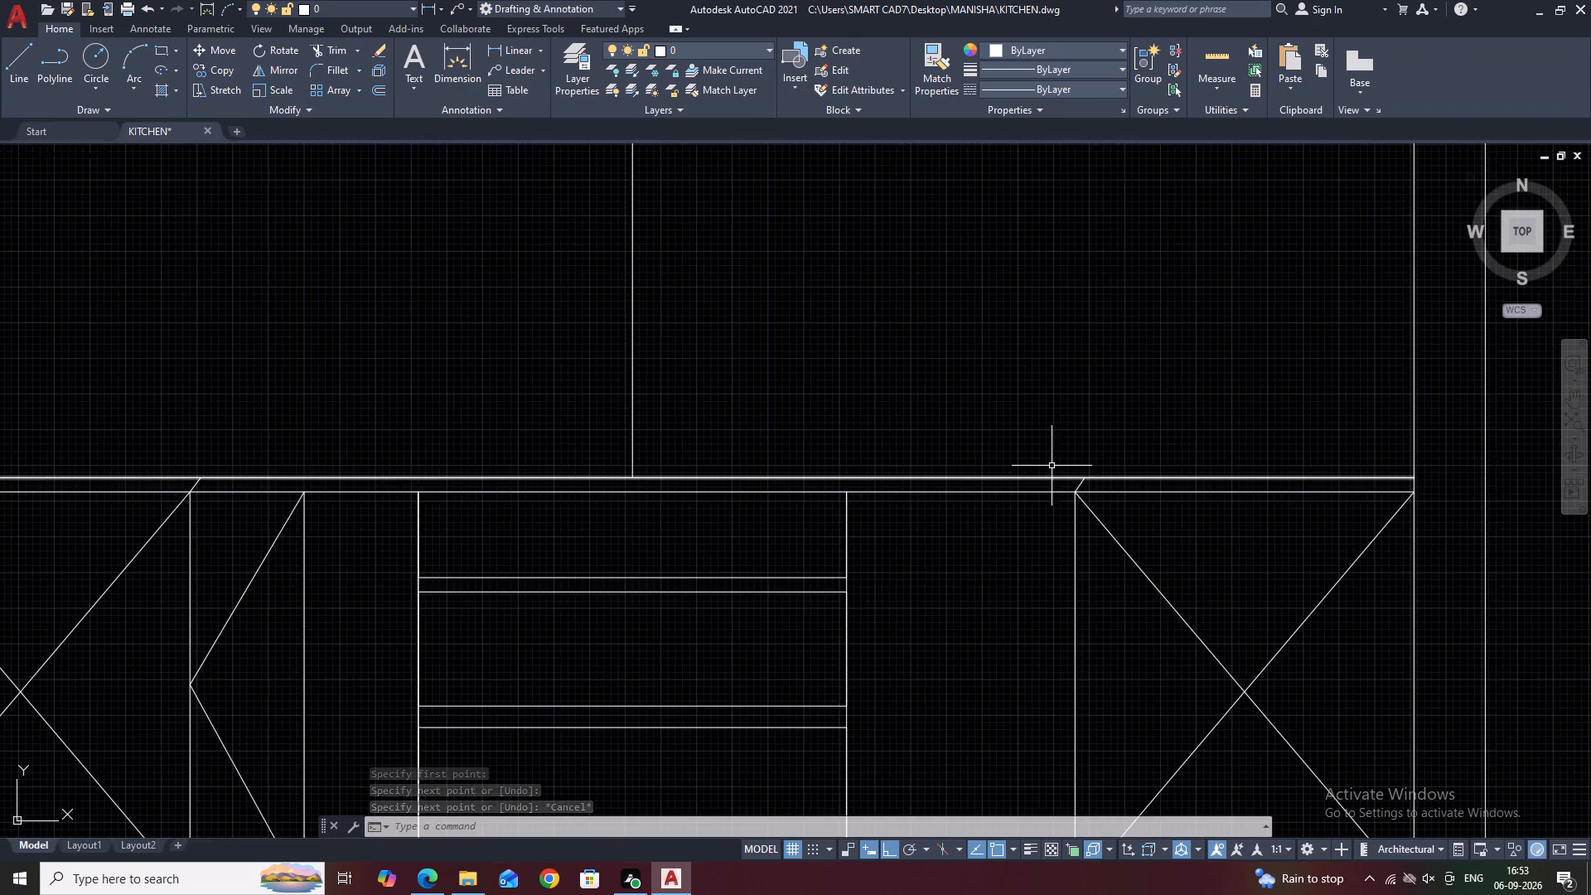
scroll(1060, 462, down, 2)
middle_drag(748, 469, 757, 505)
key(l)
key(space)
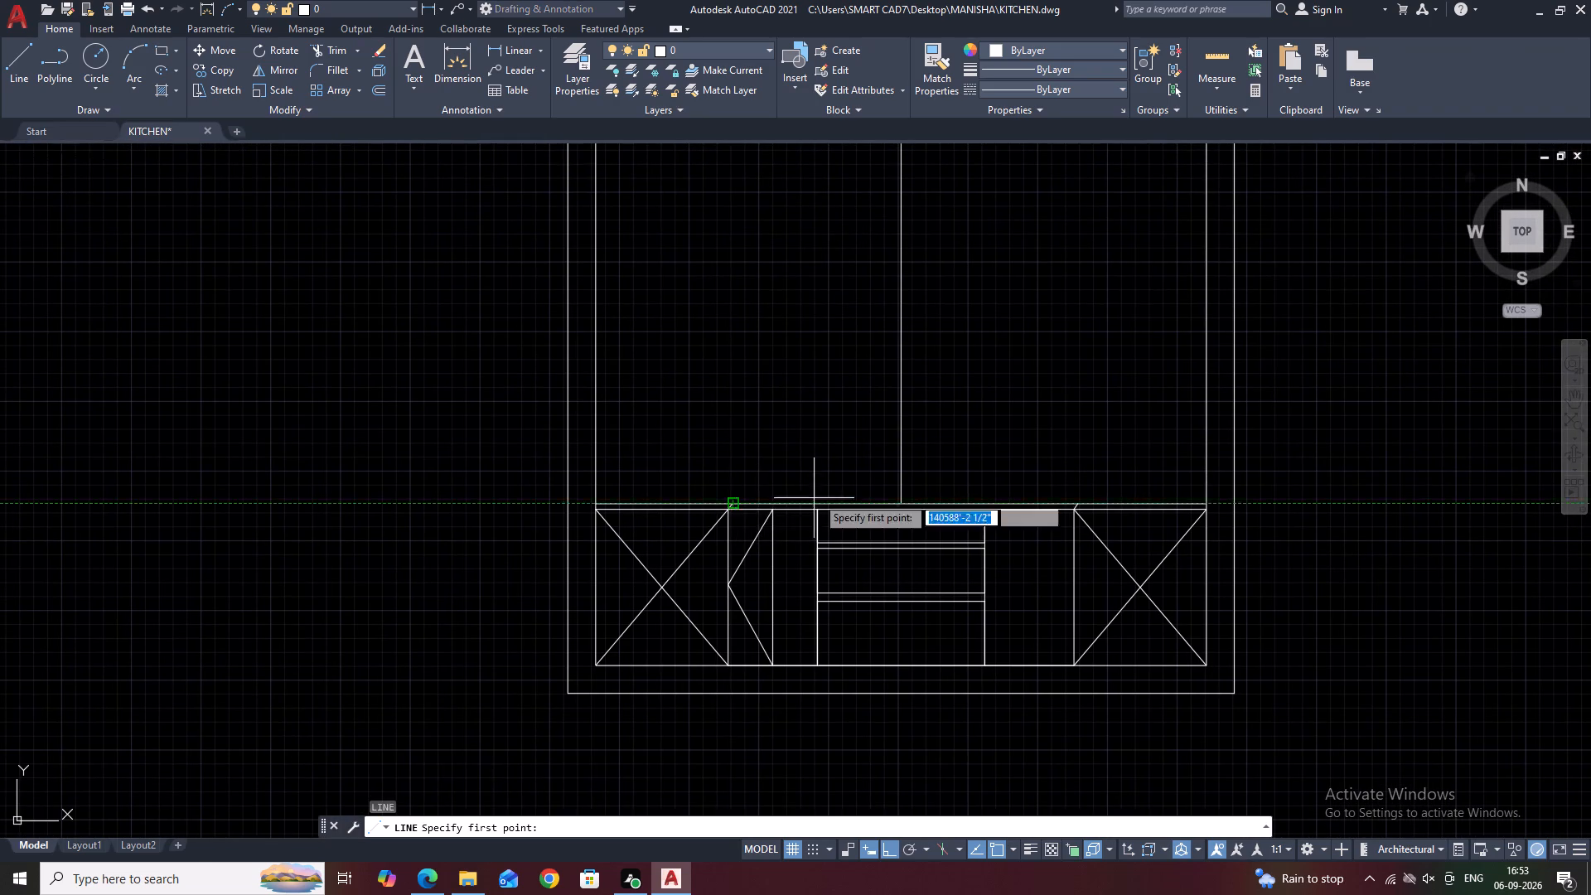
scroll(824, 495, up, 3)
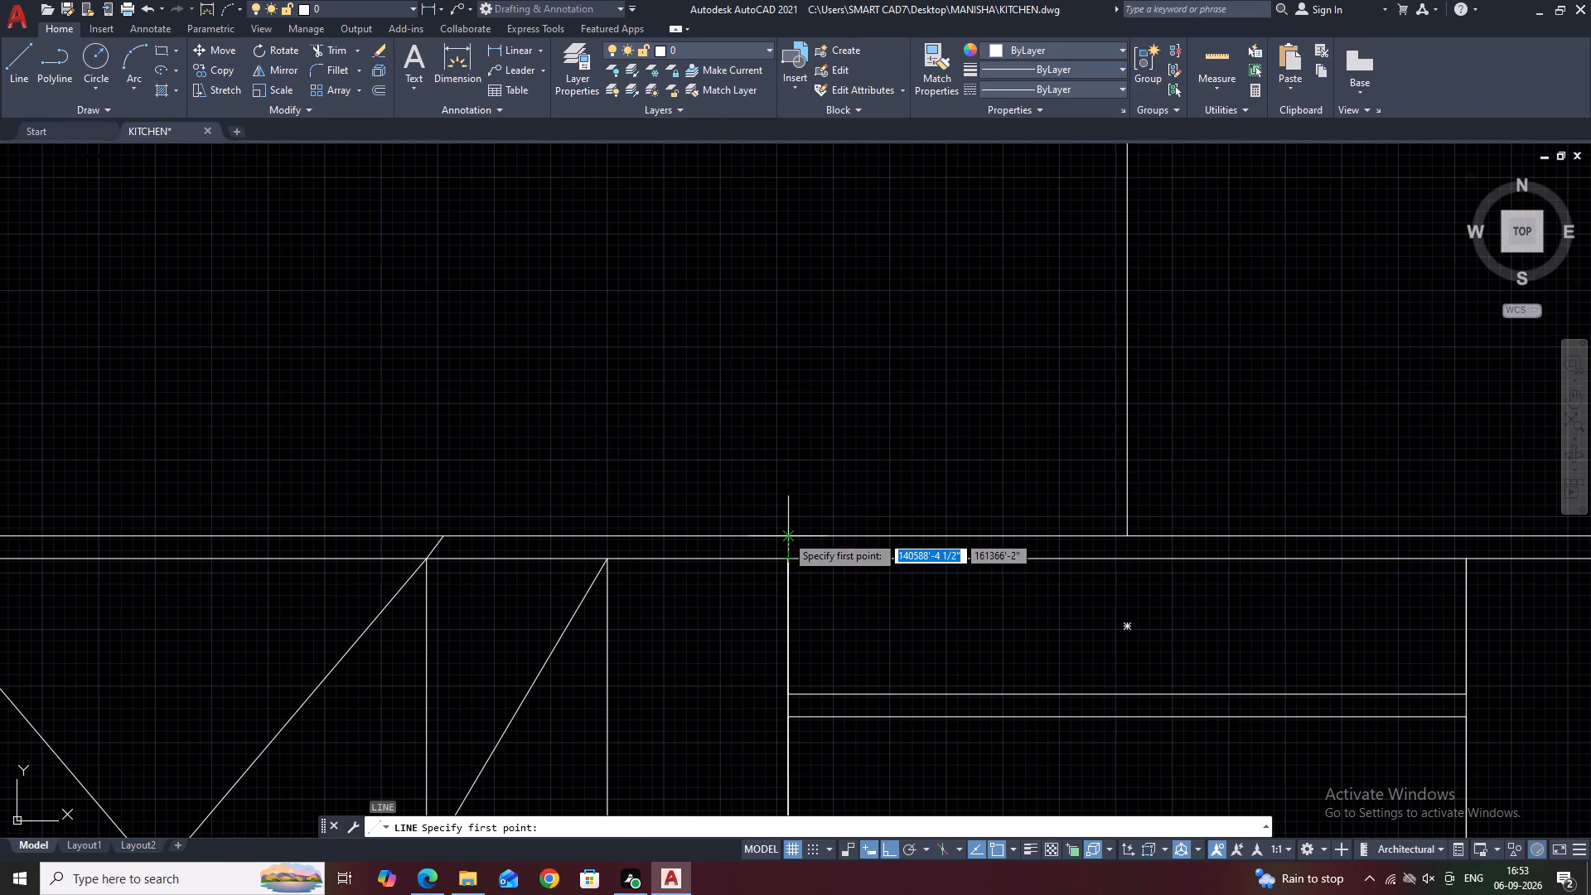
click(786, 535)
key(F8)
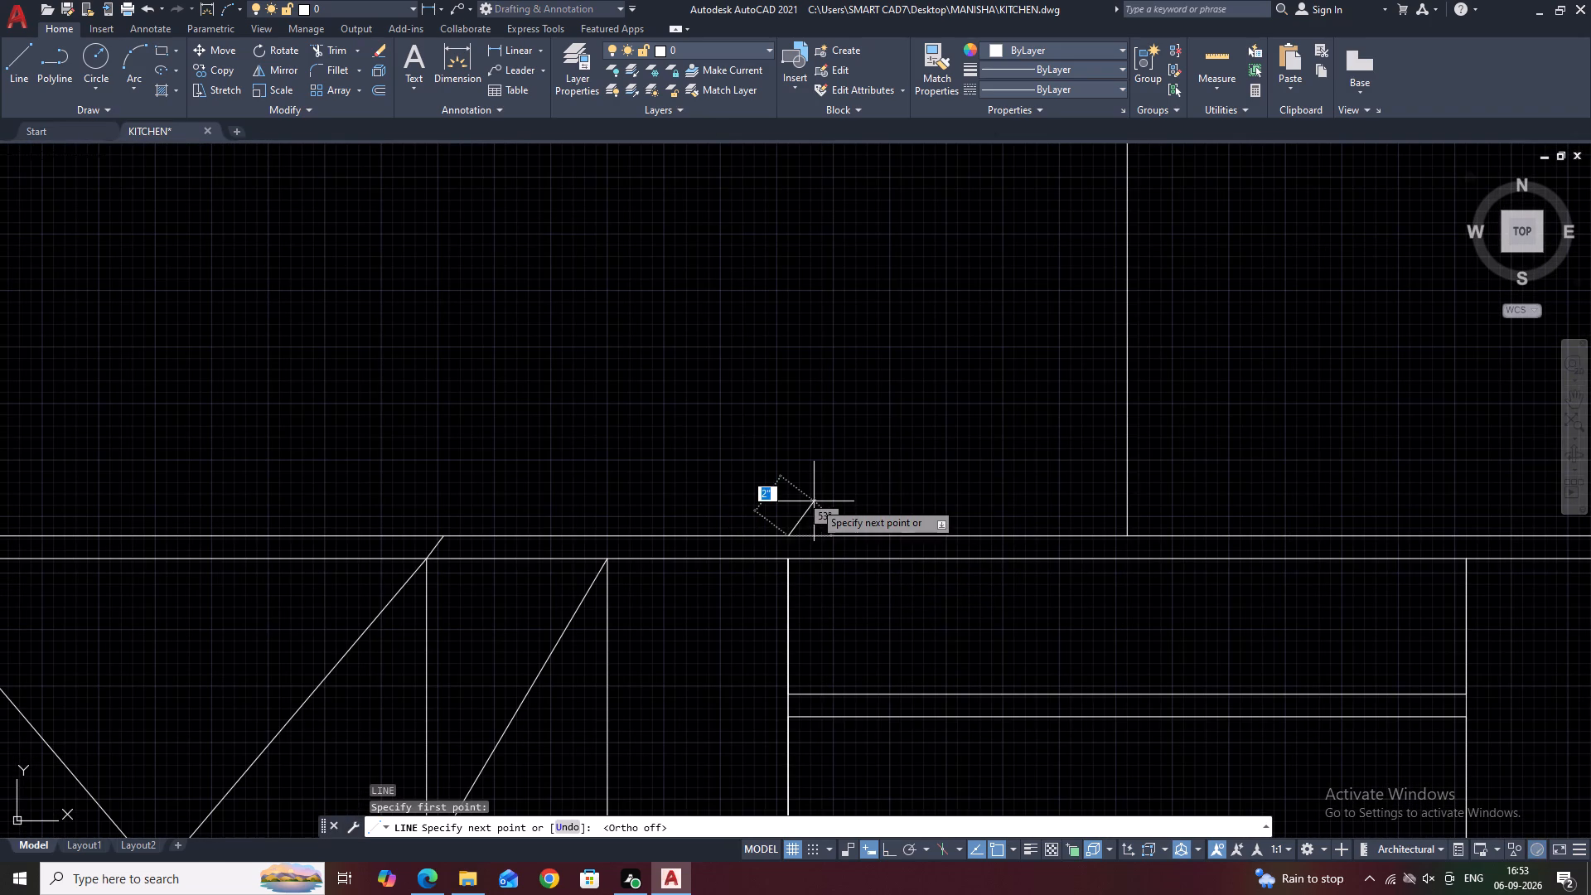
click(810, 498)
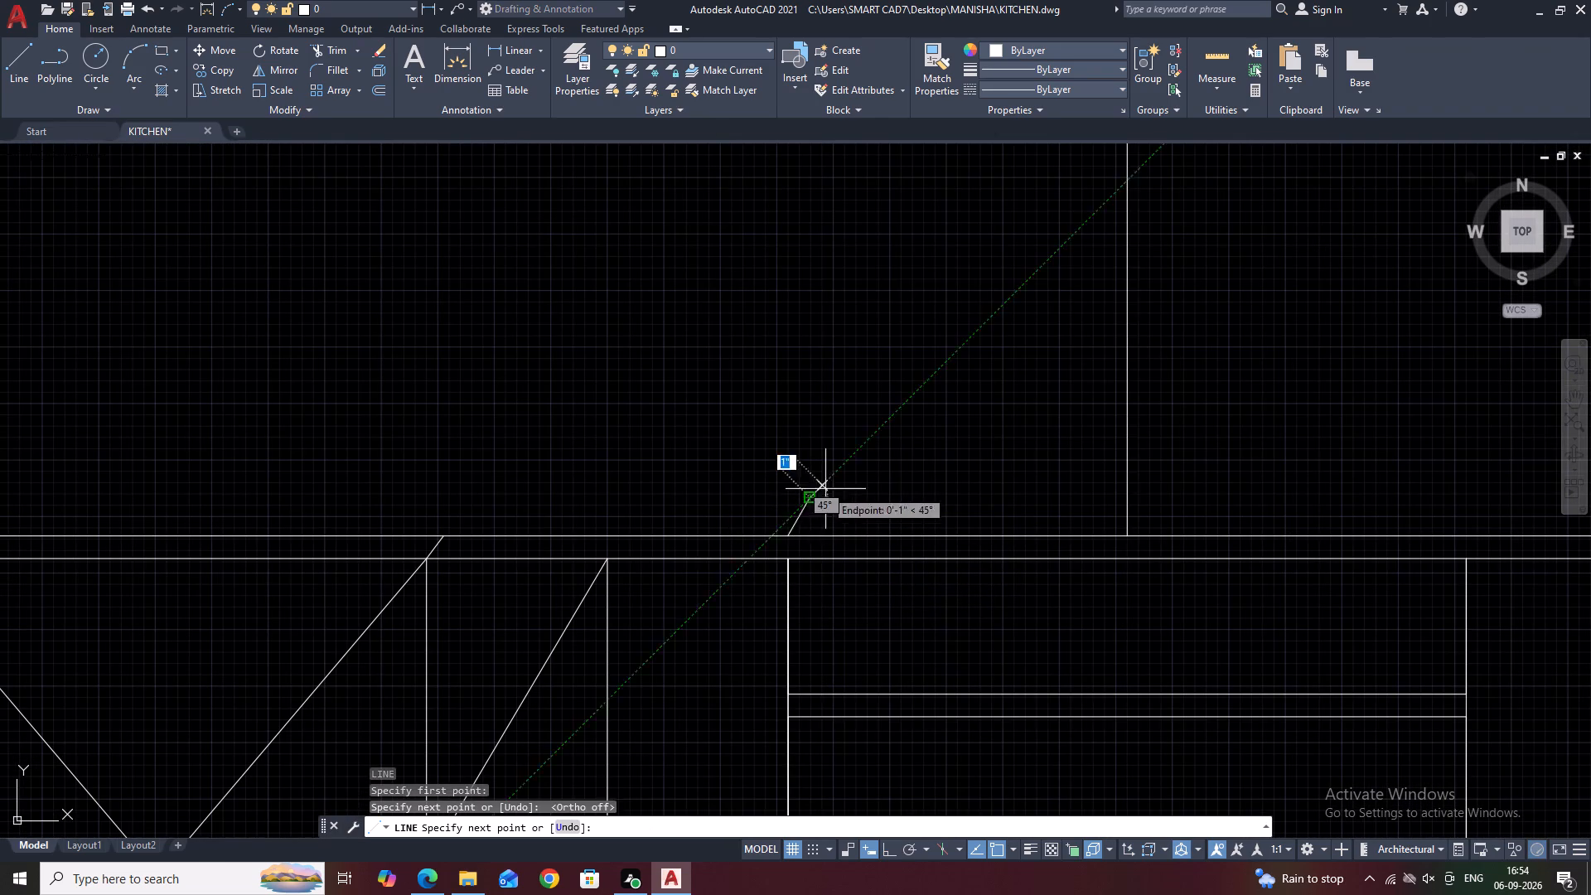
scroll(825, 489, down, 1)
middle_drag(1246, 462, 1235, 477)
scroll(1216, 531, up, 1)
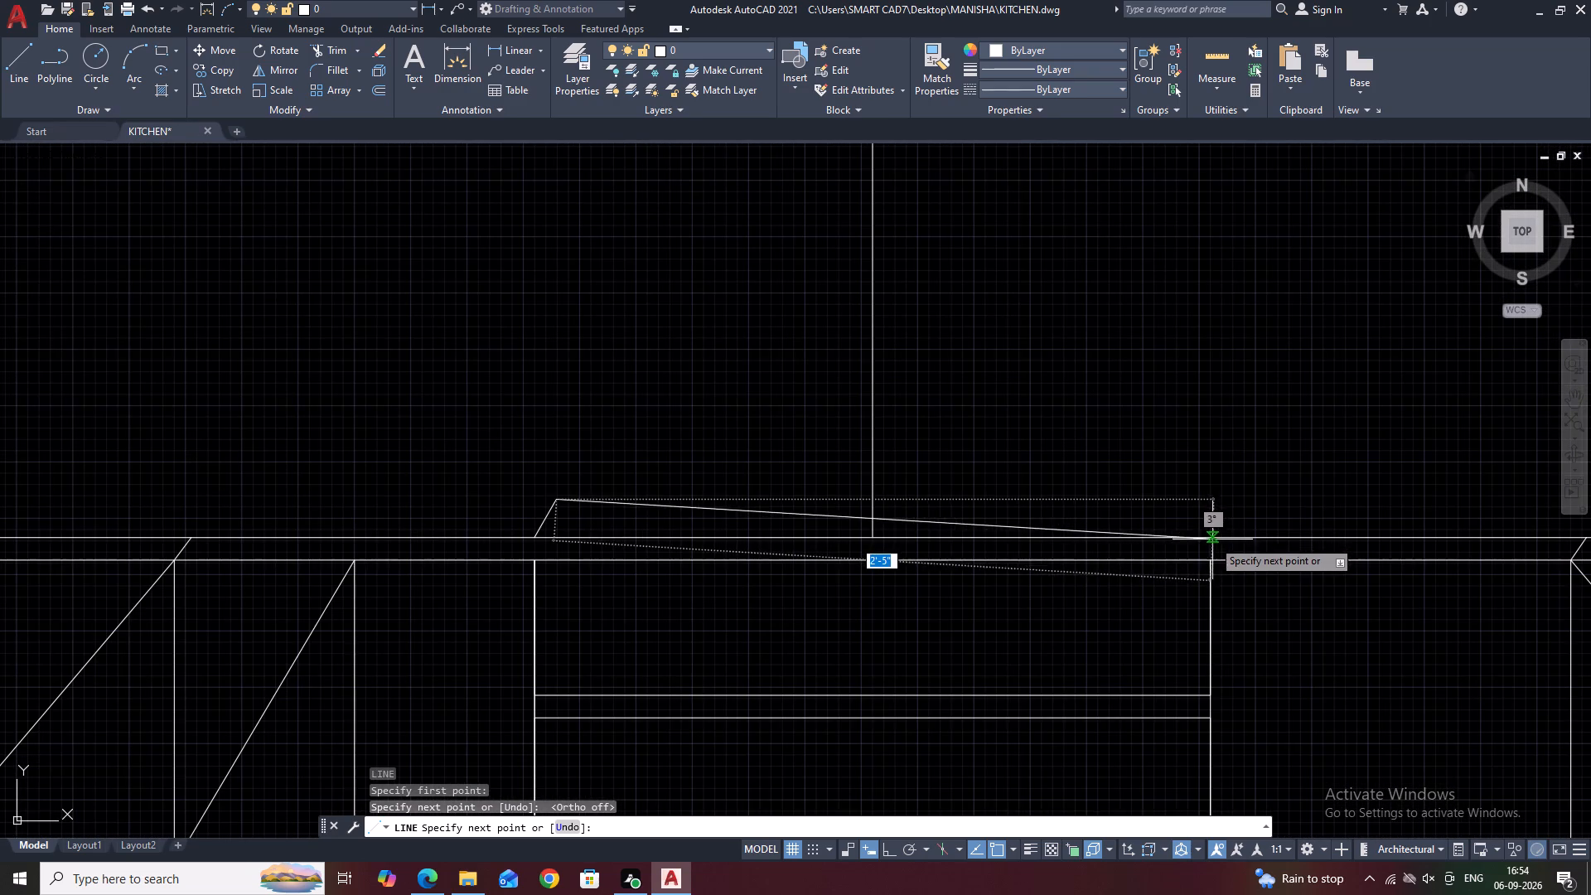
click(1212, 507)
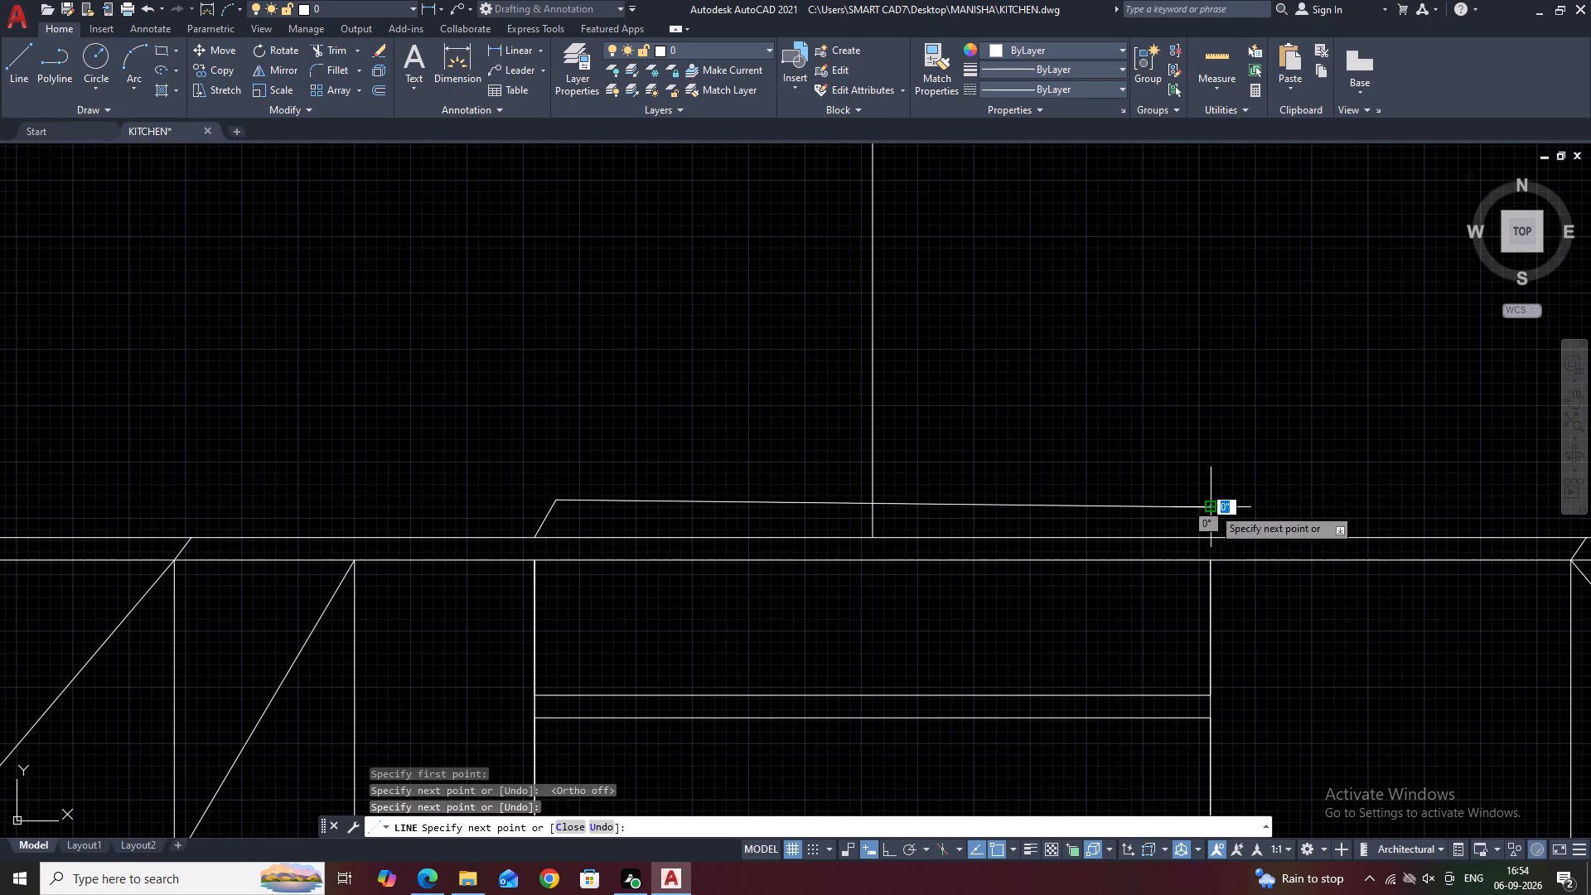
scroll(1207, 519, up, 2)
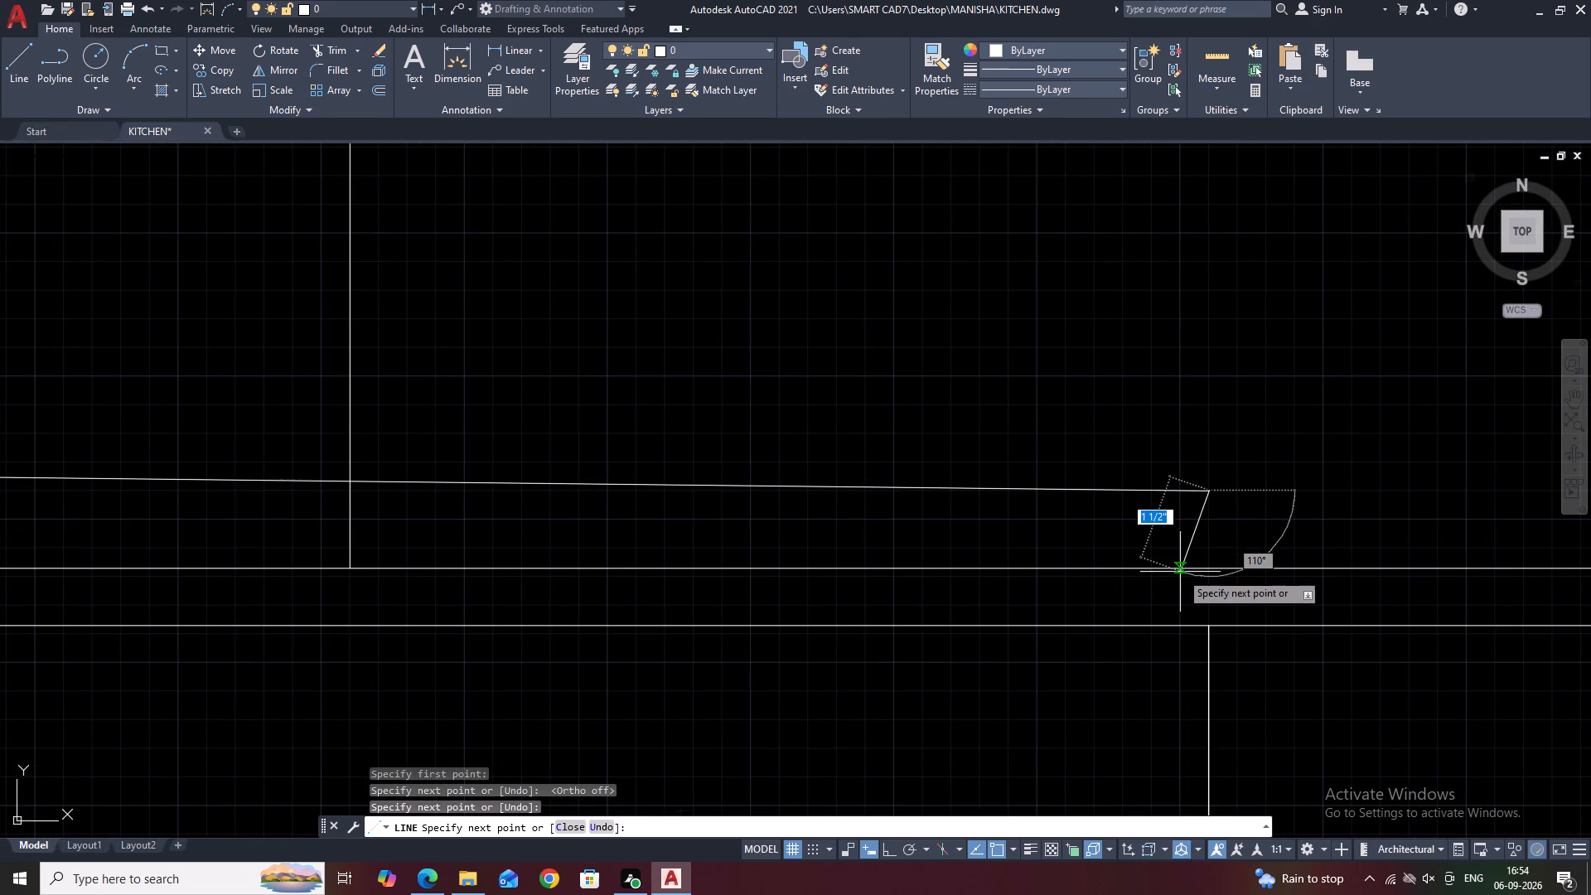
click(1132, 573)
key(Escape)
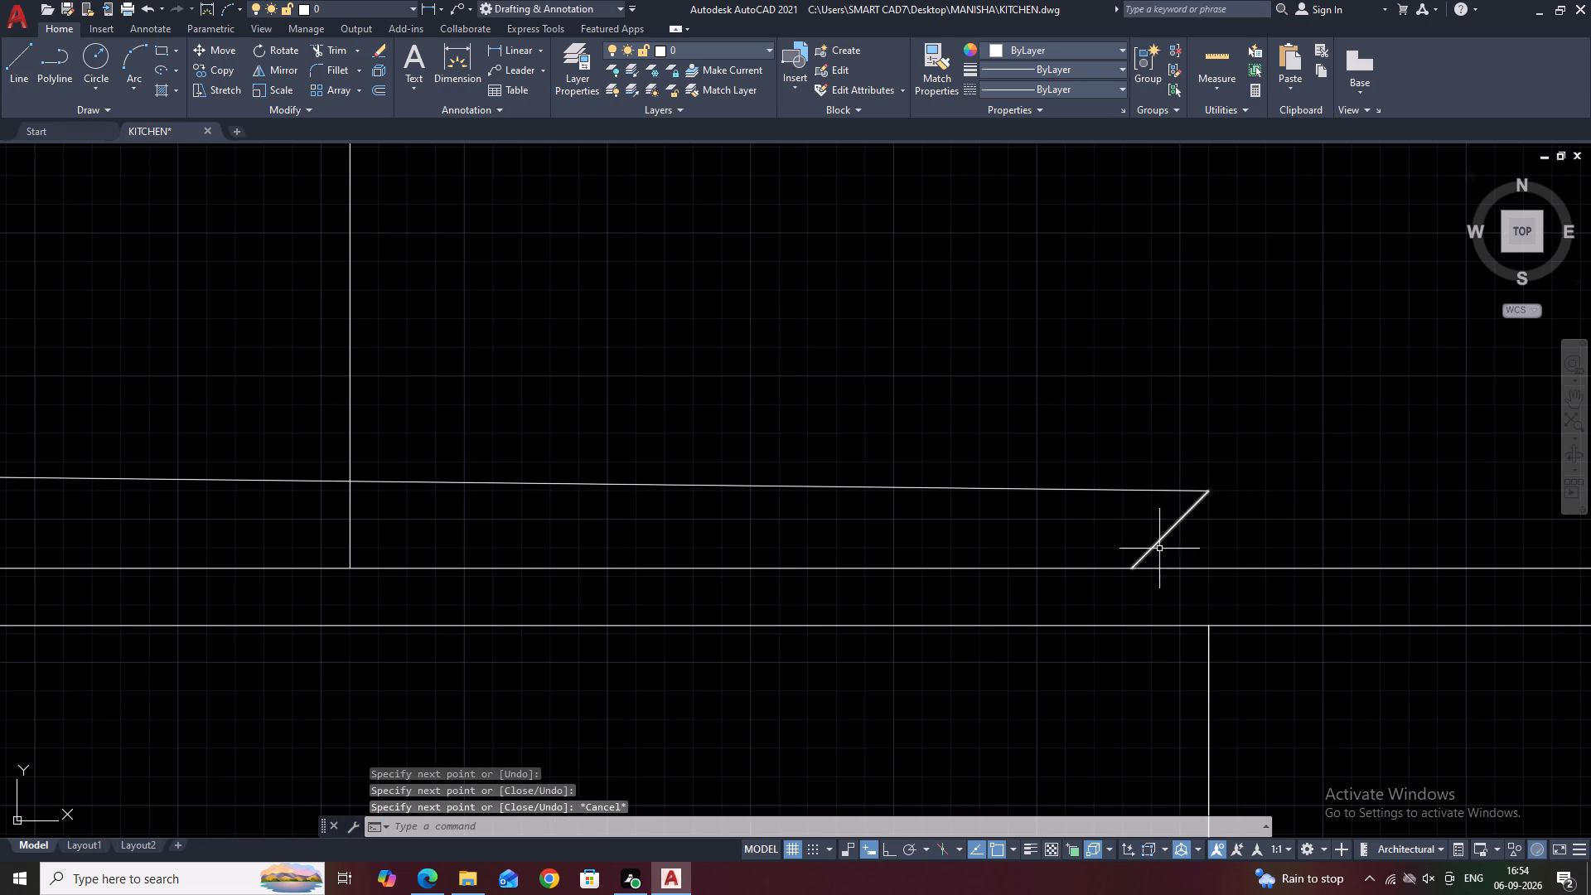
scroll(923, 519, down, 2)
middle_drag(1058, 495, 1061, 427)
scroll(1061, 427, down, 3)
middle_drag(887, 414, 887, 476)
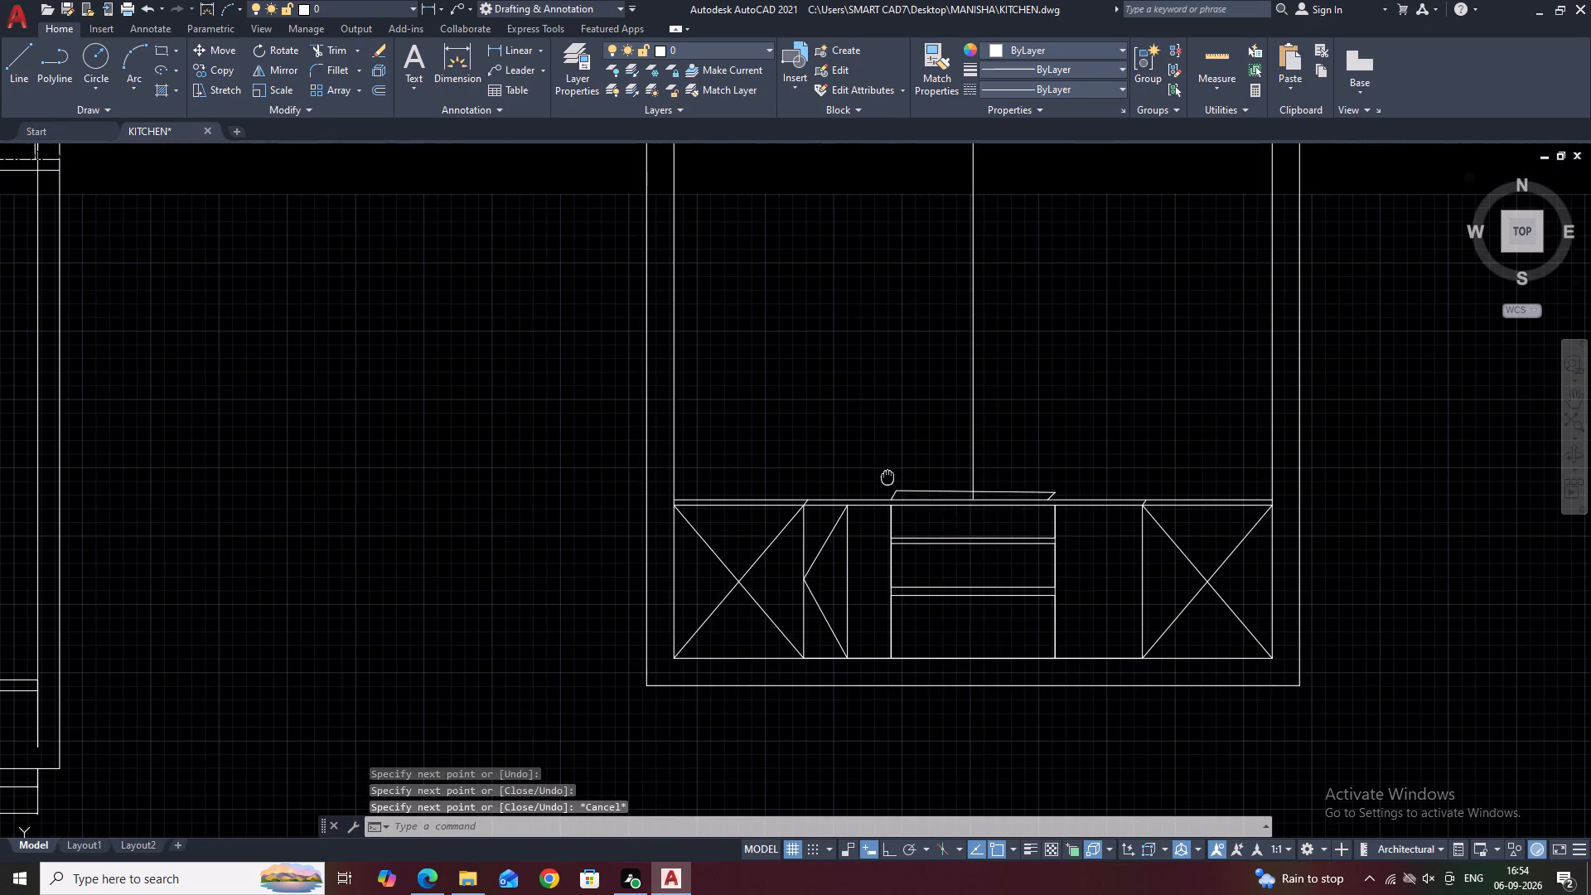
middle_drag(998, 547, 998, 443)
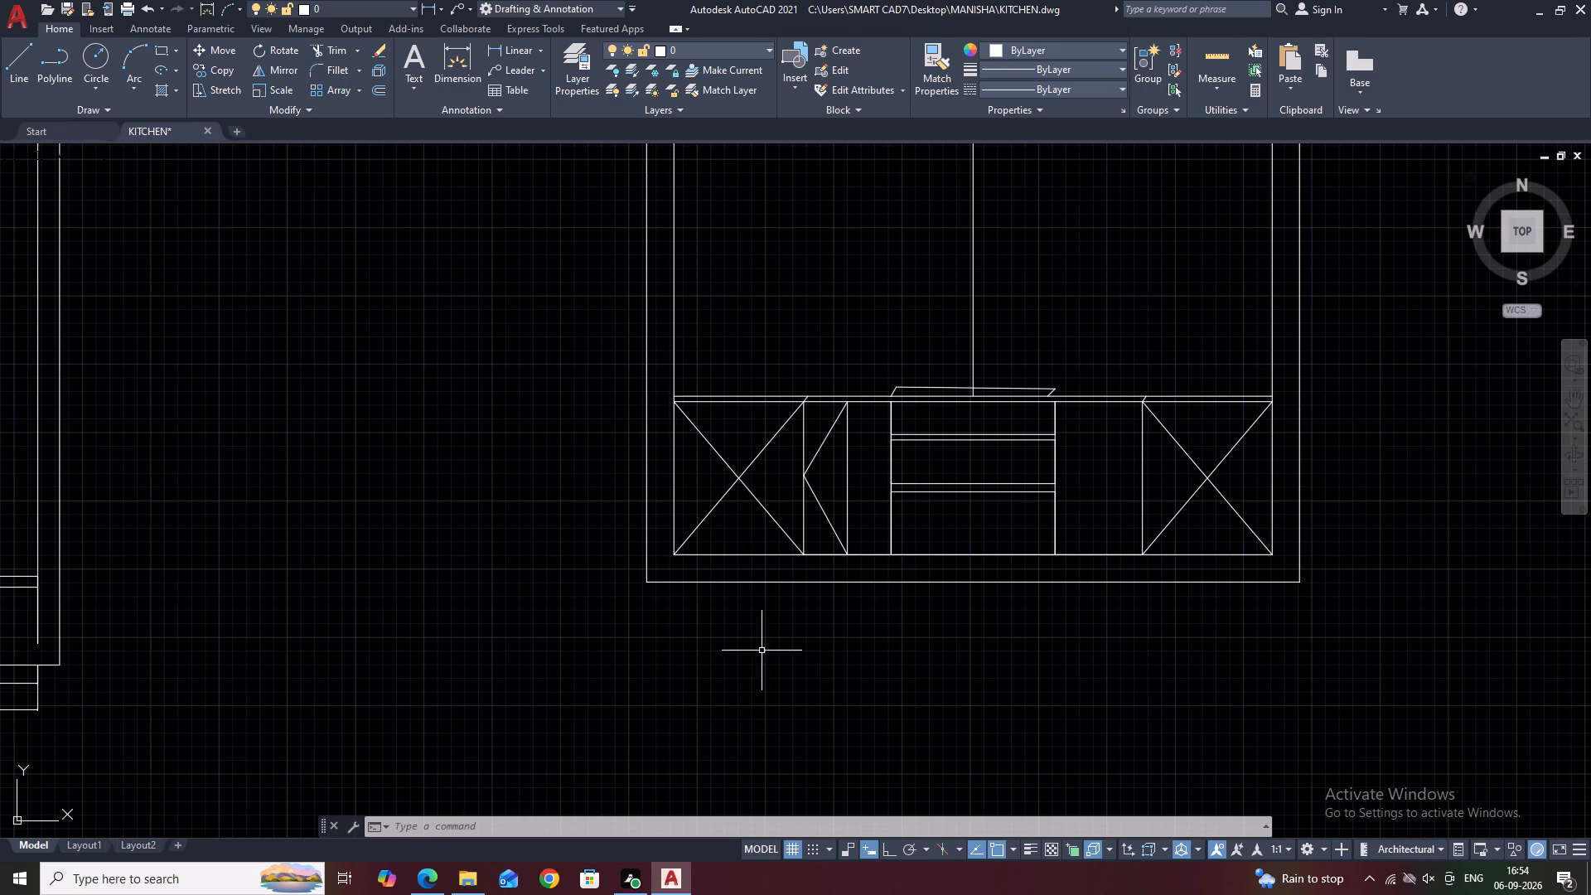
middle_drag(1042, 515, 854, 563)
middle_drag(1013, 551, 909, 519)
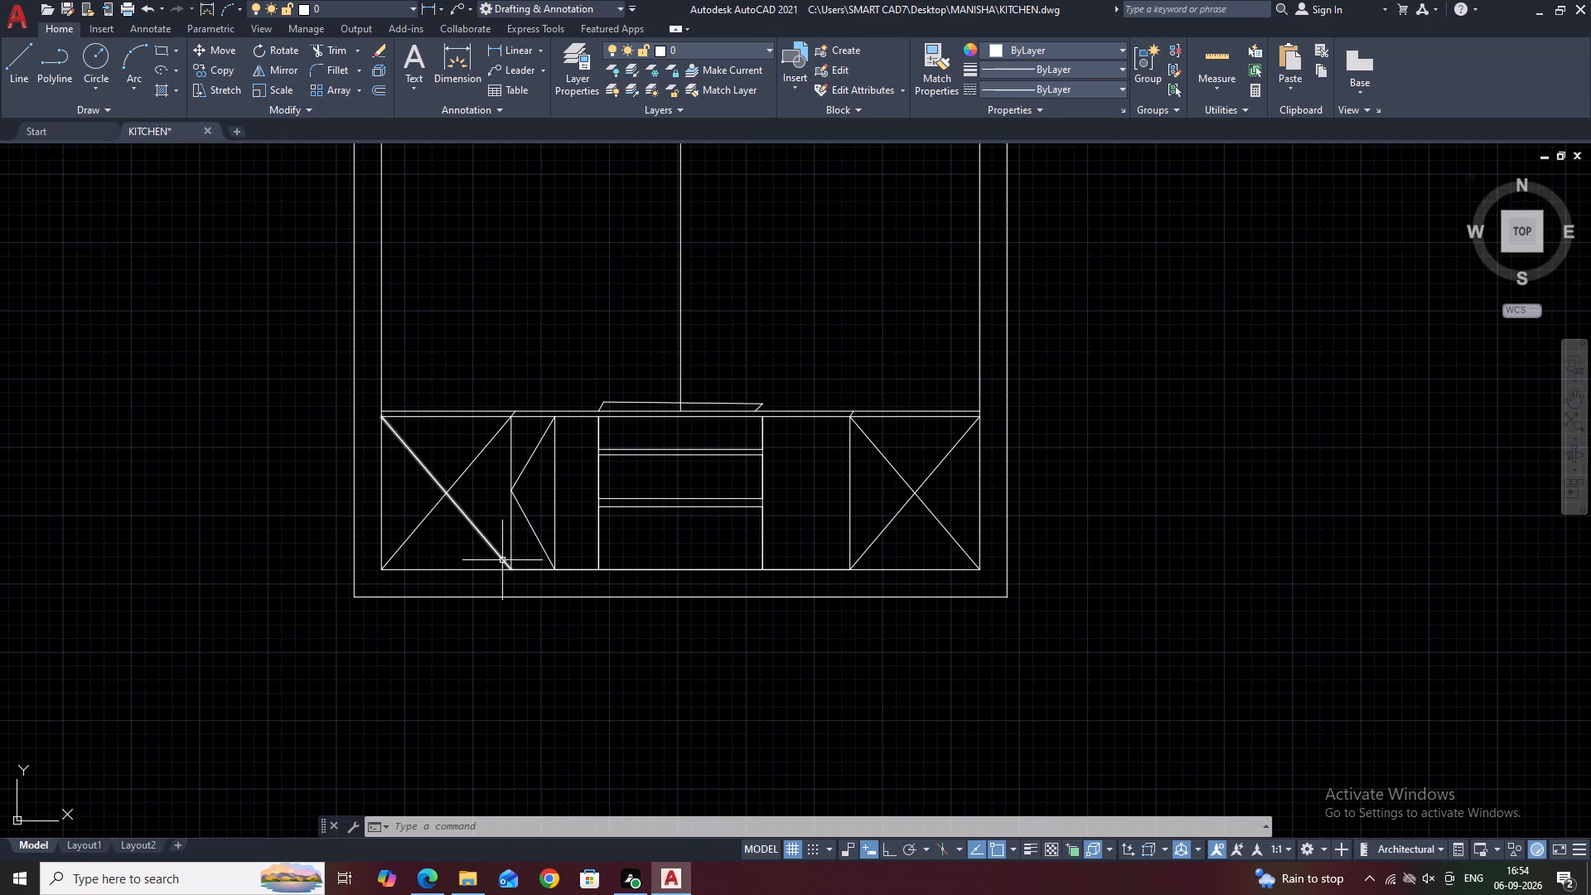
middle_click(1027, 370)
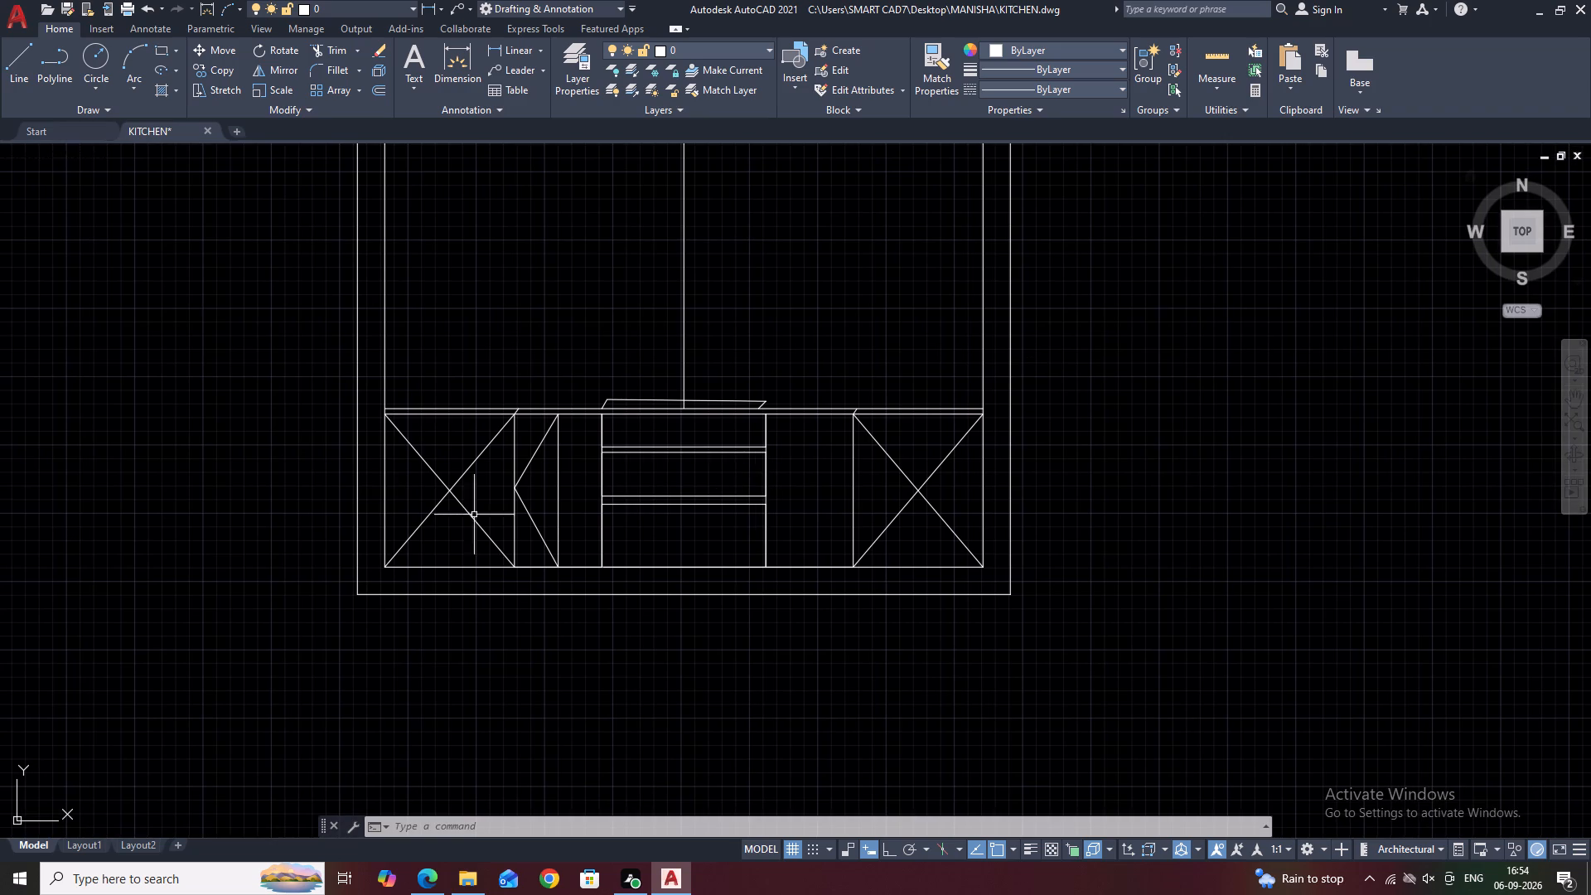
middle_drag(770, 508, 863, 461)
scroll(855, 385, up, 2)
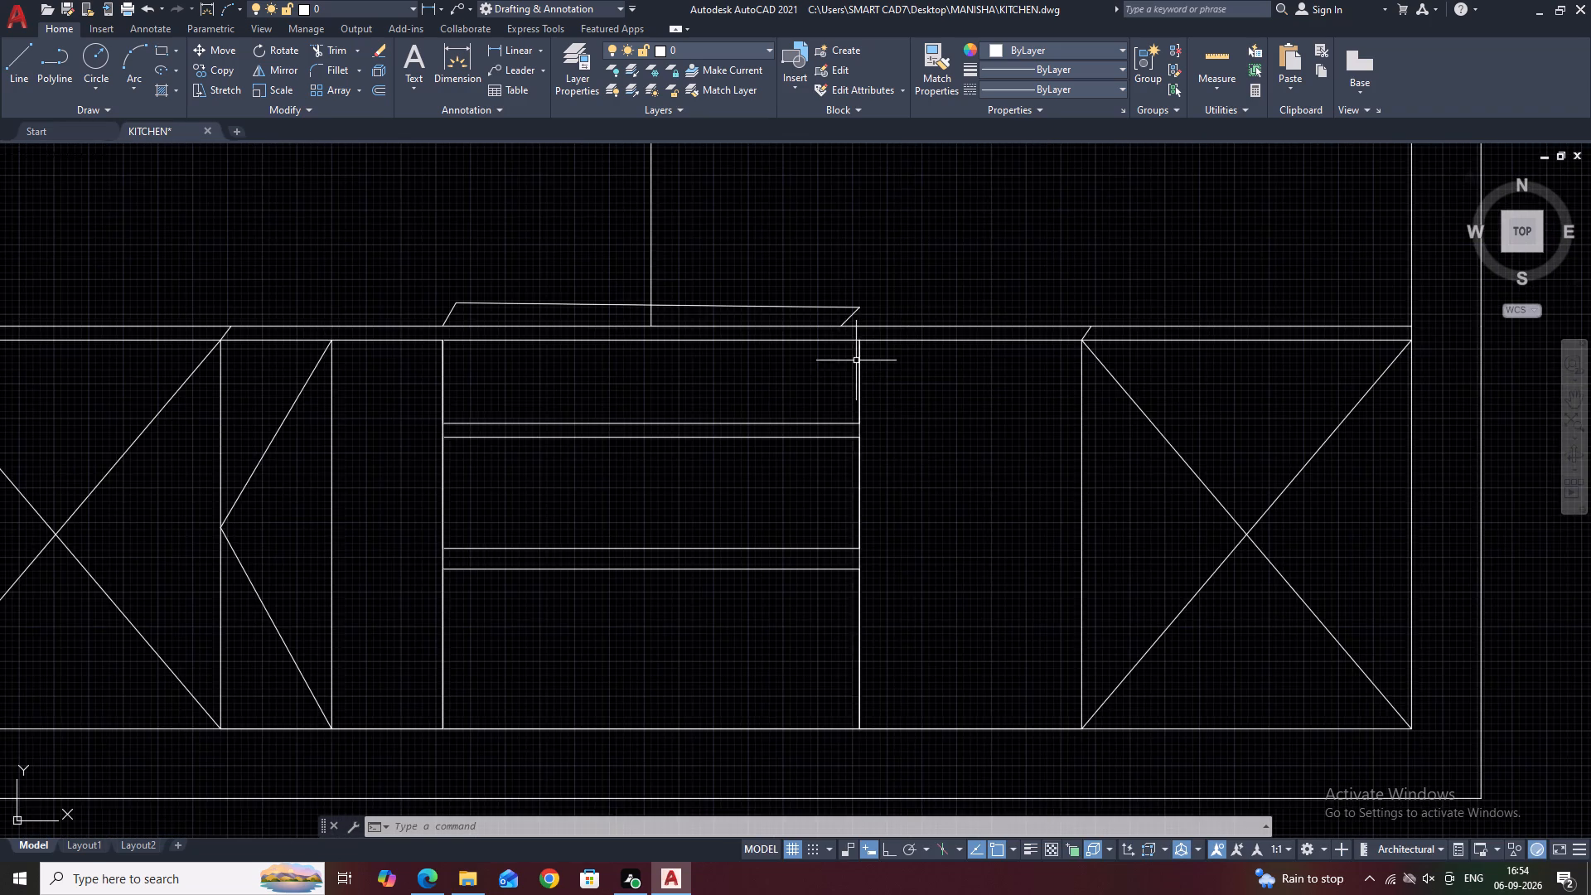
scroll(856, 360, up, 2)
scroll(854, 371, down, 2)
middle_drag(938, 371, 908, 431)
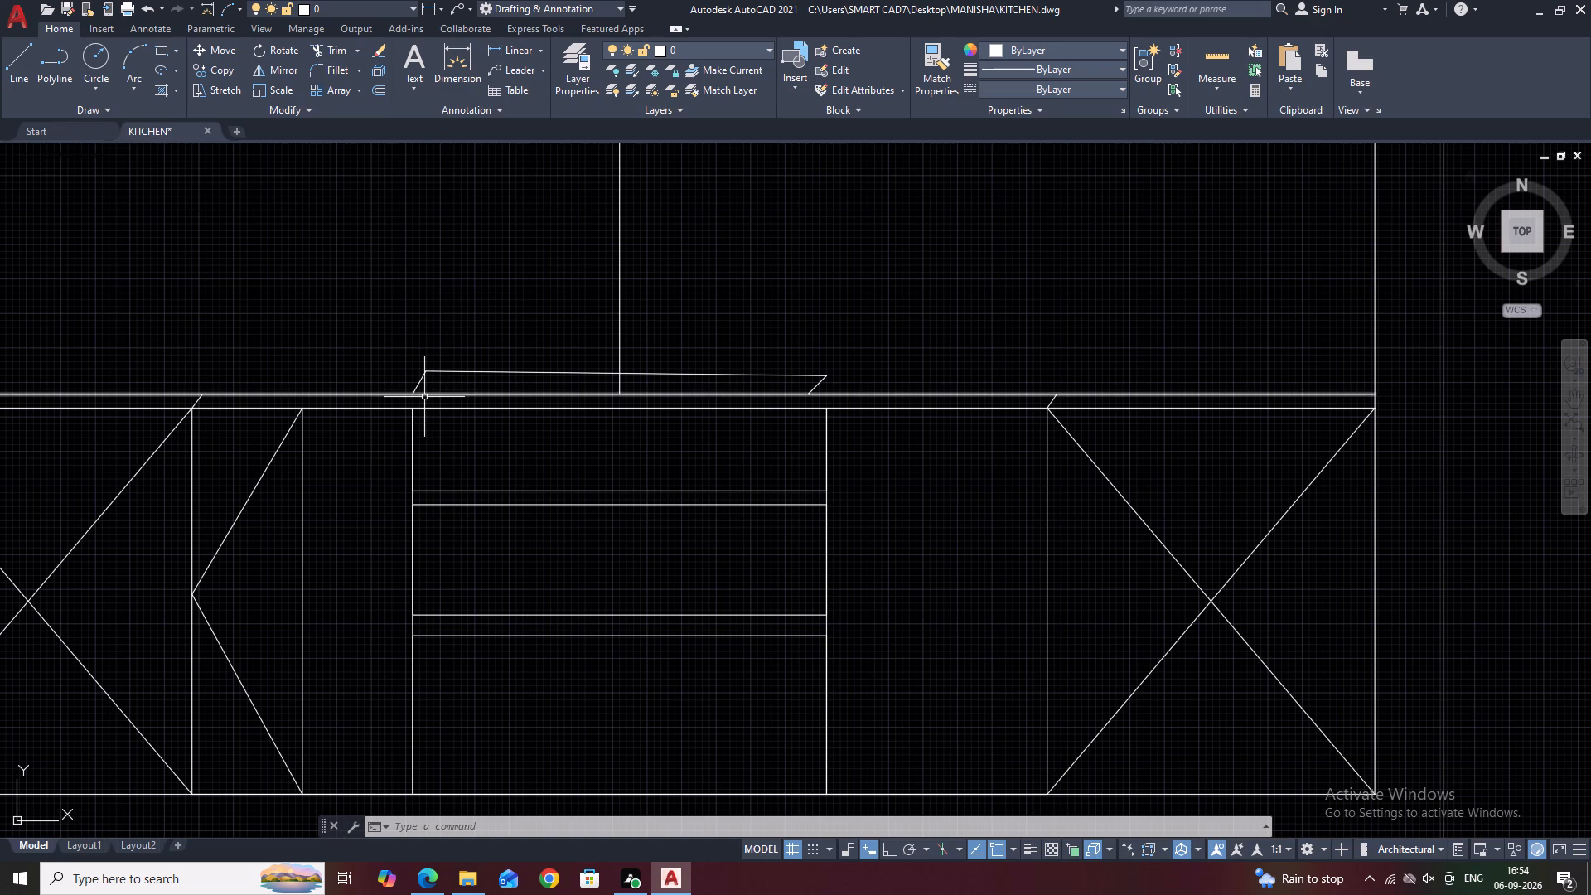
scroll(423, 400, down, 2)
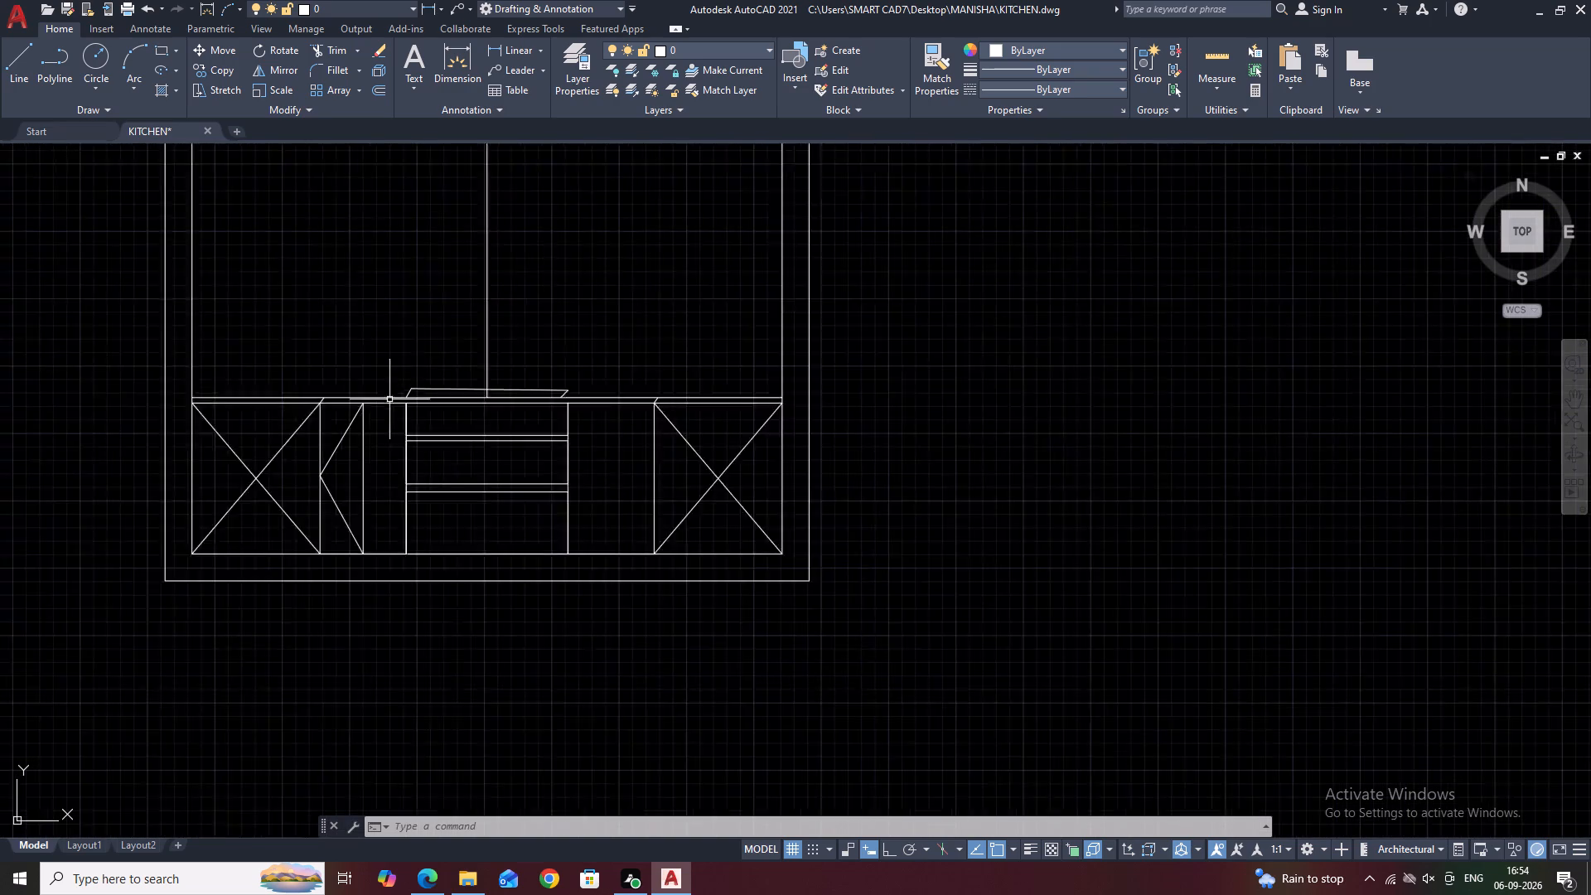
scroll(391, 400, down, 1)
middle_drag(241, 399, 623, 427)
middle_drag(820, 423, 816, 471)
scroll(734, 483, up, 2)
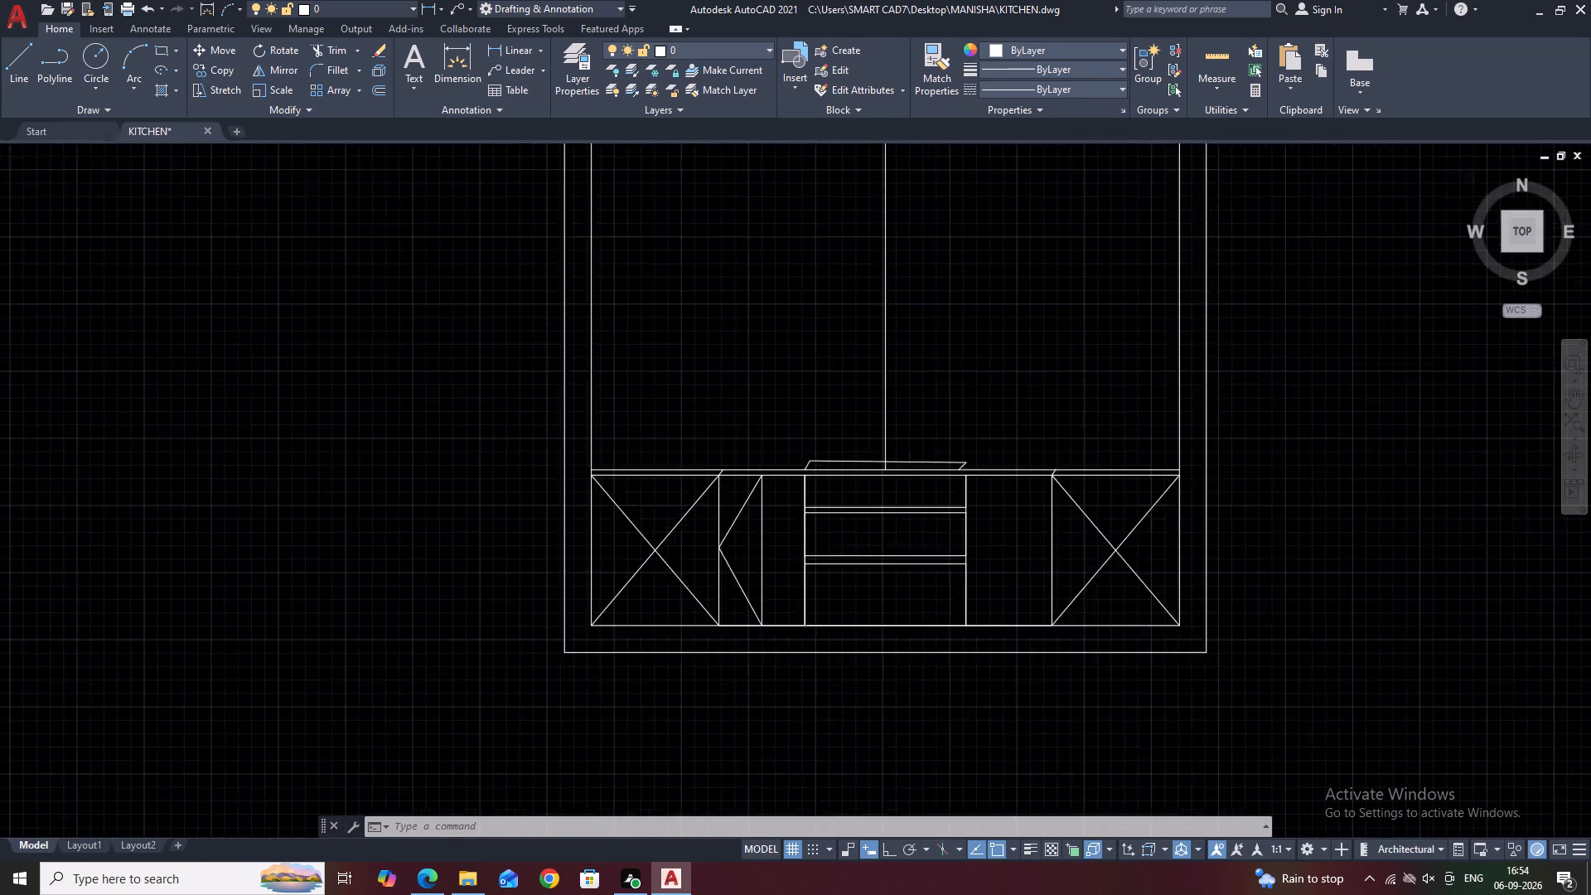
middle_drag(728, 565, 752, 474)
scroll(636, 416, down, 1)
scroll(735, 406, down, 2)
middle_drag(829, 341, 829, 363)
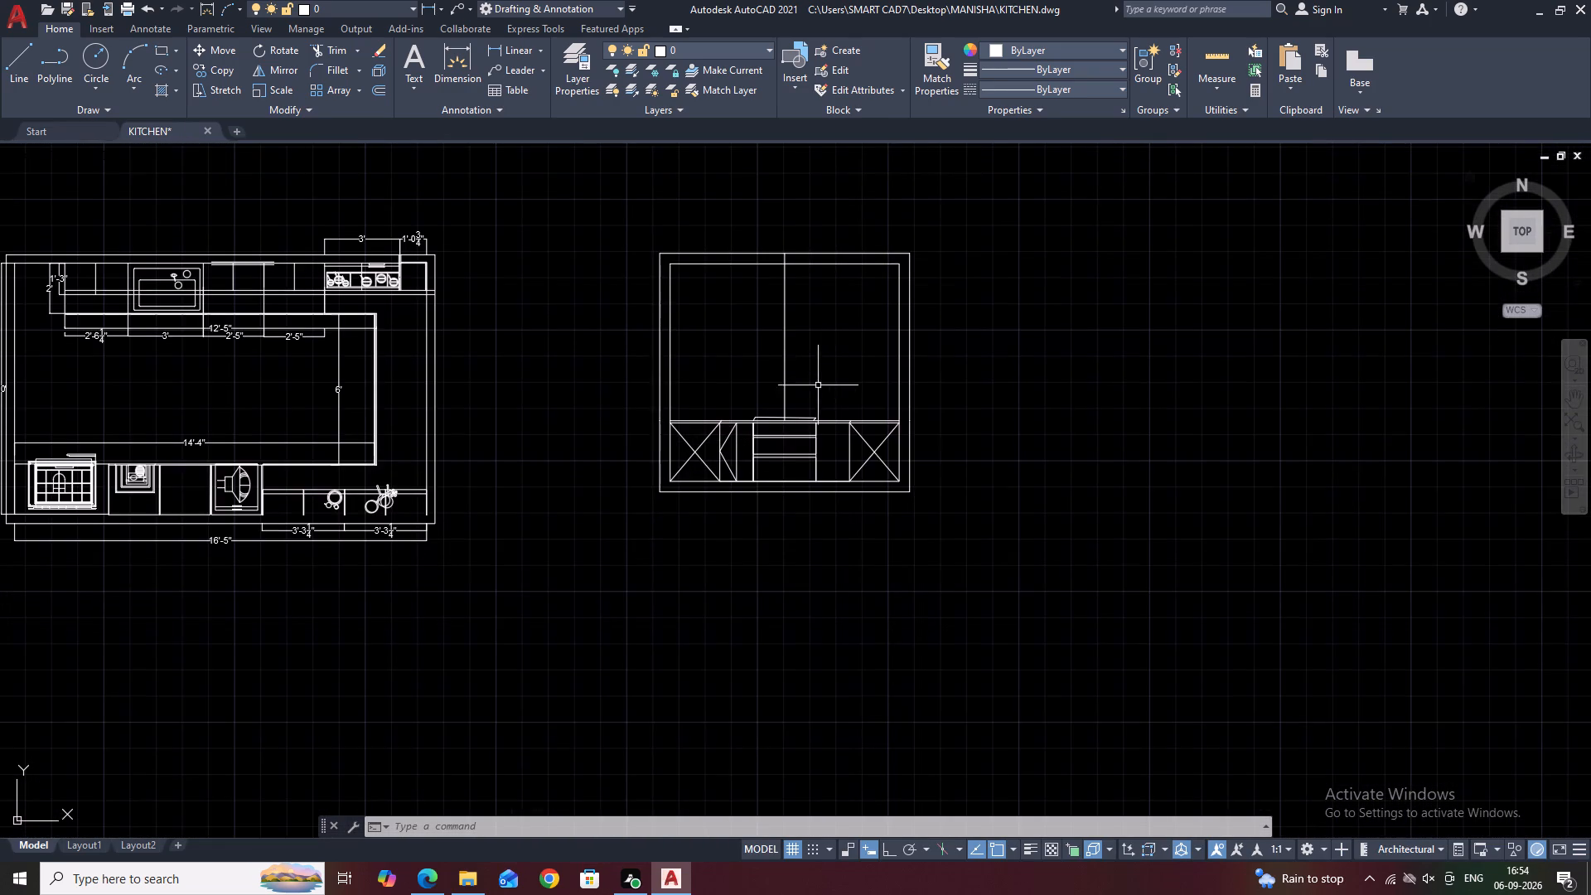
Load the ACAD_ISO02W100 ISO dash linetype and make it the current linetype.
scroll(1003, 211, up, 1)
click(1065, 85)
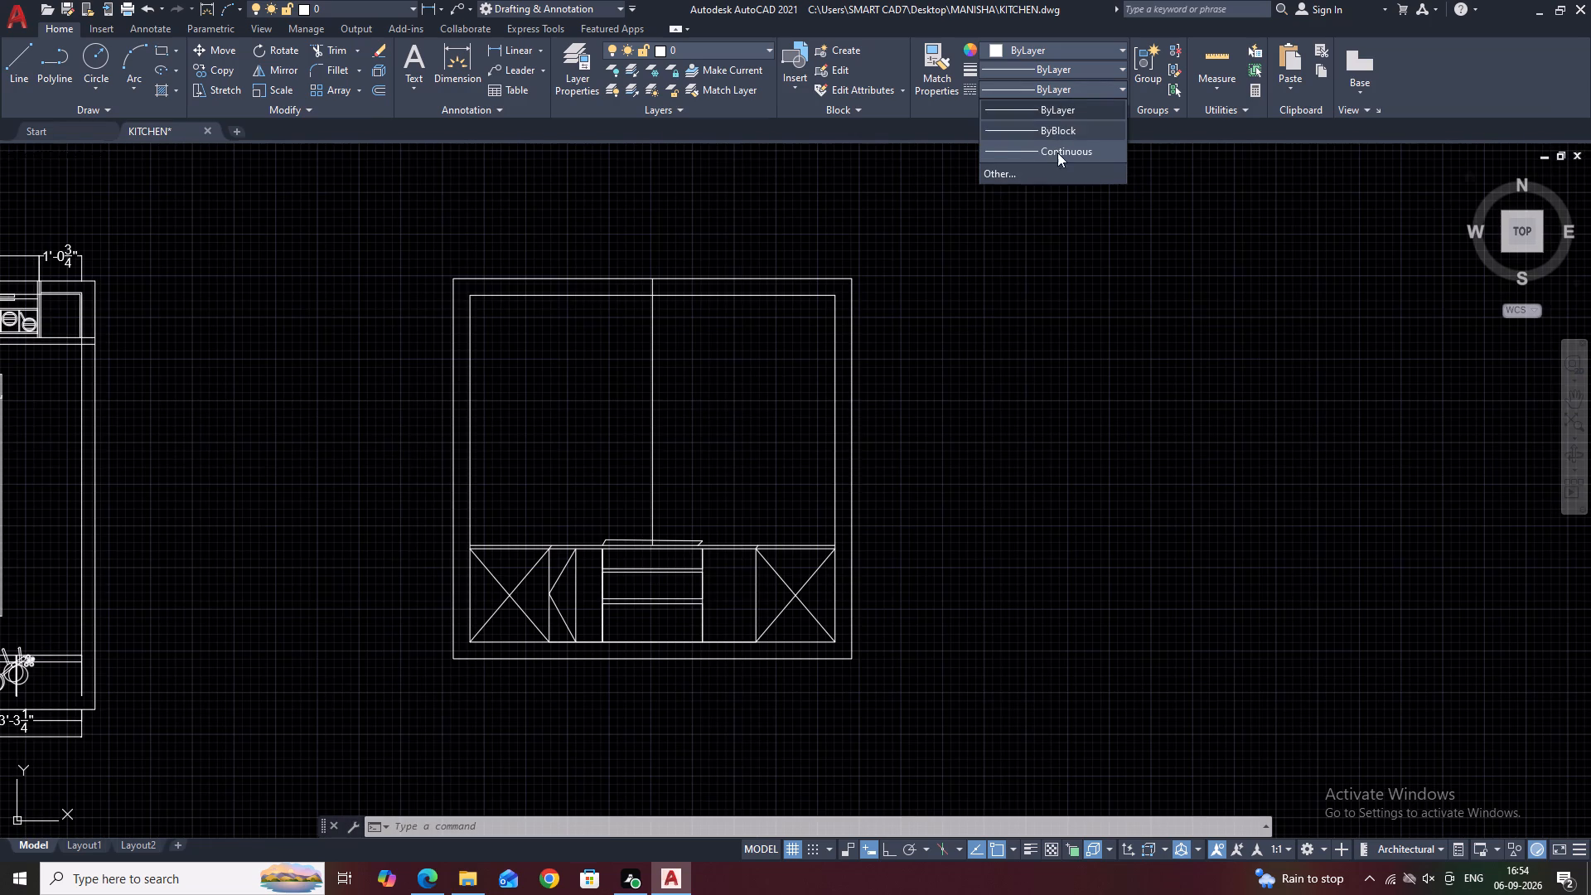
click(1051, 180)
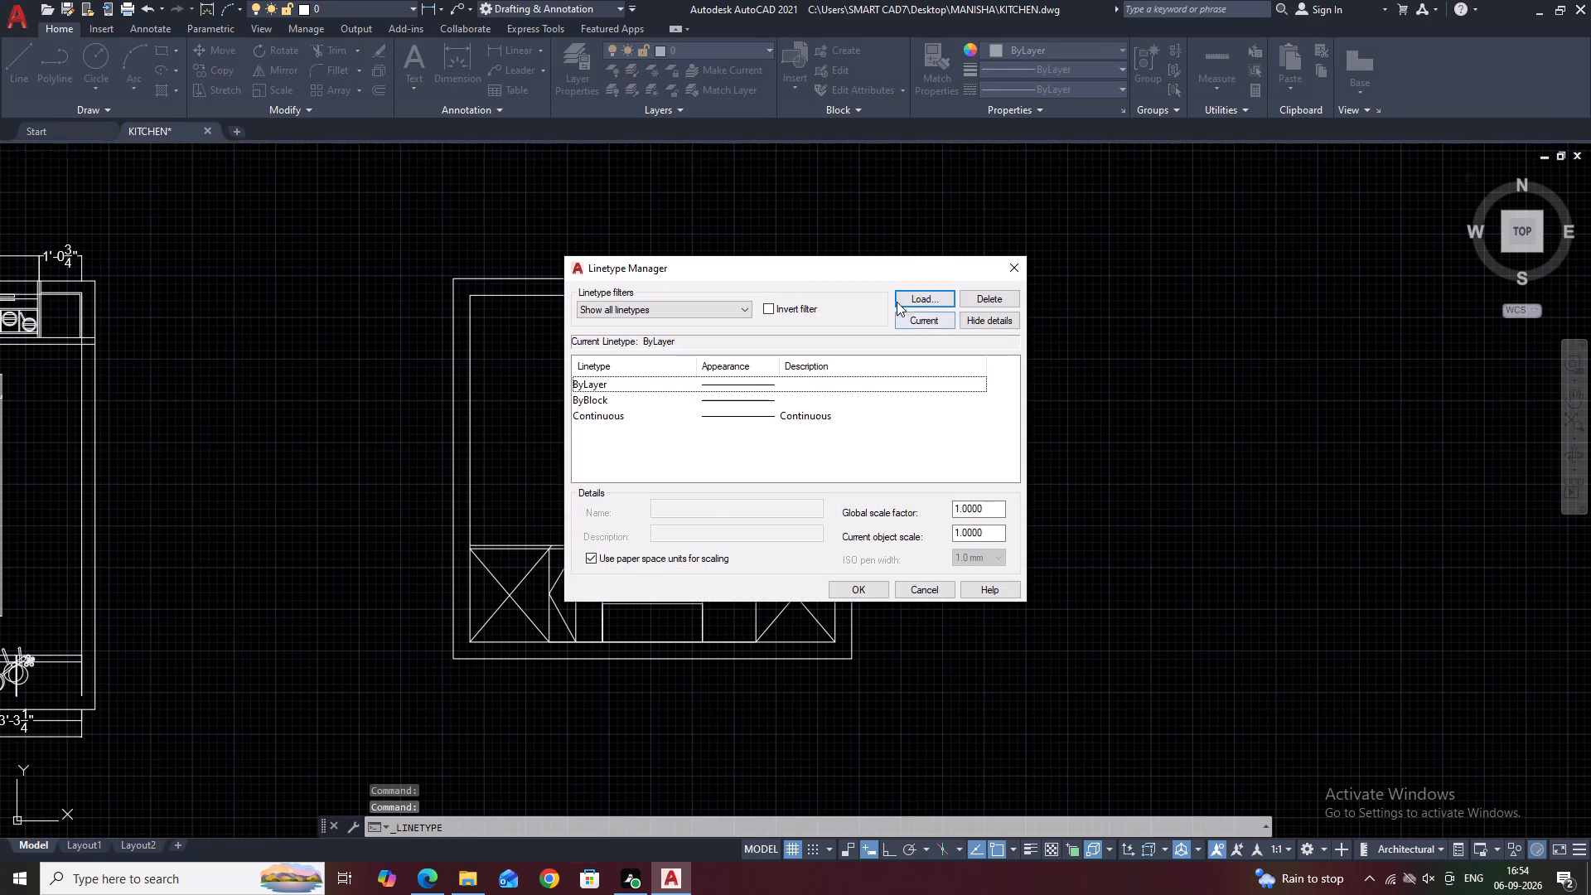
click(918, 300)
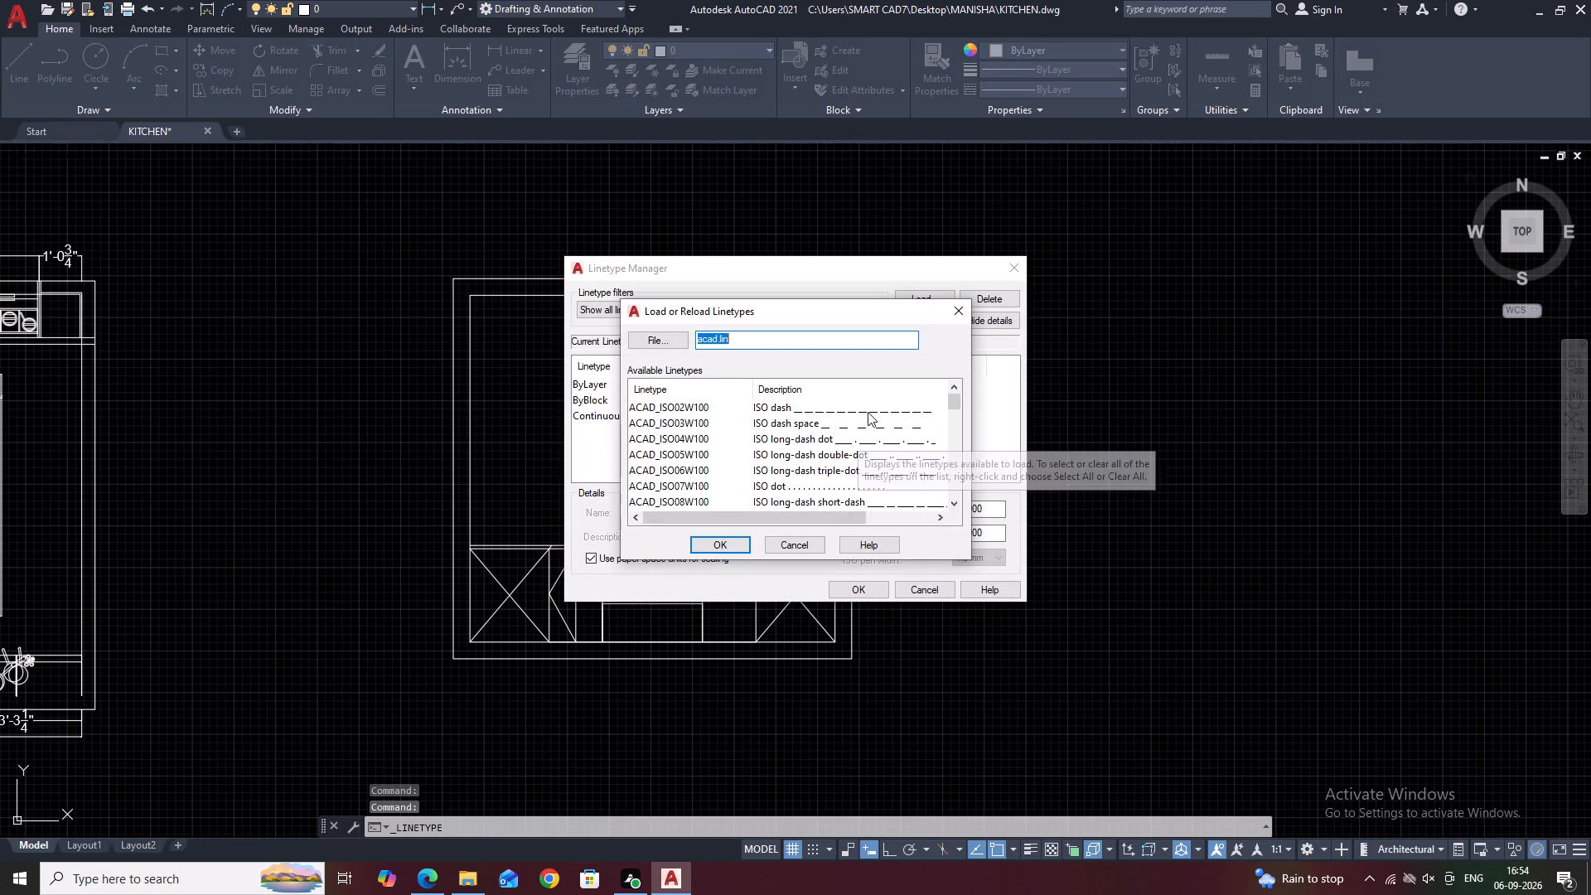
click(869, 412)
click(744, 549)
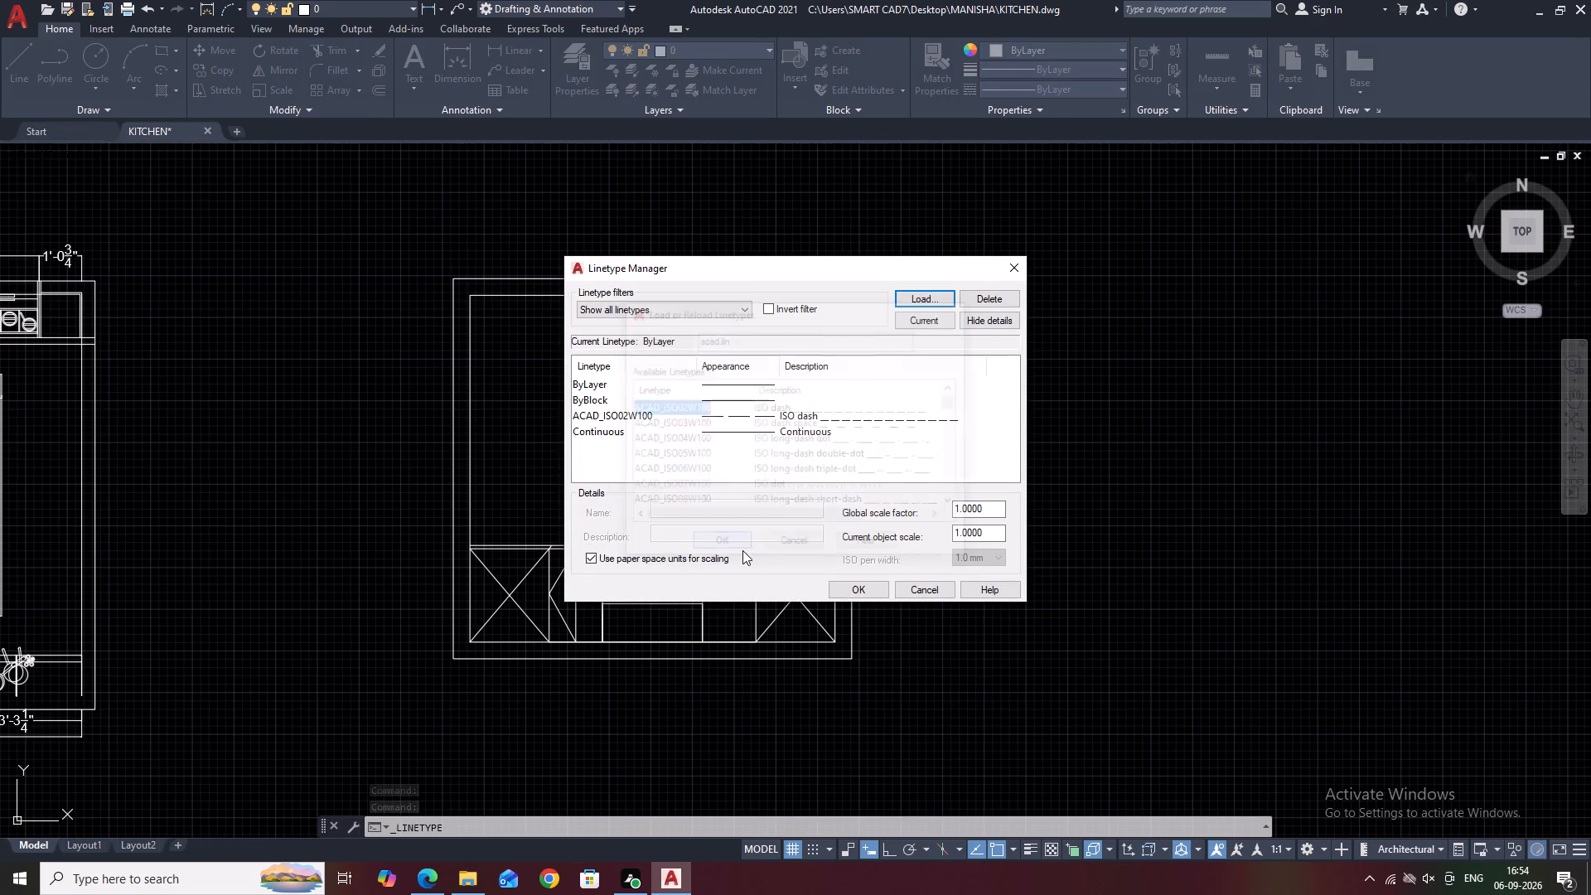
click(866, 590)
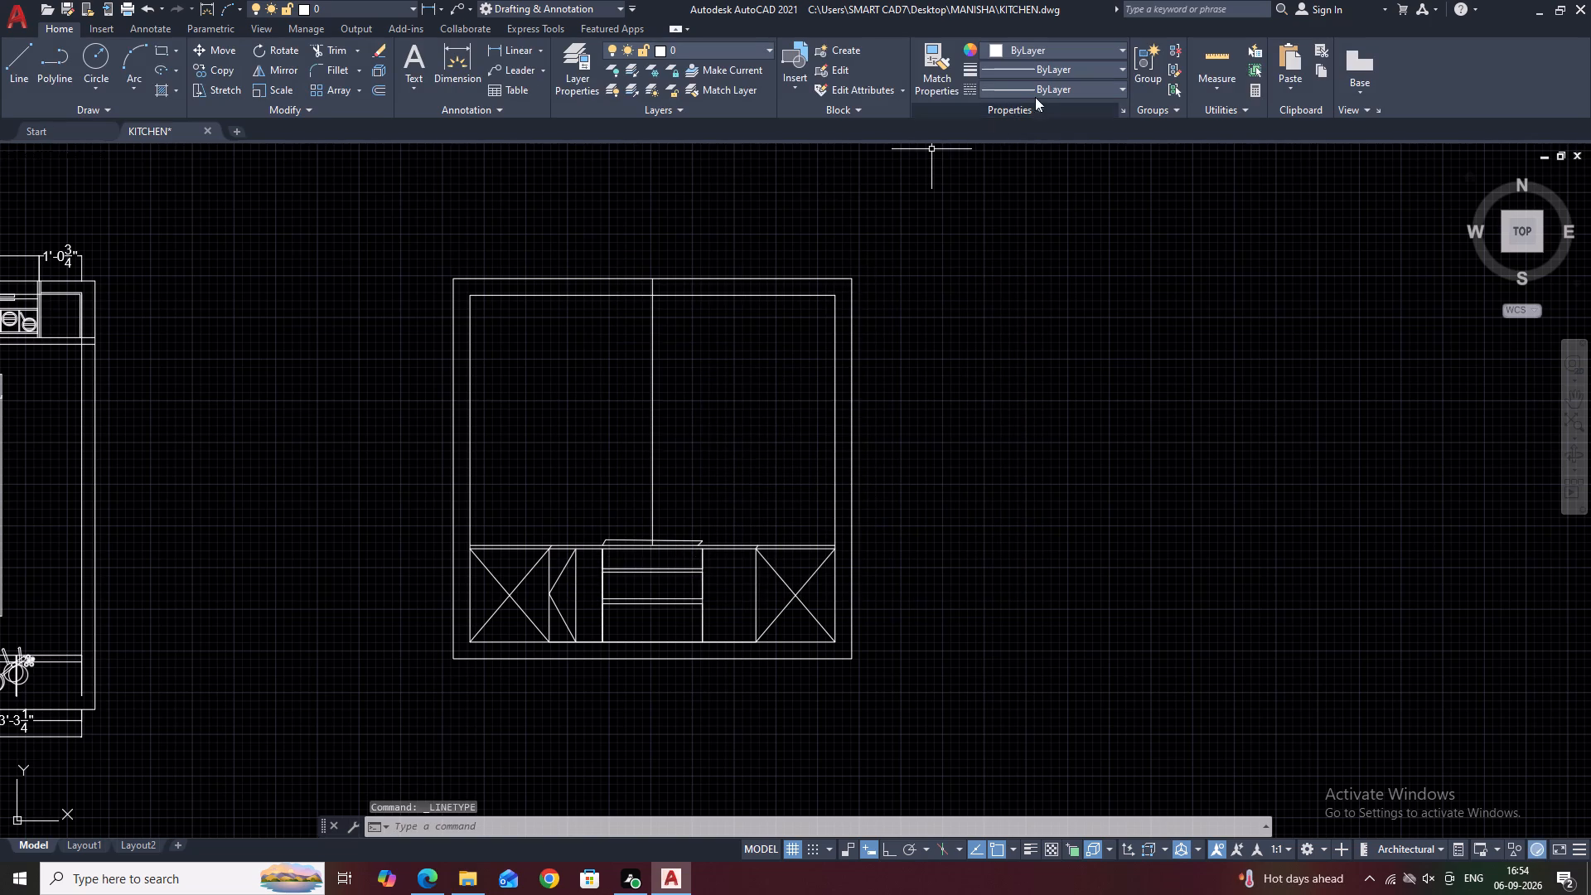
click(1047, 90)
click(1056, 148)
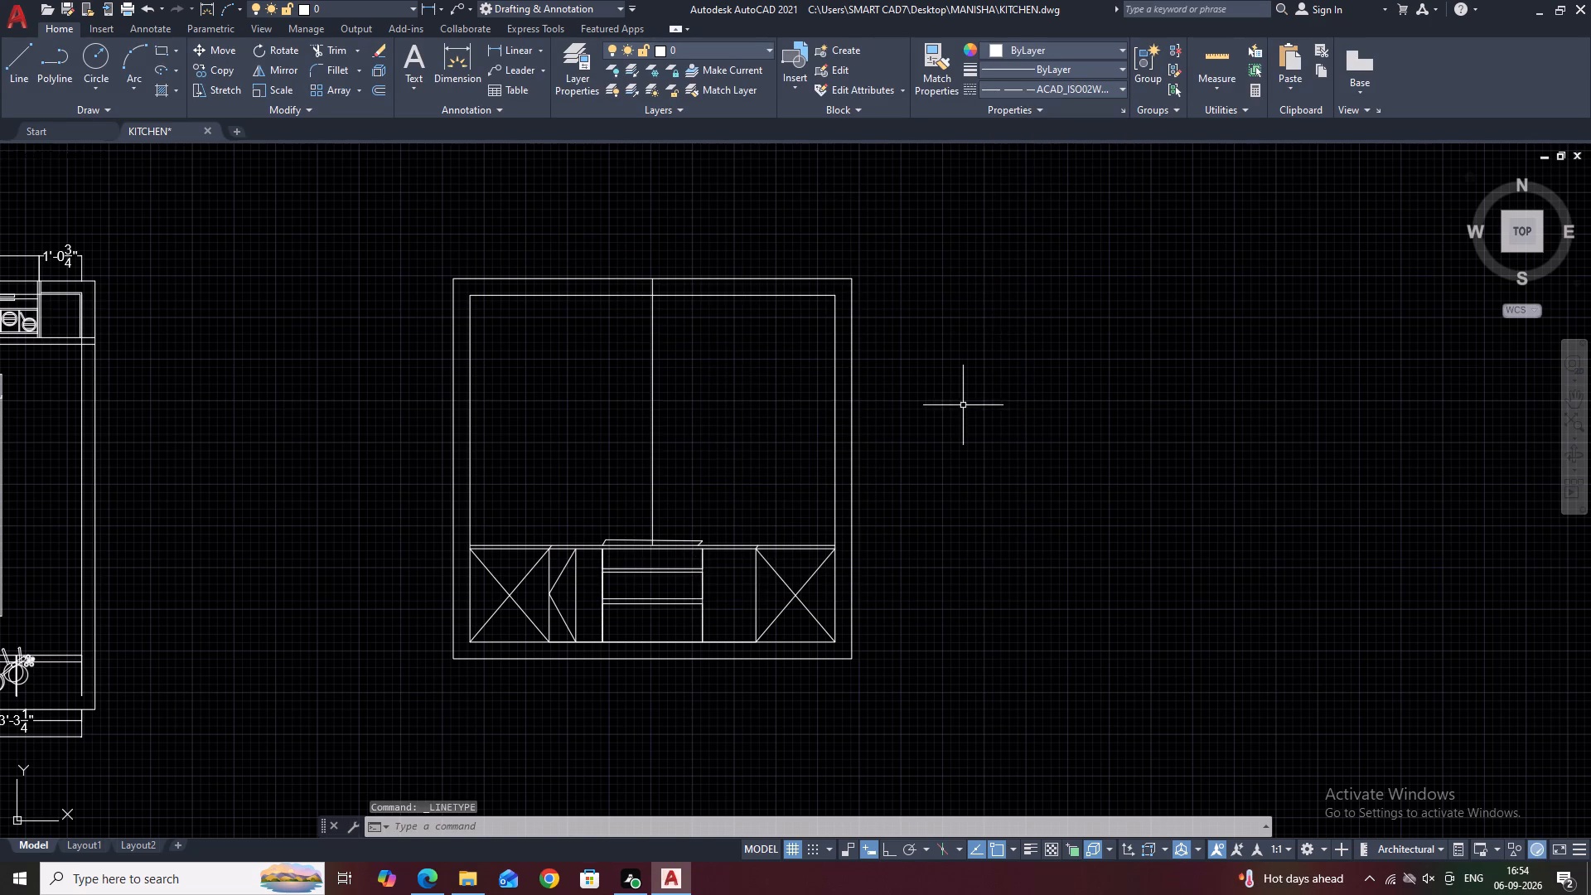
Apply the ACAD_ISO02W100 linetype to the right bay's crossed diagonals and the V-shaped lines in the narrow compartment beside the left crossed bay.
scroll(803, 575, up, 3)
middle_drag(824, 564, 927, 360)
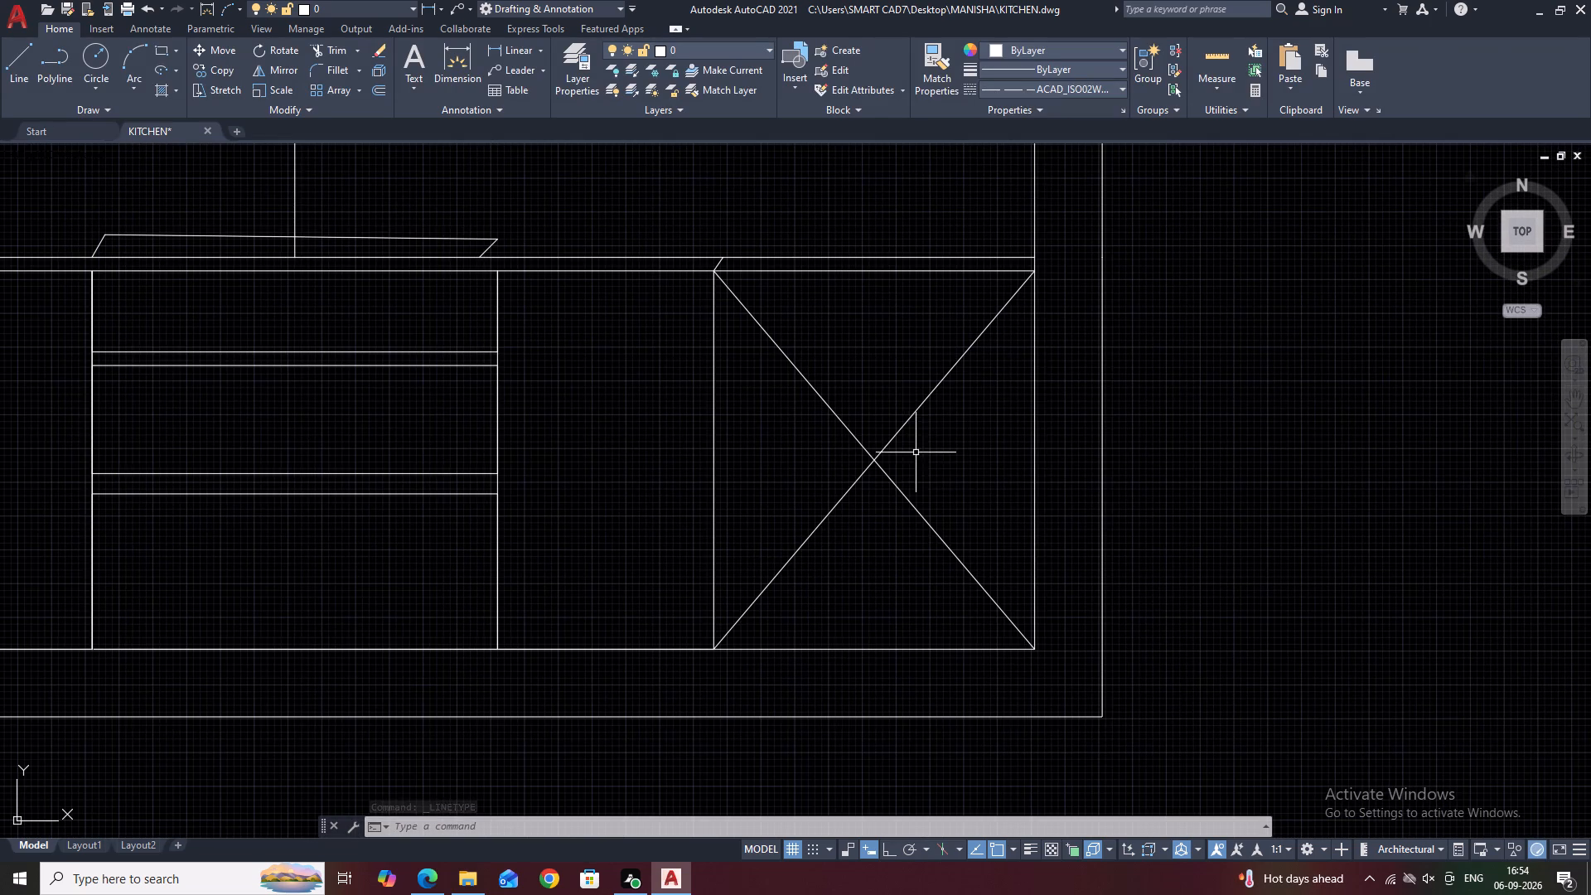
click(945, 357)
click(858, 518)
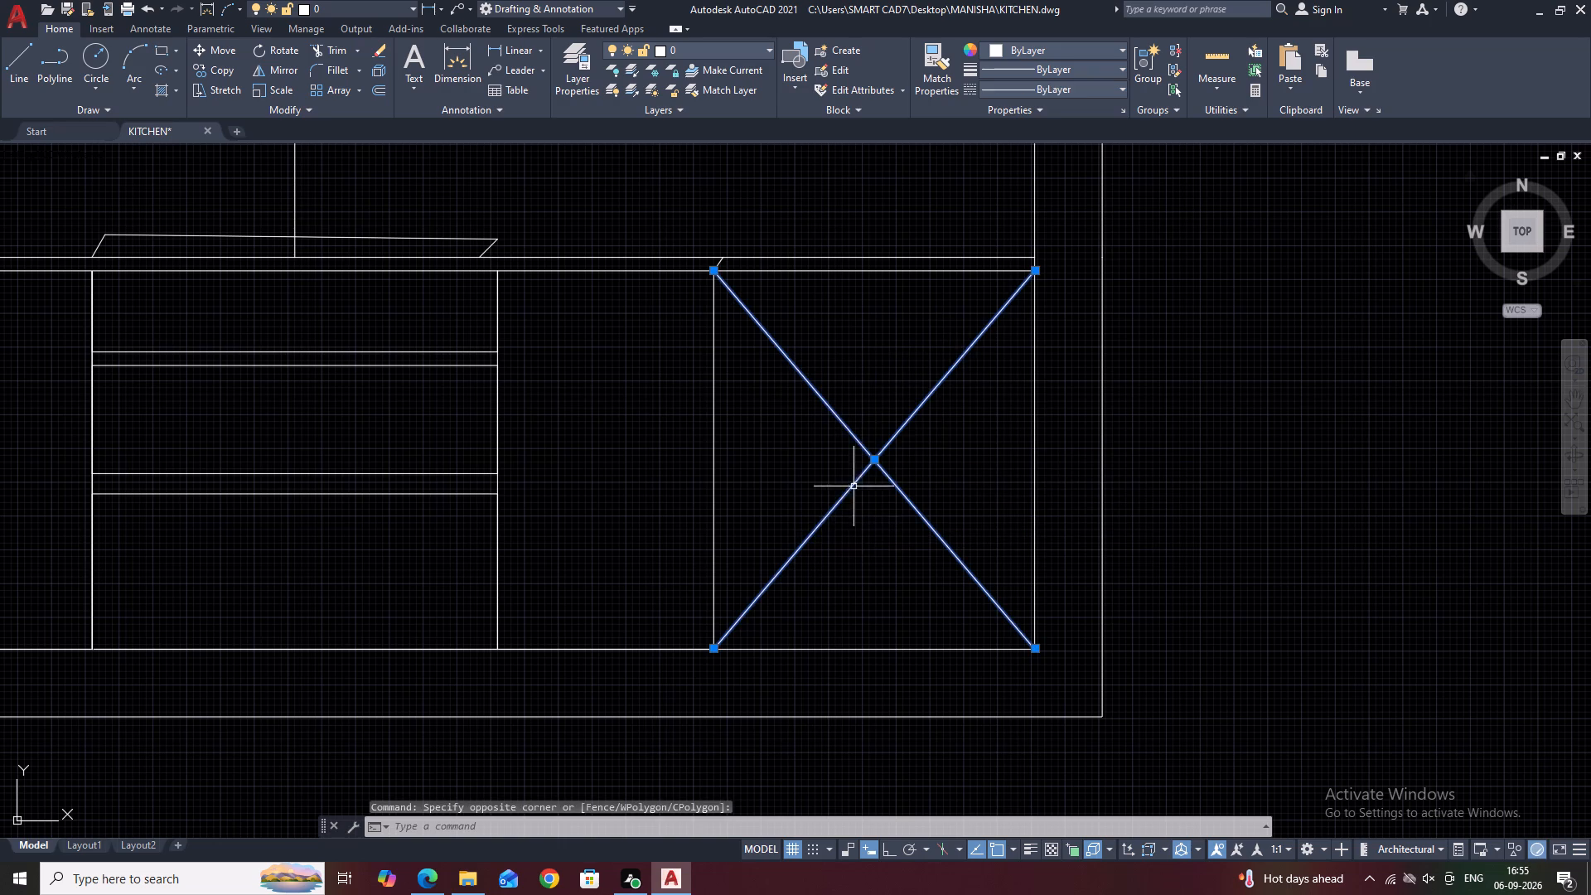
middle_drag(829, 461, 1015, 420)
scroll(1026, 414, down, 2)
scroll(630, 430, up, 2)
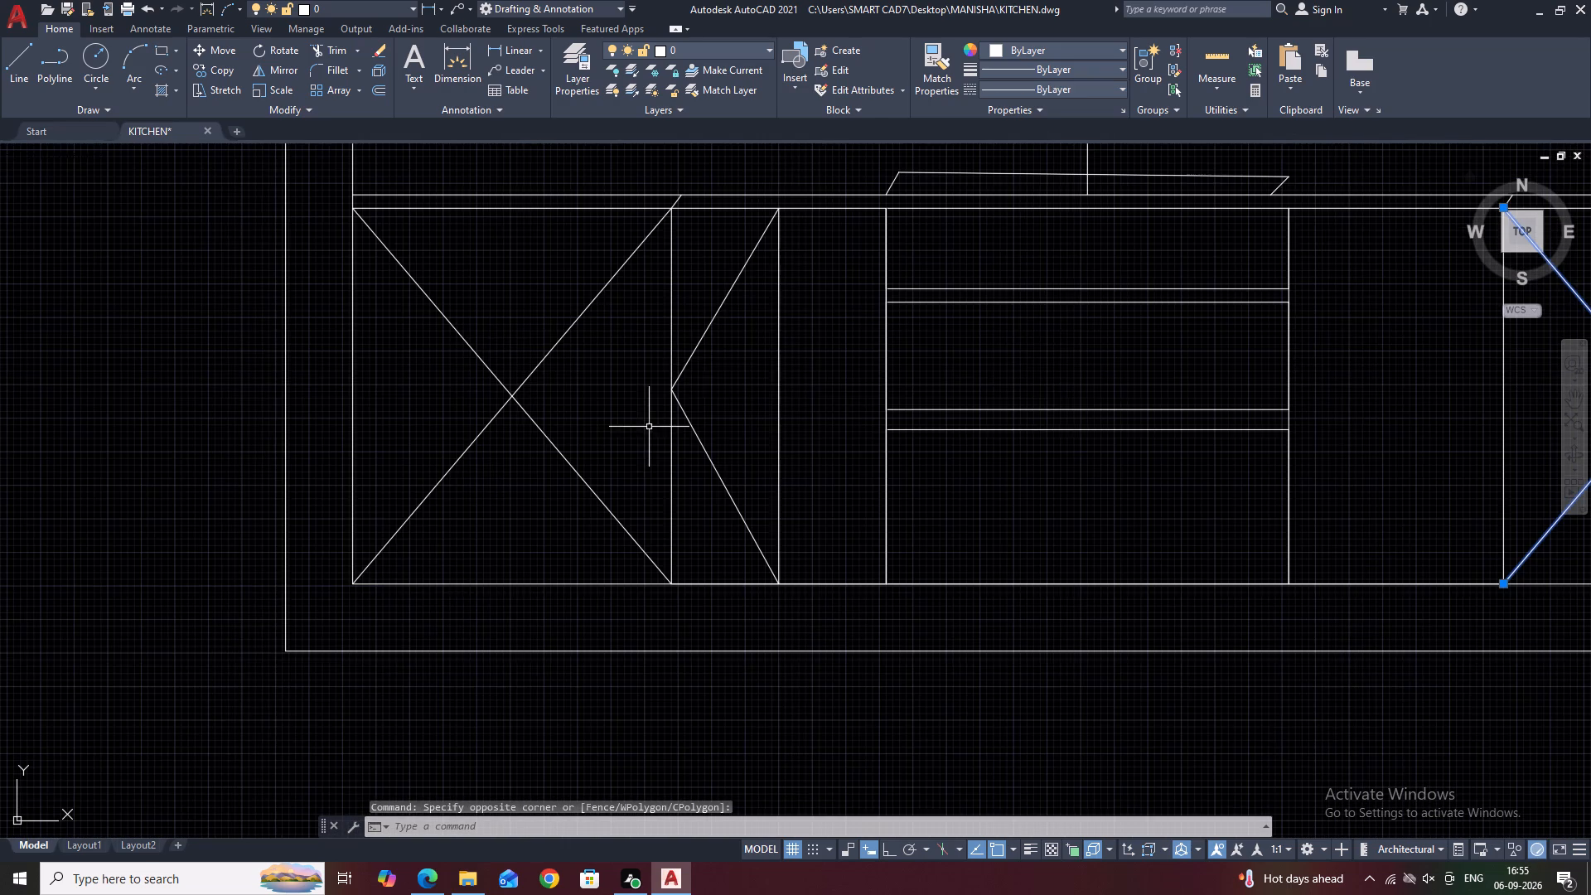
drag(714, 293, 717, 329)
click(686, 461)
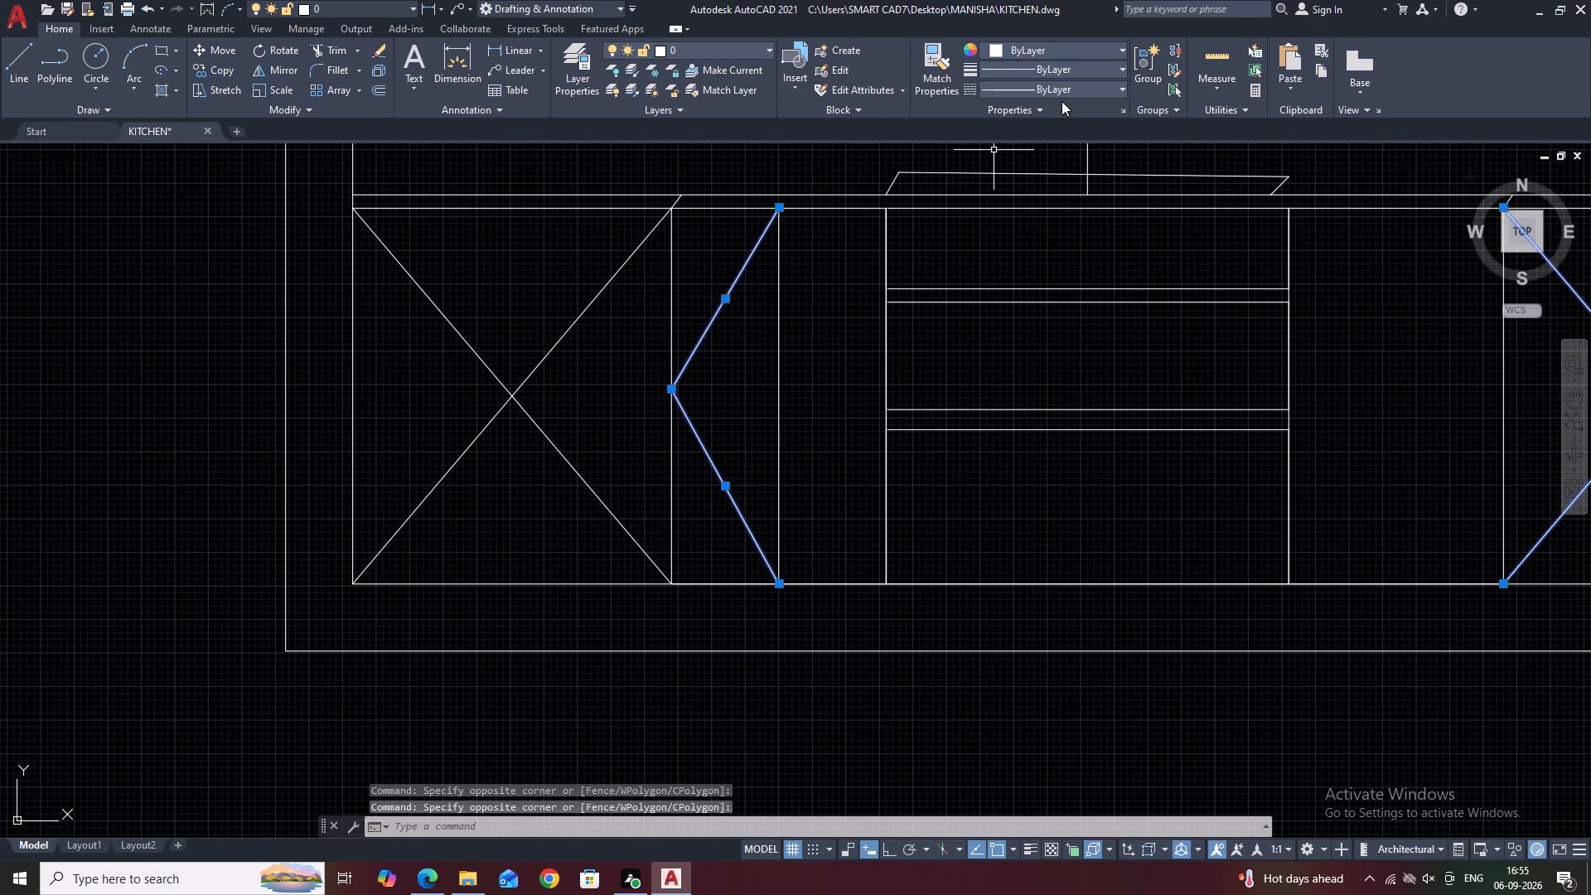
click(1072, 94)
click(1071, 152)
middle_drag(831, 331, 641, 327)
Try a linetype scale of 0.5 on the four selected dashed lines, and settle on 0.25.
text(PR)
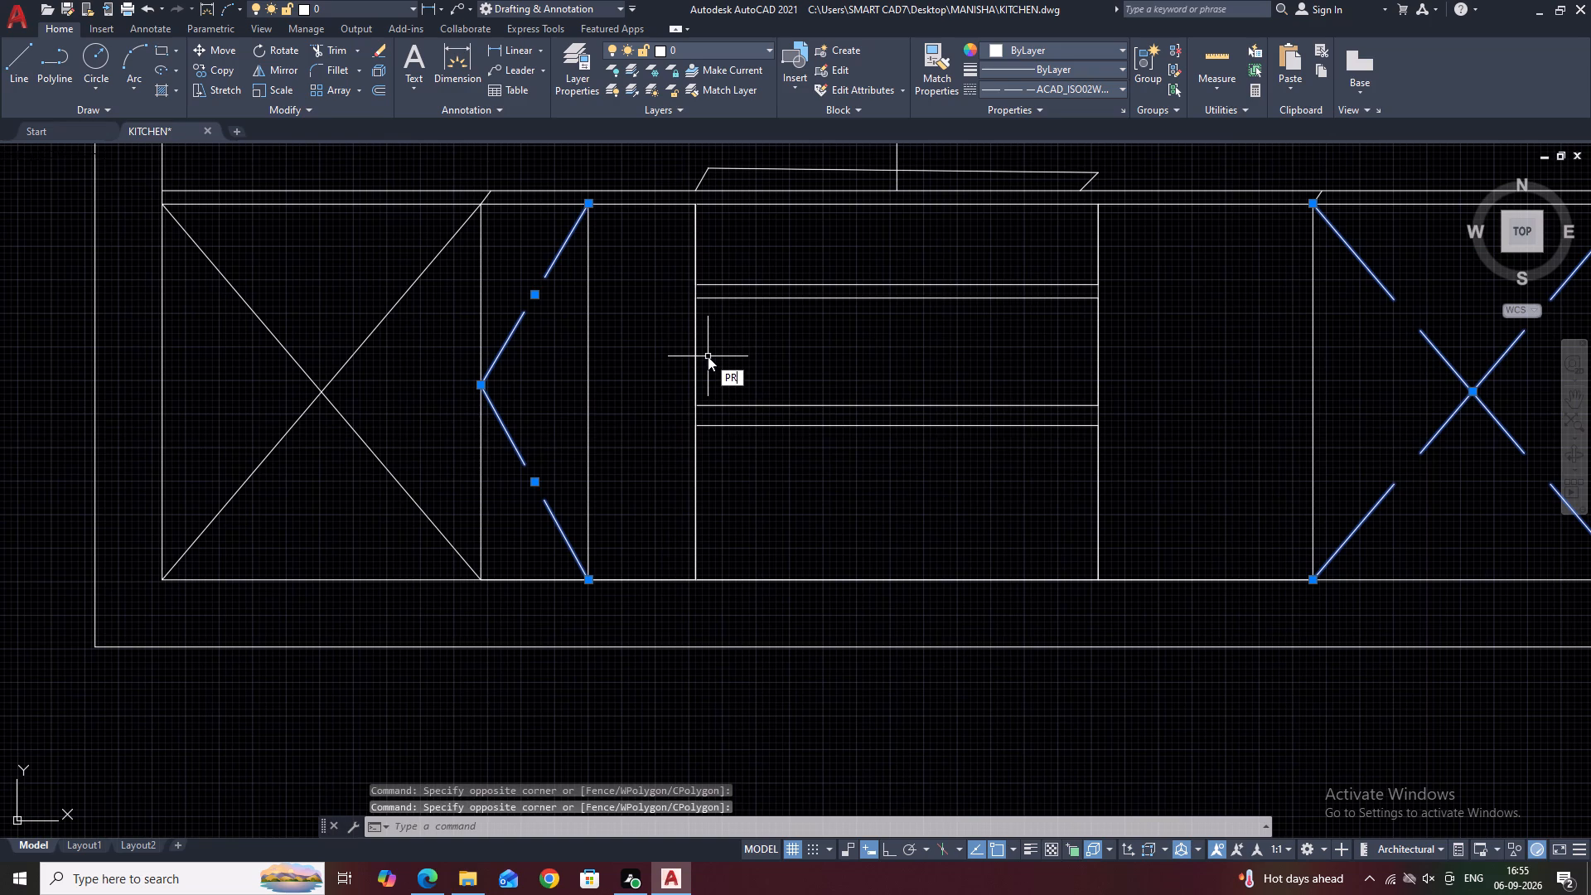
key(space)
click(164, 265)
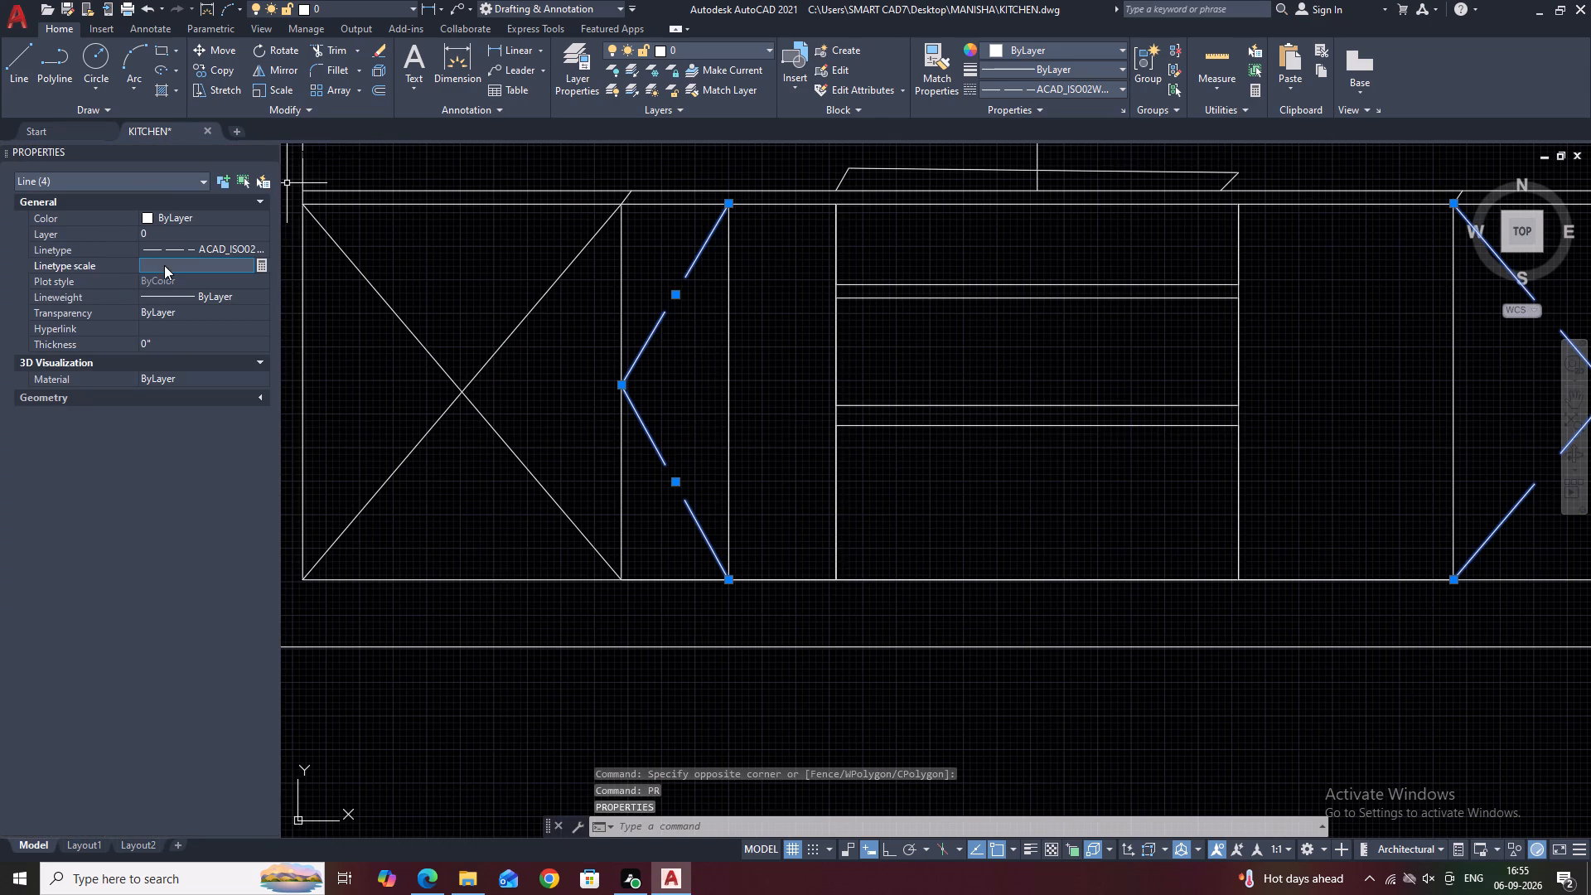
text(0.5)
key(Return)
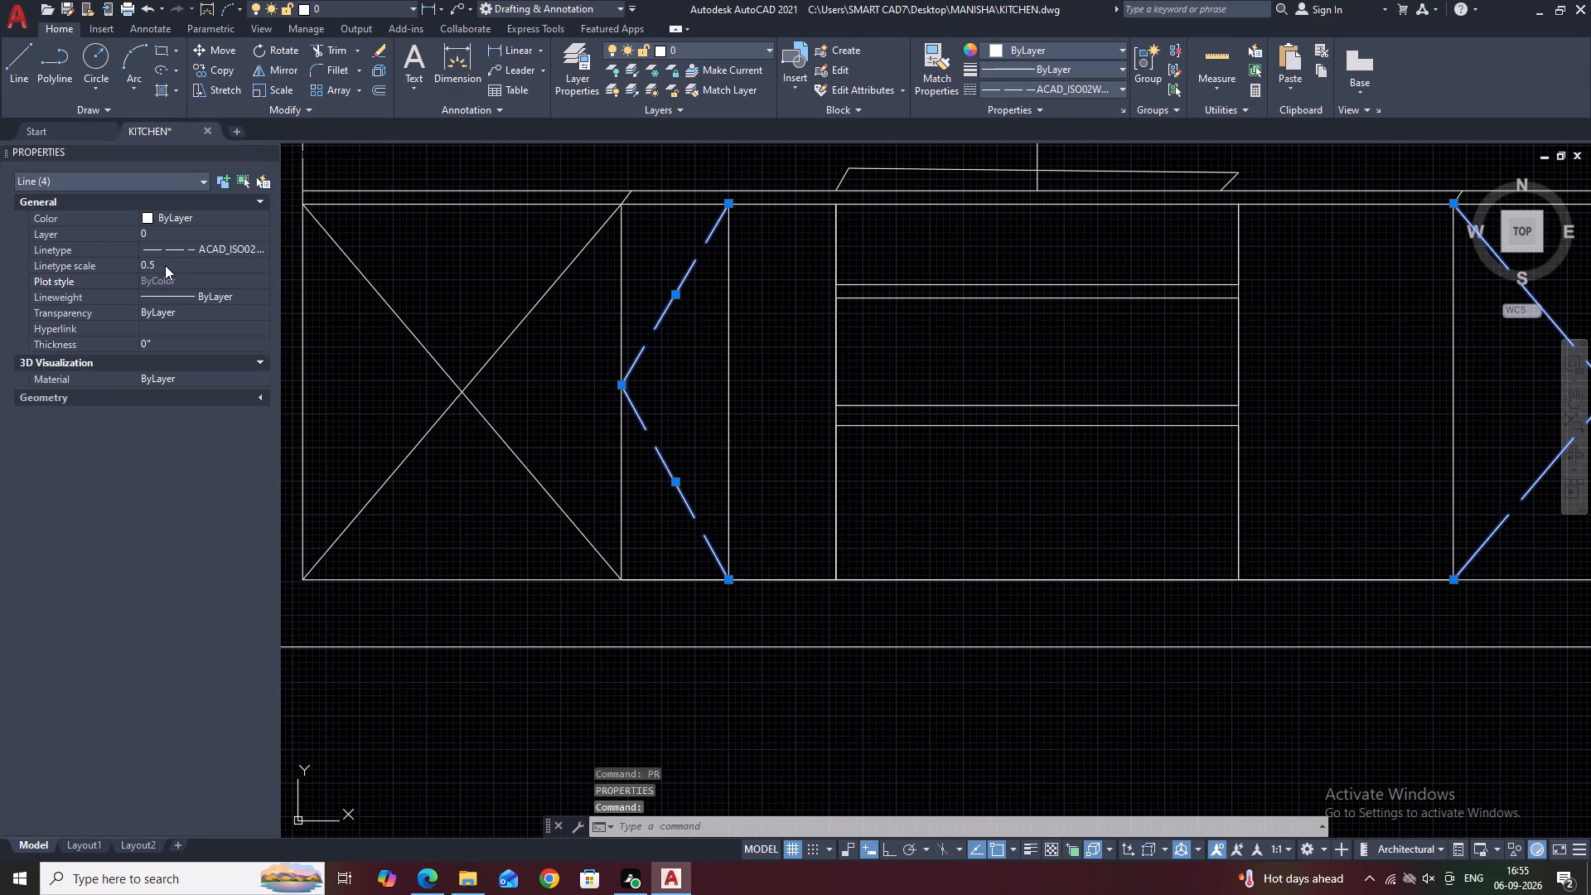
click(197, 245)
click(193, 268)
text(0.25)
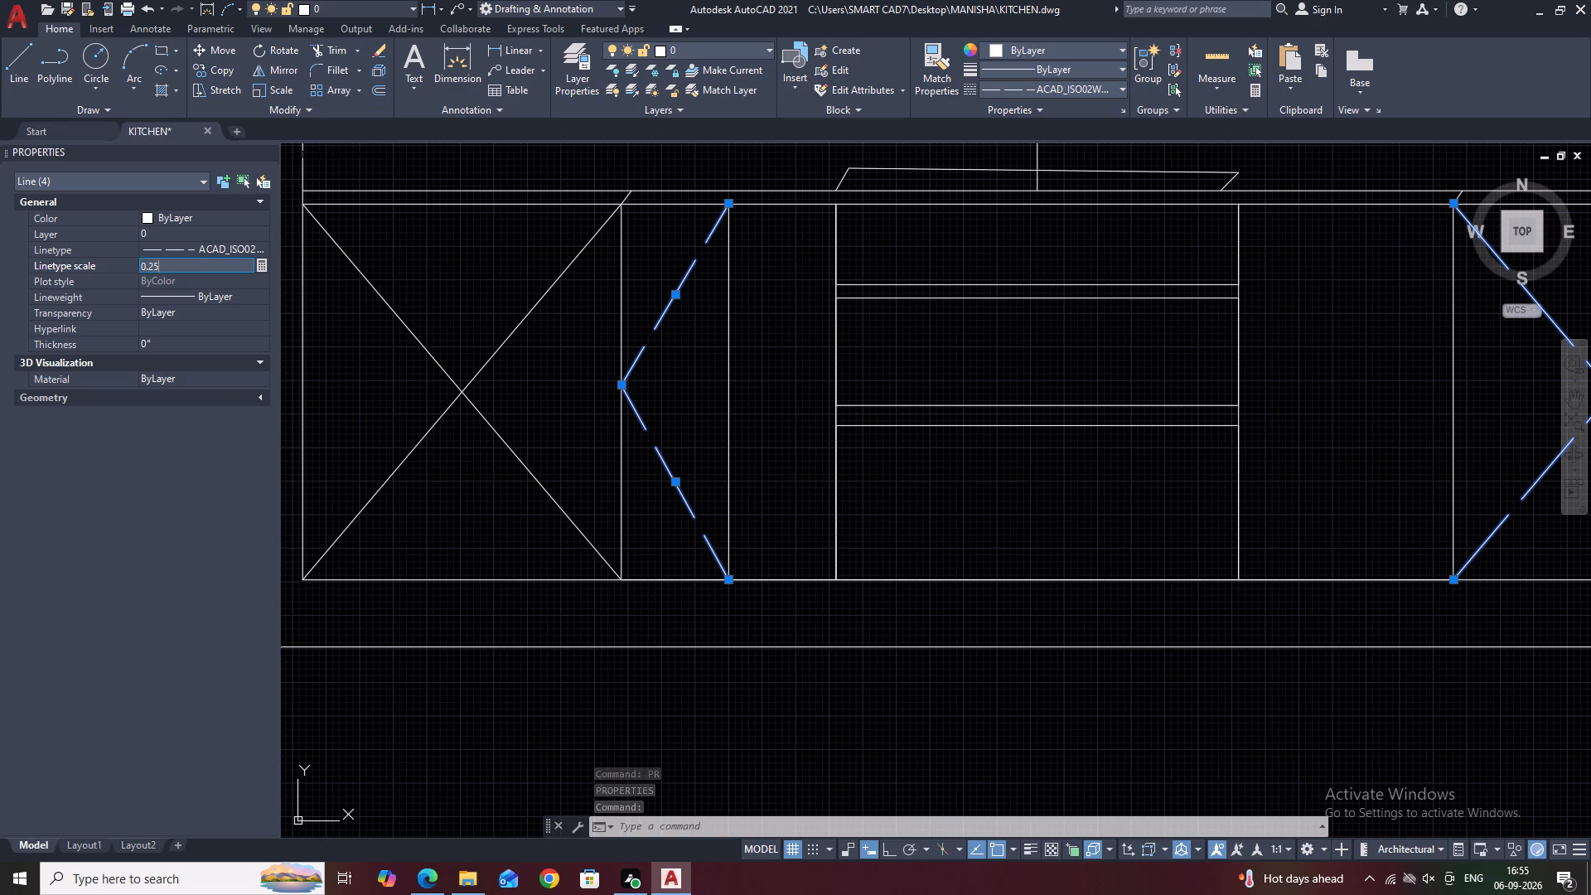
key(Return)
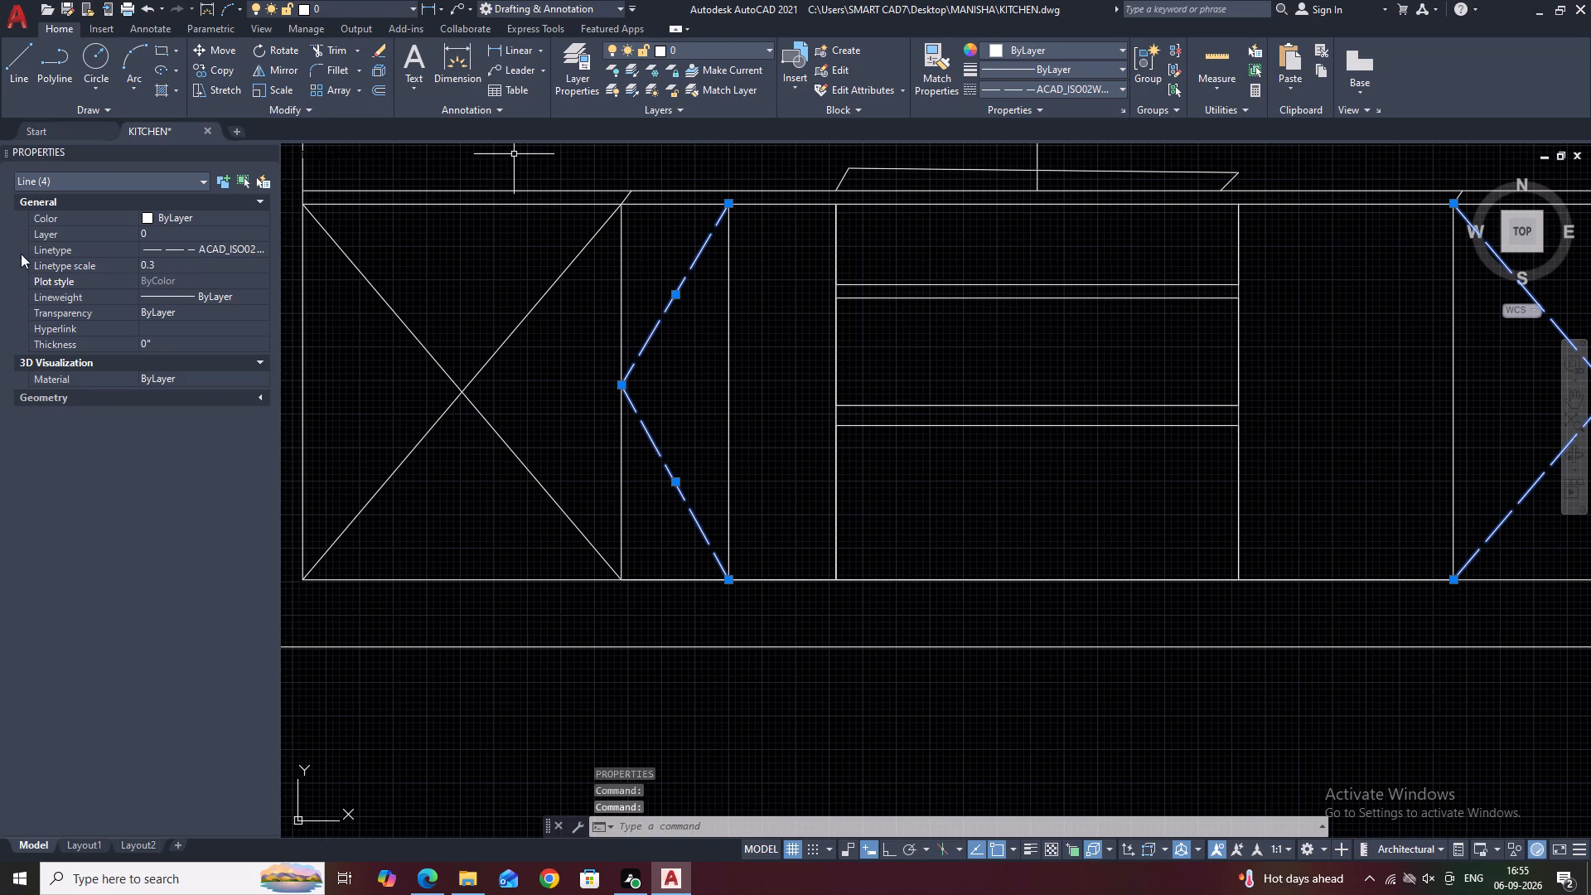
click(271, 156)
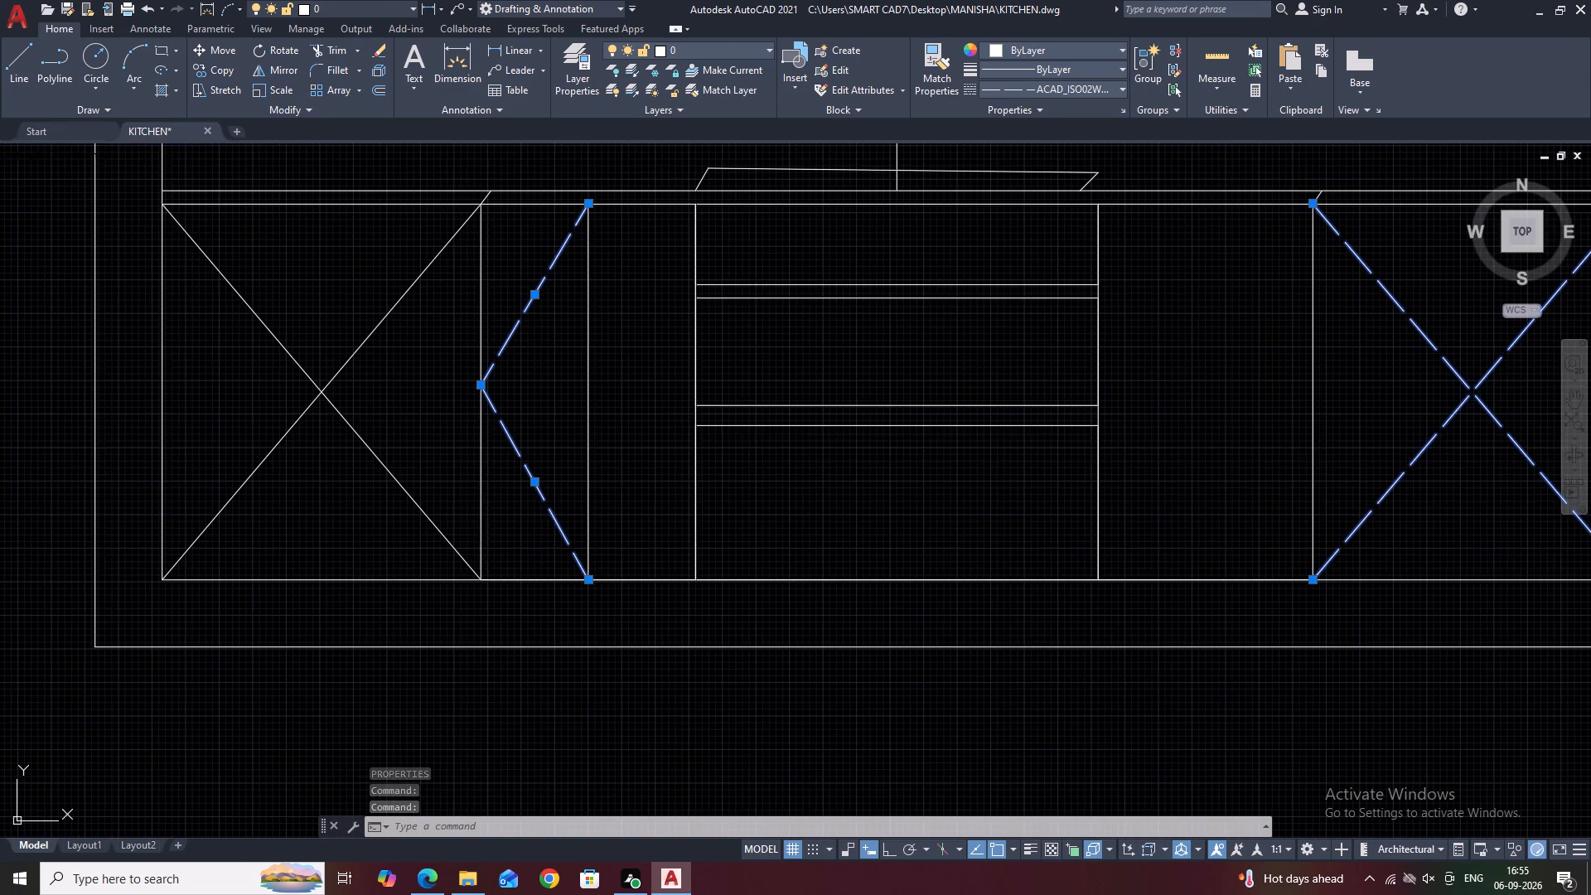
key(Escape)
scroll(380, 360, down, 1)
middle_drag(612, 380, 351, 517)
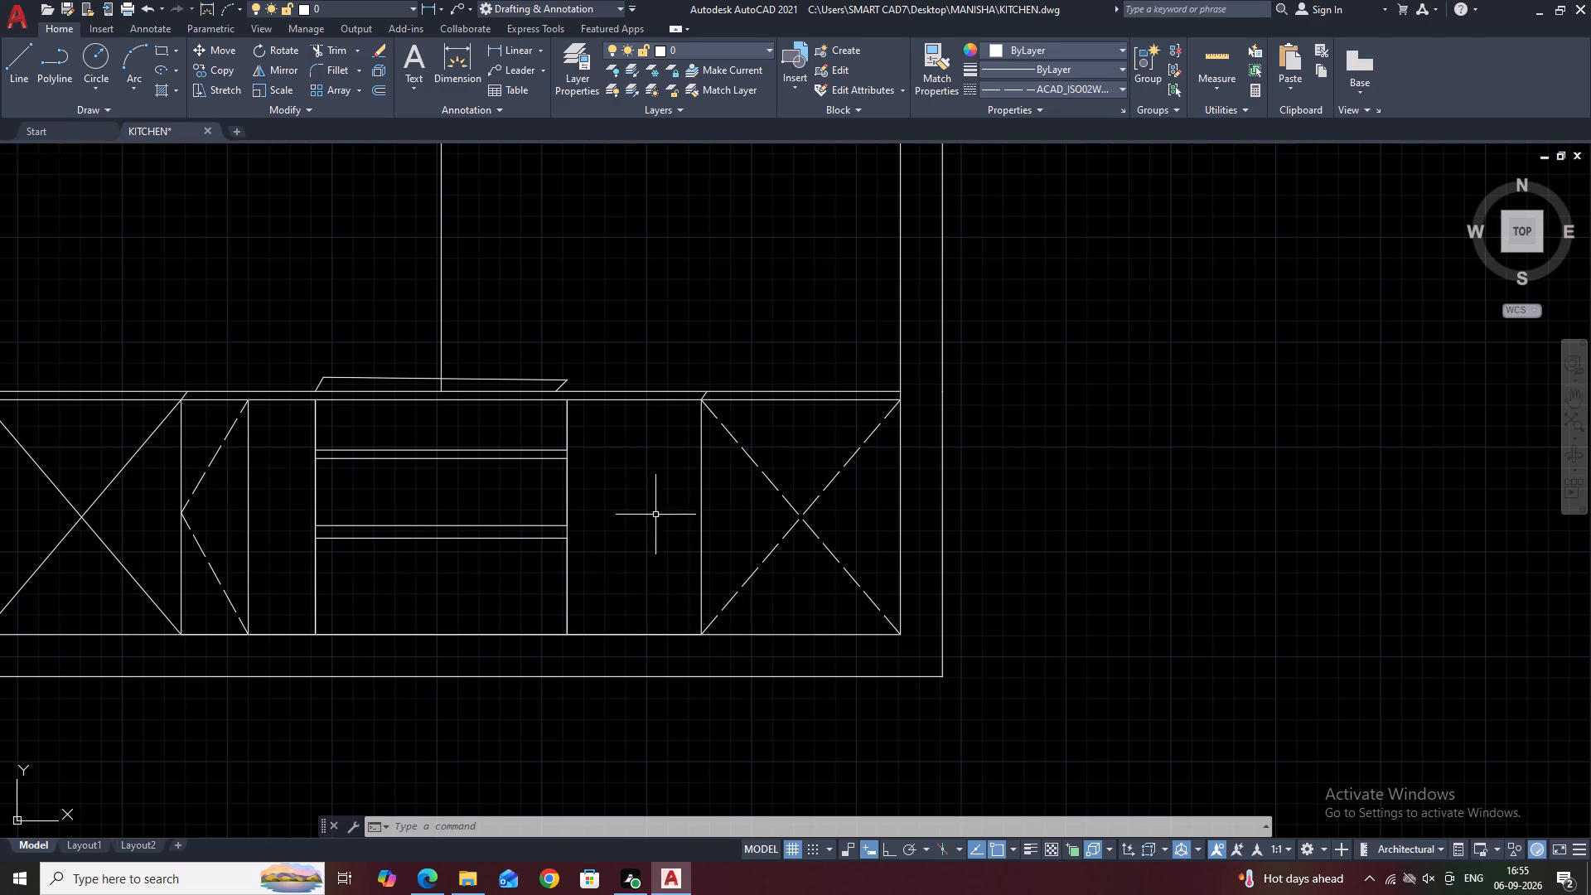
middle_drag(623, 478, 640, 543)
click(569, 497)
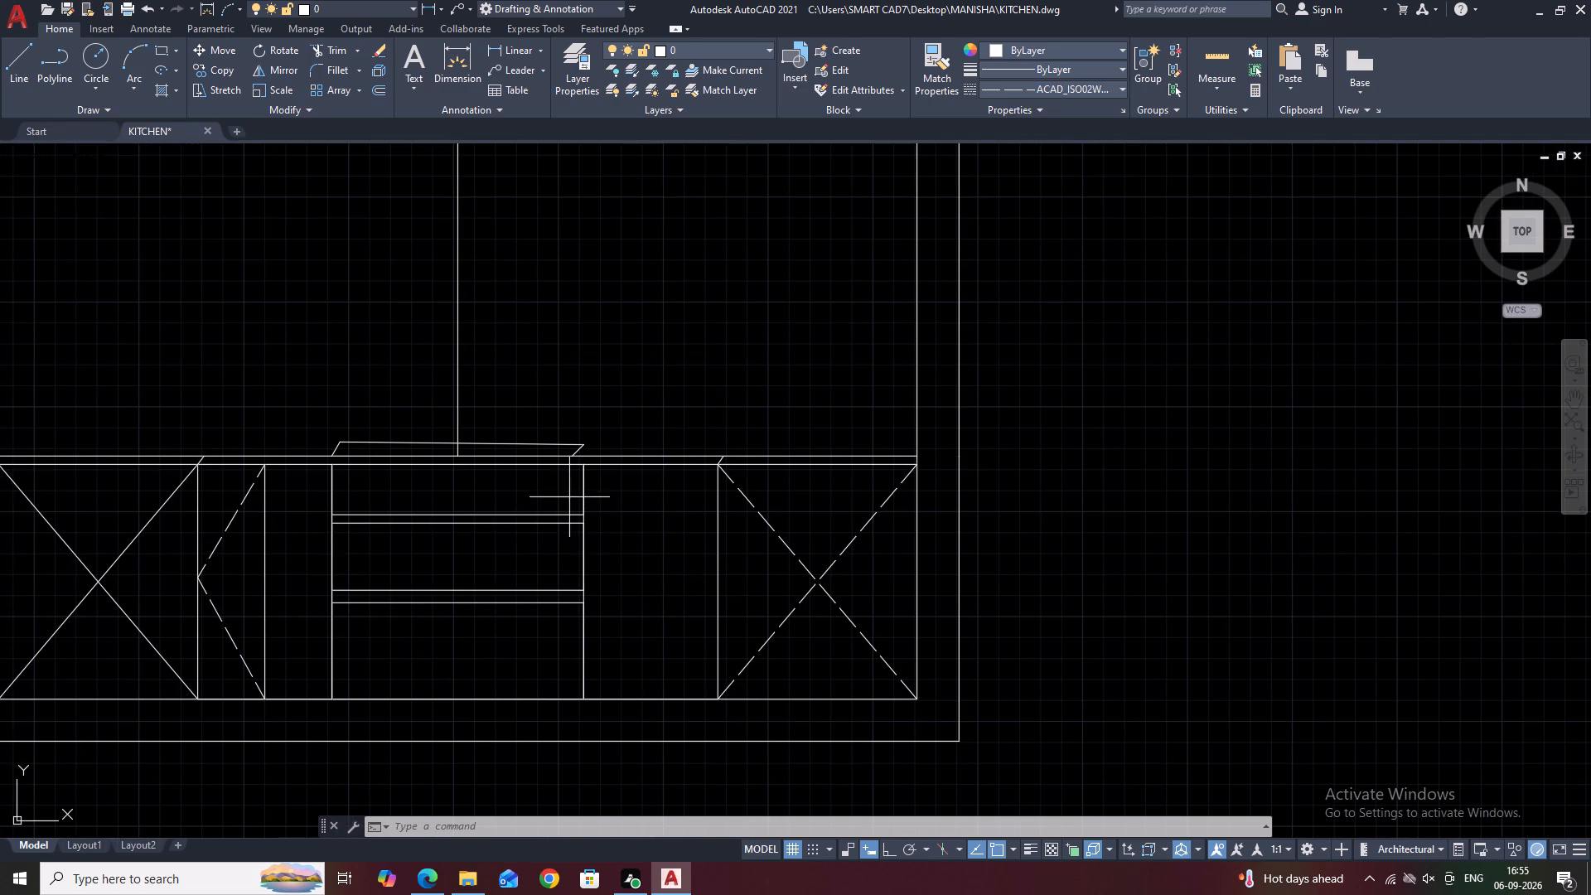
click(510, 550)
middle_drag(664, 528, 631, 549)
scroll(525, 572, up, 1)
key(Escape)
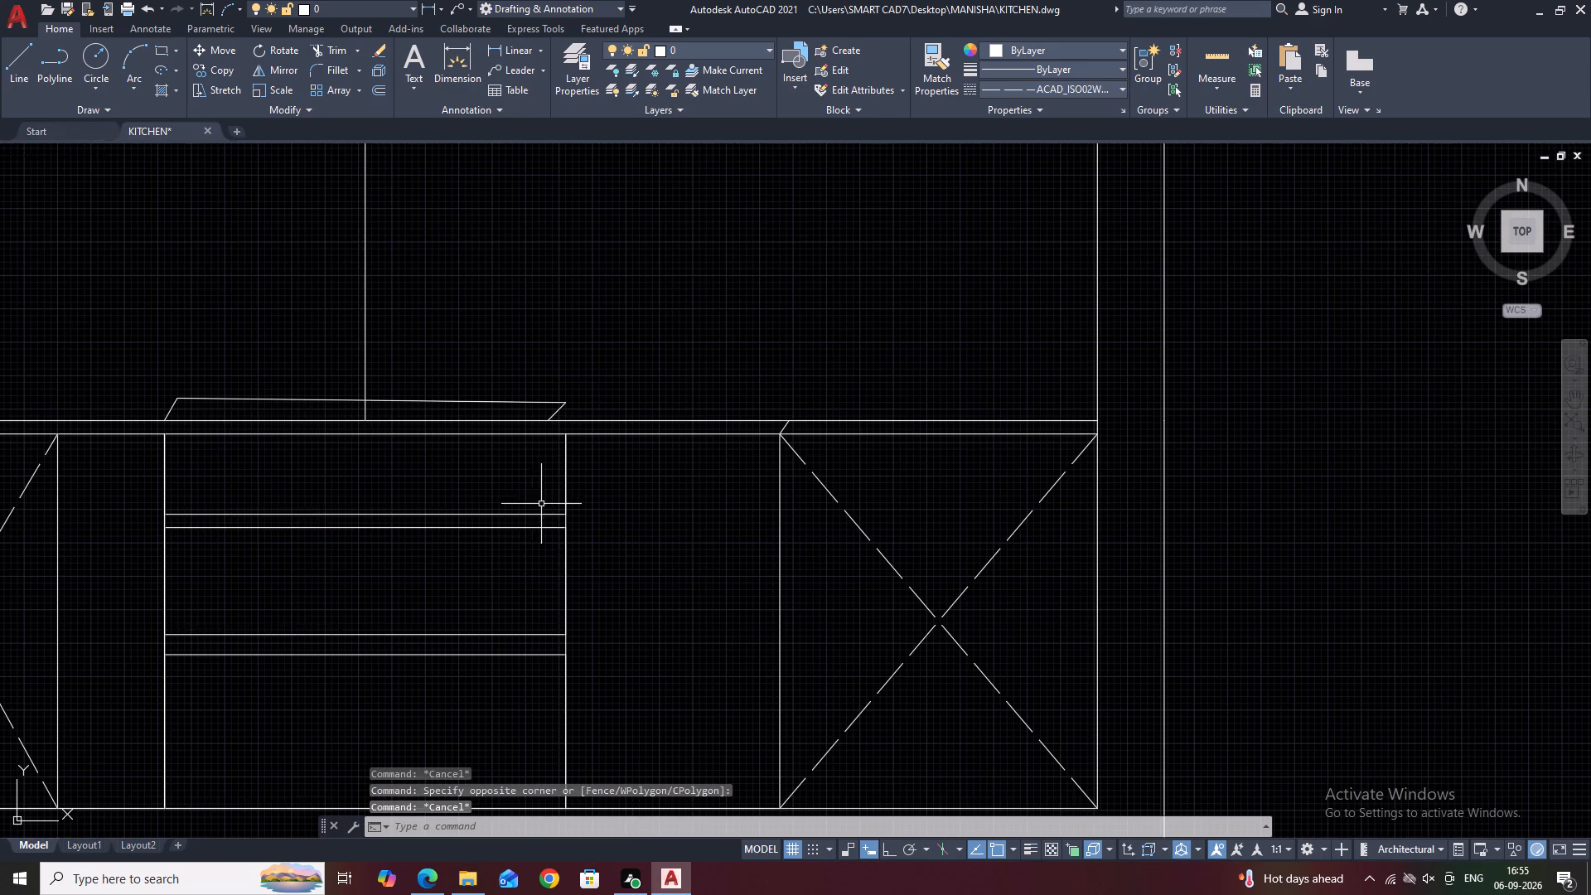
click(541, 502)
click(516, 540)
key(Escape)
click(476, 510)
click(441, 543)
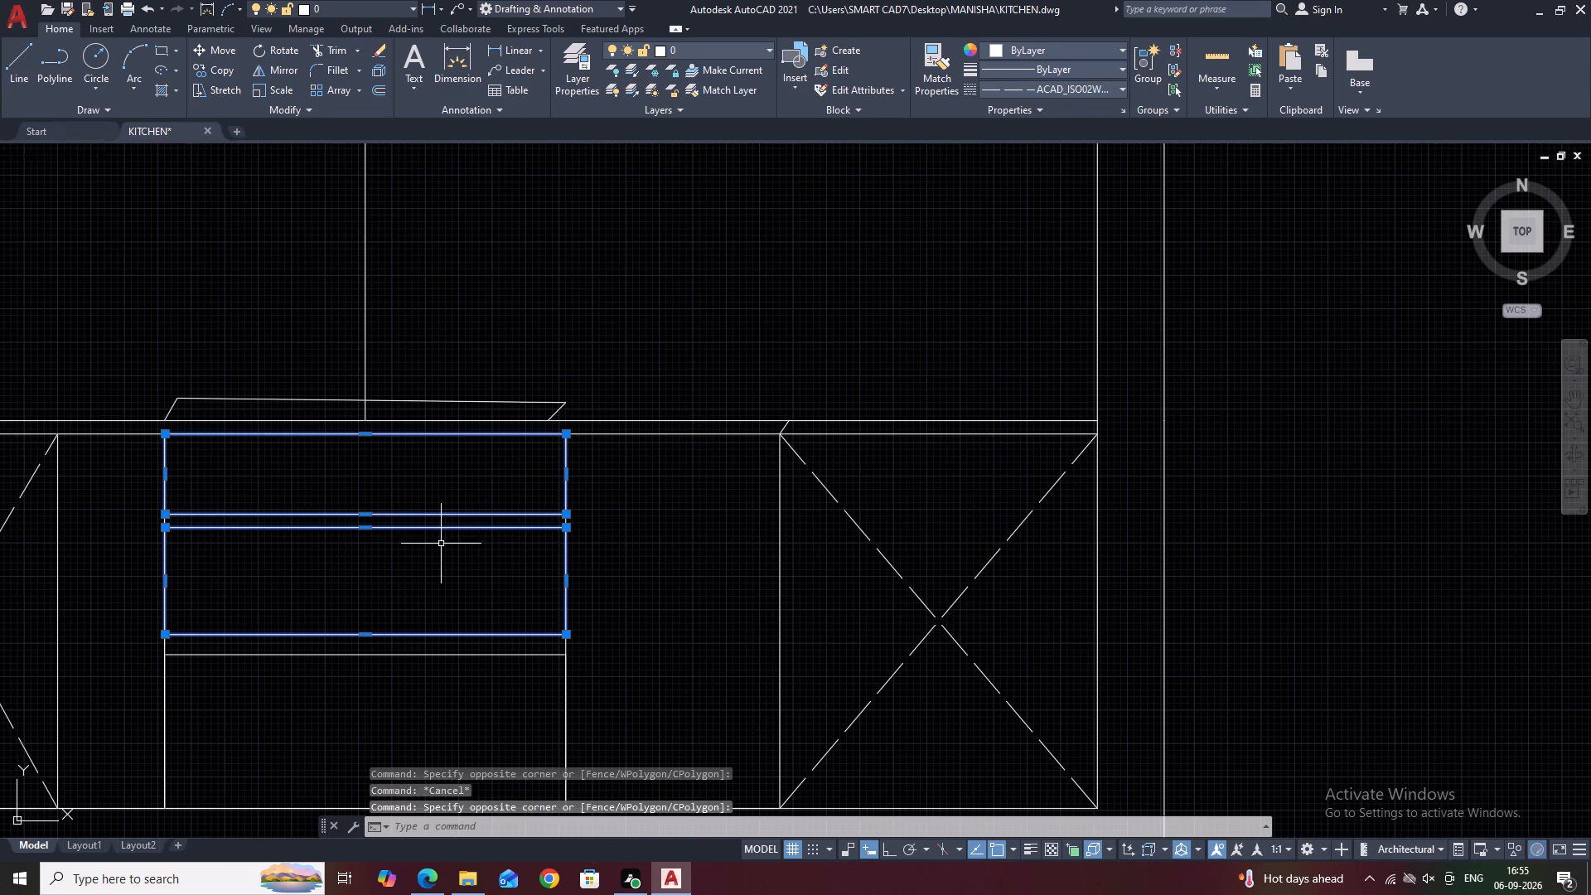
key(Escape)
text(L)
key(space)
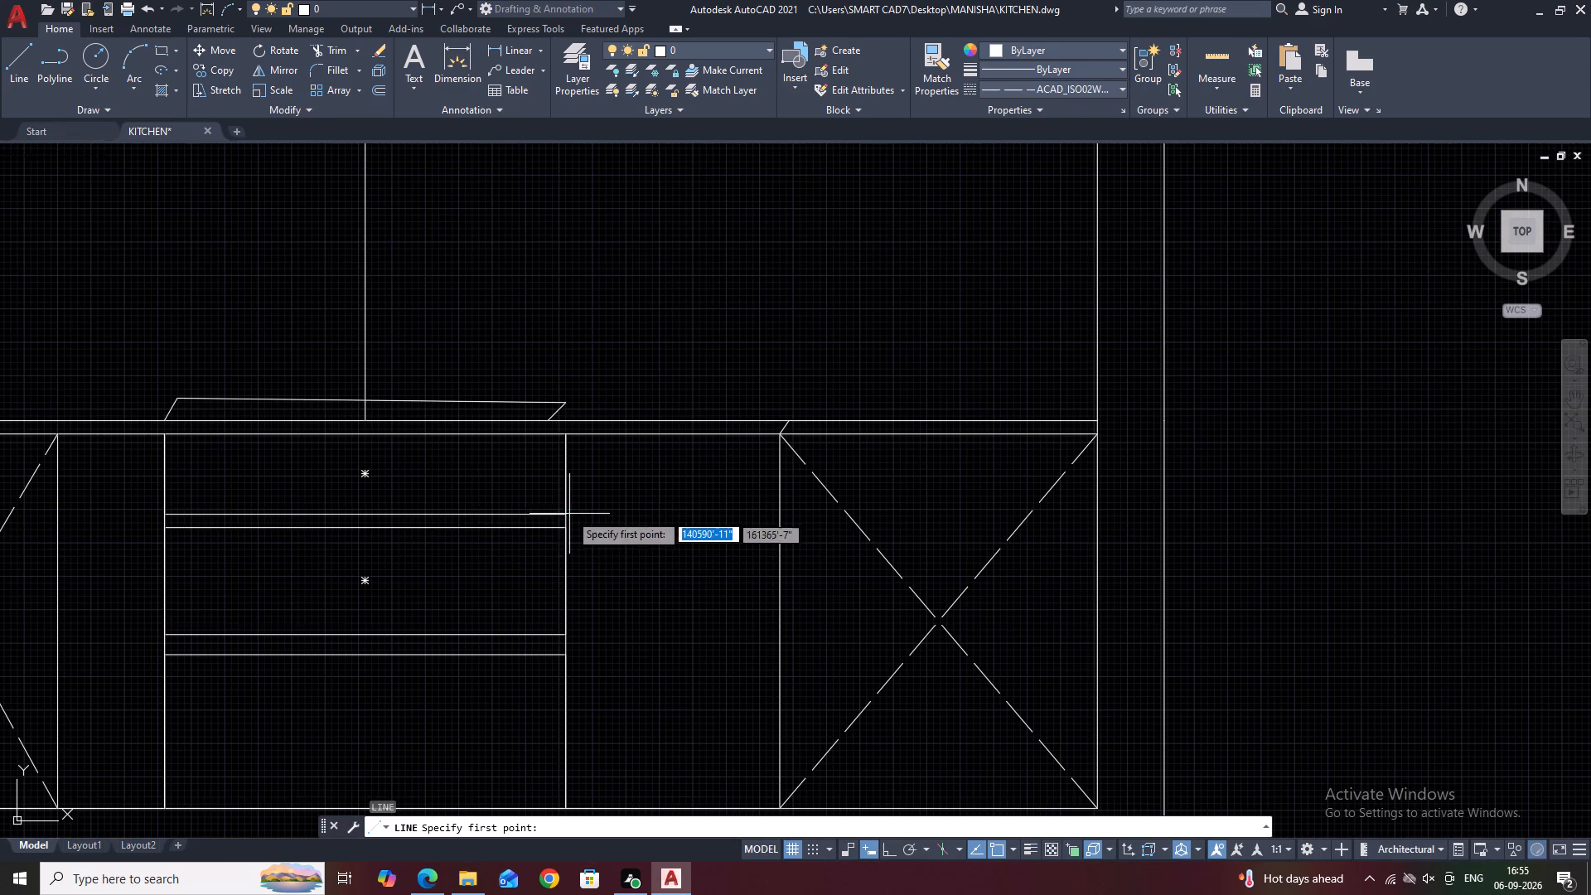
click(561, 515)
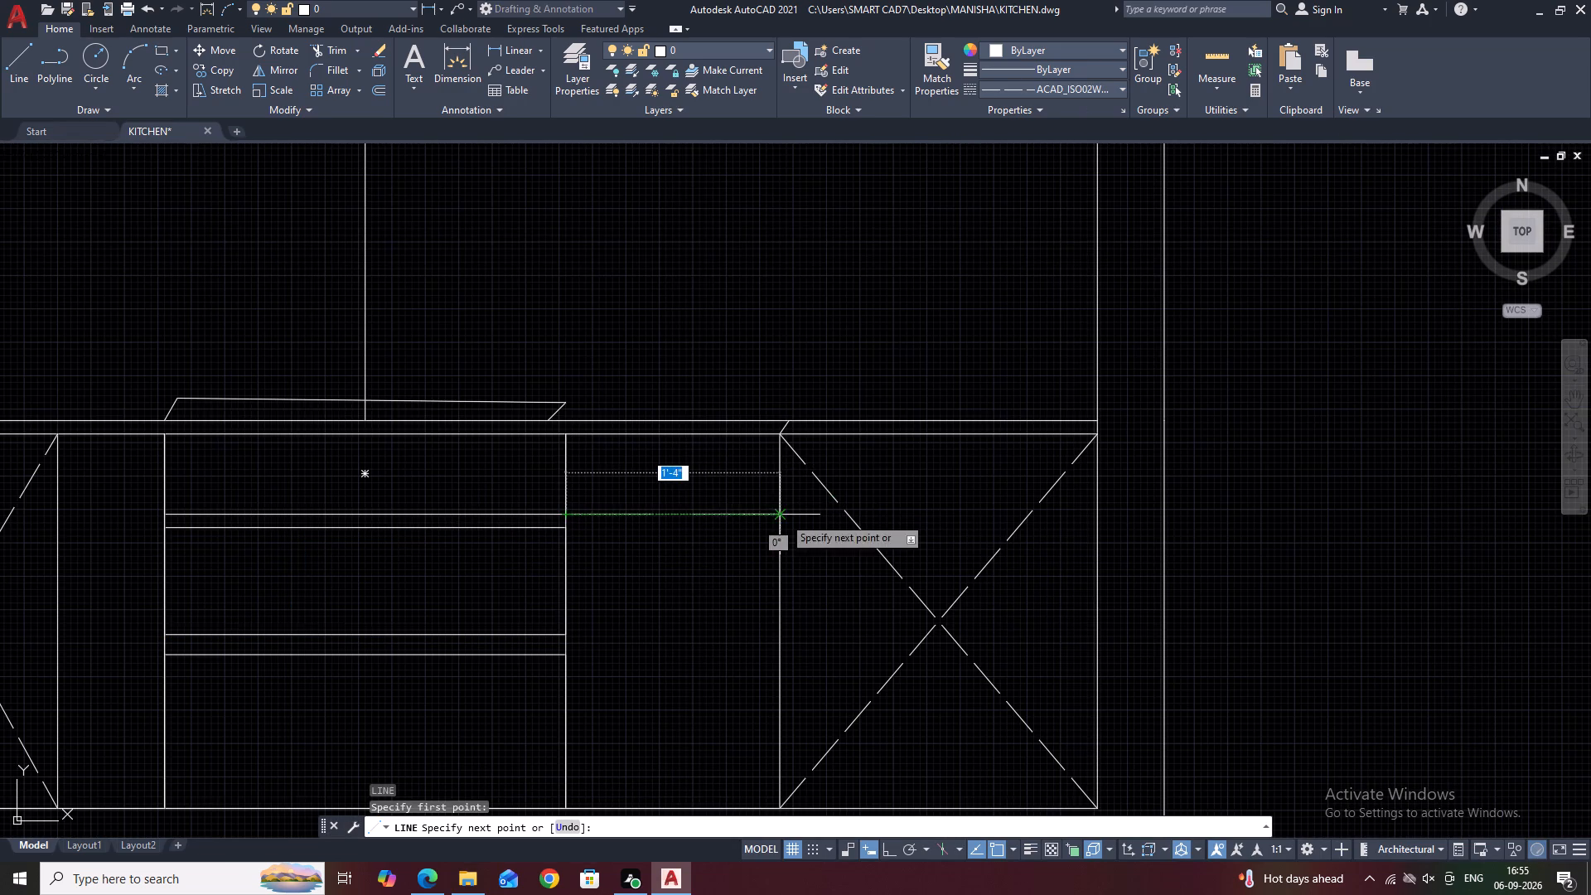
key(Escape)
With the current linetype set to ByLayer, extend the gap between the central stack's upper two rectangles to the right crossed bay with two 1'-4" horizontal lines.
click(1071, 82)
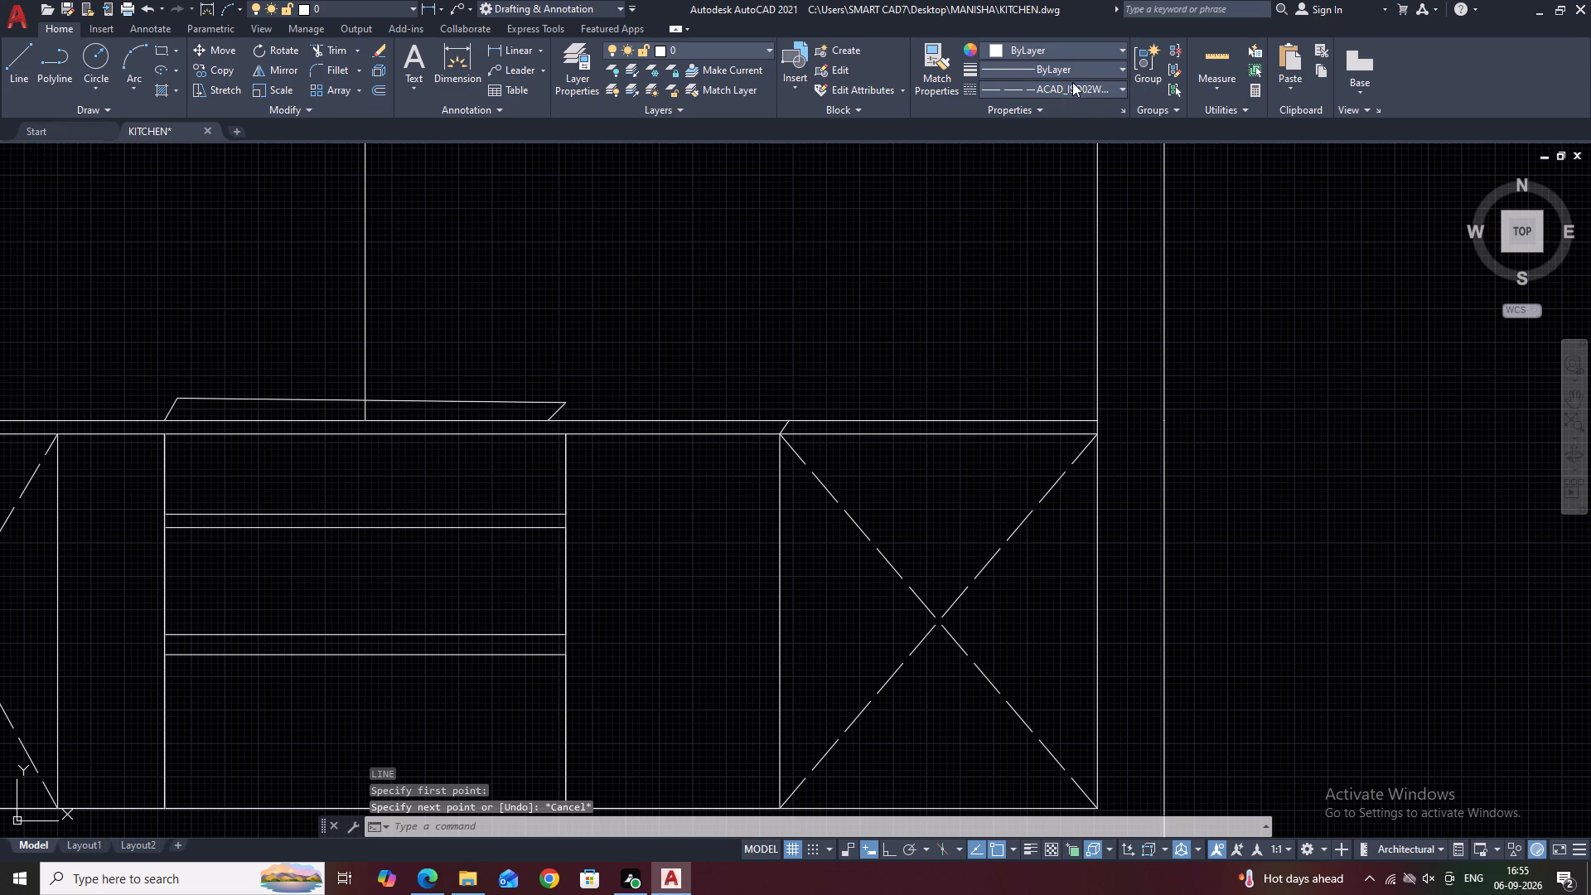
click(1065, 112)
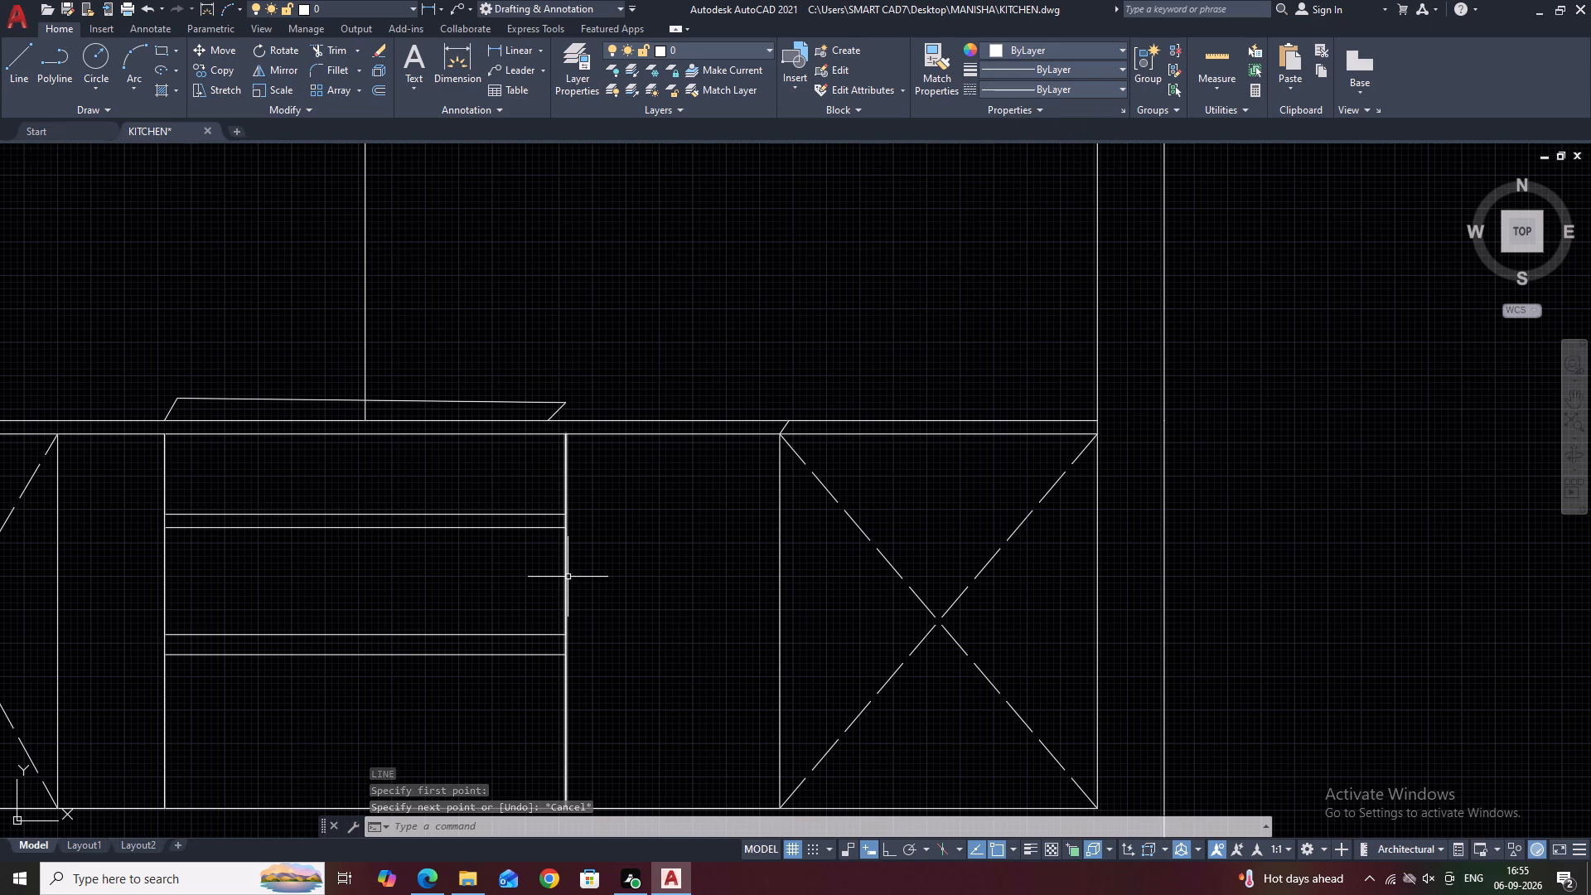
text(L)
key(space)
click(566, 511)
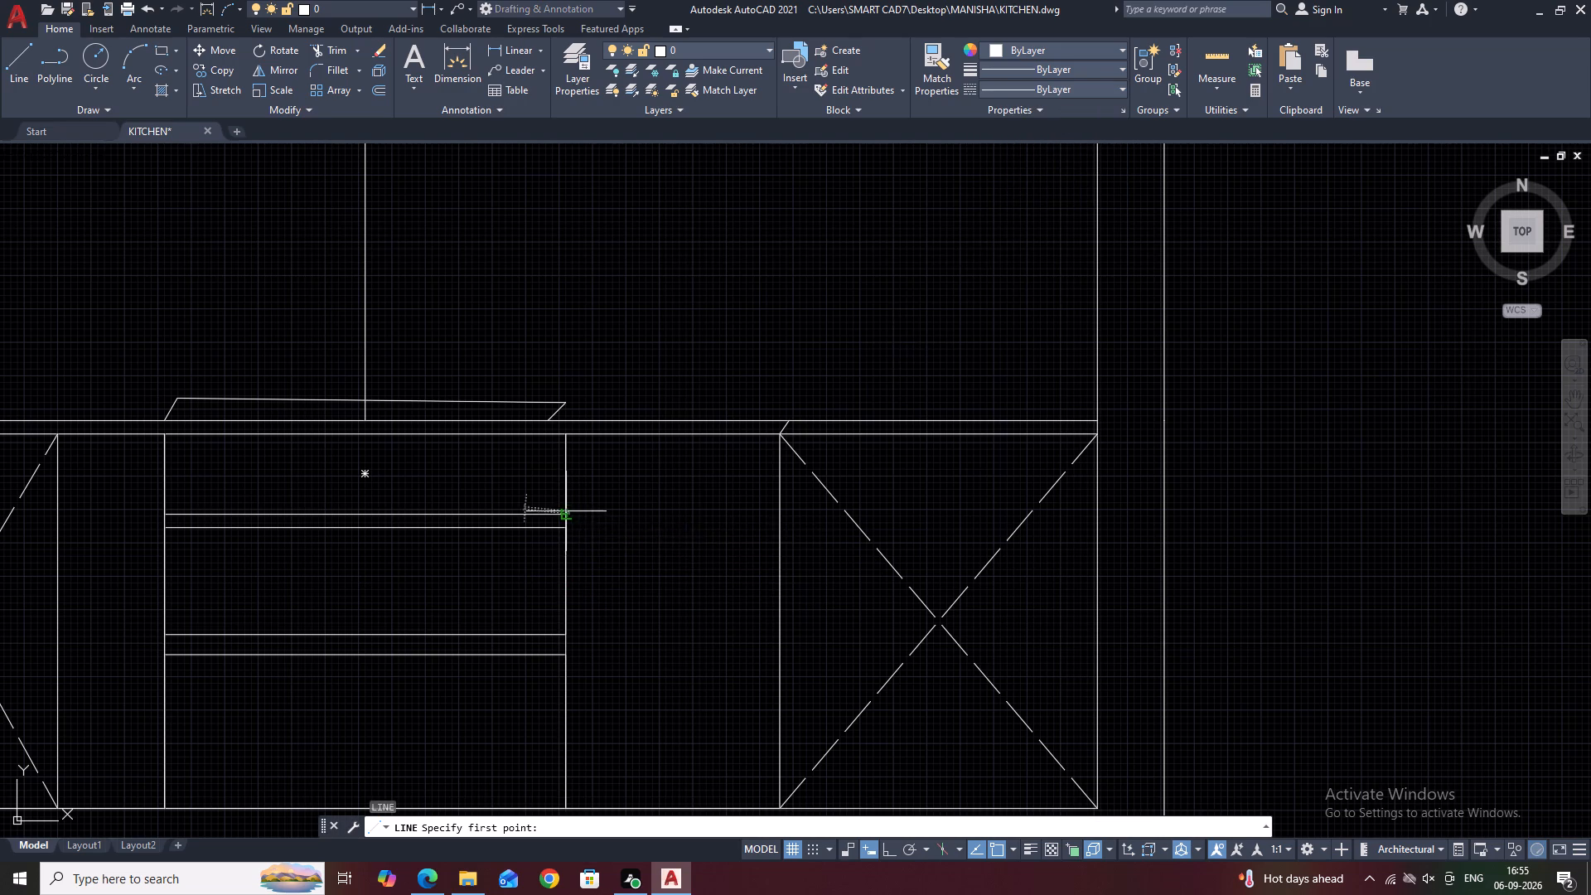
click(779, 515)
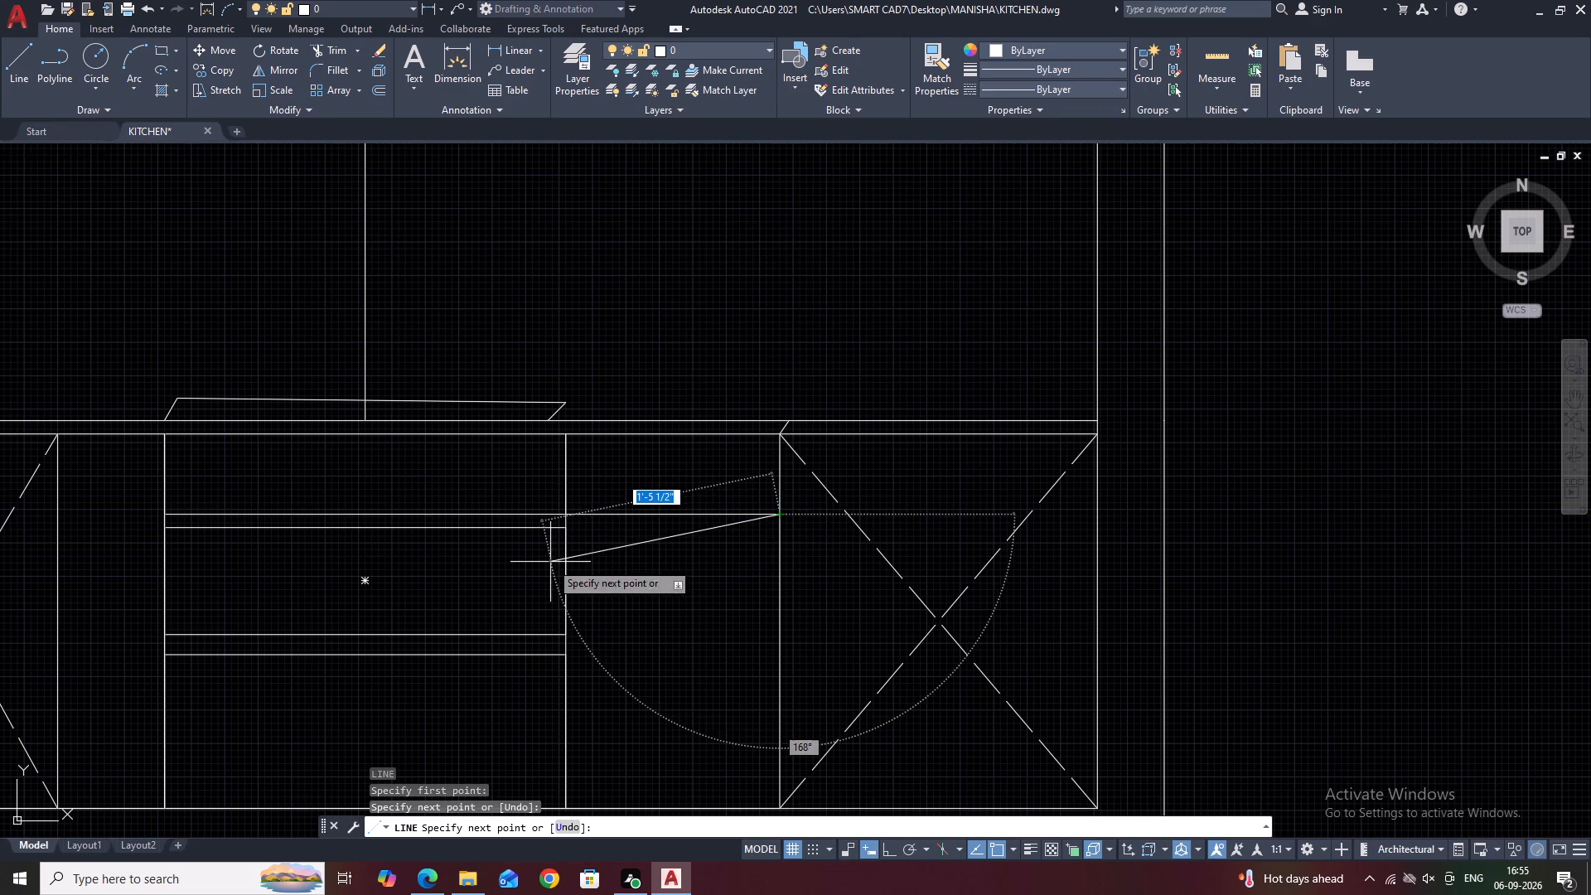
key(space)
key(space)
click(563, 533)
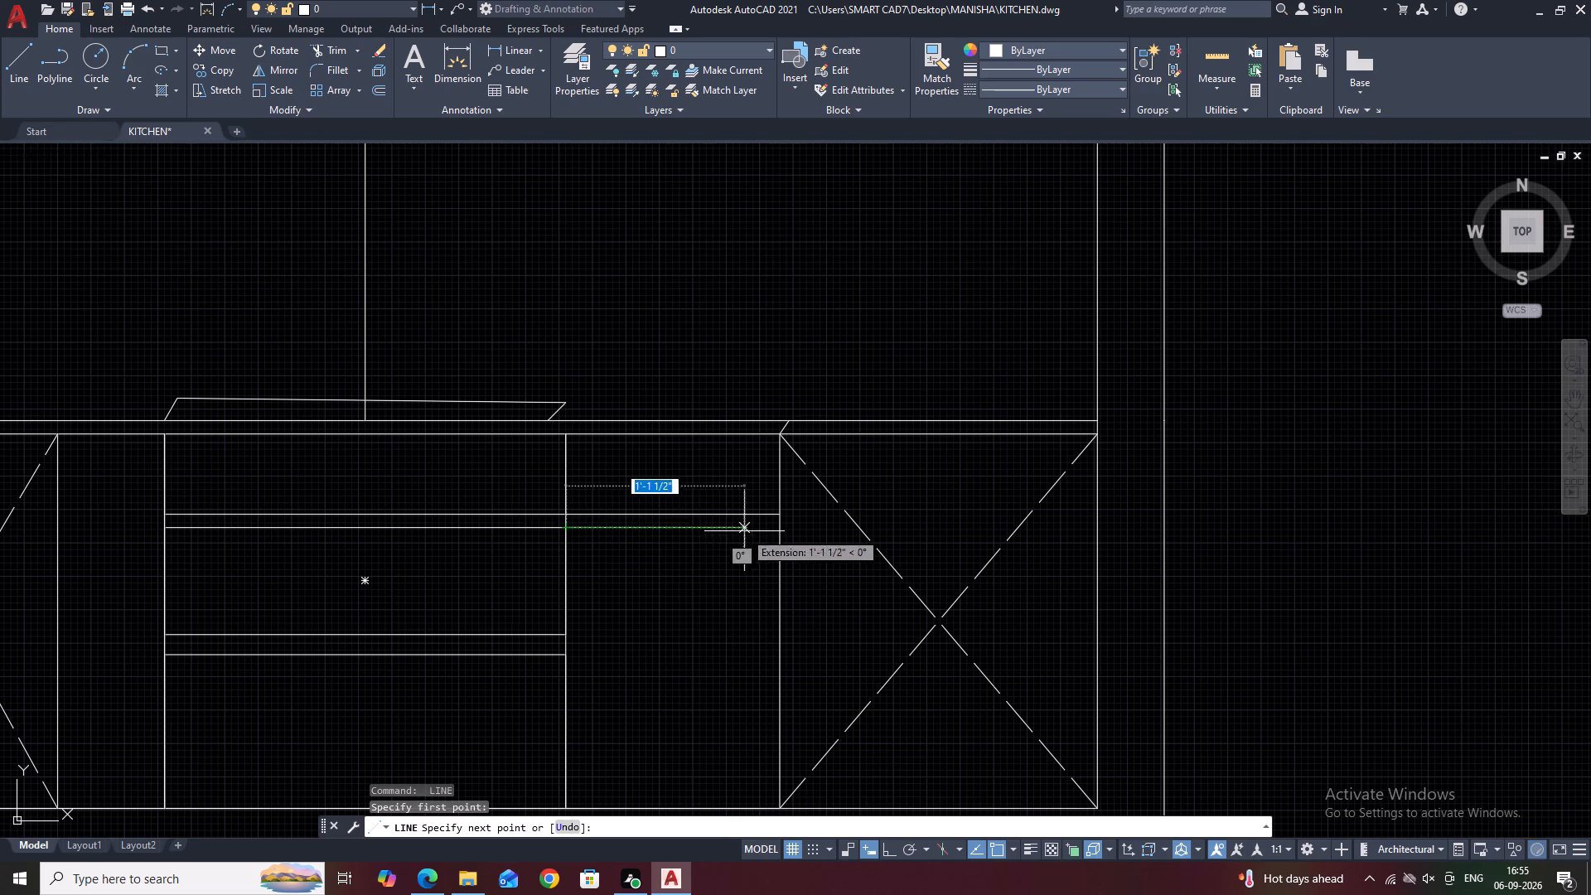
click(780, 534)
key(Escape)
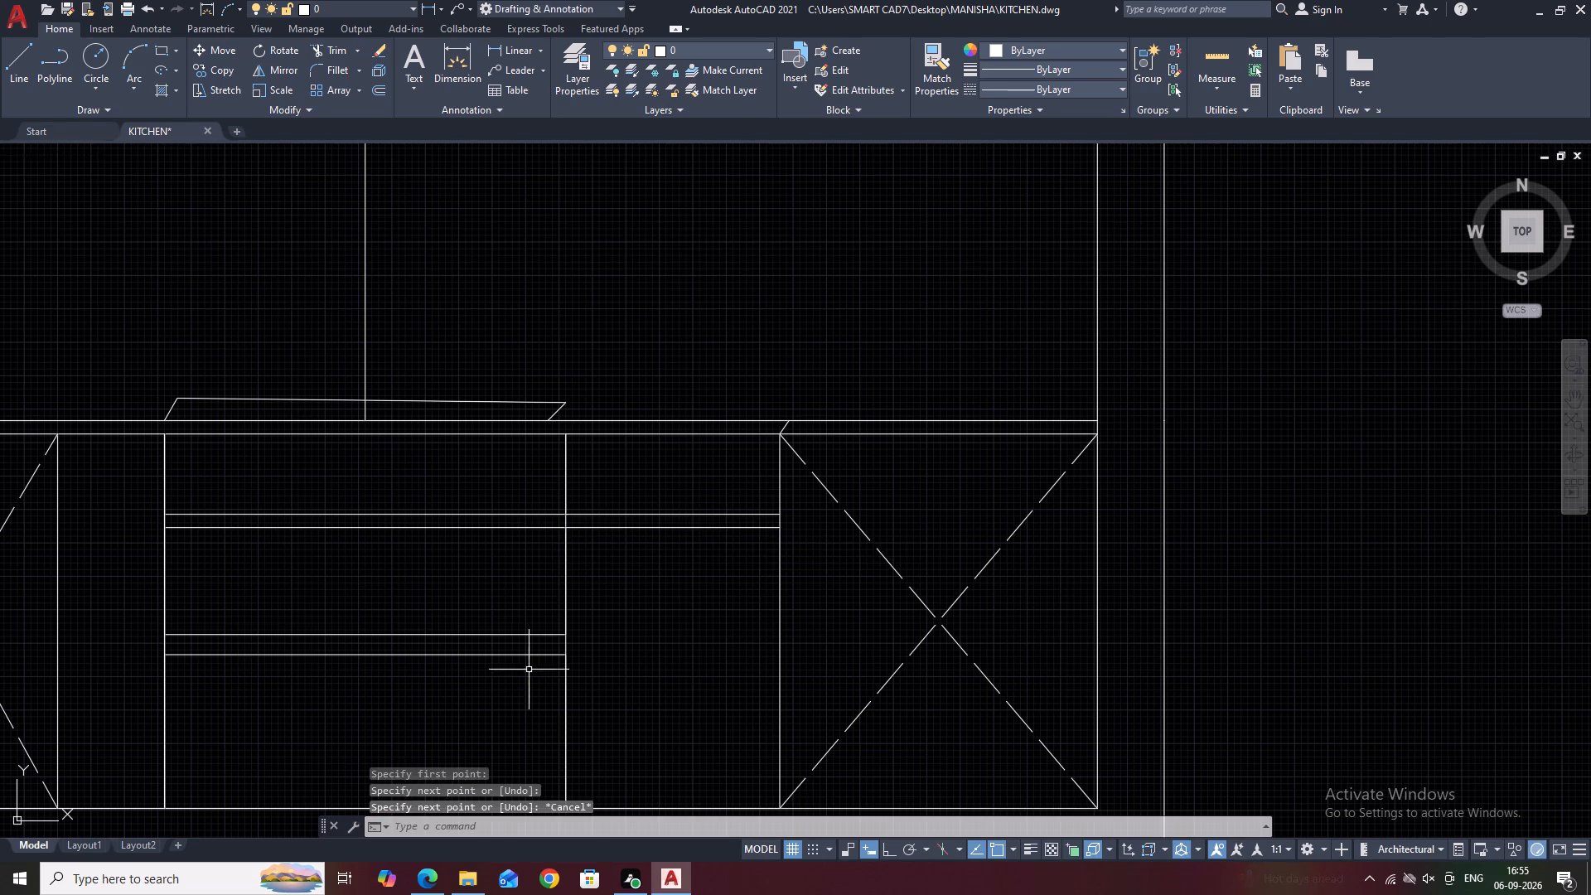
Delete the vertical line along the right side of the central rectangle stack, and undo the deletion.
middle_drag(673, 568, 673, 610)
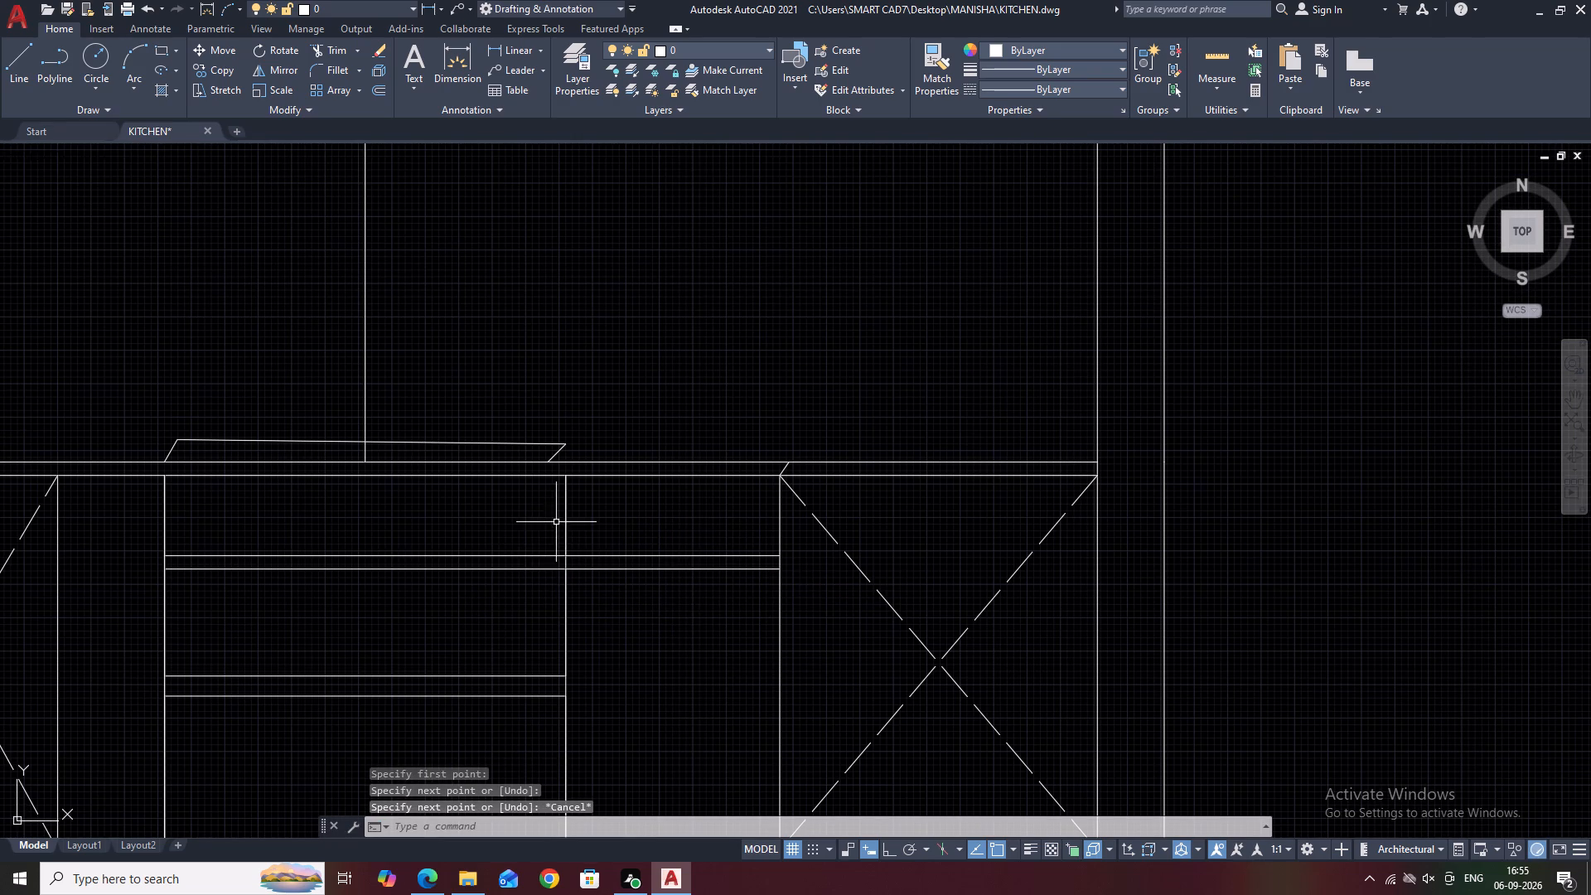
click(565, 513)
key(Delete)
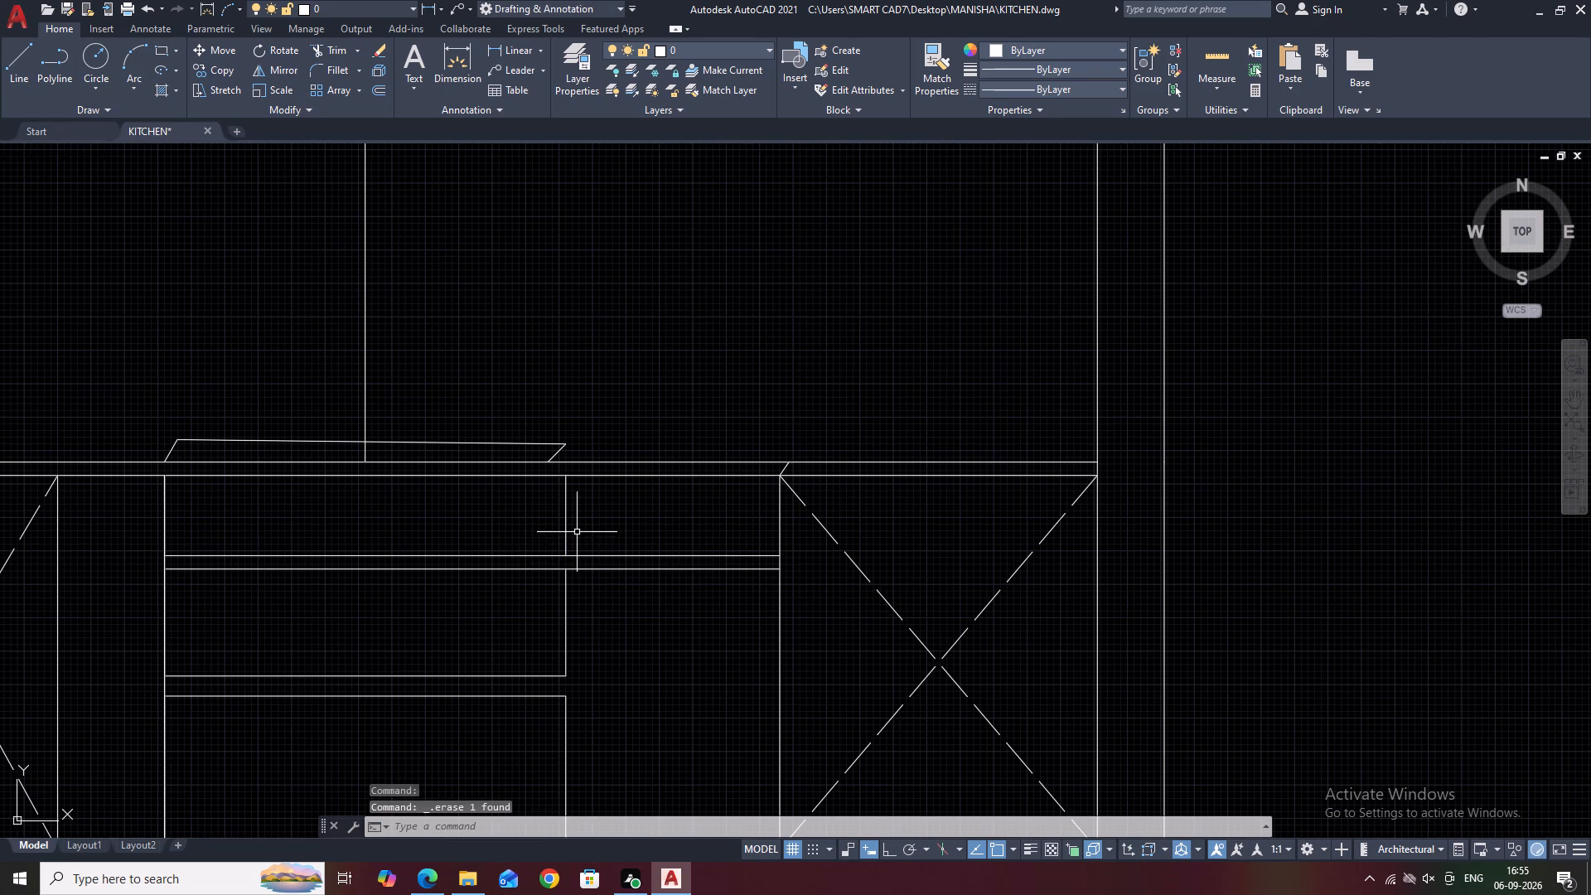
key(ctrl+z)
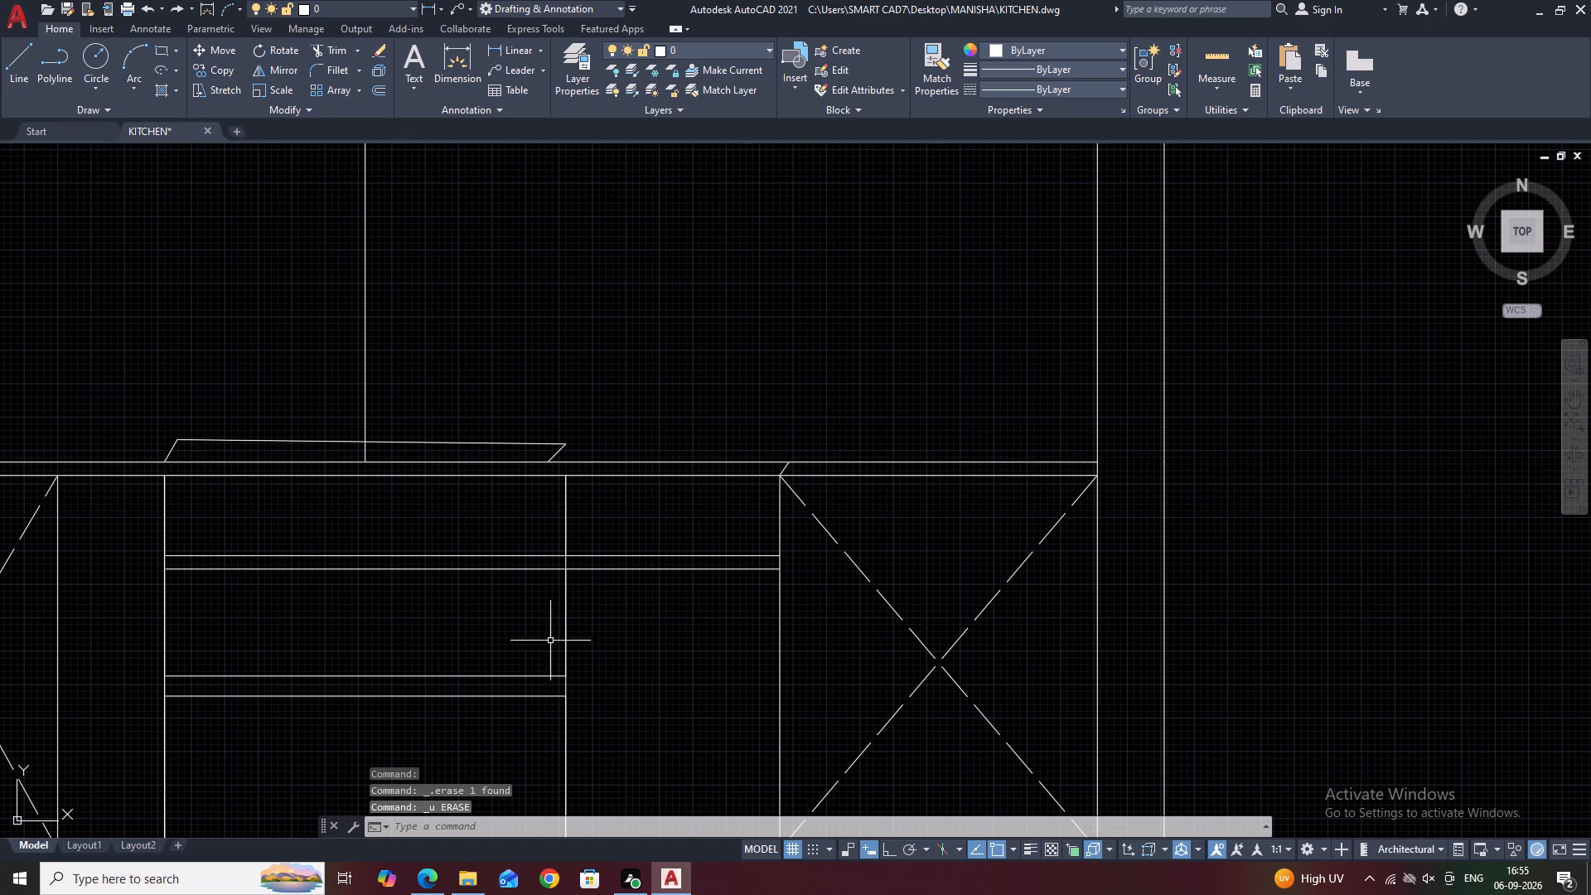
With Ortho on, draw a 6'-3 1/2" vertical line from the right crossed bay's inner top corner up to the inner frame's top edge.
scroll(554, 626, down, 3)
middle_drag(603, 655, 630, 614)
middle_drag(530, 579, 557, 612)
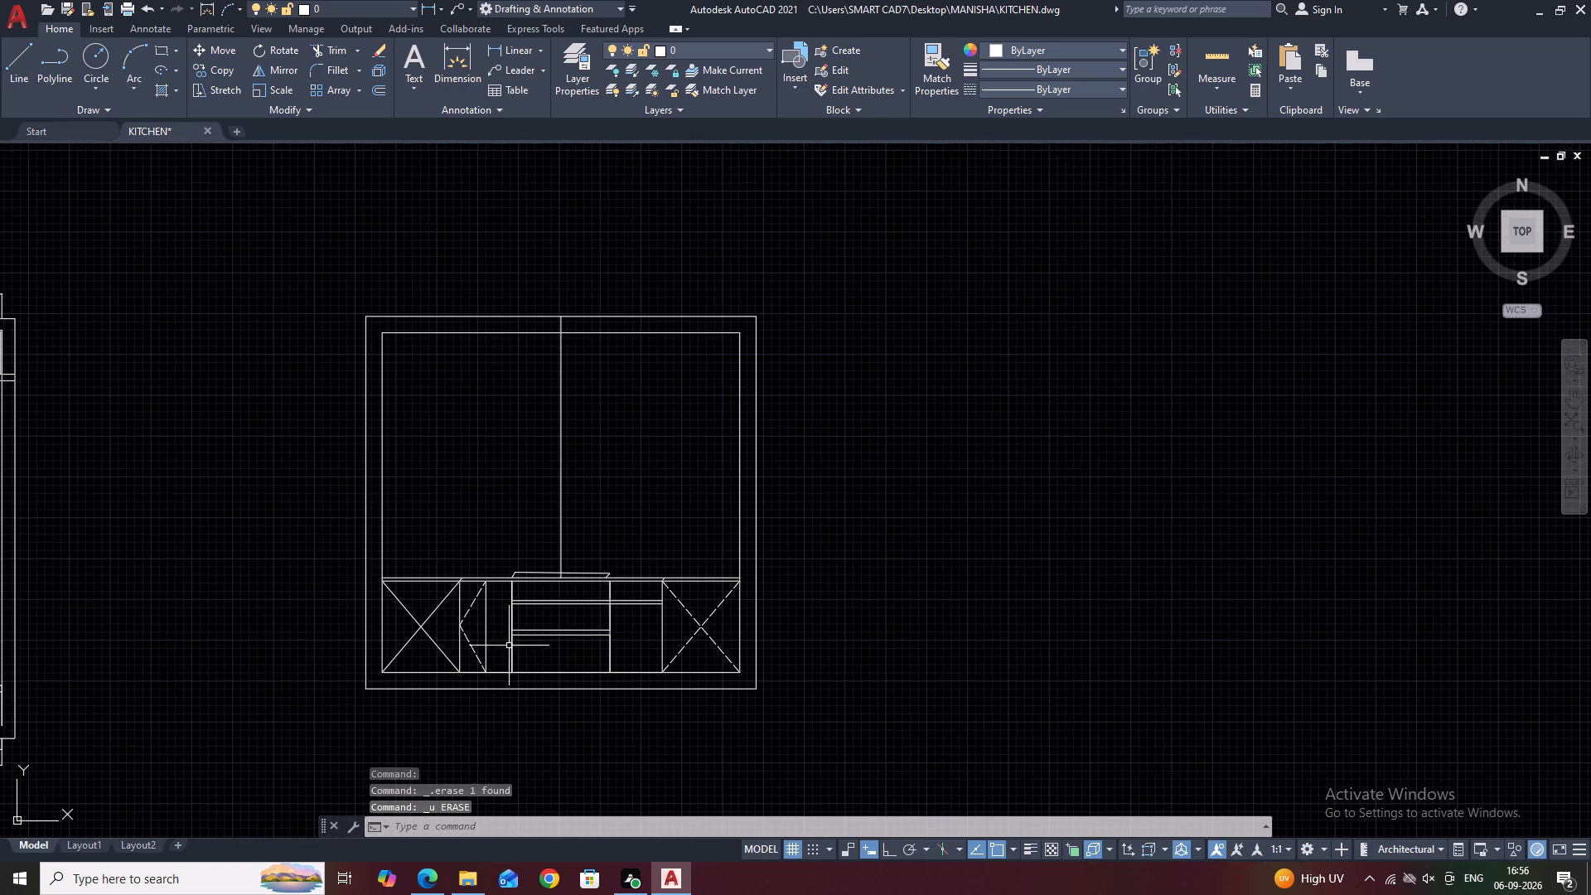
middle_drag(652, 597, 696, 666)
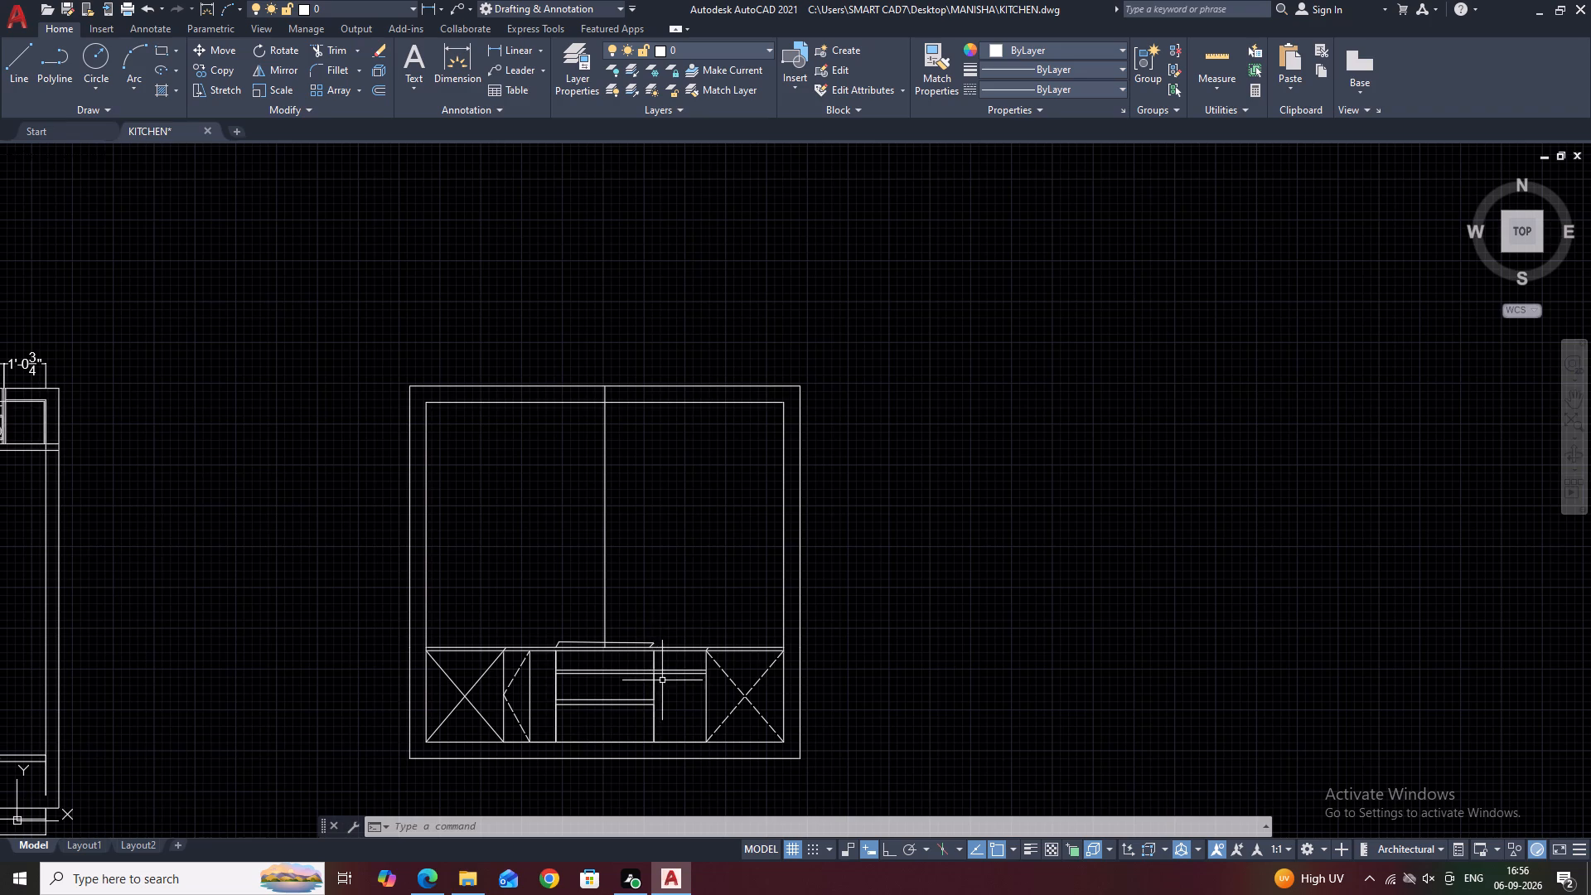
scroll(684, 646, up, 2)
text(L)
key(space)
scroll(777, 714, down, 1)
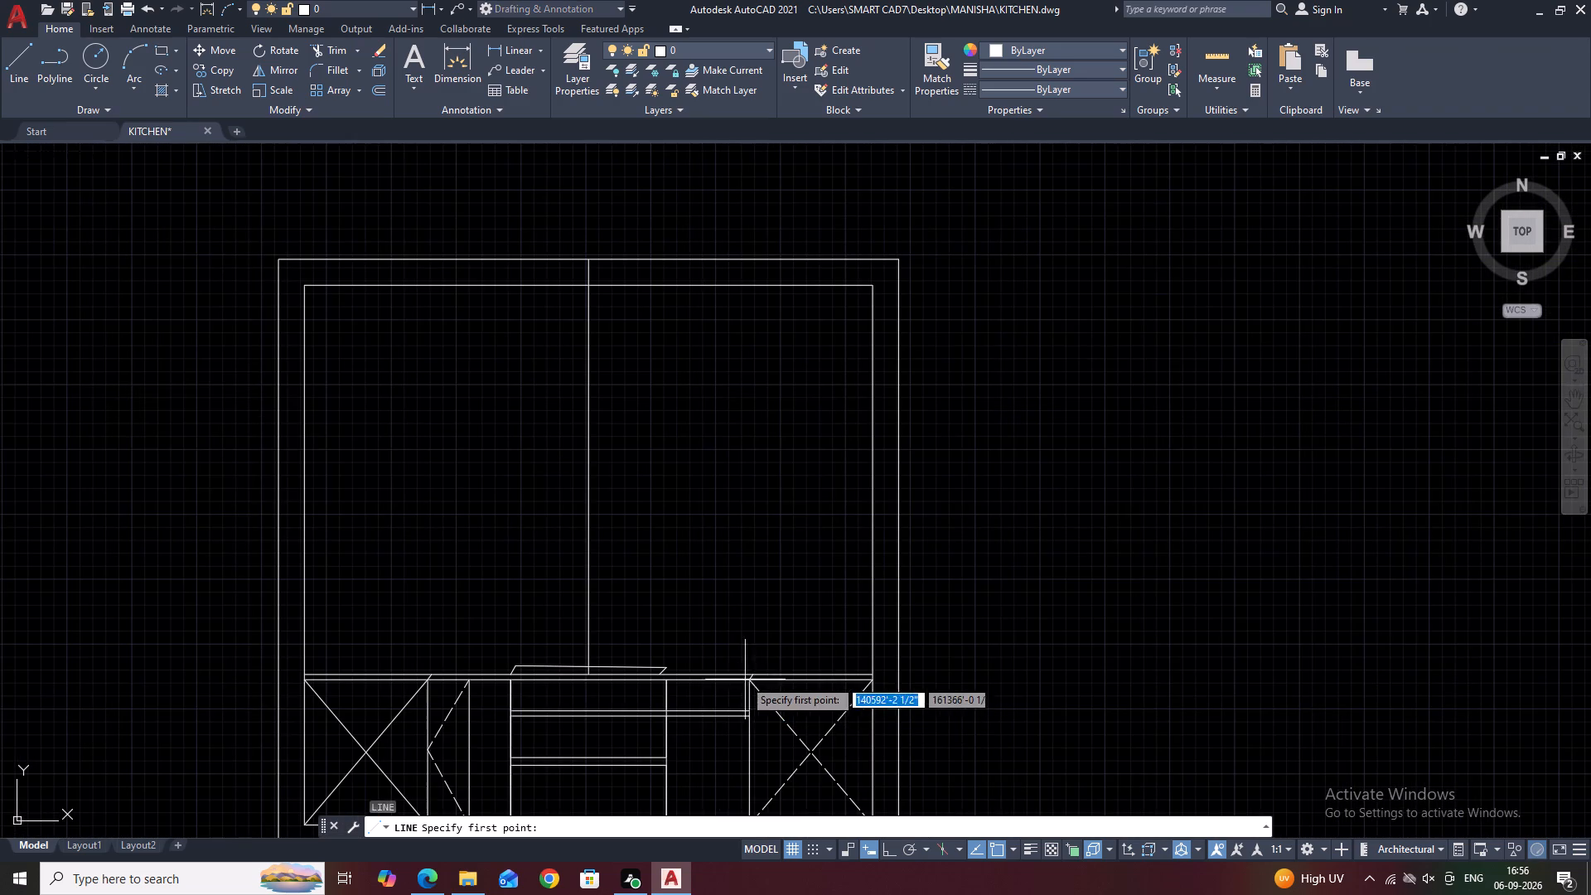
click(750, 685)
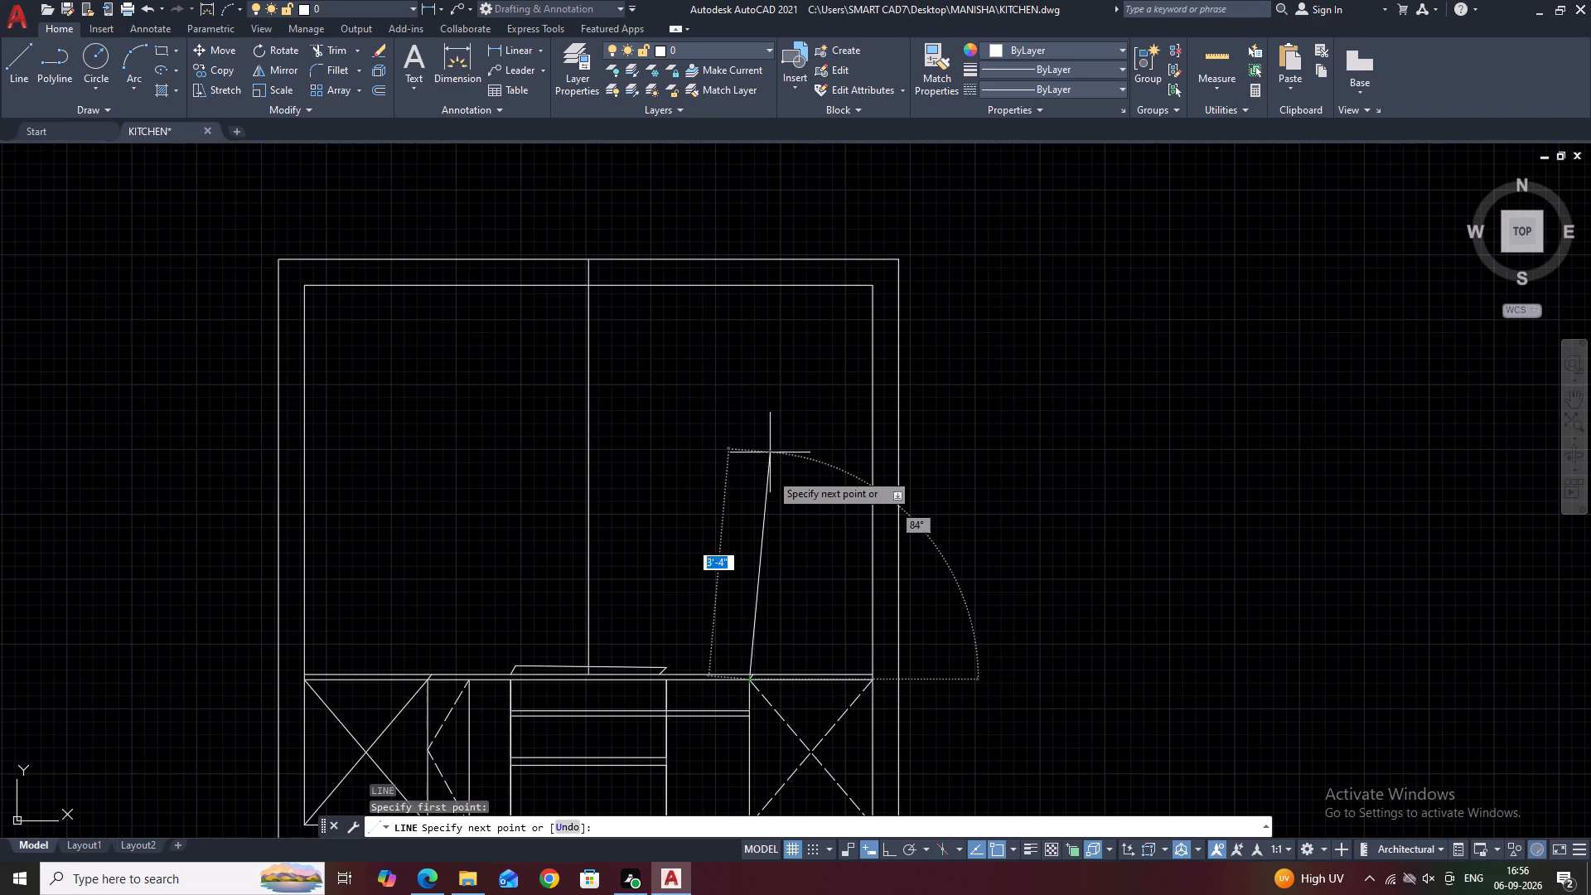
key(F8)
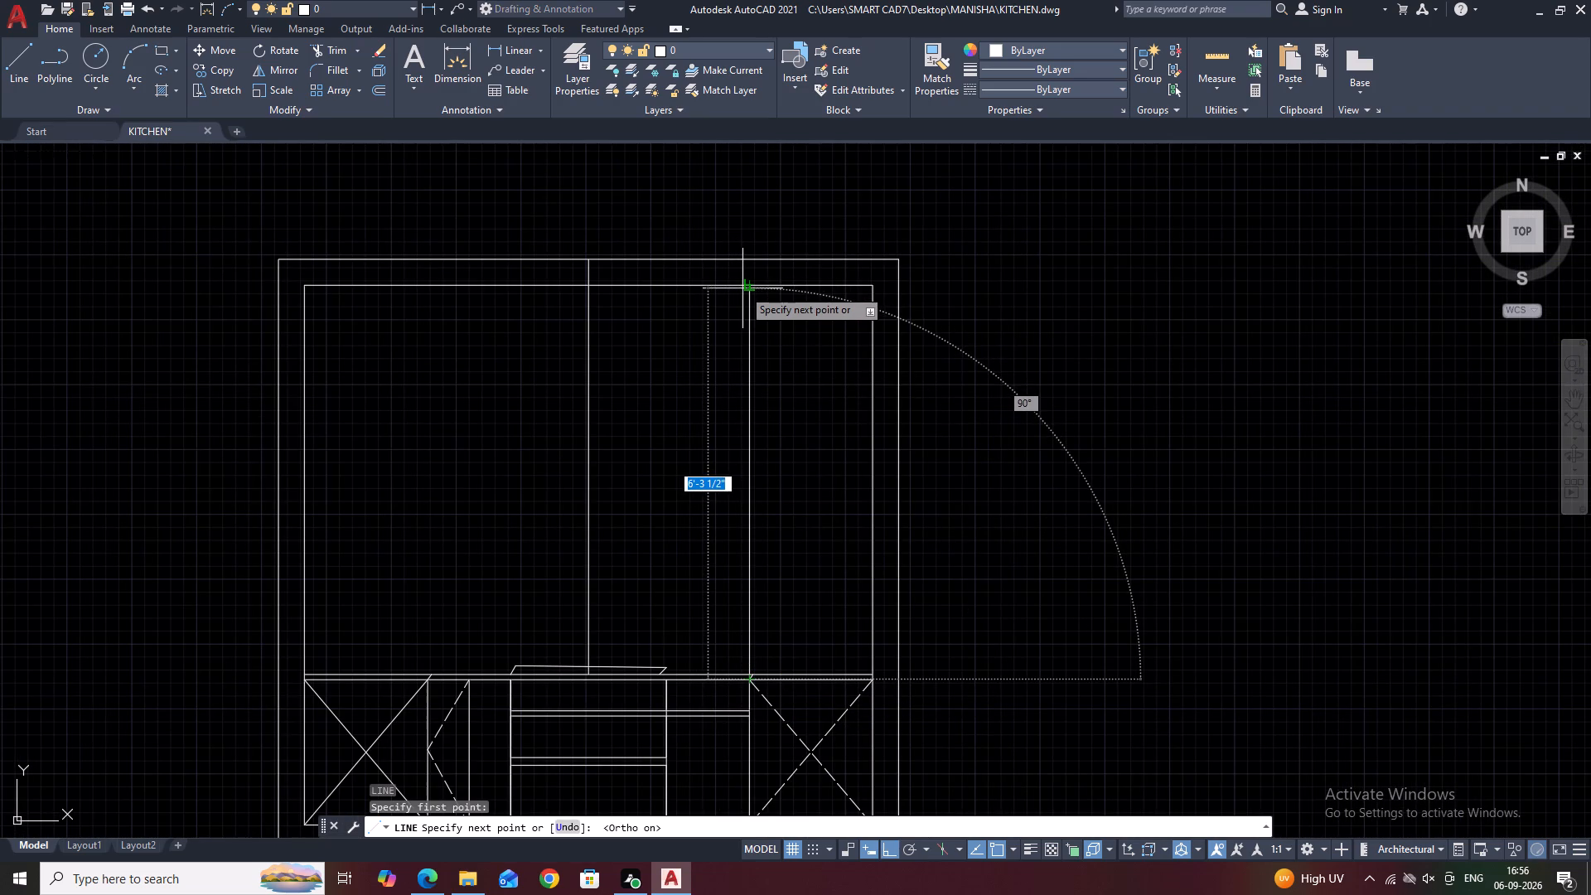
click(752, 284)
key(space)
Draw a vertical line from the left crossed bay's inner top corner up to the inner frame's top edge.
key(space)
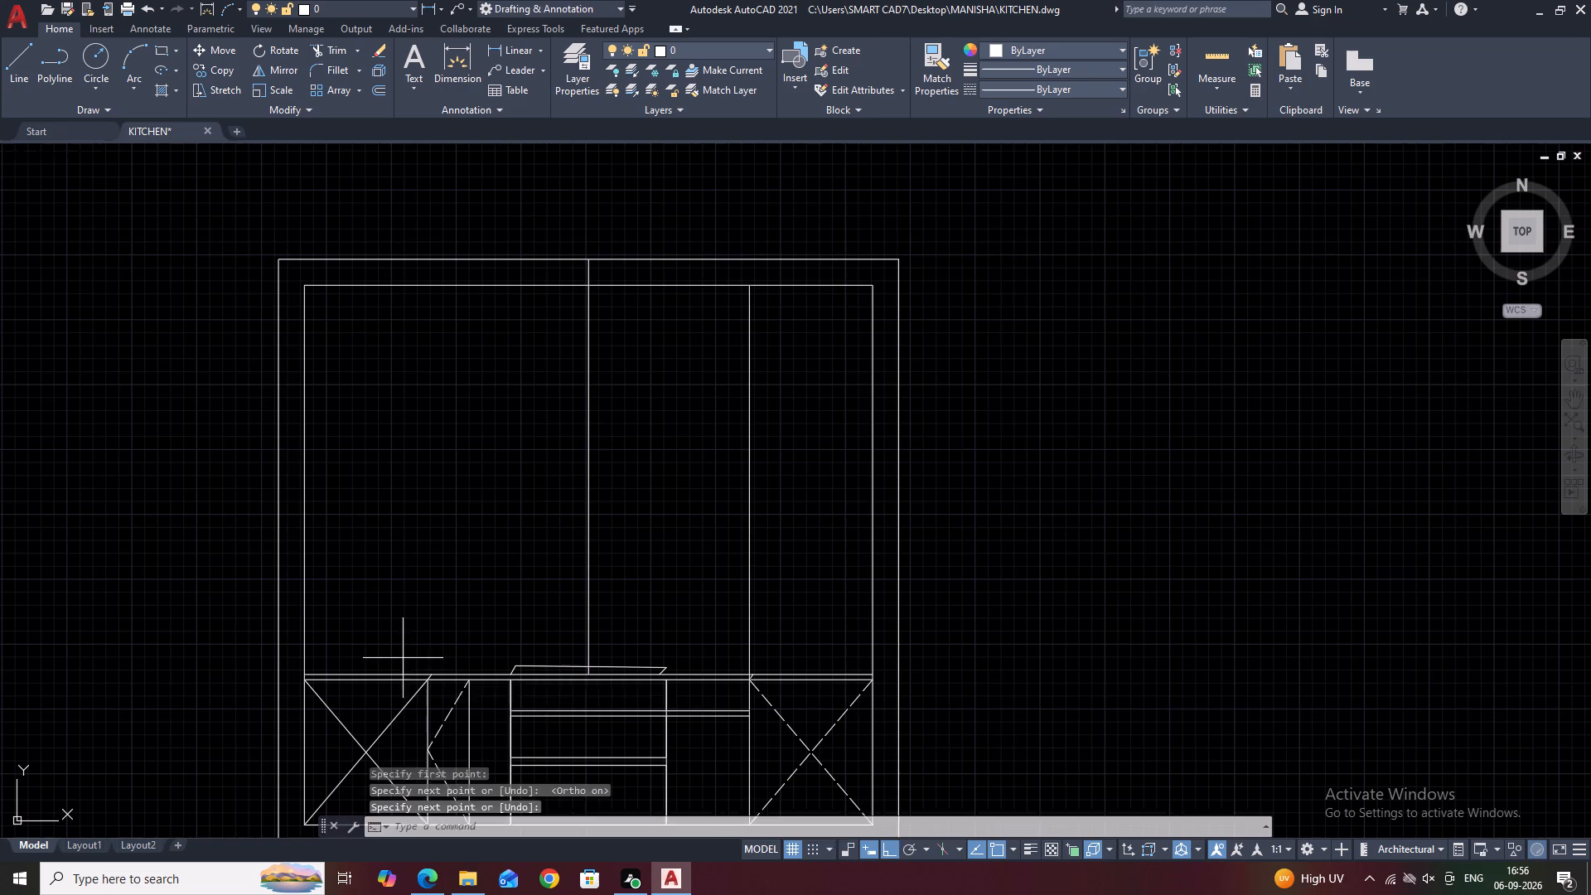
scroll(508, 679, up, 1)
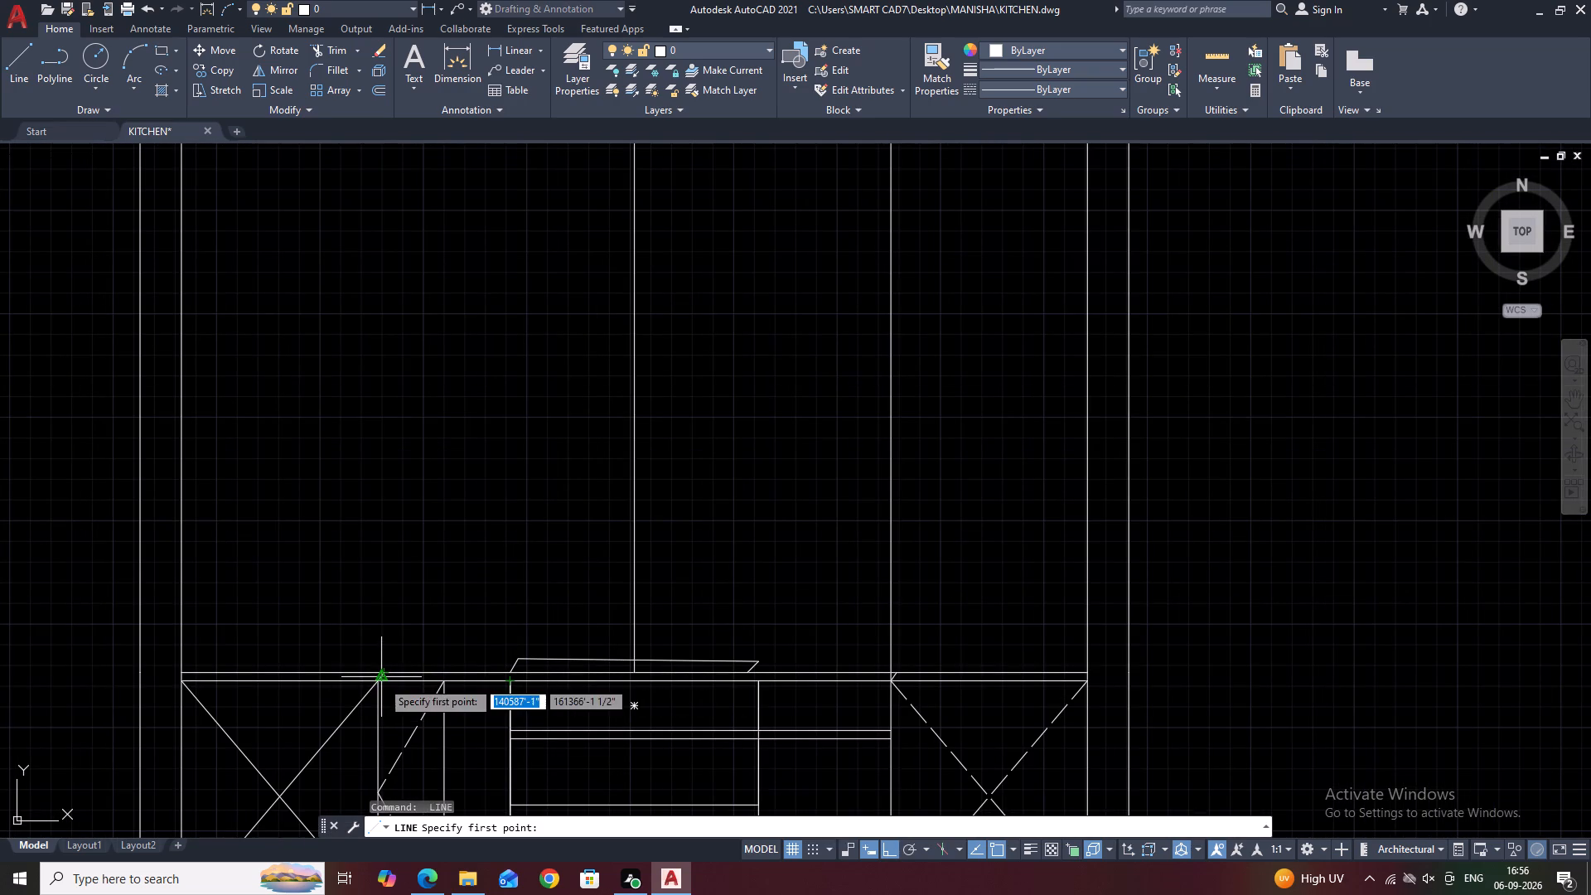
scroll(390, 703, up, 1)
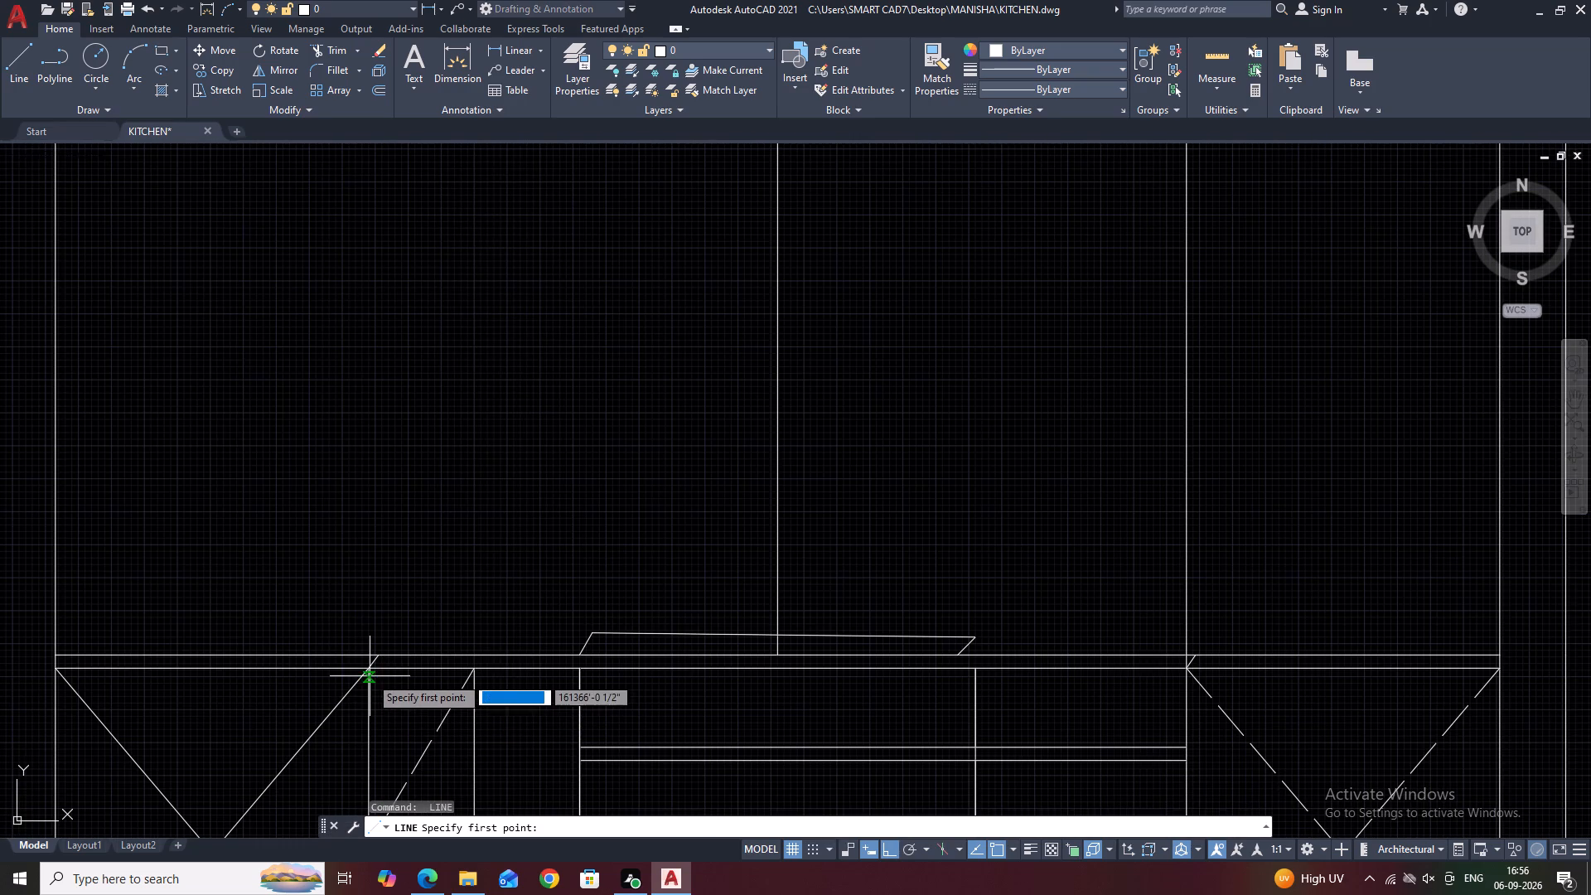
click(370, 671)
scroll(375, 437, down, 2)
middle_drag(371, 244, 407, 466)
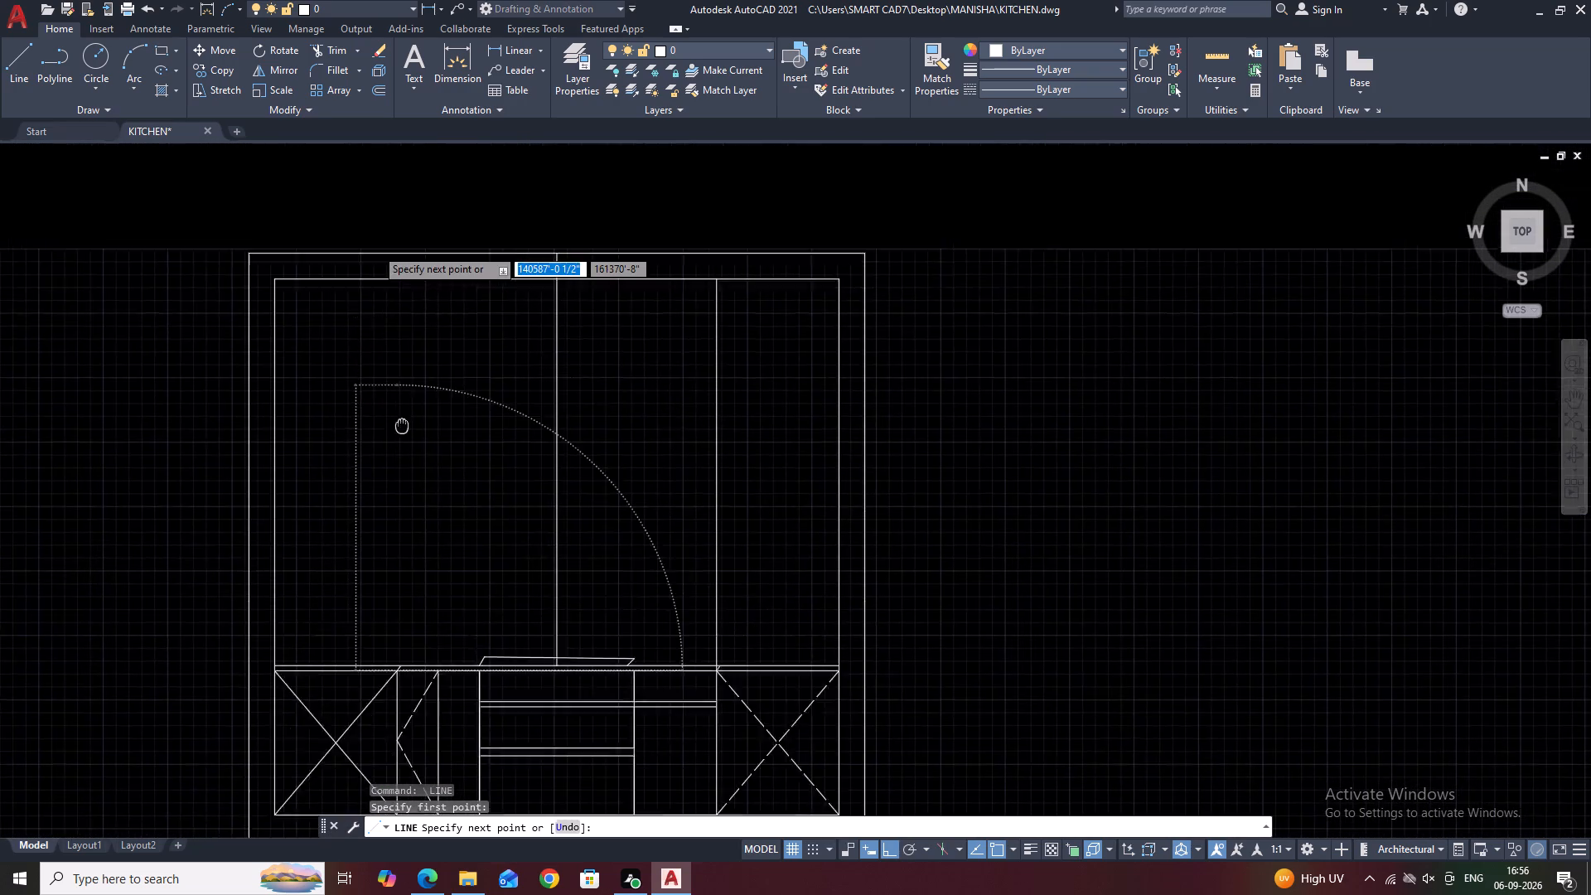
middle_drag(407, 466, 407, 507)
click(407, 402)
key(Escape)
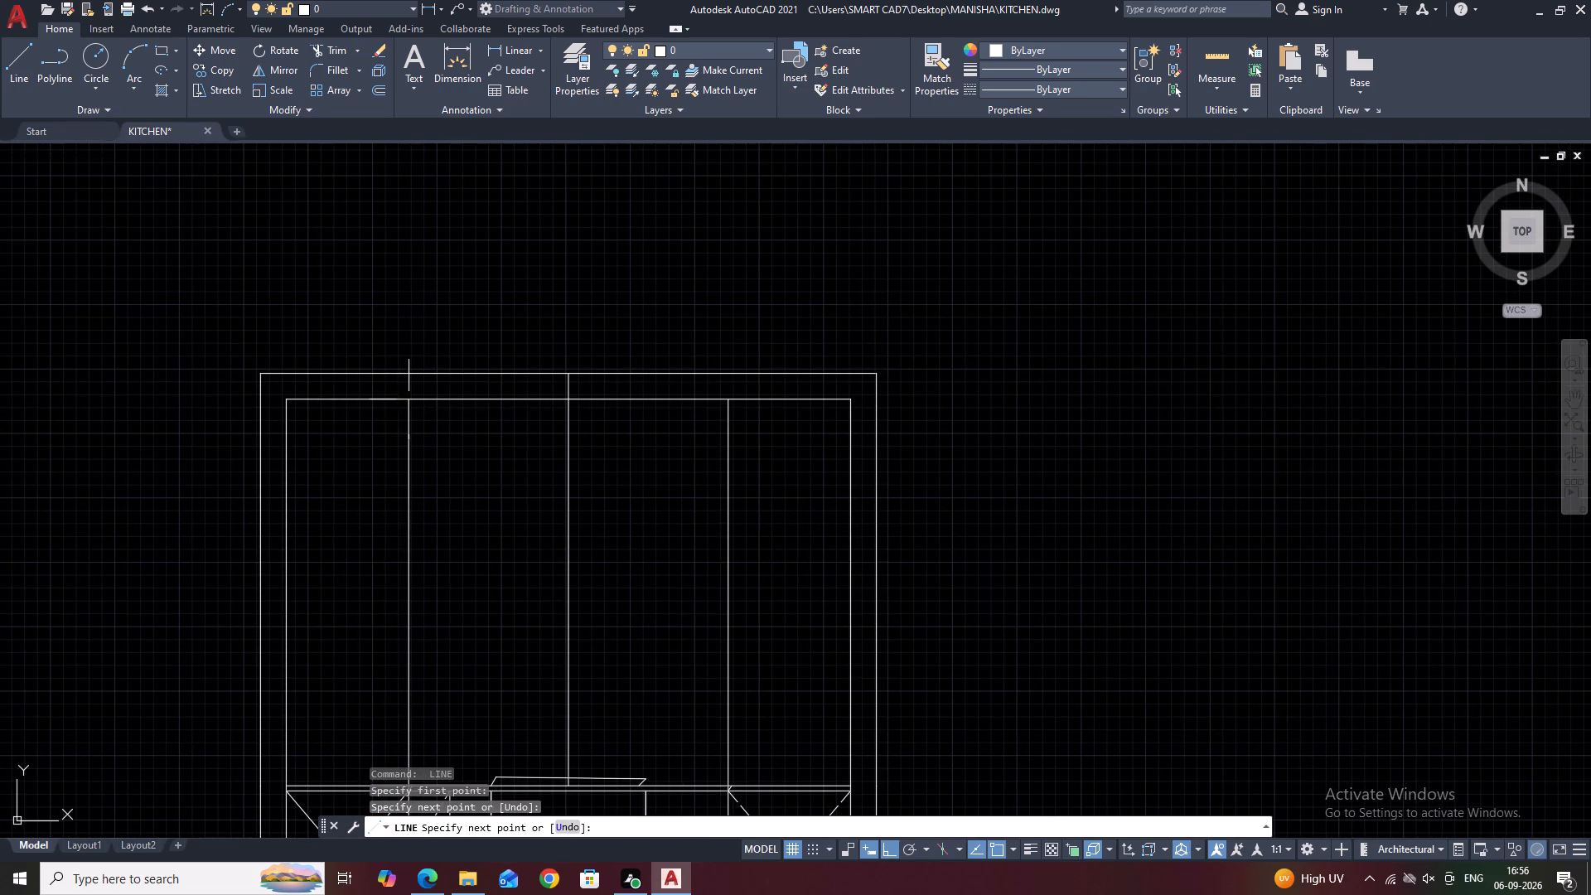
Draw a horizontal line from the central divider's midpoint to the new vertical line above the right crossed bay.
middle_drag(442, 496, 534, 466)
middle_drag(616, 568, 674, 507)
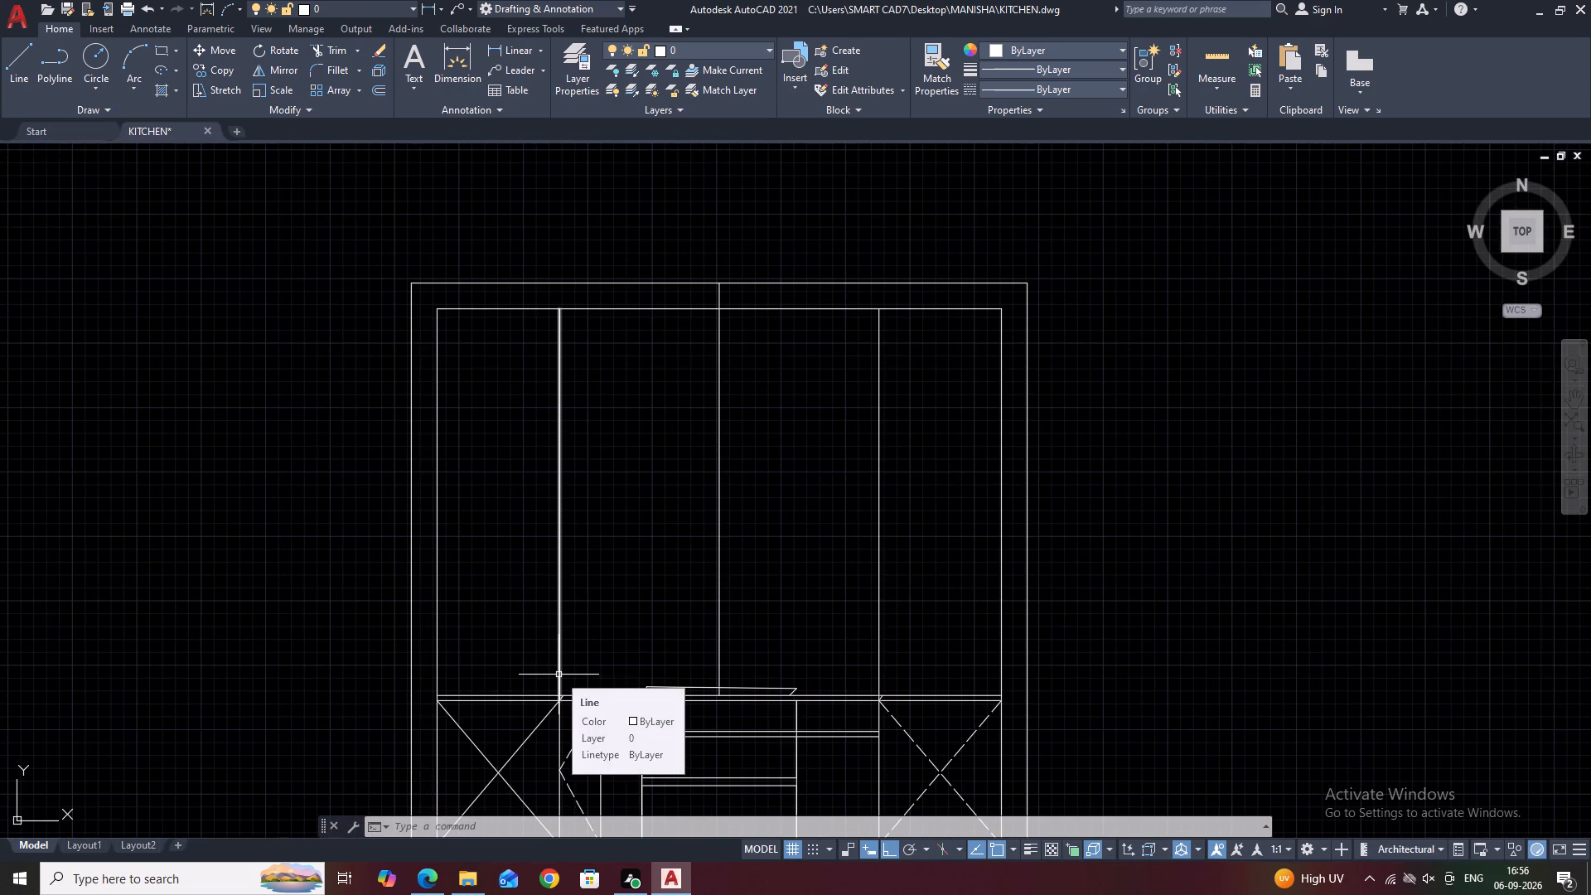
scroll(800, 600, down, 1)
middle_drag(854, 550, 766, 525)
scroll(622, 535, up, 2)
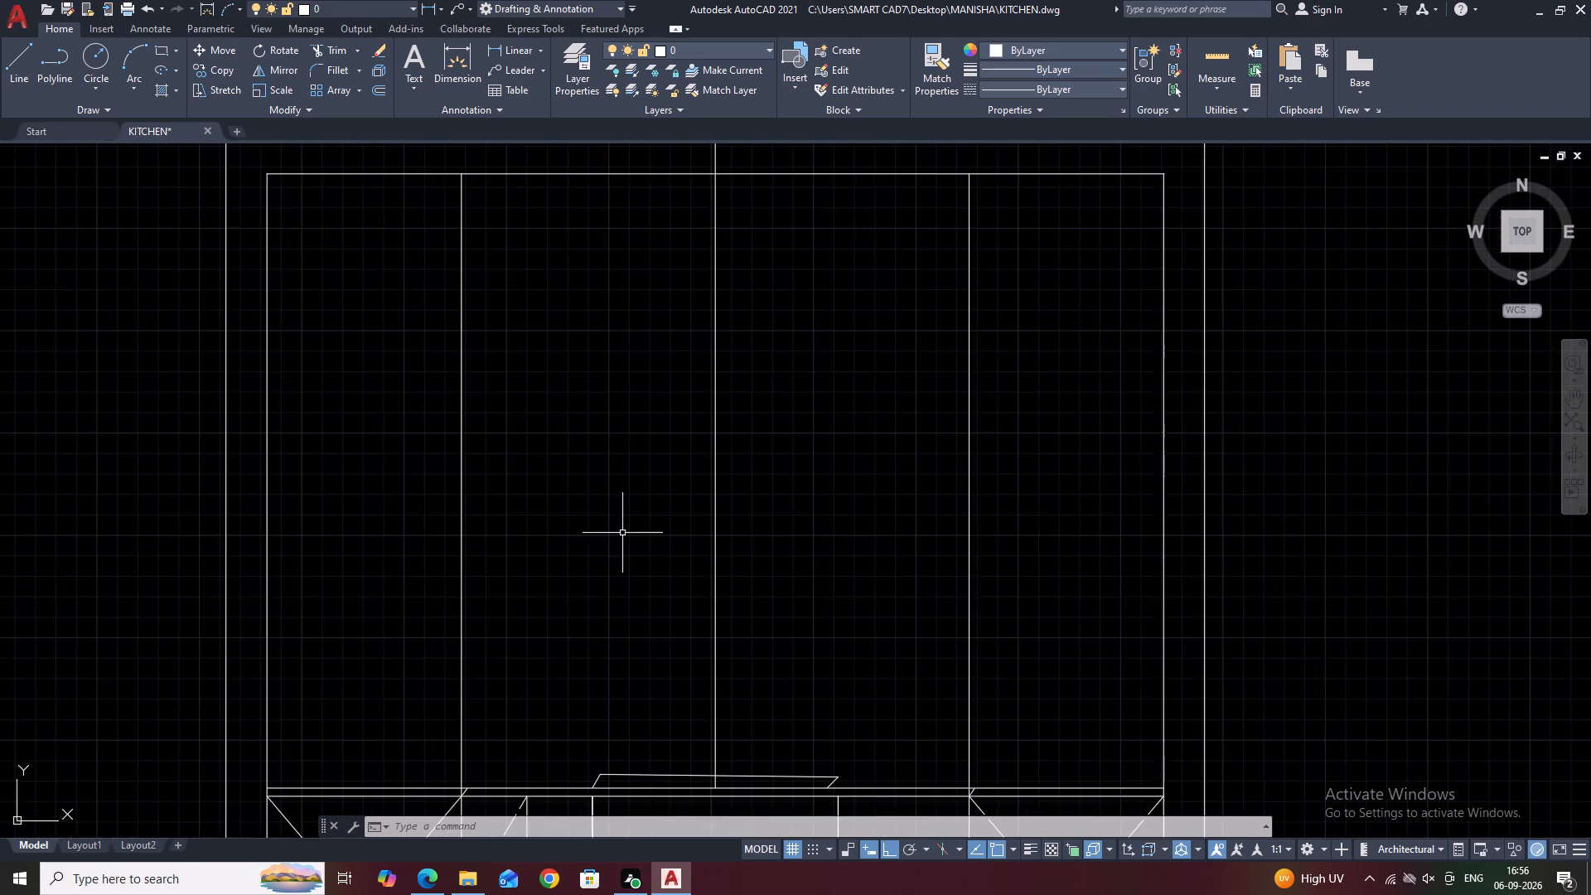
scroll(619, 532, down, 2)
key(l)
key(space)
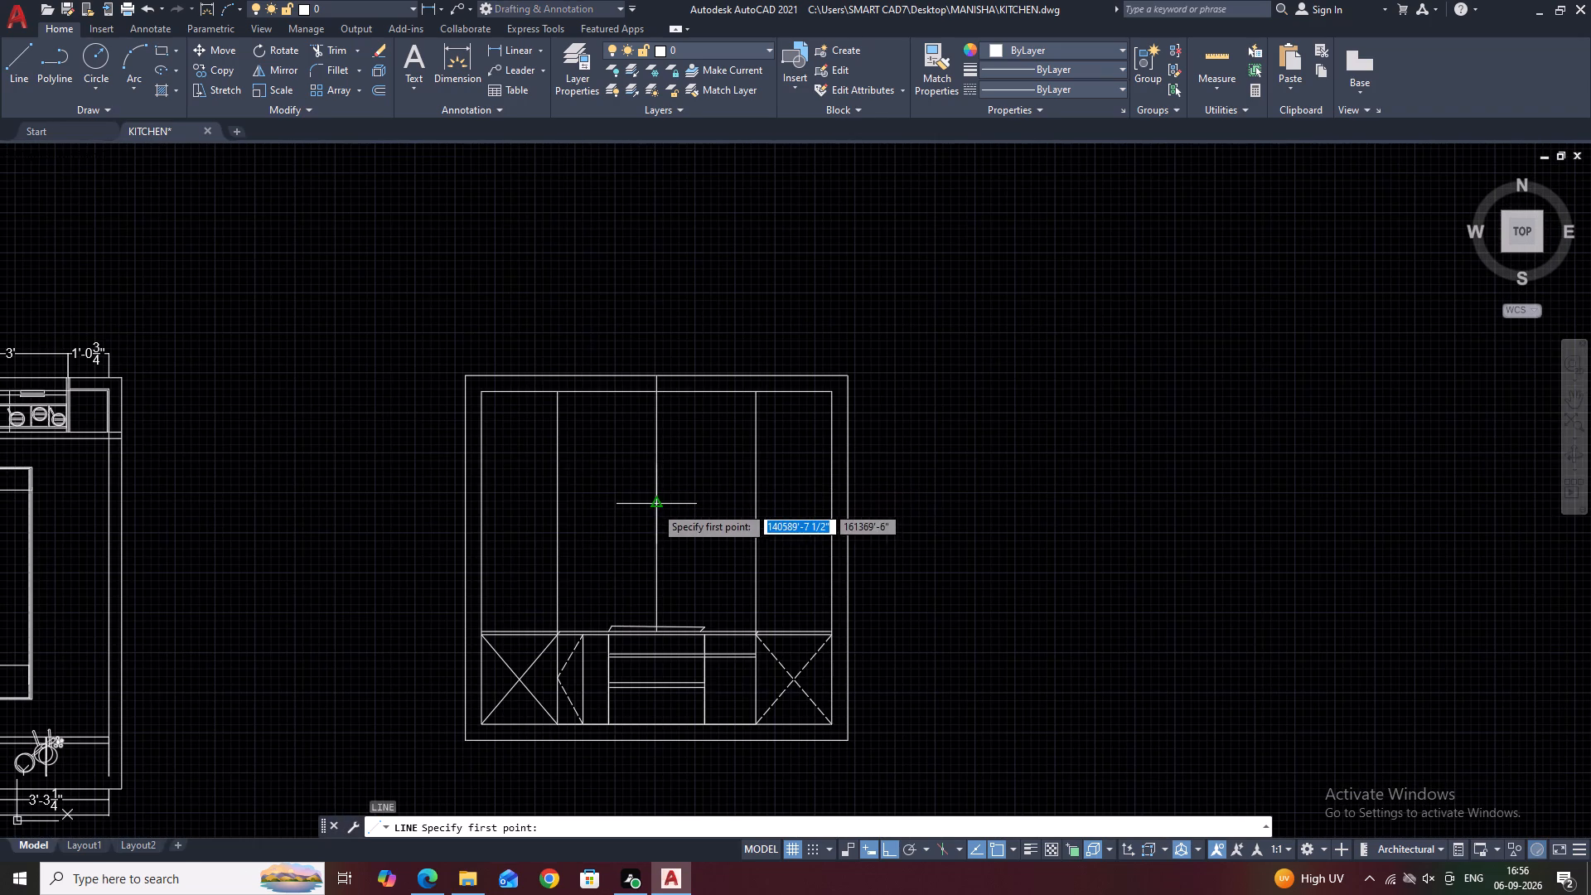
click(655, 505)
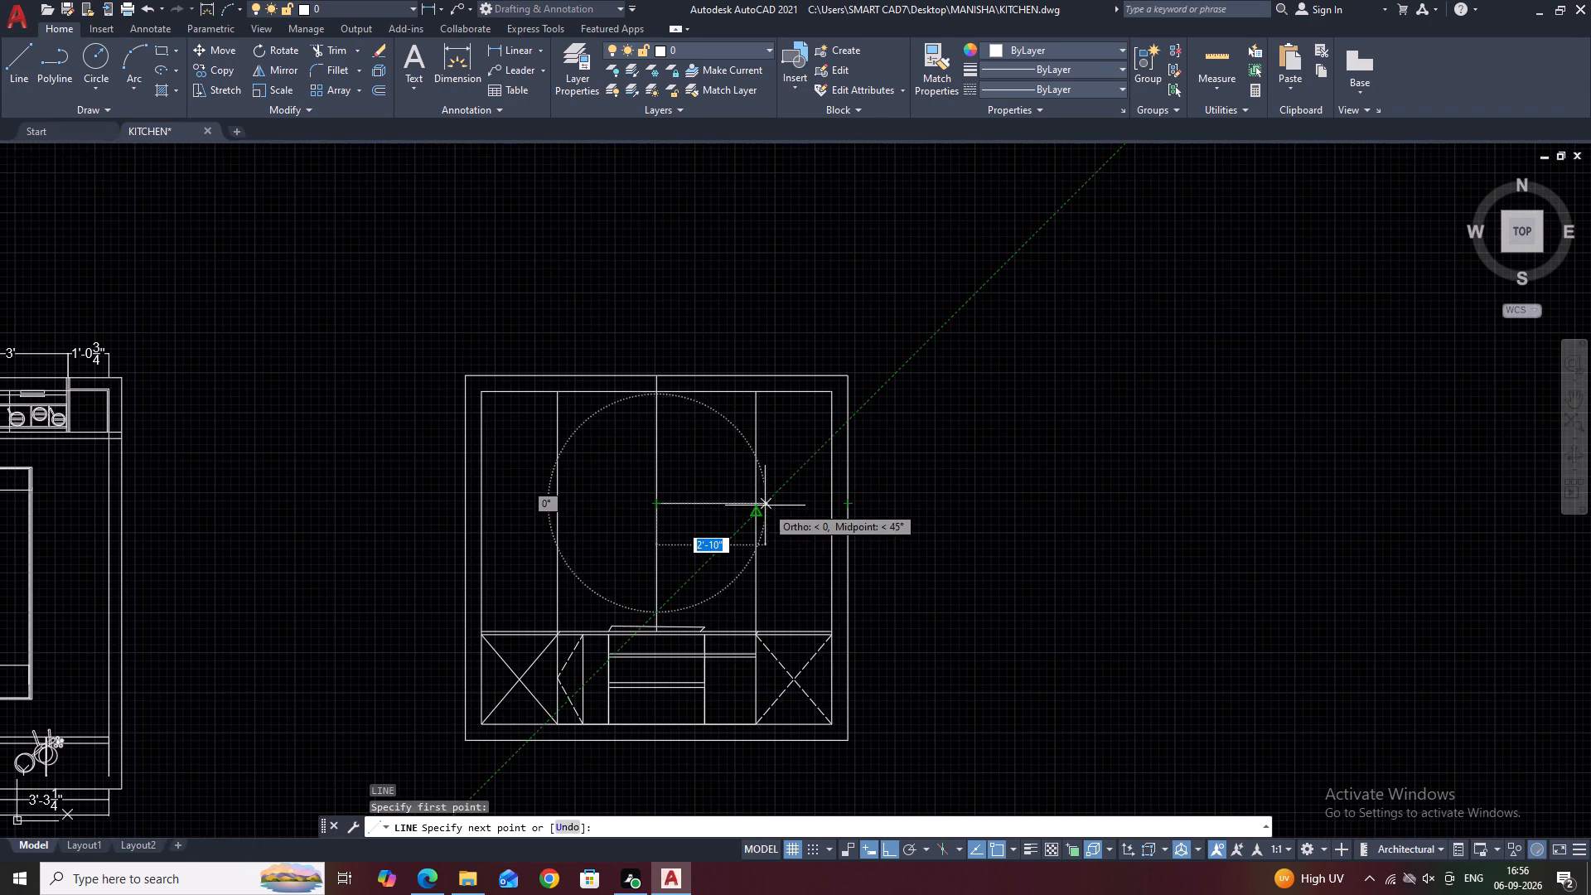
click(757, 501)
key(Escape)
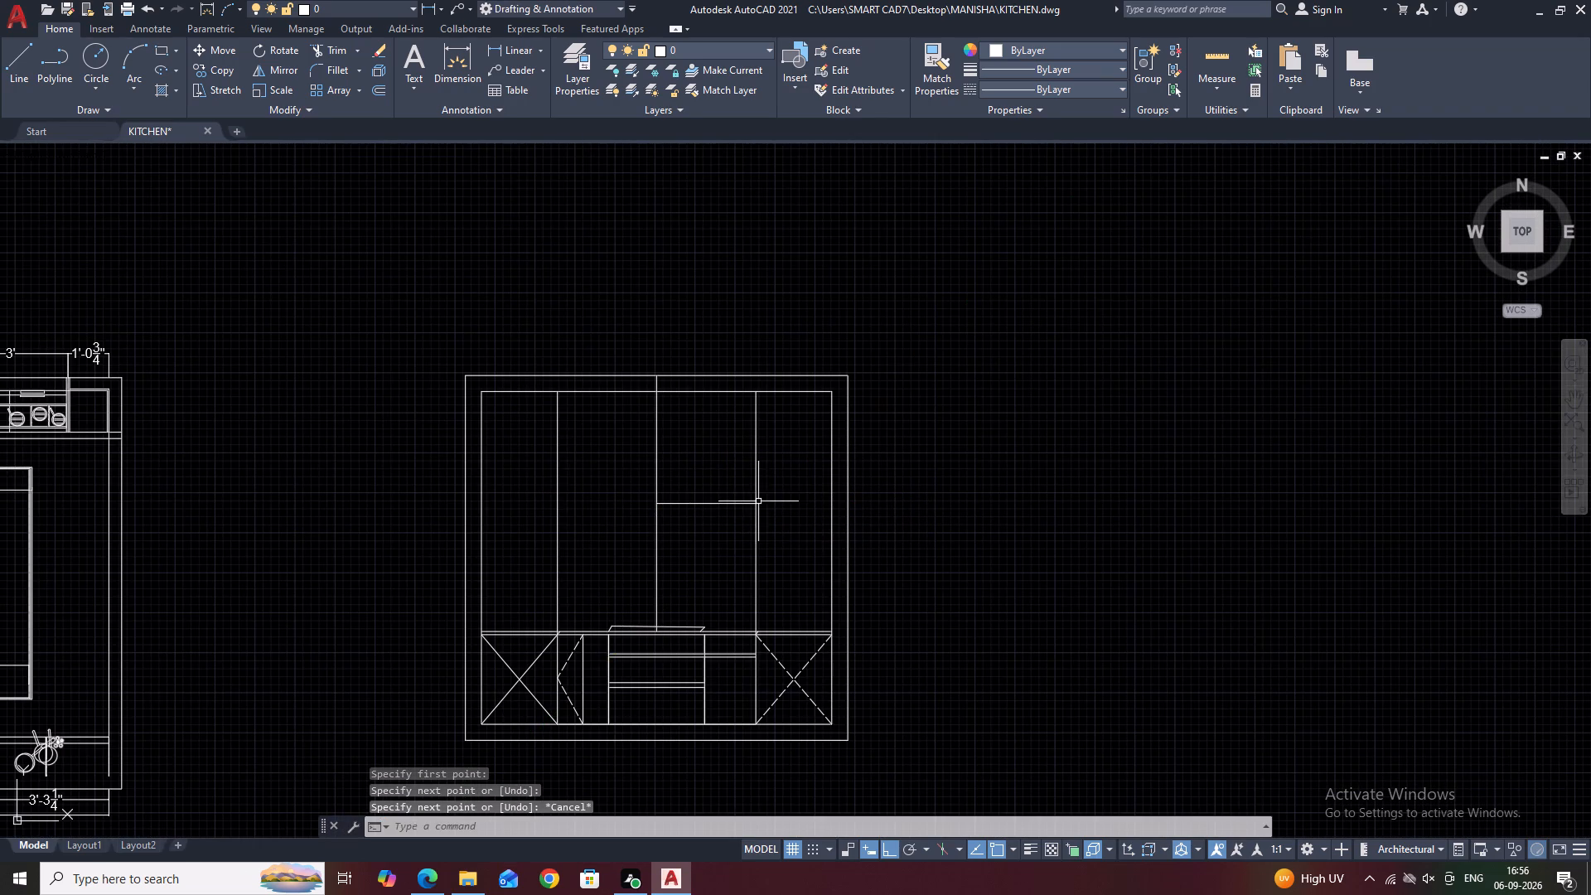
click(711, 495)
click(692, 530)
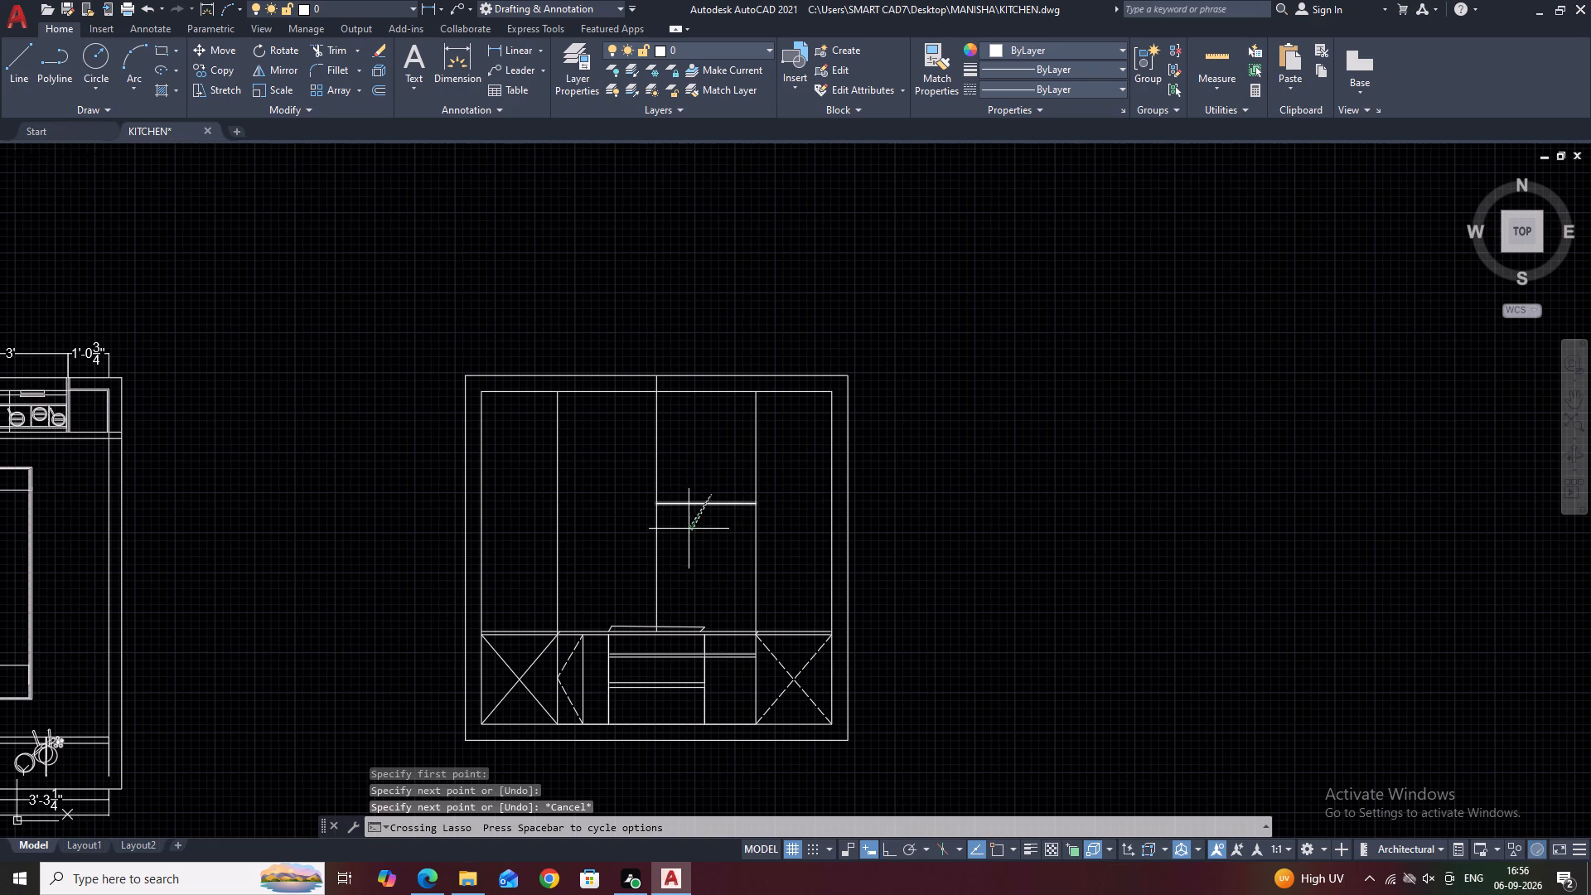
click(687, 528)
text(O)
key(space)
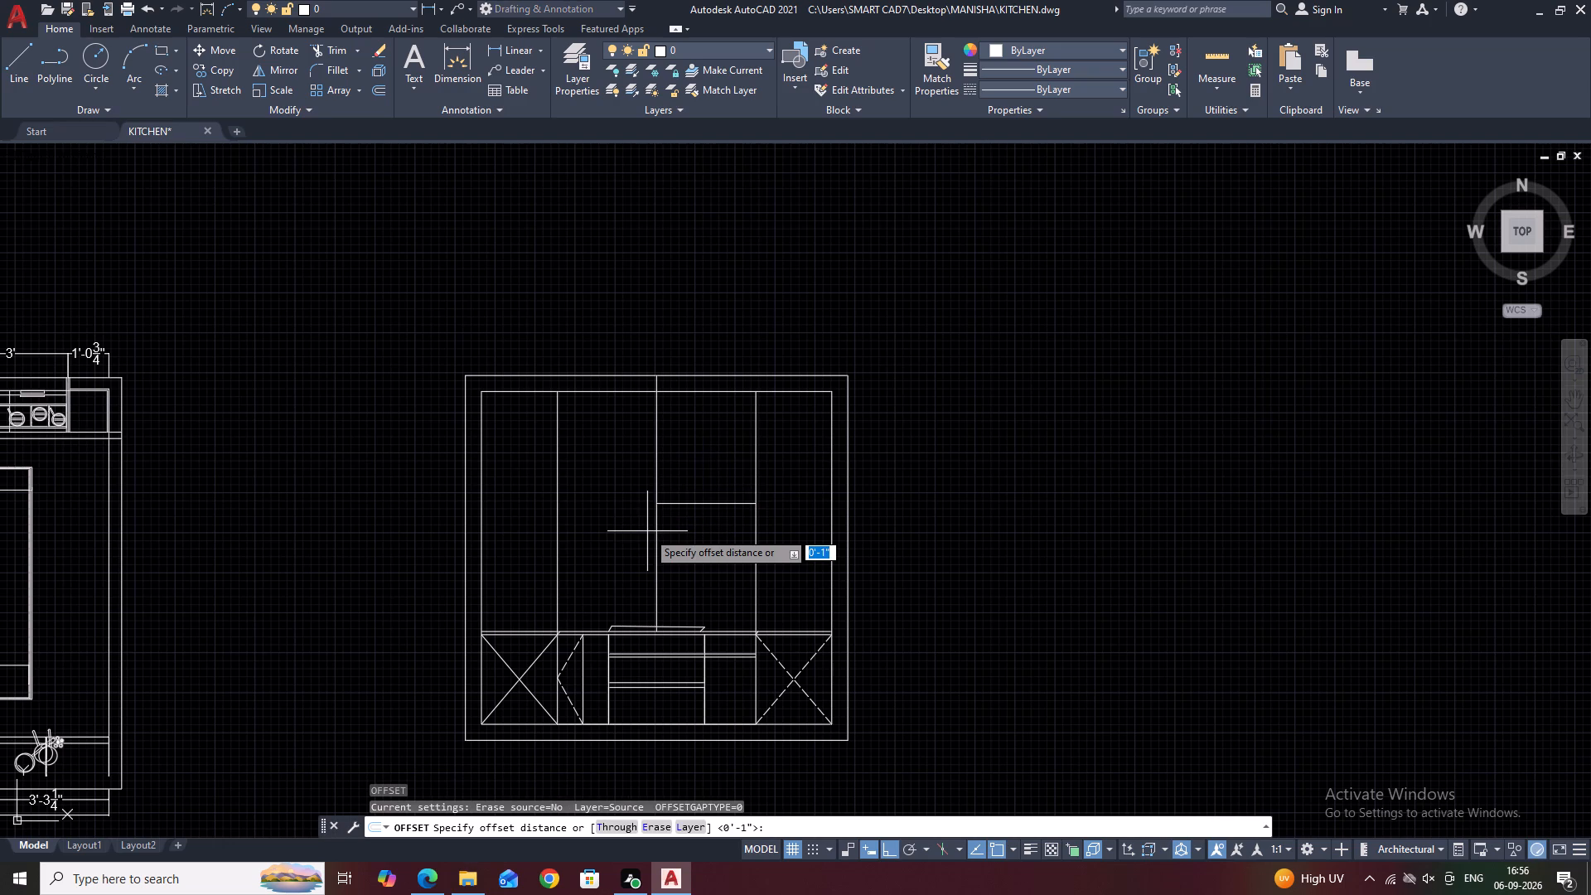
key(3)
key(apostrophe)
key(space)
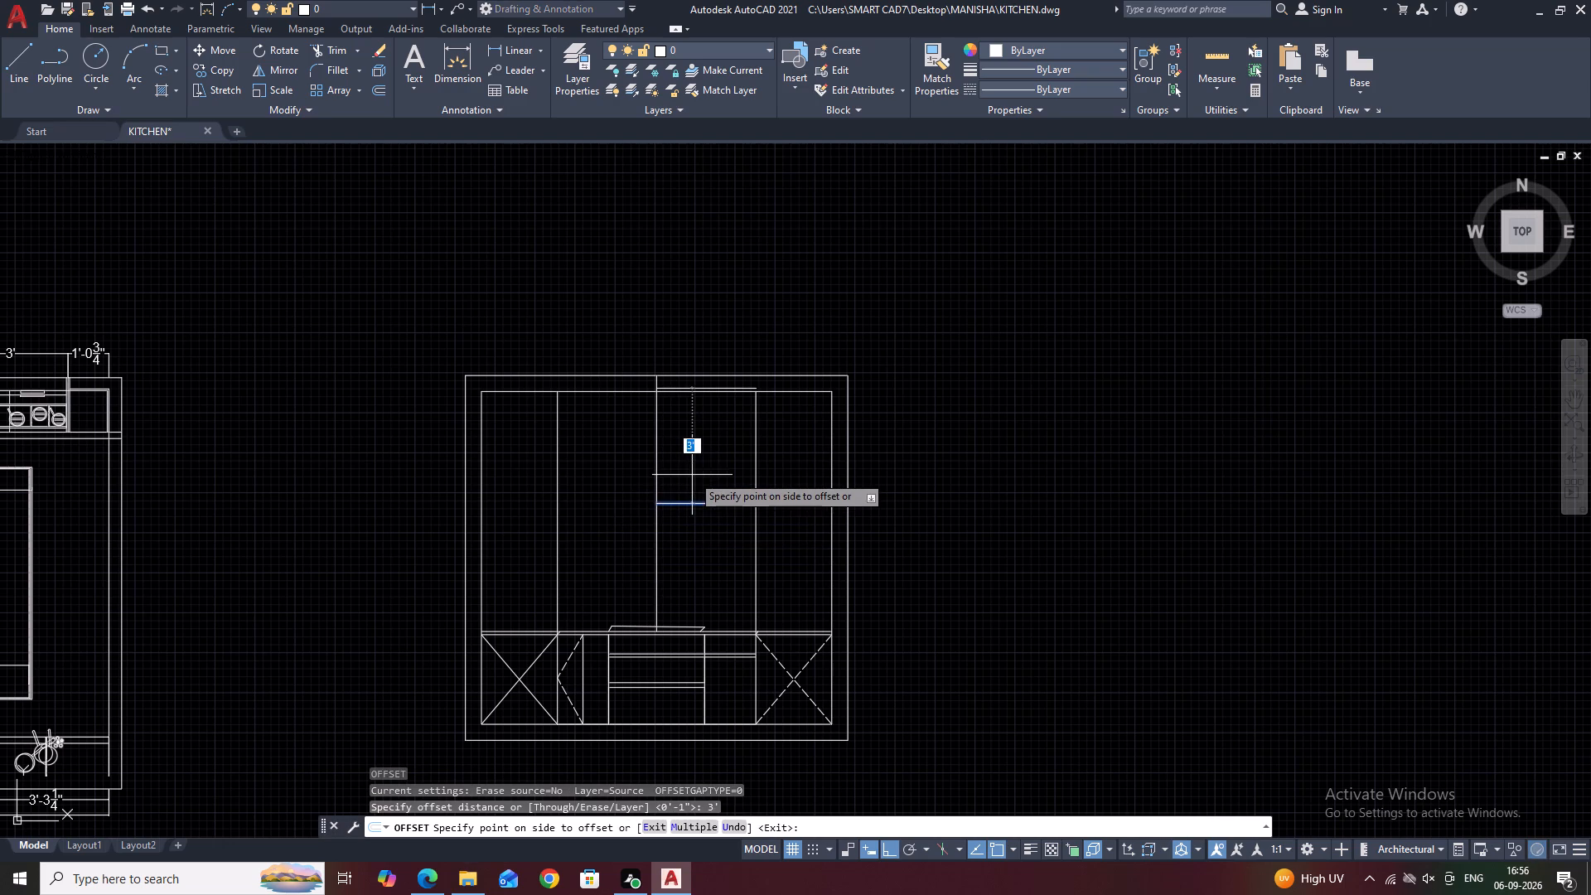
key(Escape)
Offset the horizontal line at 1' spacing, making two copies above it and two below it.
click(688, 499)
click(684, 518)
text(O 1)
text(')
key(space)
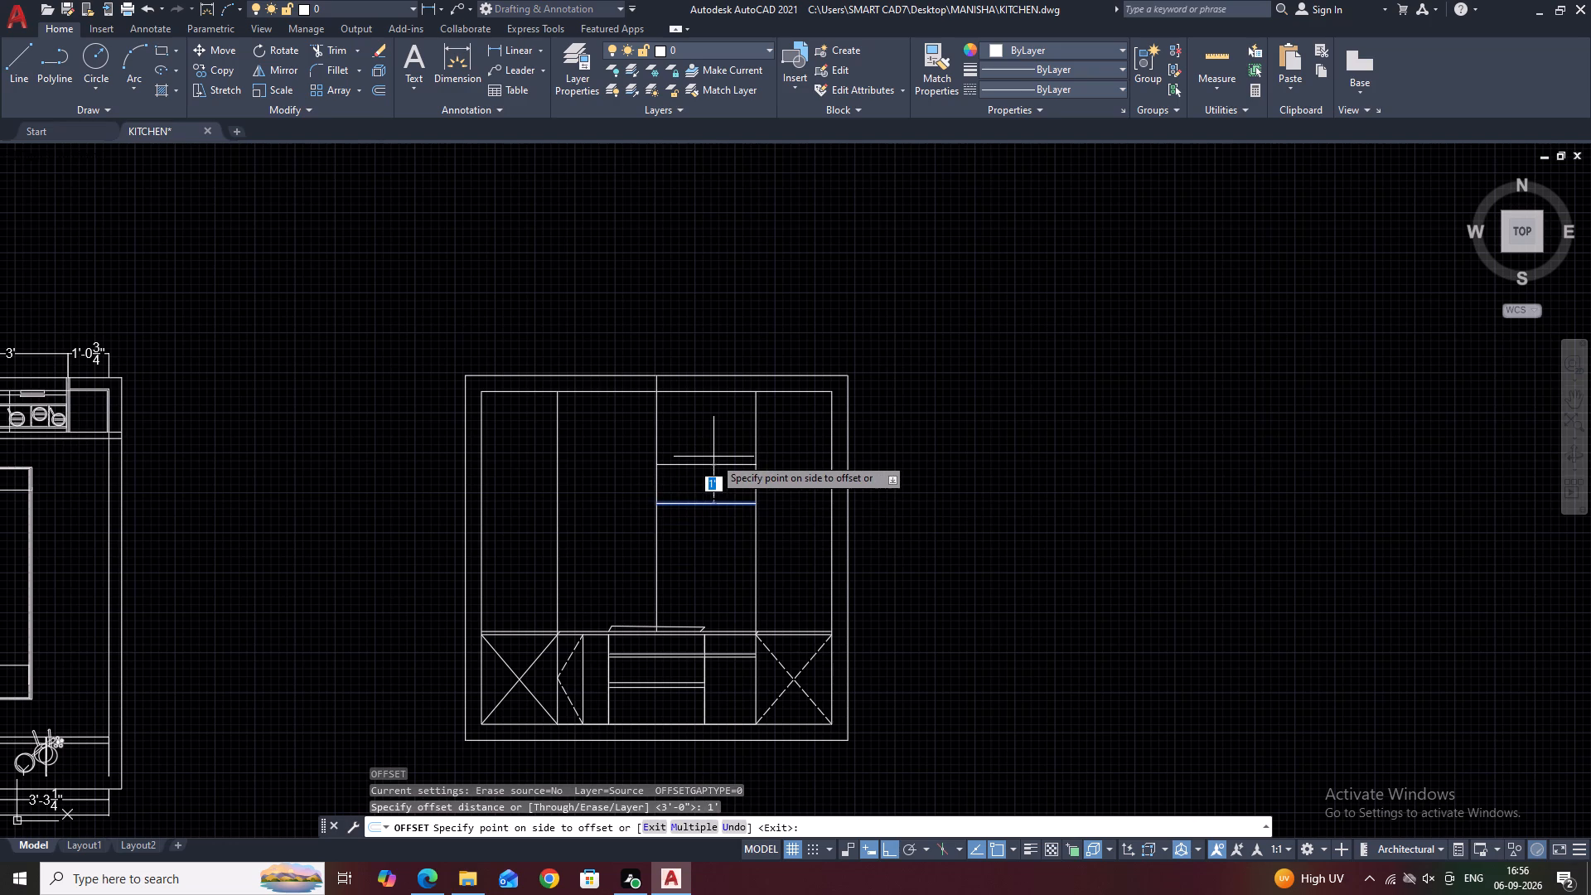
click(713, 457)
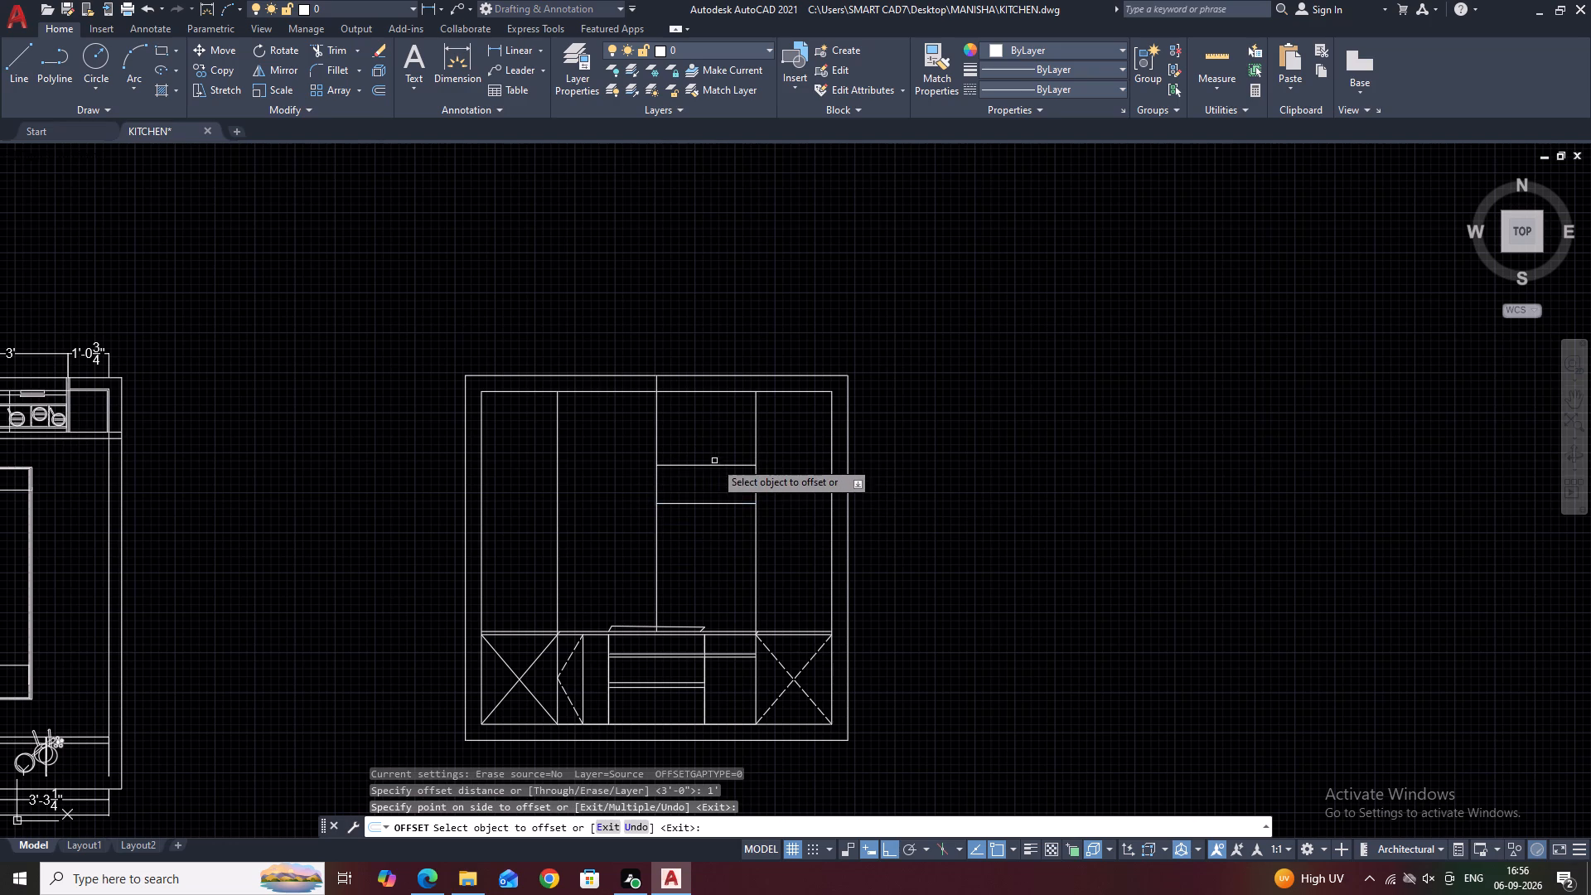
click(719, 465)
click(720, 440)
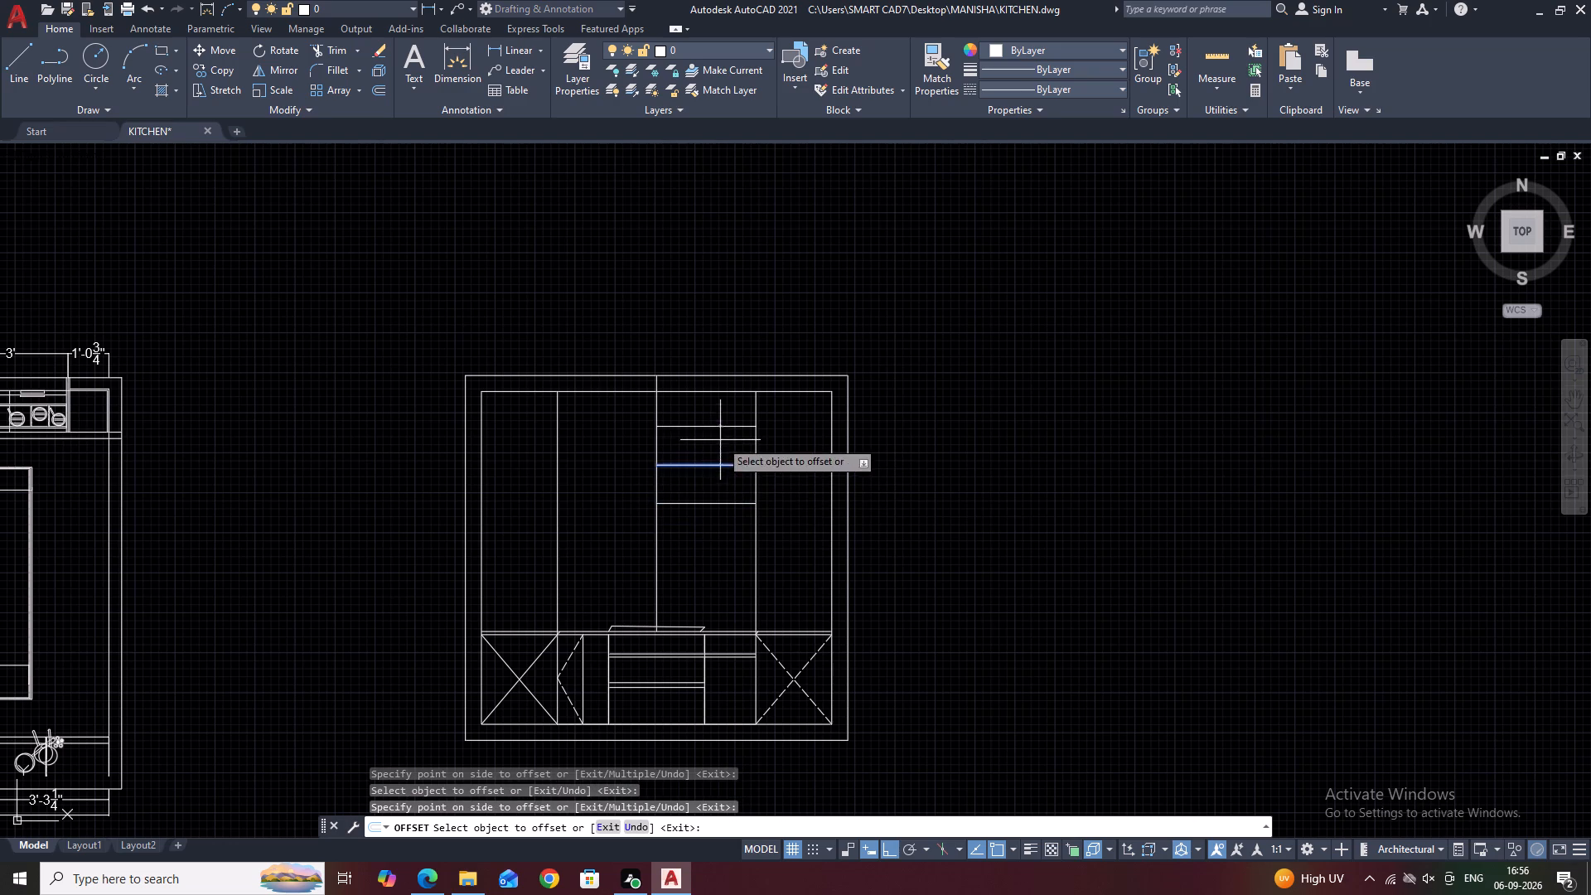
click(717, 503)
click(721, 561)
click(723, 543)
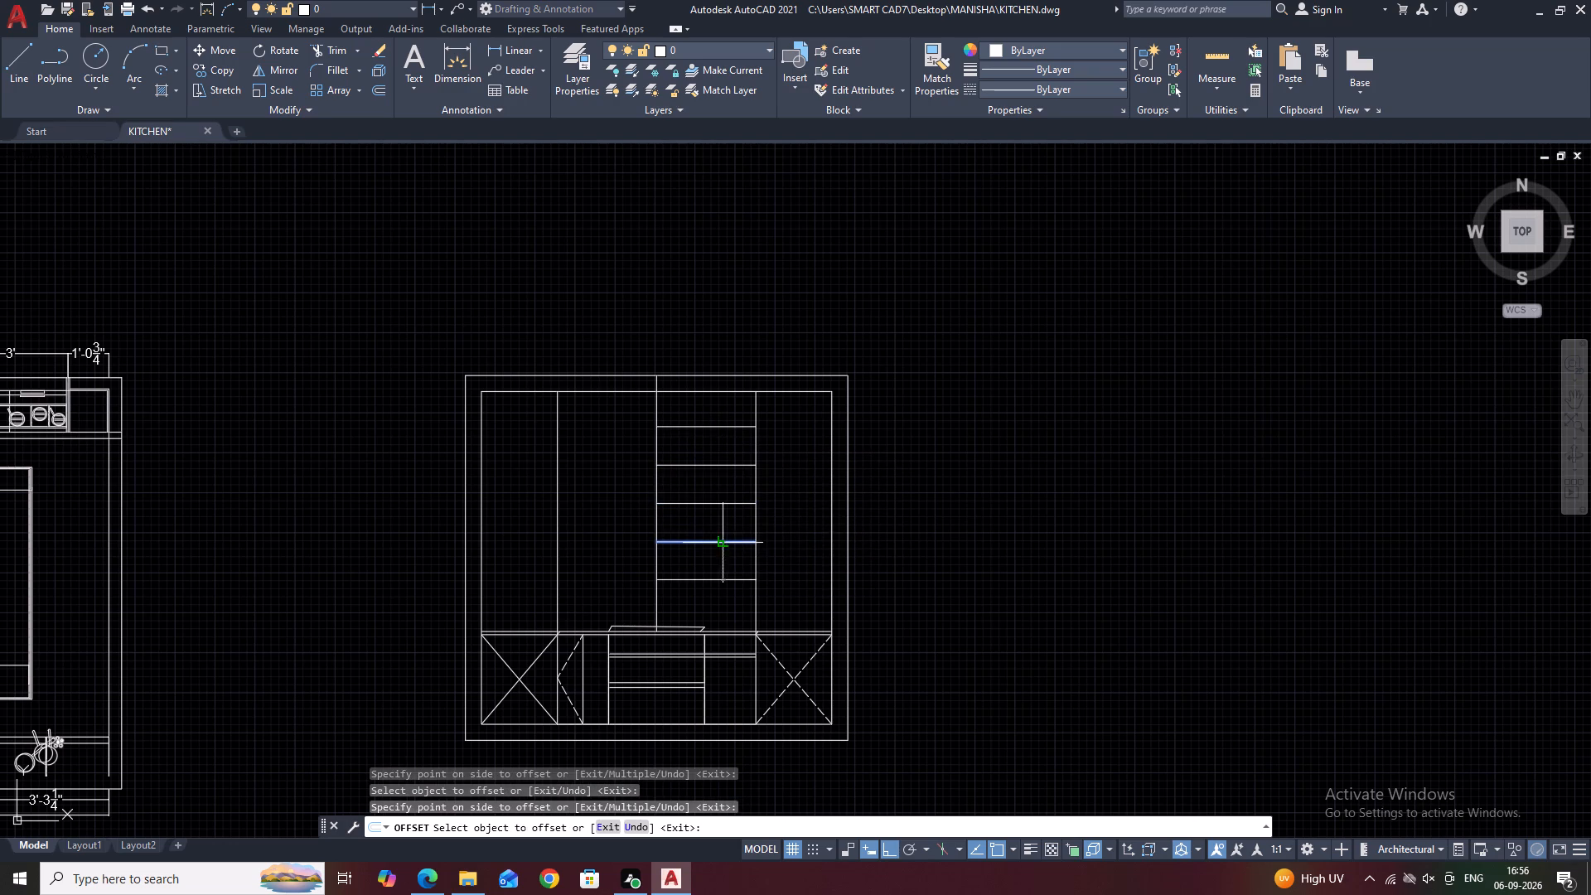
drag(723, 573, 727, 580)
key(Escape)
Delete the middle three of the five horizontal lines, keeping the uppermost and lowermost ones.
click(723, 455)
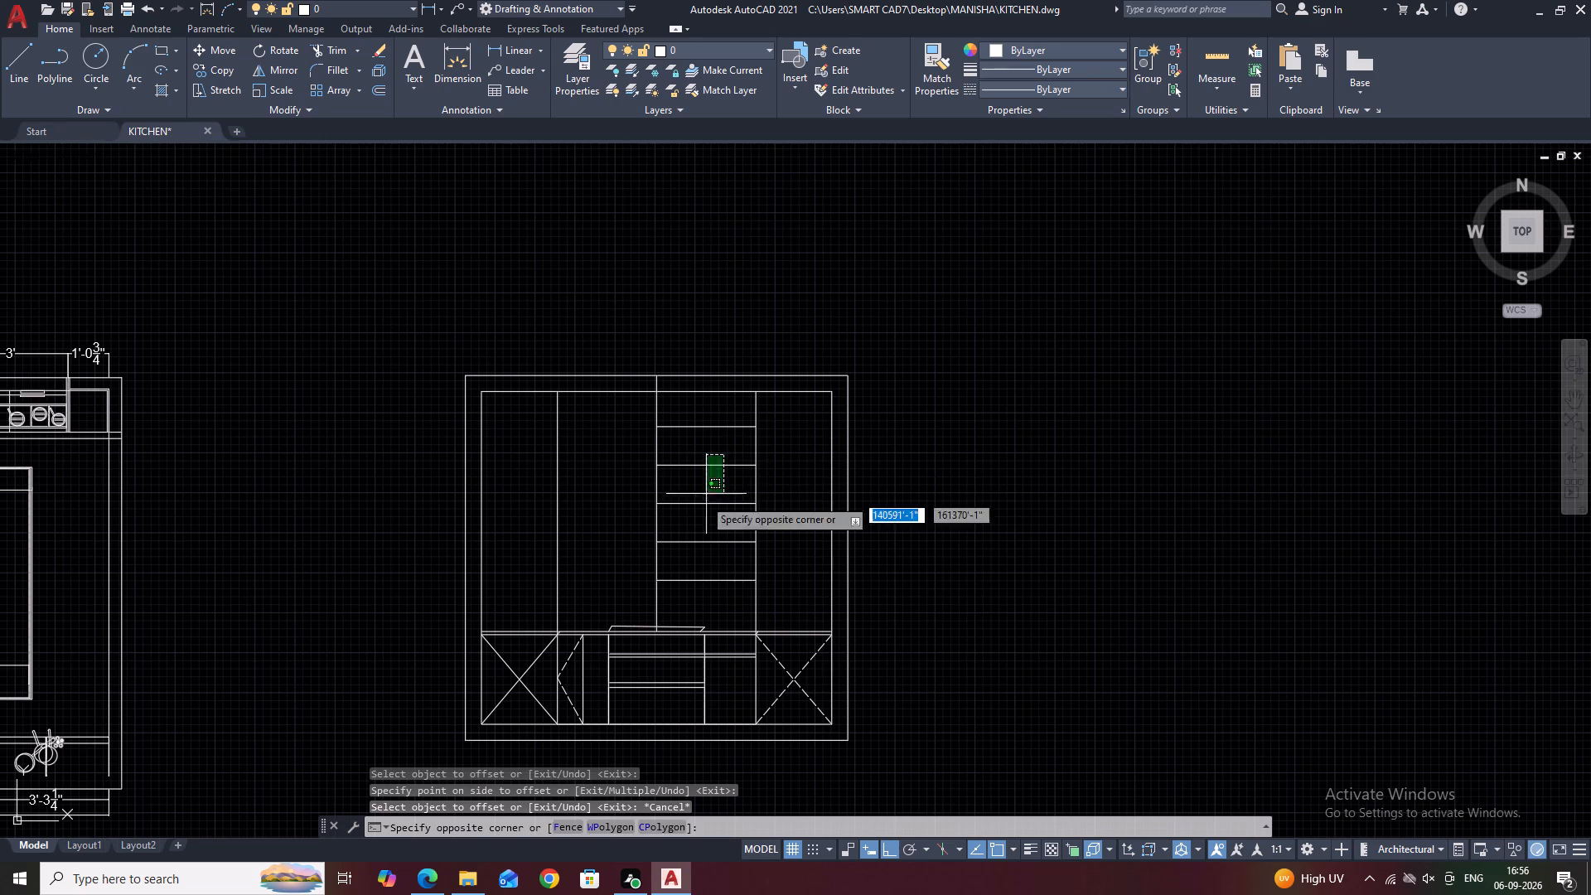
click(688, 555)
key(Delete)
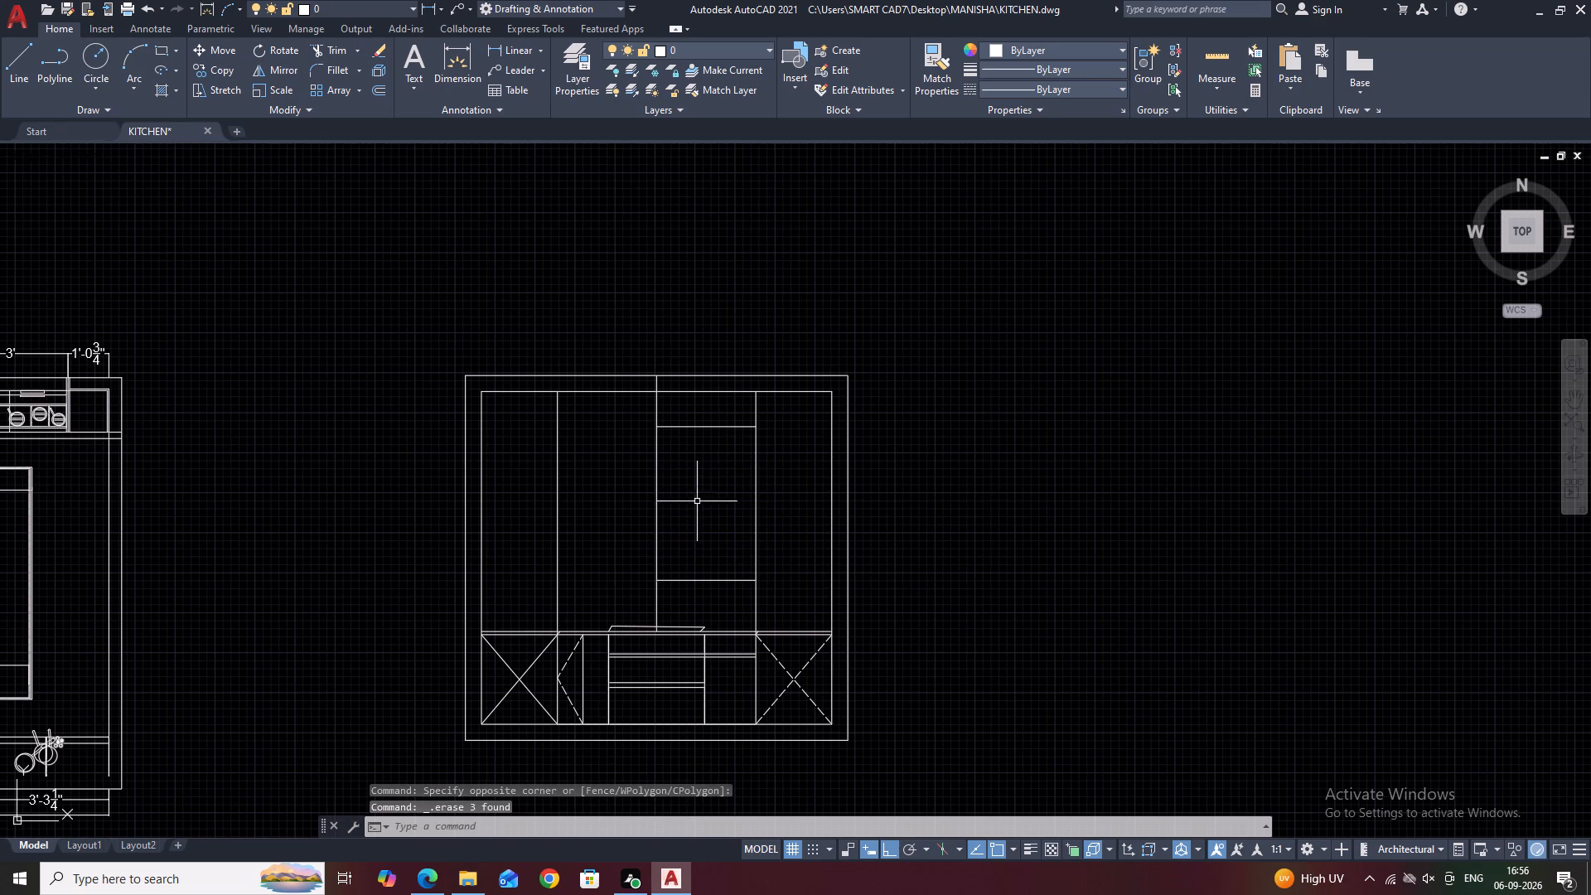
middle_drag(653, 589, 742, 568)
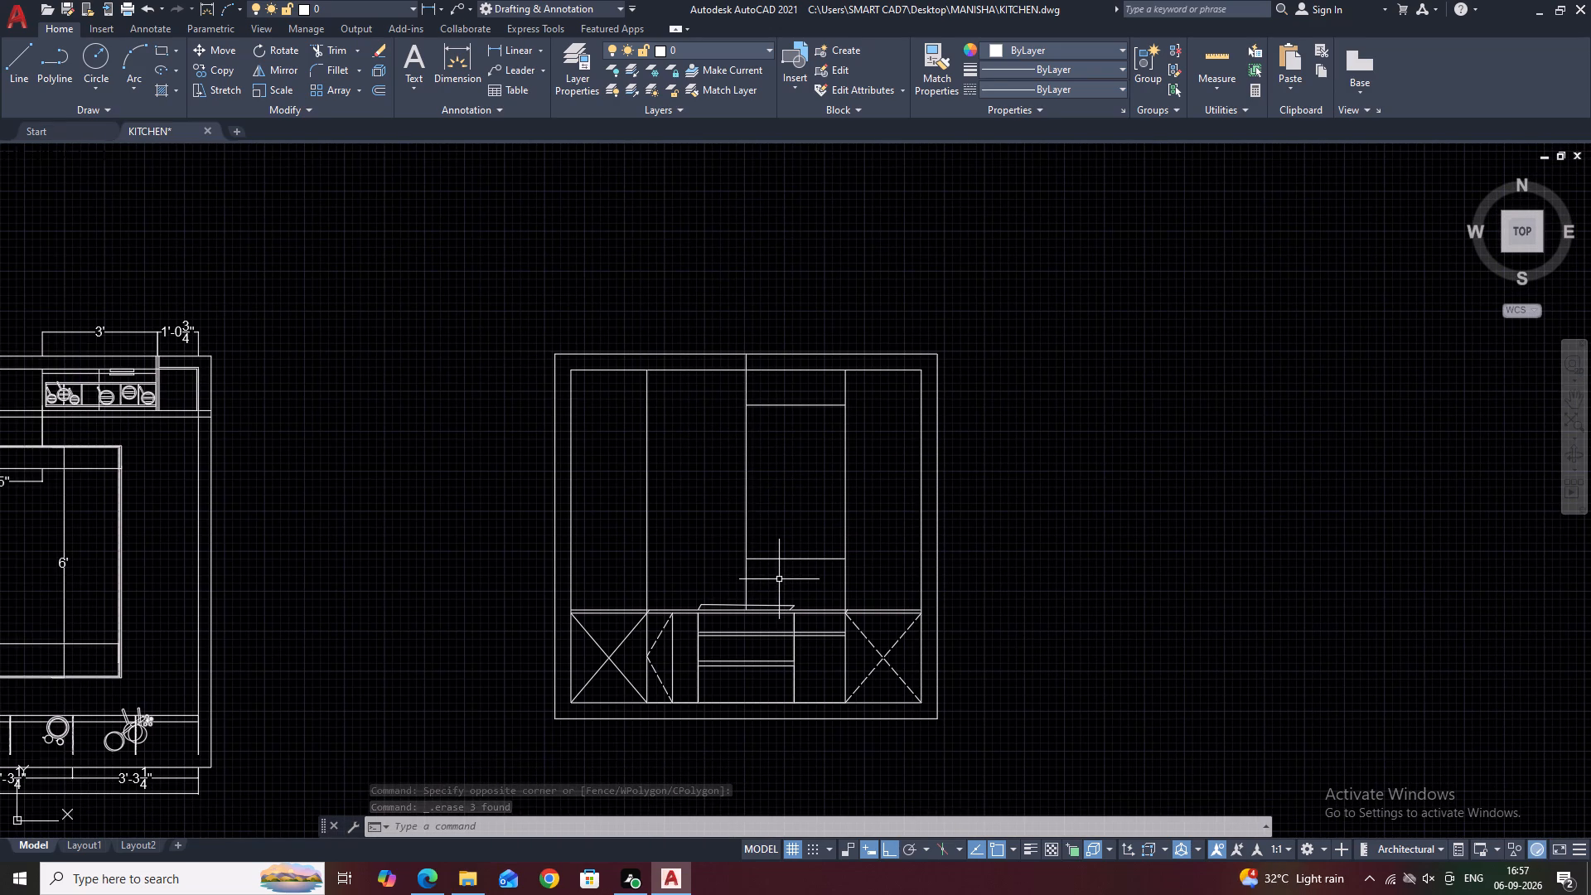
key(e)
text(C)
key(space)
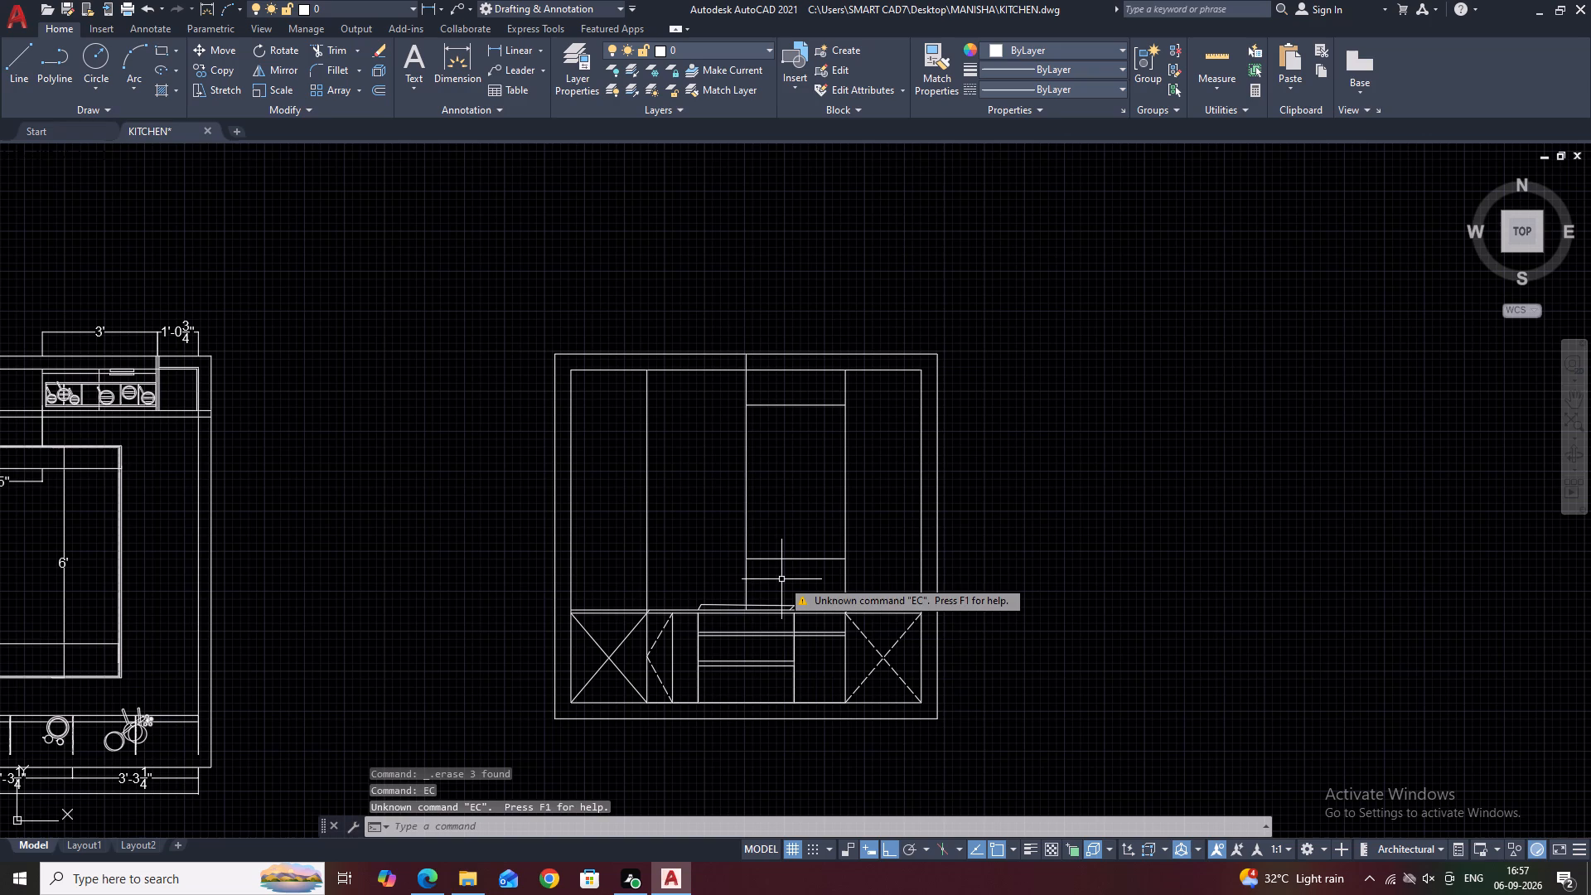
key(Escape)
Extend the two remaining horizontal lines across the central divider to the vertical line above the left crossed bay.
key(e)
text(X)
key(space)
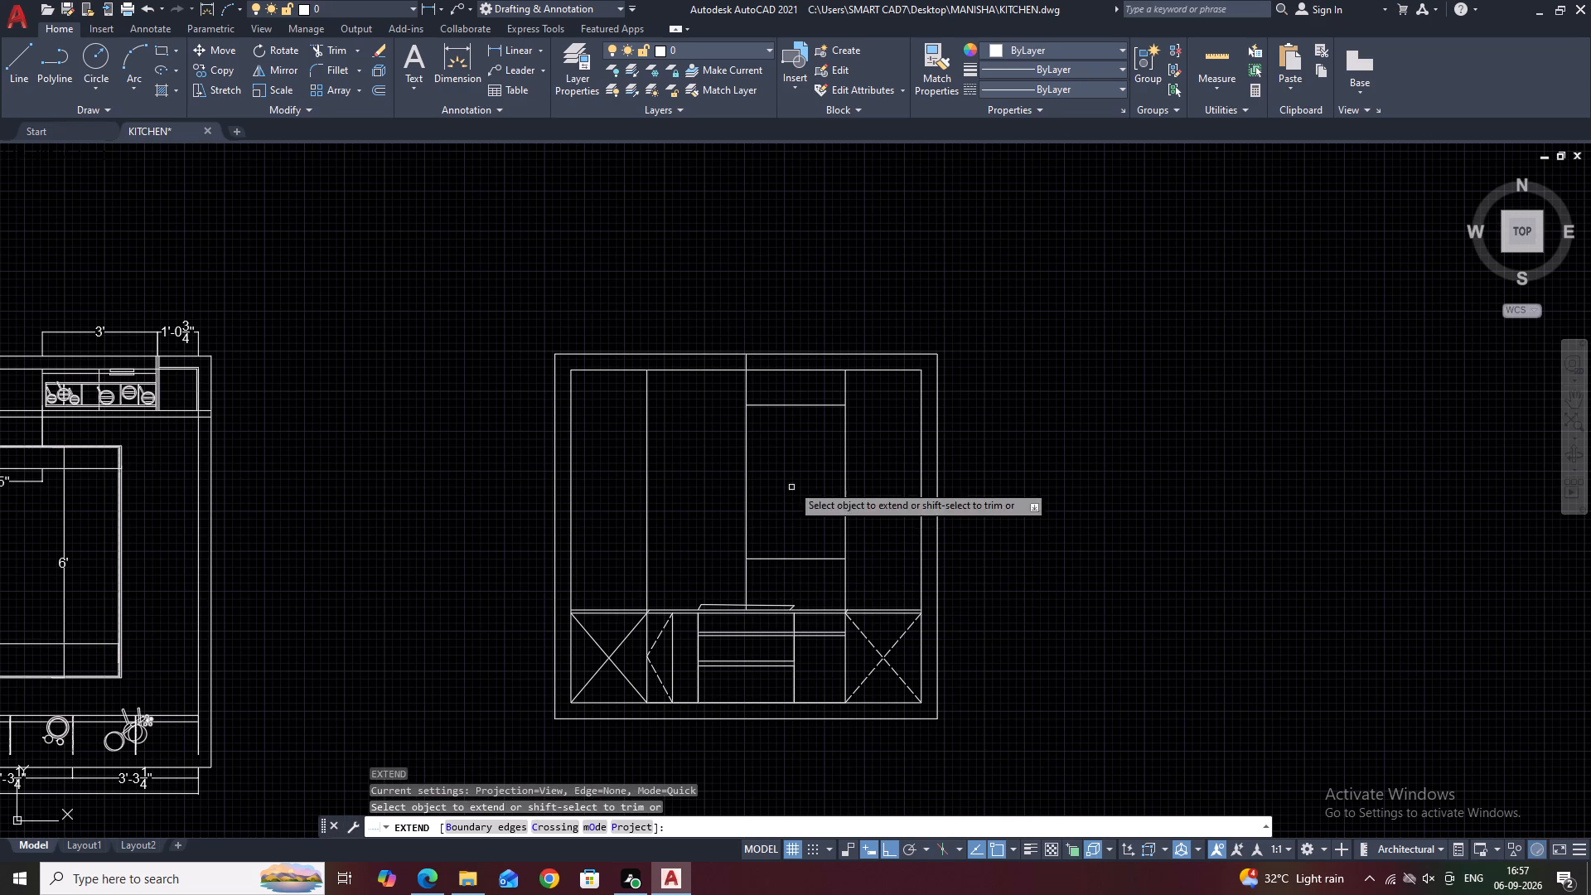
click(798, 399)
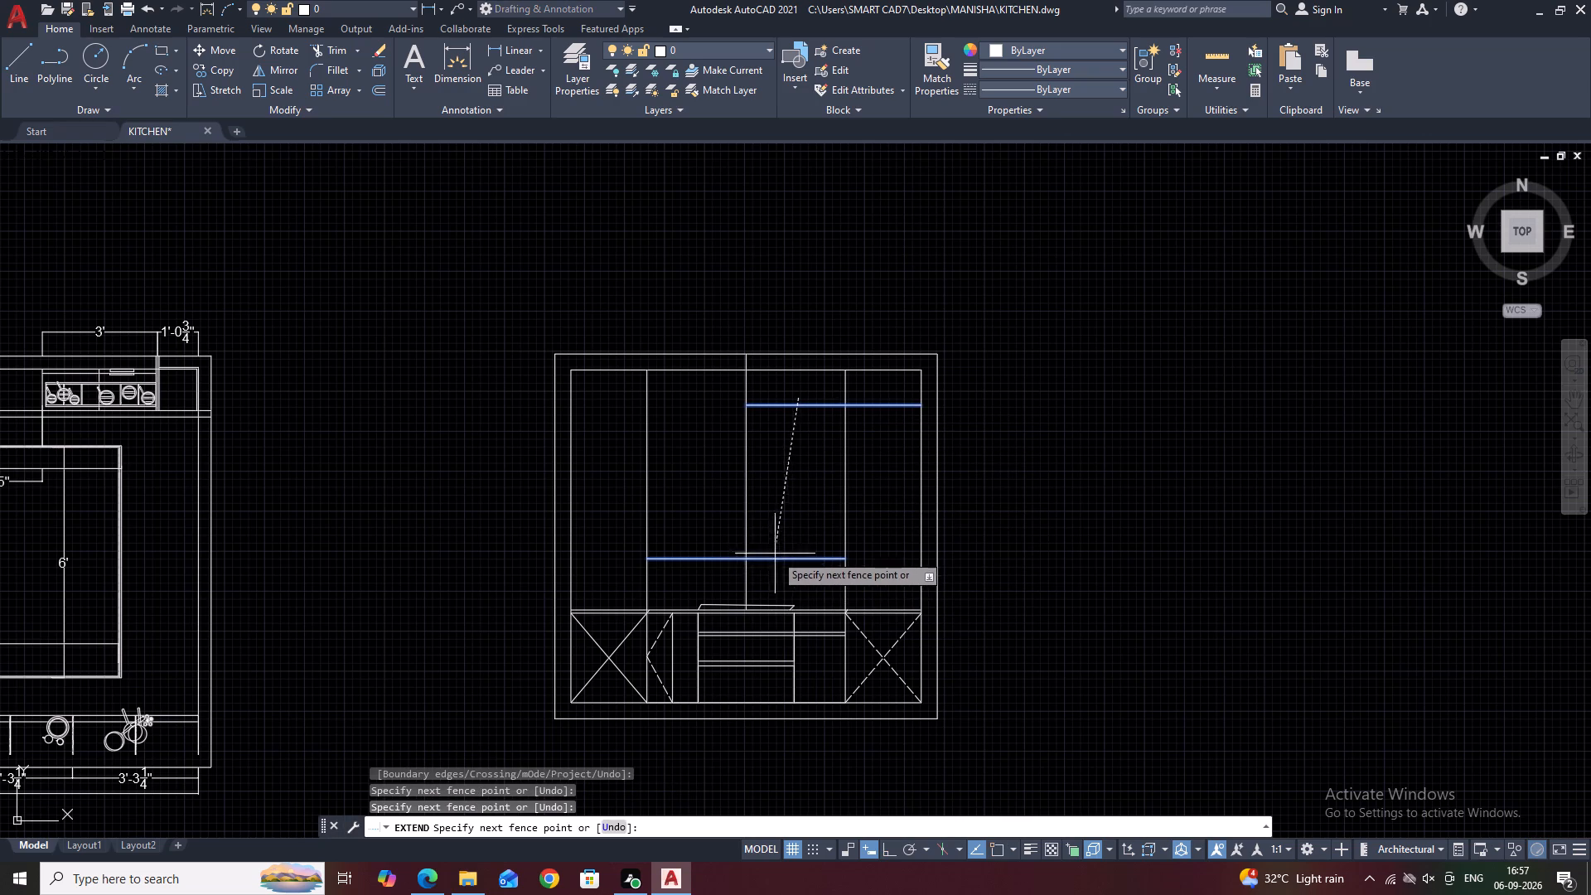
click(774, 408)
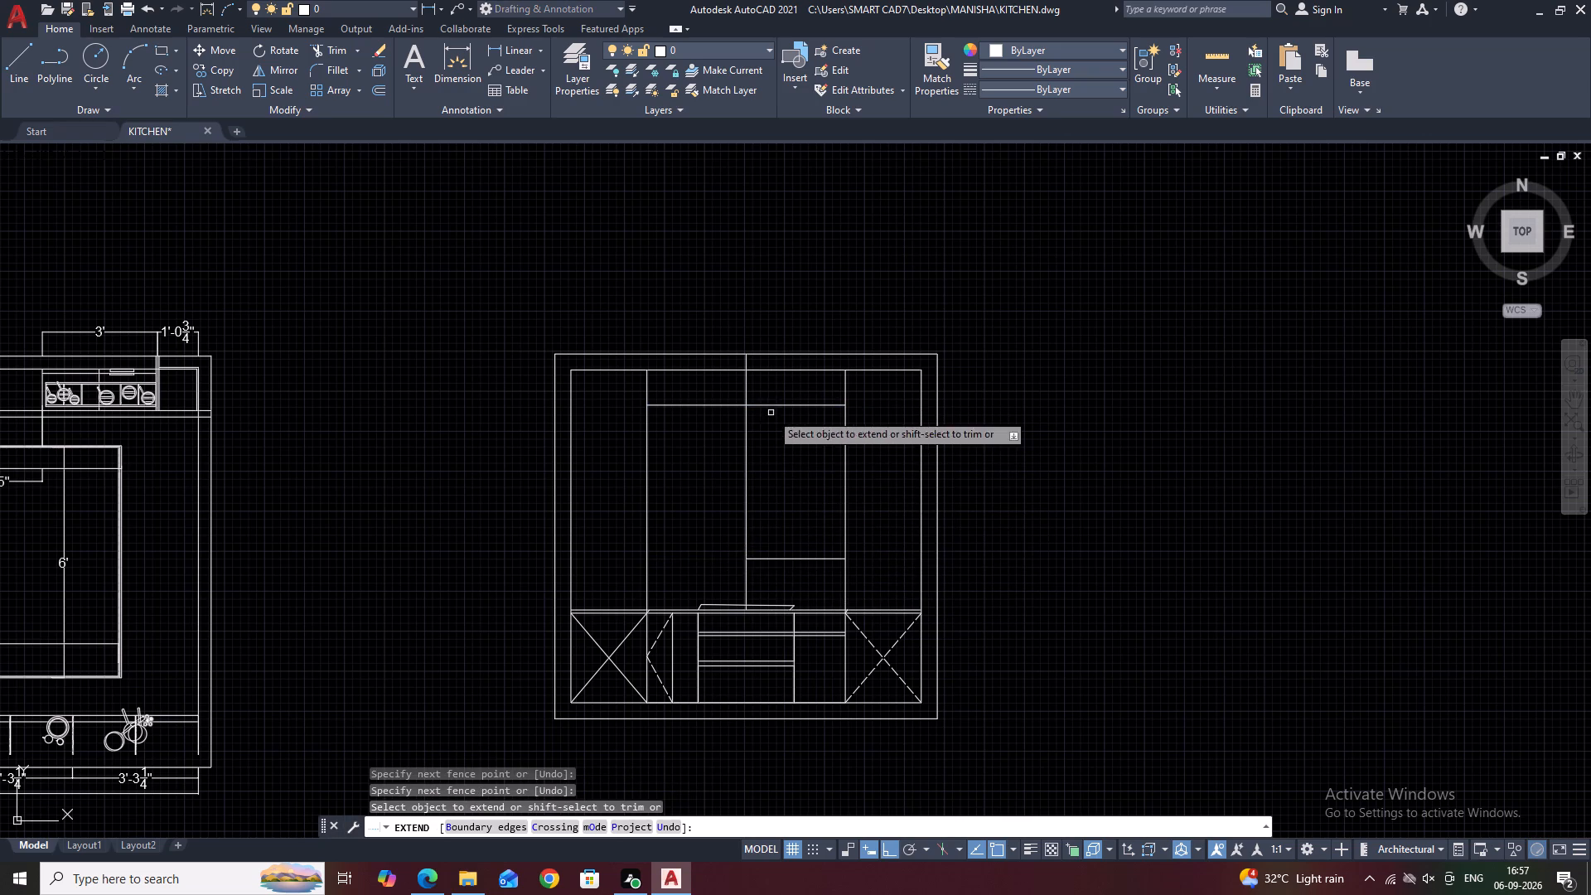
click(769, 559)
key(Escape)
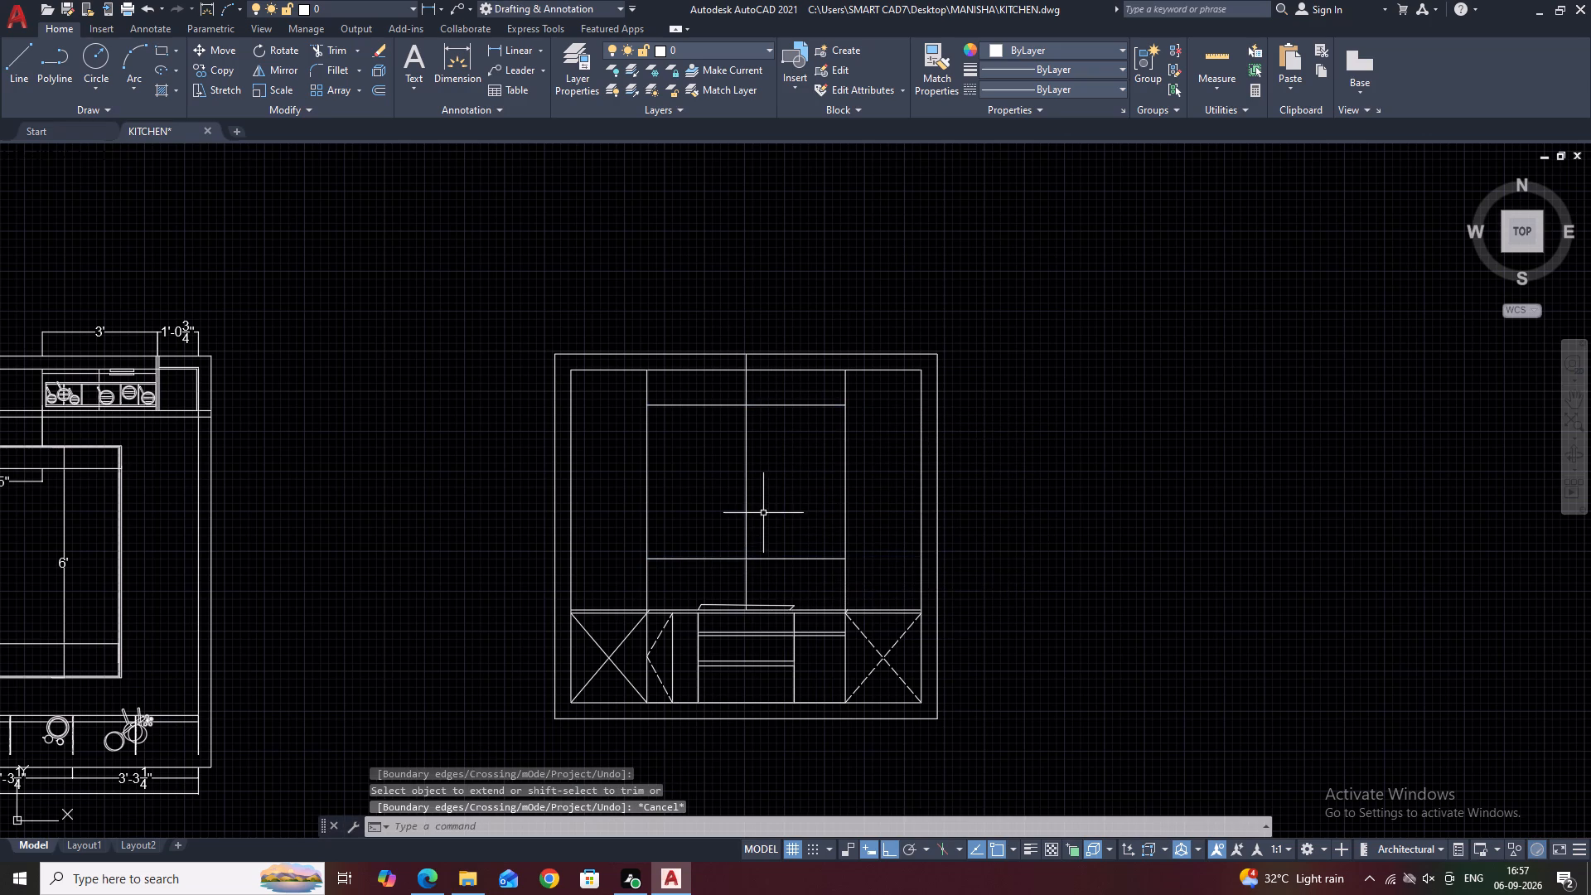
Draw a vertical line between the lower and upper horizontal lines, aligned with the right edge of the drawer stack below.
middle_click(822, 565)
middle_drag(805, 482, 821, 516)
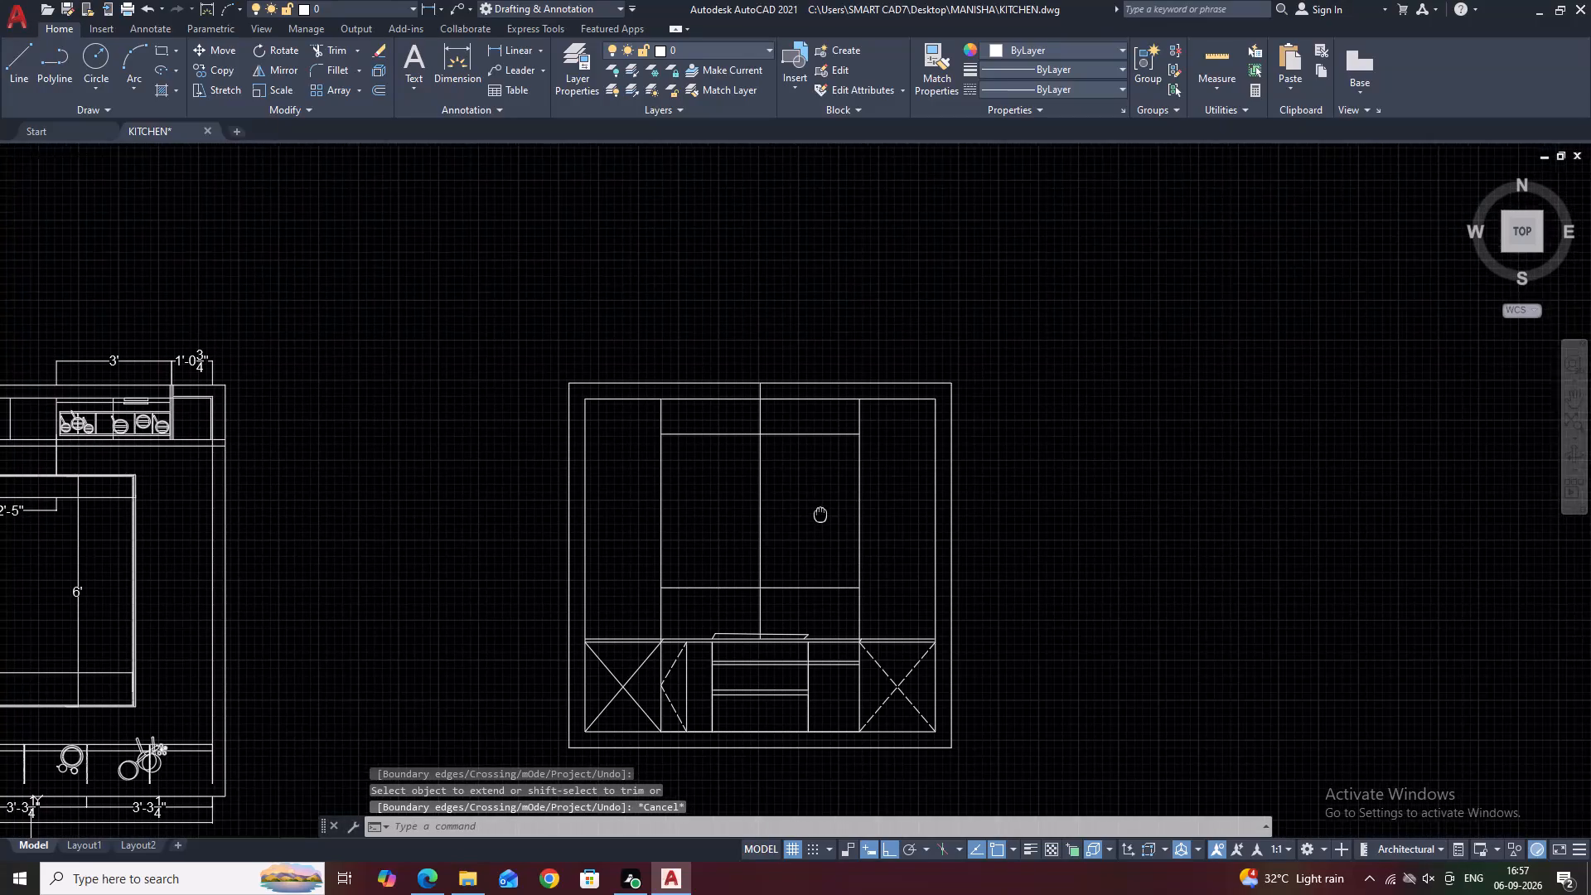
middle_drag(821, 516, 821, 522)
middle_drag(797, 630, 814, 519)
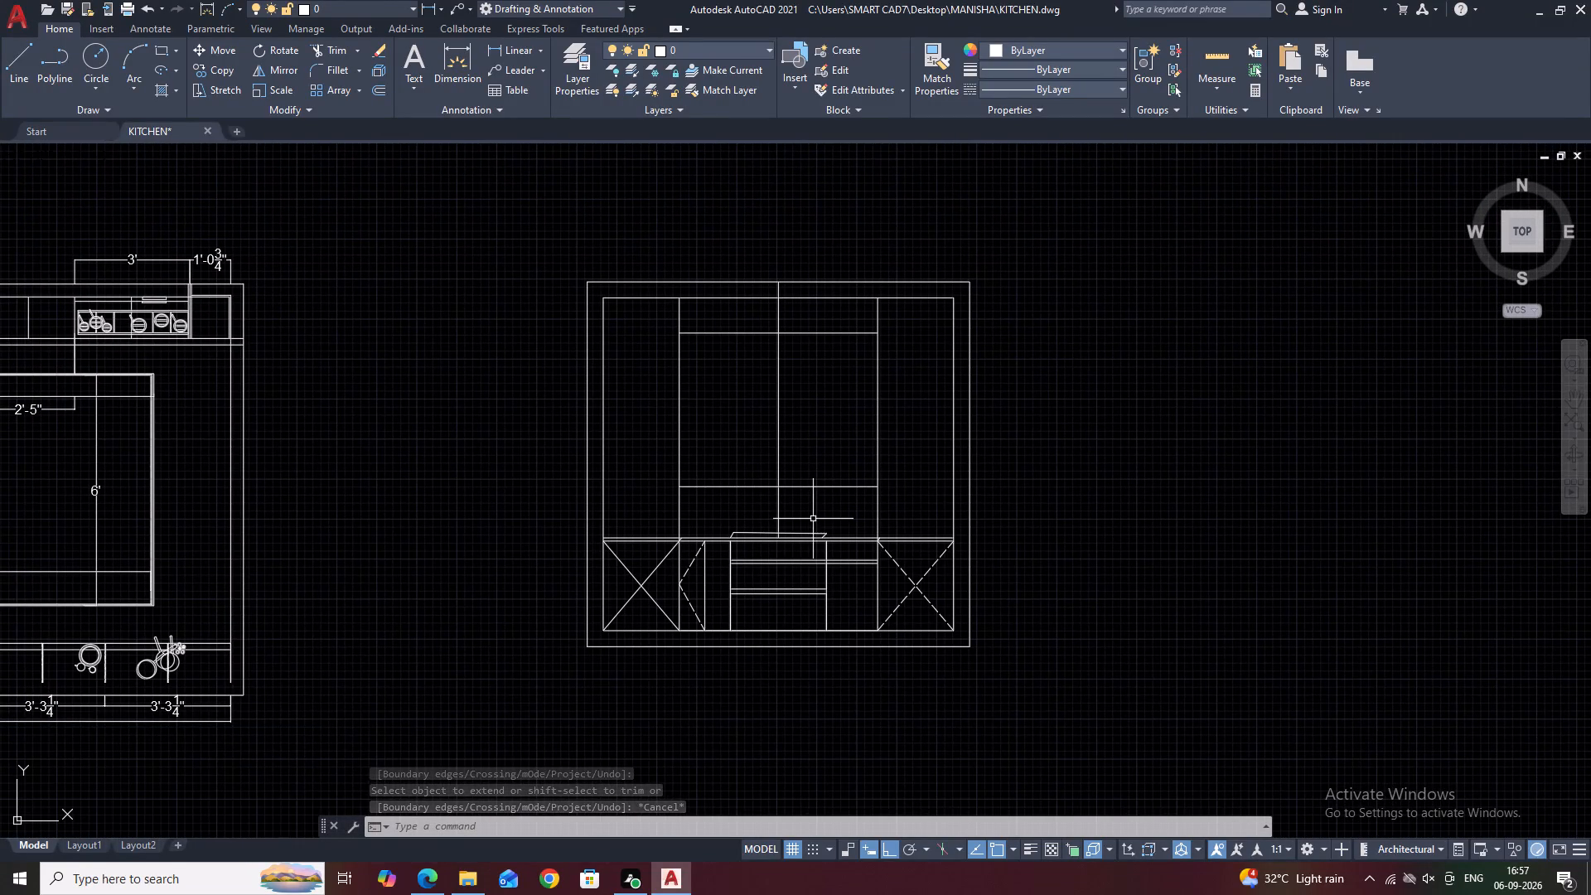
key(l)
key(space)
scroll(827, 547, up, 2)
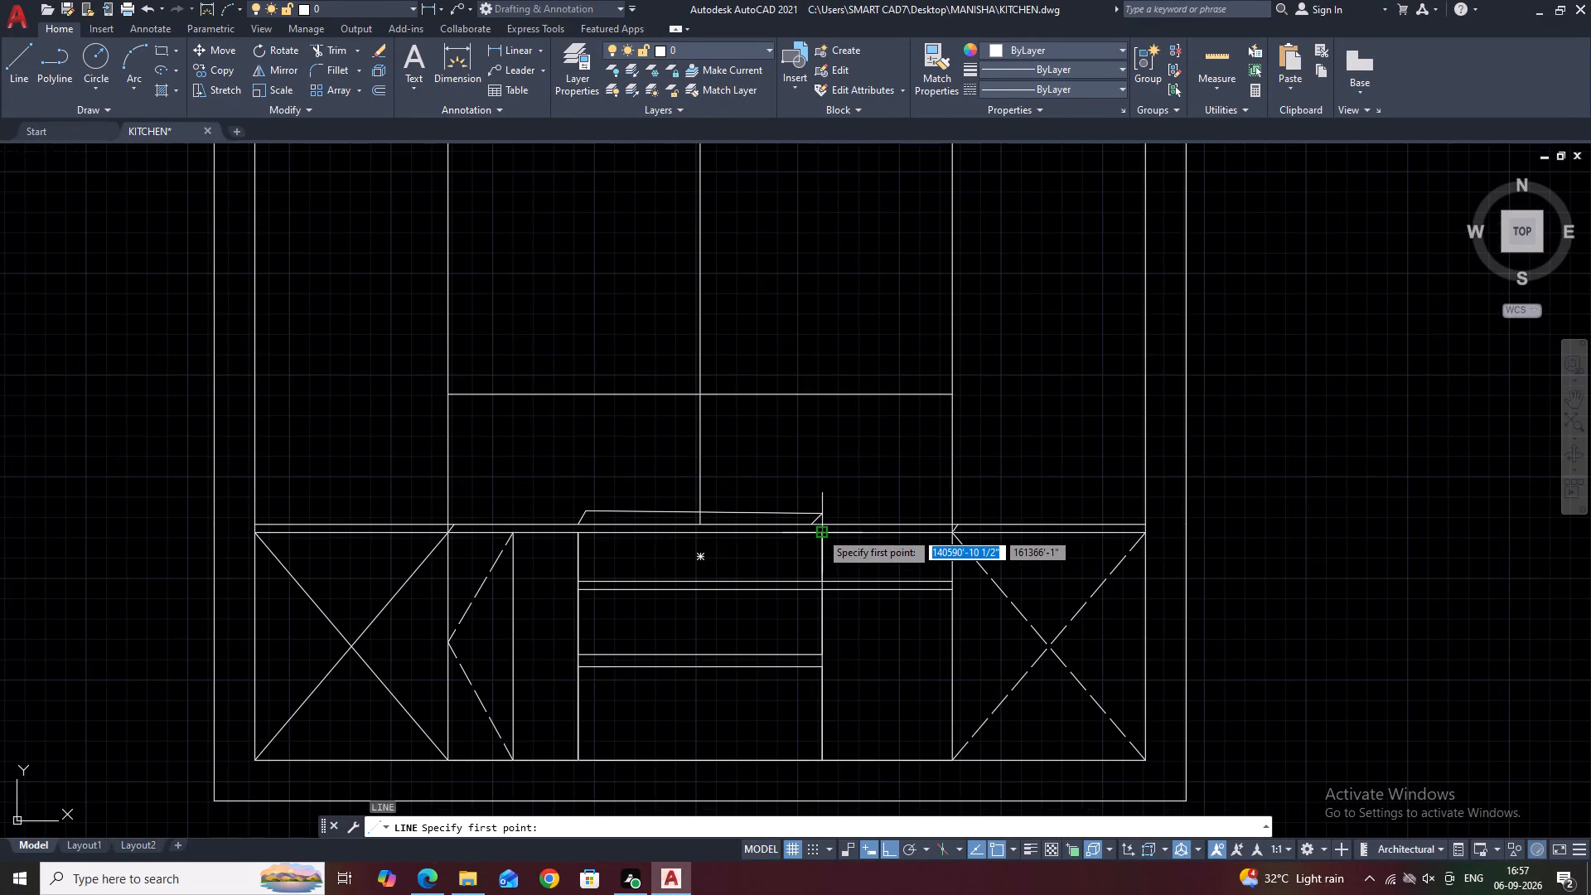
click(820, 393)
middle_drag(834, 410, 837, 564)
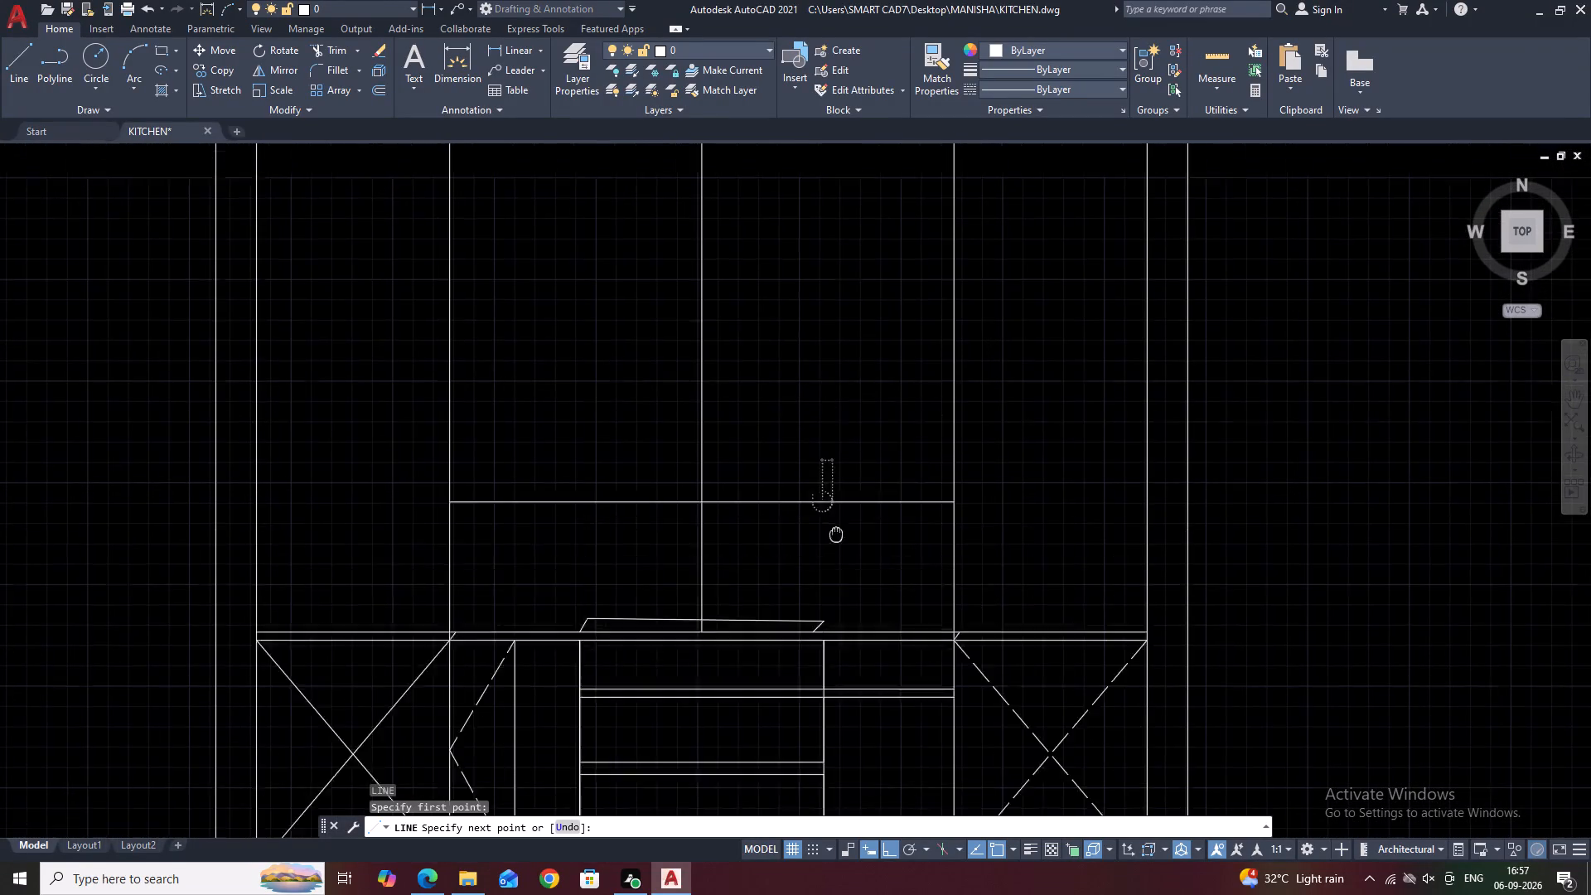
middle_drag(837, 564, 837, 580)
middle_drag(795, 288, 788, 489)
scroll(791, 475, down, 2)
scroll(795, 443, up, 1)
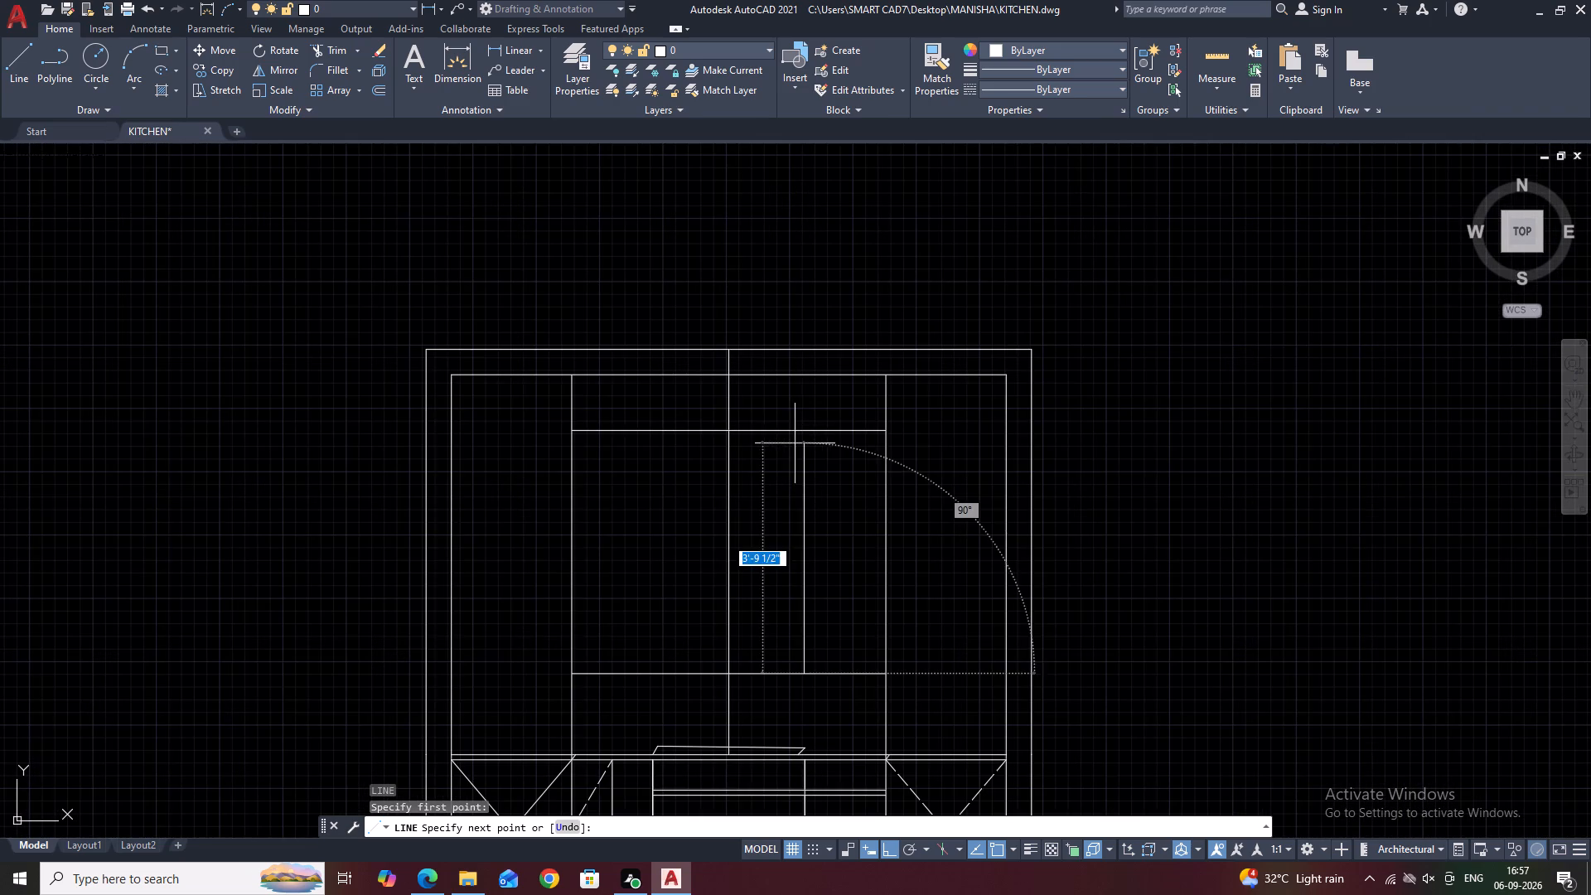
click(805, 429)
key(space)
scroll(777, 454, down, 1)
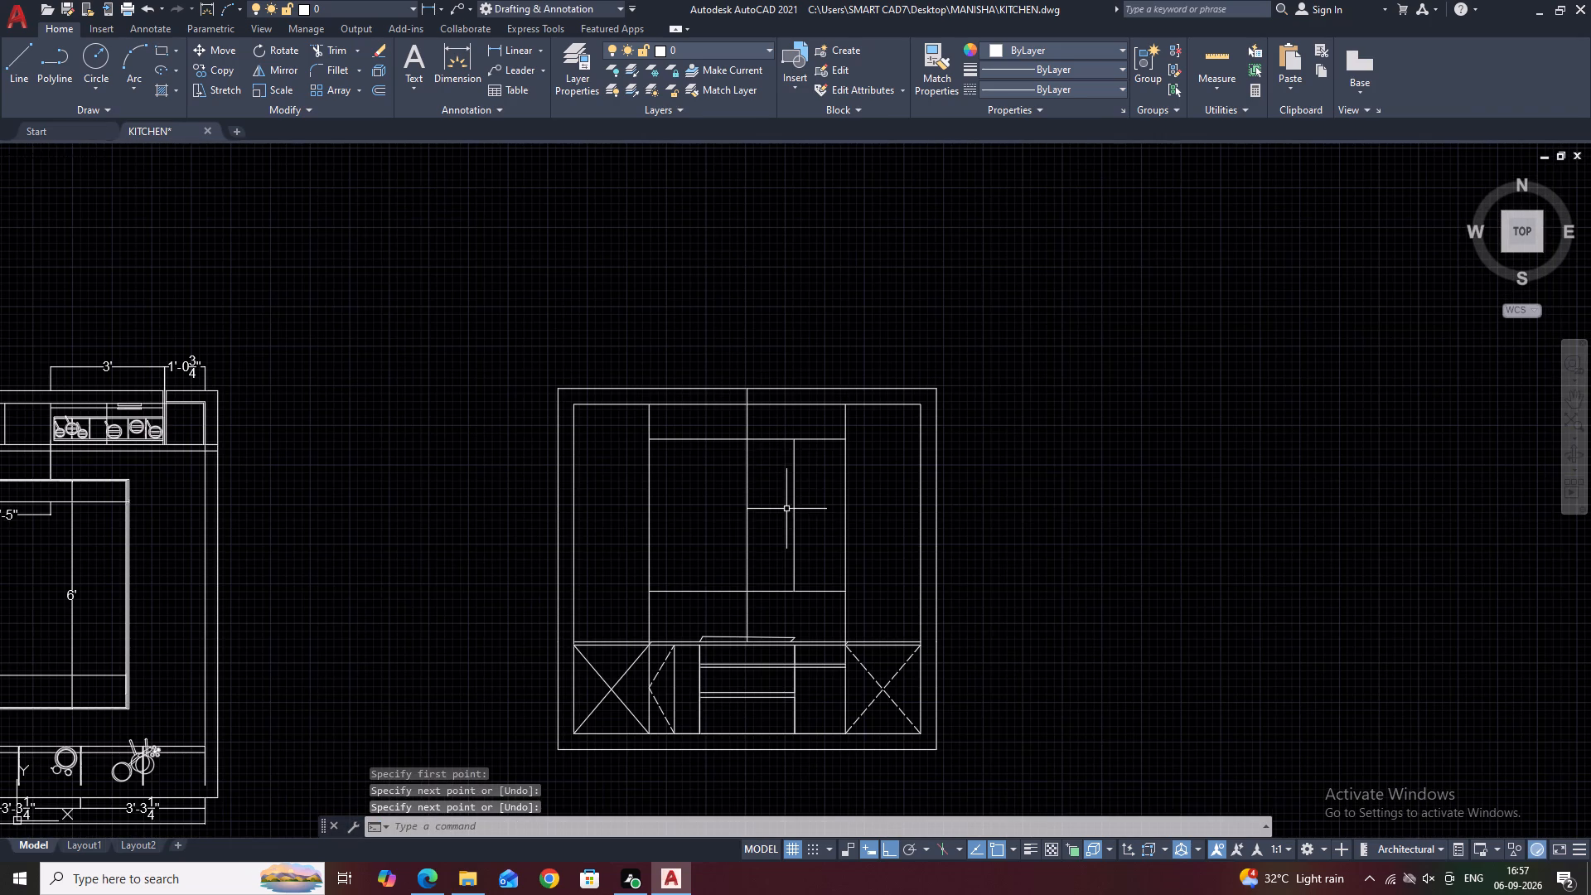
Mirror the new vertical line about the central divider, keeping the original.
click(800, 506)
click(781, 476)
key(m)
key(i)
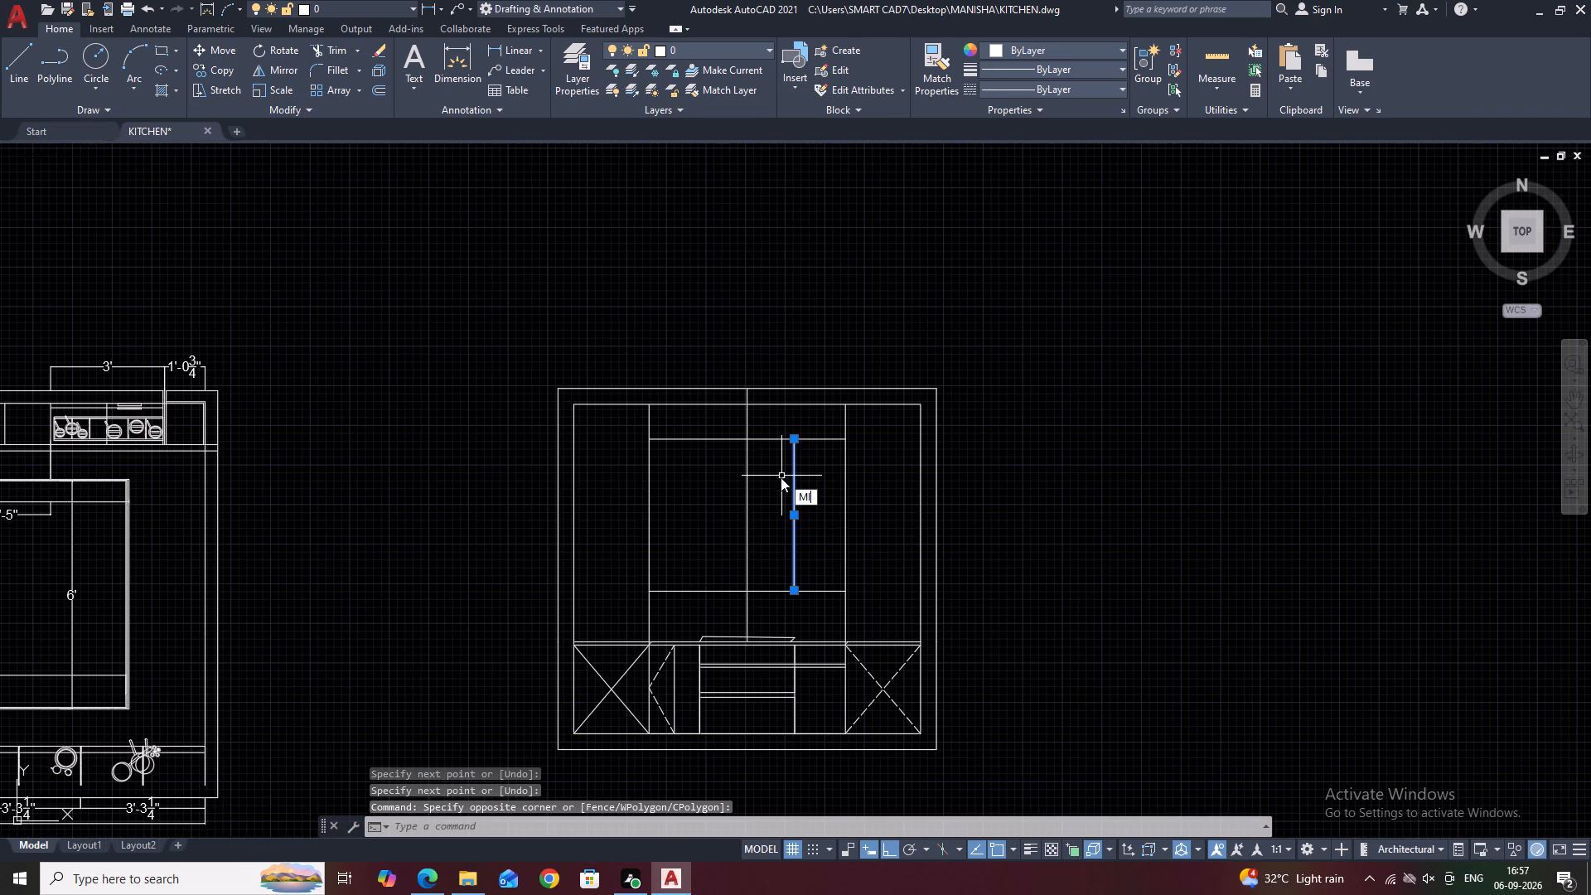
key(space)
drag(745, 593, 741, 585)
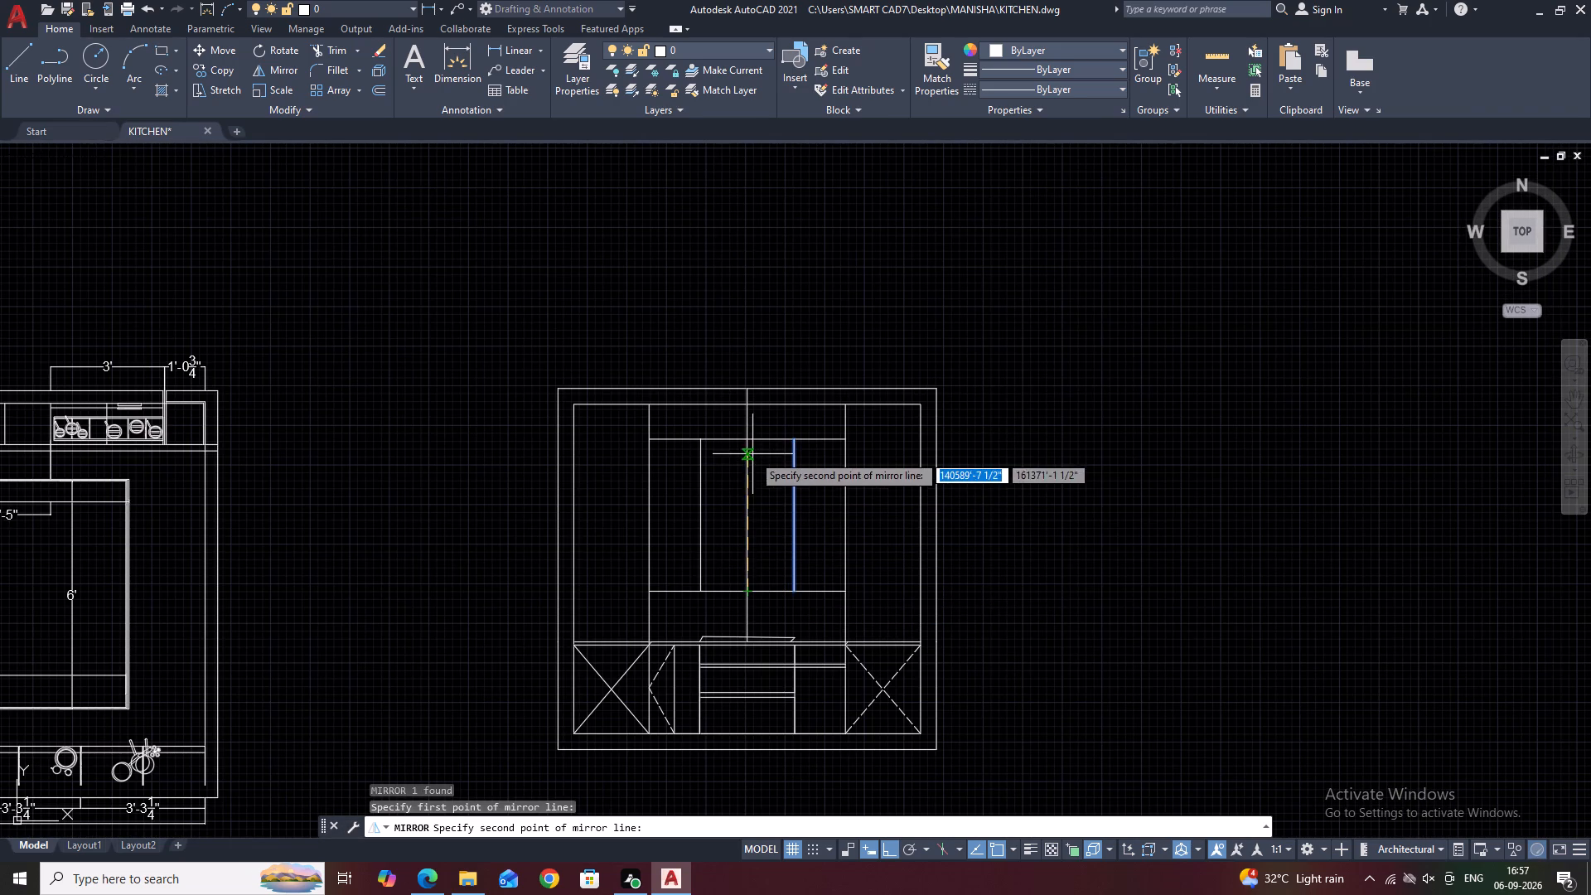
click(747, 441)
drag(769, 504, 747, 442)
middle_drag(740, 578, 738, 580)
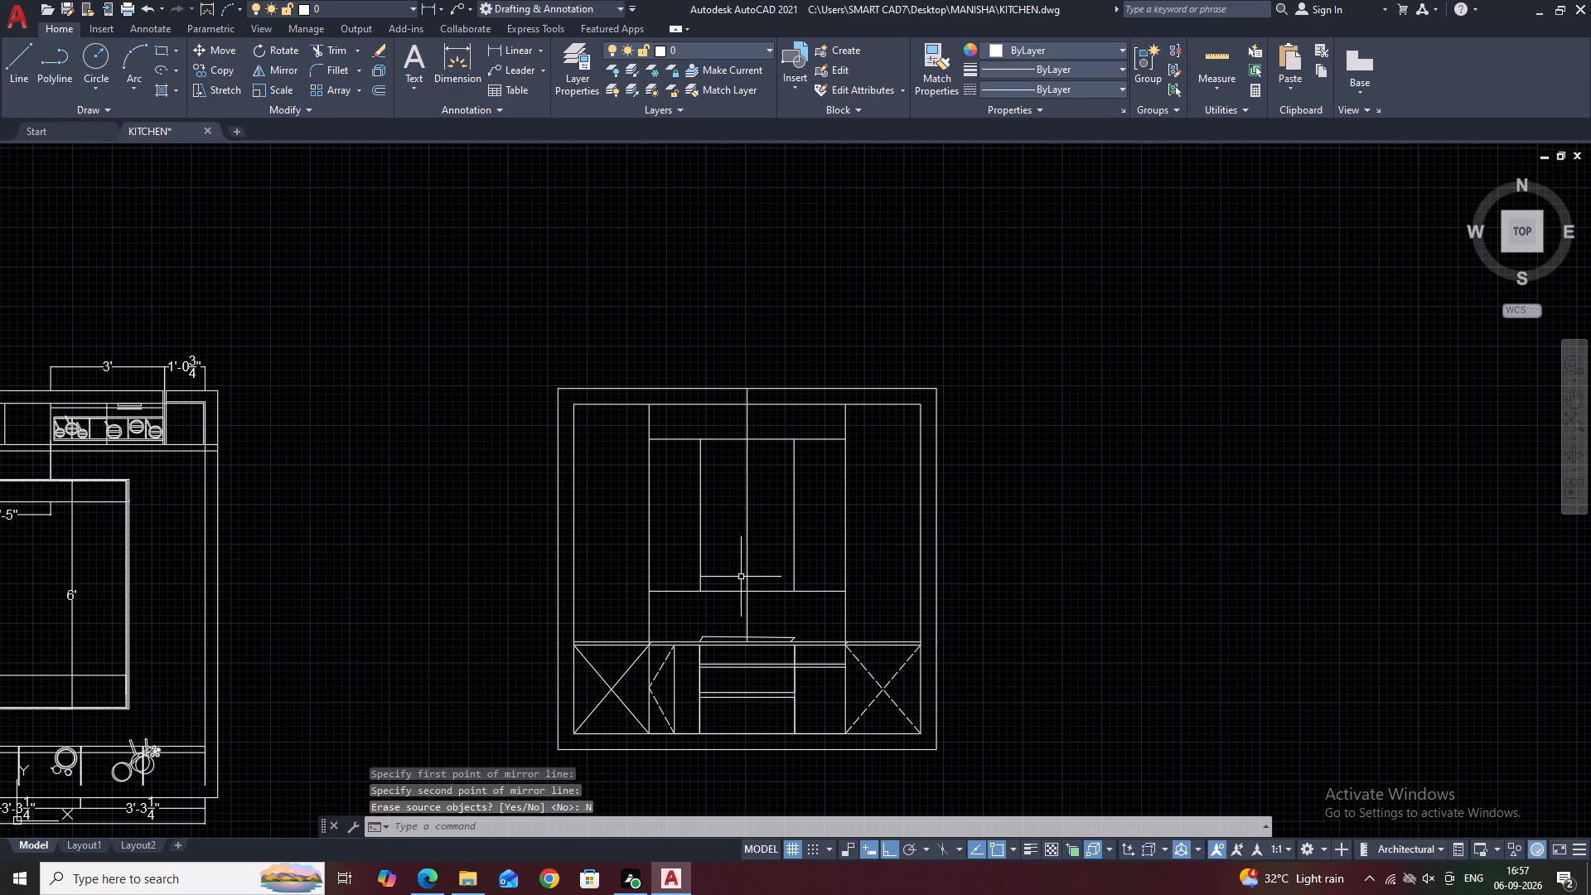
middle_drag(738, 580, 711, 508)
middle_drag(718, 511, 736, 544)
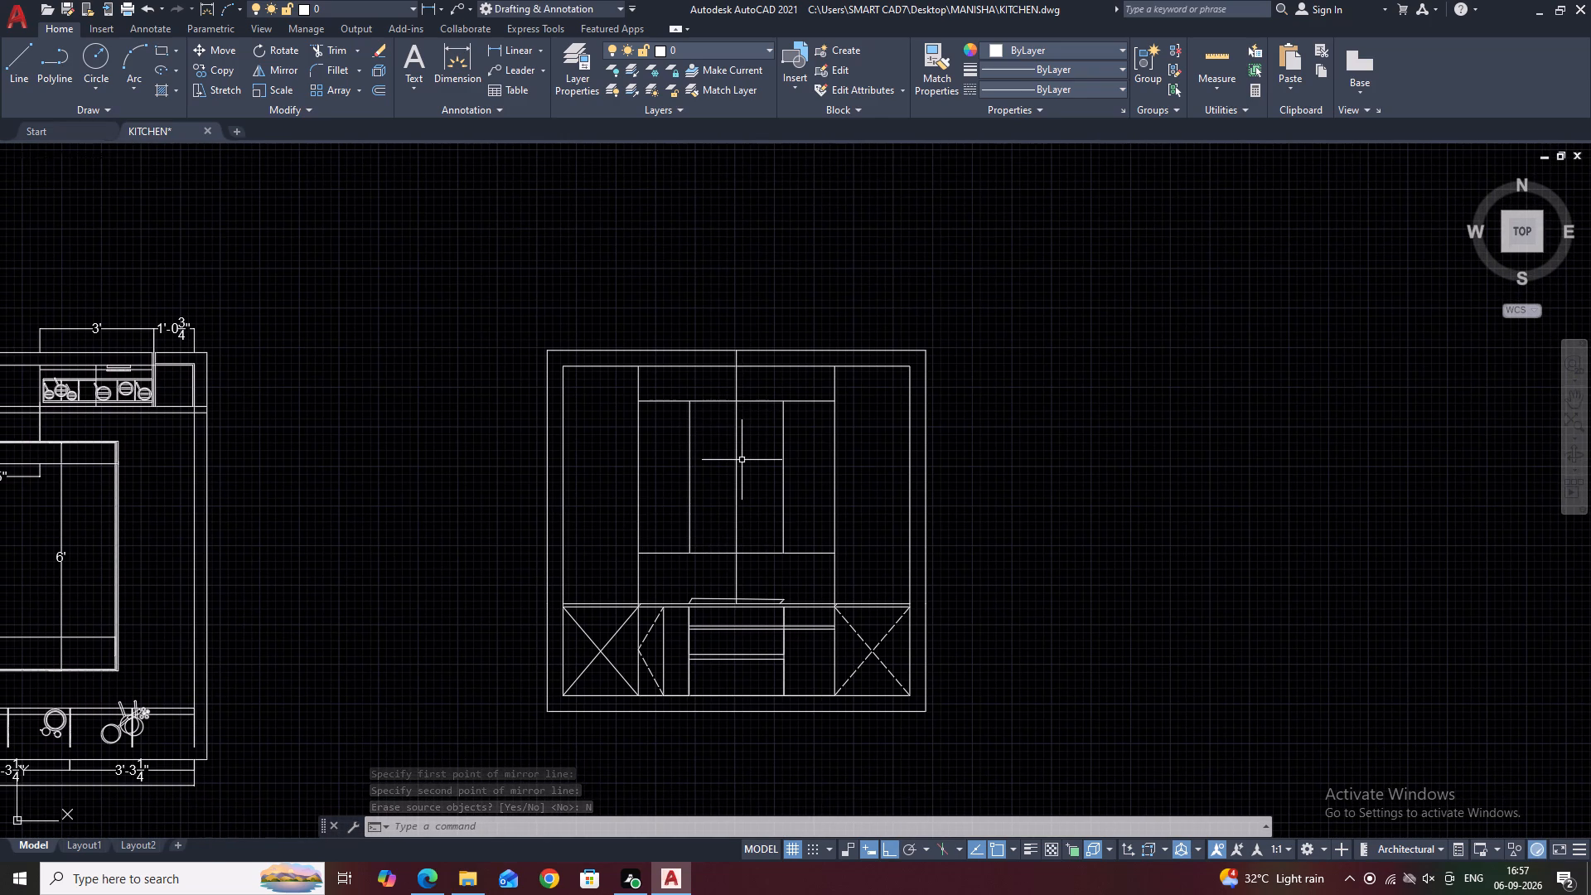
Trim the central divider below the lower horizontal line and between the inner and outer frame top edges.
text(TR)
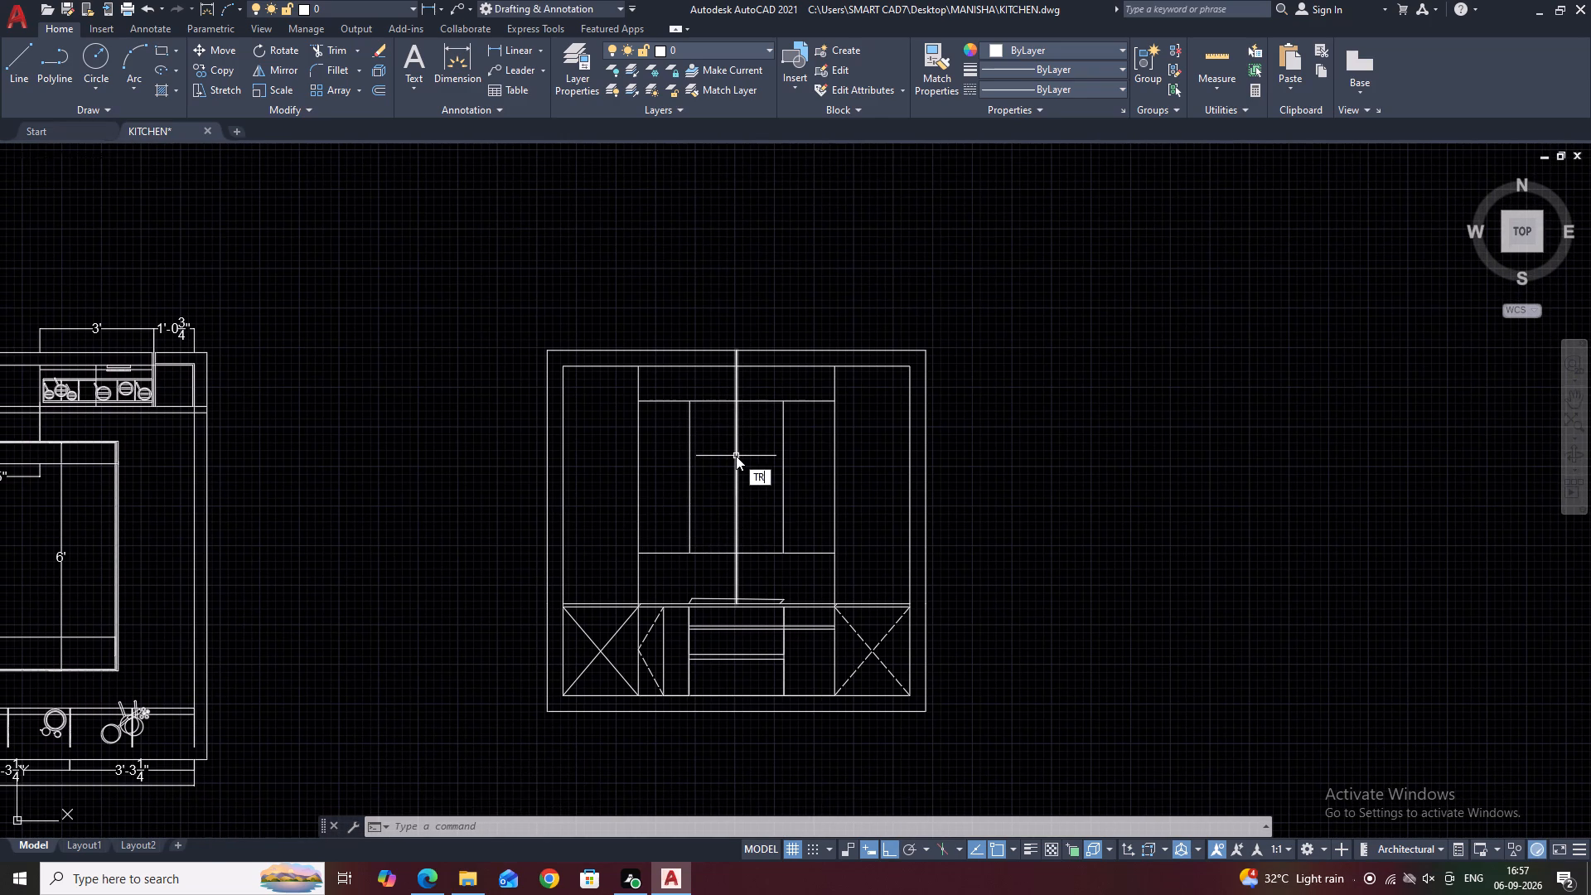
key(space)
scroll(713, 613, up, 3)
click(745, 585)
click(704, 593)
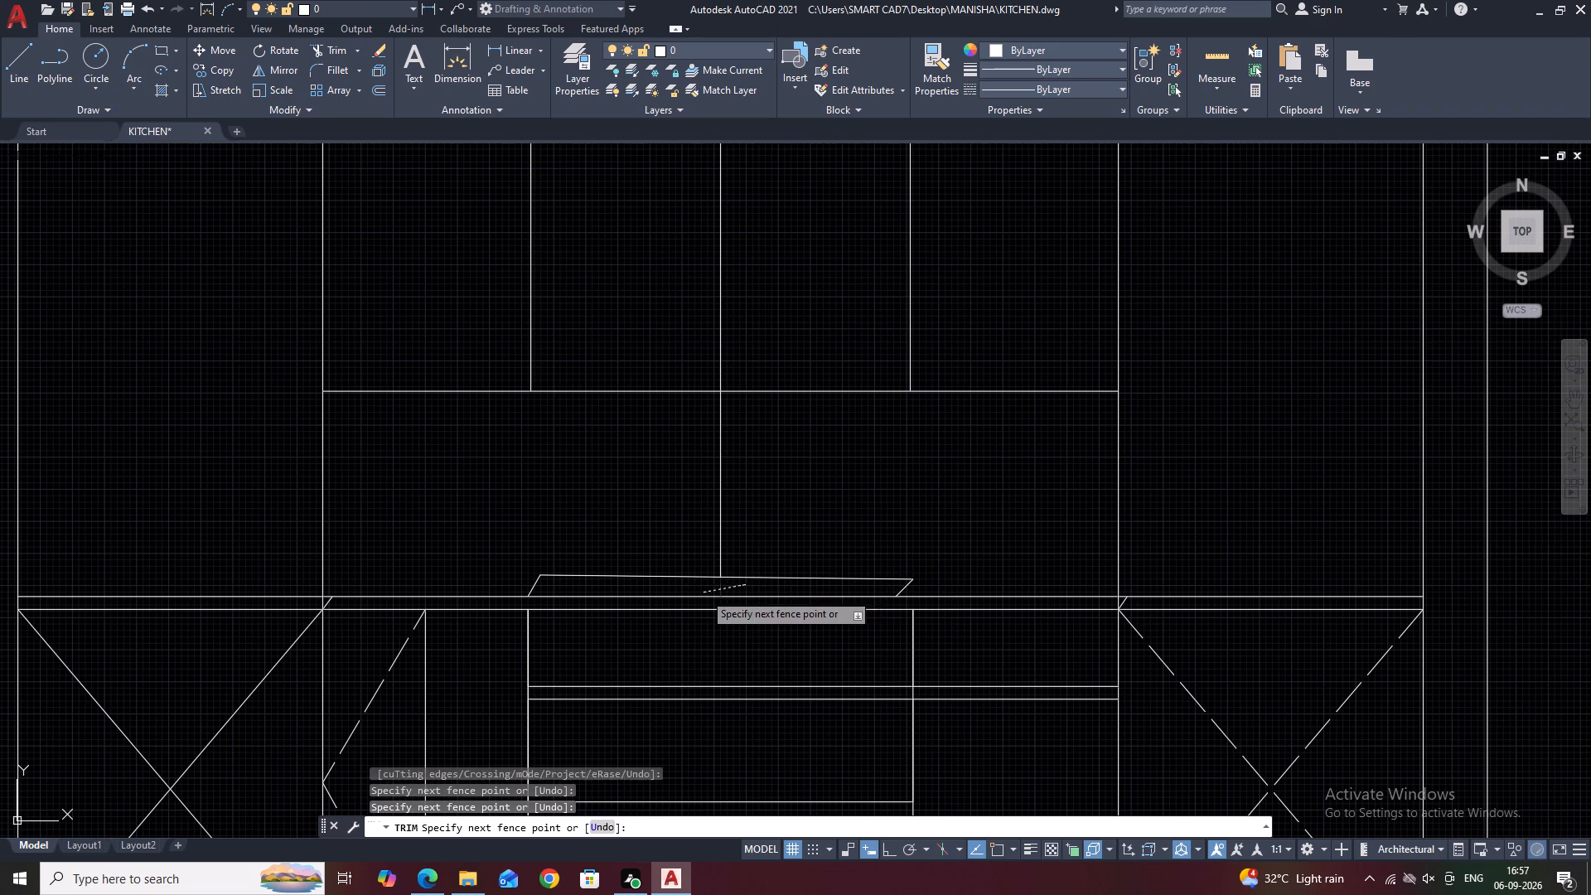
click(761, 540)
drag(686, 506, 679, 498)
scroll(714, 515, down, 2)
middle_drag(728, 418, 741, 481)
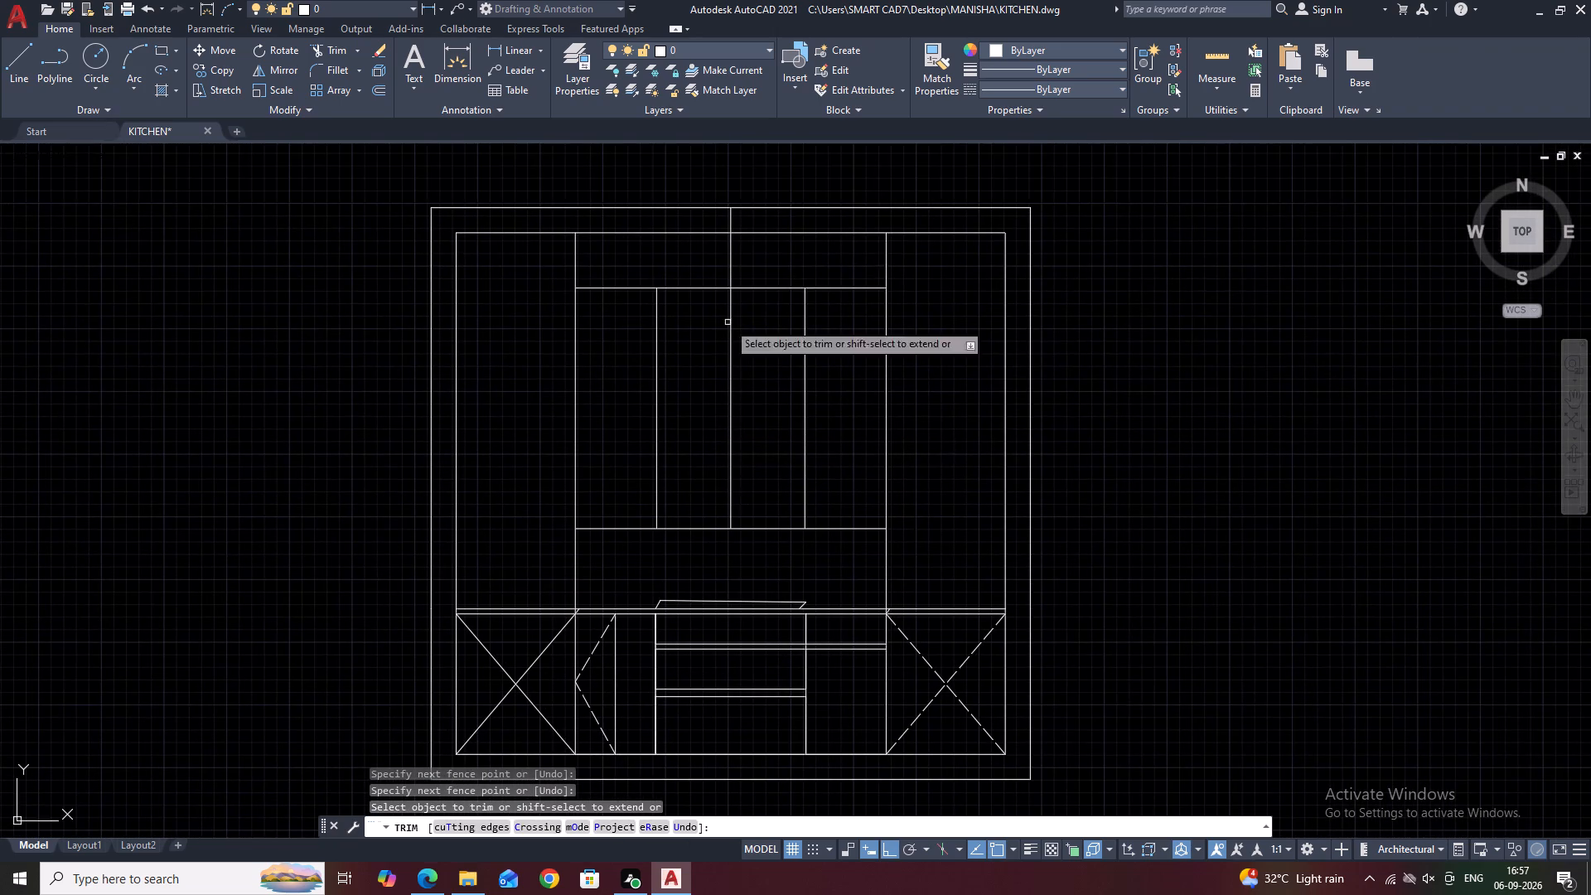
scroll(725, 215, up, 2)
click(671, 221)
click(807, 236)
scroll(531, 264, down, 3)
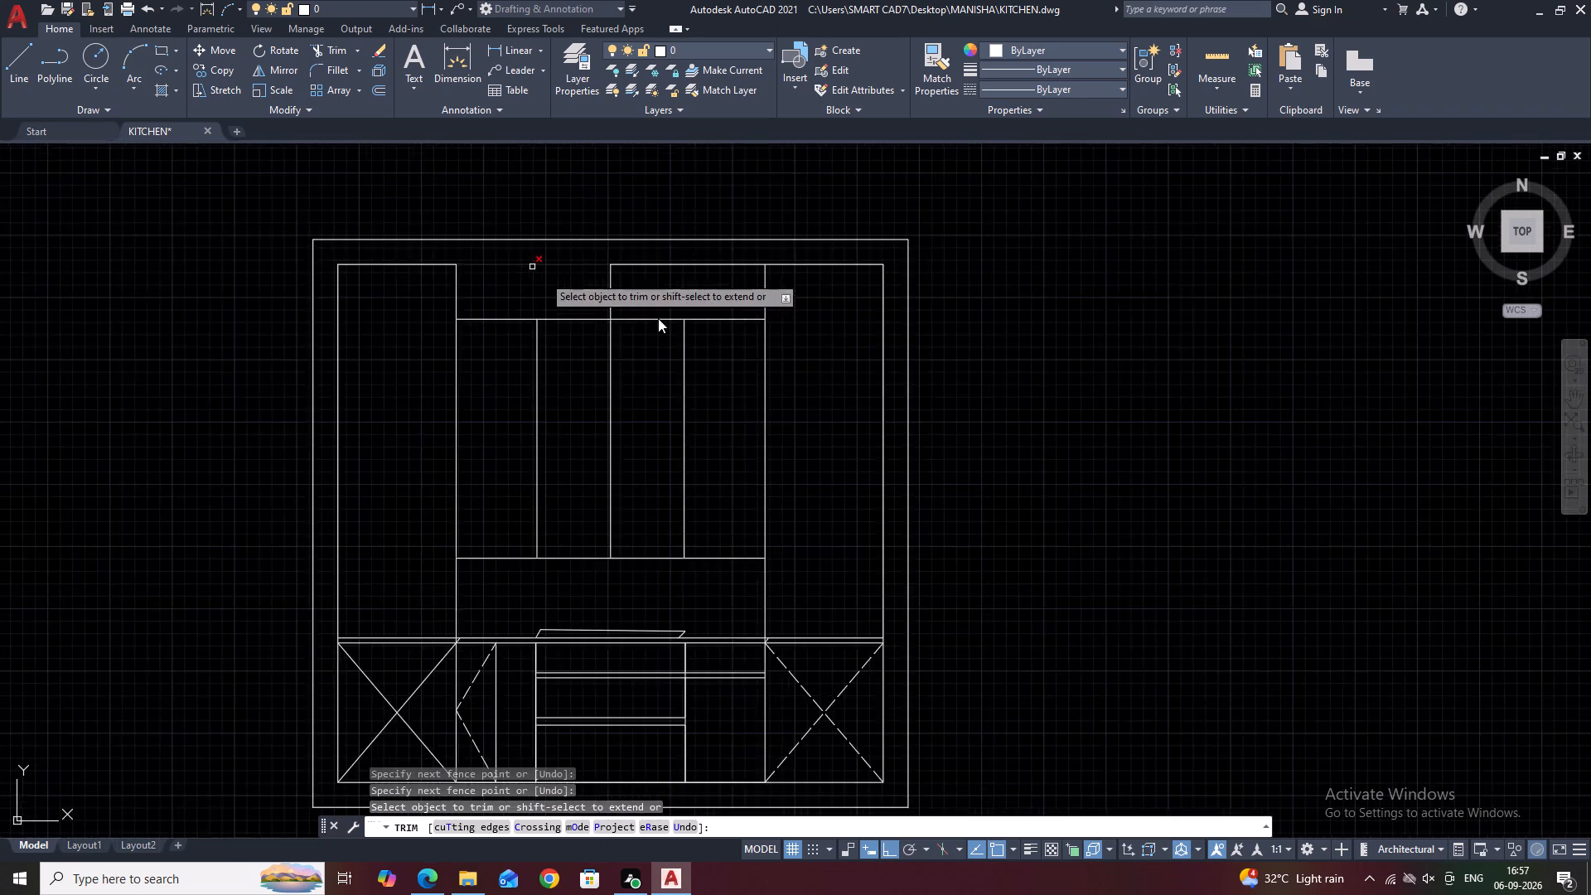
key(Escape)
middle_drag(510, 440, 659, 474)
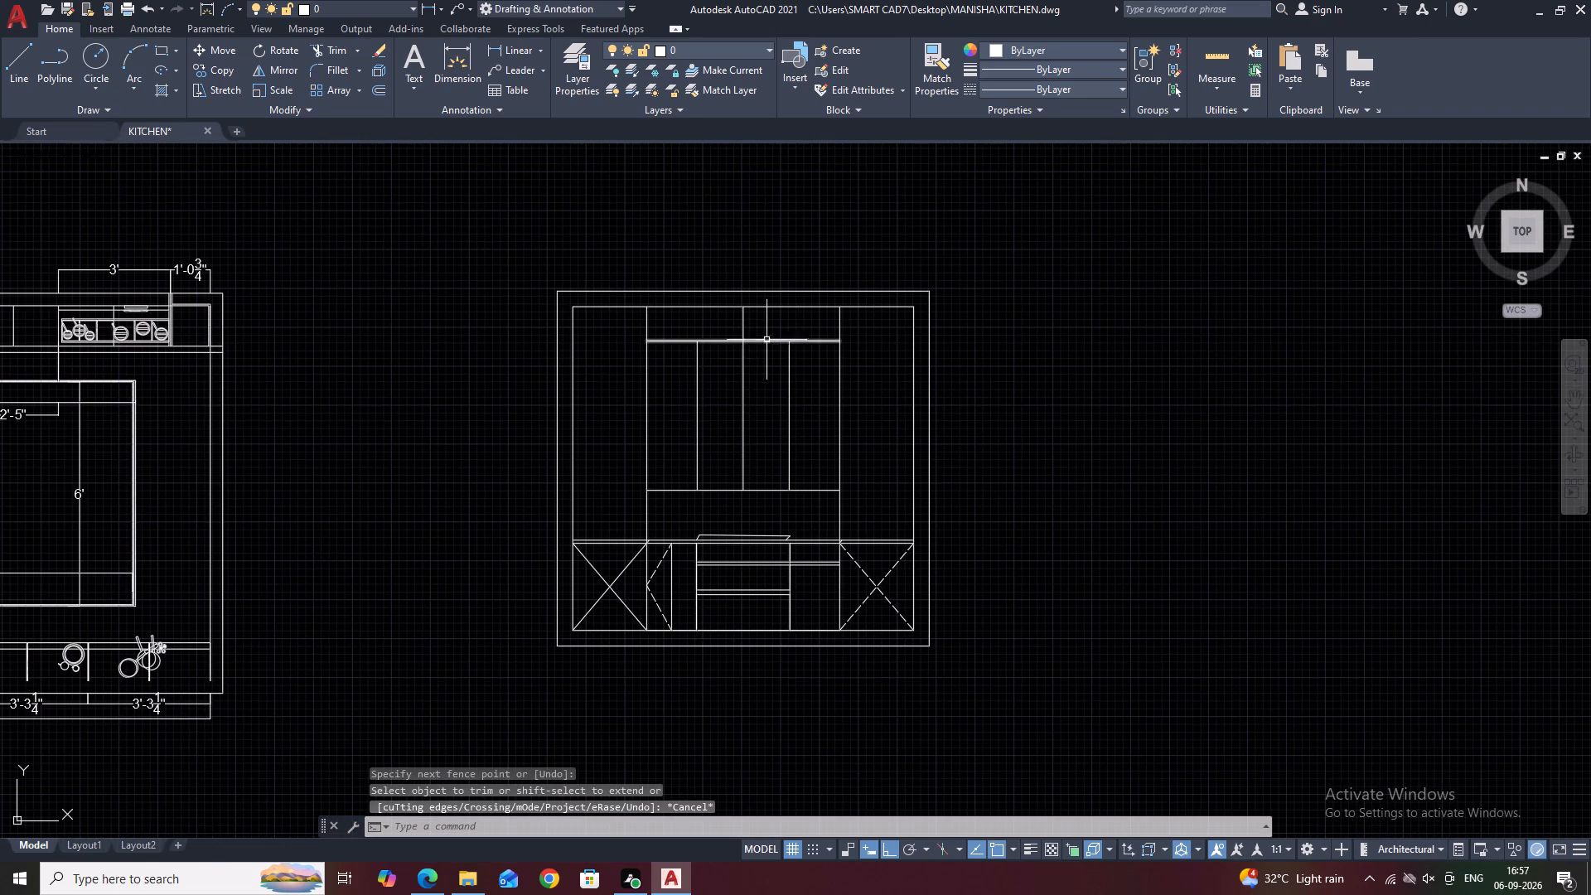
middle_drag(770, 341, 776, 372)
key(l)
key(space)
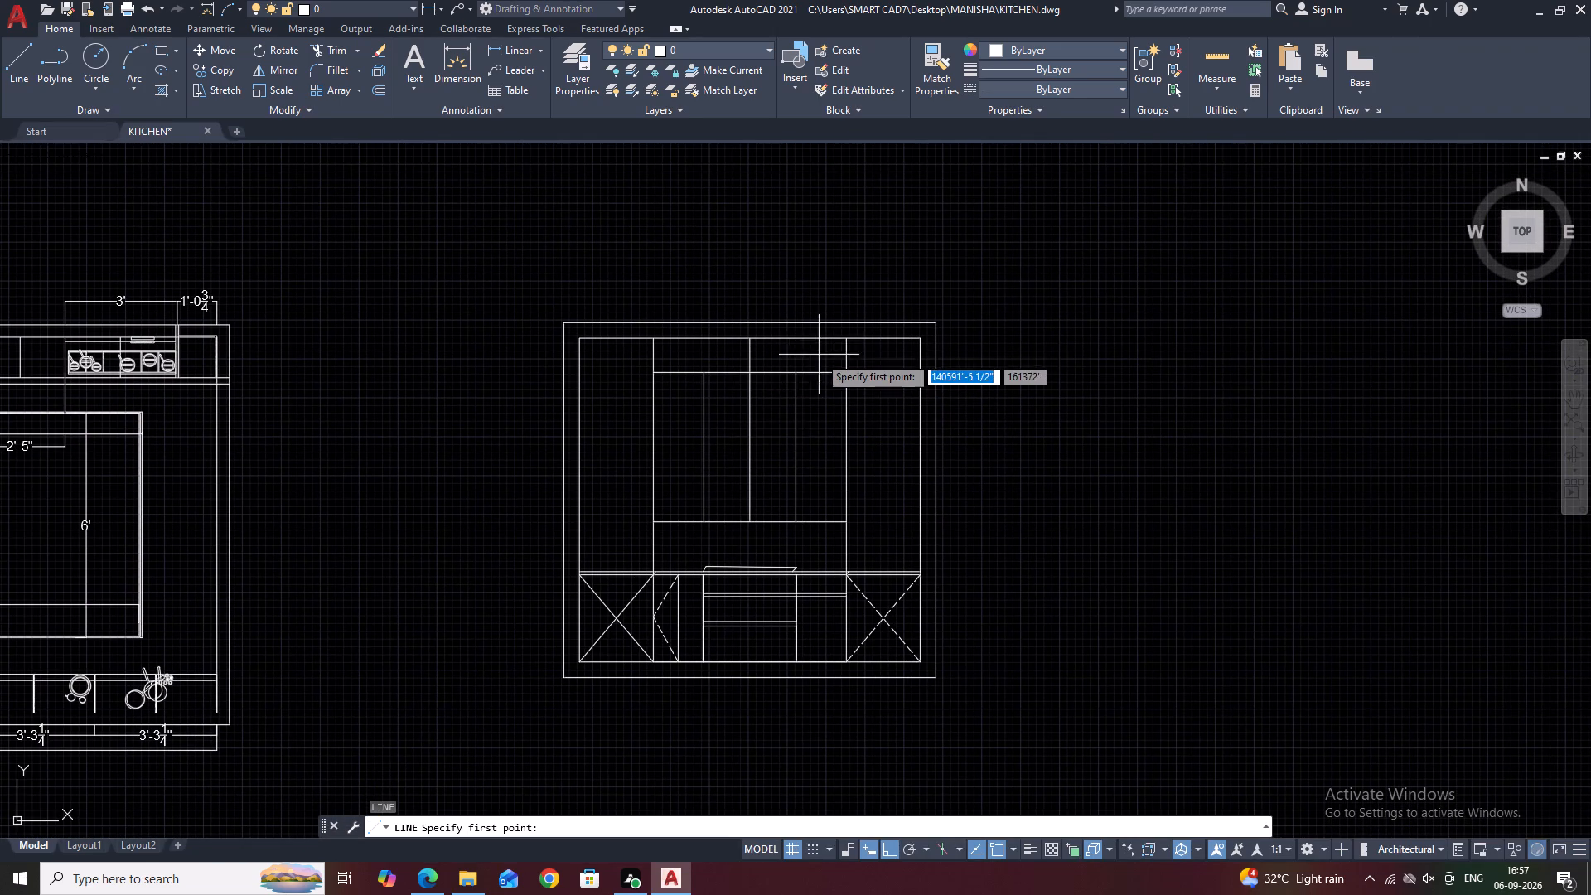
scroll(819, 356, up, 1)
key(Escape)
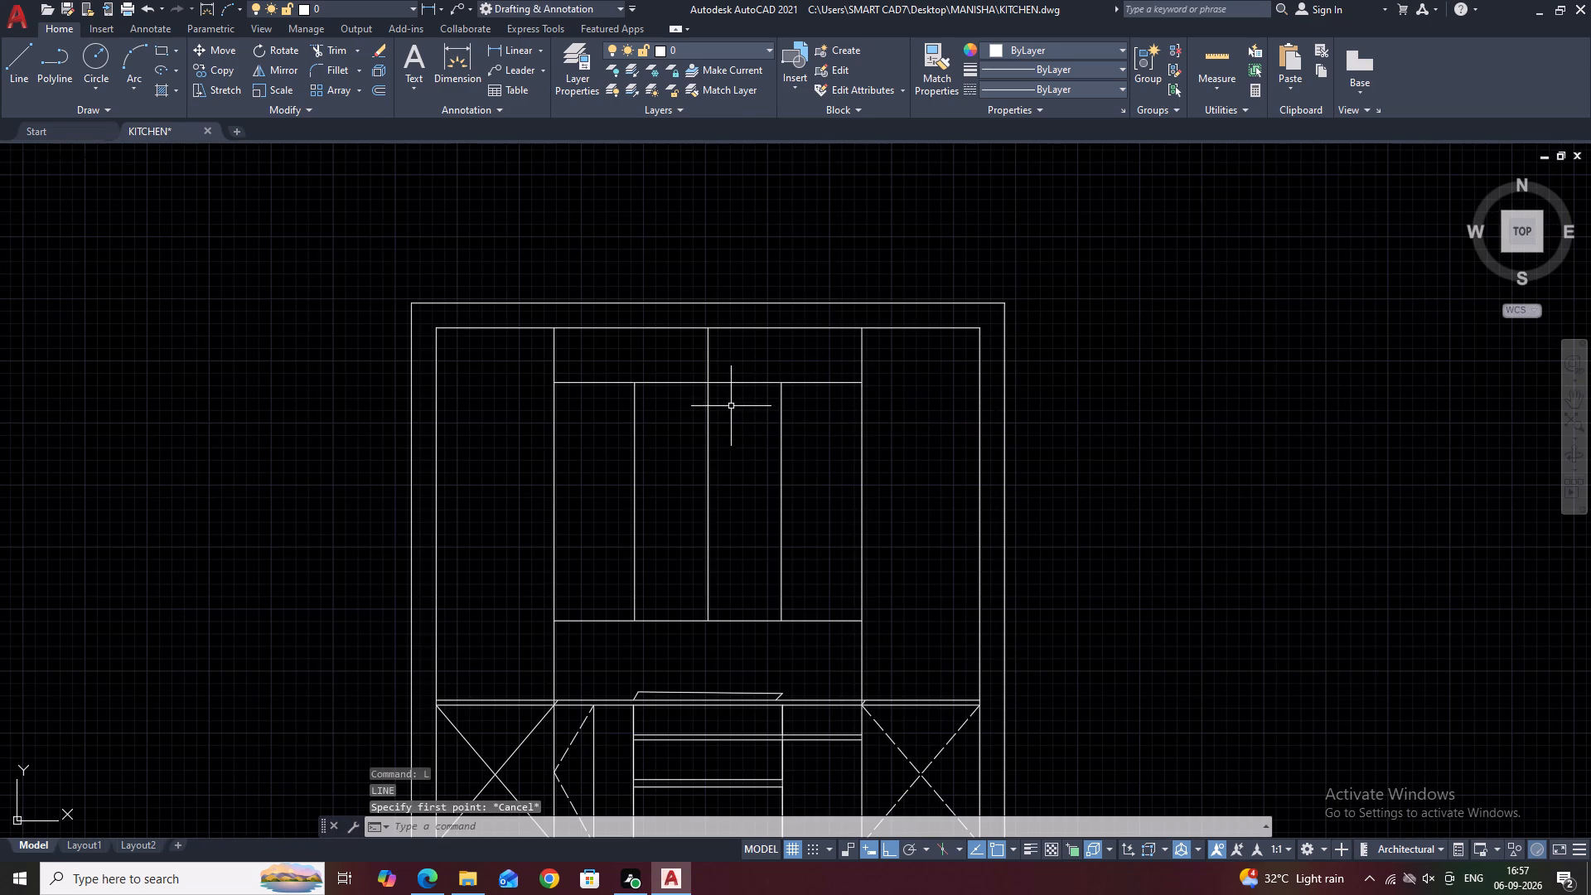
Offset the upper horizontal line 1" downward and the four vertical lines on either side of the central divider 1" toward it.
click(745, 381)
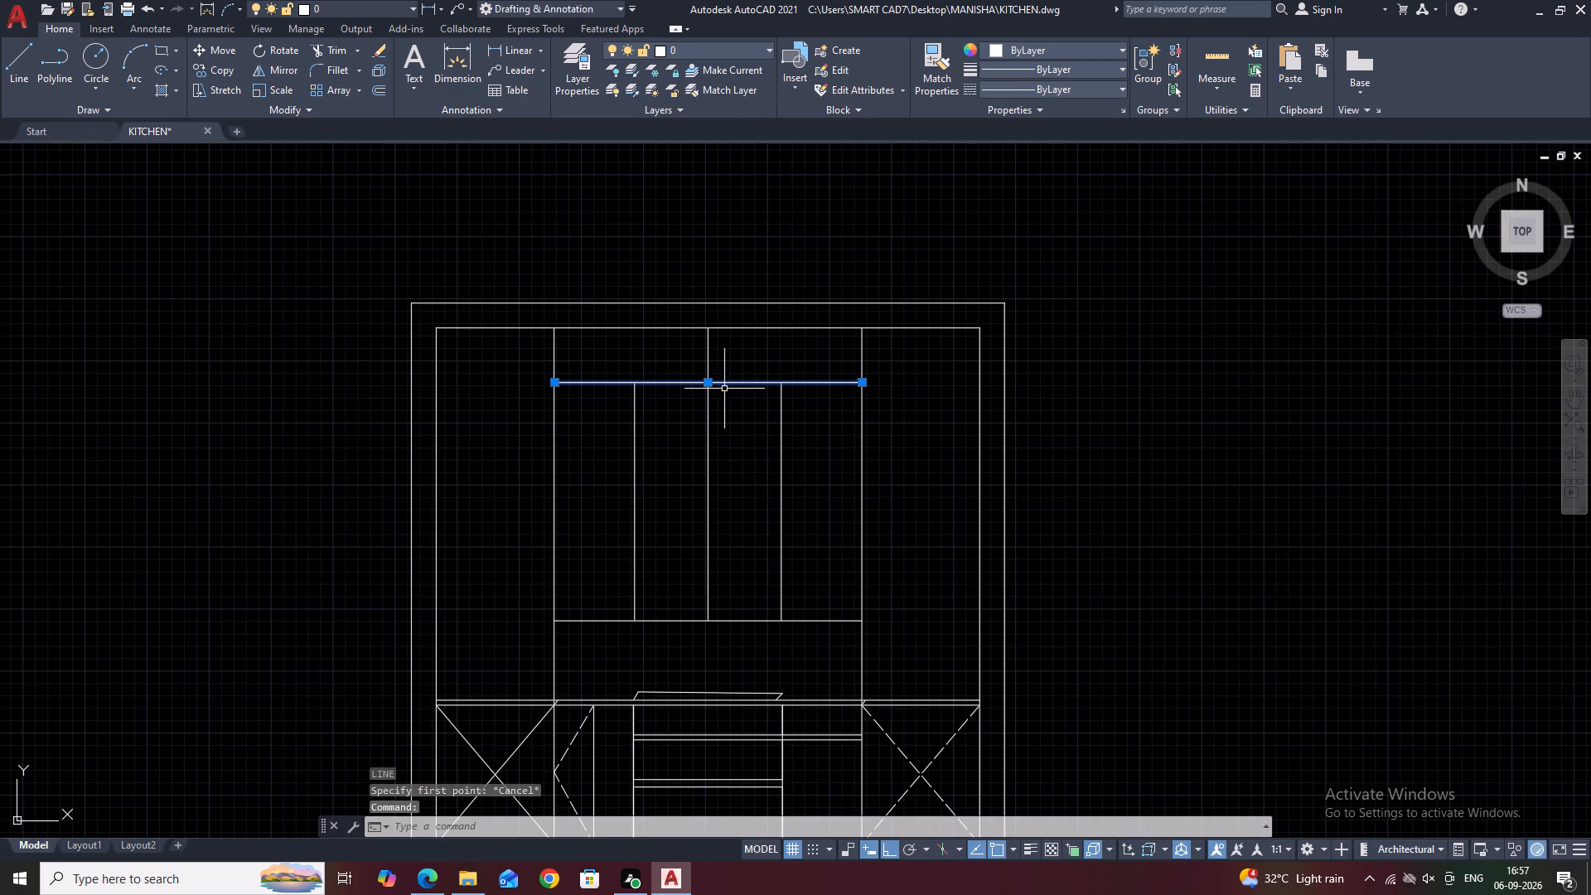
text(O)
key(space)
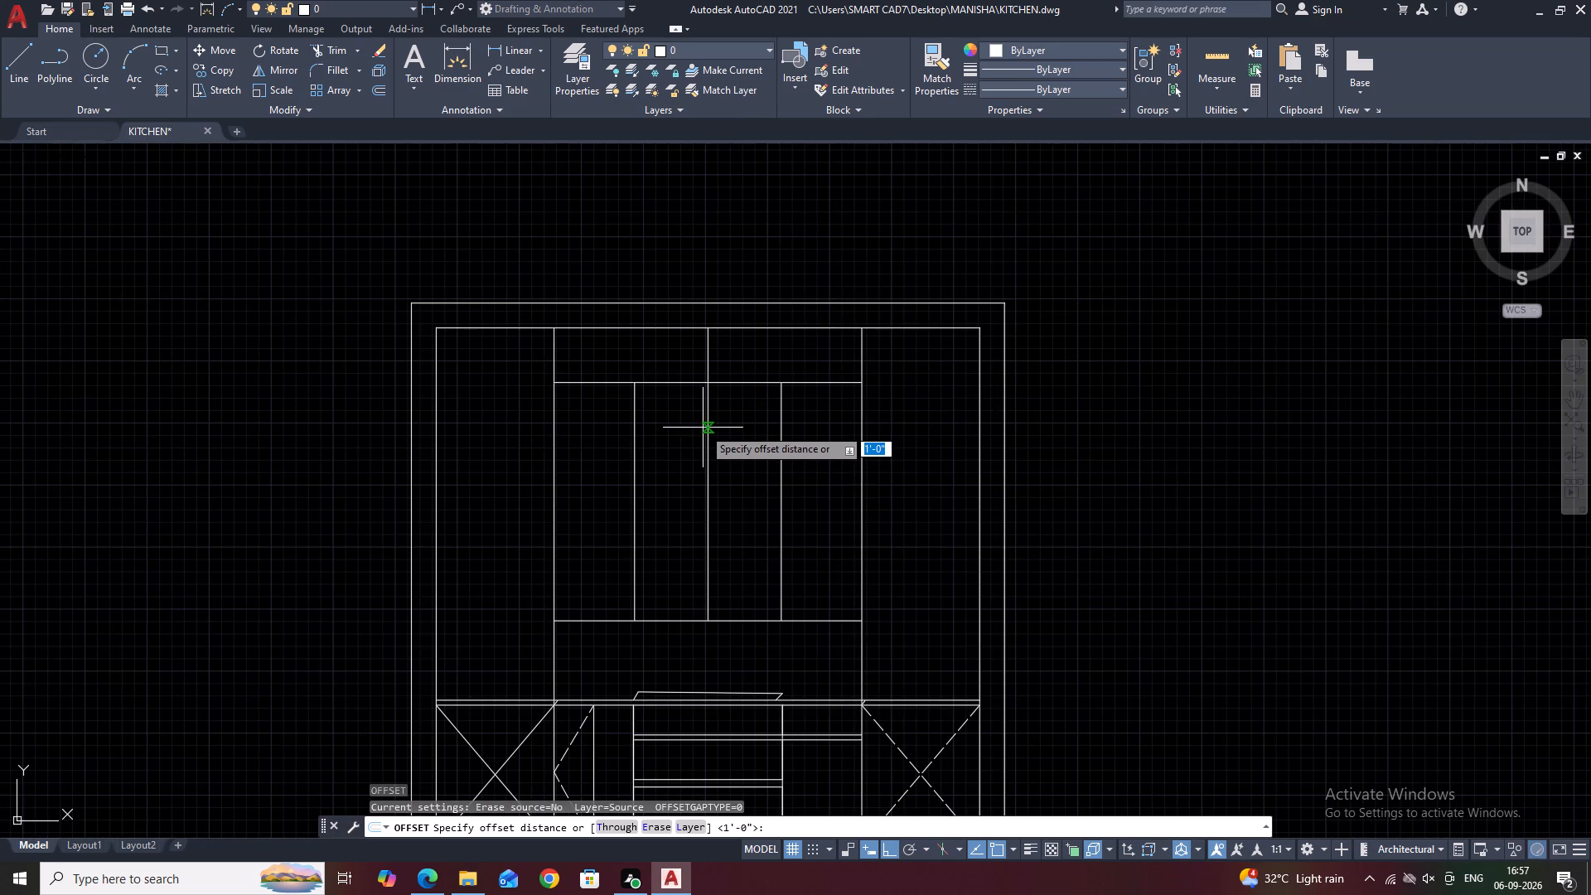
text(1)
key(space)
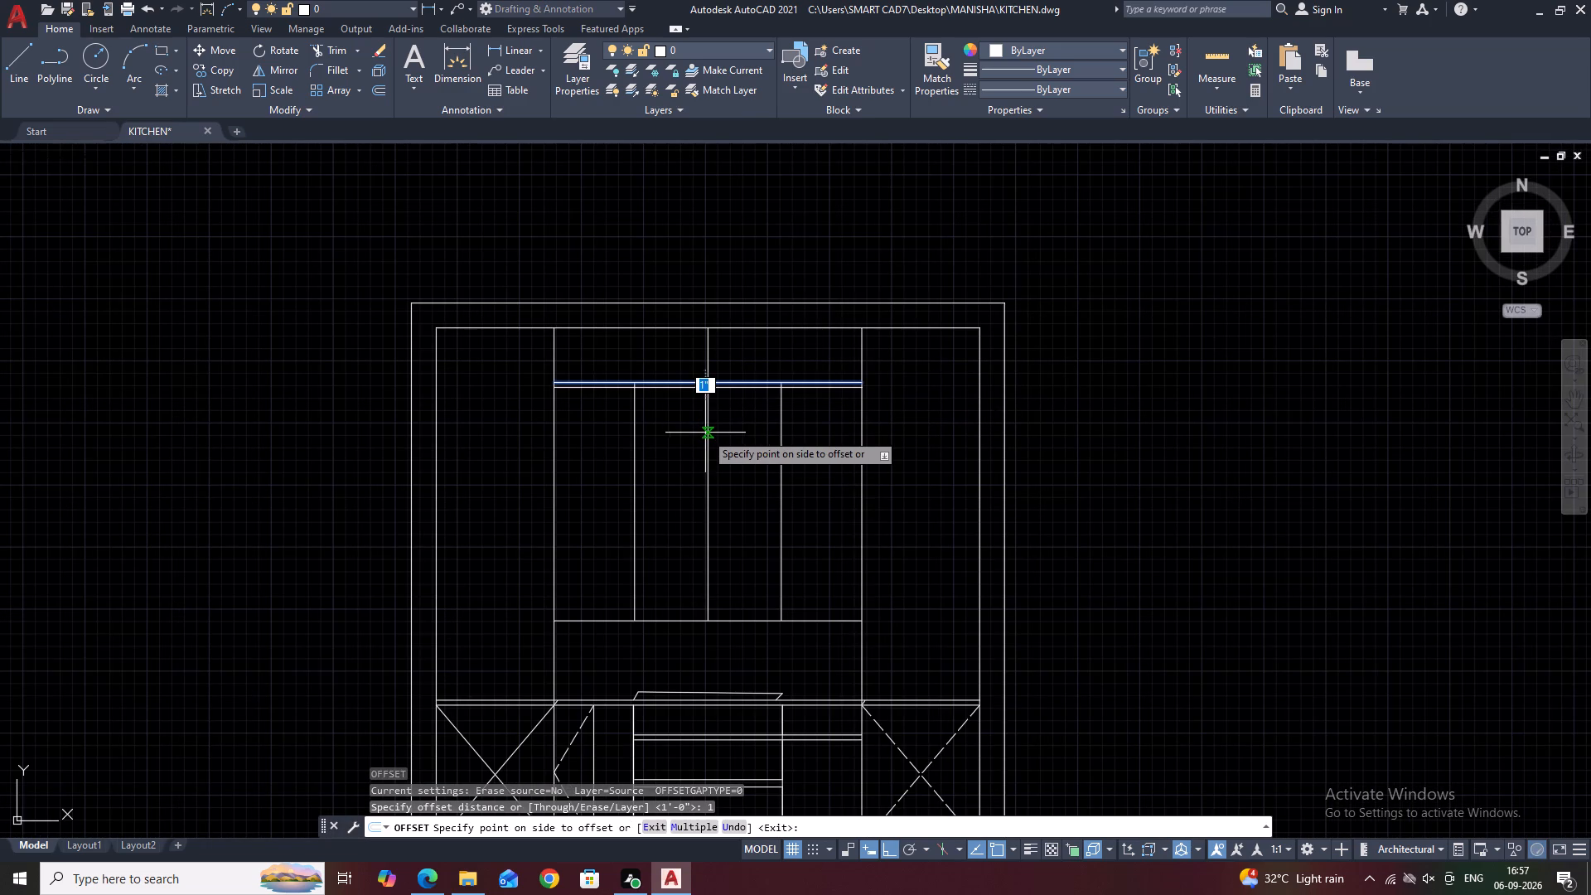
click(718, 448)
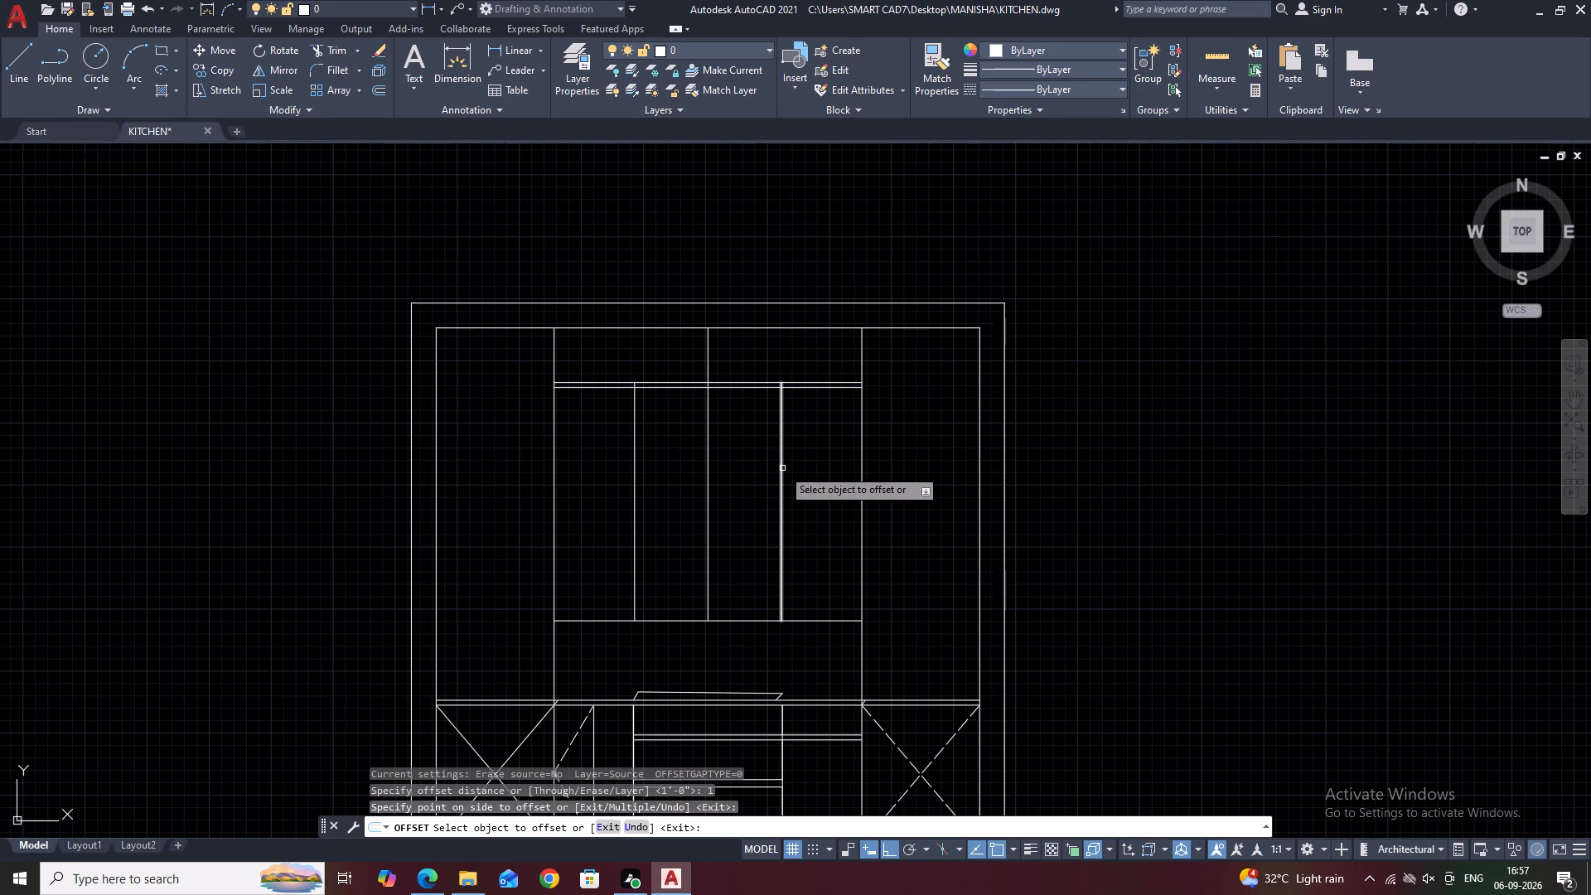
click(782, 468)
click(762, 470)
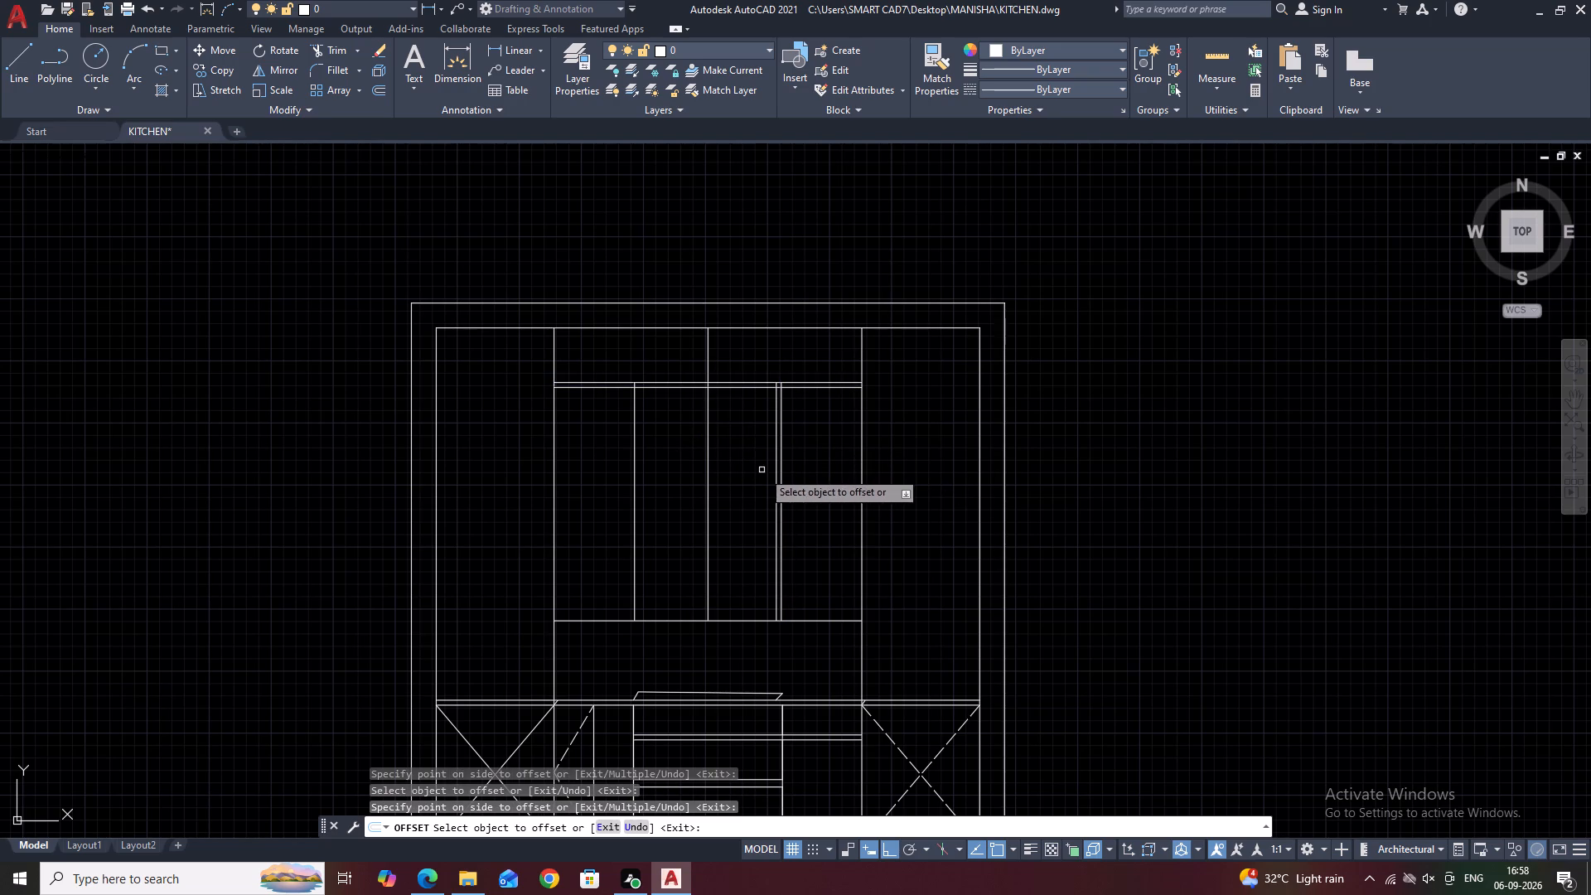
click(861, 481)
click(823, 471)
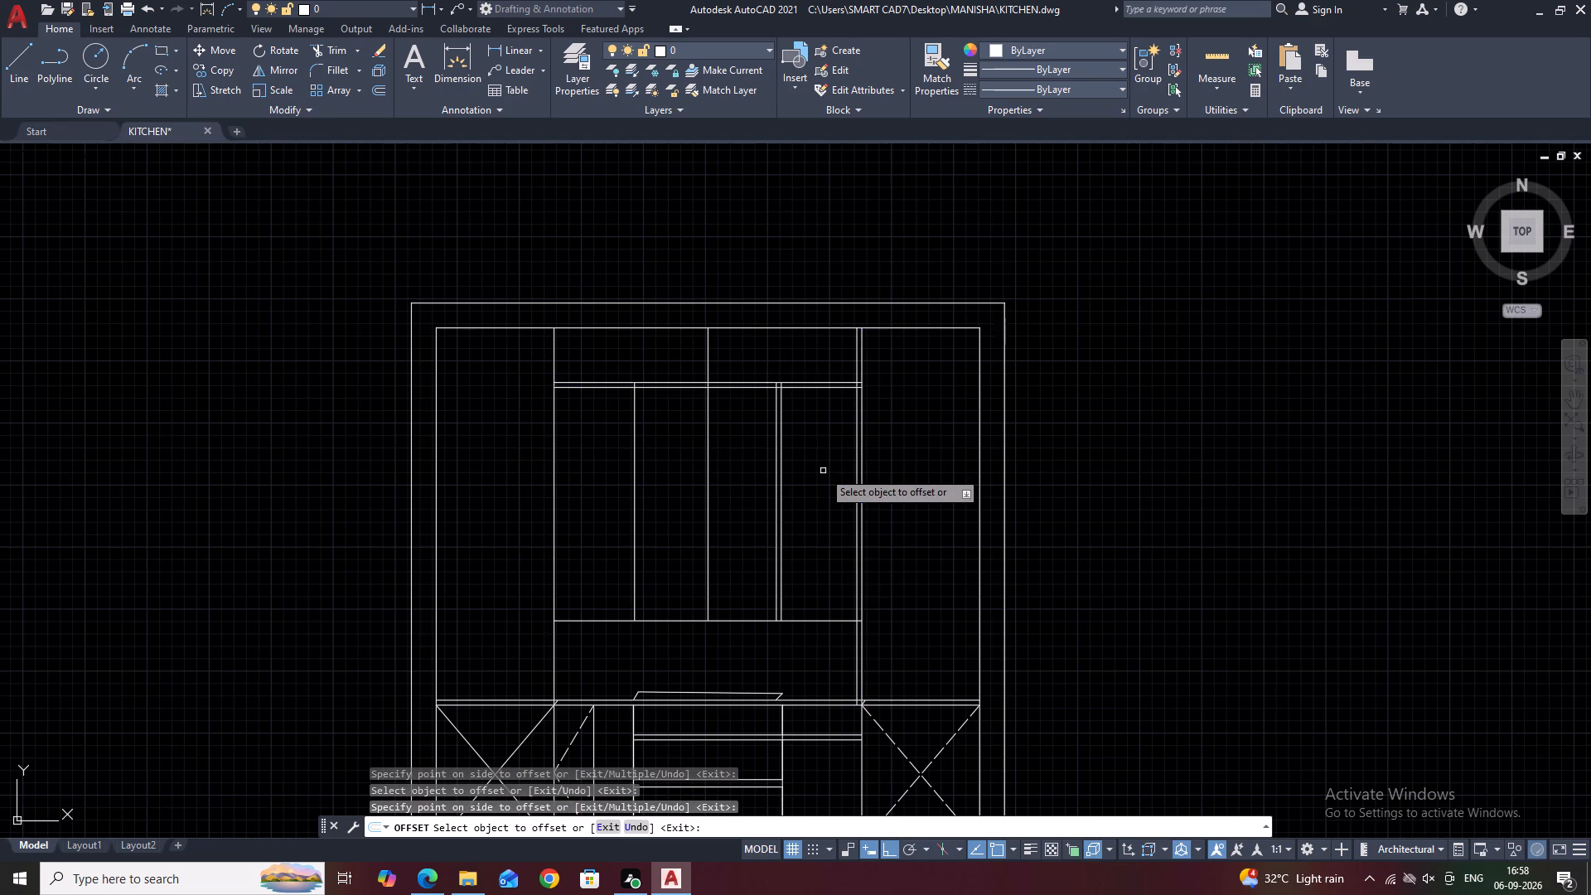
click(553, 457)
click(607, 469)
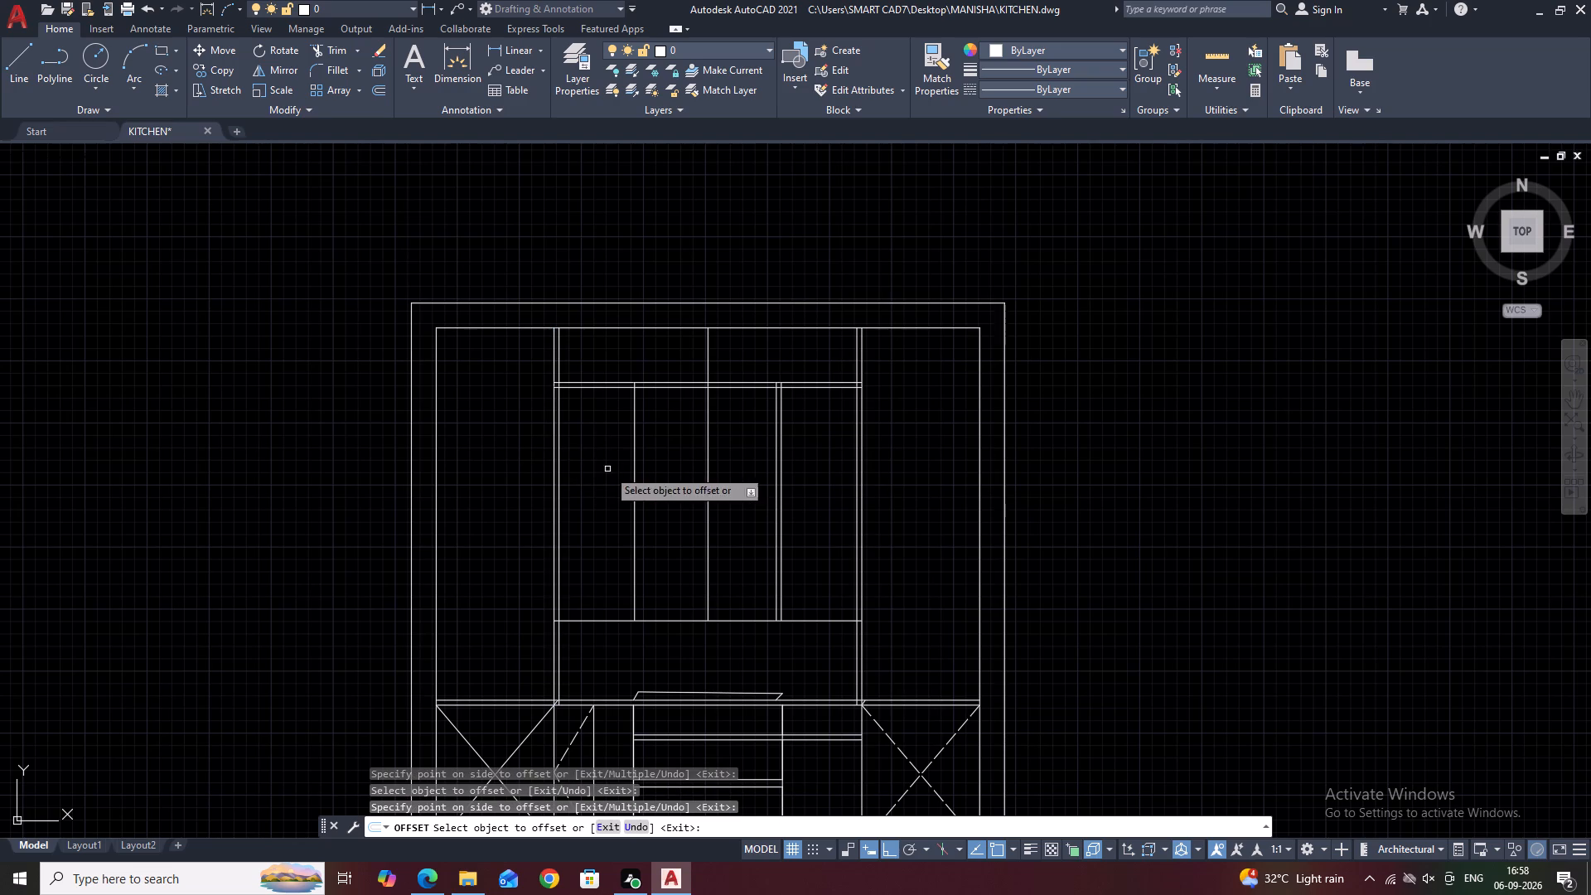
click(636, 461)
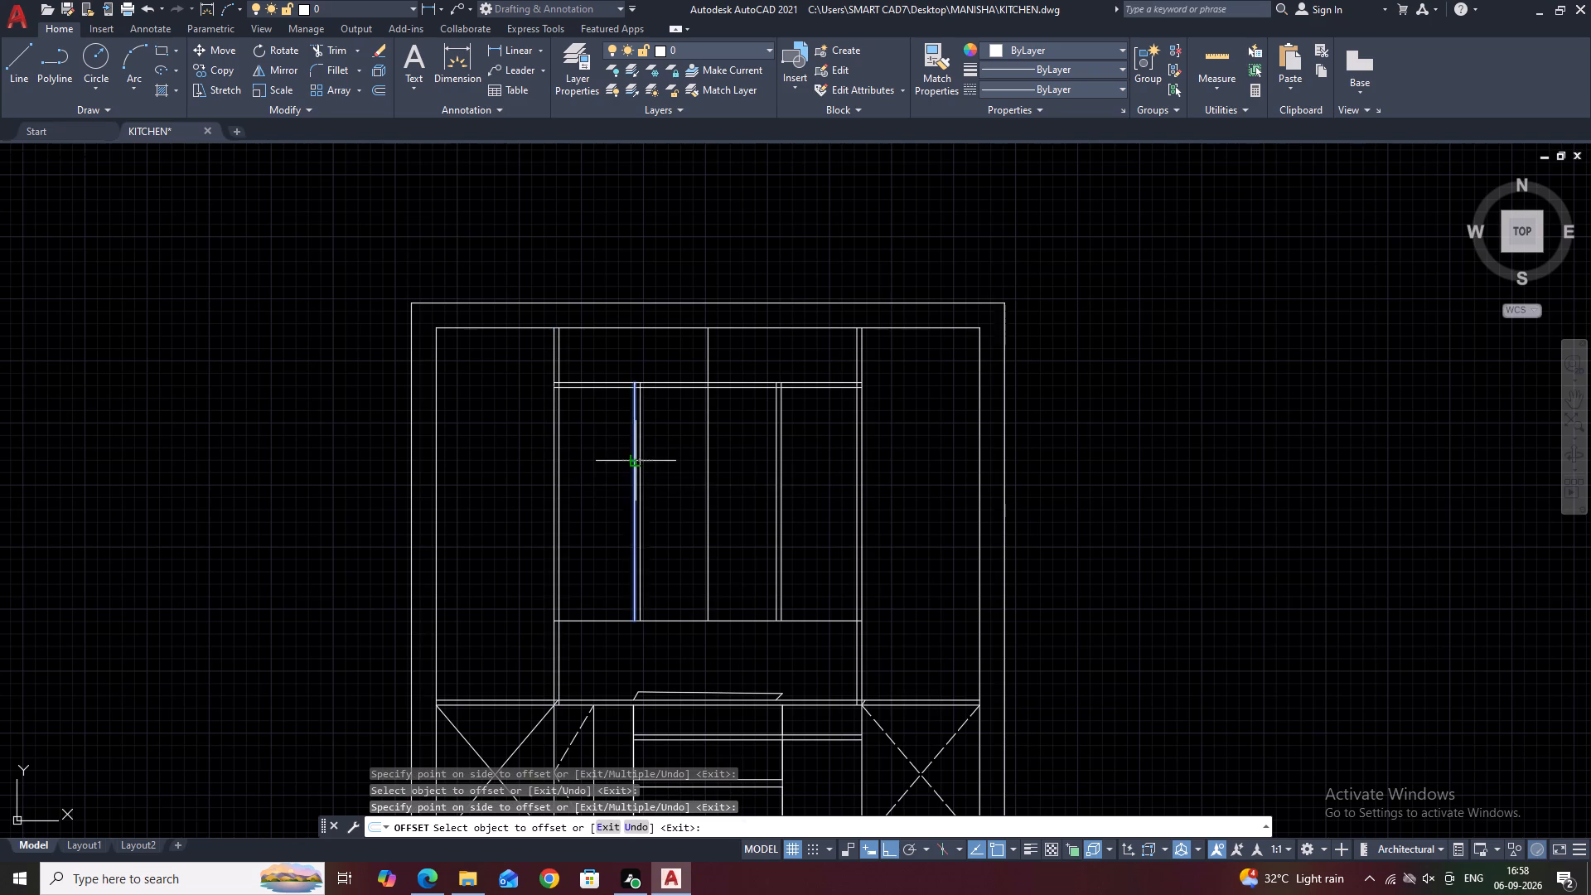
click(669, 475)
key(Escape)
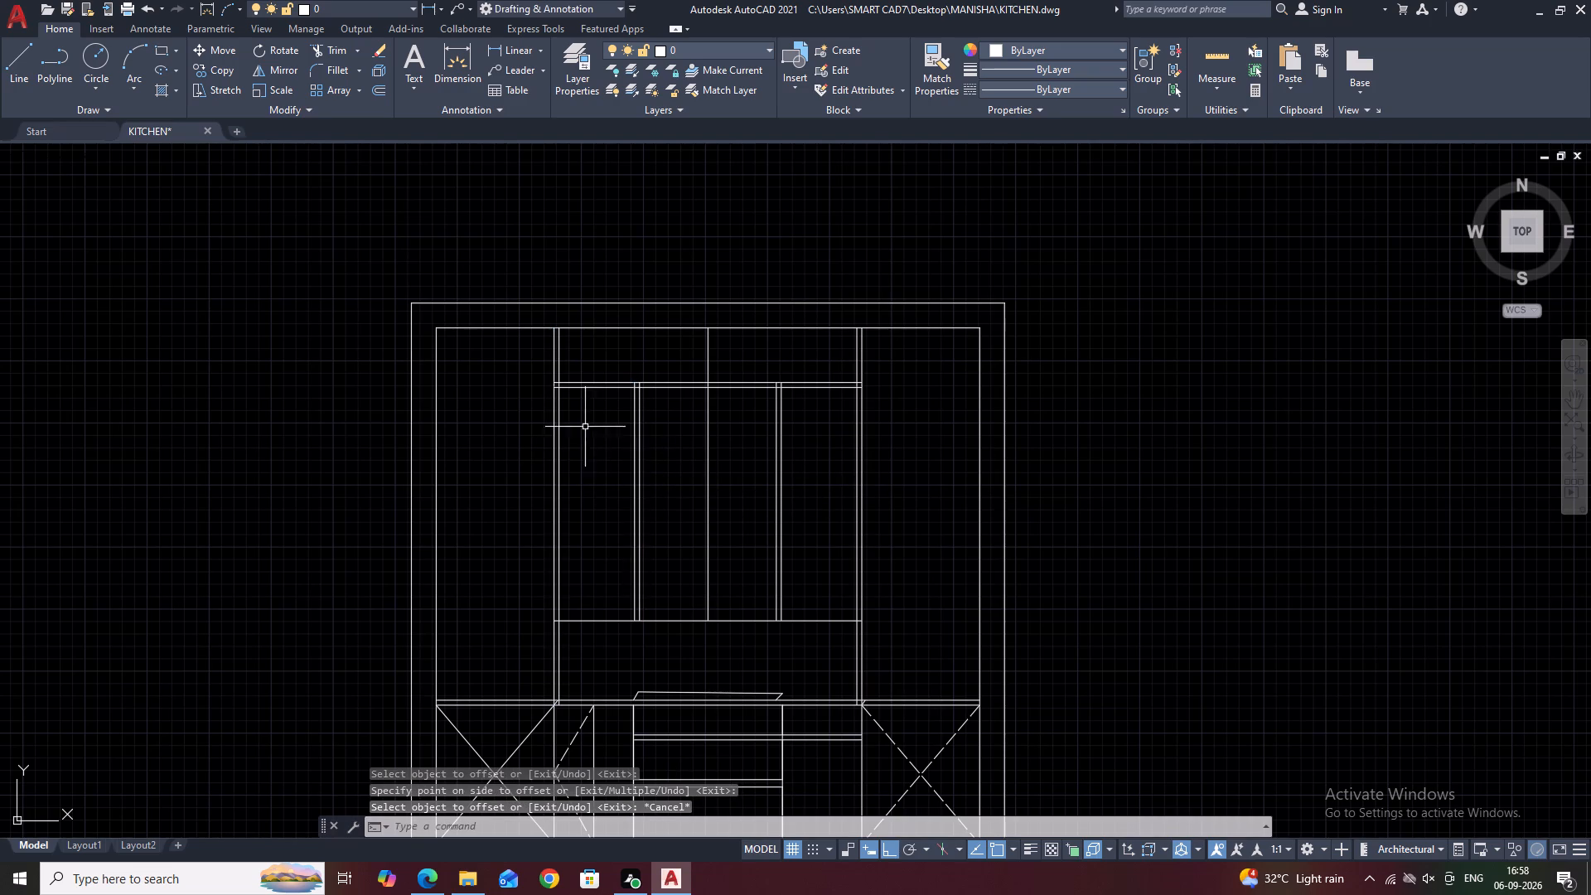
Trim the paired vertical lines at the right crossed bay where they run through the countertop thickness.
middle_drag(622, 609, 730, 515)
key(t)
key(r)
key(space)
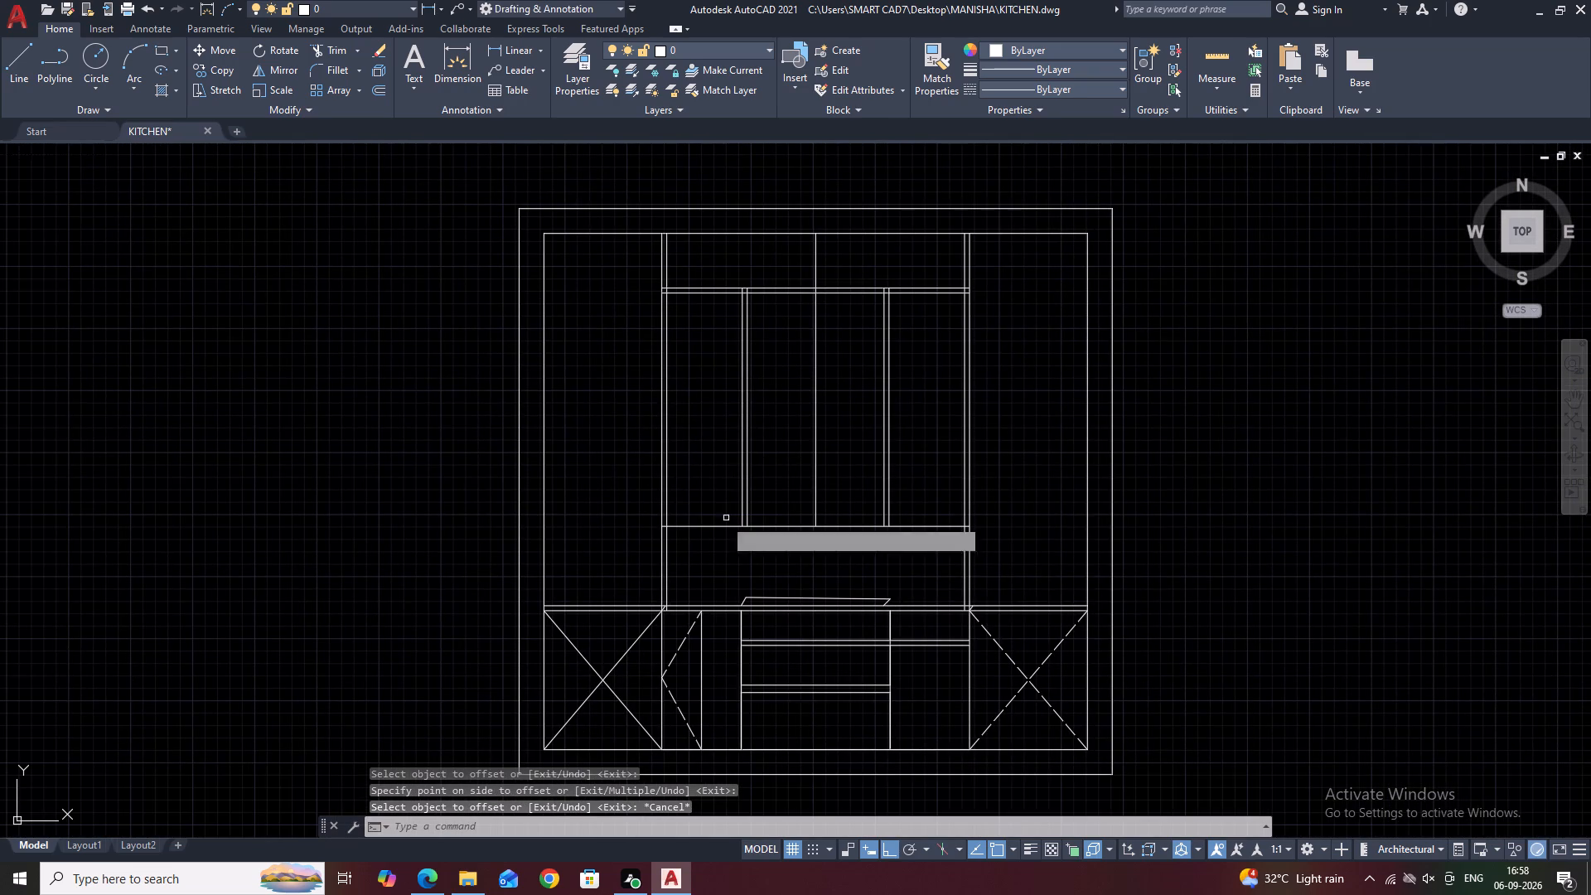
scroll(937, 622, up, 3)
scroll(1052, 578, up, 2)
click(1070, 555)
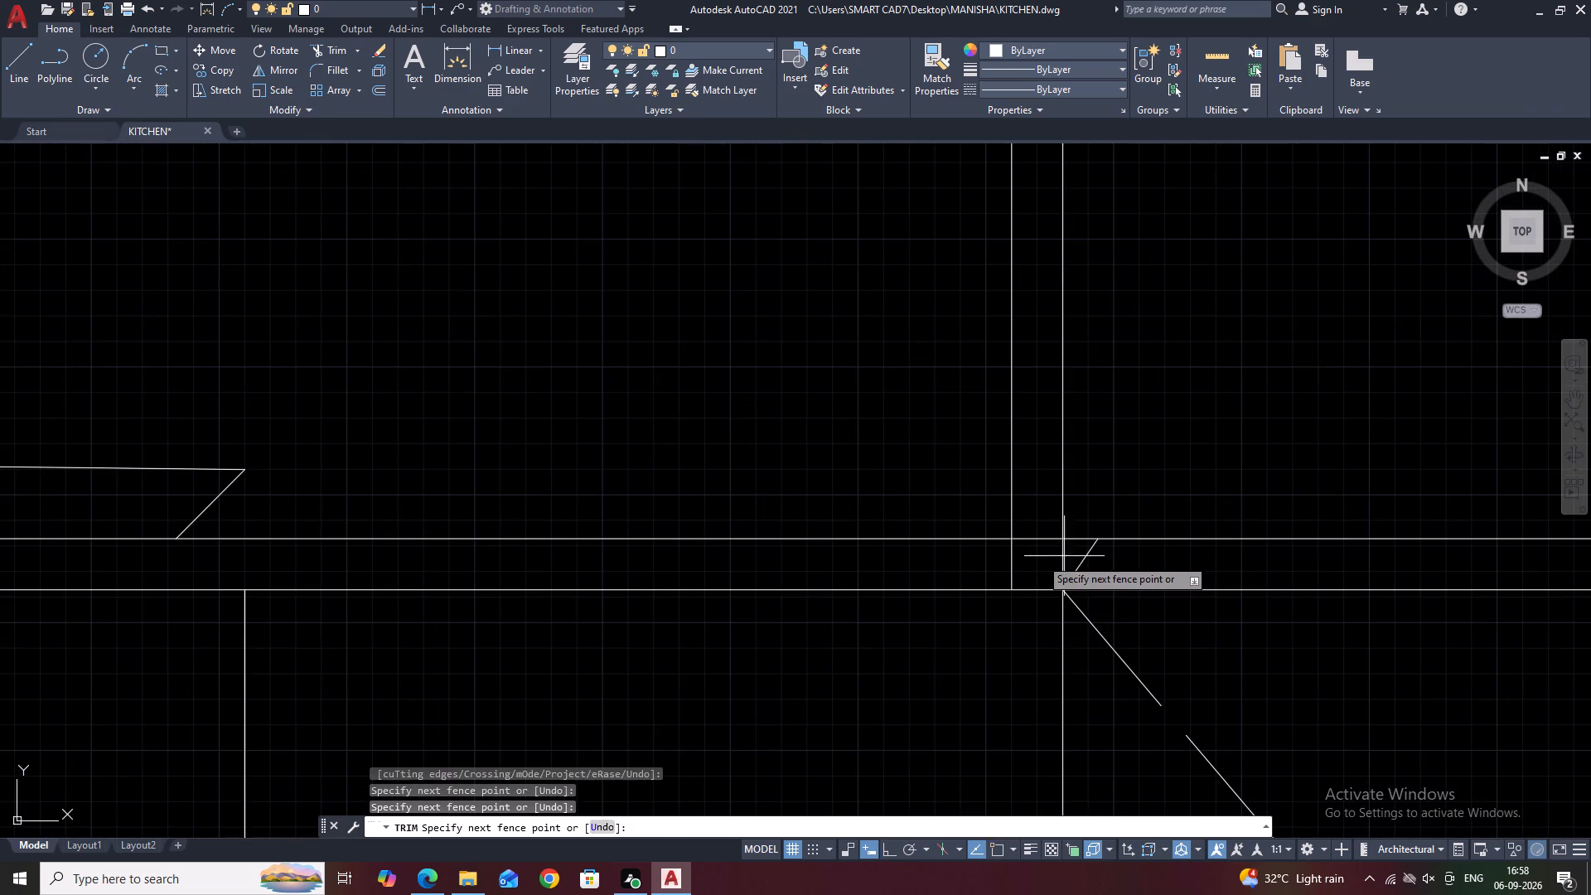
click(1012, 558)
scroll(816, 542, down, 4)
click(862, 547)
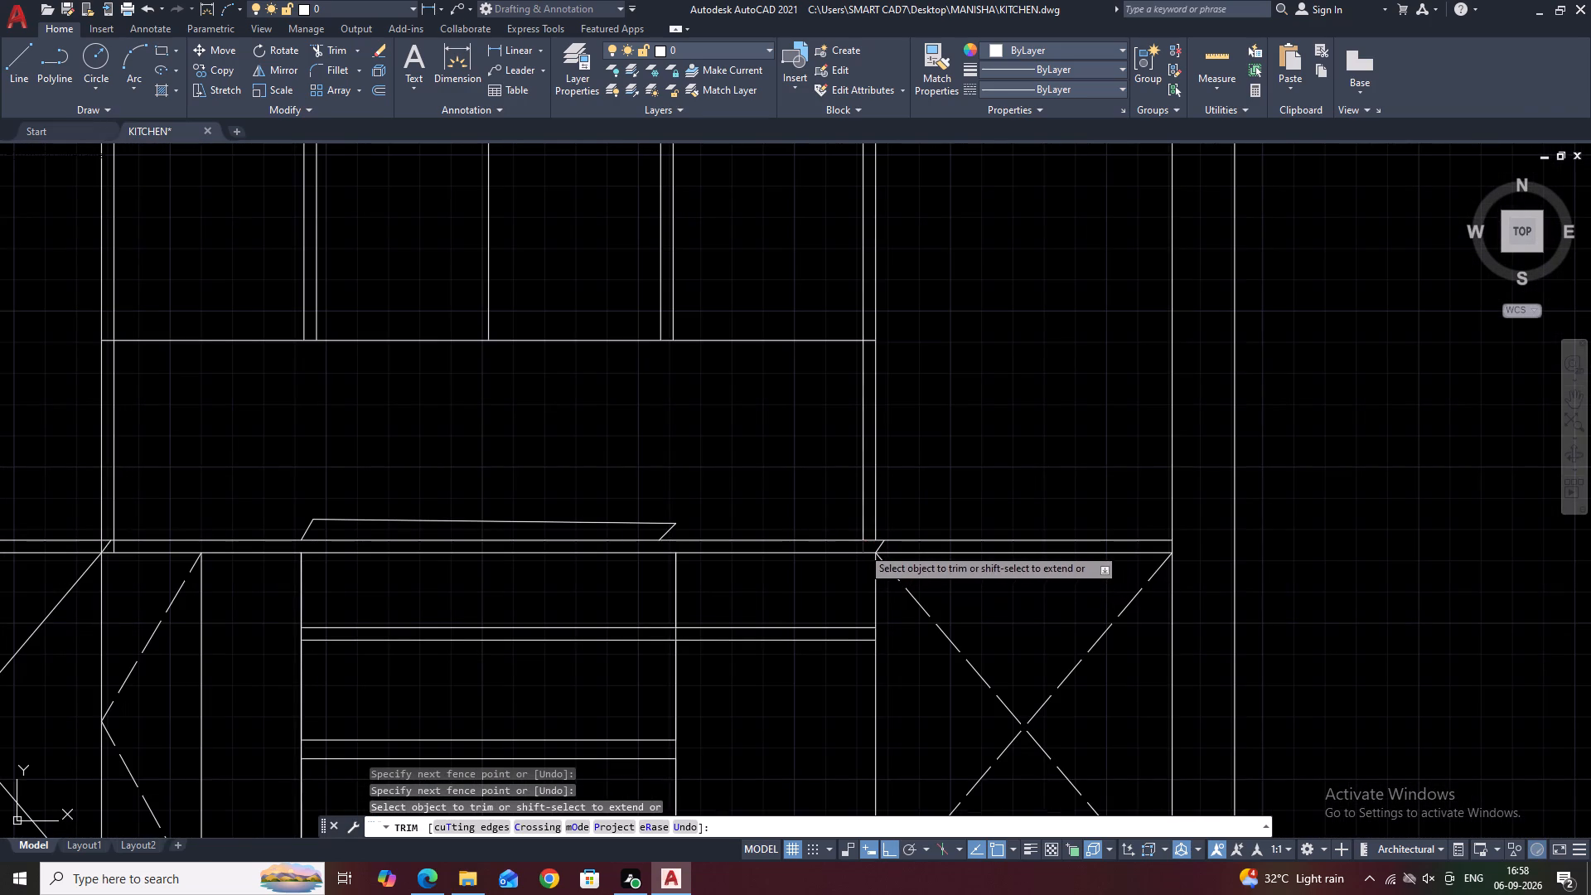
Trim the paired vertical lines at the left crossed bay where they run through the countertop thickness.
scroll(636, 573, down, 2)
middle_drag(520, 568, 776, 548)
scroll(646, 559, up, 1)
scroll(706, 525, up, 2)
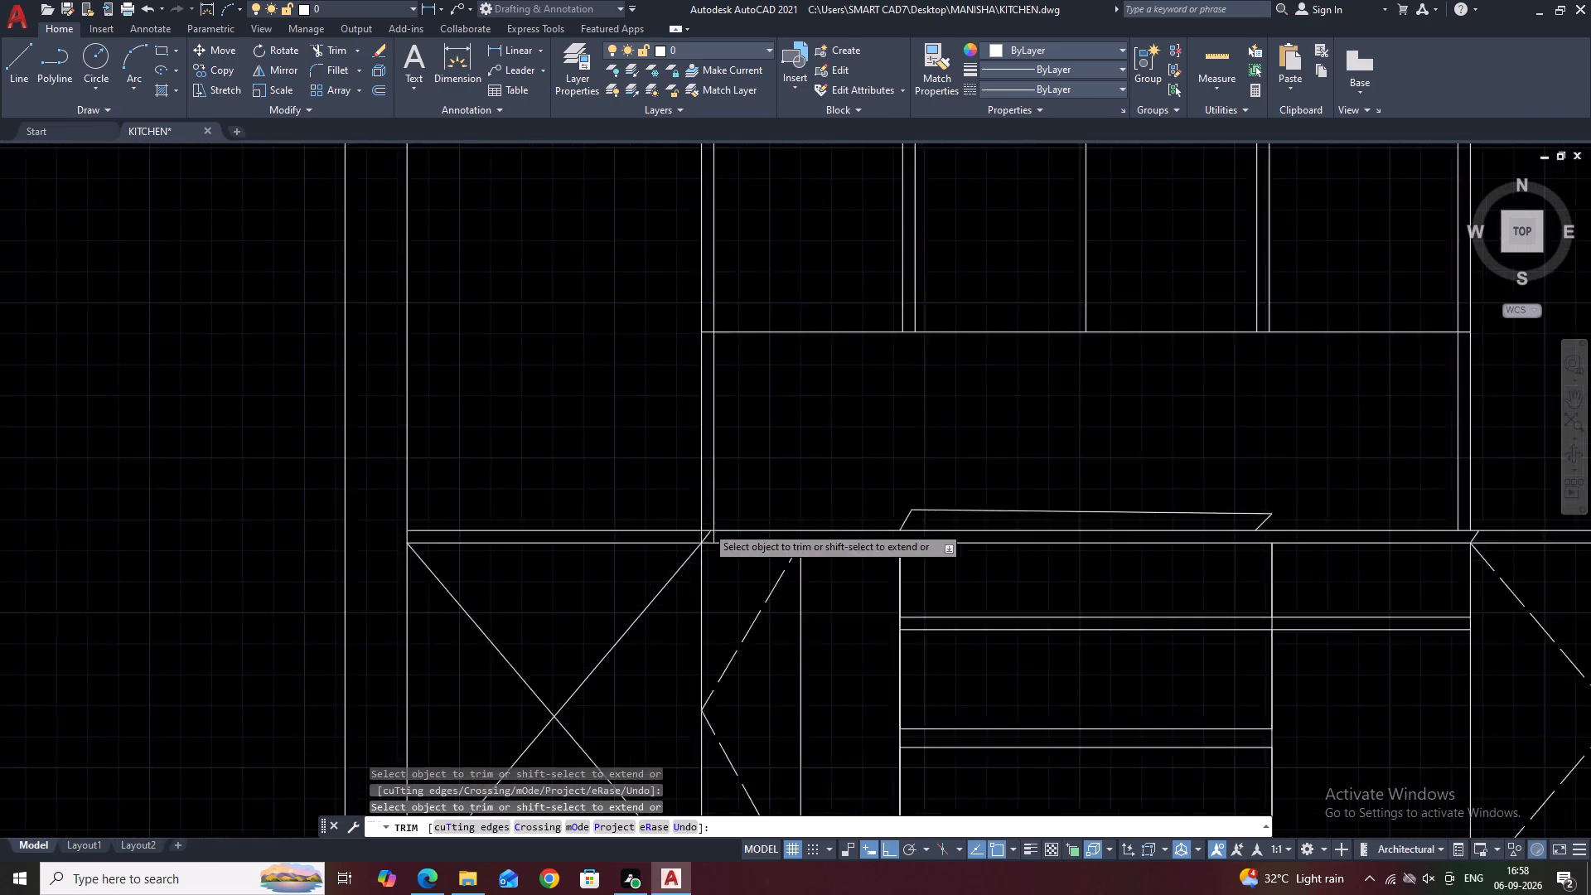
scroll(707, 521, up, 3)
click(730, 611)
click(699, 590)
click(634, 580)
click(622, 573)
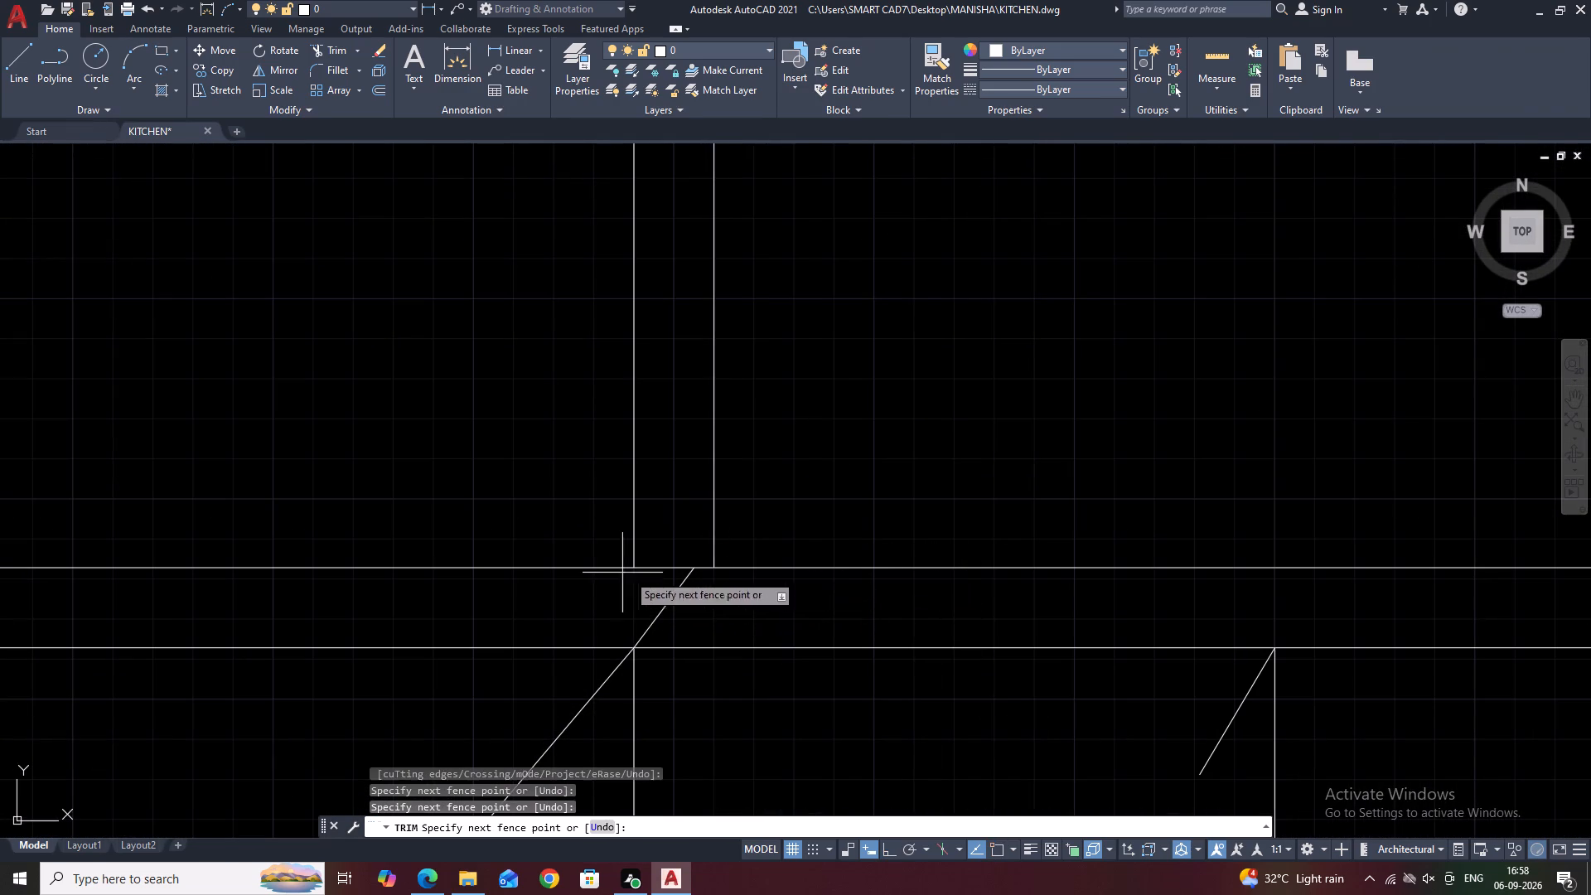
scroll(670, 589, down, 2)
click(652, 591)
scroll(665, 544, down, 3)
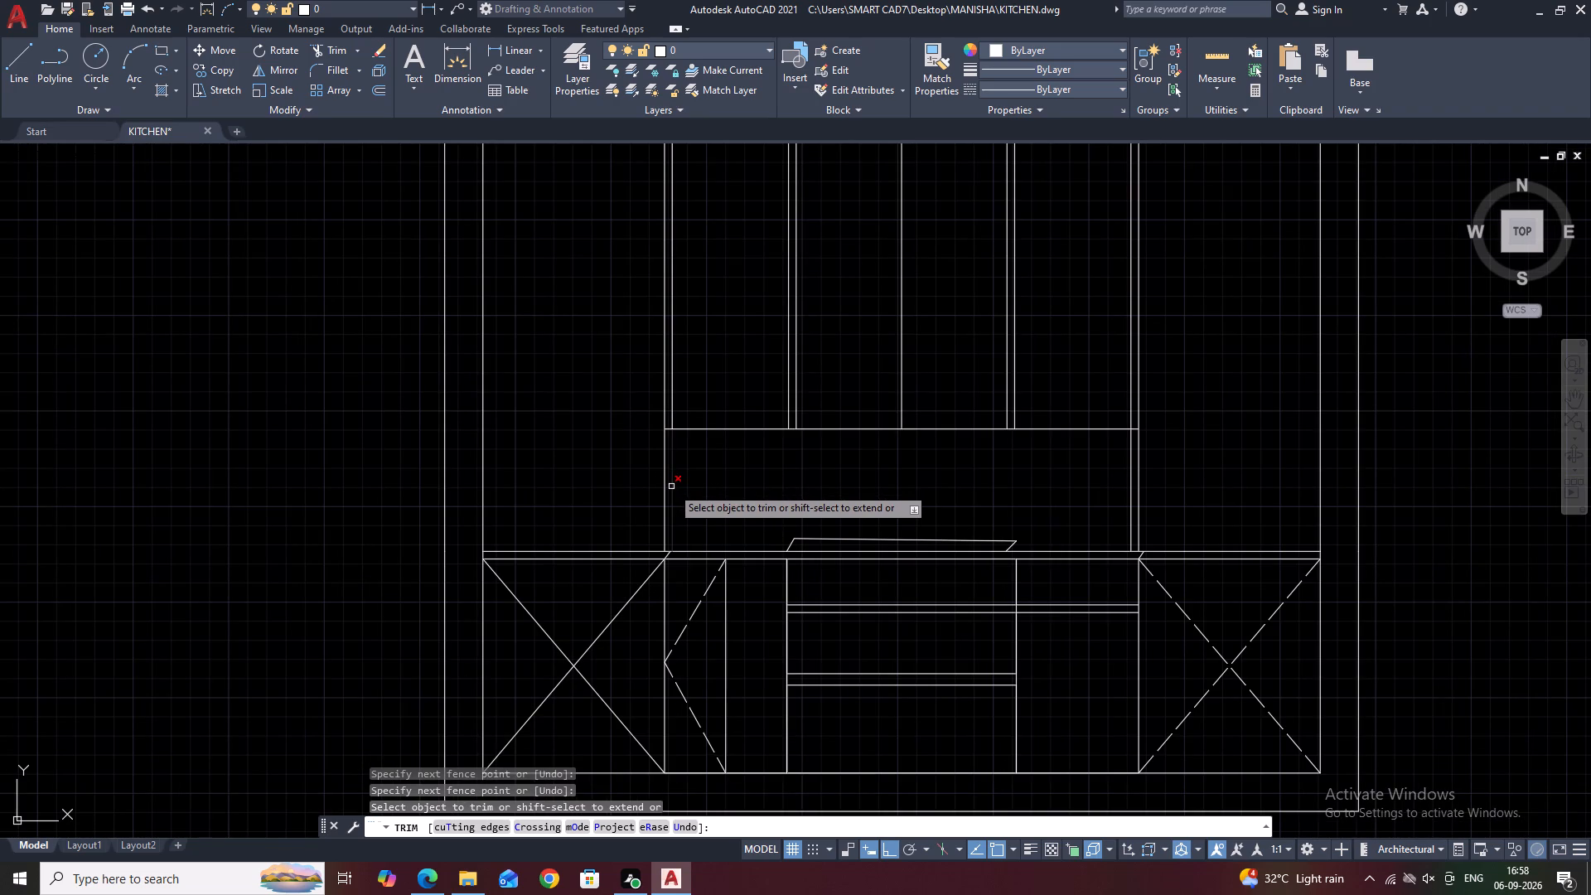
Trim the left and right outer vertical pairs between the lower horizontal line and the countertop.
click(679, 480)
click(634, 467)
drag(1188, 477, 1181, 478)
click(978, 474)
Trim the outer vertical pairs and the central divider above the upper horizontal line, up to the inner frame.
middle_drag(1126, 485, 975, 611)
scroll(975, 611, down, 3)
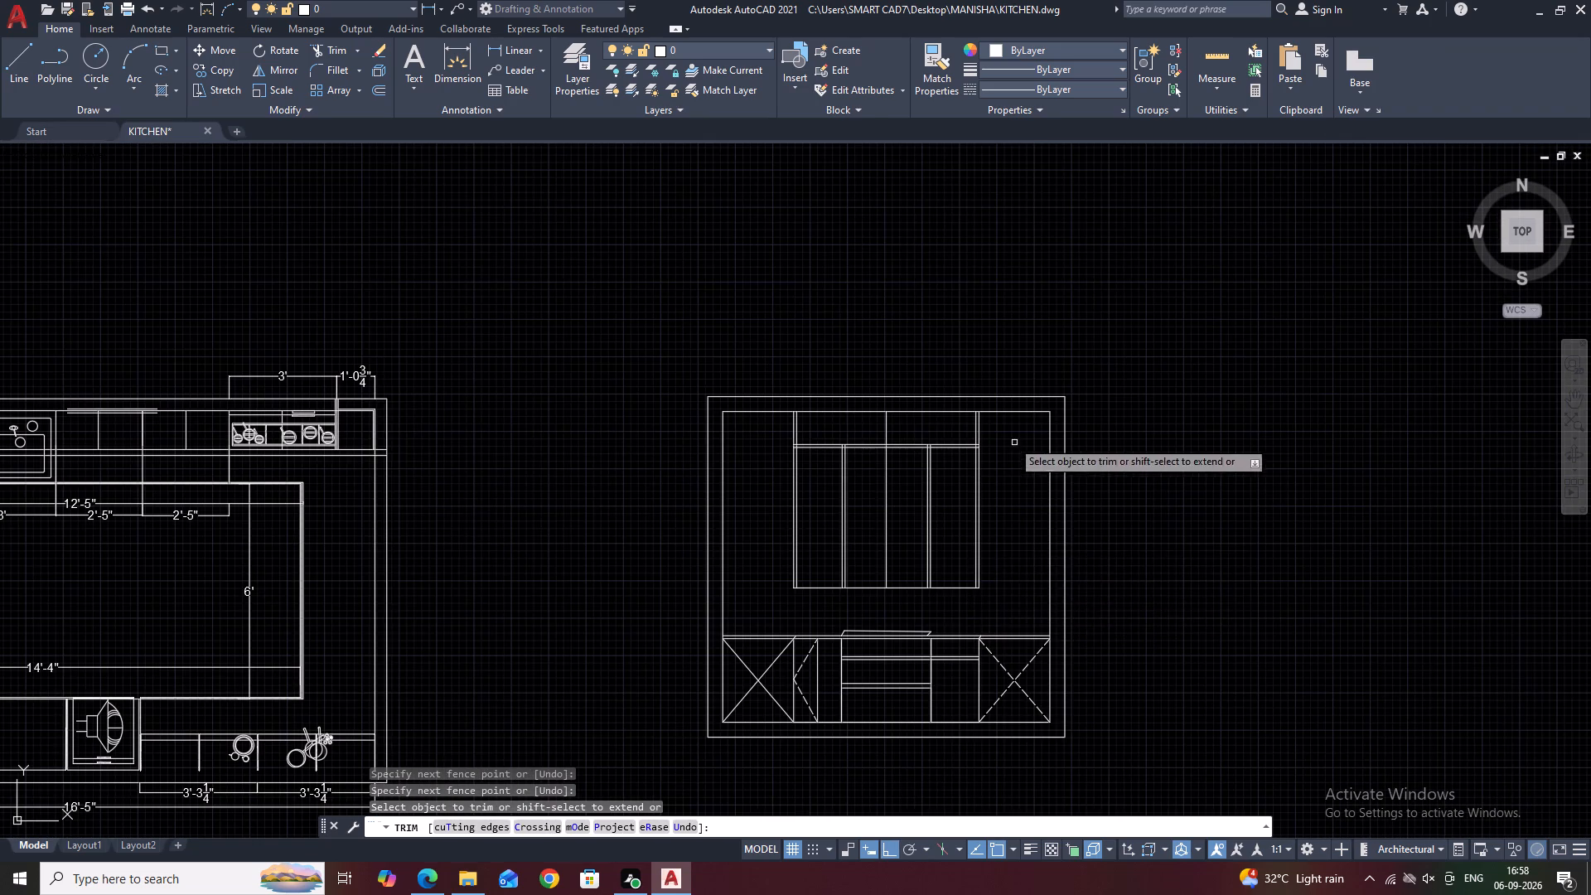
scroll(964, 419, up, 2)
click(1040, 438)
click(475, 435)
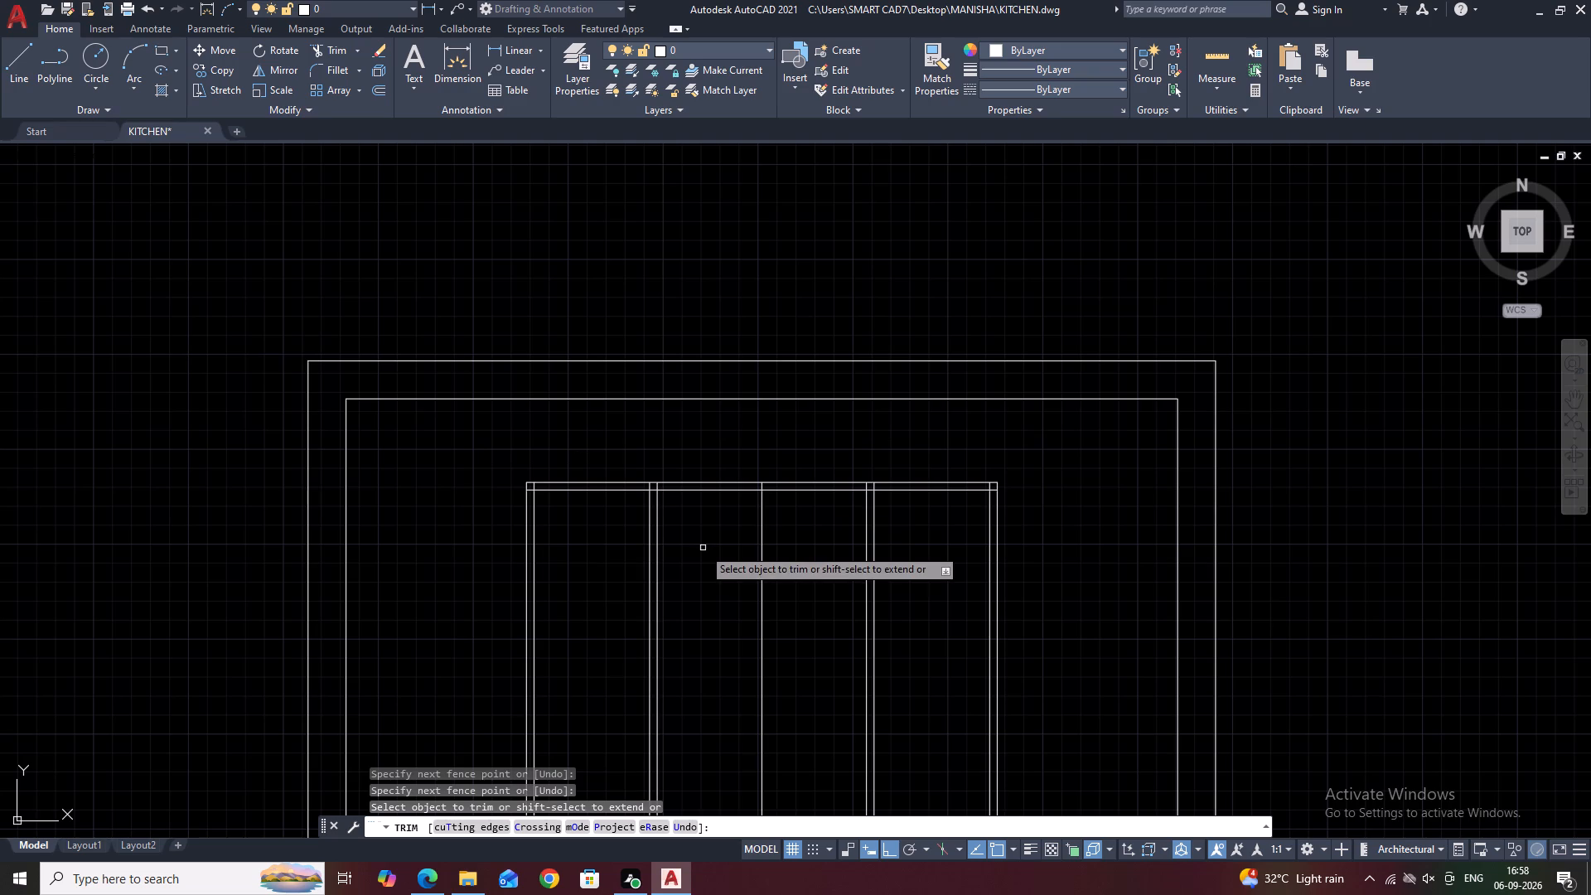
middle_drag(745, 538, 747, 481)
scroll(794, 466, up, 2)
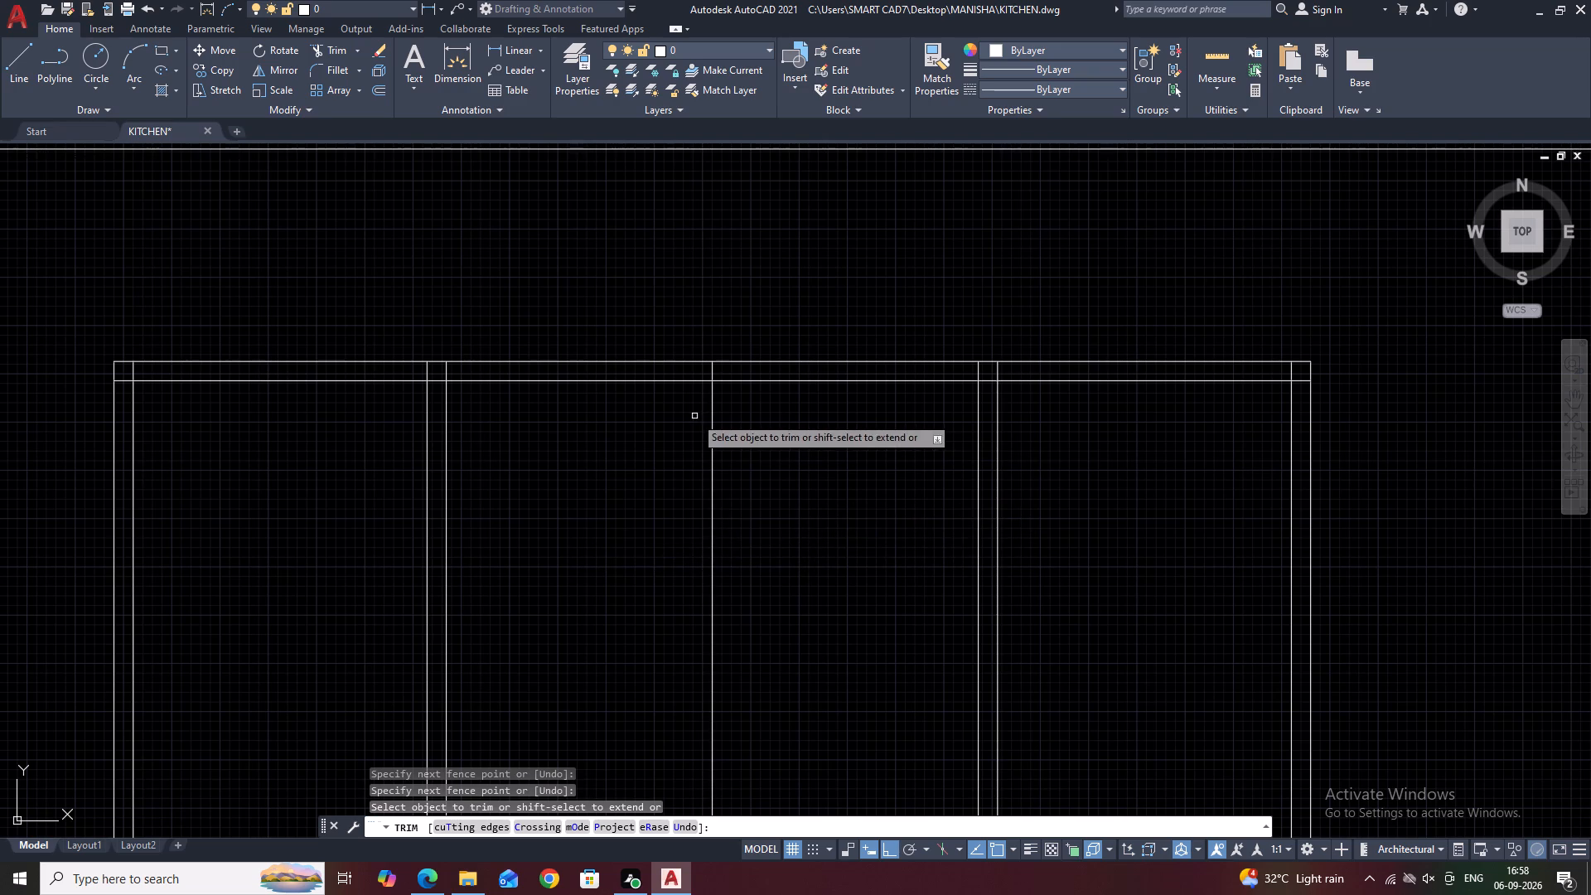
Trim the overlapping inner line ends at the top-left and top-right corners of the wall cabinet frame.
middle_drag(746, 419, 790, 463)
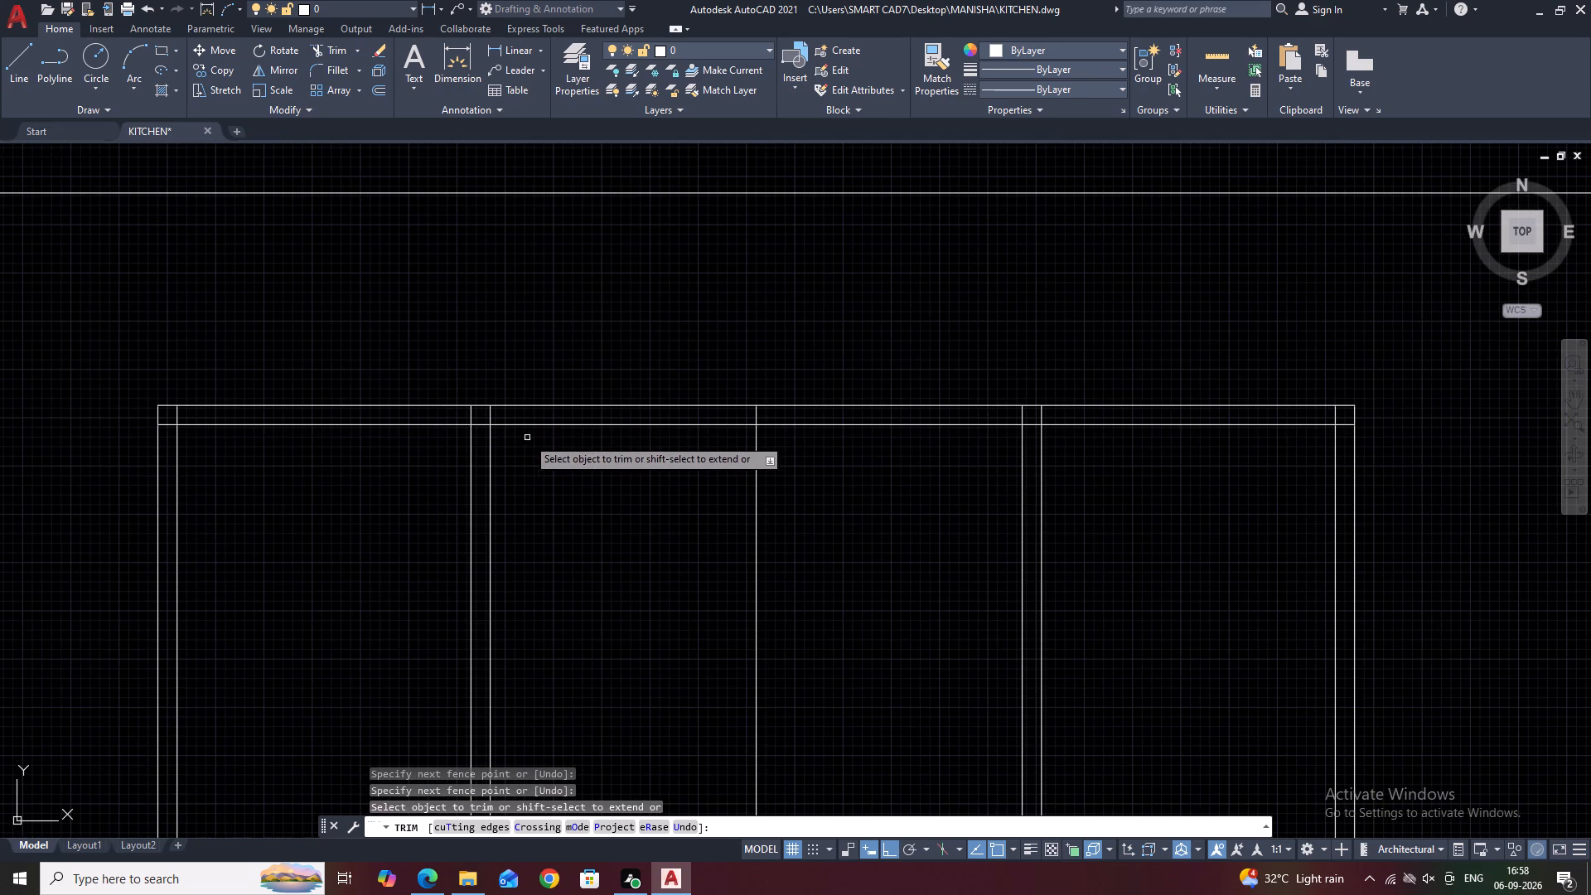
middle_drag(695, 494, 844, 459)
middle_drag(815, 528, 797, 390)
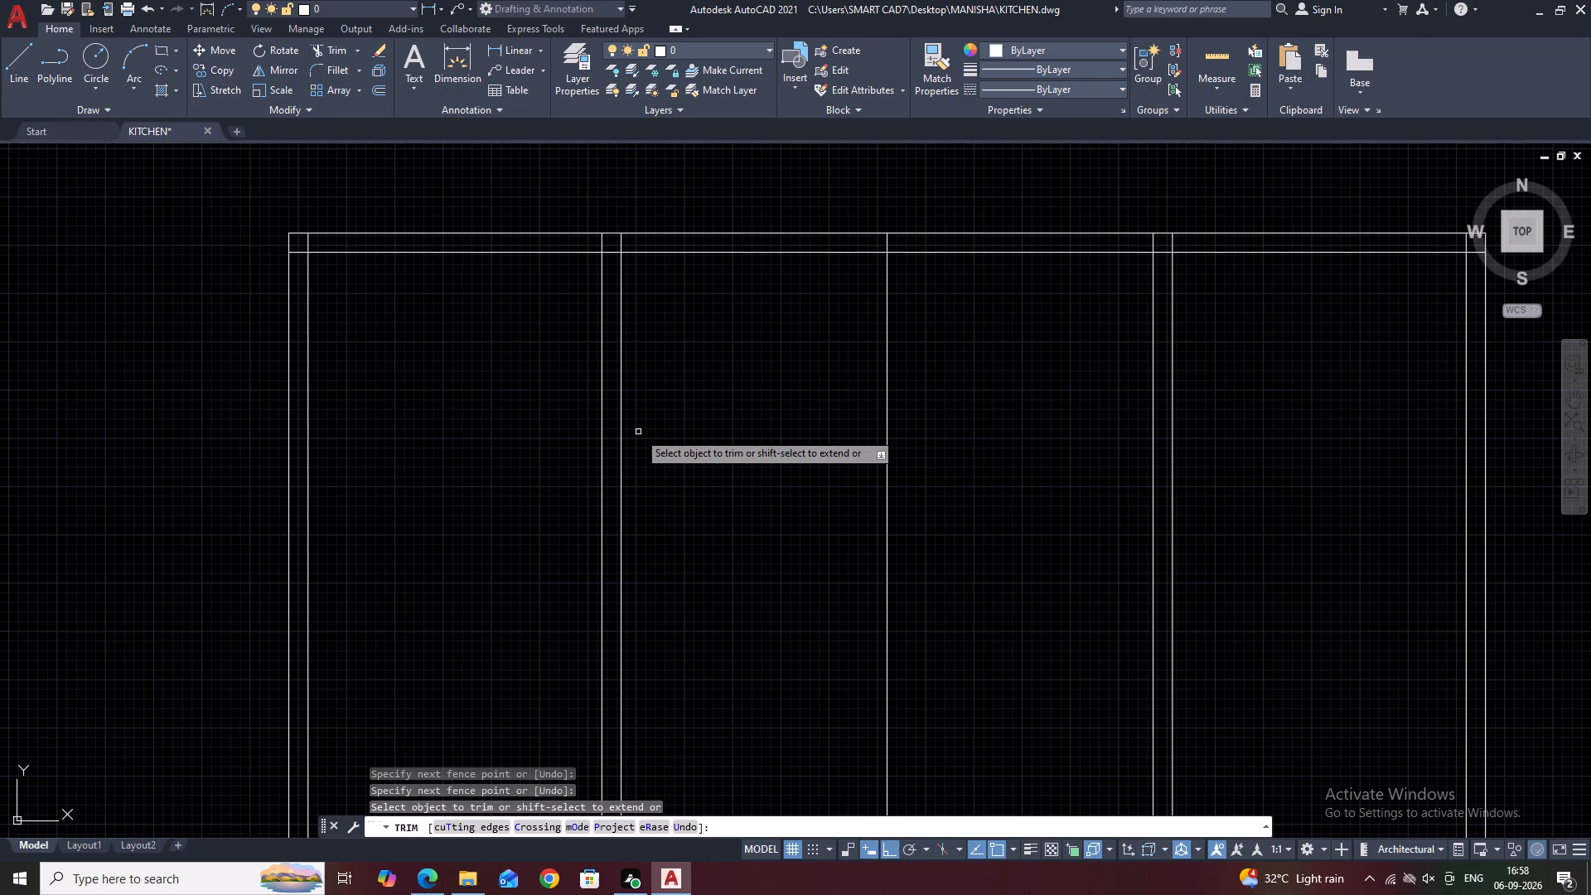
scroll(257, 237, up, 3)
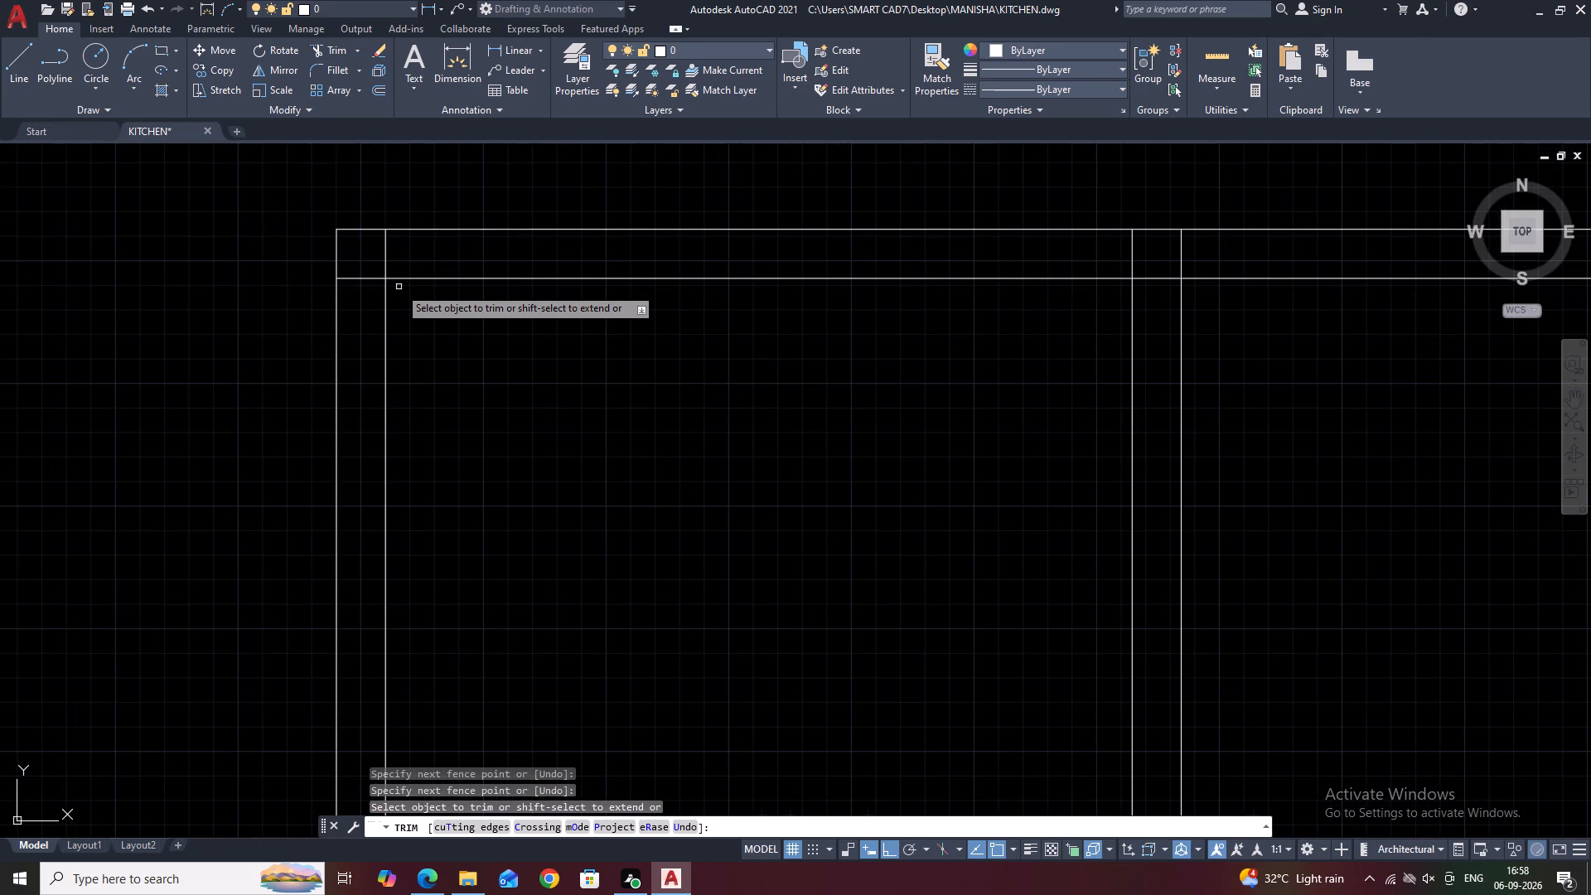
scroll(391, 291, up, 2)
click(415, 196)
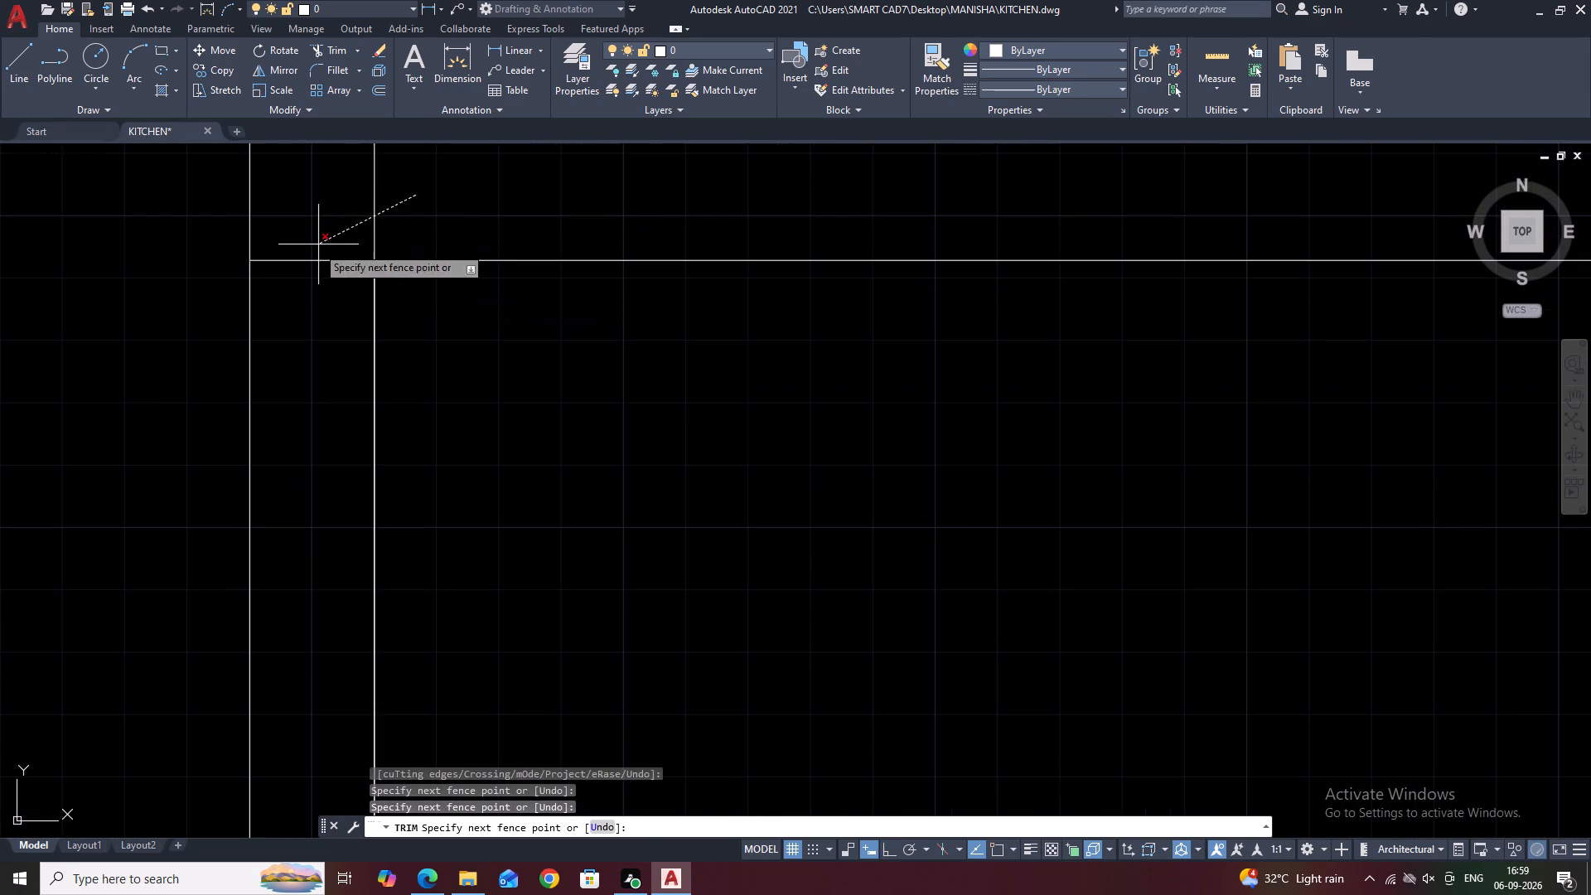
click(301, 273)
scroll(358, 276, down, 9)
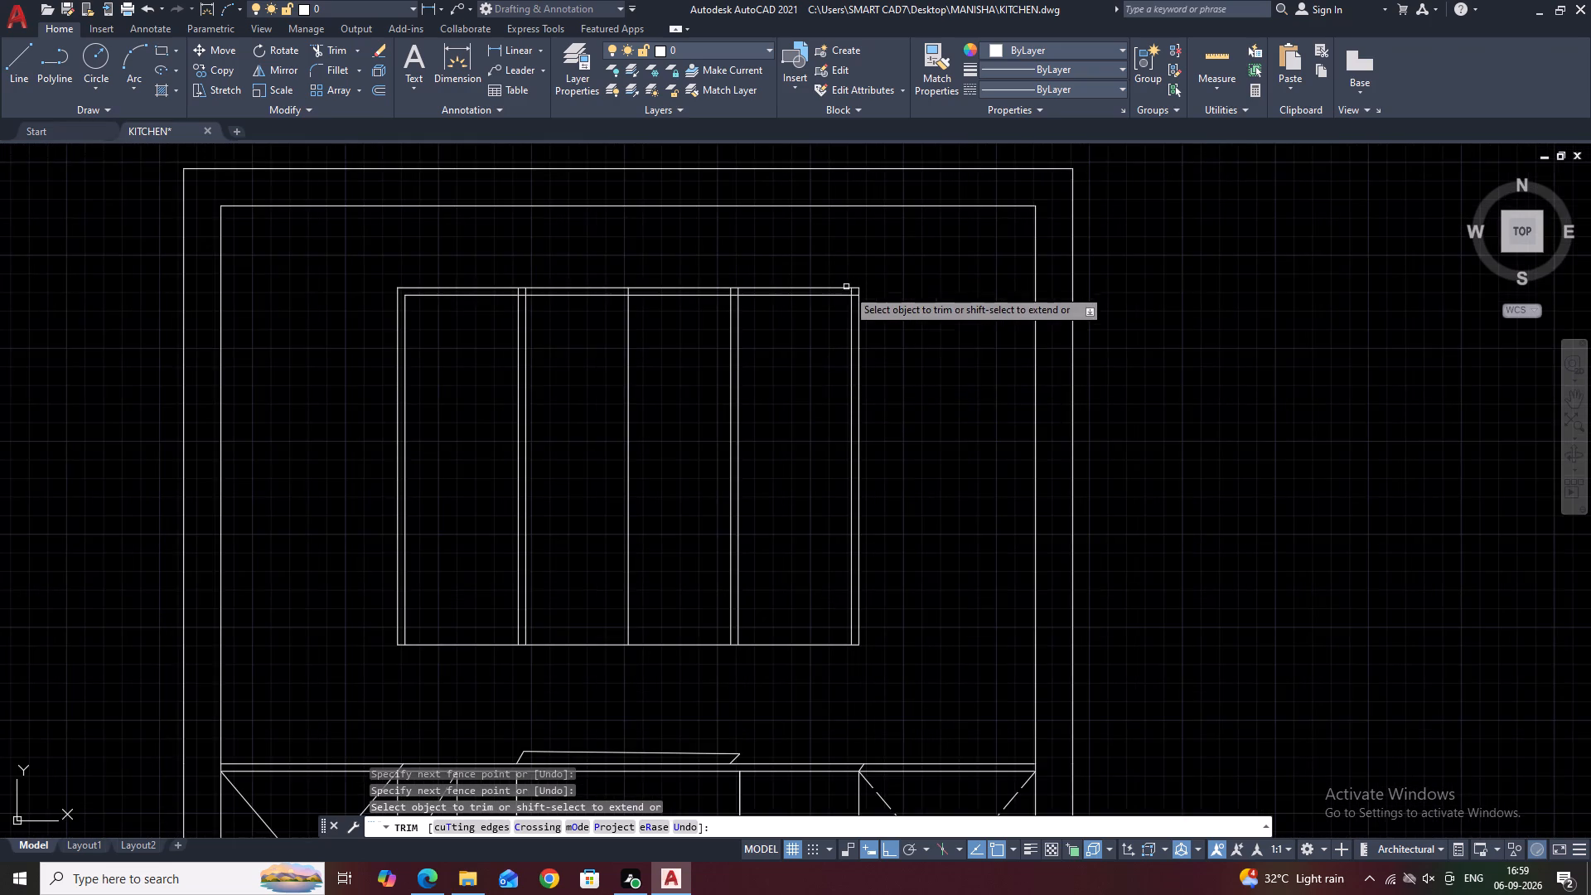
scroll(847, 288, up, 5)
click(848, 296)
click(907, 357)
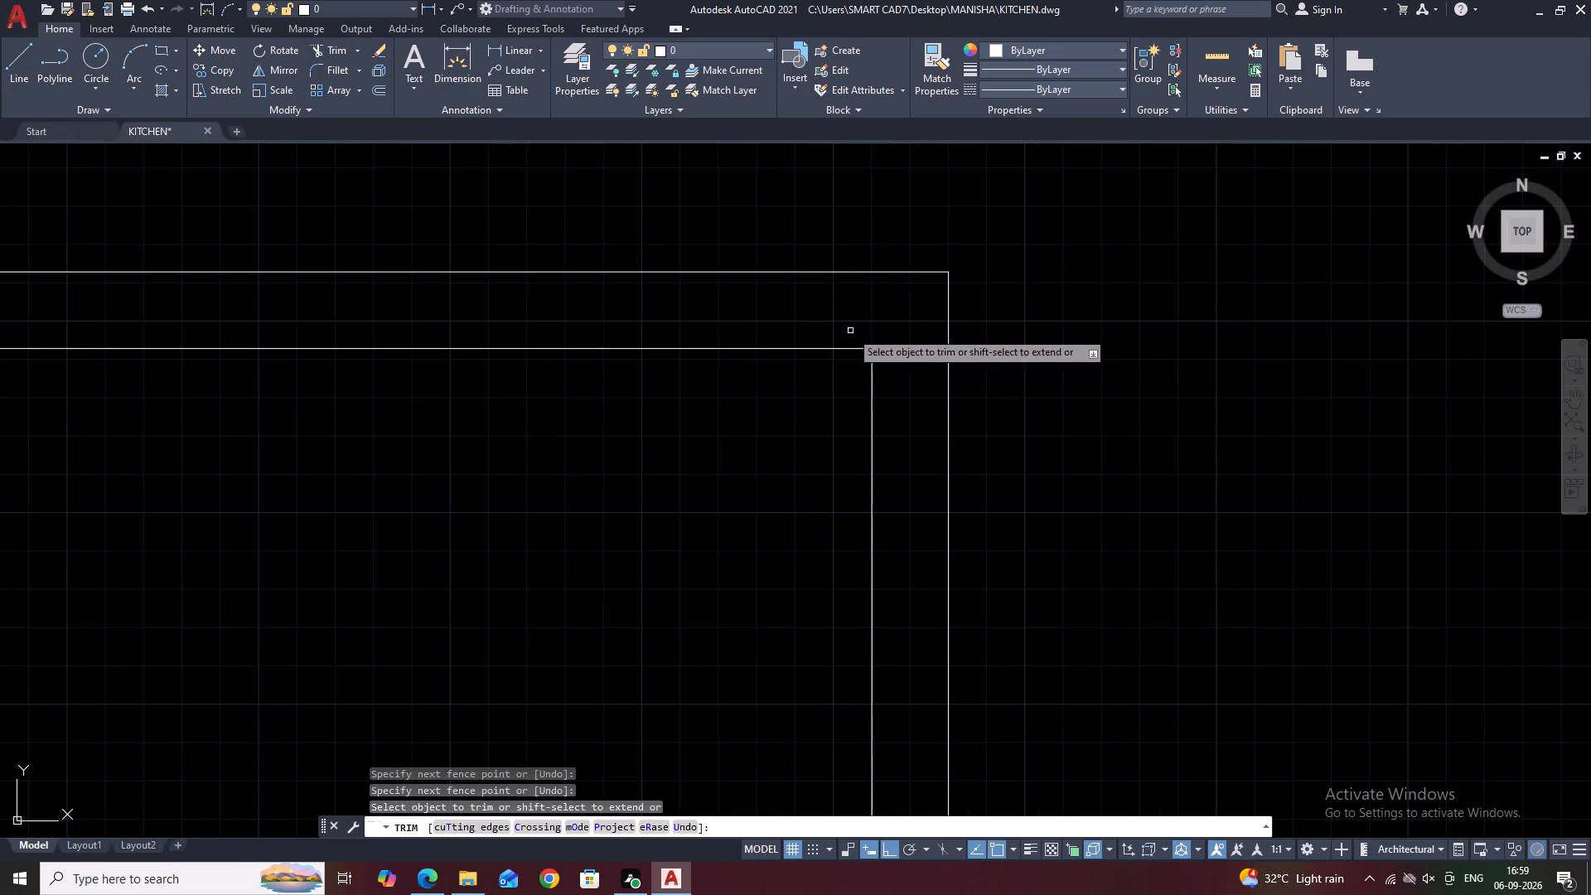
scroll(850, 331, down, 5)
middle_drag(852, 389, 815, 306)
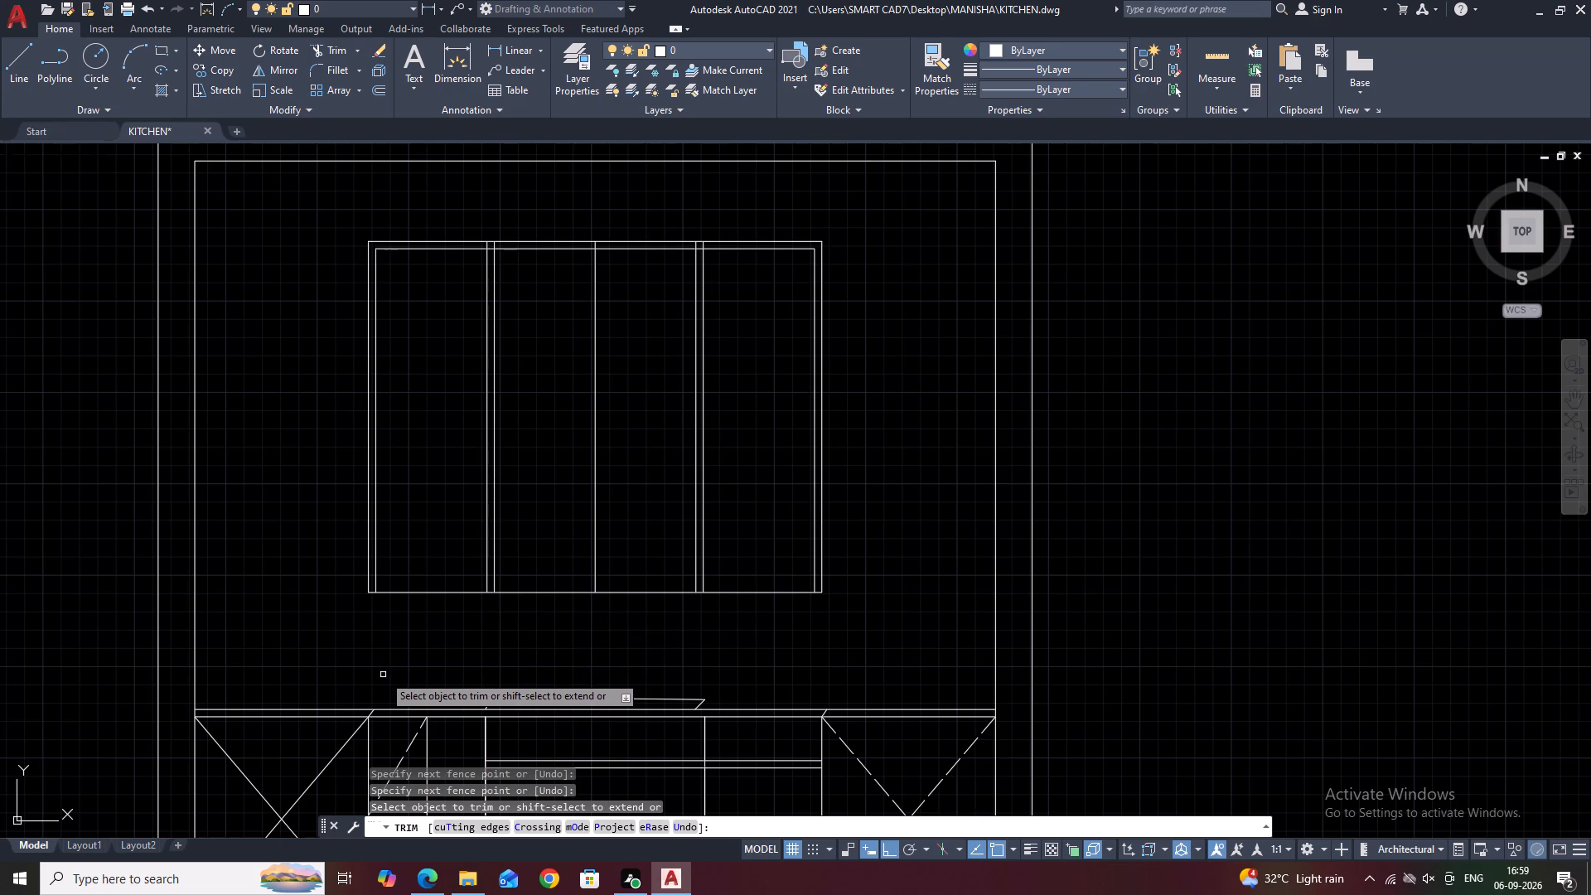
Trim the wall cabinet's left divider pair through the top panel, and remove the inner top line between the pair.
scroll(496, 235, up, 2)
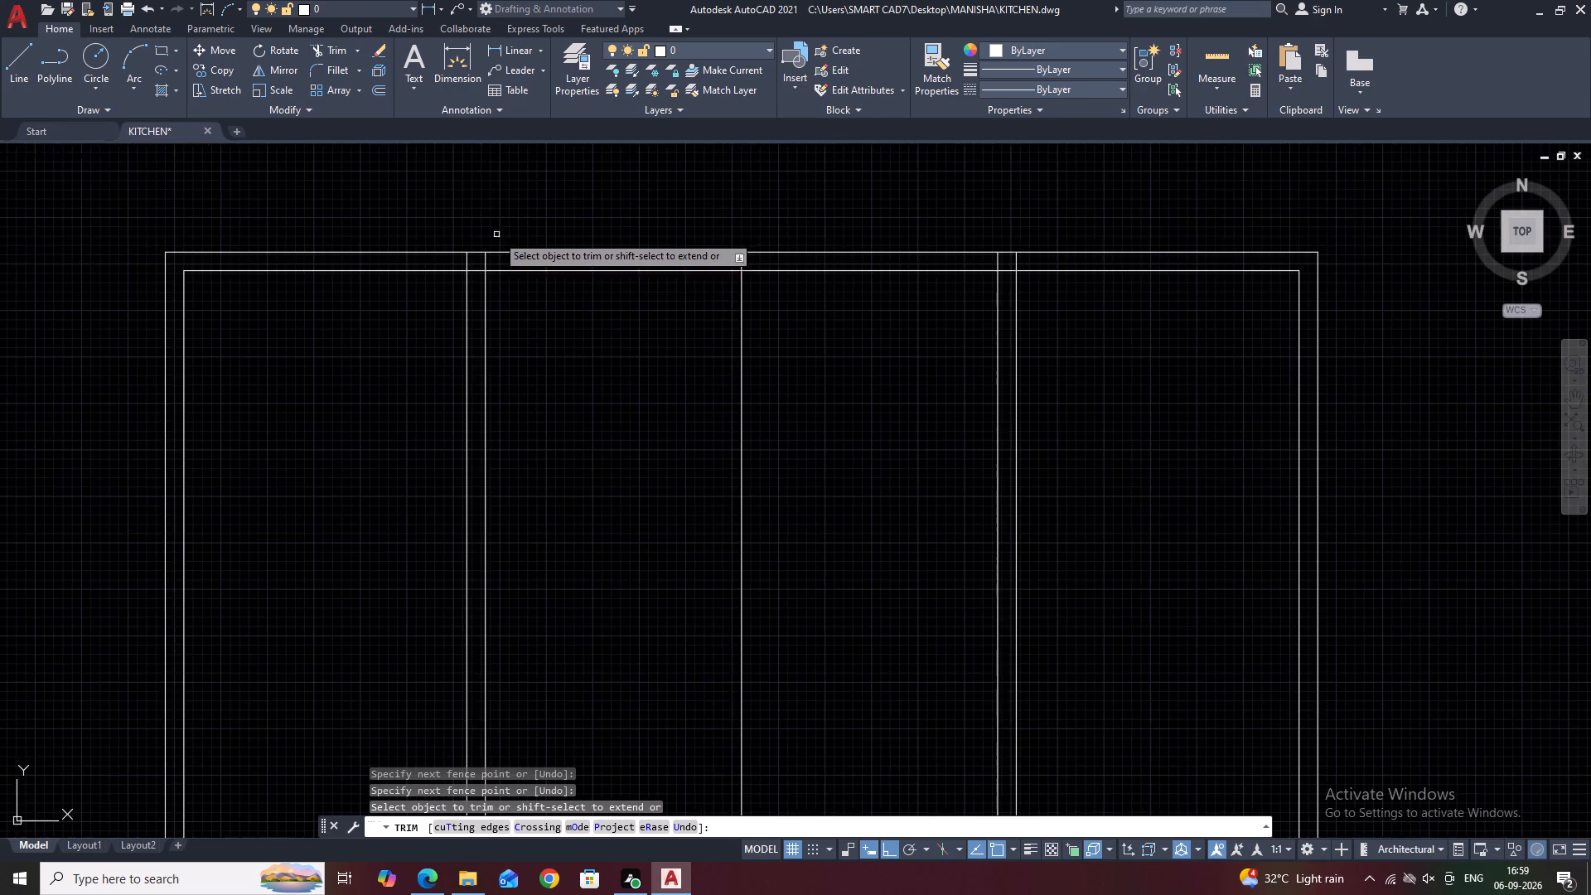
scroll(423, 263, up, 2)
drag(476, 258, 497, 261)
click(636, 268)
click(539, 266)
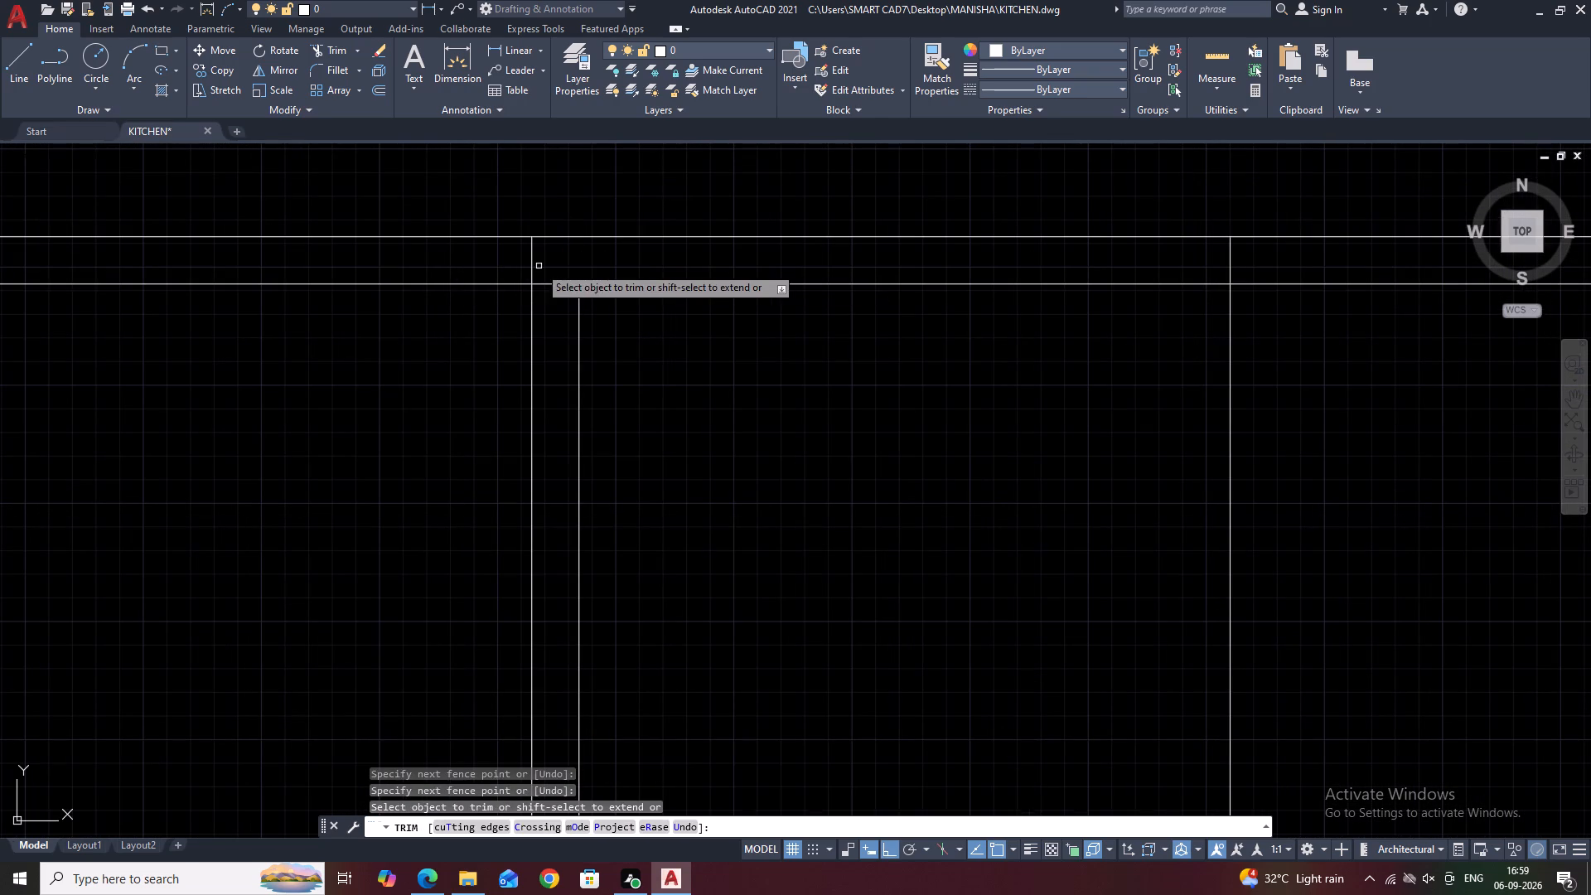
drag(533, 264, 514, 248)
click(561, 283)
scroll(557, 300, down, 3)
scroll(854, 371, down, 1)
Trim the wall cabinet's right divider pair through the top panel, and remove the inner top line between the pair.
middle_drag(854, 371, 582, 363)
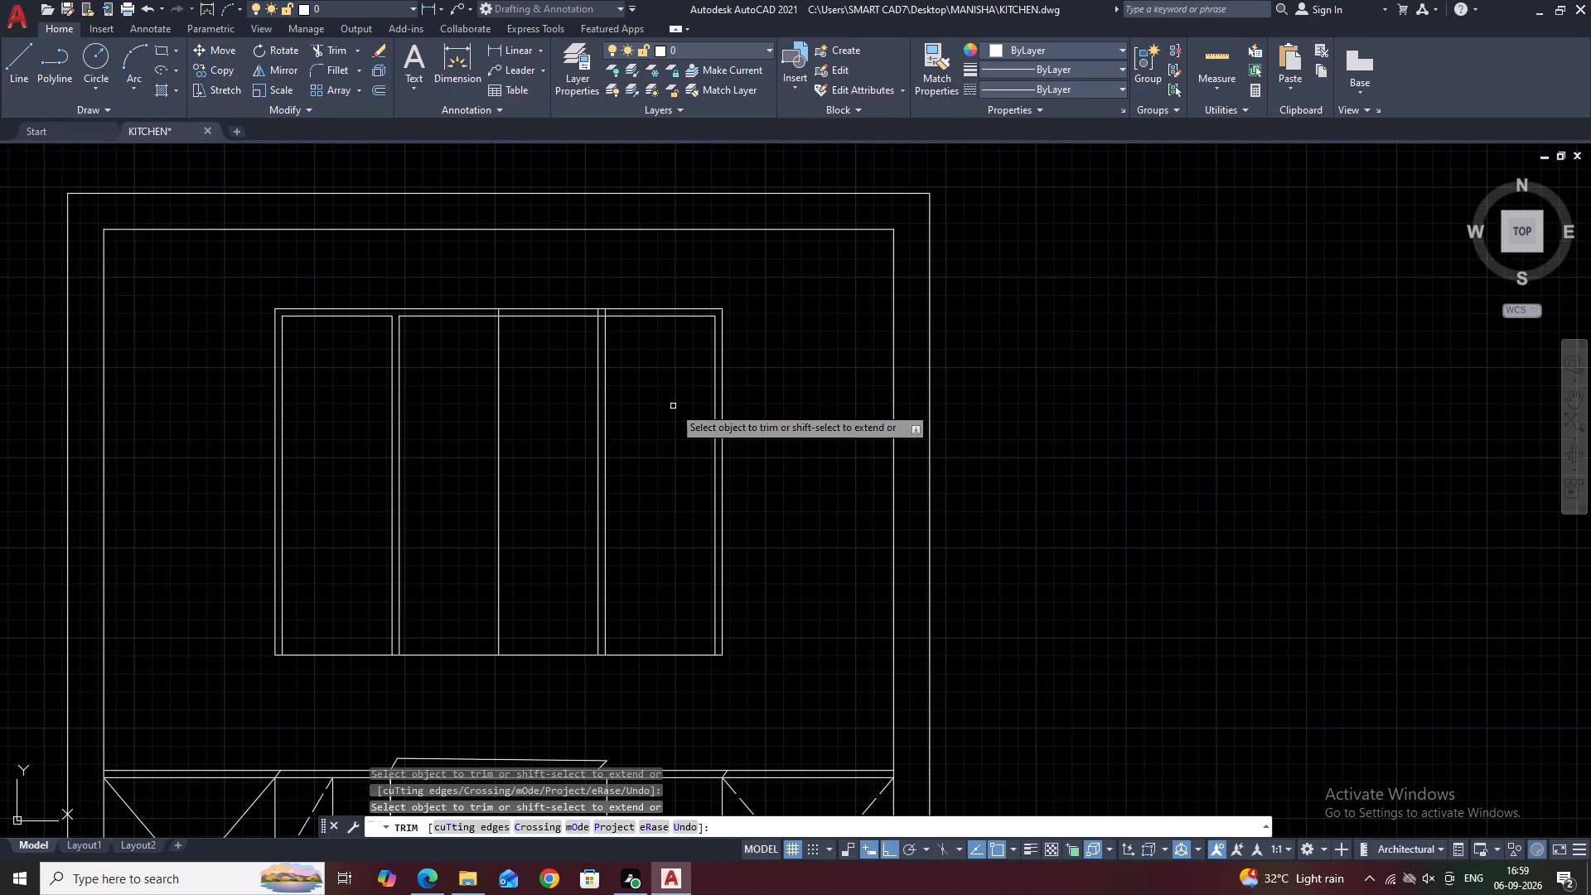
scroll(725, 323, up, 2)
scroll(429, 302, up, 2)
click(432, 288)
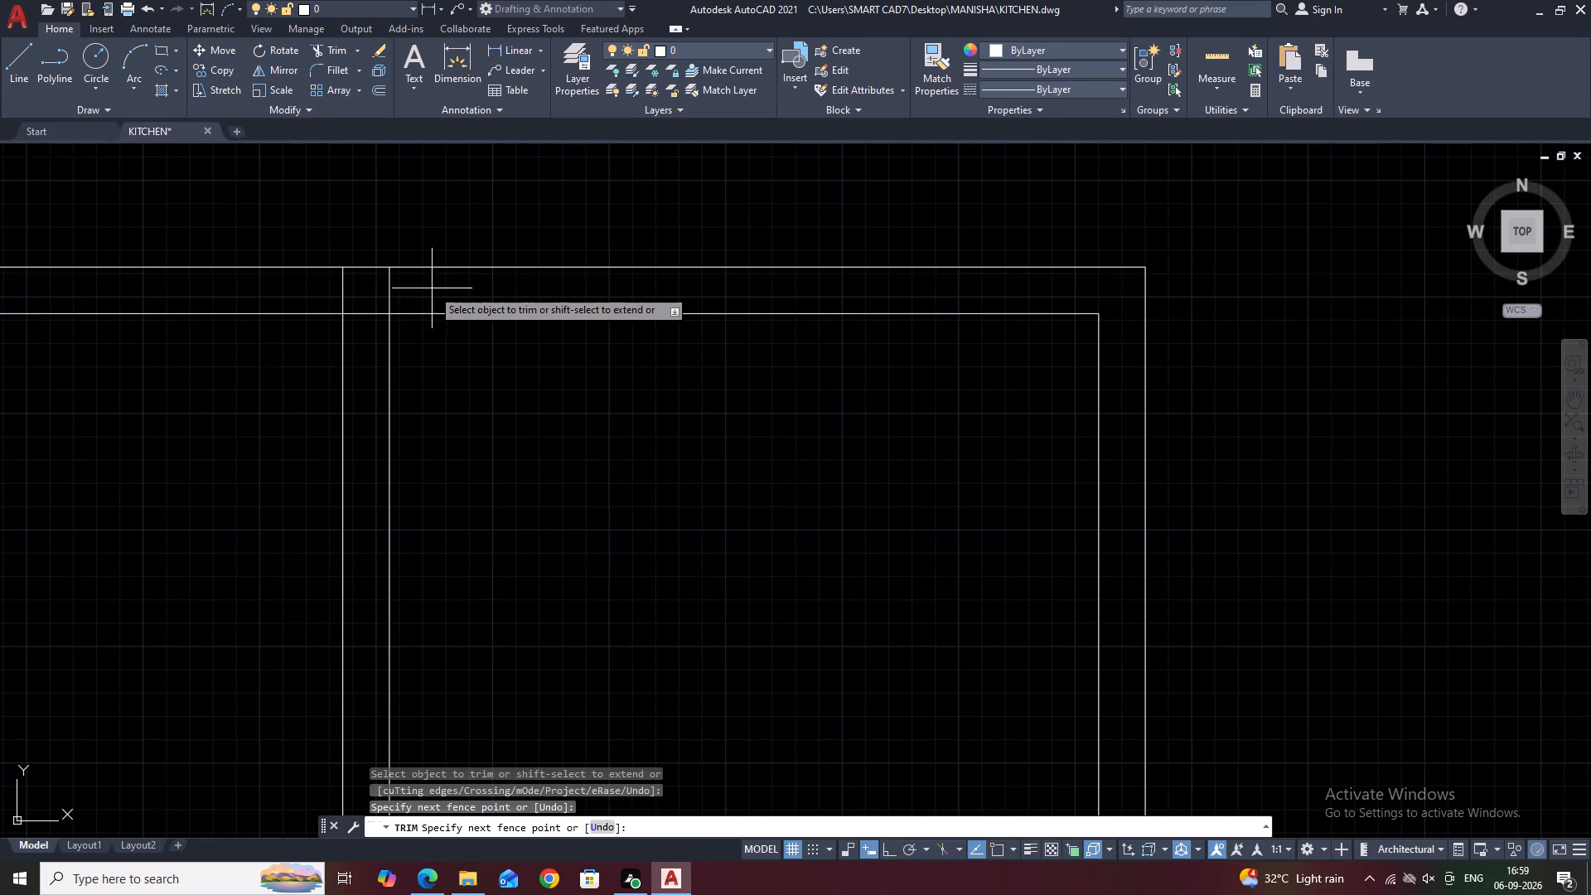
click(285, 288)
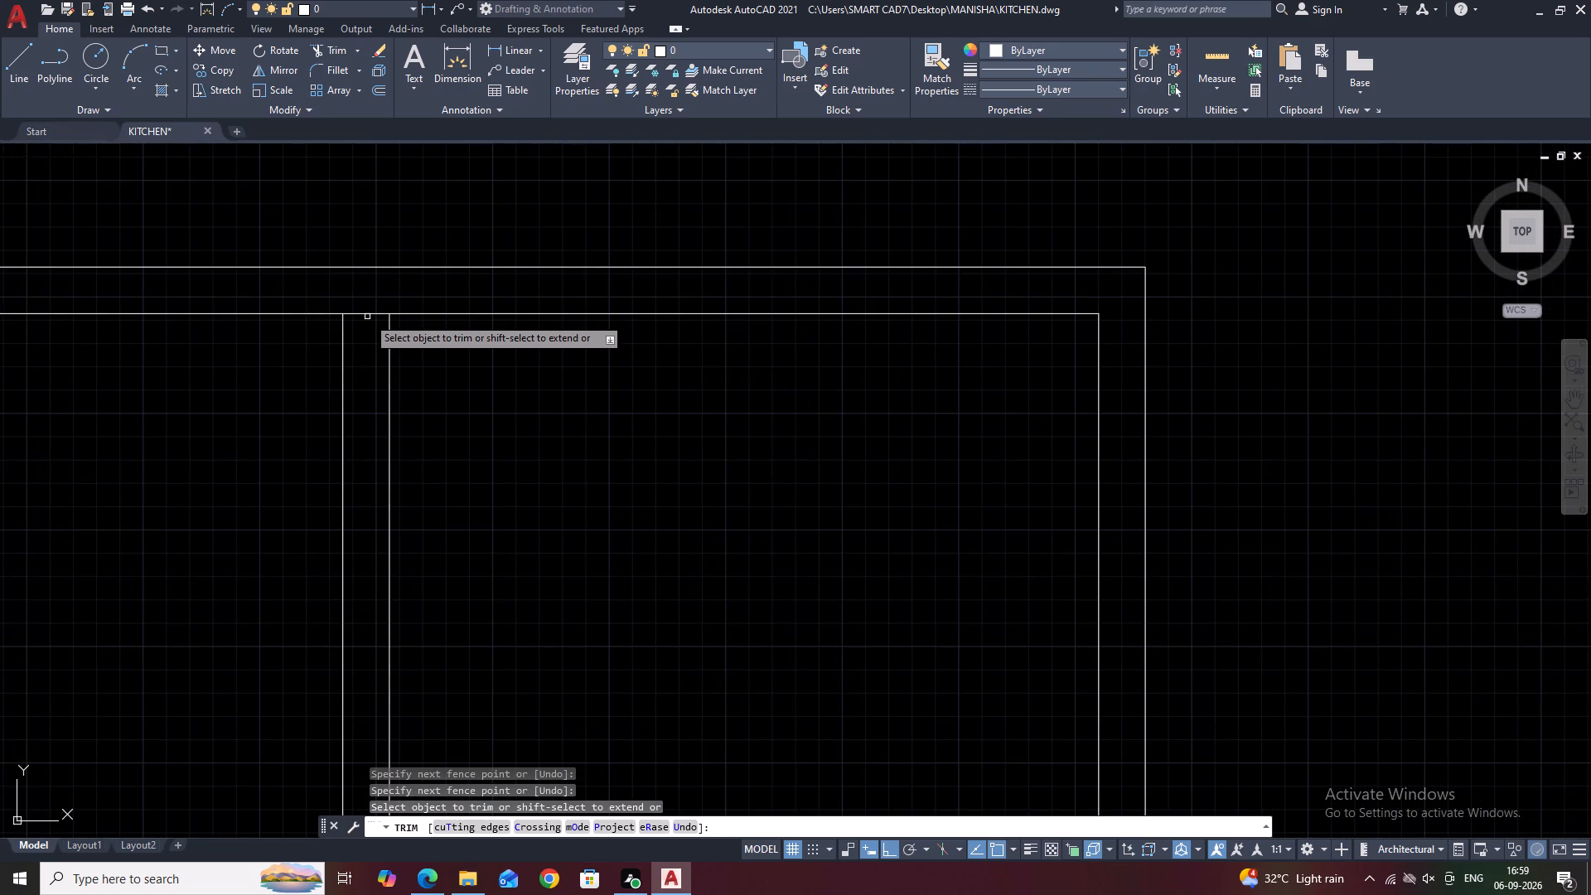
click(367, 312)
scroll(571, 389, down, 3)
middle_drag(679, 452, 696, 385)
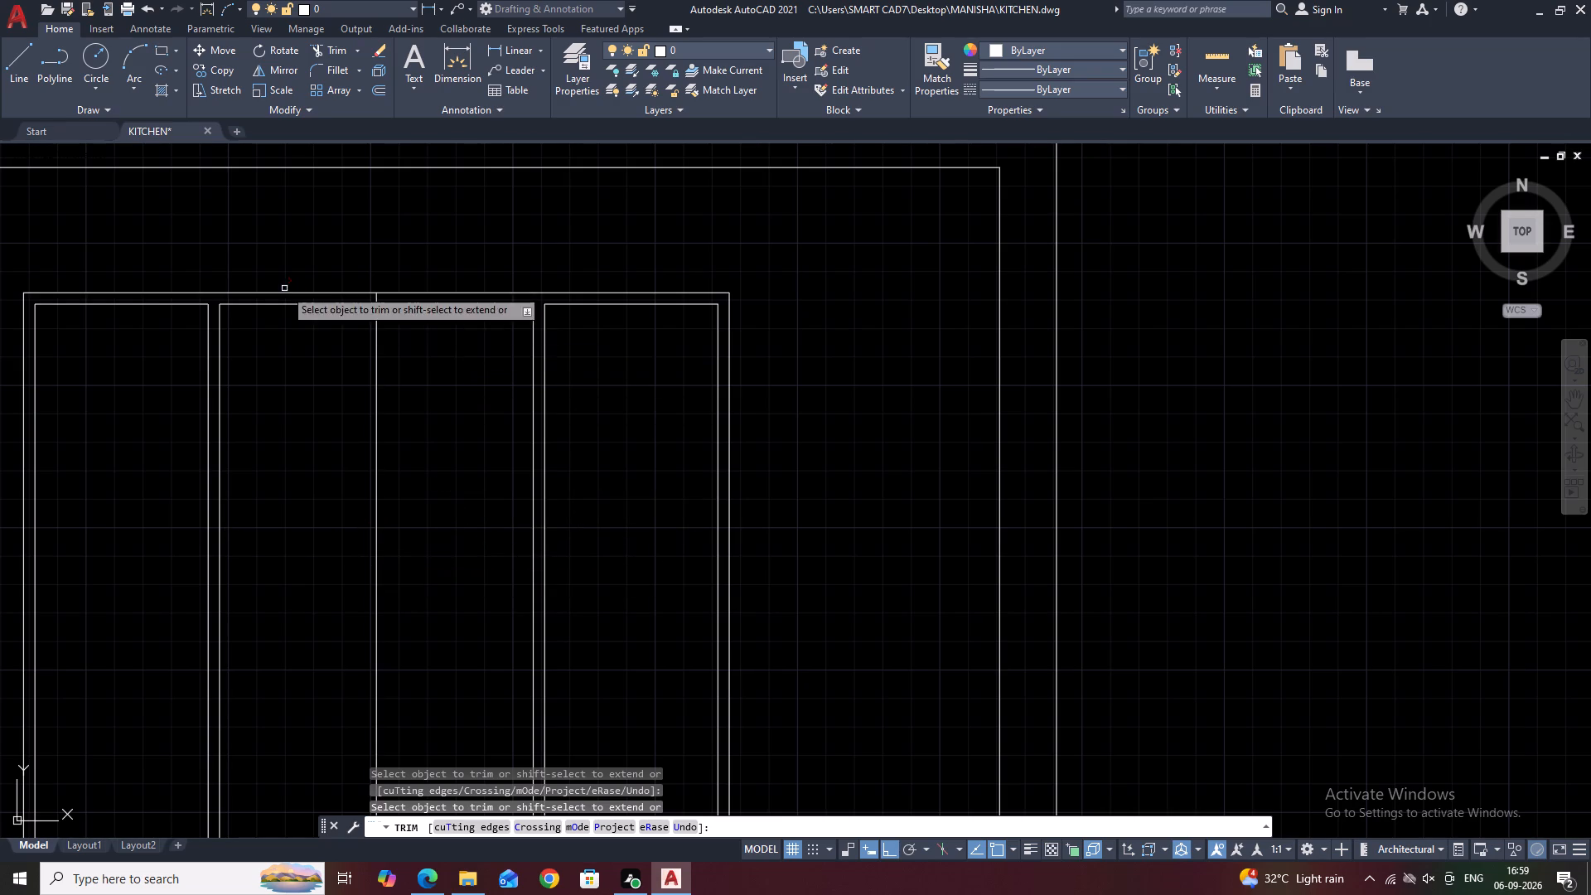
Trim the wall cabinet's central divider where it runs through the top panel.
scroll(316, 308, up, 2)
click(485, 282)
click(439, 274)
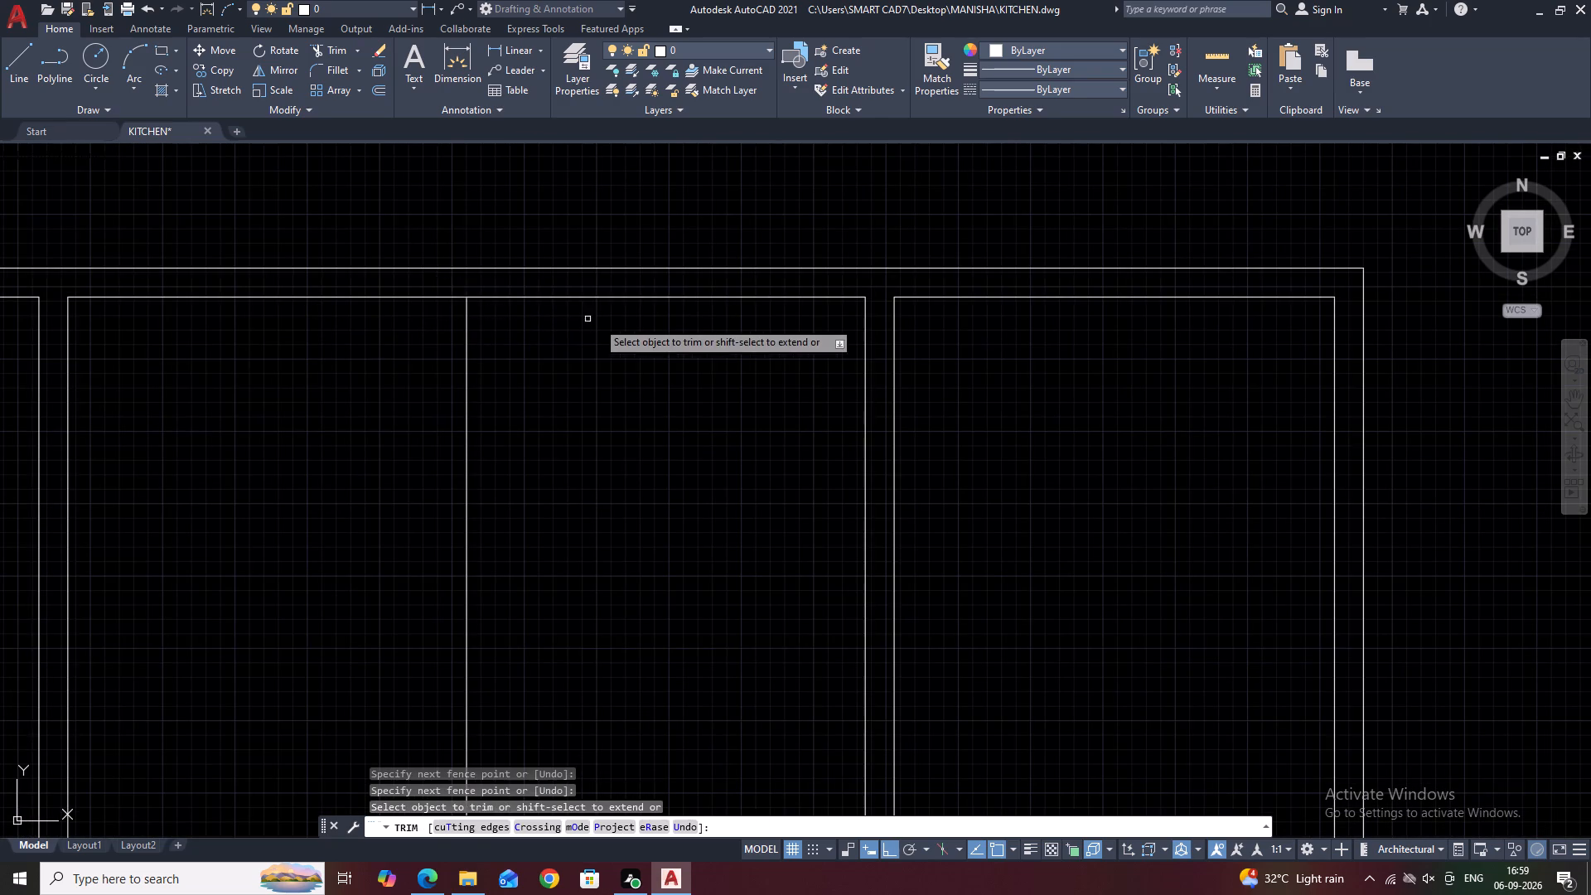
scroll(621, 325, down, 3)
middle_drag(761, 417, 768, 343)
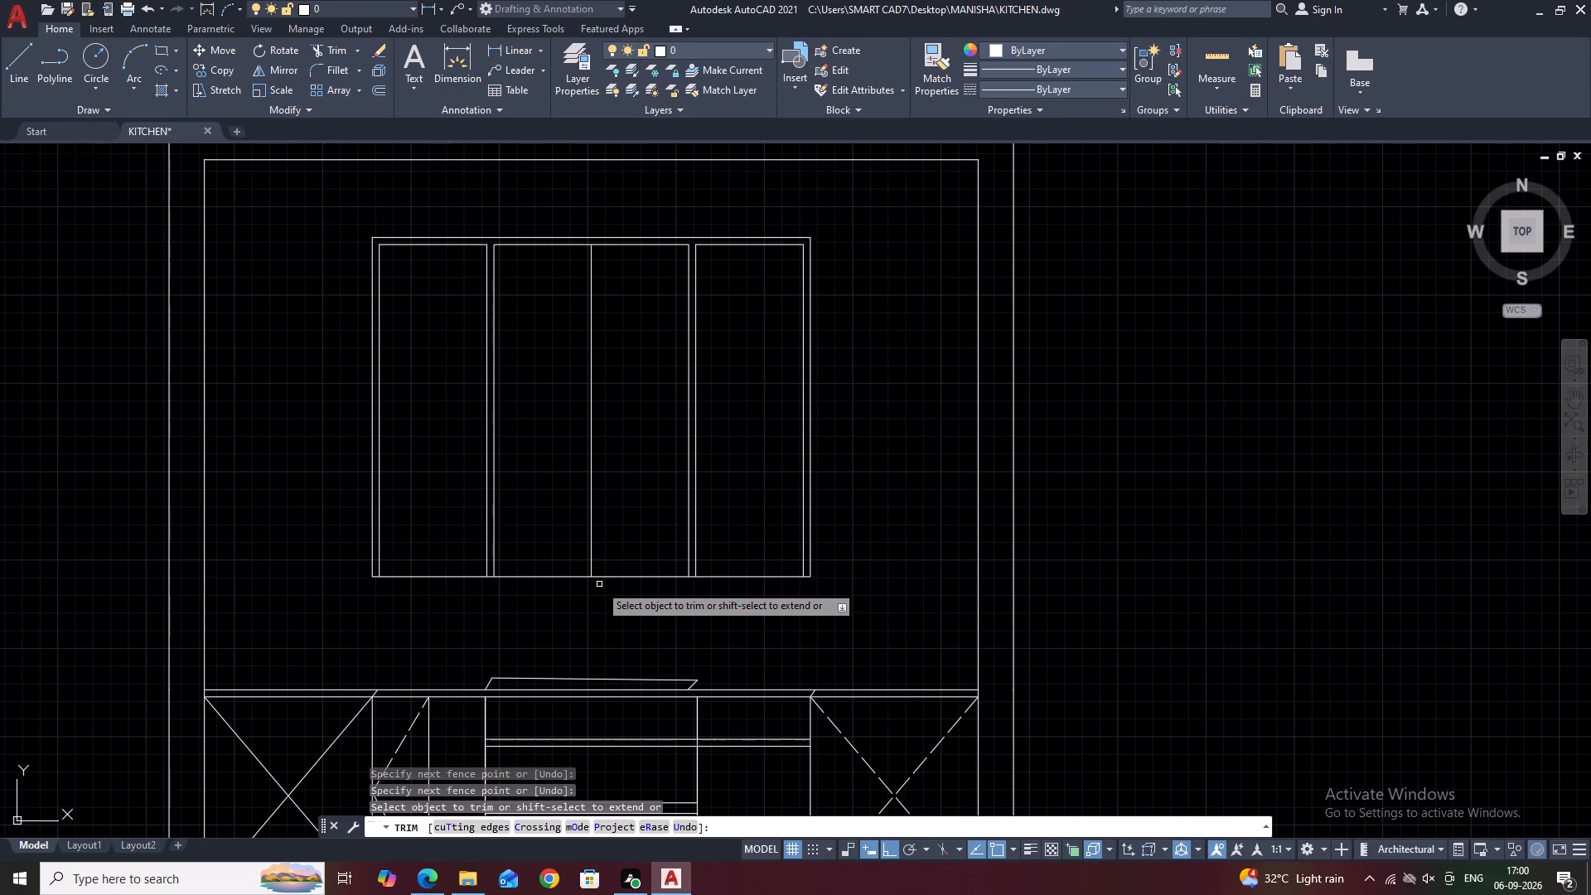
key(Escape)
Offset the wall cabinet's bottom edge 1" upward for the bottom panel.
click(566, 577)
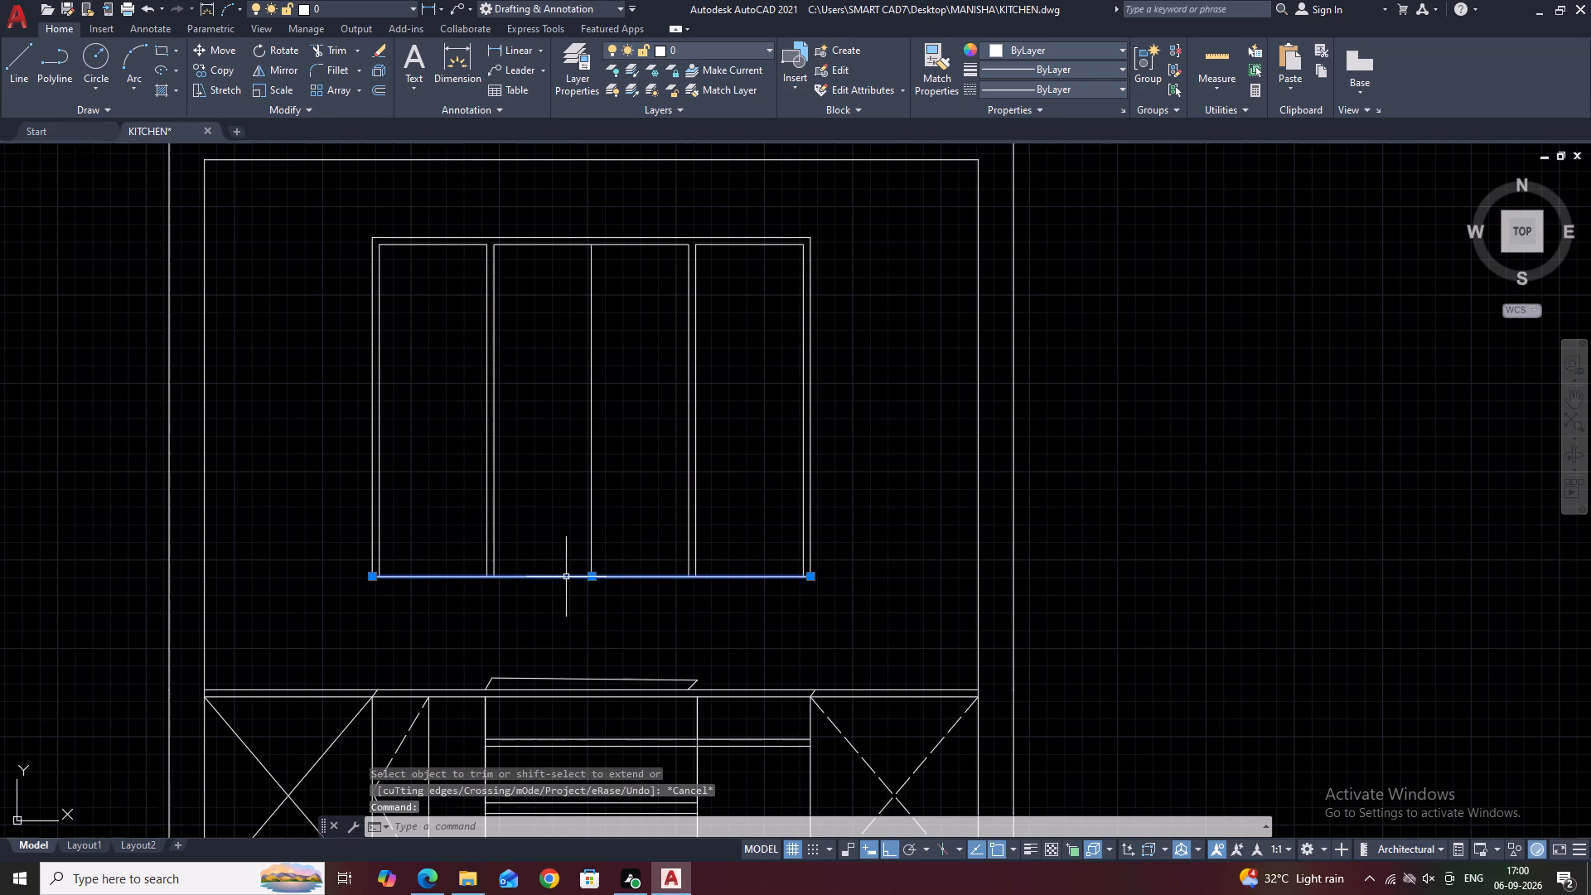
text(O)
key(space)
key(space)
click(563, 537)
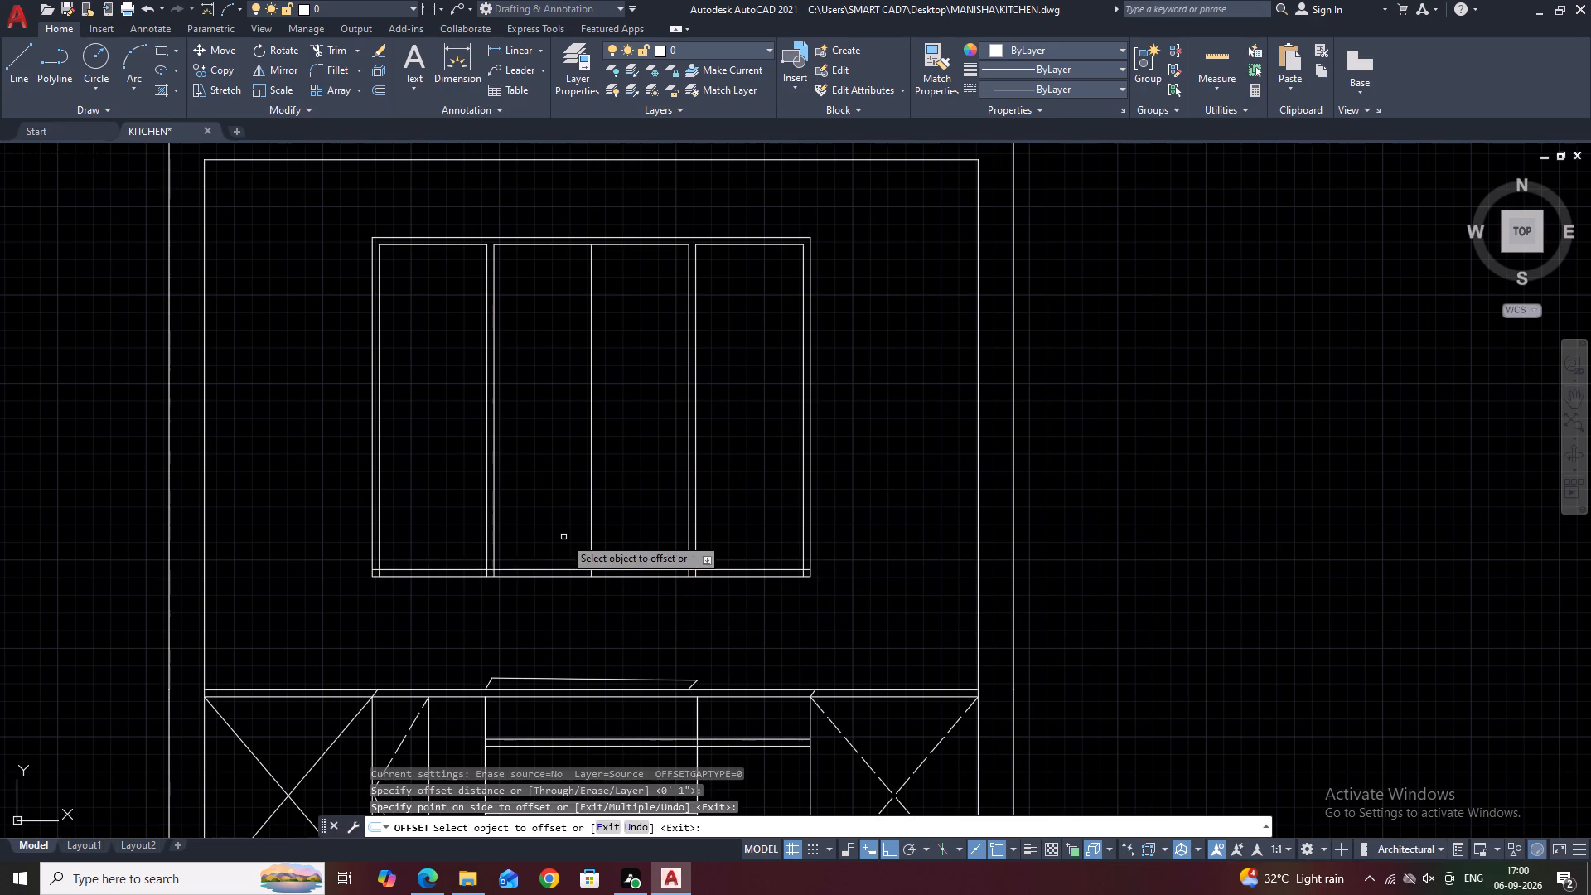
key(Escape)
Trim the bottom panel's overlapping lines at the wall cabinet's lower-left corner and at the left divider pair.
text(TR)
key(space)
scroll(404, 580, up, 4)
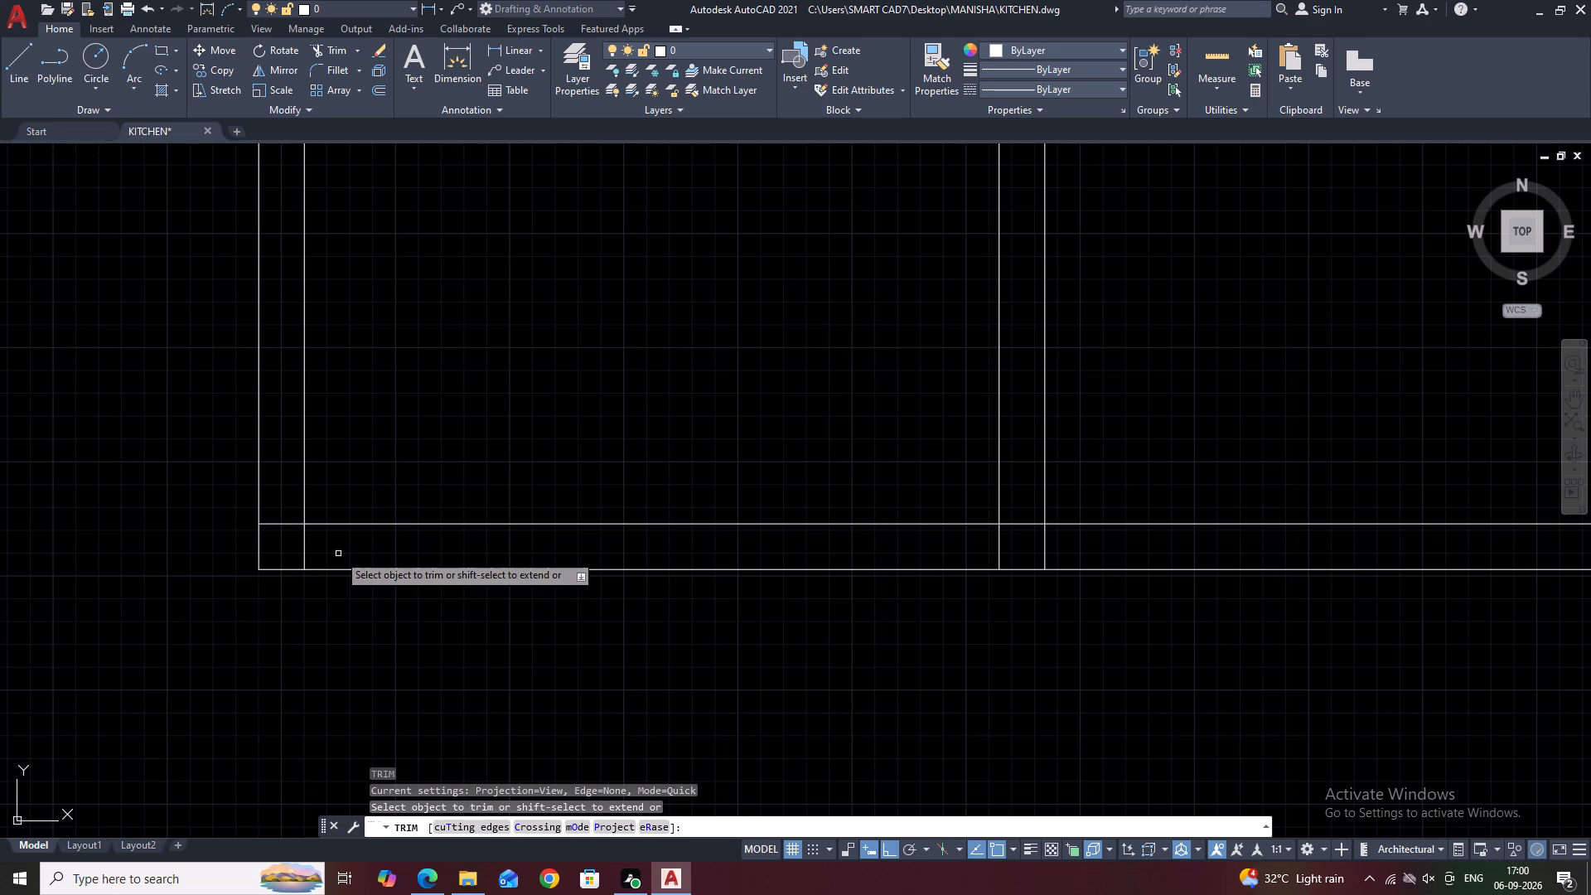
click(277, 500)
click(304, 551)
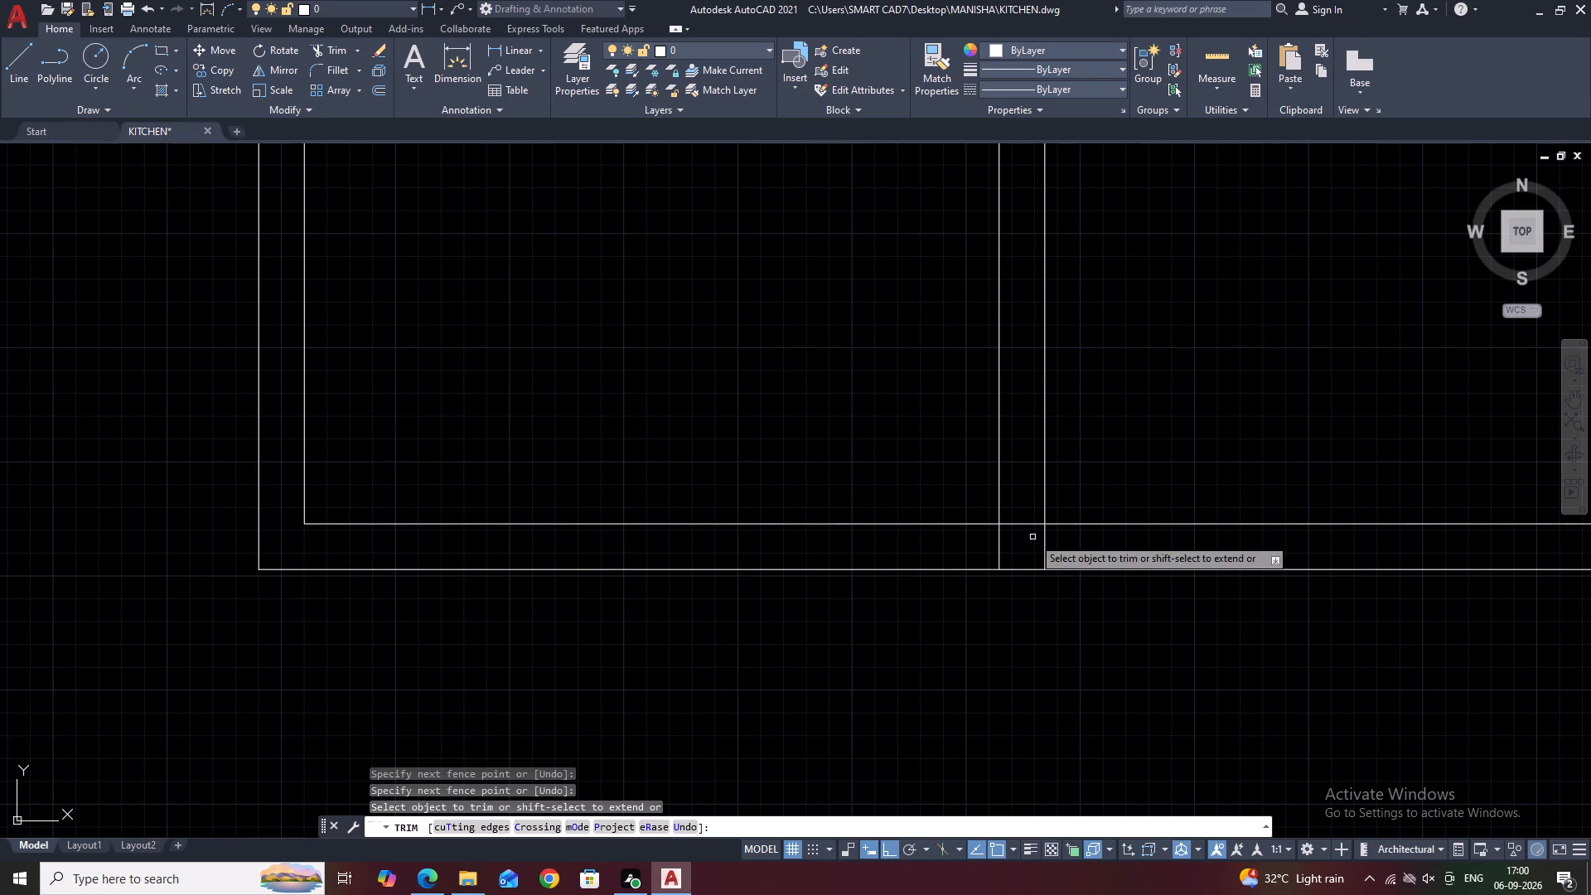
click(1119, 538)
click(911, 550)
click(1017, 524)
Trim the bottom panel's overlapping lines at the right divider pair and at the wall cabinet's lower-right corner.
scroll(578, 539, down, 4)
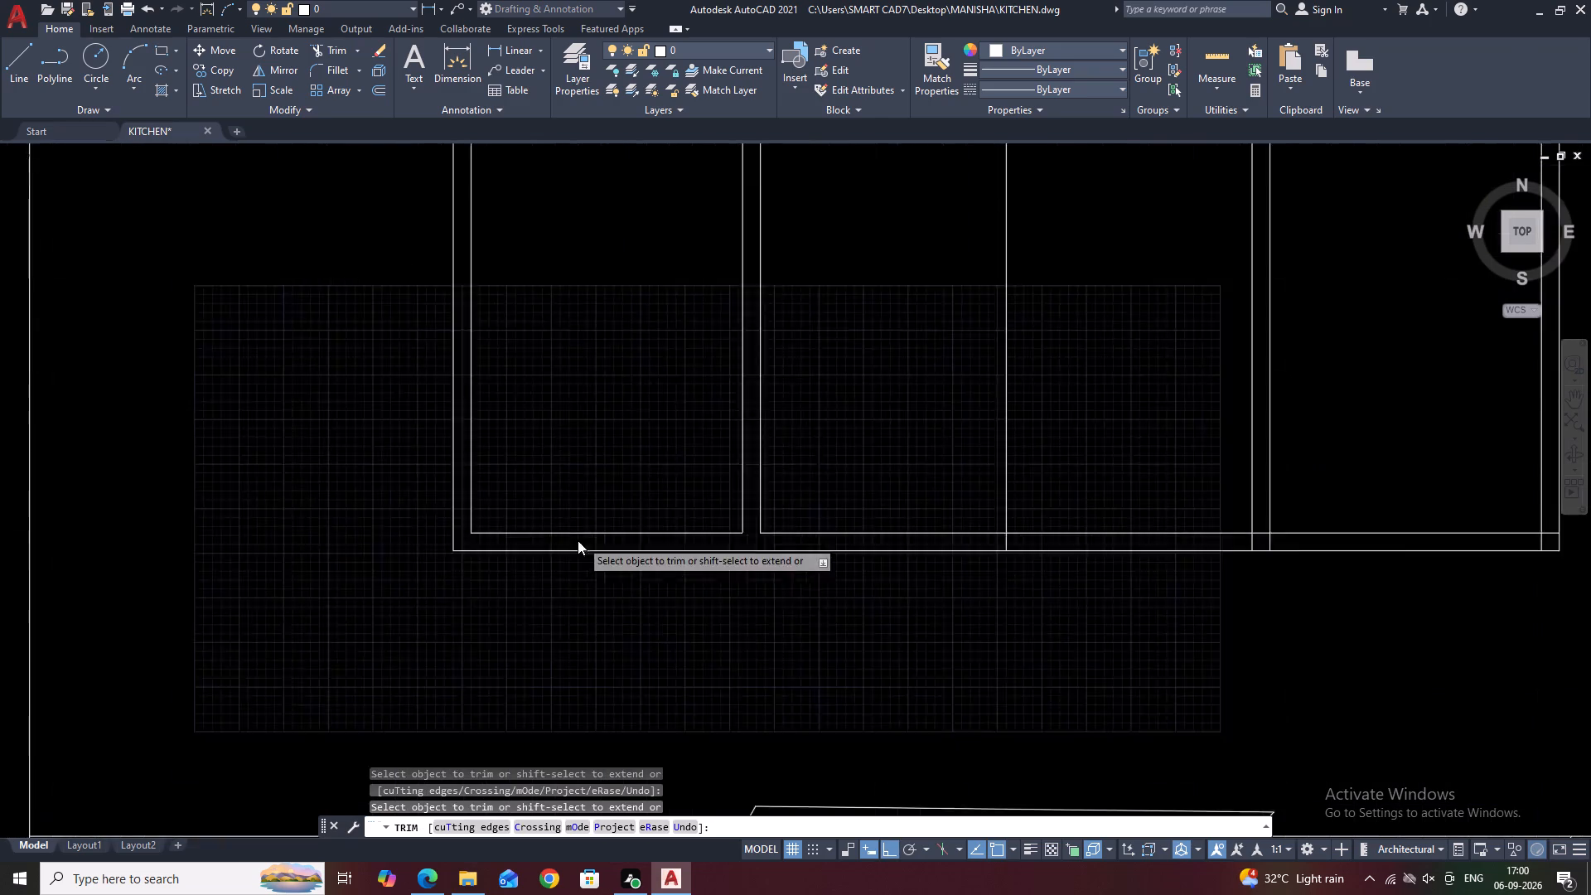
scroll(860, 550, up, 4)
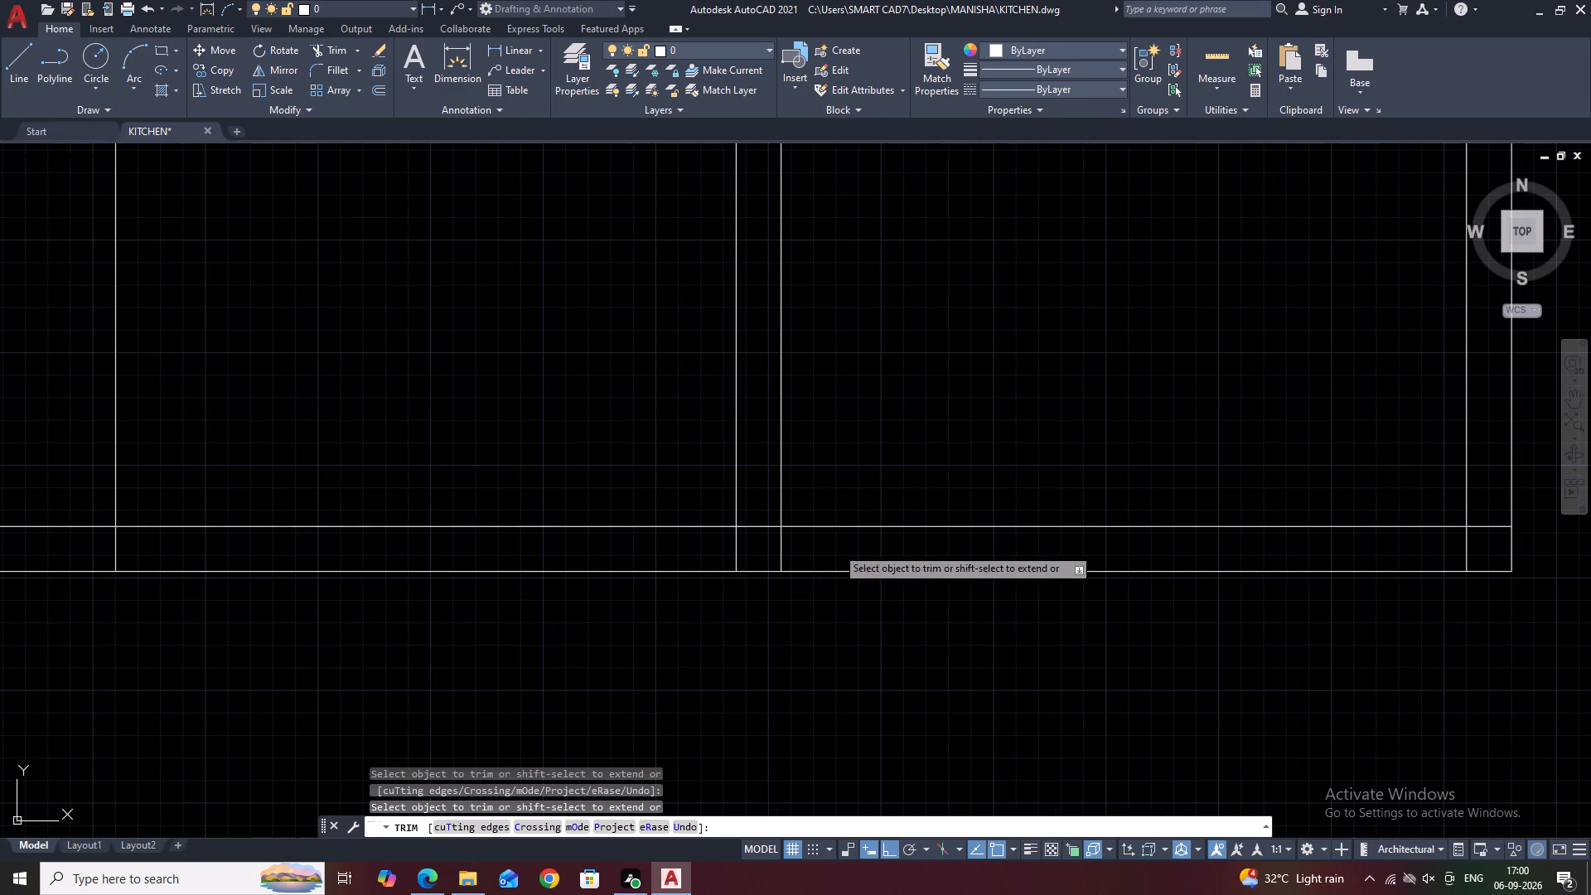
click(836, 547)
click(713, 544)
click(764, 523)
click(763, 535)
scroll(780, 536, down, 1)
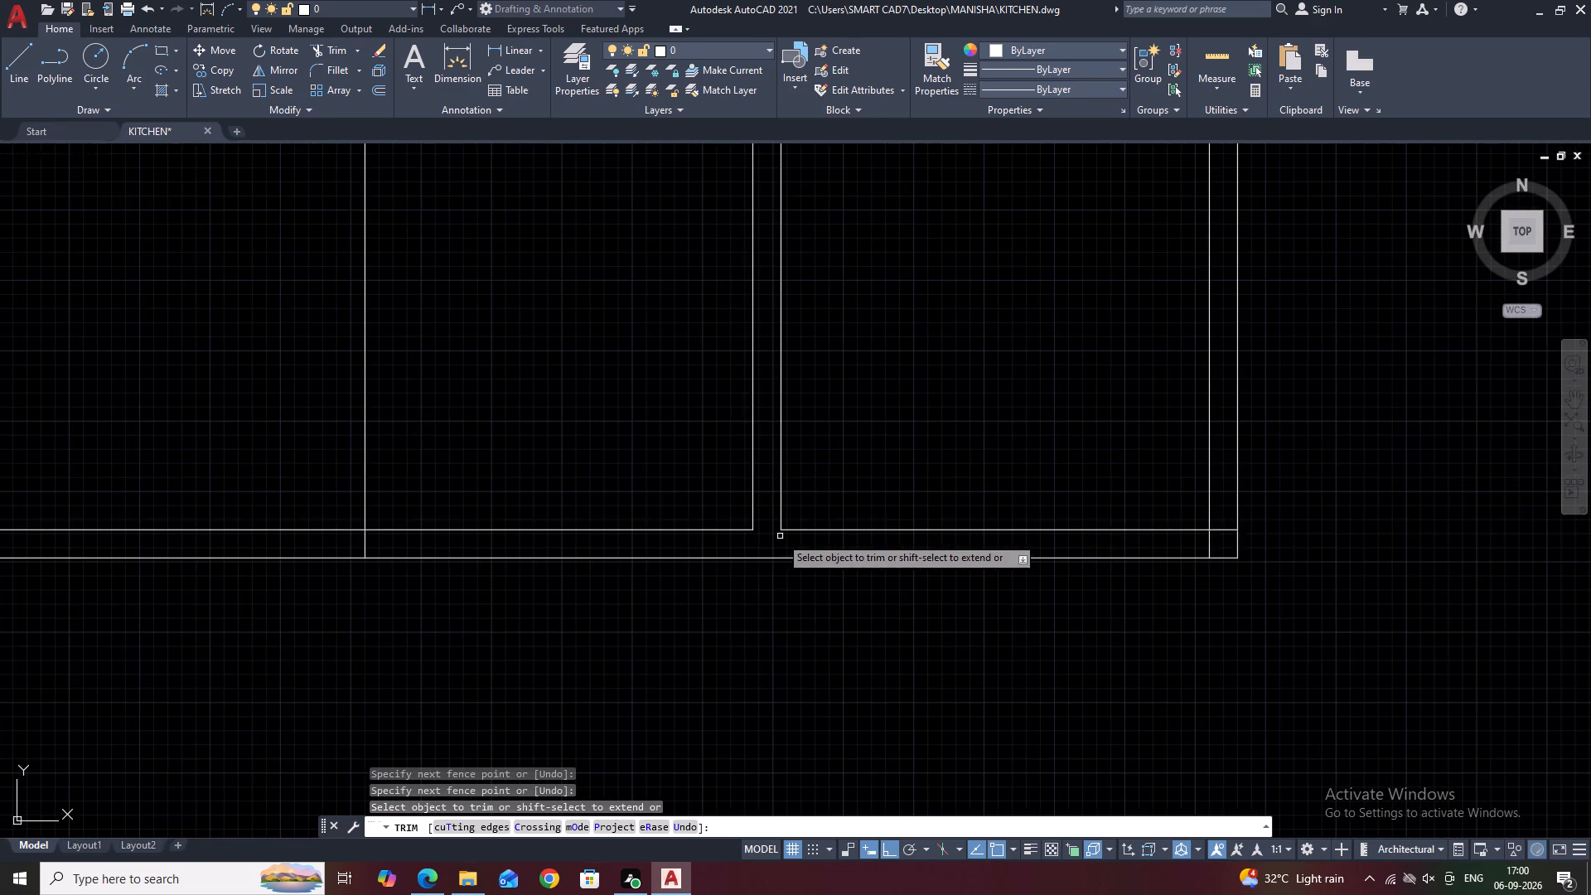
scroll(1245, 544, up, 2)
click(1218, 490)
click(1133, 555)
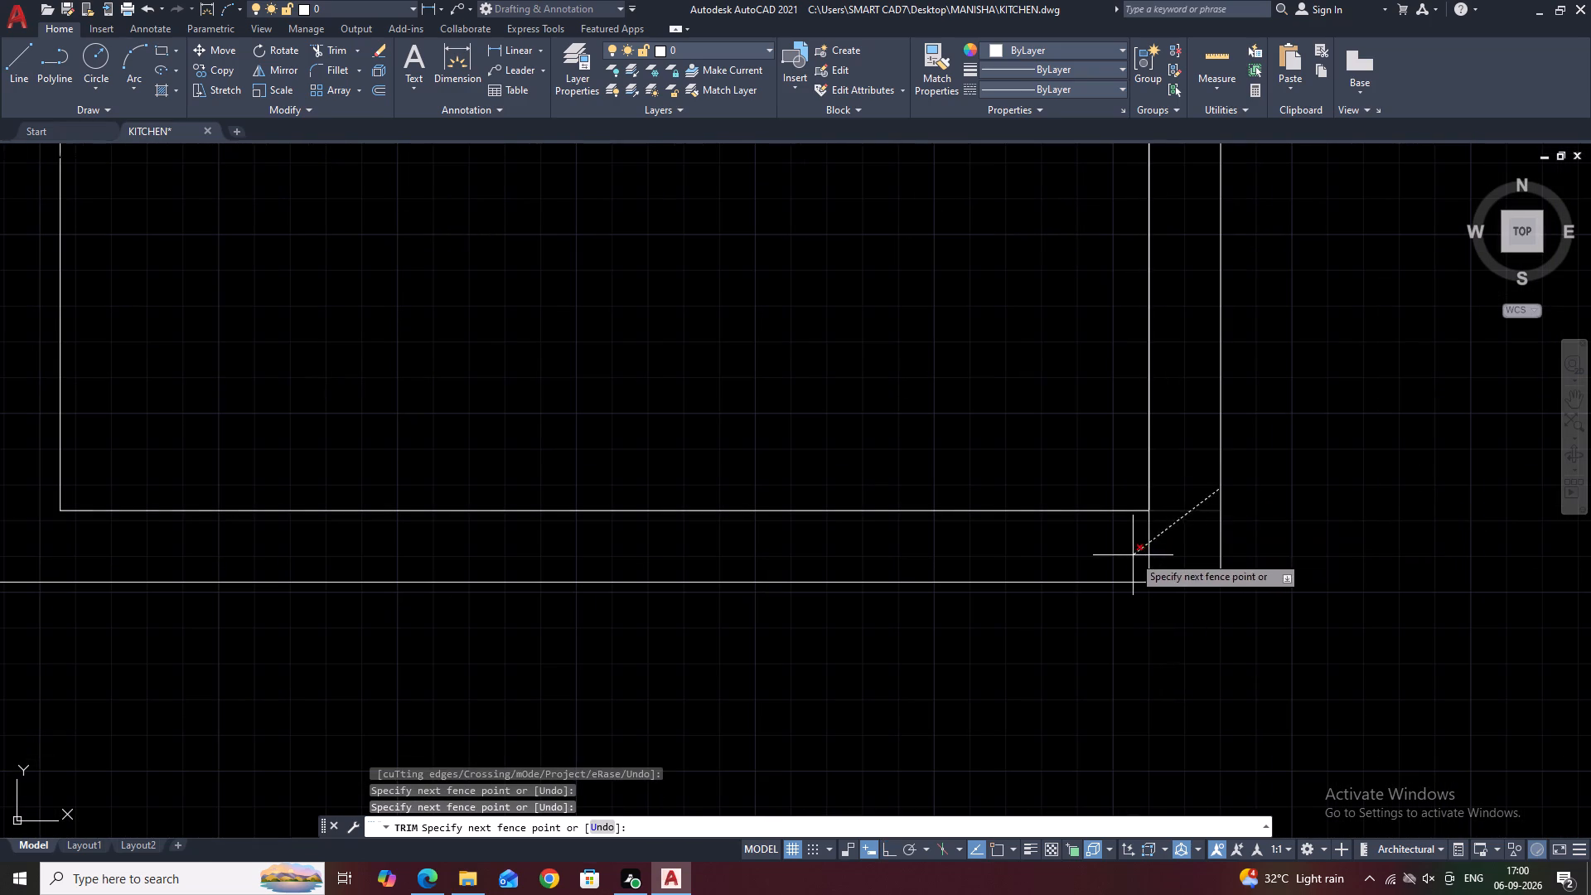
Trim the wall cabinet's central divider where it runs through the bottom panel.
scroll(1188, 534, down, 5)
scroll(890, 547, up, 2)
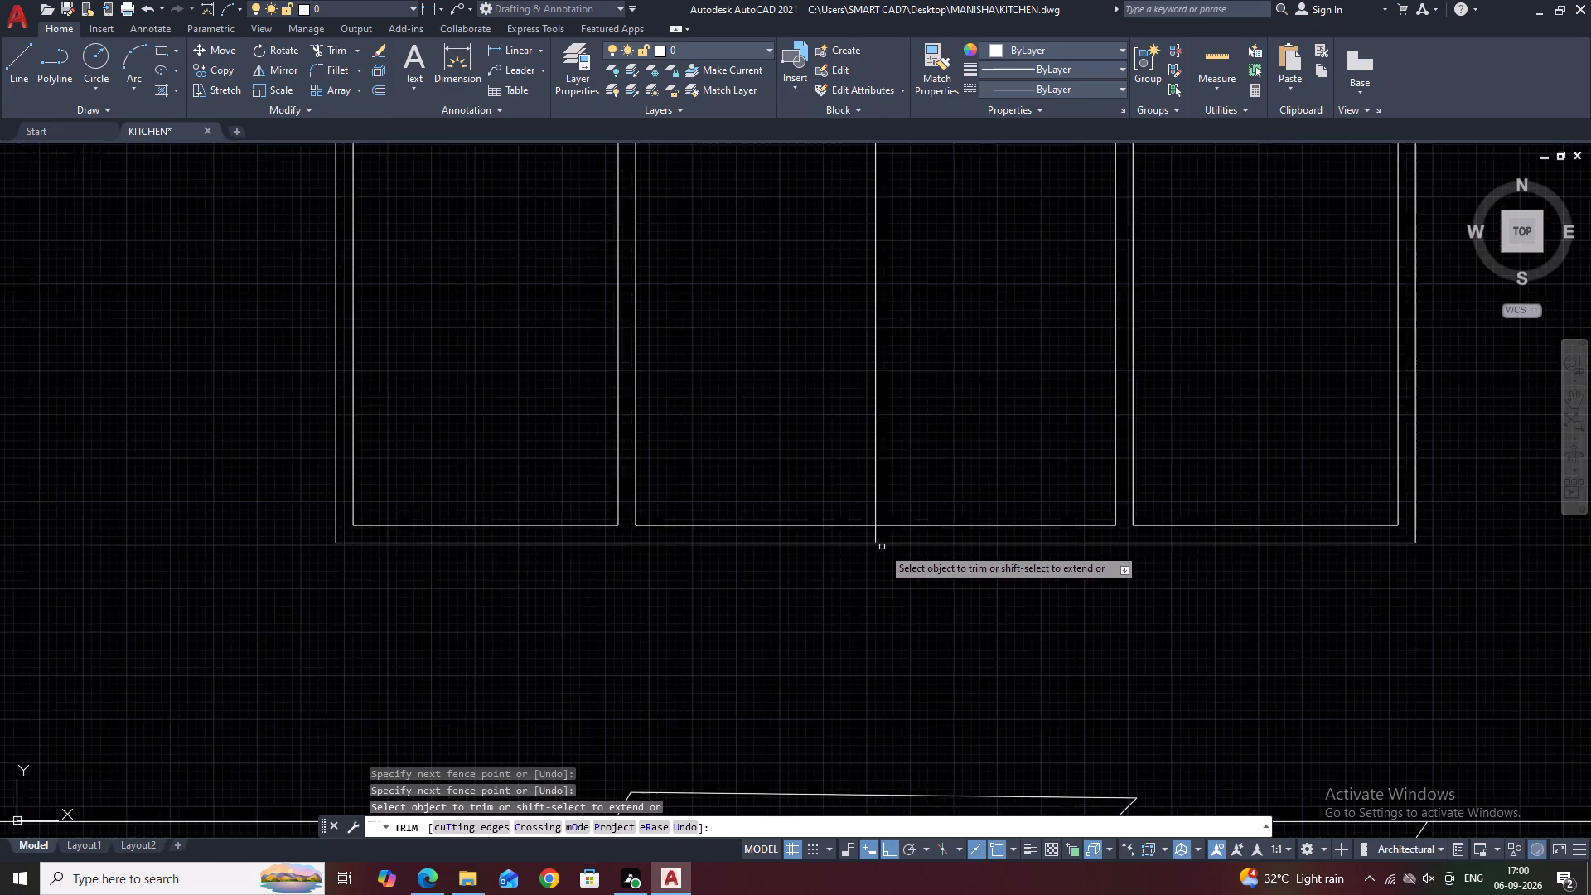
scroll(882, 547, up, 1)
click(878, 522)
click(809, 518)
scroll(966, 530, down, 4)
middle_drag(1030, 516, 1028, 578)
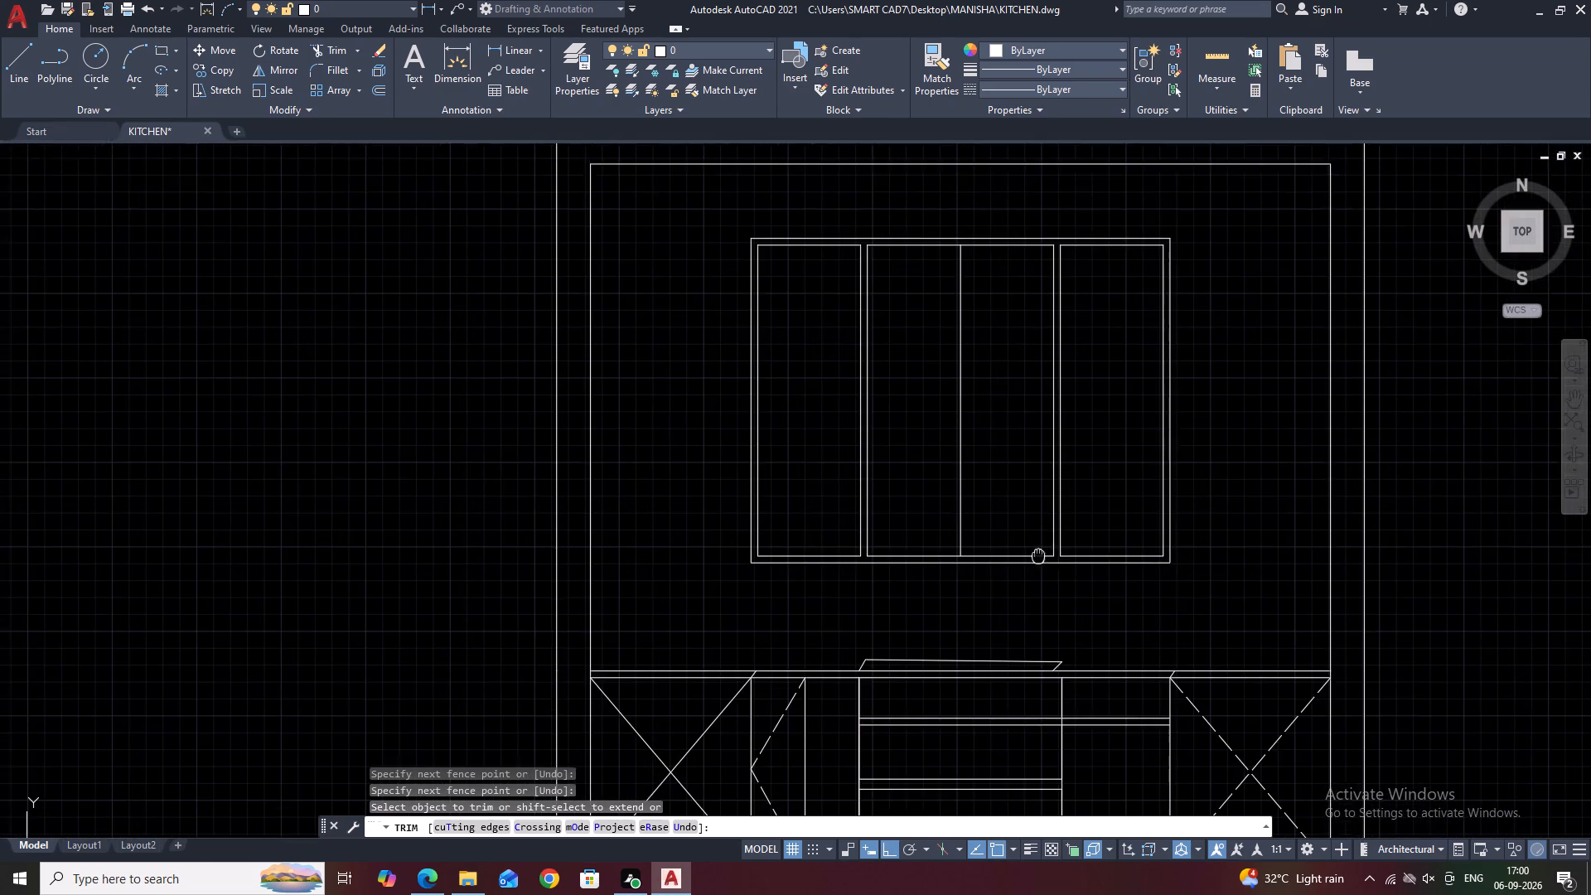
middle_drag(1028, 578, 1026, 582)
key(Escape)
Draw door-opening lines in the central bay's right half, from its right inner corners to the central divider's midpoint.
key(l)
key(space)
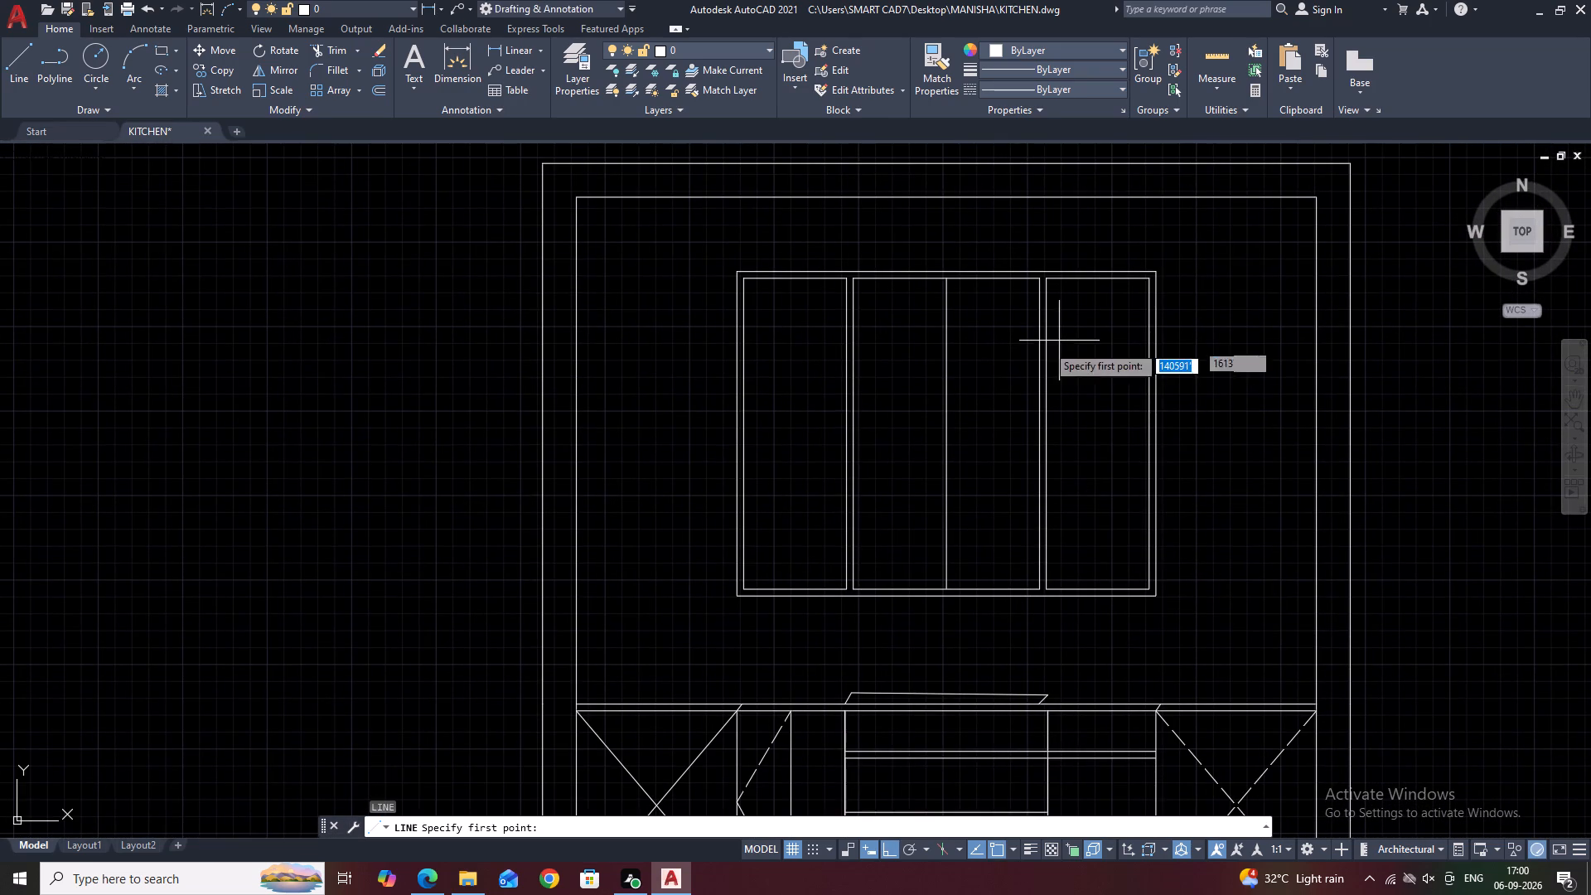
click(1036, 282)
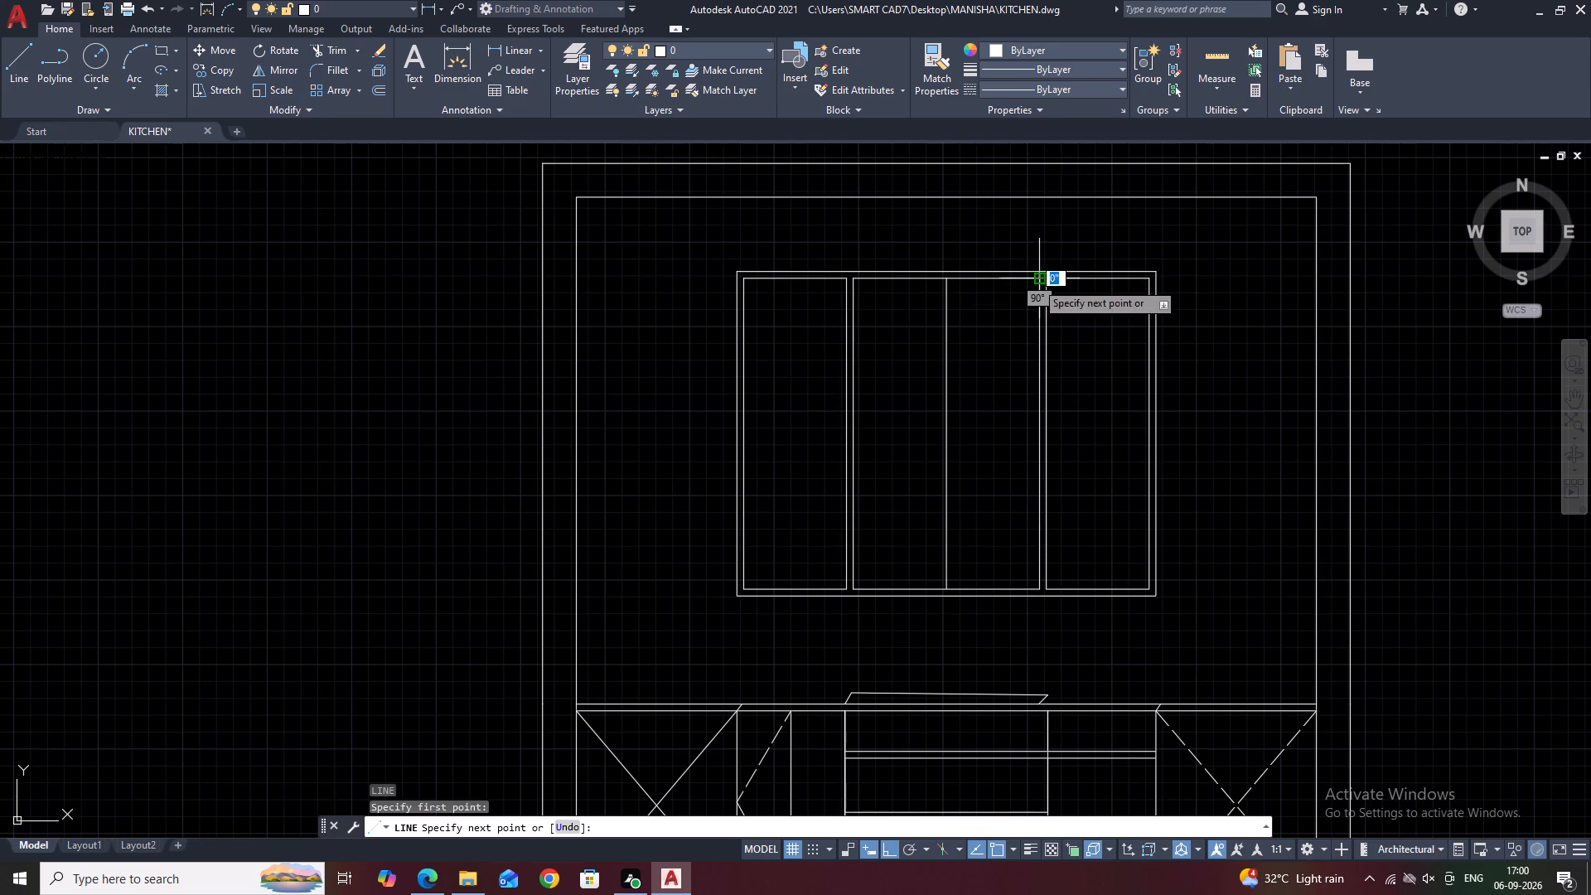
click(945, 430)
click(1035, 589)
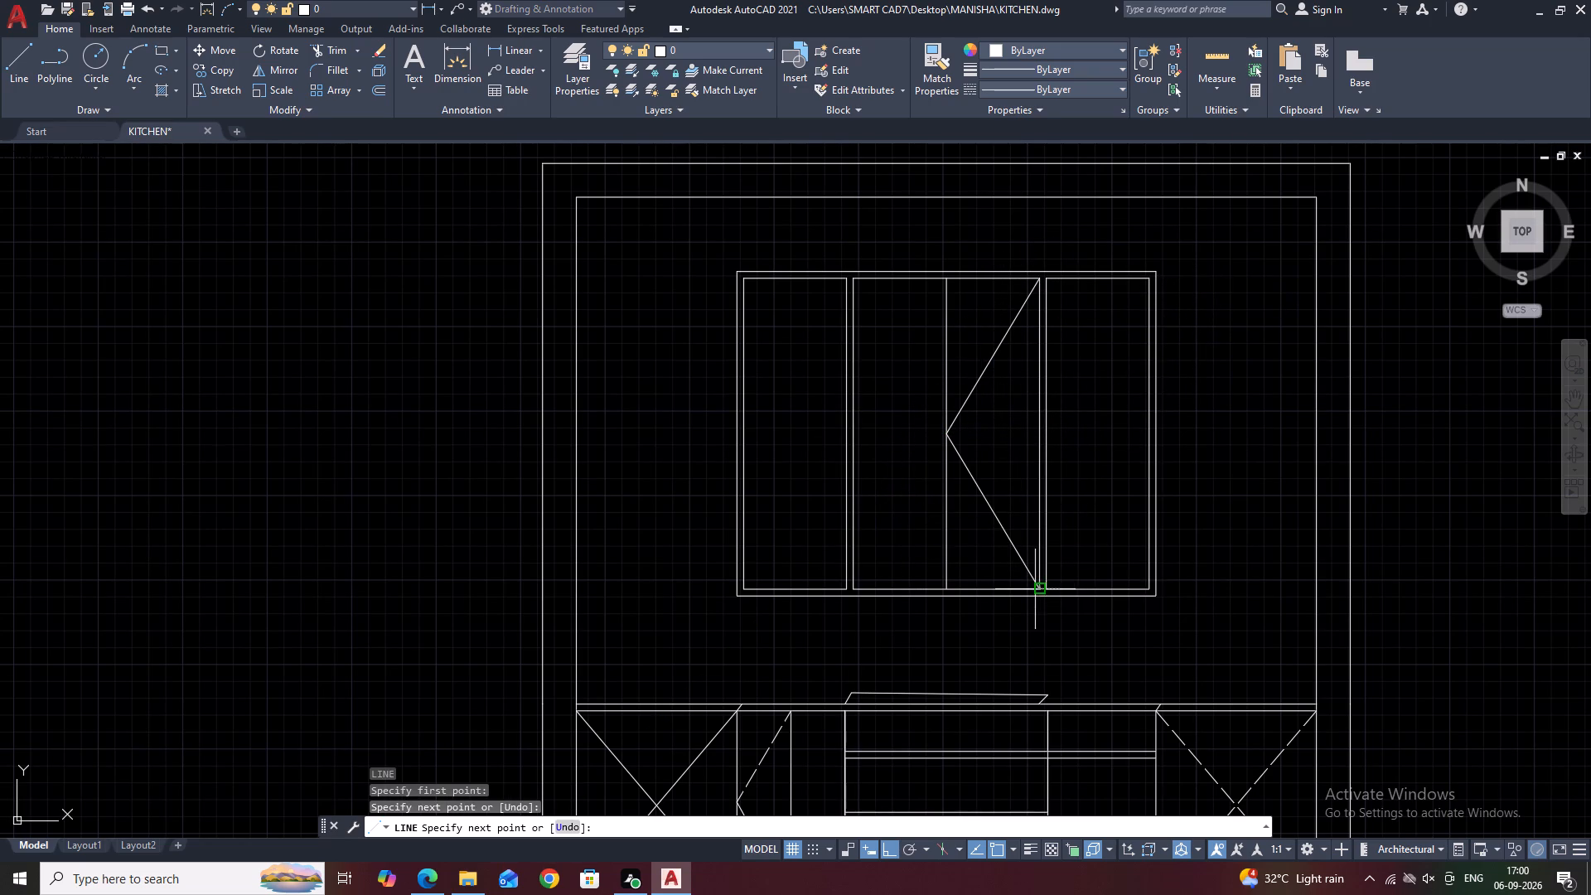
key(space)
Draw door-opening lines in the central bay's left half, from its left inner corners to the central divider's midpoint.
key(space)
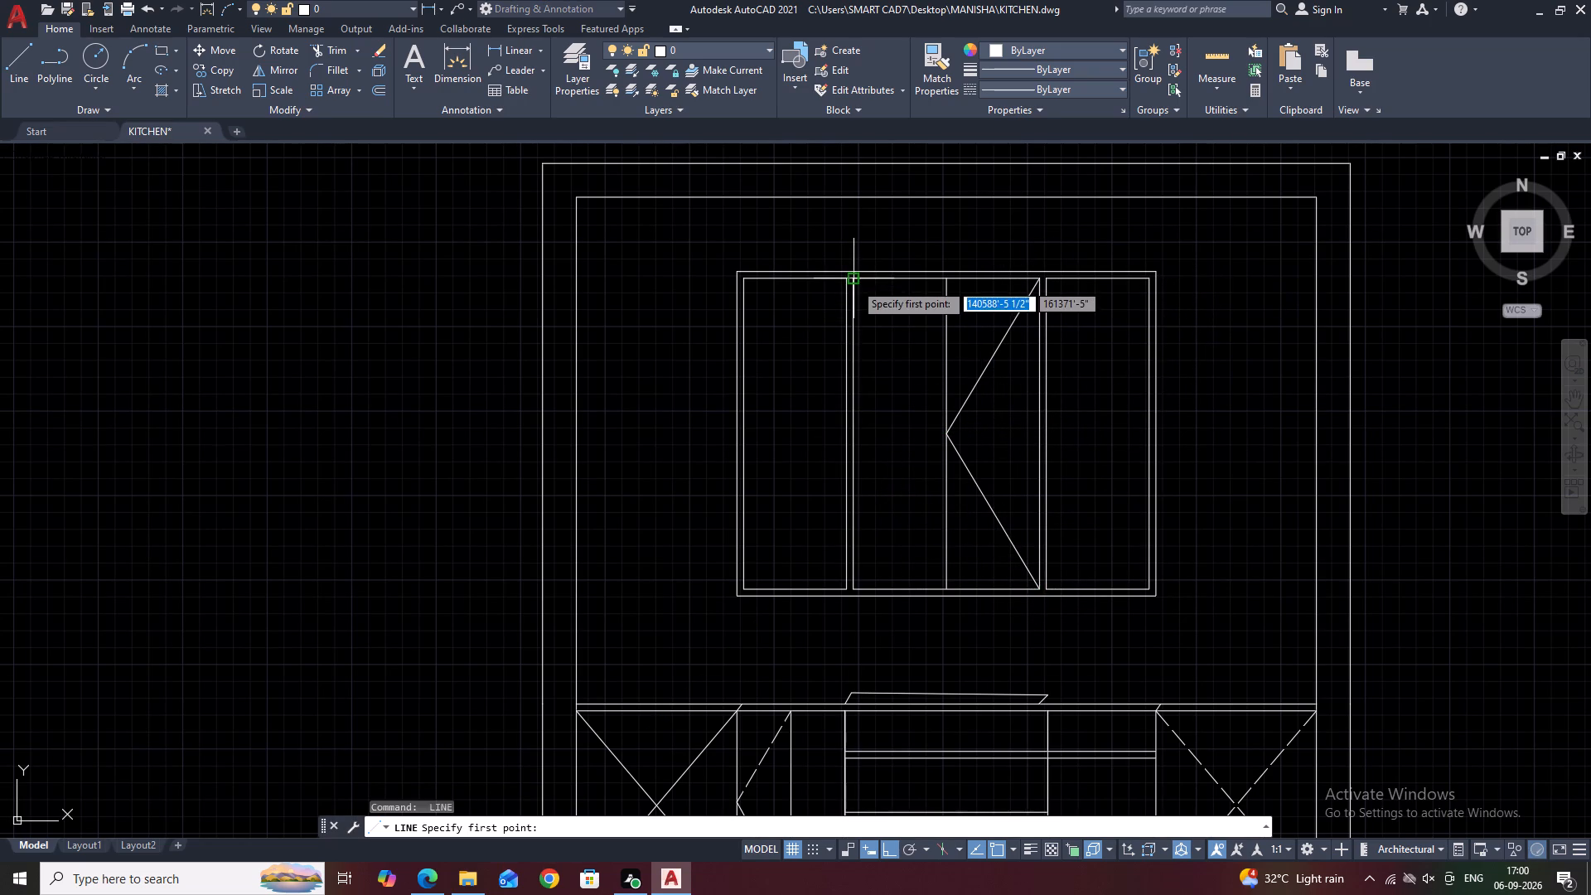
click(854, 283)
click(948, 436)
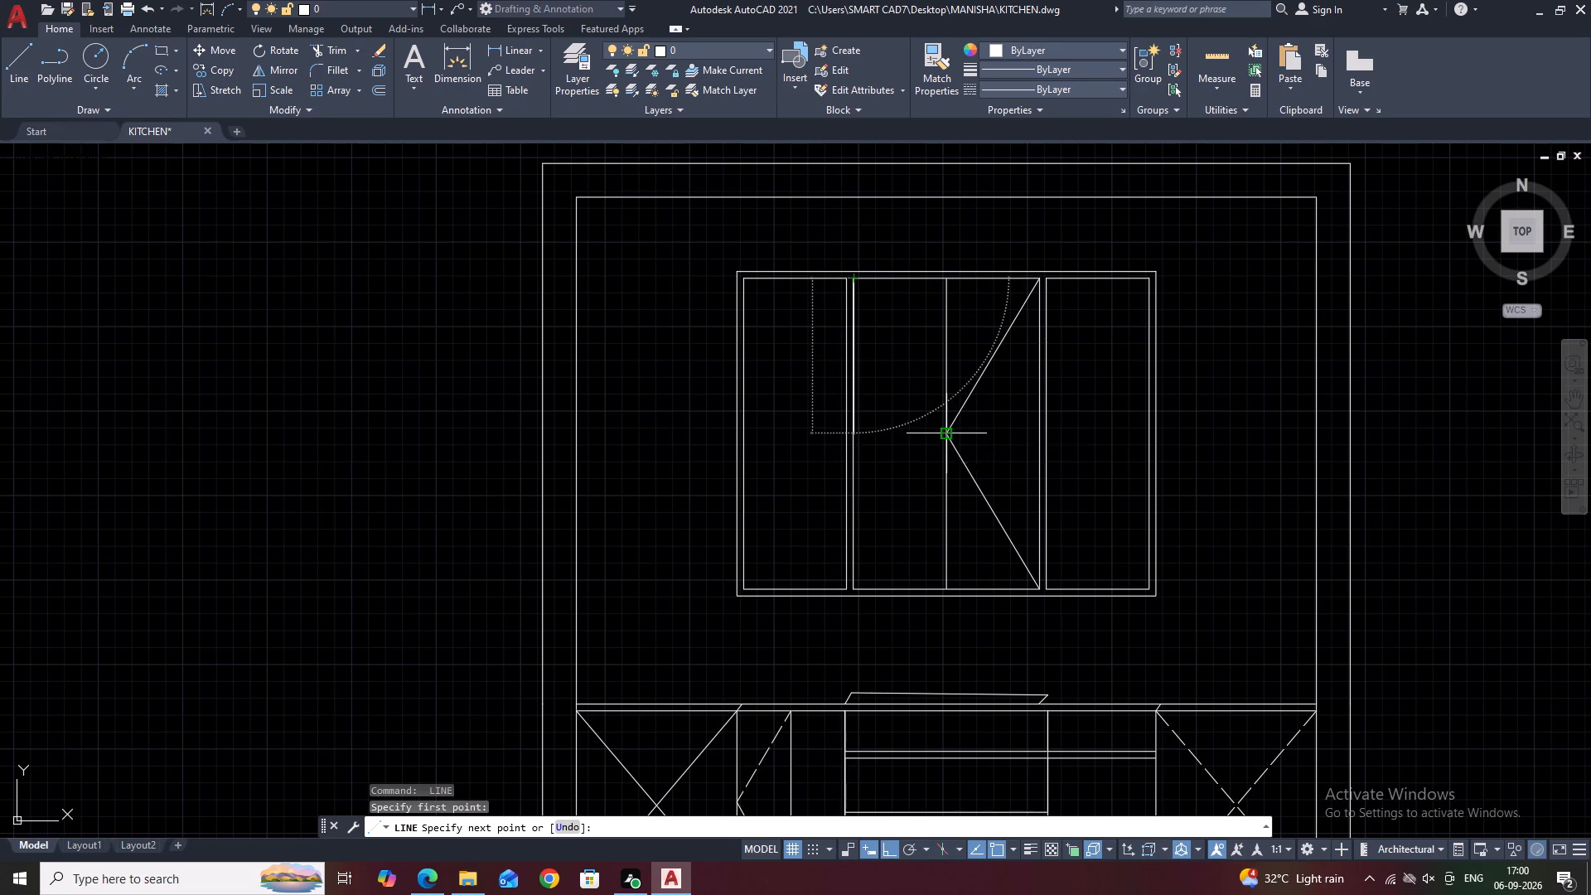
click(855, 588)
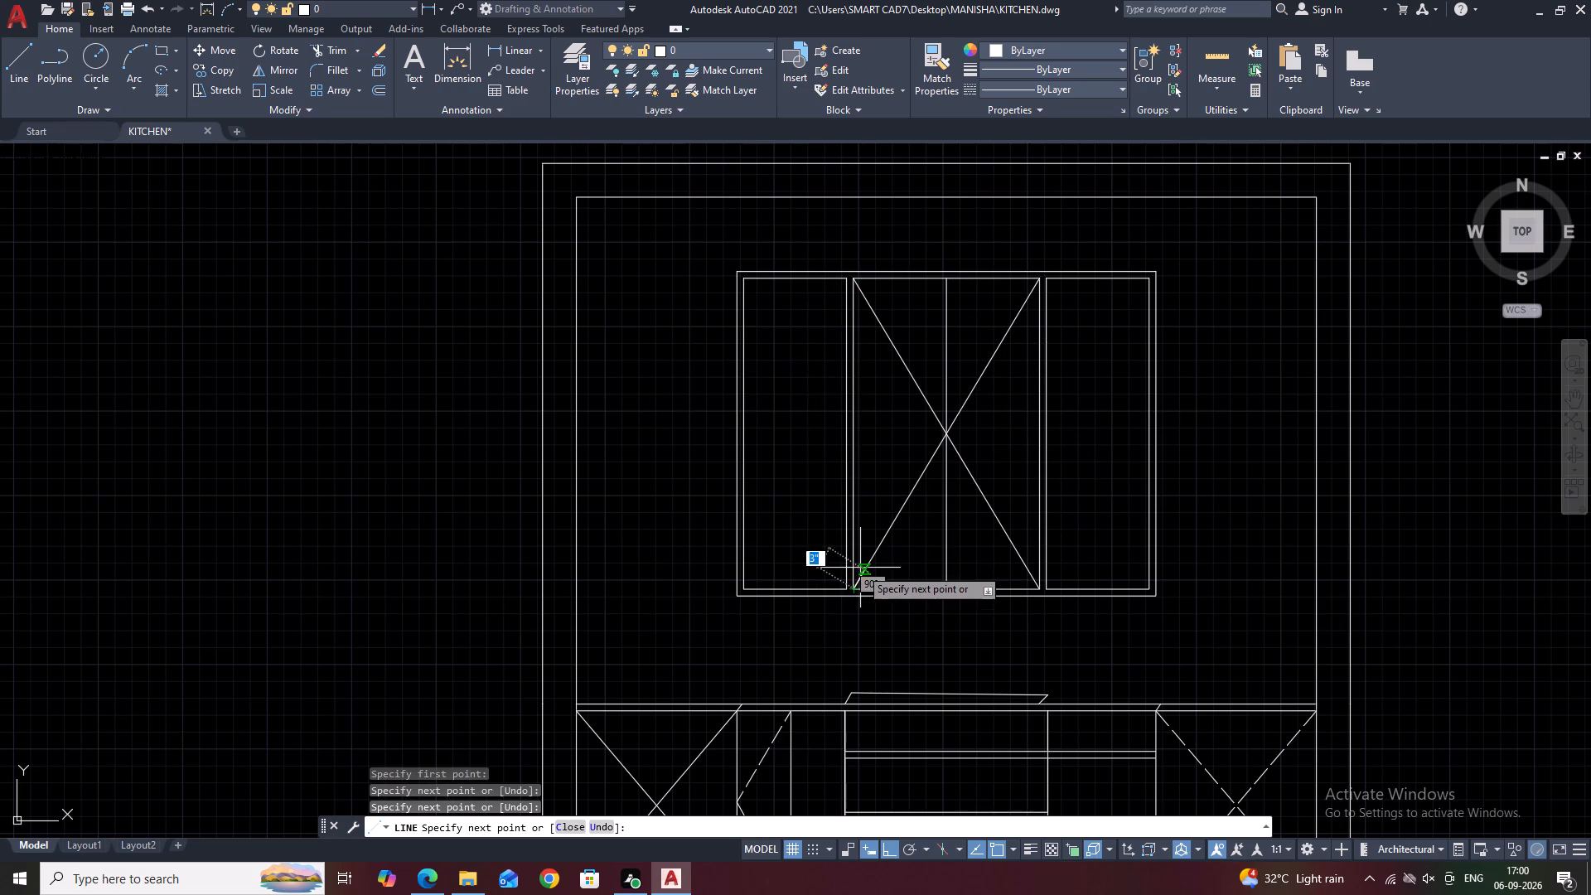
key(space)
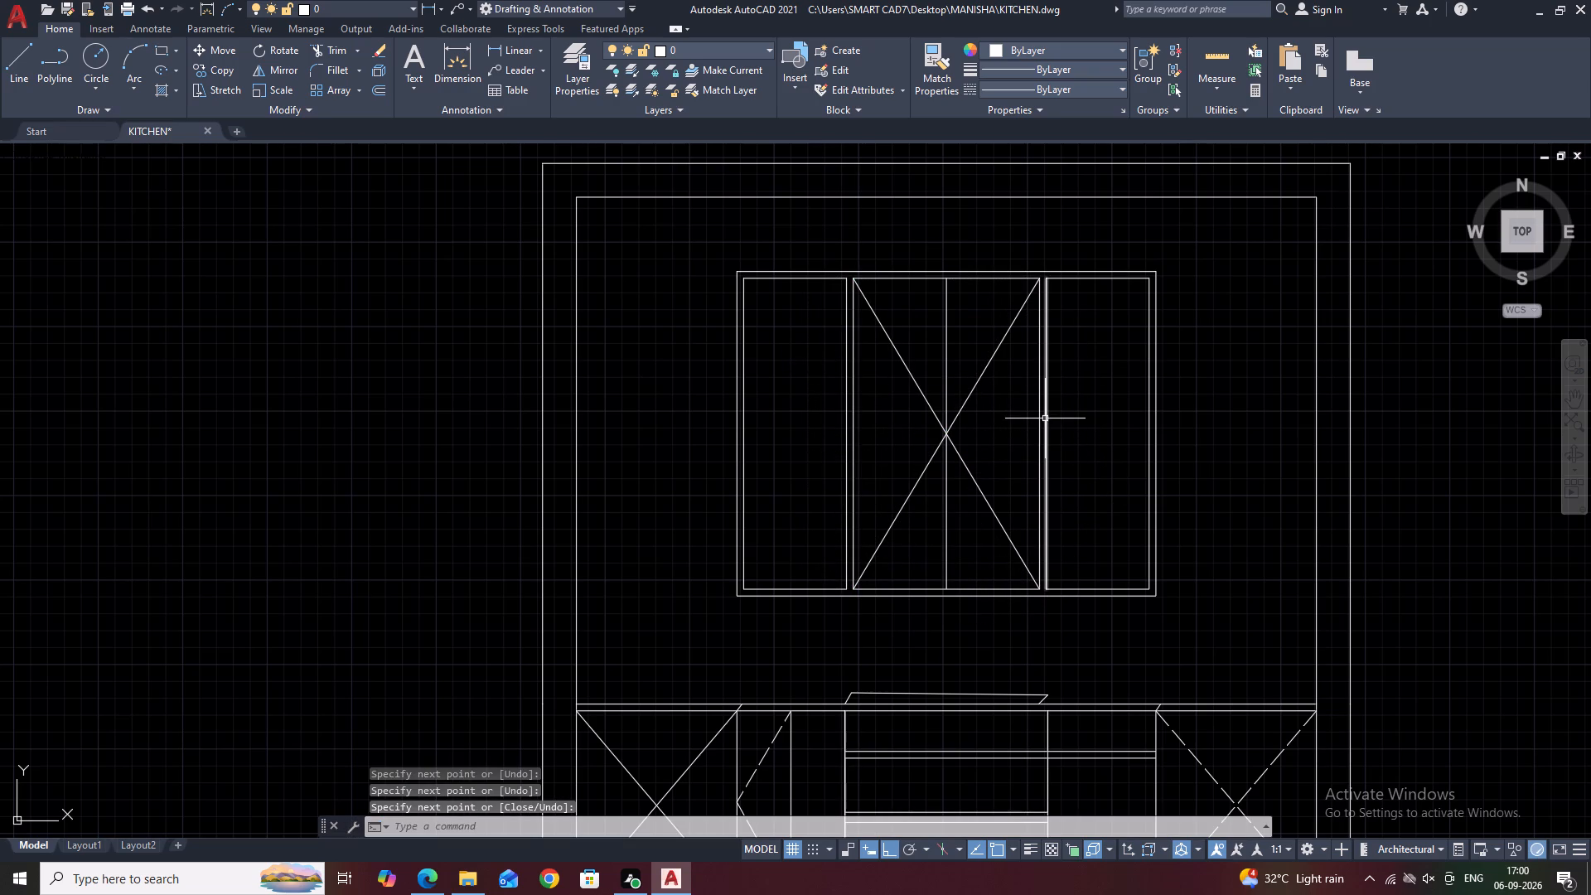
Draw a horizontal shelf line across the wall cabinet's right bay, between its inner side lines, above mid-height.
text(L)
key(space)
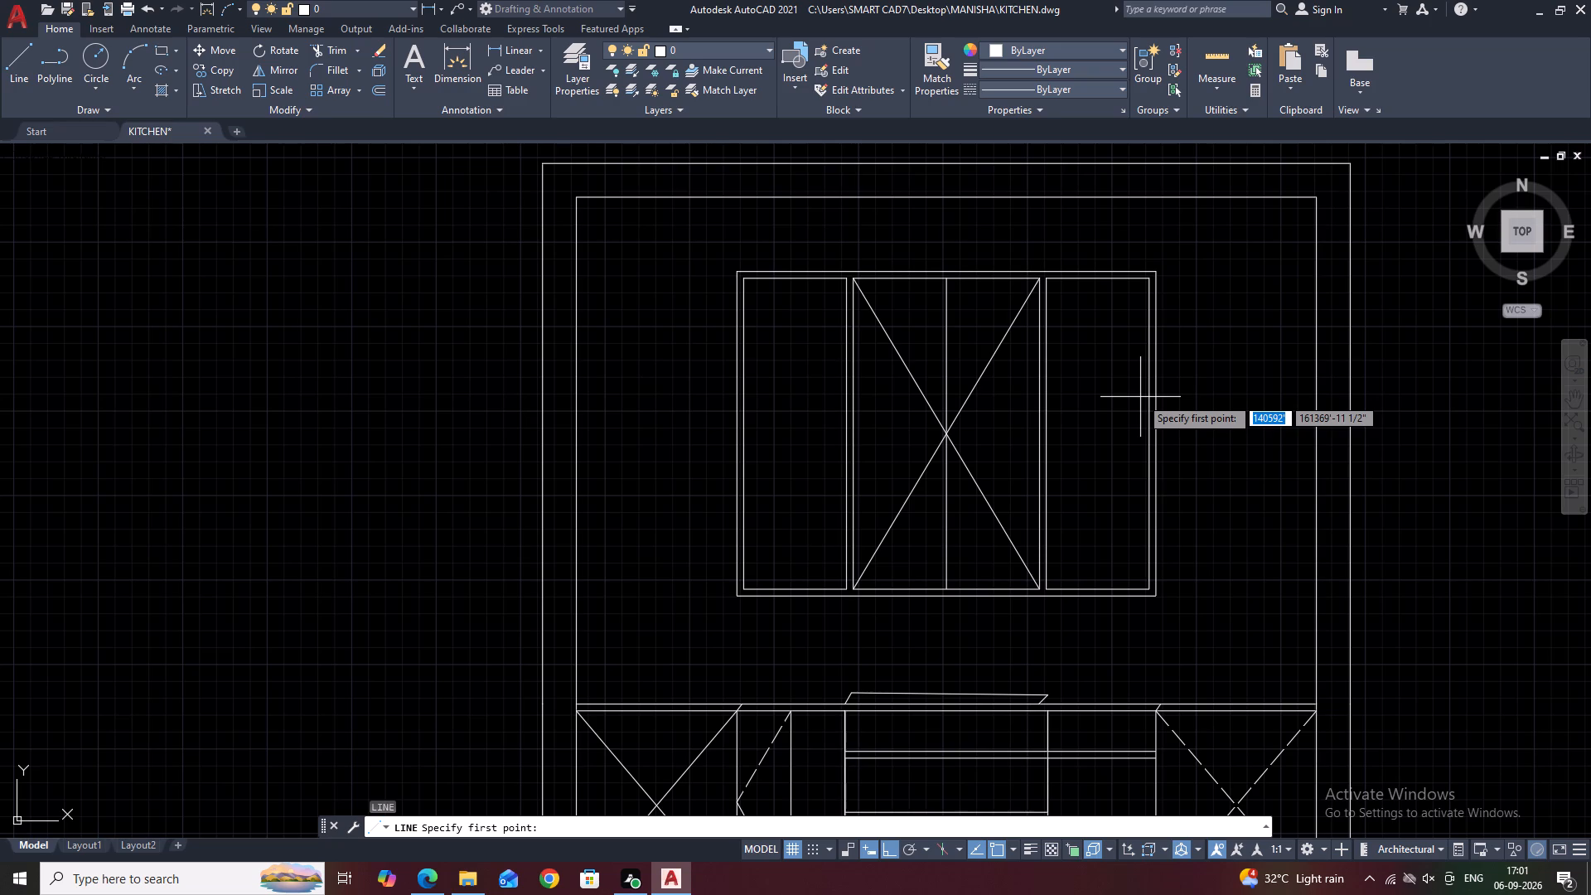
scroll(1139, 399, up, 1)
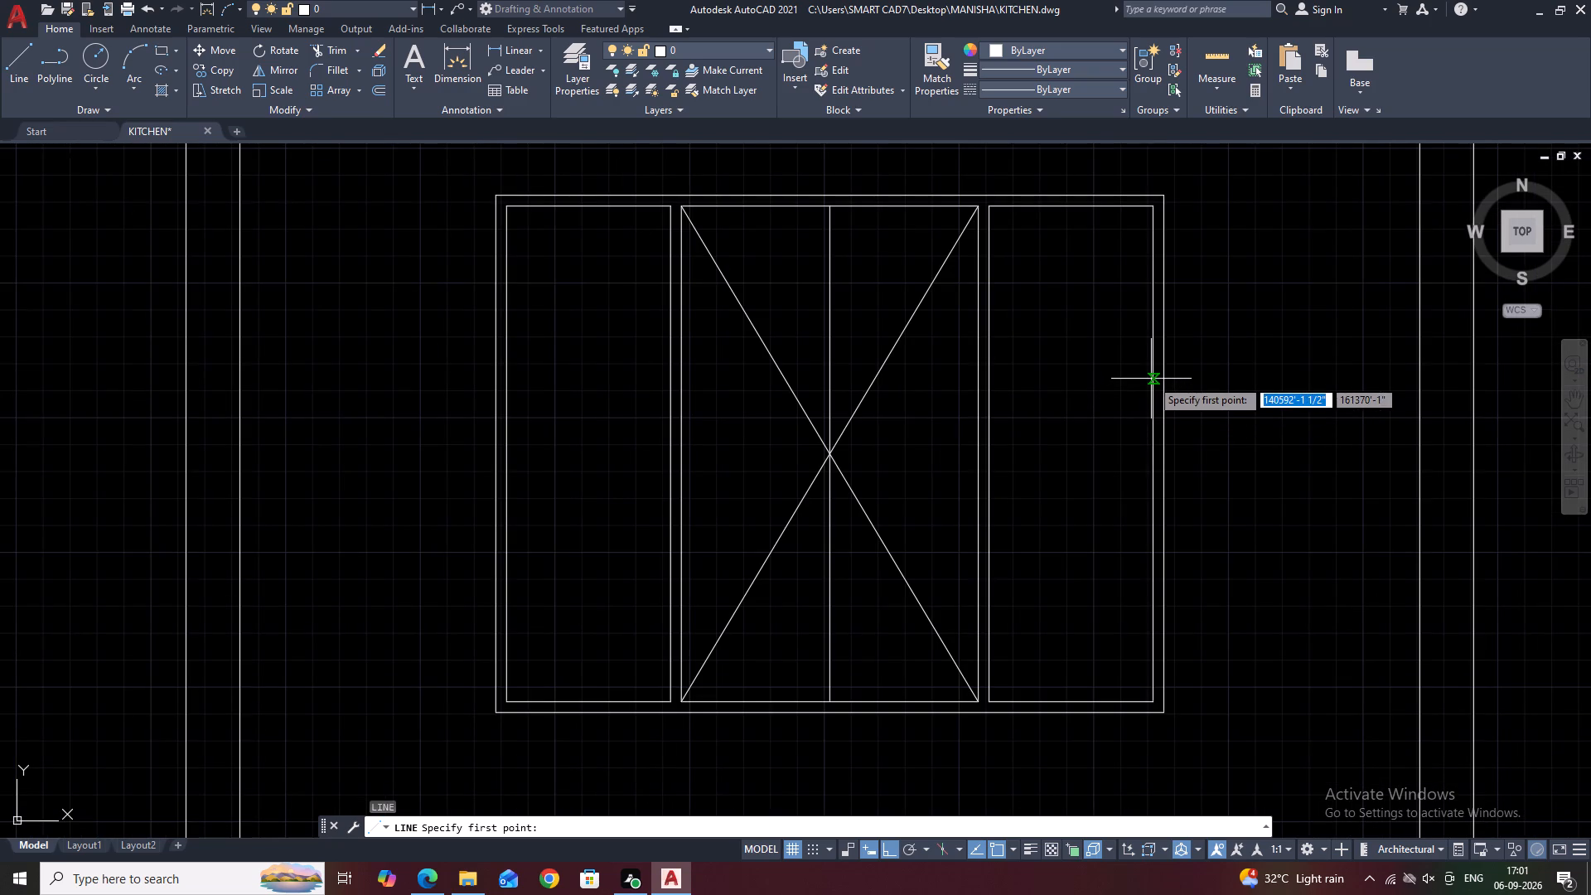
click(1153, 386)
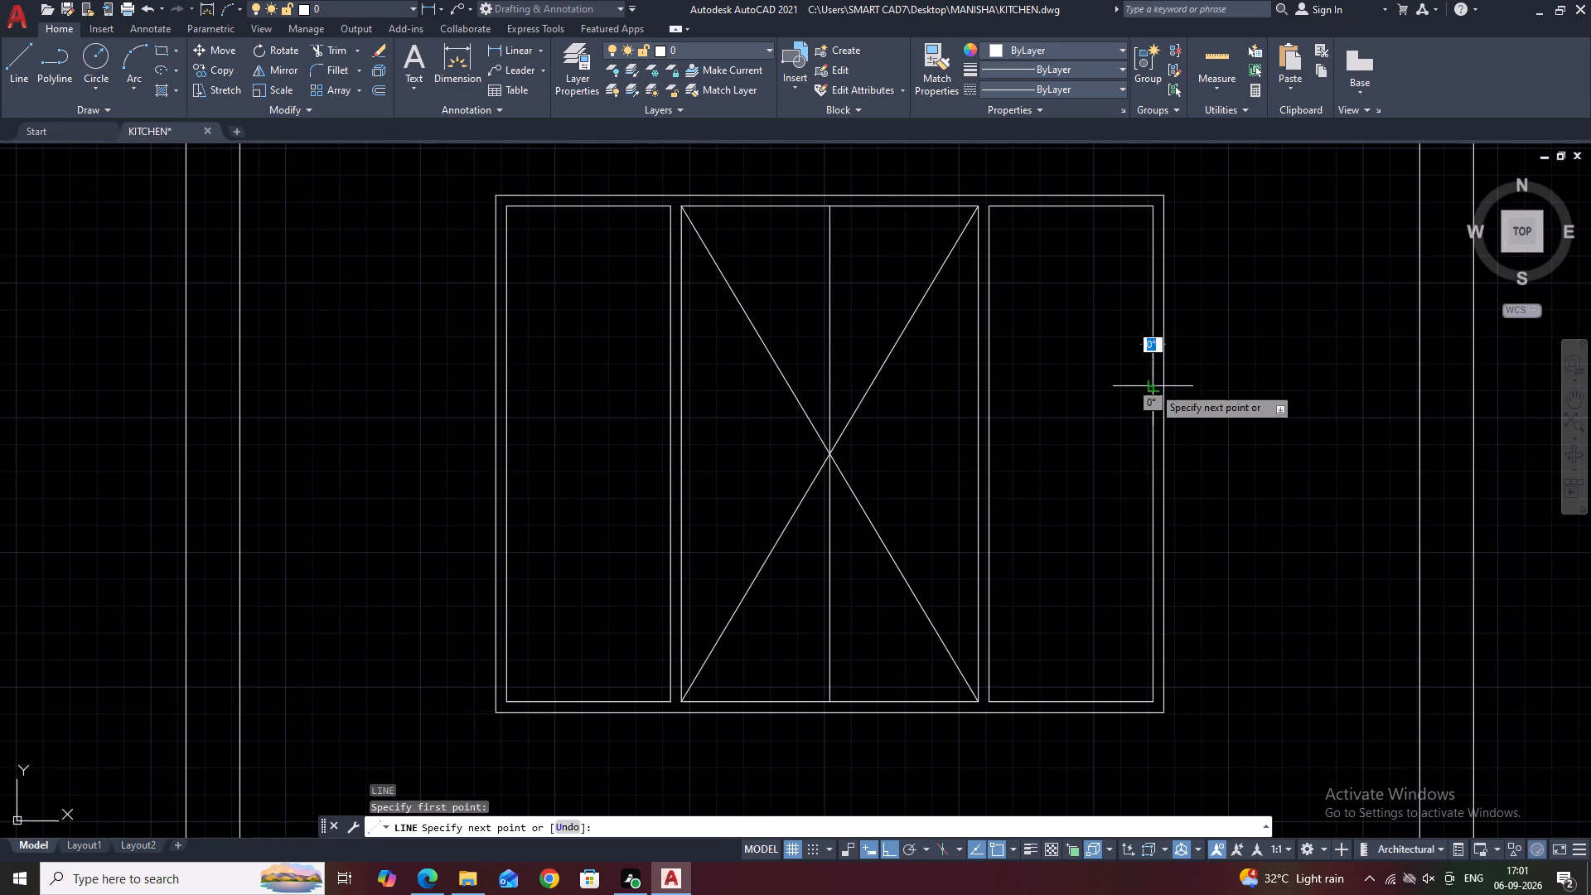
click(986, 389)
key(Escape)
Offset the right bay's shelf line 1" downward to give the shelf its thickness.
click(1036, 394)
drag(1042, 355, 1042, 350)
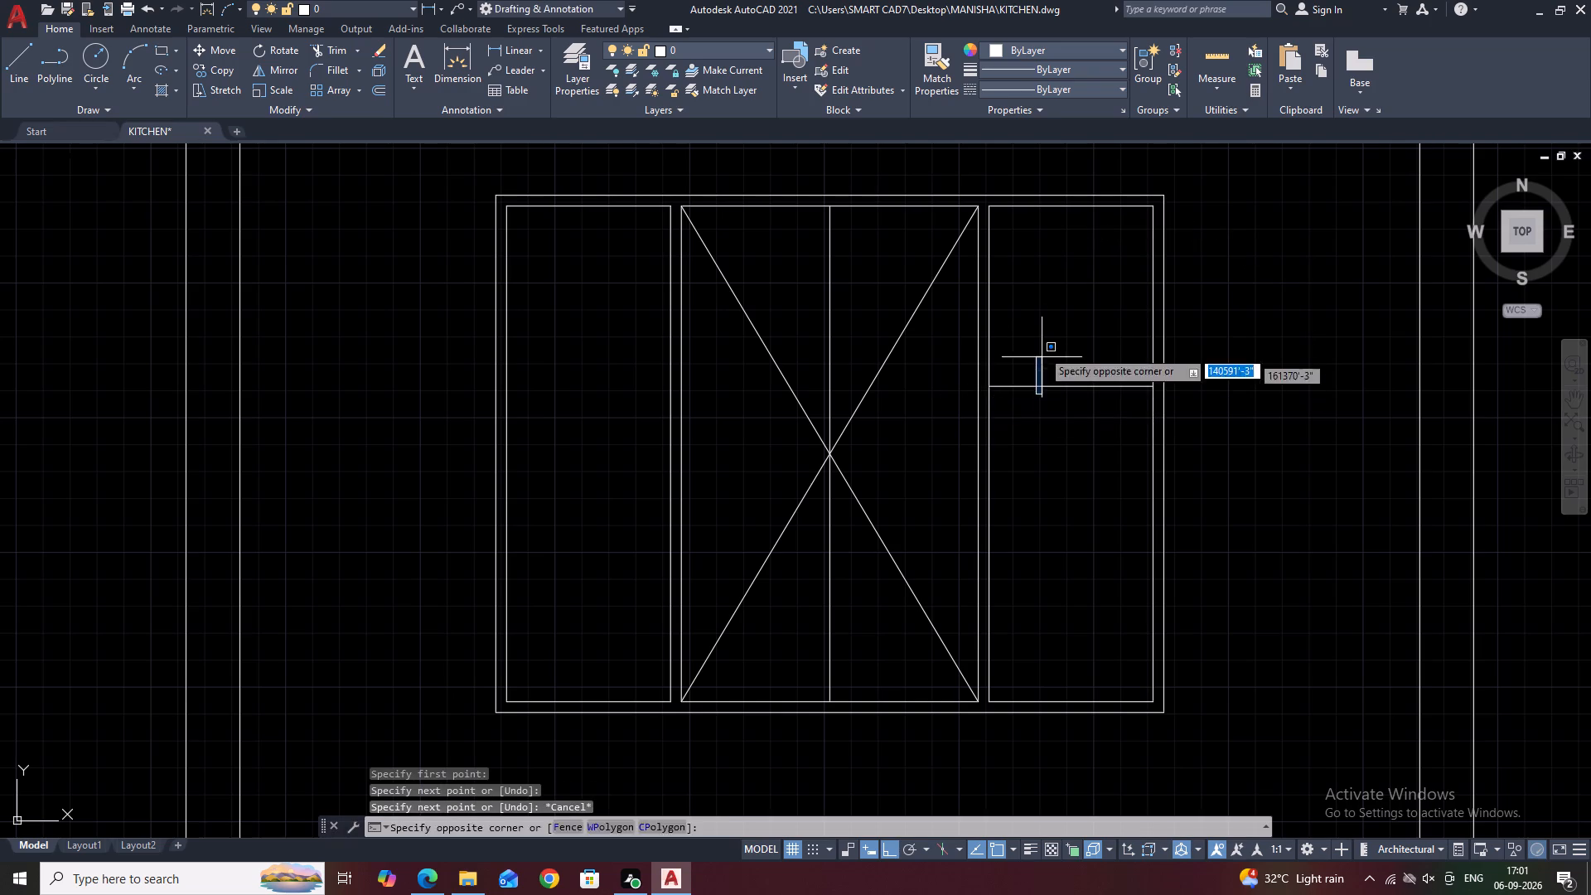
drag(1042, 350, 1042, 346)
click(1037, 352)
click(1021, 417)
text(O)
key(space)
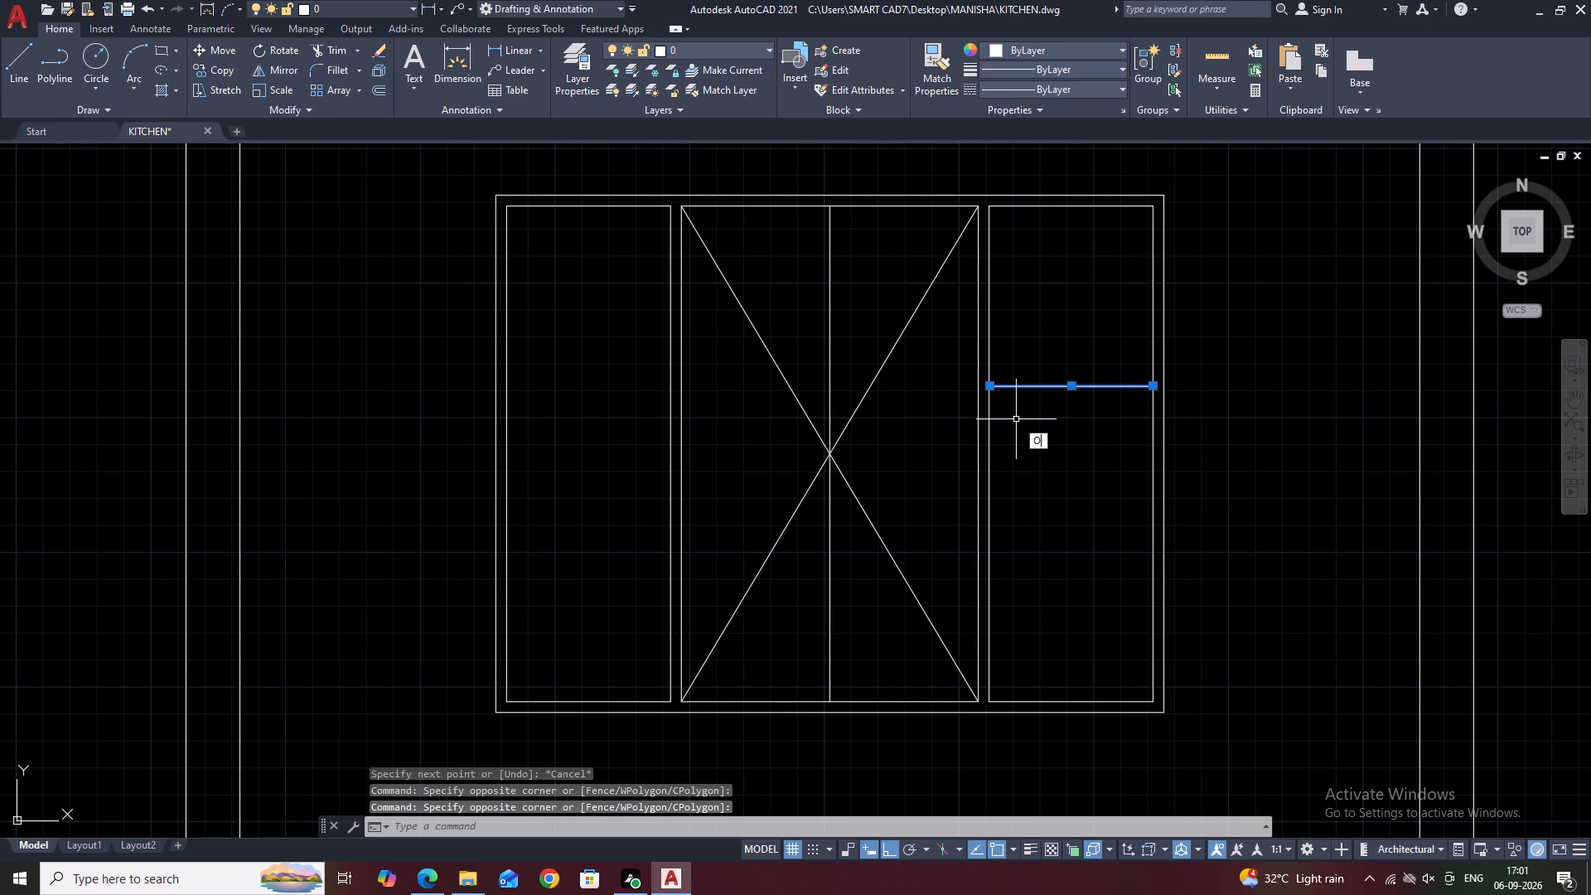
key(space)
click(1022, 433)
middle_drag(1168, 459, 1158, 398)
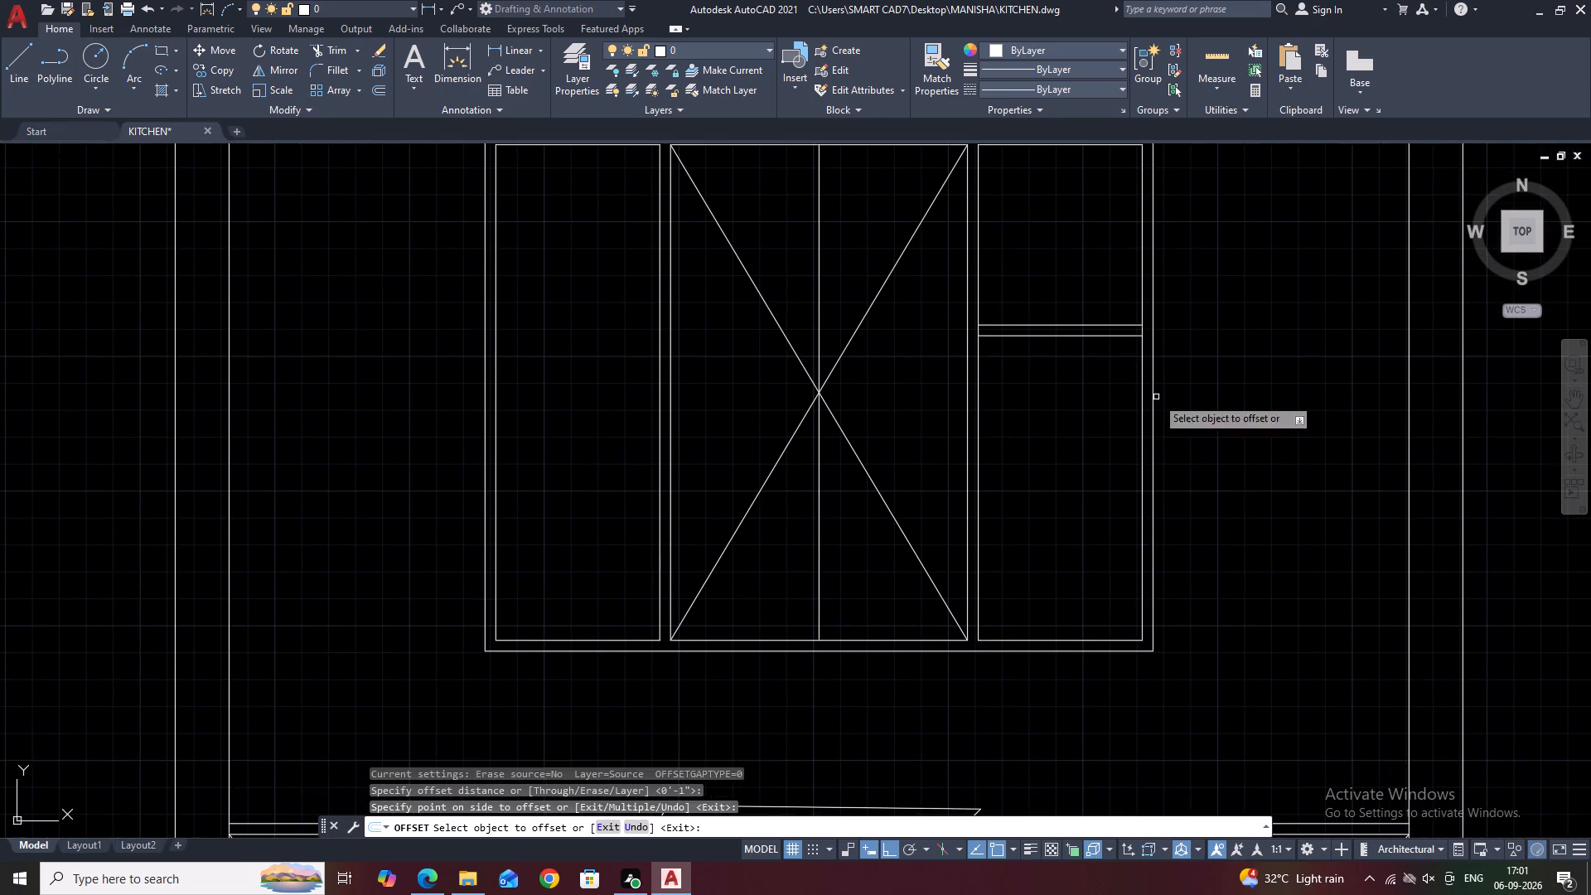
key(Escape)
Trim both inner side lines of the right bay between the two shelf lines.
middle_drag(1057, 434, 1076, 384)
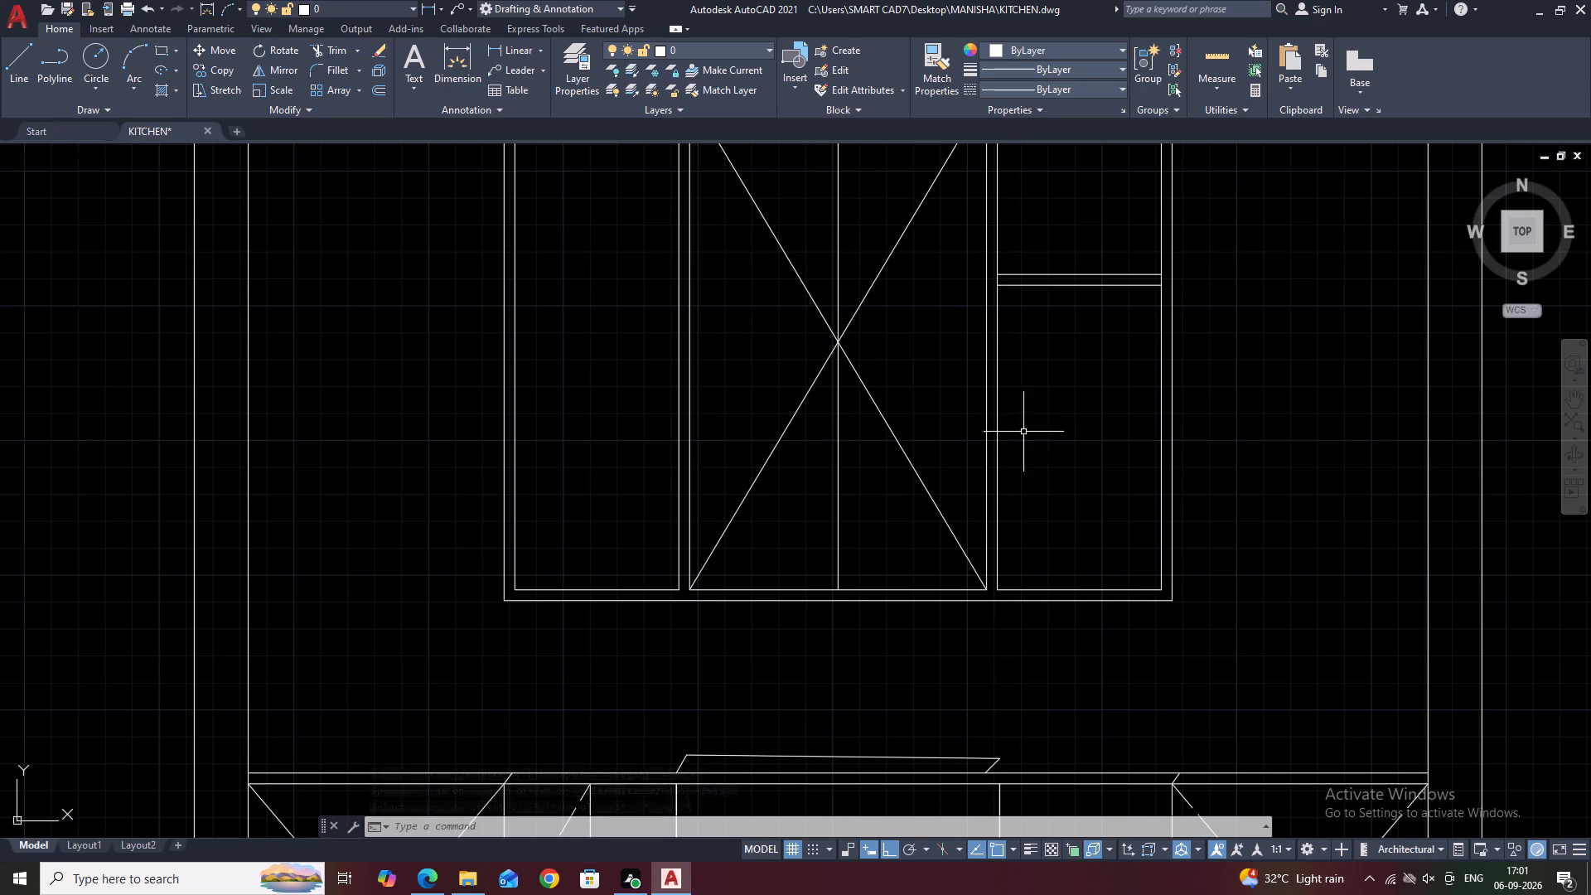
middle_drag(1076, 279, 1080, 318)
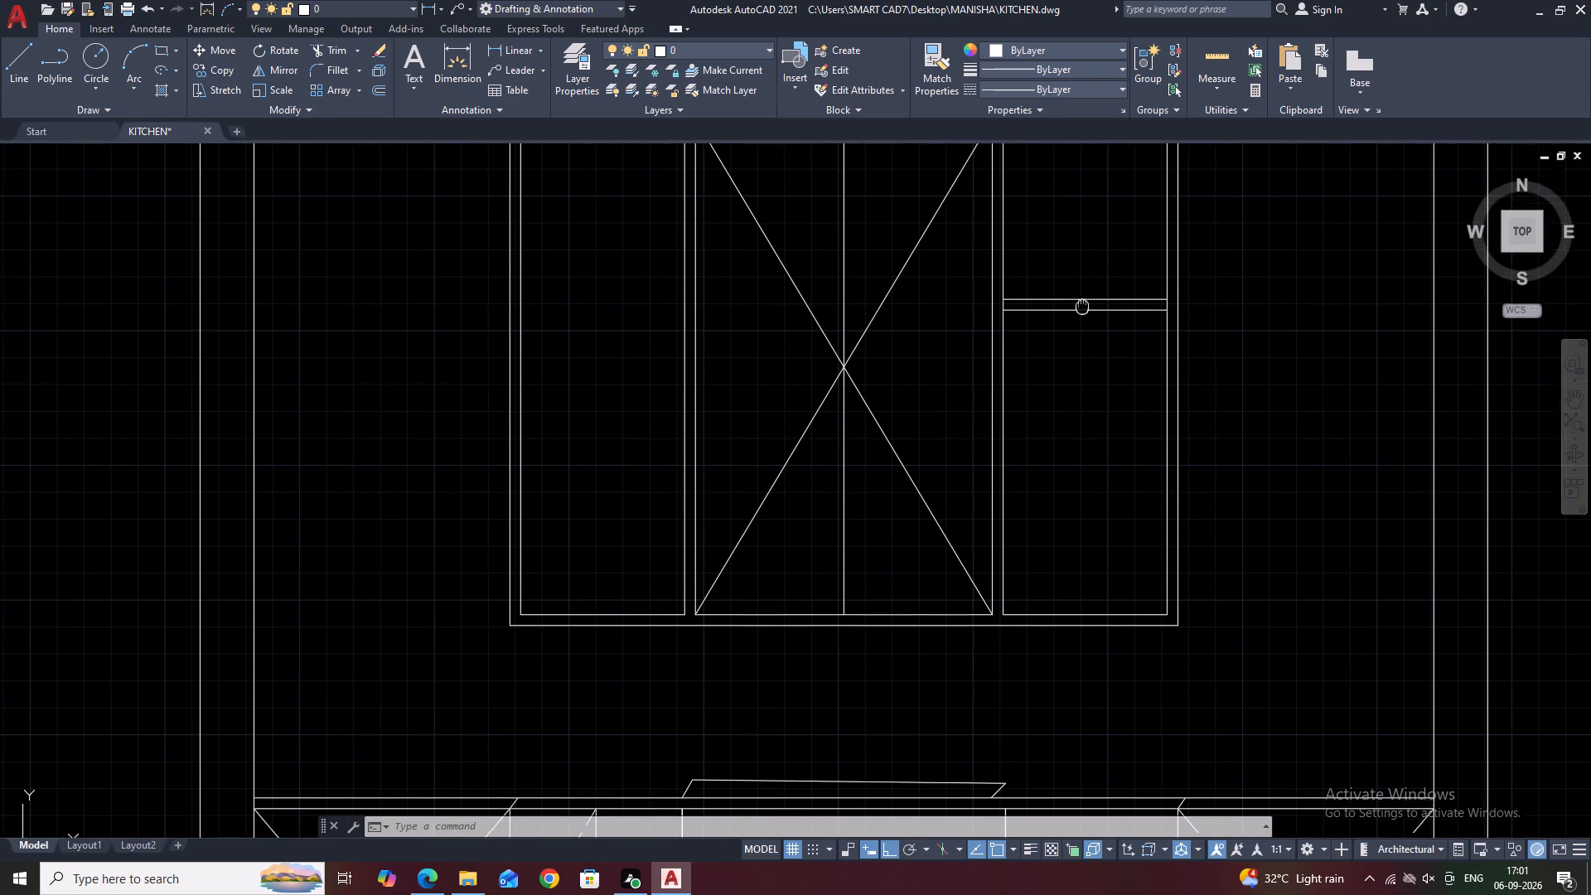
middle_drag(1080, 318, 1078, 323)
key(t)
text(R)
key(space)
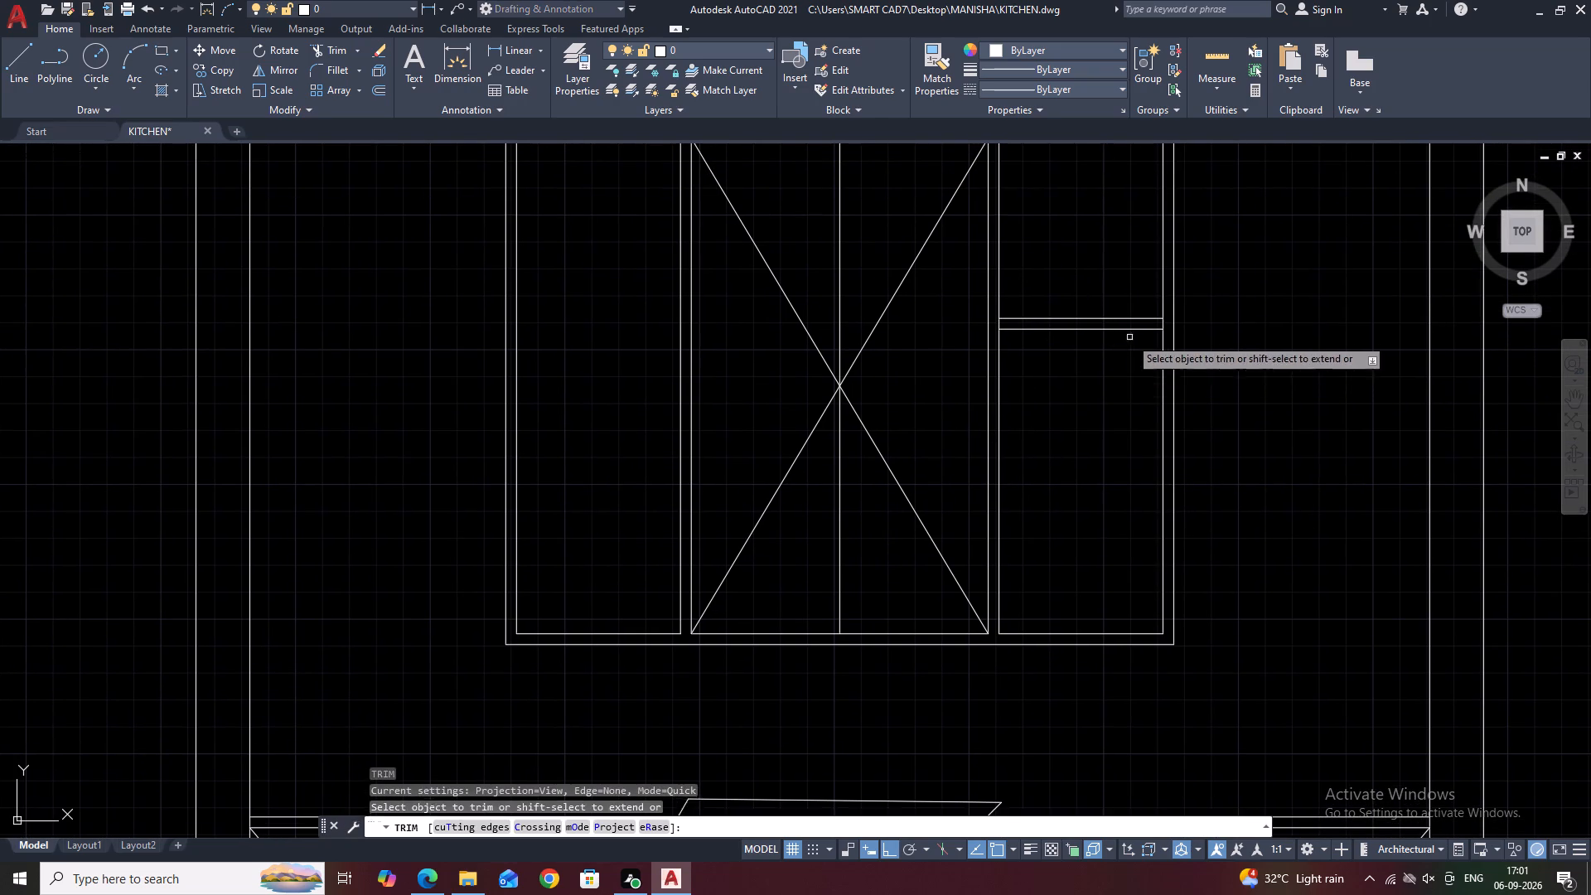
scroll(1130, 334, up, 2)
click(1206, 311)
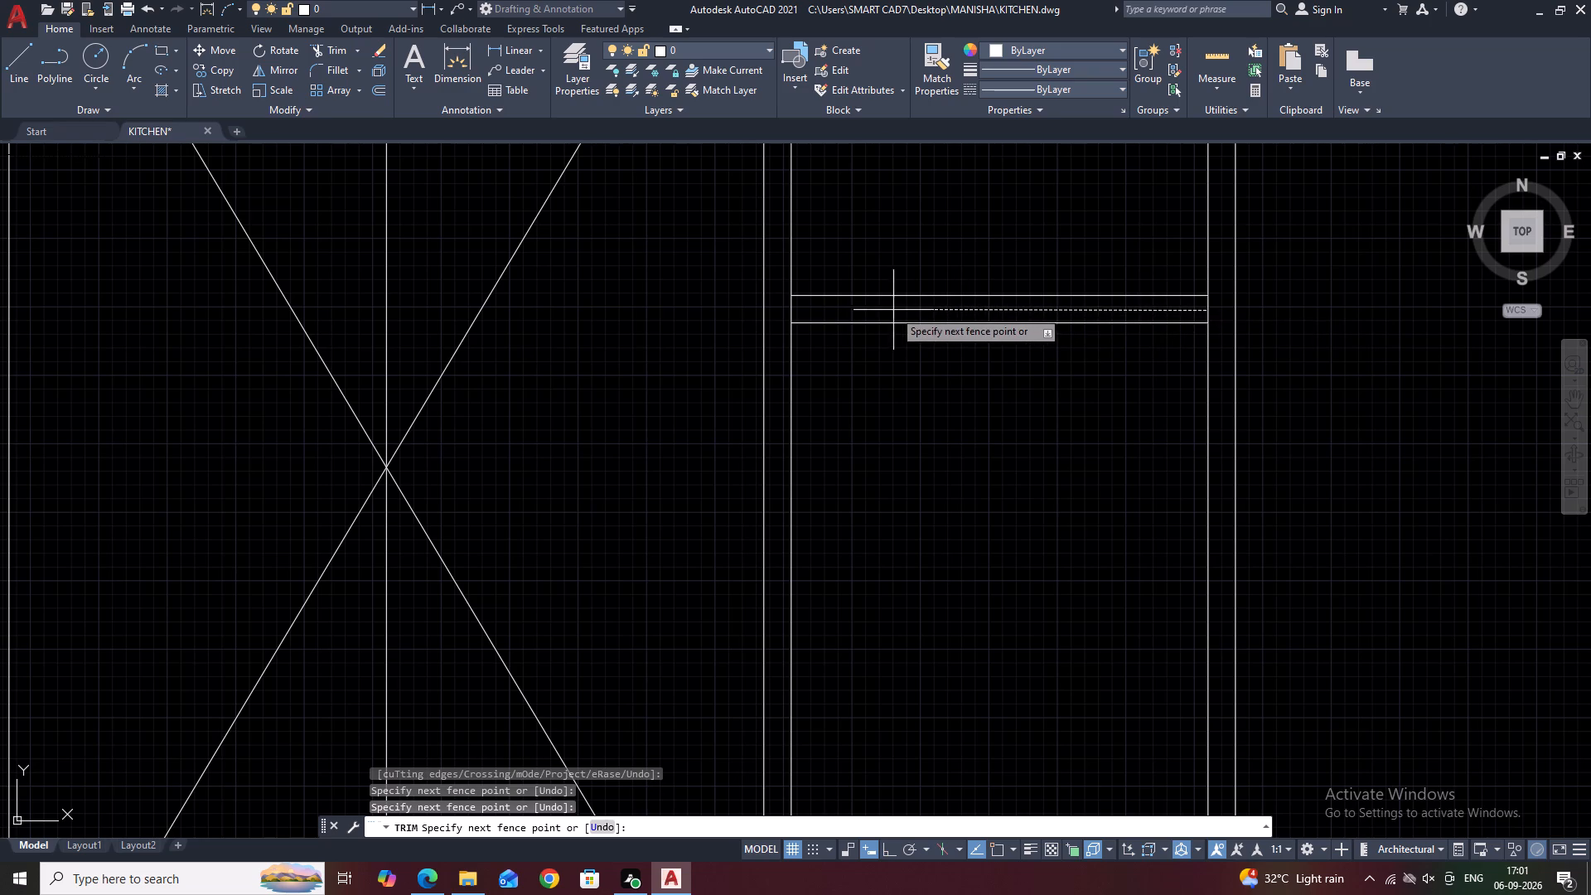
click(782, 304)
click(1211, 312)
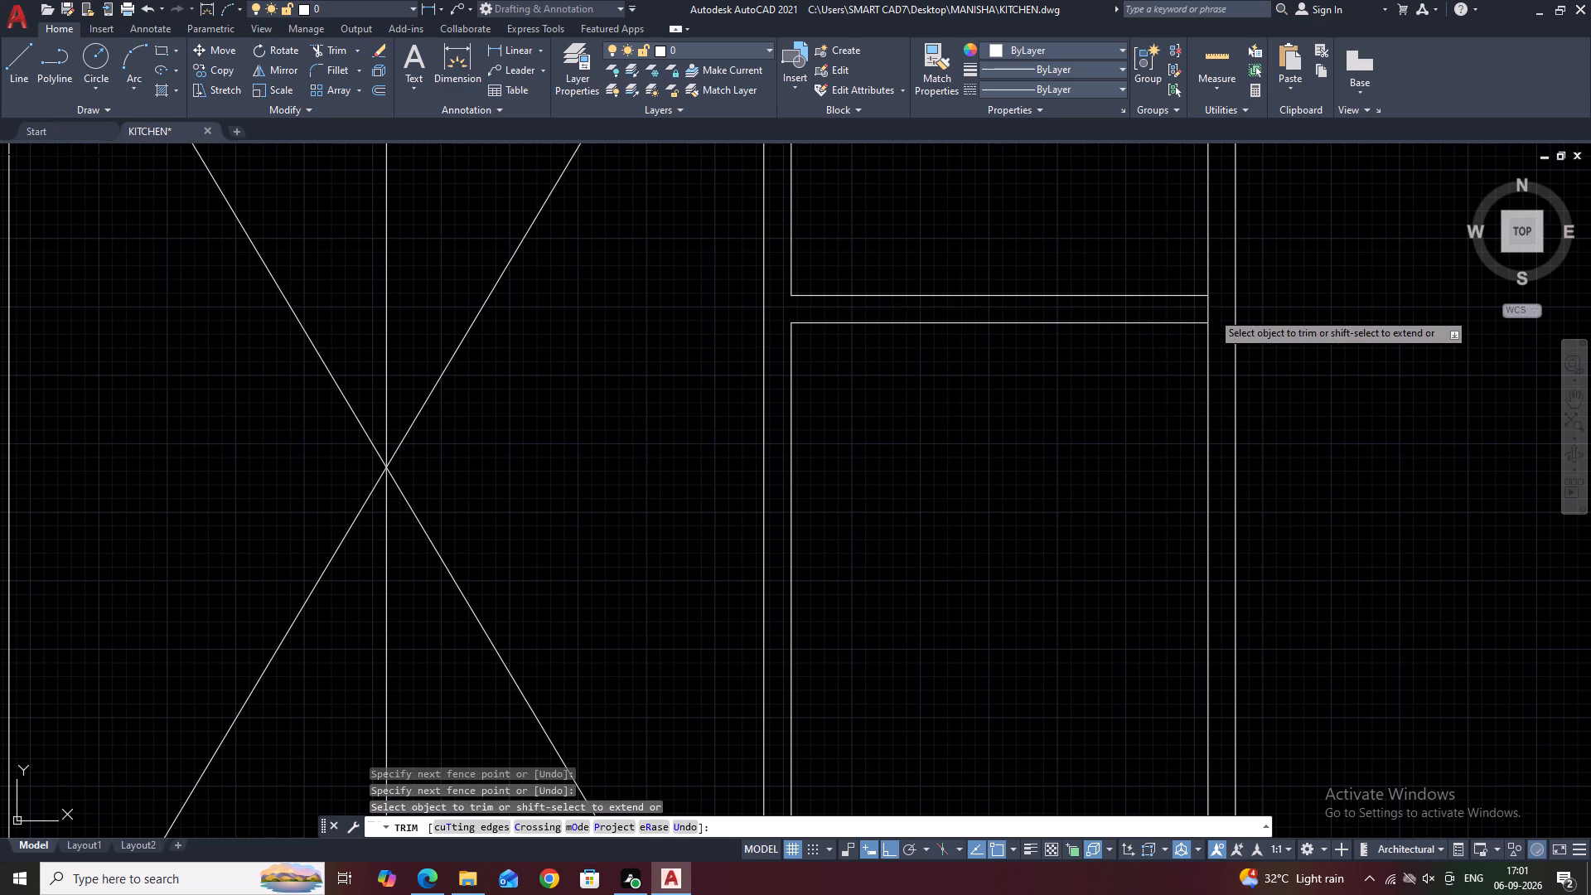
click(1203, 307)
key(Escape)
Mirror the right bay's upper and lower compartment outlines into the left bay about the central divider, keeping the originals.
scroll(1203, 336, down, 3)
scroll(1111, 231, up, 2)
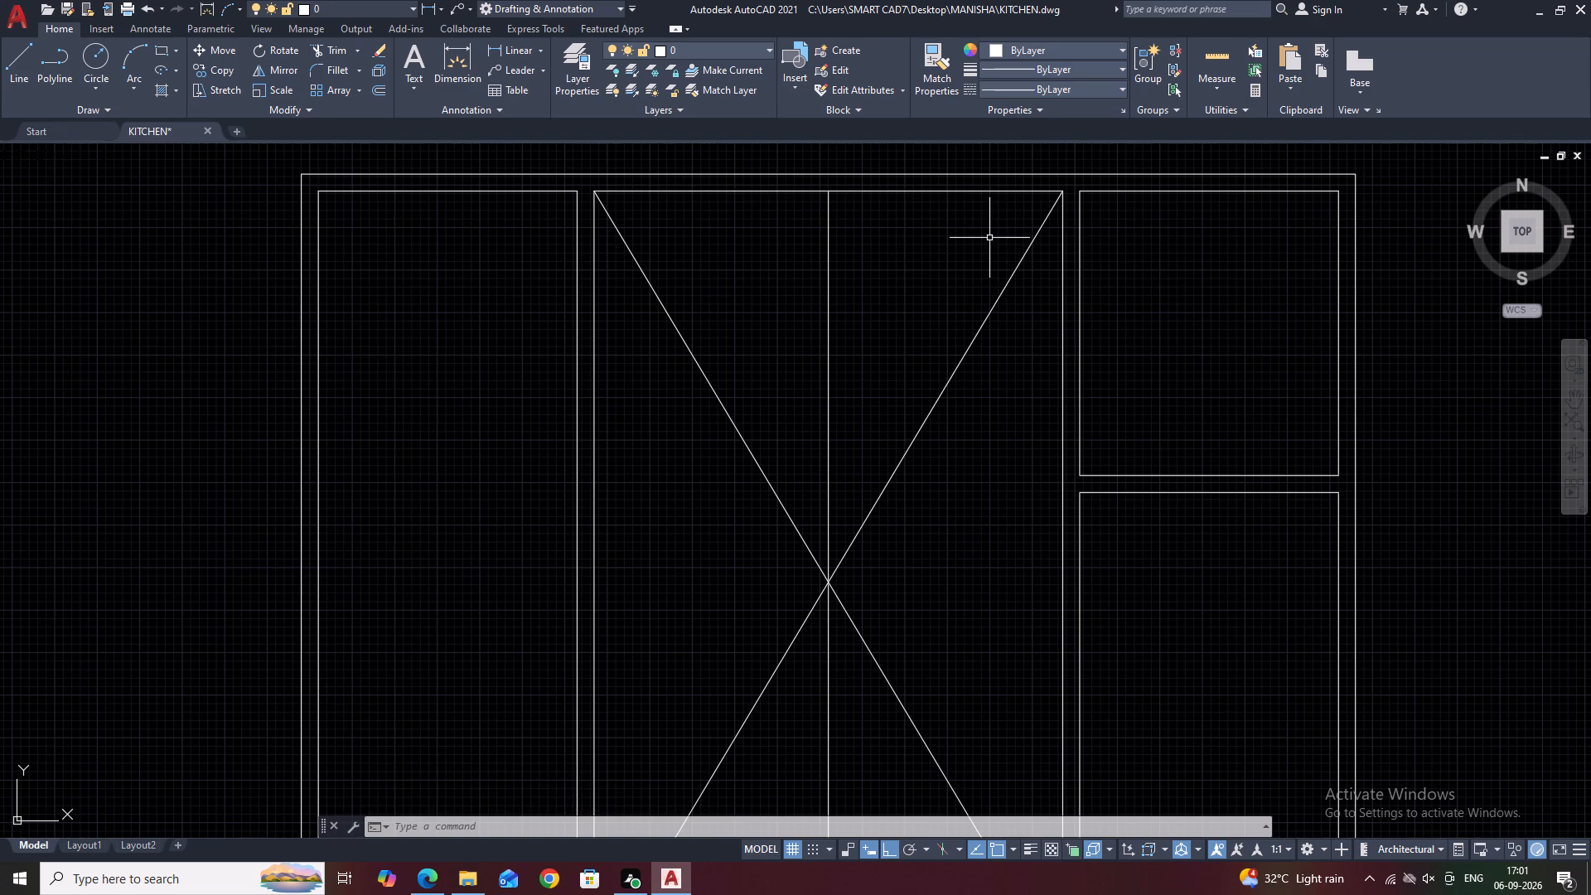
scroll(1076, 235, down, 2)
scroll(1066, 225, up, 2)
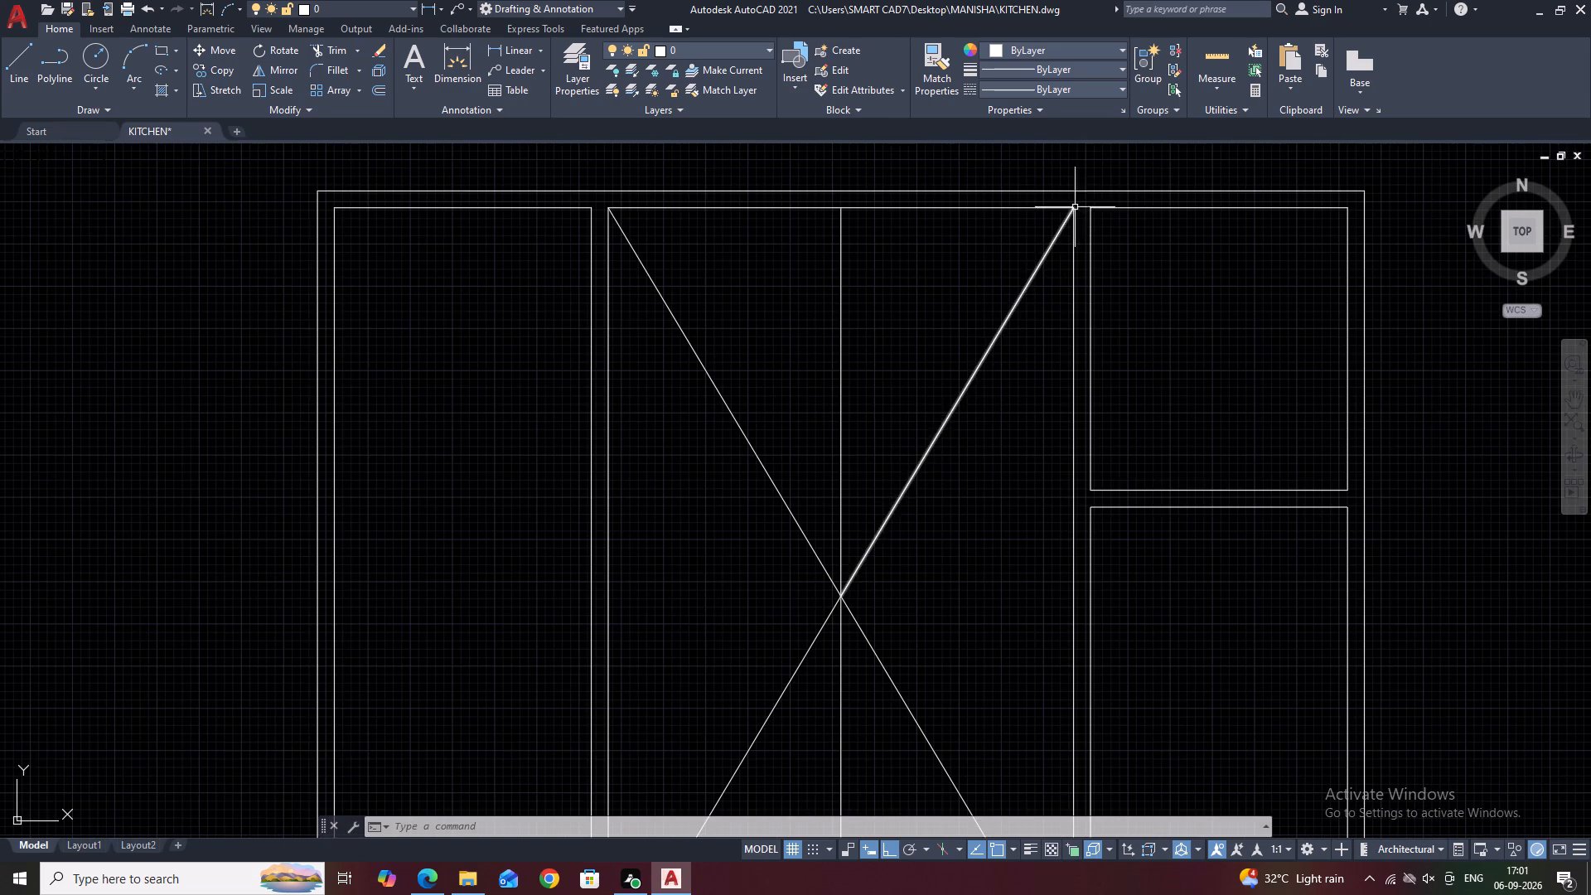
click(1080, 197)
scroll(1082, 200, down, 2)
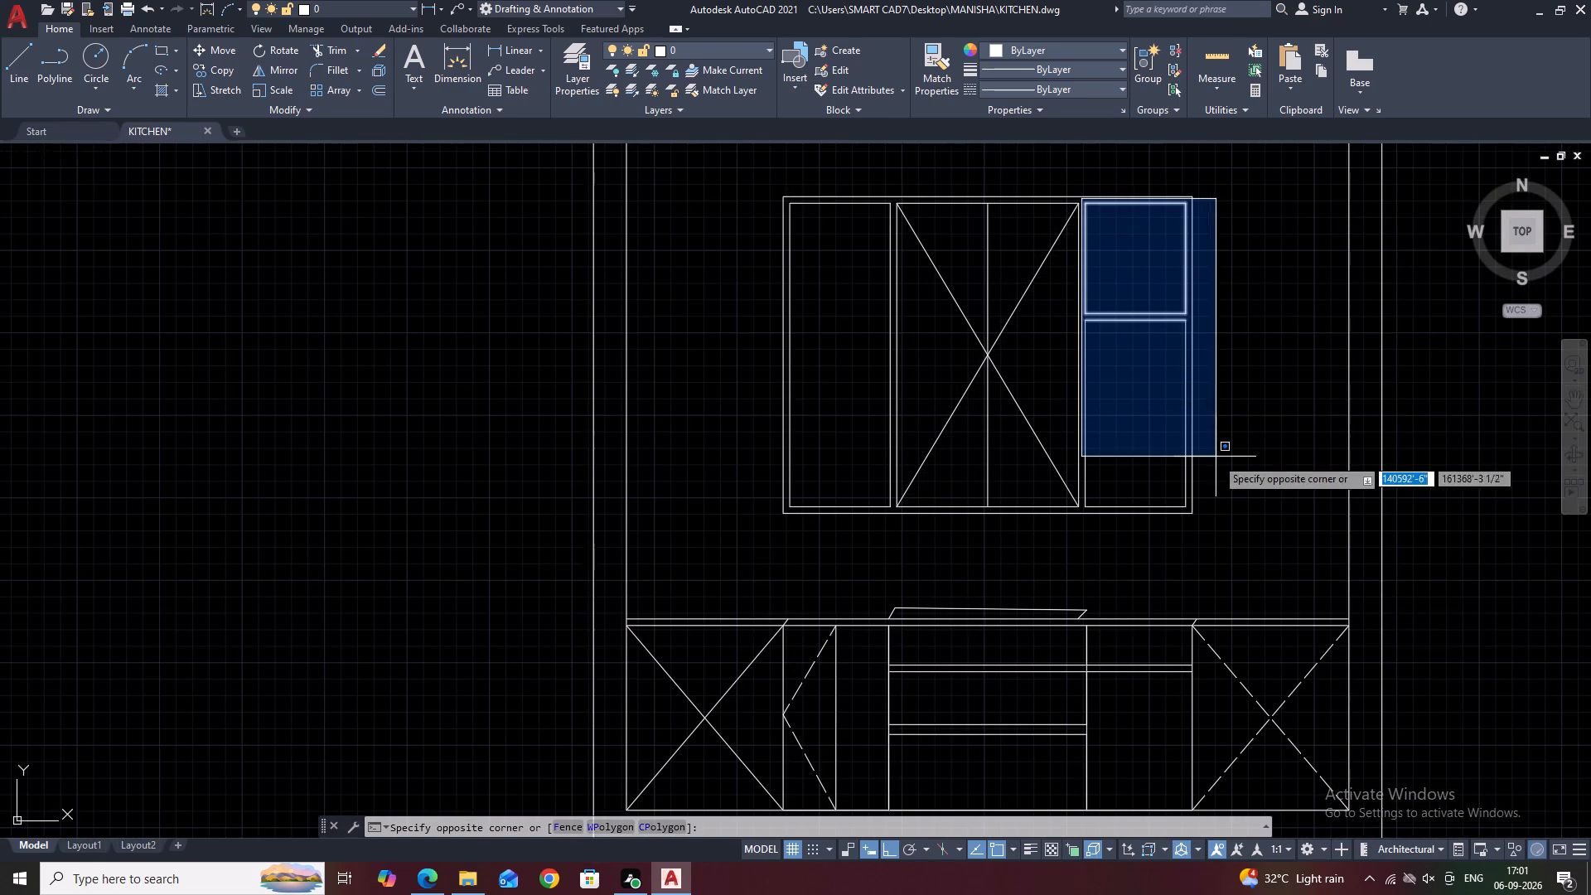
click(1192, 512)
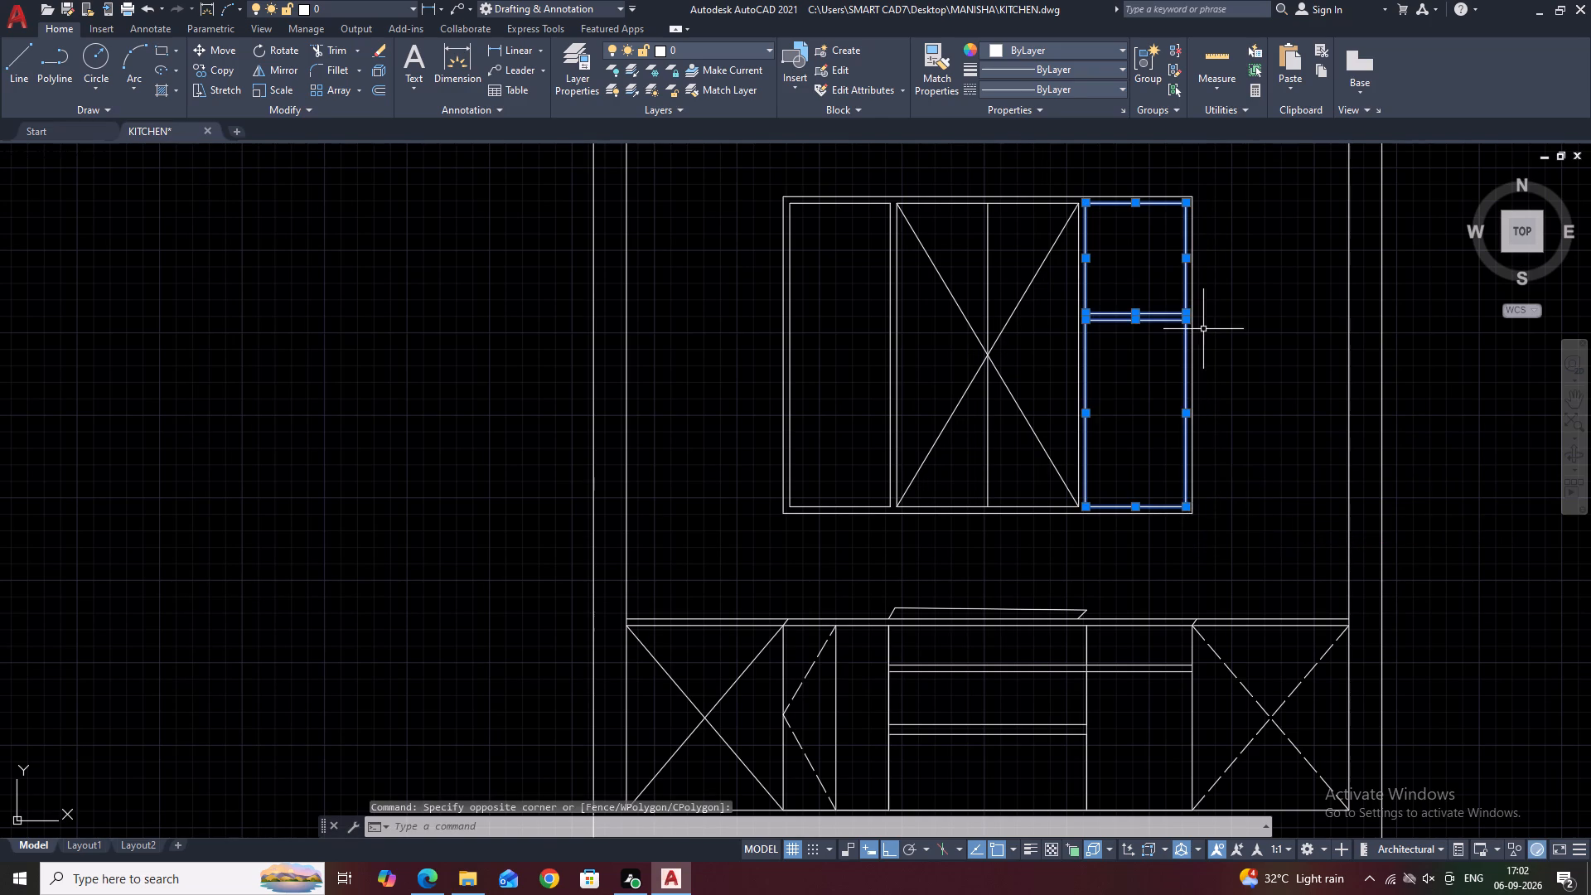
middle_drag(1207, 346, 1190, 439)
key(m)
text(I)
key(space)
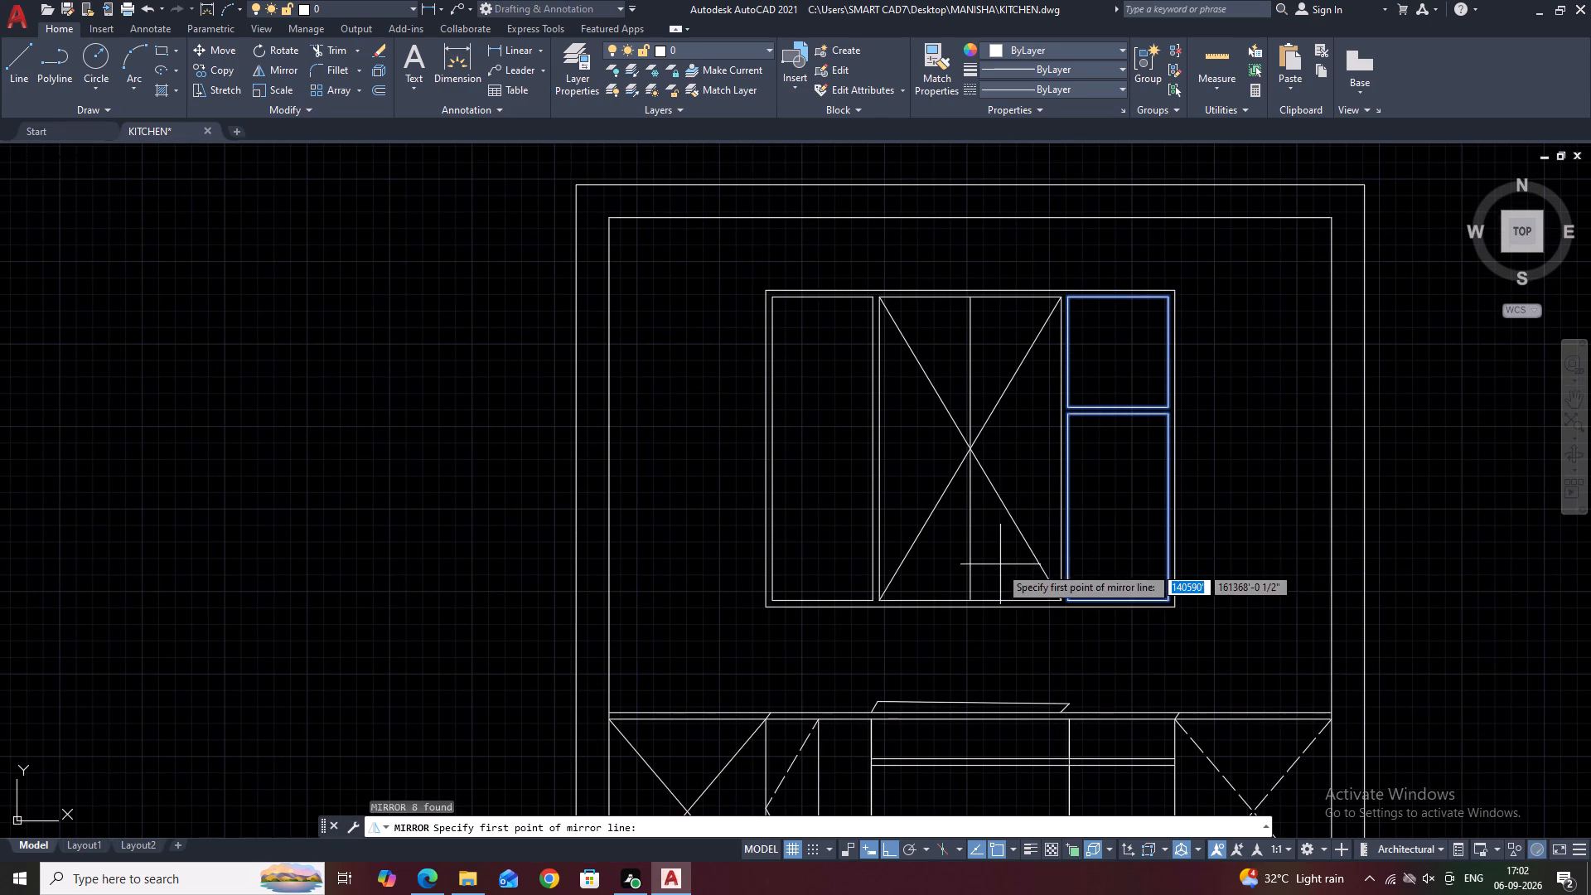
scroll(983, 590, up, 1)
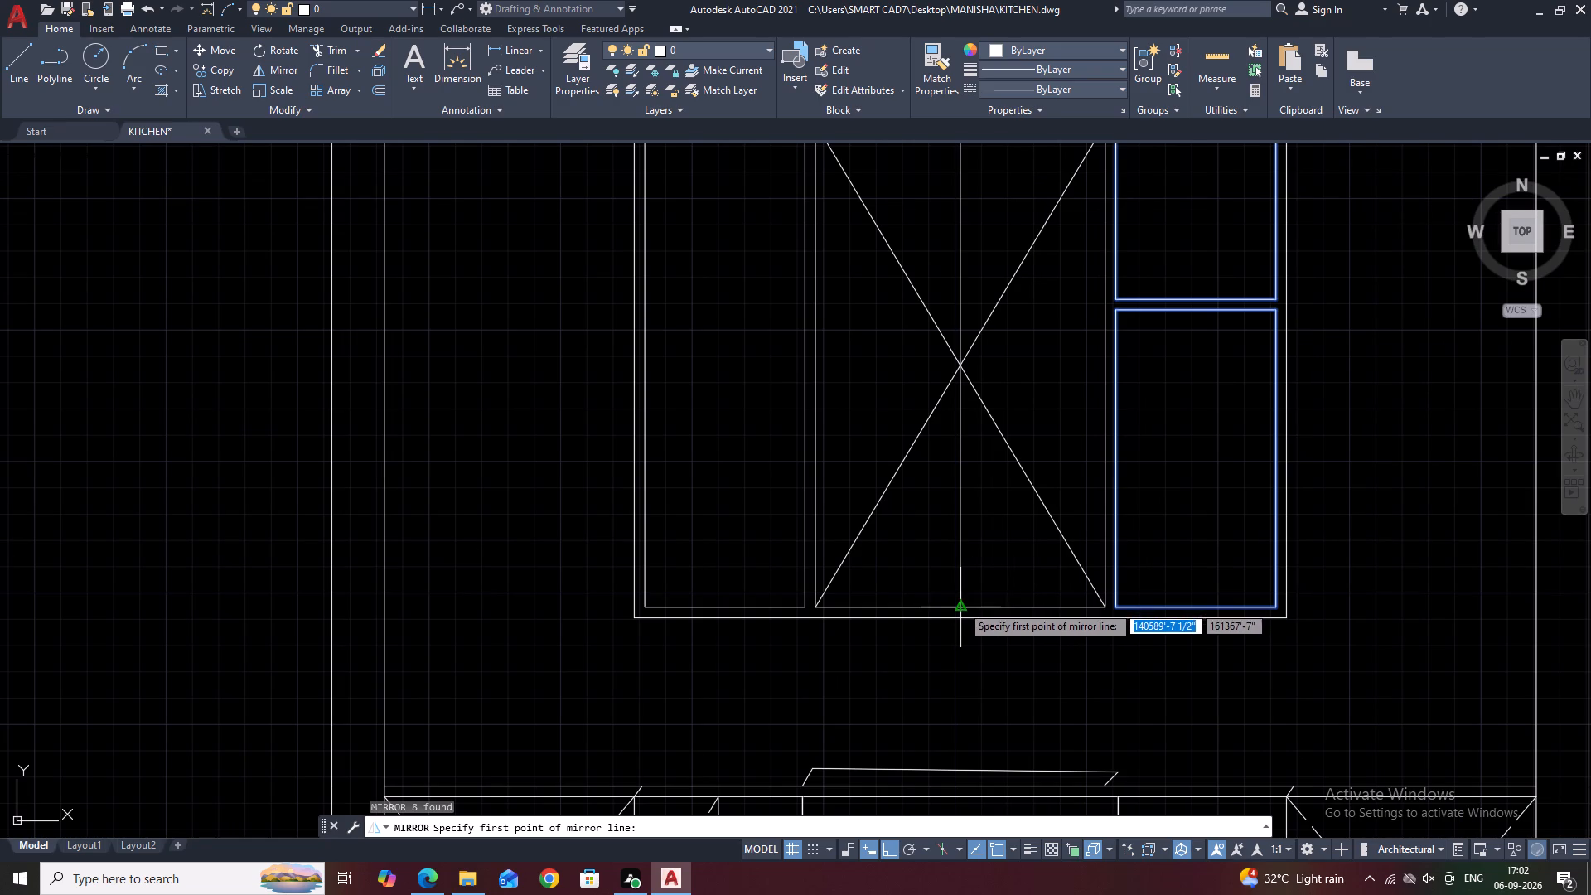
click(961, 605)
middle_drag(955, 273, 955, 398)
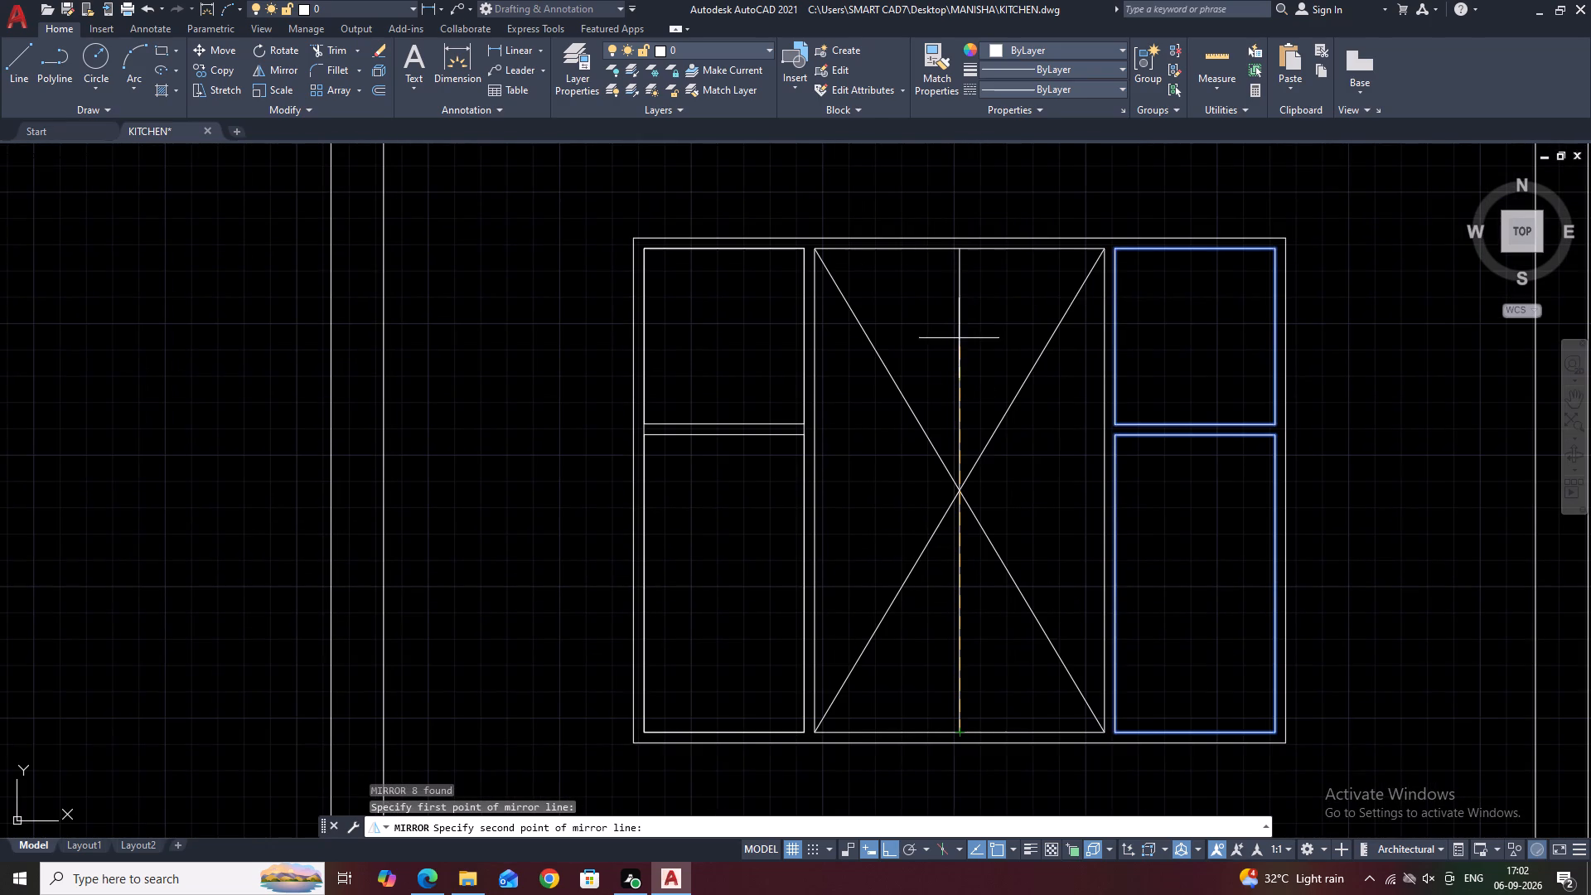
click(954, 253)
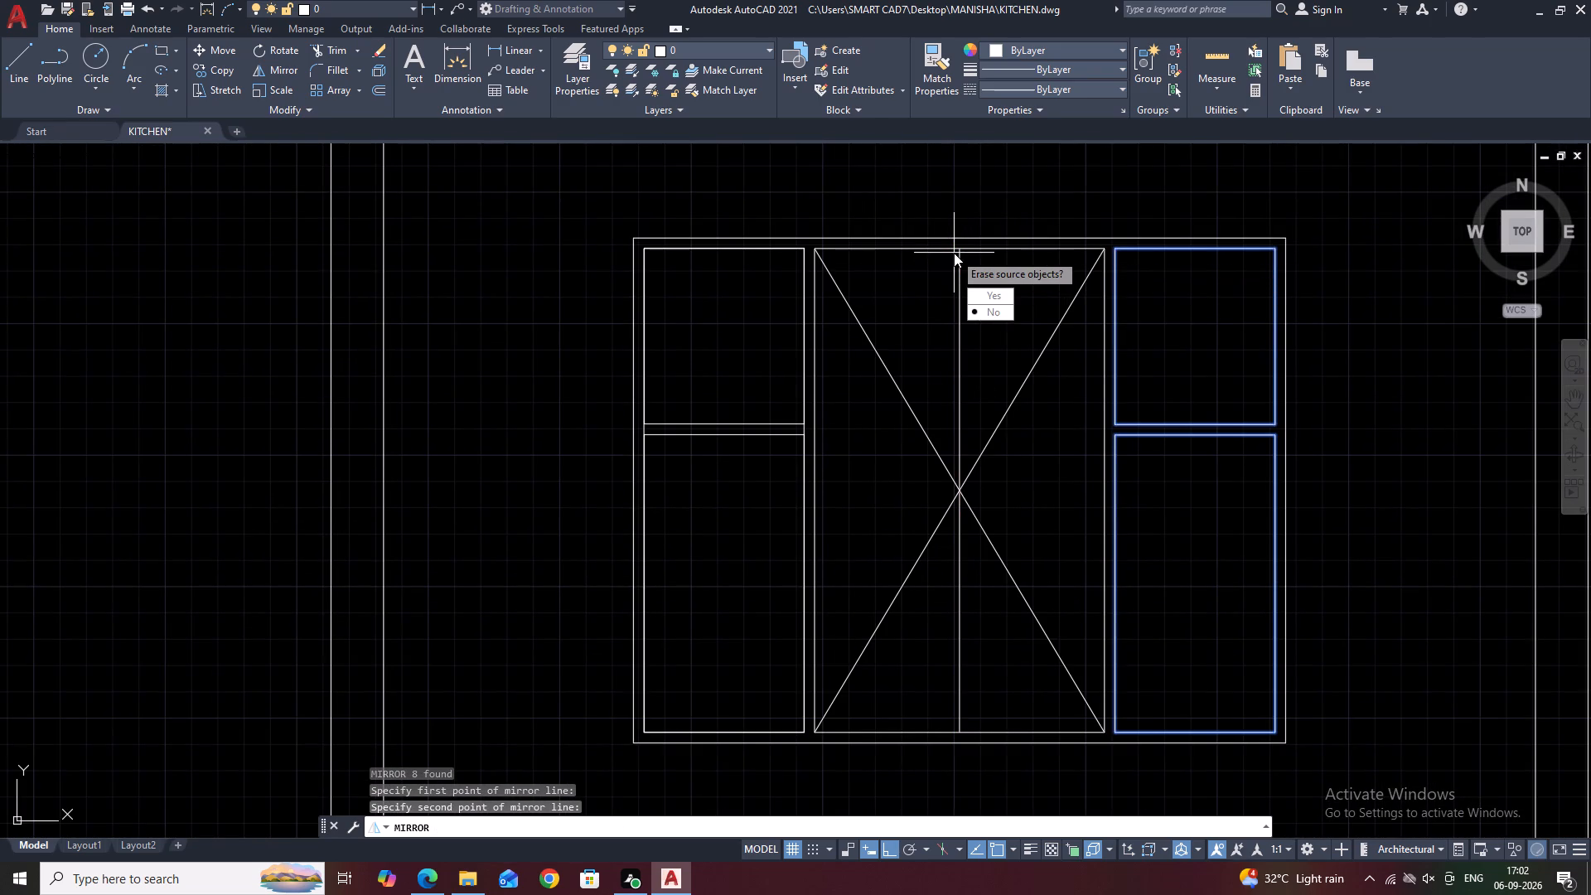
key(Return)
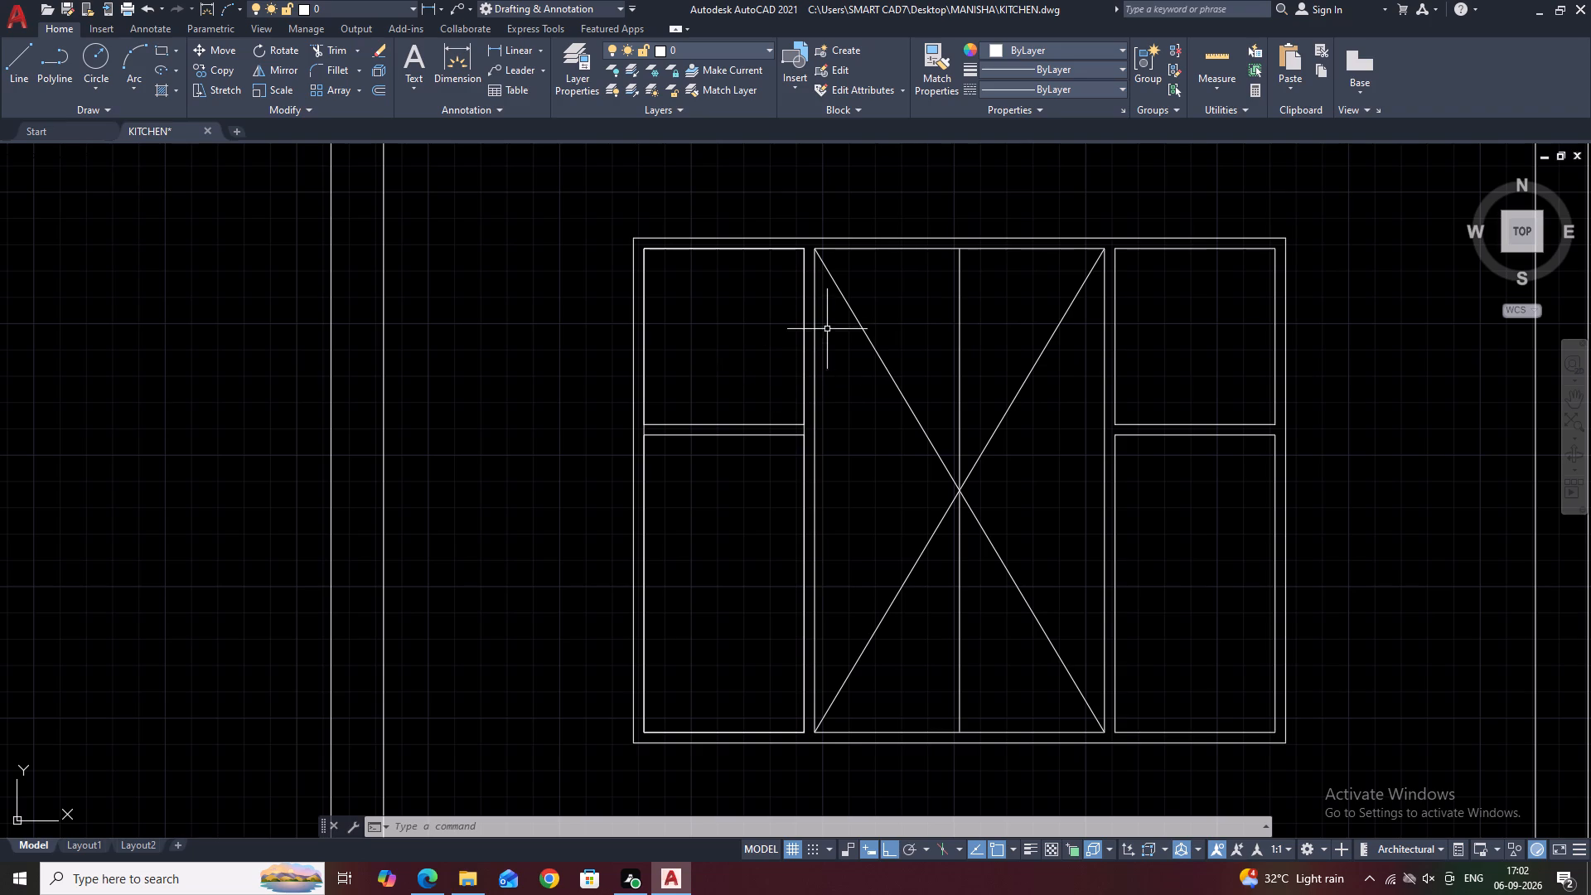
Delete the duplicate line on the left bay's right inner edge.
click(804, 290)
key(Delete)
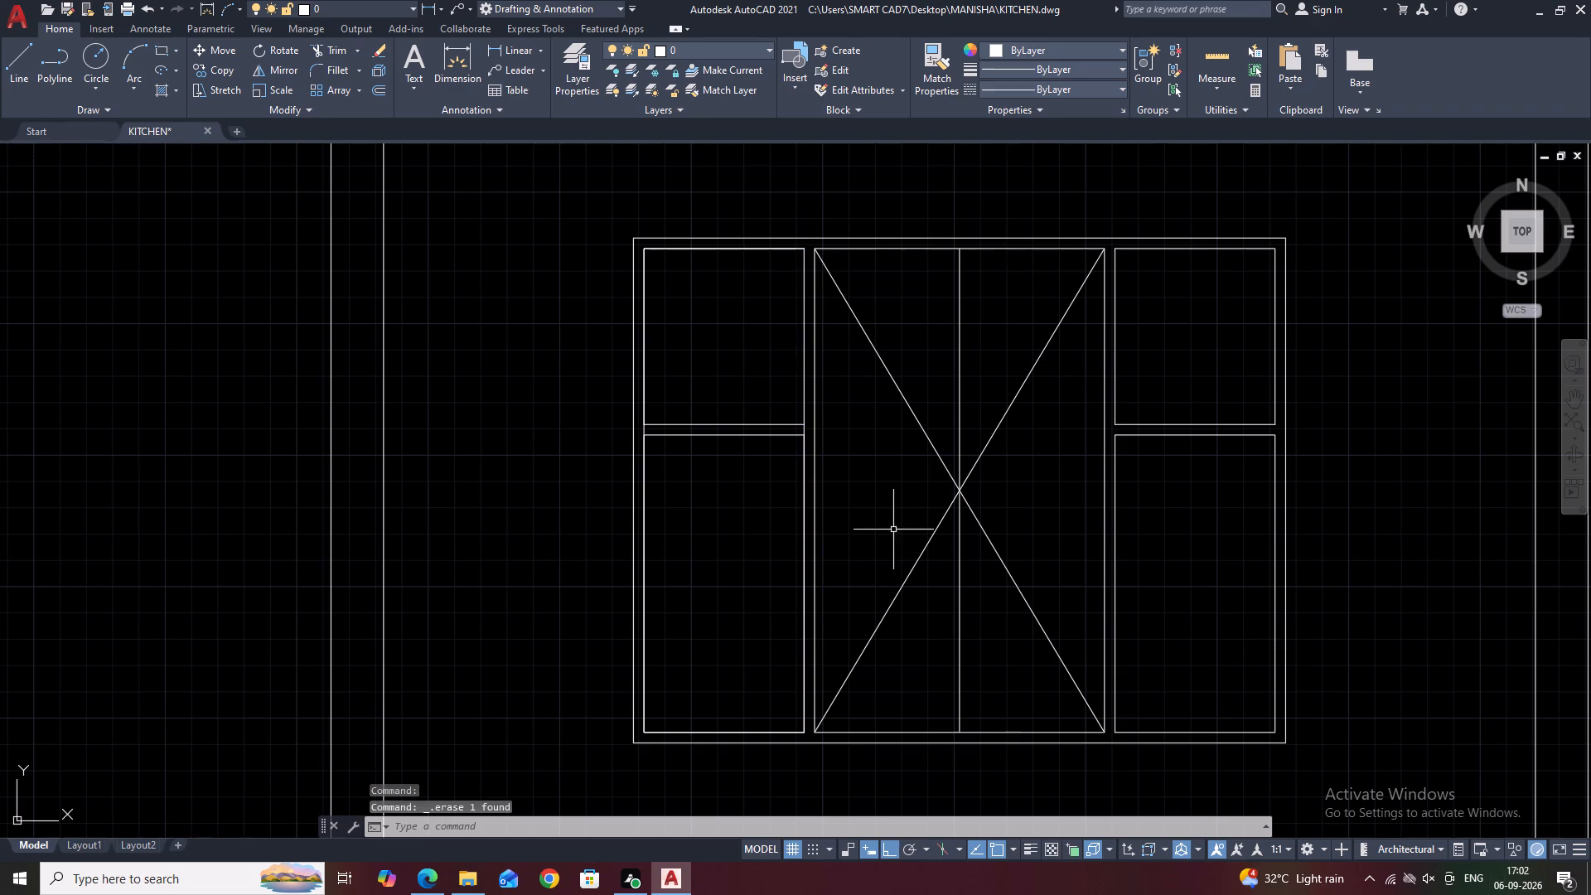
Trim the left bay's inner side lines between the shelf lines and clear the overlapping duplicate segments along its compartment edges.
text(TR)
key(space)
scroll(818, 415, up, 2)
click(779, 446)
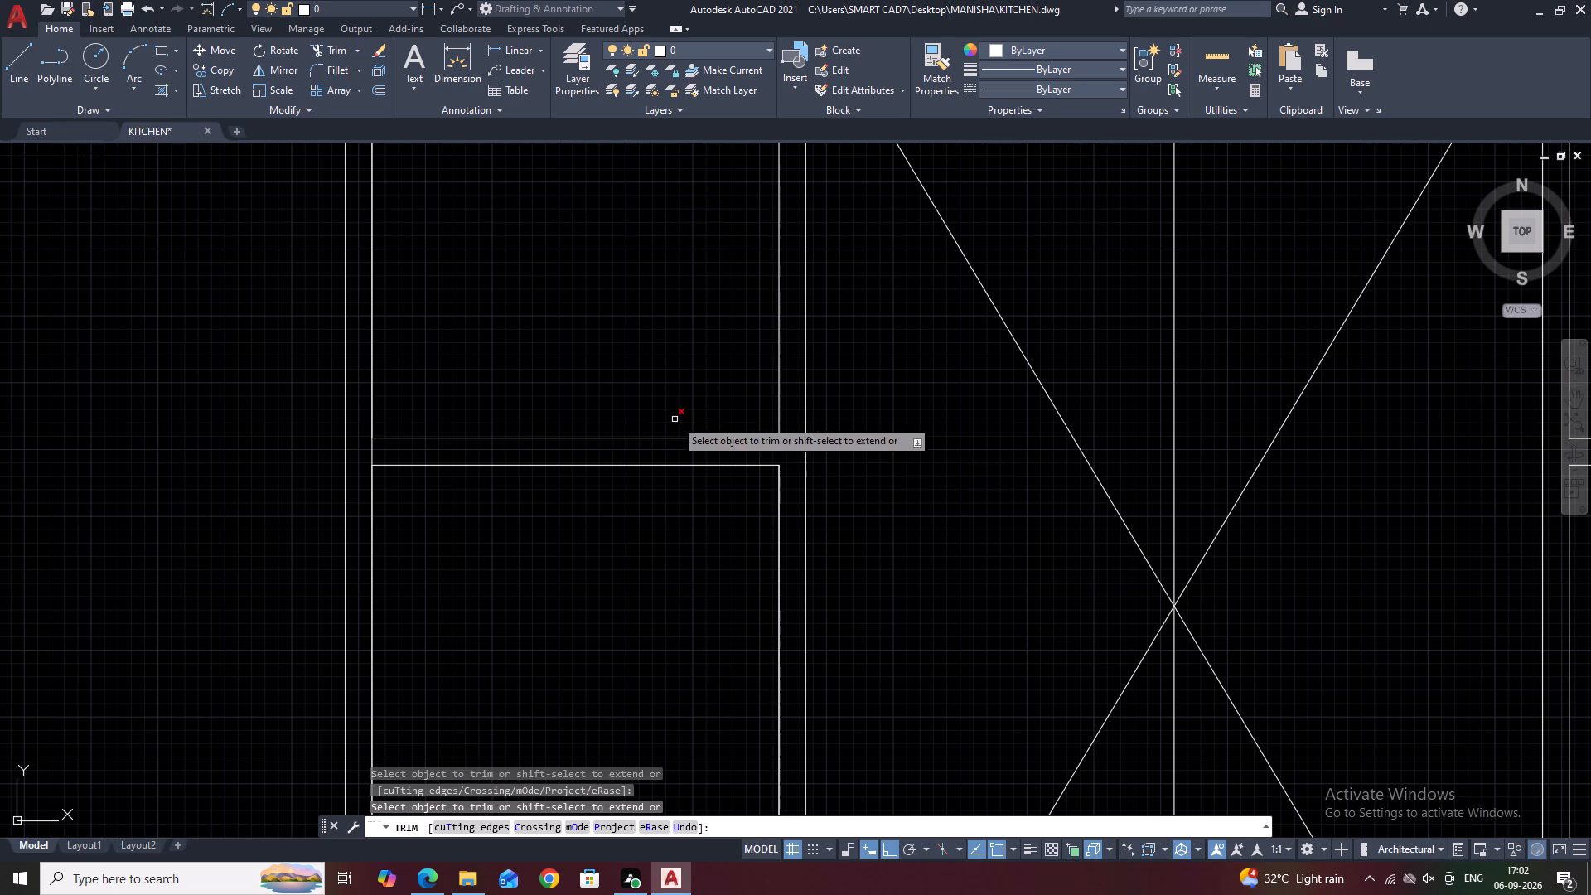
scroll(720, 416, down, 2)
middle_drag(876, 446, 1116, 427)
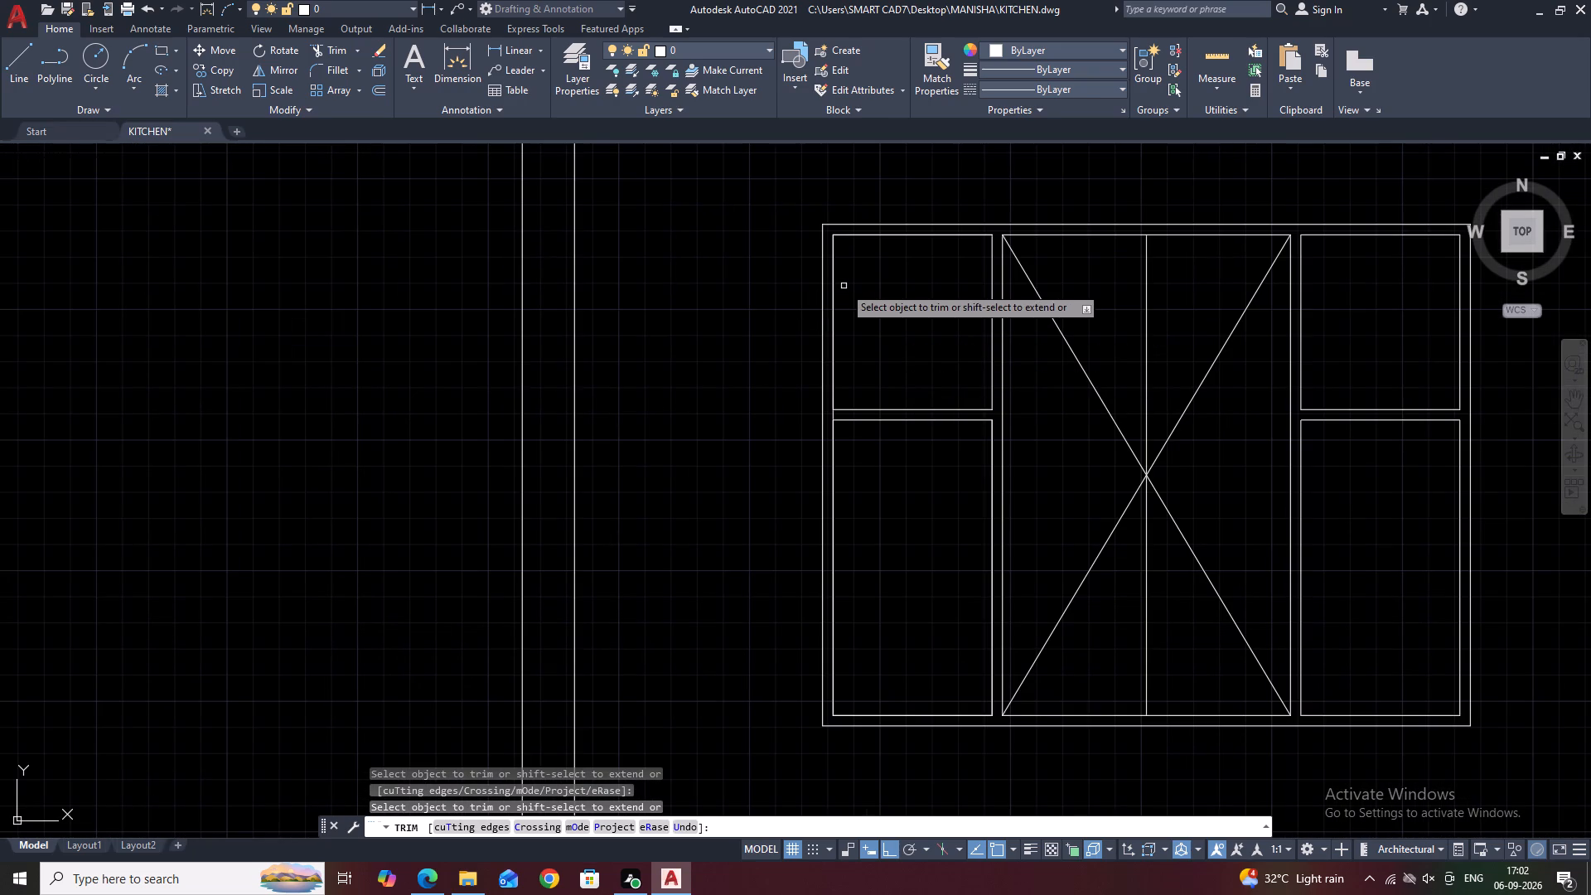
click(833, 292)
scroll(836, 420, up, 2)
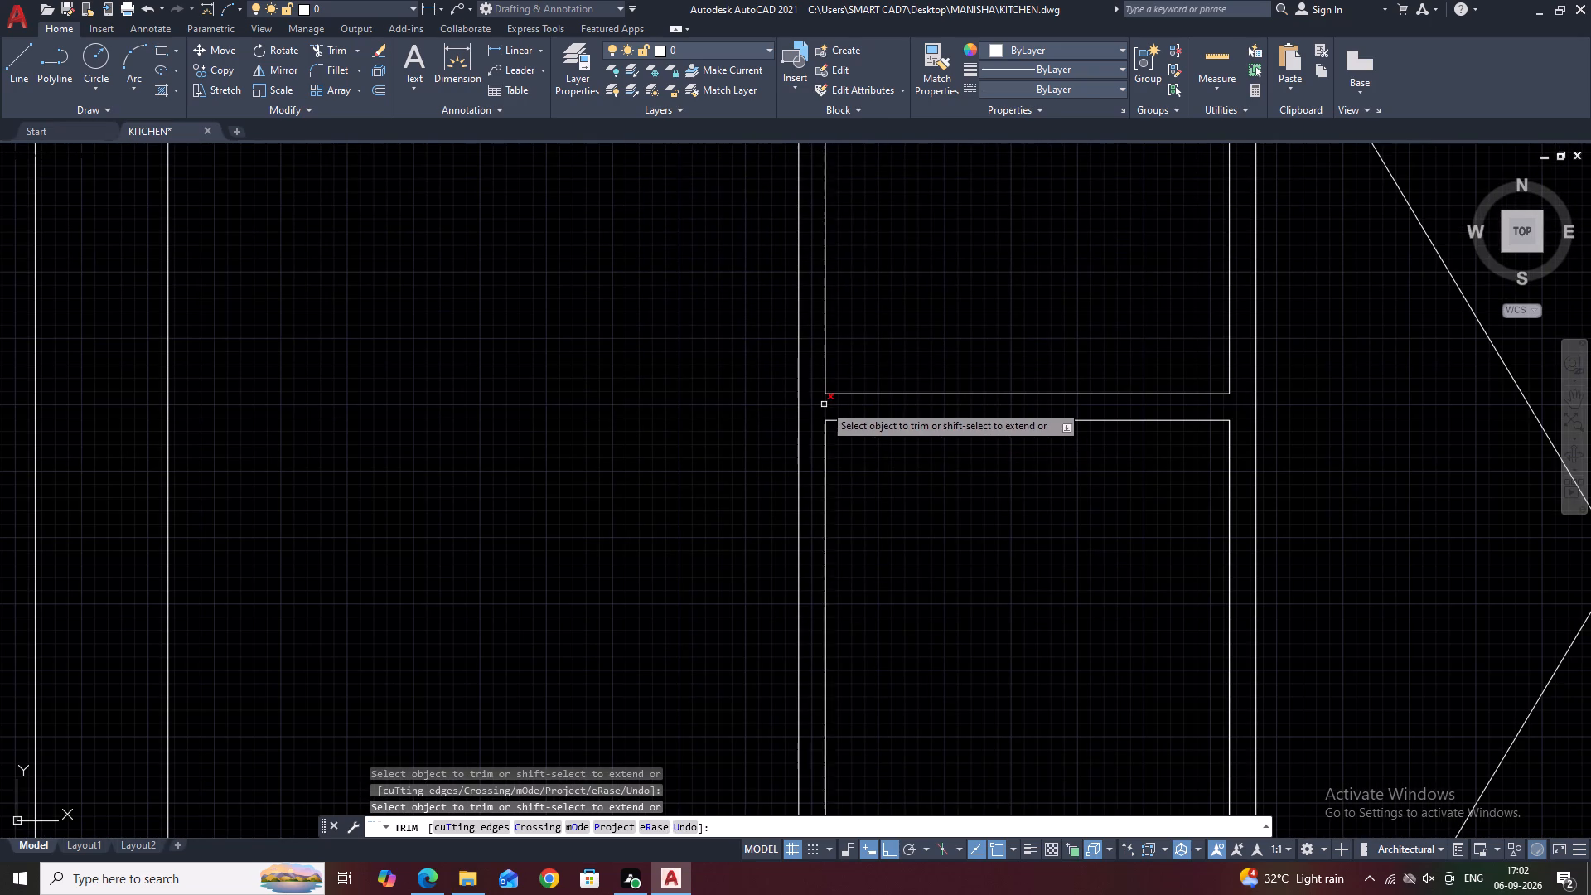
click(824, 404)
click(825, 462)
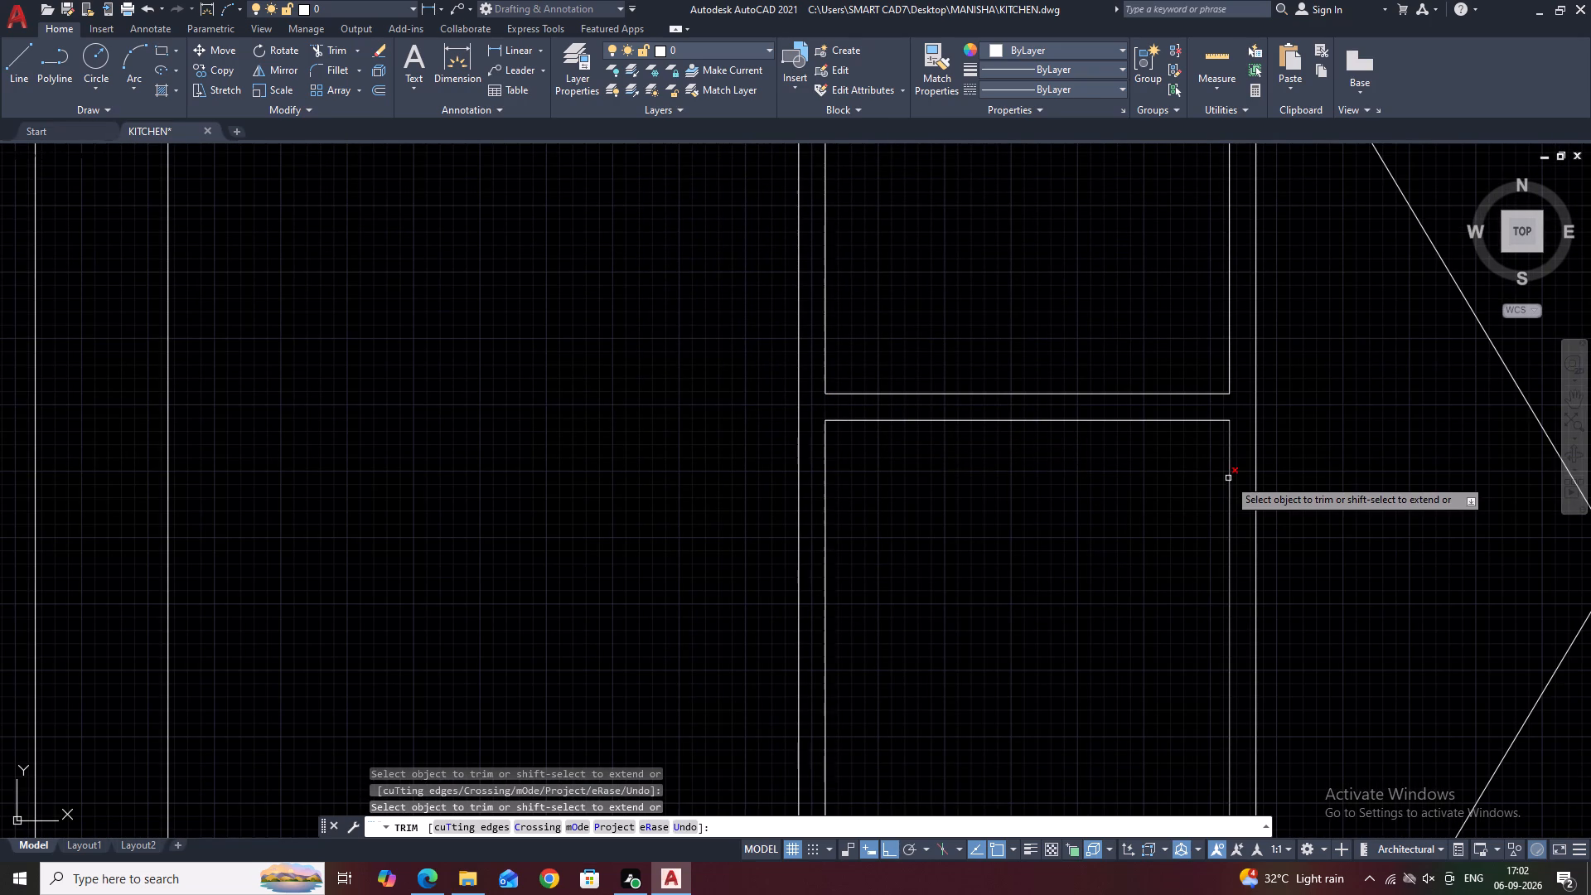
click(1226, 475)
scroll(1192, 458, down, 1)
click(1169, 471)
scroll(1144, 467, down, 1)
click(1188, 511)
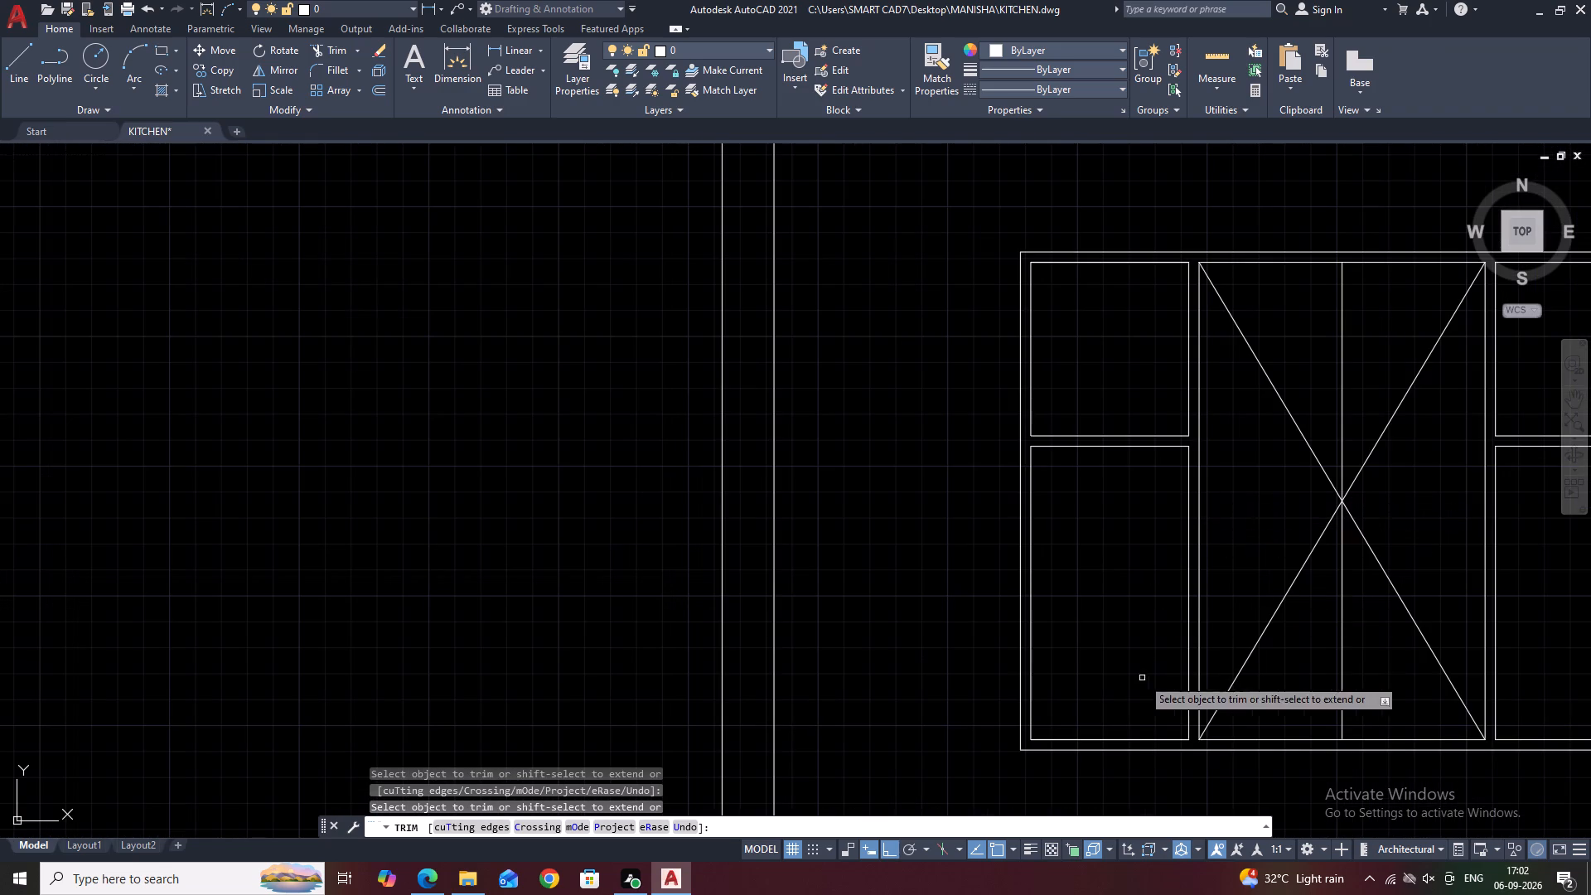
click(1141, 738)
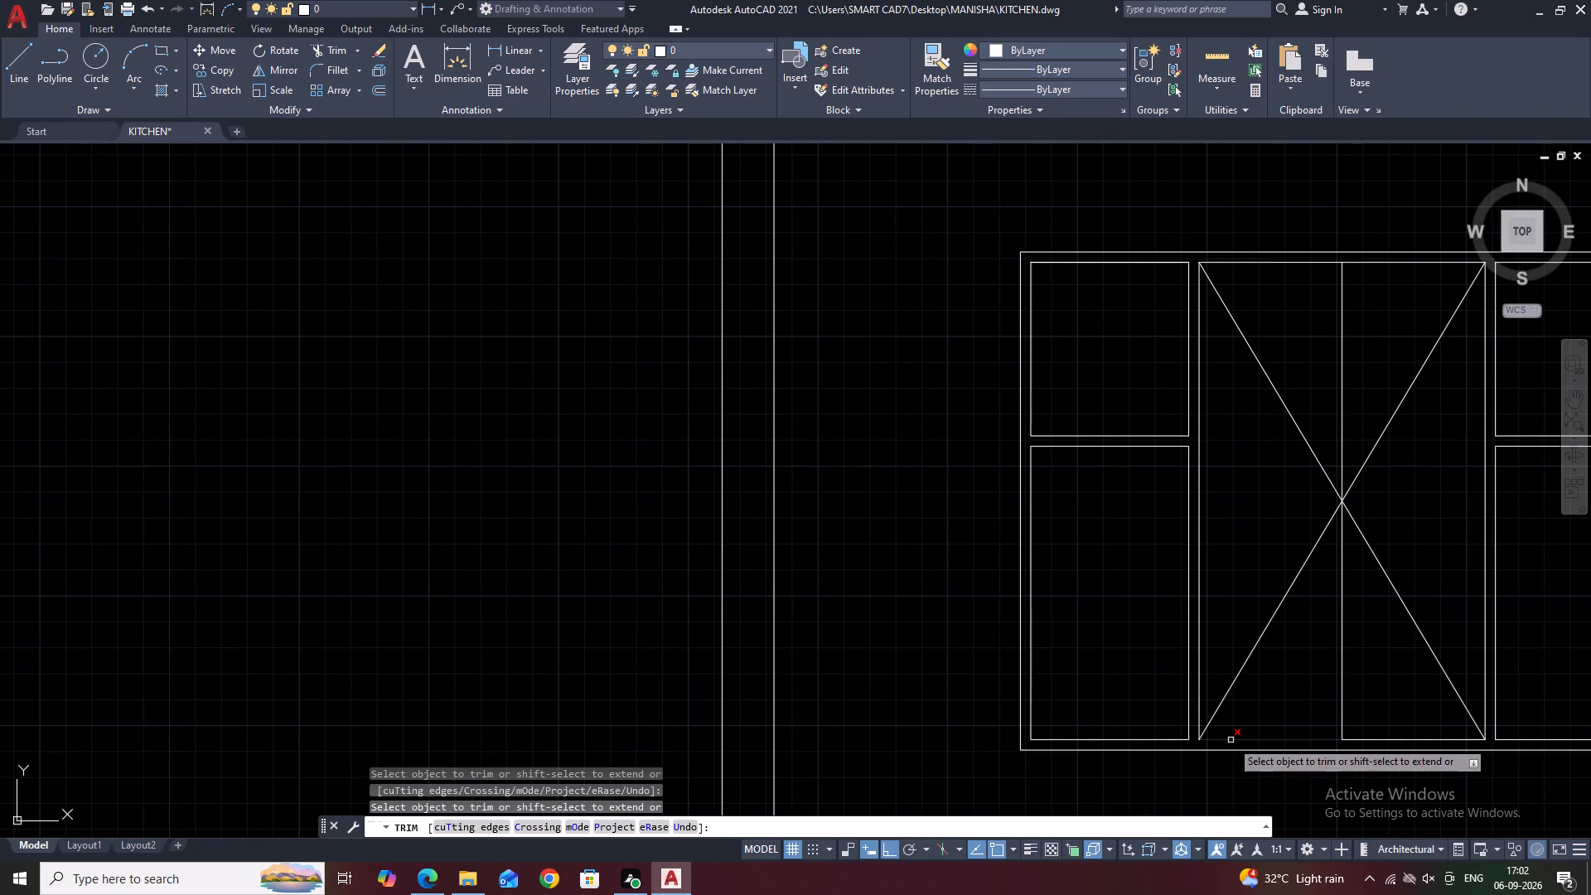
scroll(994, 518, down, 1)
middle_drag(1163, 474, 1024, 488)
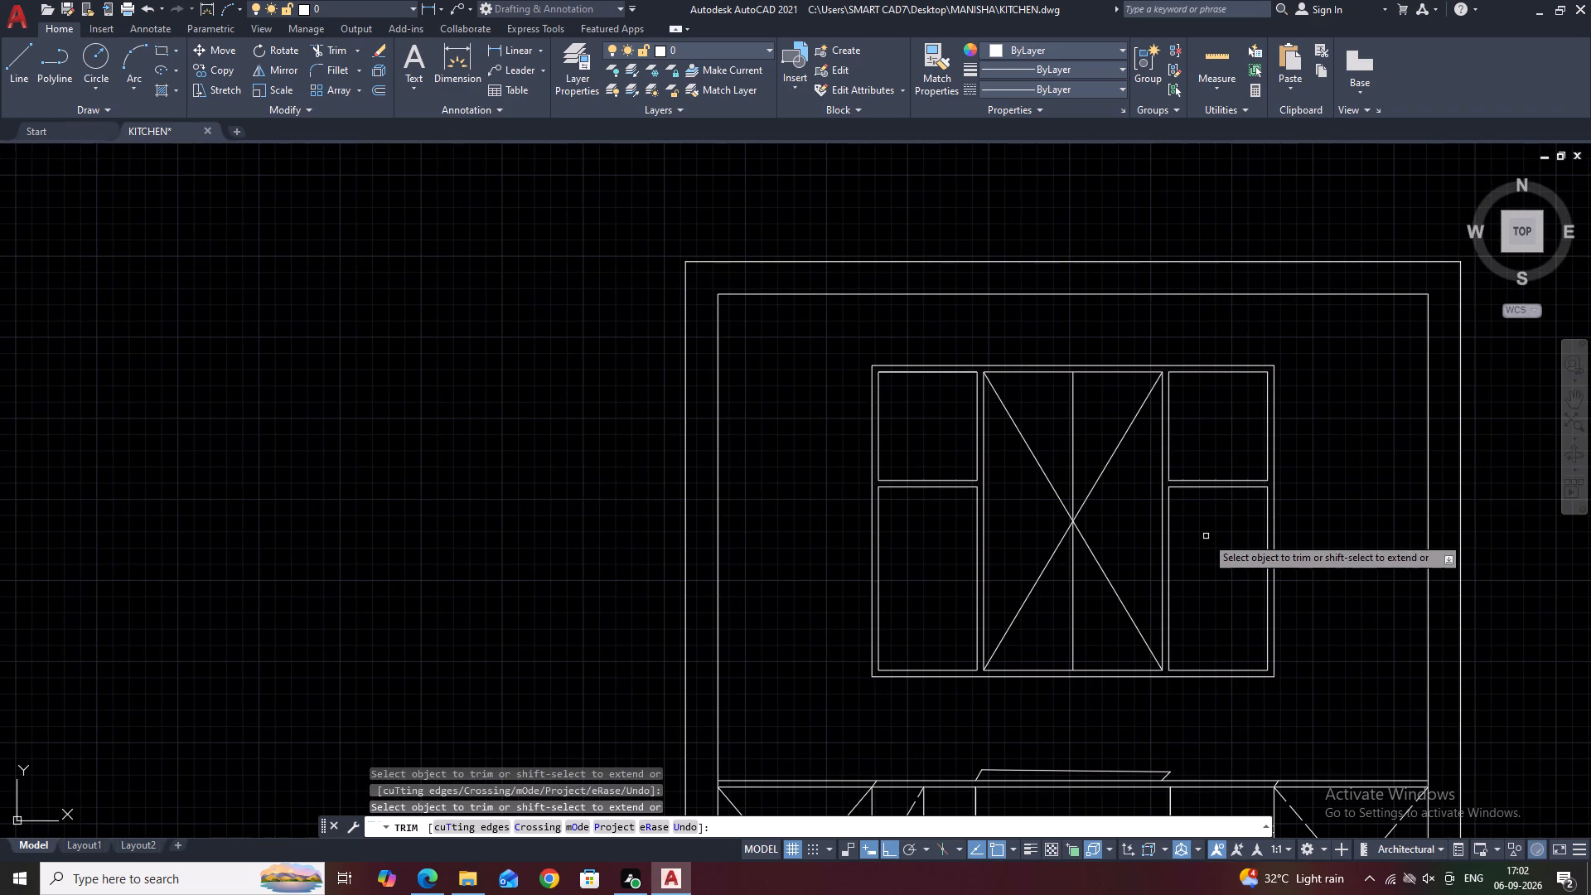
key(Escape)
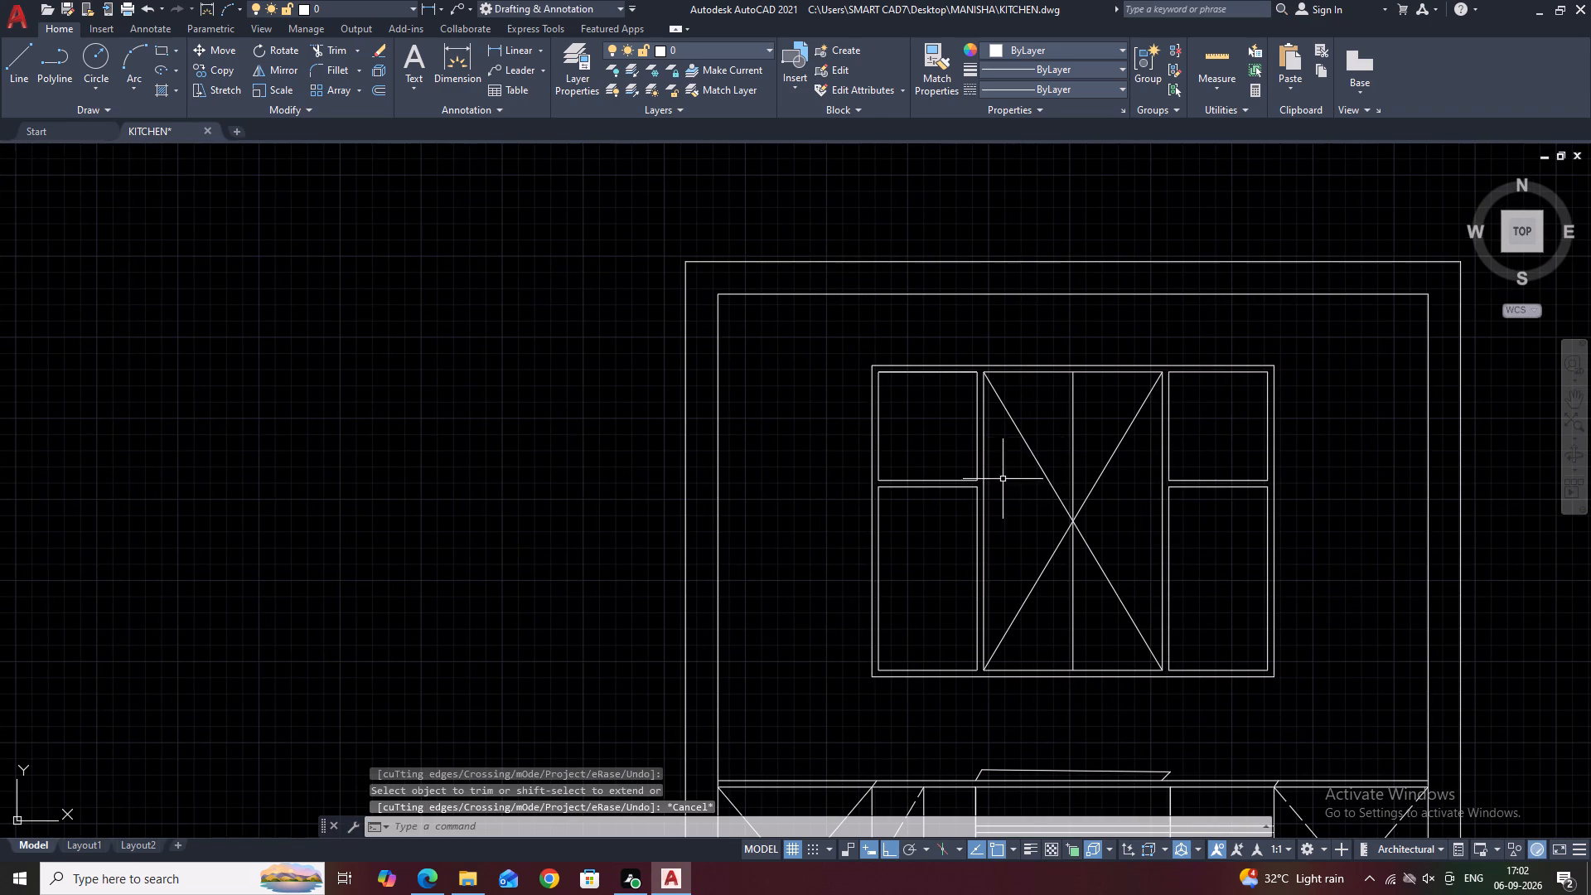
Draw a small upright ellipse in the central bay, just right of the central divider and slightly above the diagonals' crossing.
scroll(1082, 515, up, 2)
middle_drag(1068, 569, 1103, 519)
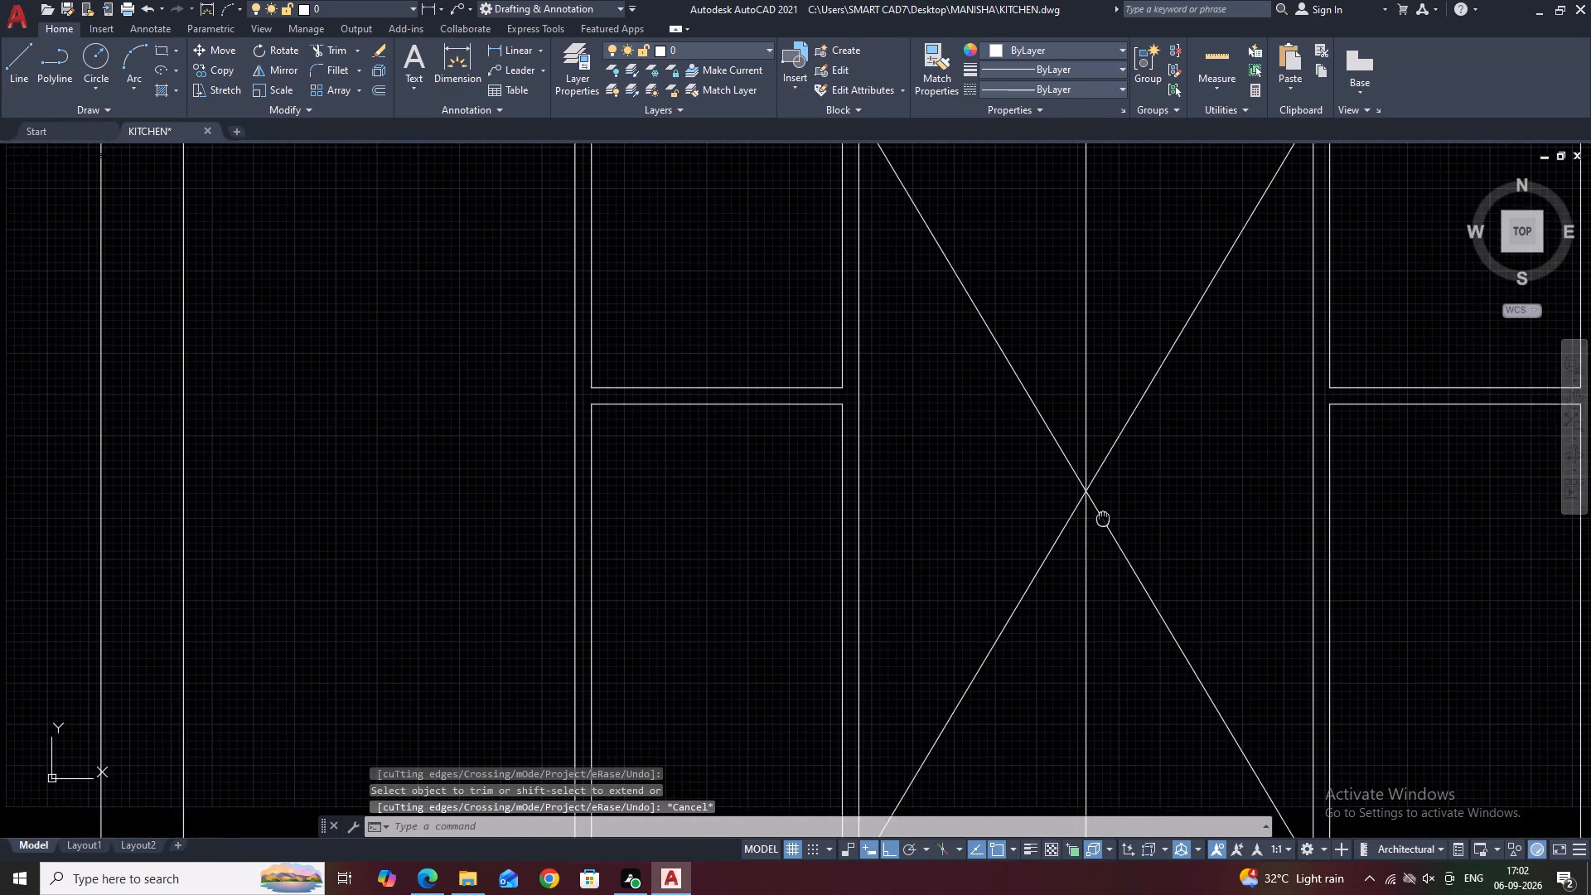
scroll(1087, 551, up, 3)
scroll(1122, 396, down, 4)
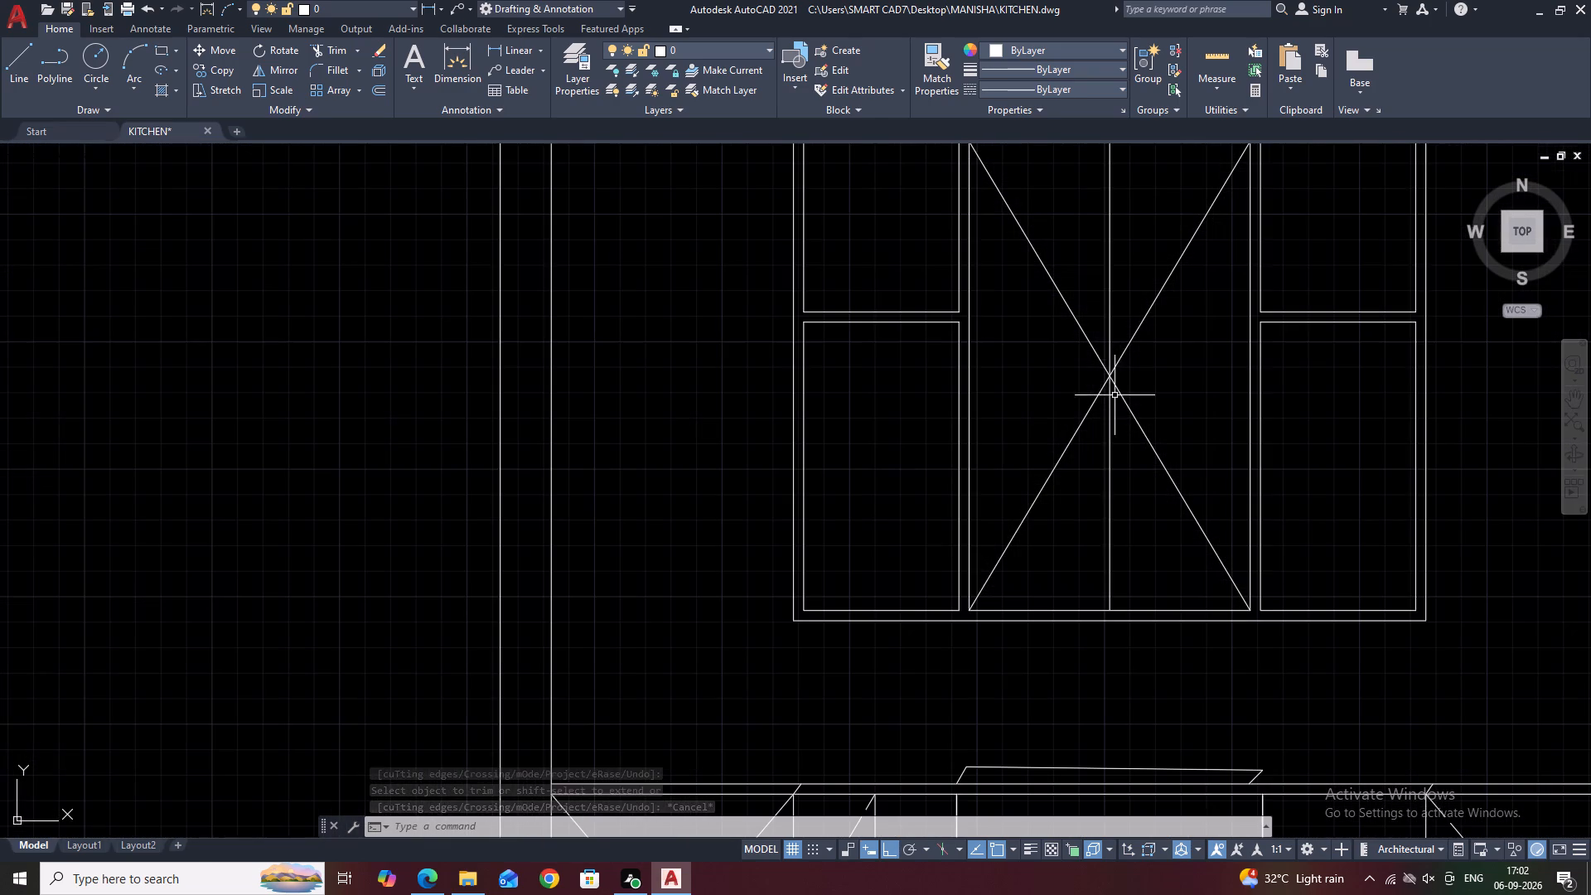
key(e)
text(L)
key(space)
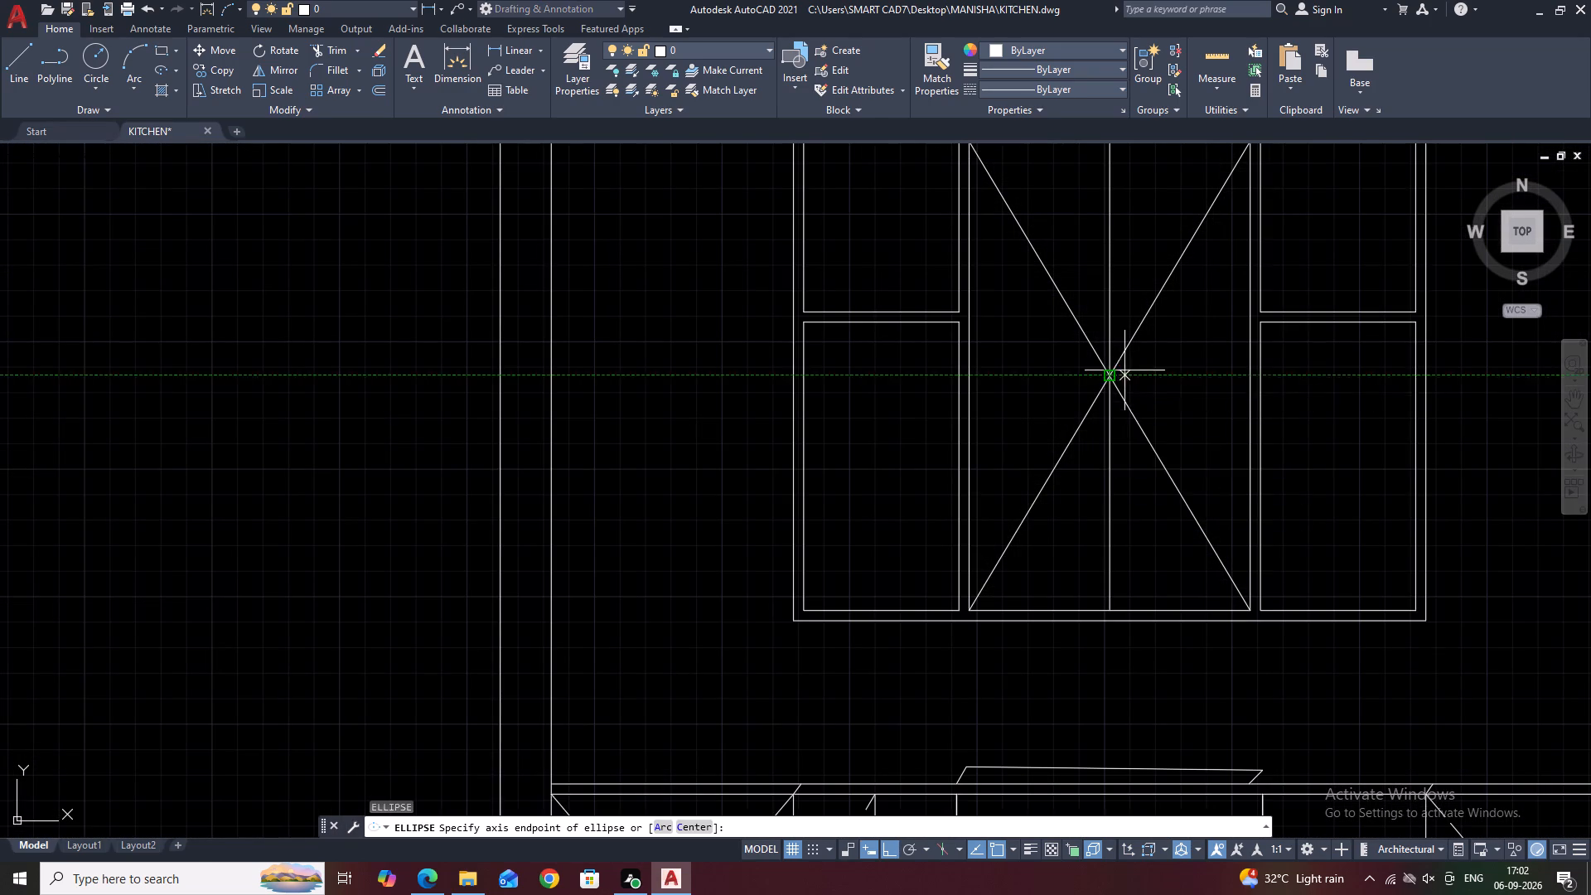
scroll(1124, 370, up, 2)
click(1113, 338)
drag(1111, 376, 1106, 356)
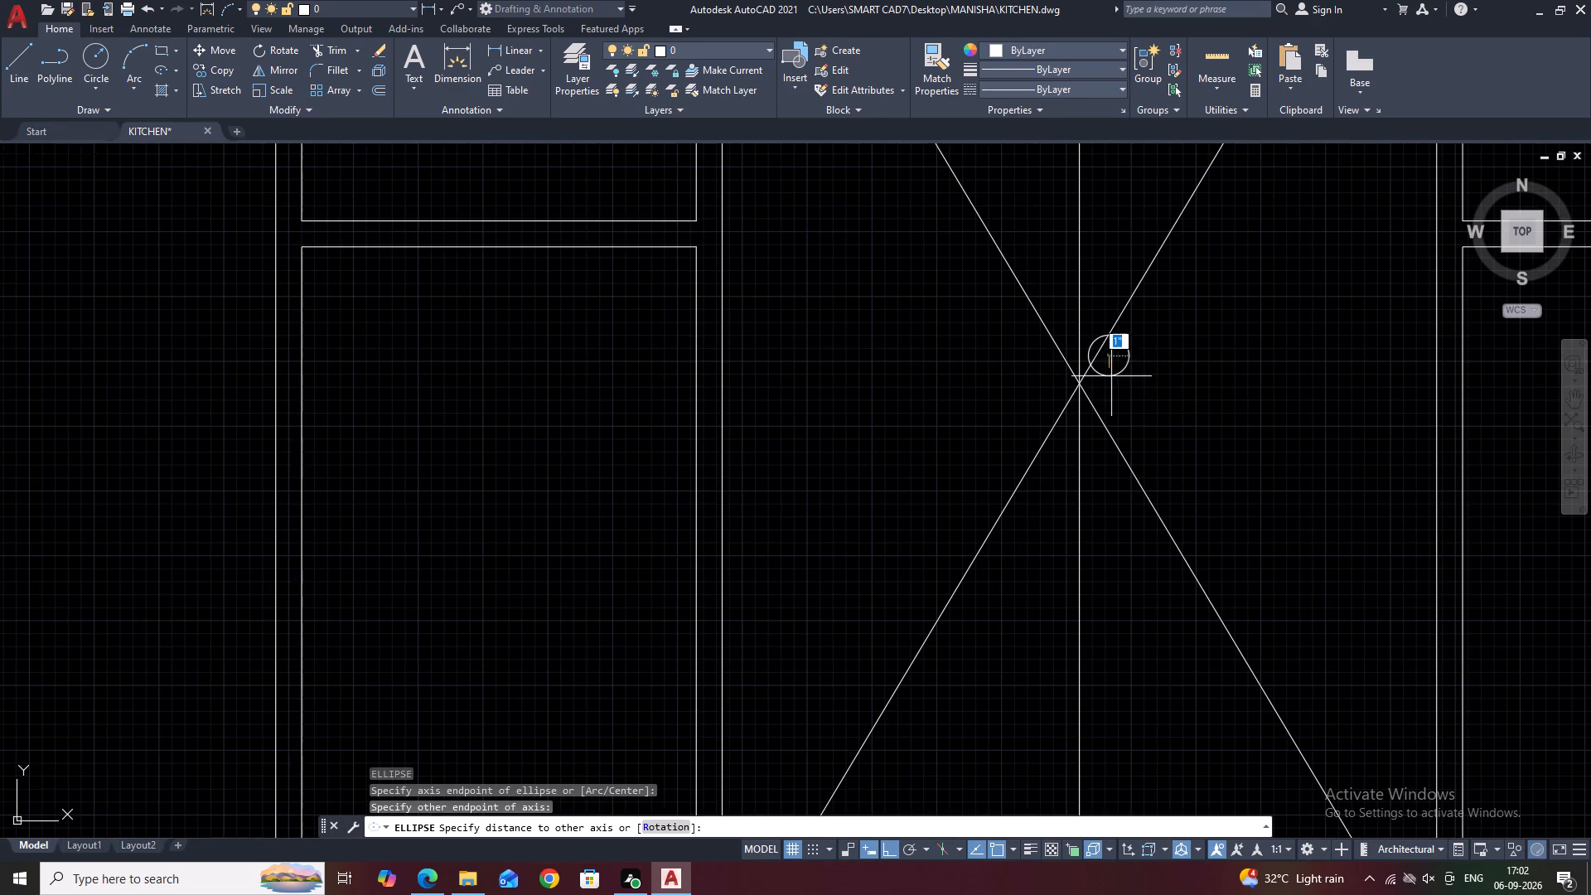
click(1103, 363)
scroll(1127, 388, up, 2)
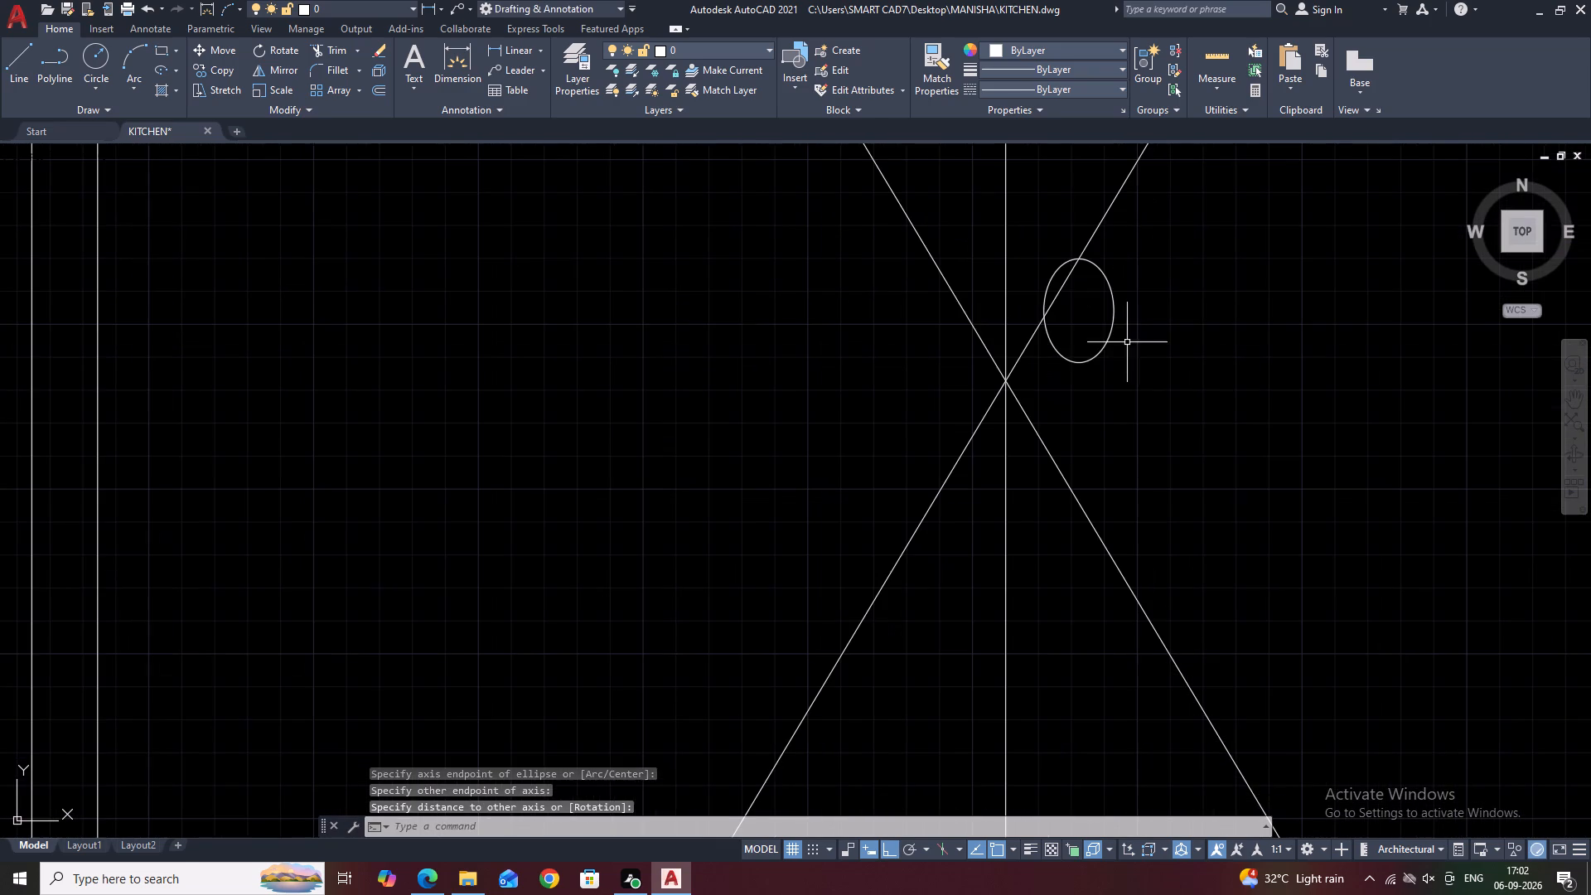
Narrow the small ellipse beside the central divider by stretching its side quadrant points.
click(1129, 341)
click(1100, 305)
click(1046, 315)
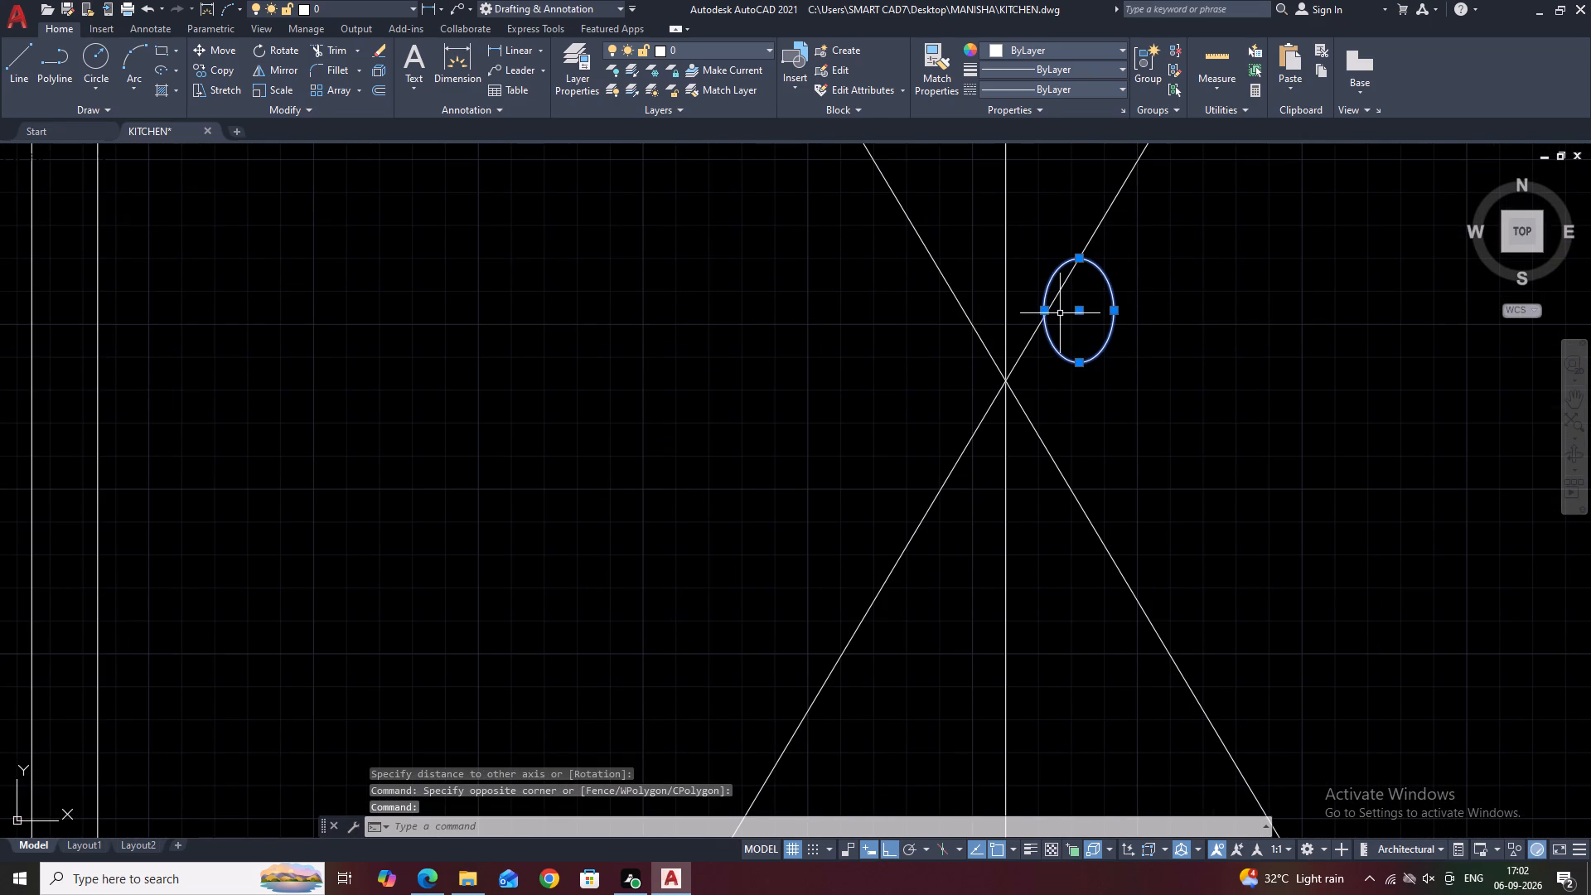
click(1046, 309)
click(1071, 308)
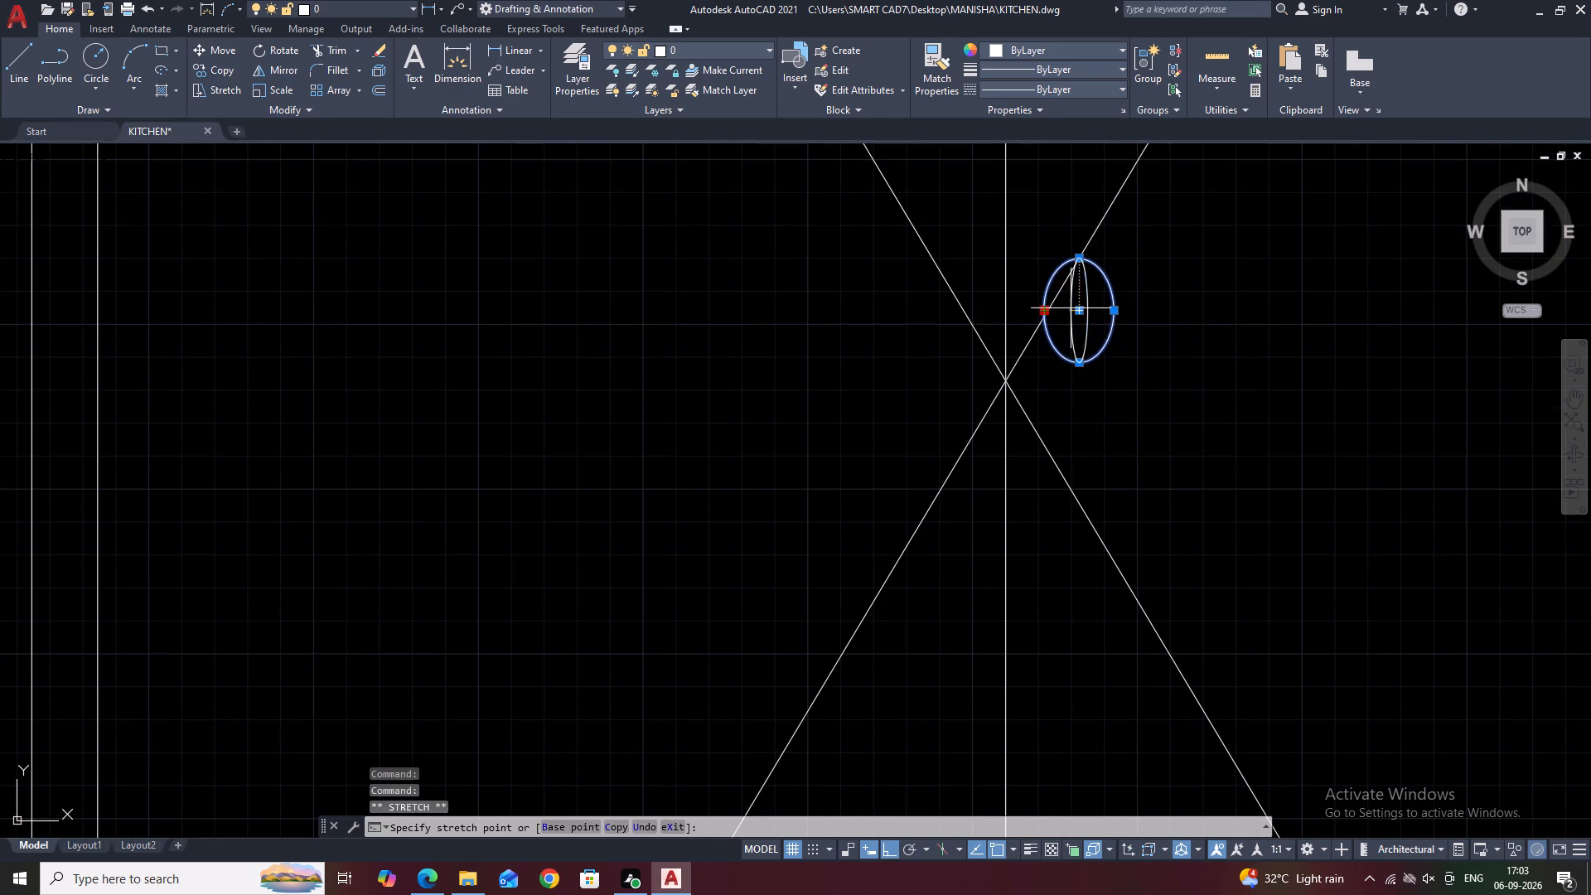
scroll(1076, 325, up, 1)
click(1093, 299)
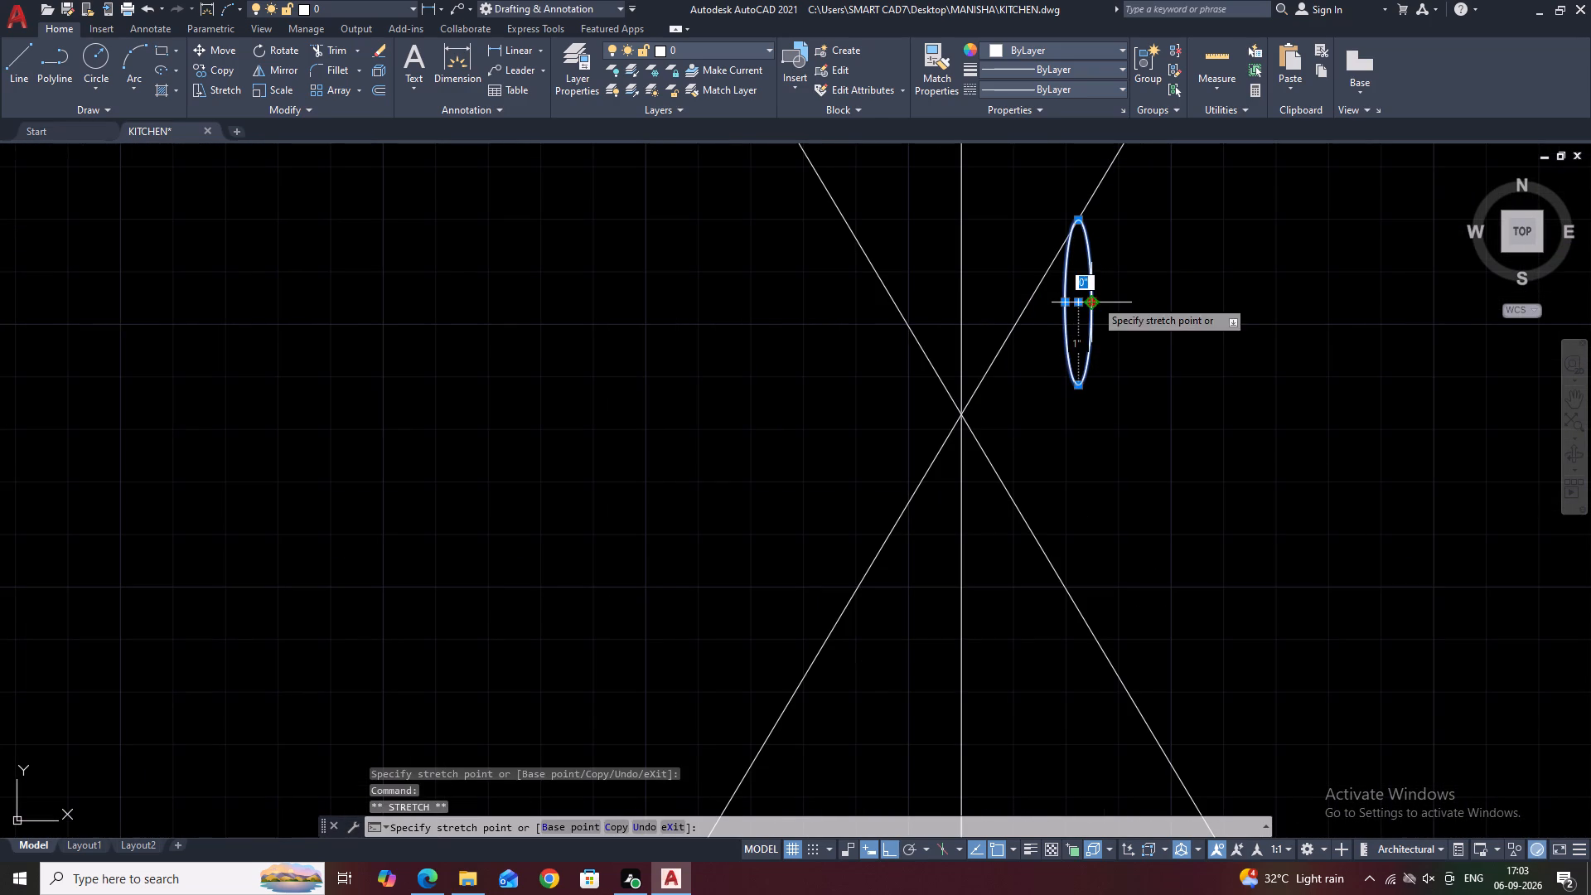
click(1106, 298)
Move the narrowed ellipse so that its upper-left side lies against the rising diagonal.
text(M)
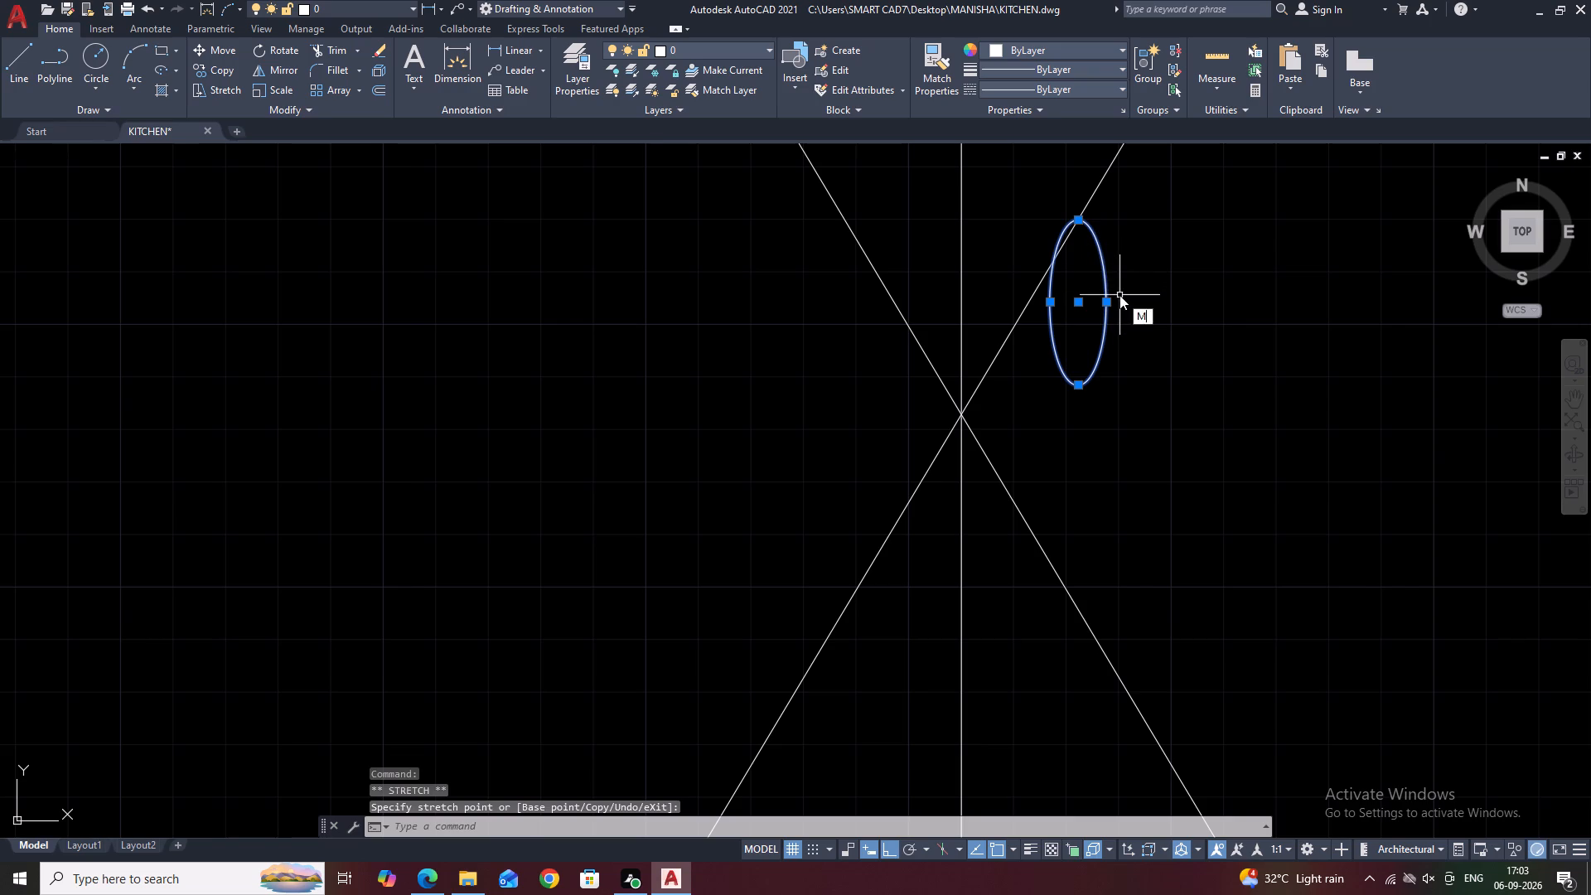
key(space)
click(1078, 213)
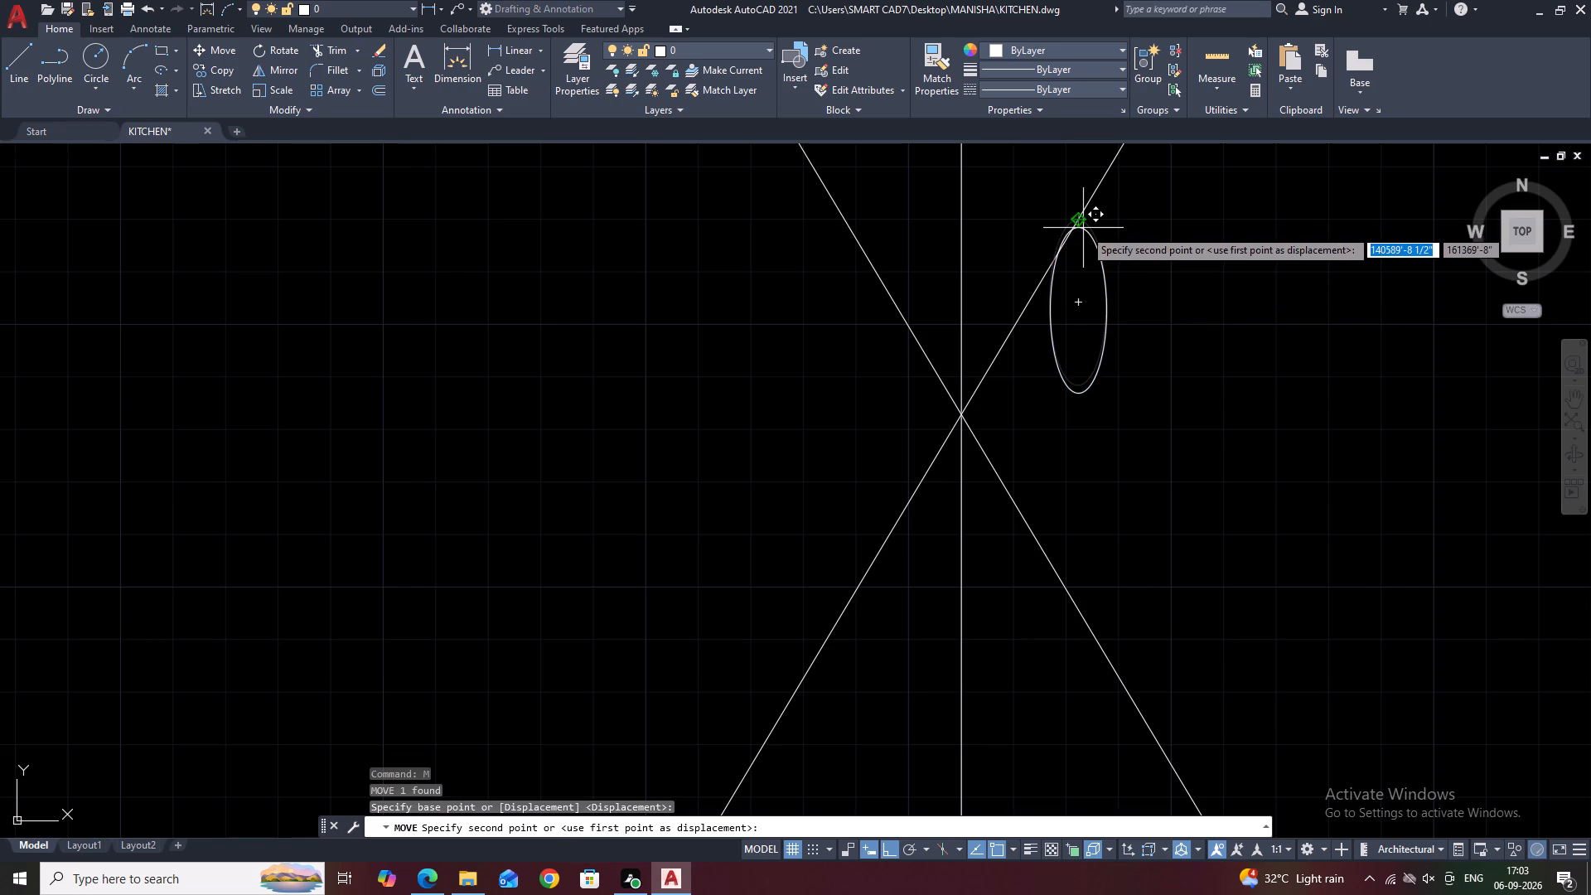
click(1085, 230)
click(1101, 257)
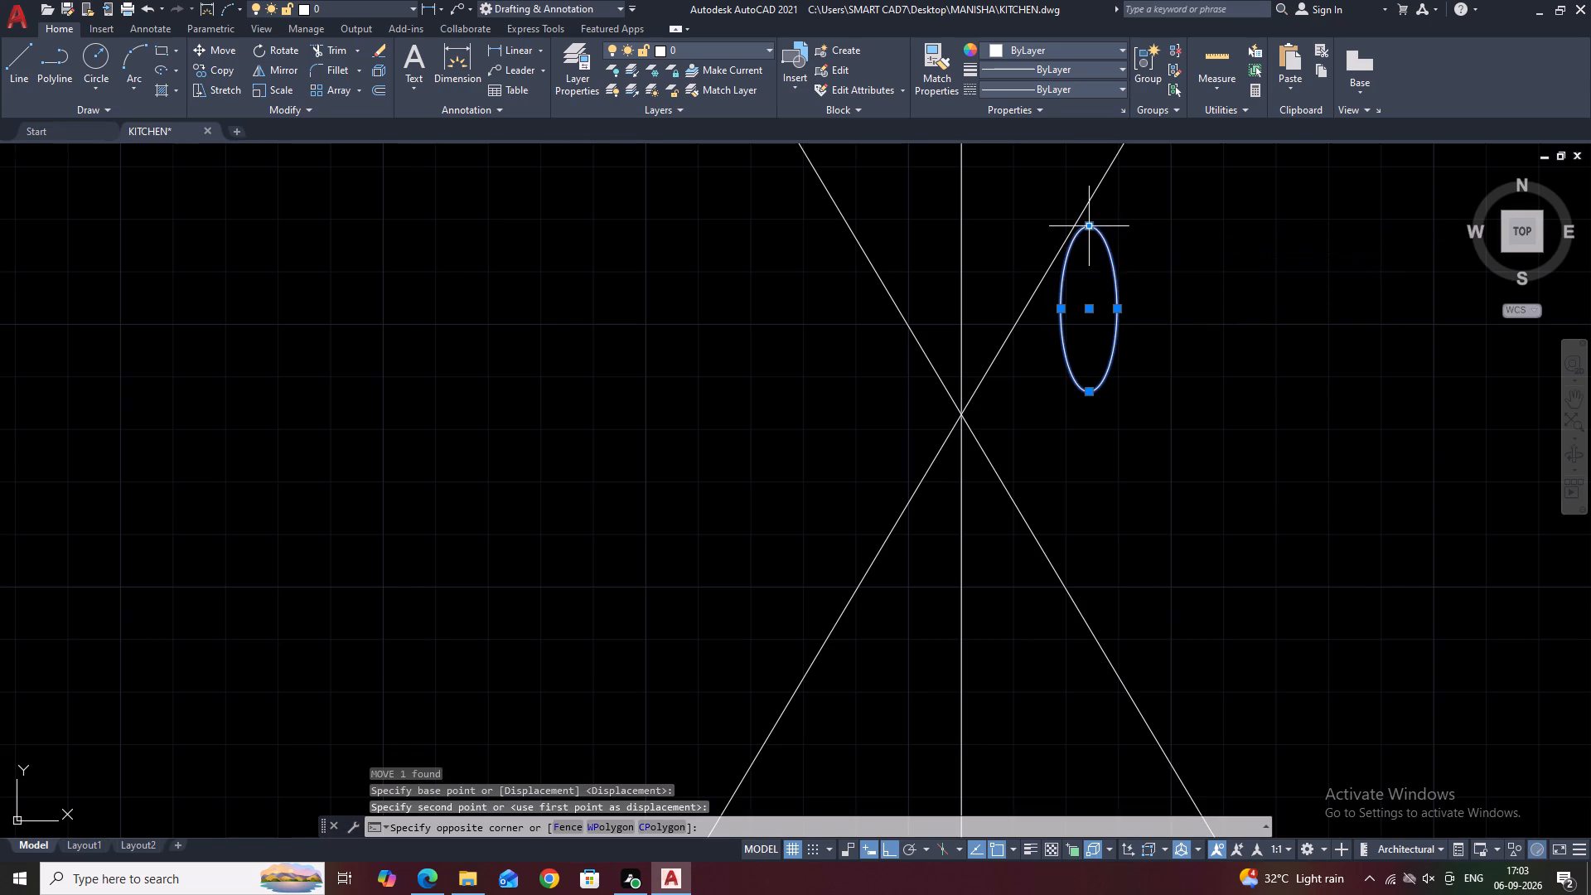
click(1091, 222)
key(m)
key(space)
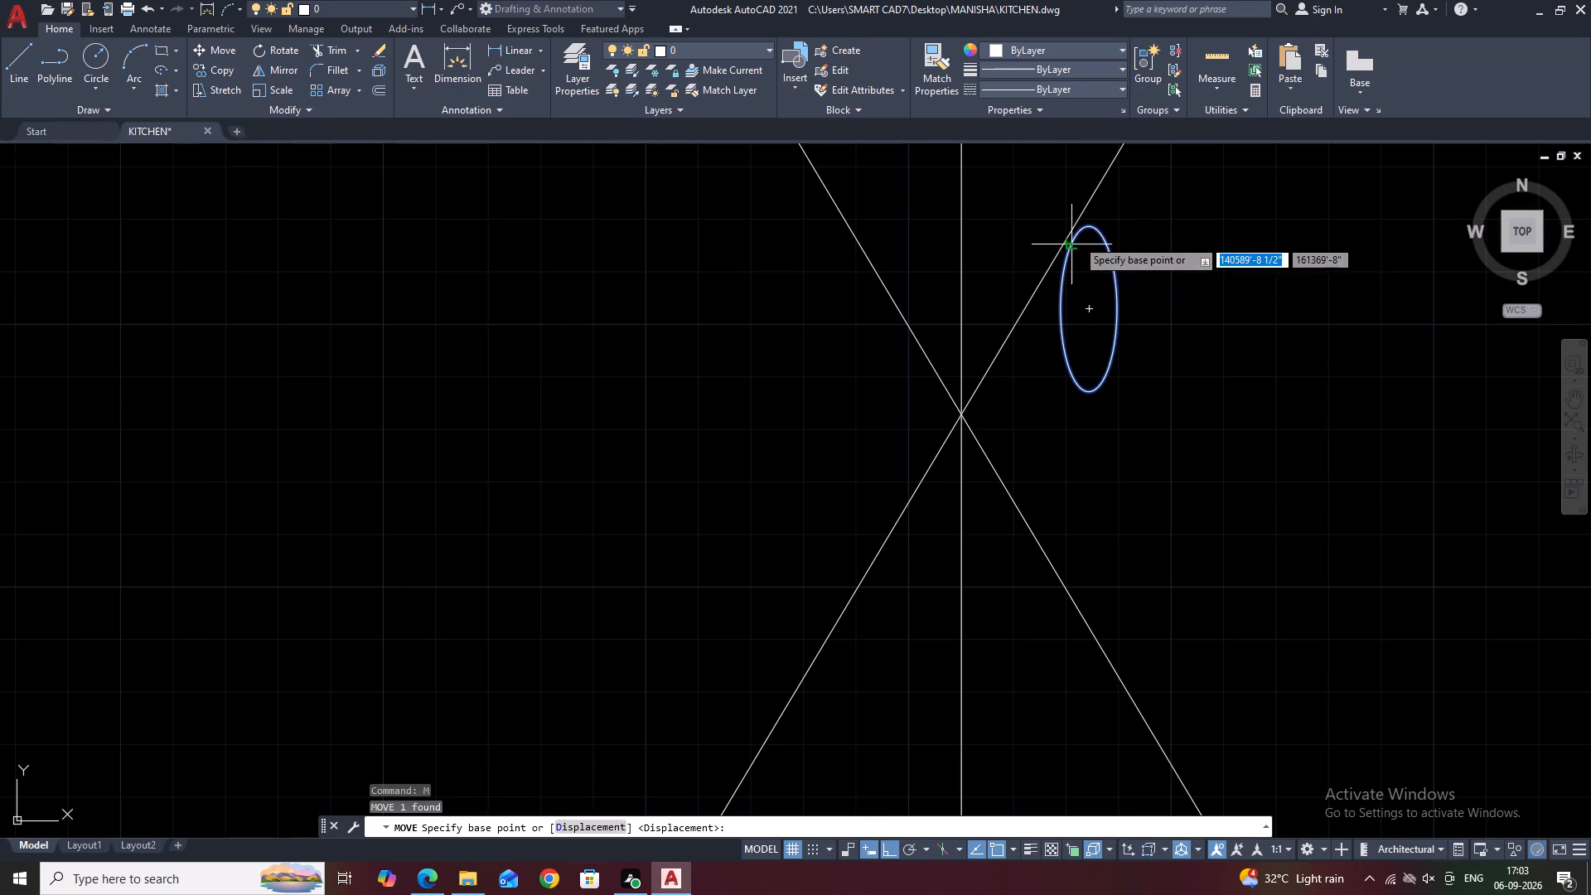
click(1073, 243)
click(1063, 237)
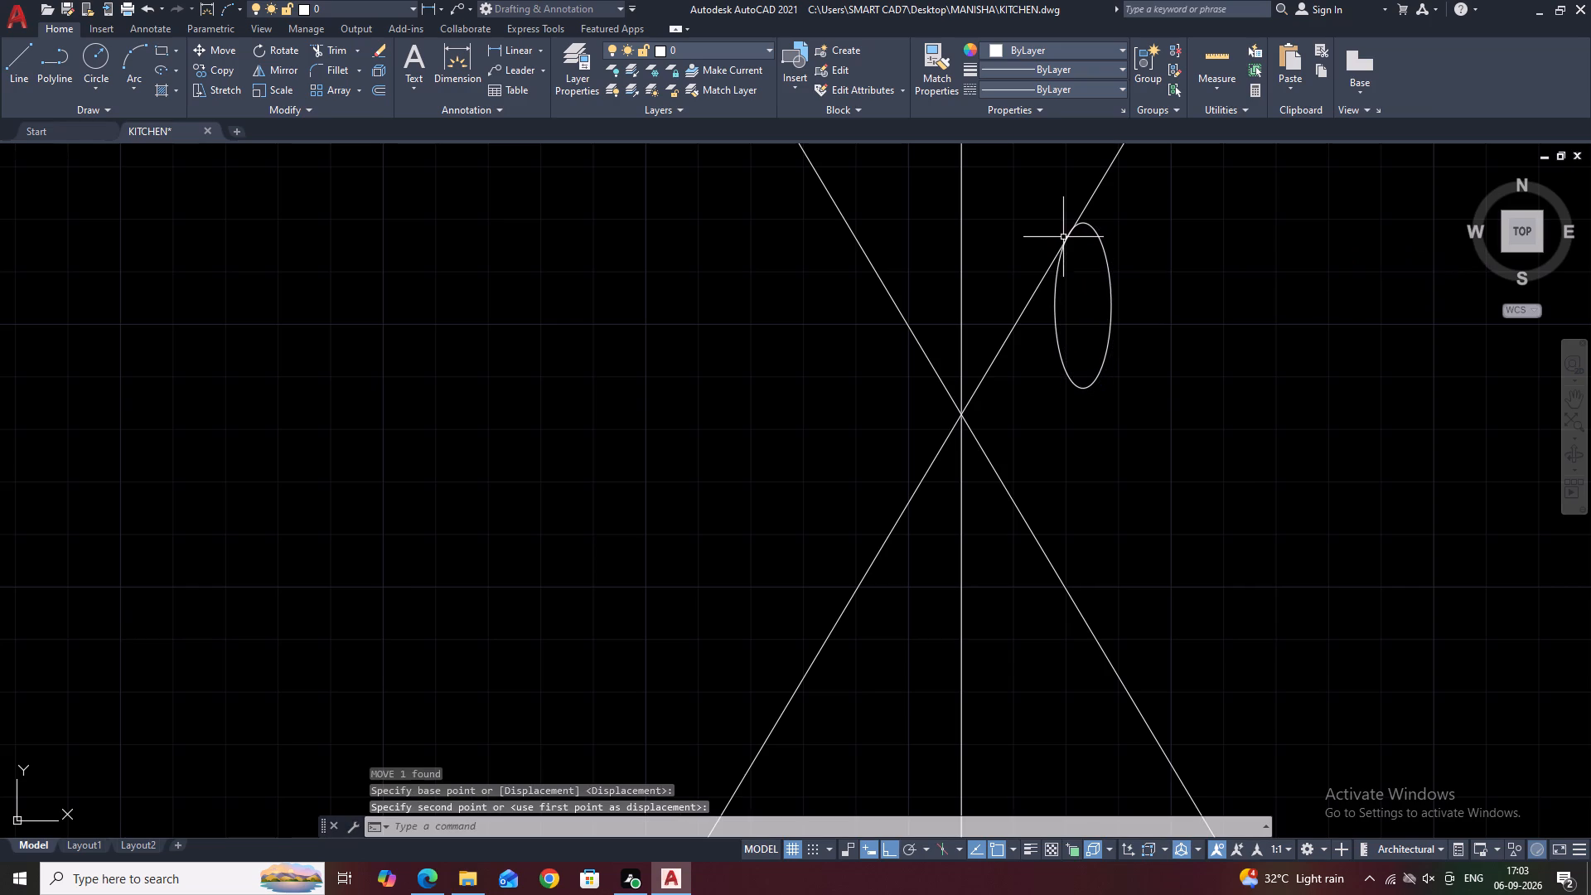
Shorten the ellipse by stretching its bottom quadrant point toward its centre.
middle_drag(1120, 330, 1101, 305)
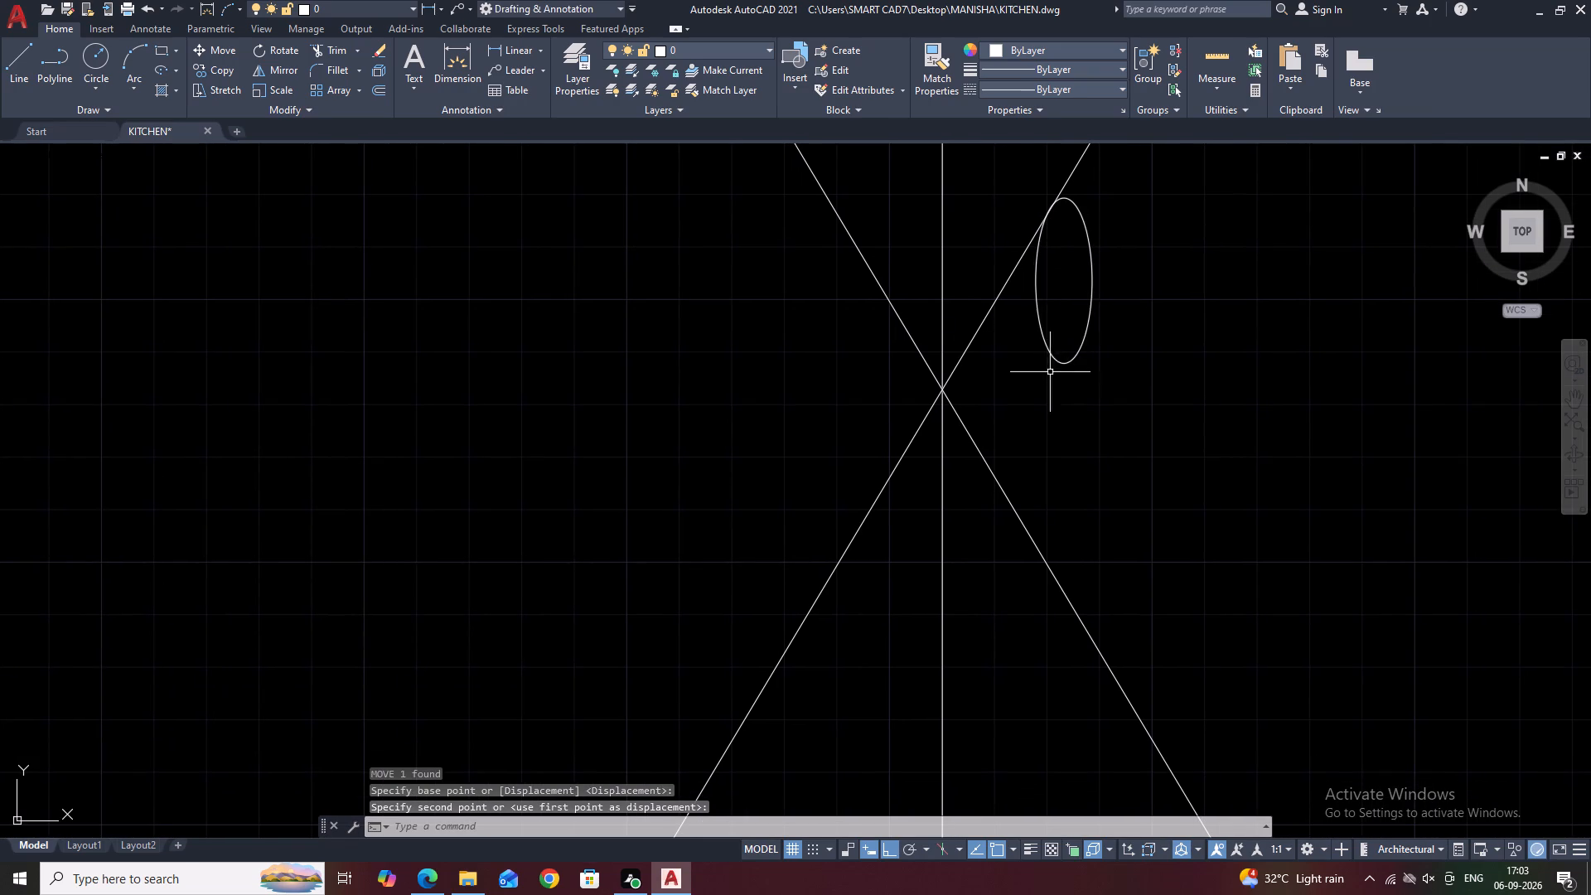
drag(1059, 377, 1056, 367)
click(1037, 307)
click(1061, 366)
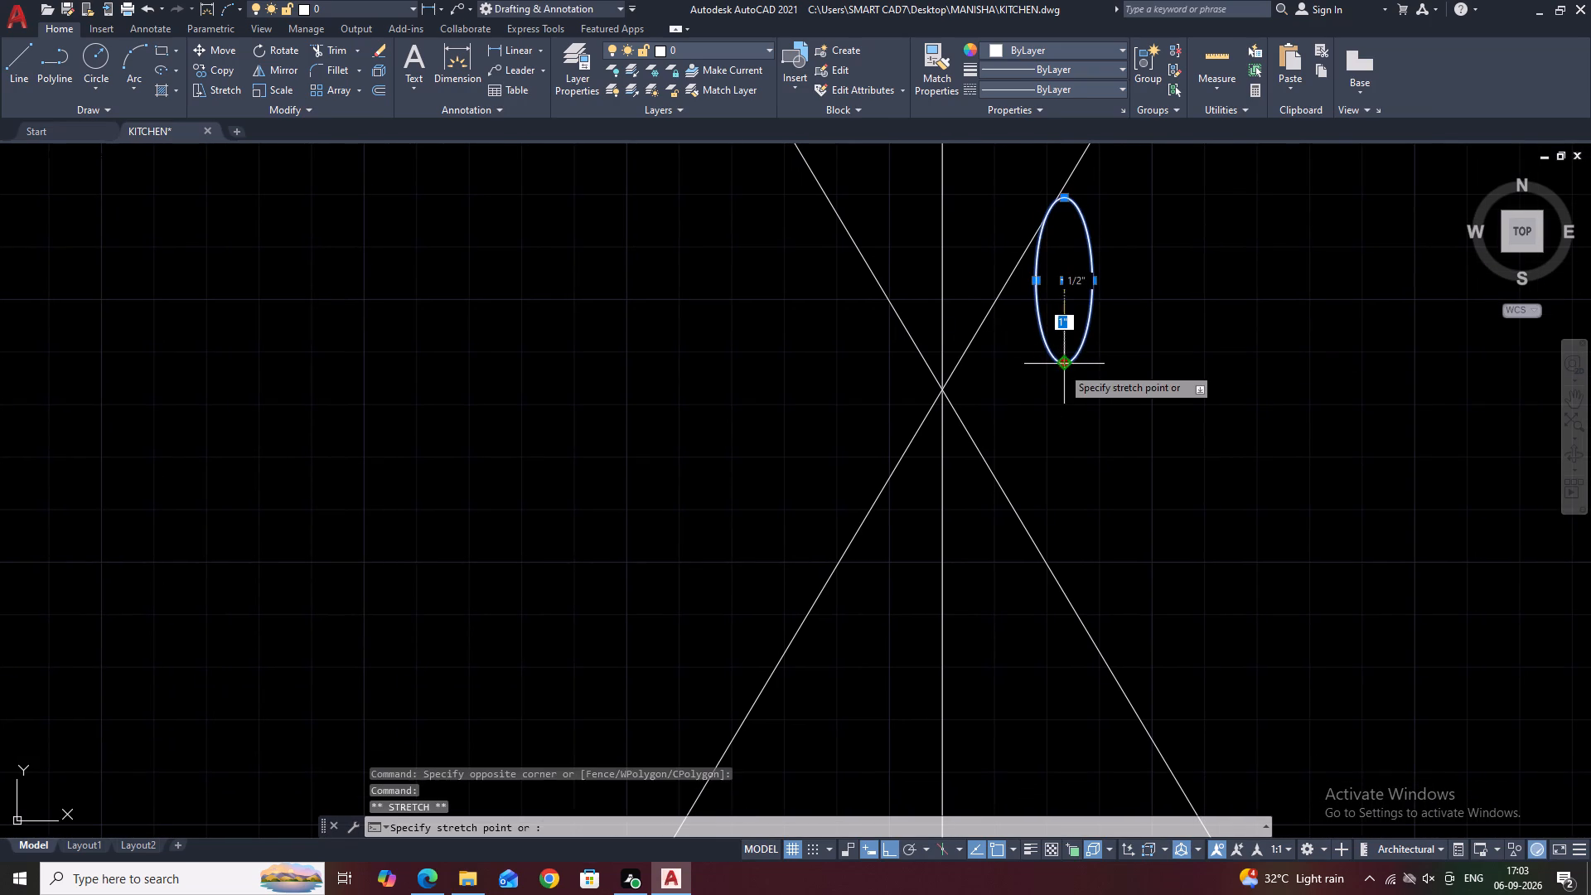
click(1059, 342)
Move the shortened ellipse so that its upper-left side touches the rising diagonal.
middle_drag(1072, 249, 1059, 344)
key(m)
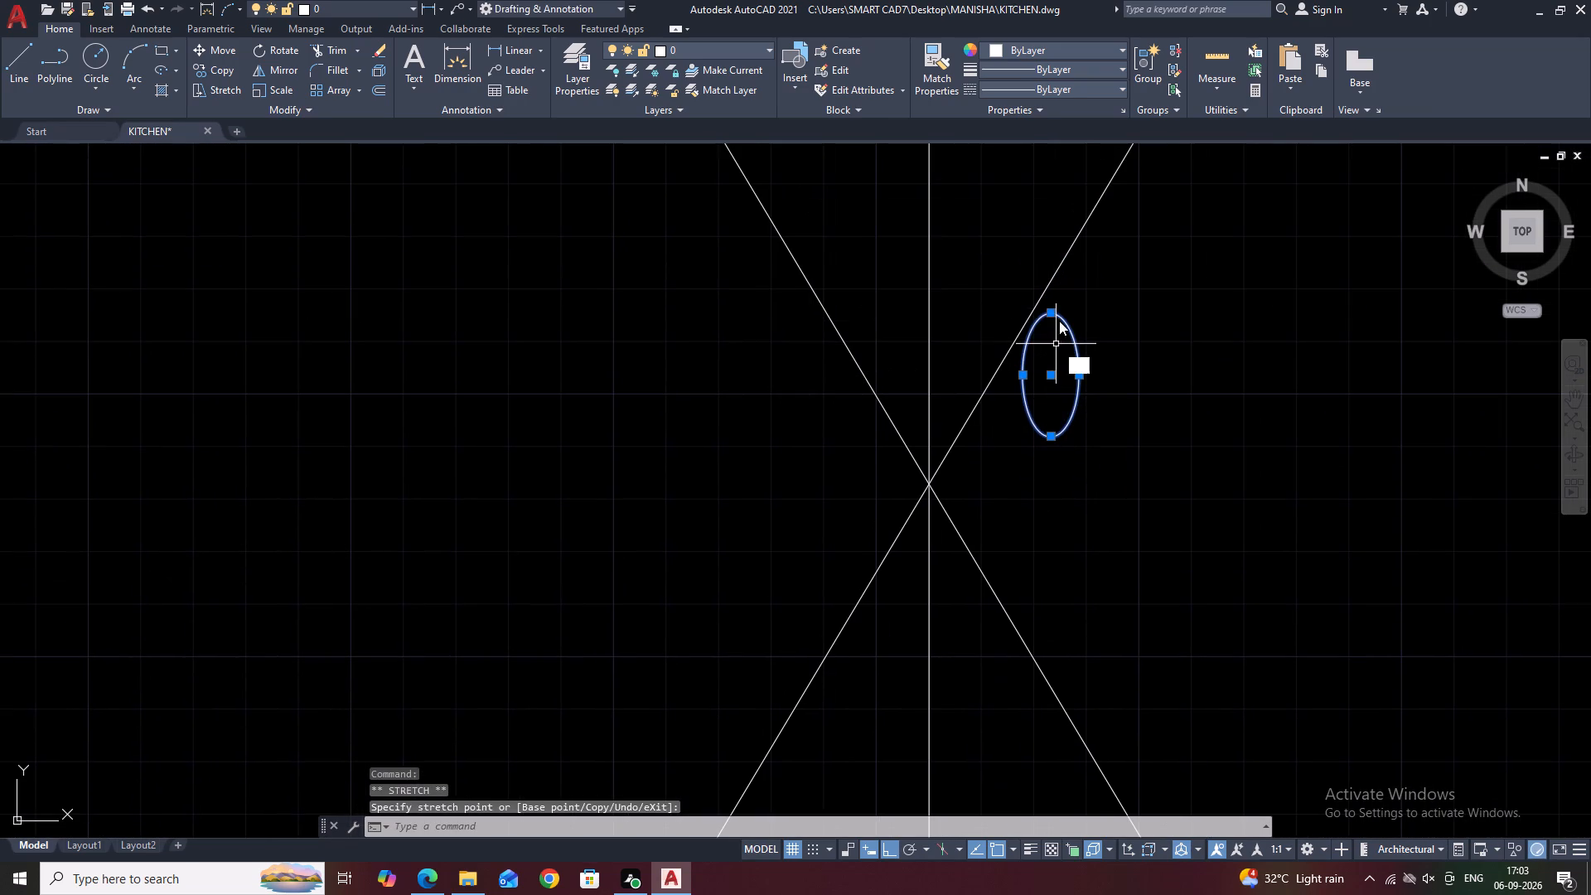
key(space)
scroll(1055, 303, up, 1)
click(1018, 342)
click(1010, 325)
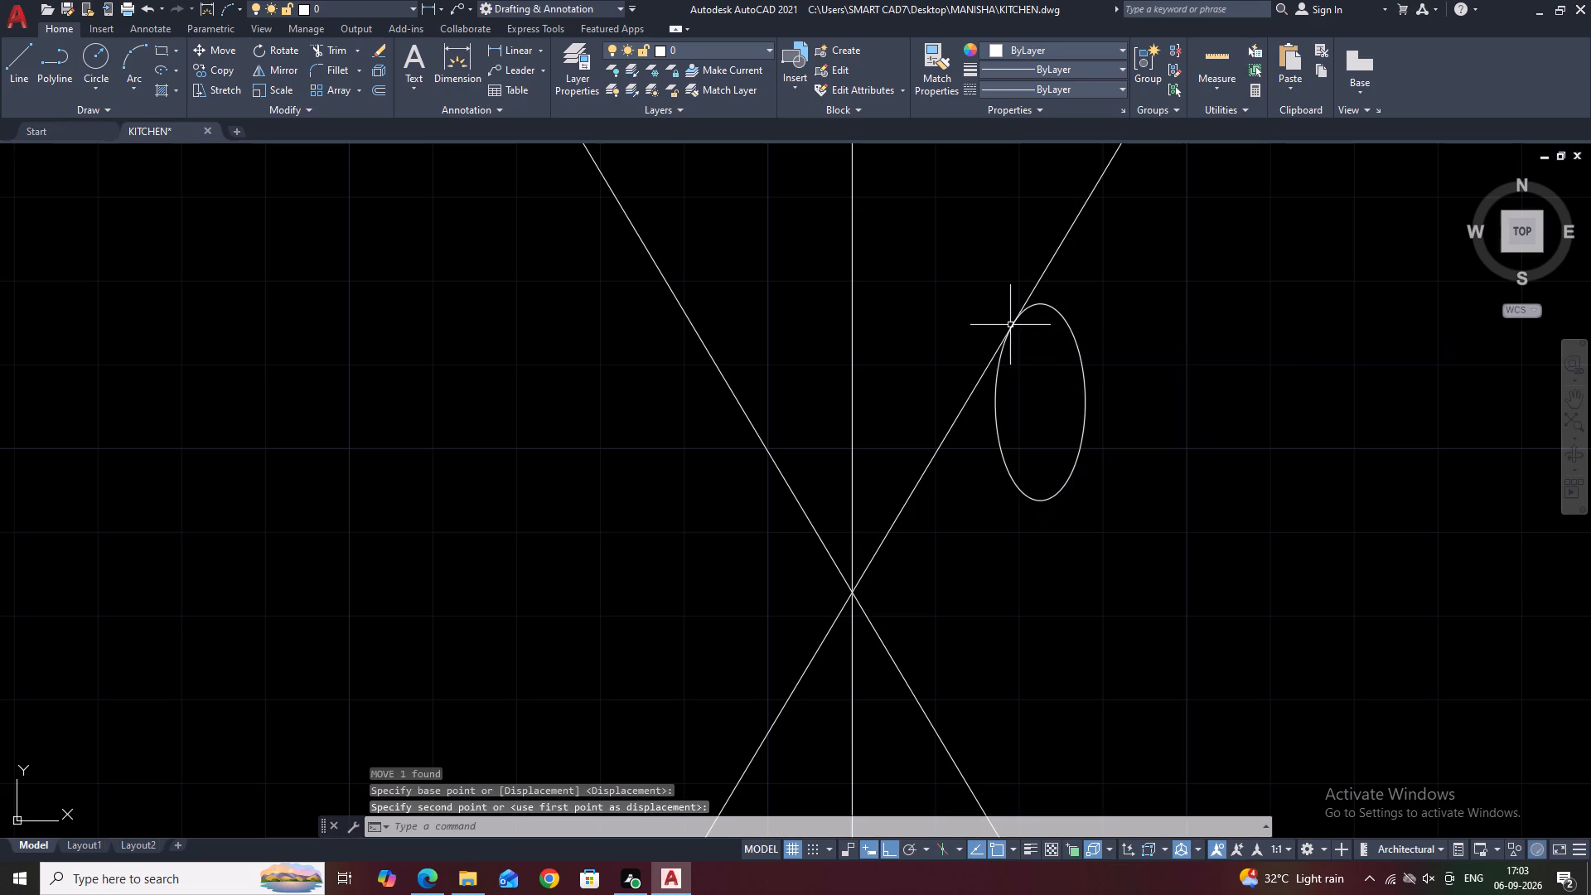
Mirror the ellipse downward about a horizontal line through the diagonals' crossing, keeping the original.
click(1116, 352)
click(1058, 307)
middle_drag(1132, 389, 1128, 268)
key(m)
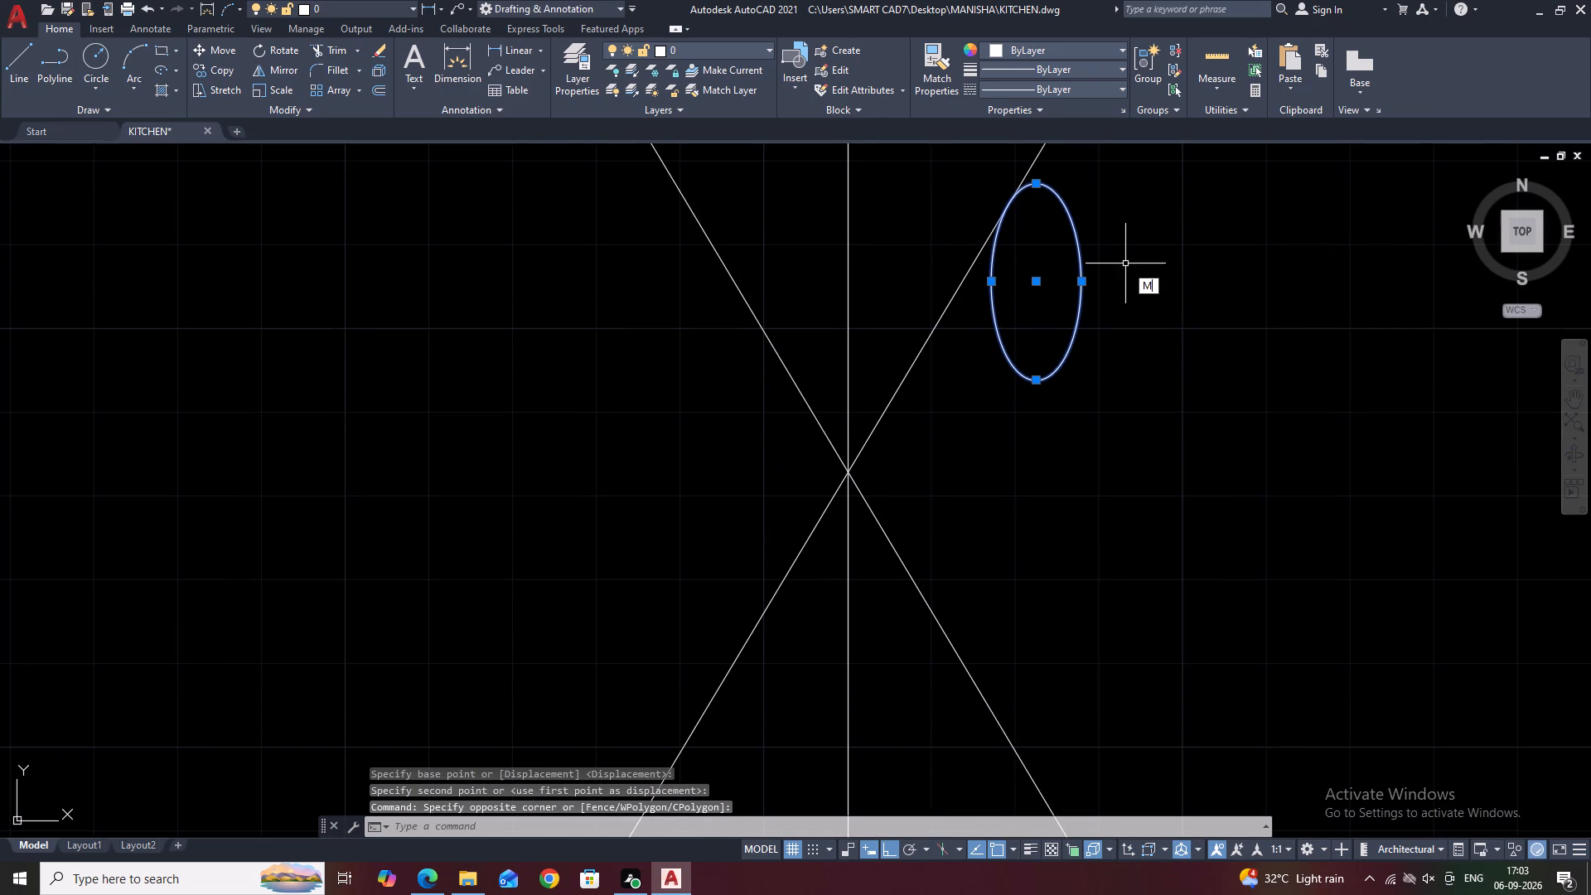
key(i)
key(space)
scroll(1090, 387, down, 2)
click(990, 418)
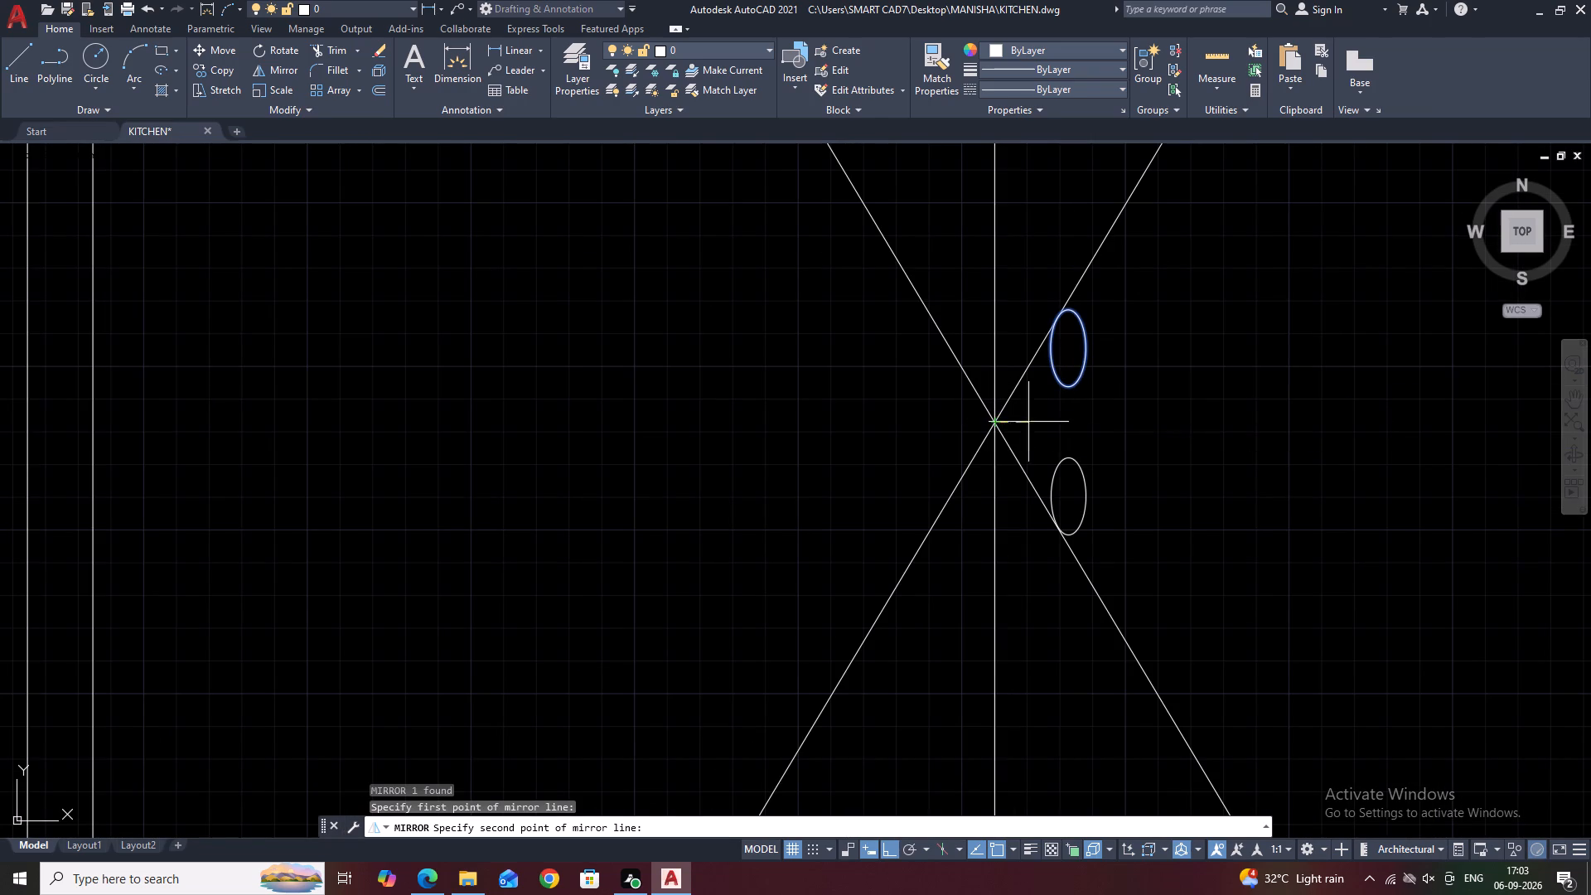
click(1134, 417)
drag(1171, 477, 1134, 418)
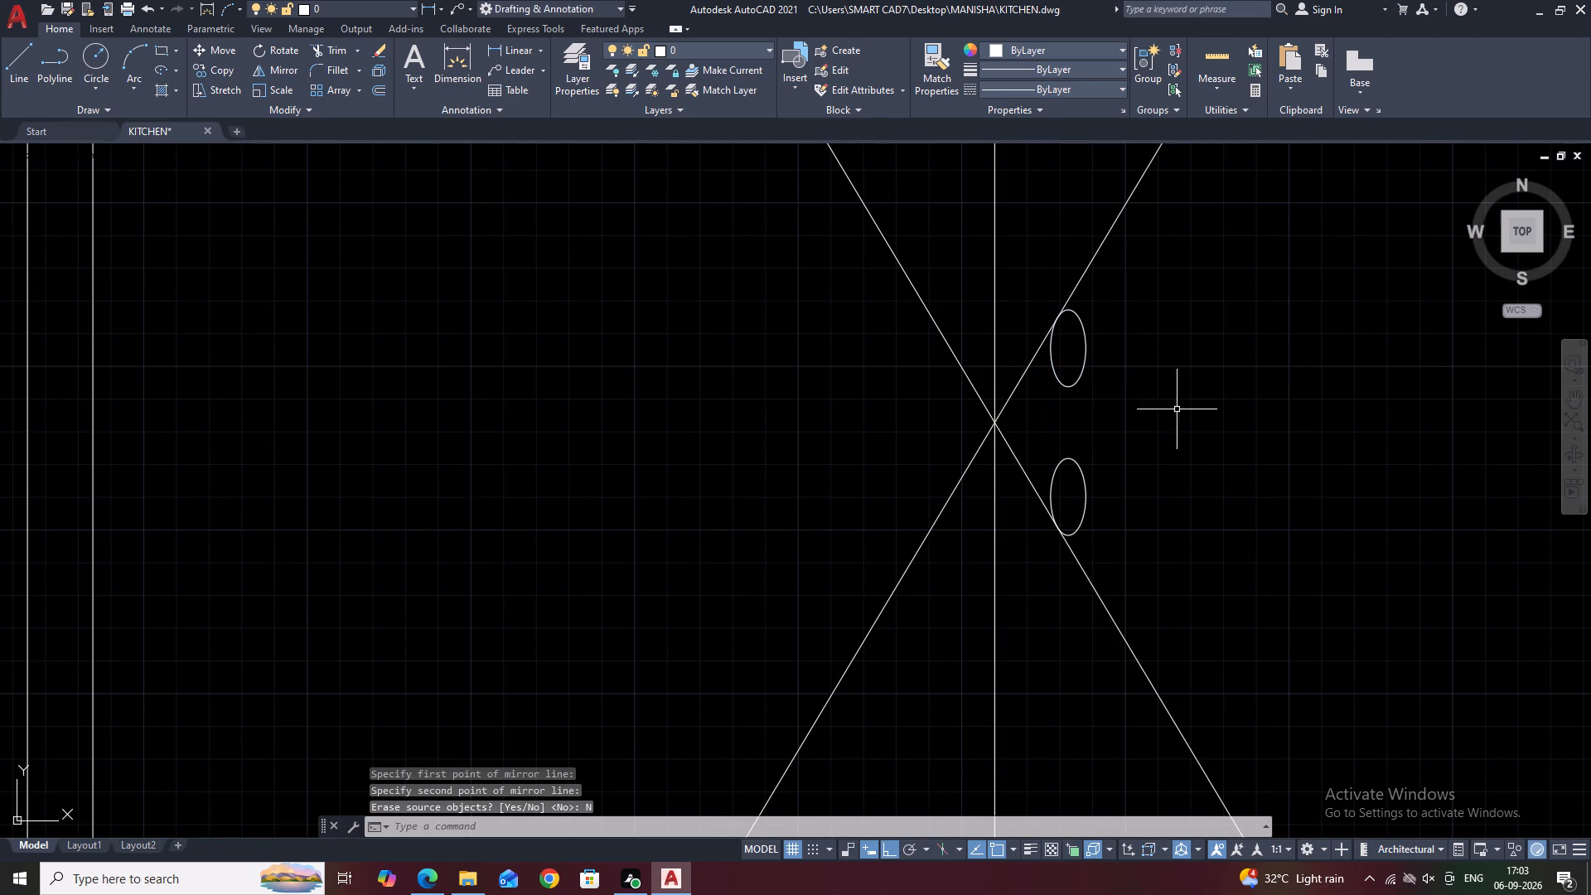
Draw a rectangle about 4 1/2" by 1" extending right from the upper ellipse's lowest point to form the handle bar.
key(r)
text(EC)
key(space)
click(1069, 390)
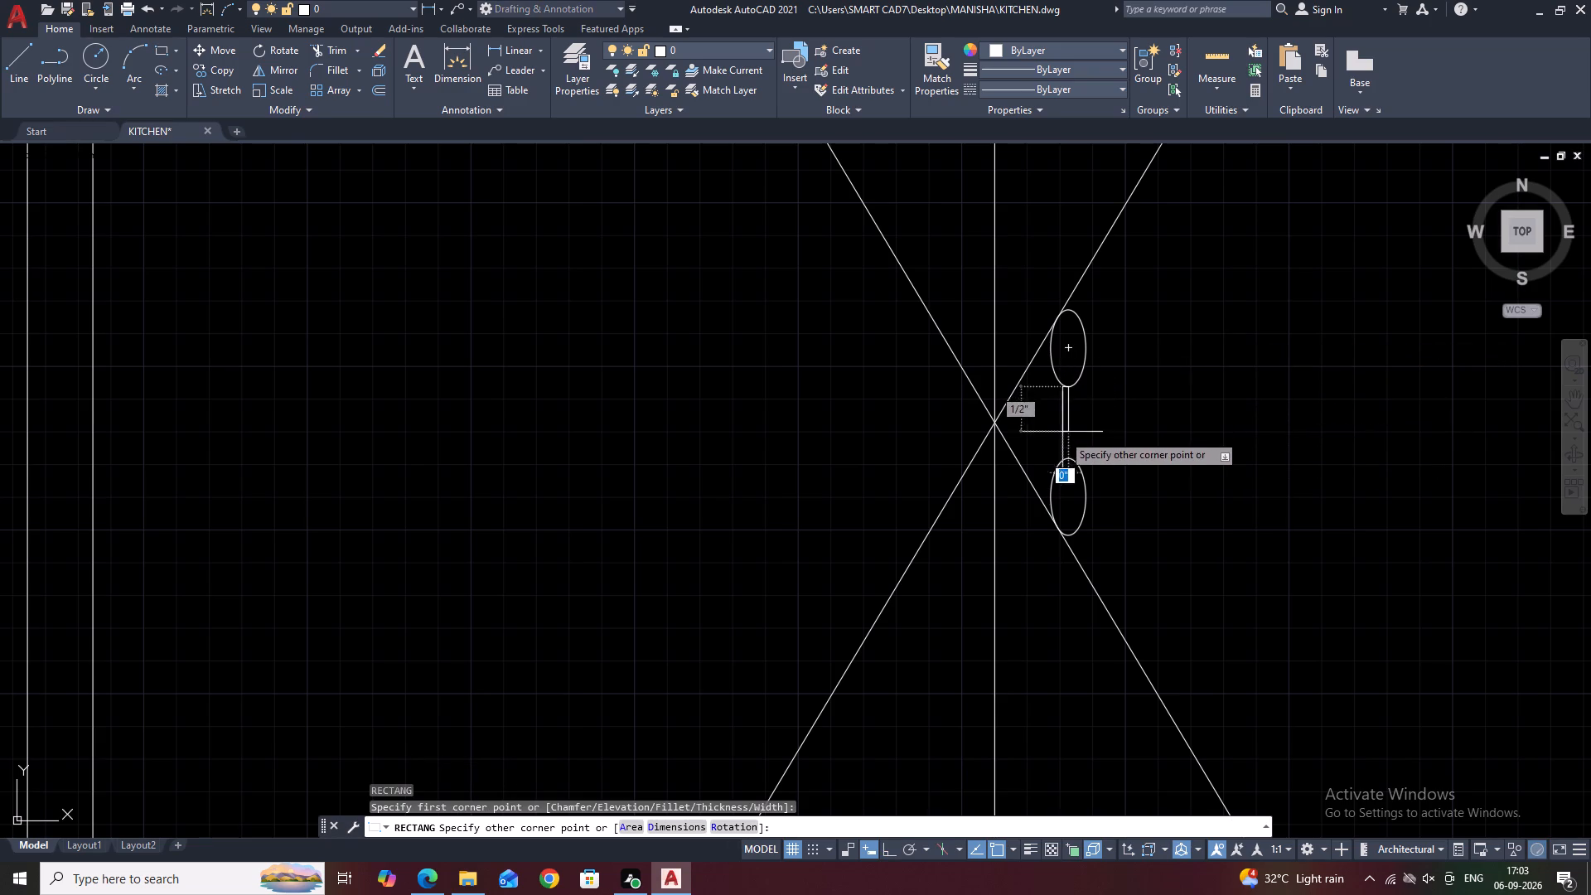
scroll(1100, 457, down, 1)
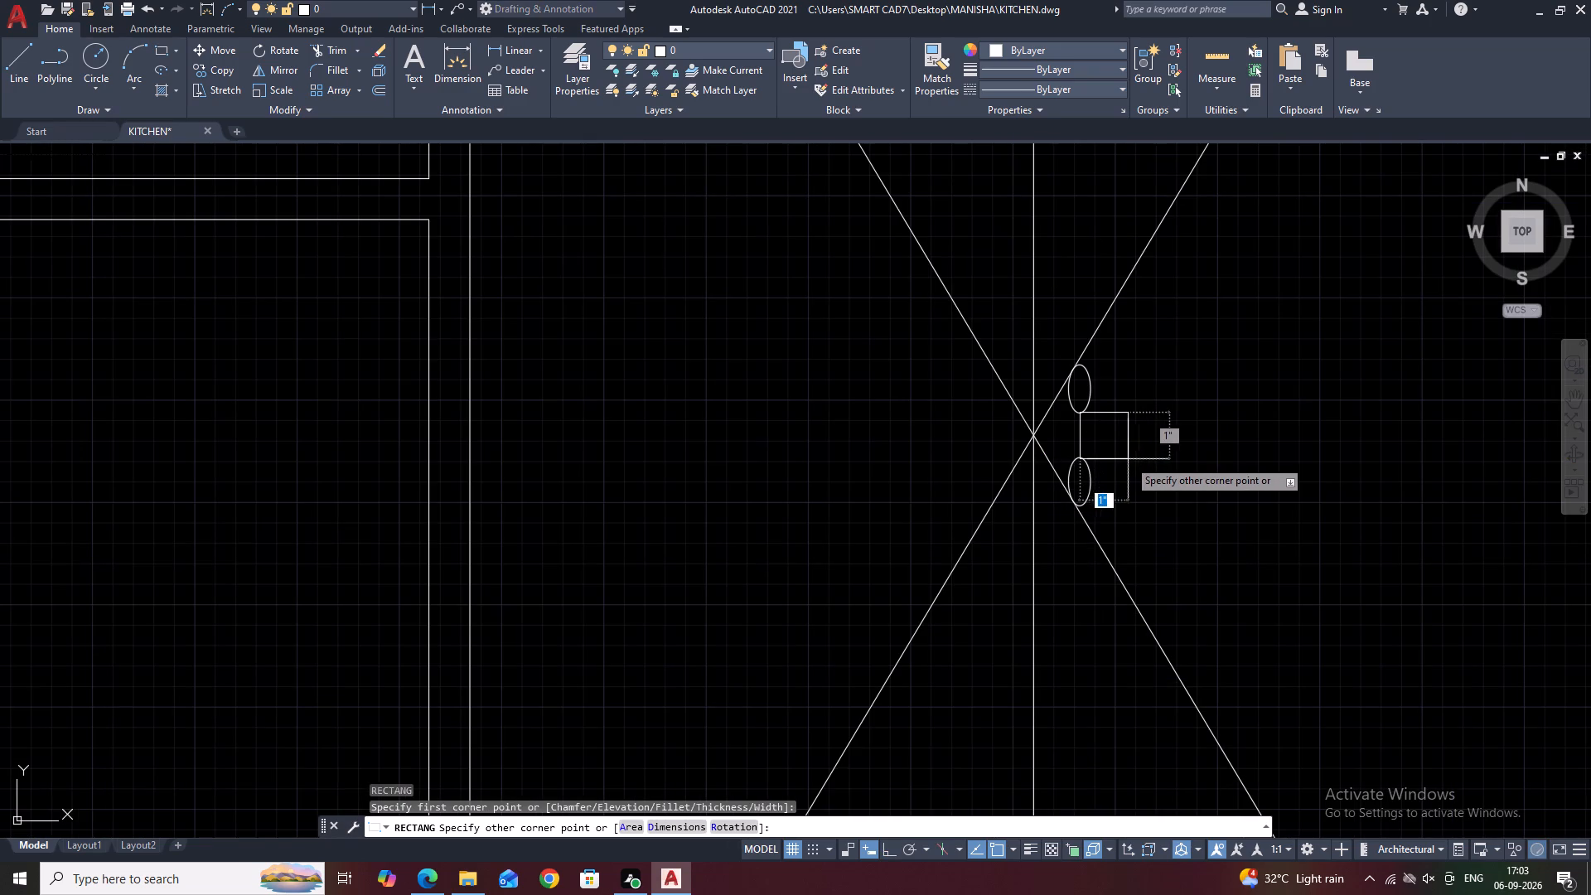
click(1264, 457)
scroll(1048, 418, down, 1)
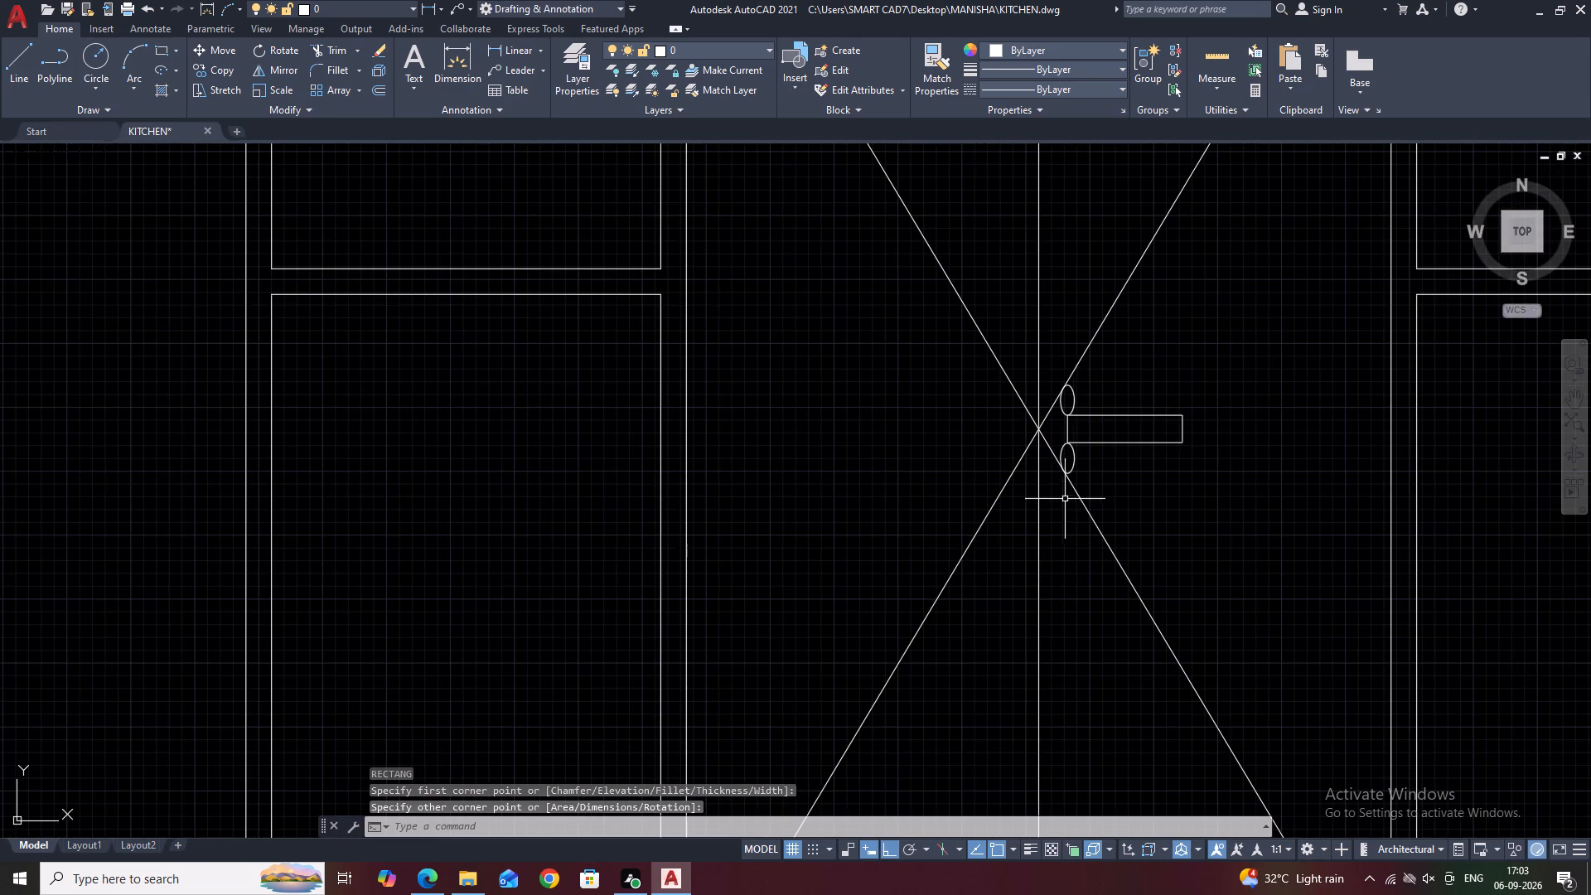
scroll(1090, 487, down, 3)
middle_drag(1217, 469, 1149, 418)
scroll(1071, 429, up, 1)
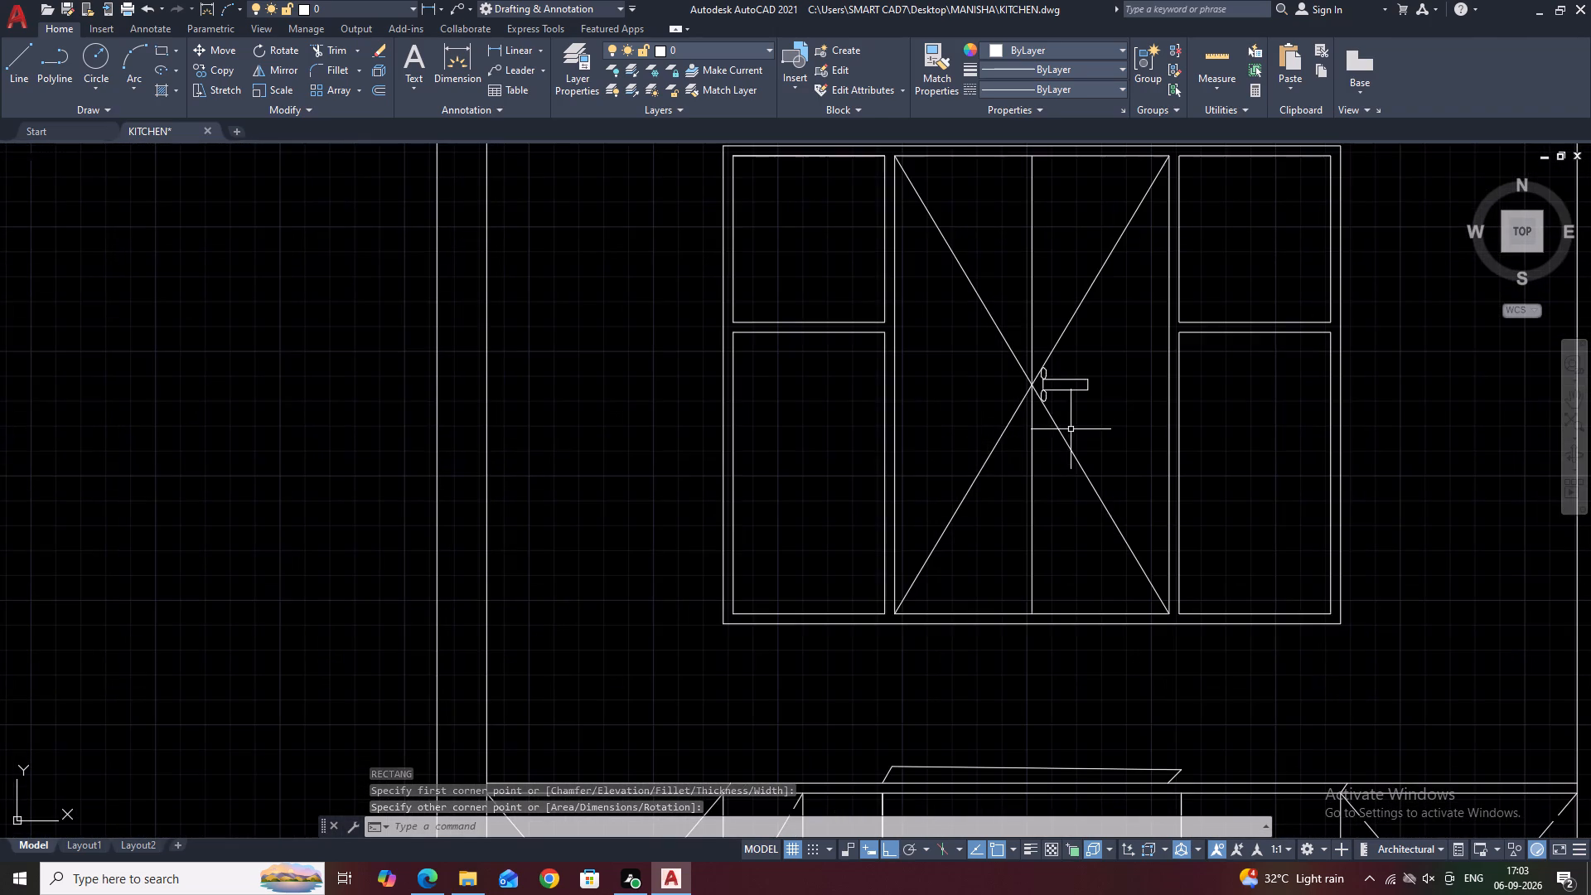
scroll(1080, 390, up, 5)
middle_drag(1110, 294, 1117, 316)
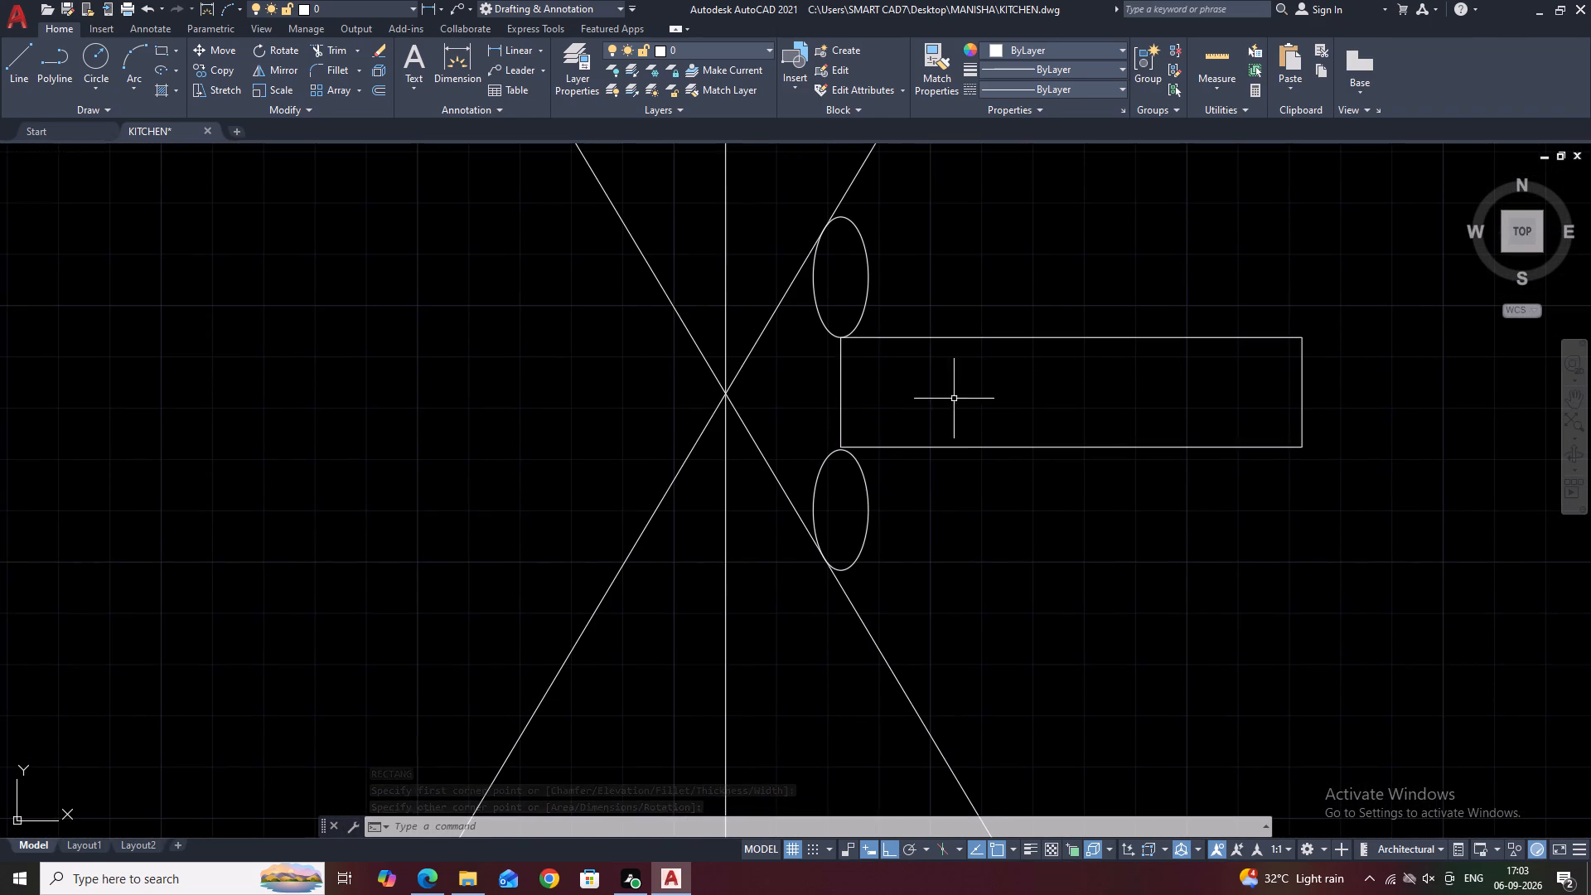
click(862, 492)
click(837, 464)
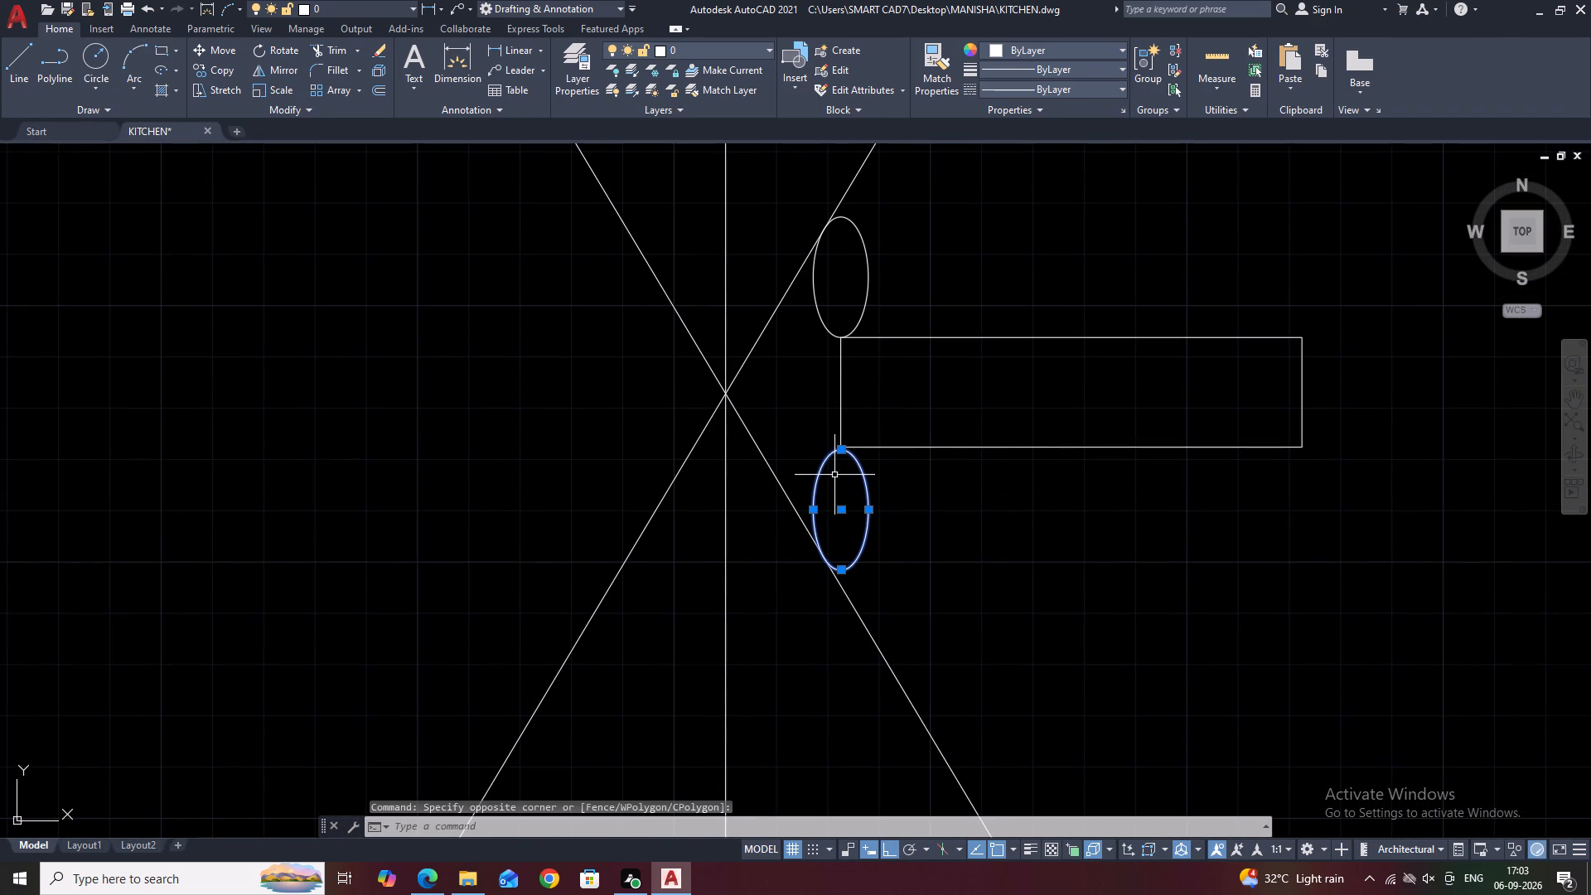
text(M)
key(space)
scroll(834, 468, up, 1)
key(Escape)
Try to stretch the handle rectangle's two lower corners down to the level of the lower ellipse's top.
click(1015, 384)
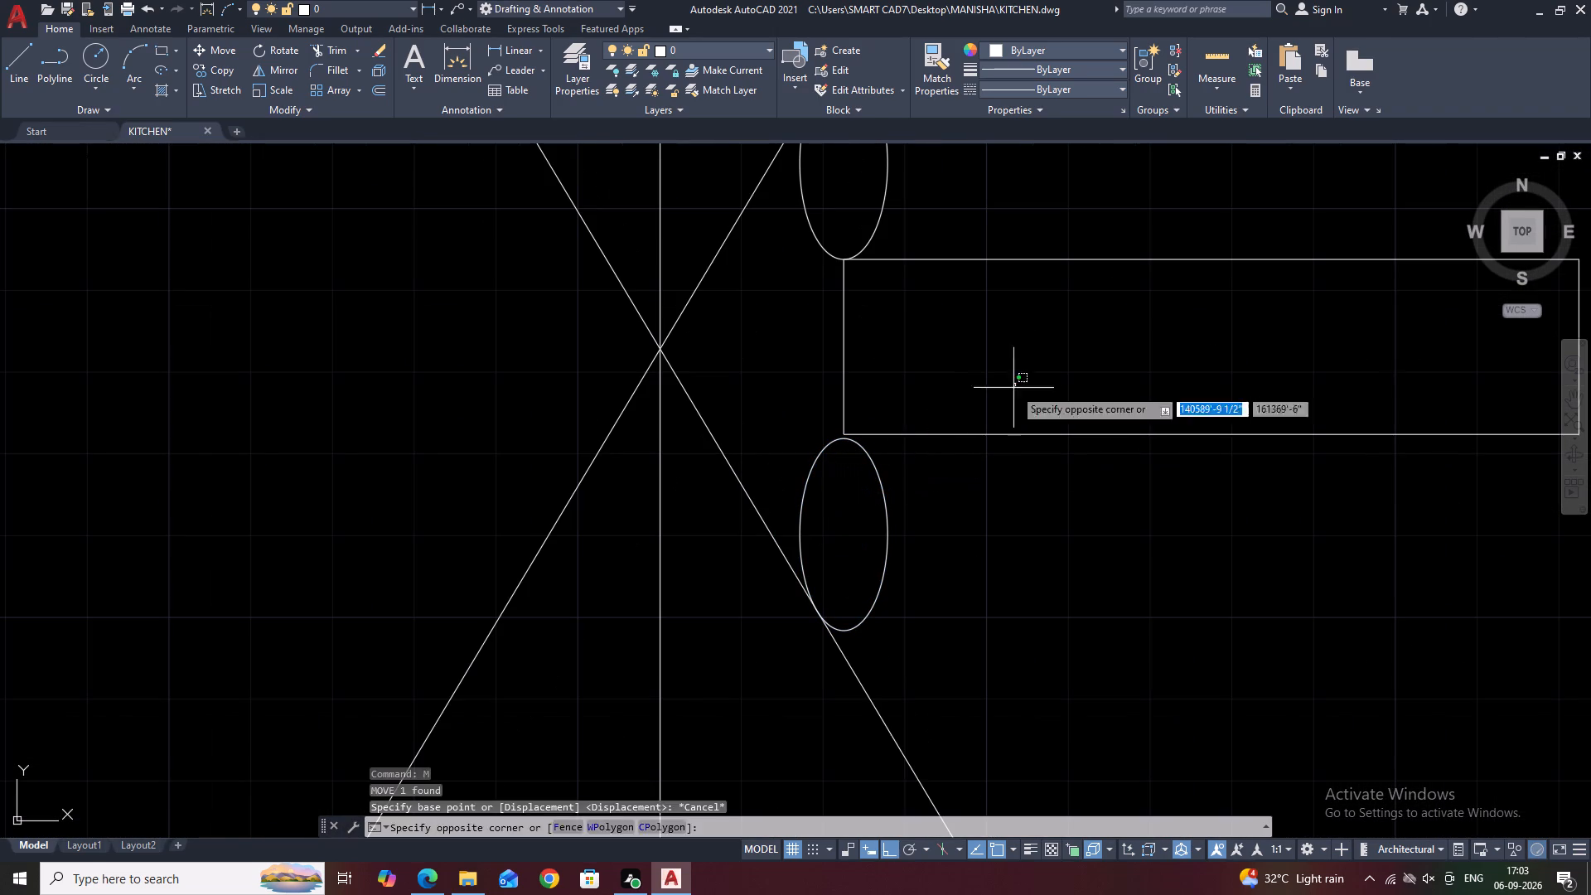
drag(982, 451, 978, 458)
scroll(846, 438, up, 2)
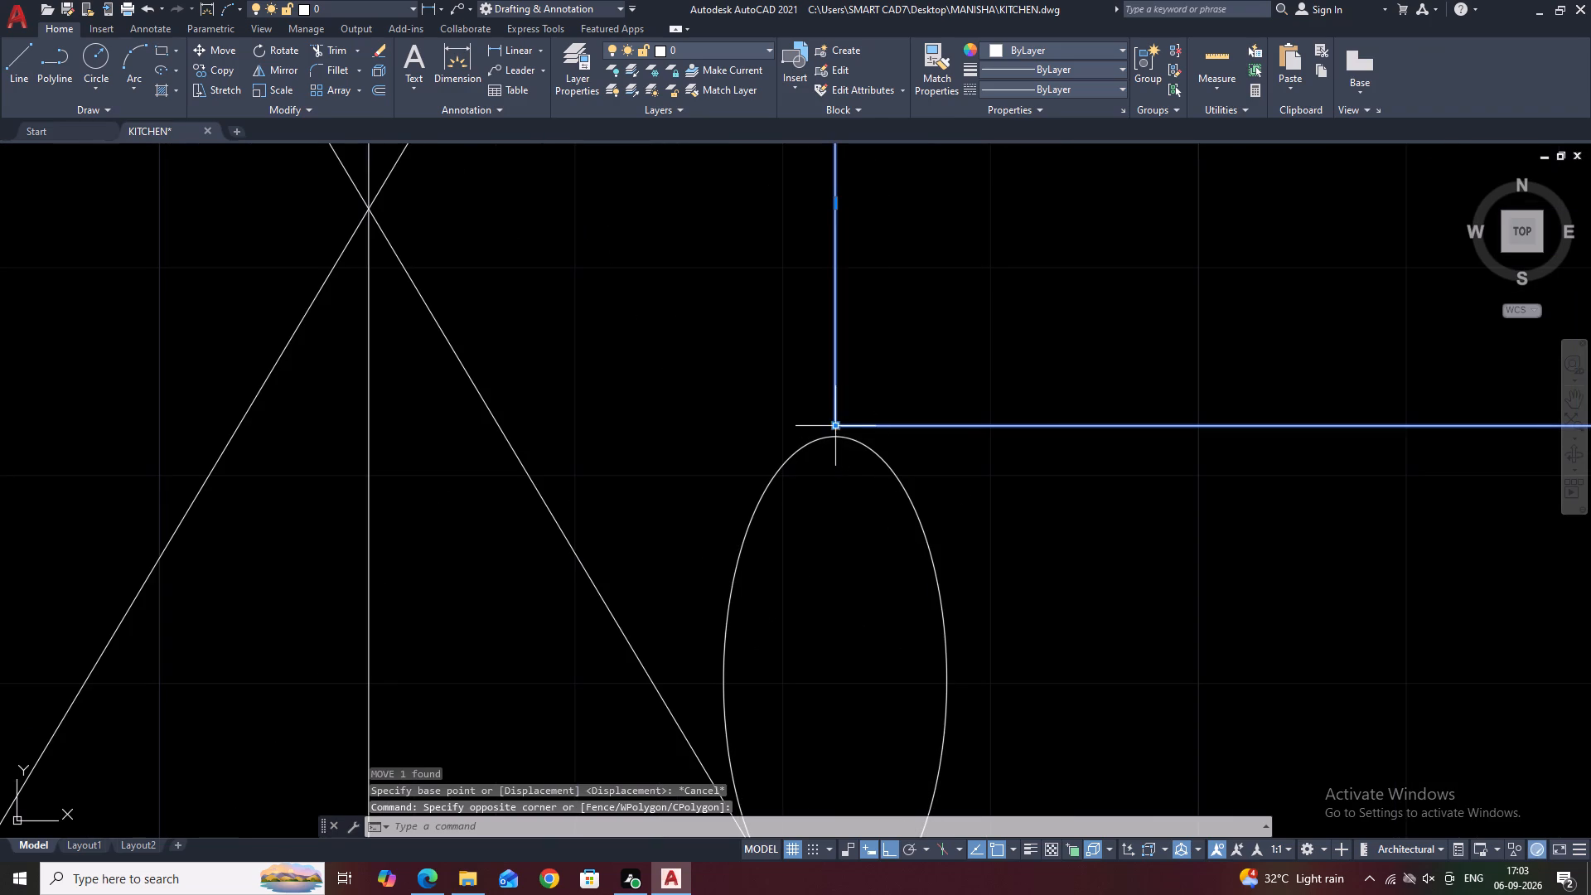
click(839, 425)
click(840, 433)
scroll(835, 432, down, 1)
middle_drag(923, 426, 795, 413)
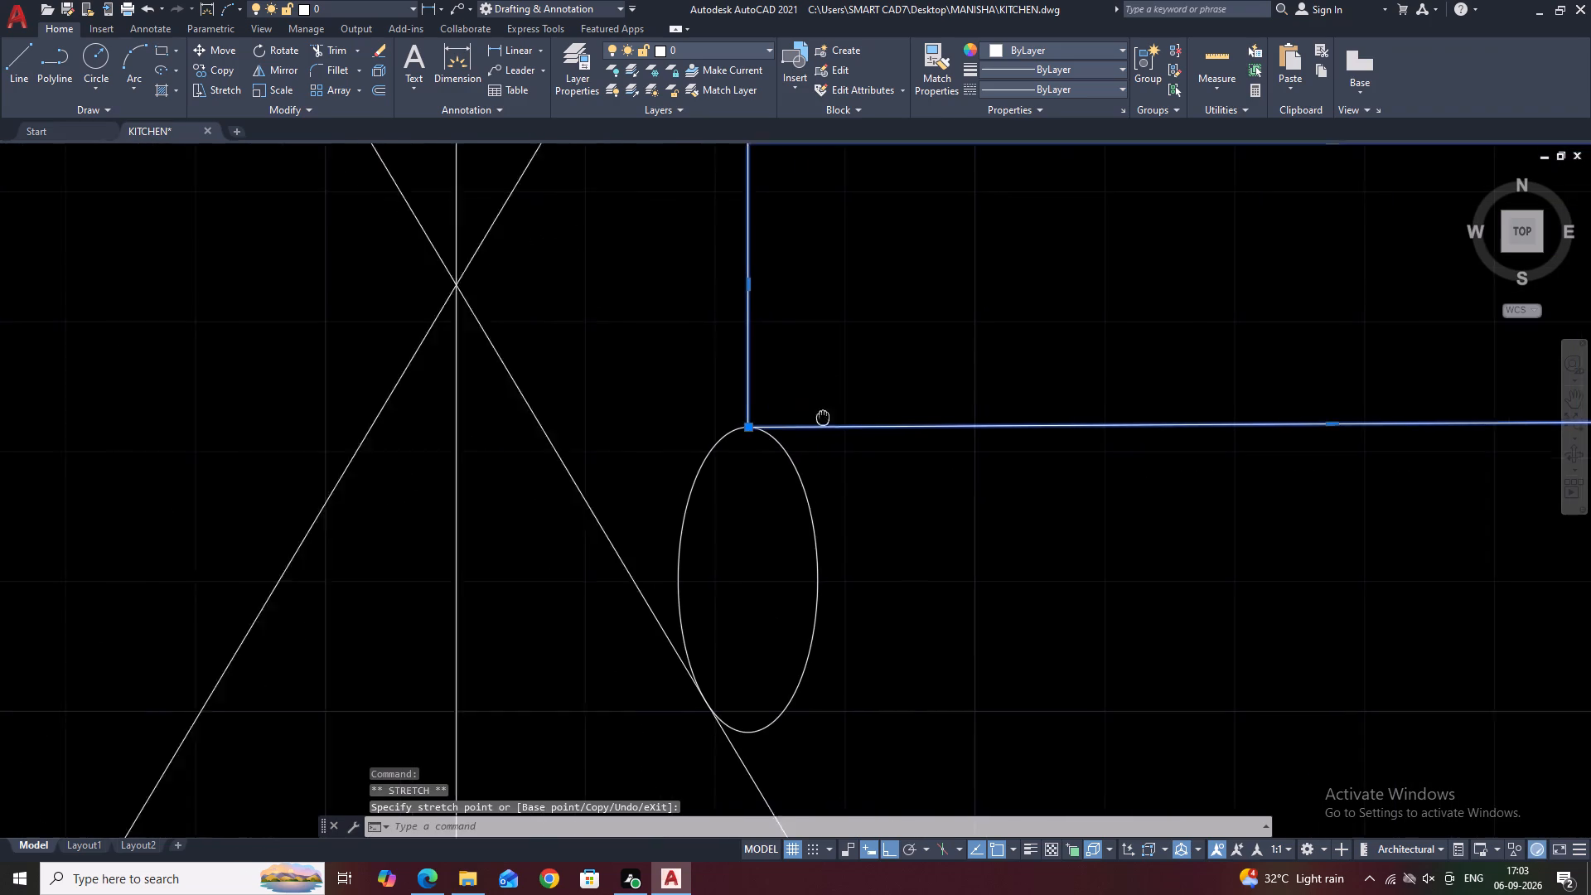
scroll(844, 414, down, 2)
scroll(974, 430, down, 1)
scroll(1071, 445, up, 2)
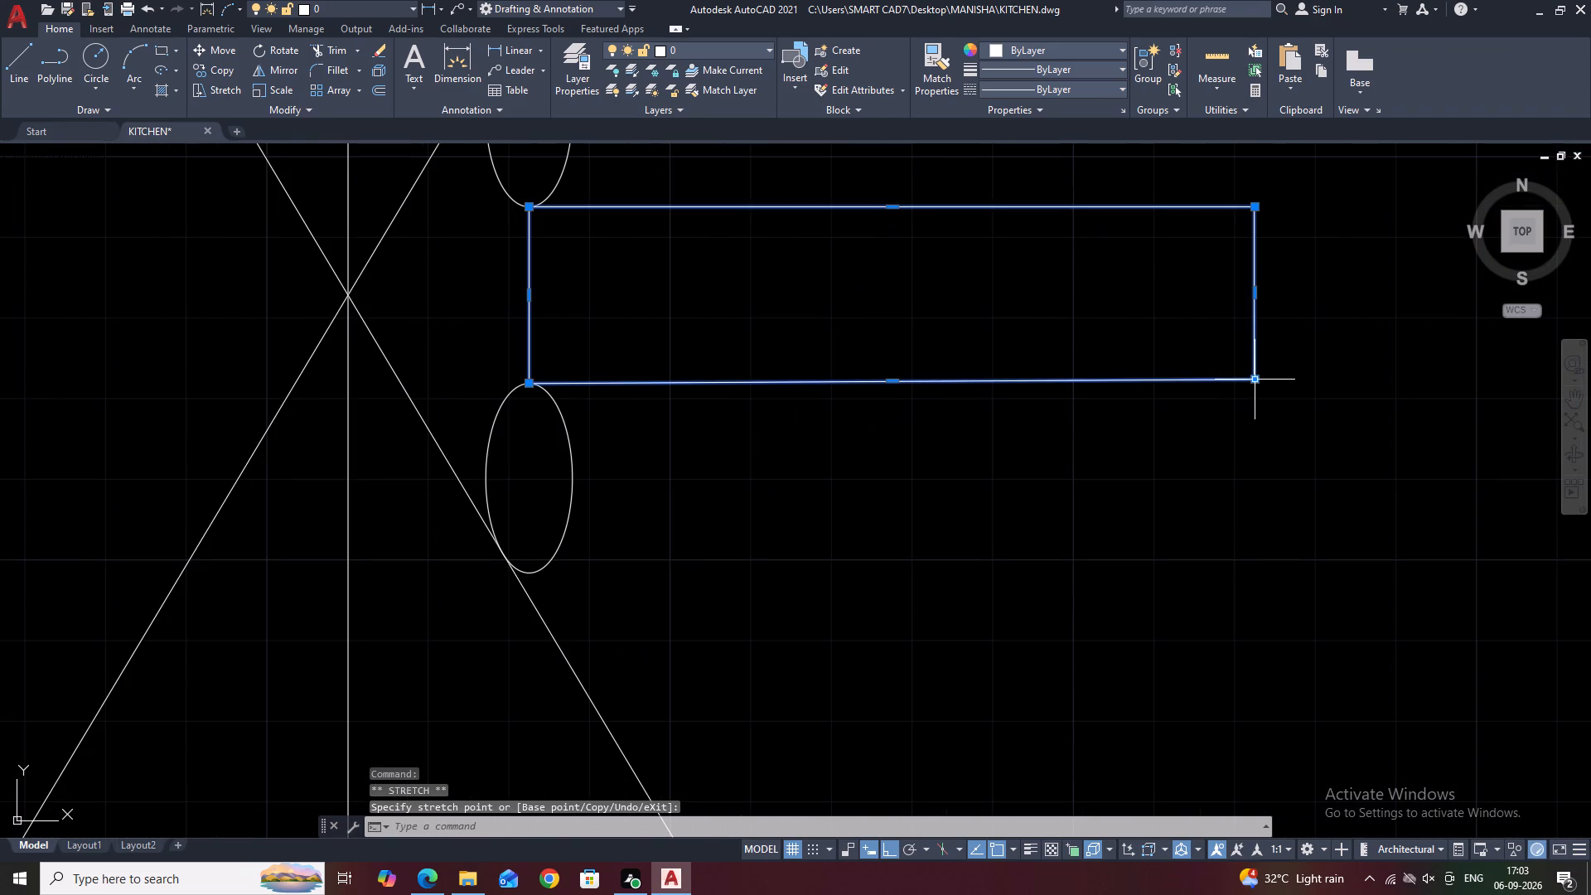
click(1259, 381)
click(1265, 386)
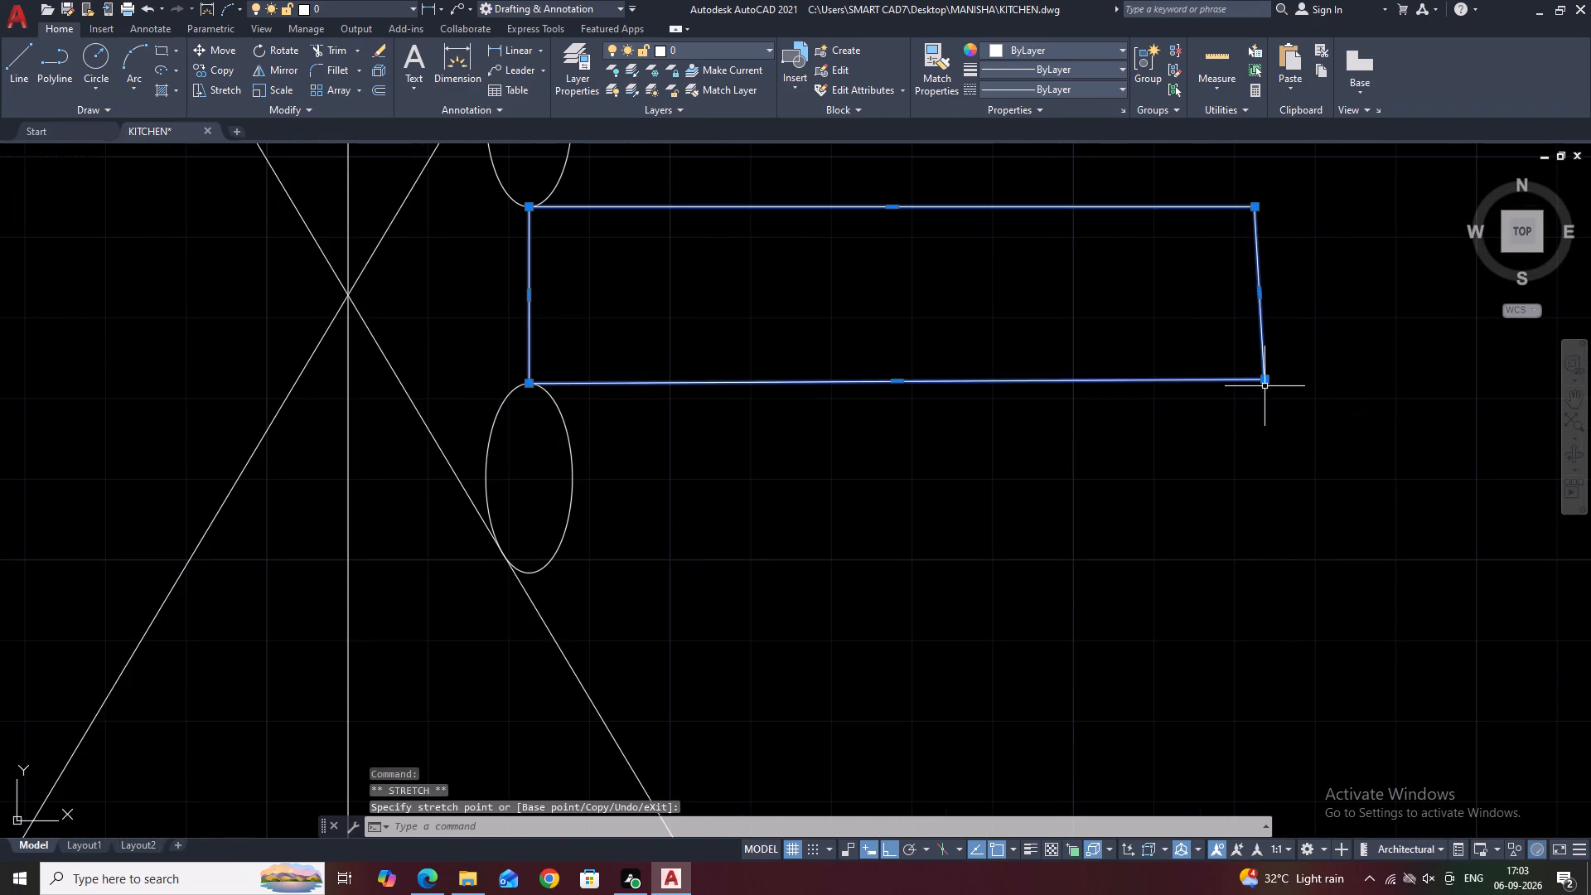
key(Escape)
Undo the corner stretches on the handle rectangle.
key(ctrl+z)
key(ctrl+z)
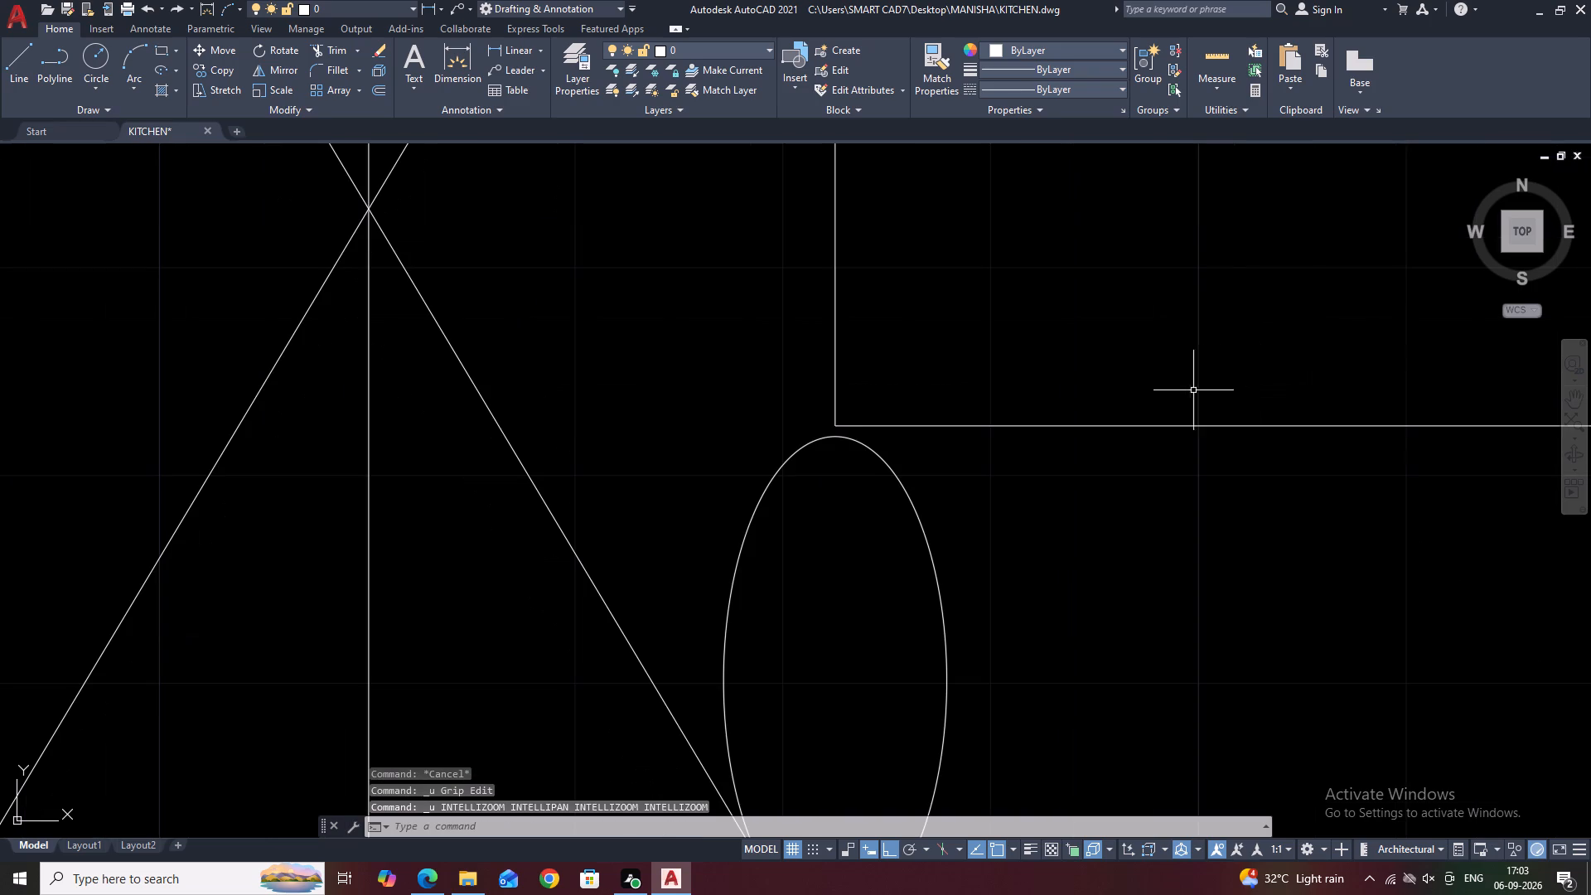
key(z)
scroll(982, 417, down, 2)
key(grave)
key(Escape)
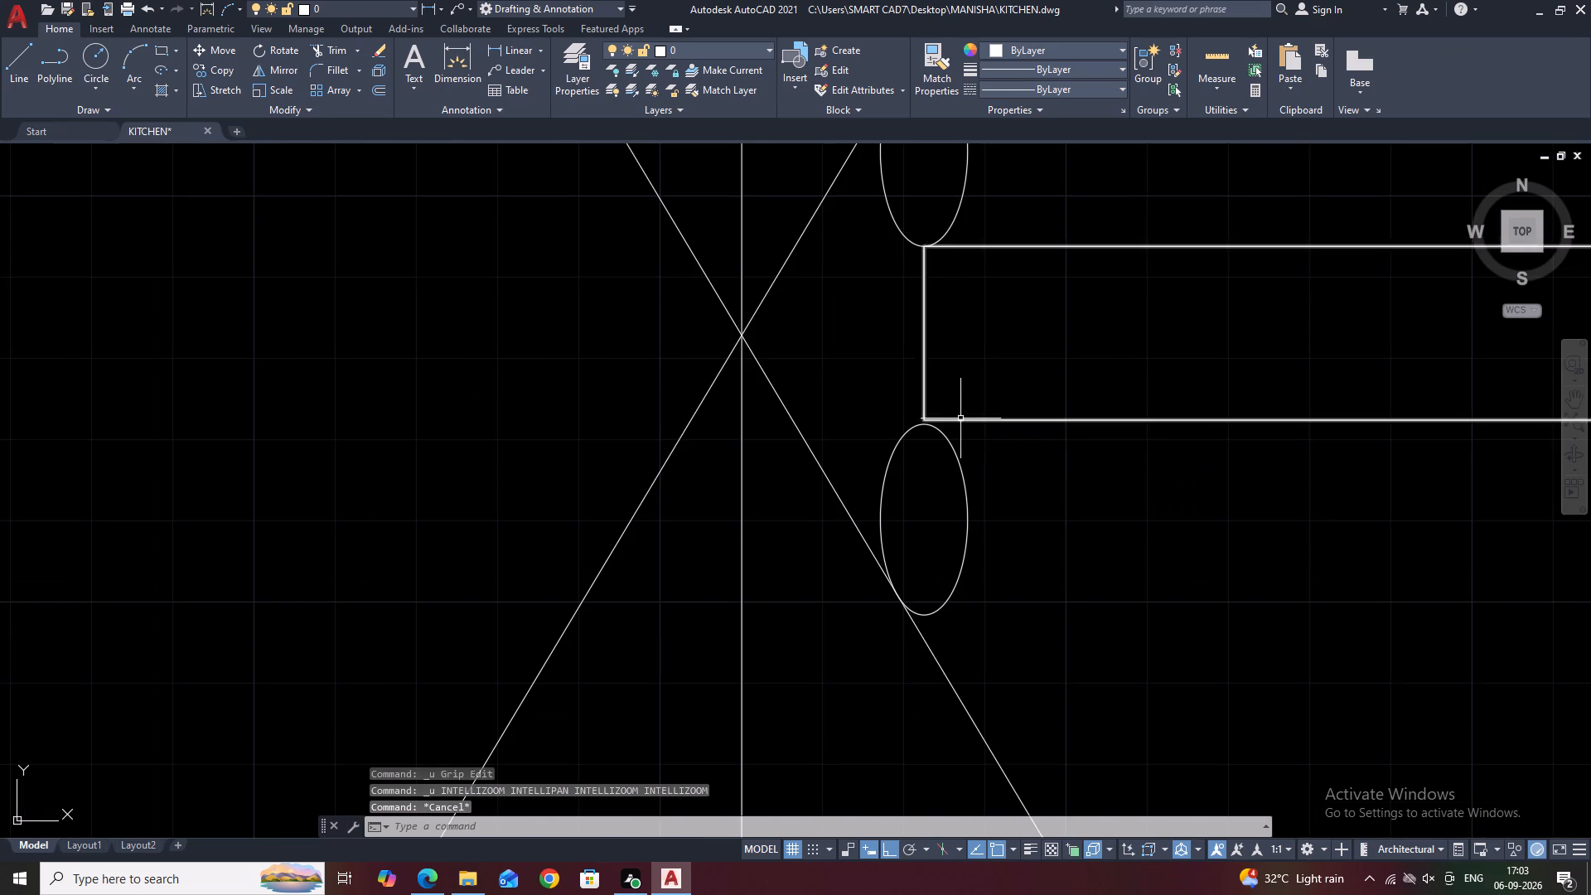
Stretch the handle rectangle's bottom edge straight down to meet the top of the lower ellipse.
scroll(960, 418, down, 3)
scroll(1030, 421, up, 1)
click(1038, 431)
click(1030, 396)
scroll(1050, 414, up, 3)
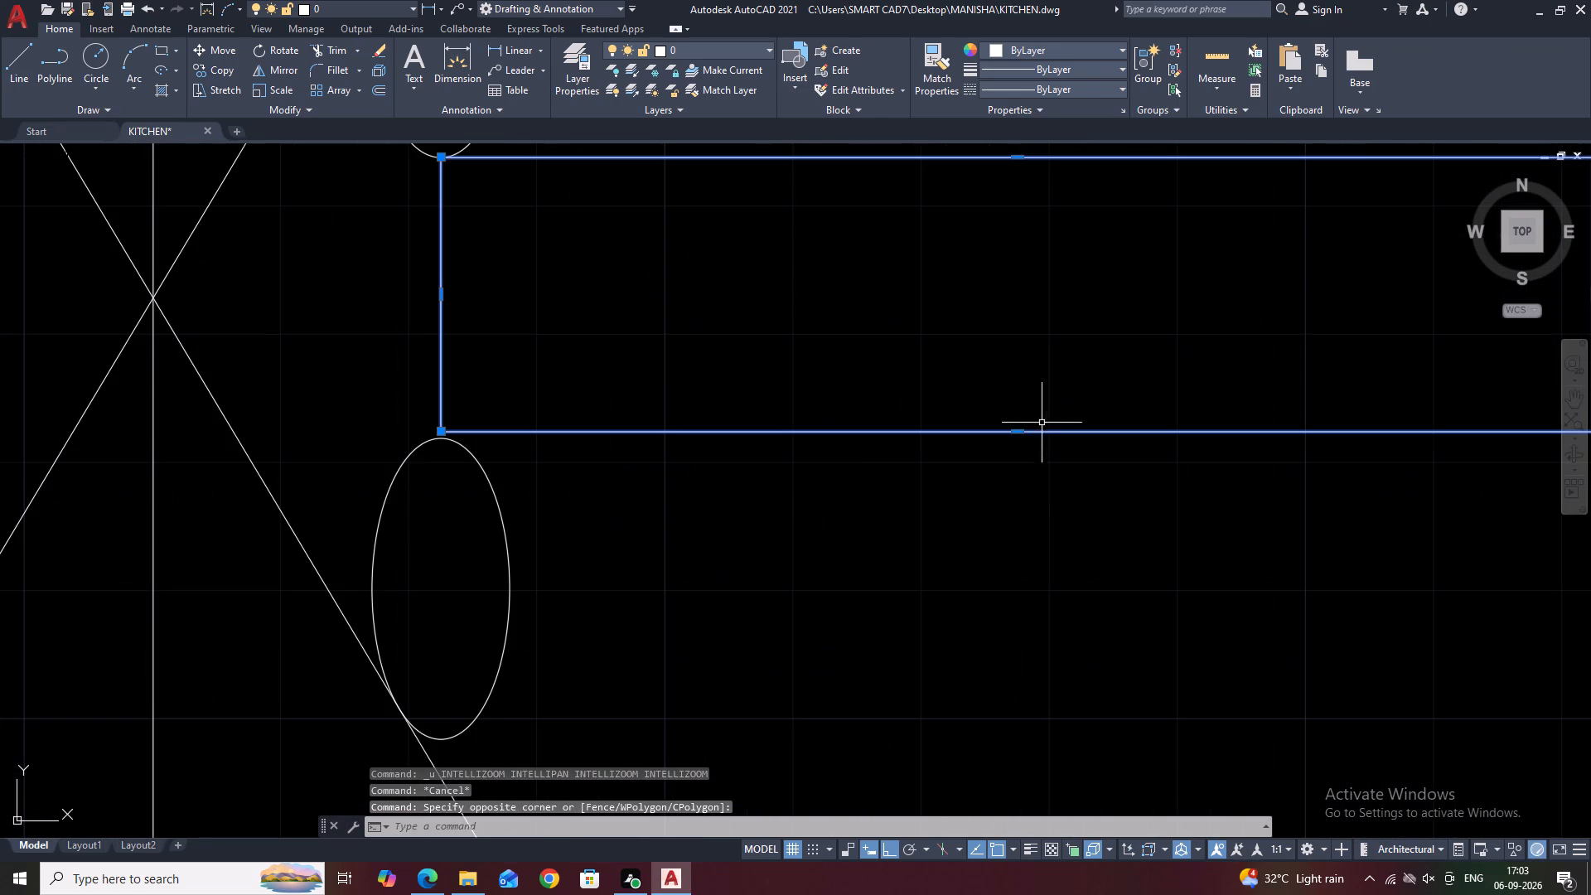
click(1019, 430)
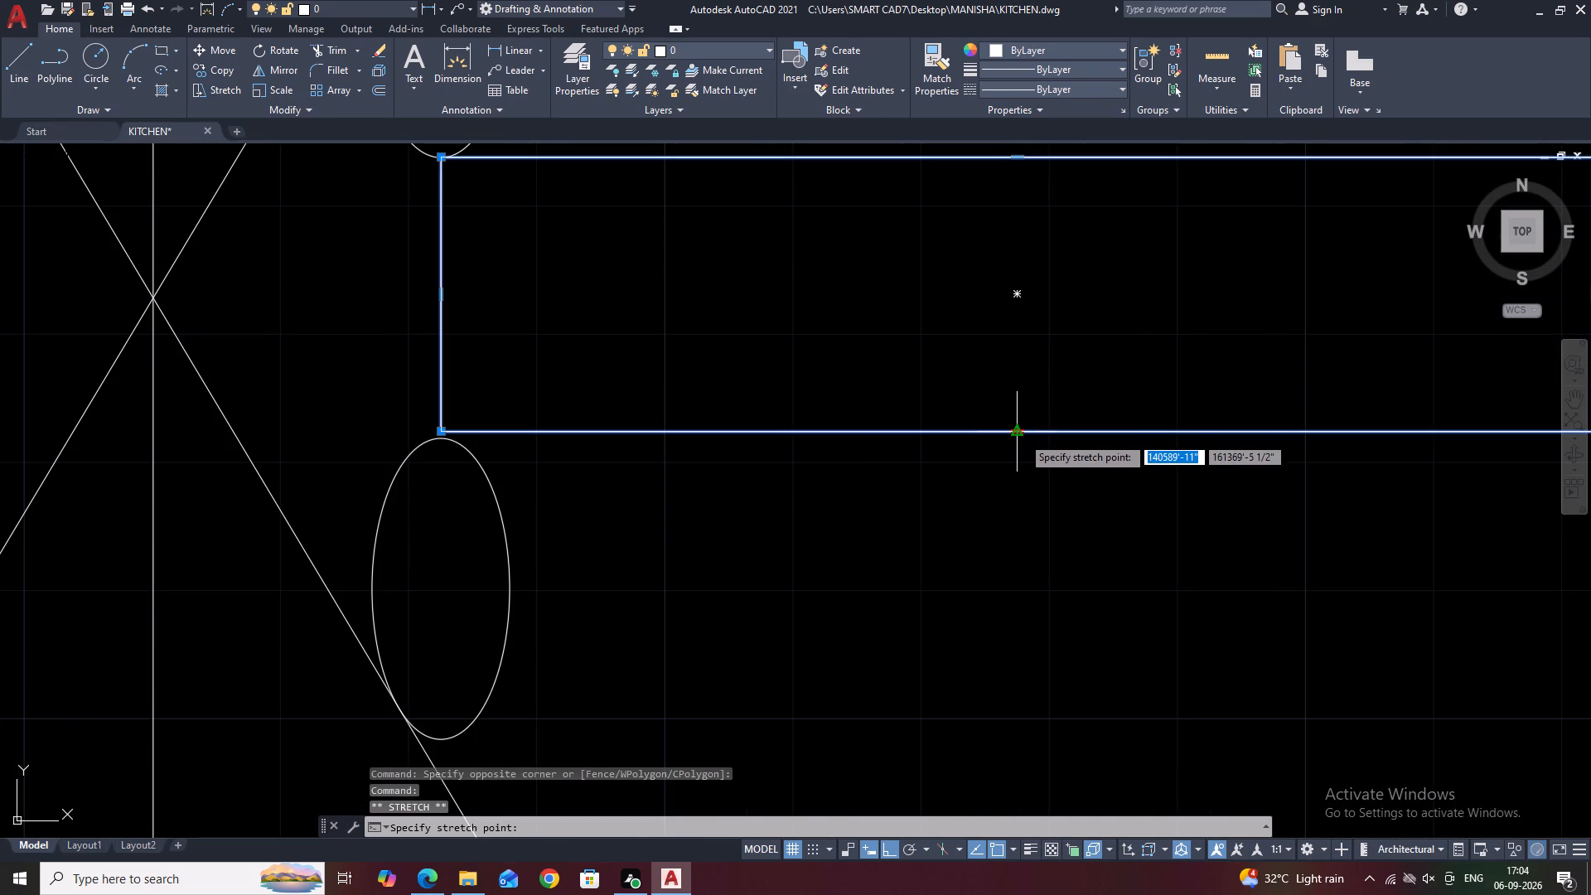
click(1023, 439)
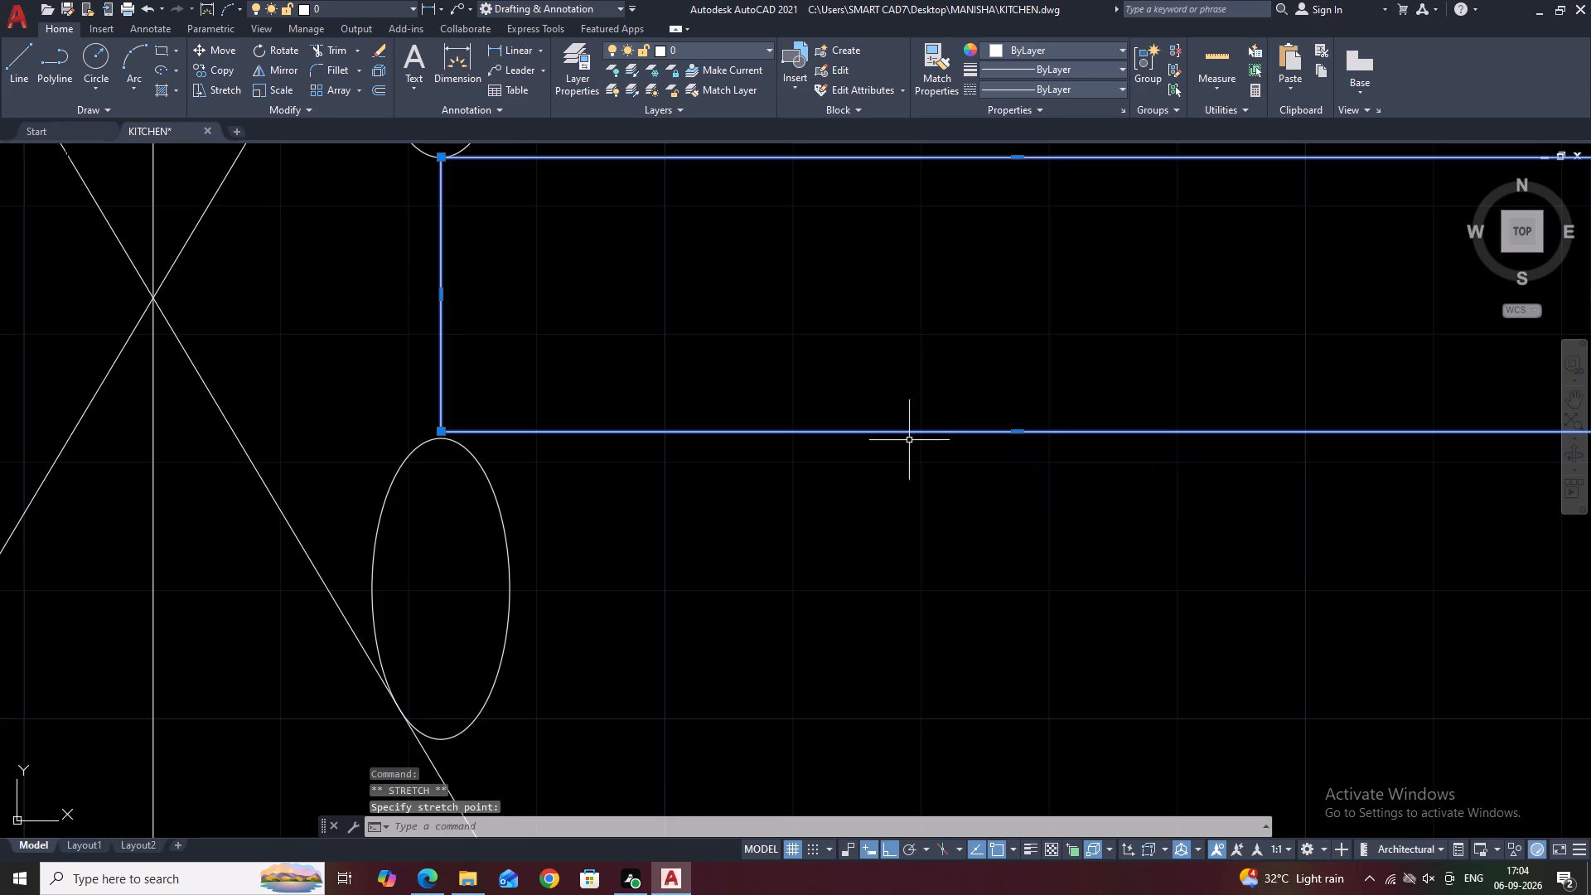
scroll(1003, 451, up, 1)
click(1027, 420)
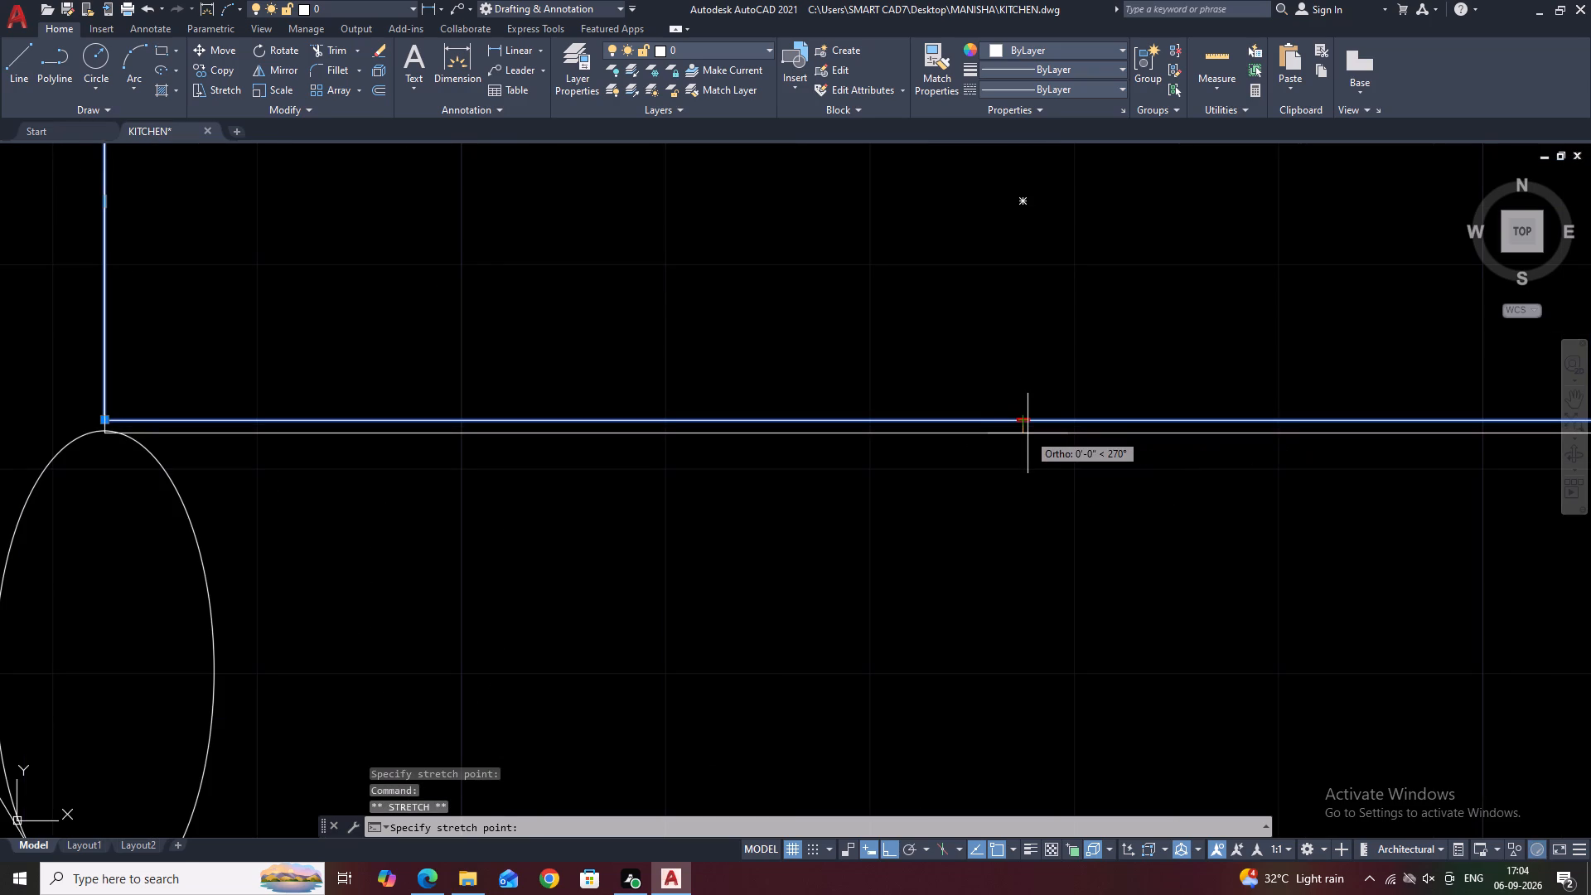
click(1028, 431)
scroll(1028, 431, down, 4)
key(Escape)
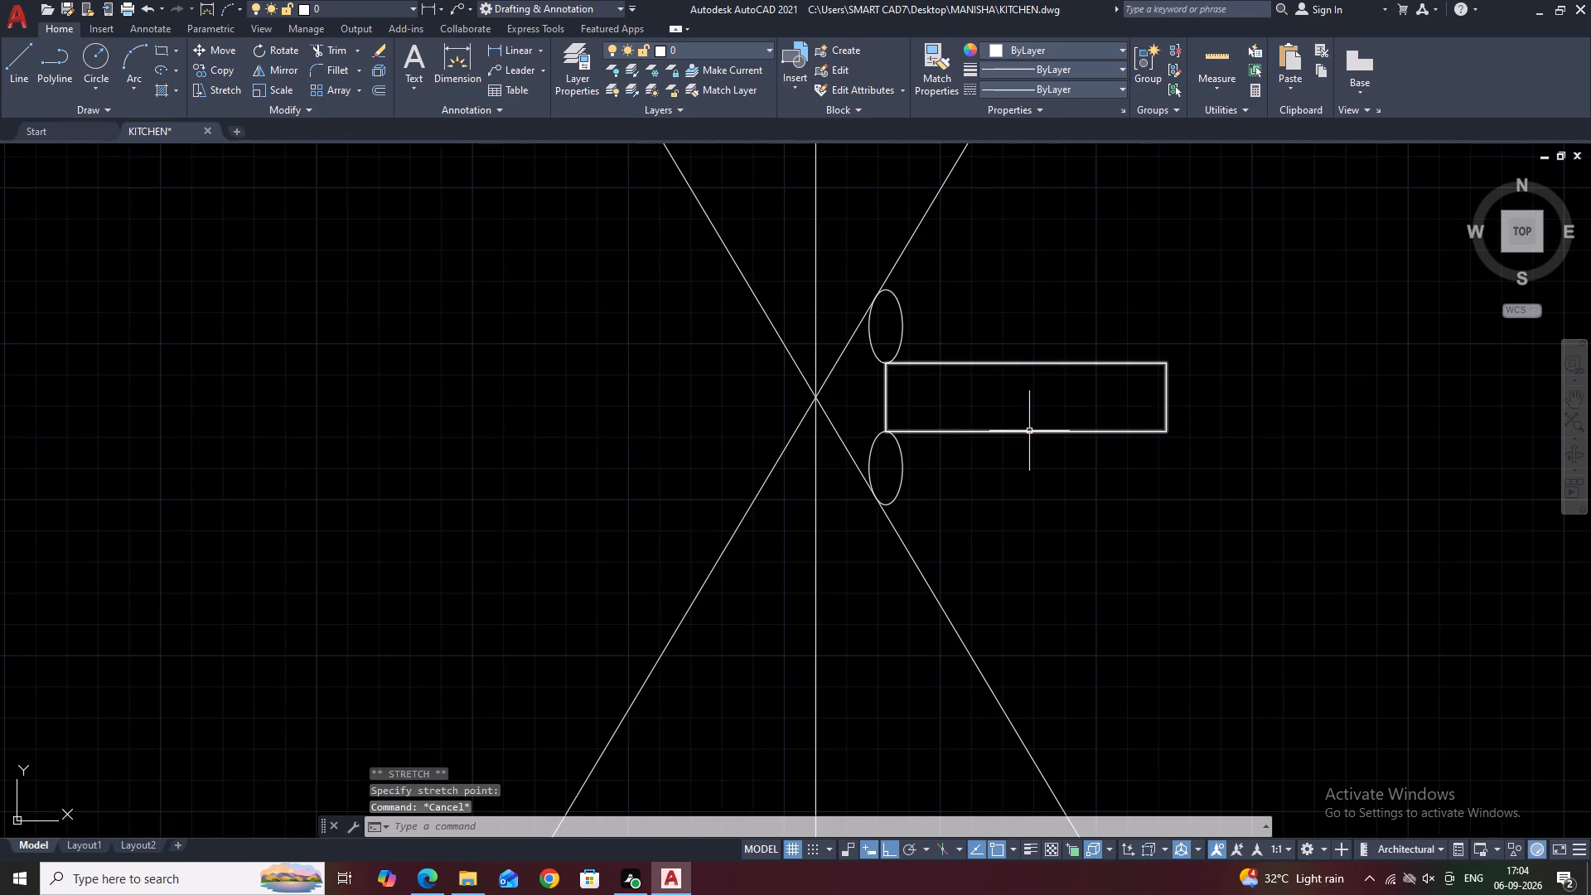
scroll(852, 300, up, 2)
scroll(847, 259, down, 3)
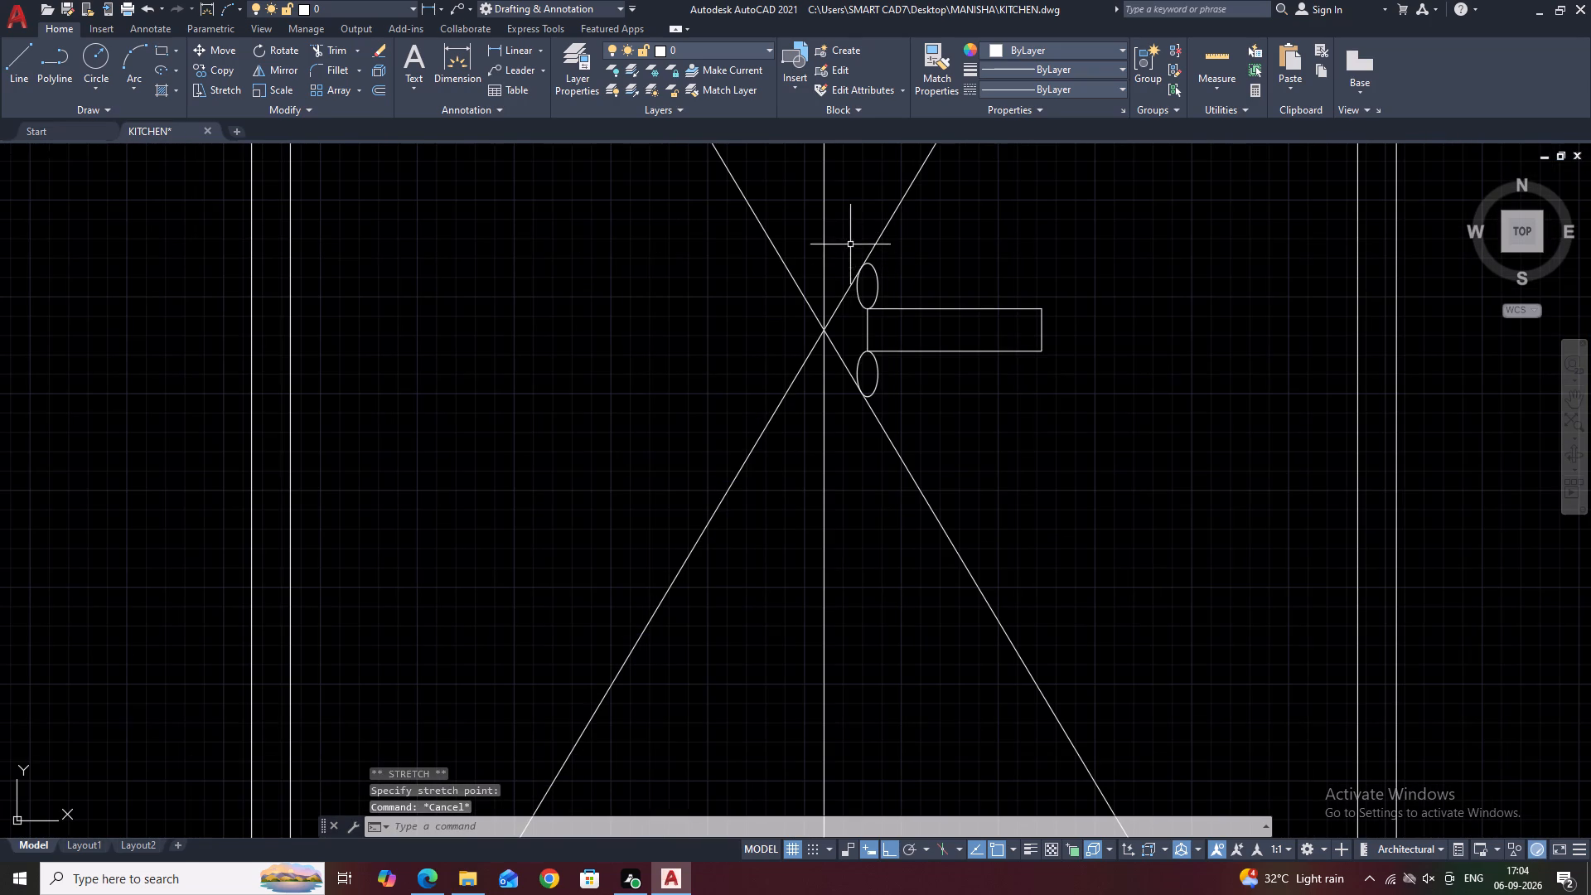
Mirror the handle bar with its two ellipses across the centre line between the wall cabinet's doors, keeping the original.
click(849, 244)
click(1084, 457)
middle_drag(979, 371, 1023, 490)
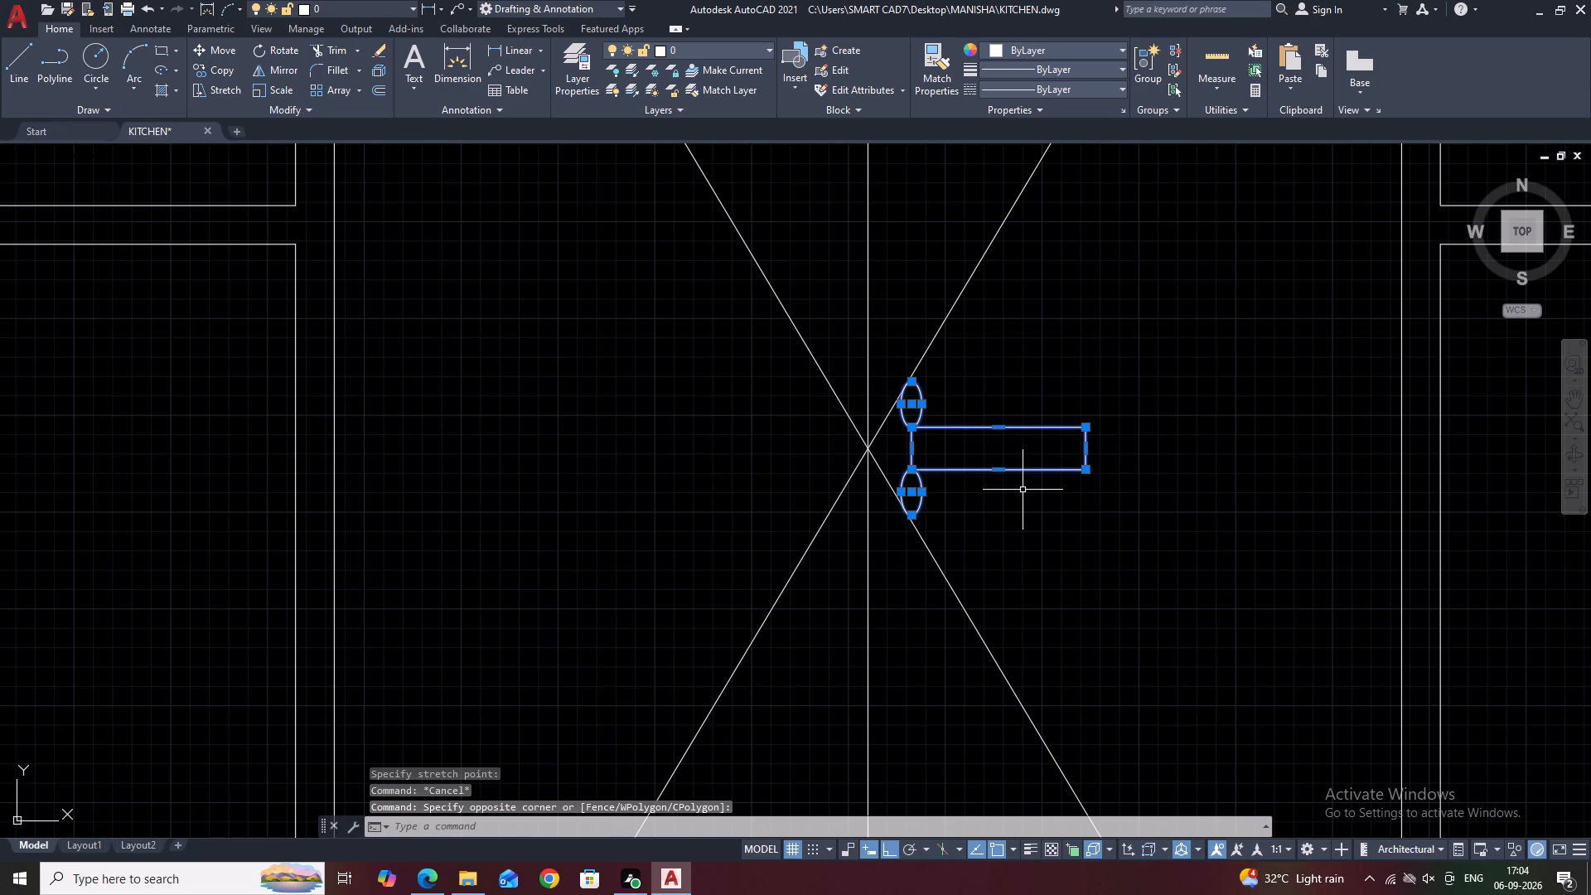
text(MI)
key(space)
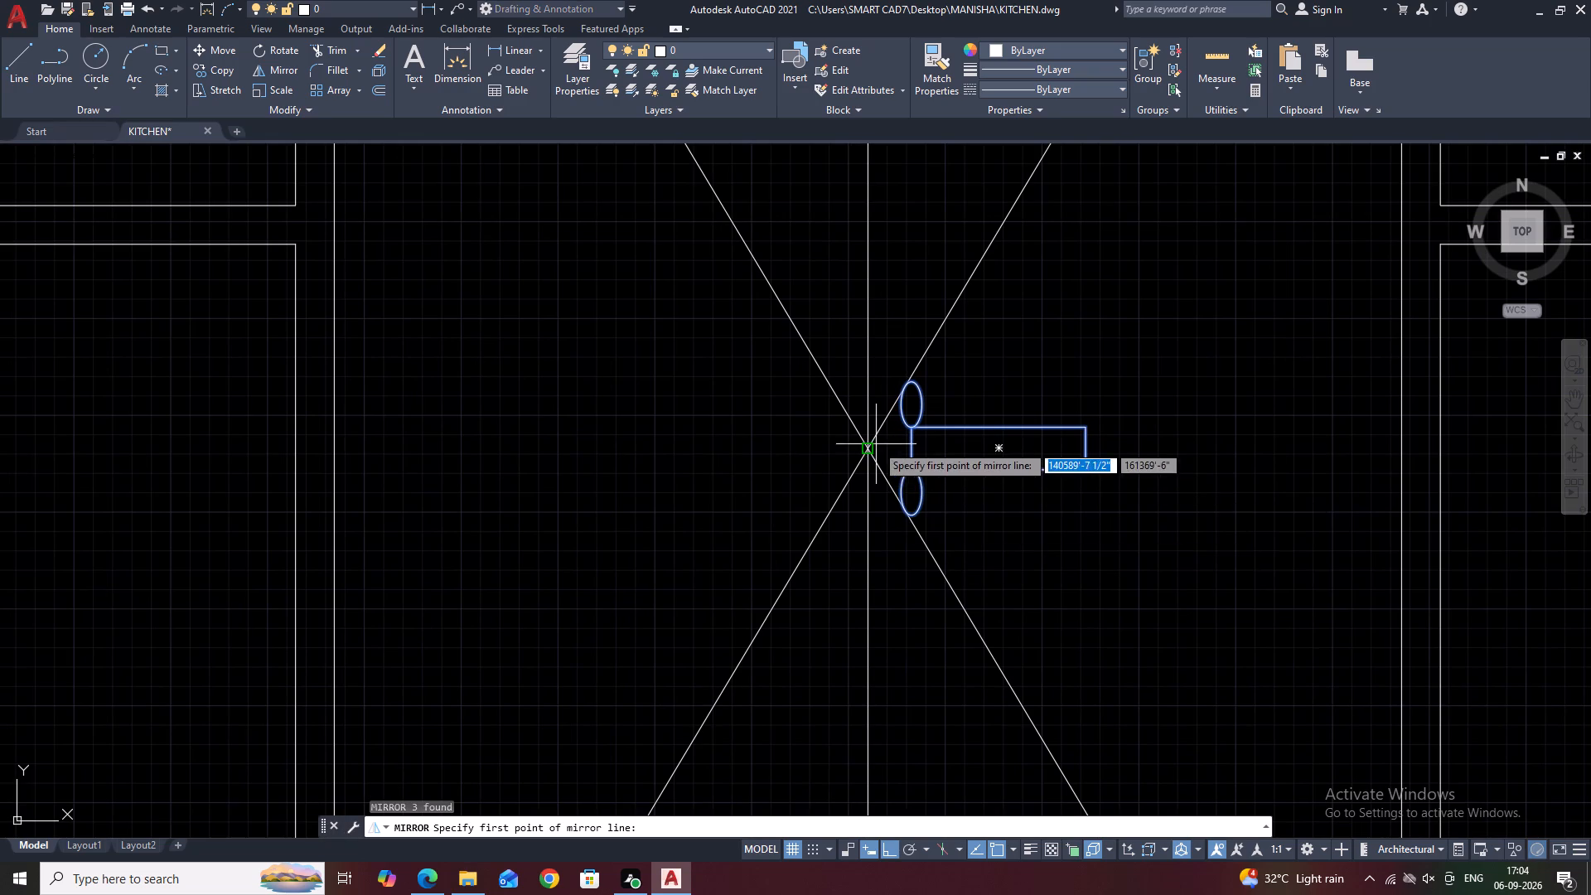
click(867, 449)
click(868, 300)
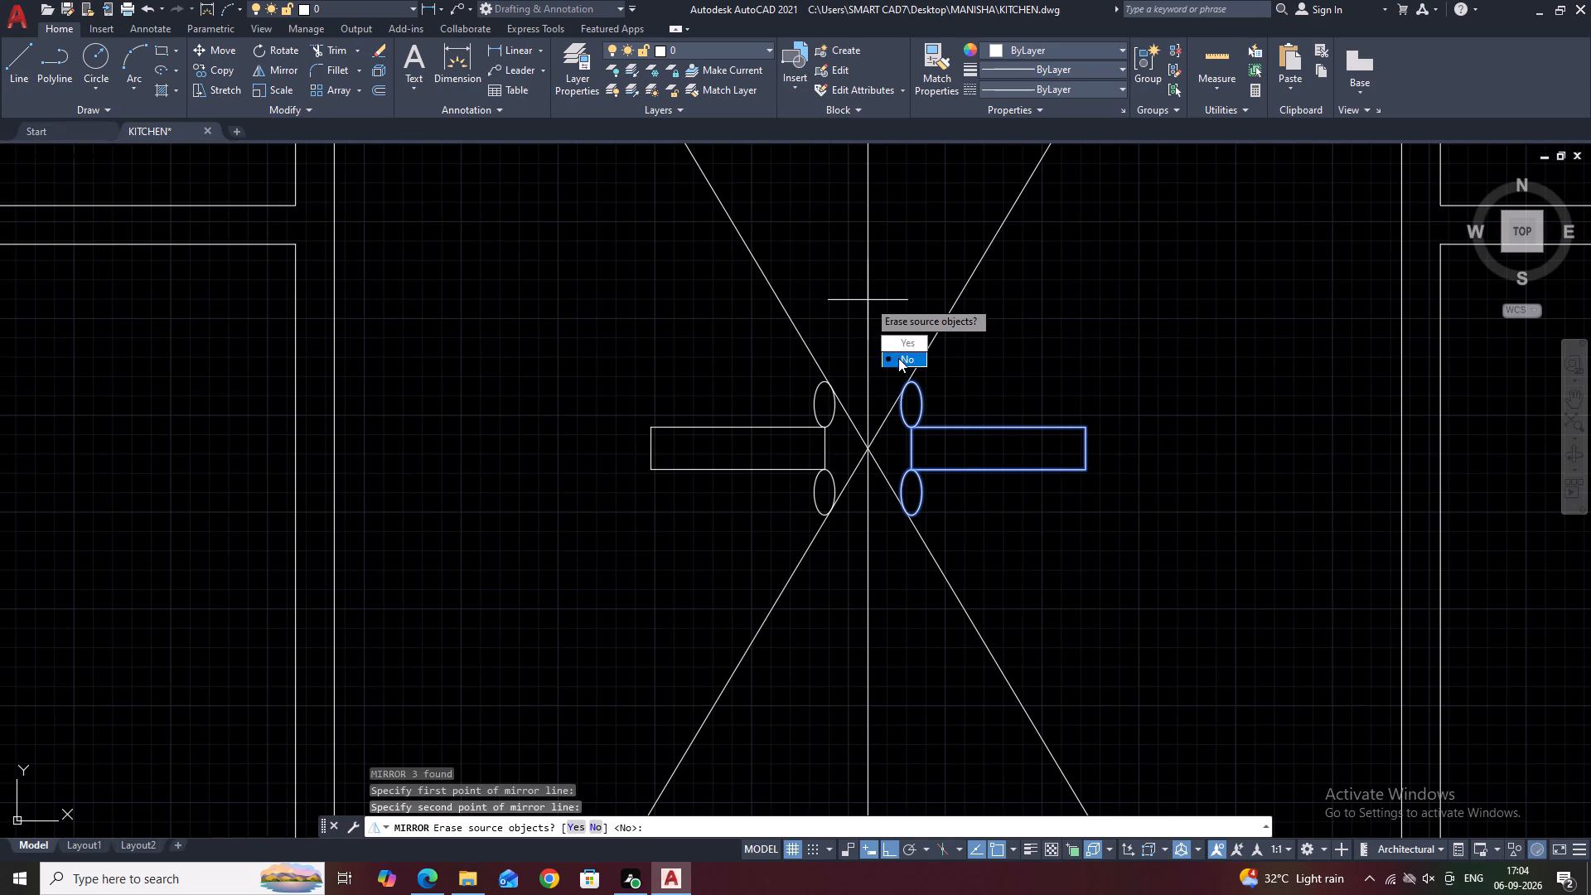
drag(900, 359, 868, 300)
Erase the right door's handle together with the two horizontal divider lines of the wall cabinet's left panel.
drag(882, 318, 885, 327)
click(1116, 546)
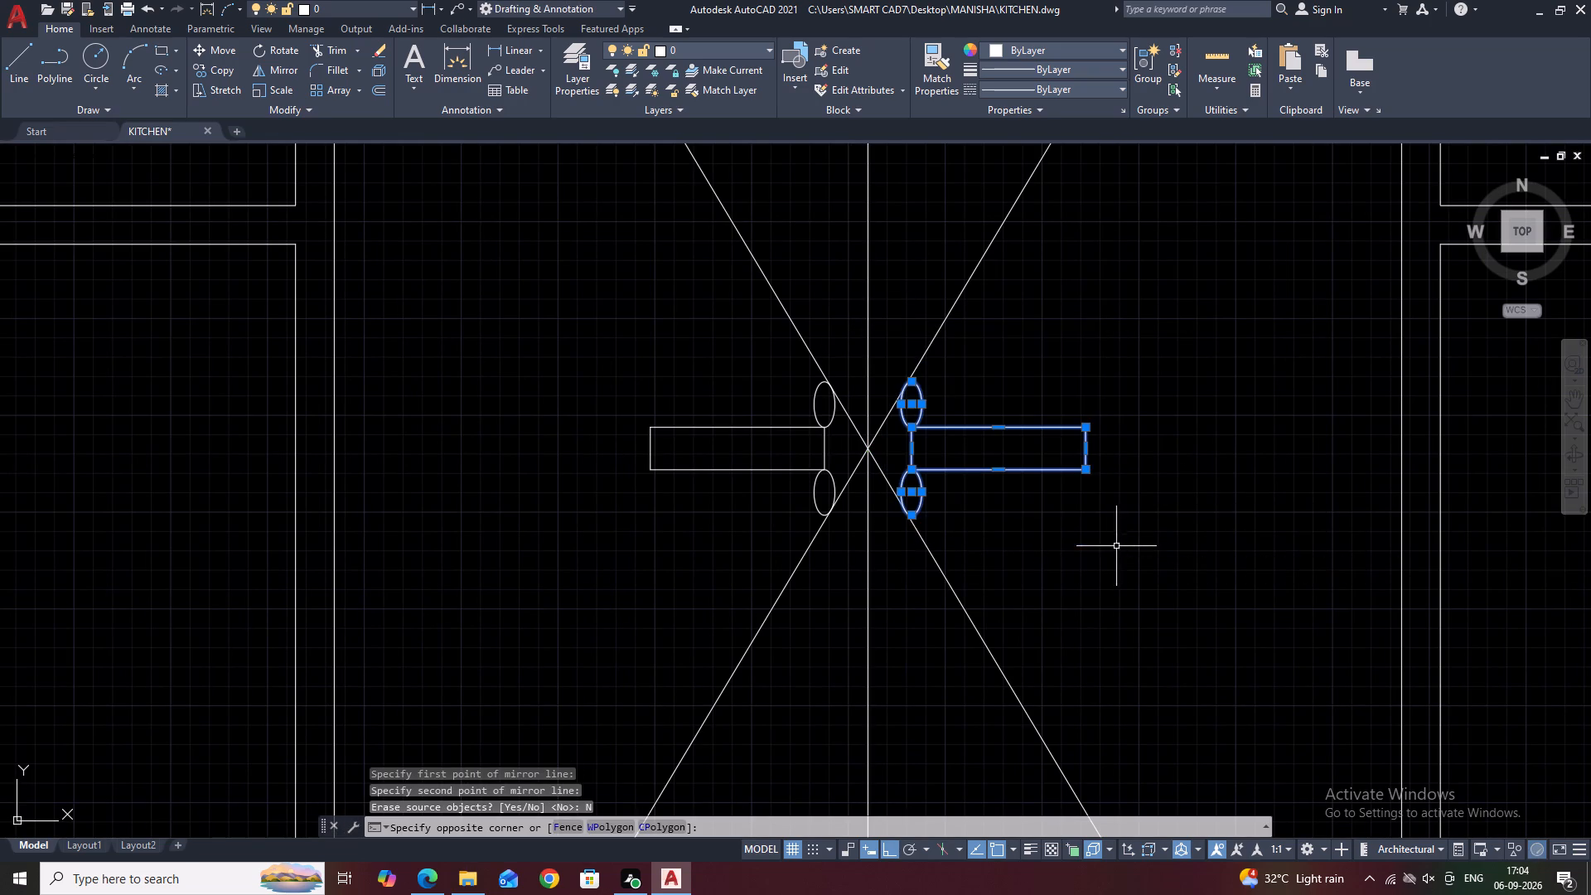
middle_drag(1072, 411, 1056, 493)
scroll(1056, 493, down, 2)
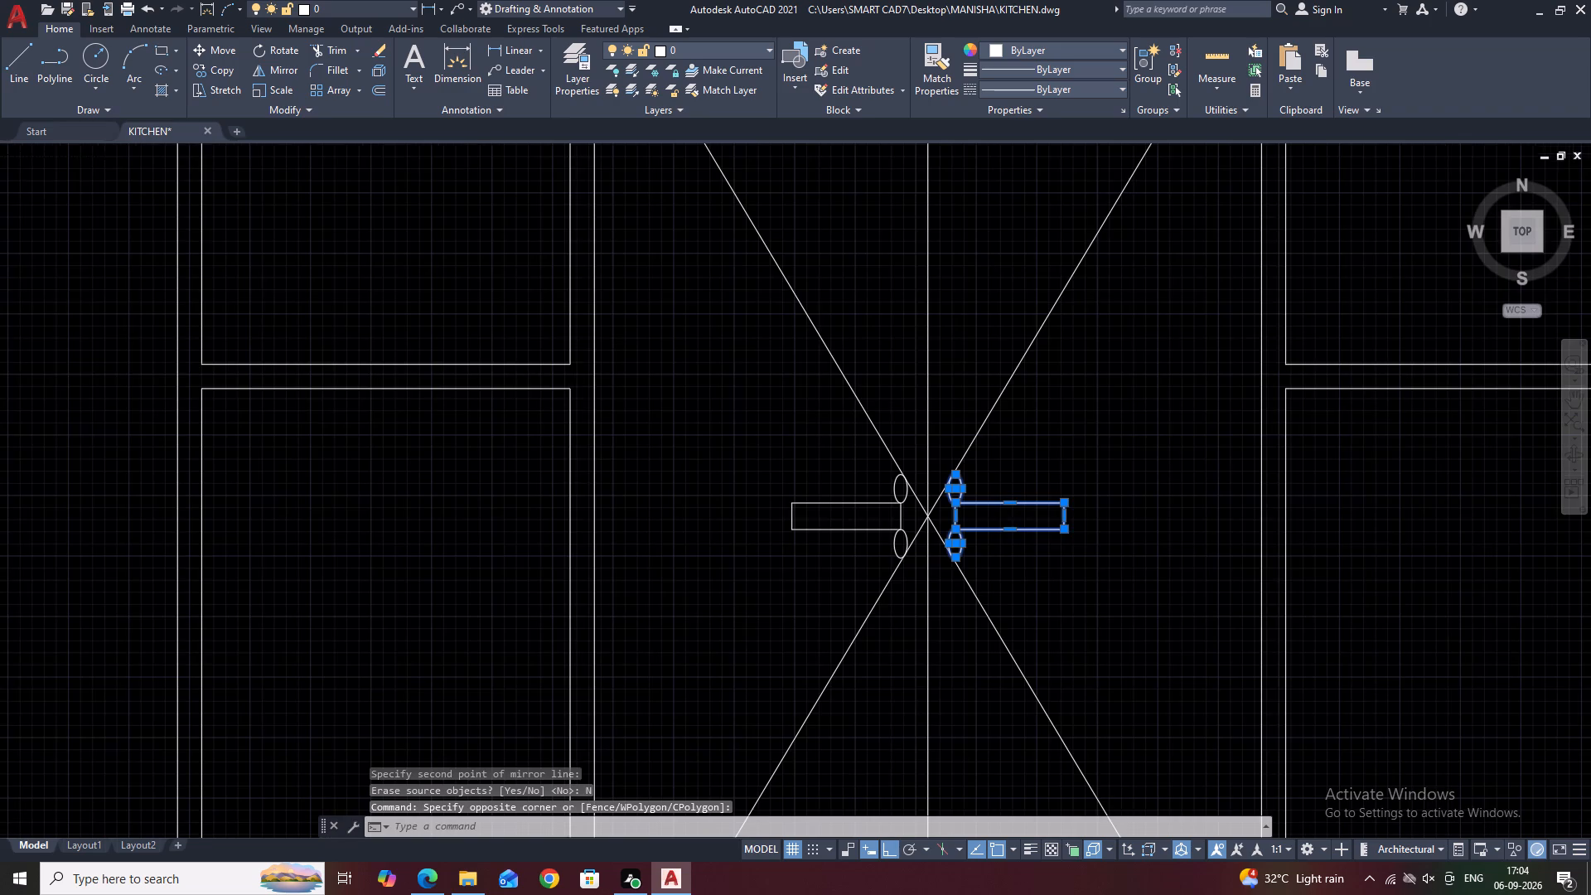
middle_drag(1128, 483, 1131, 497)
scroll(1131, 495, down, 2)
middle_drag(1152, 527, 1144, 484)
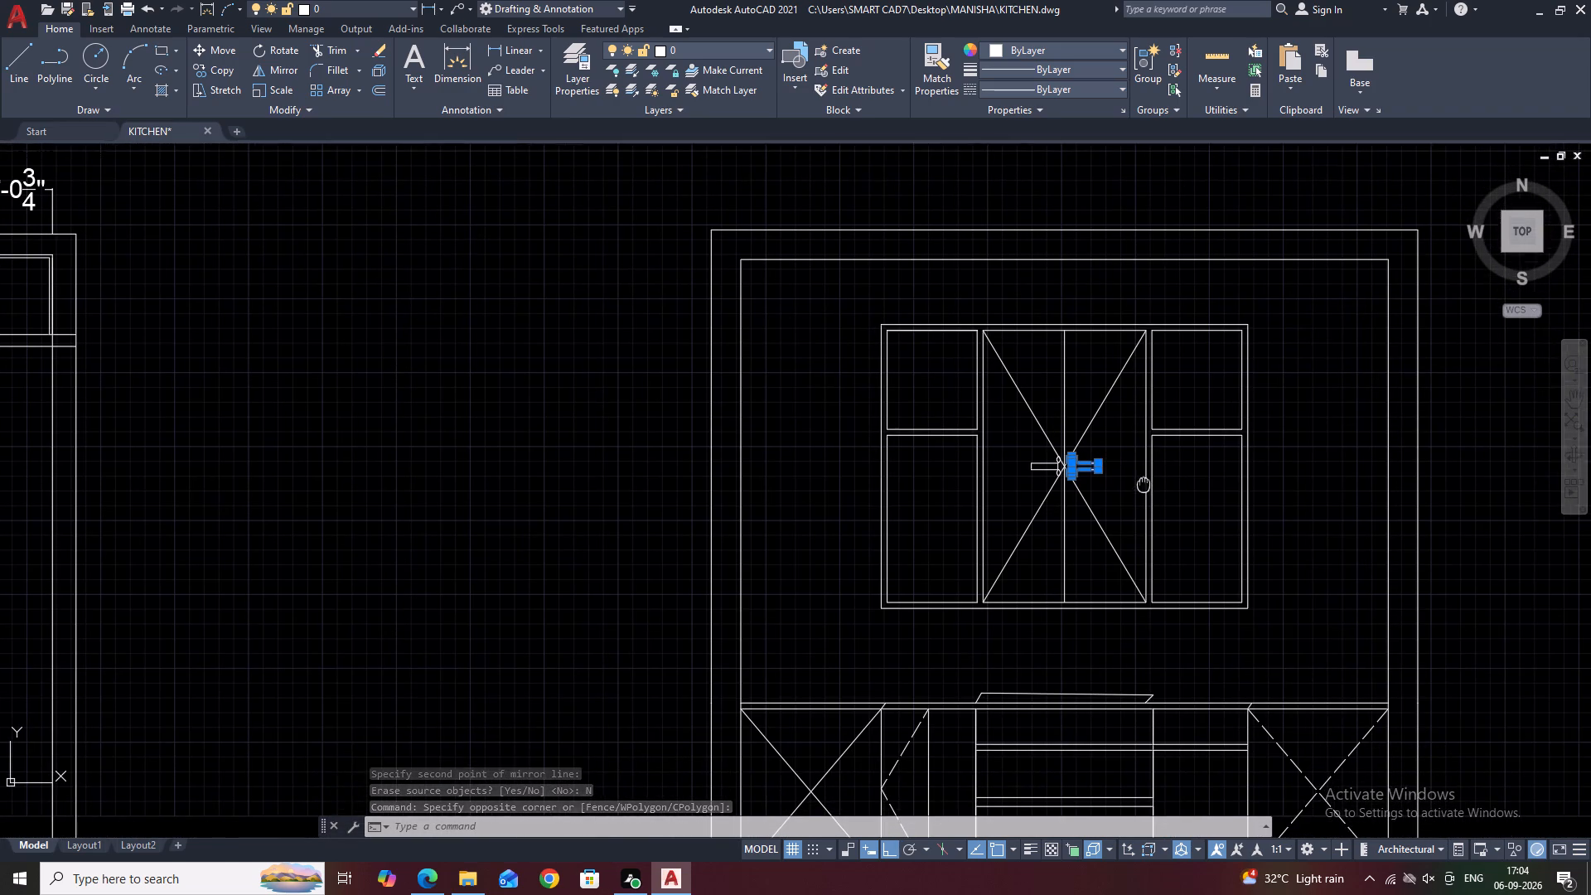
scroll(945, 418, up, 1)
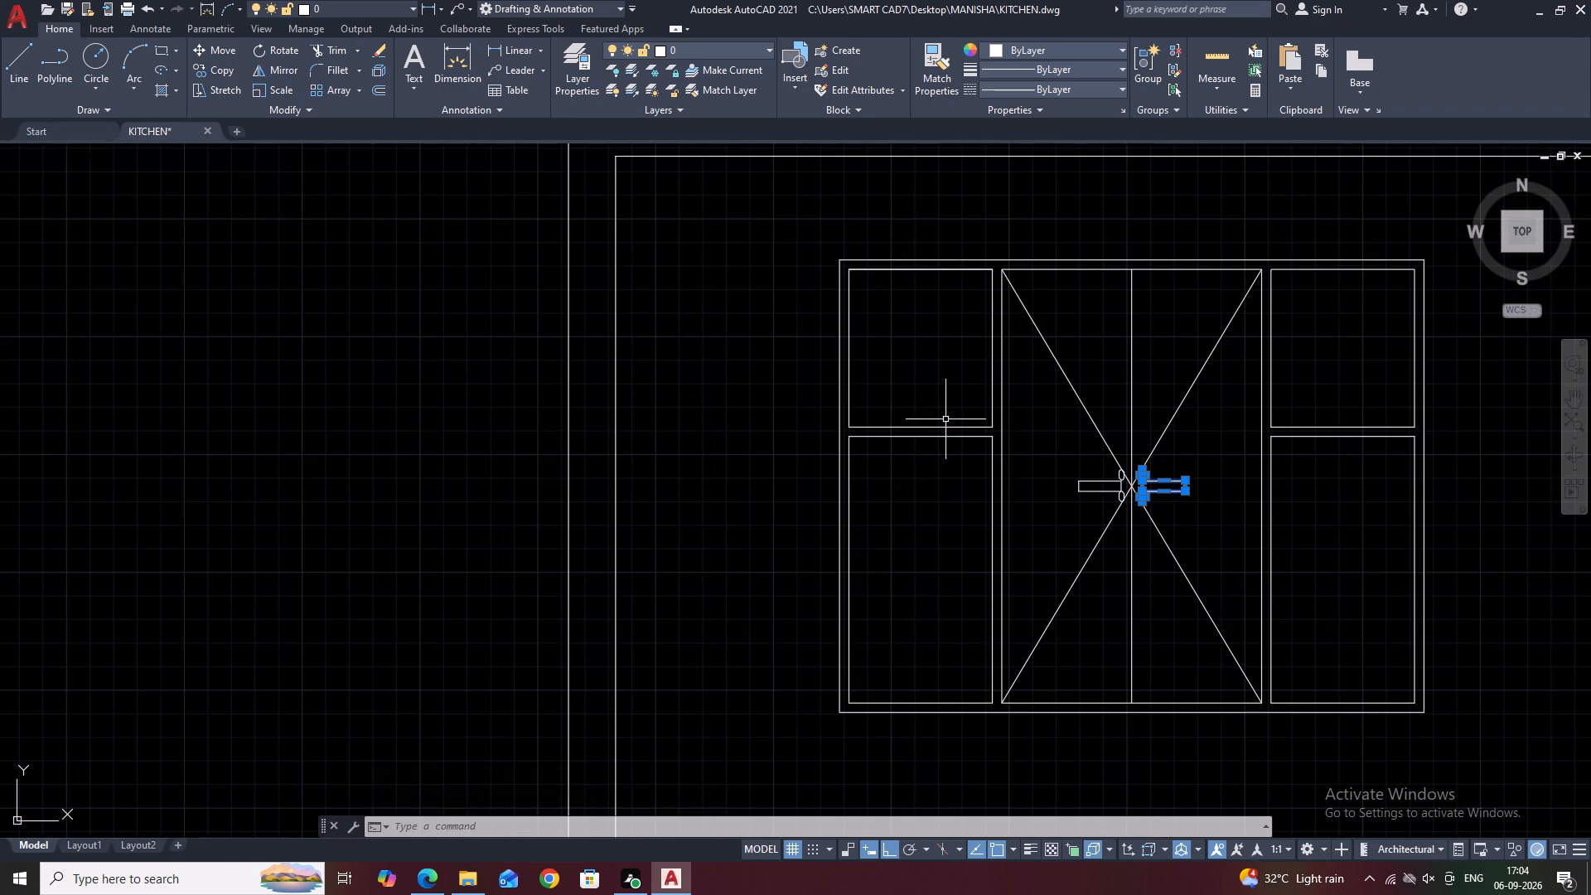
click(942, 389)
click(921, 480)
key(Delete)
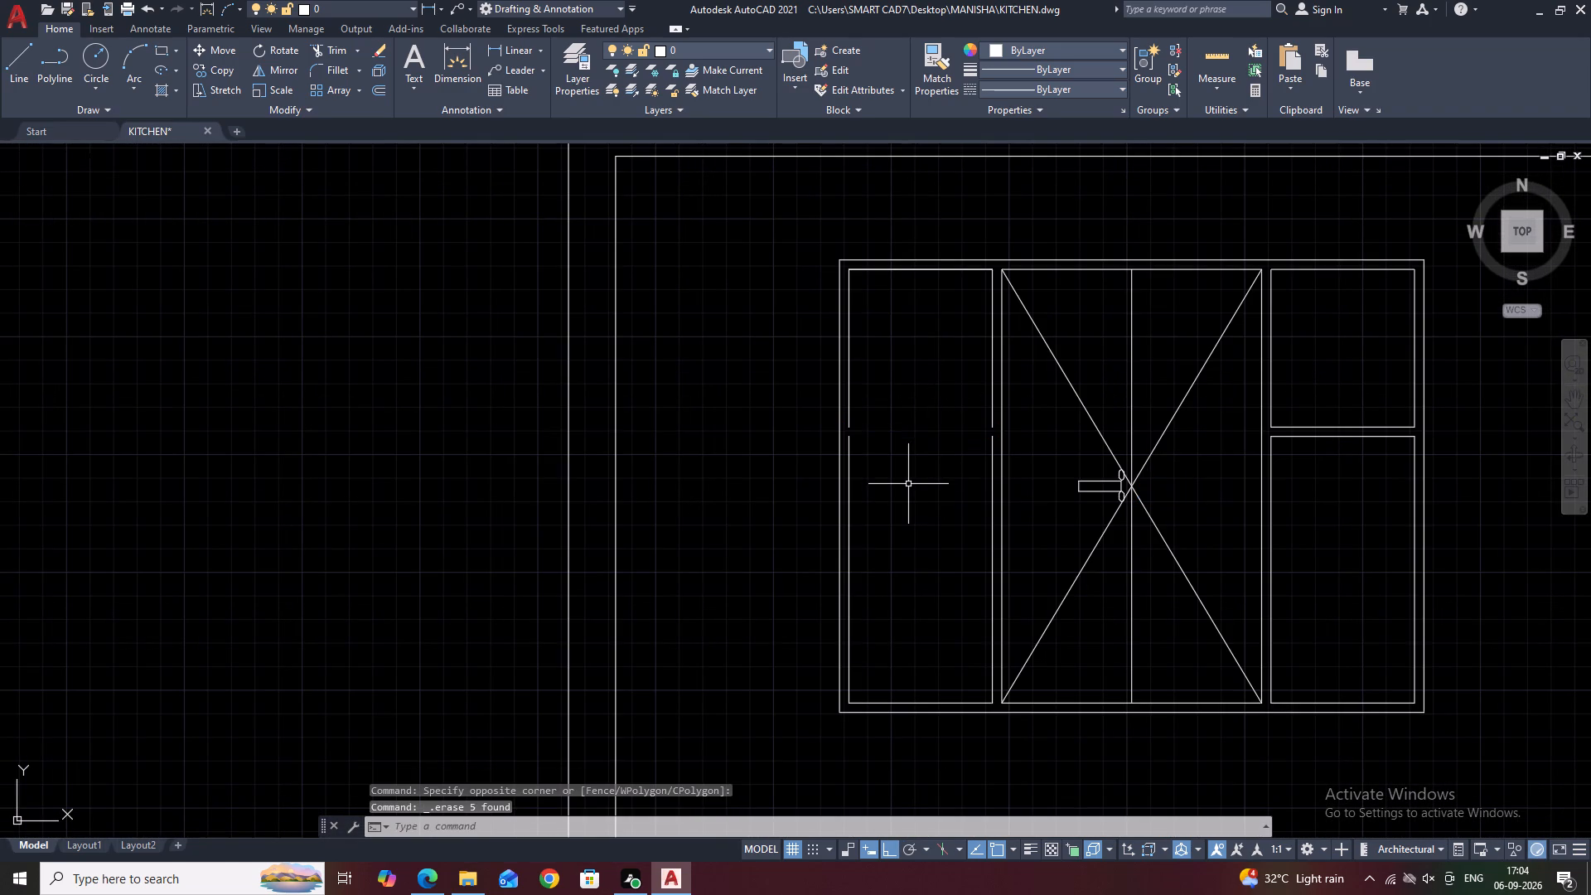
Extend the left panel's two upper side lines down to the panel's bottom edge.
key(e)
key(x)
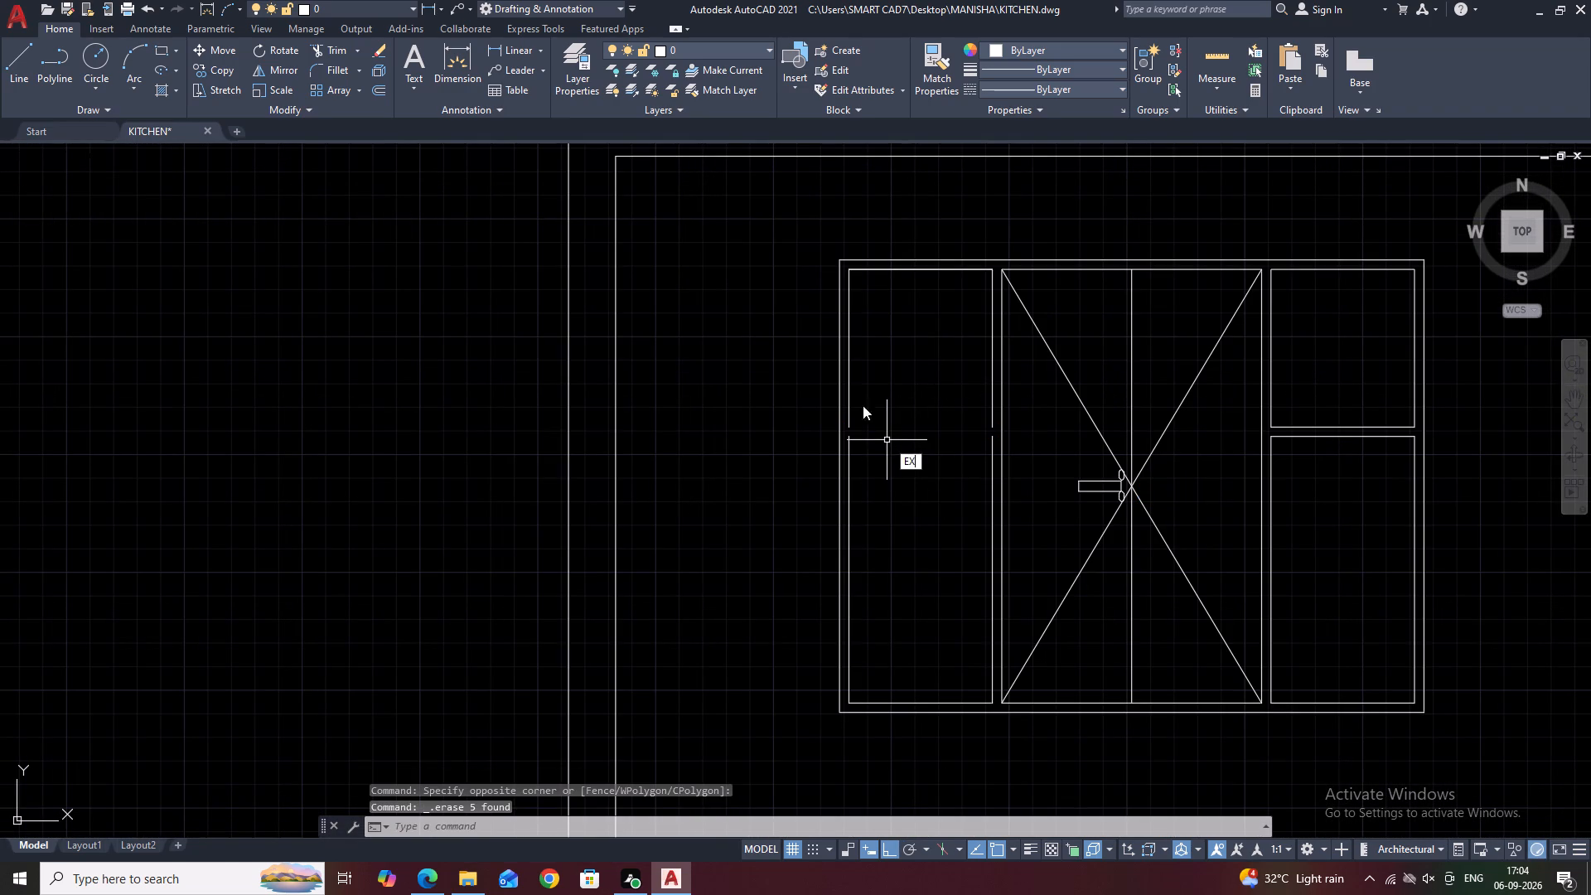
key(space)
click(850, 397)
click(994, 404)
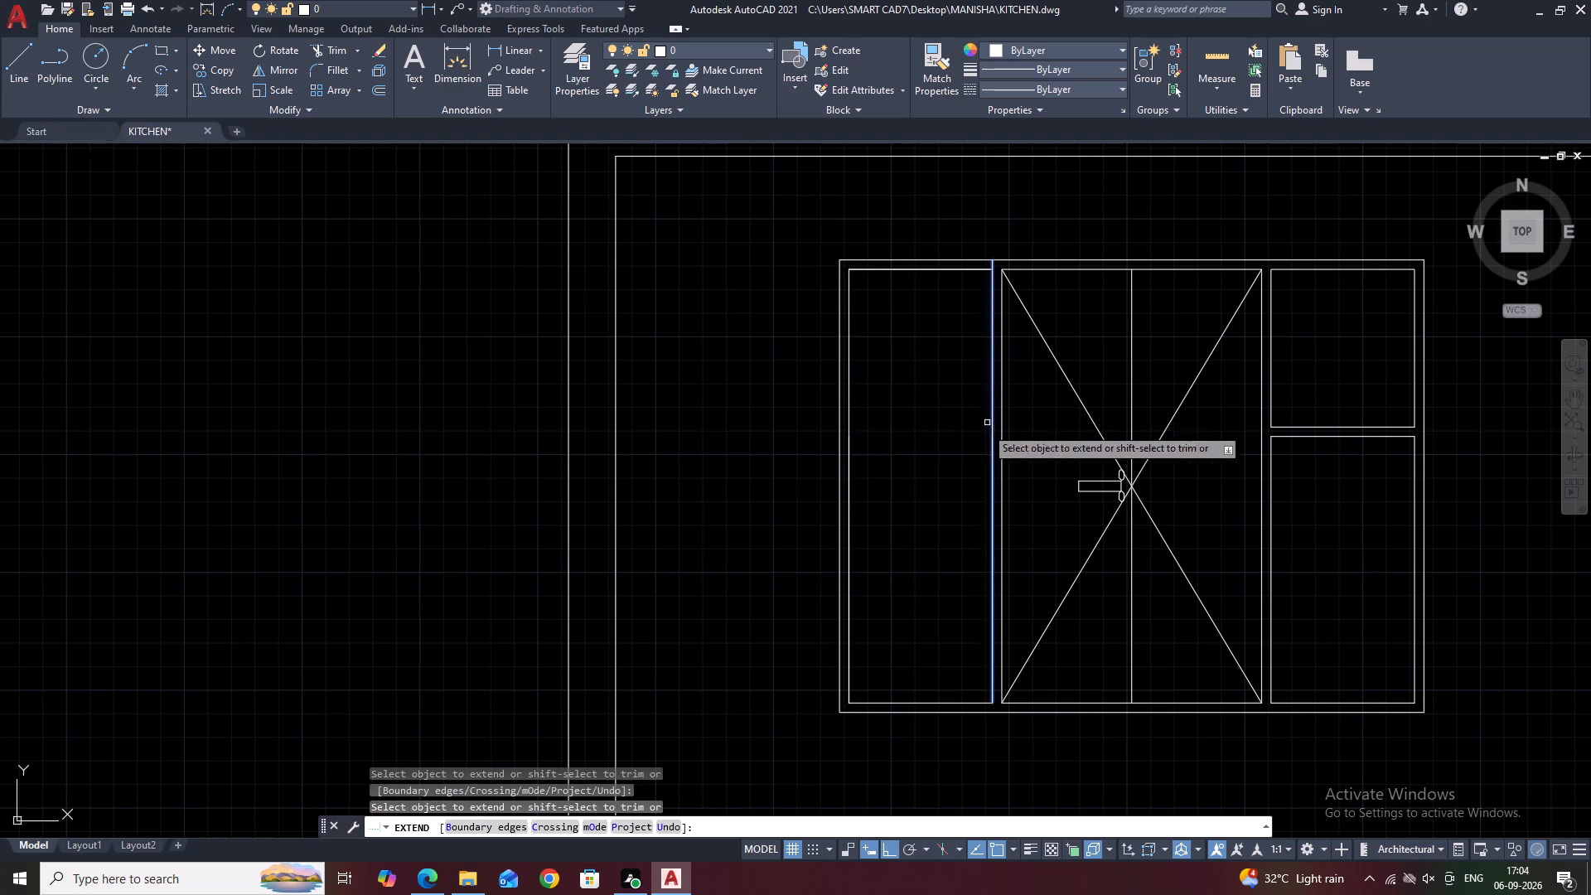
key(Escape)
Erase the two full-height side lines overlapping the left panel's lower side lines.
click(795, 360)
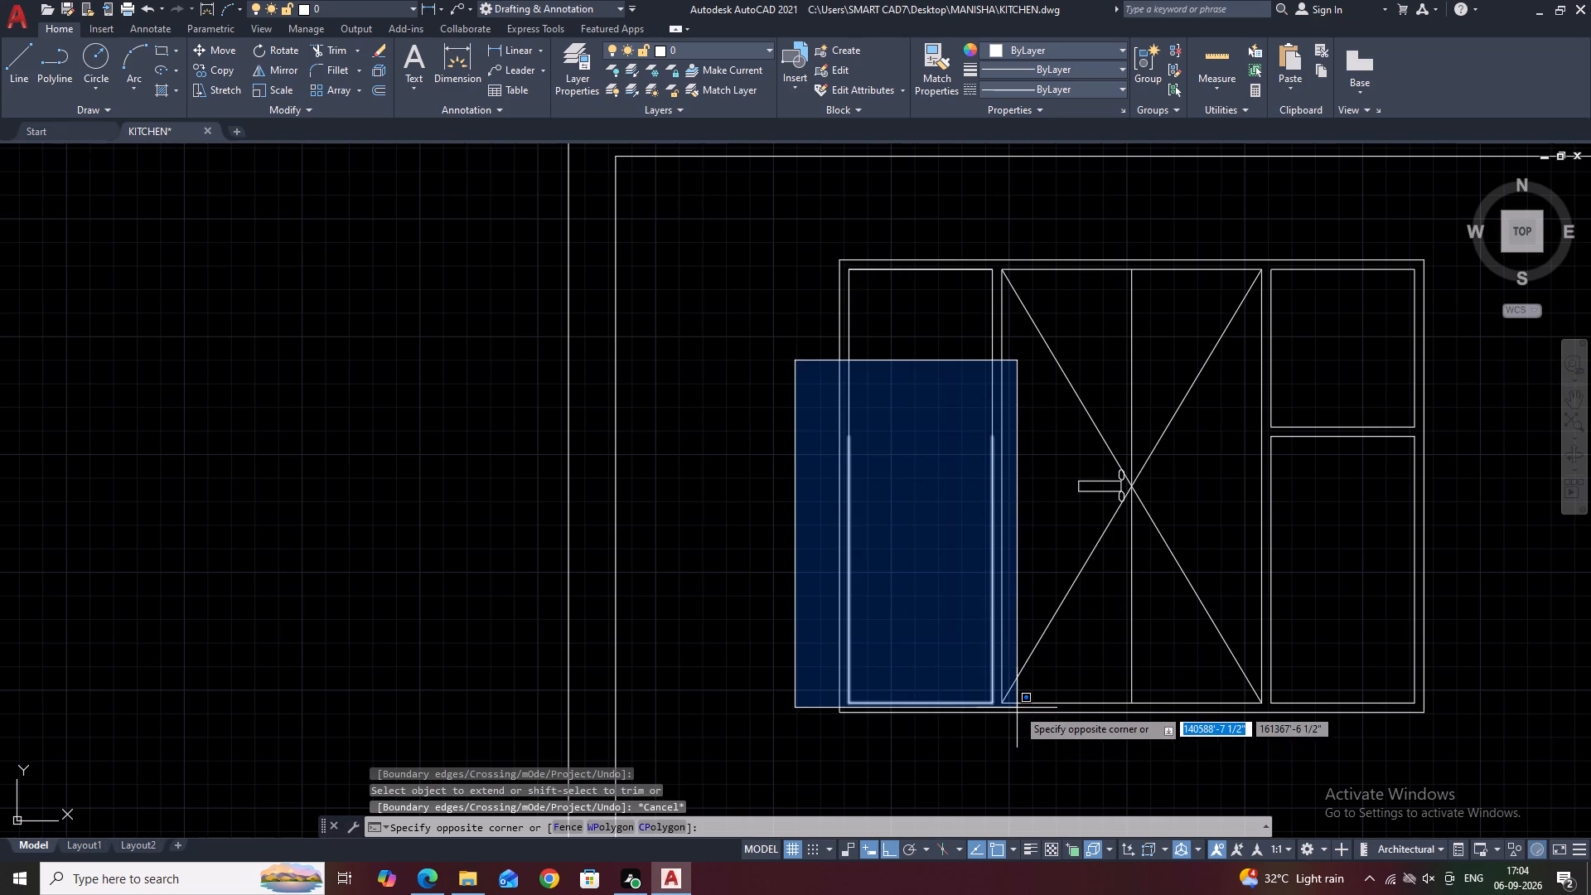
click(1010, 692)
click(991, 616)
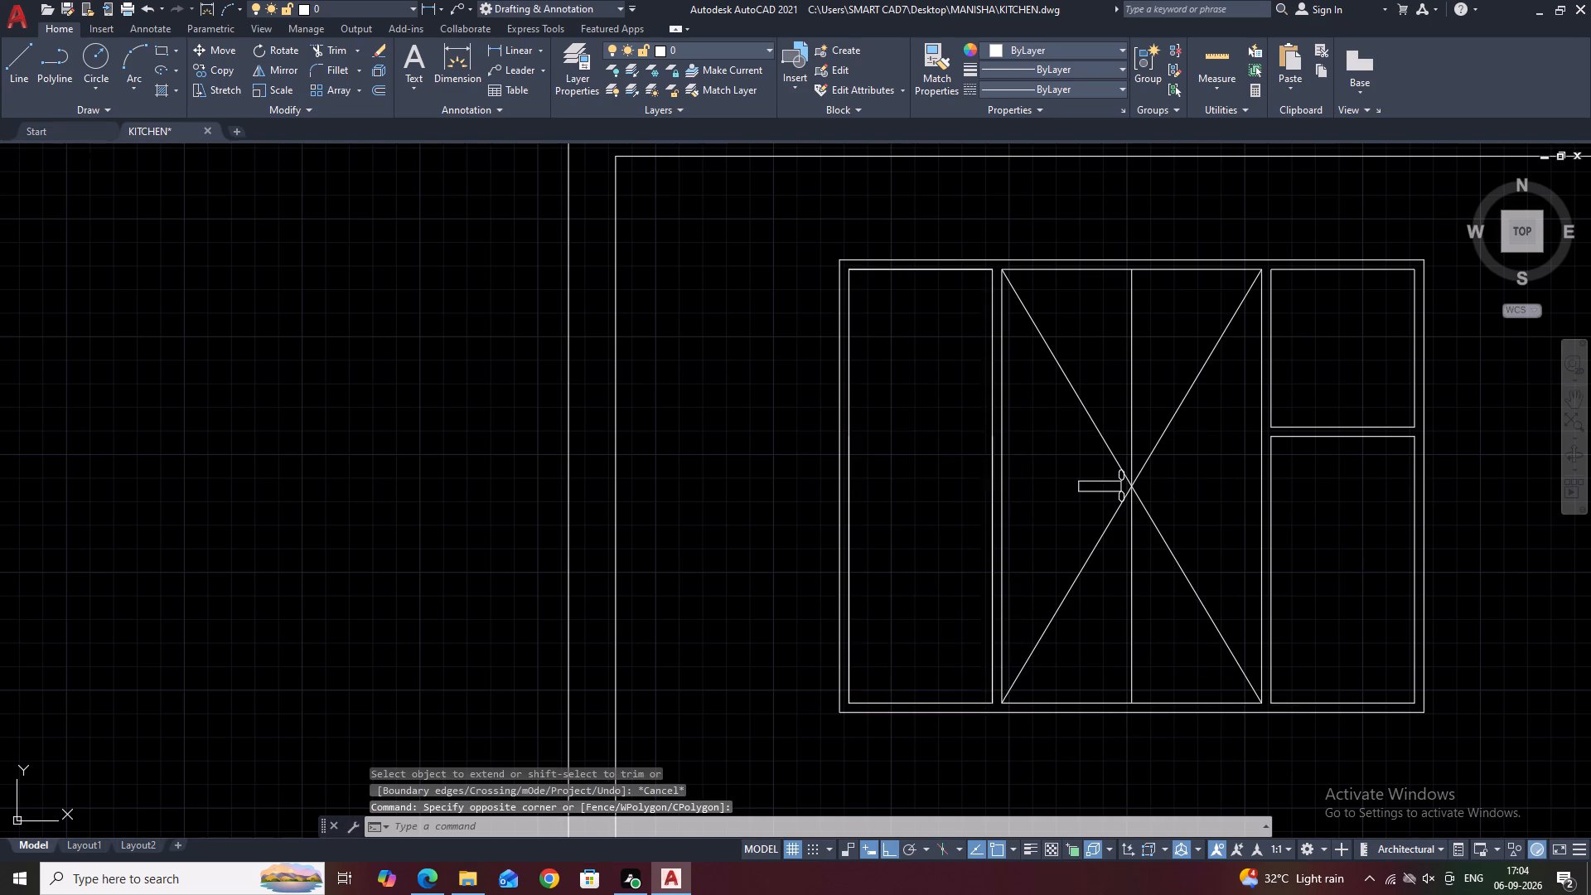
key(Delete)
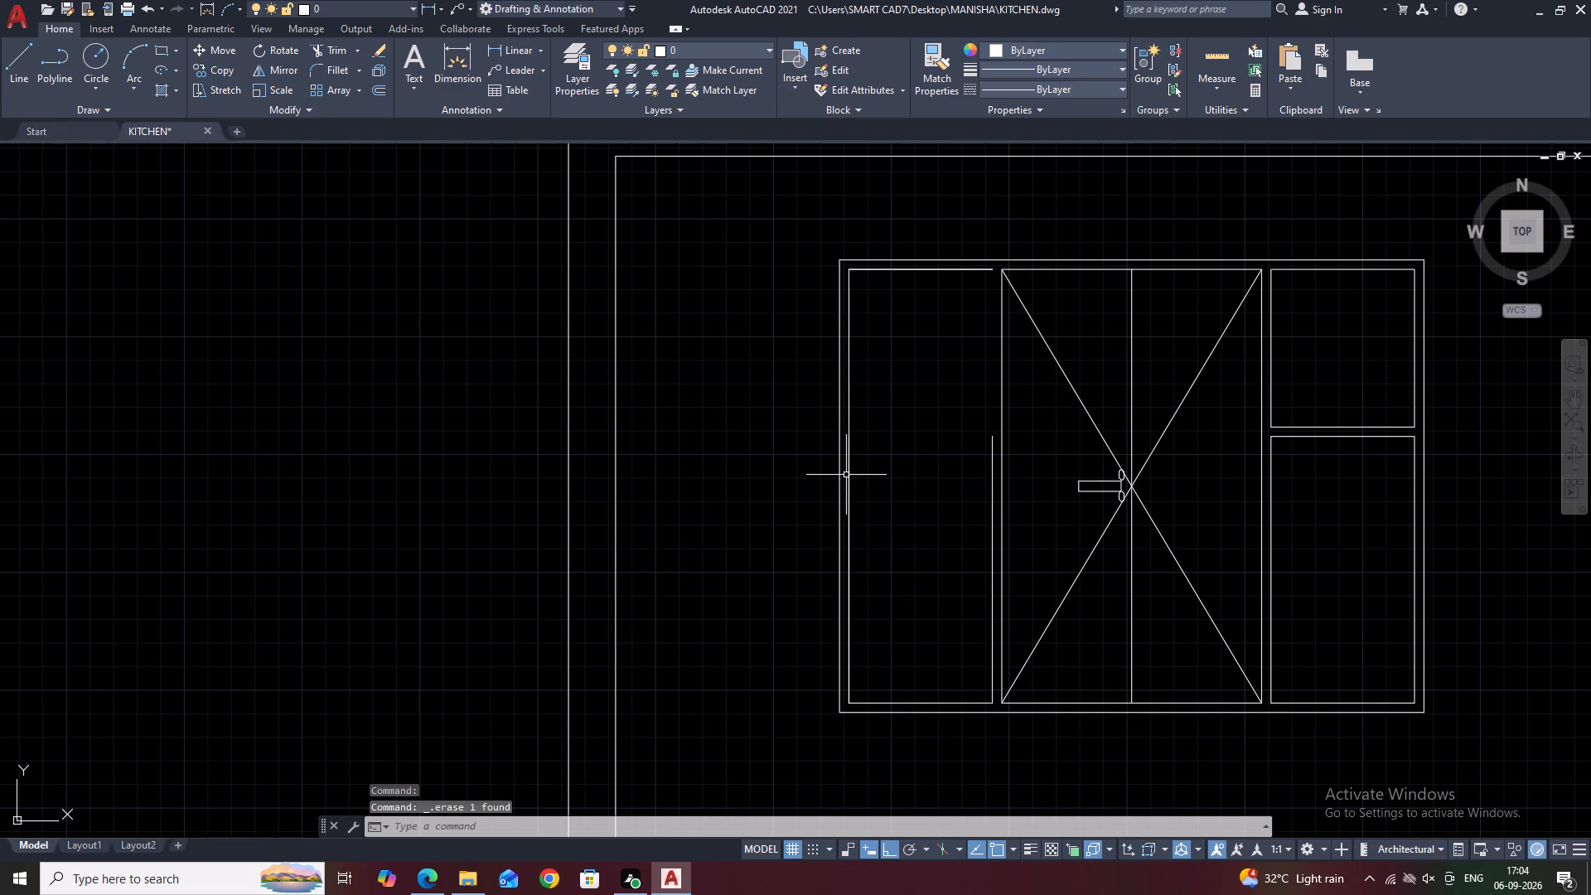
click(848, 489)
key(Delete)
Extend the left panel's two lower side lines up to the panel's top line.
key(e)
key(x)
key(space)
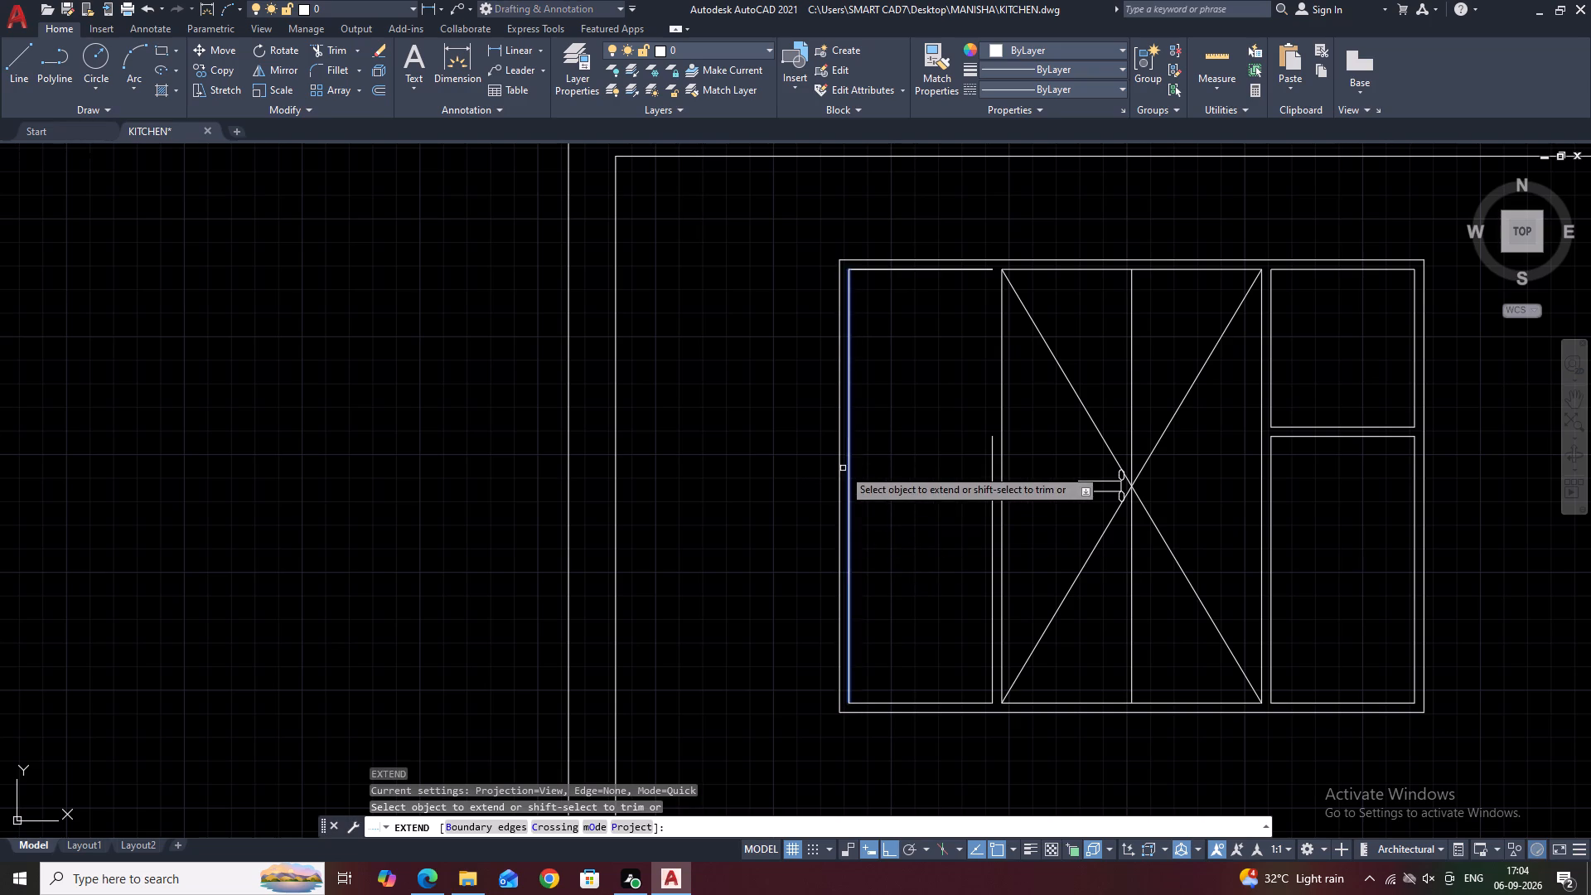
click(847, 467)
click(991, 462)
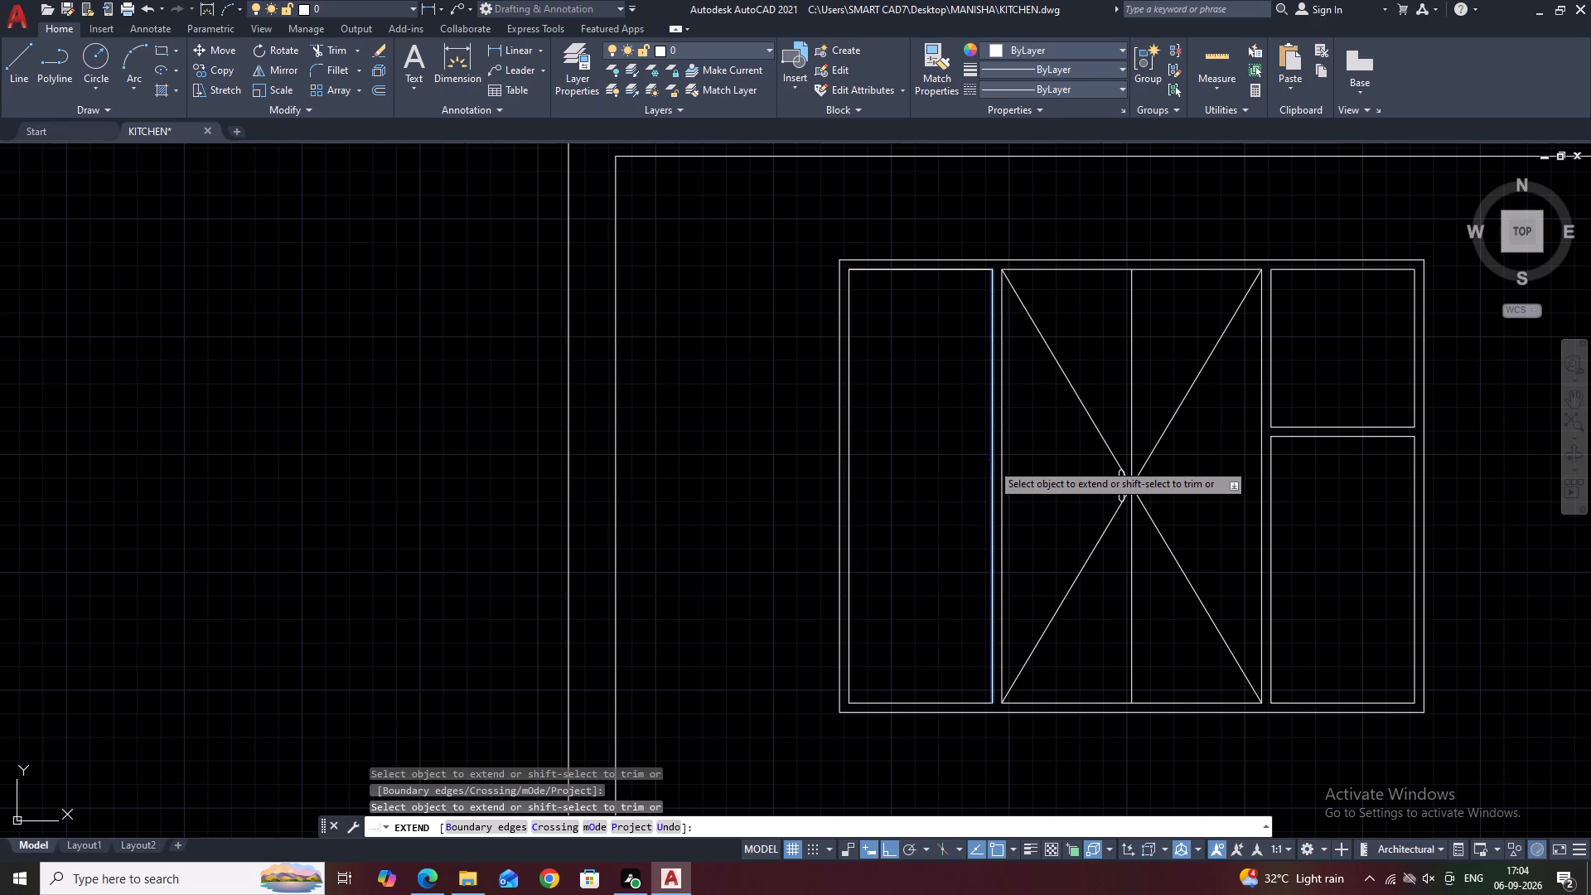
key(Escape)
Replace the left panel's doubled top edge with a single line between the tops of its two side lines.
click(835, 233)
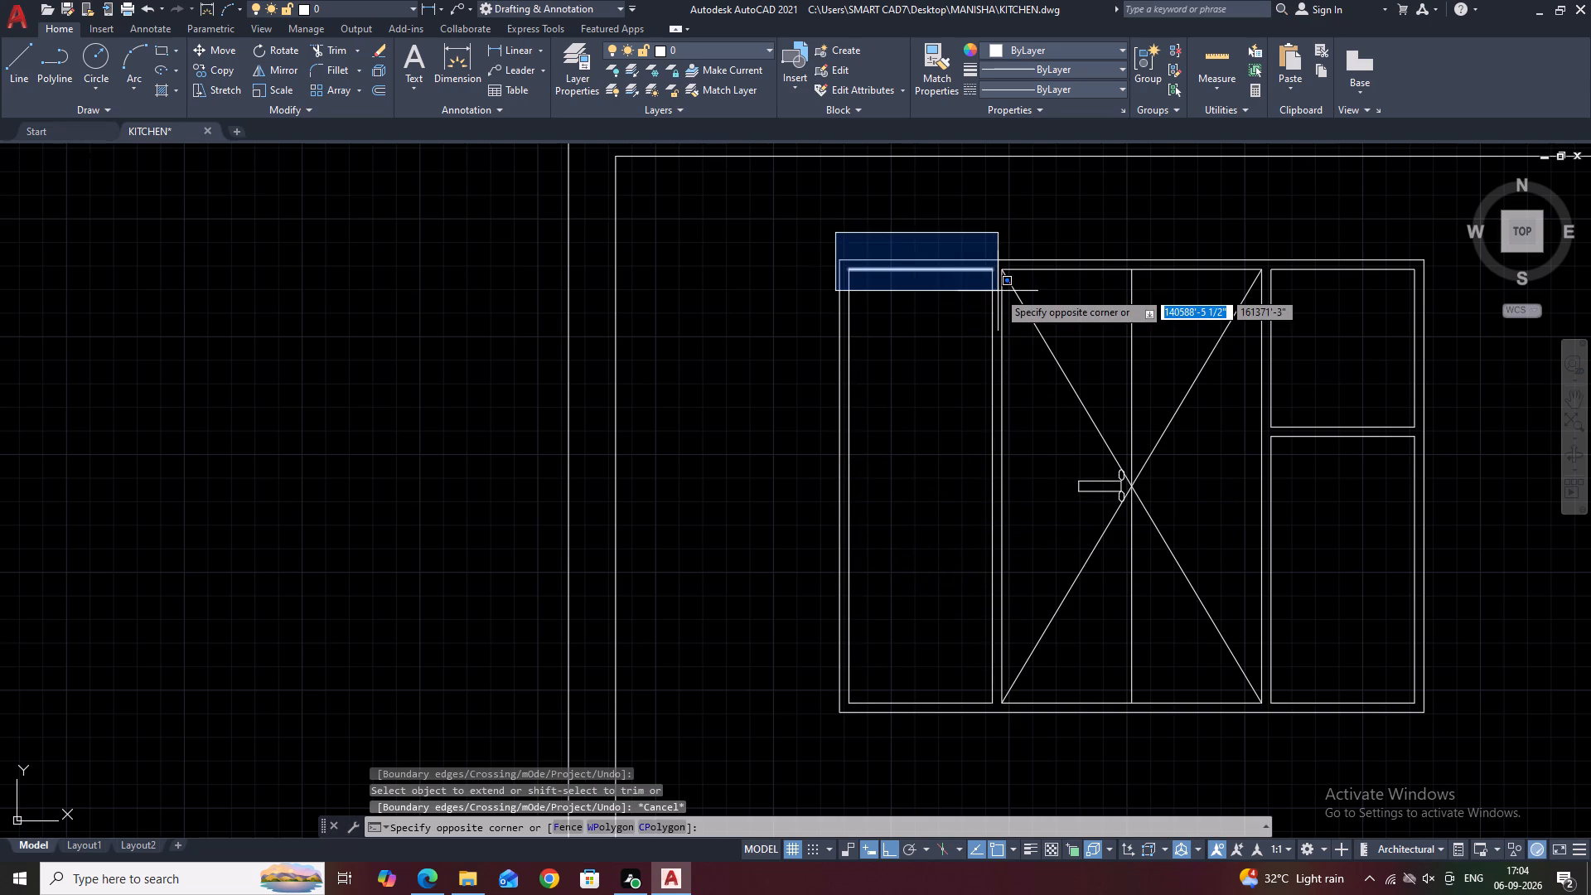
click(998, 291)
key(Delete)
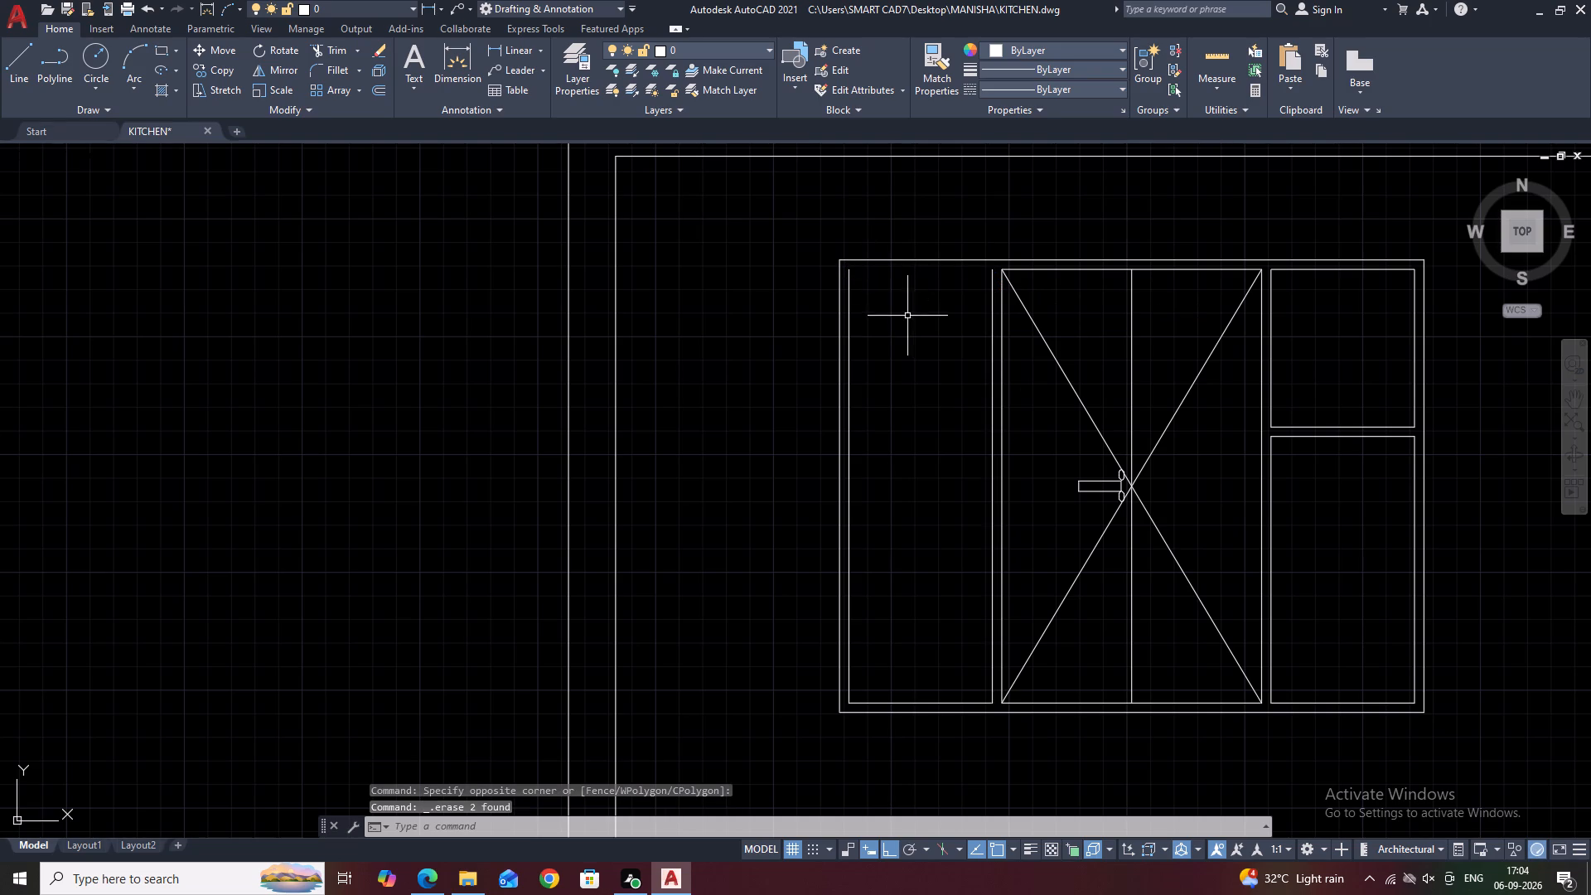
key(l)
key(space)
click(845, 271)
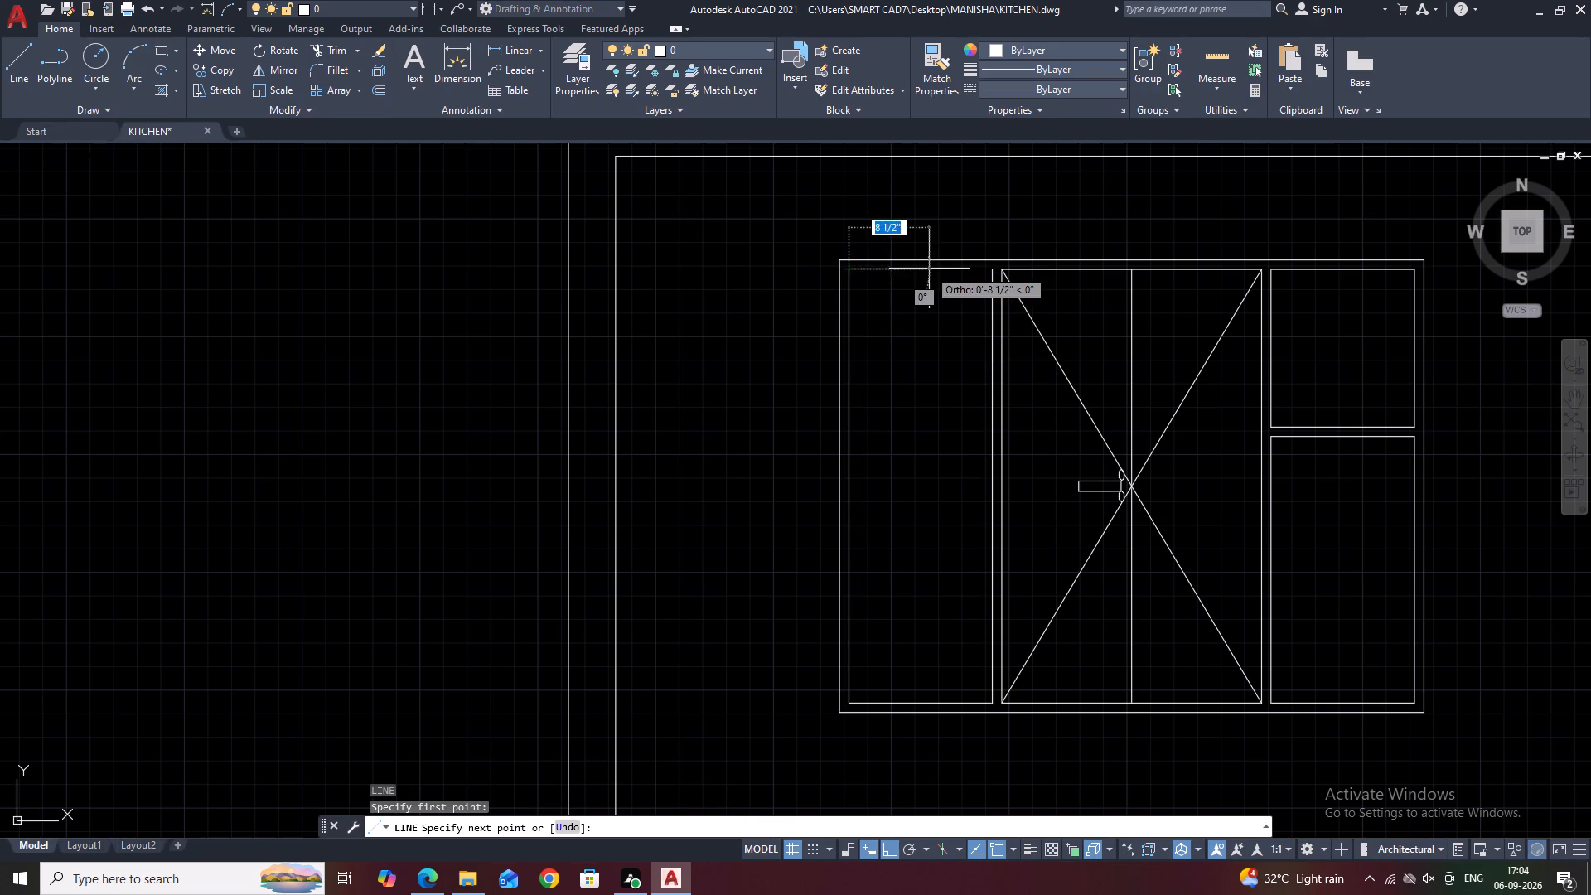
click(989, 269)
key(Escape)
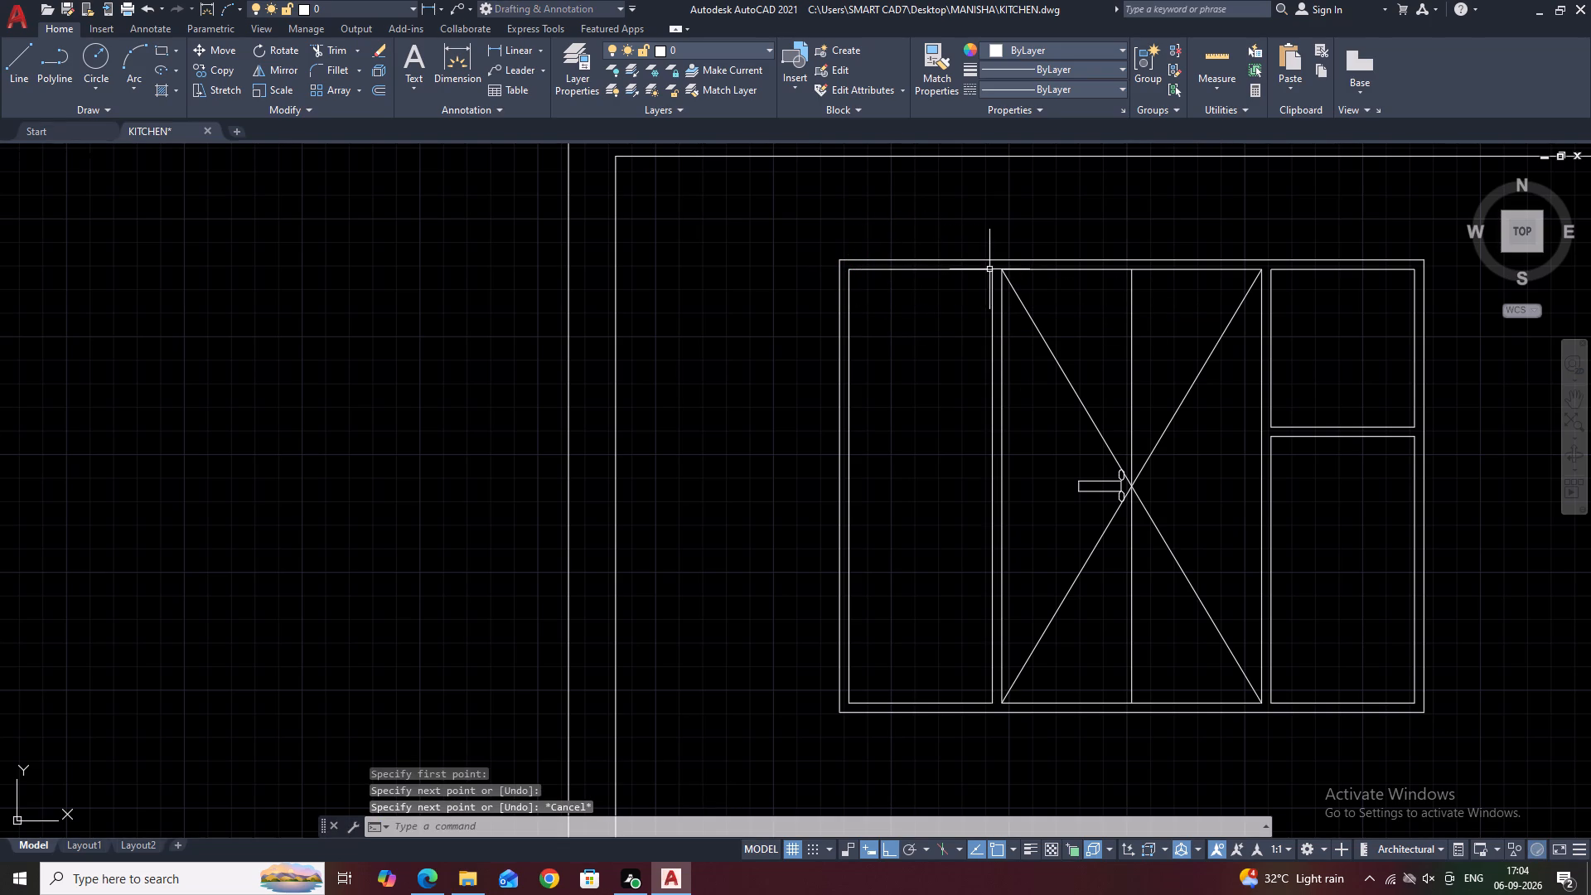
Draw door-opening lines in the left panel from its top-left corner to the right side's midpoint and back to the bottom-left corner.
text(L)
key(space)
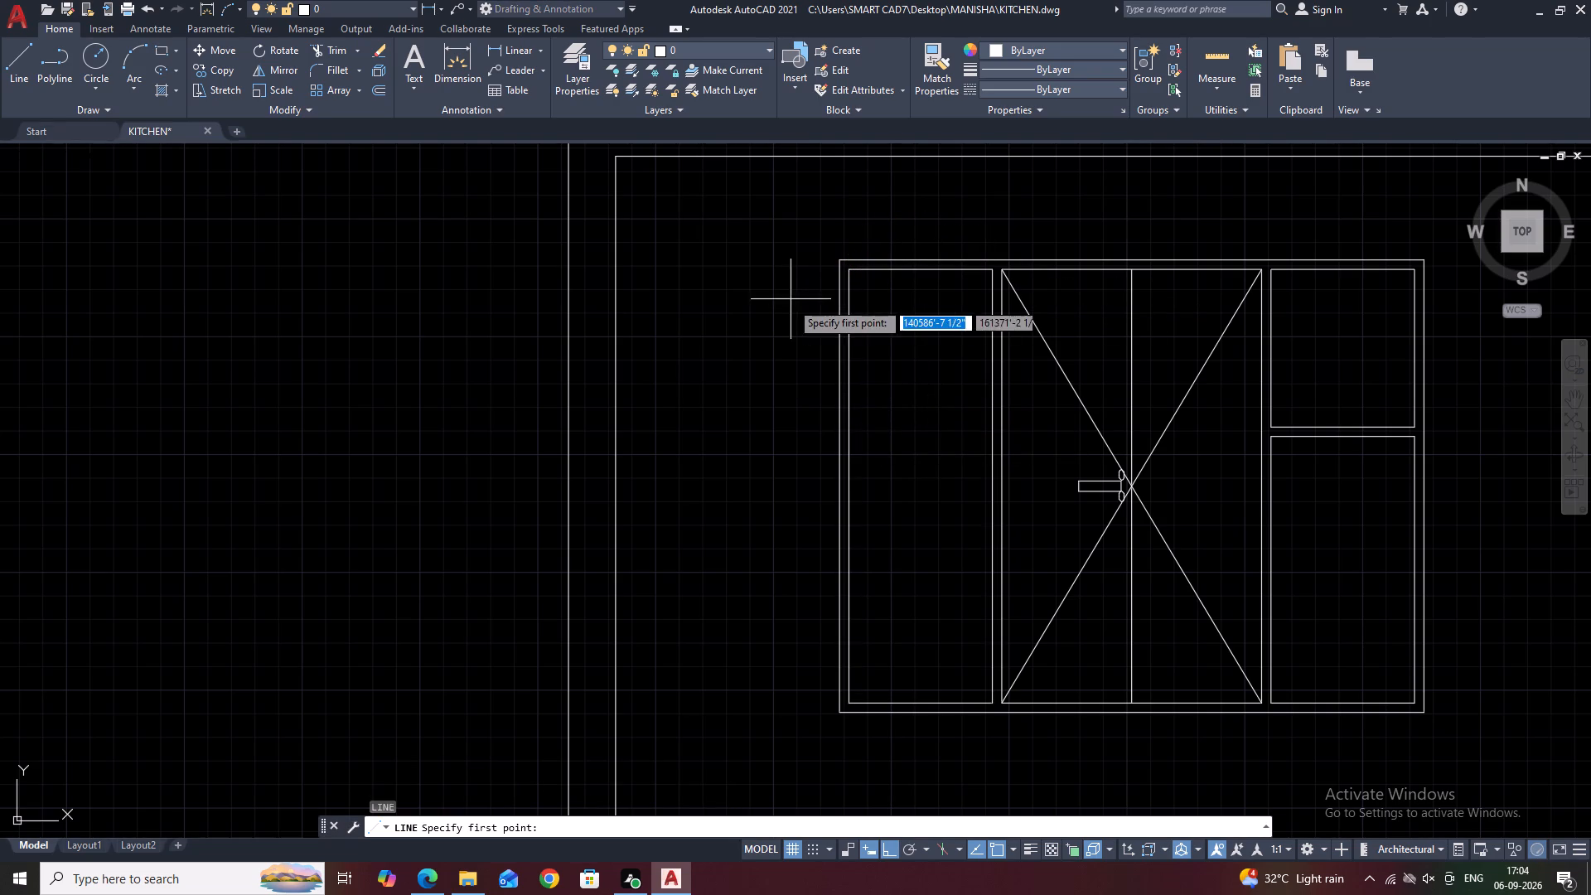
click(853, 268)
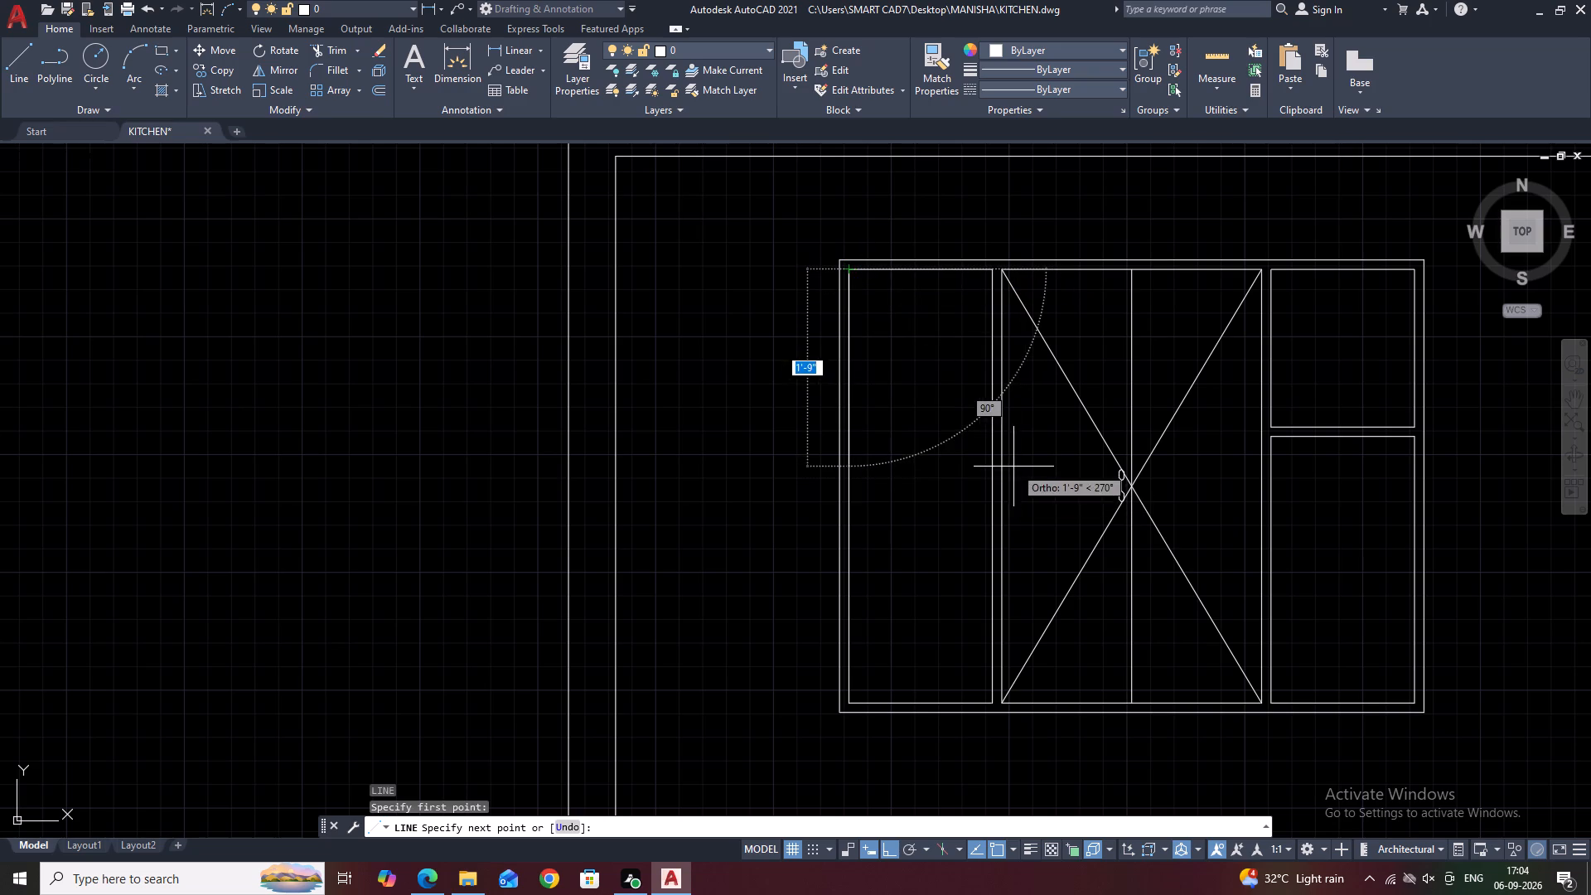
click(990, 491)
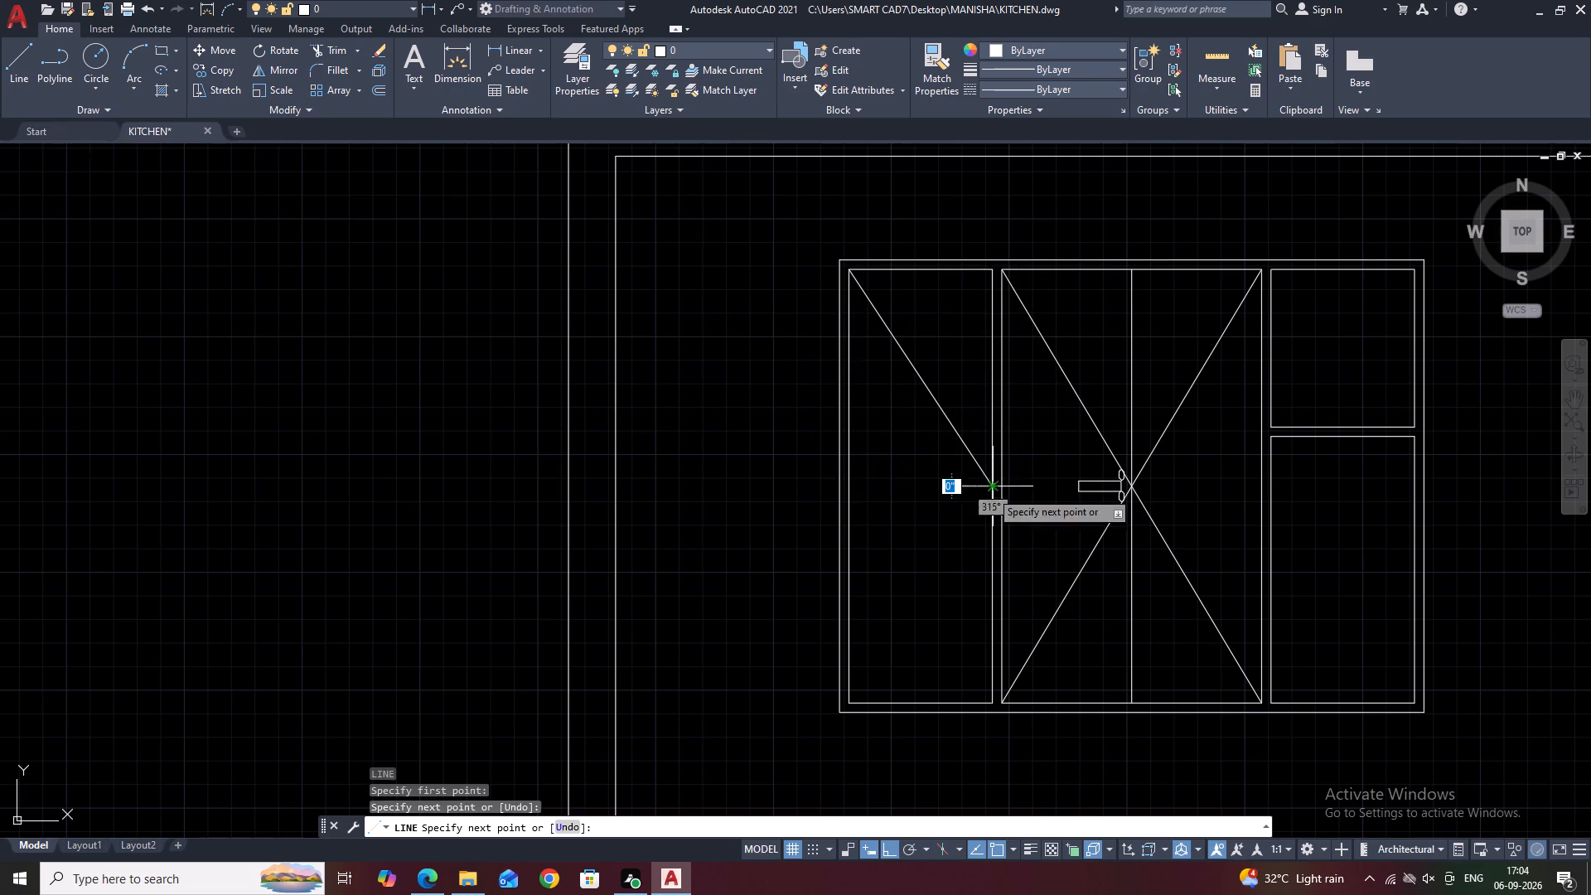
click(851, 702)
key(Escape)
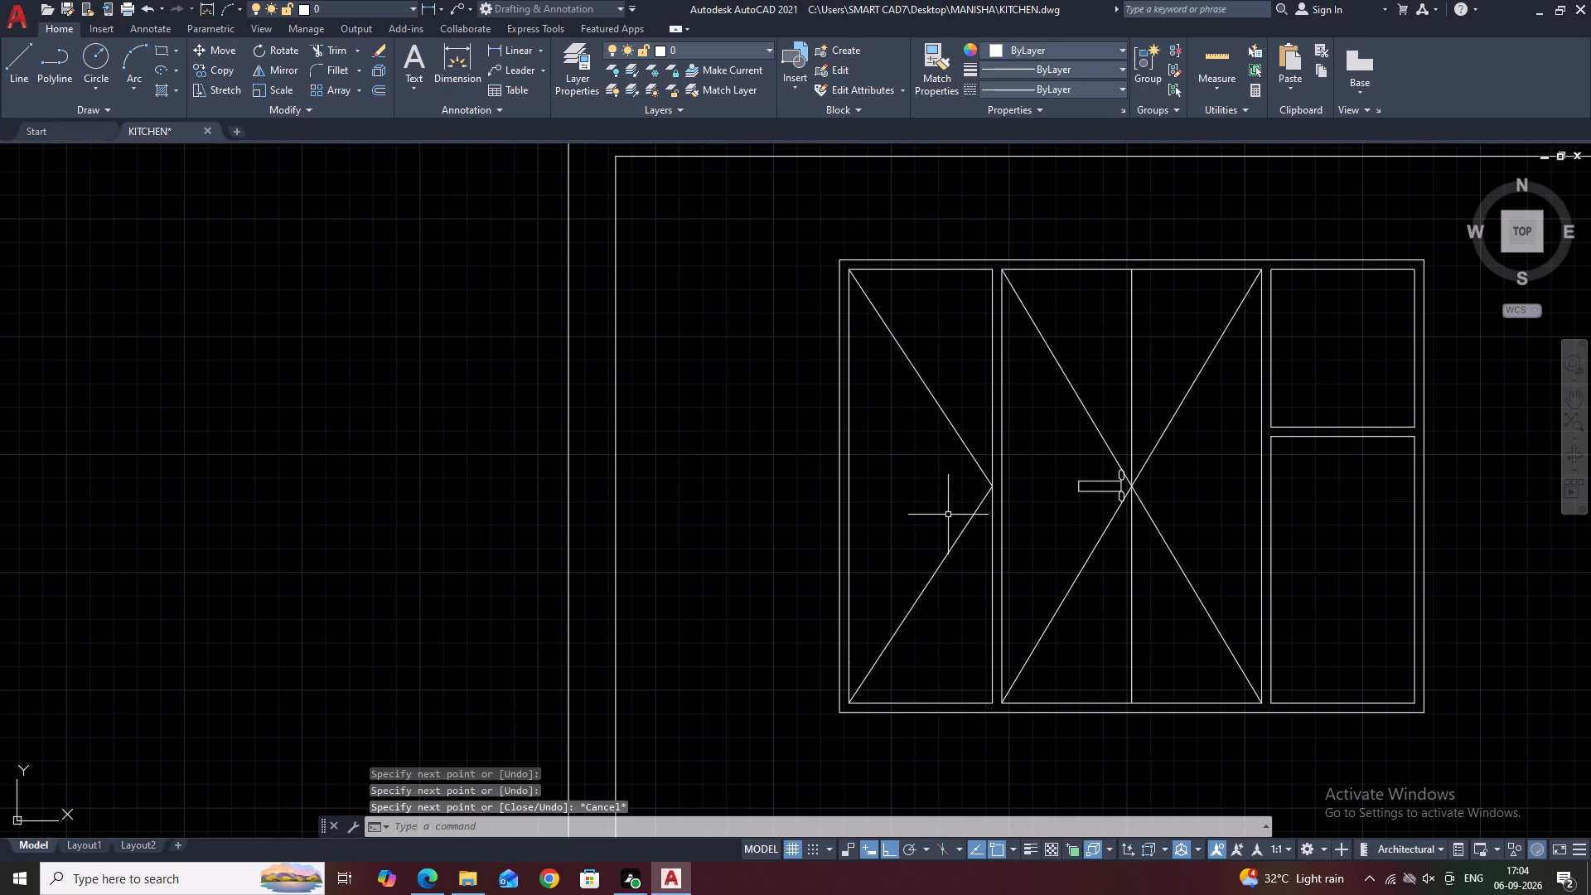
Mirror the left door's handle across the centre line between the doors, keeping the original.
click(1054, 419)
click(1140, 559)
middle_drag(1092, 423, 1066, 442)
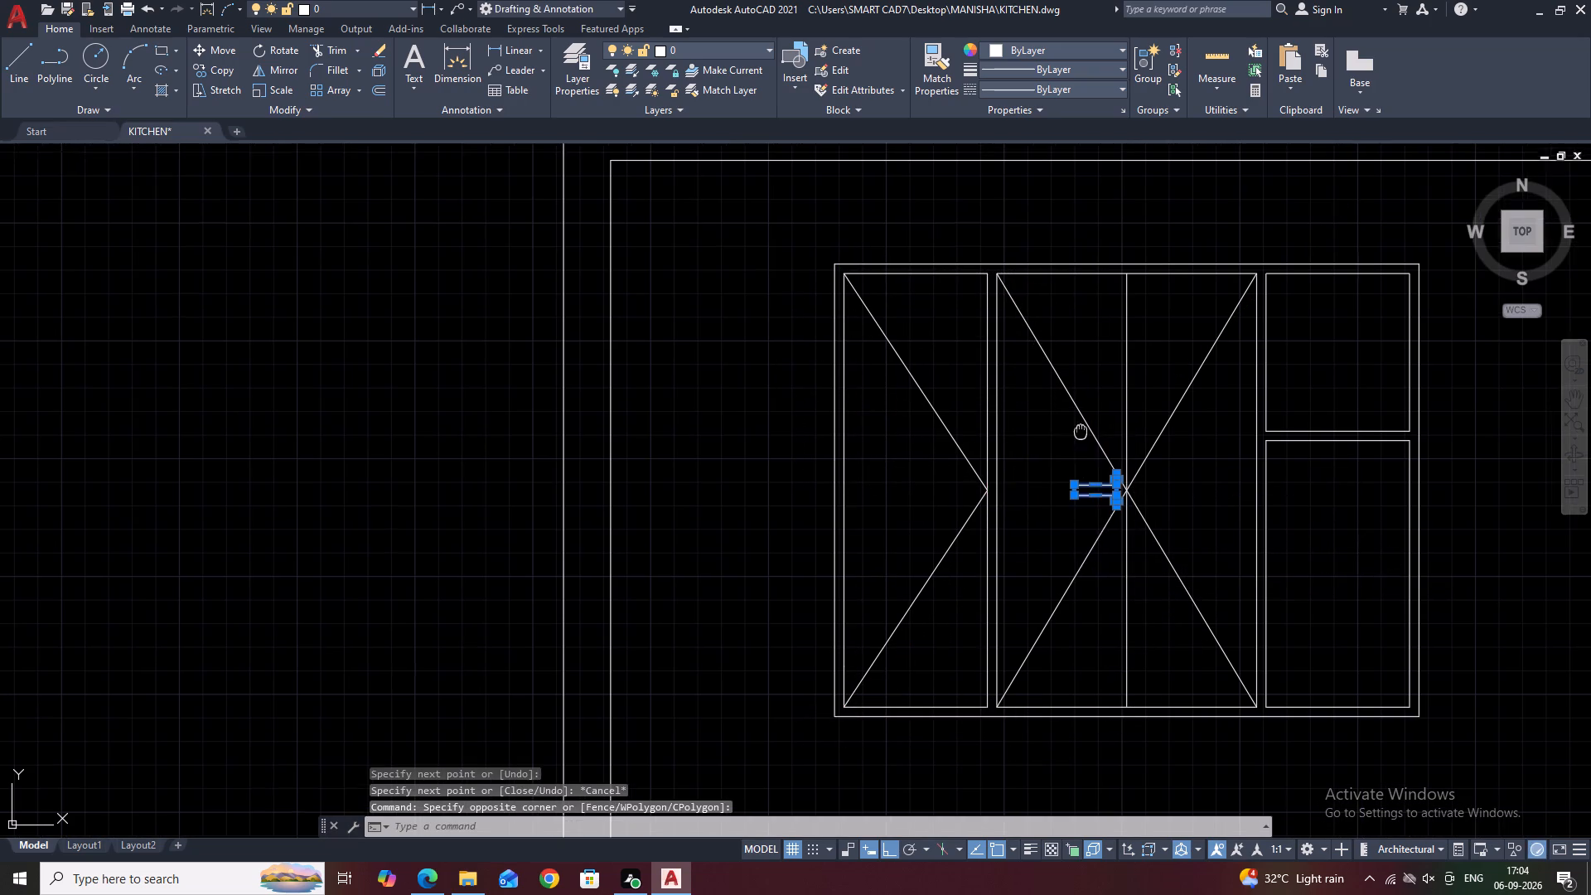
middle_drag(1066, 442, 989, 474)
key(m)
key(i)
key(space)
scroll(1008, 551, up, 2)
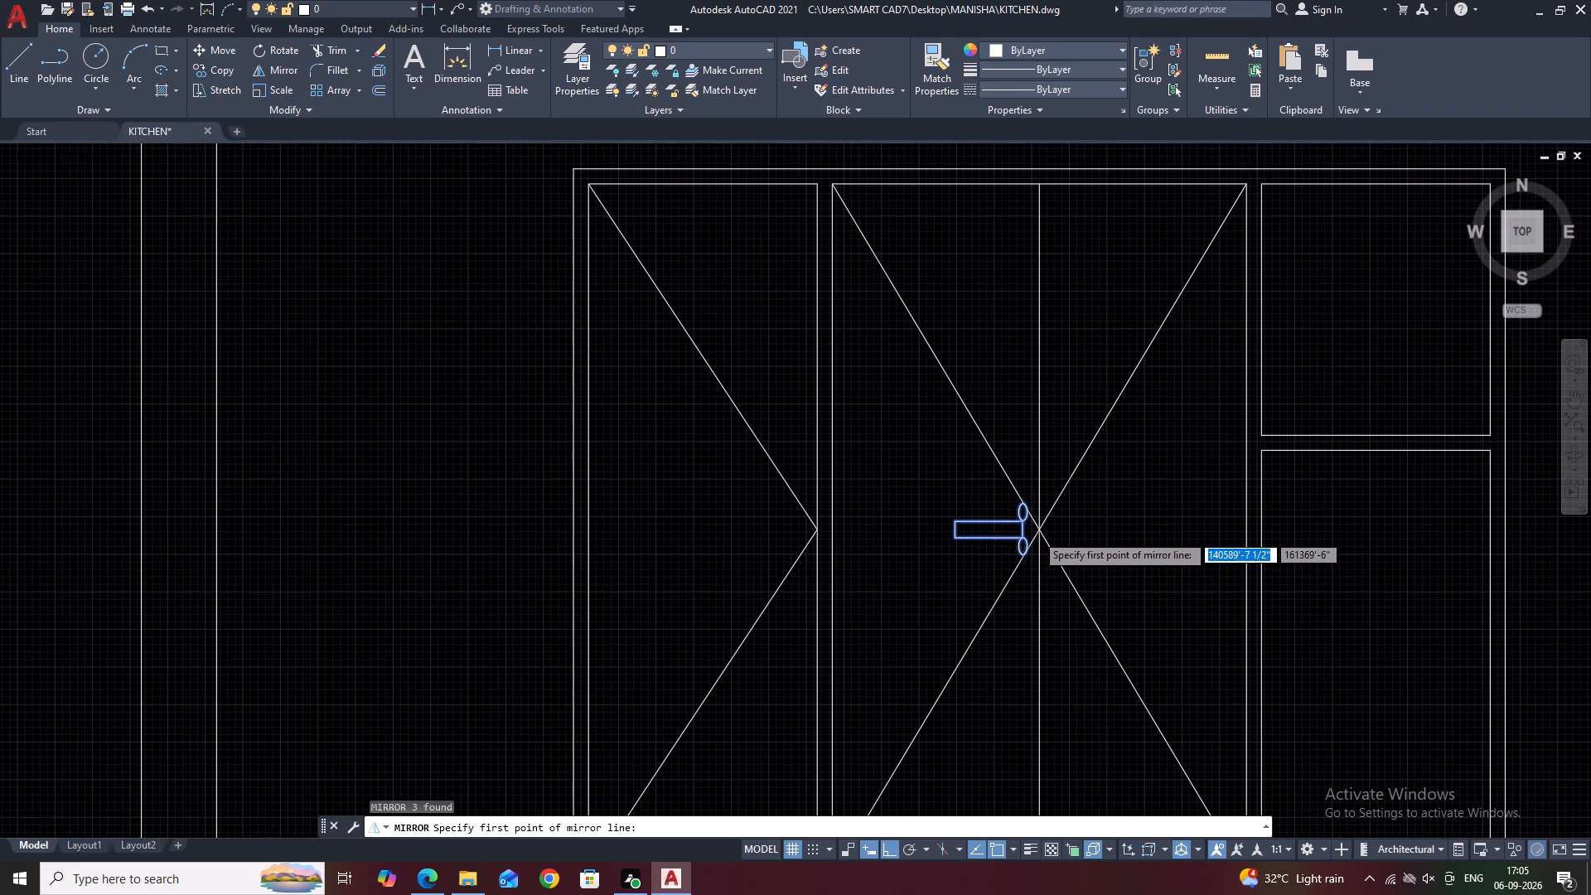
scroll(1036, 534, up, 2)
click(1033, 519)
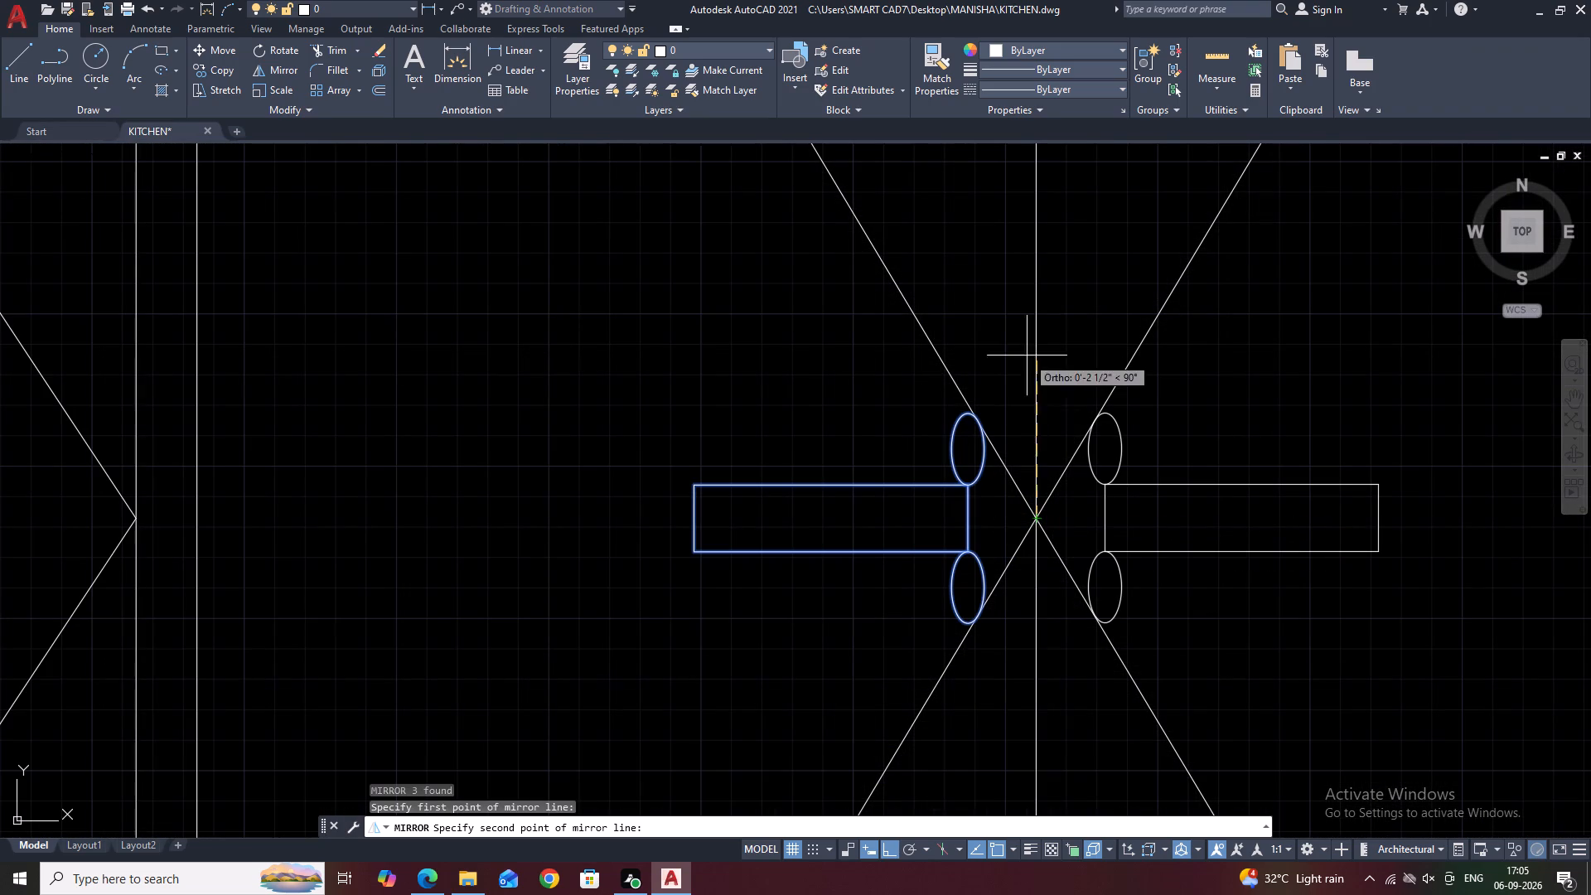
click(1027, 355)
click(1064, 425)
drag(1099, 485, 1064, 425)
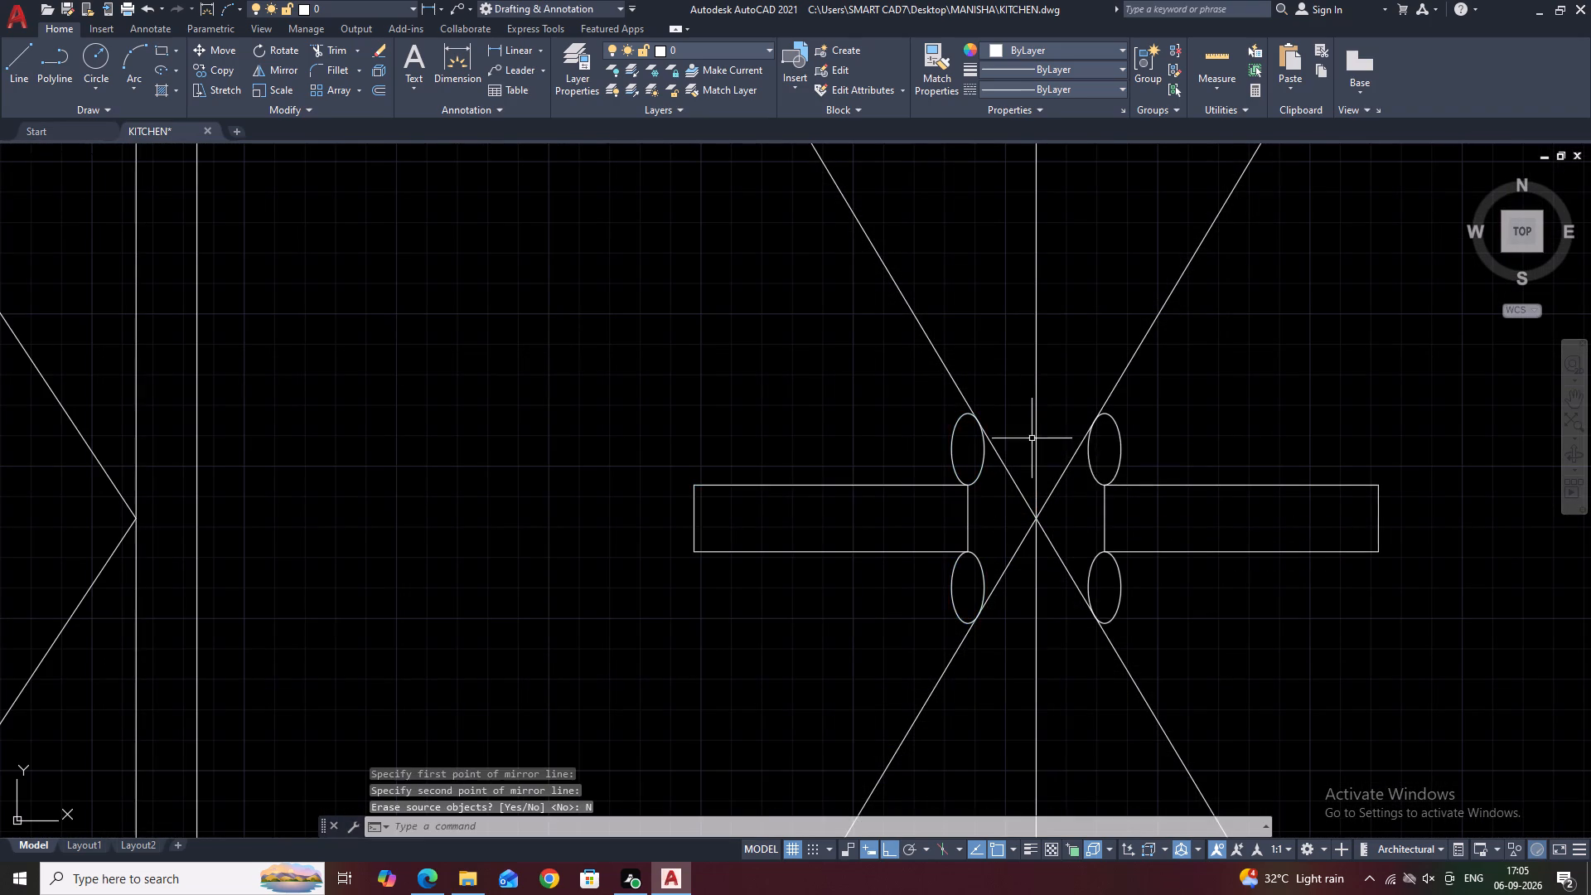
Select the left door's handle bar and its two ellipses.
scroll(973, 380, down, 3)
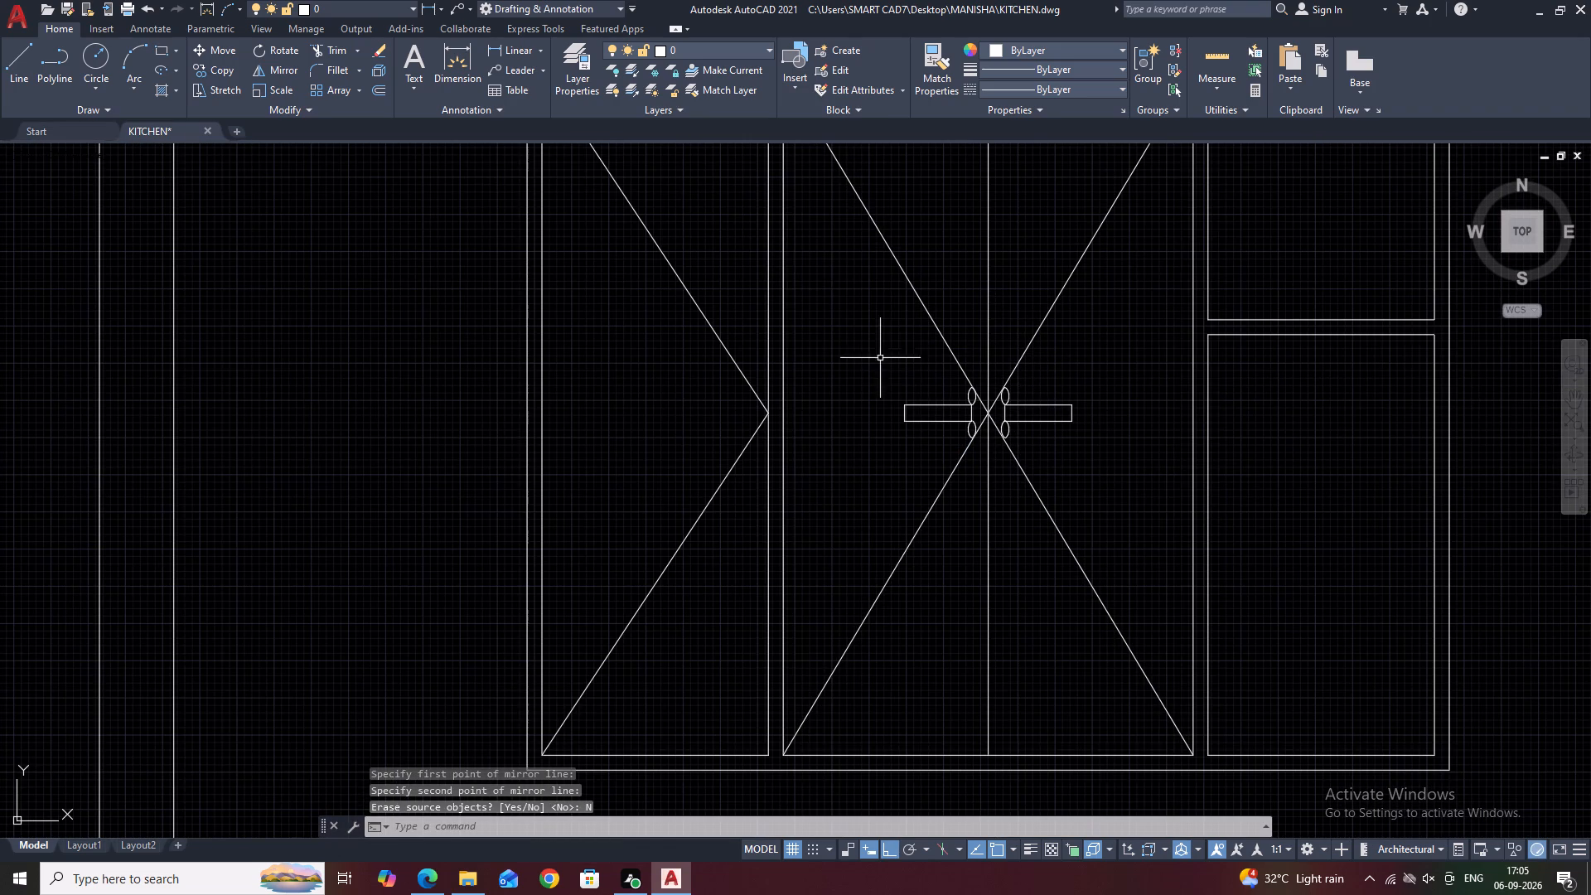
click(848, 345)
click(988, 484)
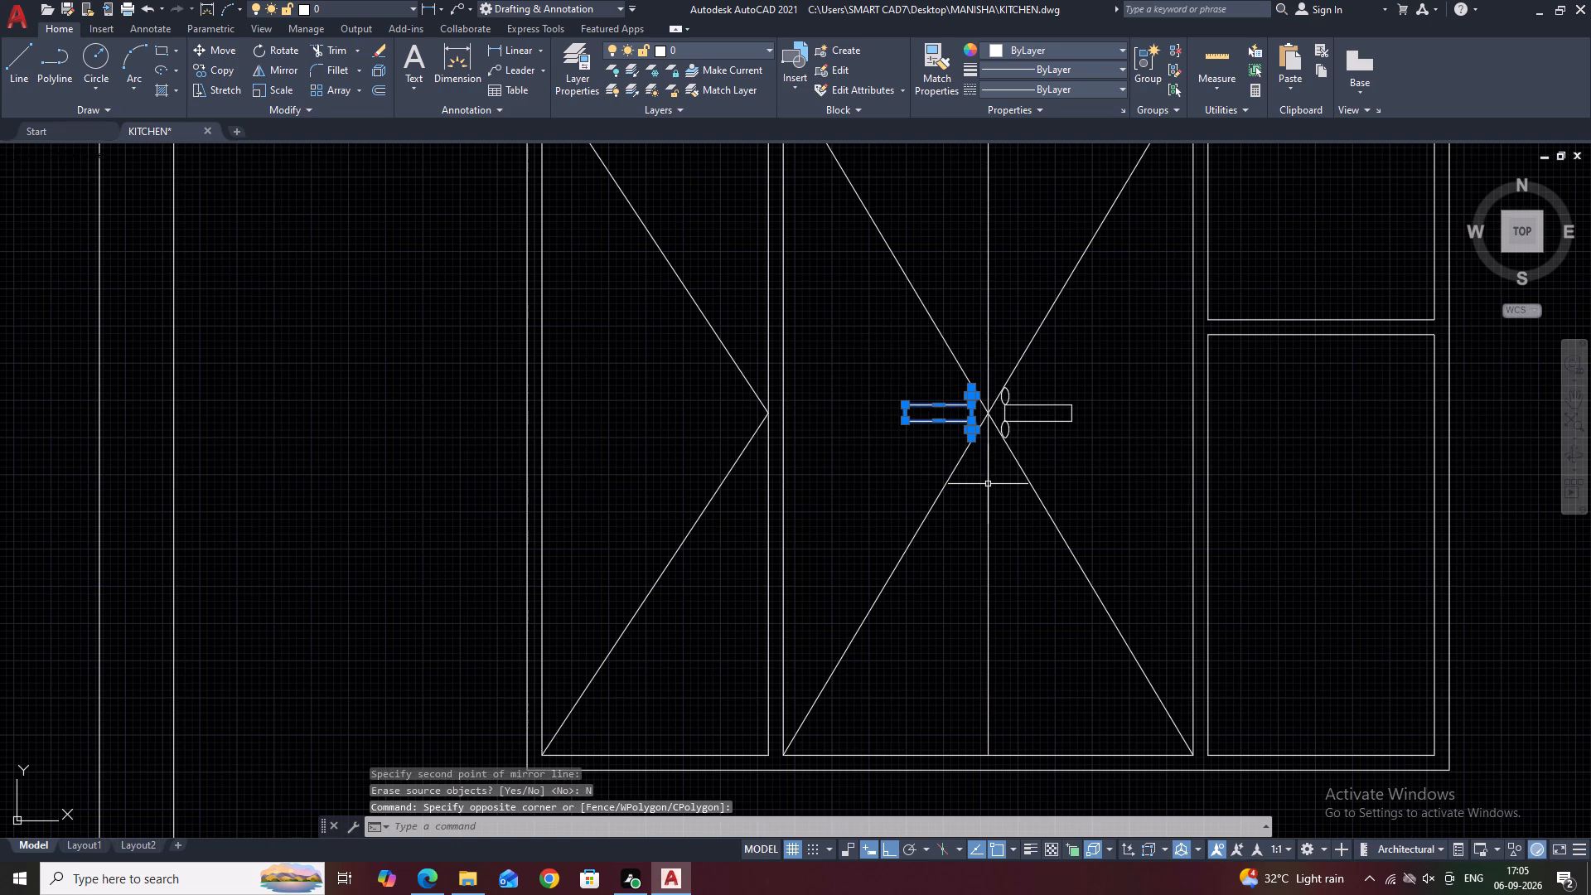
Copy the selected handle from the double doors' opening-line crossing to the point where the left panel's opening lines meet.
text(CO)
key(space)
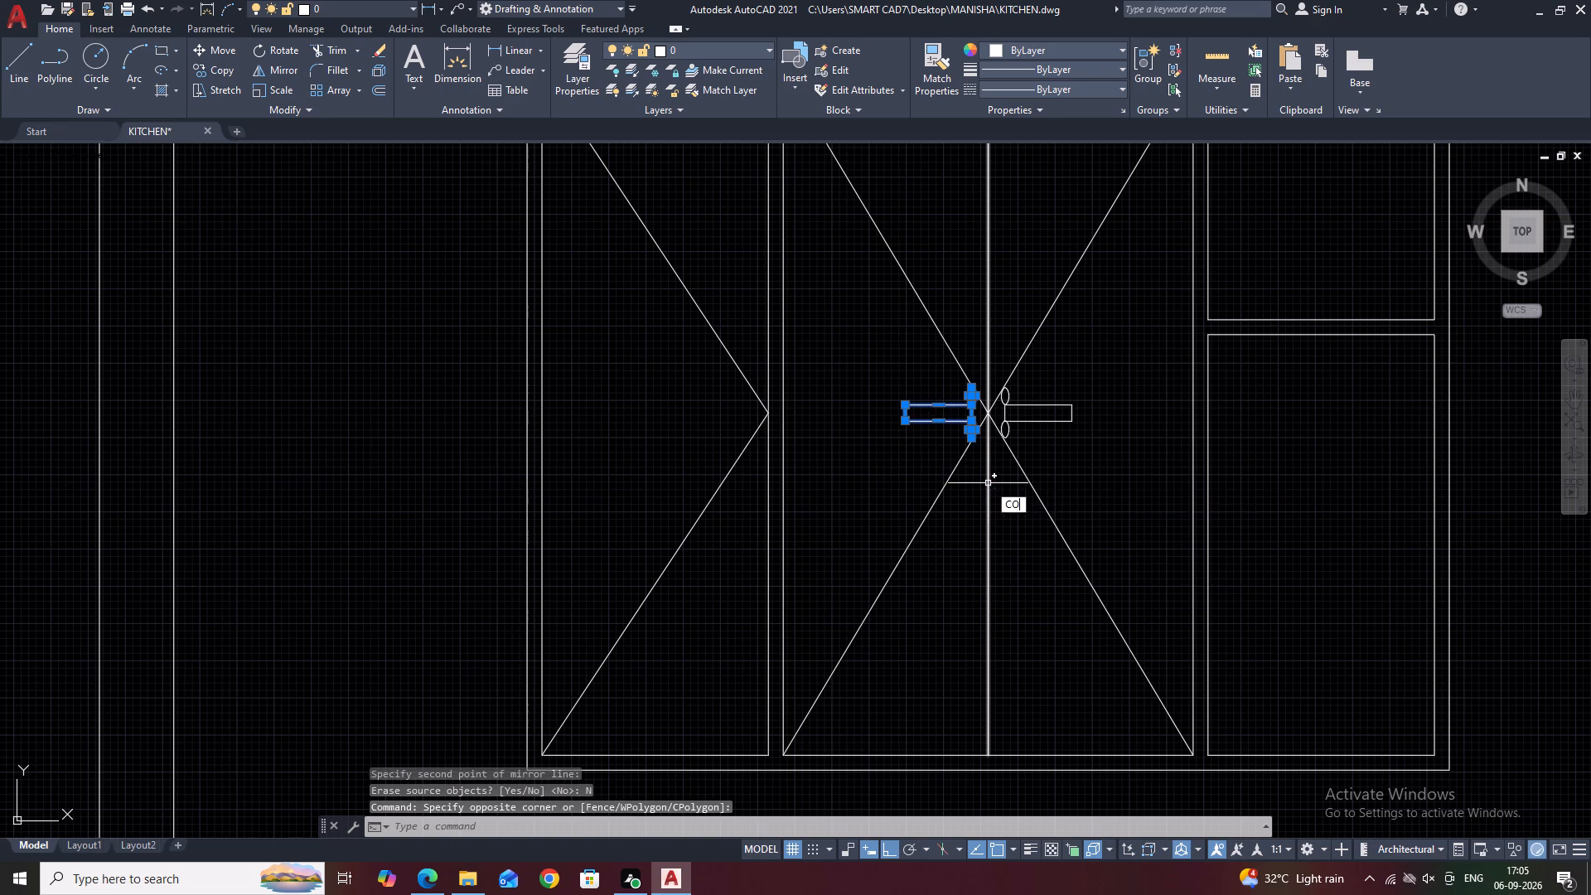
scroll(979, 423, up, 2)
click(992, 398)
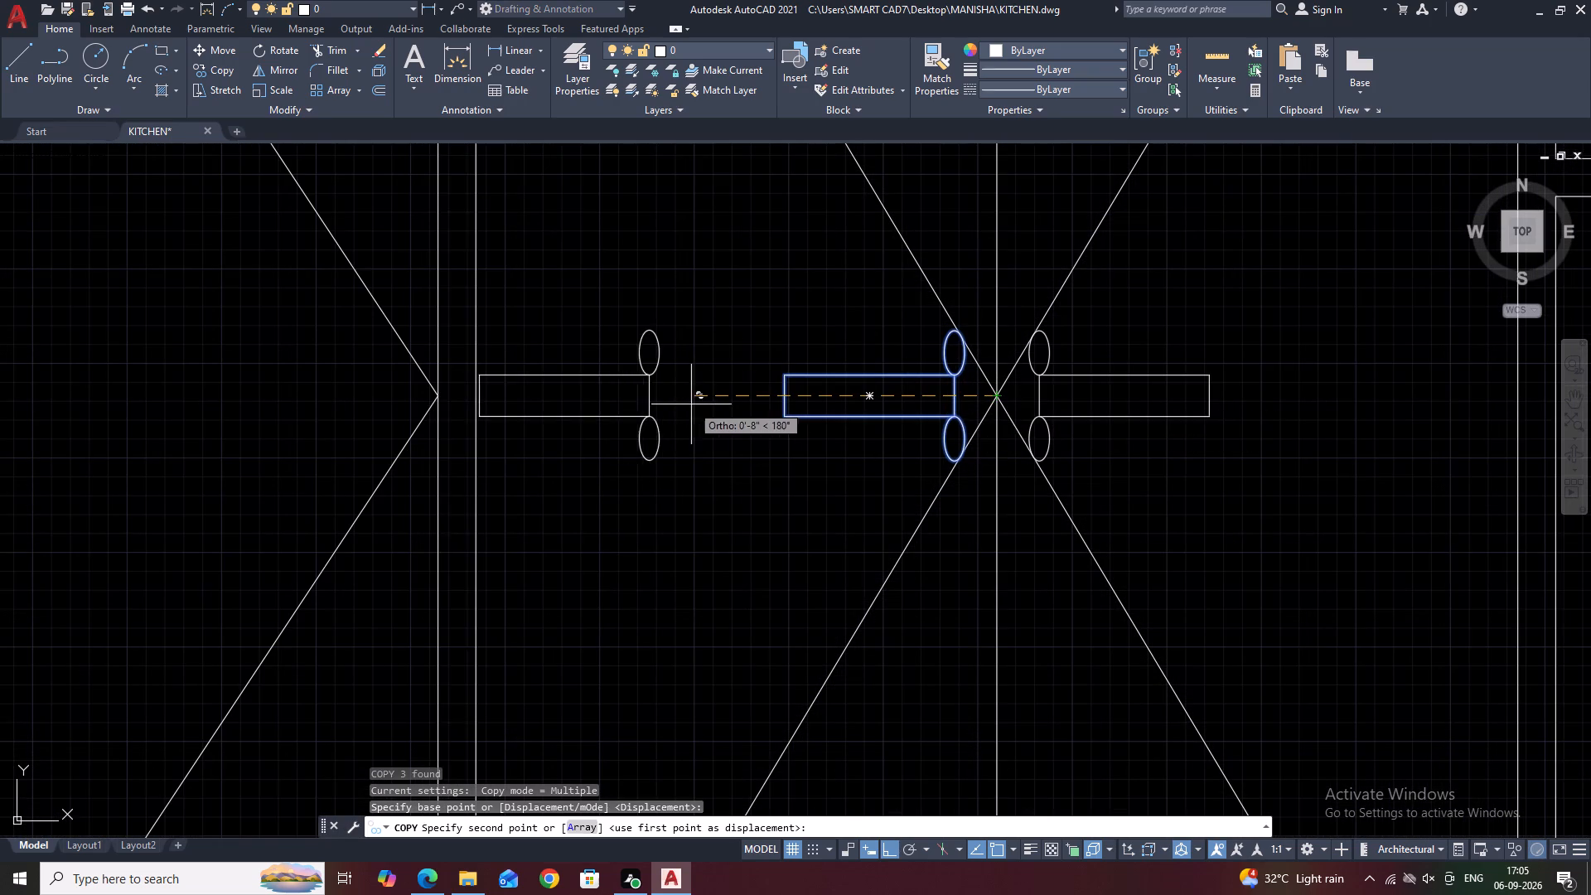
scroll(363, 388, up, 1)
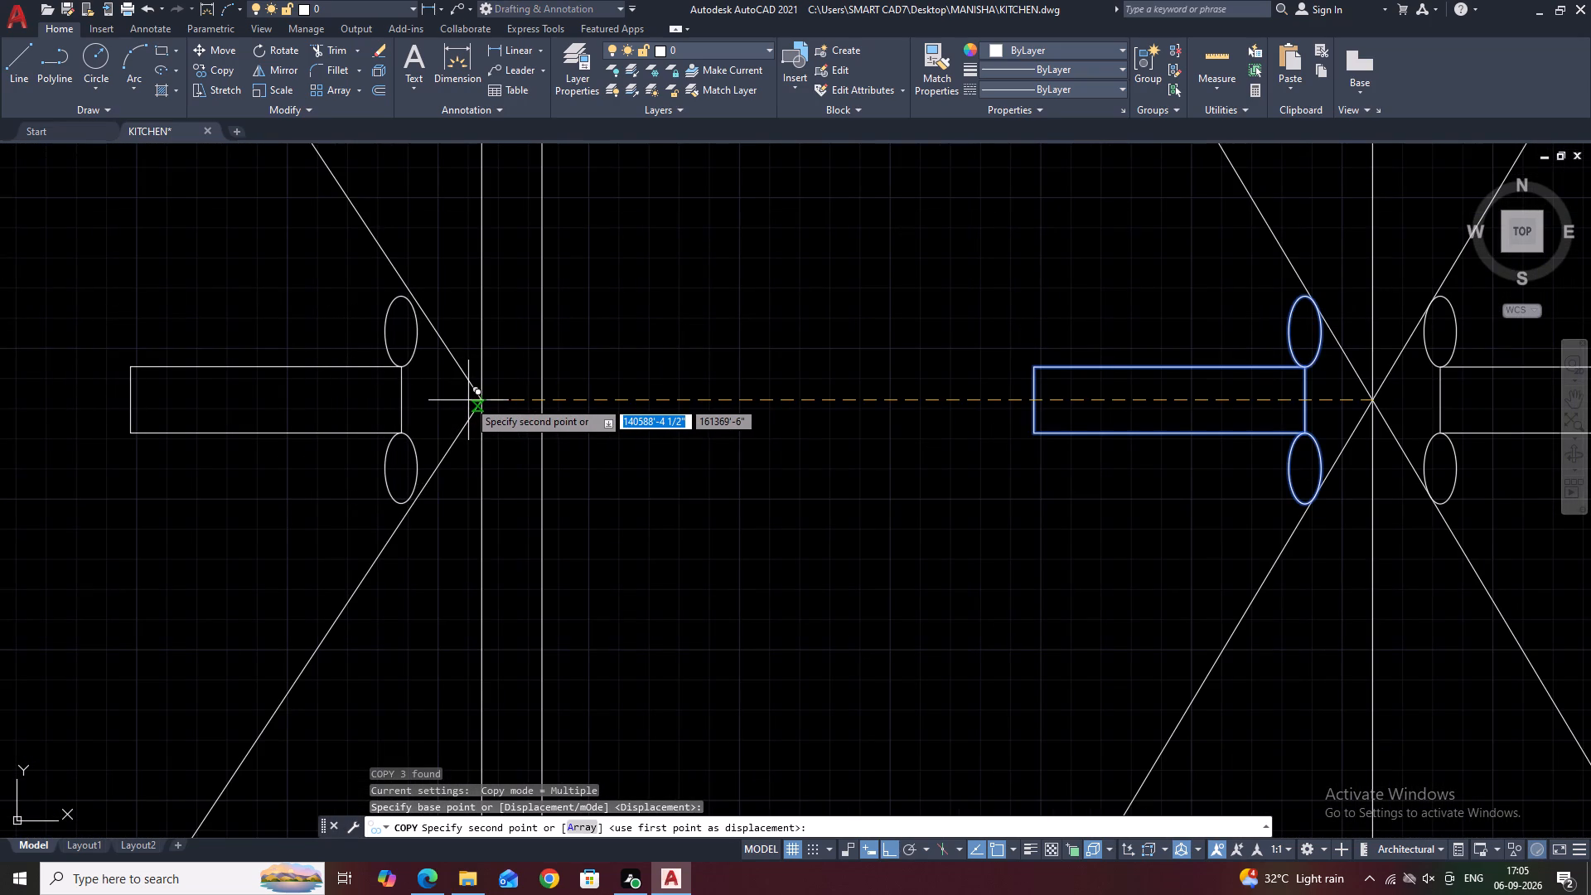
click(475, 400)
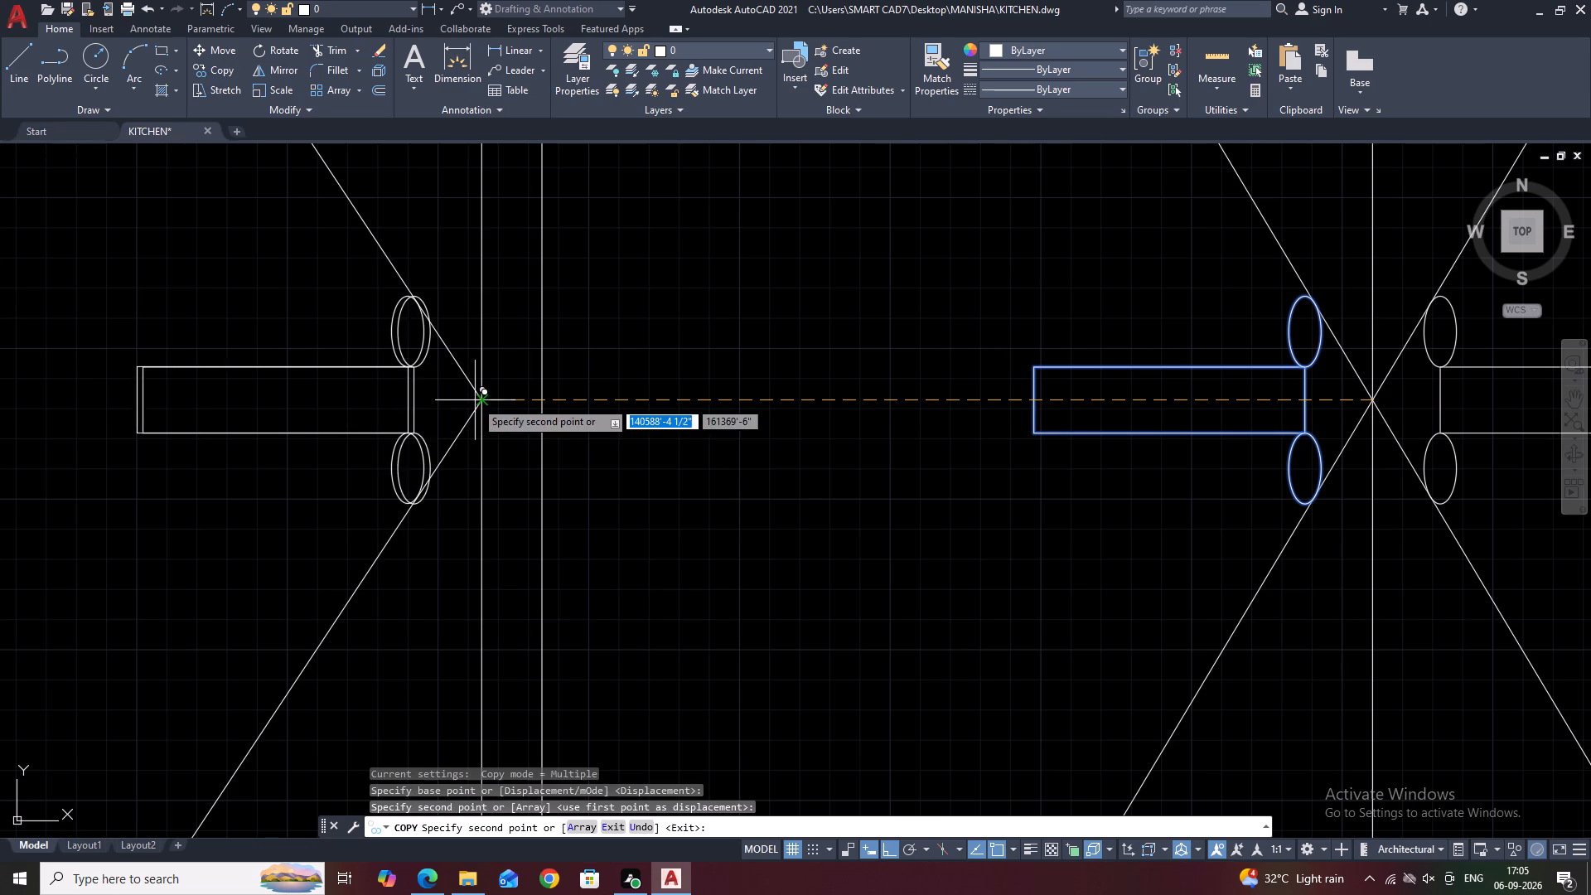
key(Escape)
scroll(338, 439, down, 2)
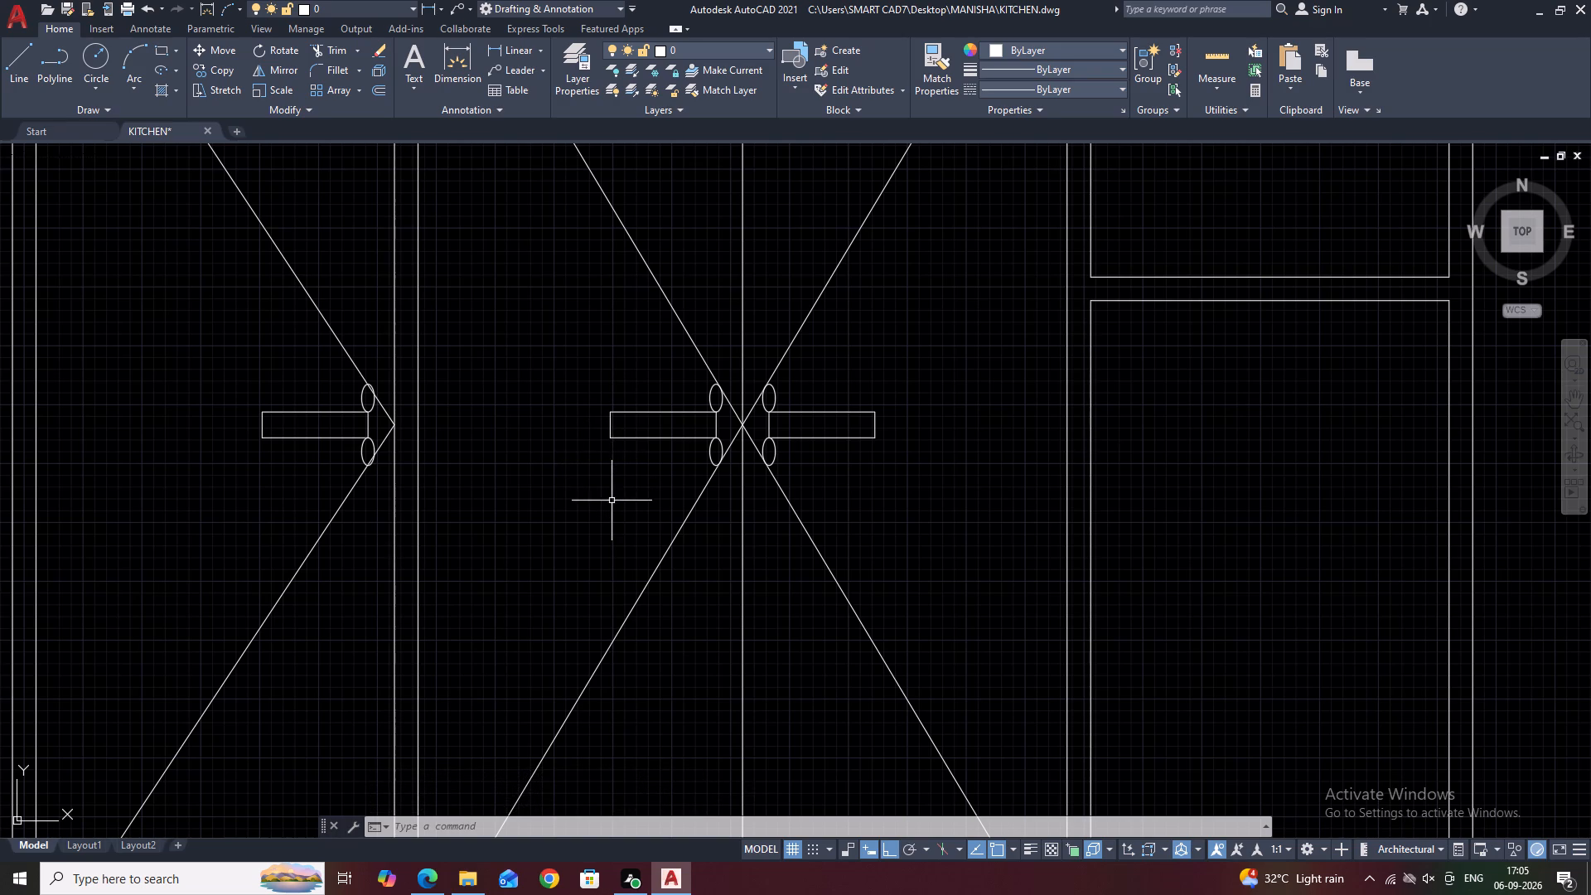
Move the left panel's handle and its two ellipses slightly left, away from the point where the opening lines meet.
scroll(259, 443, up, 1)
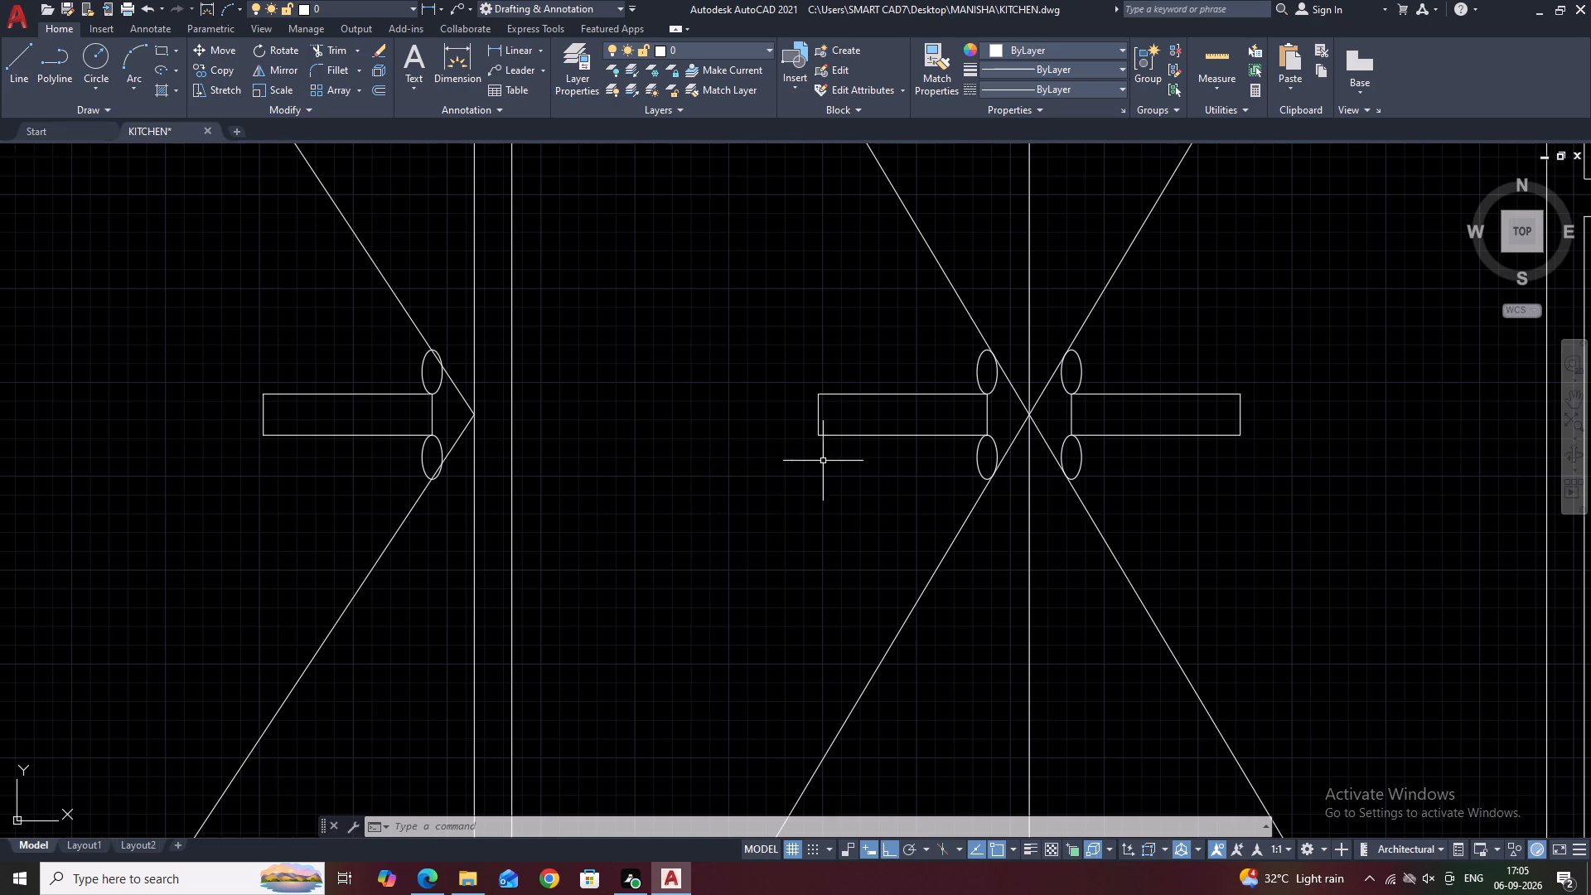
click(182, 336)
click(493, 551)
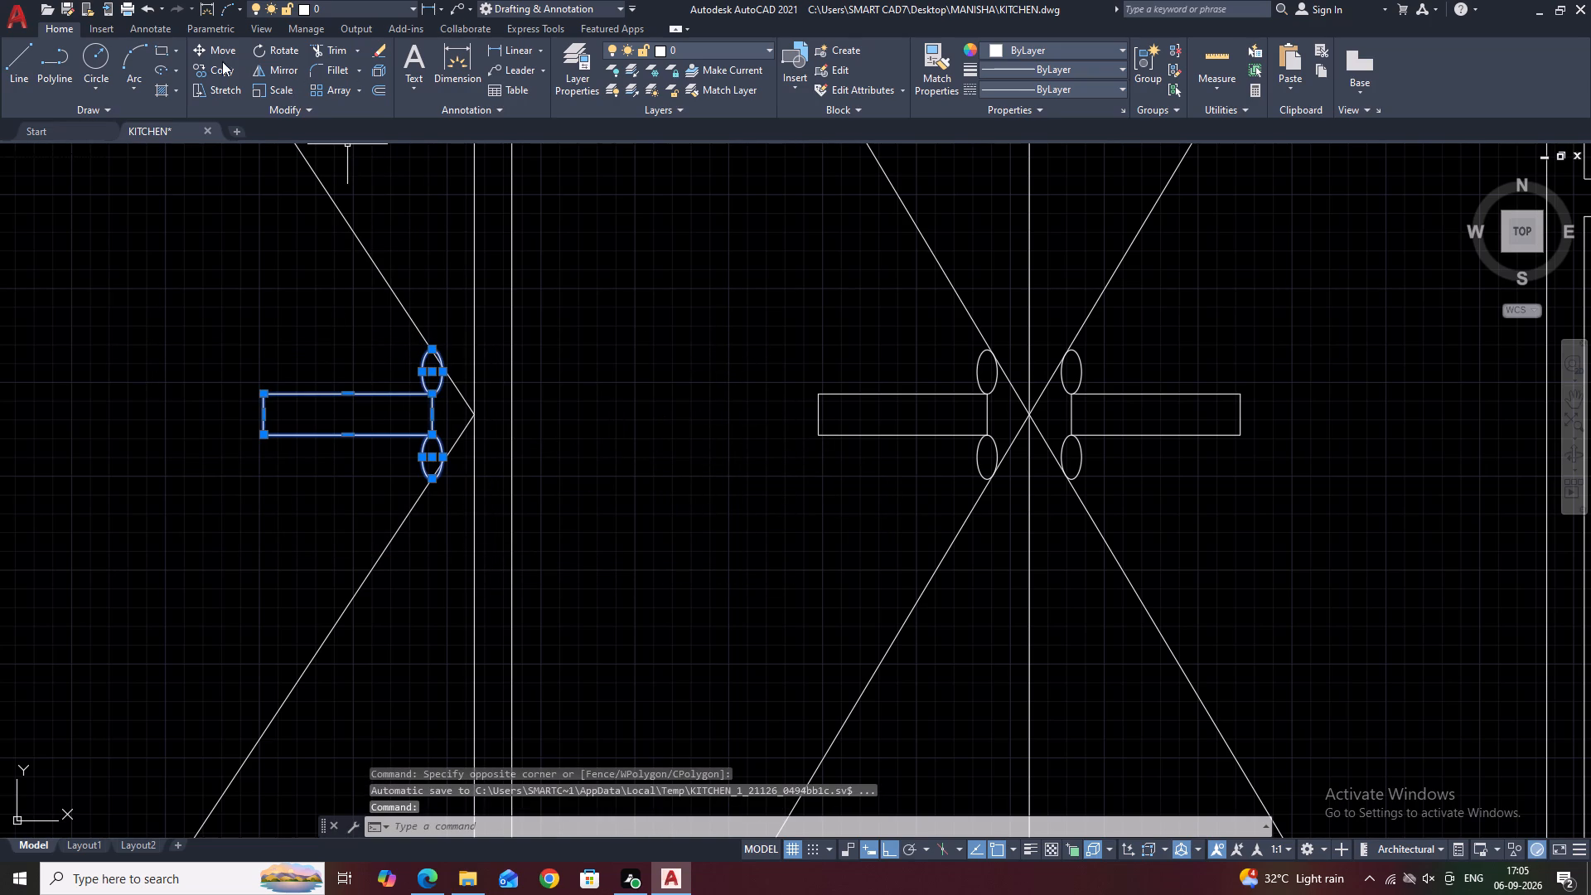
click(221, 50)
scroll(448, 484, up, 3)
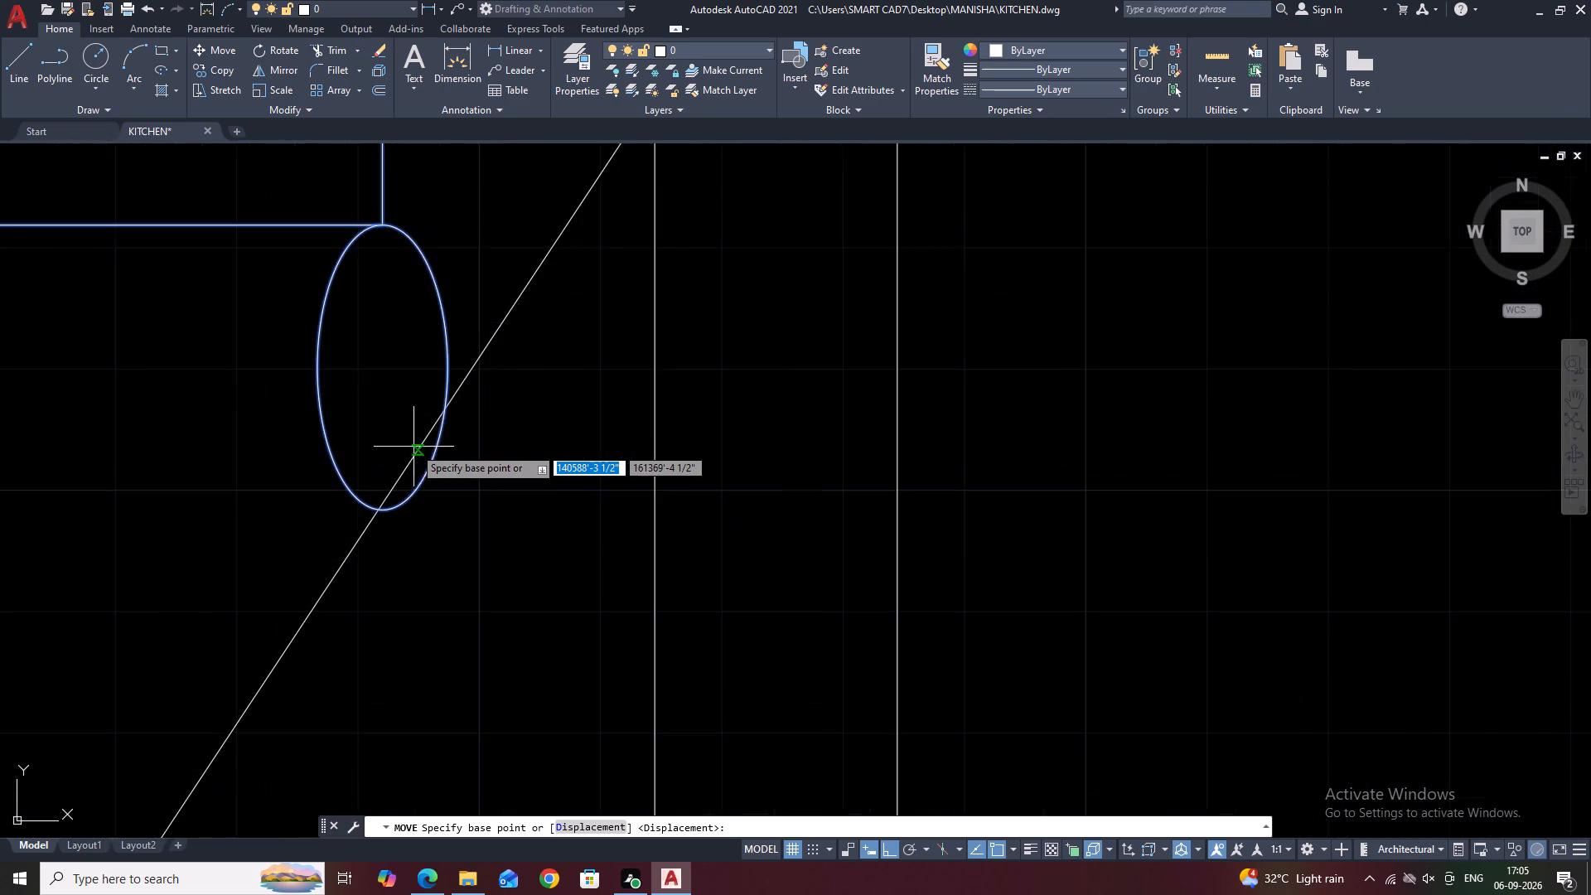
scroll(413, 447, up, 3)
click(436, 499)
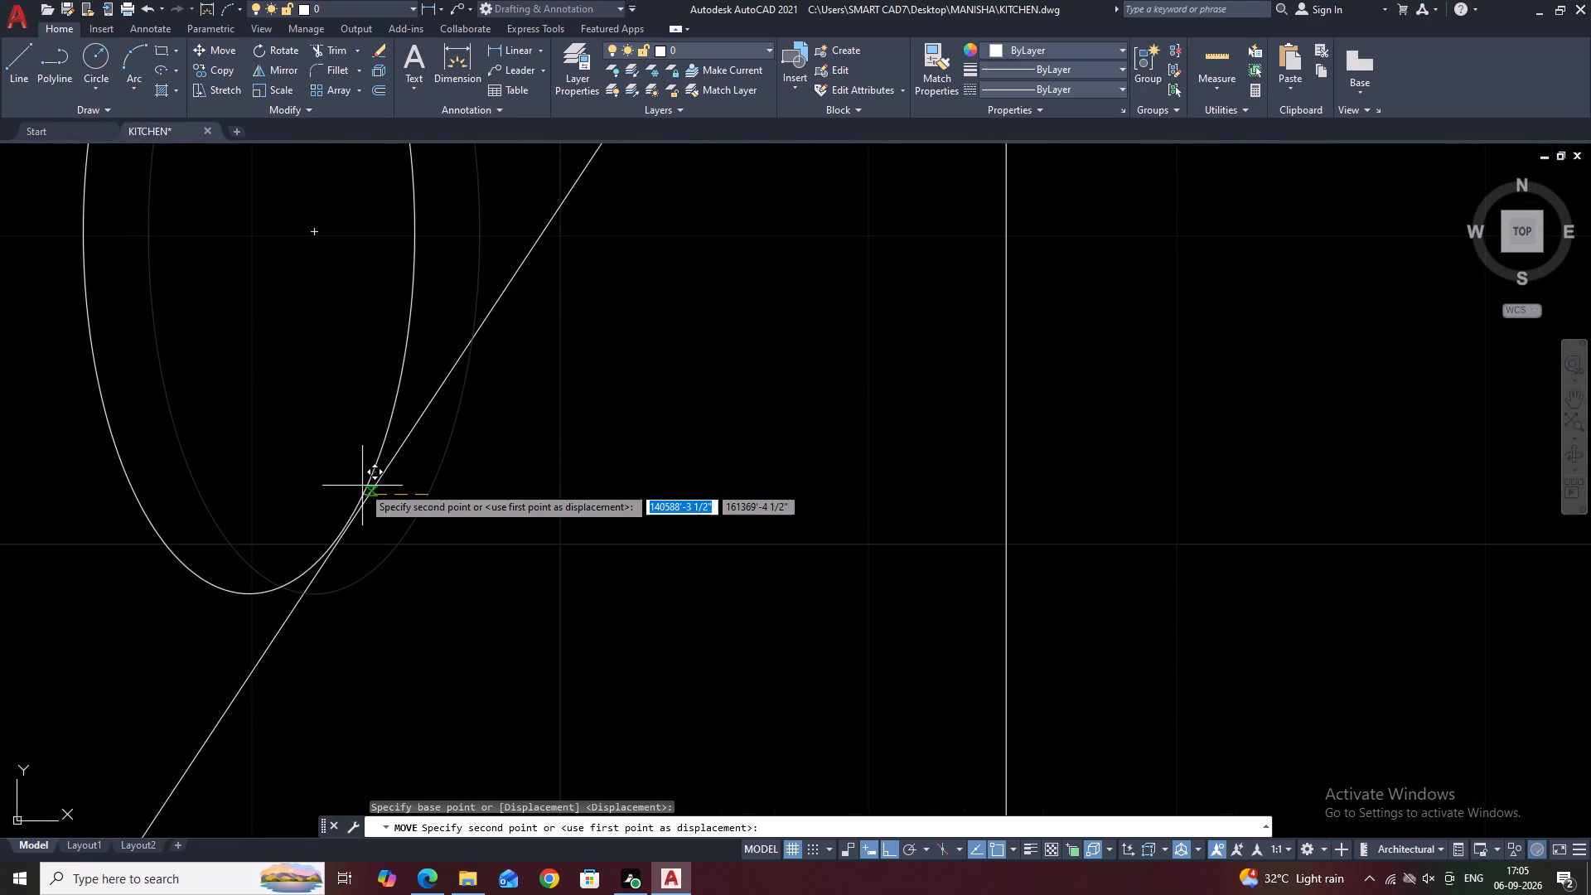
click(360, 489)
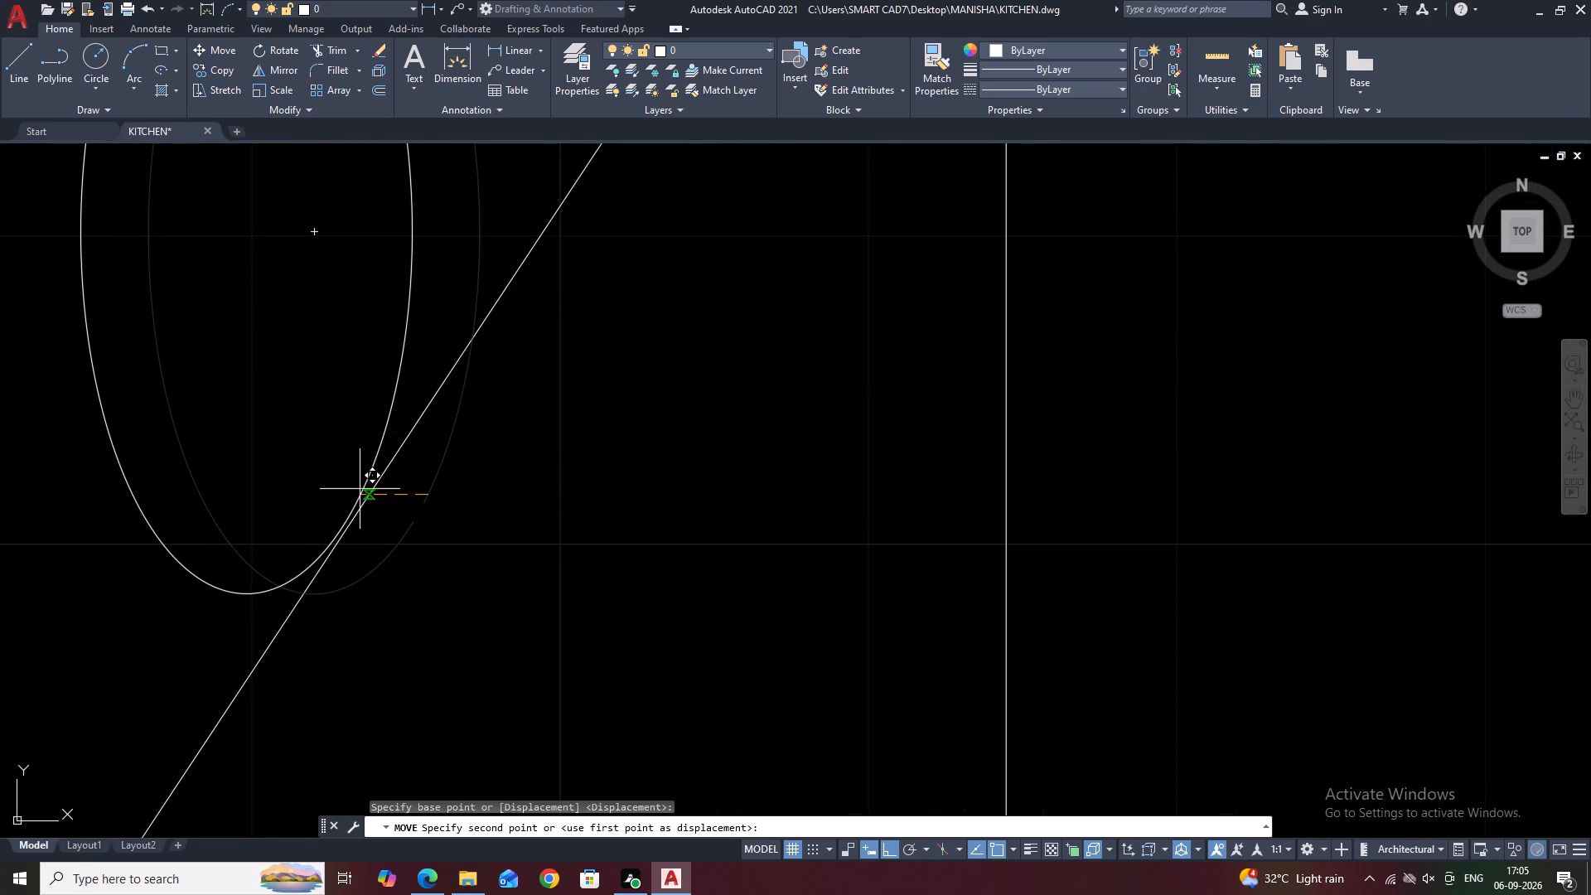
scroll(471, 499, down, 5)
middle_drag(491, 426, 525, 475)
scroll(500, 430, down, 2)
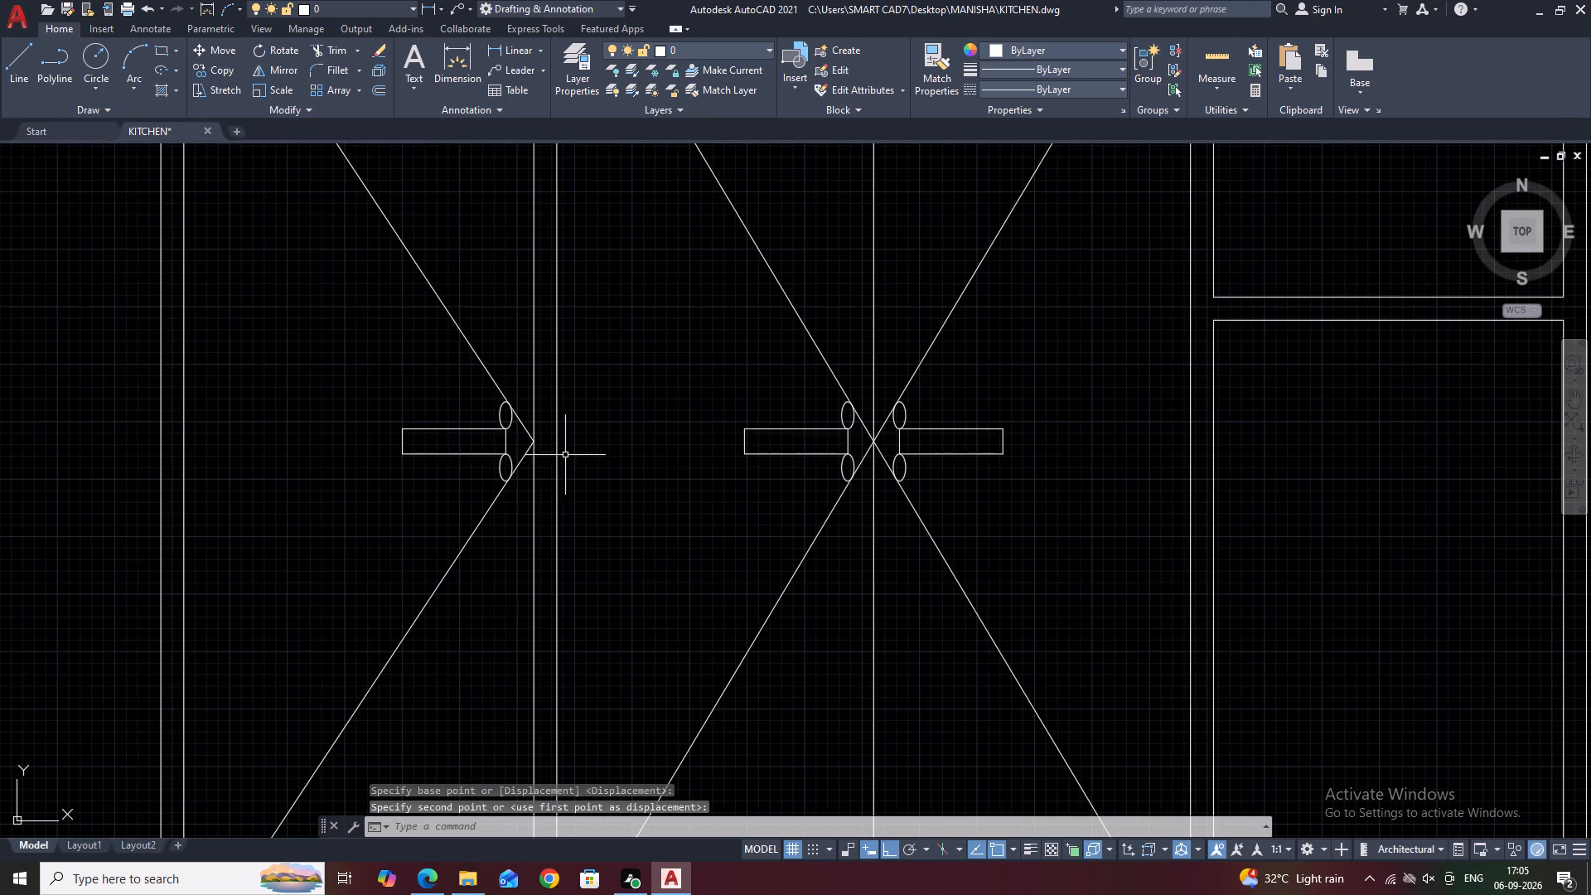
Inspect the wall cabinet and the bottom-left corner of its left panel, where the opening line meets the panel edges.
middle_drag(924, 447, 825, 434)
scroll(833, 448, down, 2)
middle_drag(1010, 452, 936, 452)
middle_drag(963, 500, 963, 501)
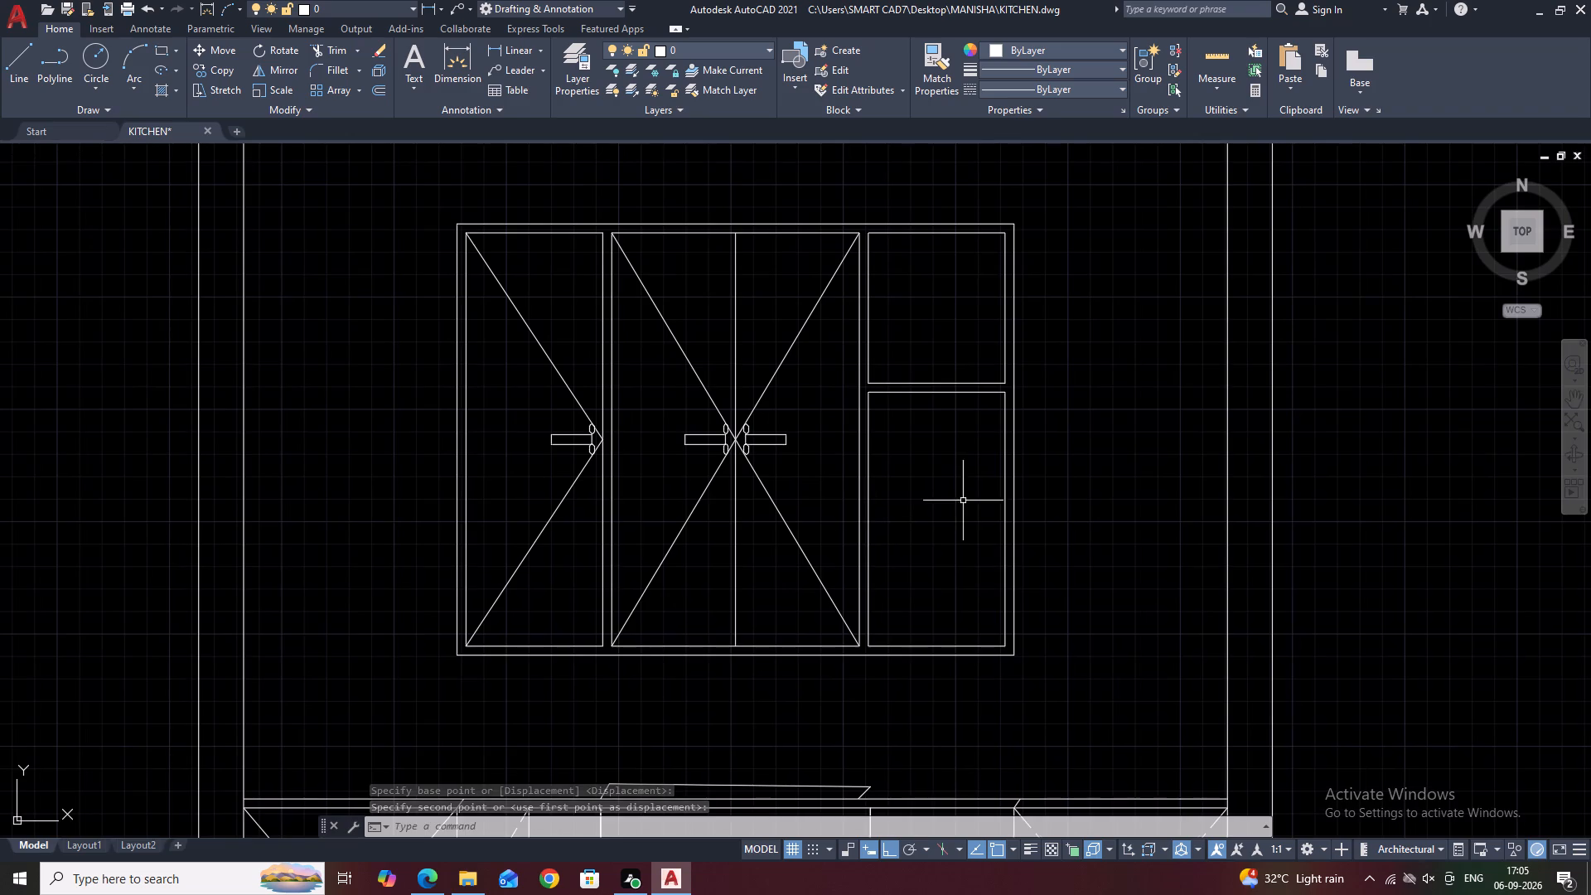
middle_drag(963, 501, 941, 457)
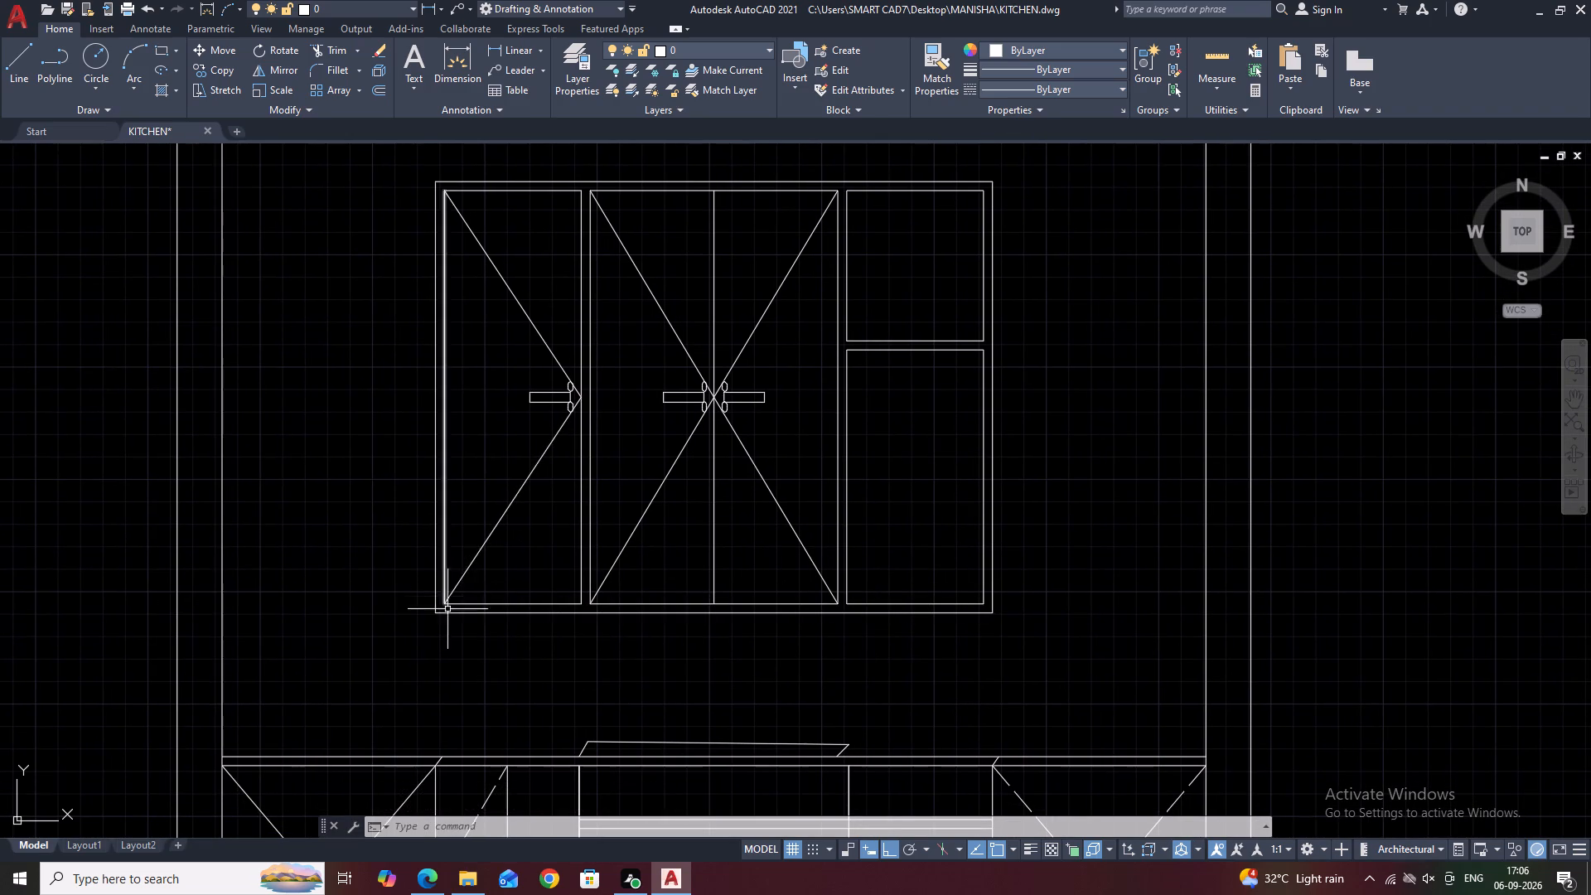
scroll(447, 610, up, 7)
middle_drag(445, 573, 588, 511)
scroll(520, 575, up, 4)
scroll(621, 625, up, 5)
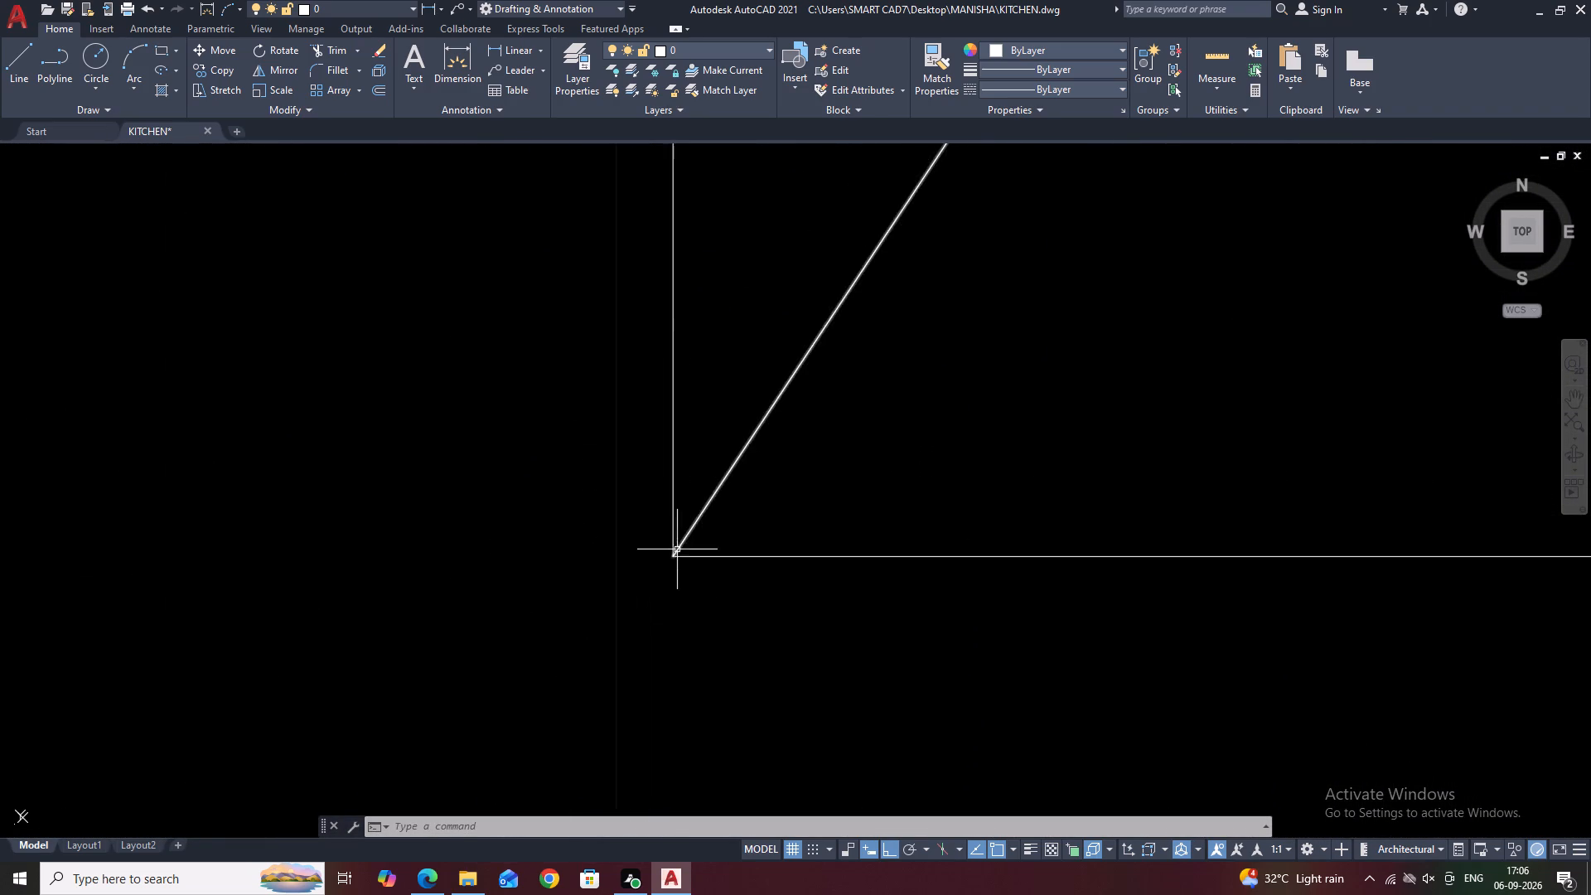
scroll(677, 549, up, 4)
scroll(592, 628, up, 2)
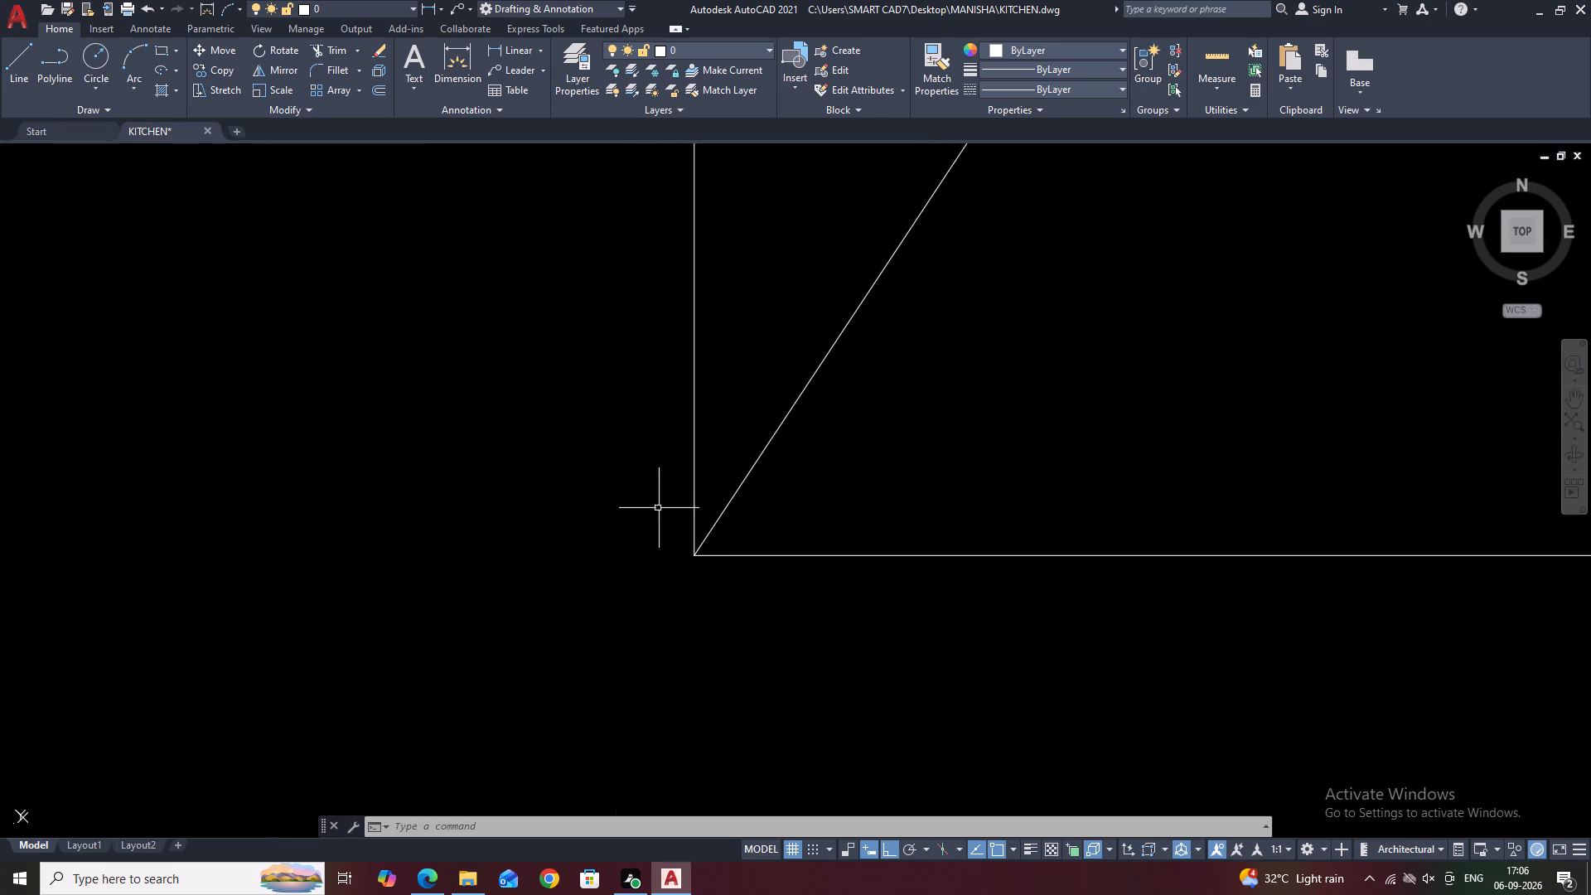
scroll(641, 503, up, 2)
drag(670, 475, 674, 486)
drag(811, 729, 810, 722)
scroll(690, 588, down, 4)
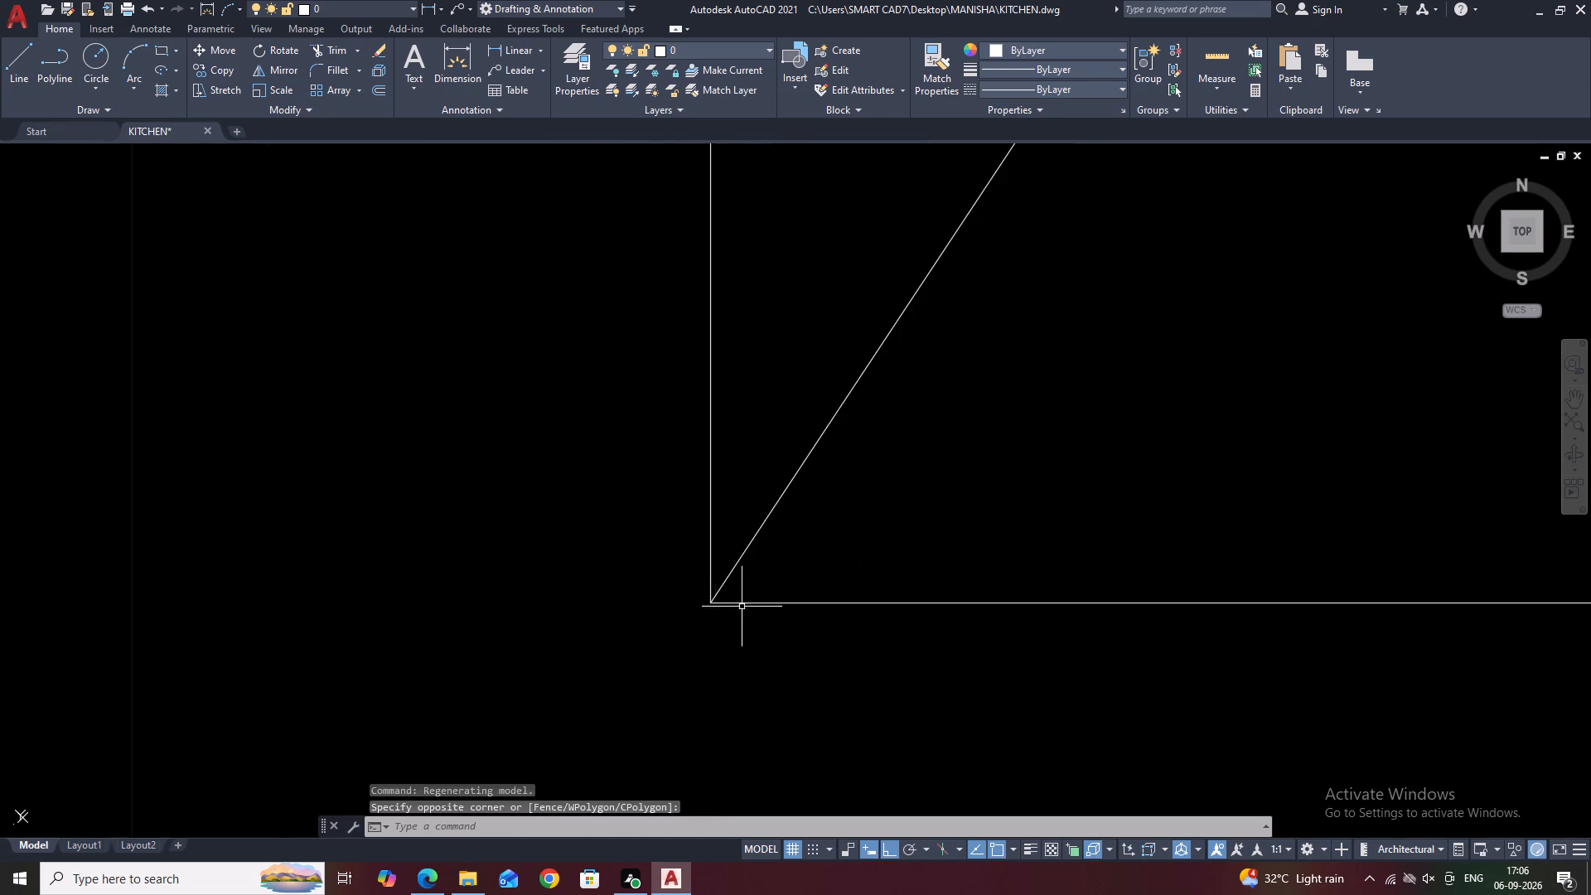
scroll(742, 607, down, 20)
scroll(742, 607, down, 6)
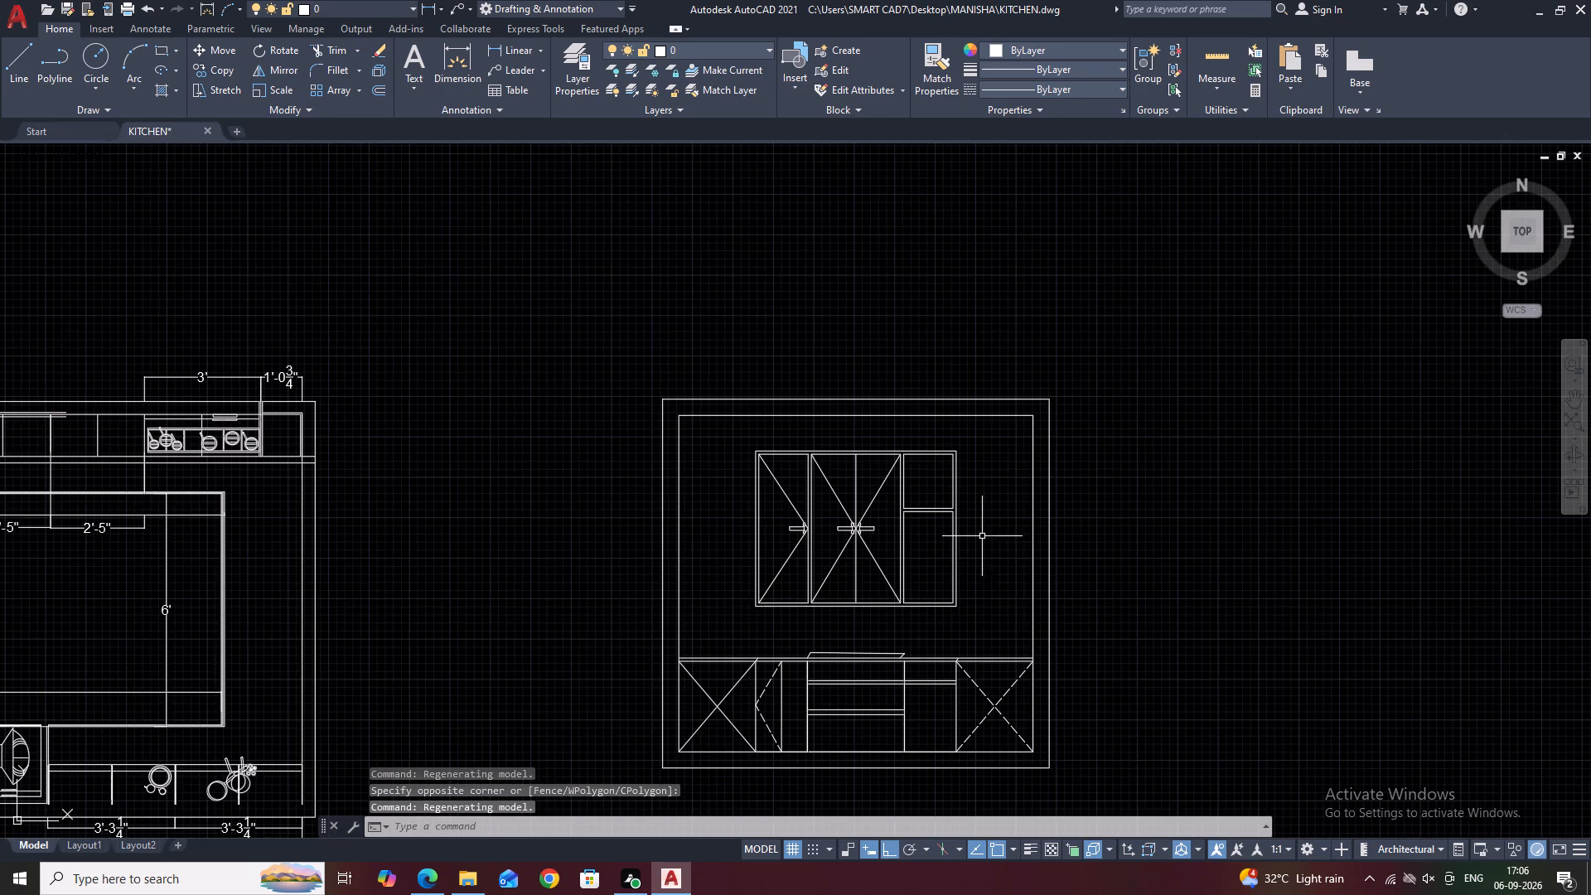
Review the wall cabinet's right-hand panels and the complete kitchen elevation.
middle_drag(982, 537, 939, 475)
scroll(899, 474, up, 2)
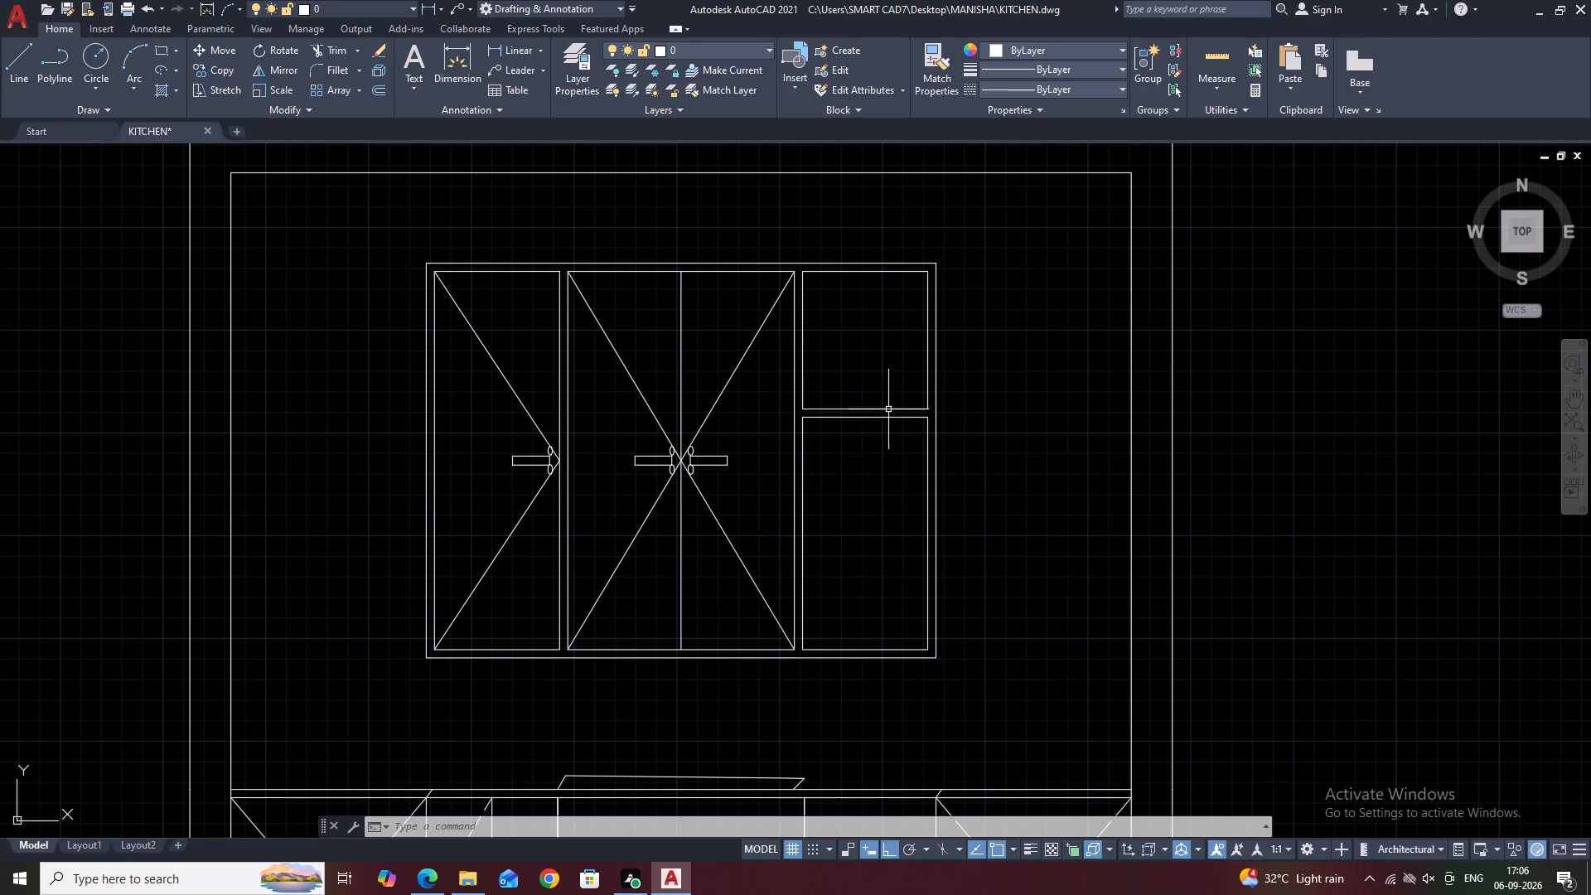
scroll(872, 410, up, 2)
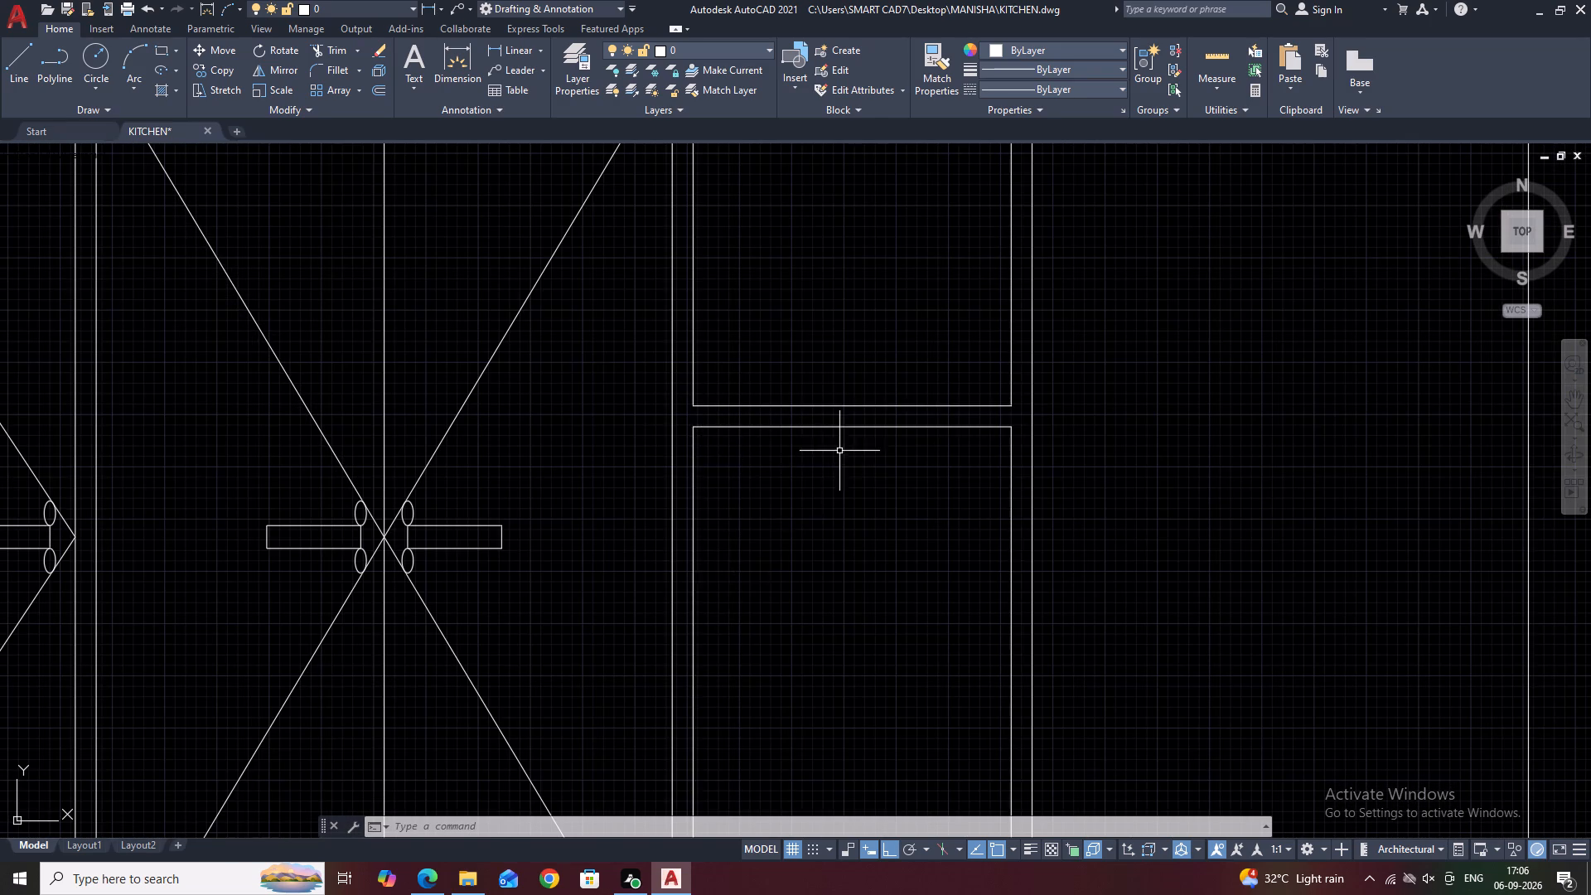
scroll(840, 451, down, 2)
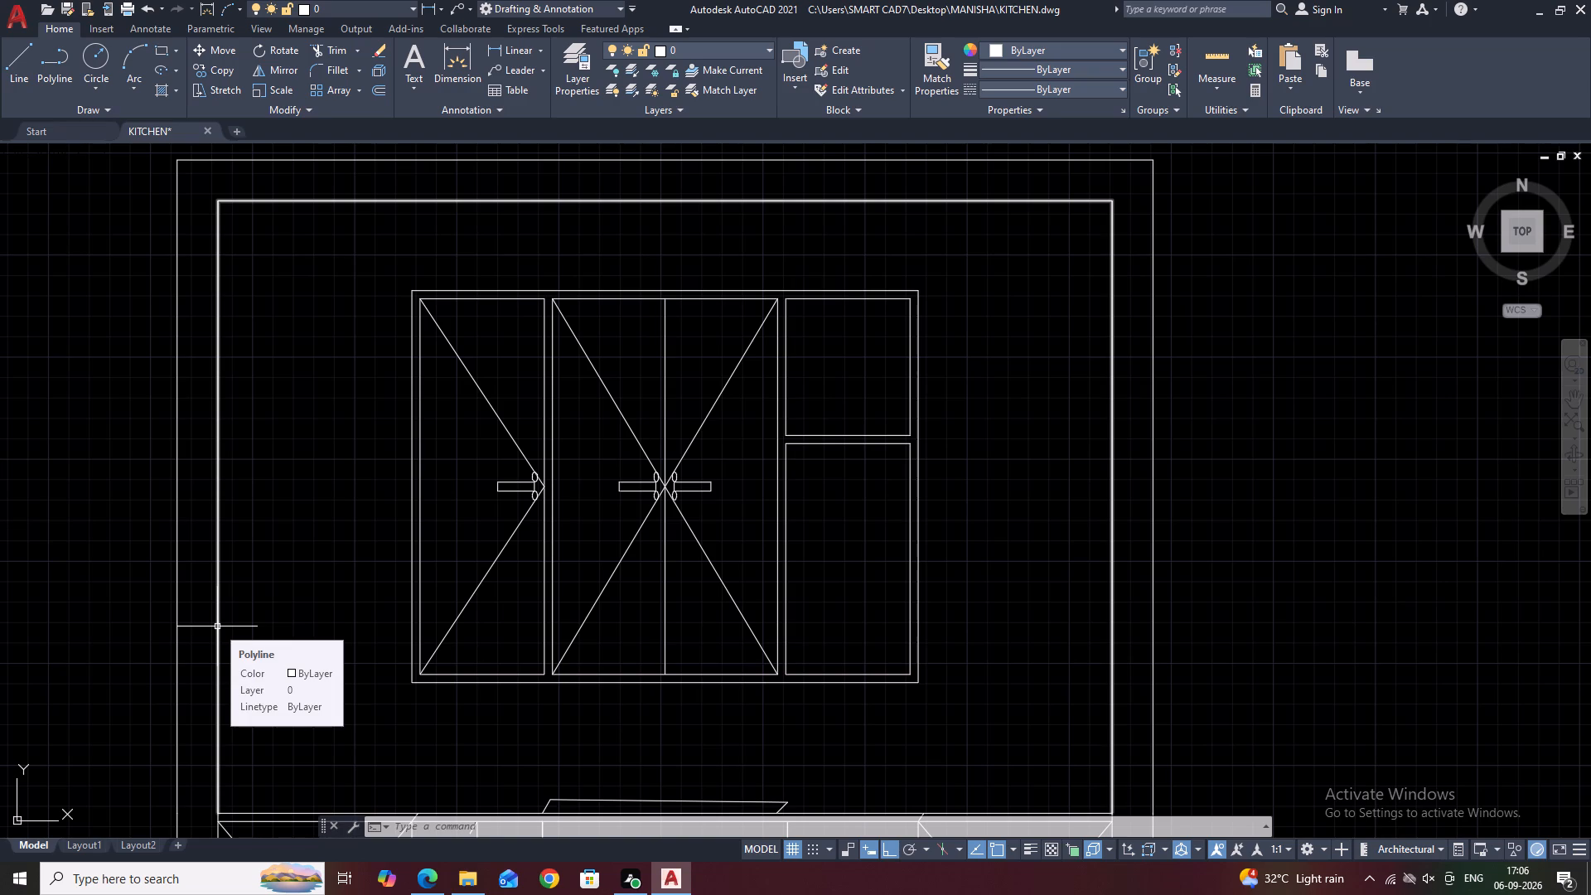
scroll(458, 505, down, 1)
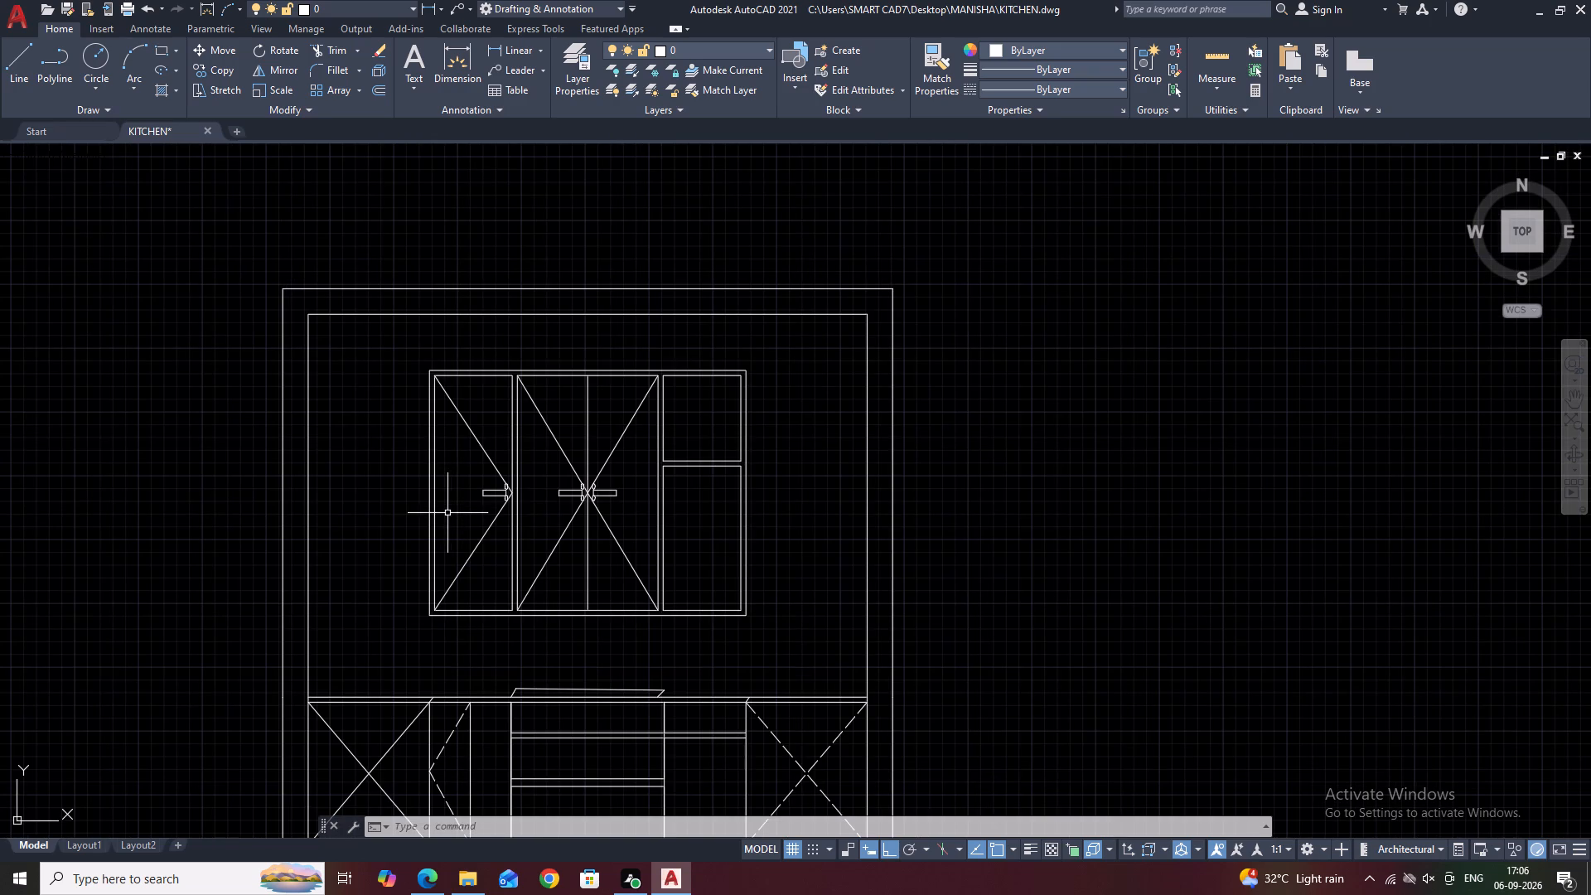
scroll(687, 524, down, 1)
middle_drag(701, 634, 763, 456)
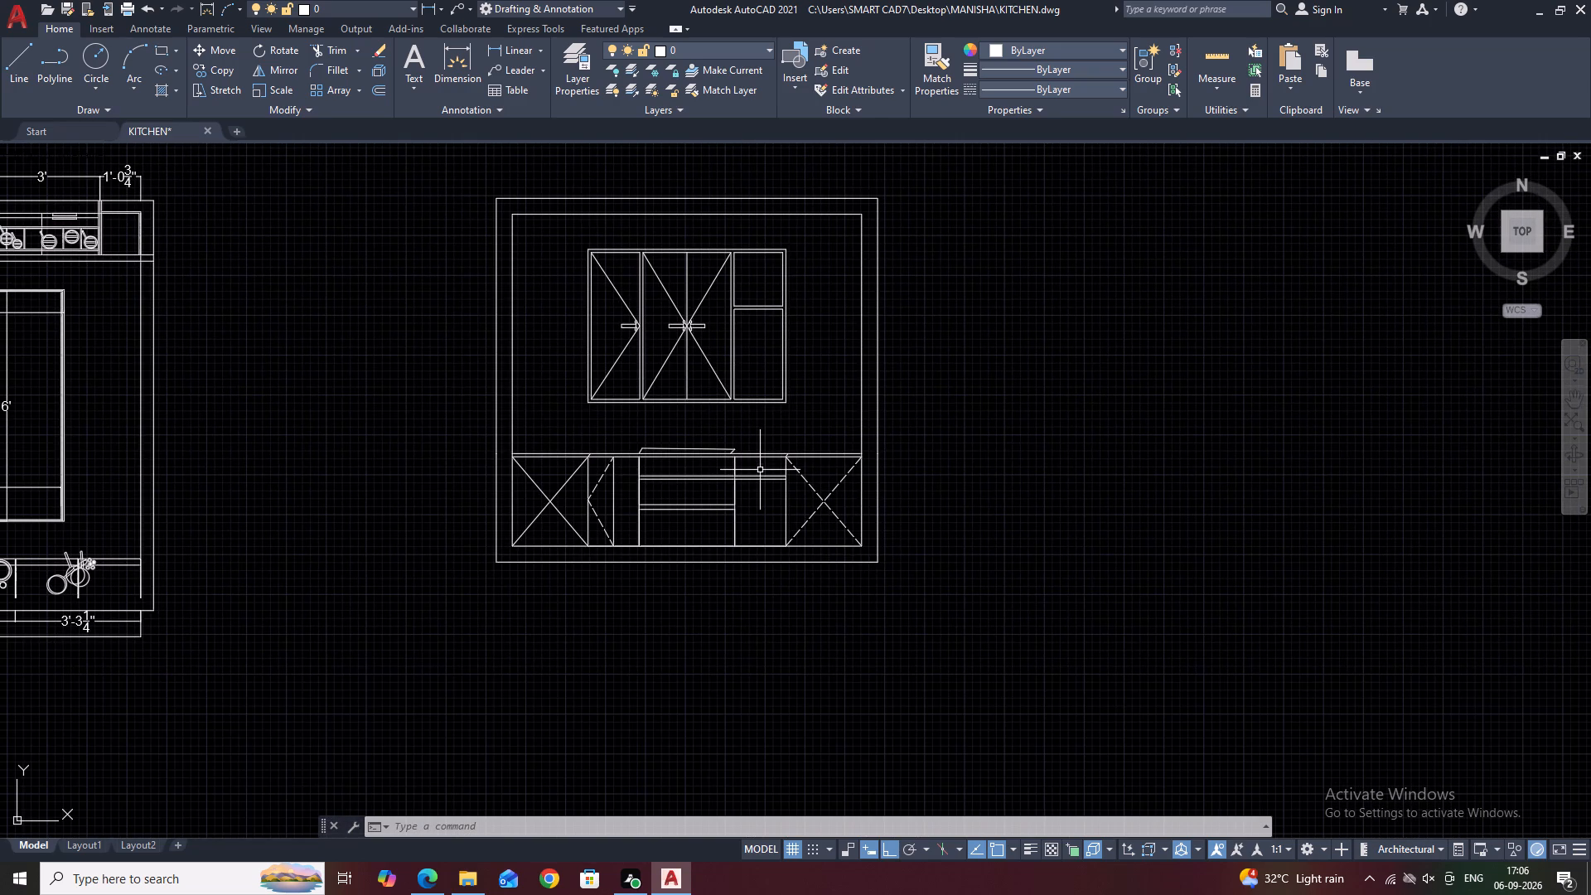
middle_drag(646, 353, 681, 442)
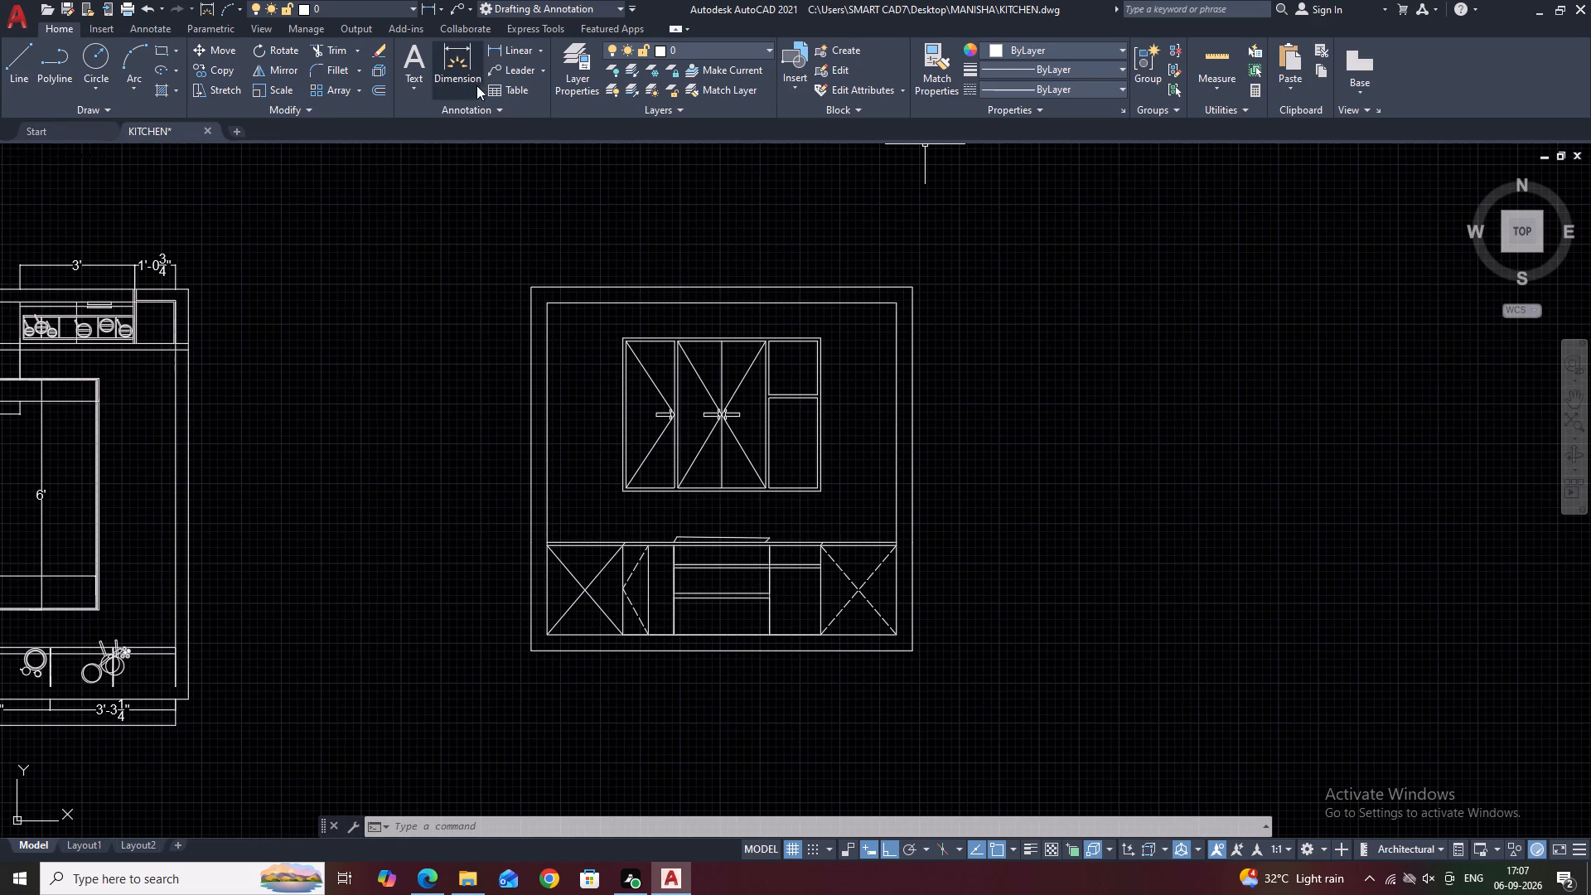
Add a linear dimension for the elevation's overall width above the outer frame, between its two top corners.
click(522, 54)
scroll(494, 283, up, 1)
middle_drag(750, 289, 636, 302)
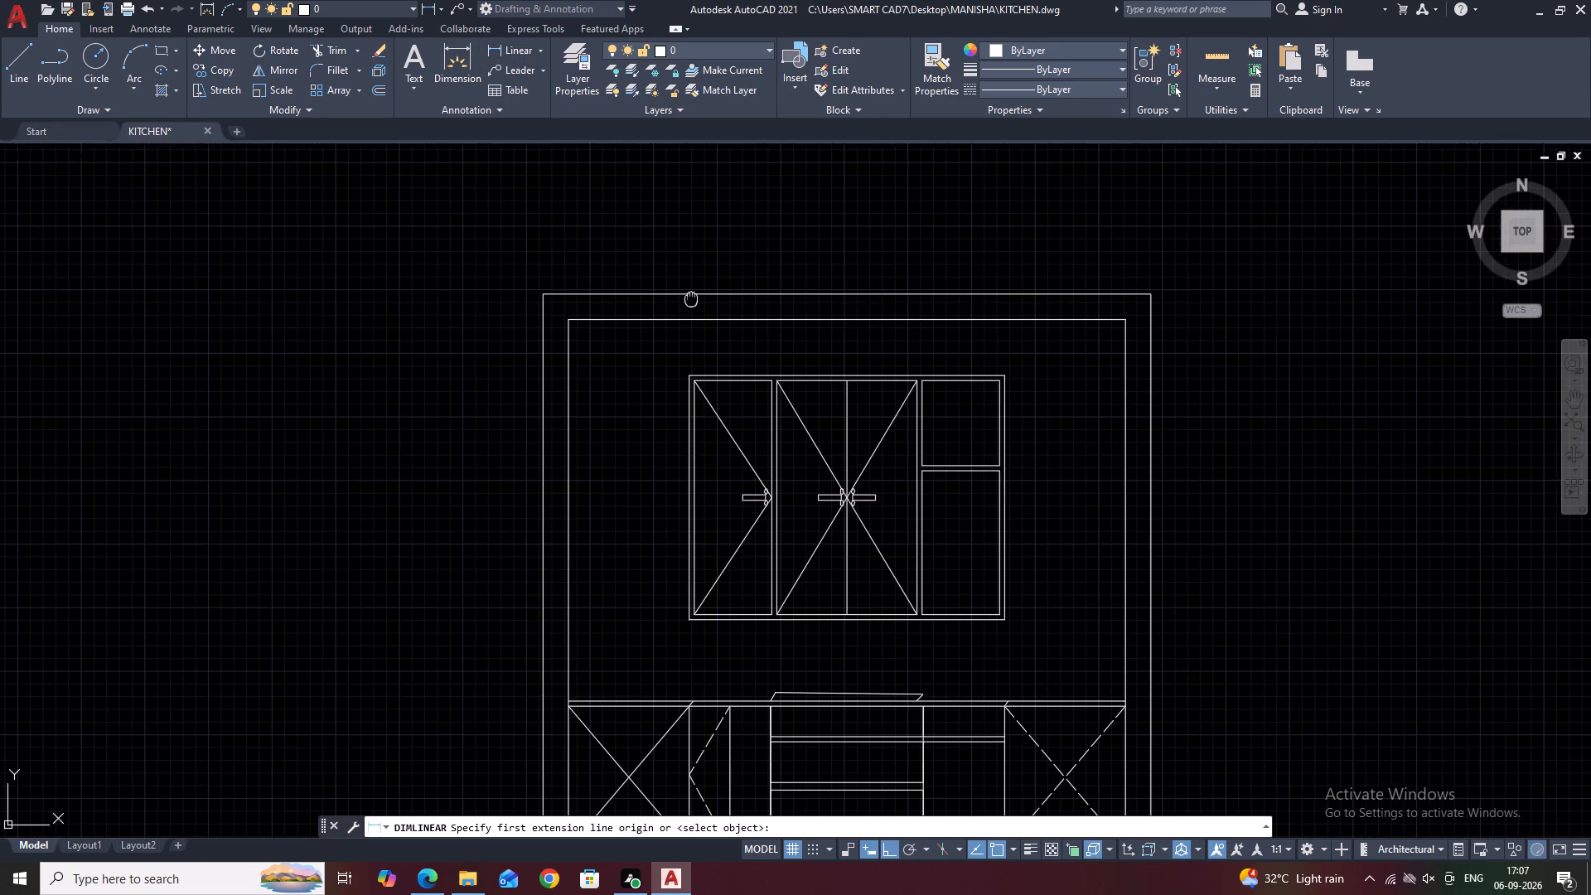
middle_drag(636, 302, 487, 298)
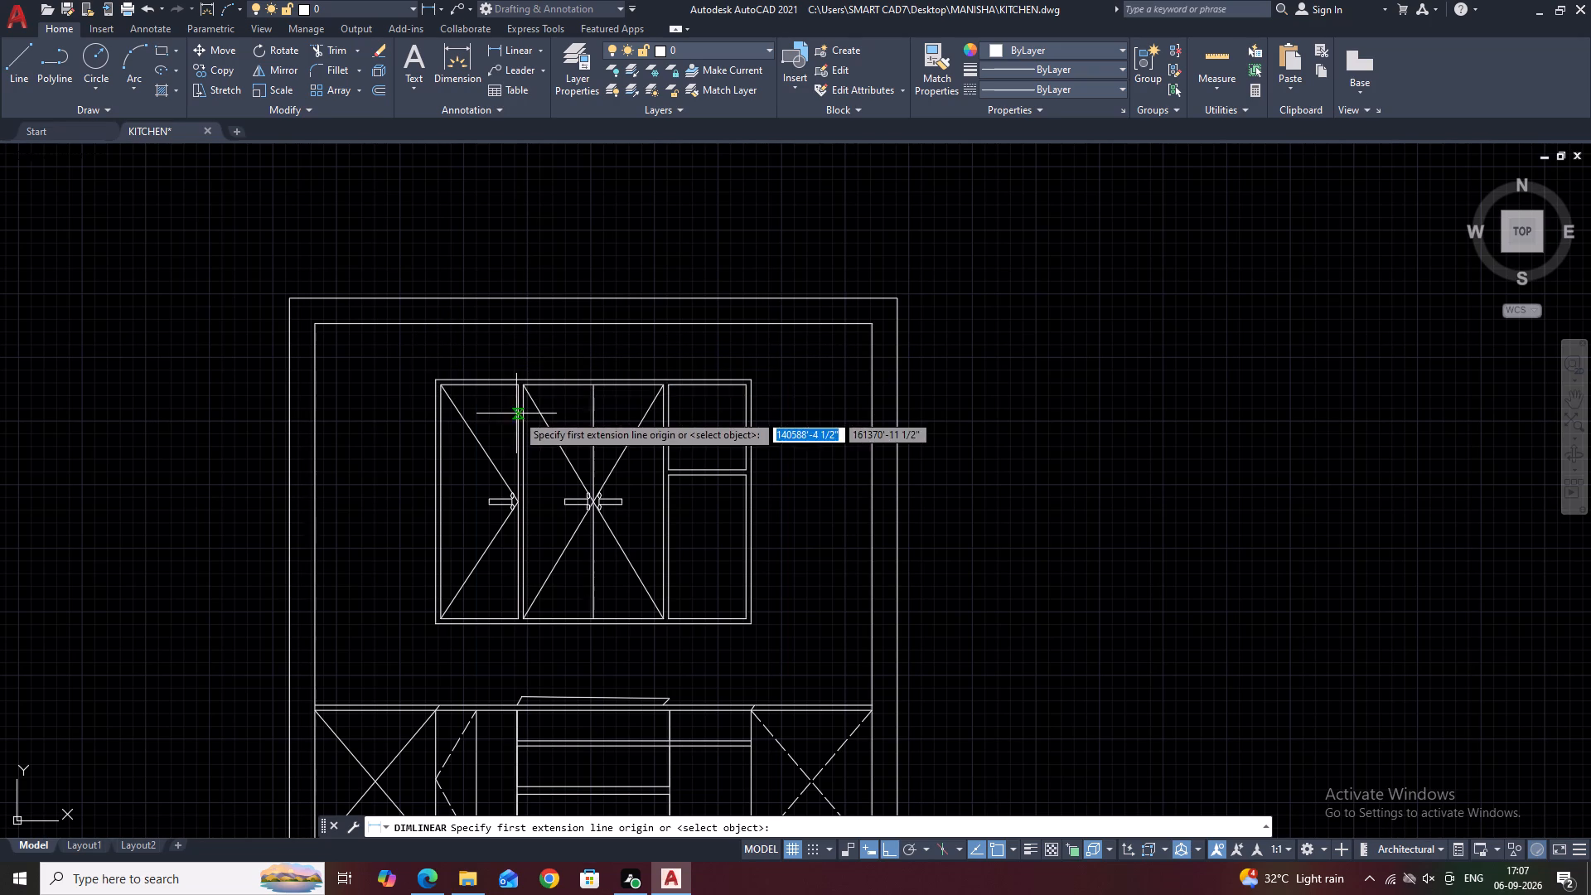
click(288, 296)
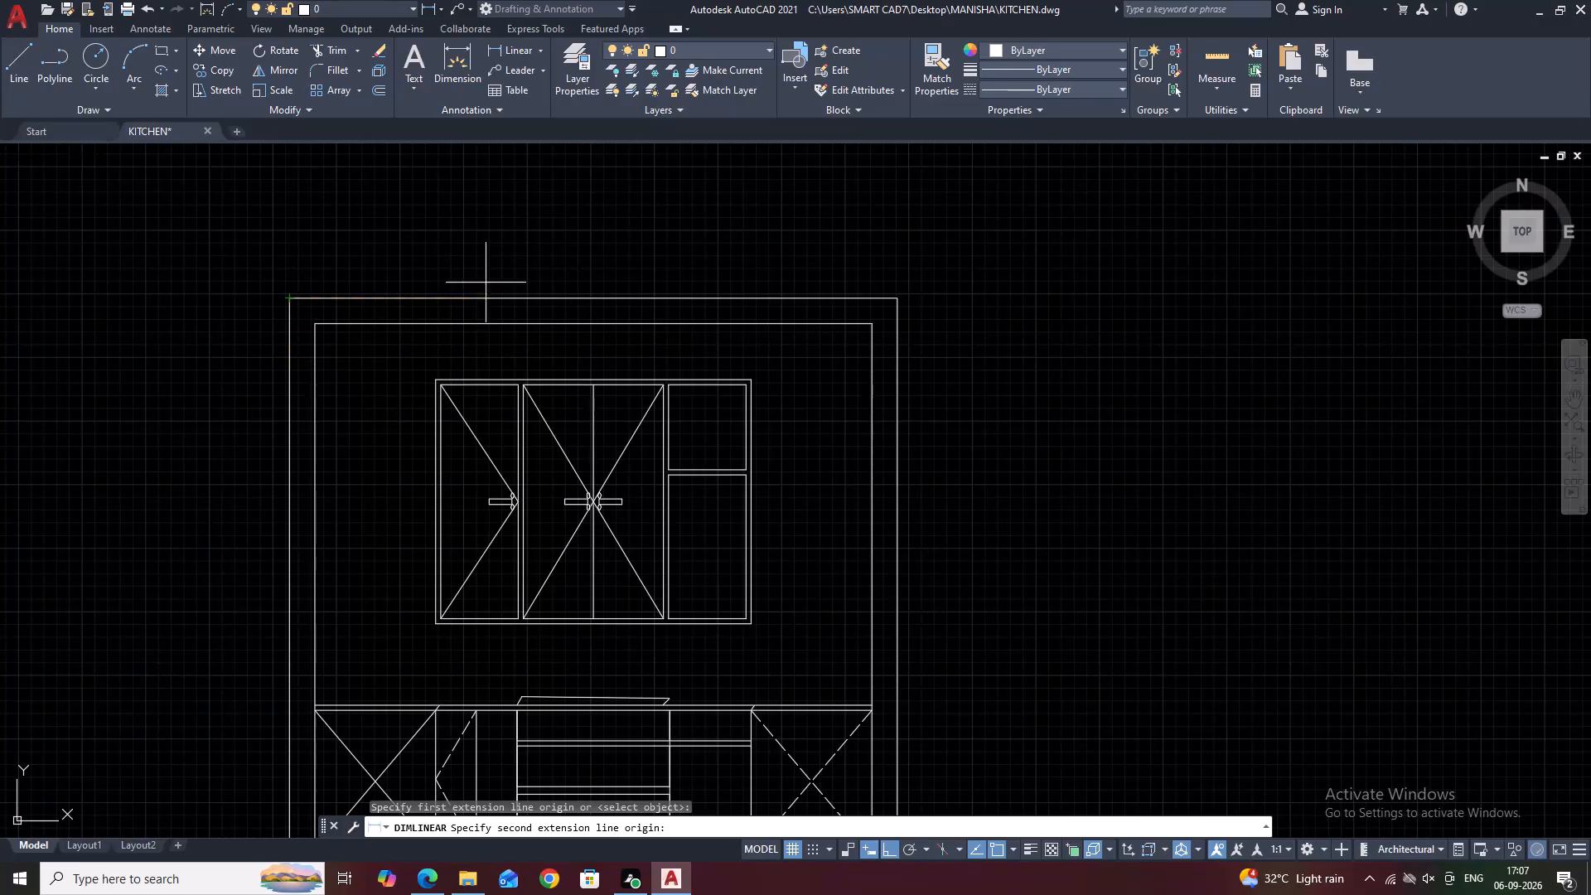
click(894, 299)
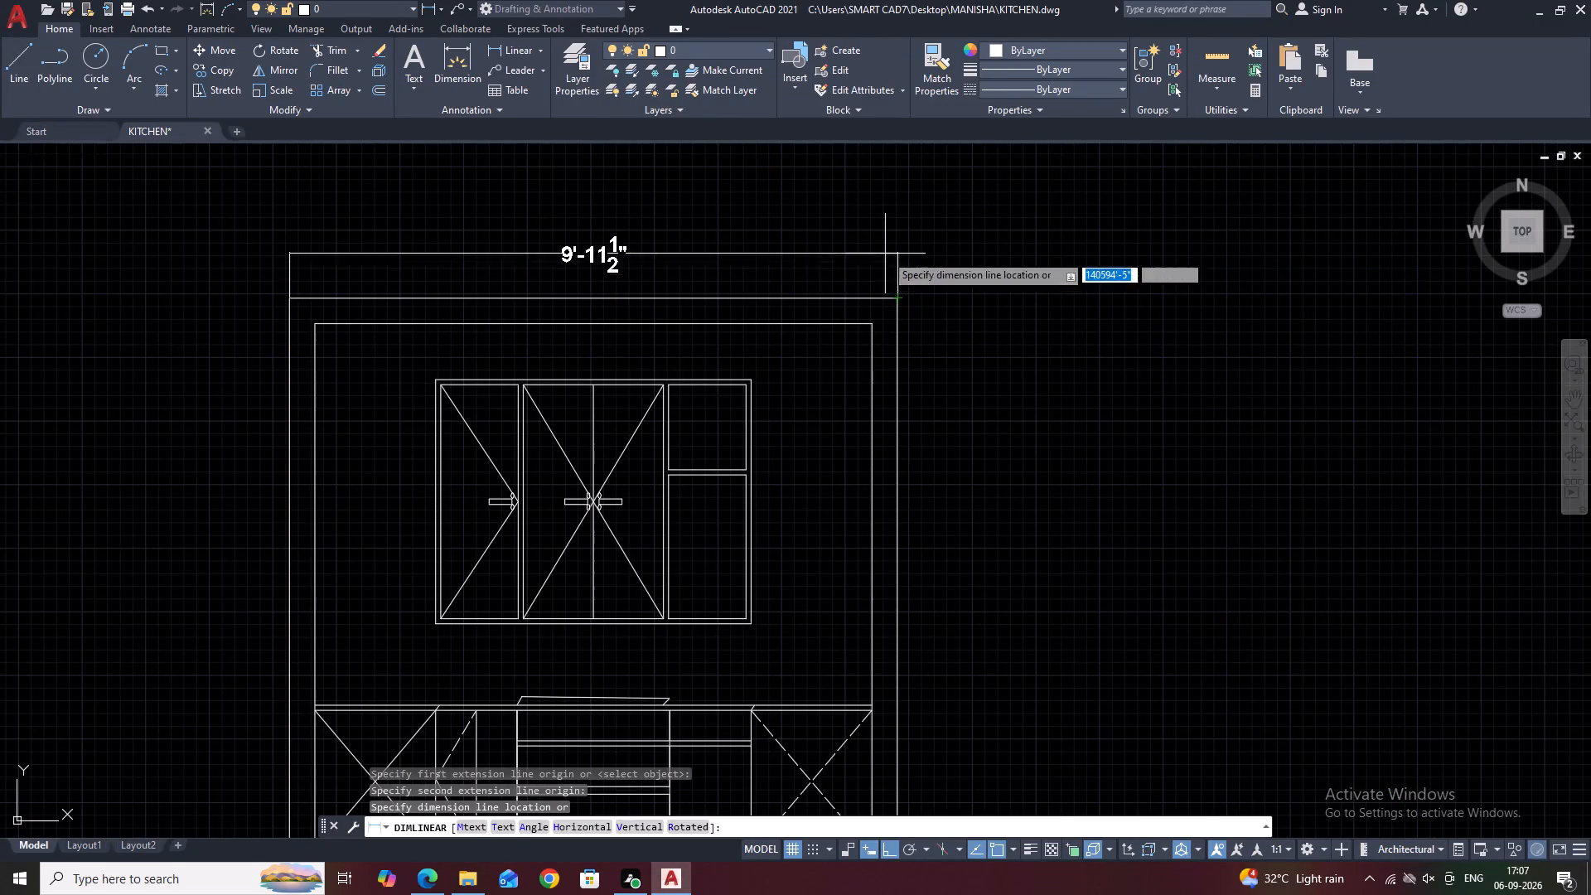
click(885, 254)
Add a linear dimension for the elevation's overall height beside the outer frame's right edge, between its top-right and bottom-right corners.
click(519, 56)
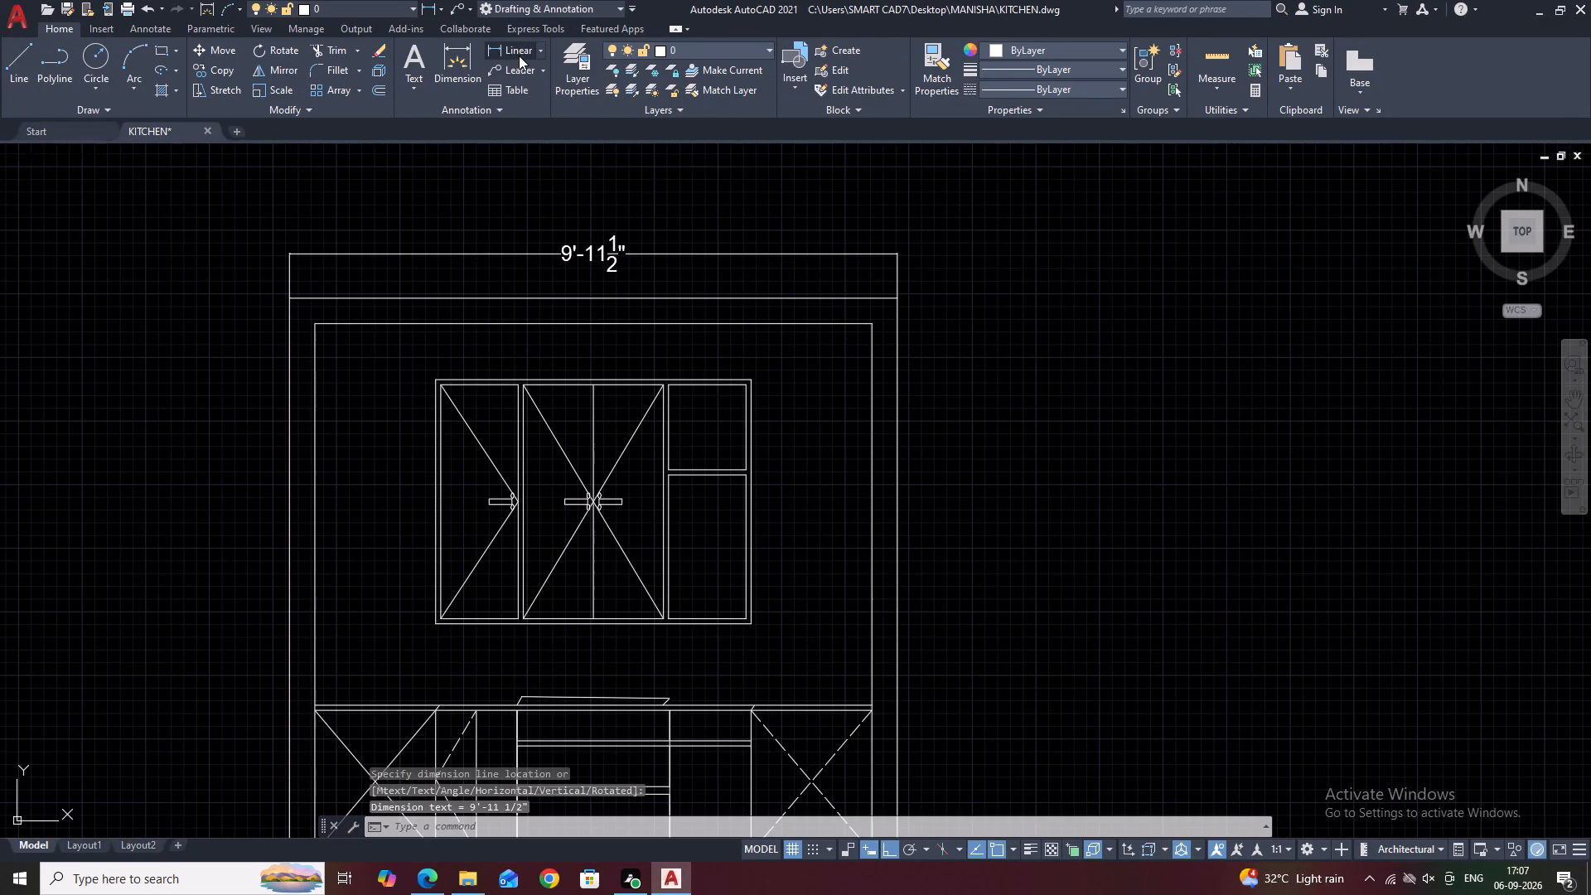
scroll(618, 110, down, 2)
middle_drag(749, 210, 745, 148)
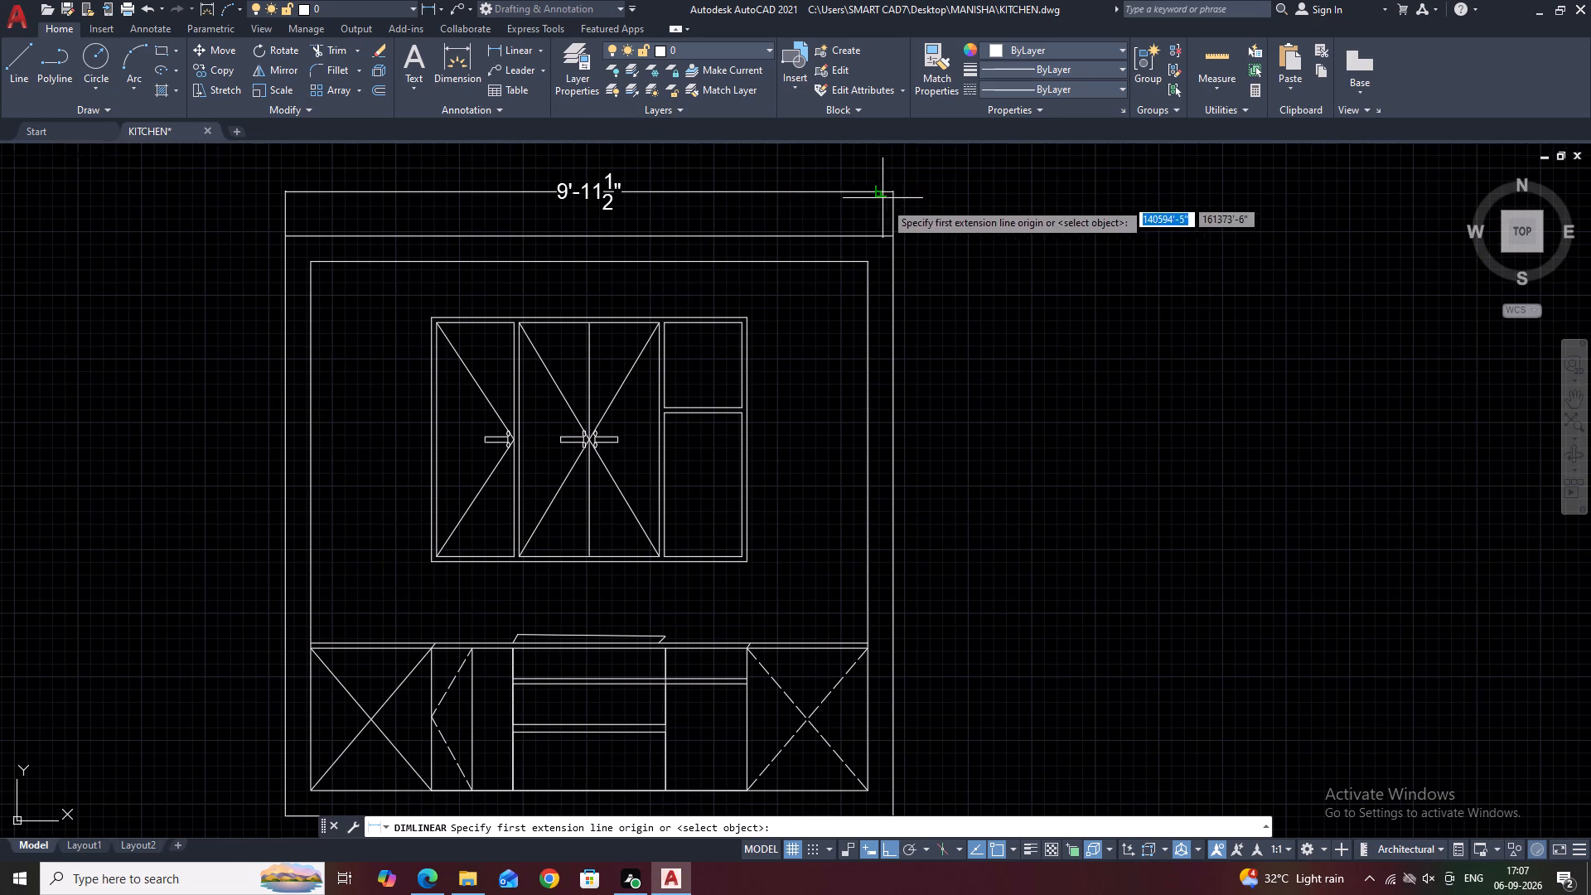
click(893, 238)
scroll(893, 238, down, 1)
scroll(902, 369, down, 2)
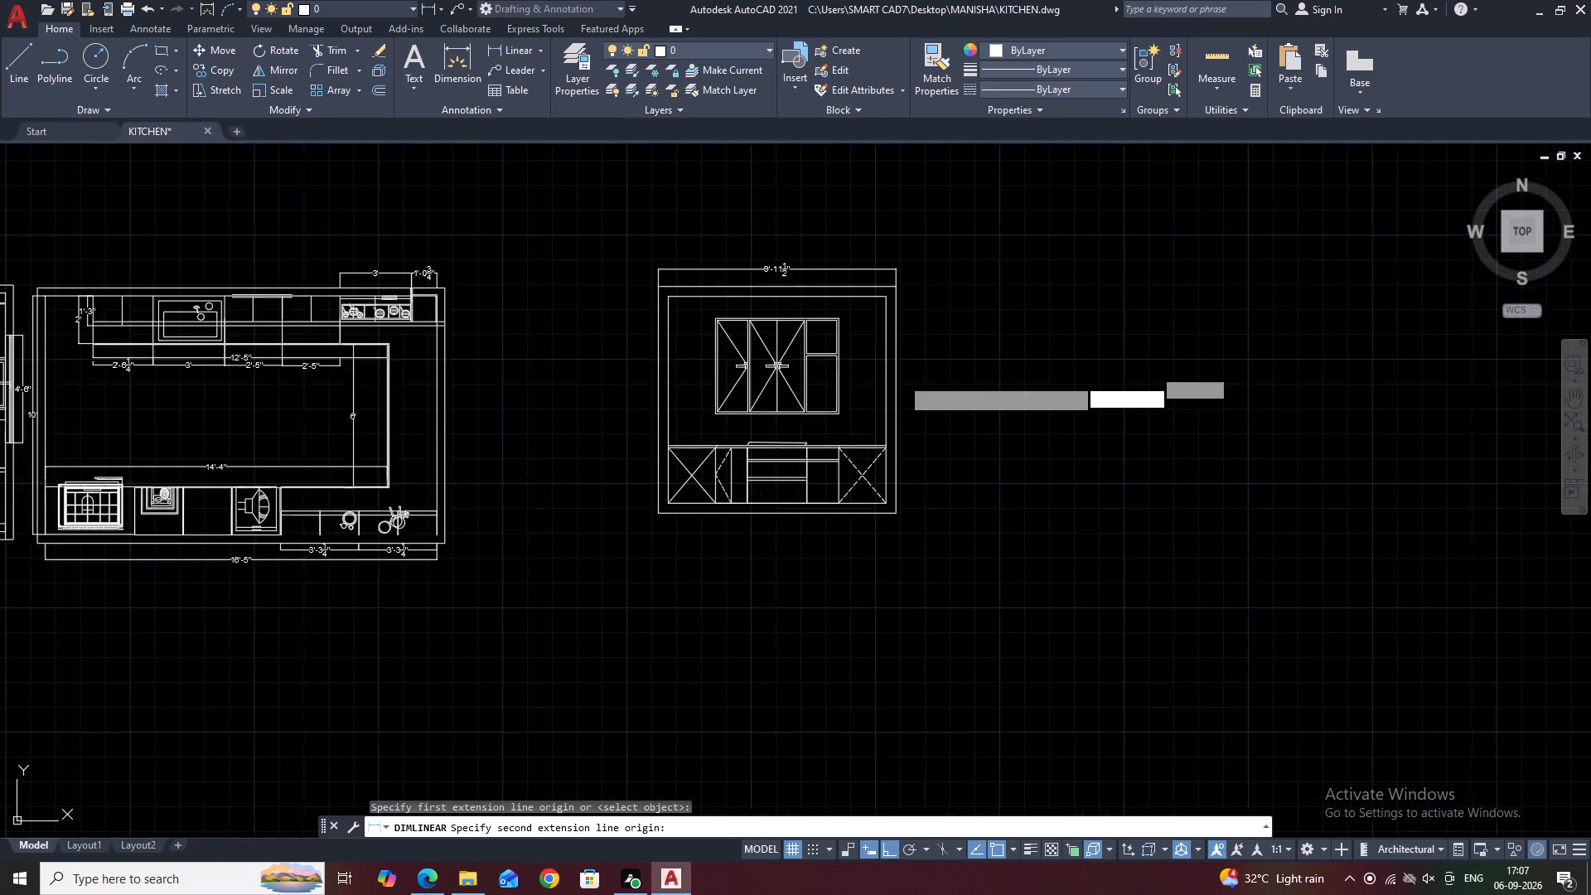
scroll(902, 457, up, 3)
click(879, 472)
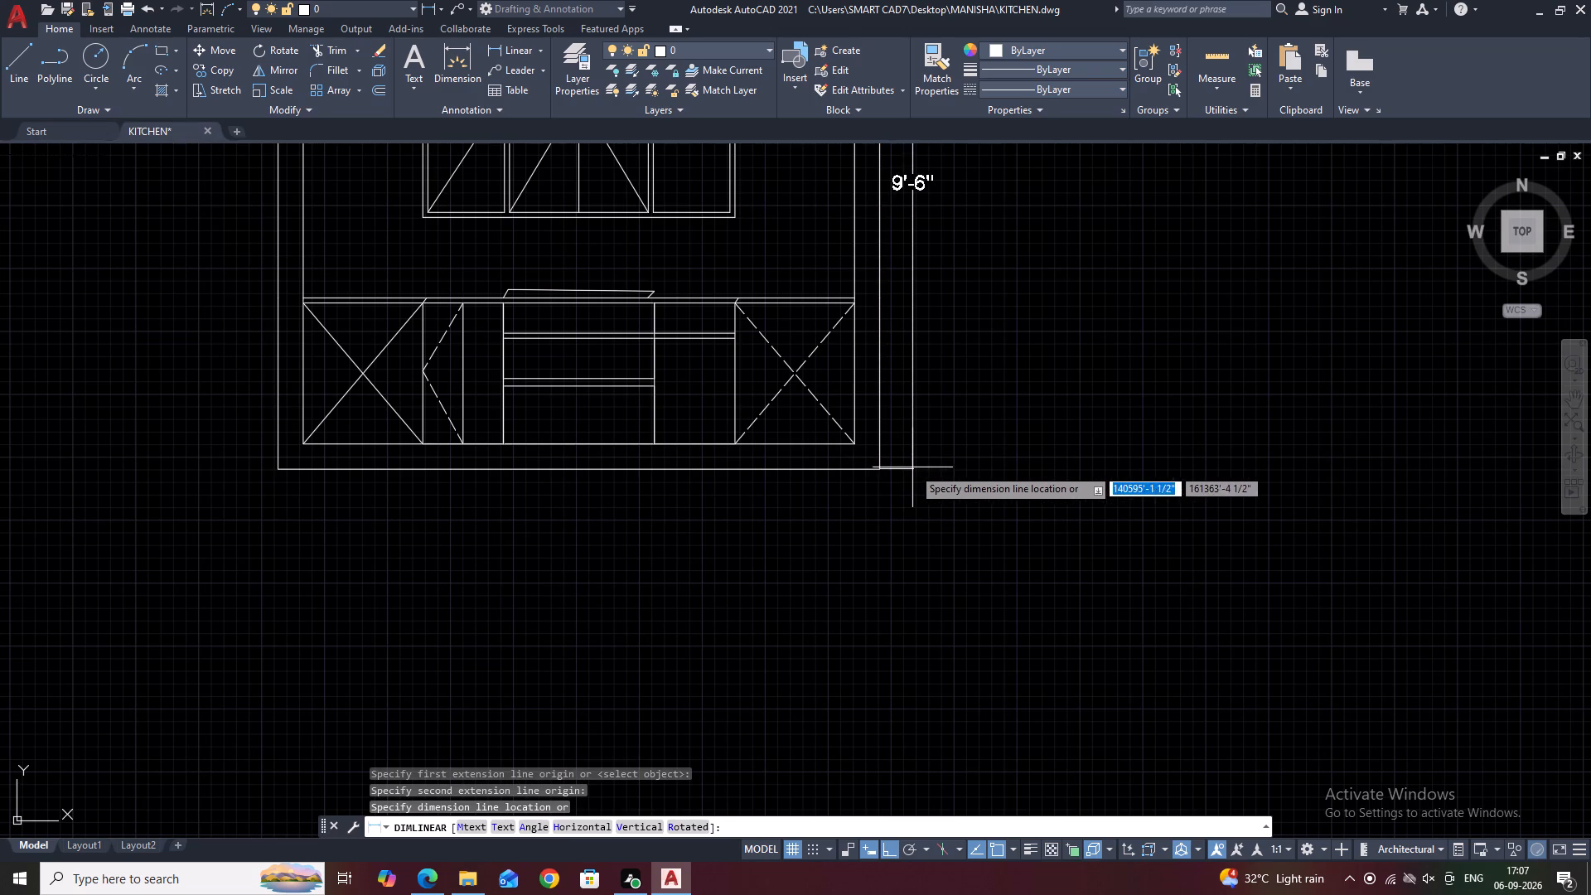
click(935, 465)
Stretch the lower end of the overall height dimension up to the countertop's top line level on the outer frame.
scroll(935, 397, down, 2)
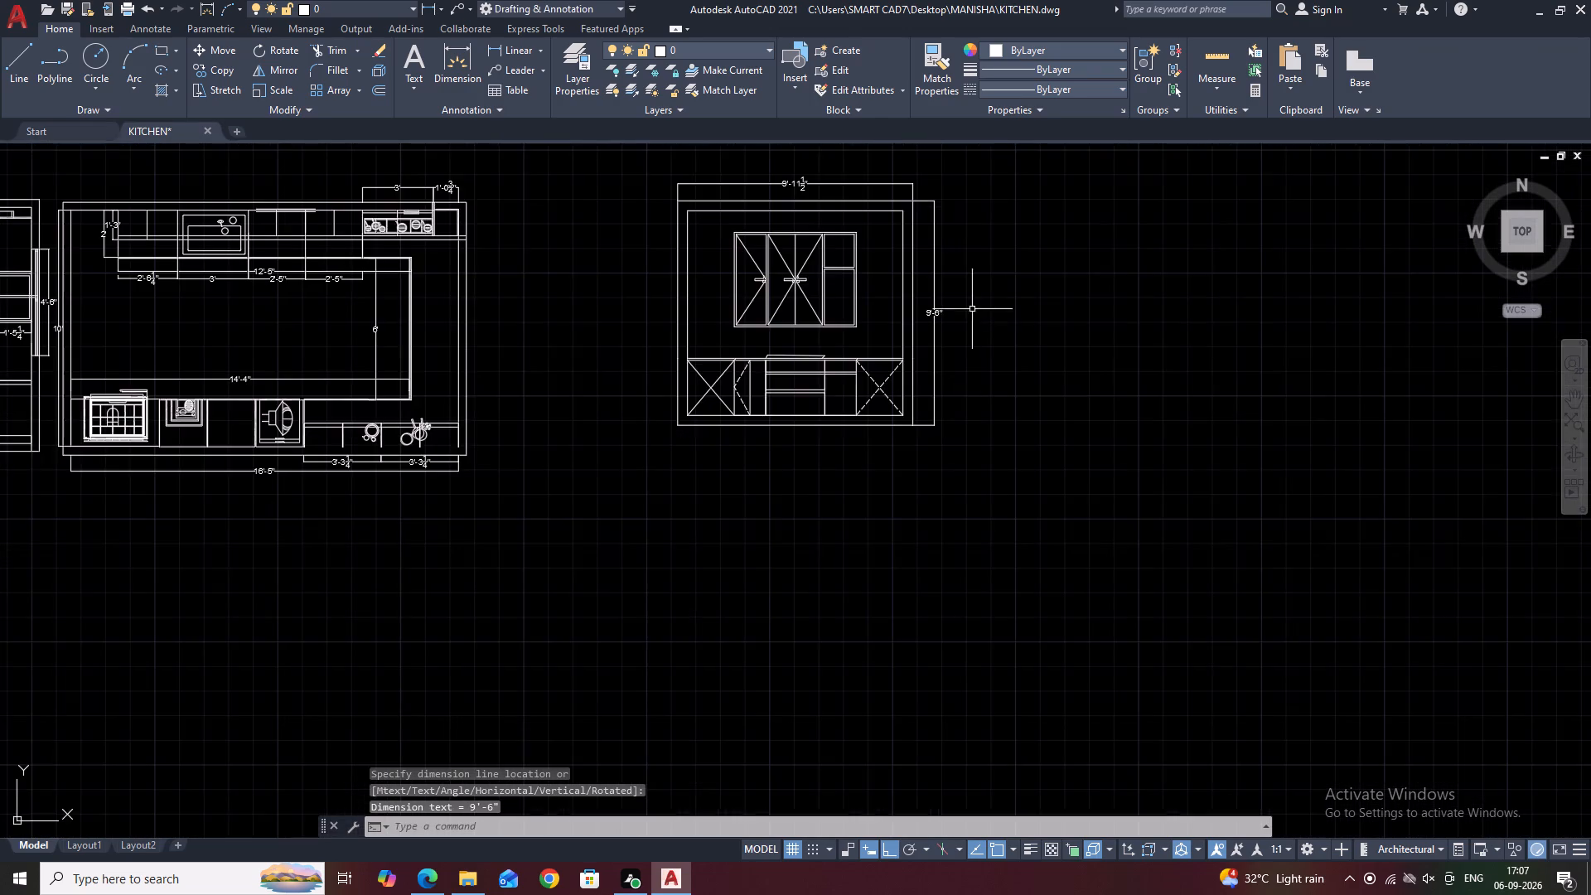
middle_drag(973, 317, 961, 368)
click(928, 477)
click(921, 462)
scroll(907, 481, up, 2)
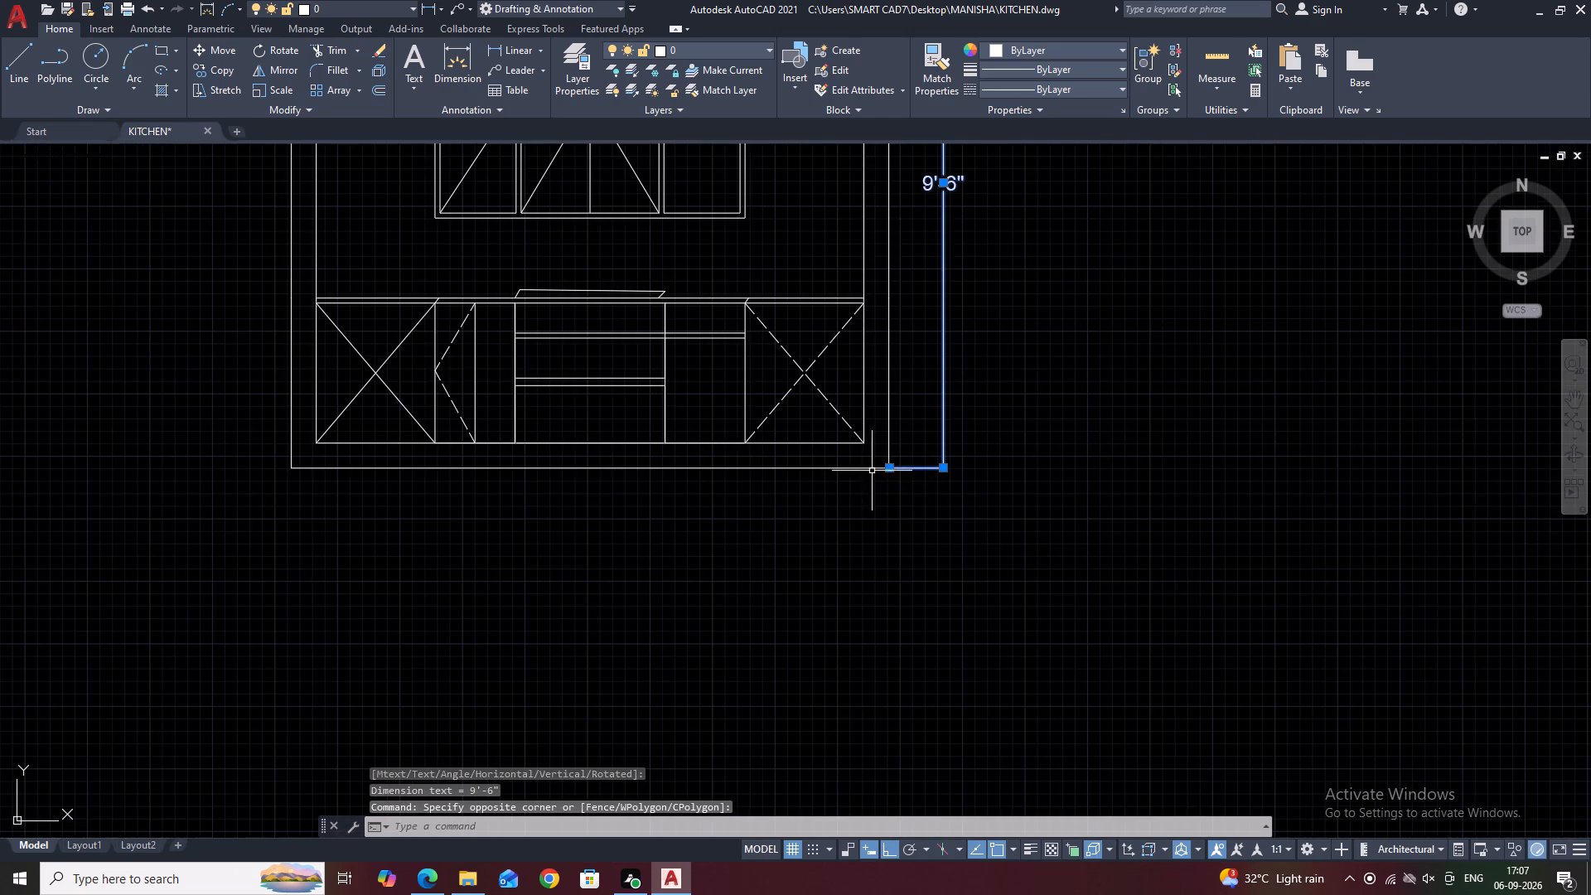
click(888, 470)
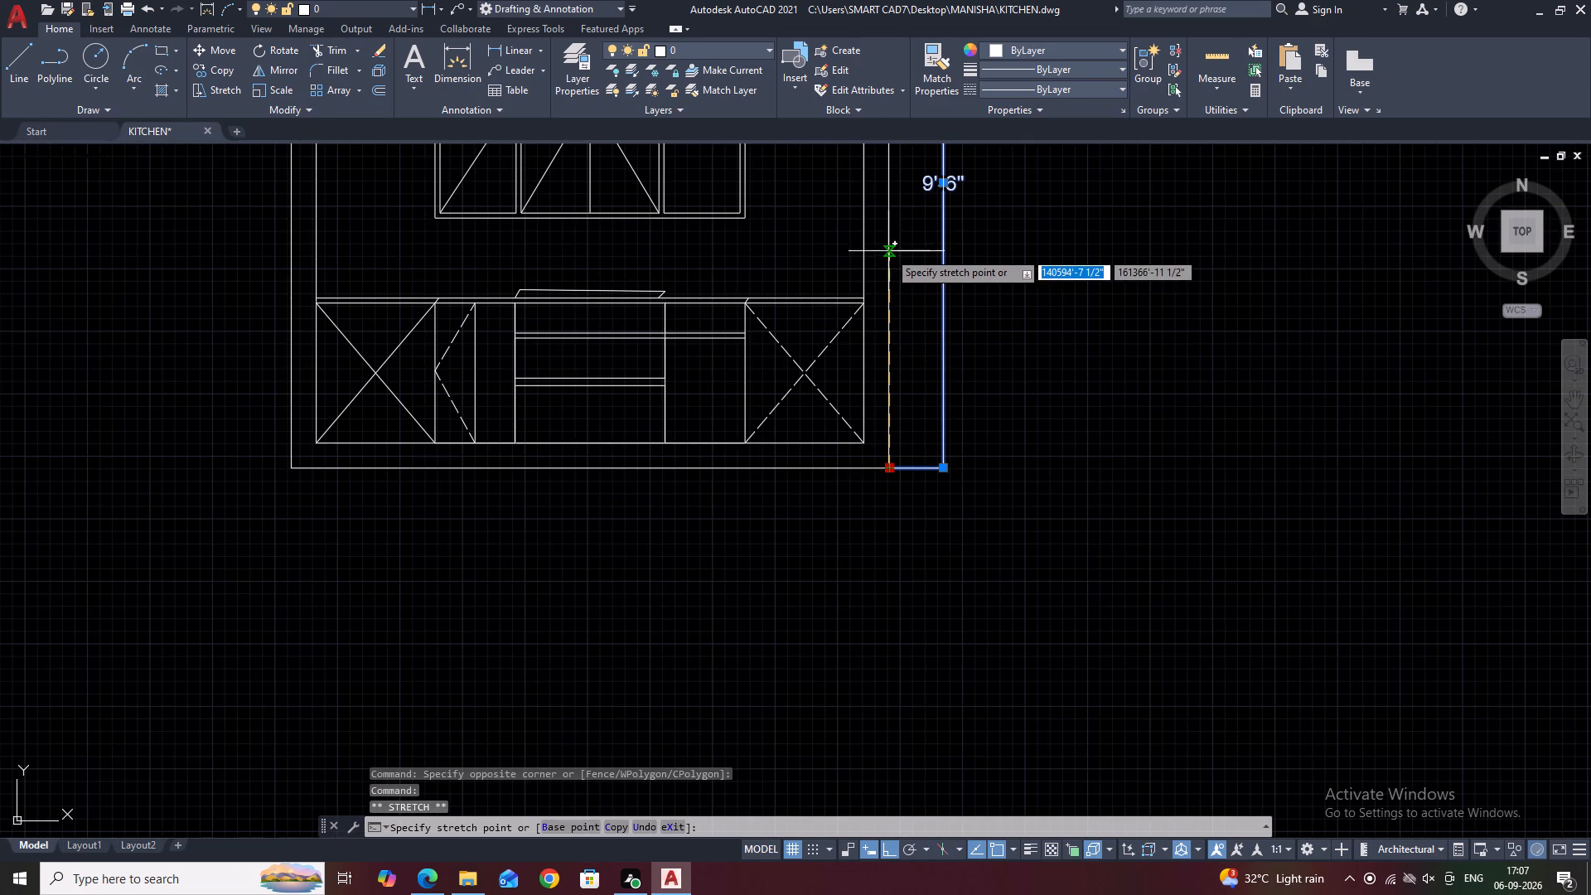
middle_drag(887, 214, 862, 370)
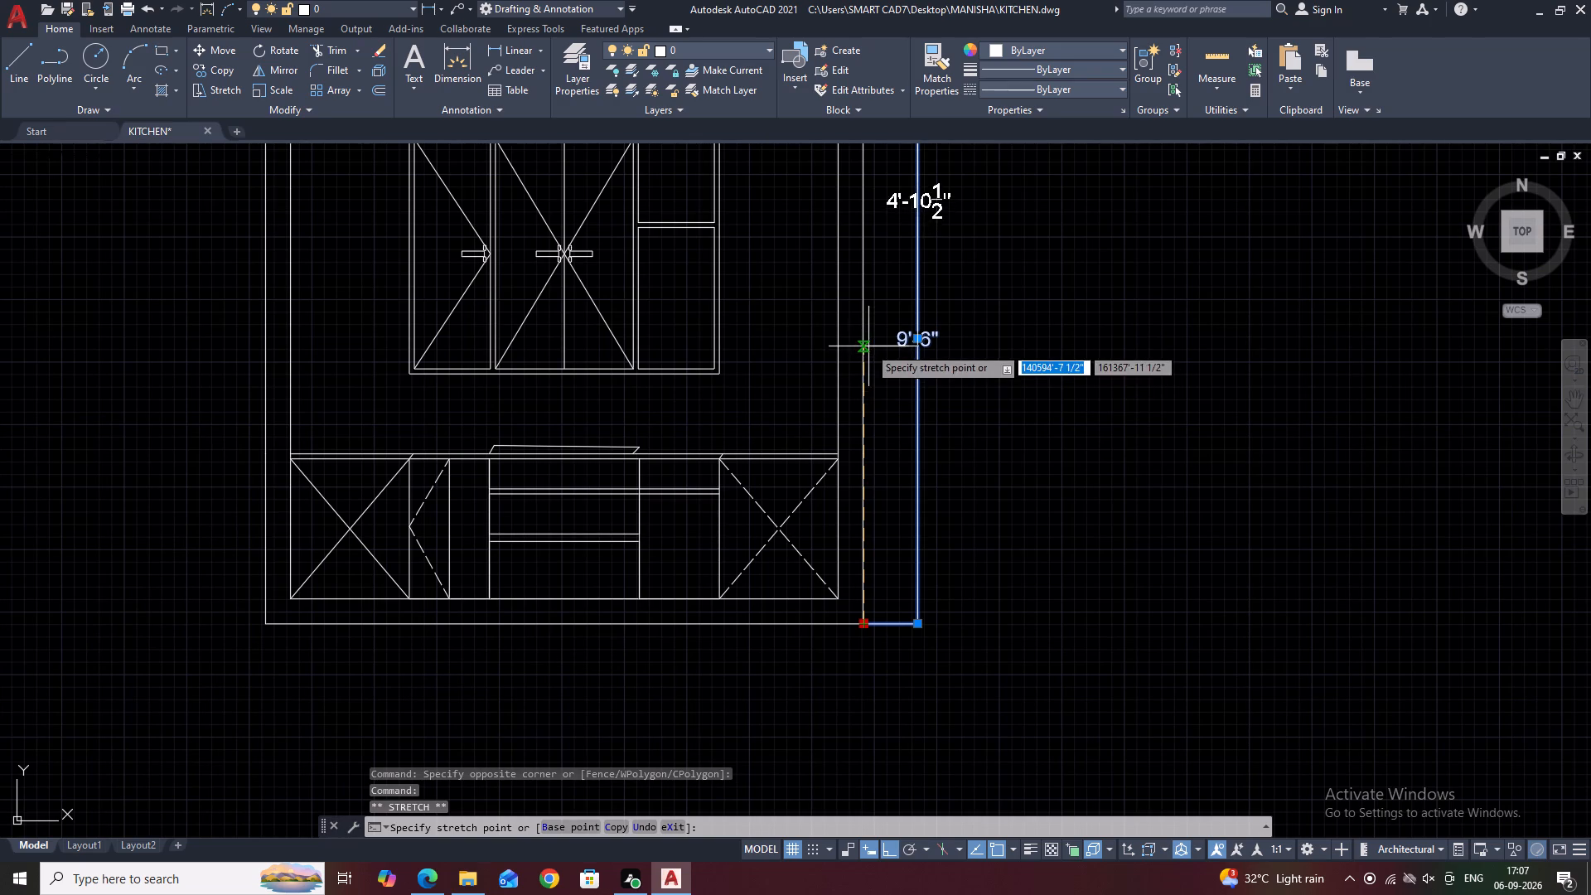
click(860, 453)
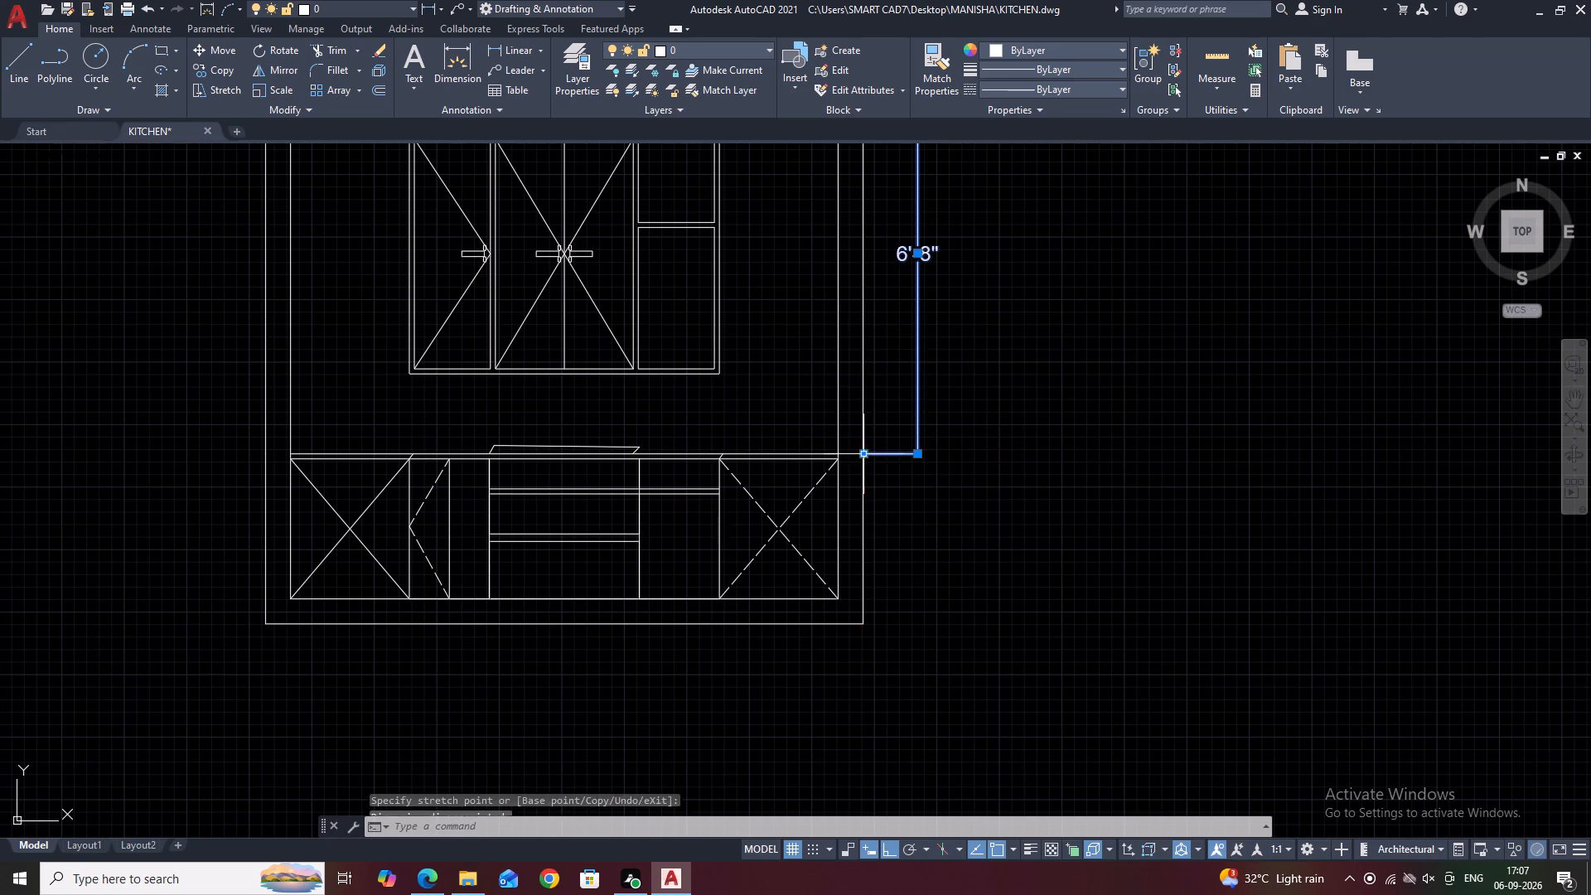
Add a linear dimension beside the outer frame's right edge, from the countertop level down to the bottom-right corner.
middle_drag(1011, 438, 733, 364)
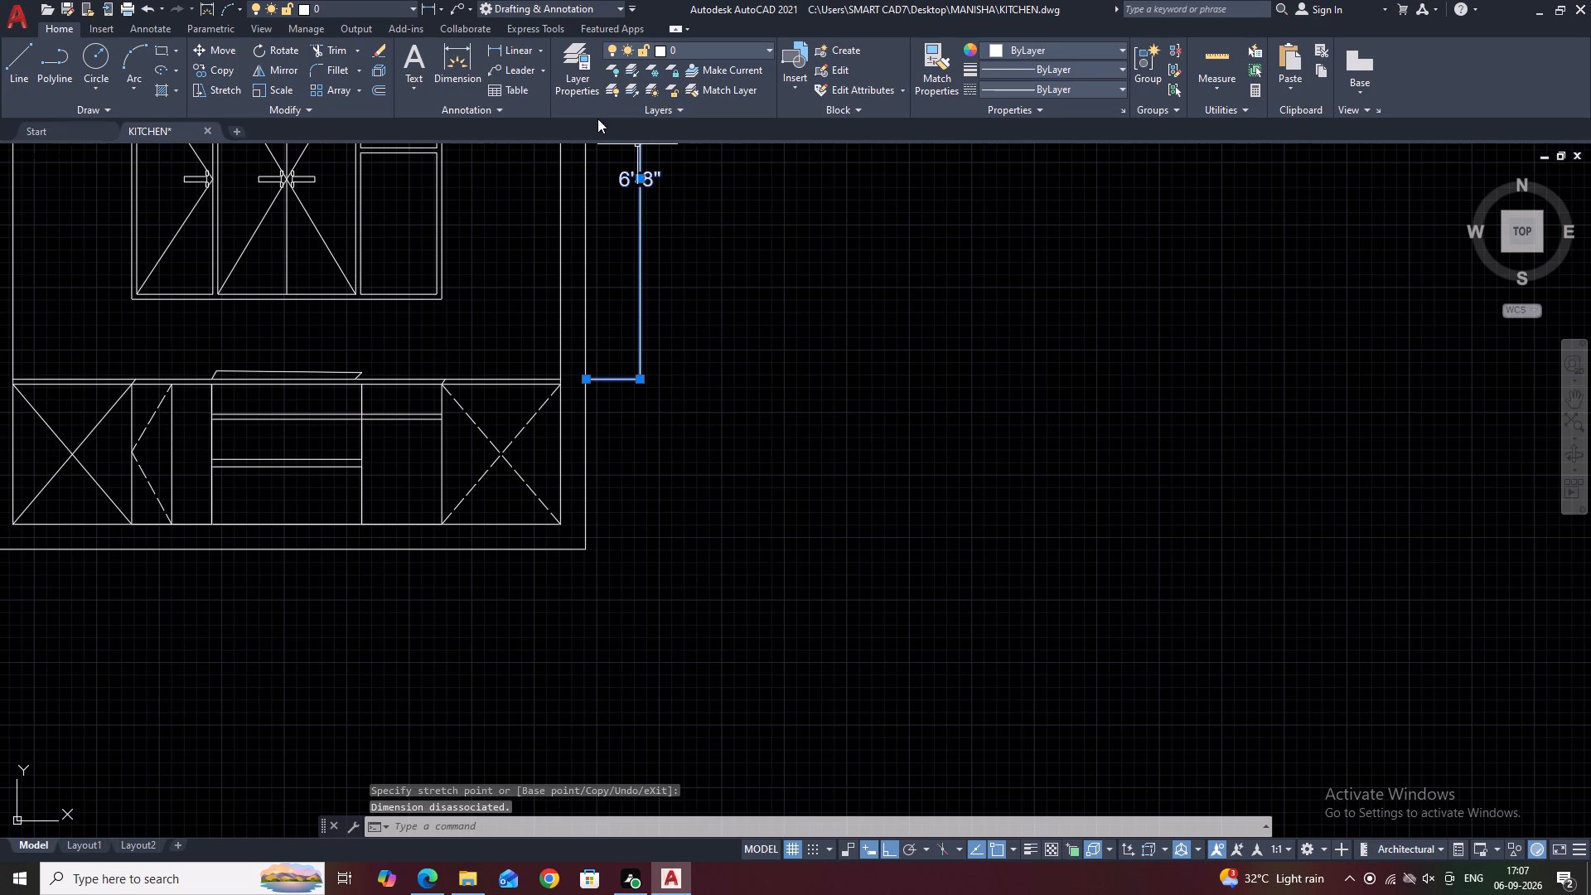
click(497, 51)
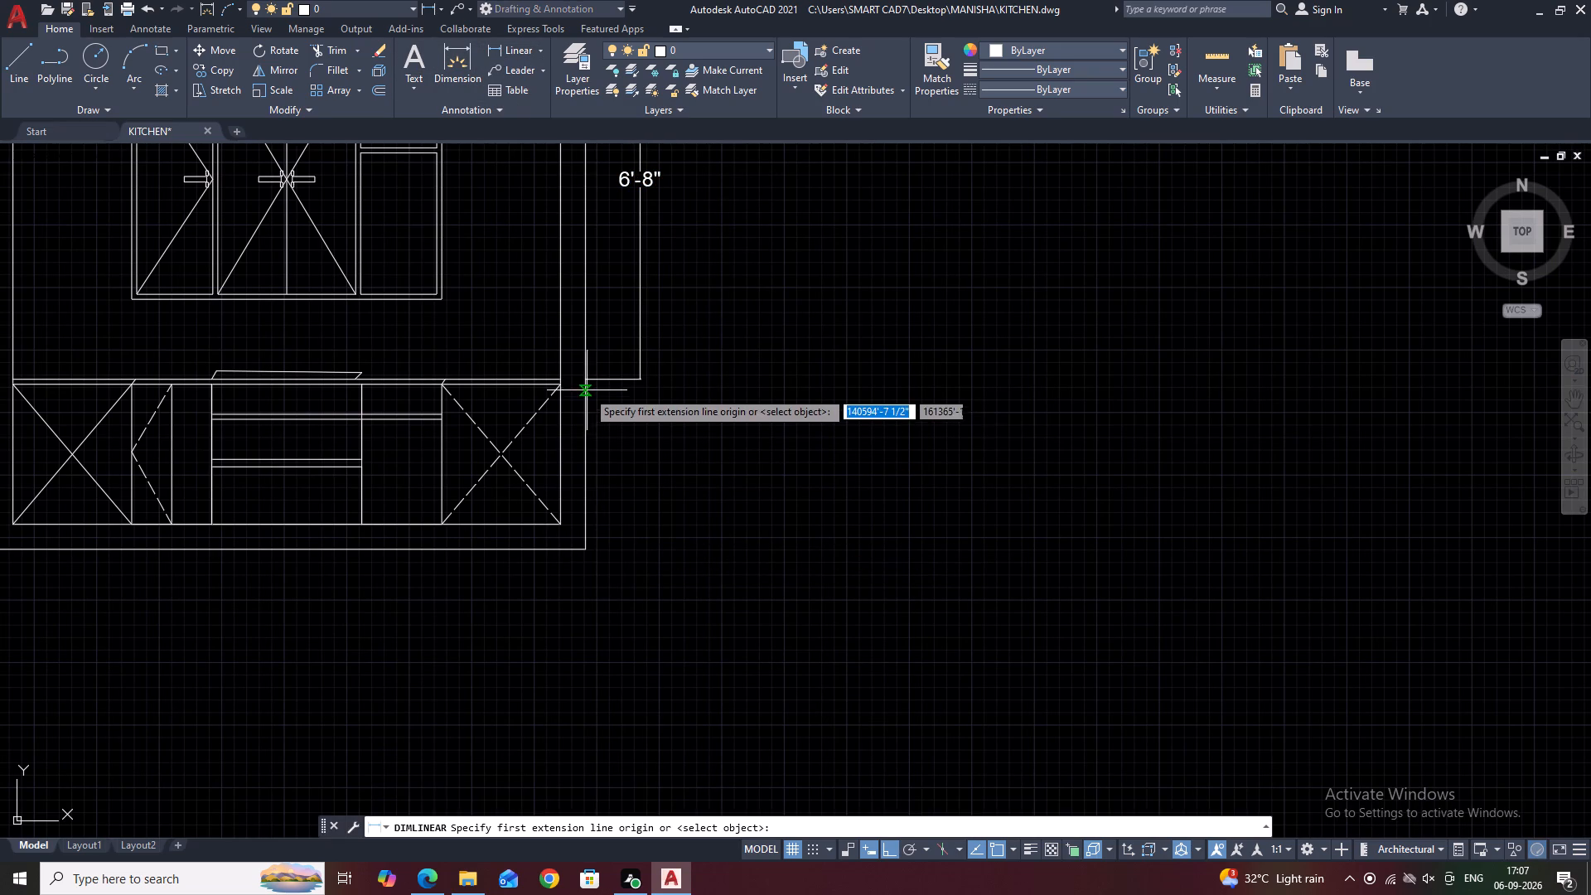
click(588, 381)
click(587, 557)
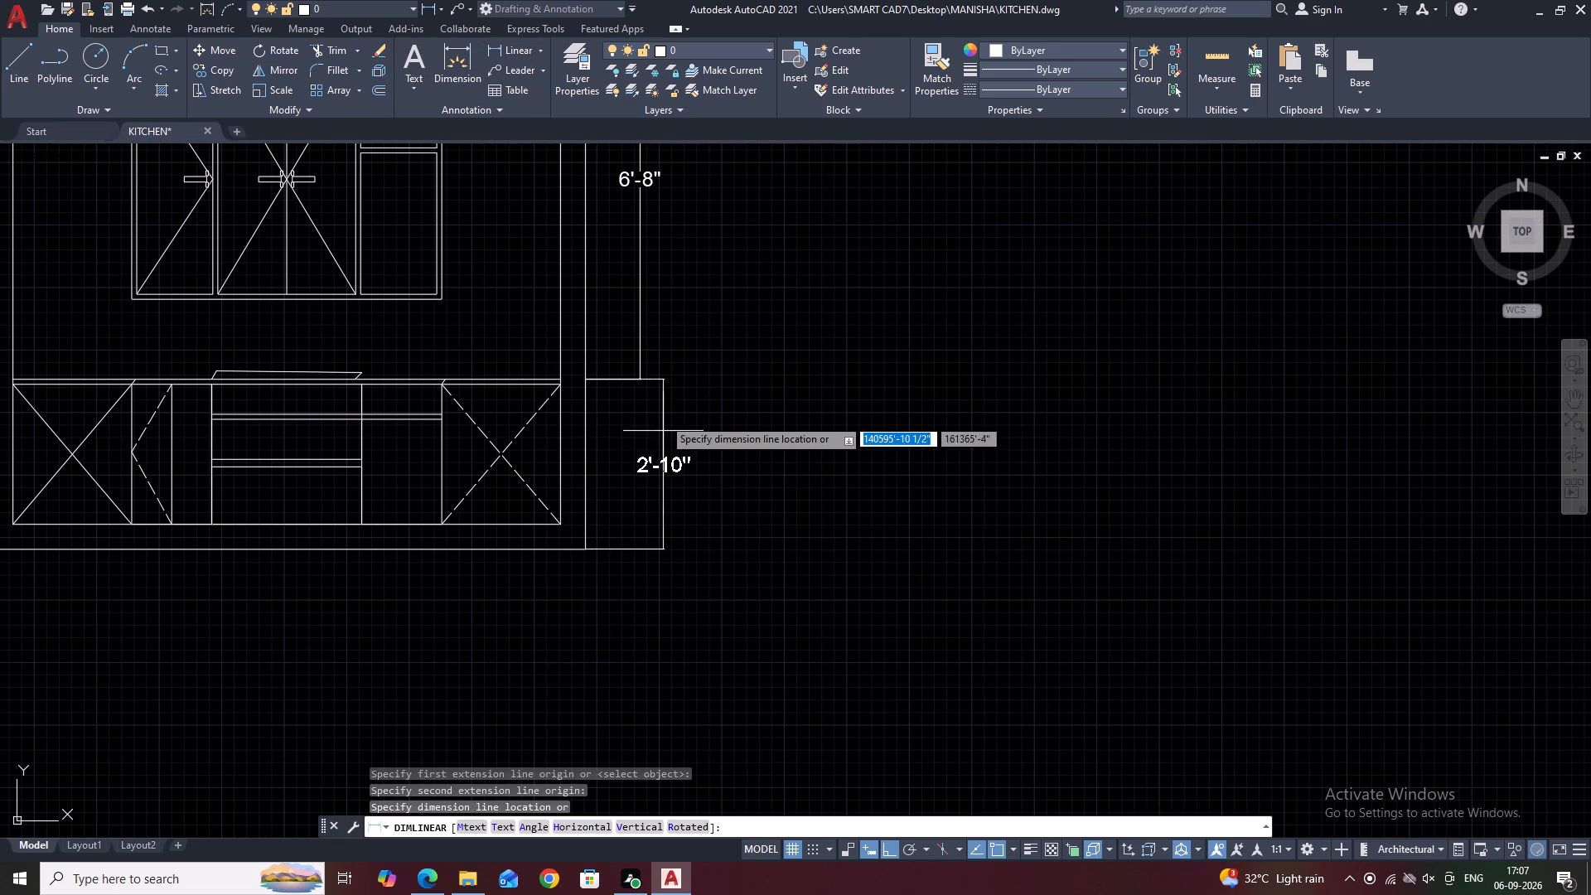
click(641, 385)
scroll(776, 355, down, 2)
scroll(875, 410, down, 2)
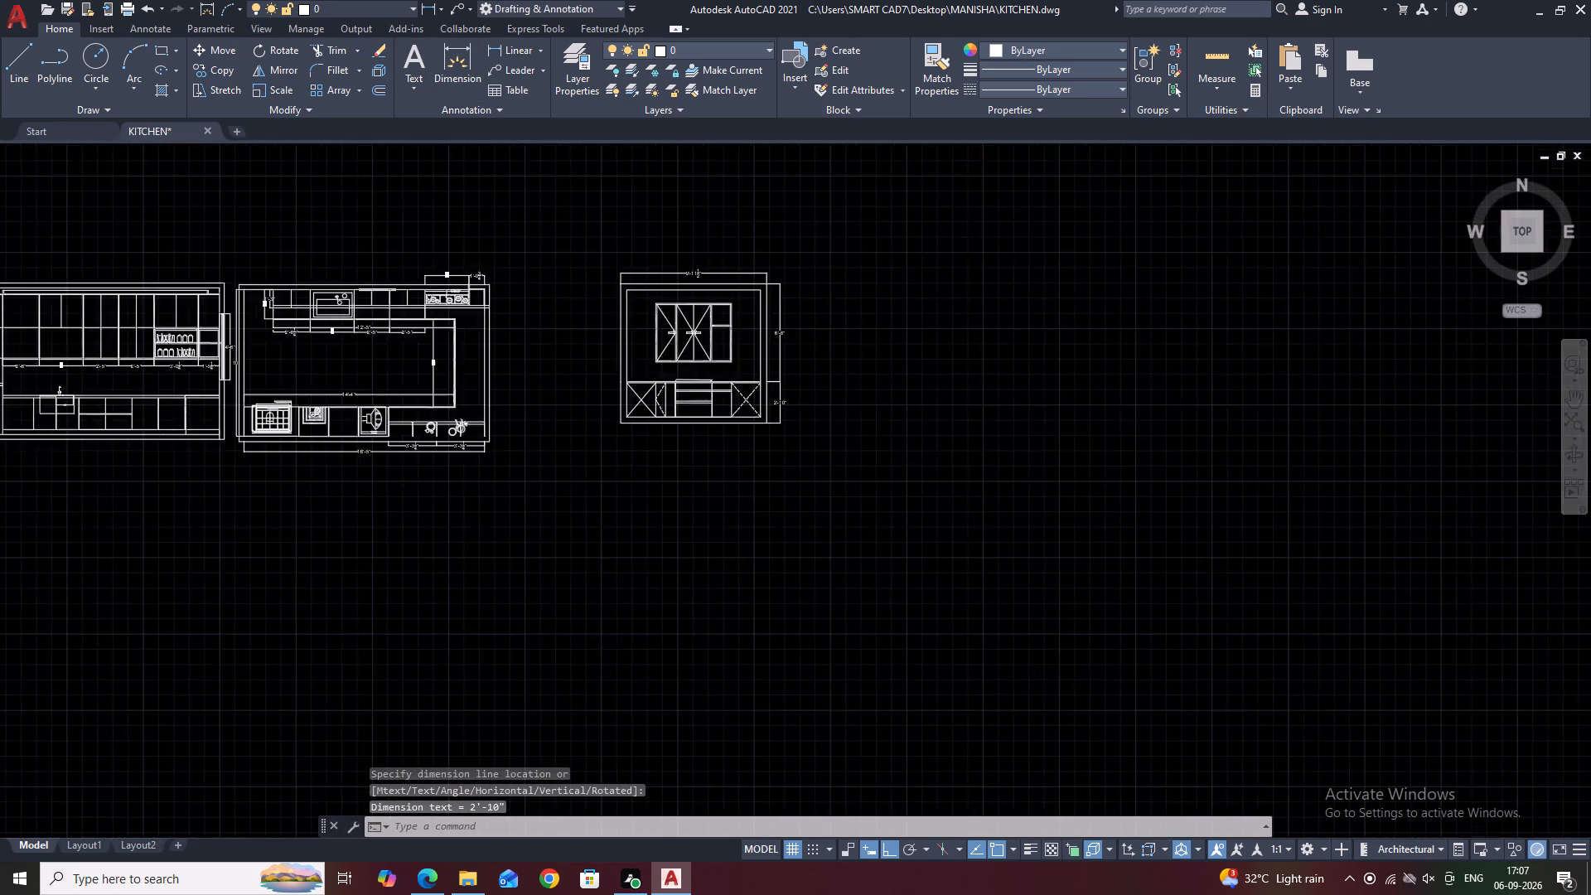
Move the complete elevation with its dimensions below the row of existing drawings, under the elevation with the green-hatched panel, with Ortho off.
middle_drag(987, 444, 839, 409)
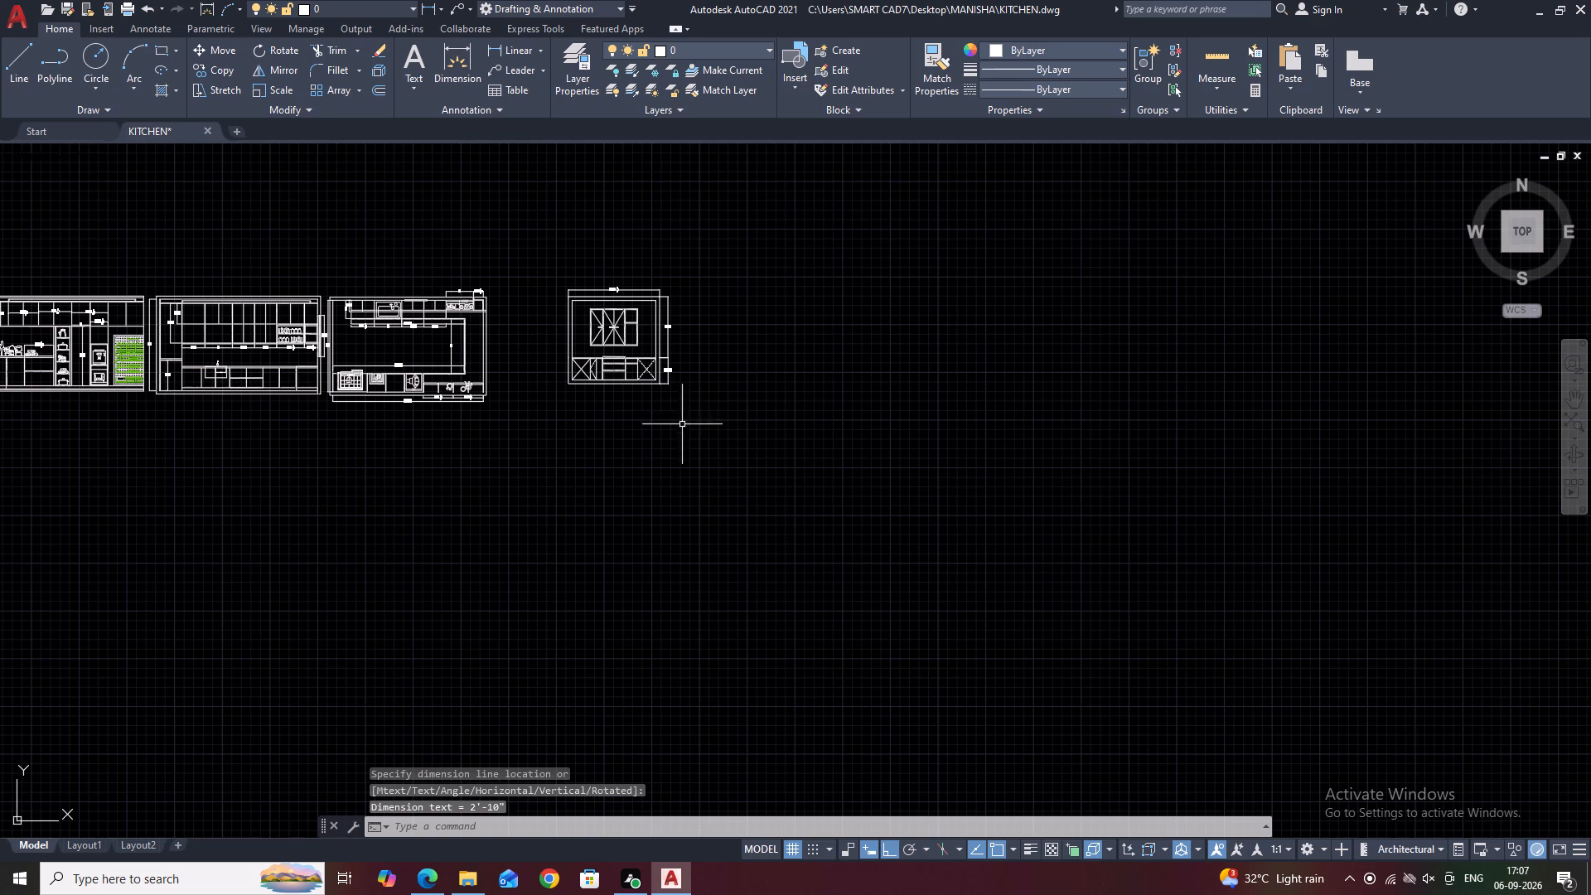
drag(535, 229, 546, 257)
click(791, 452)
click(548, 247)
click(730, 410)
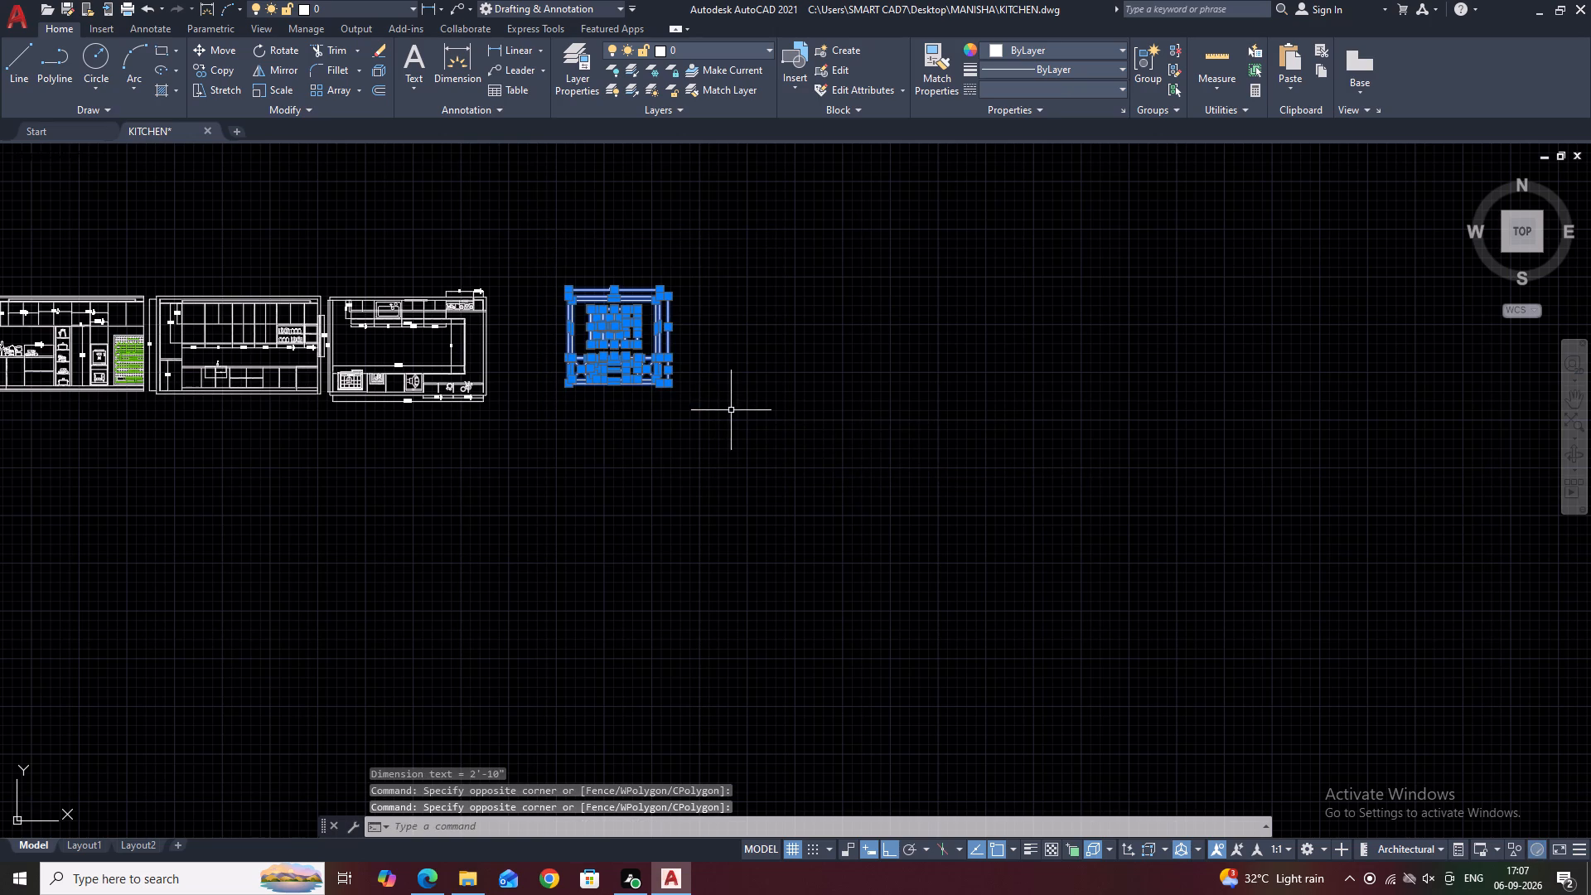
key(m)
key(space)
click(628, 373)
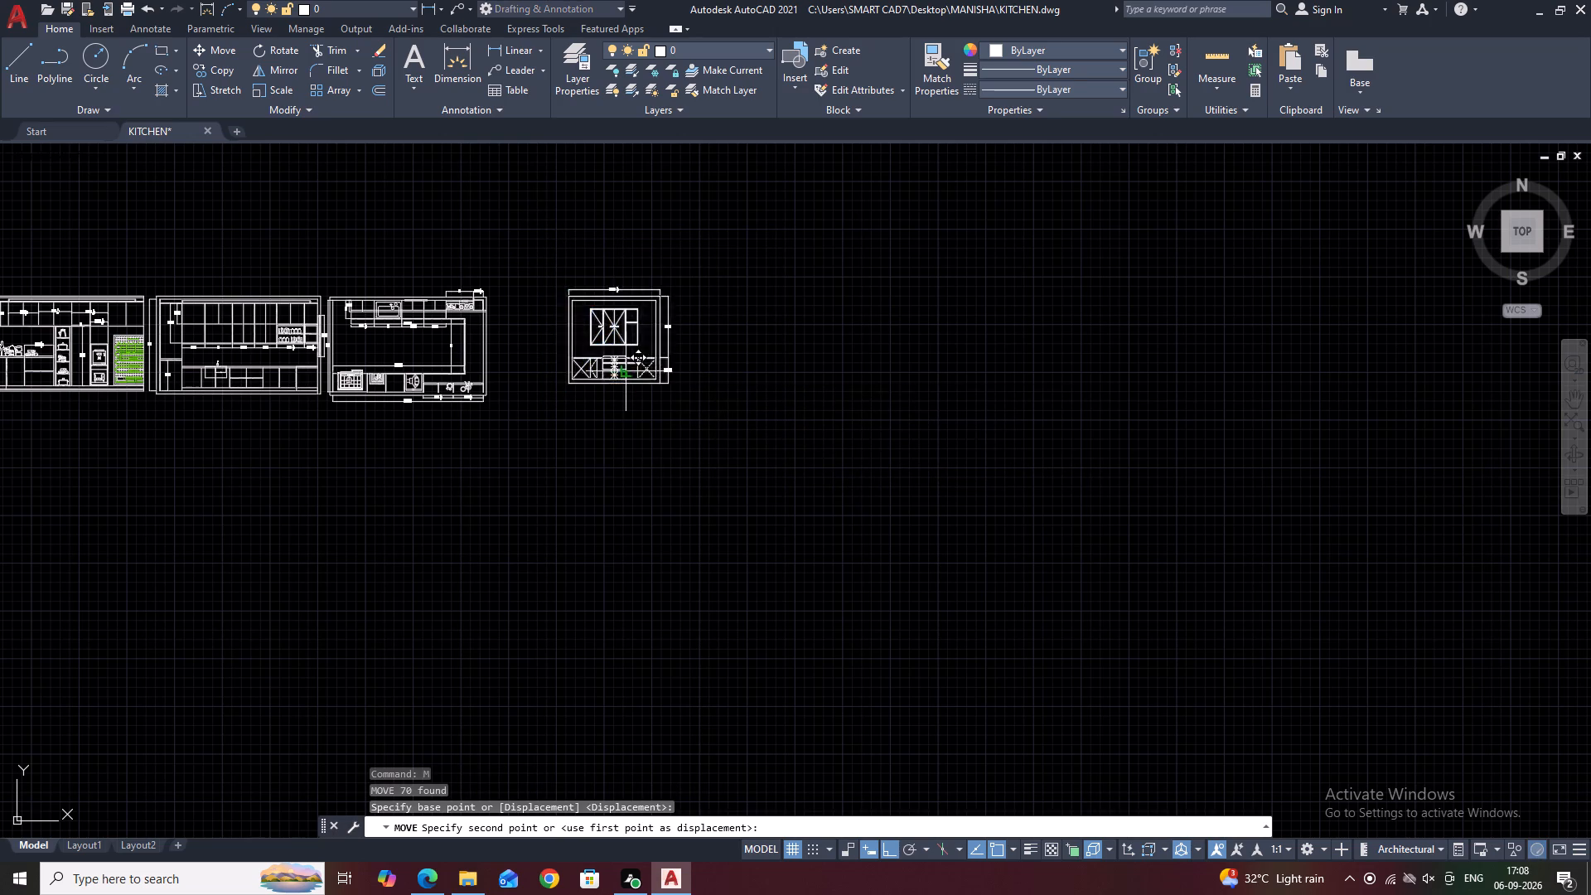
key(F8)
scroll(632, 541, down, 1)
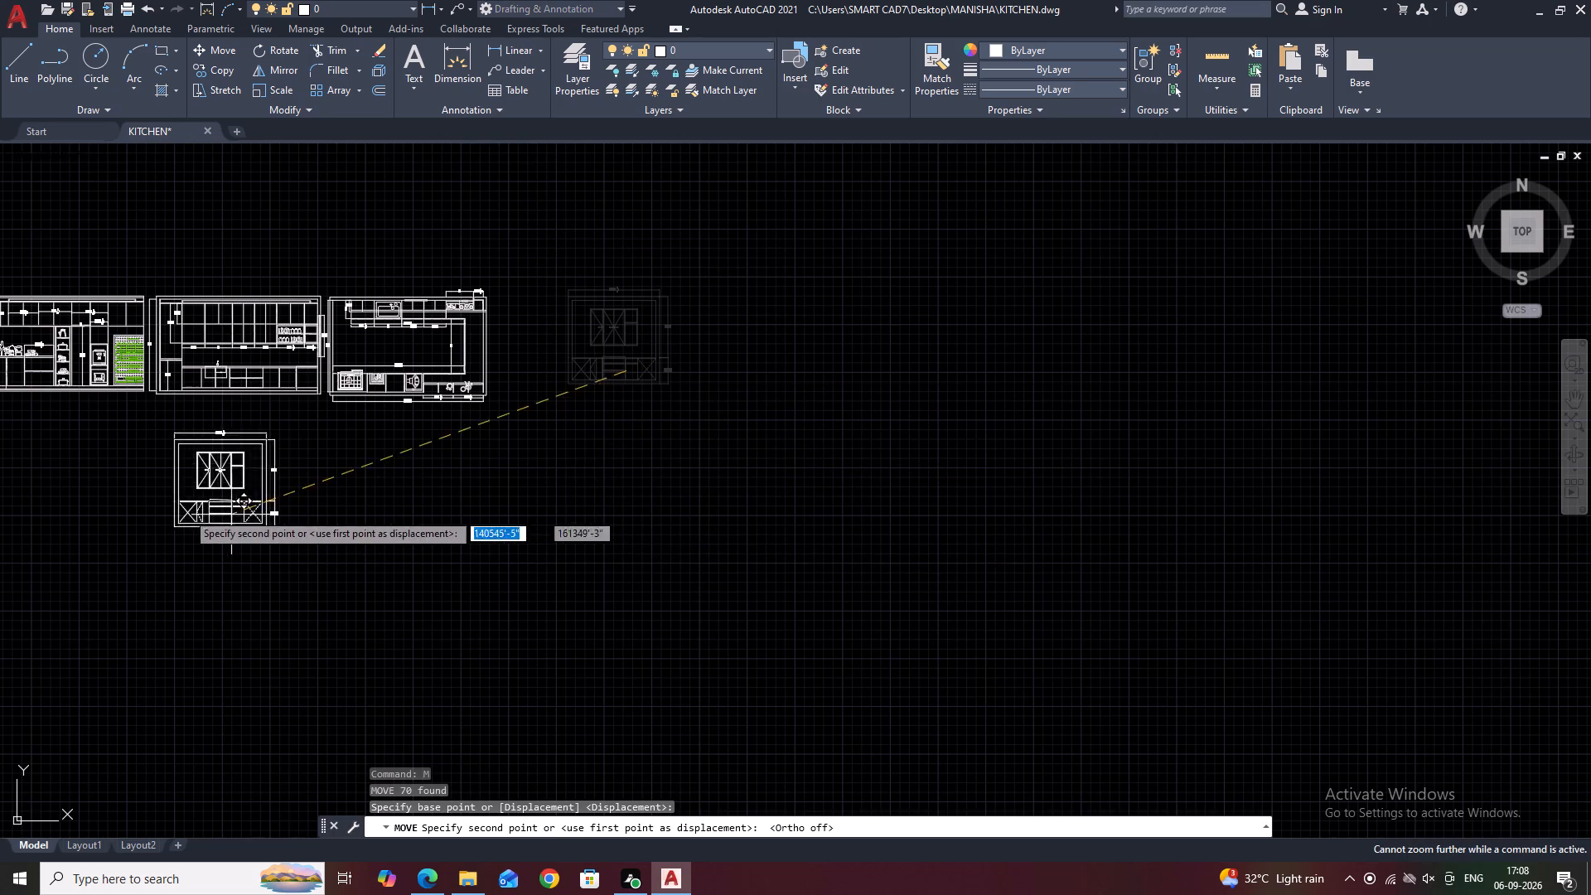
middle_drag(138, 499, 486, 438)
scroll(486, 438, down, 1)
scroll(441, 436, up, 2)
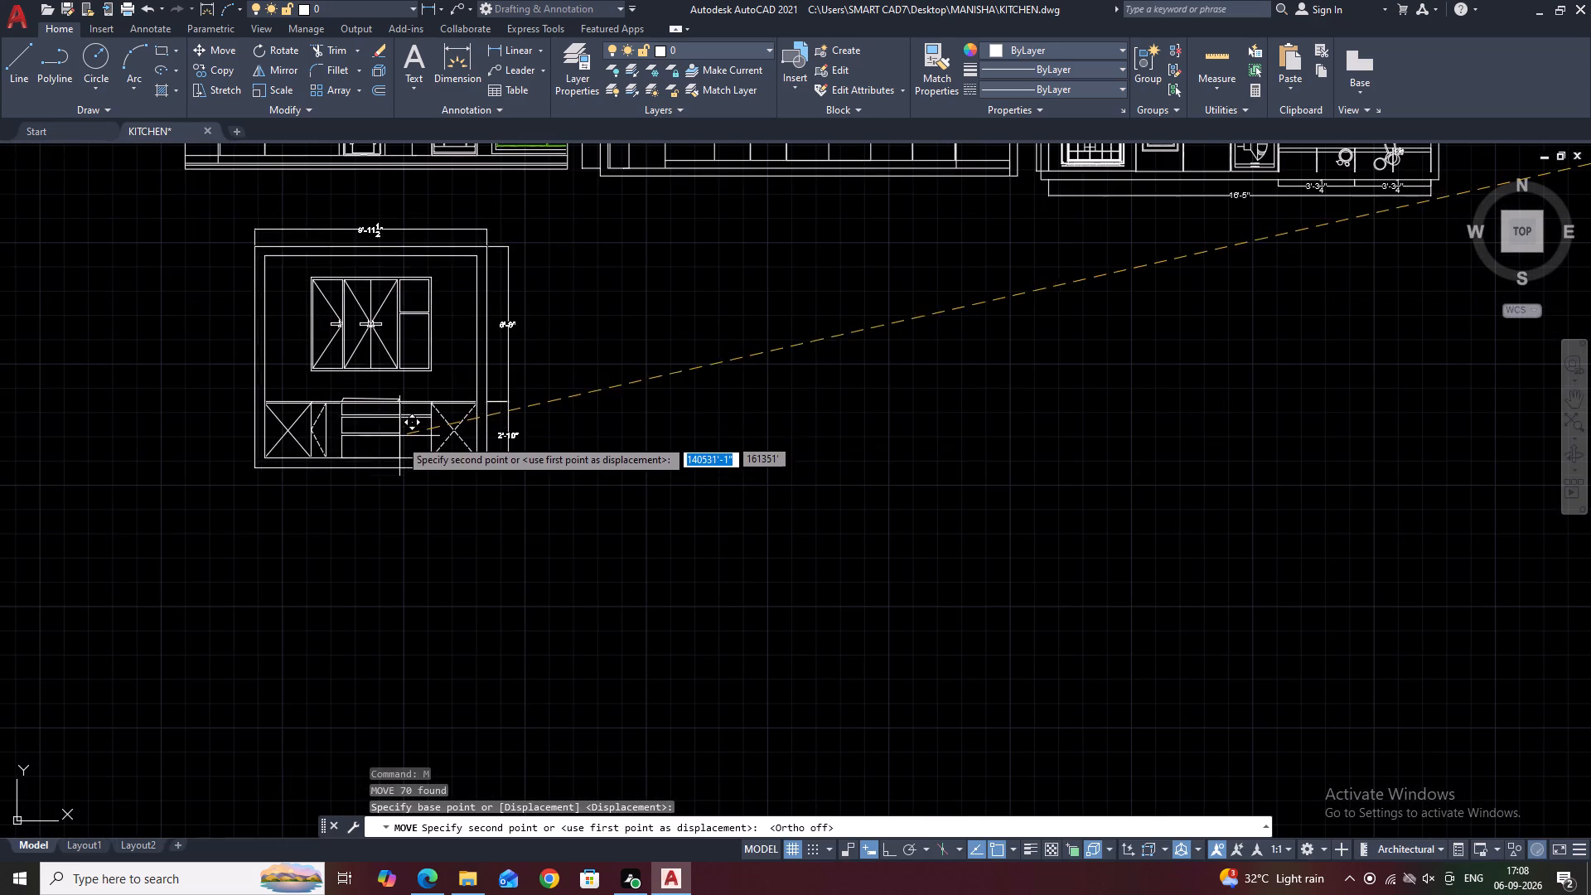
click(400, 443)
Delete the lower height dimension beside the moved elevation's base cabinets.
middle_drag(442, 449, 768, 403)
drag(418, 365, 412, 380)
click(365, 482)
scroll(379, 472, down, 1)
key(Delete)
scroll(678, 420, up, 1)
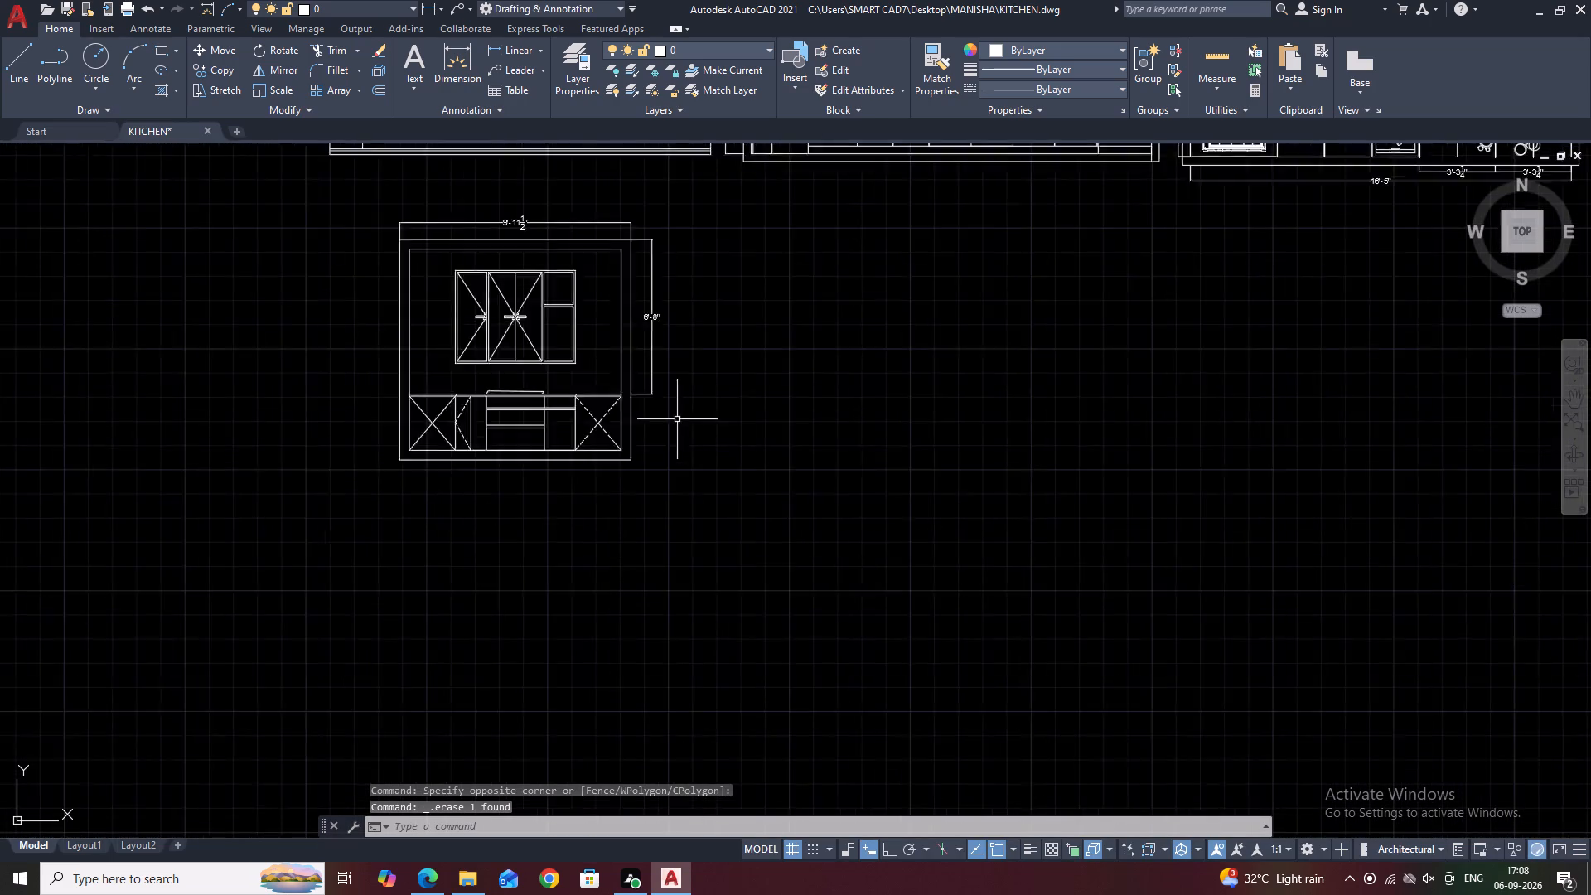
Add a linear dimension from the countertop level to the frame's bottom-right corner, aligned with the upper height dimension.
scroll(677, 418, up, 1)
middle_drag(569, 418, 653, 436)
text(DLI)
key(space)
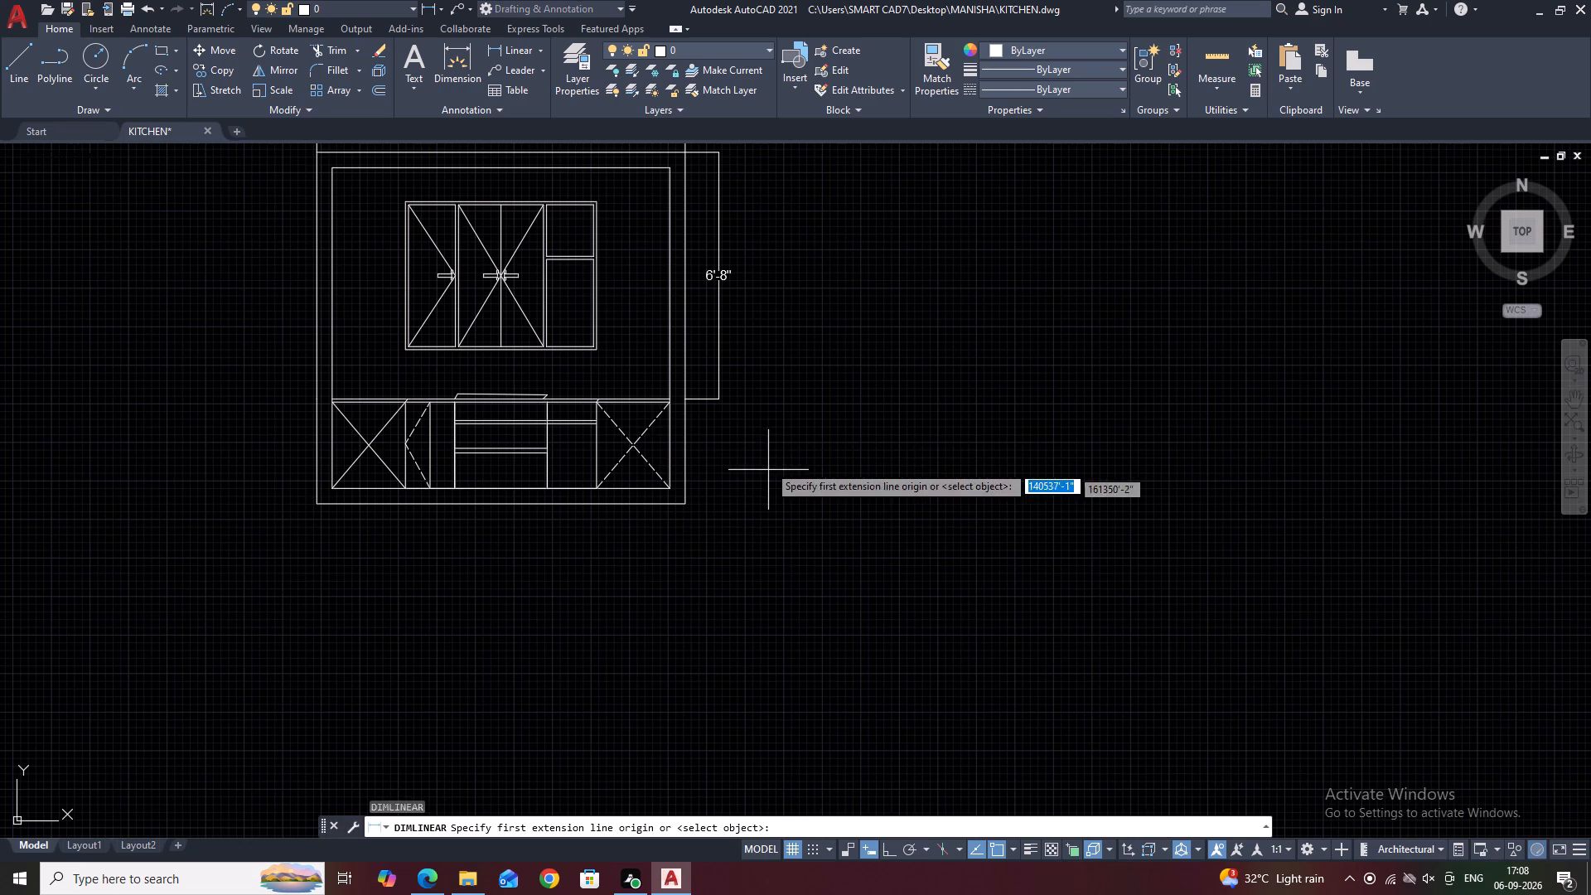
scroll(665, 411, up, 3)
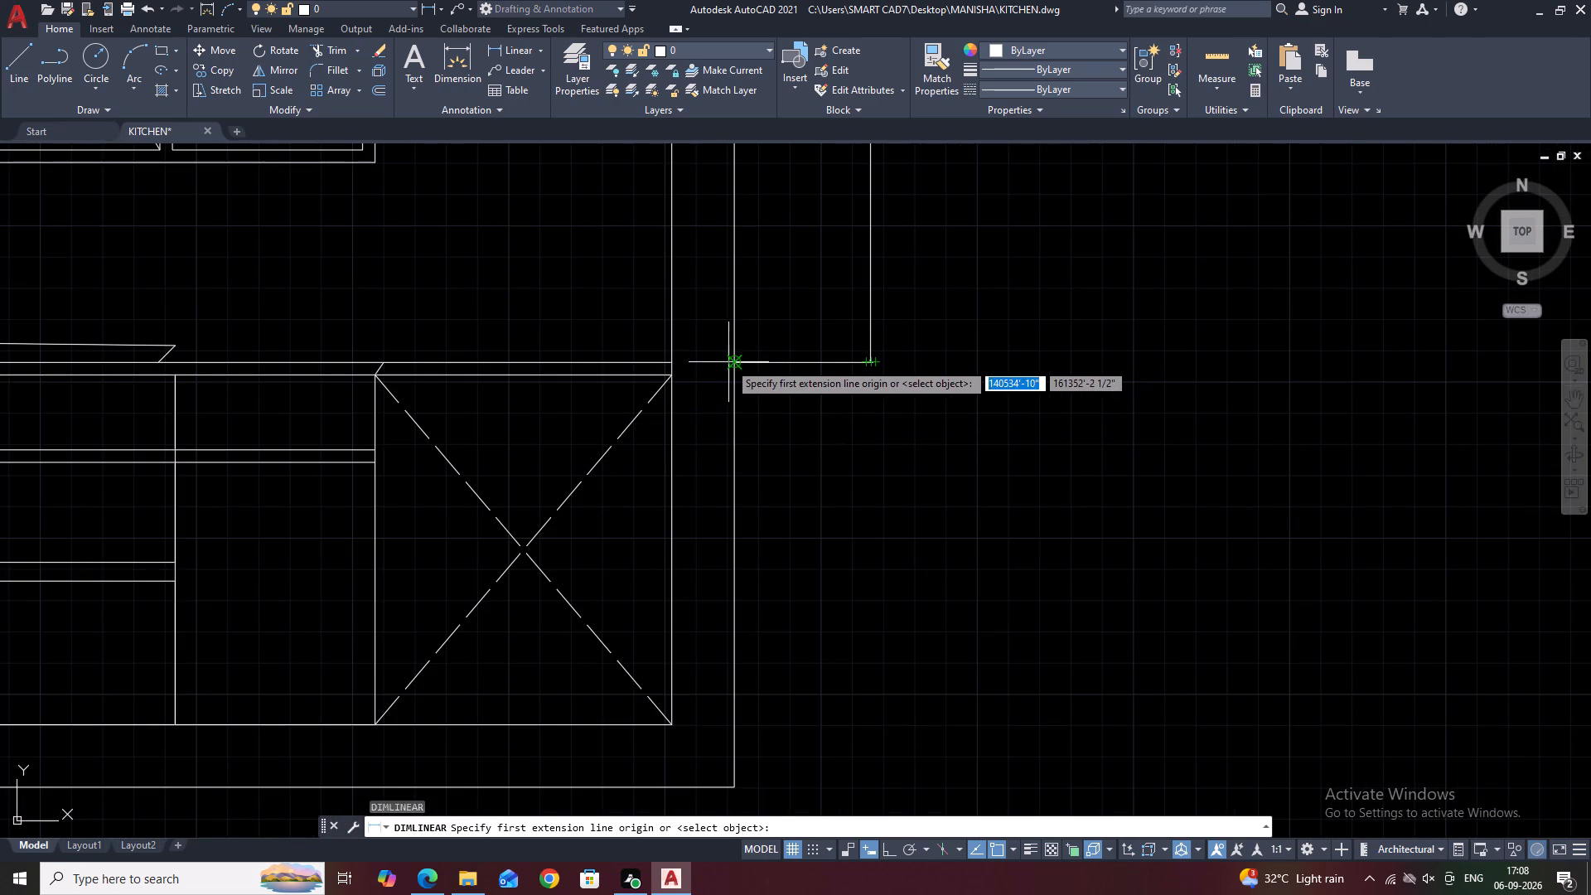
click(729, 362)
scroll(729, 361, down, 5)
scroll(724, 406, up, 2)
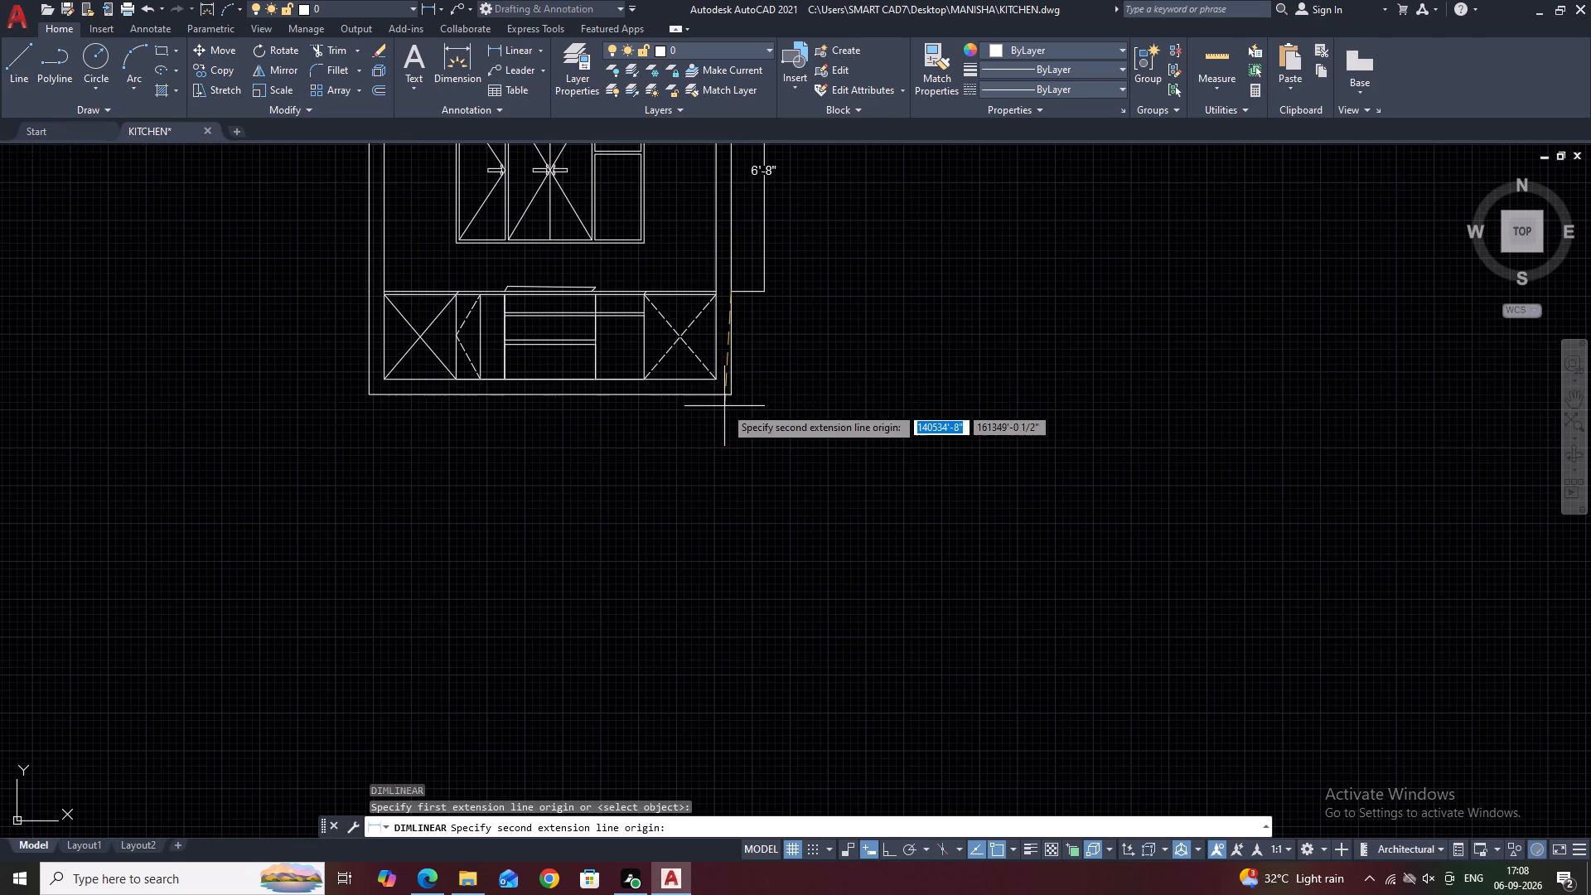
click(734, 394)
click(766, 293)
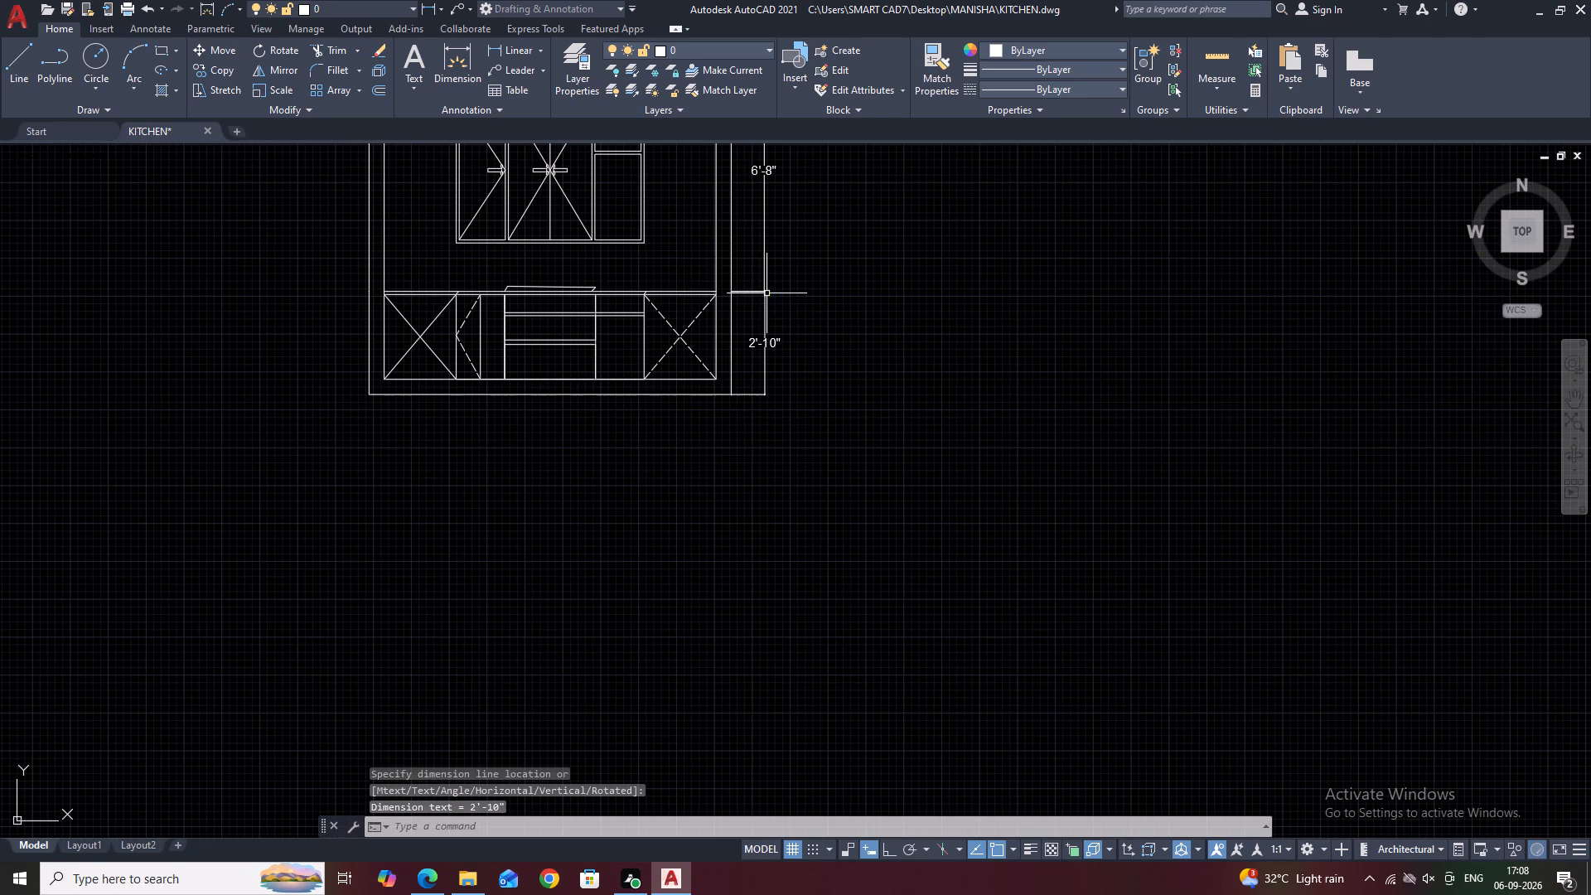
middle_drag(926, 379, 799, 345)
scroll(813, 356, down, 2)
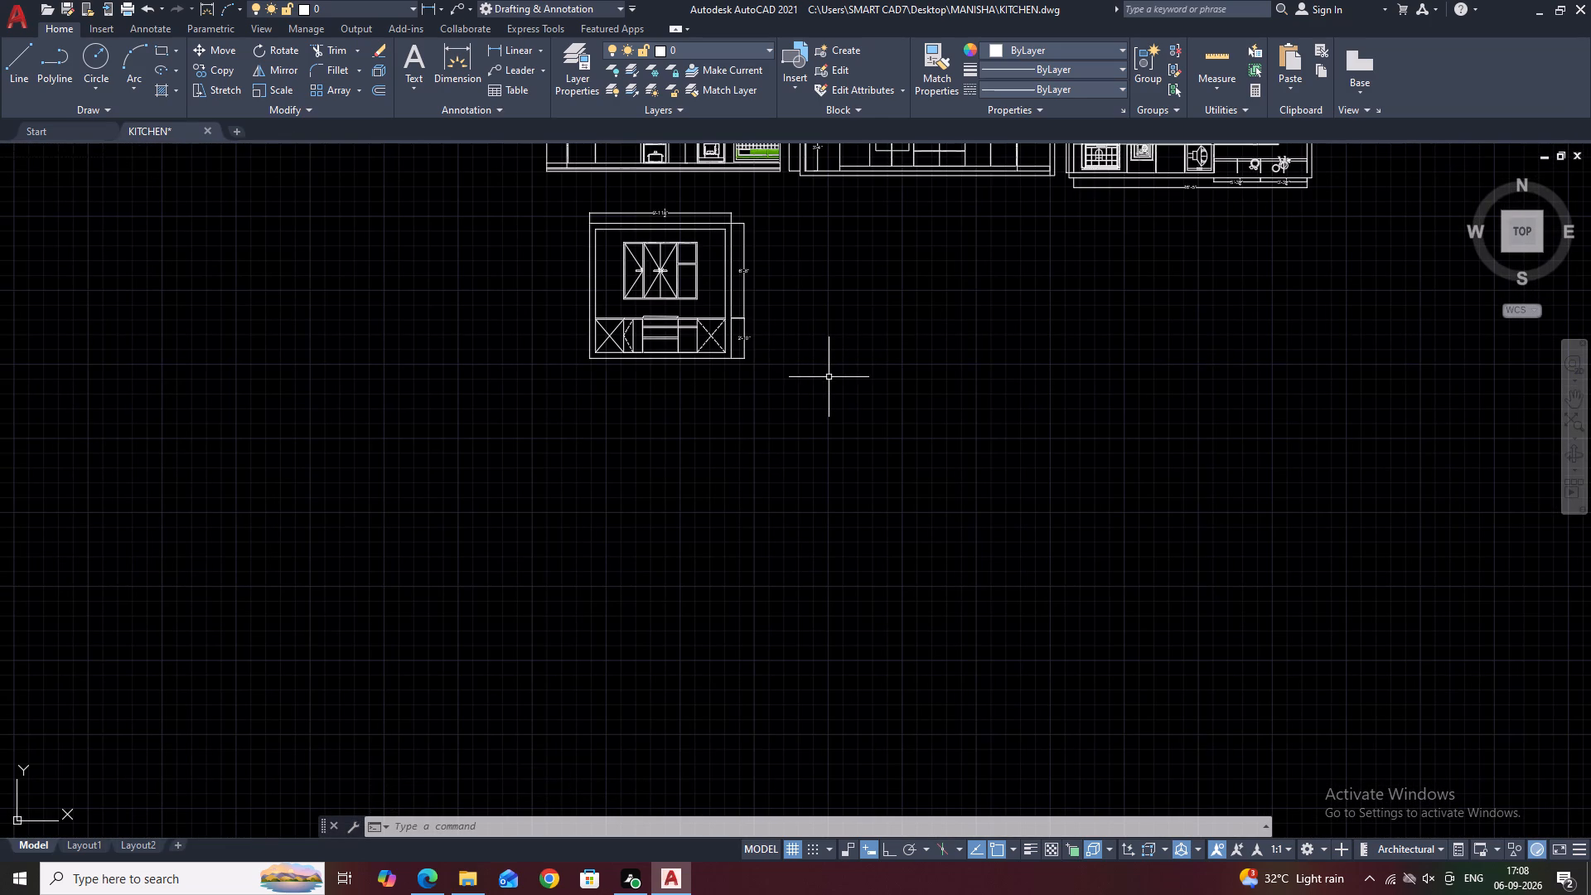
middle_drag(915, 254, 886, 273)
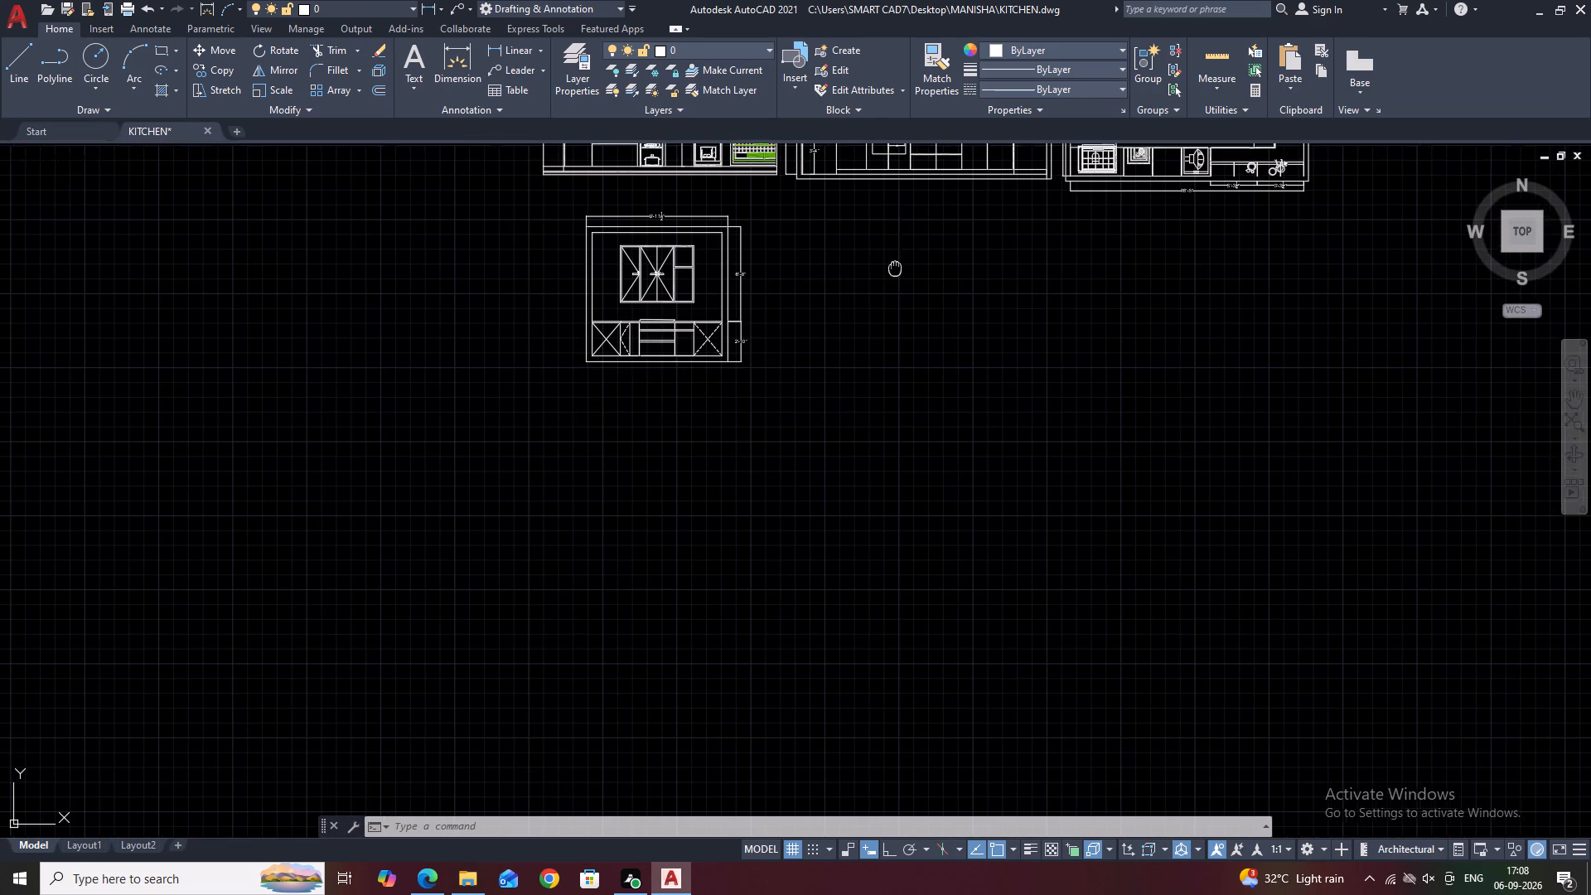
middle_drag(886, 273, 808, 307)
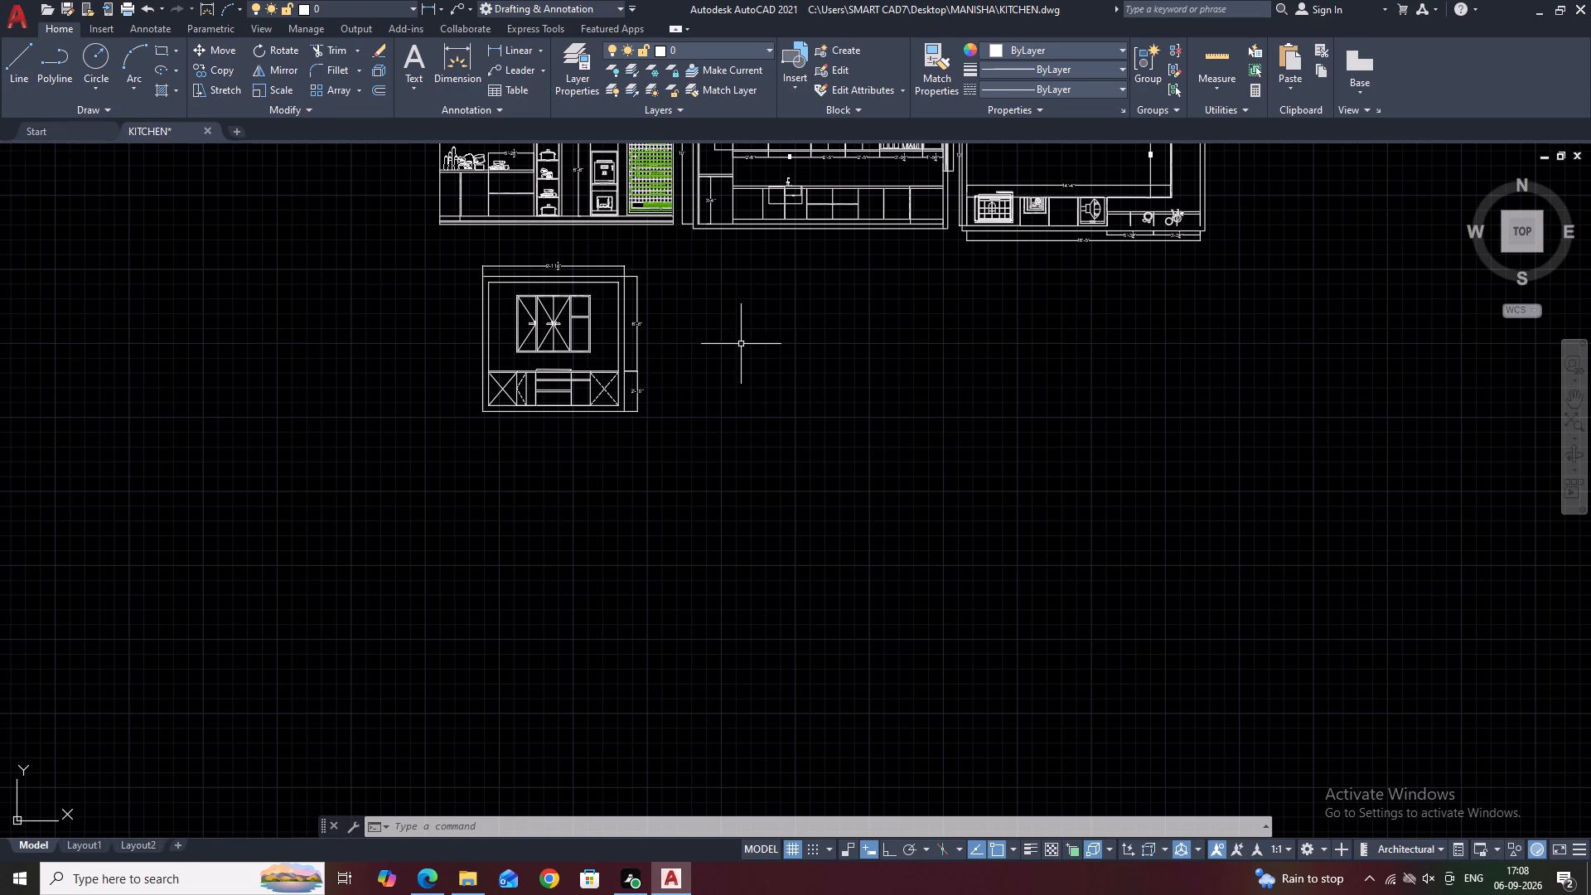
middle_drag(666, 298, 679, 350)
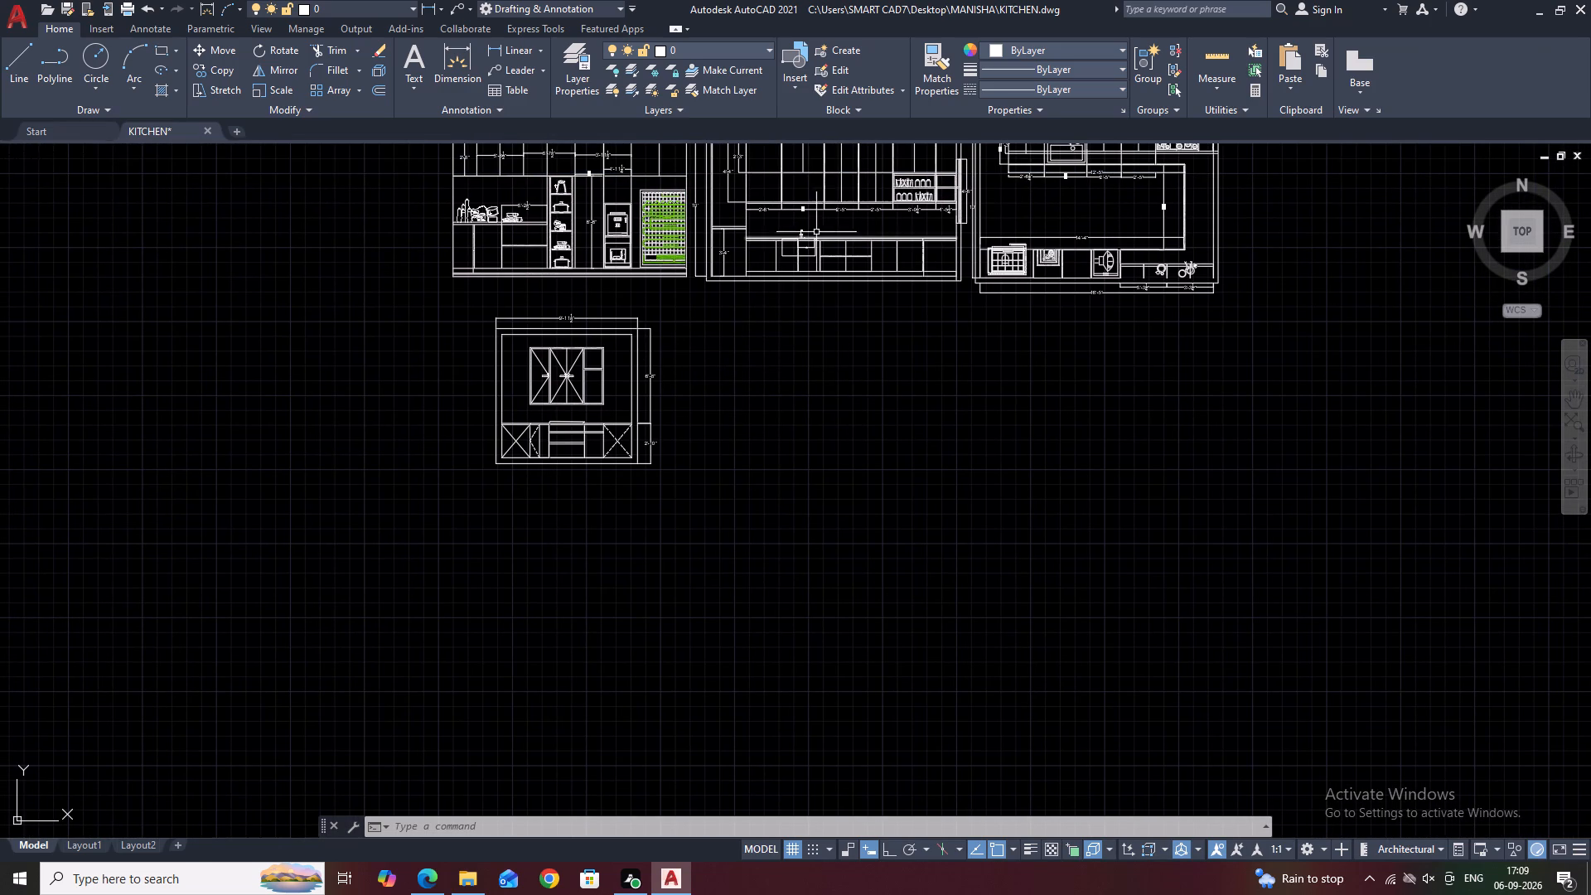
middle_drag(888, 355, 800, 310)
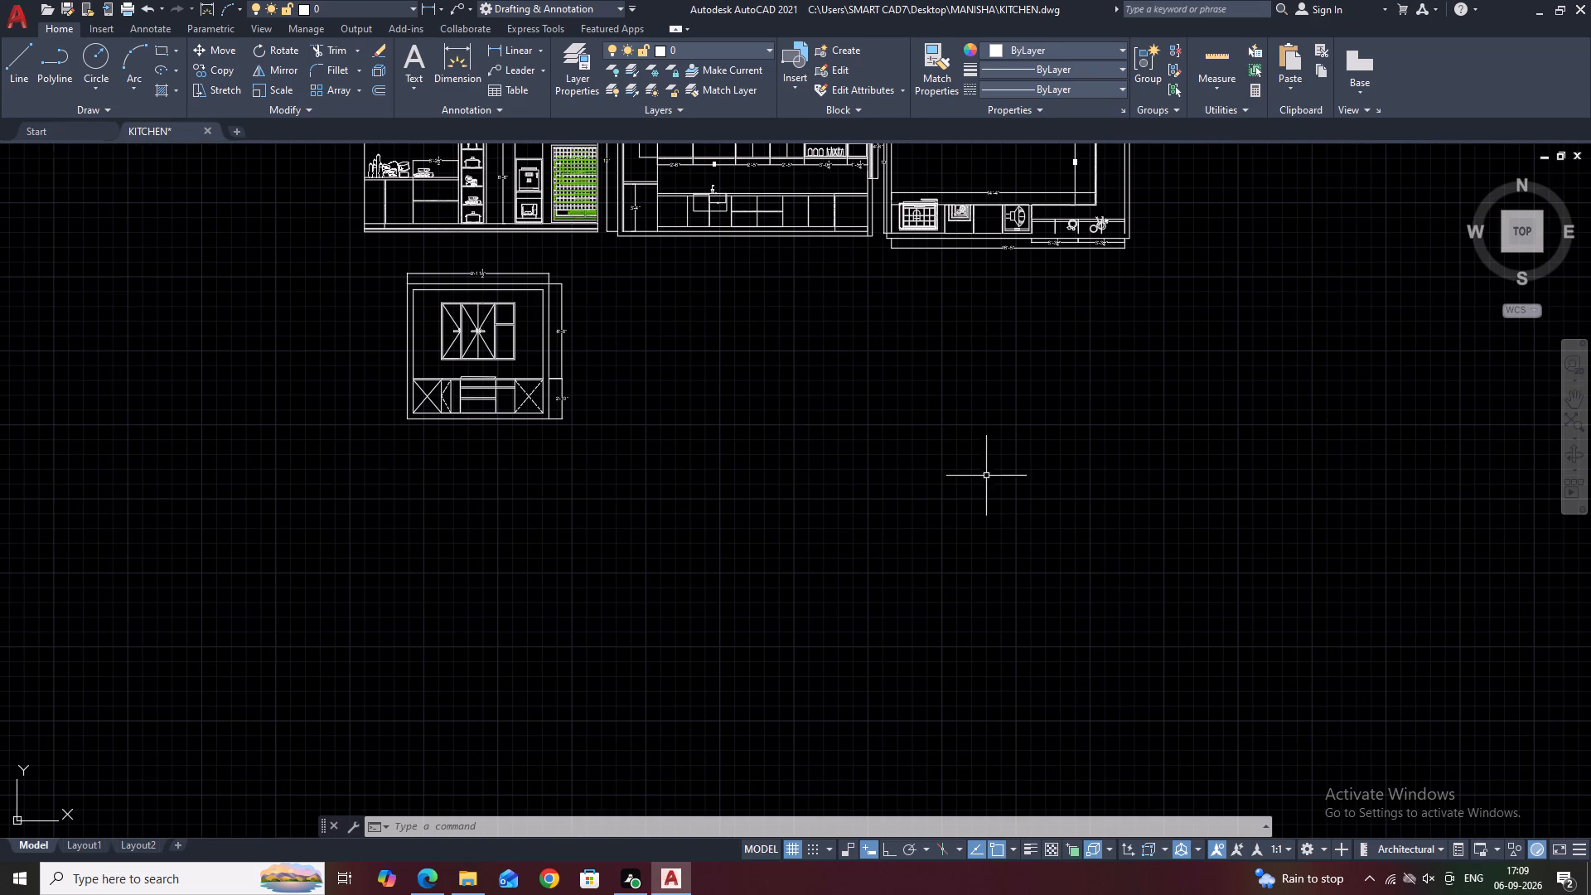
Start a polyline in the empty space beside the moved elevation with a nearly horizontal 1'8.5" first segment running right.
scroll(447, 398, up, 2)
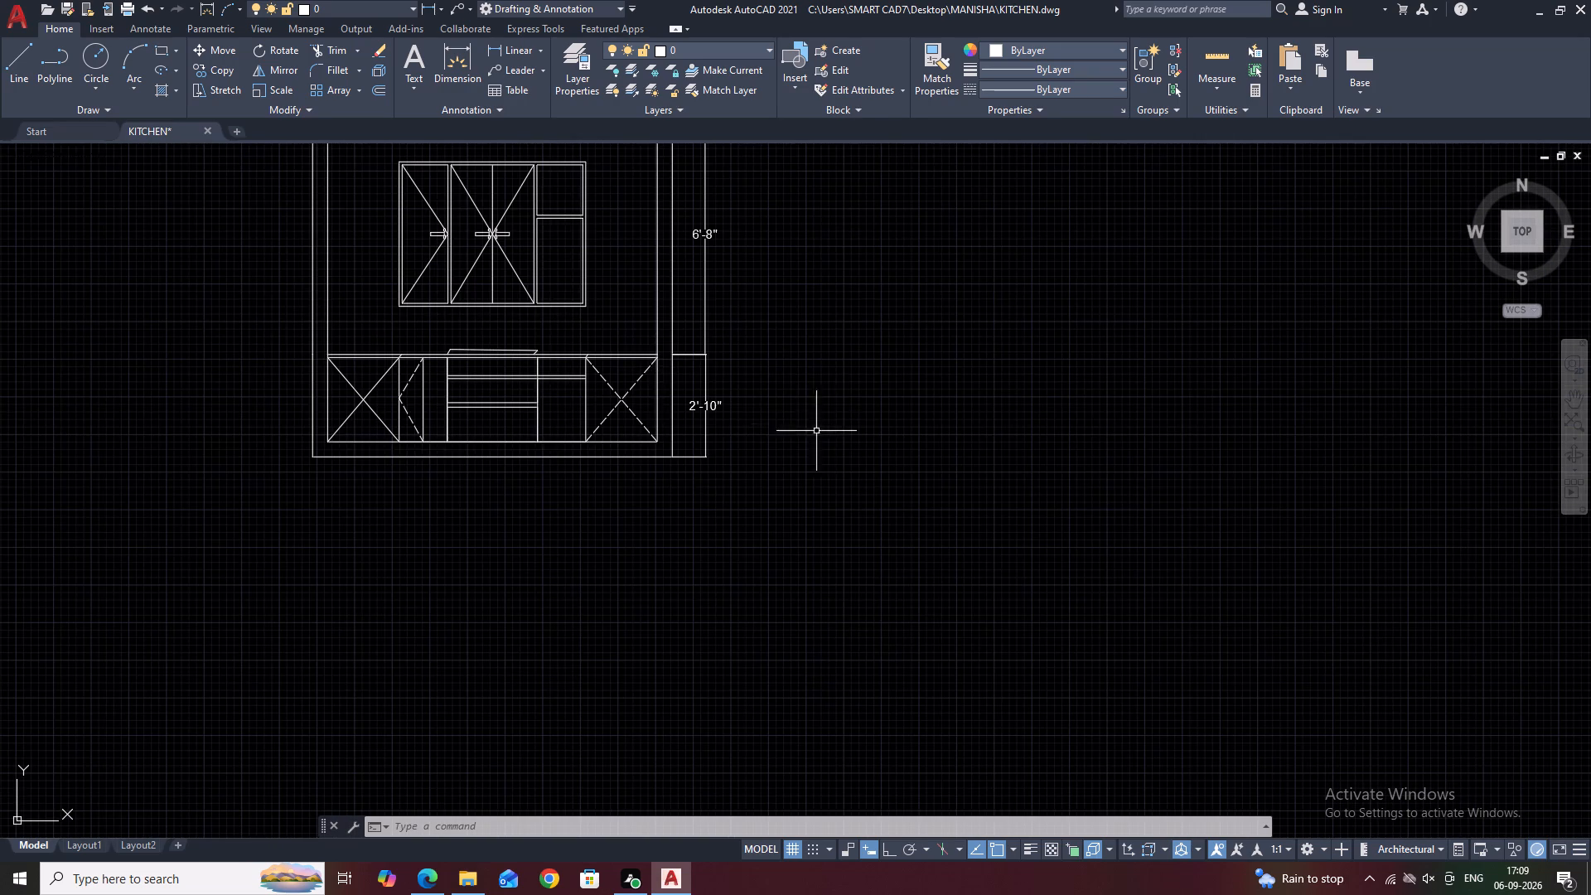
middle_drag(820, 427, 713, 404)
key(p)
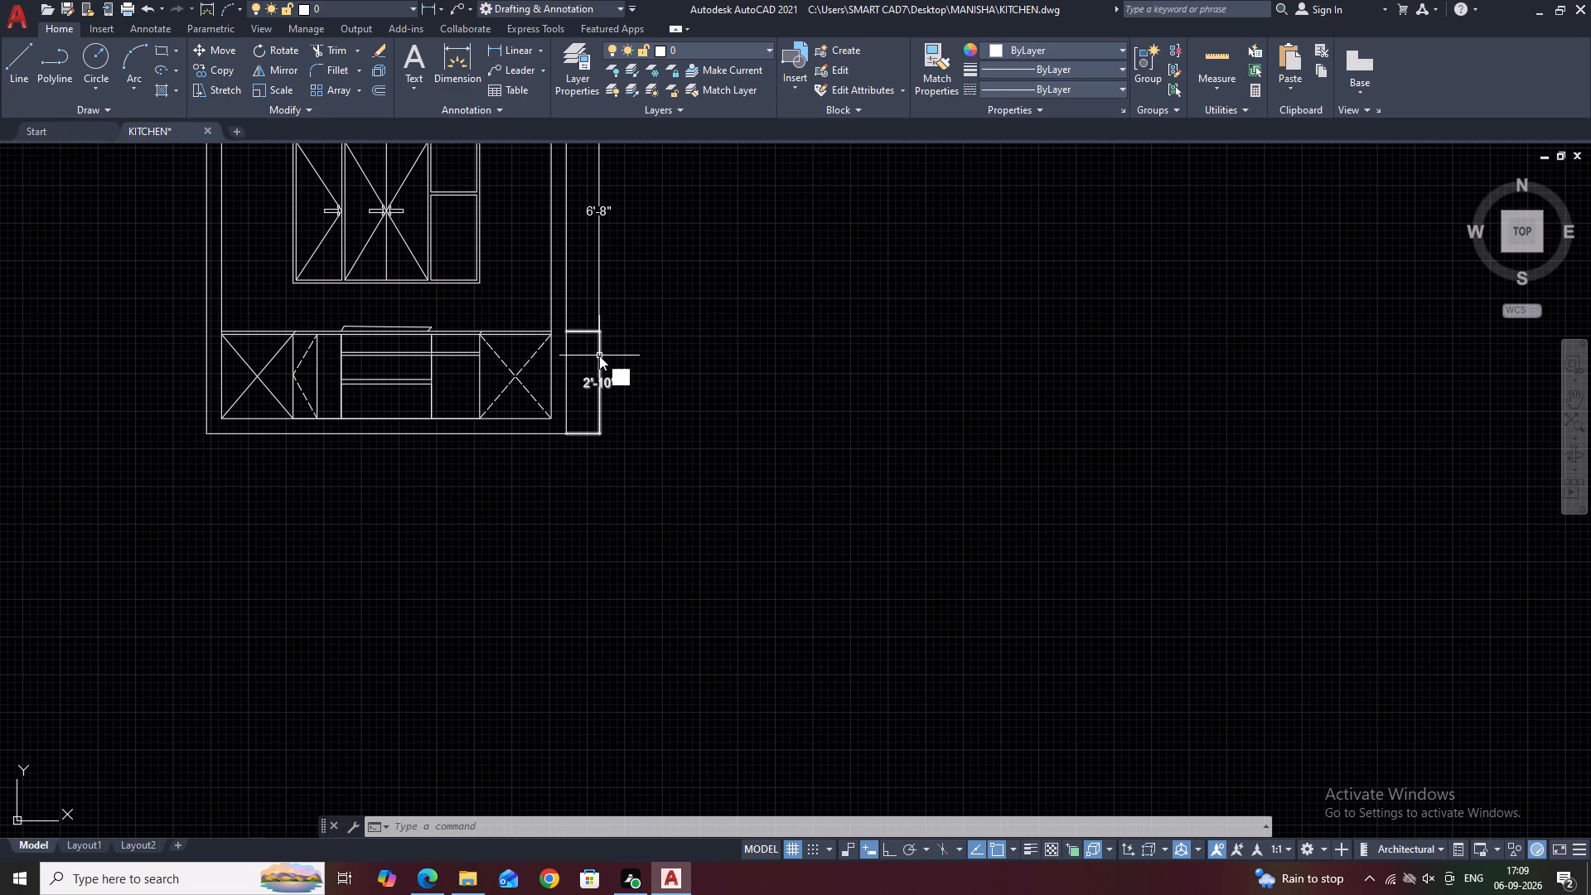
key(l)
key(space)
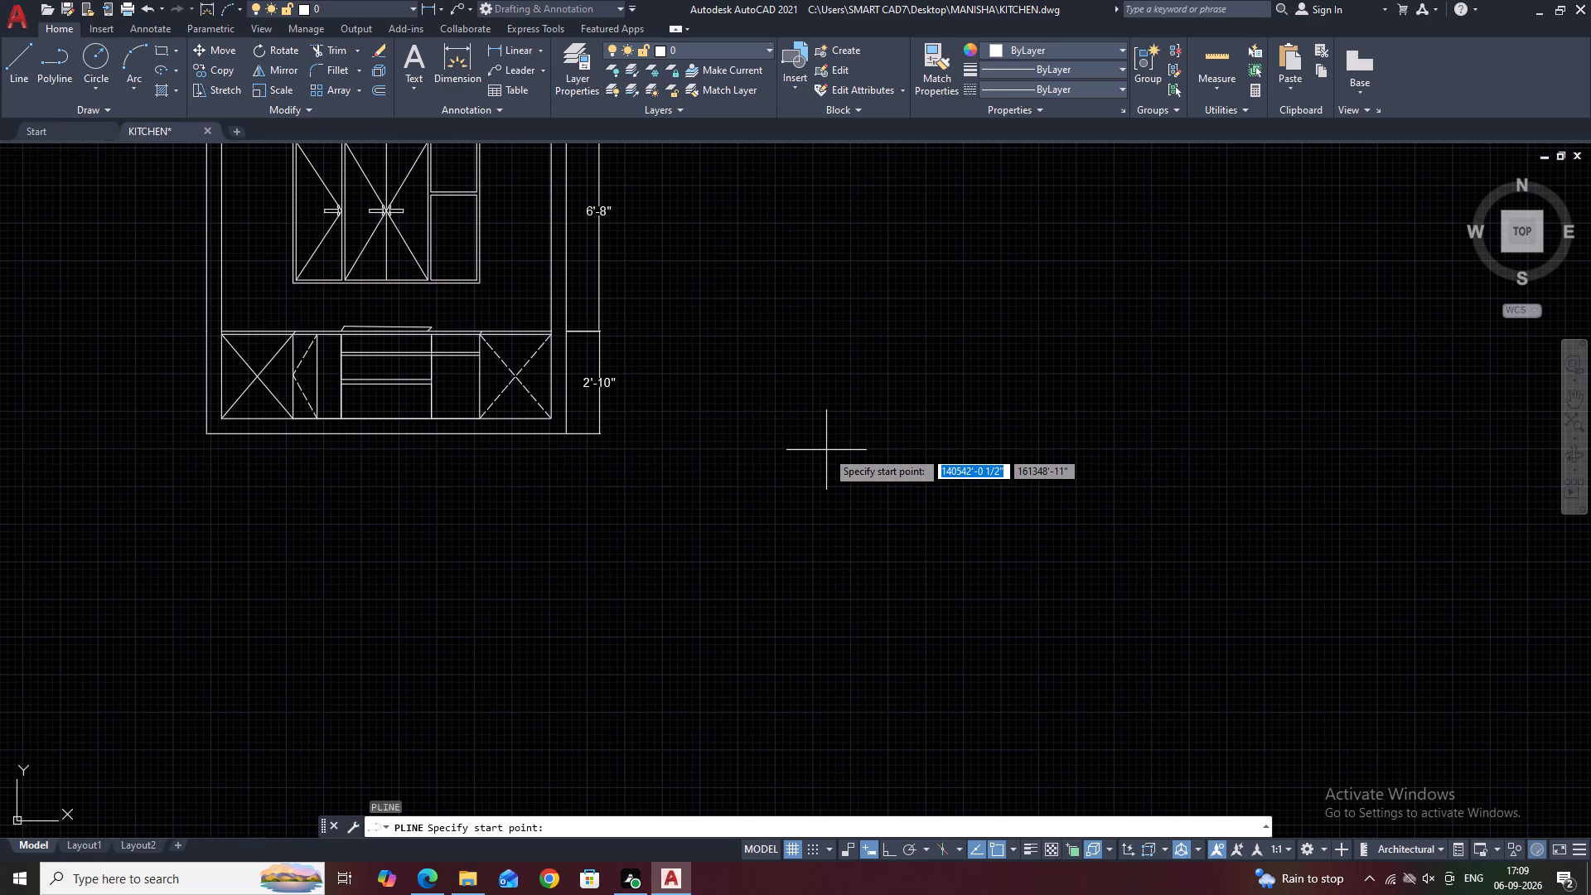
click(825, 450)
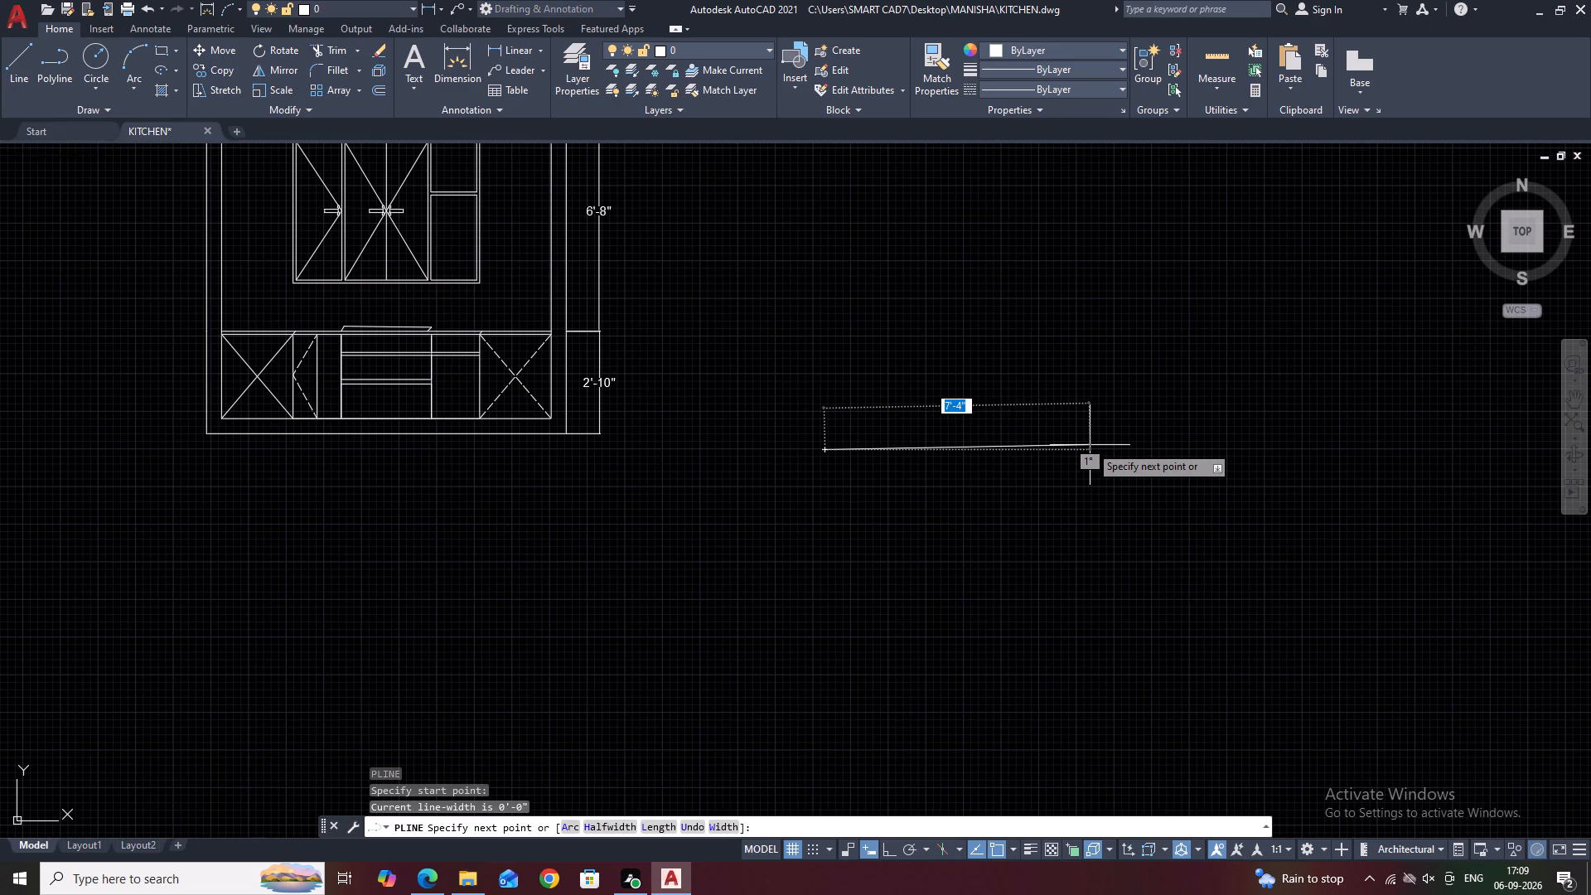
text(1')
text(8.5)
key(Return)
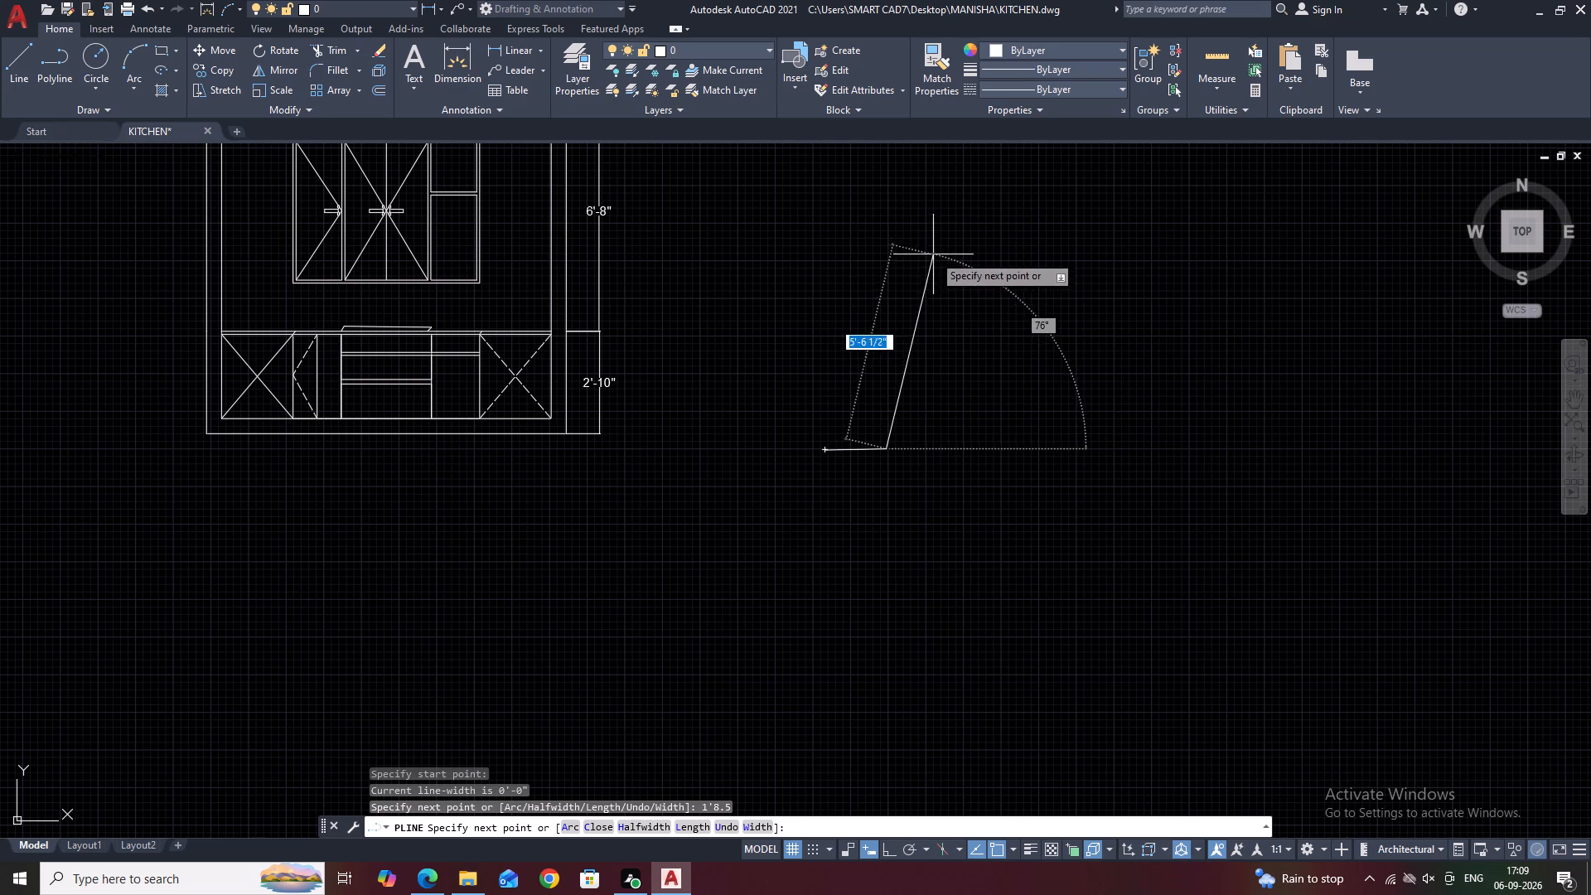
With Ortho on, continue the polyline horizontally to the right with segments of 2'6", 10" and 11".
key(F8)
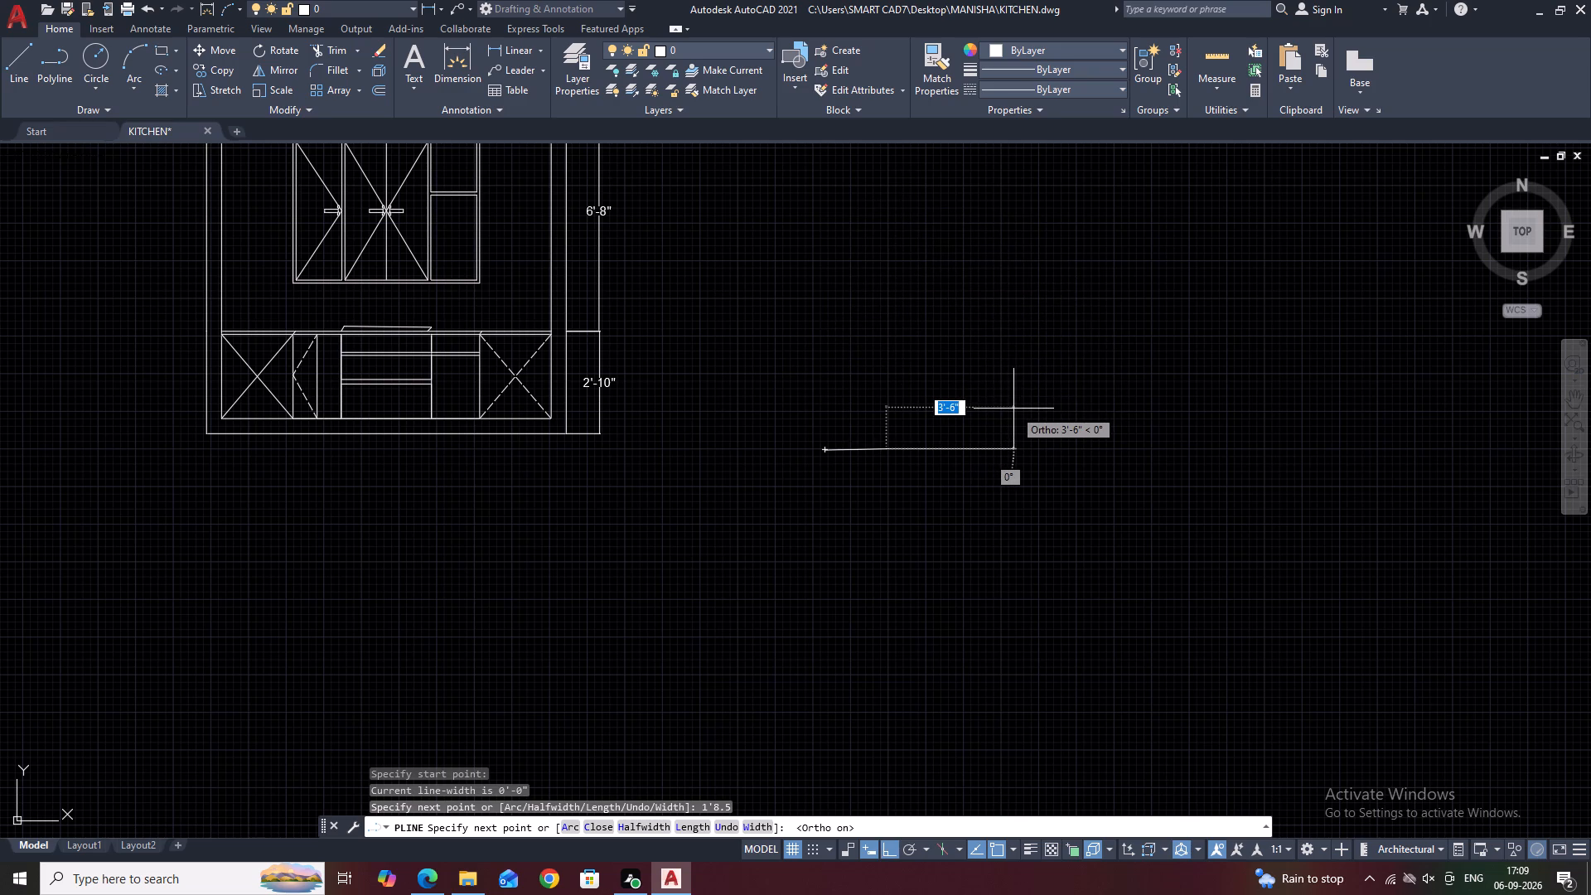
text(2'6)
key(Return)
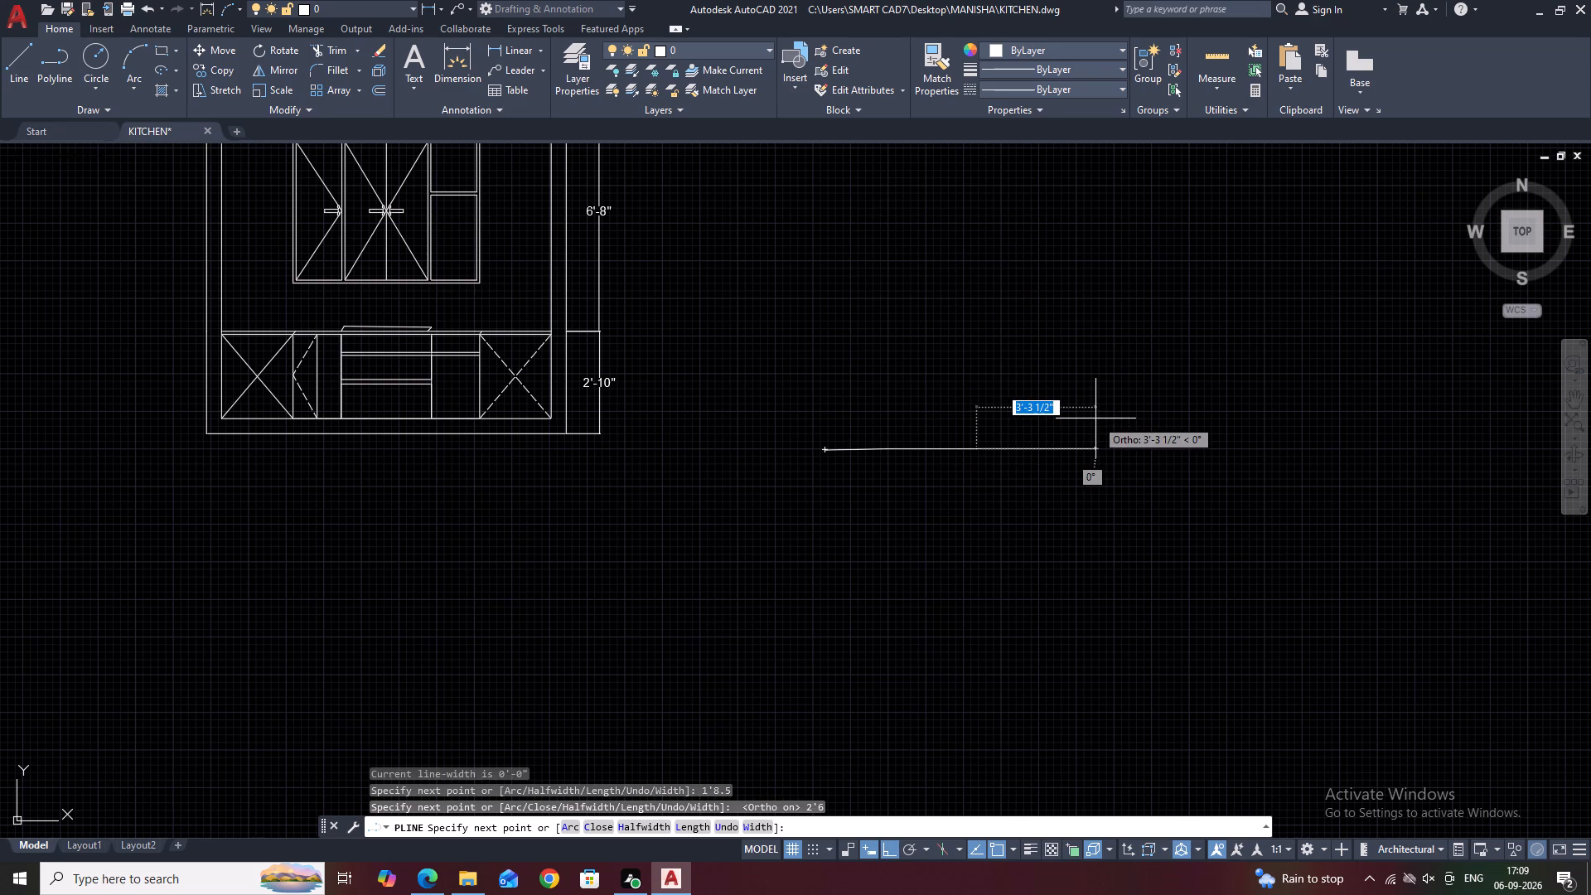
text(10)
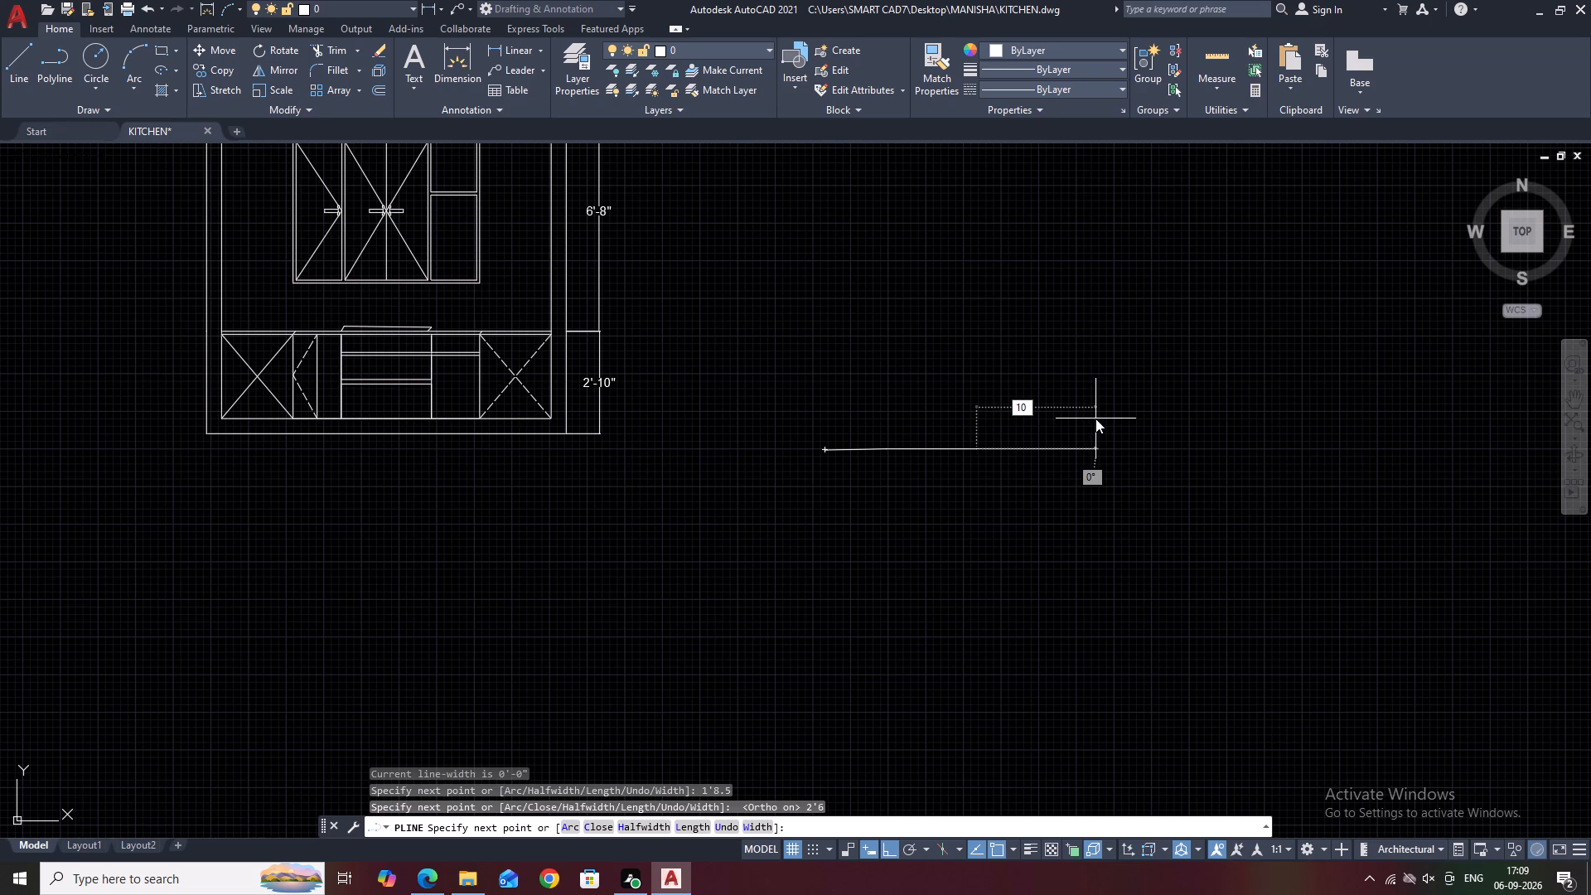
key(Return)
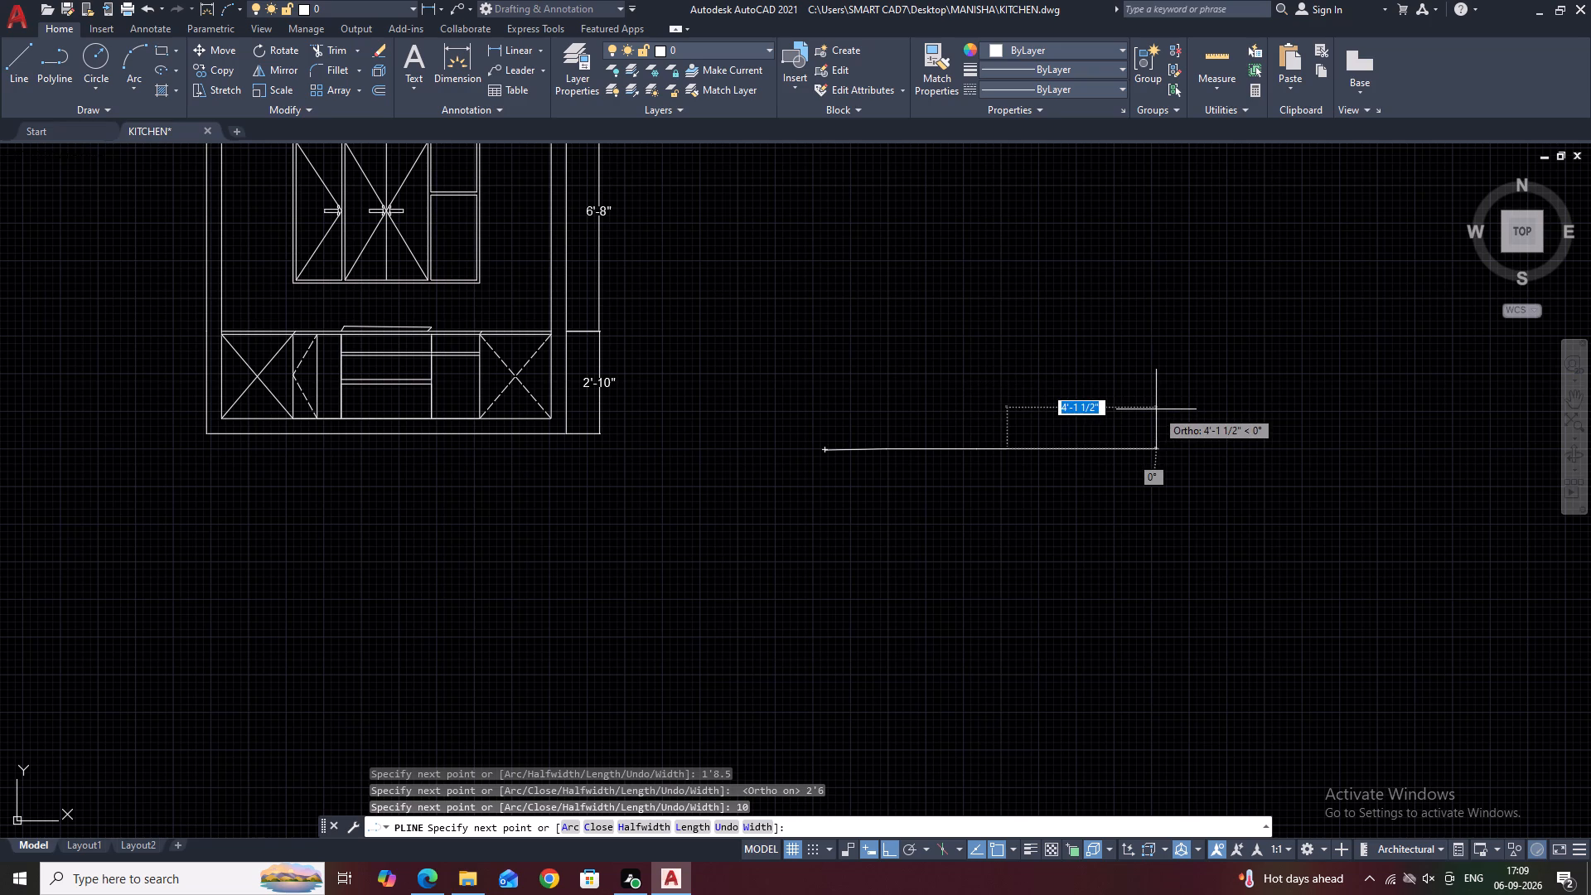
text(11)
key(Return)
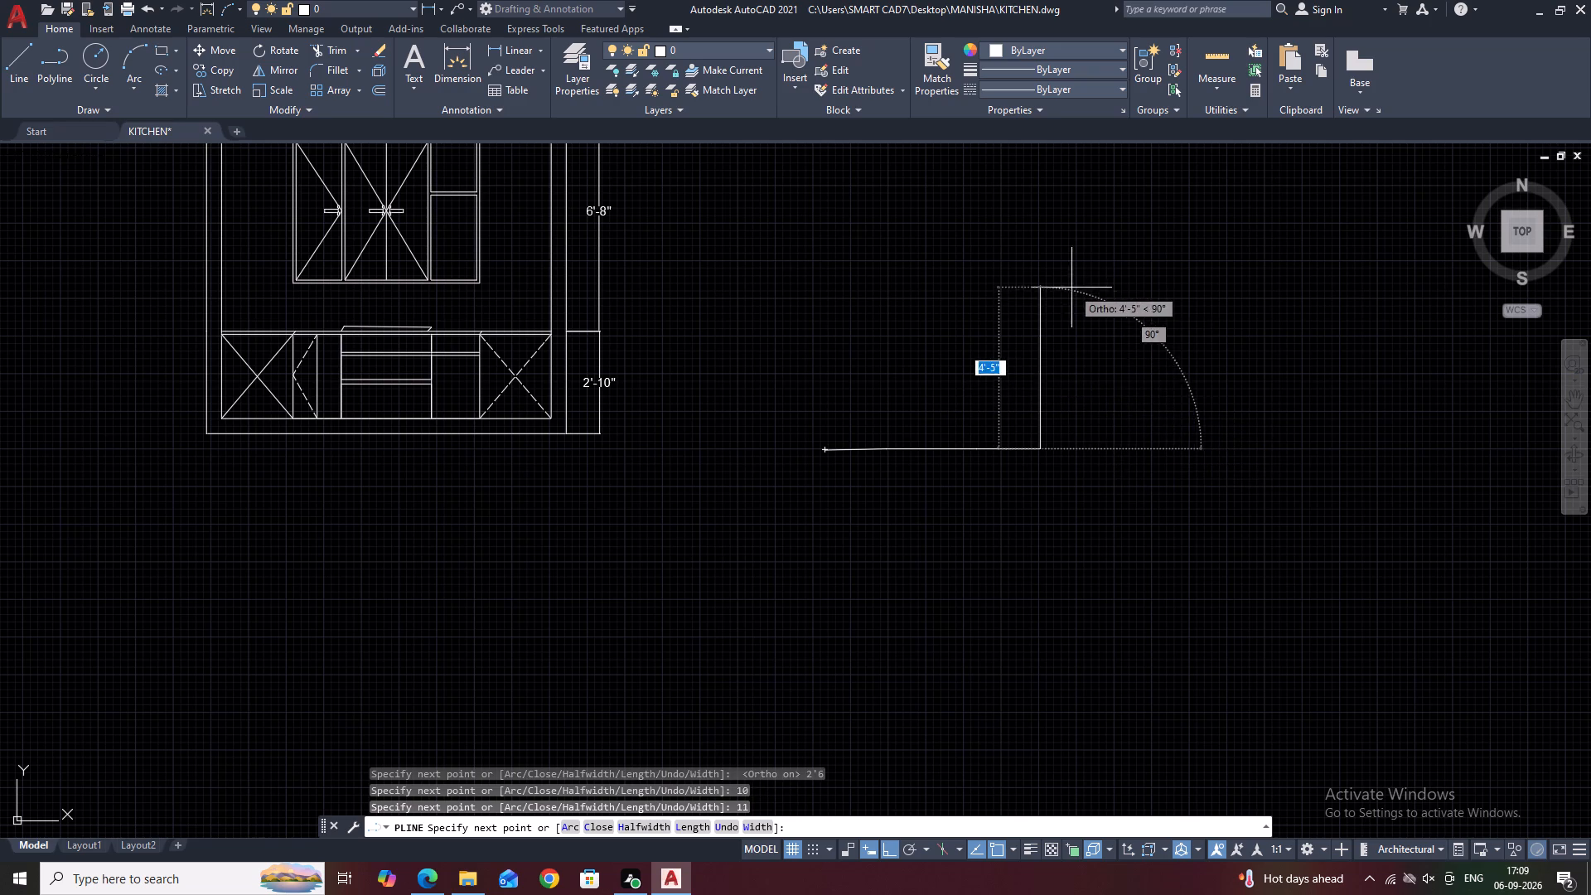
Turn the polyline straight up with consecutive vertical segments of 1'6.5", 1'8.5" and 1'10.5".
scroll(1057, 260, up, 1)
middle_drag(1051, 282, 1051, 353)
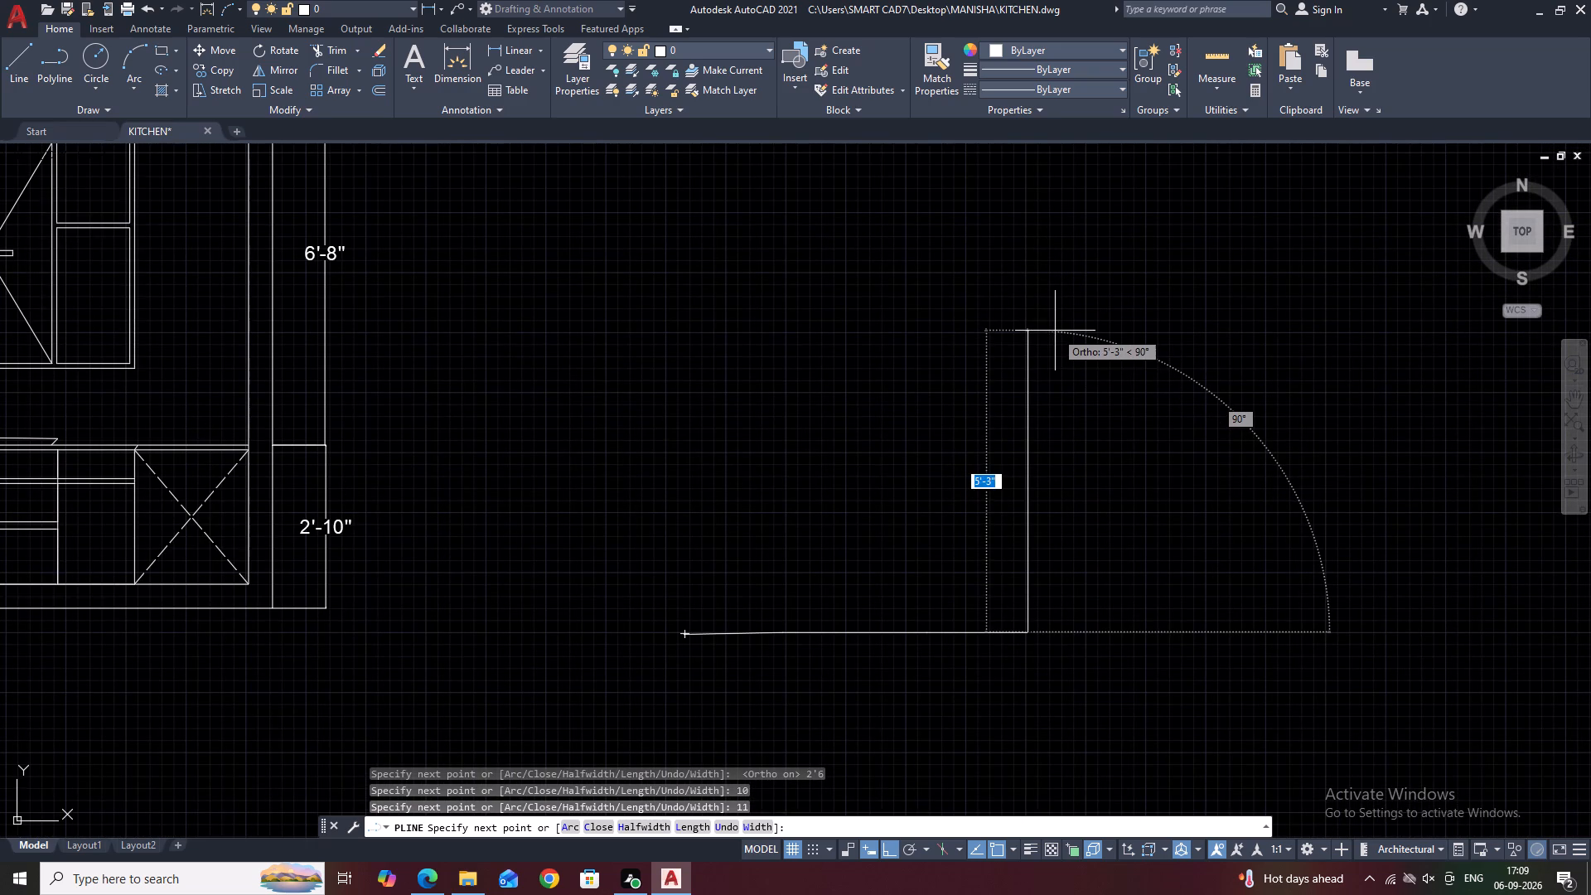
text(1'6)
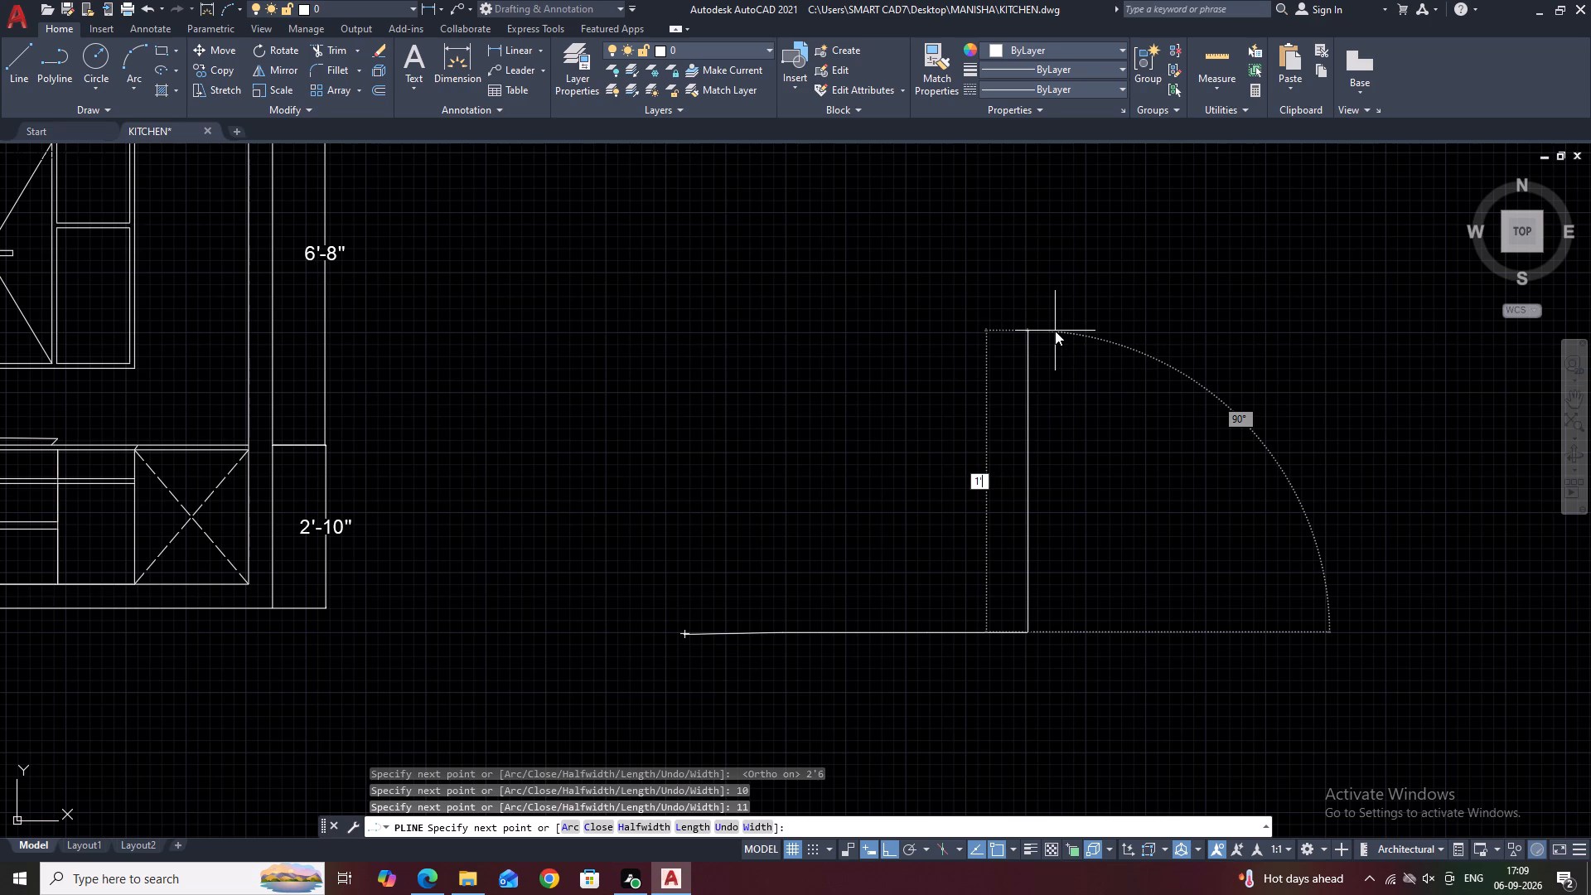
text(.5)
key(Return)
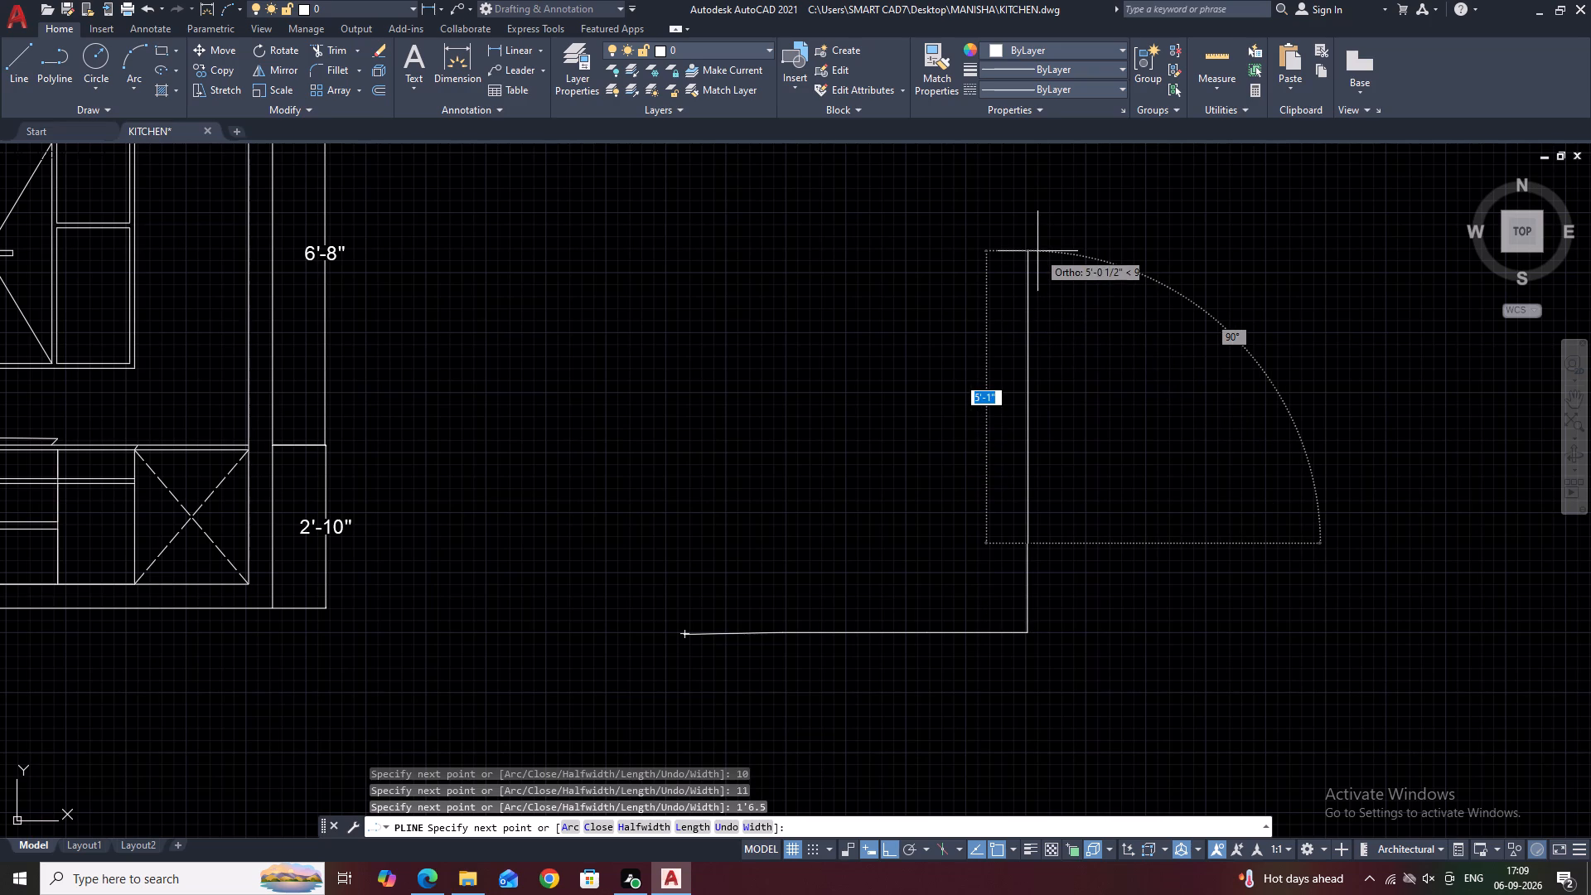
text(1'7)
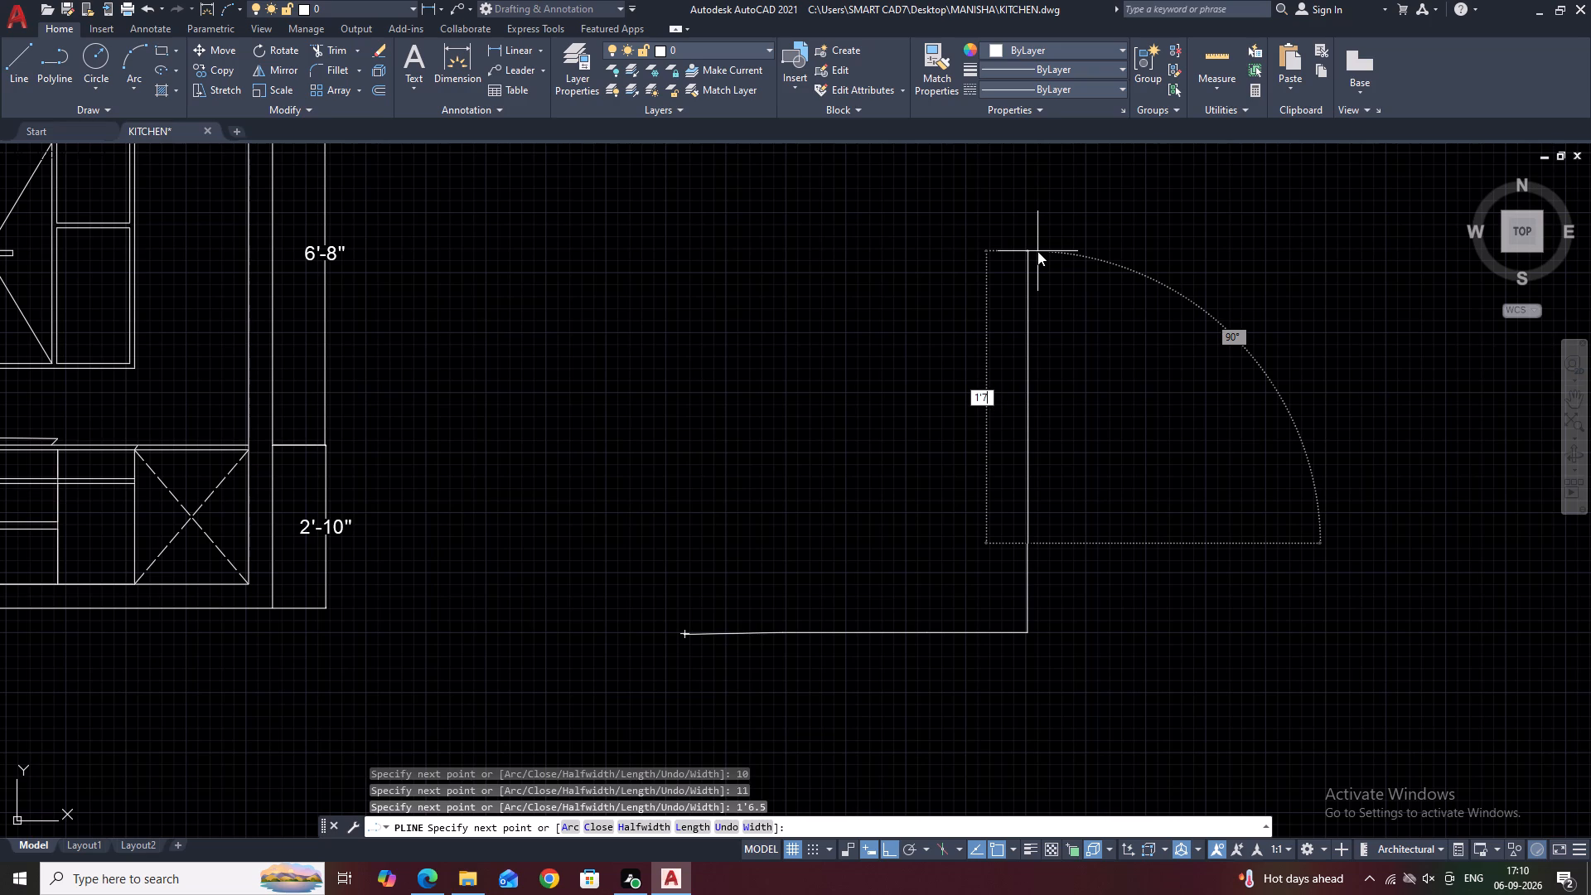
key(BackSpace)
text(8.5)
key(Return)
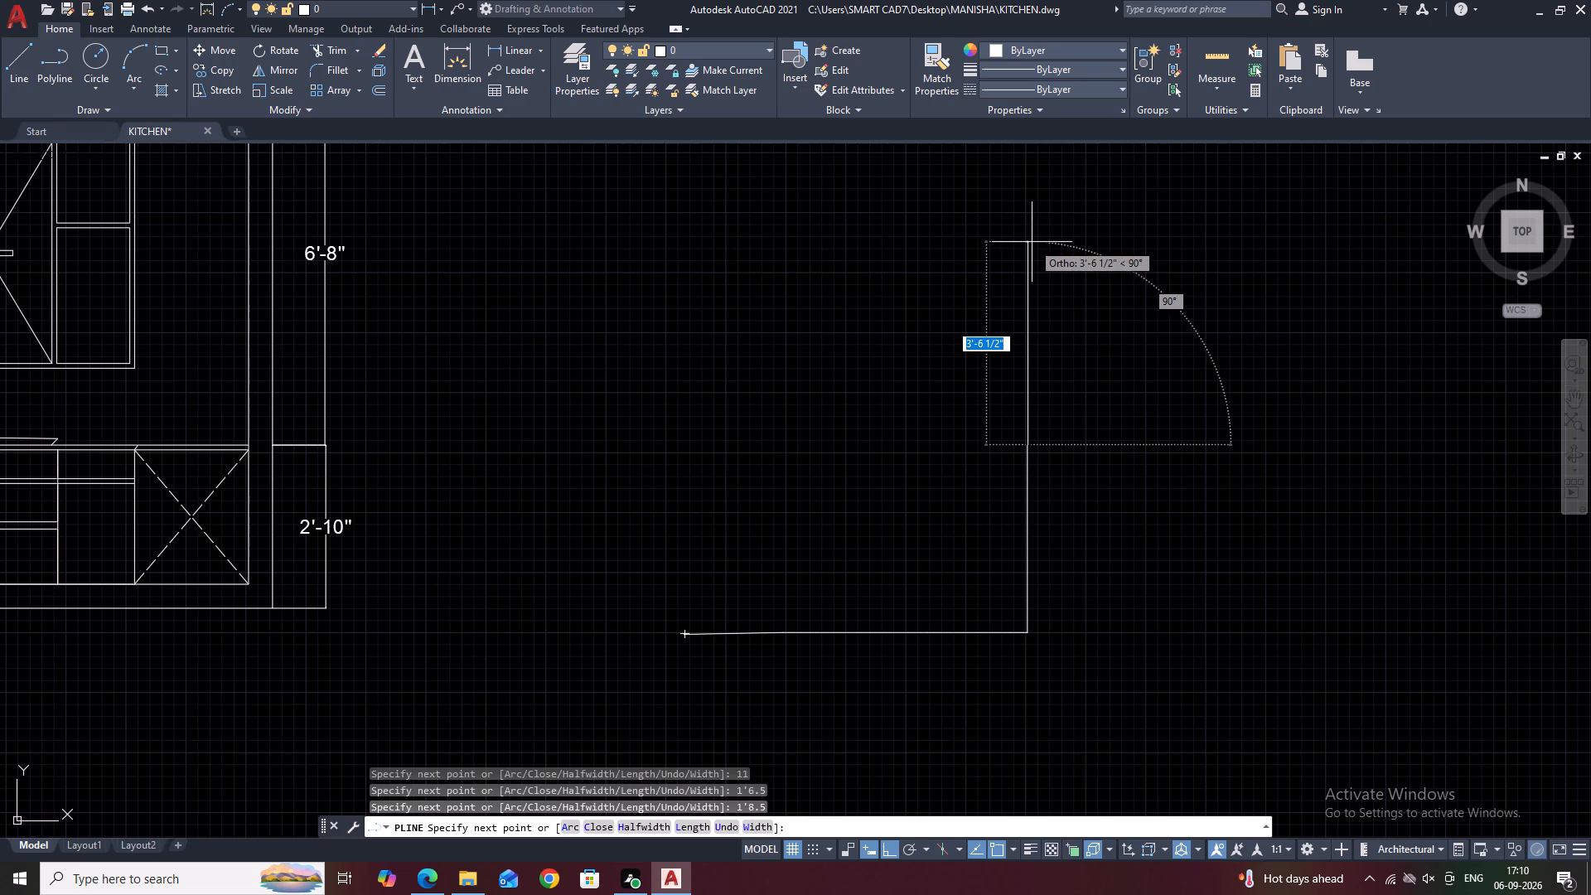
text(1'10.5)
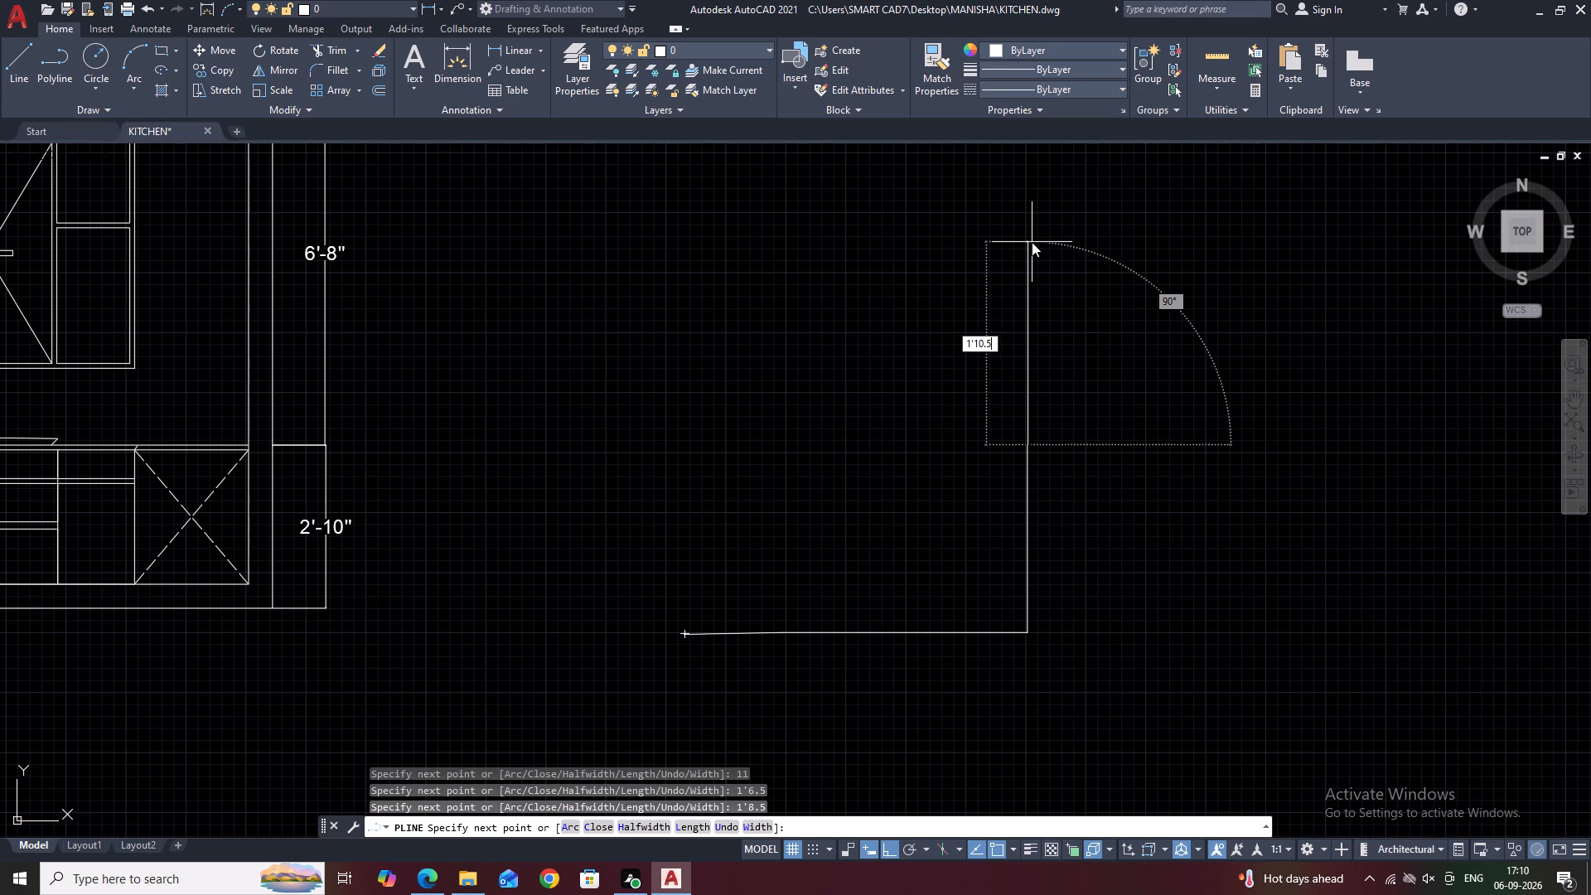
key(Return)
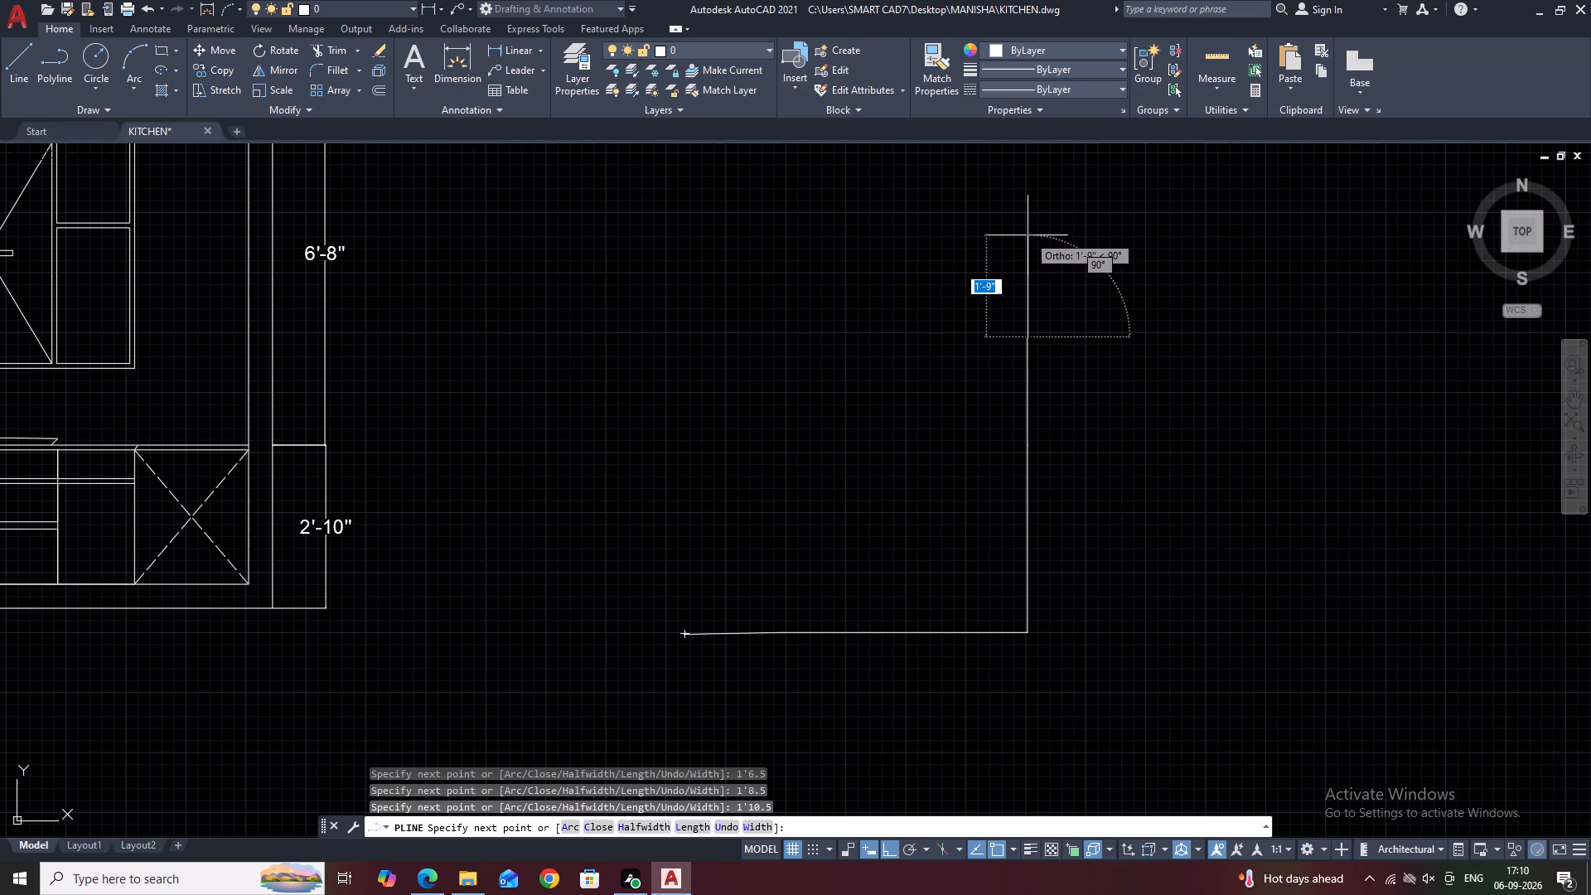
Continue the polyline straight up with consecutive segments of 1'9", 3'6" and 2'0.5".
middle_drag(1023, 225, 1018, 325)
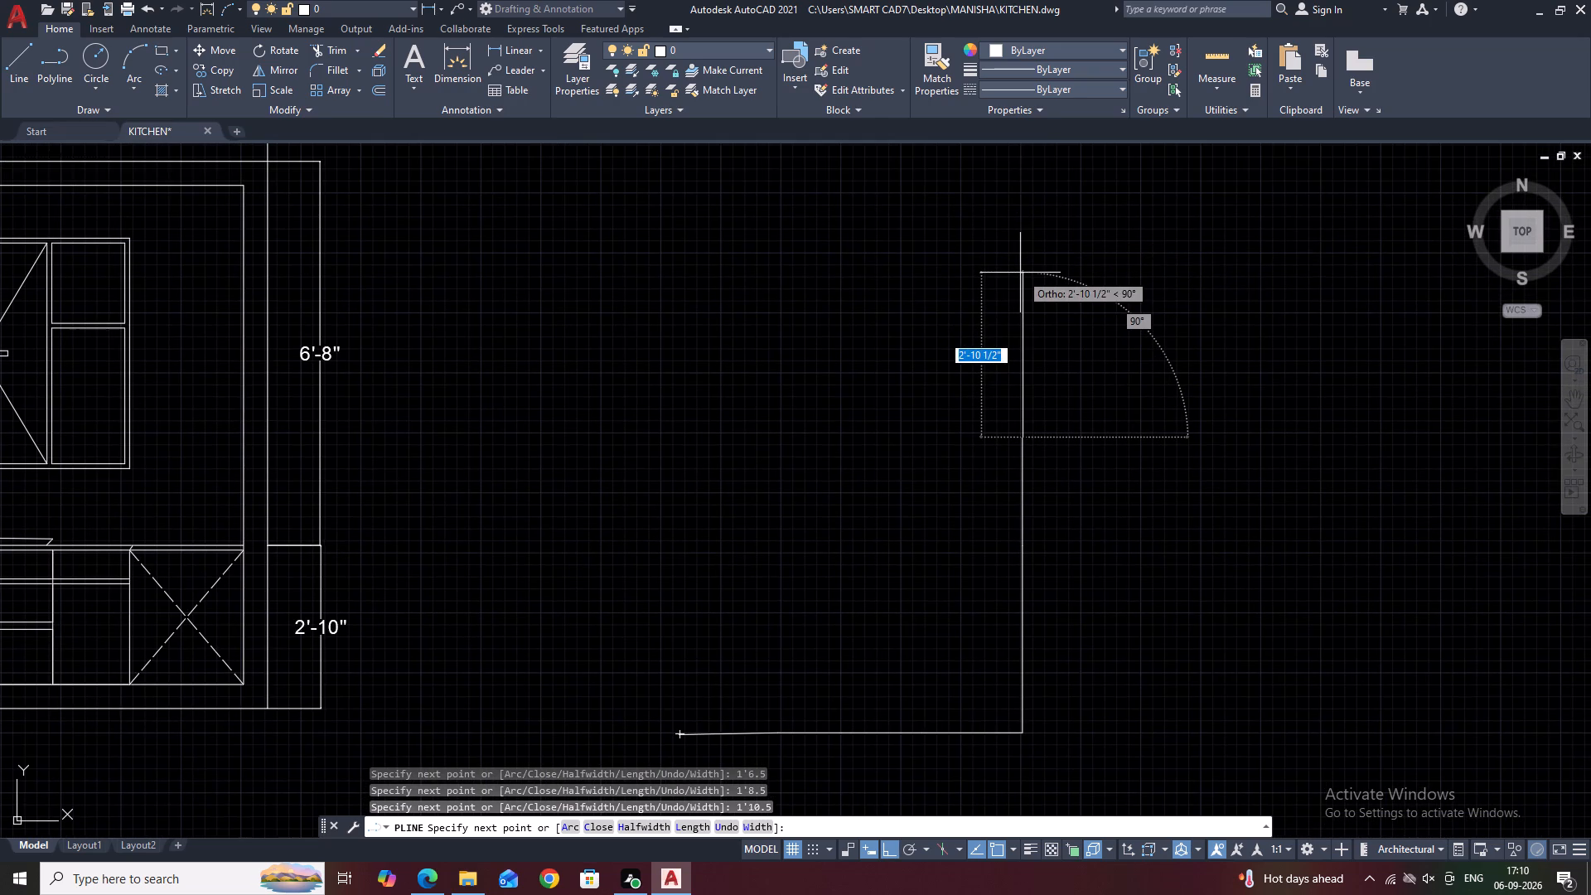
key(1)
key(apostrophe)
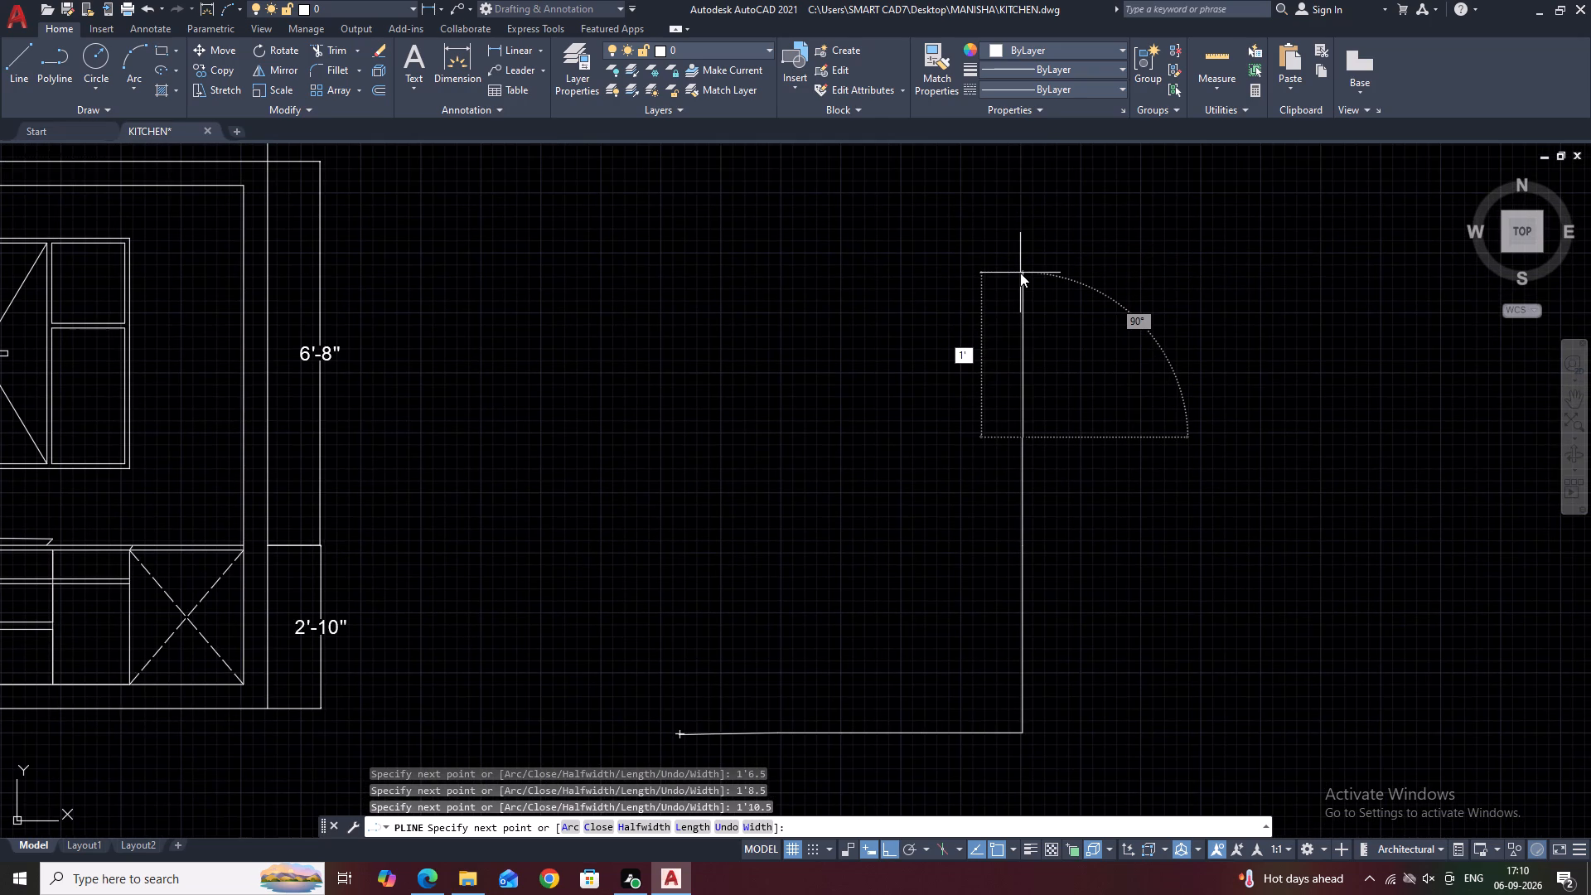
key(9)
key(Return)
middle_drag(1001, 261, 992, 312)
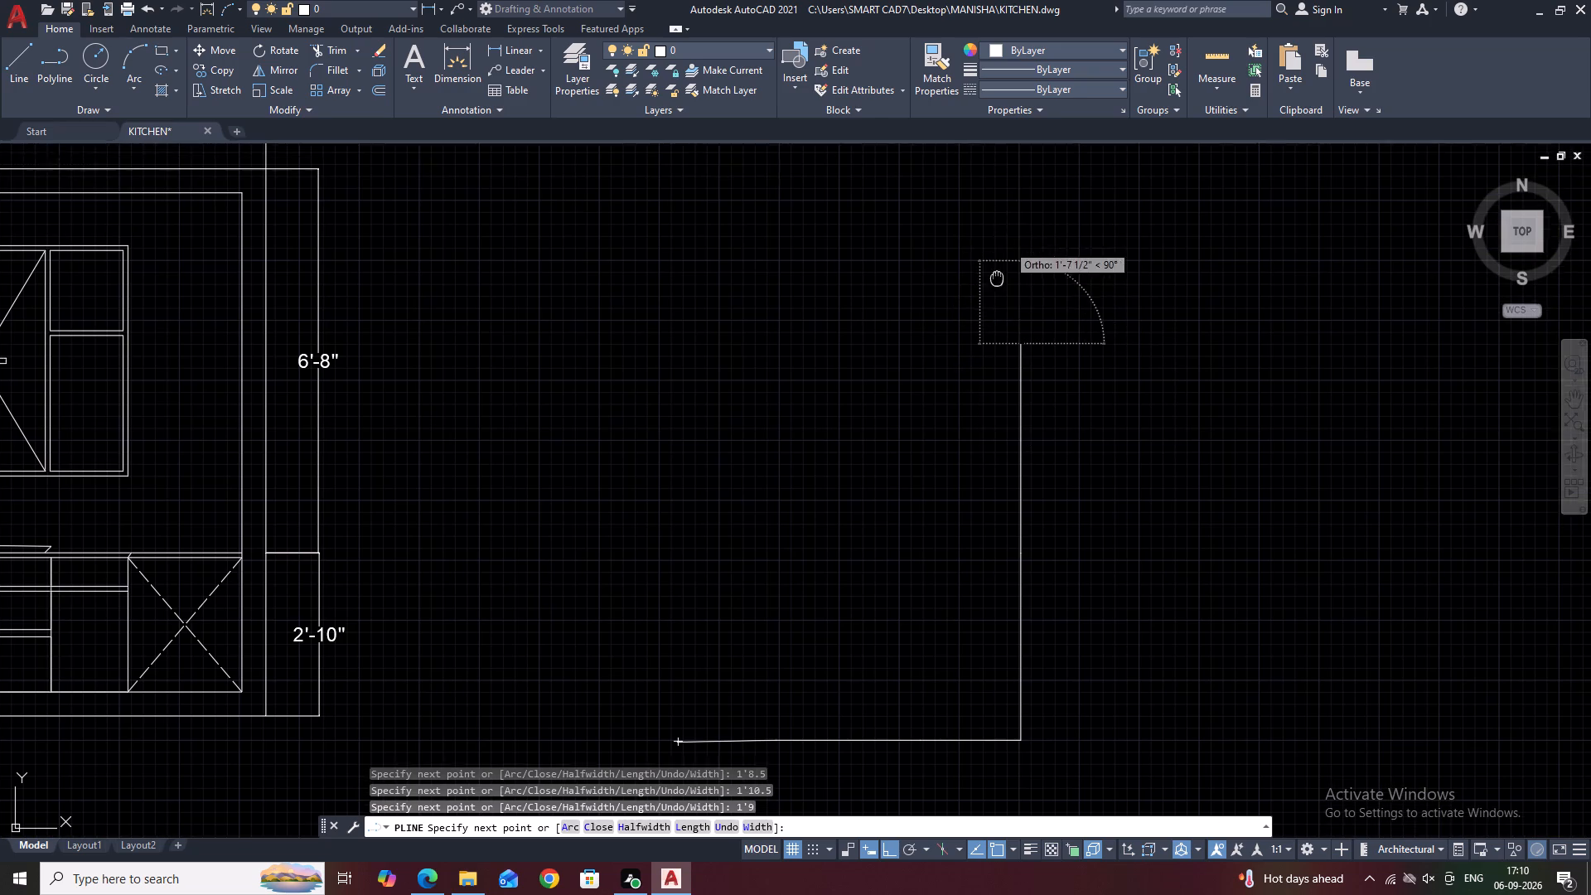
middle_drag(992, 312, 989, 394)
text(3'6)
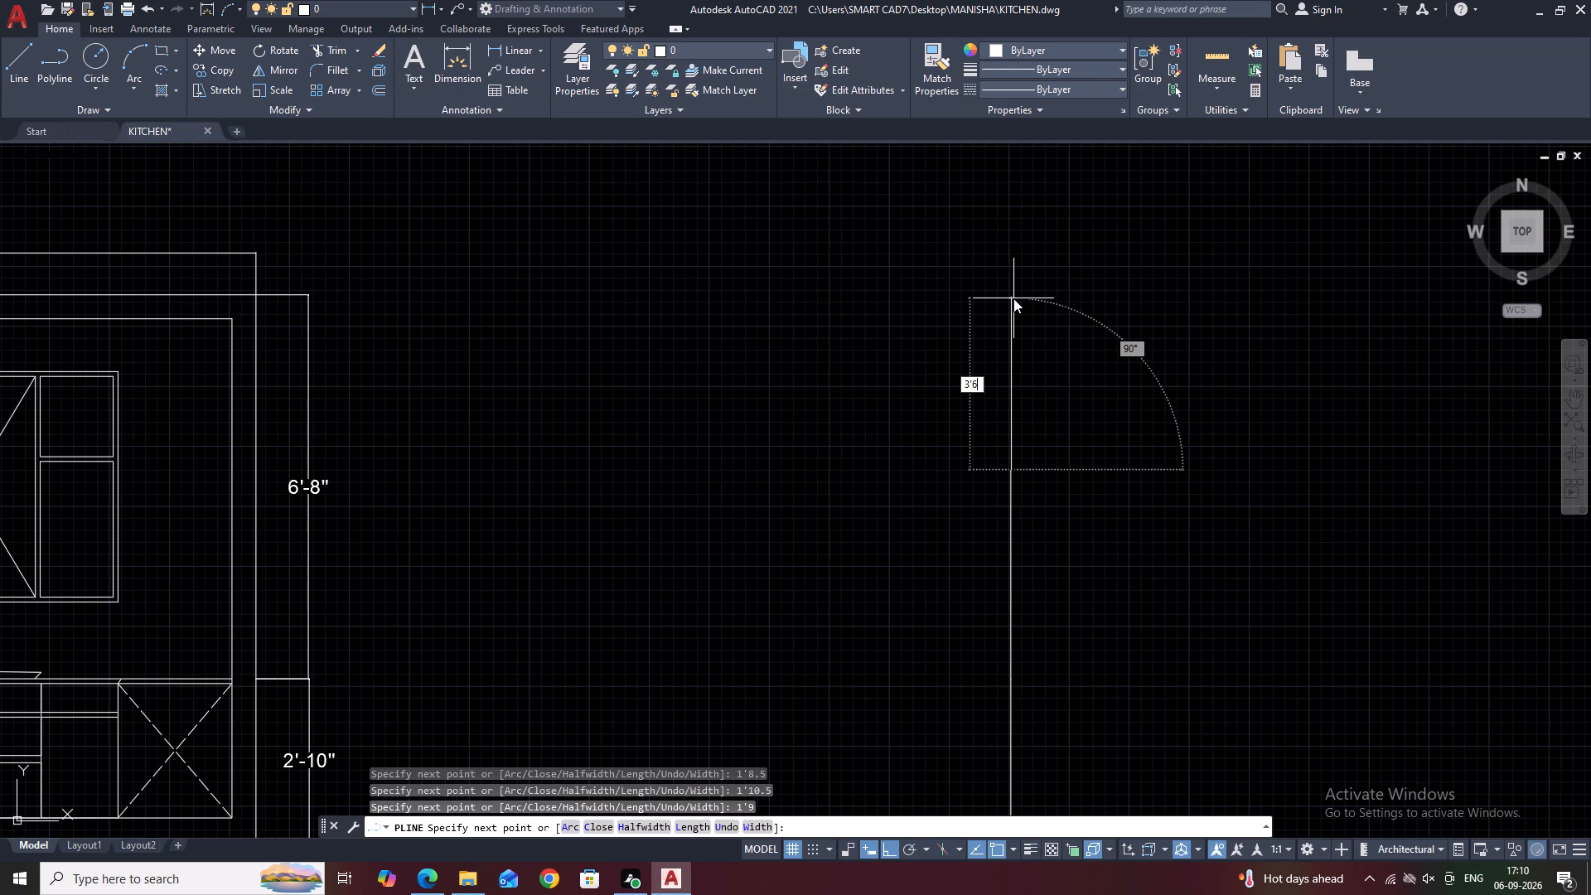
key(Return)
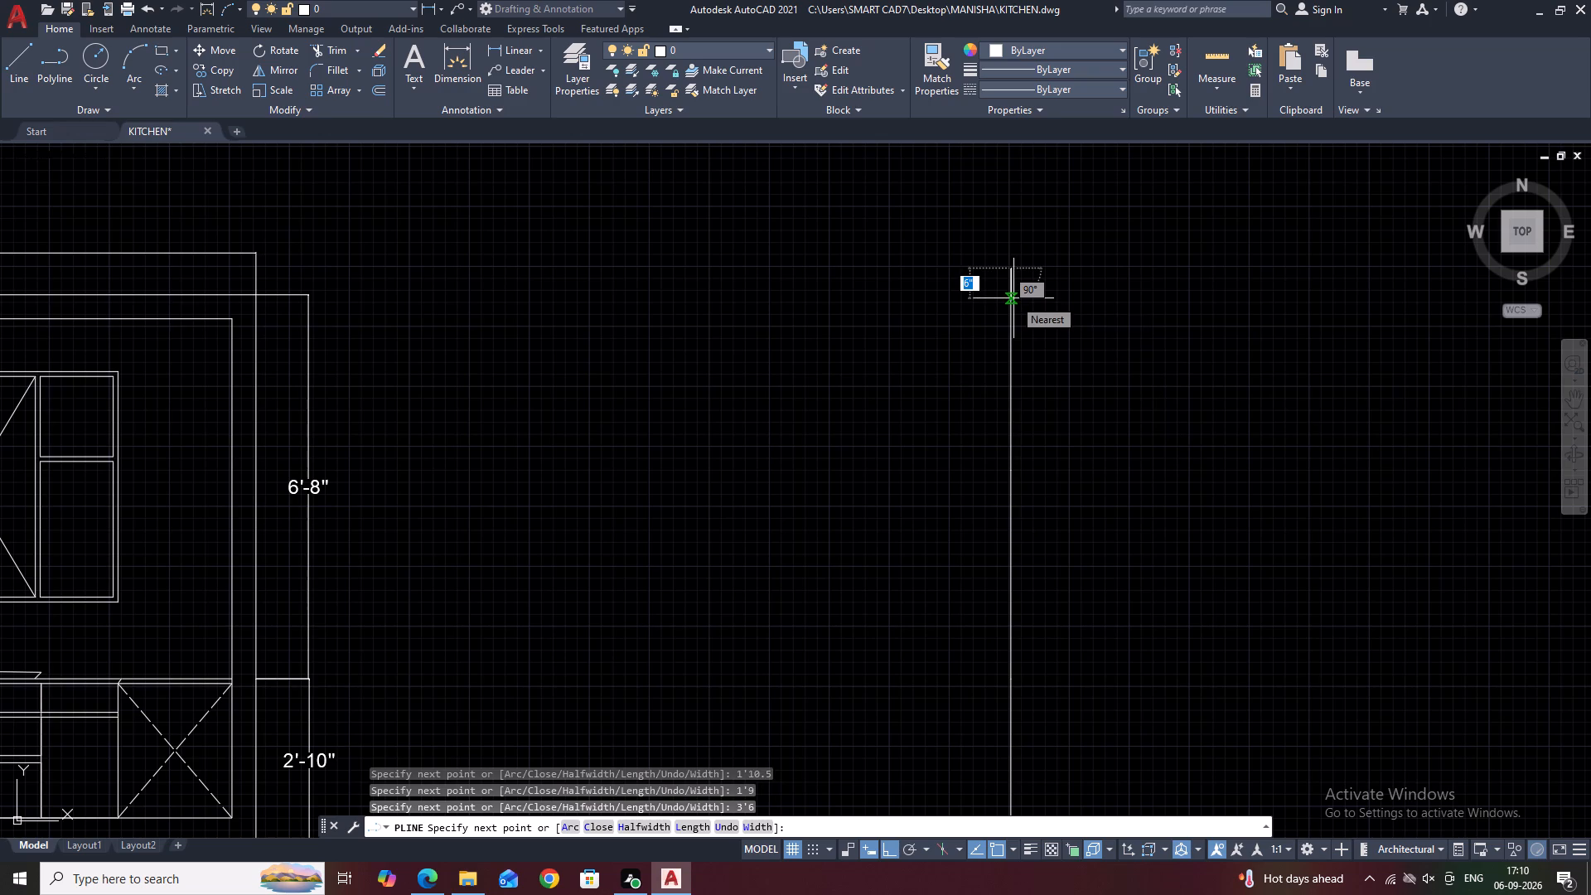
middle_drag(1009, 288, 986, 447)
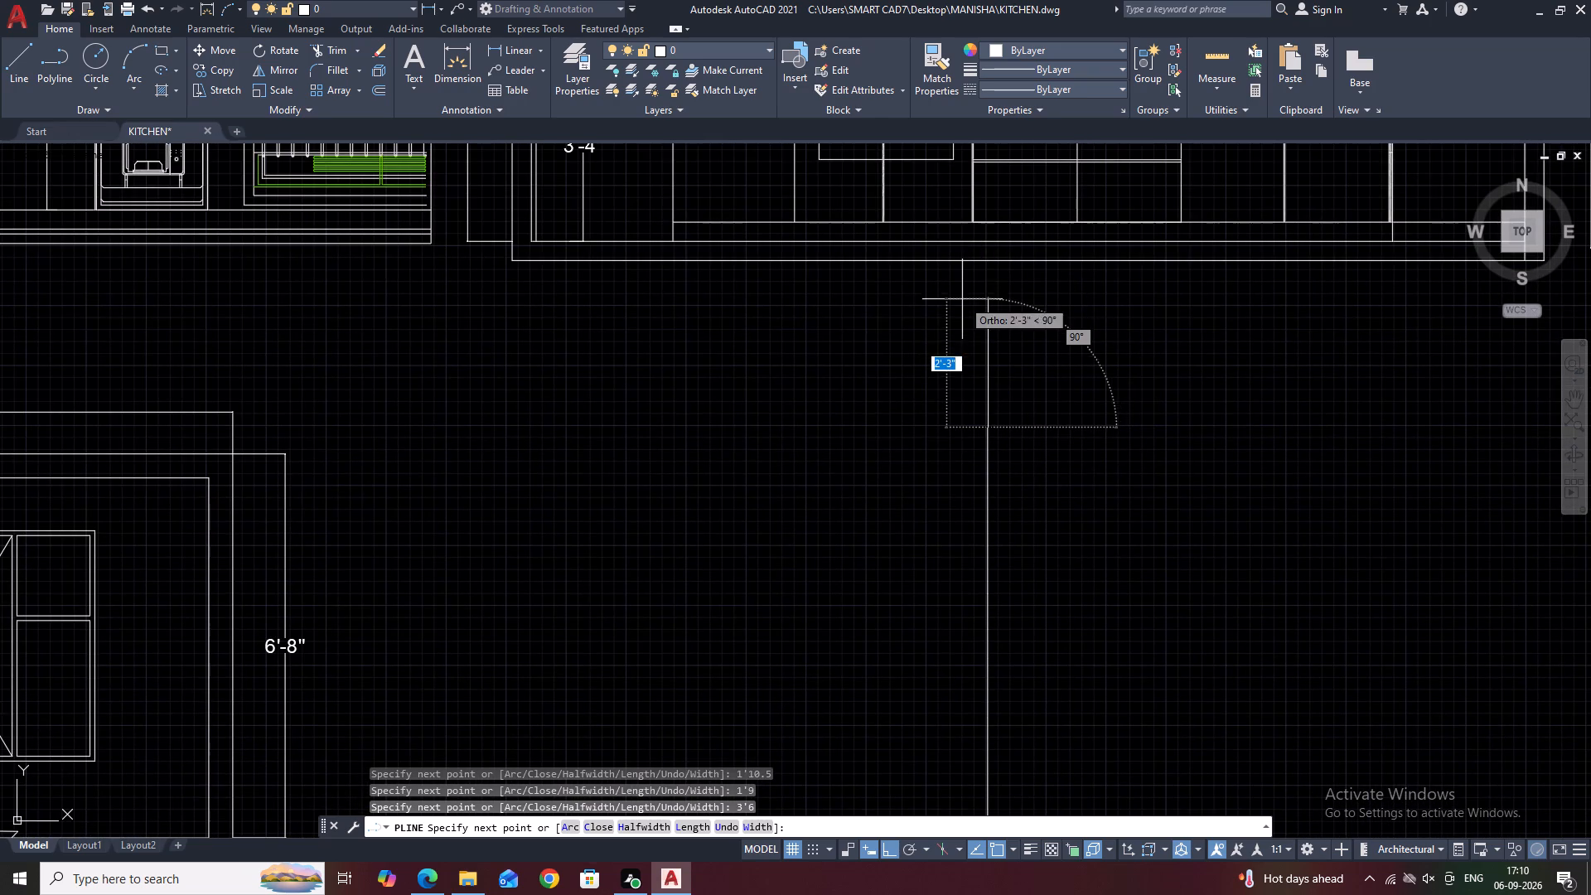
text(2')
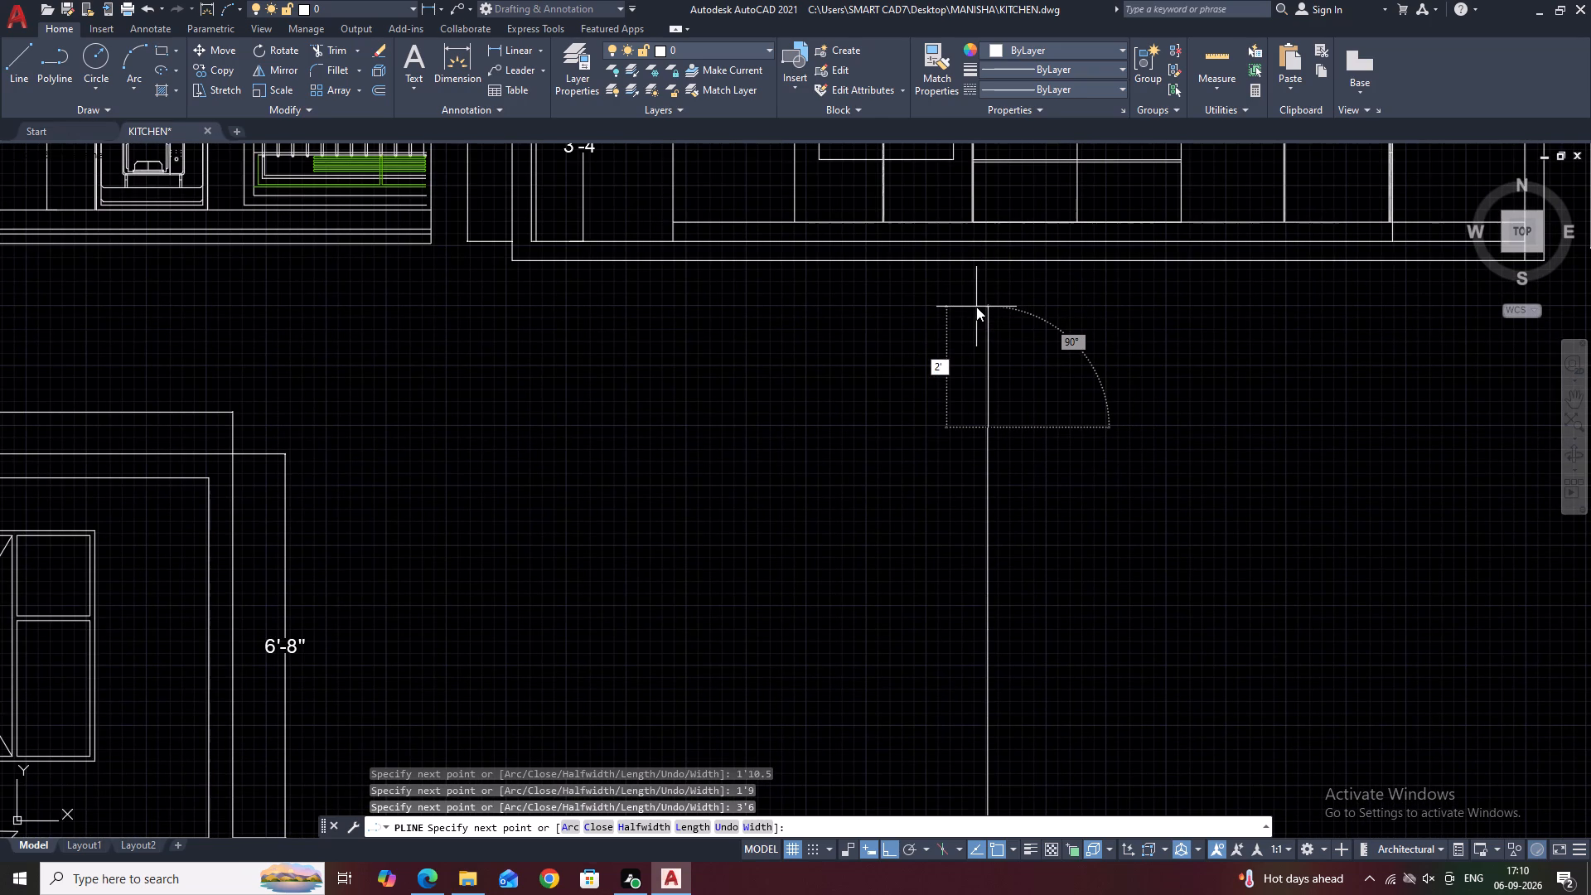
text(0.5)
key(Return)
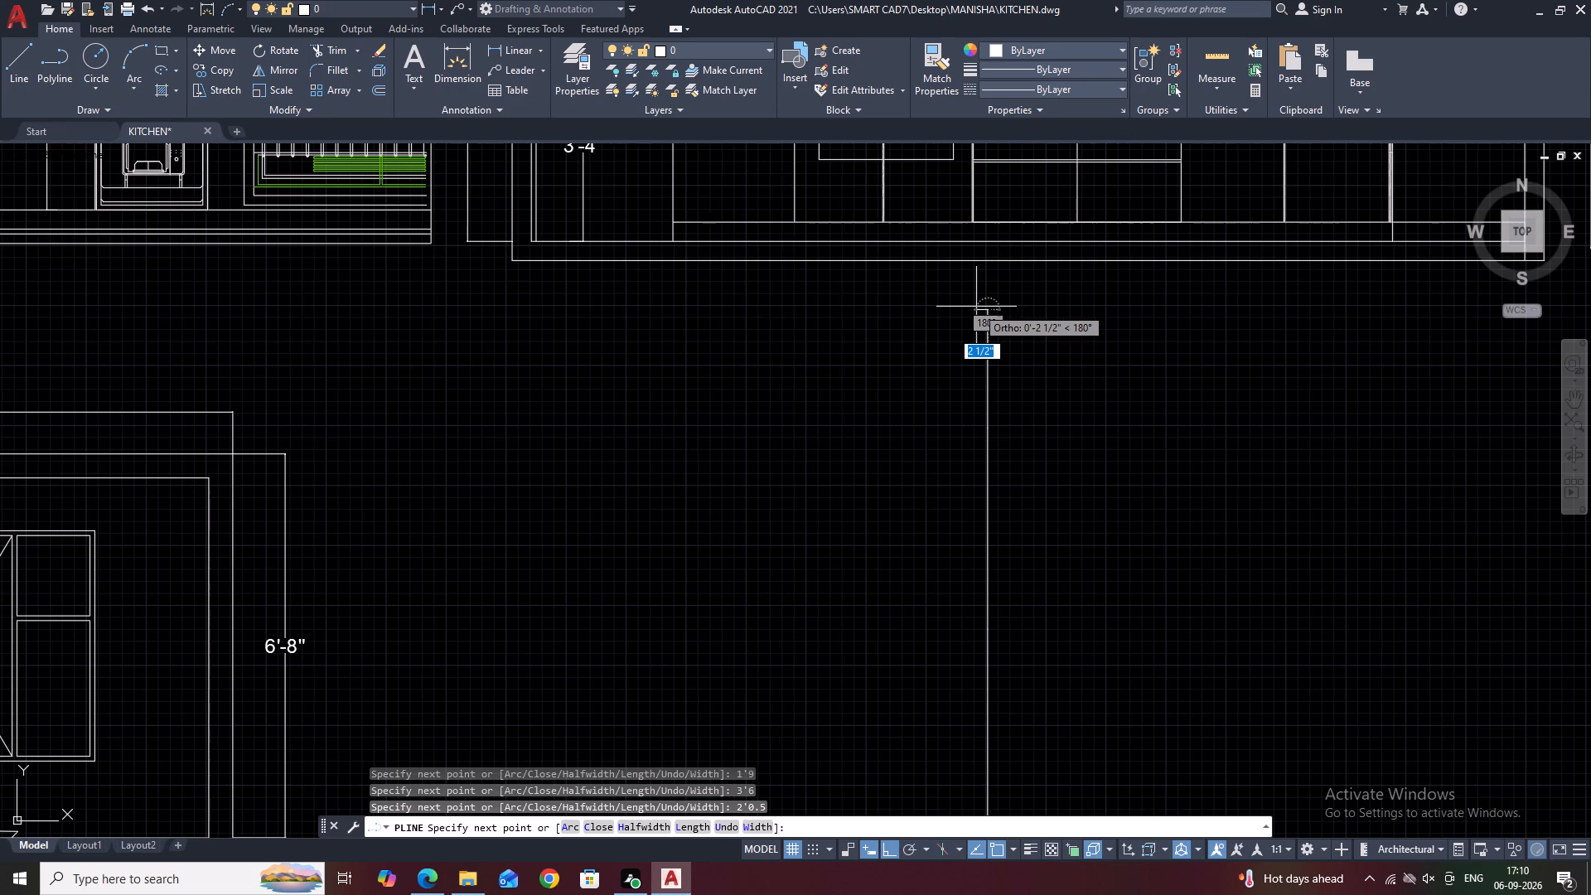
Run the polyline 2' to the right from its top end, then straight down to the level of the inner horizontal run.
scroll(1102, 345, down, 1)
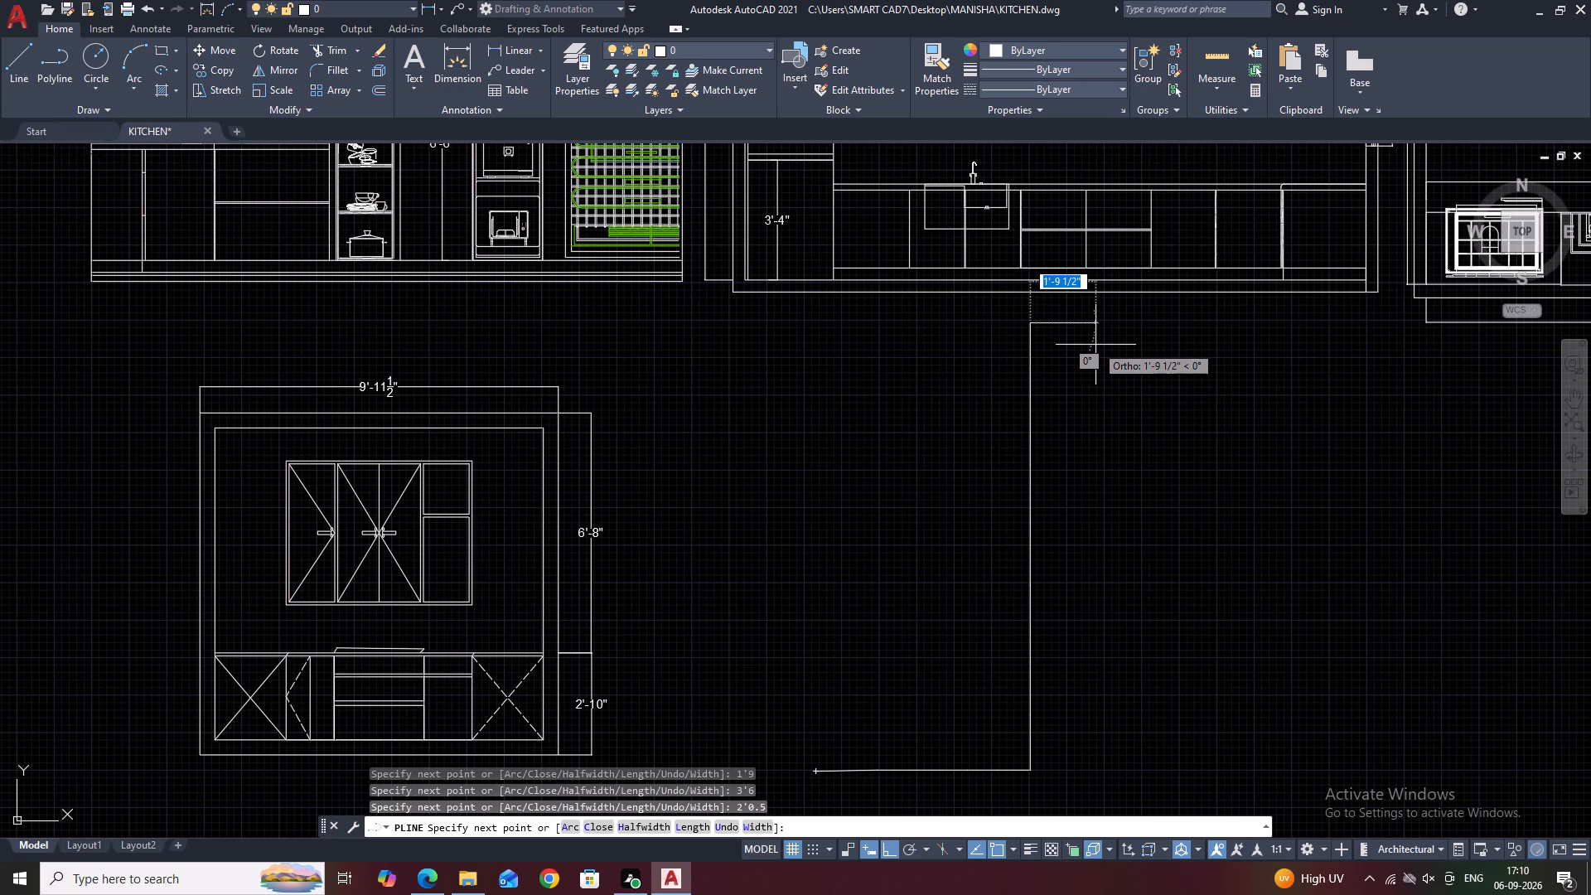
text(2')
key(Return)
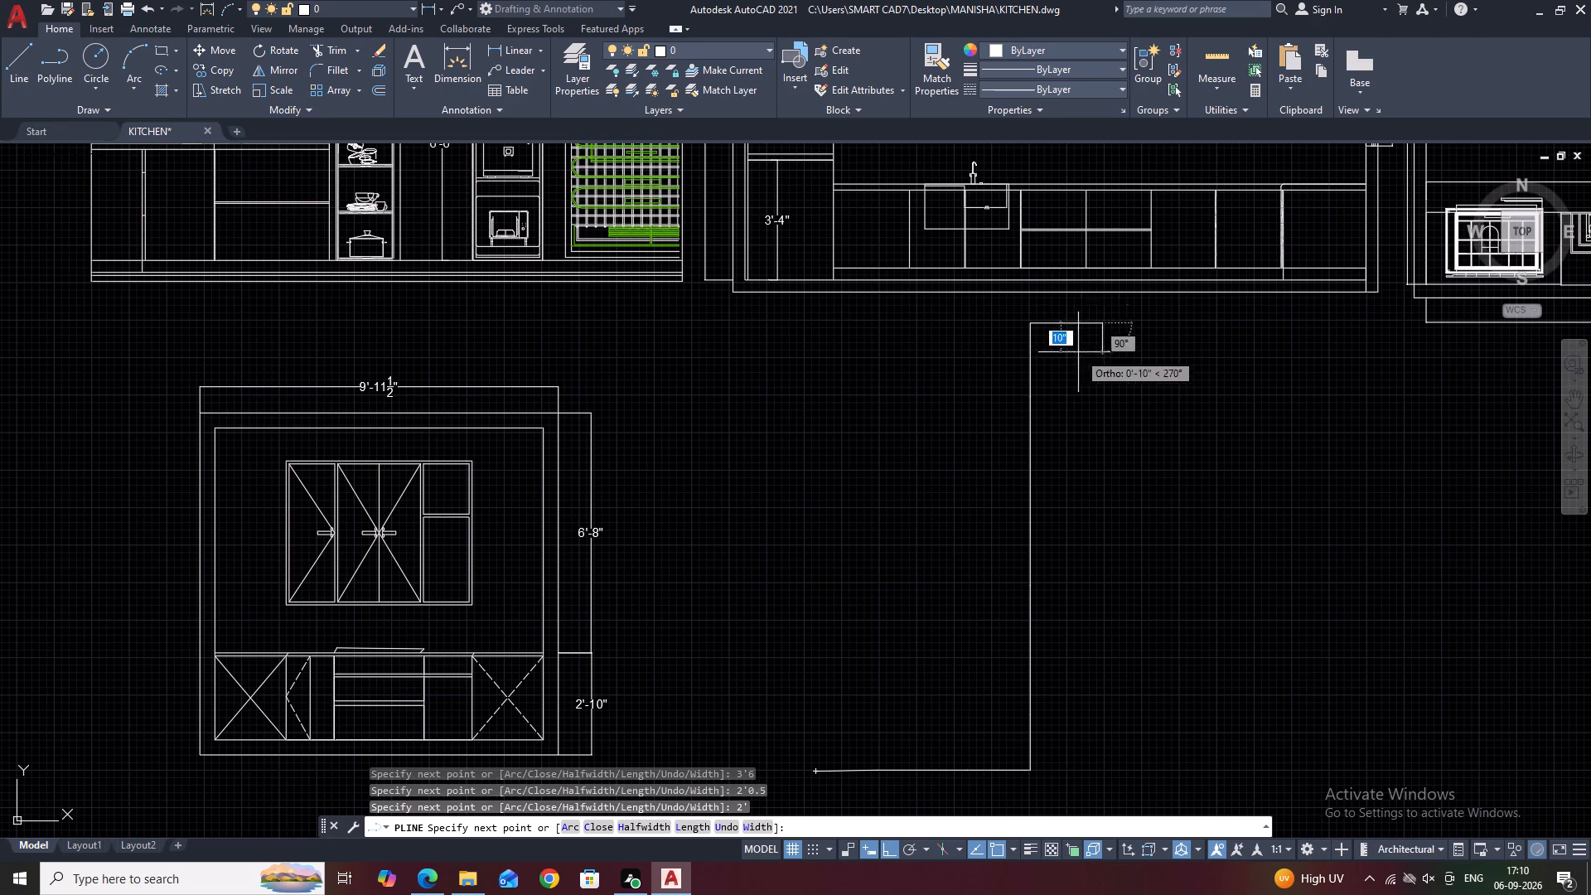
scroll(1079, 353, down, 2)
middle_drag(1098, 518, 1096, 509)
scroll(1066, 517, up, 3)
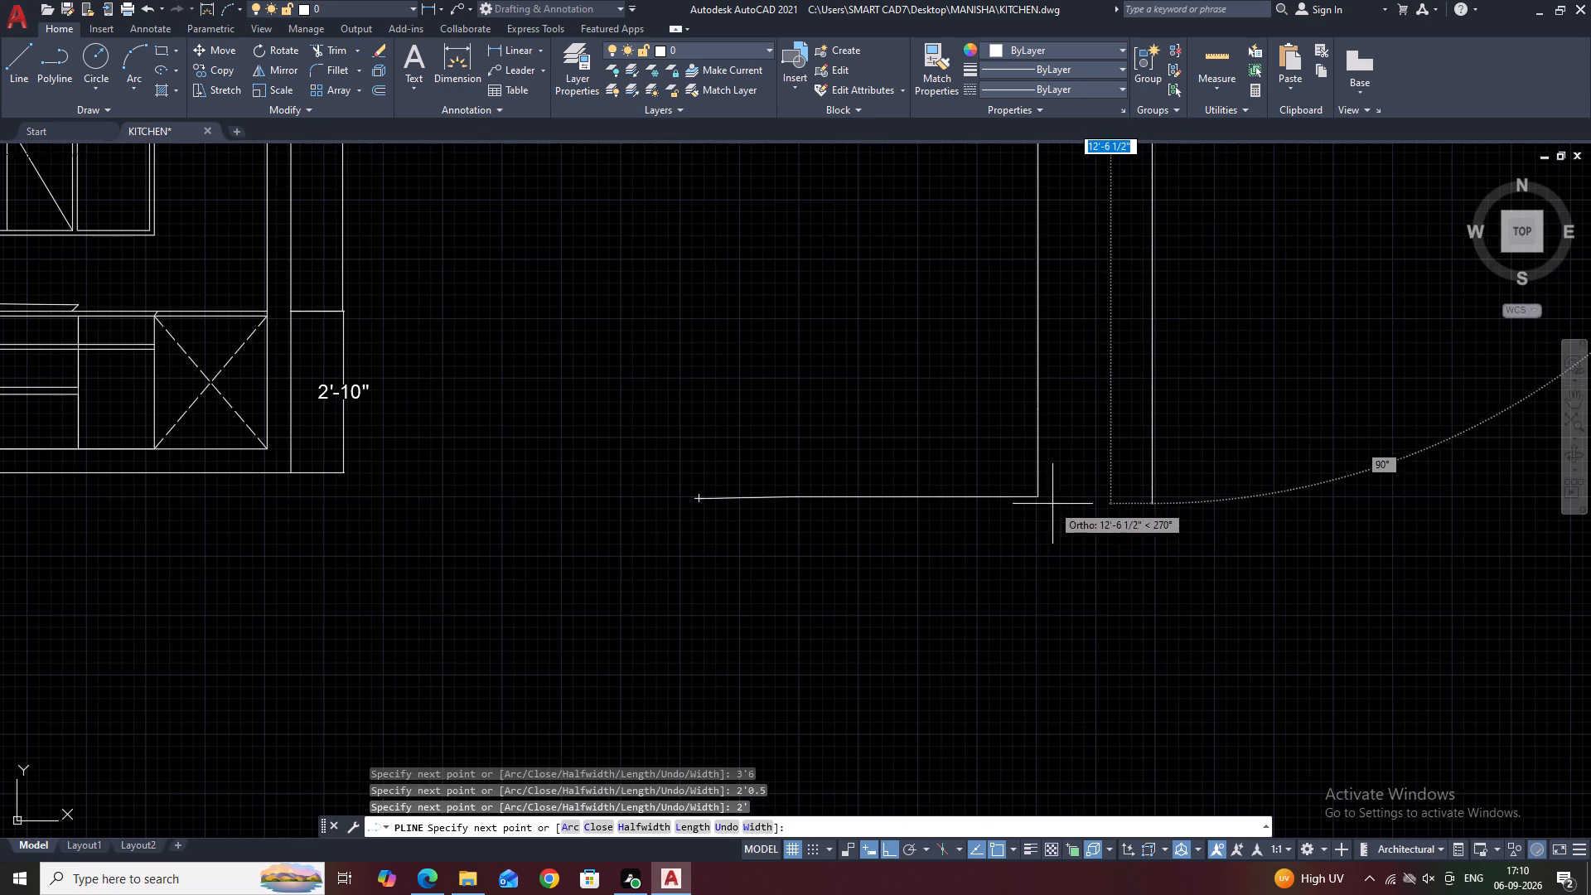
click(1153, 497)
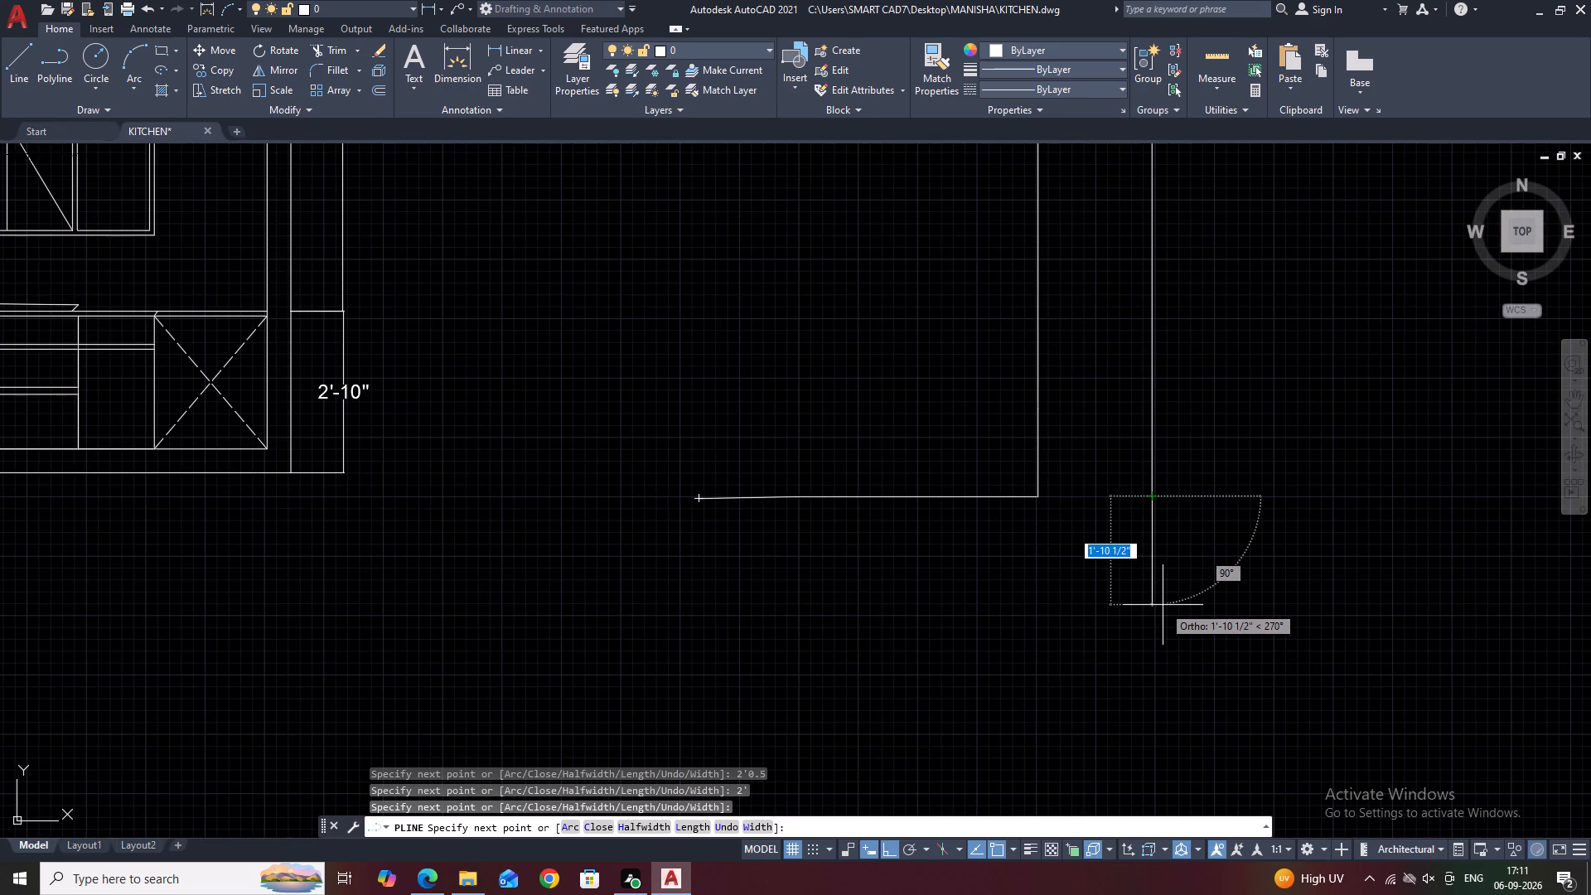
Extend the polyline 2' down, then left to directly below the outline's start point, and a further 2' left.
text(2')
key(Return)
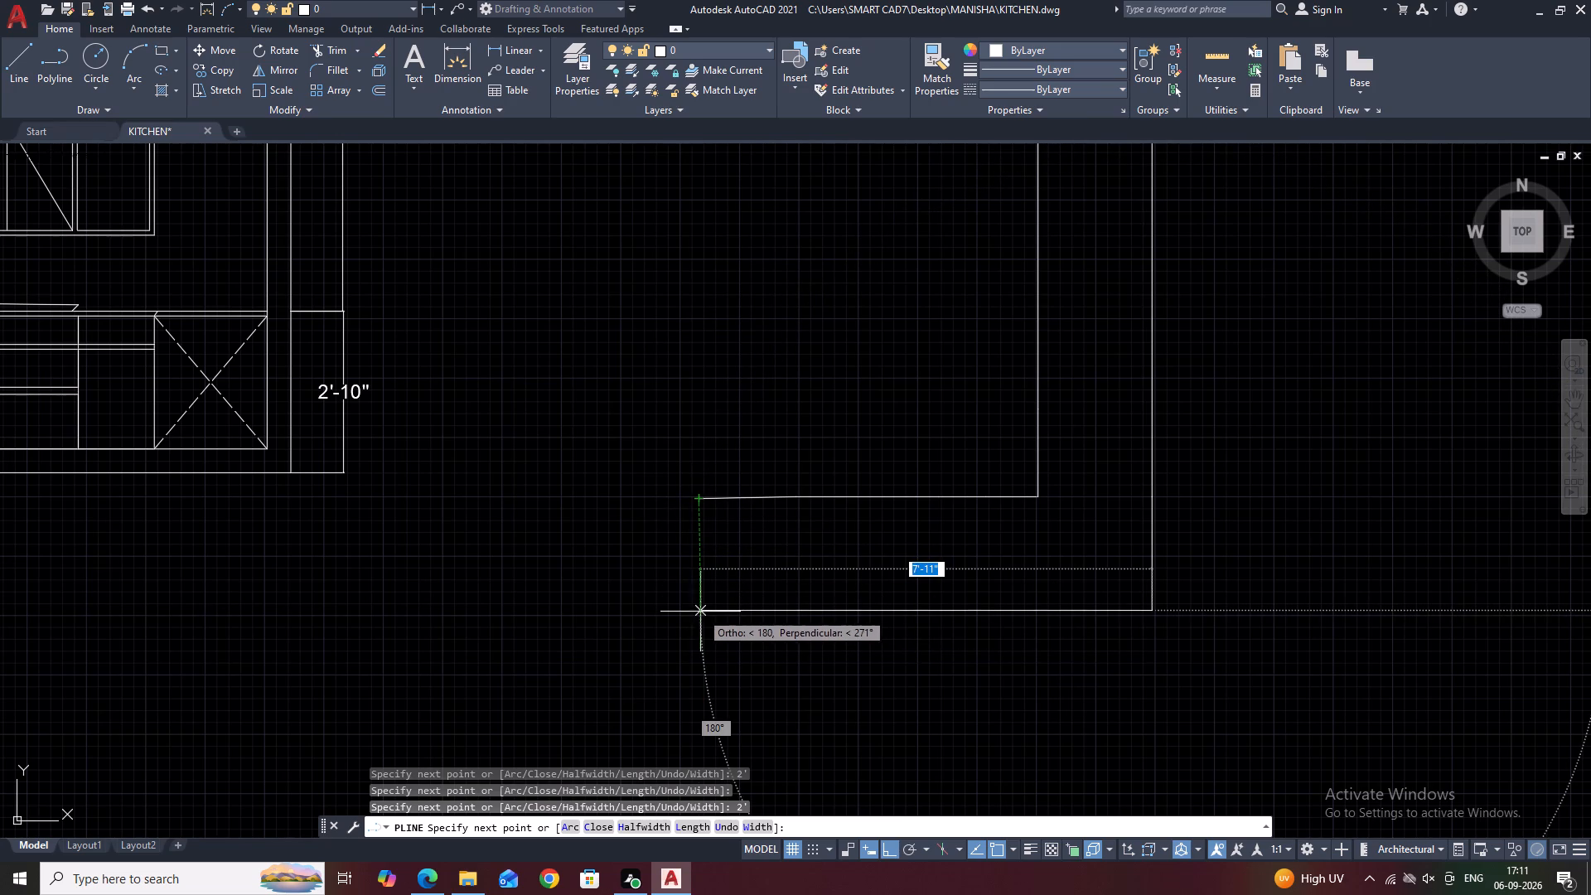
click(704, 612)
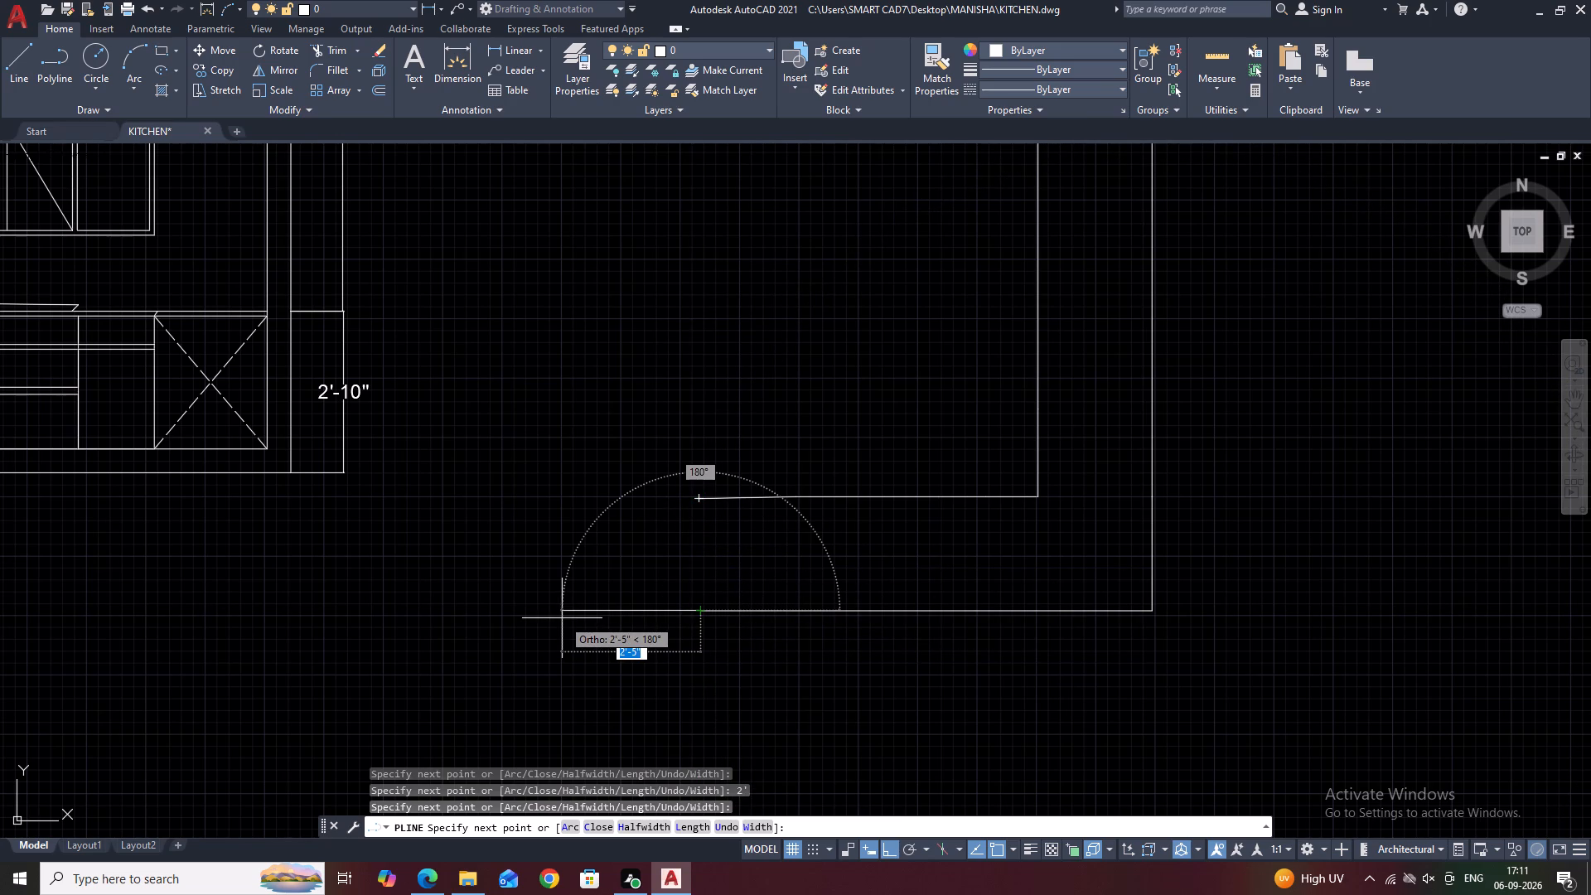
text(2')
key(Return)
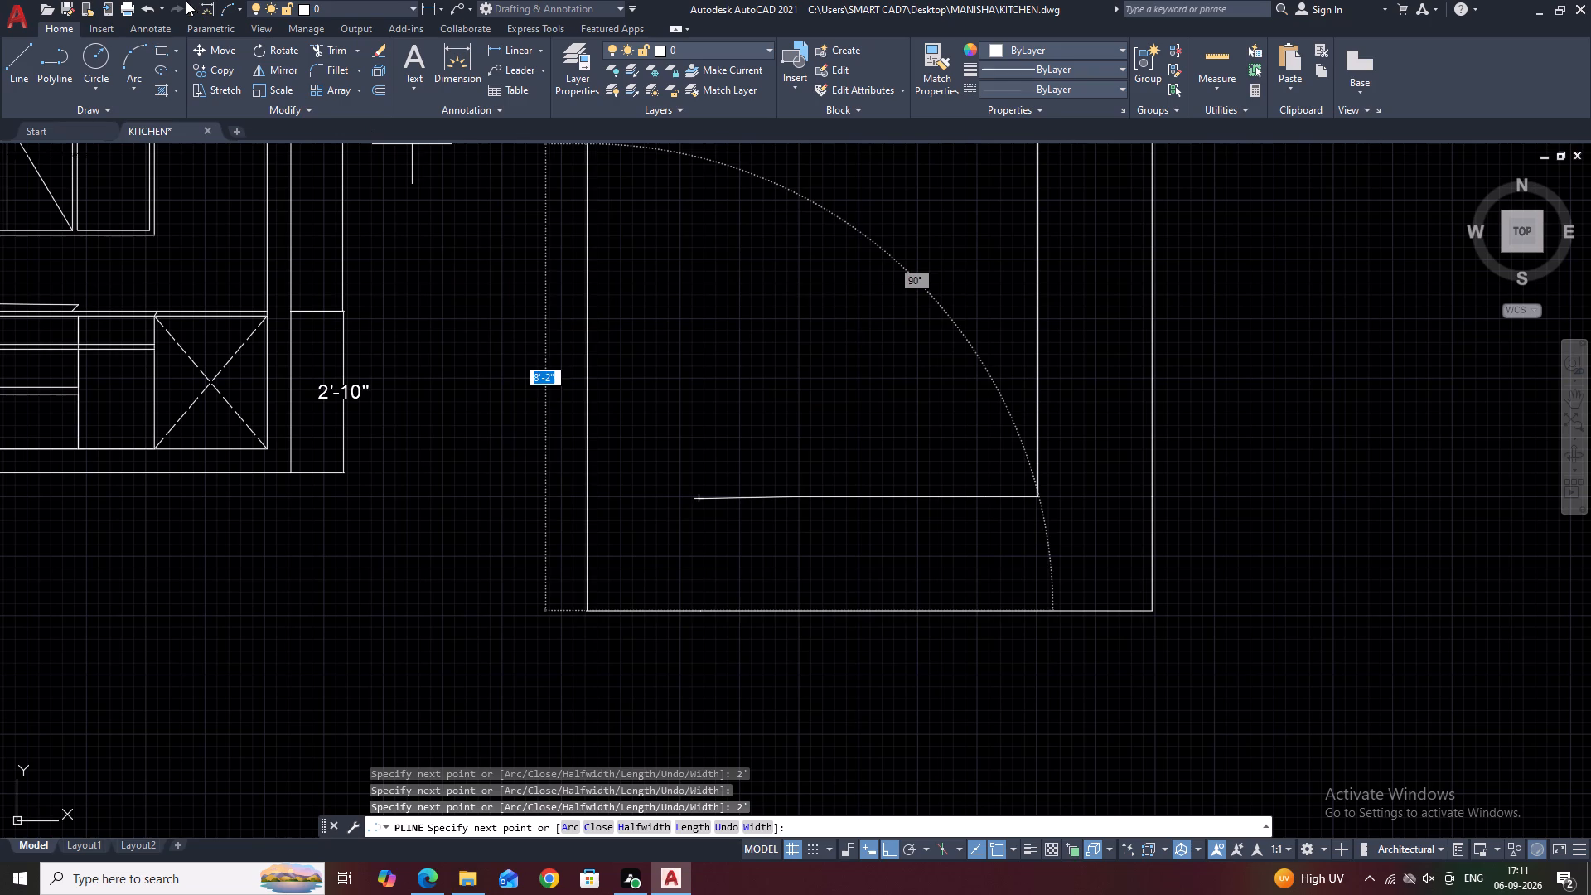
Run the polyline up to the right leg's top level, 2' to the right, and back down to its start point, completing the outline.
scroll(607, 429, down, 2)
middle_drag(606, 312, 617, 438)
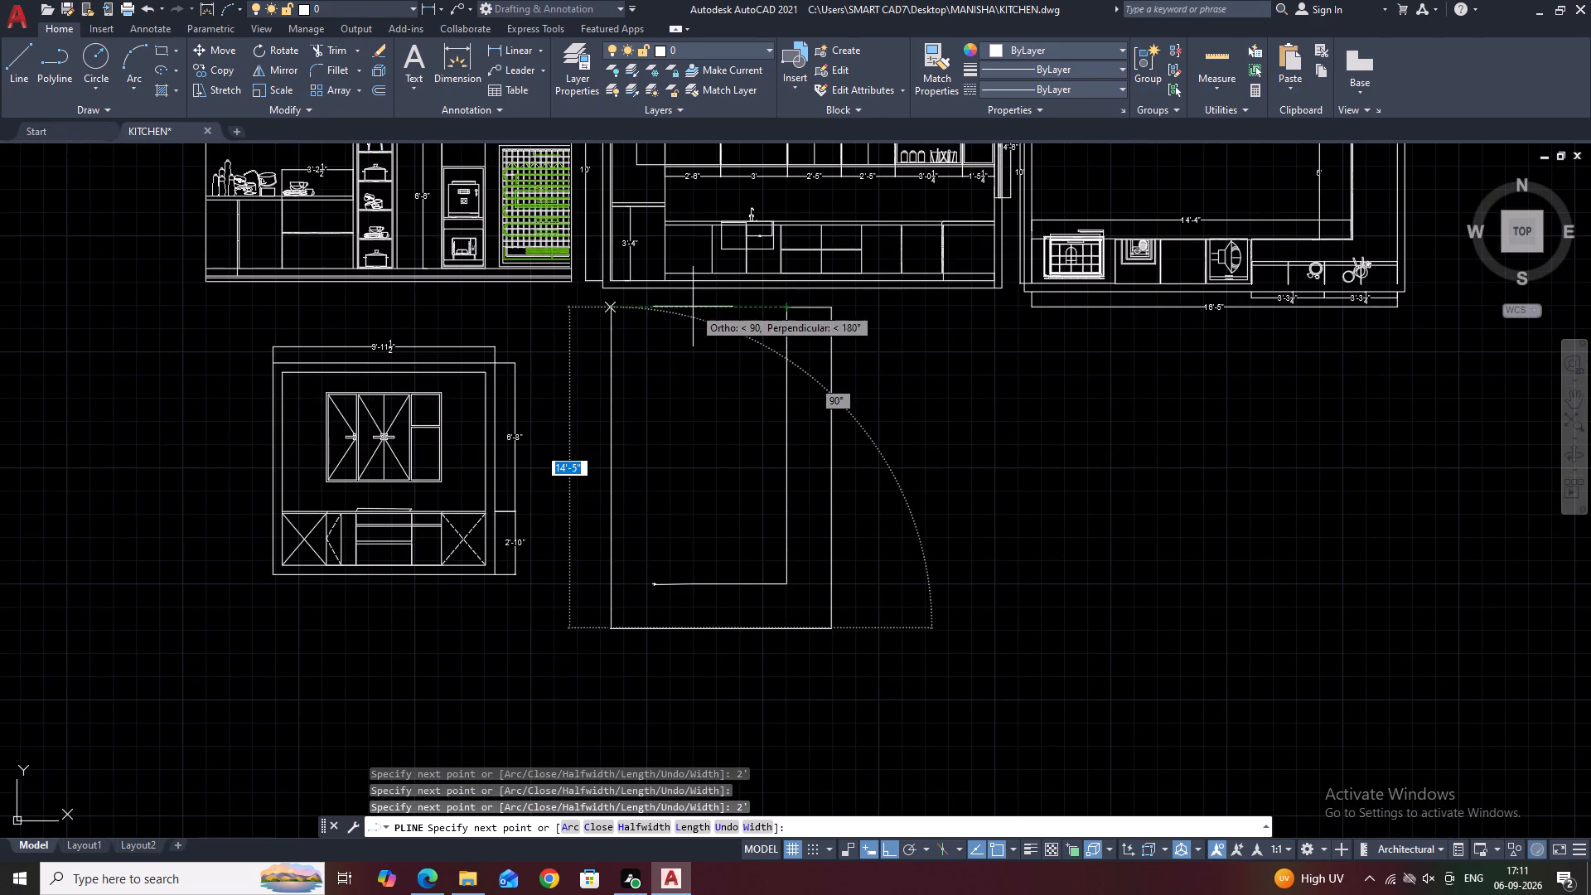
click(612, 307)
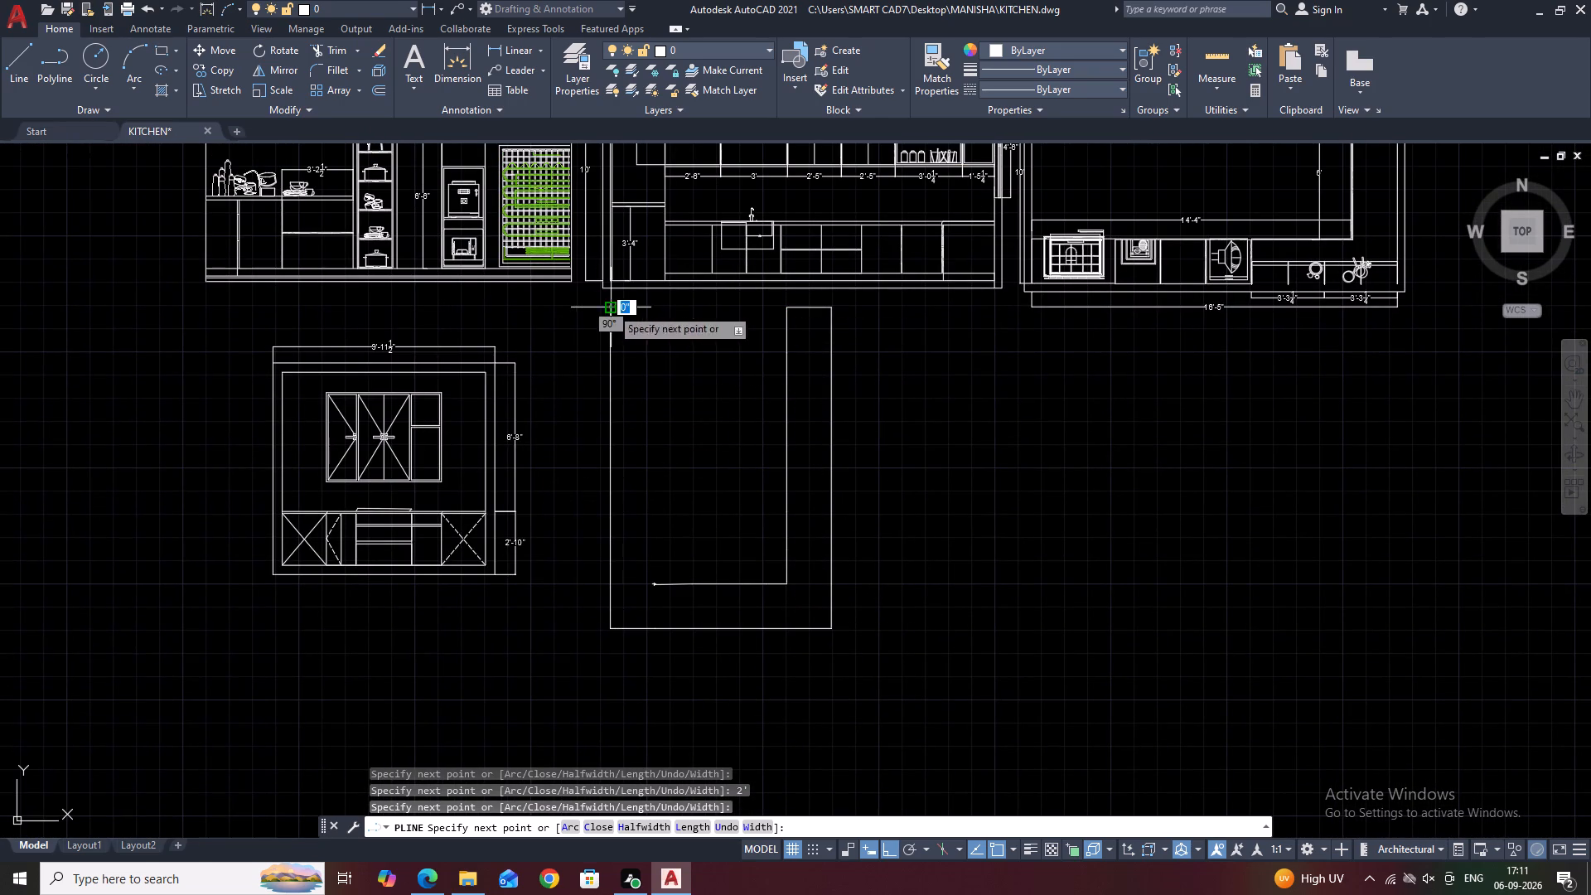
text(2')
key(Return)
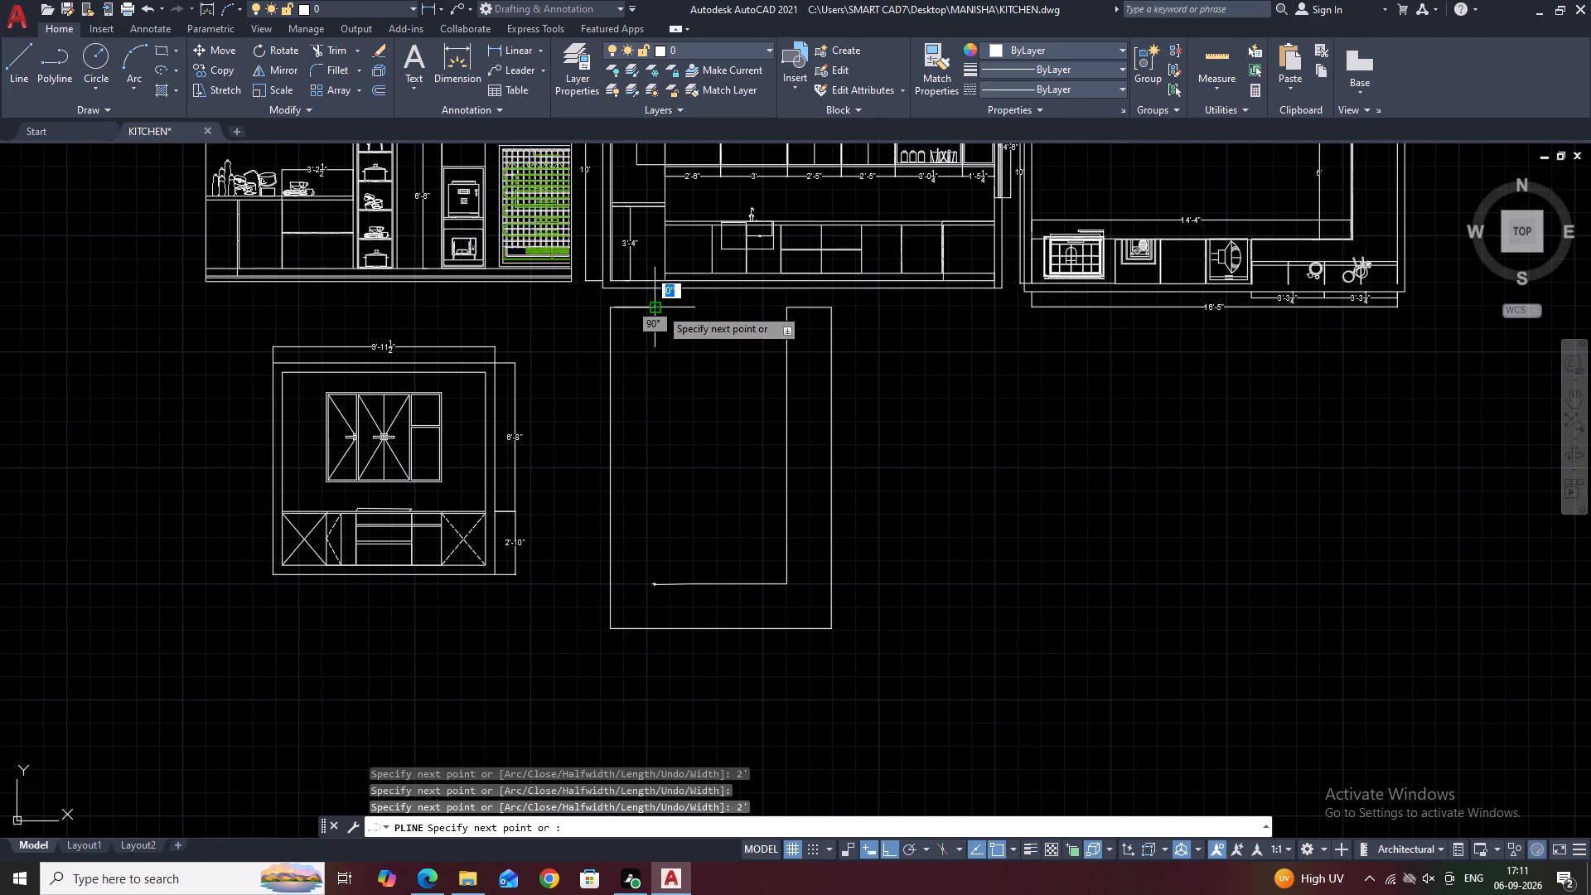
click(654, 587)
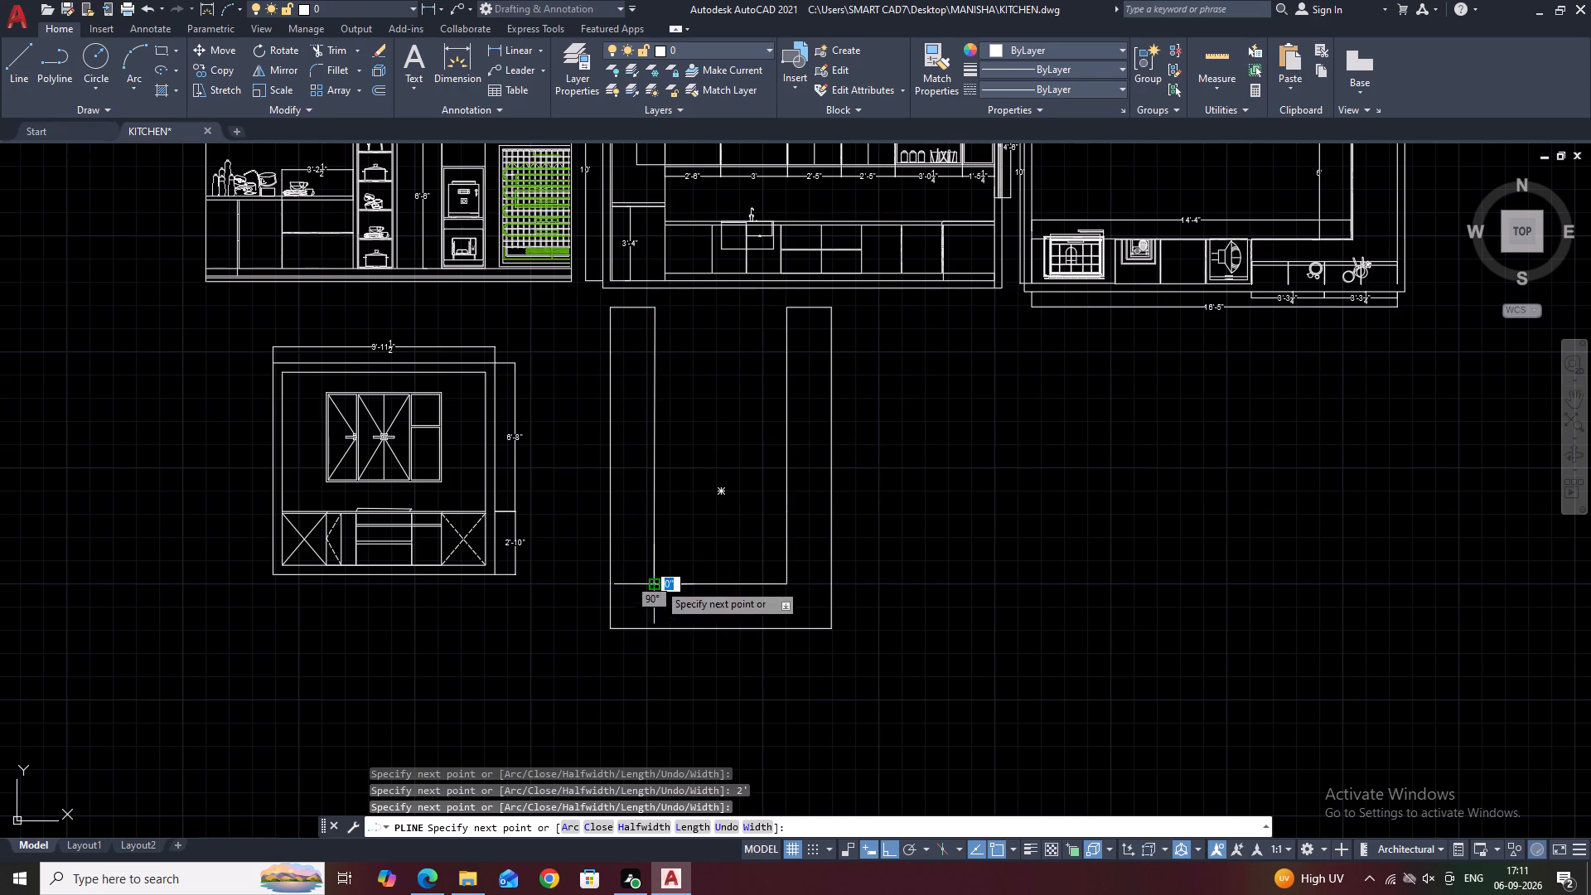
key(Escape)
drag(737, 562, 733, 570)
click(699, 610)
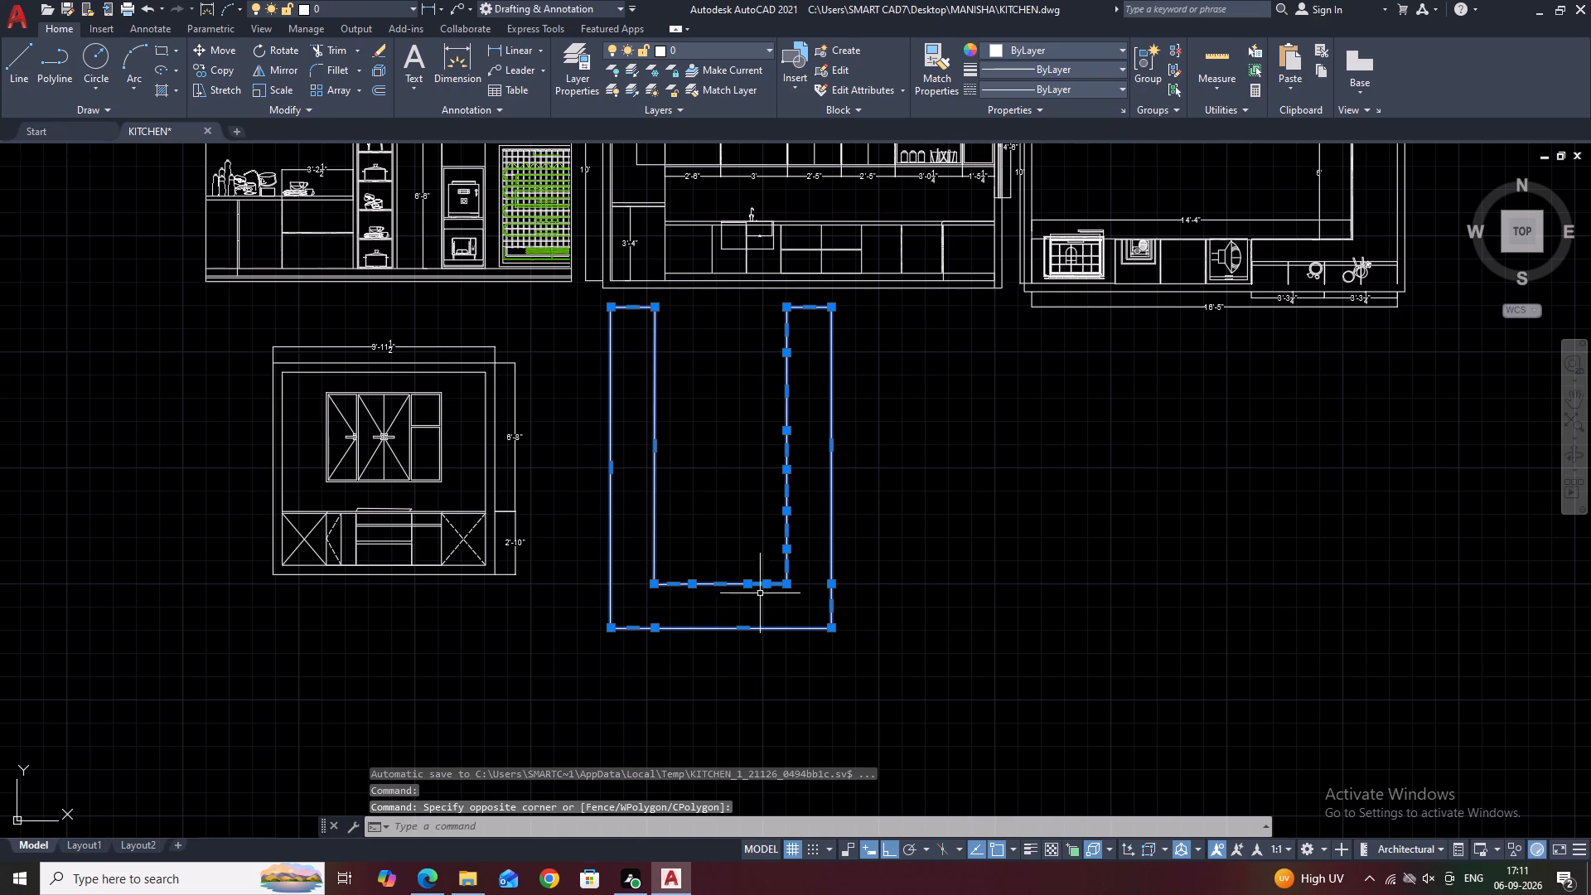
key(Escape)
Draw three horizontal lines across the right leg at the lower ends of its 1'10.5", 1'9" and 3'6" segments.
middle_drag(736, 547, 783, 639)
key(l)
key(space)
scroll(860, 650, up, 2)
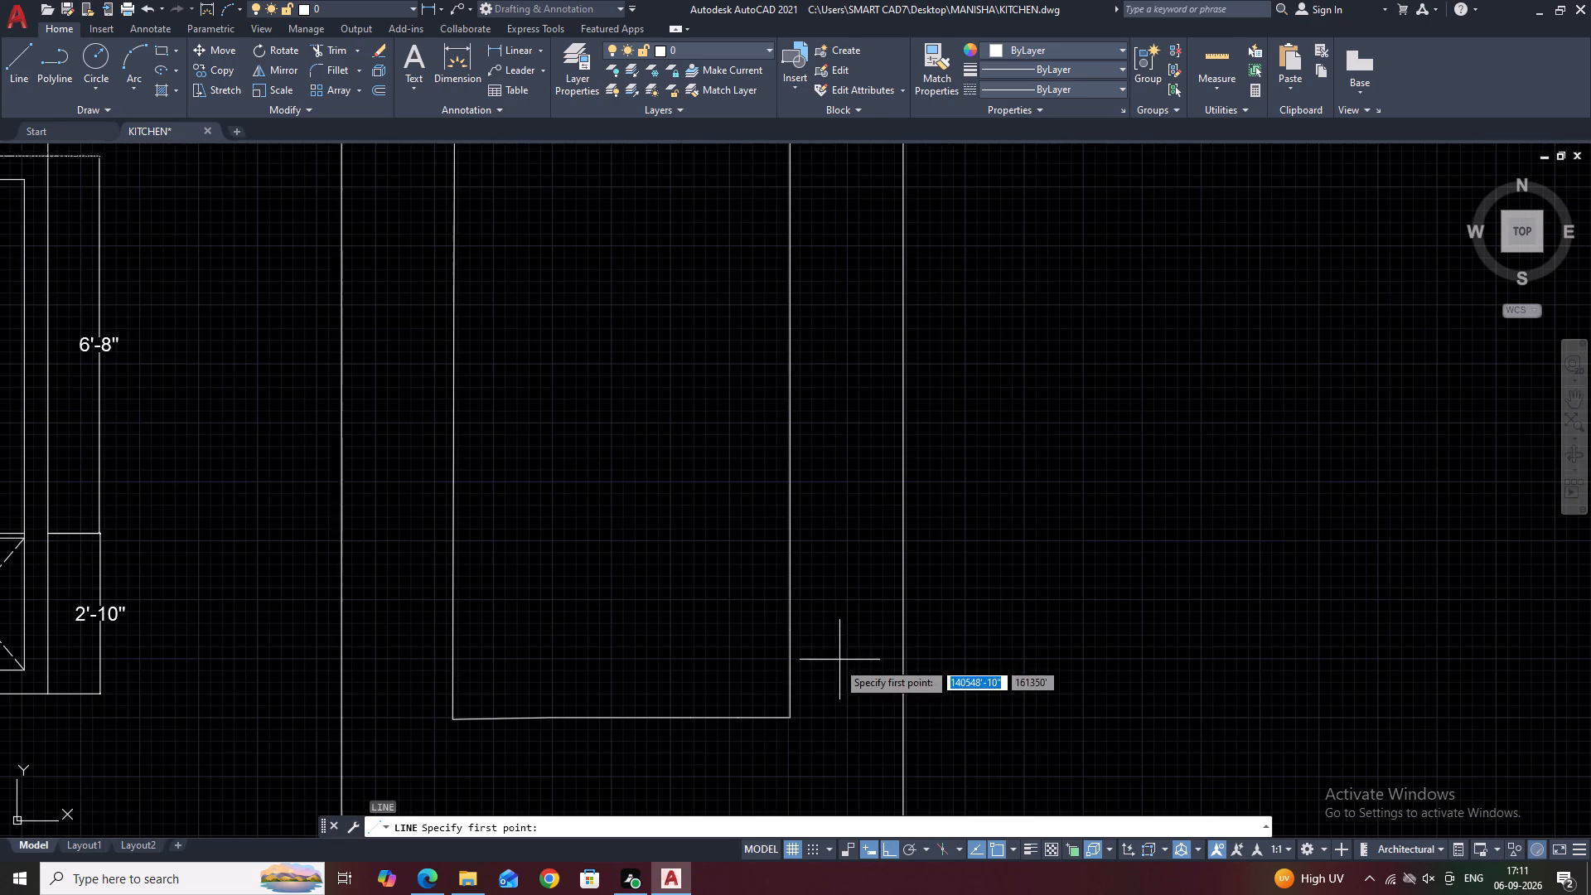
scroll(797, 652, down, 1)
middle_drag(873, 656, 836, 568)
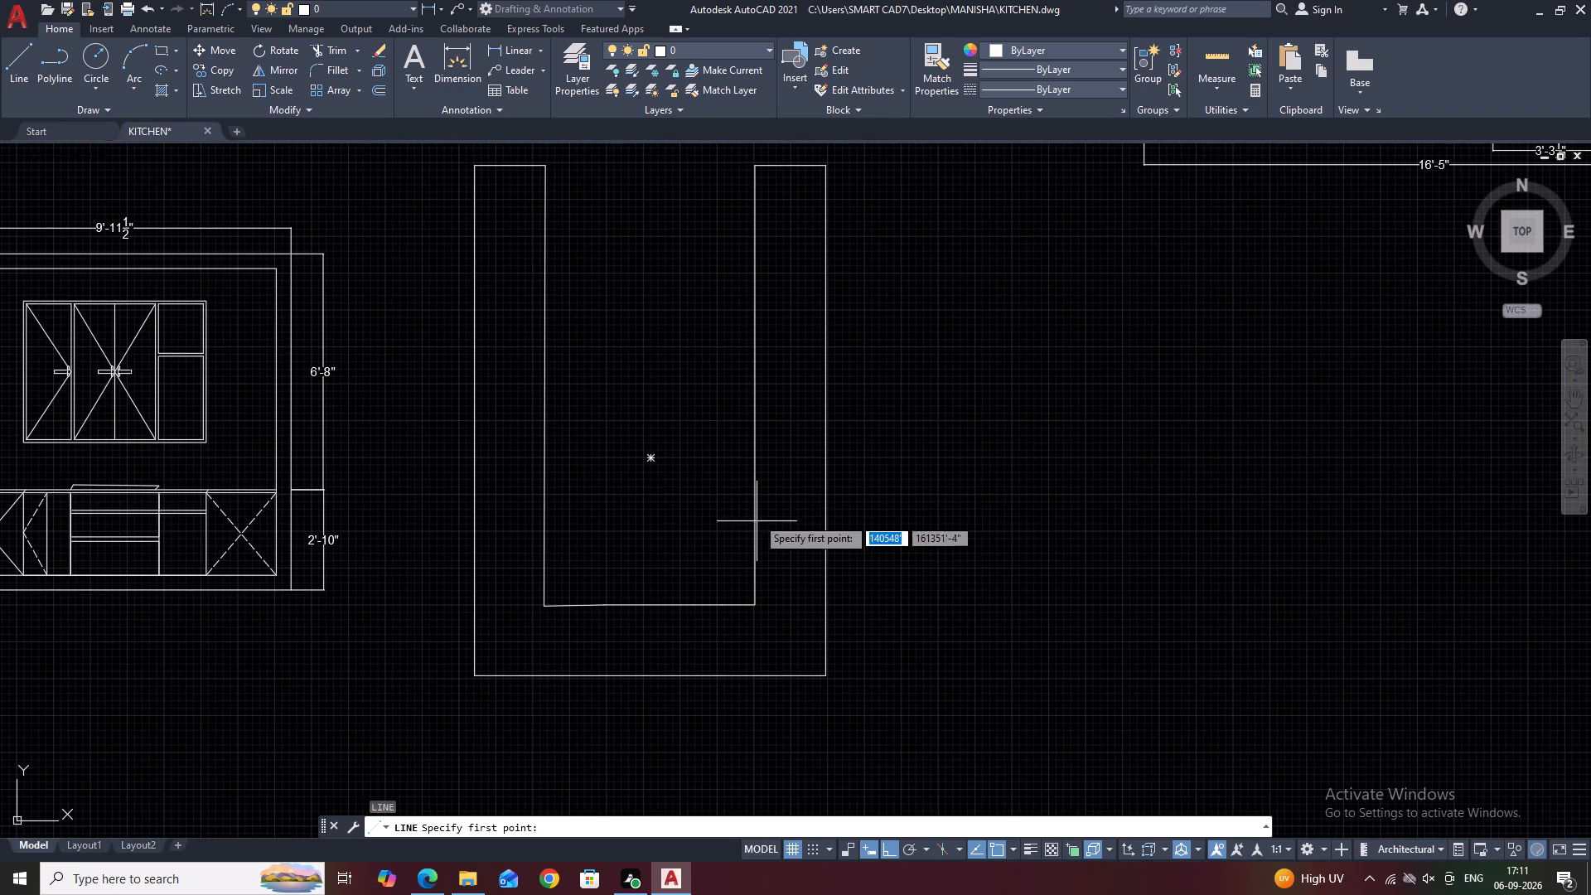
click(757, 491)
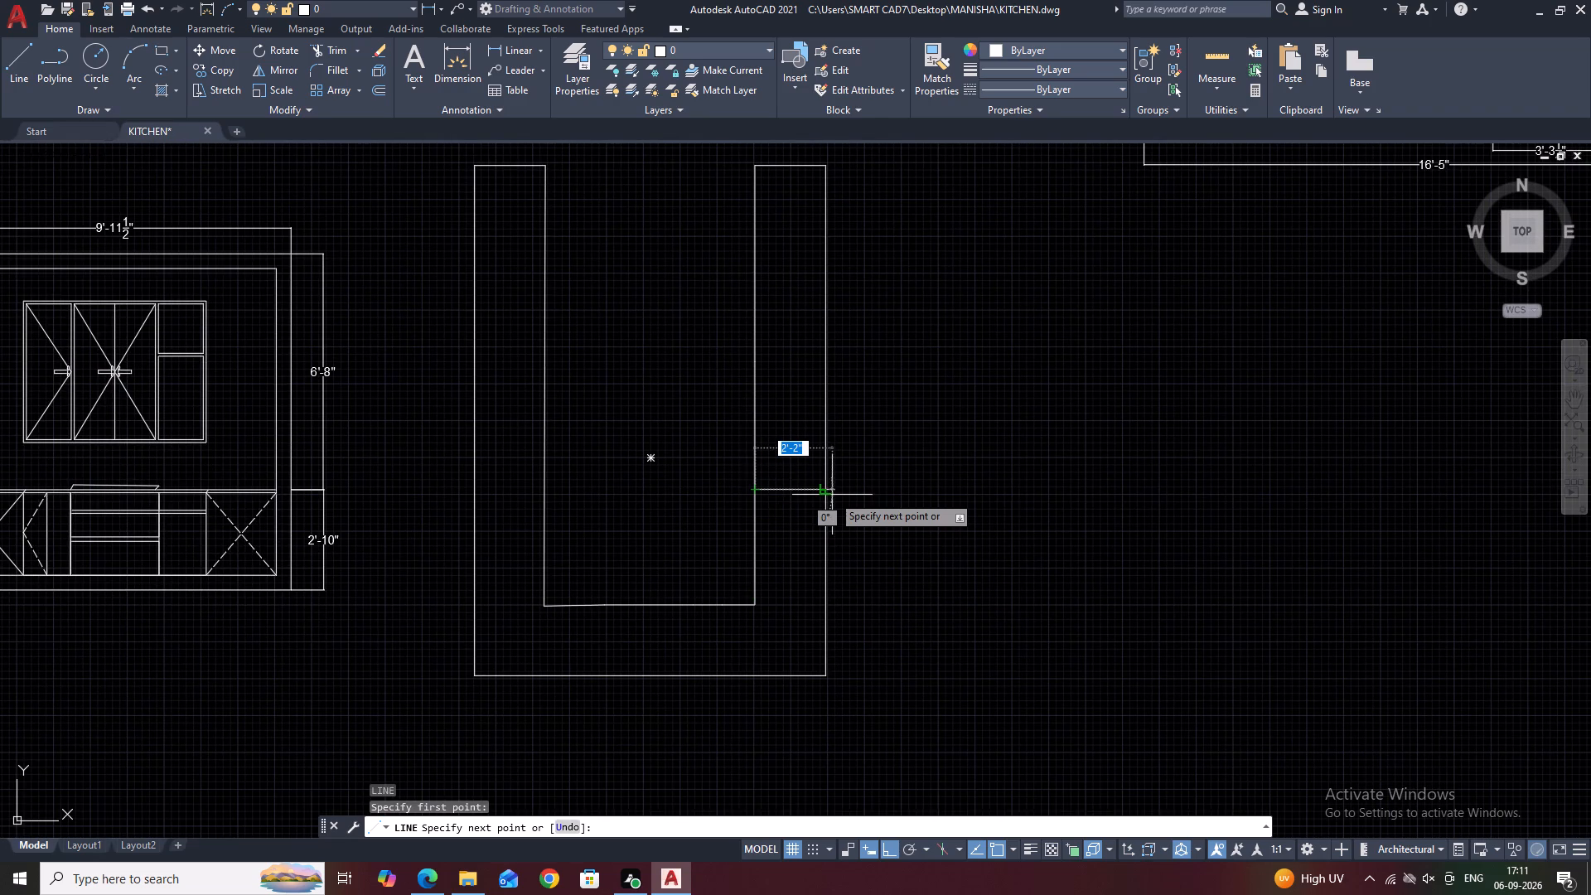
click(827, 490)
key(space)
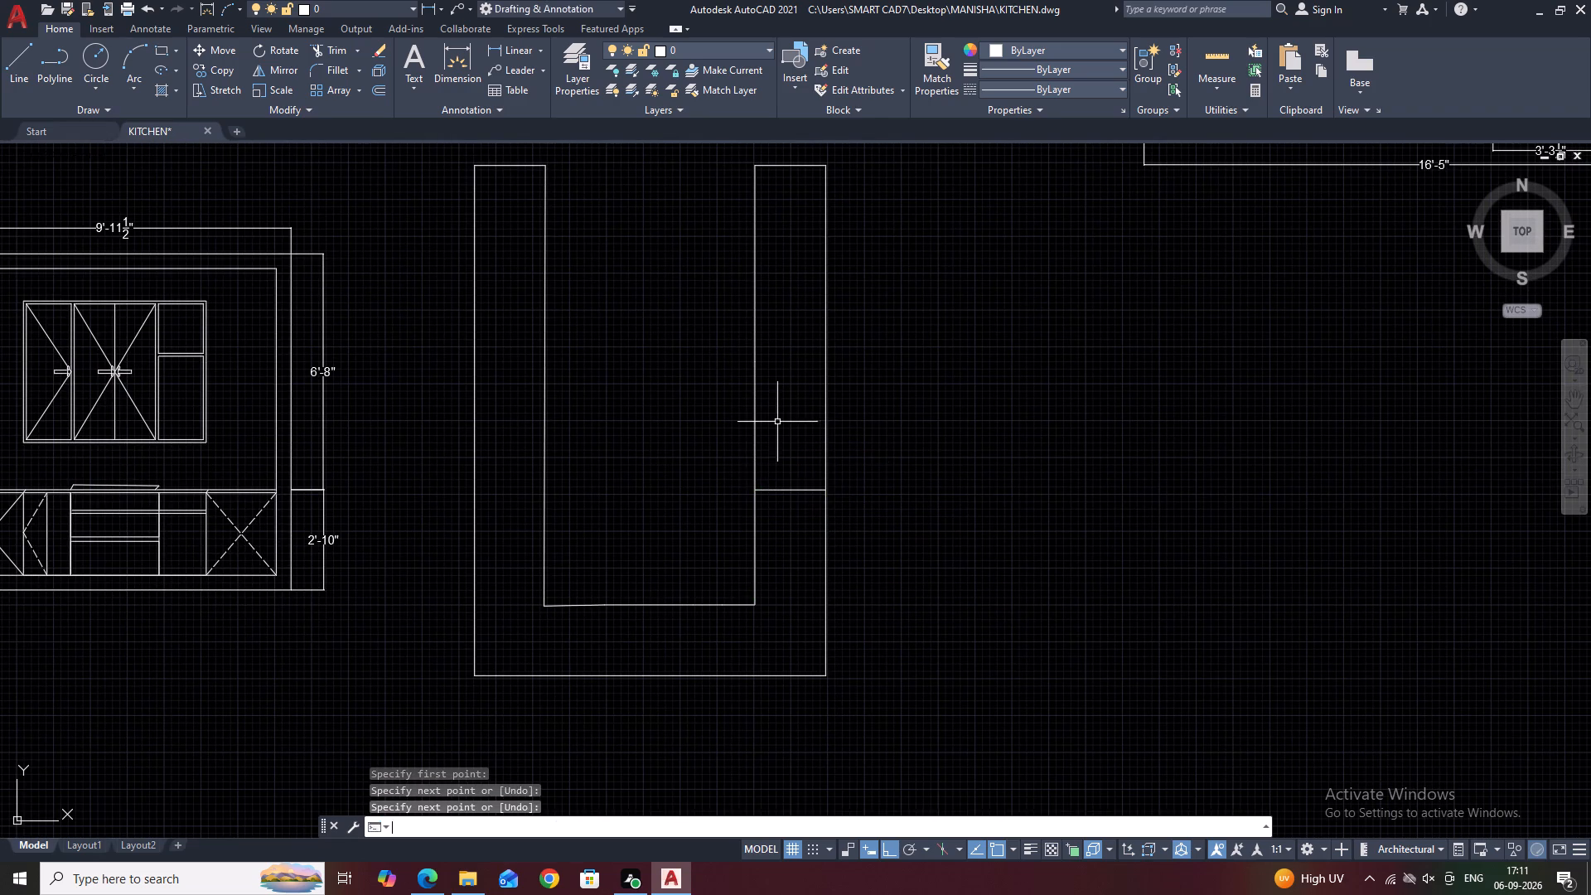
key(space)
click(757, 363)
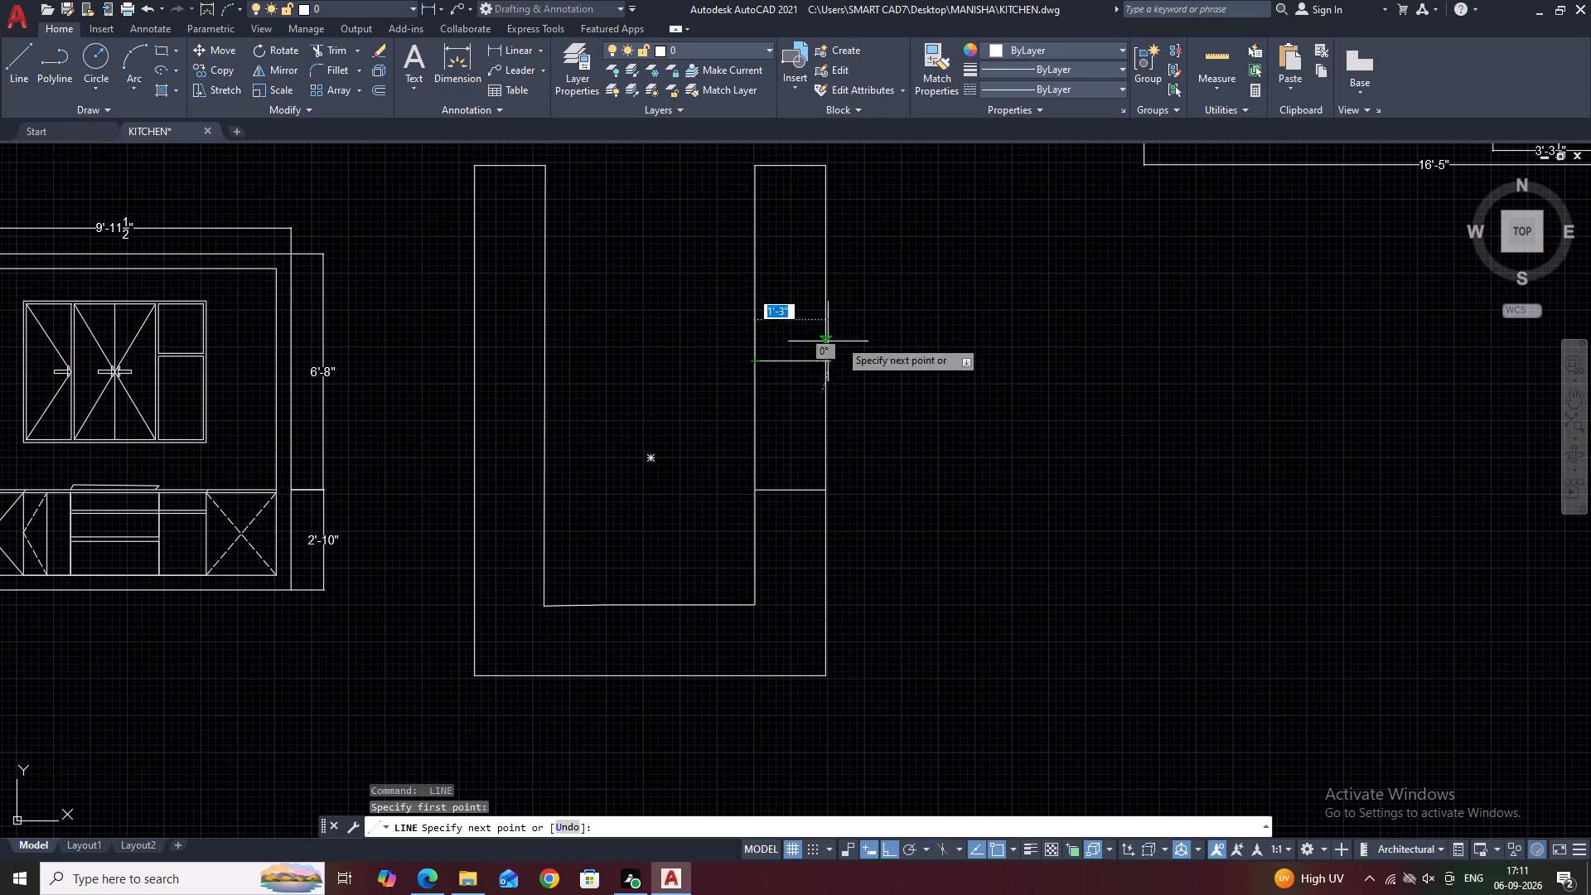
click(822, 360)
key(space)
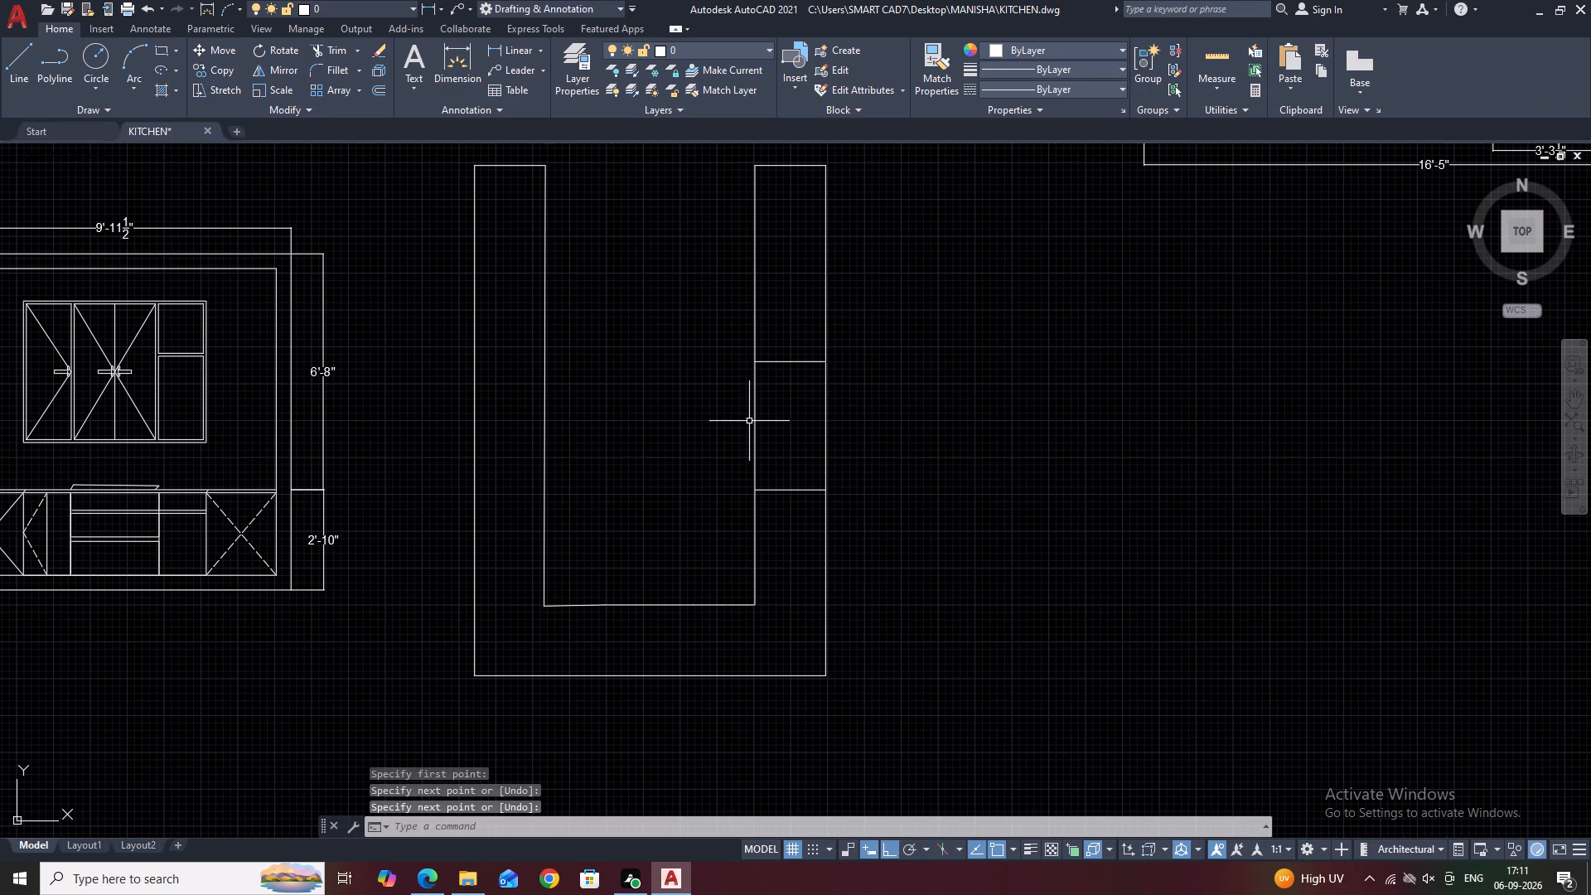
key(space)
click(752, 422)
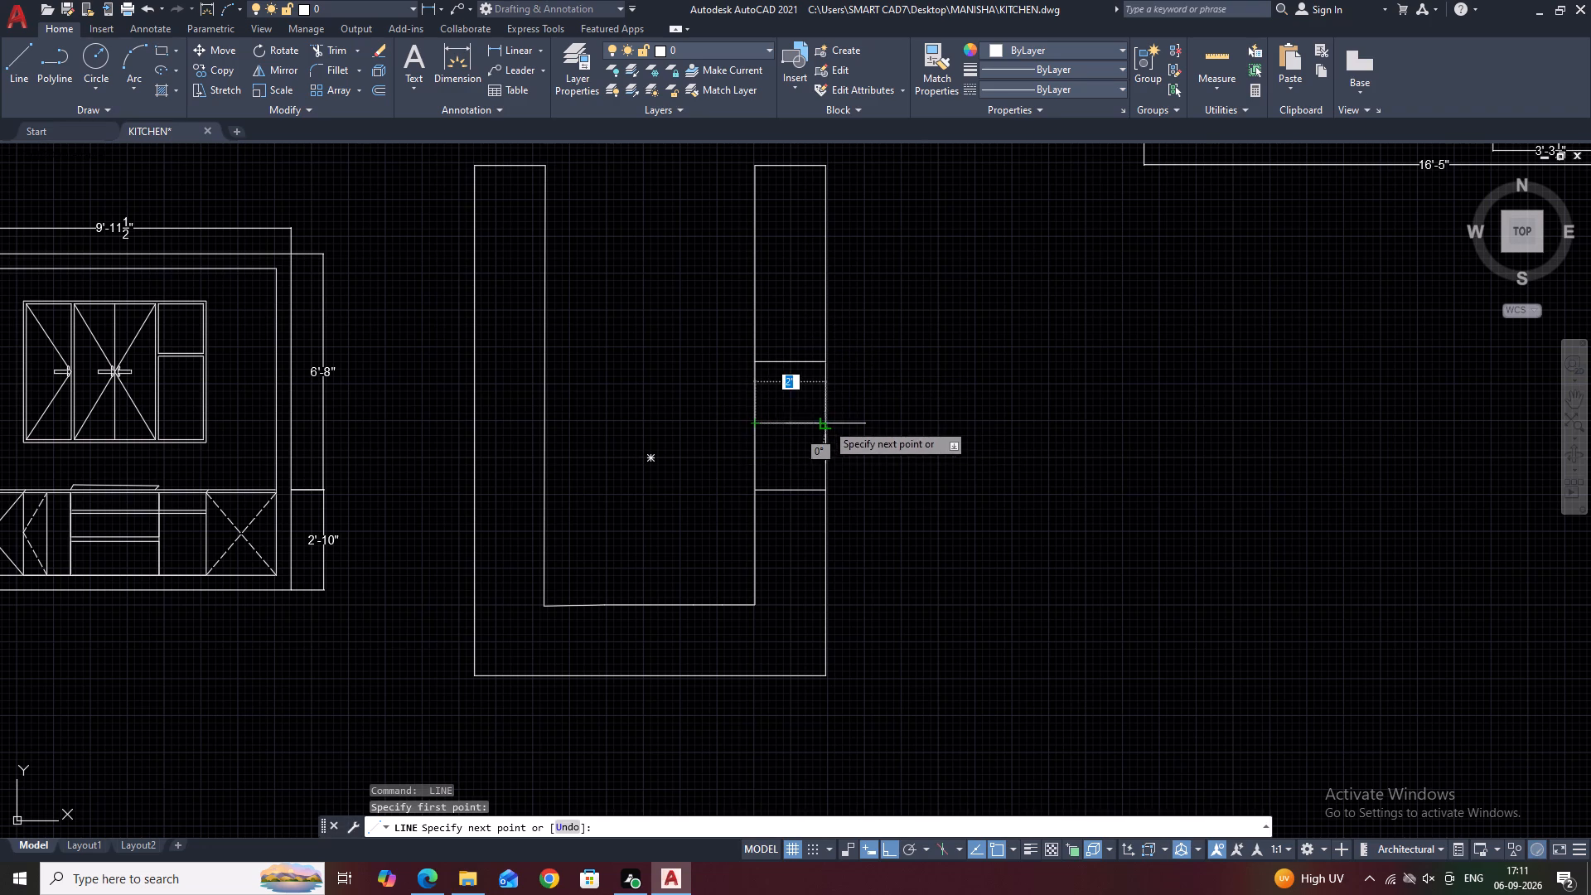
click(827, 423)
key(space)
Draw horizontal lines across the right leg at the top of the 3'6" segment and the top of the lowest 1'6.5" segment.
middle_drag(781, 300, 786, 351)
key(space)
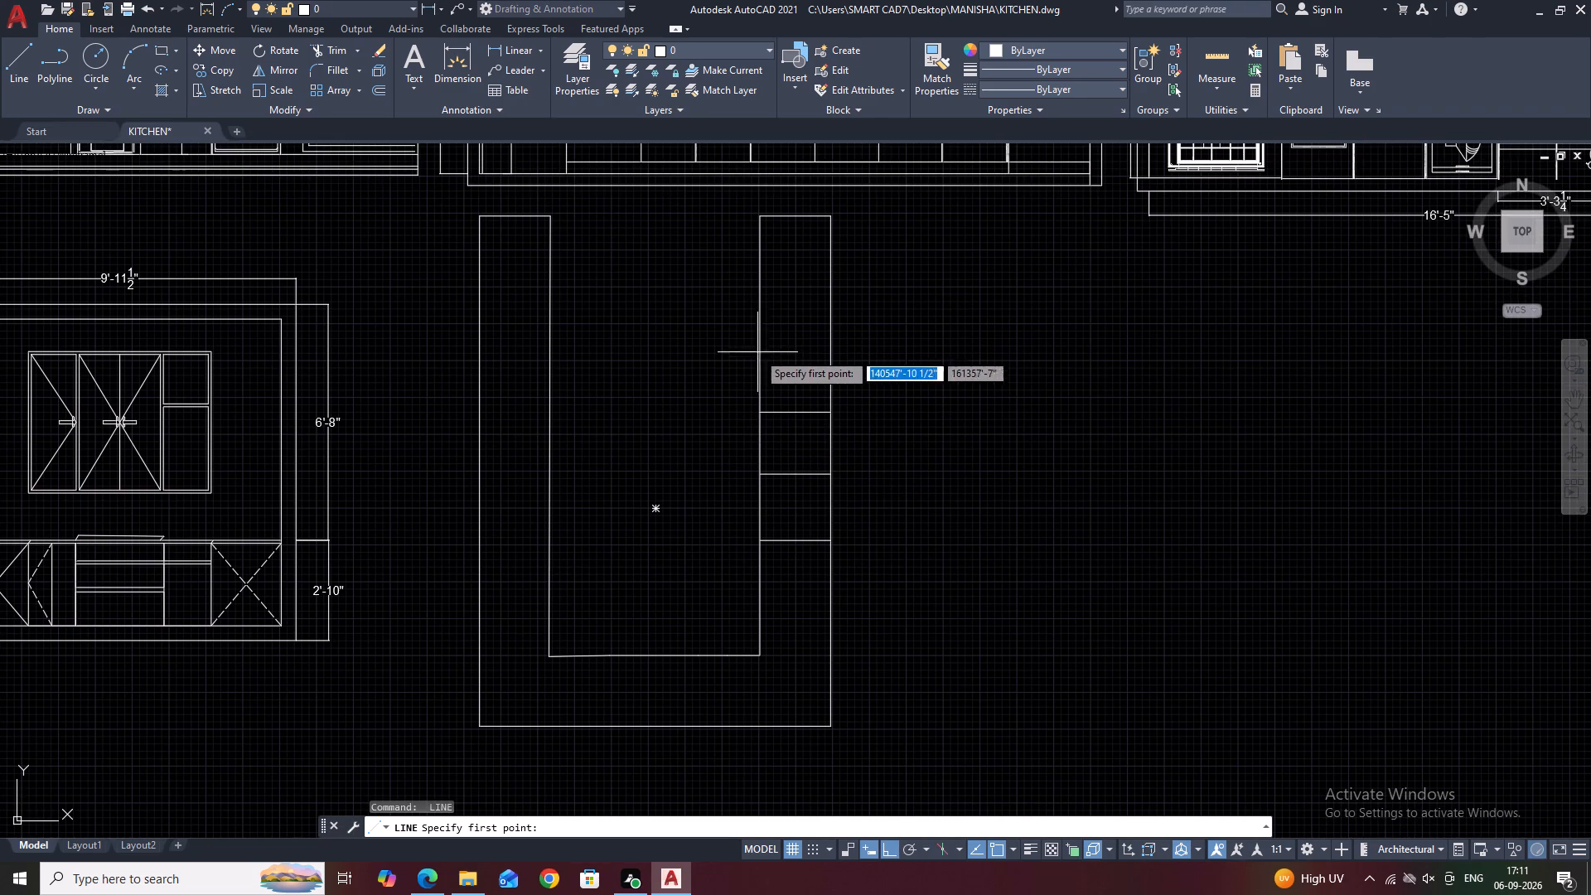
click(757, 293)
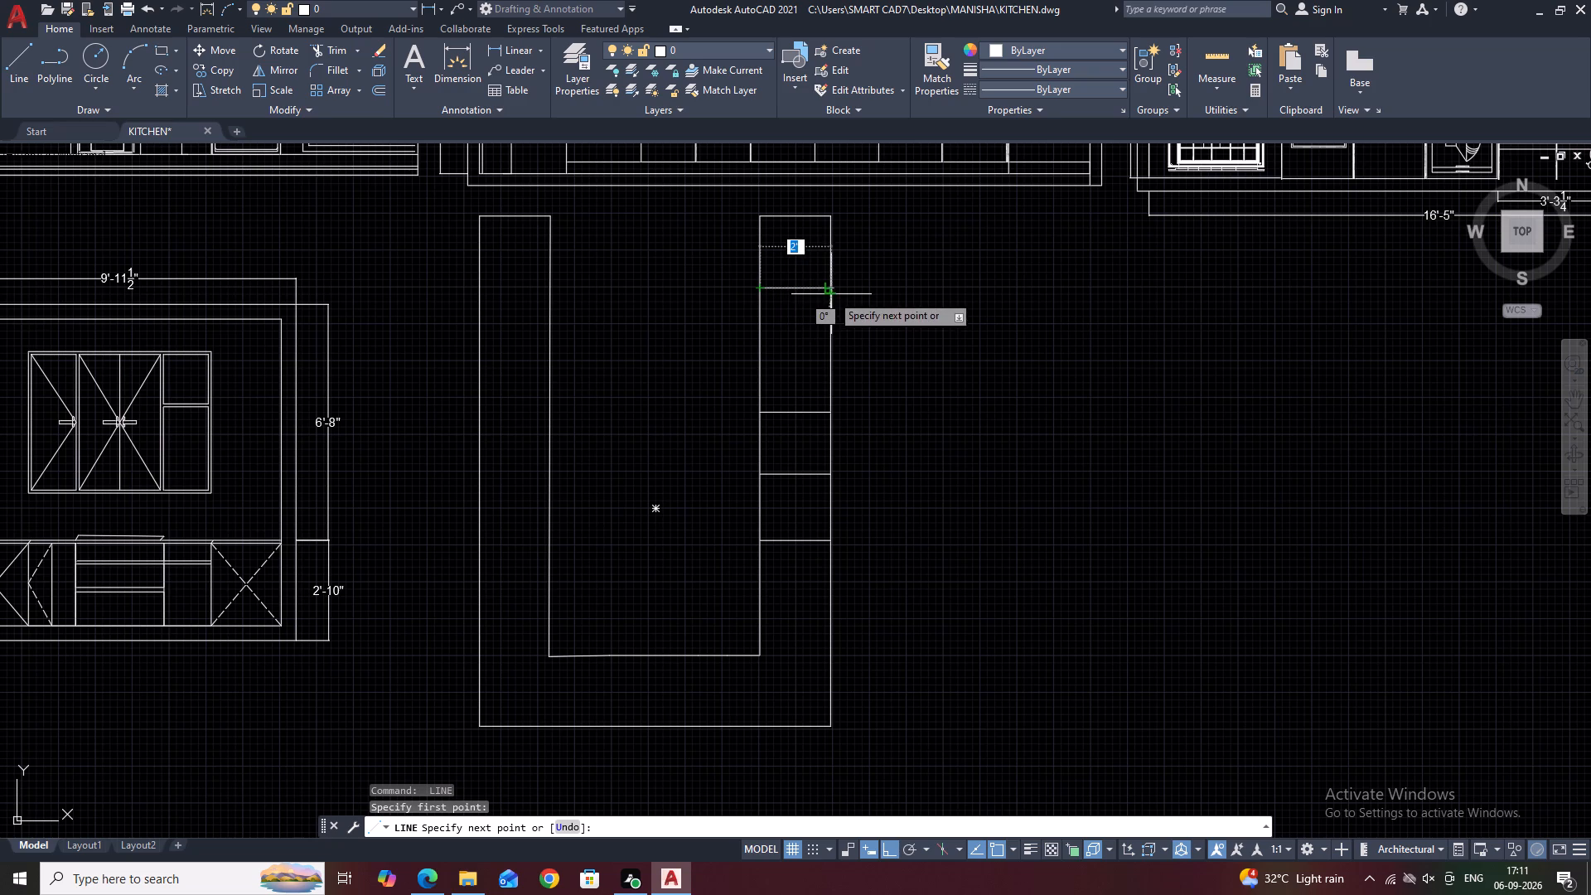
click(831, 294)
key(space)
key(space)
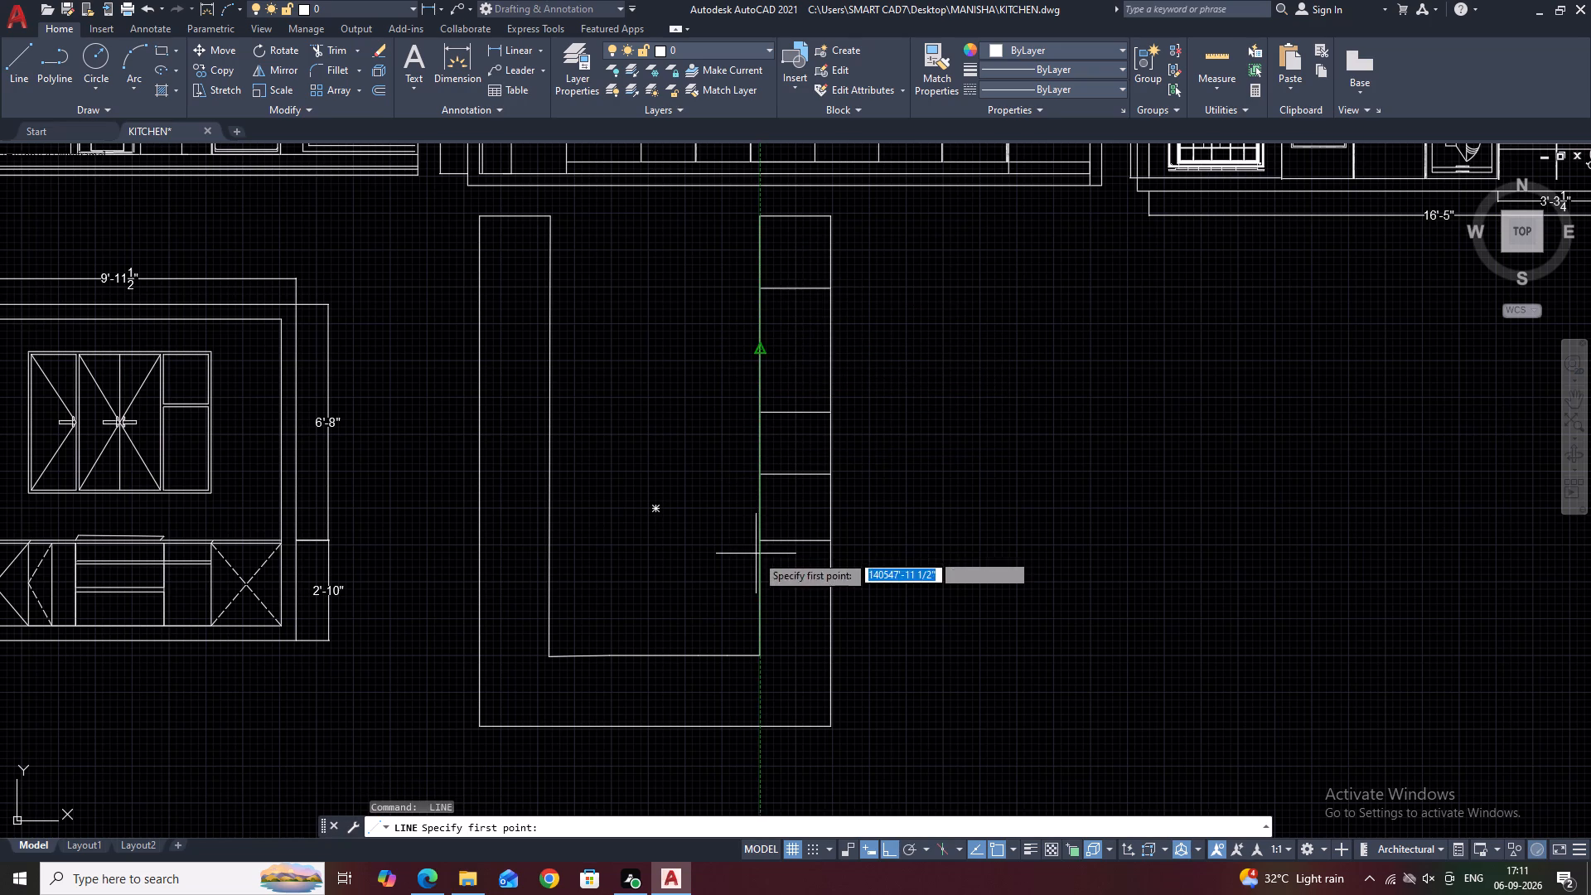
click(757, 602)
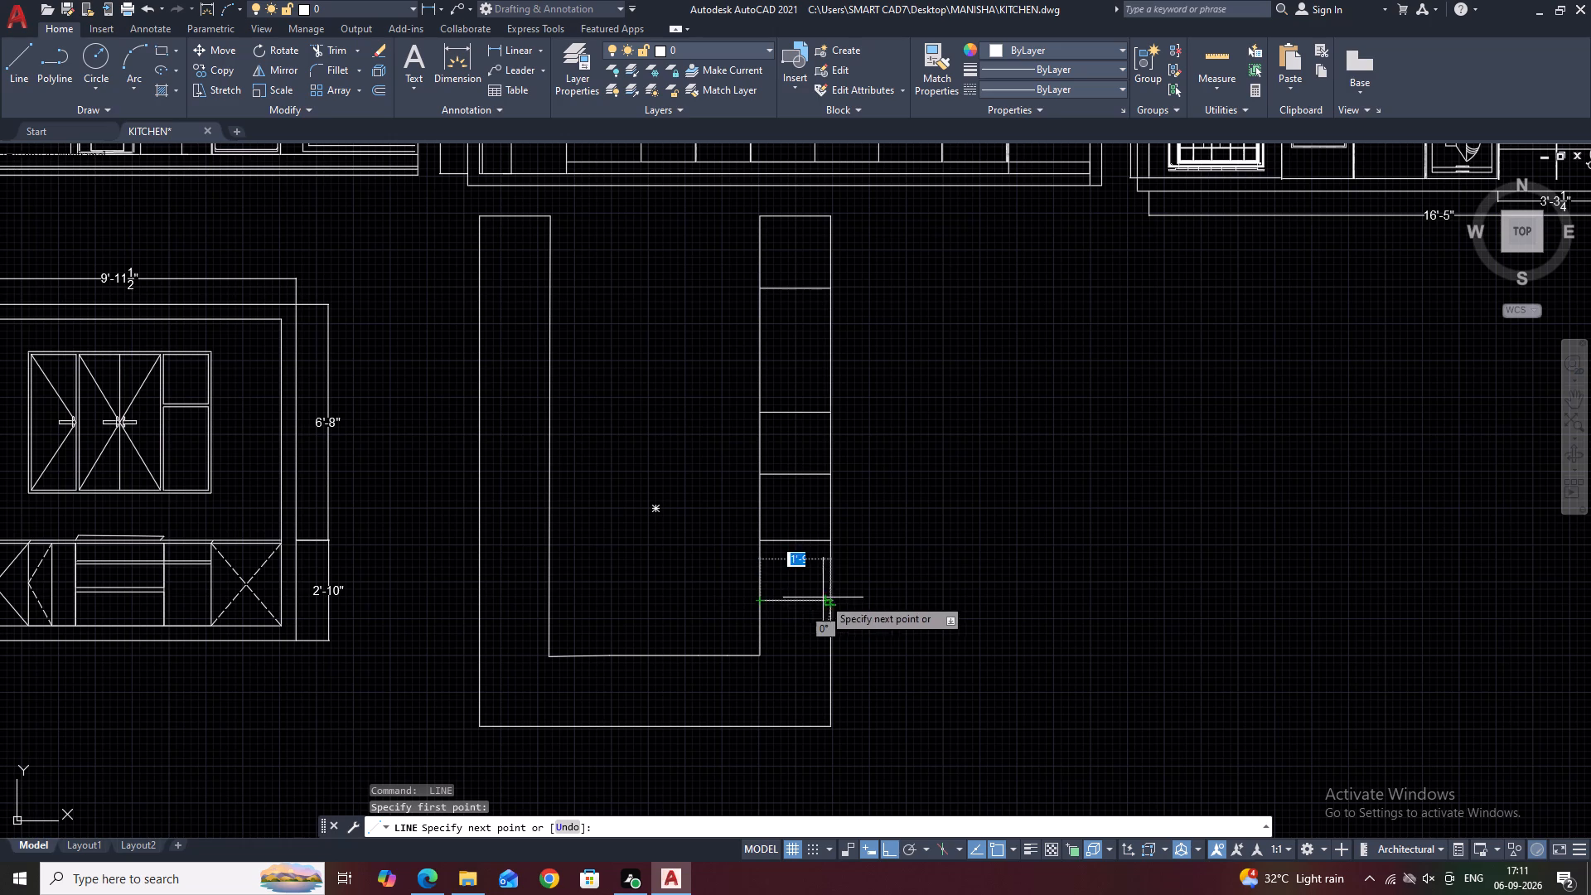
click(829, 599)
key(space)
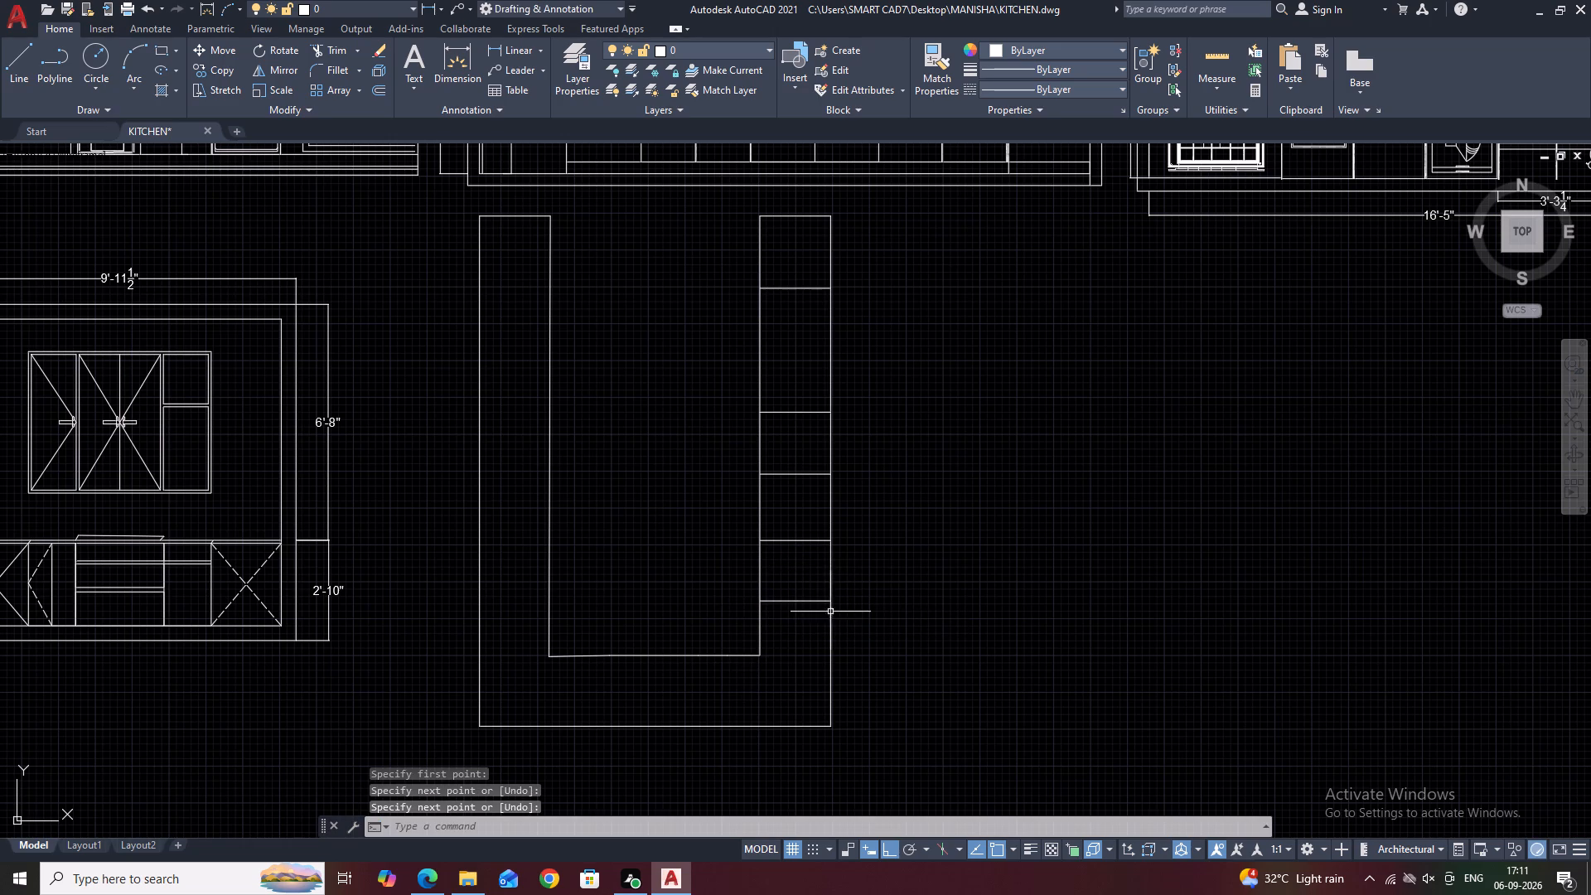
Draw two vertical lines across the bottom strip at both ends of the 10" segment, down to the outer edge.
middle_drag(730, 662, 917, 577)
key(space)
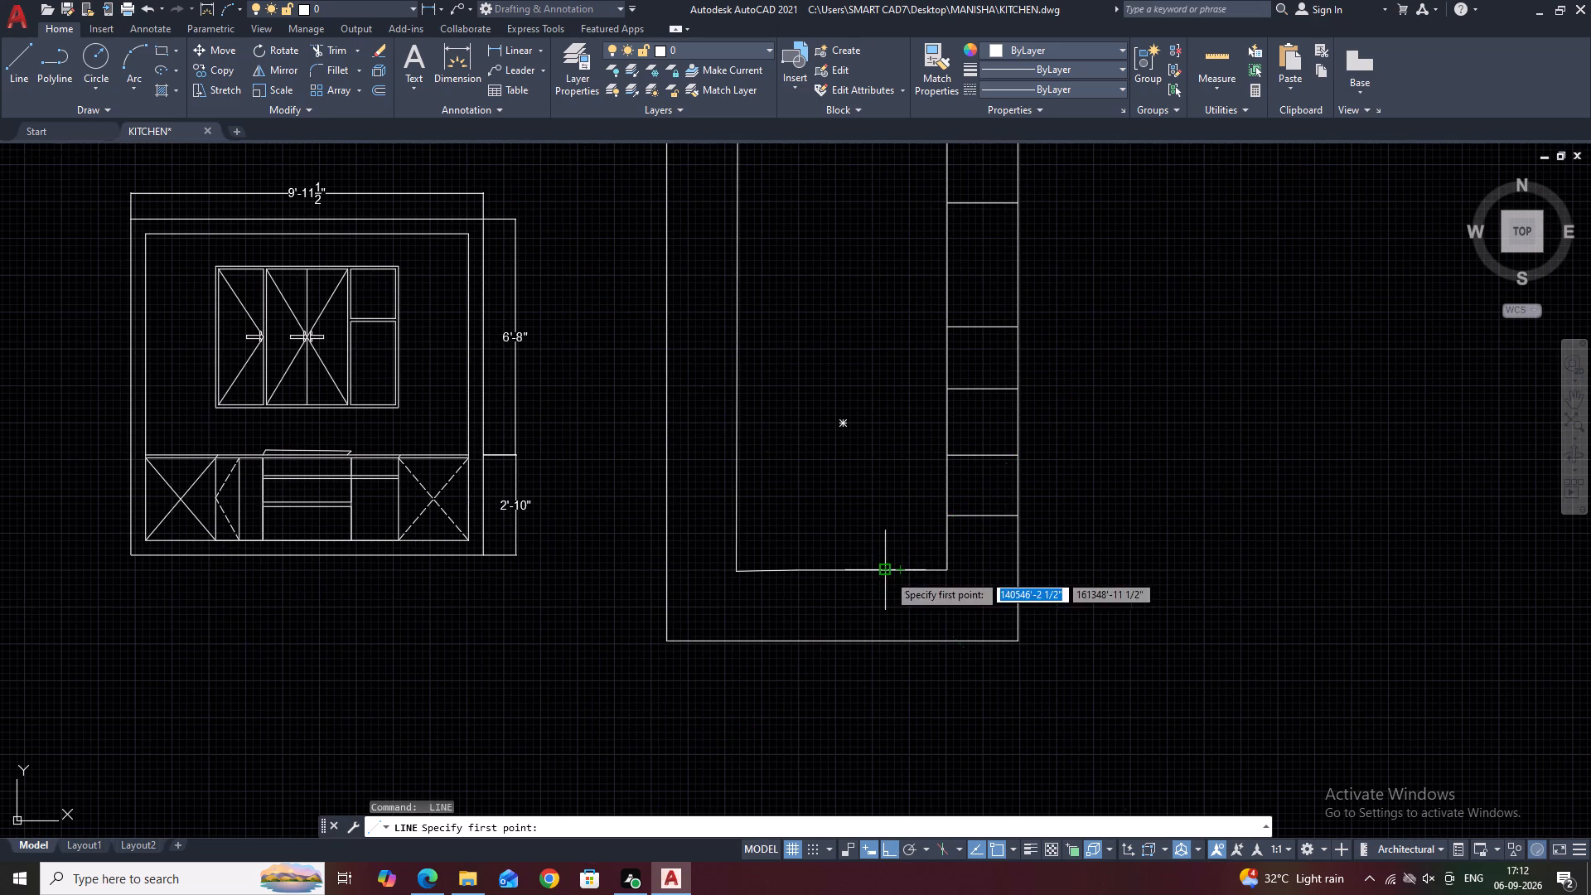
click(883, 572)
click(886, 642)
key(space)
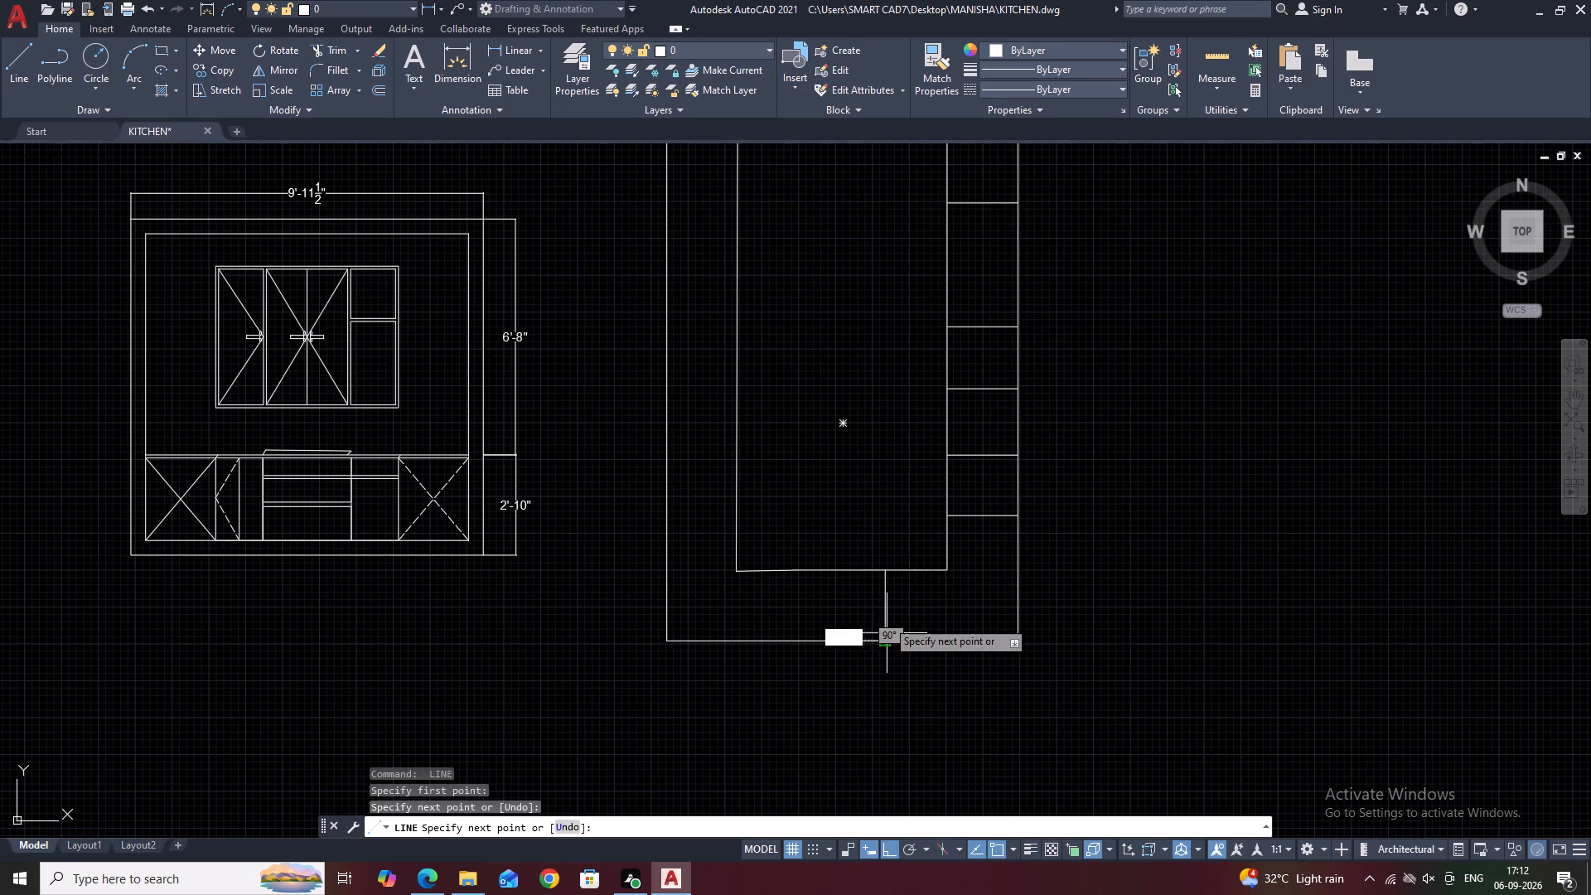
key(space)
click(920, 569)
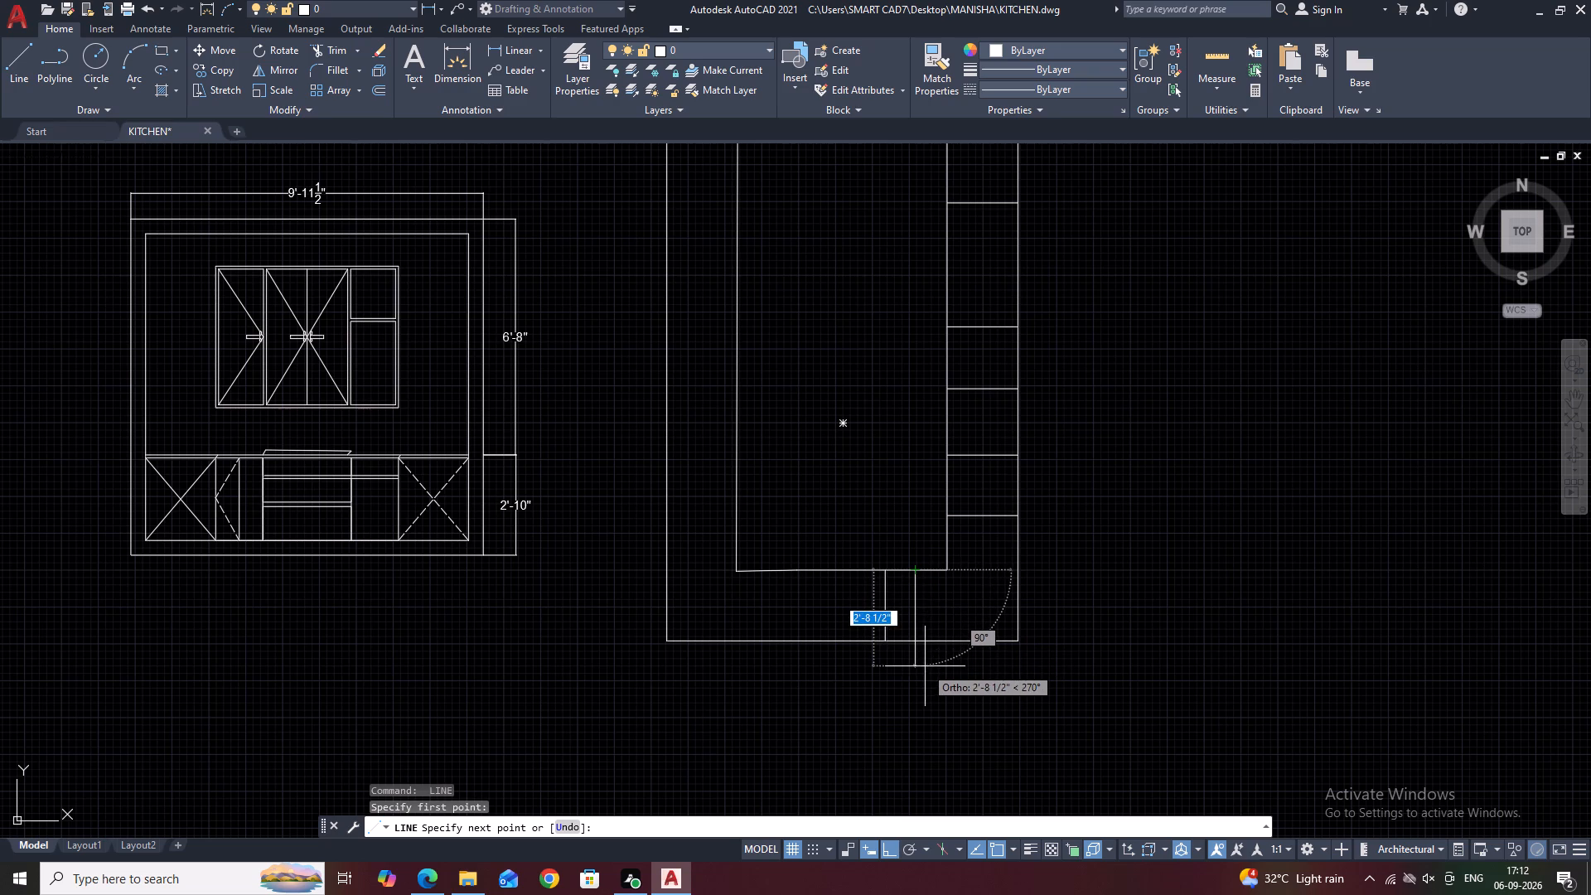
click(917, 636)
scroll(913, 639, up, 1)
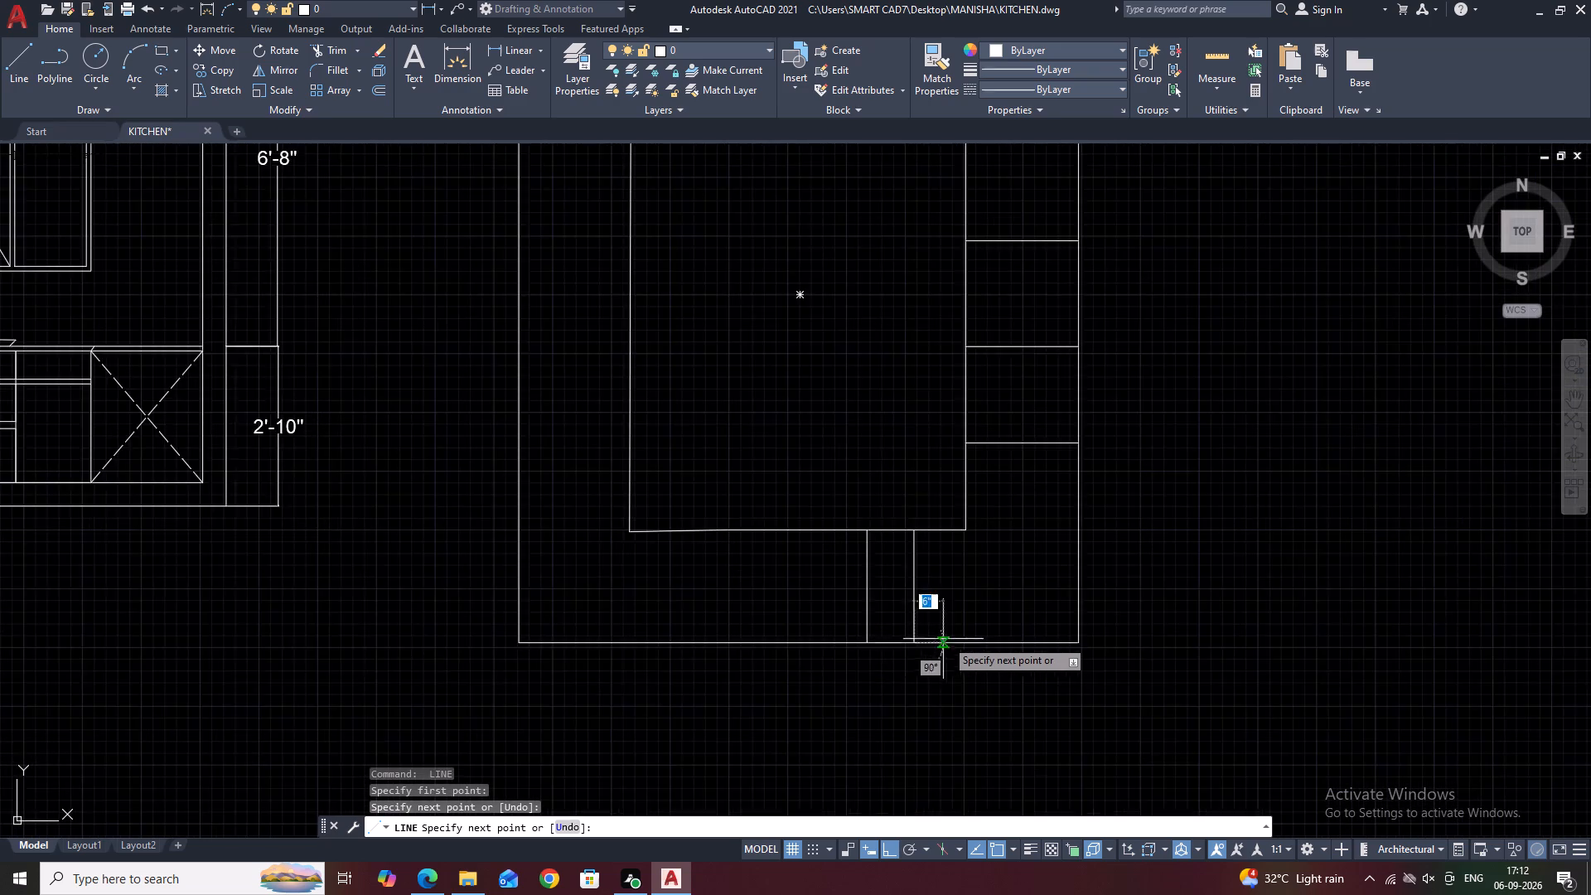
scroll(947, 640, up, 2)
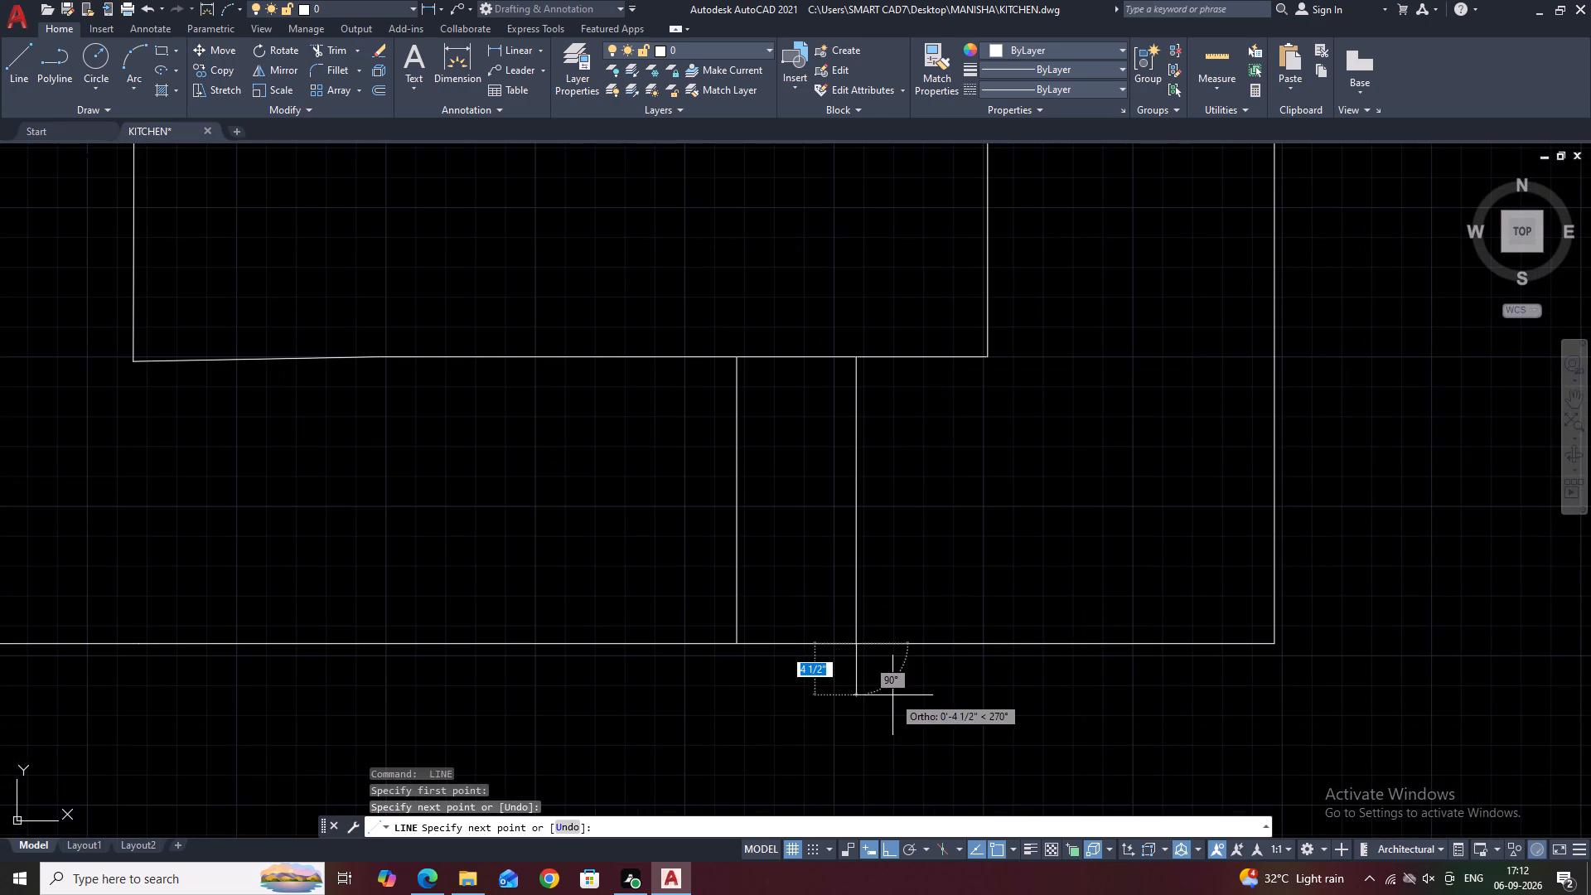
key(space)
Draw vertical lines across the bottom strip from the left end of the 2'6" segment and from the left inner corner.
key(space)
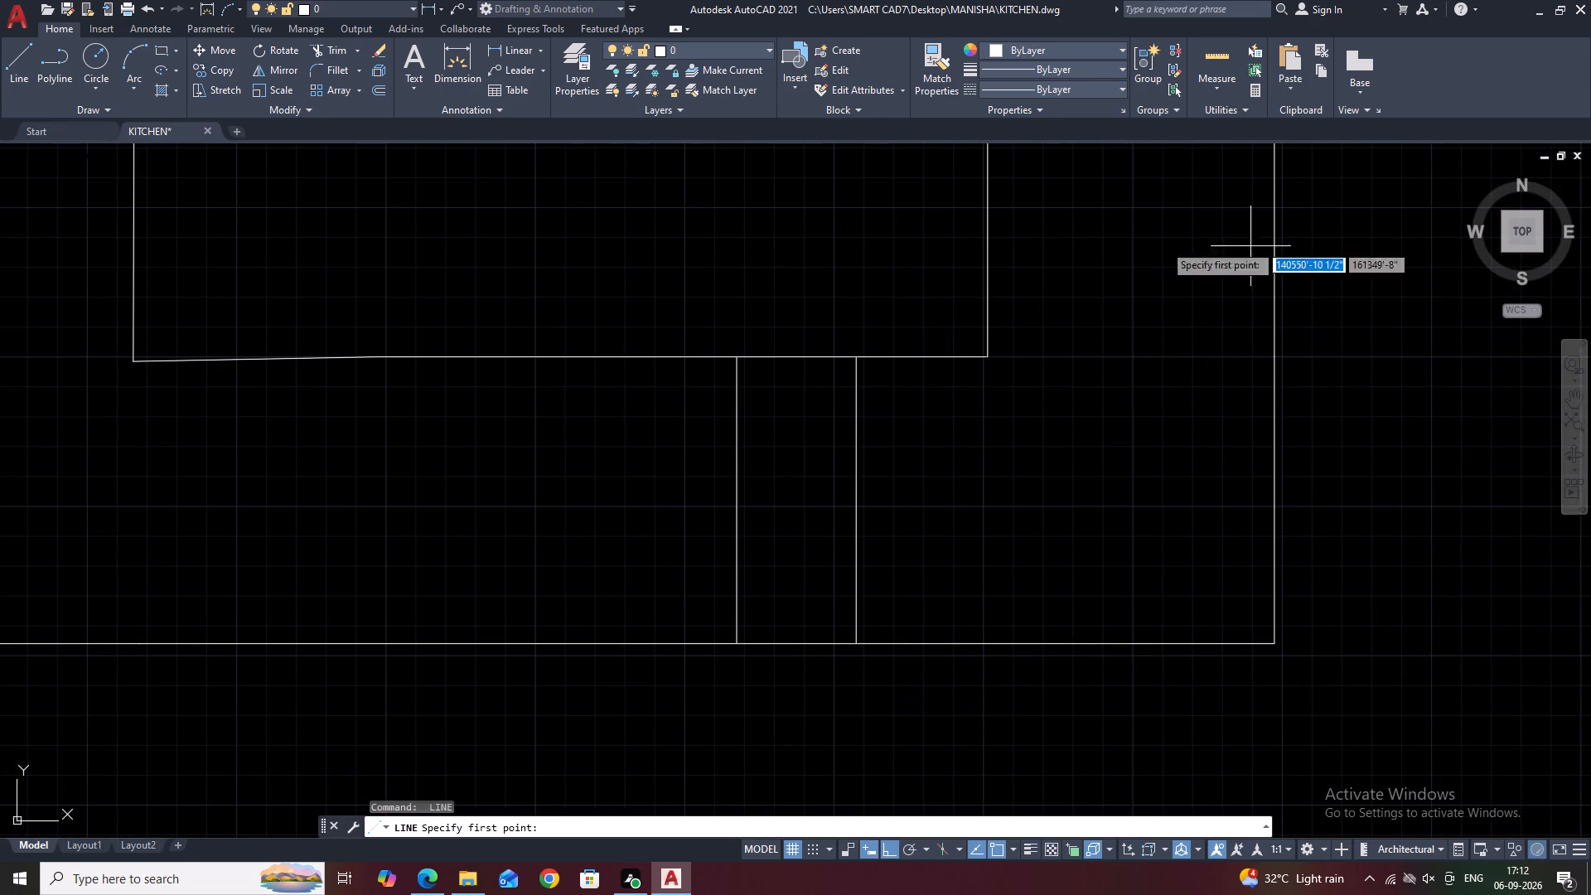
scroll(649, 365, down, 3)
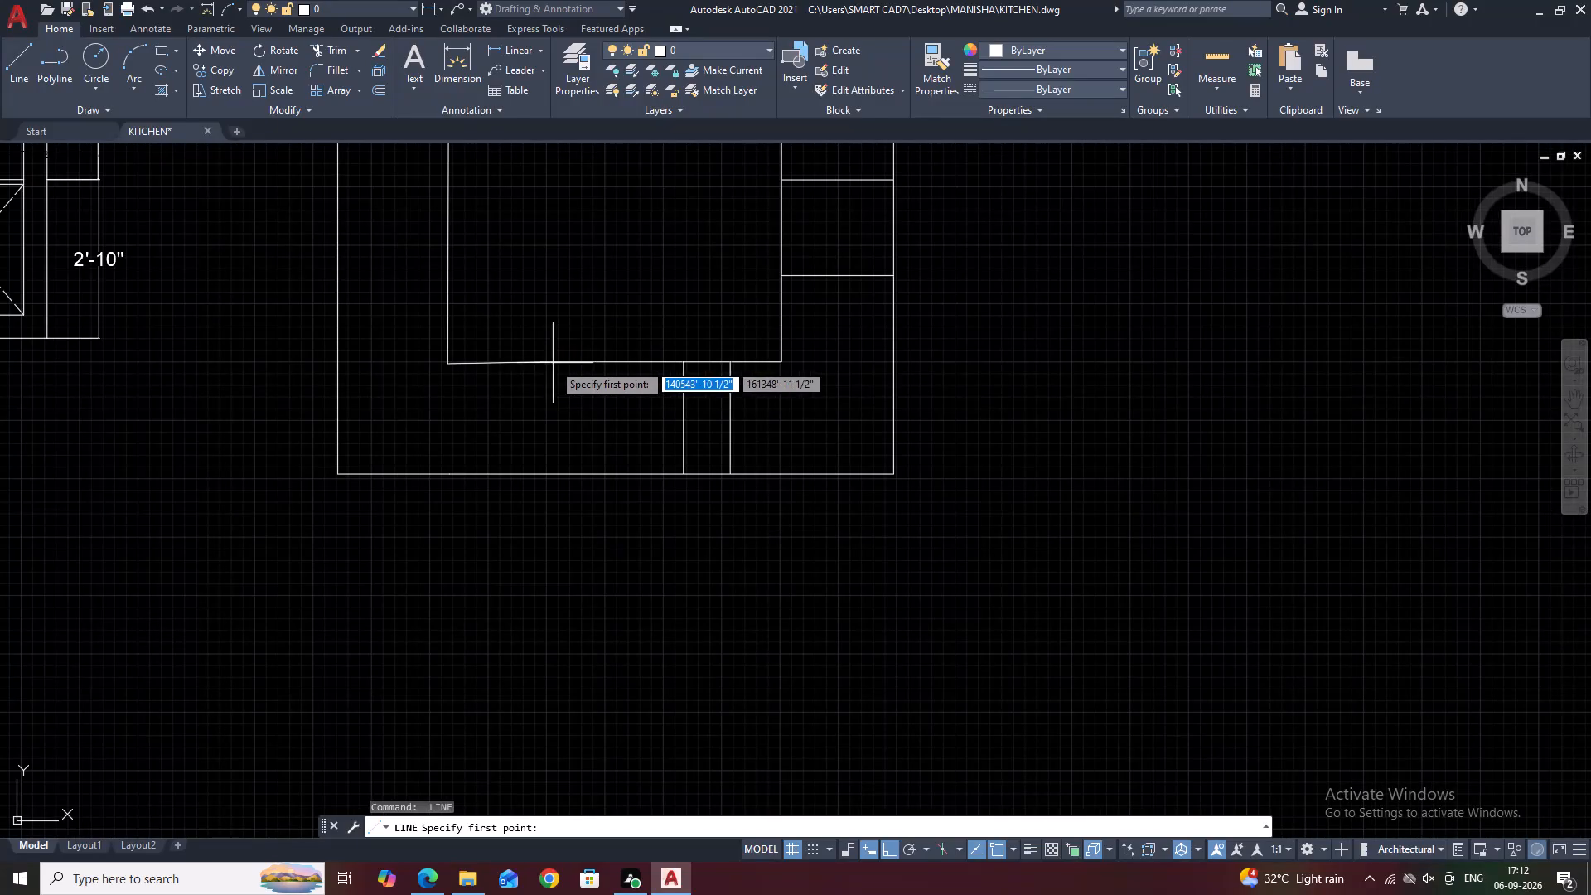
click(546, 361)
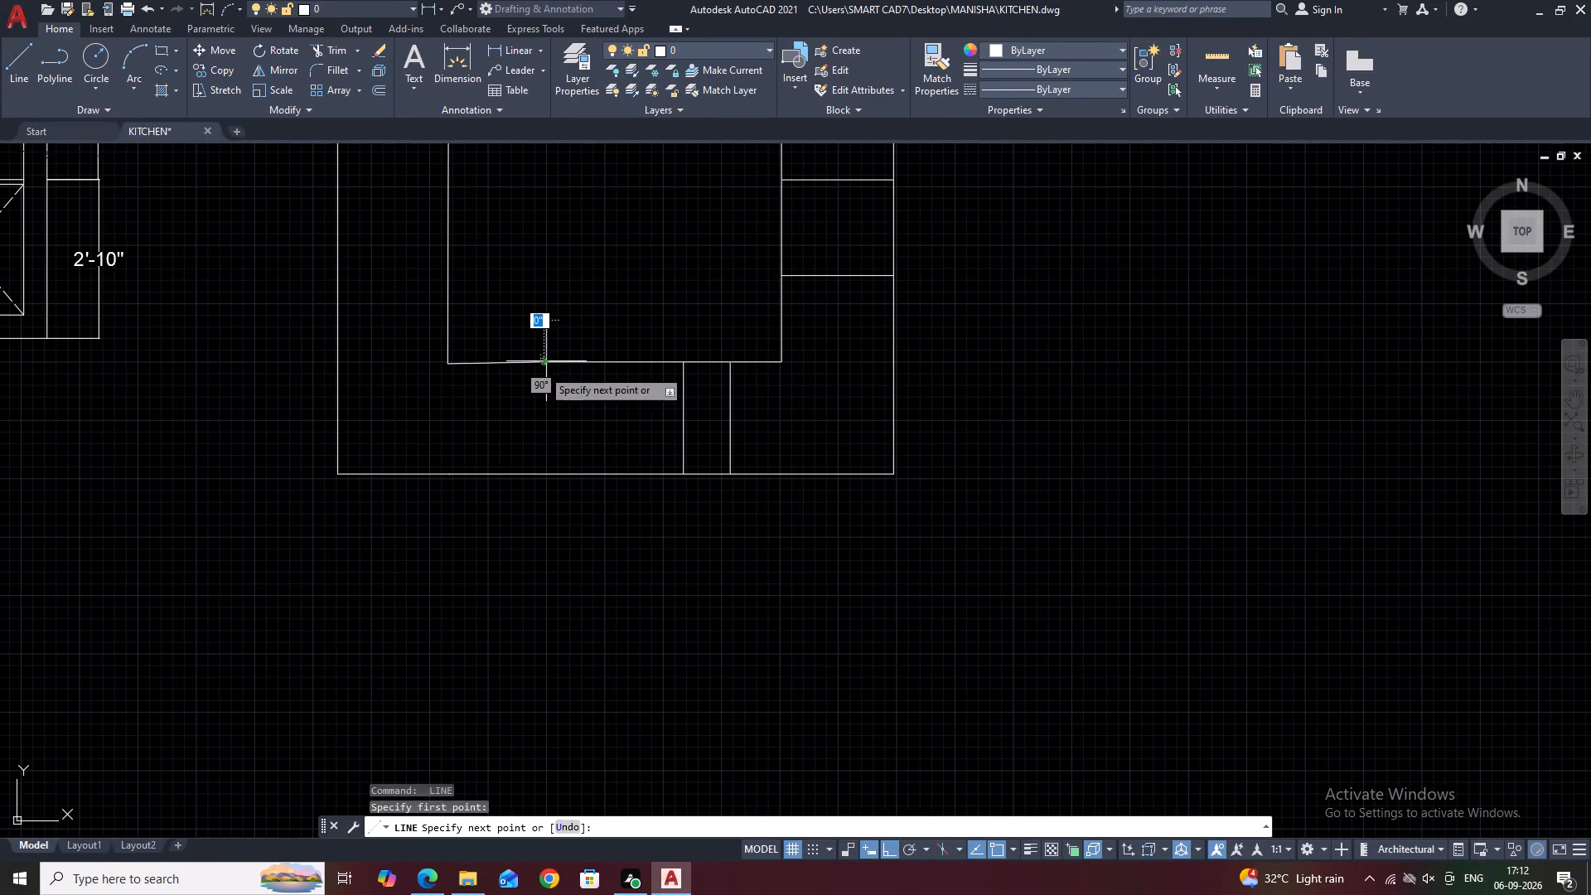
click(544, 477)
key(space)
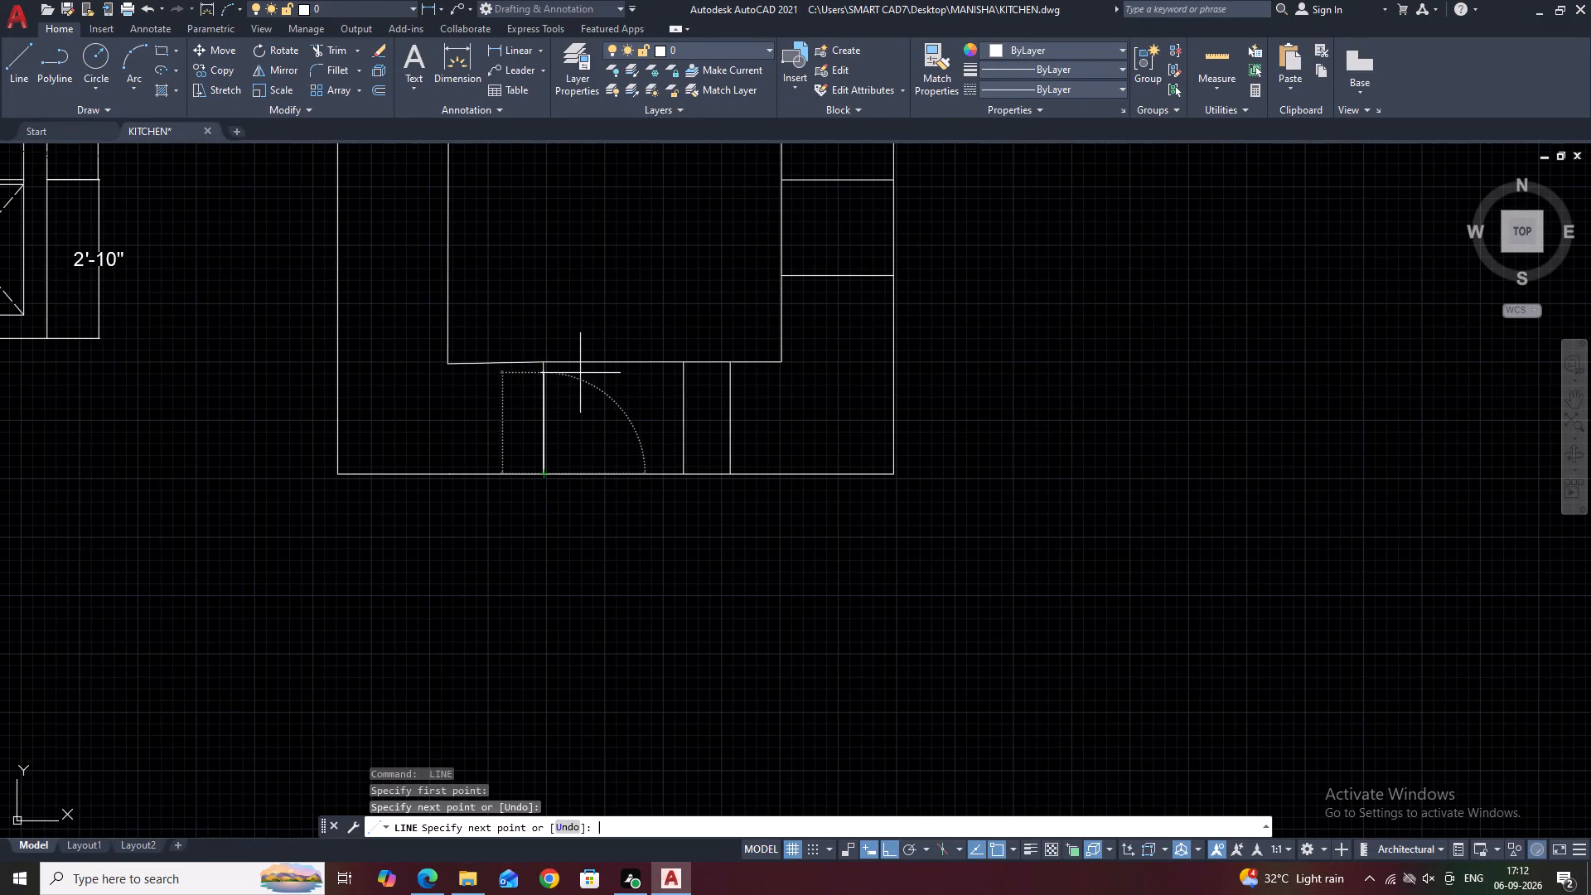
key(space)
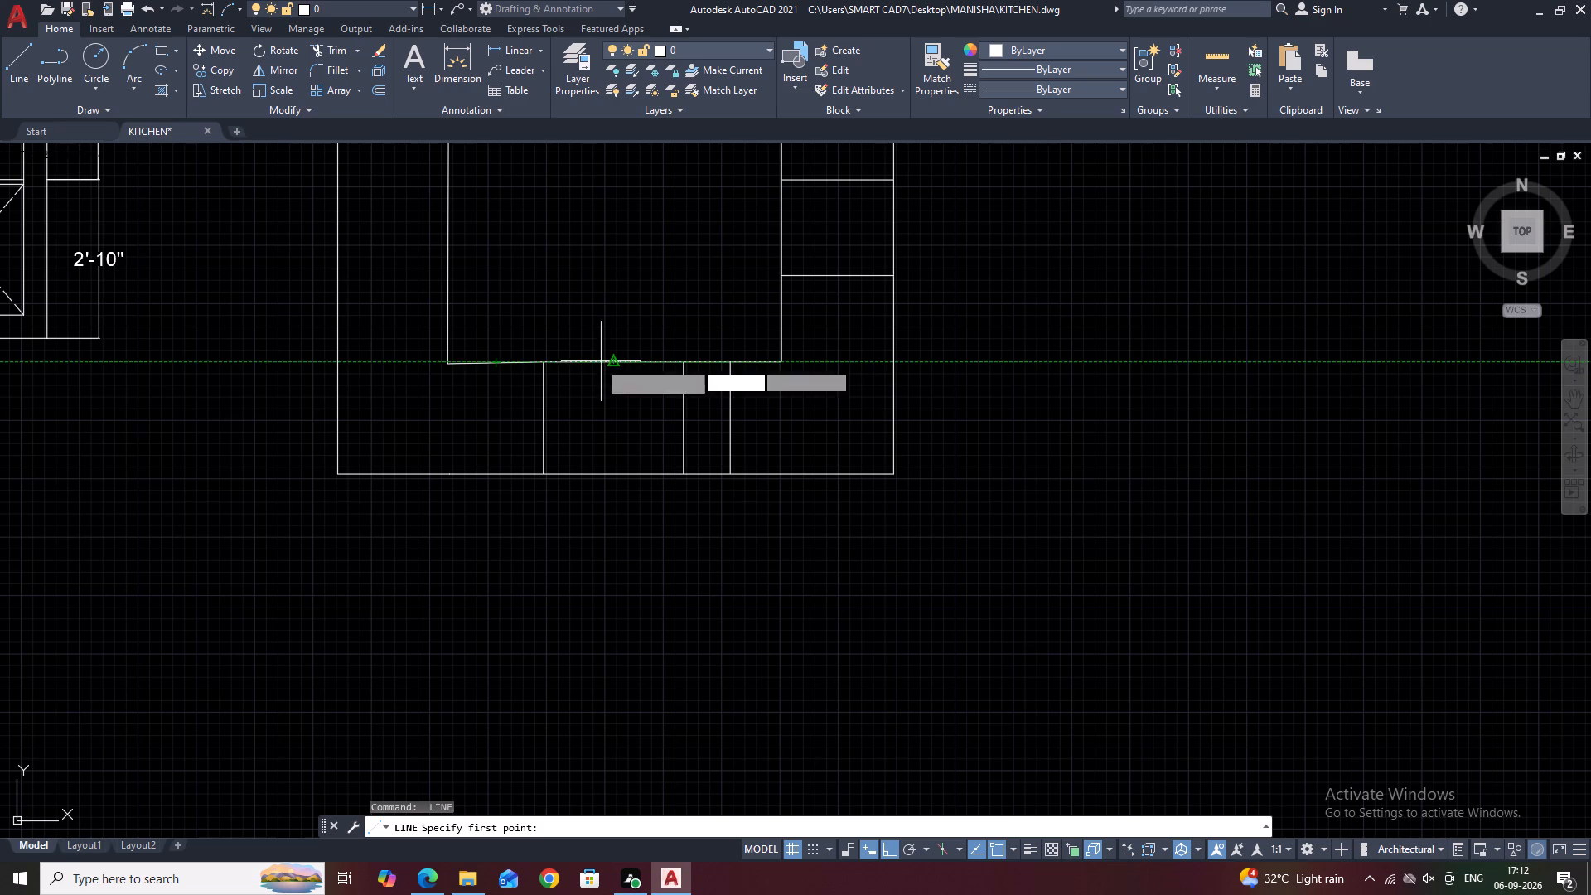
click(450, 364)
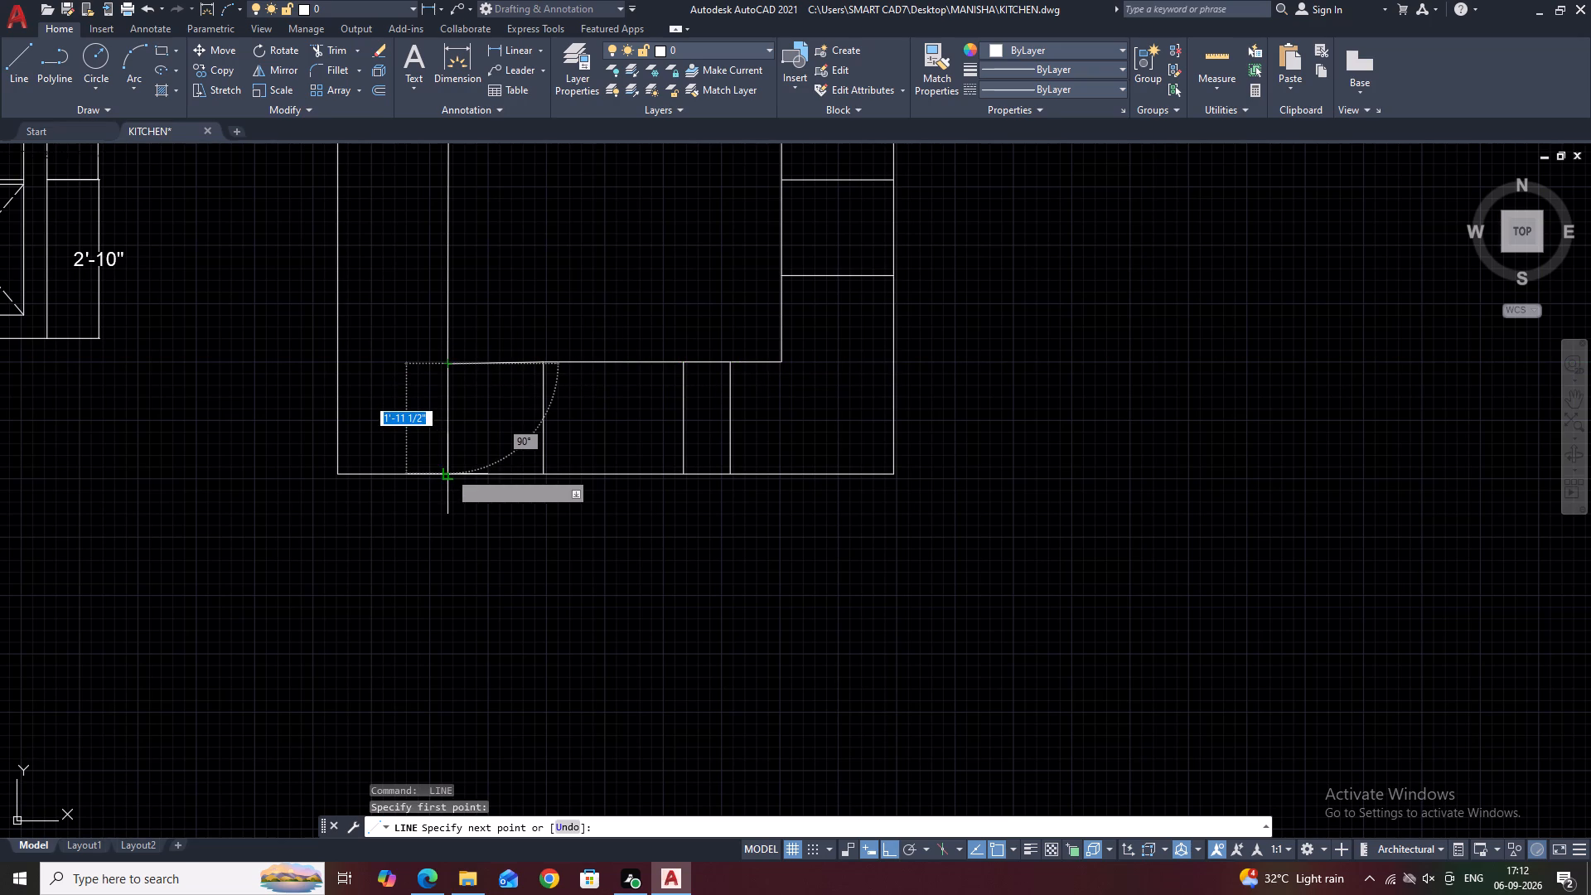
click(449, 475)
middle_drag(501, 329, 576, 544)
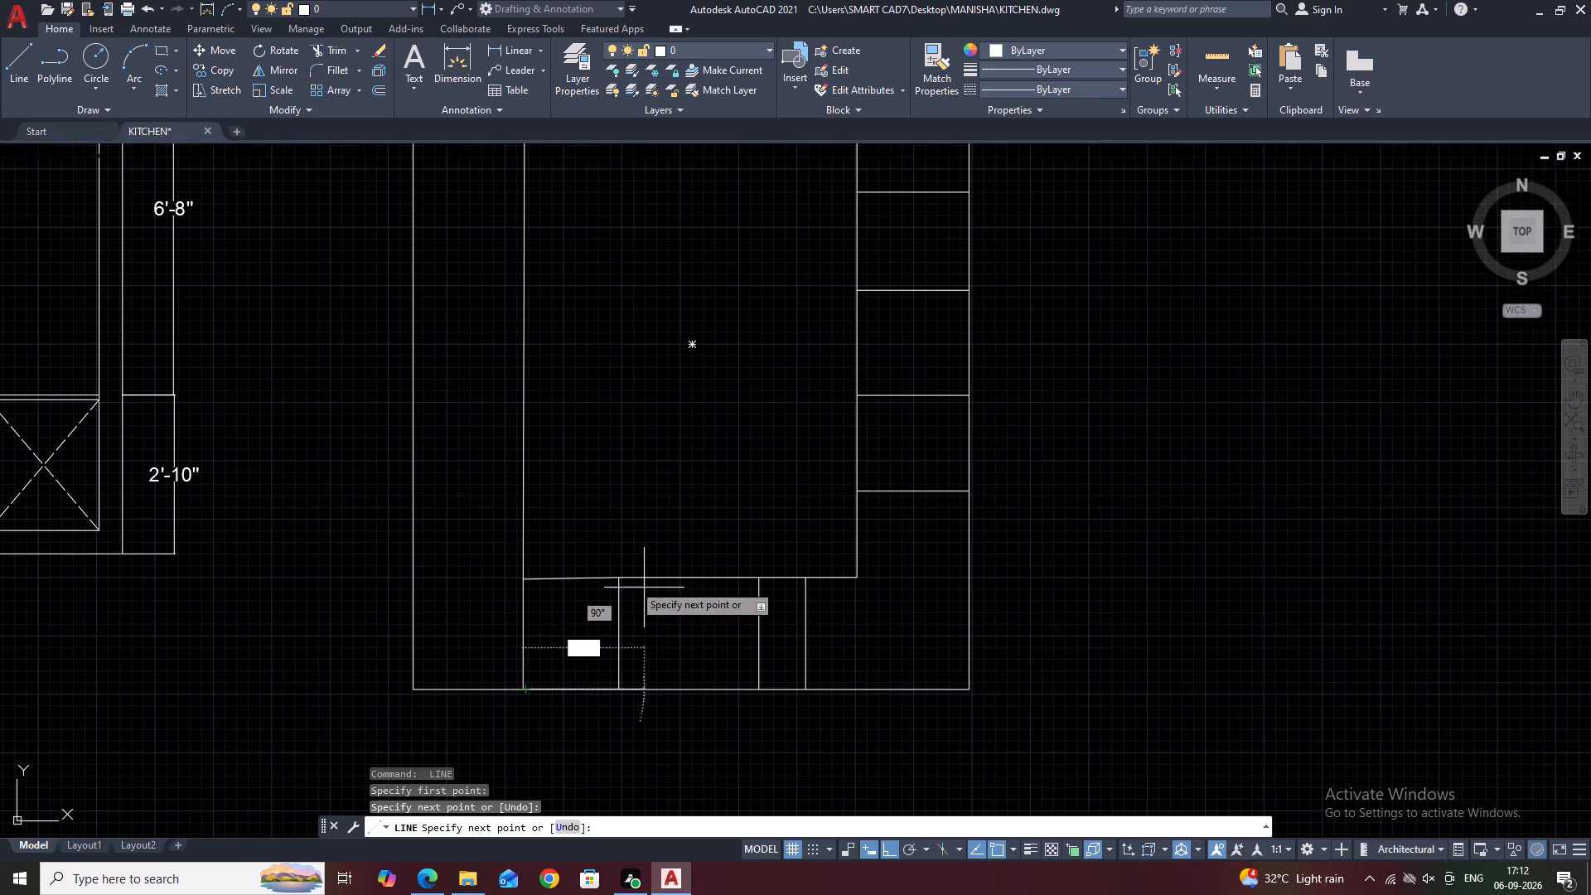
key(space)
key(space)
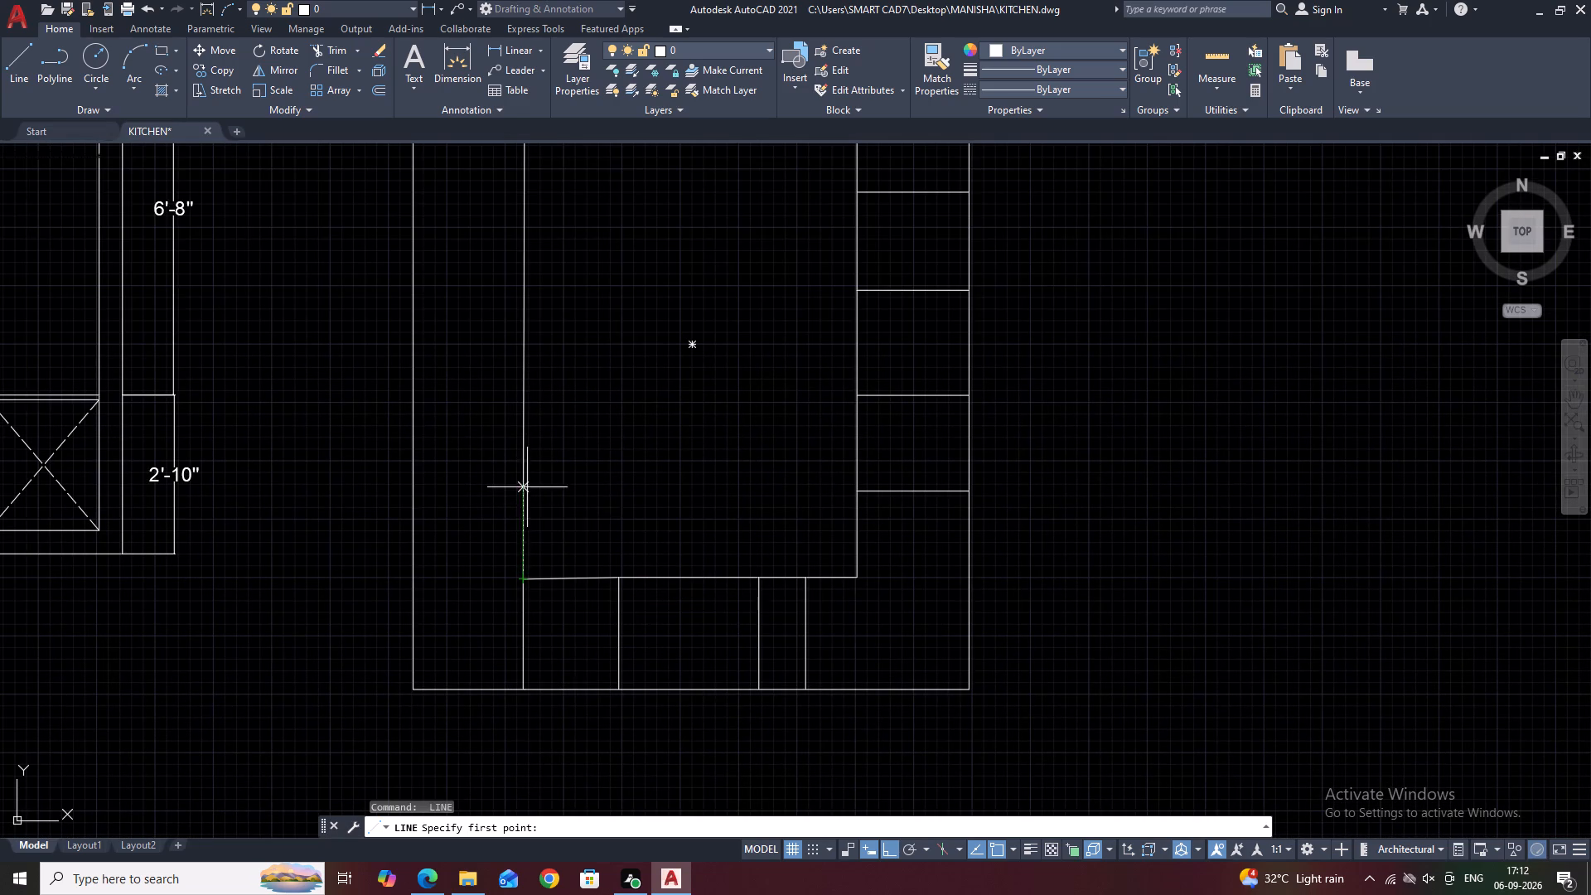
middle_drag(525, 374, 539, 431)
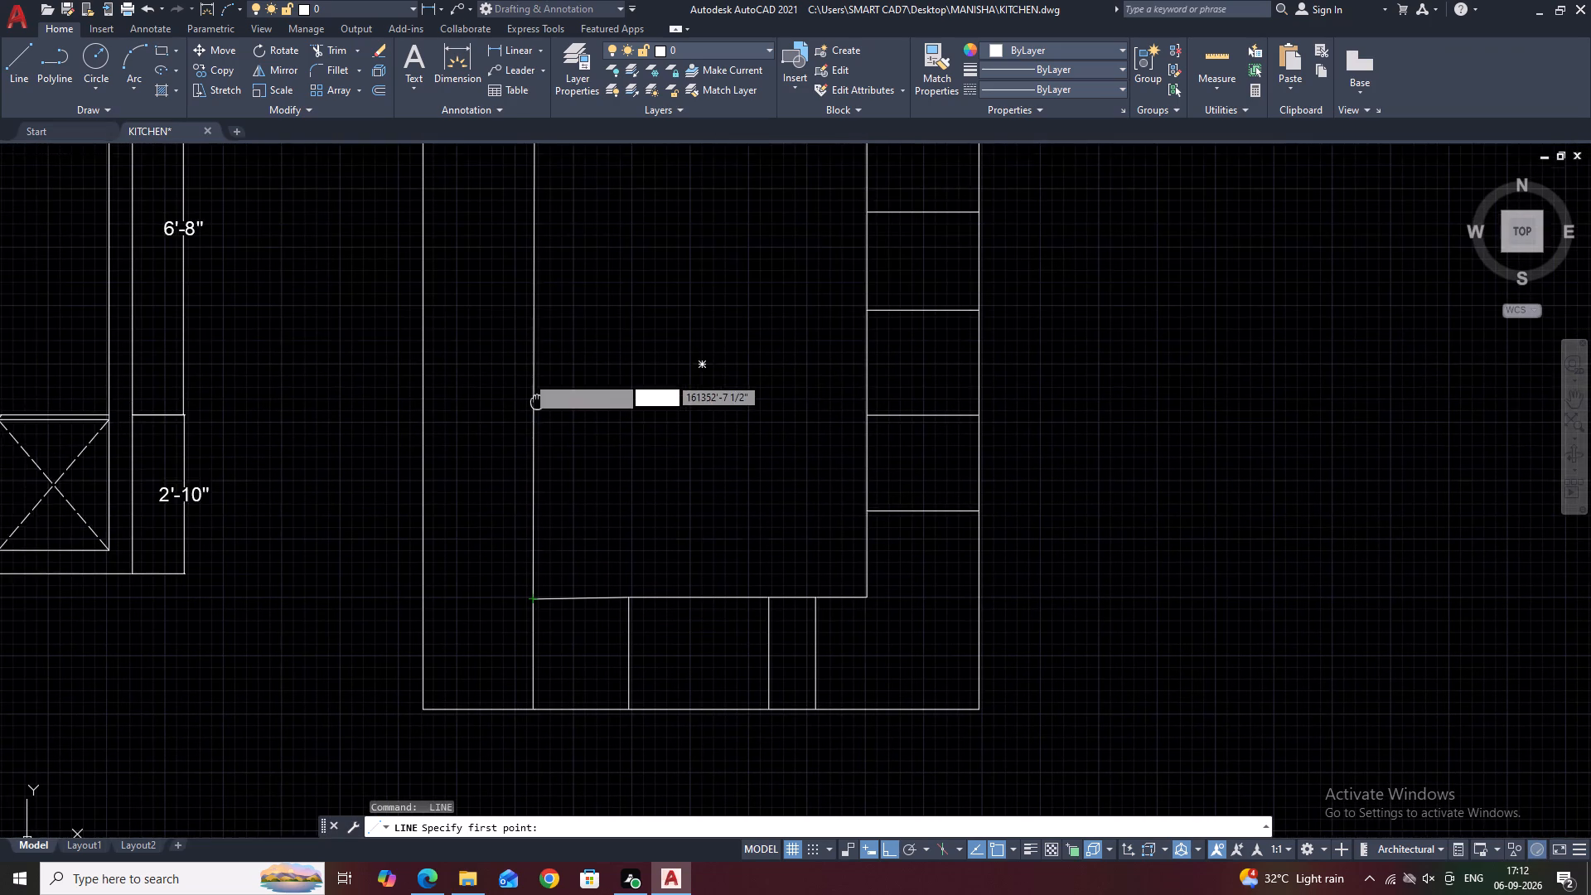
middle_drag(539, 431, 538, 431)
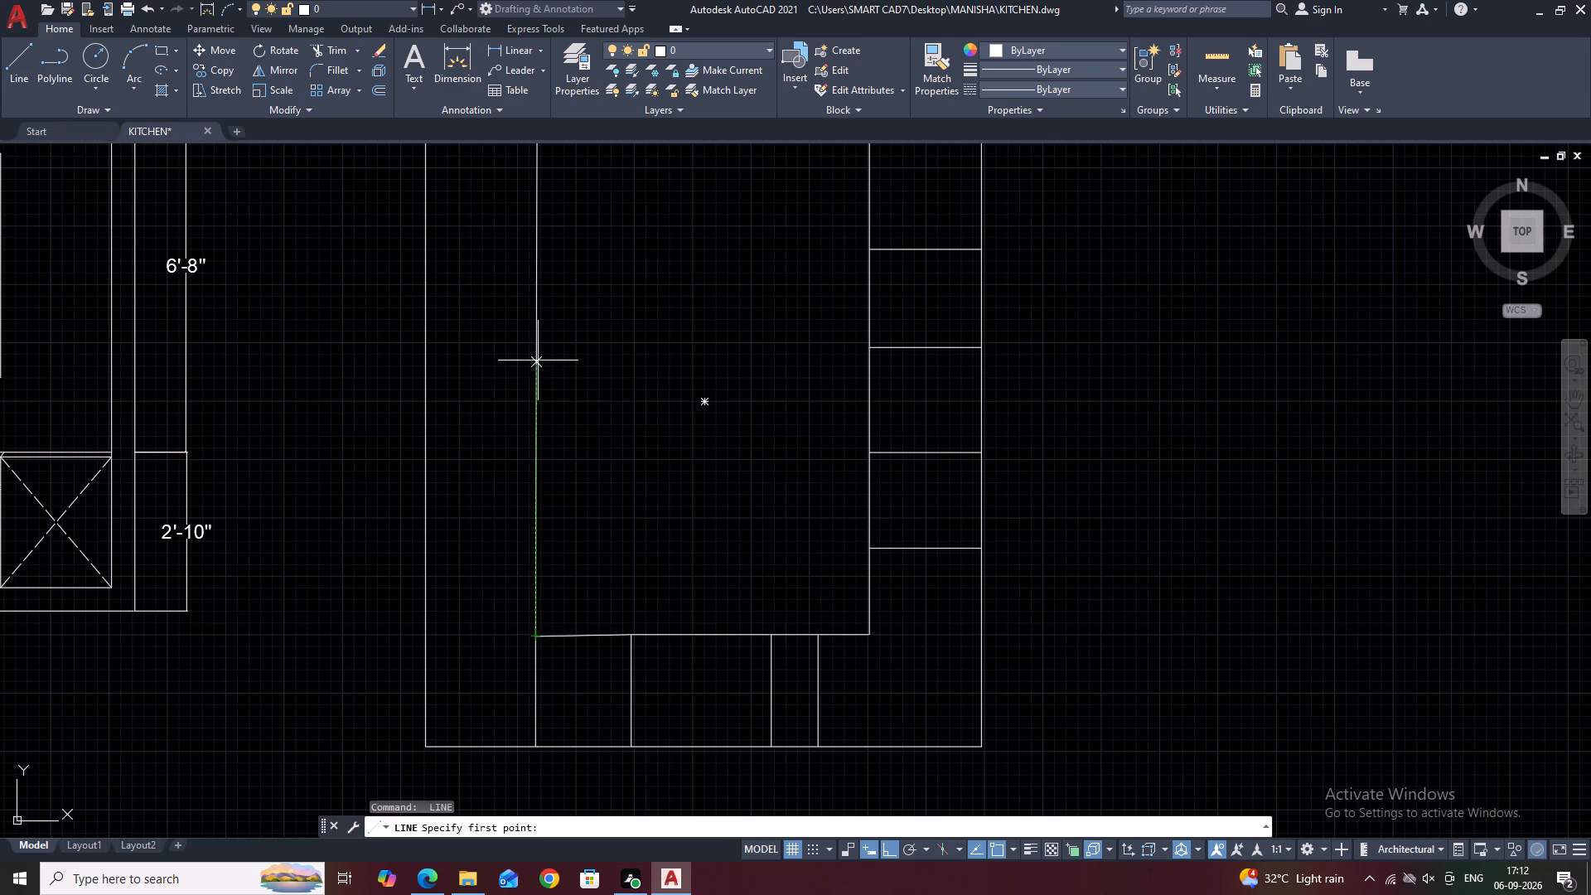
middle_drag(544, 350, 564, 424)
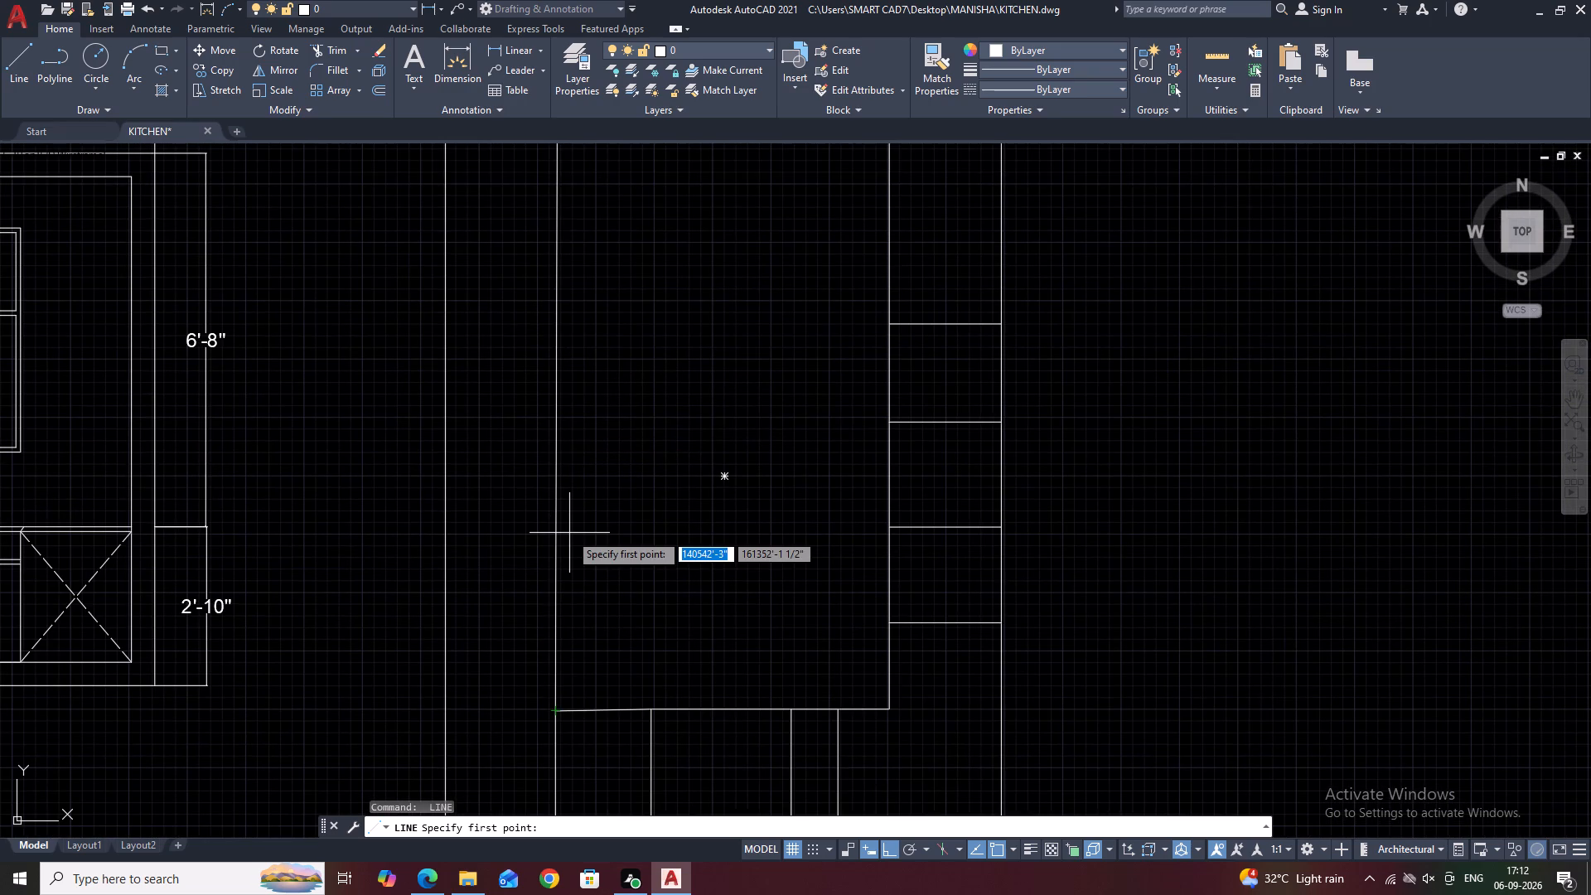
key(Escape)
Add a 2'1.5" vertical linear dimension up the left leg's inner edge from the inner corner, with its dimension line outside the outline.
middle_drag(554, 700, 628, 614)
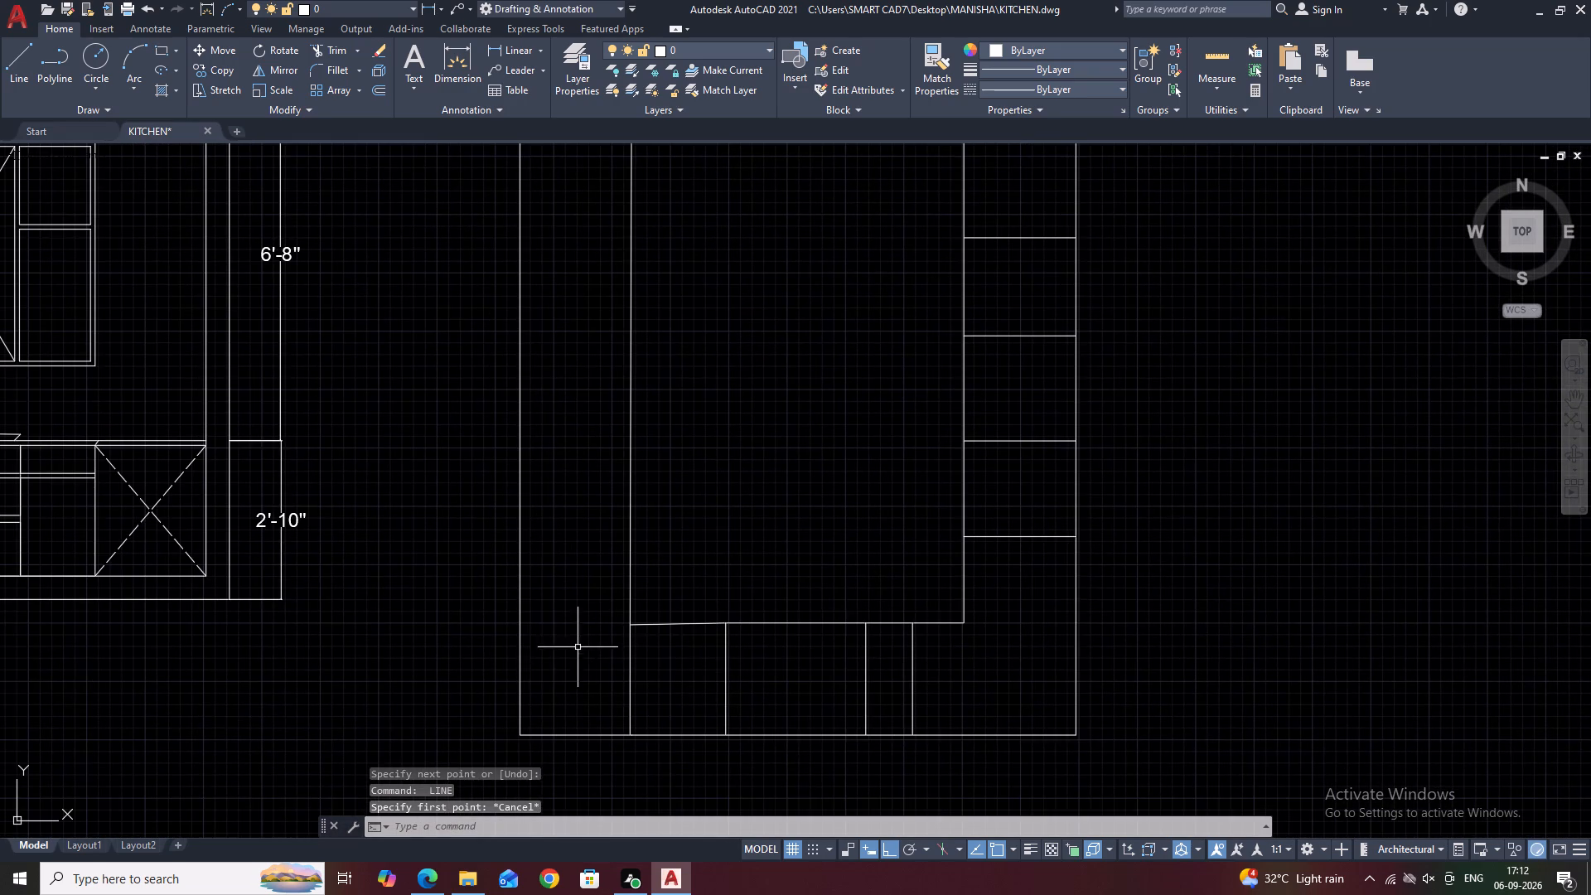
text(DL)
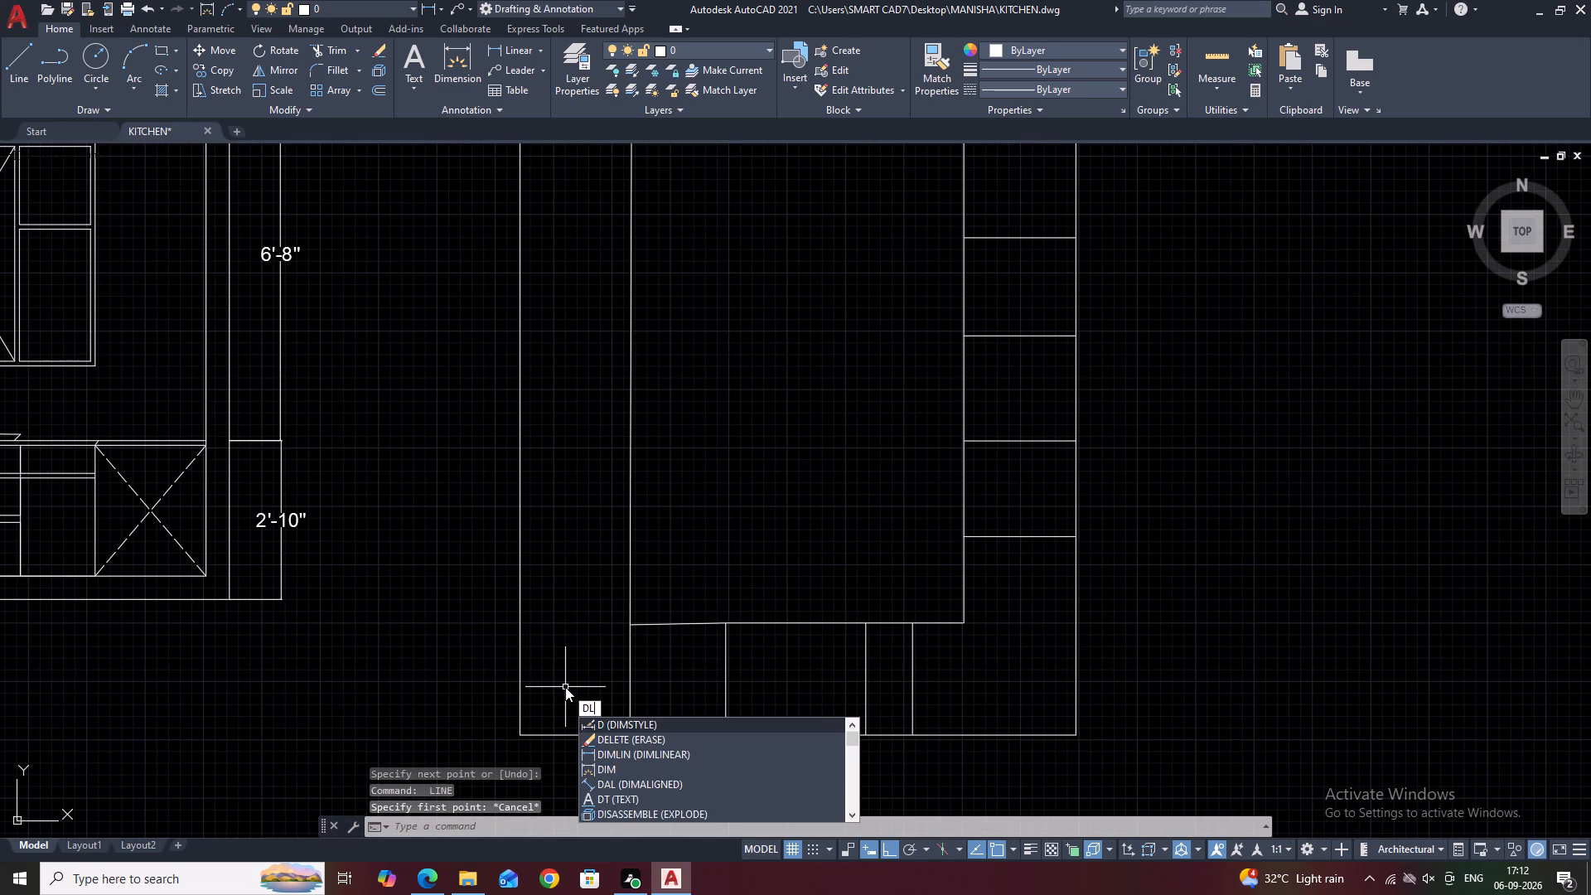
key(i)
key(space)
click(631, 622)
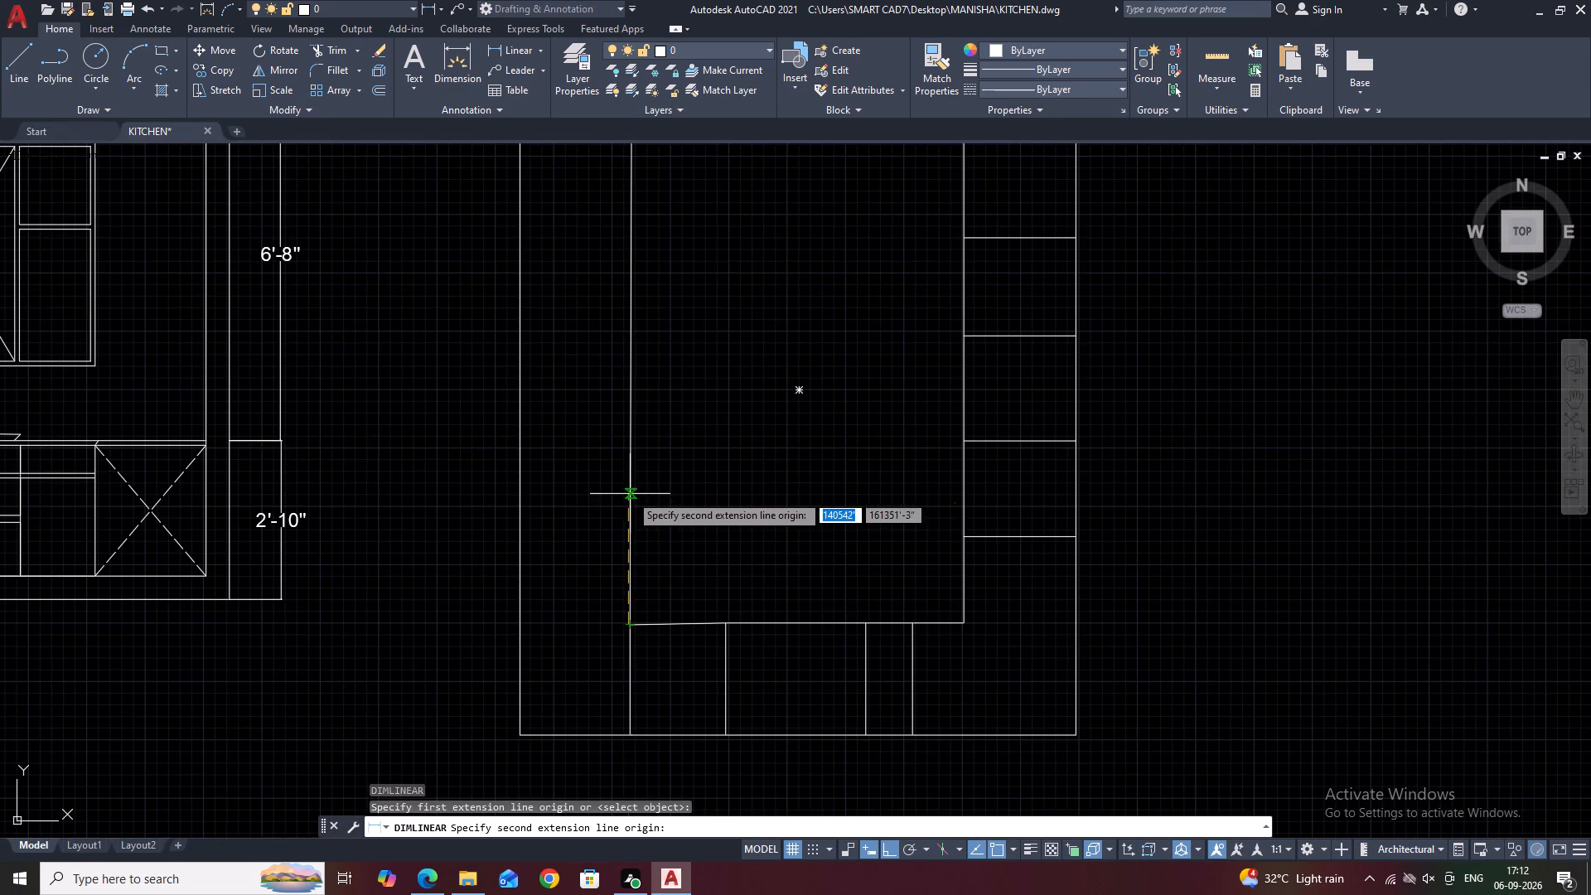
key(Escape)
key(space)
drag(628, 627, 631, 612)
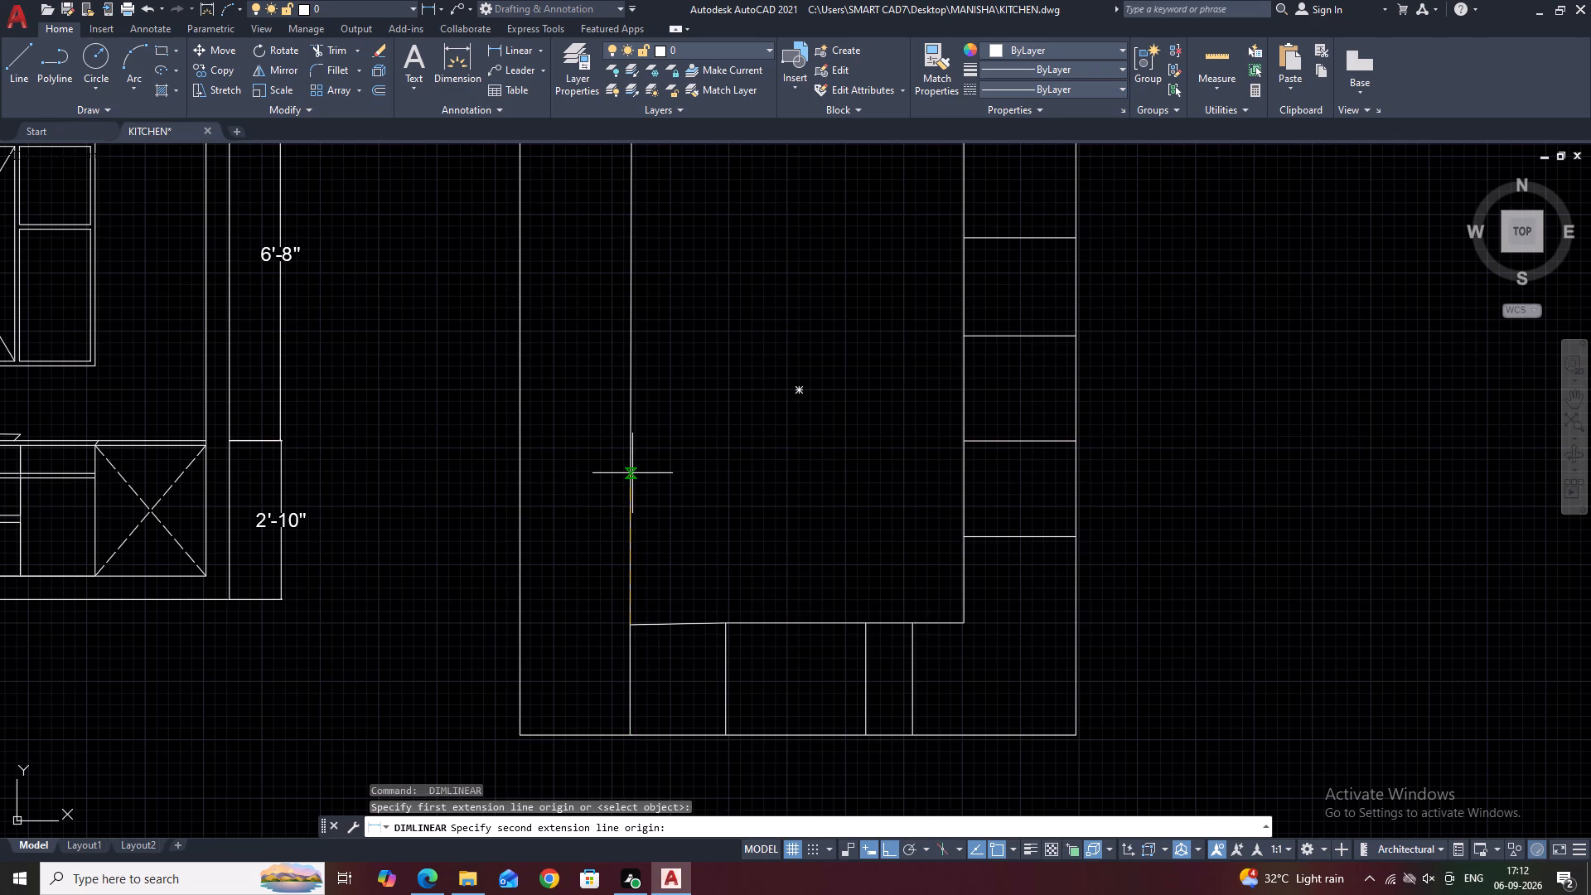
text(2')
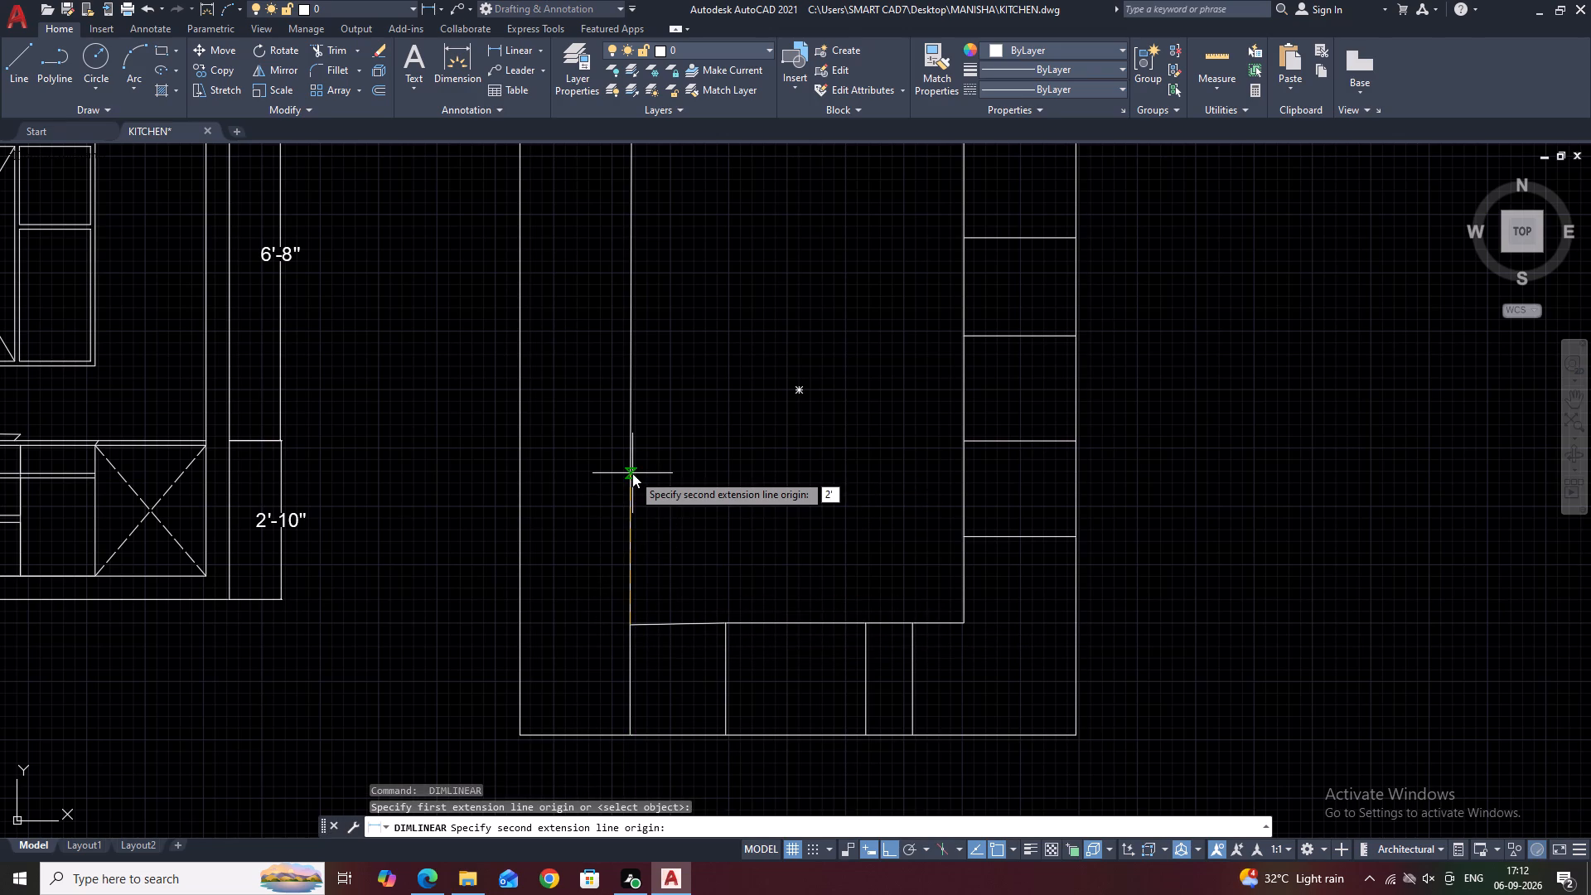
text(1.5)
key(Return)
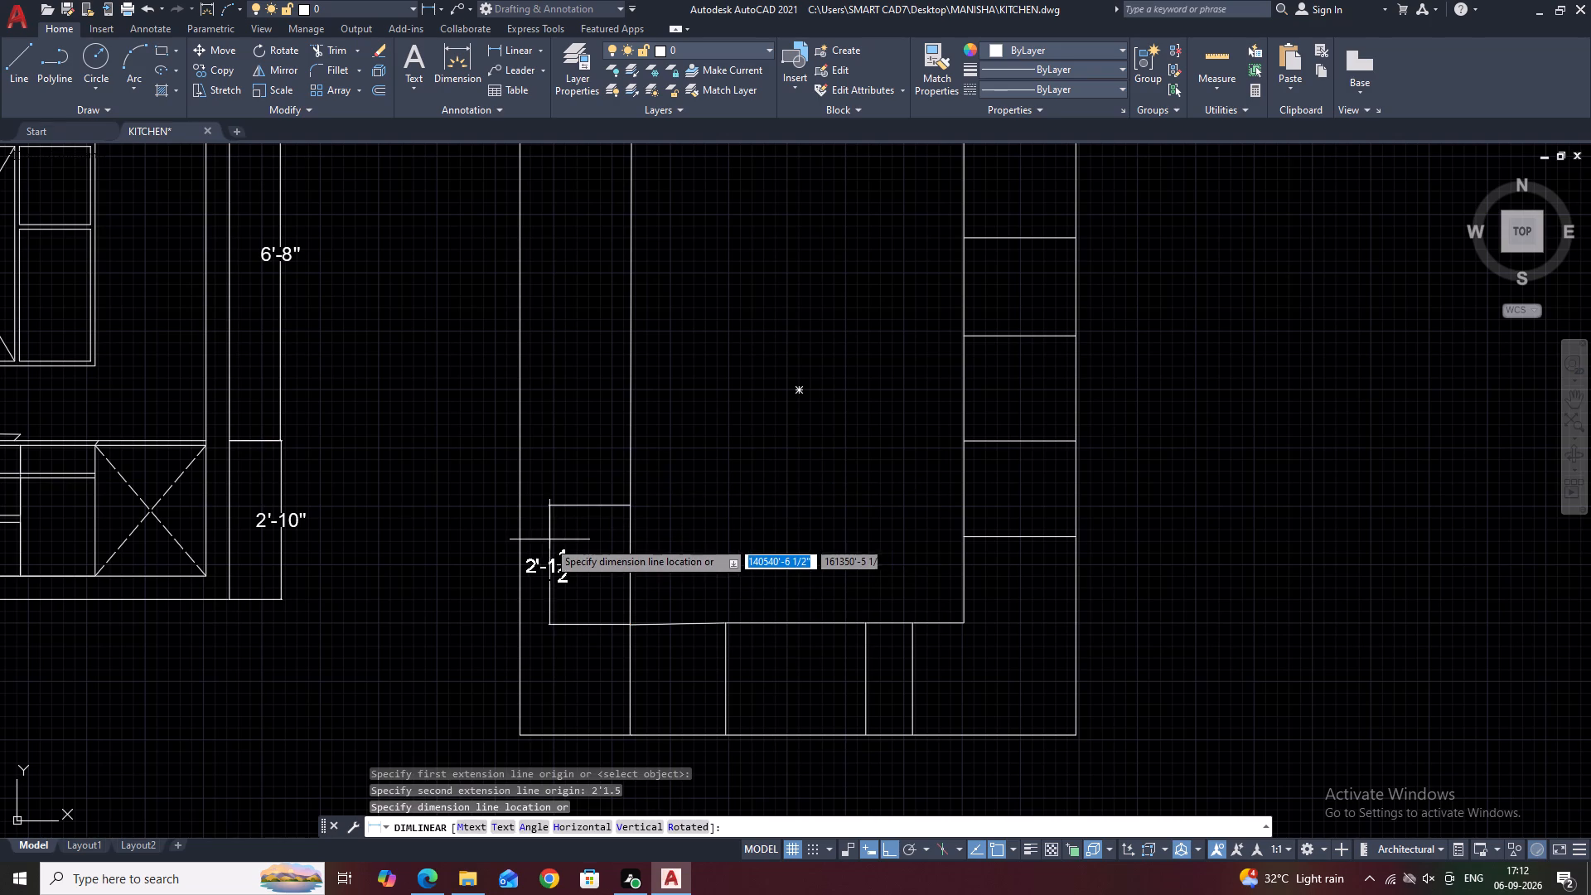
click(478, 563)
Continue up the left leg's inner edge with a 2'6" and then a 2' linear dimension, placing both dimension lines outside the outline.
middle_drag(573, 506, 595, 575)
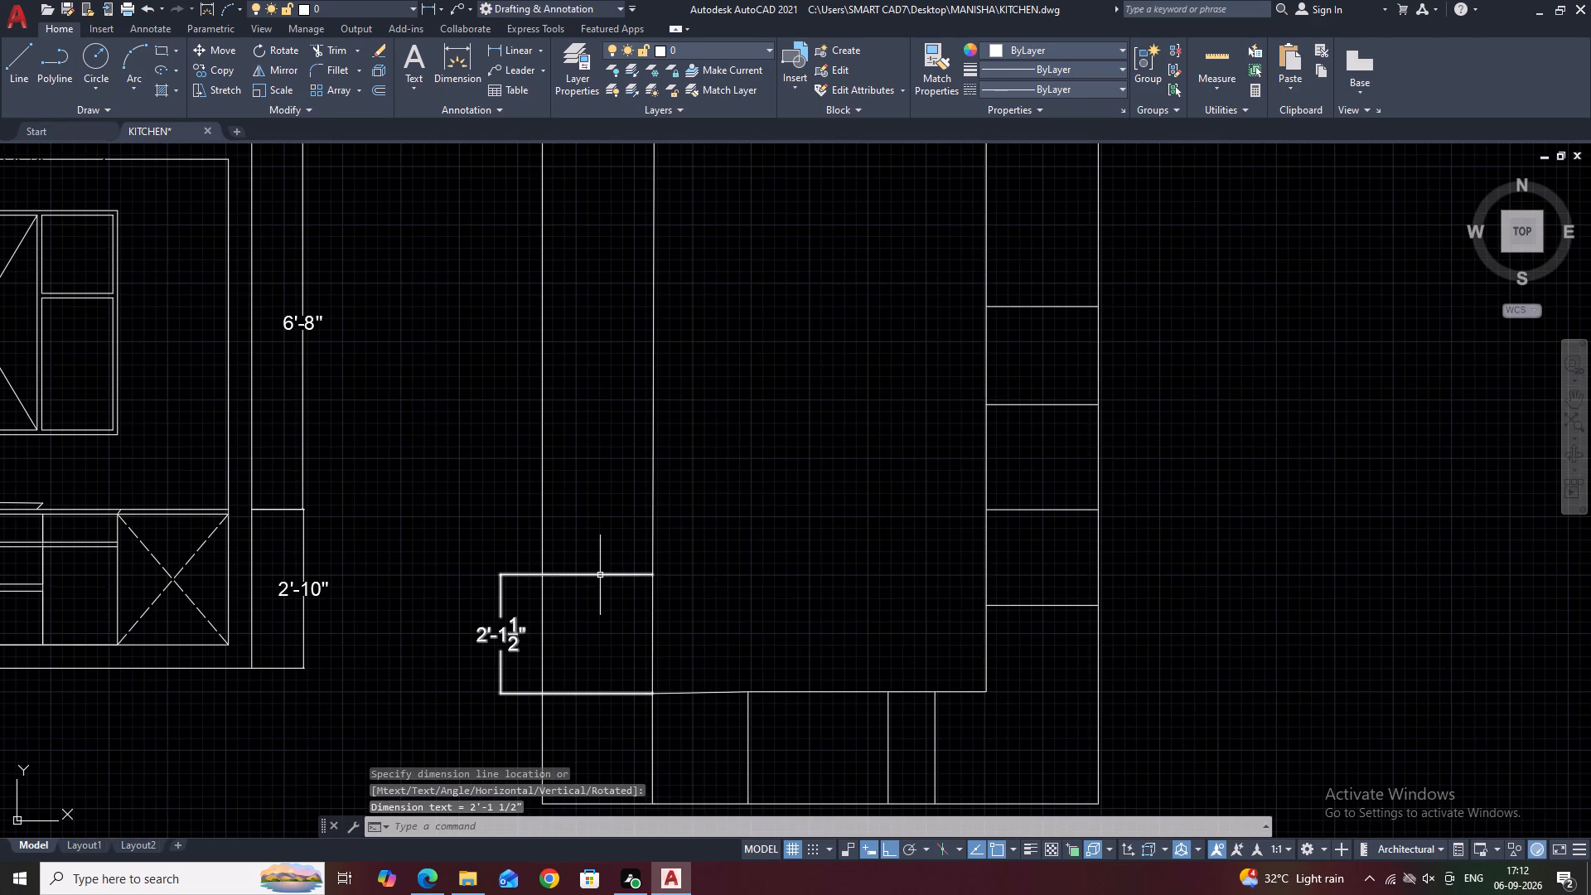
key(space)
click(651, 576)
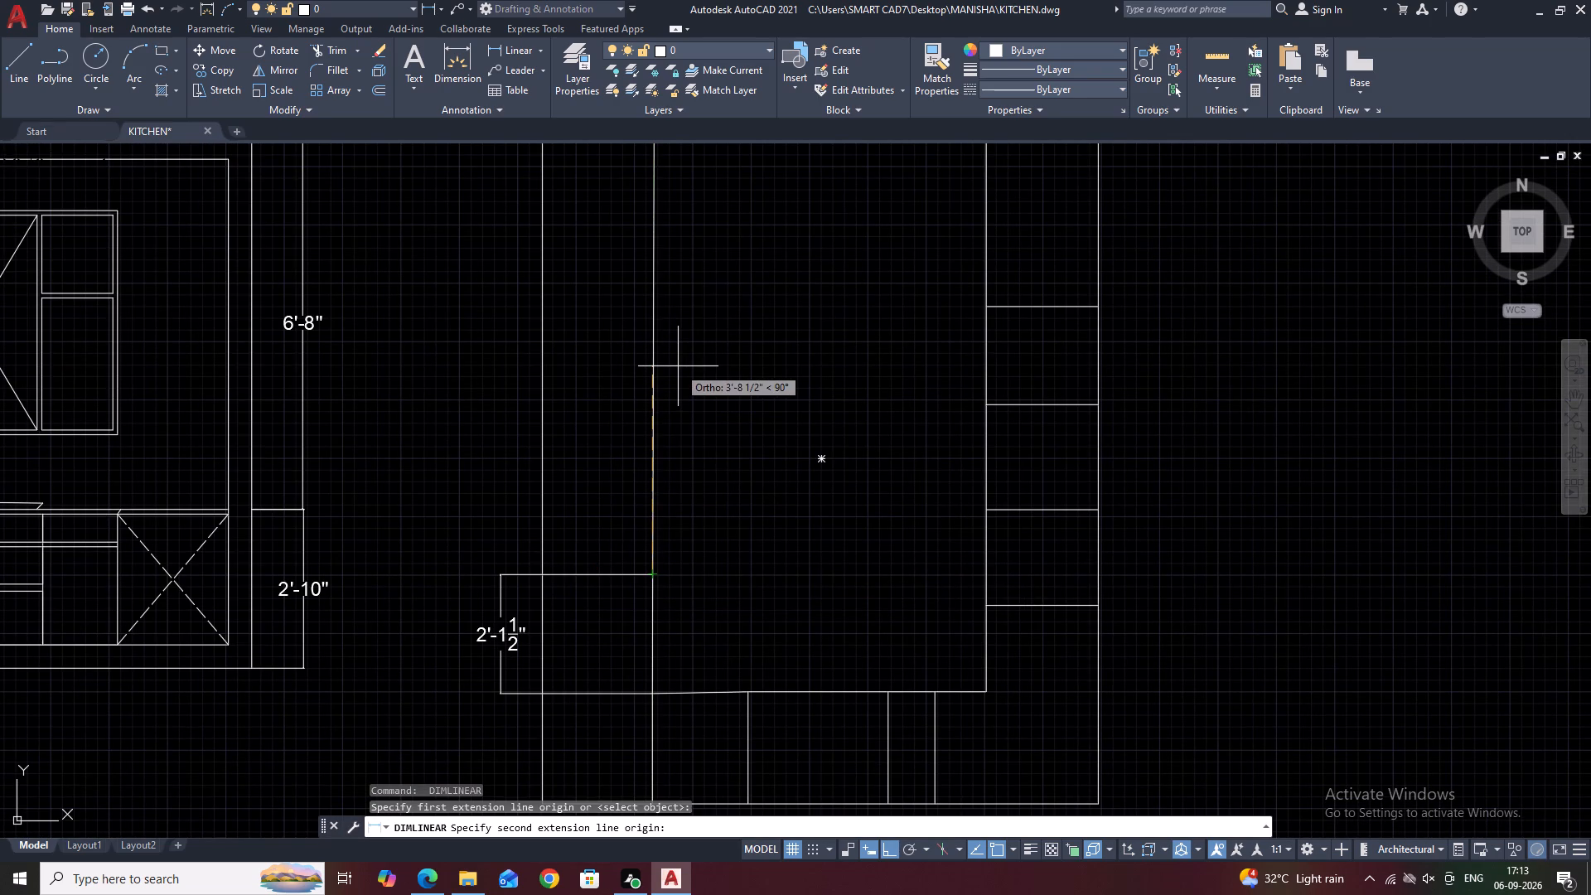
text(2'6)
key(Return)
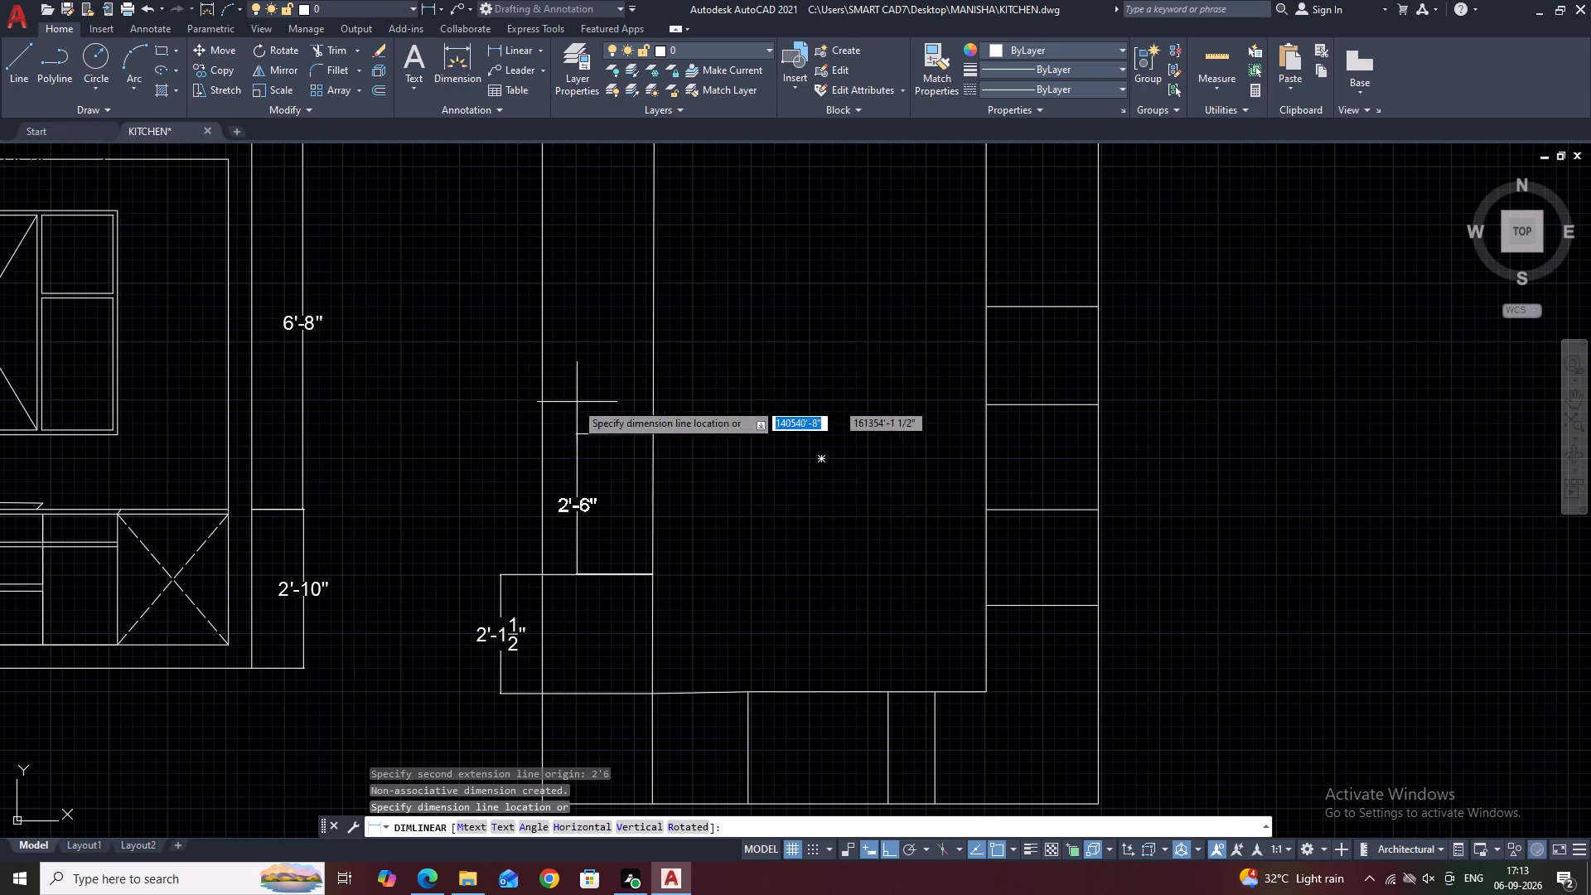
click(526, 396)
key(space)
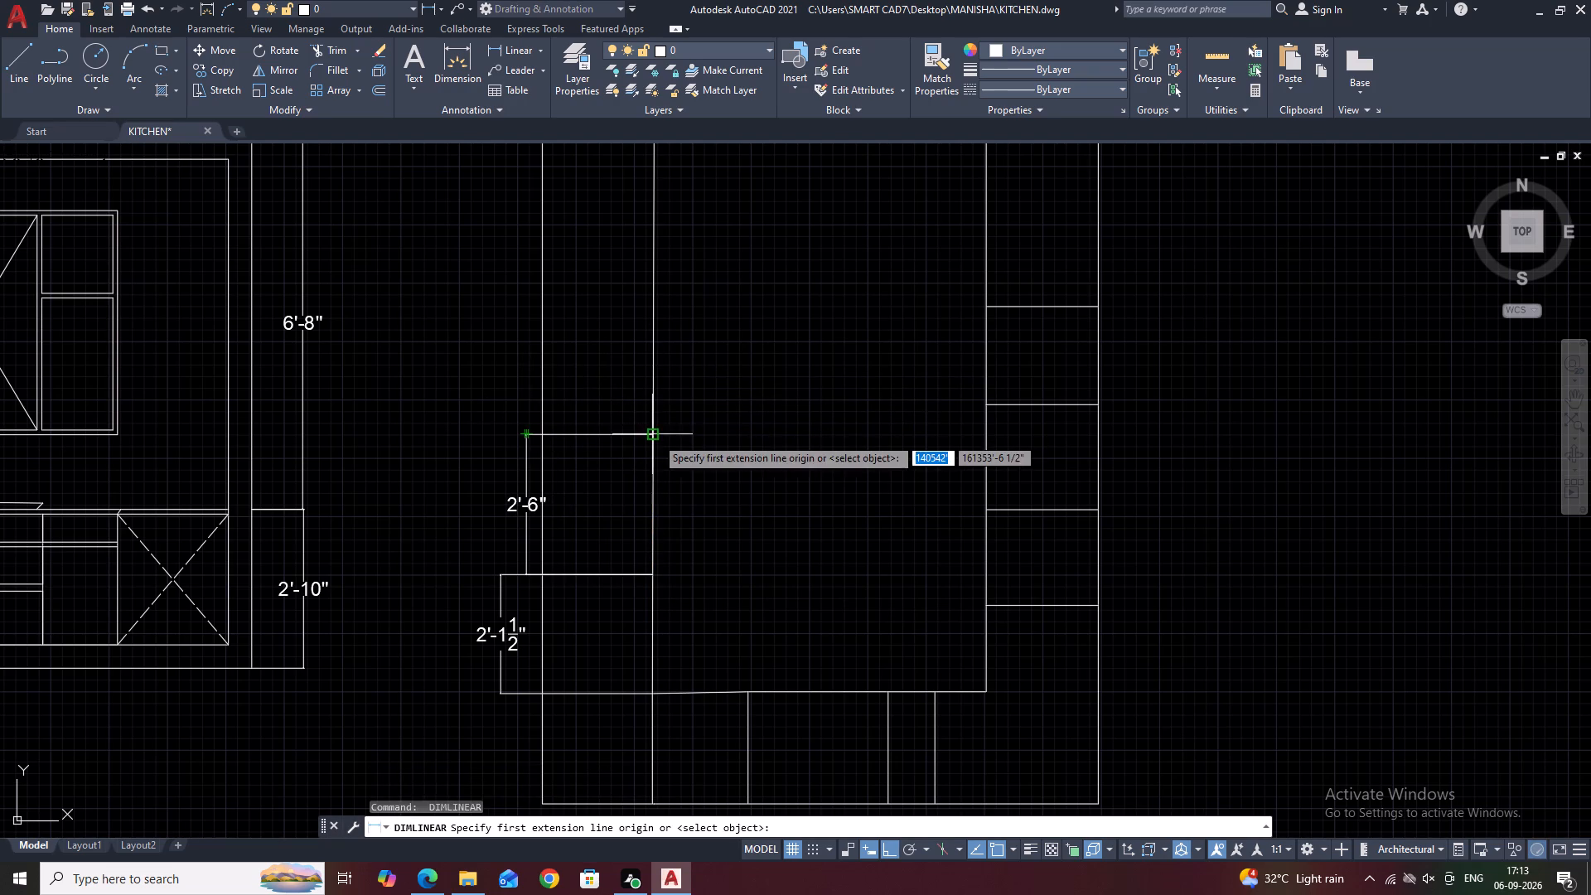
click(655, 437)
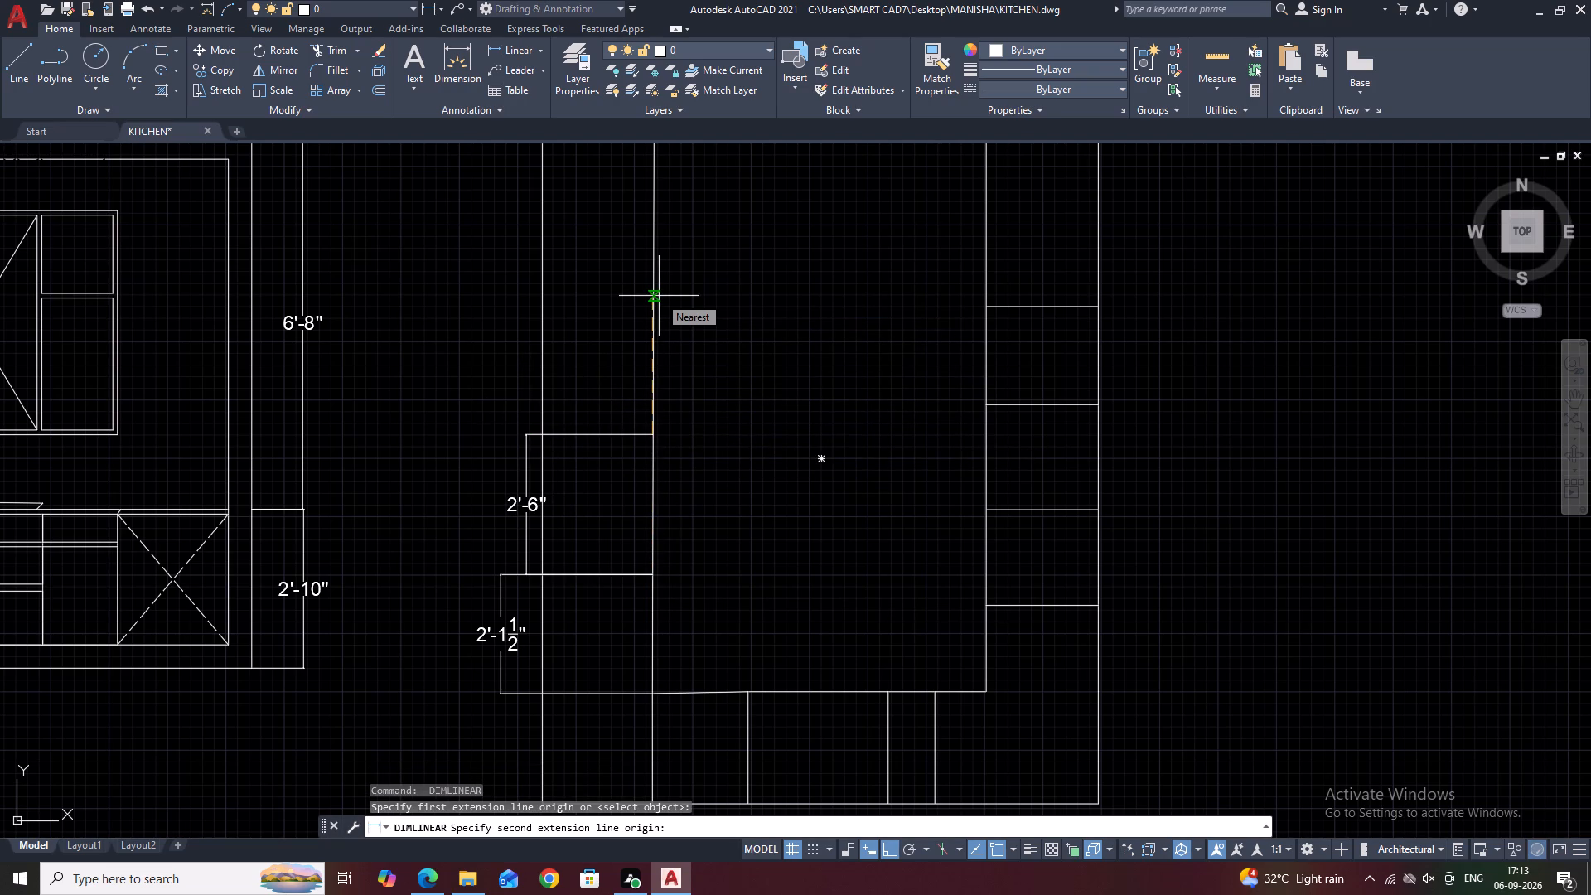
text(2')
key(Return)
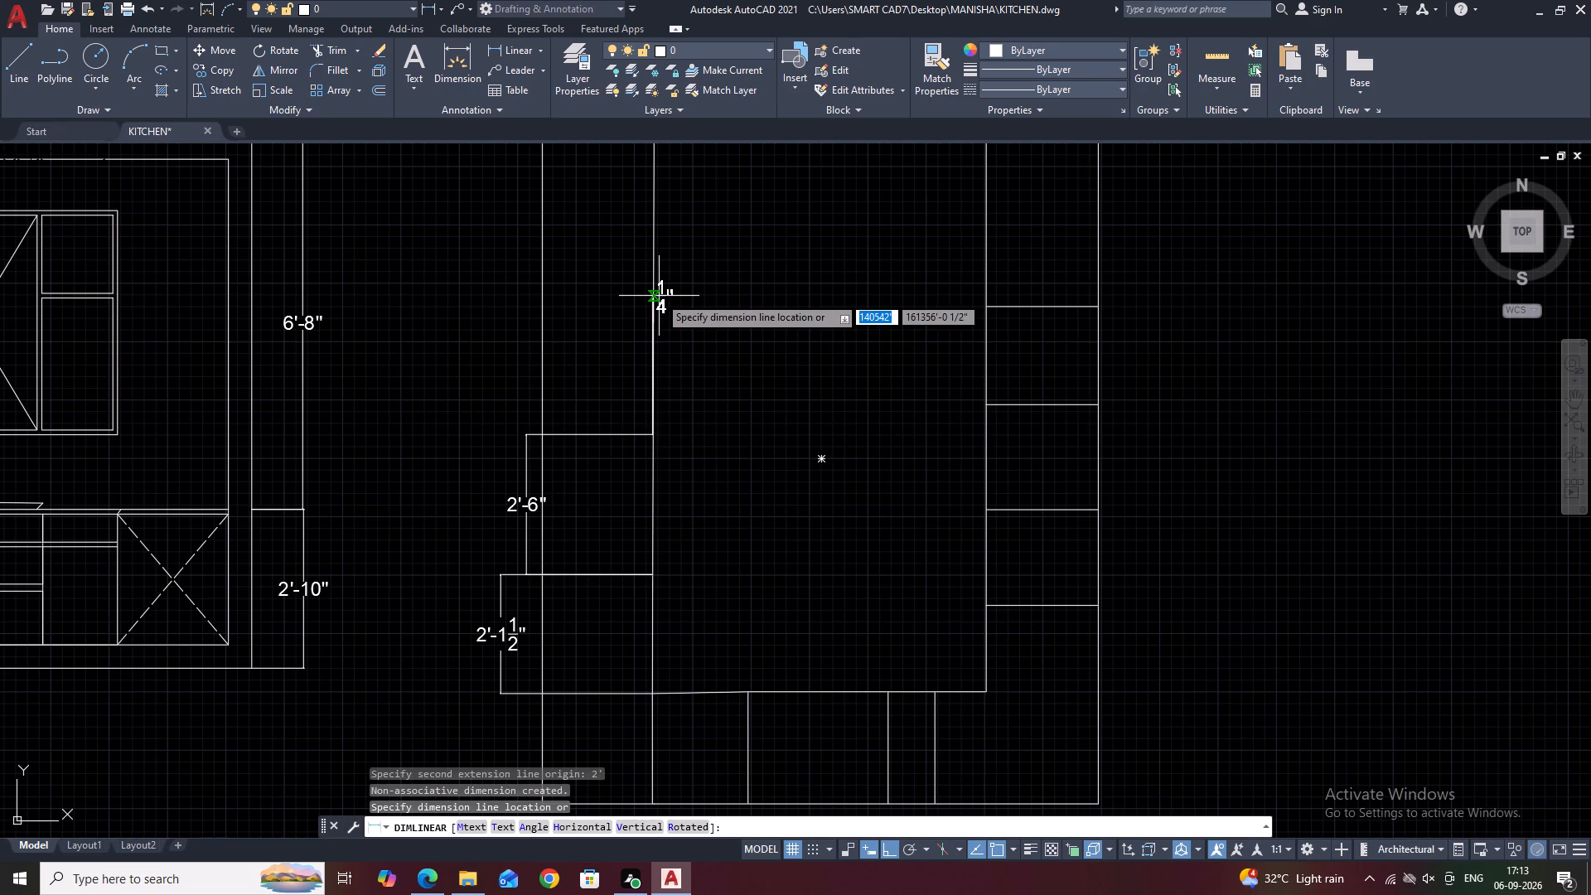
click(515, 351)
Stack two more 2' linear dimensions up the left leg's inner edge, each starting at the top of the previous one.
middle_drag(578, 321, 586, 447)
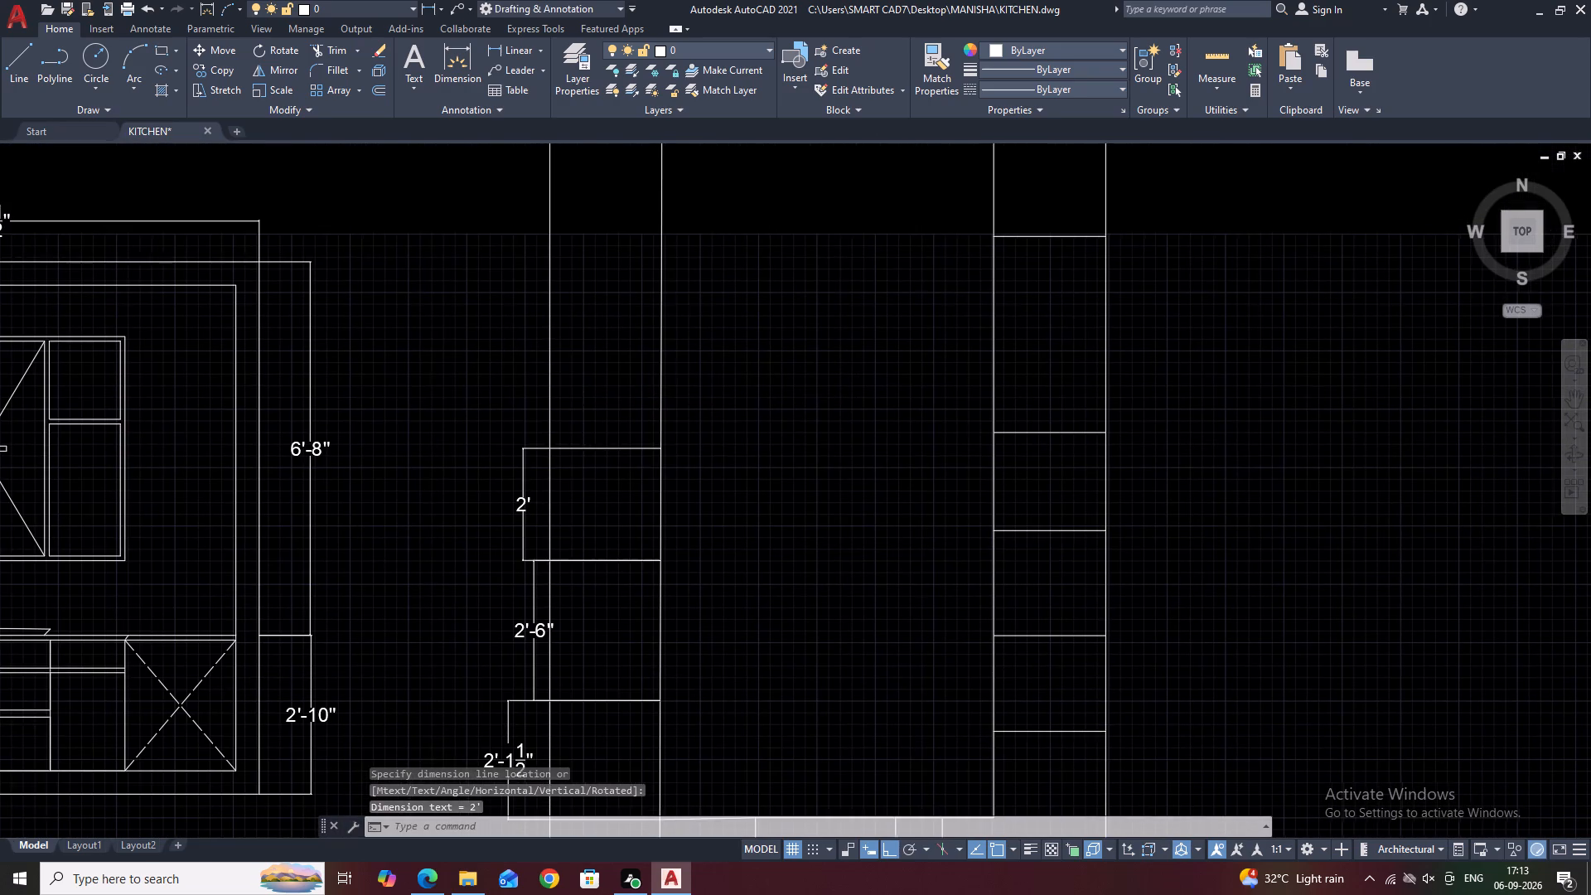
key(space)
drag(658, 448, 658, 433)
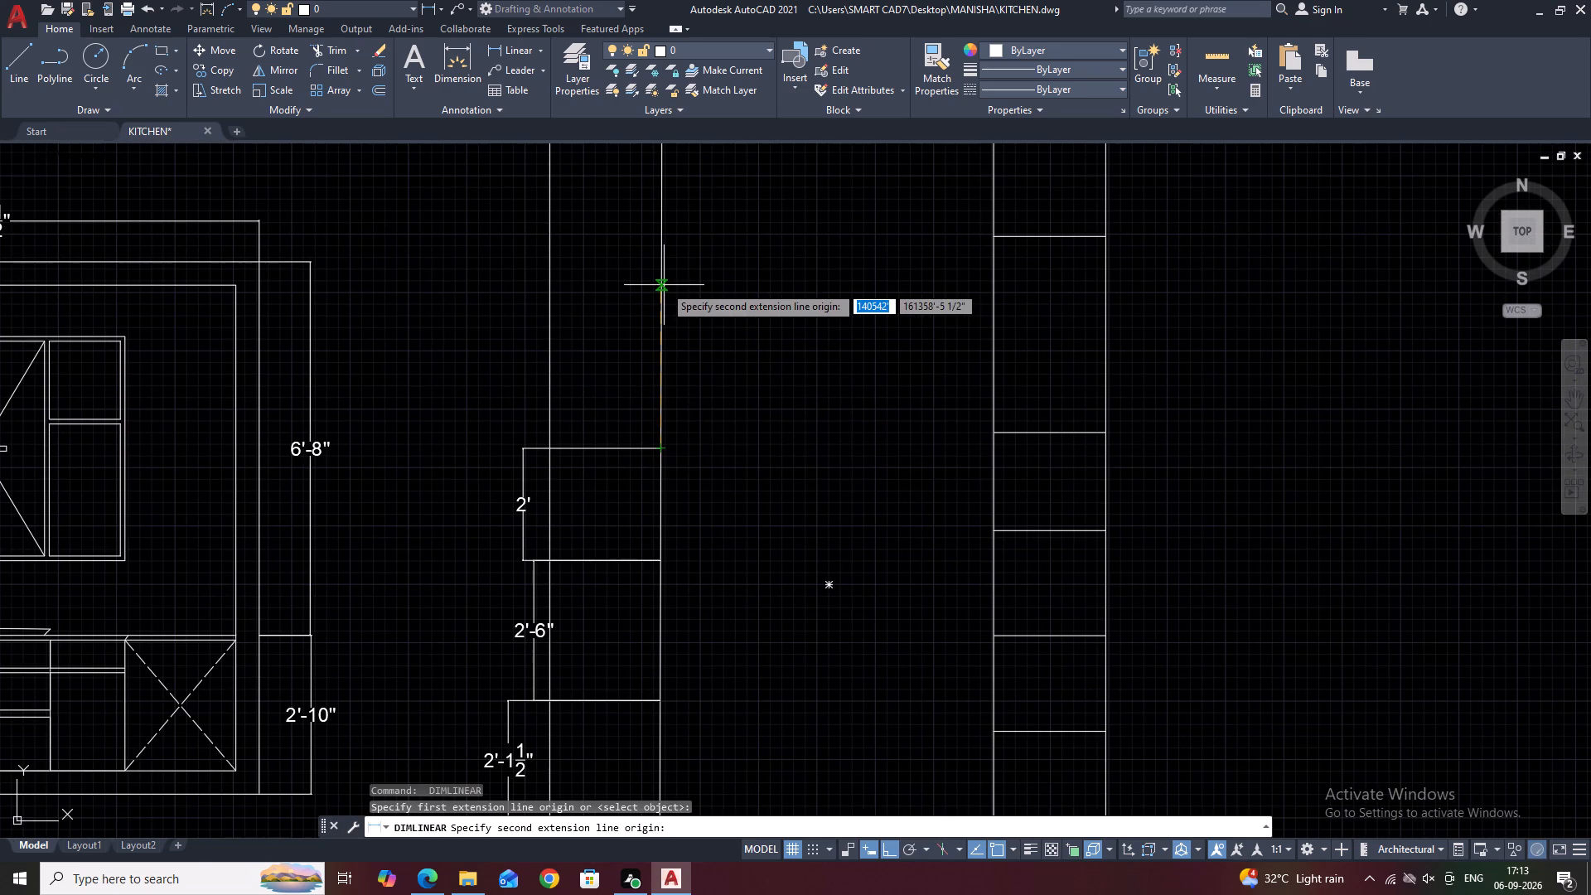
text(2')
key(Return)
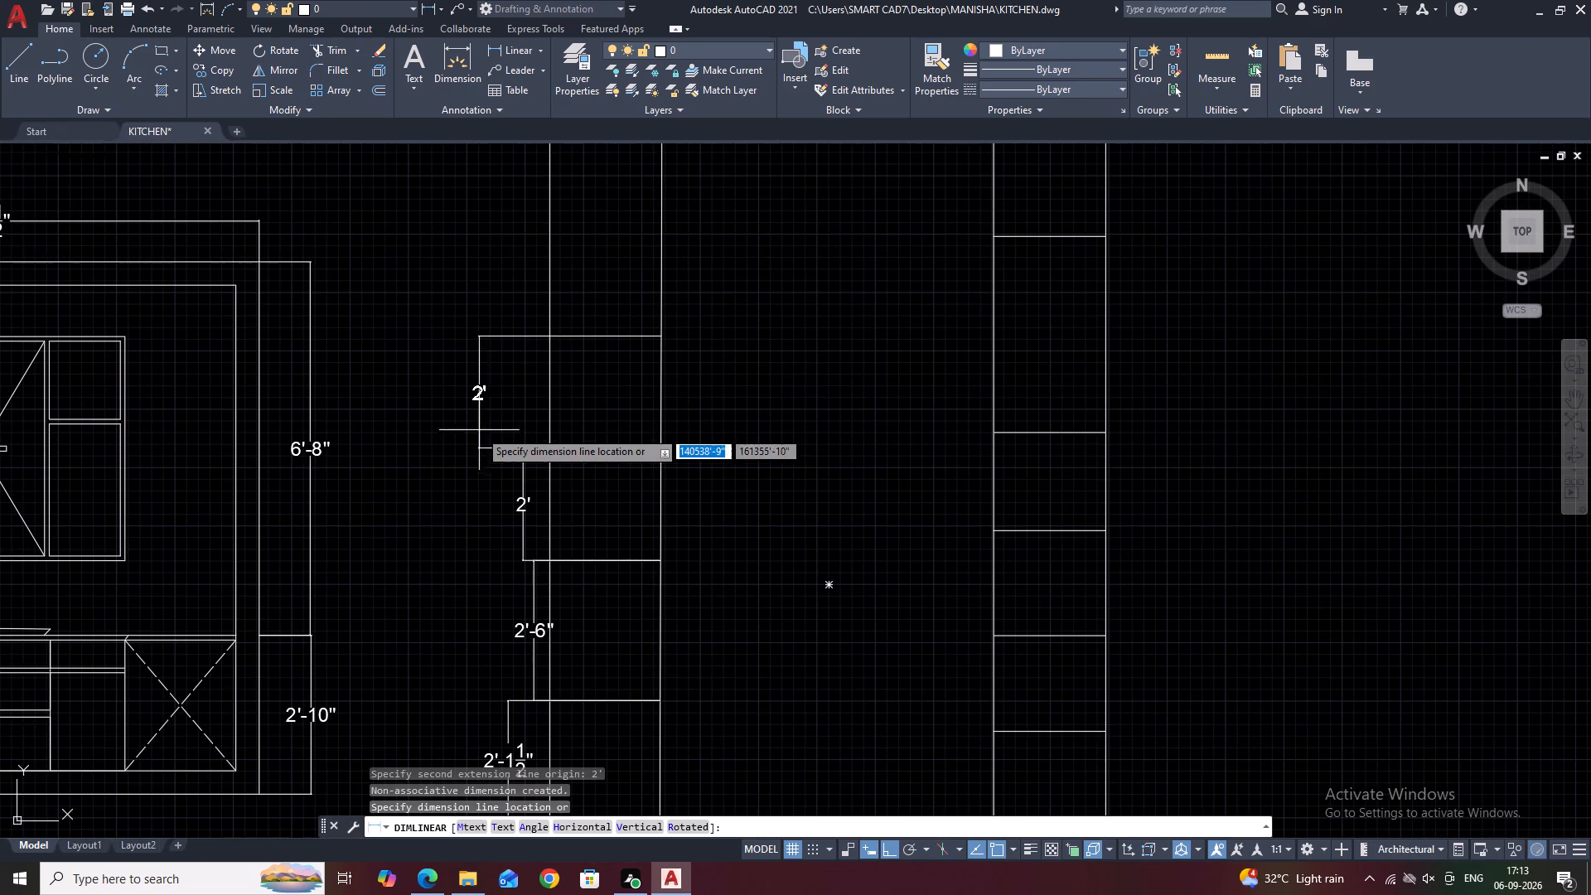
click(500, 413)
middle_drag(607, 302, 613, 393)
key(space)
scroll(694, 422, down, 1)
middle_drag(696, 428, 680, 530)
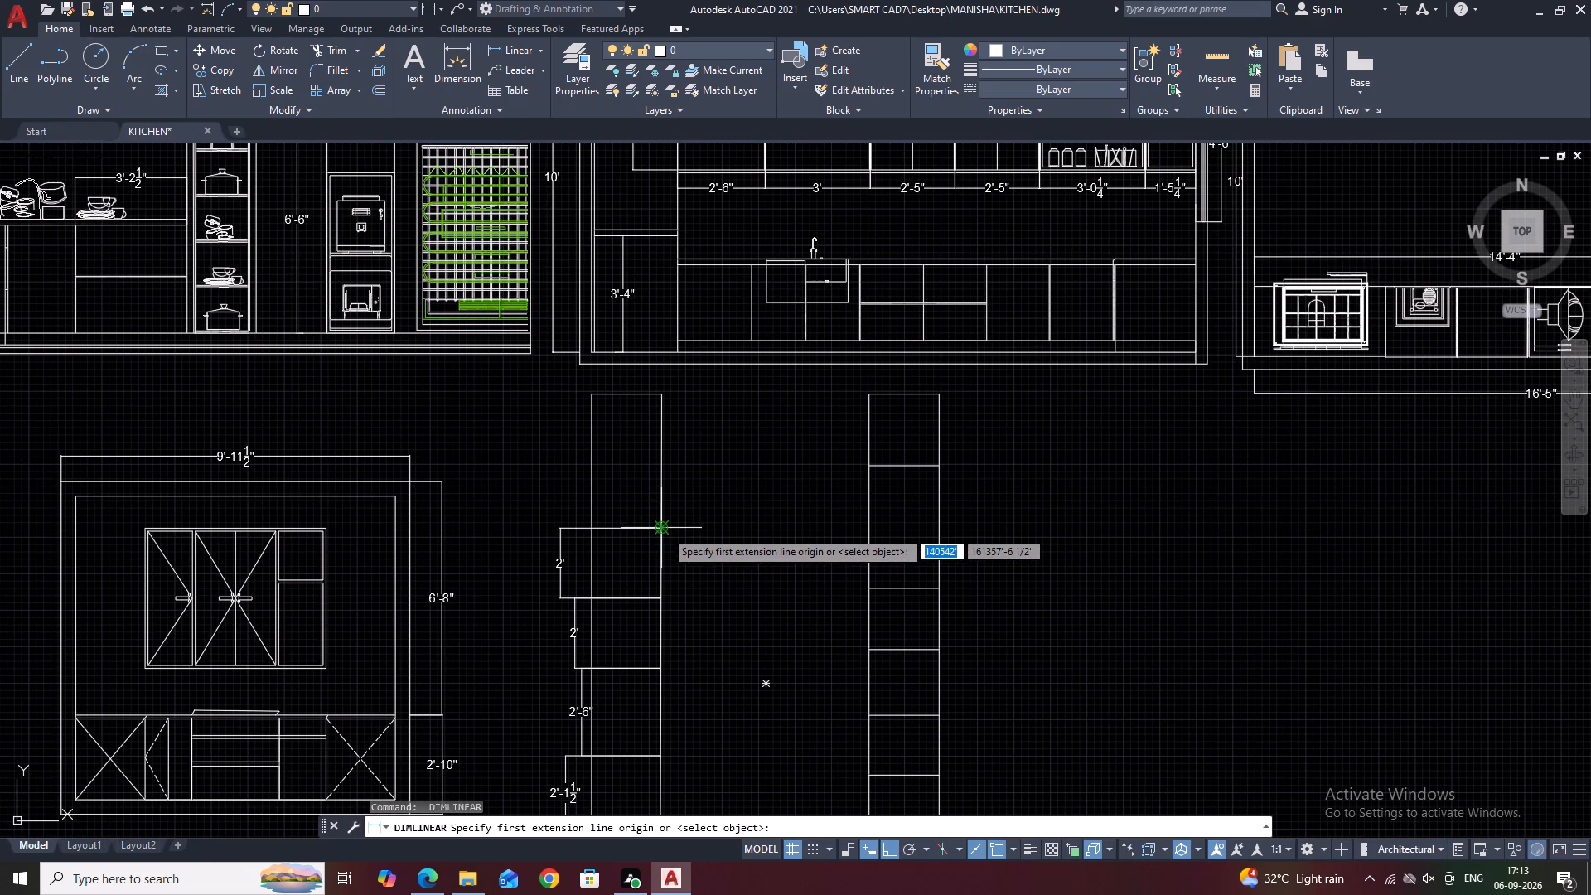
click(665, 530)
text(2')
key(Return)
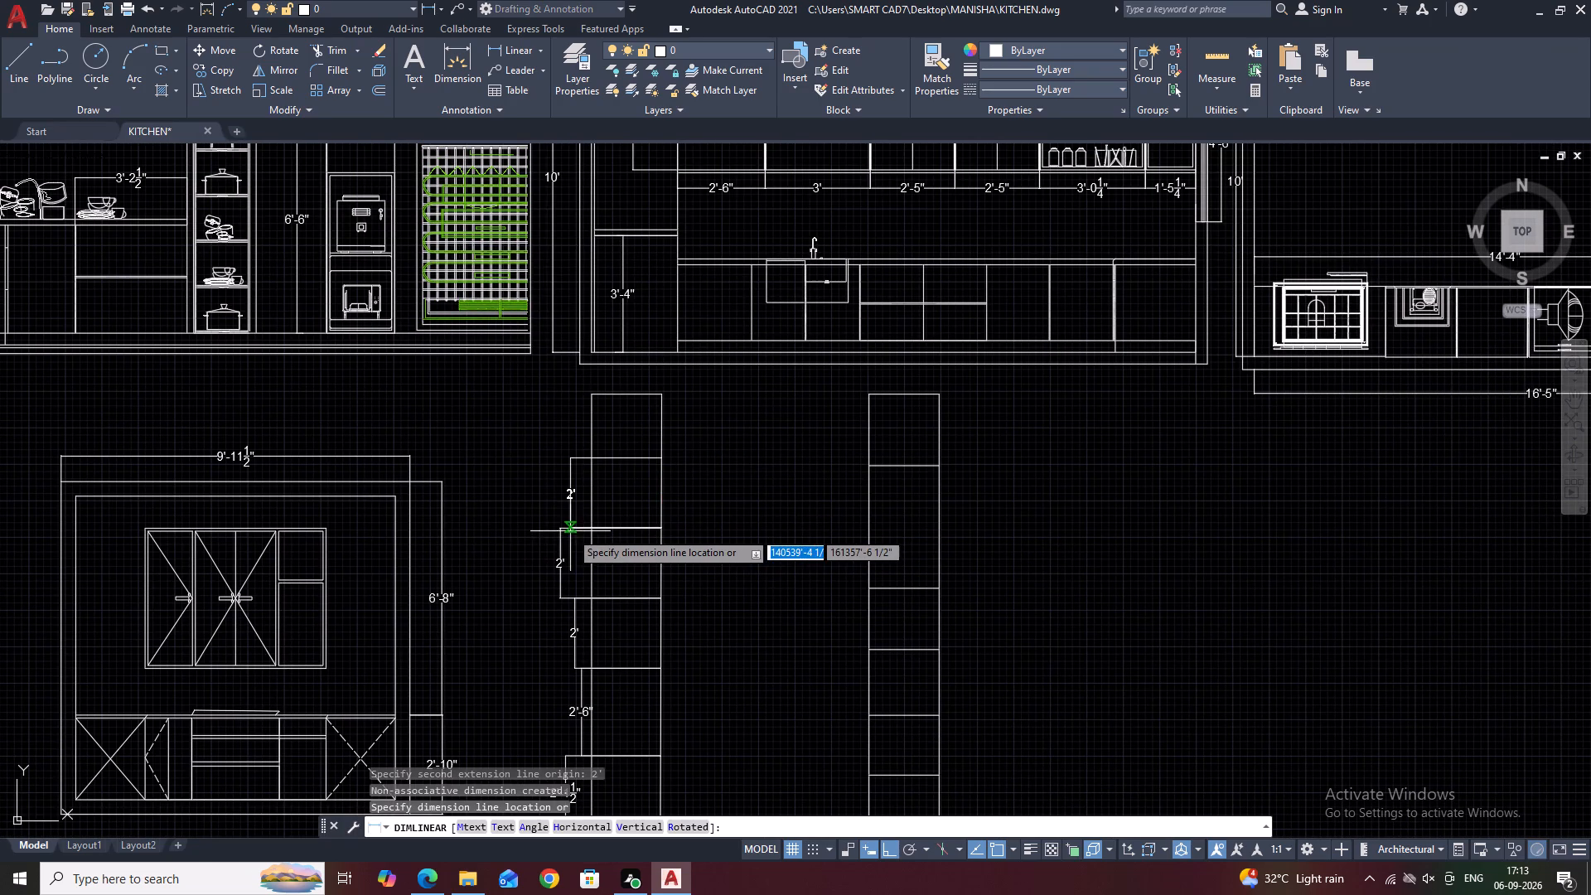
click(555, 523)
Move the 2'1.5" and 2'6" dimension lines across the left leg to its inner side, aligned with each other.
middle_drag(647, 578, 646, 467)
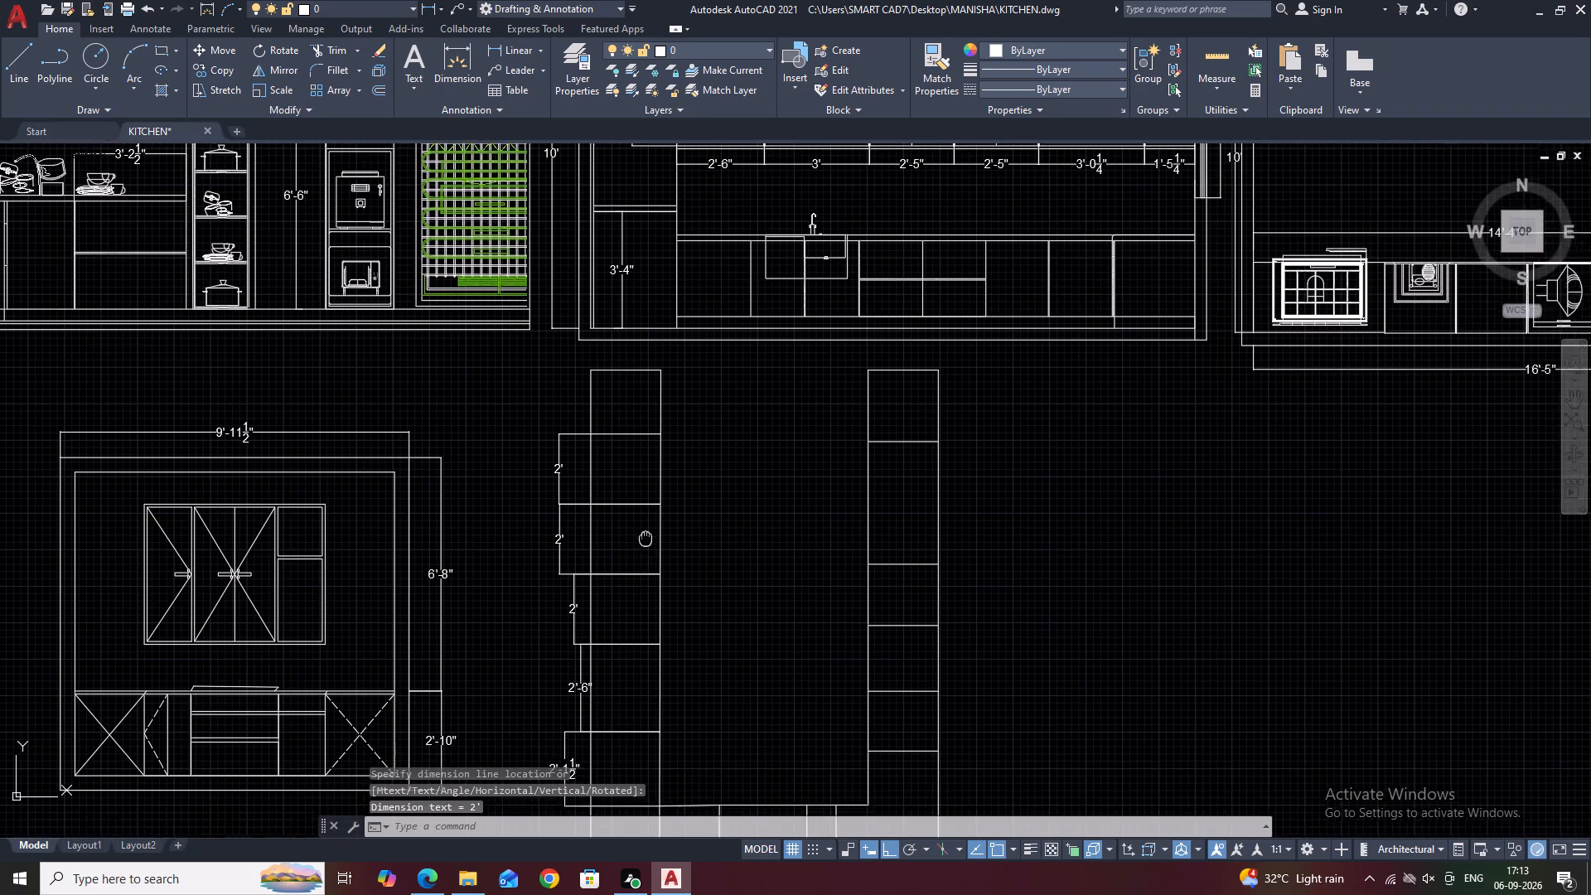
middle_drag(646, 467, 646, 449)
middle_drag(637, 604, 675, 501)
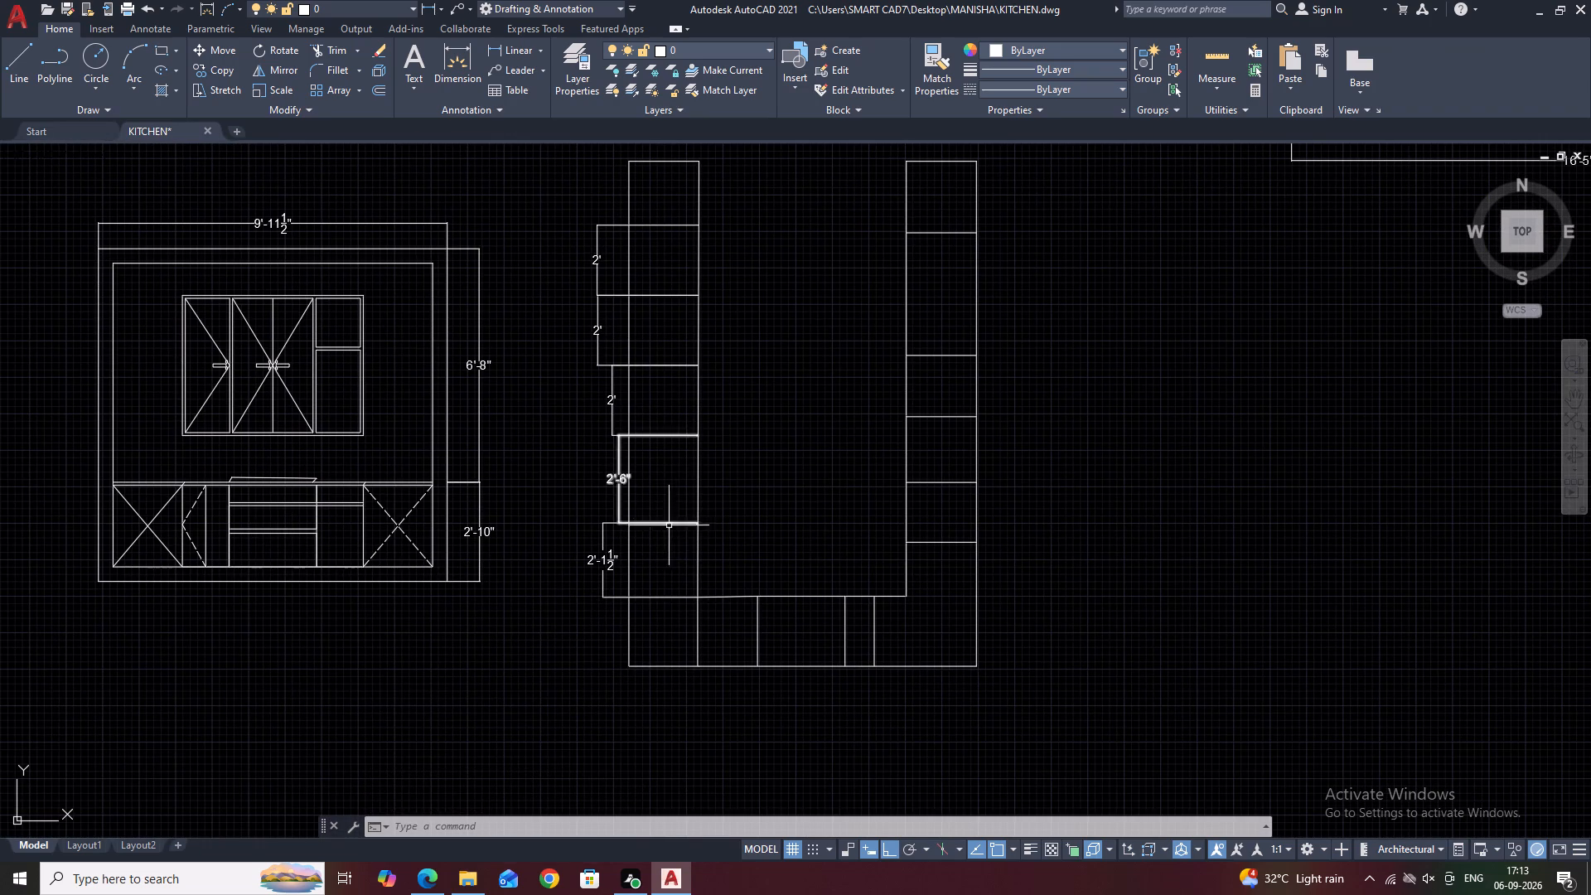
middle_drag(632, 445, 631, 491)
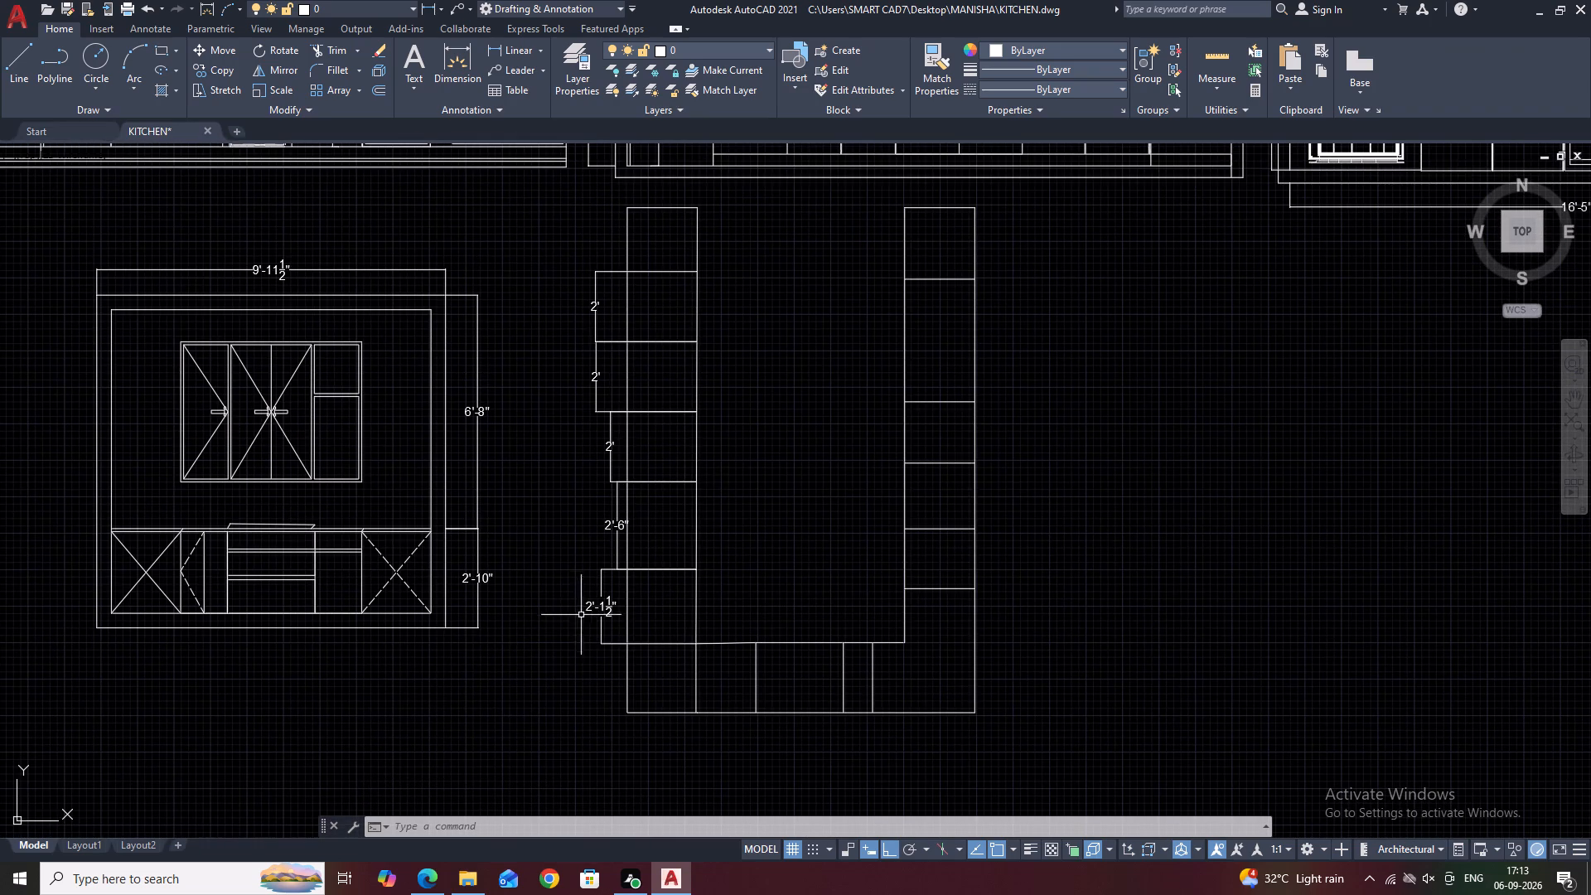
click(593, 601)
click(599, 607)
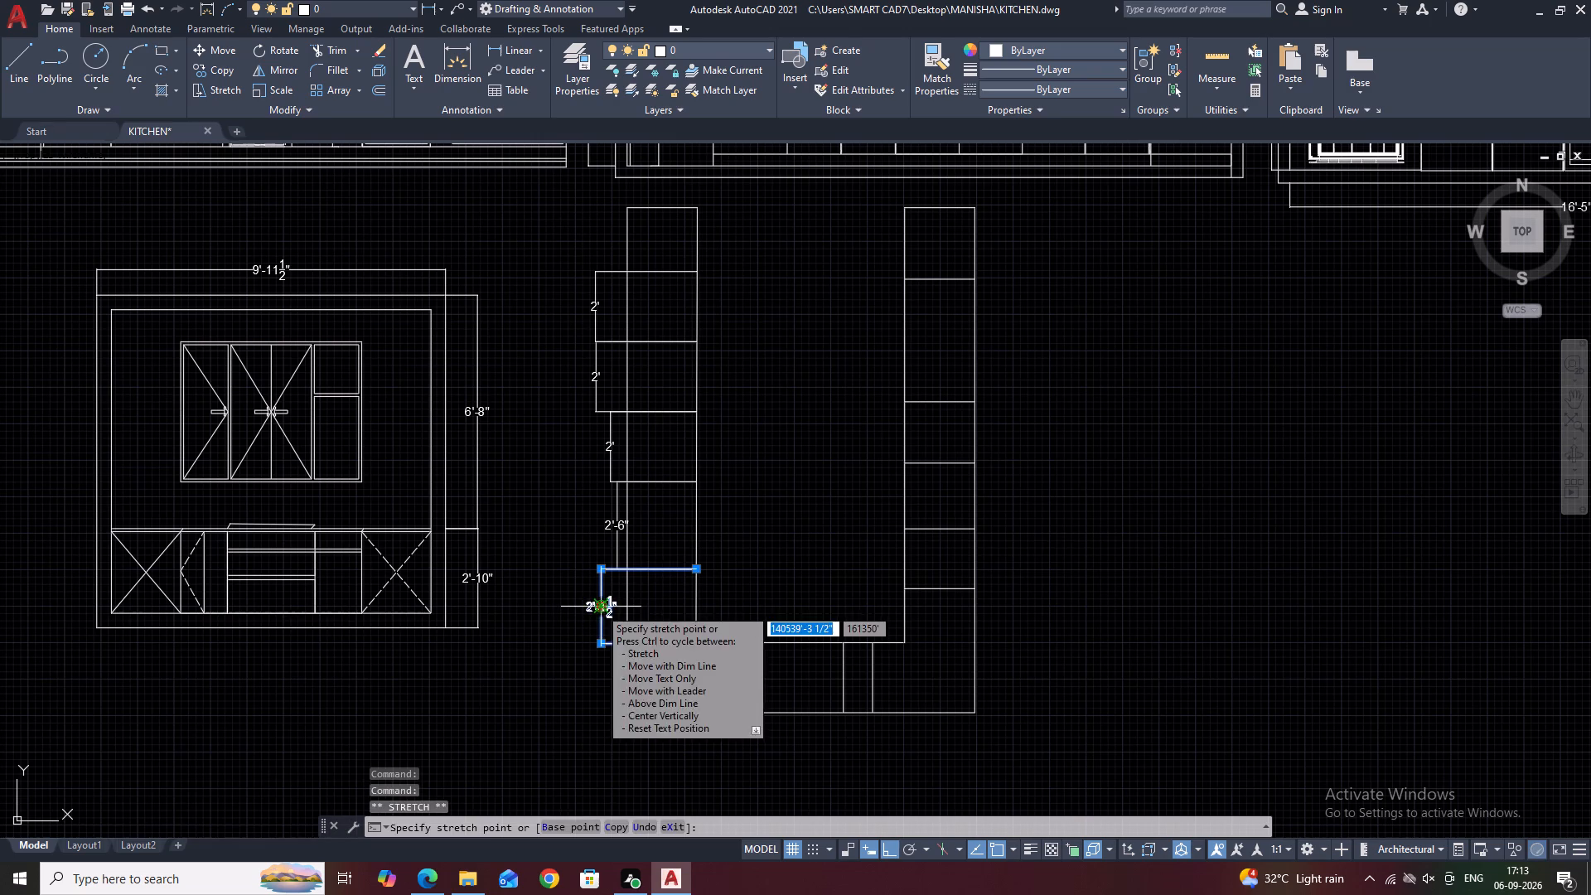
click(717, 602)
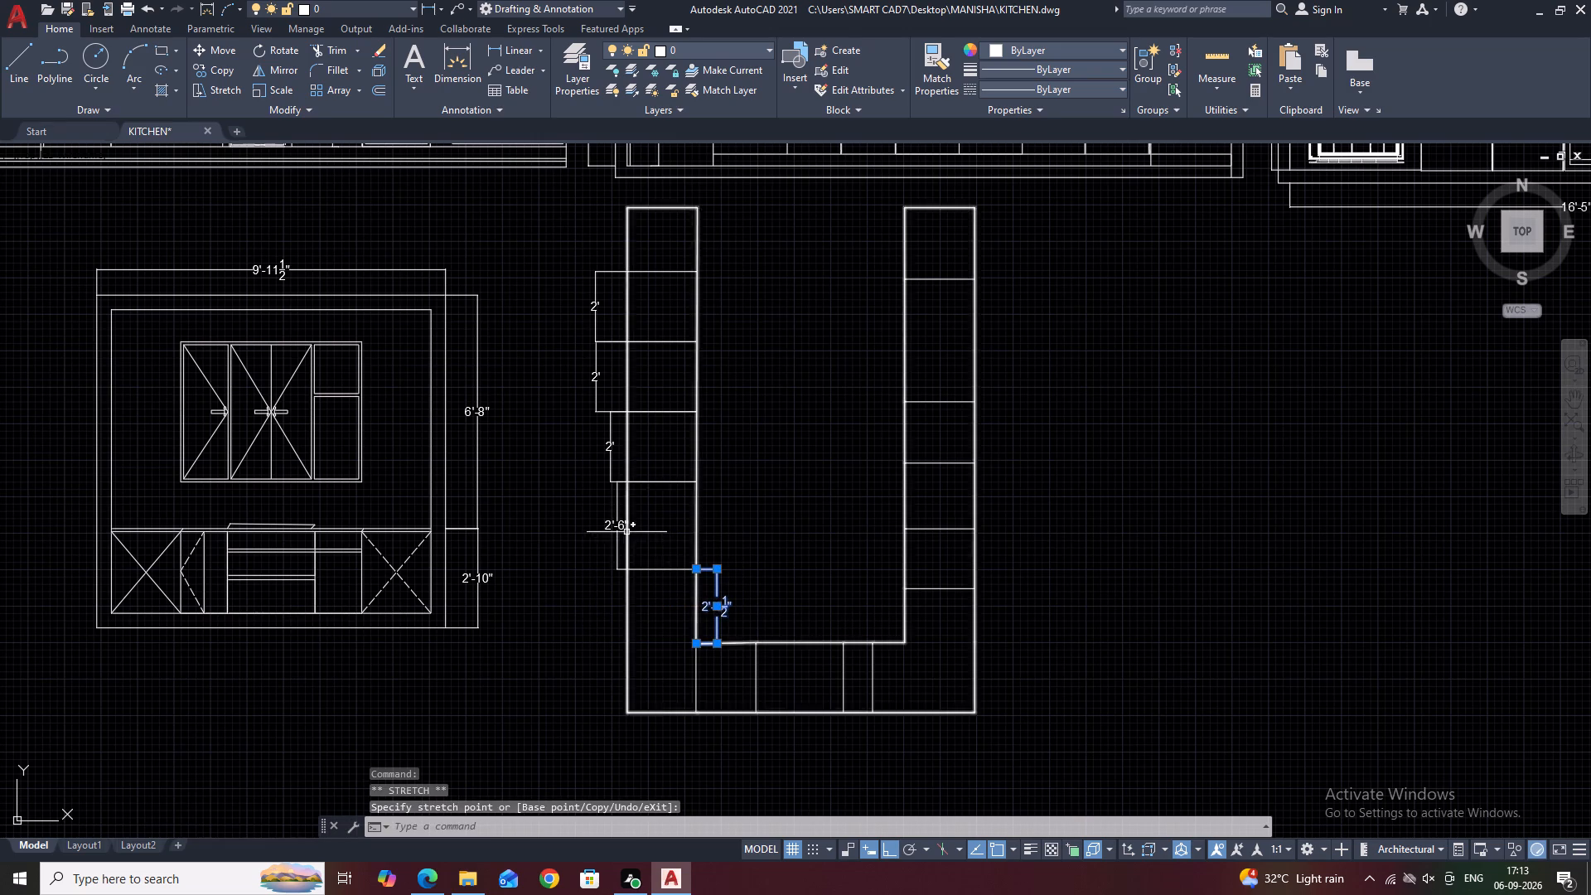
click(619, 527)
click(618, 527)
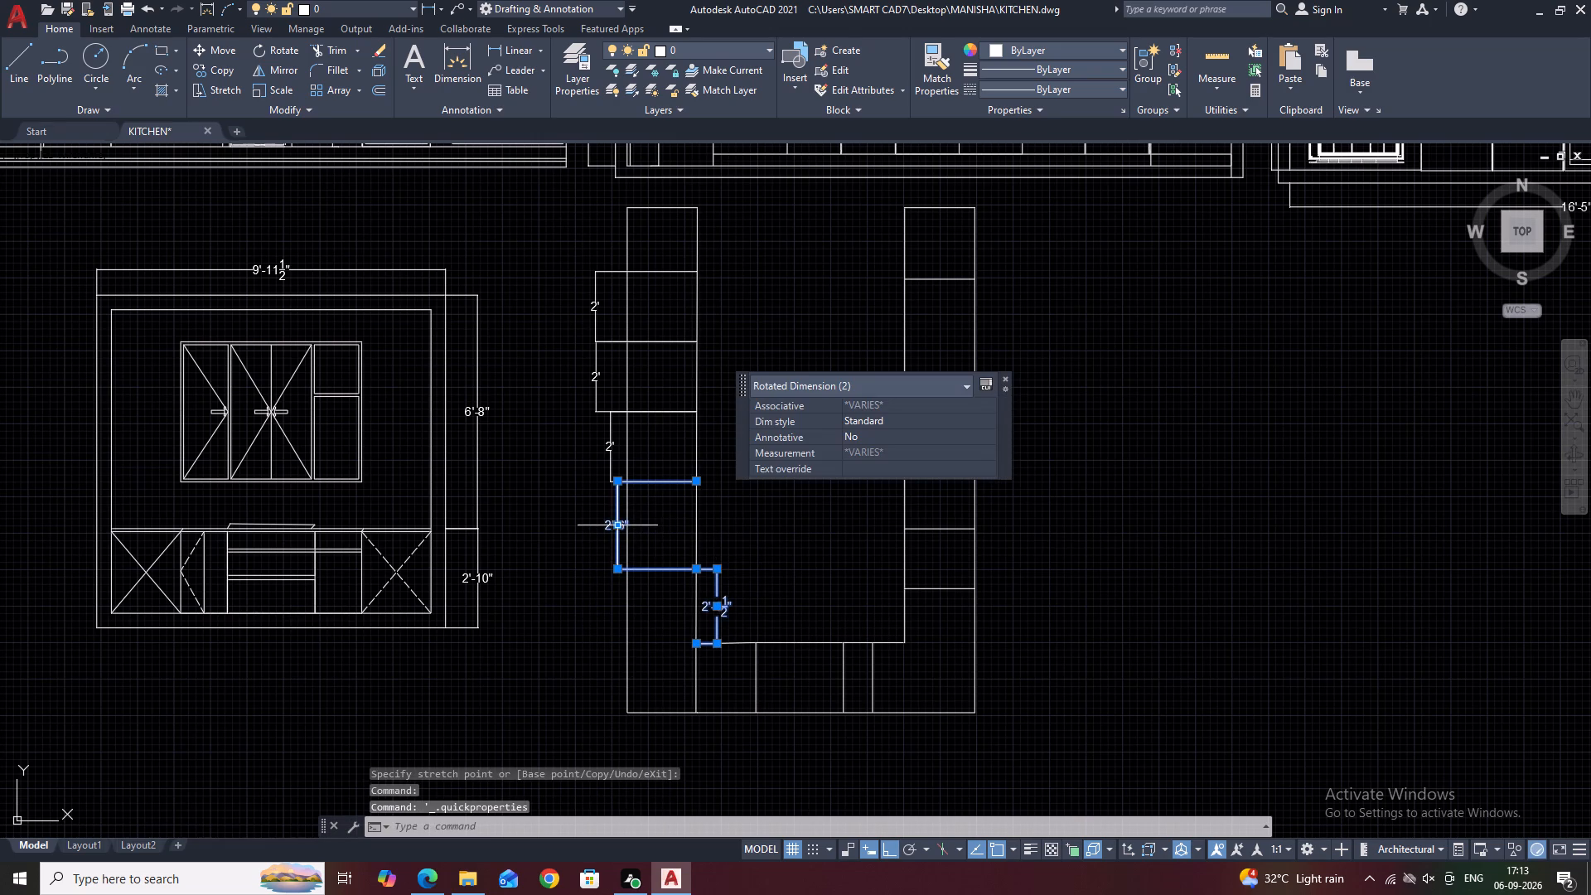
click(615, 524)
click(717, 523)
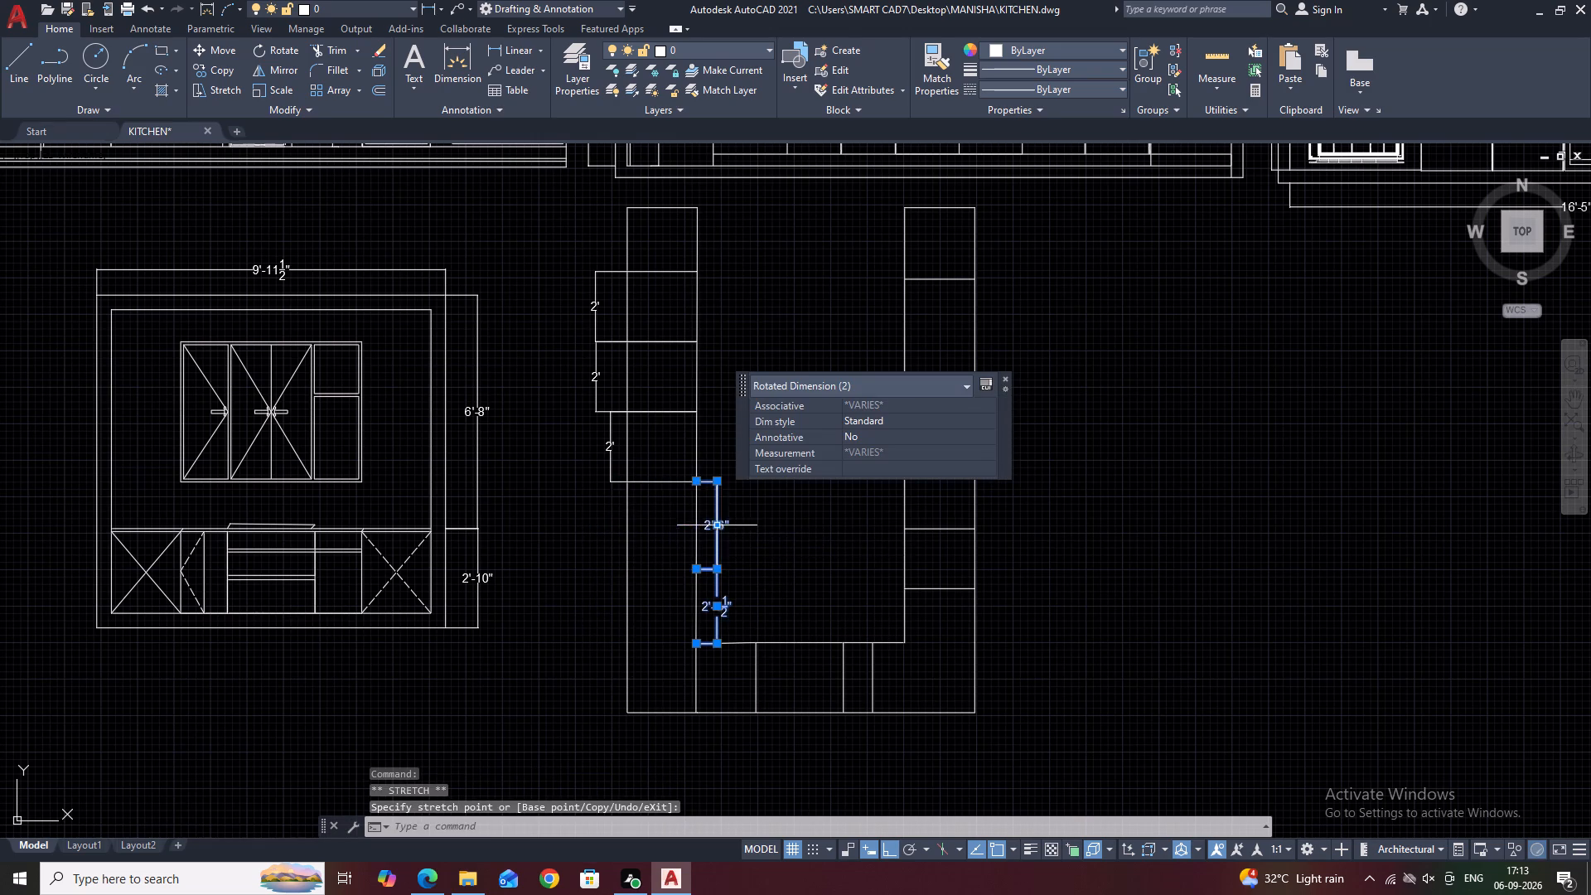
Move the lower two 2' dimension lines to the left leg's inner side, in line with the 2'6" dimension.
middle_drag(714, 473, 726, 510)
click(621, 479)
click(621, 486)
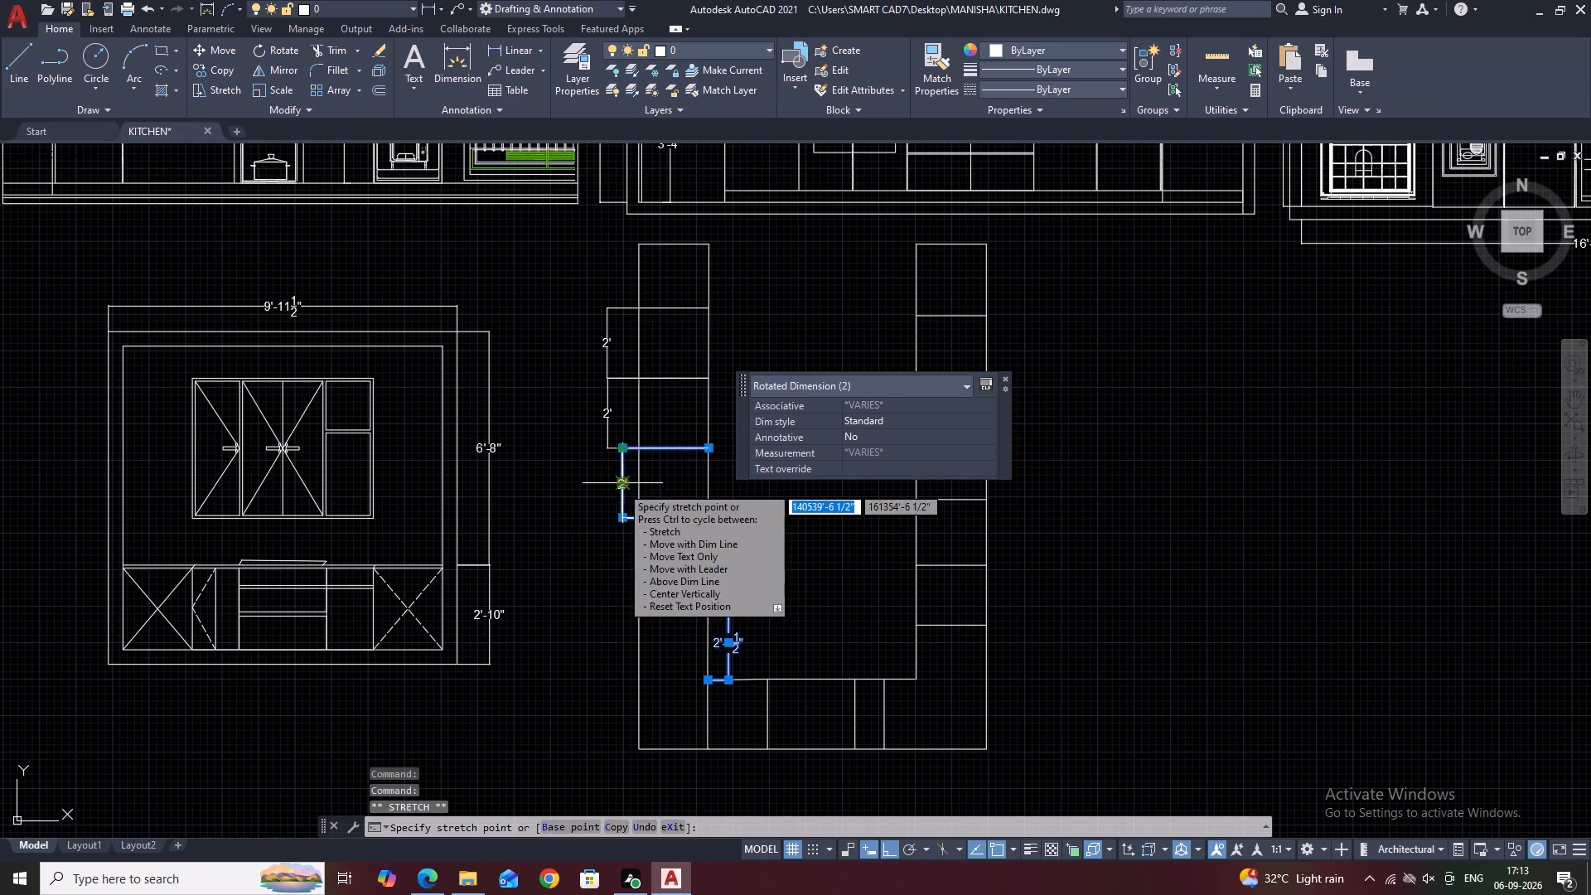
click(729, 487)
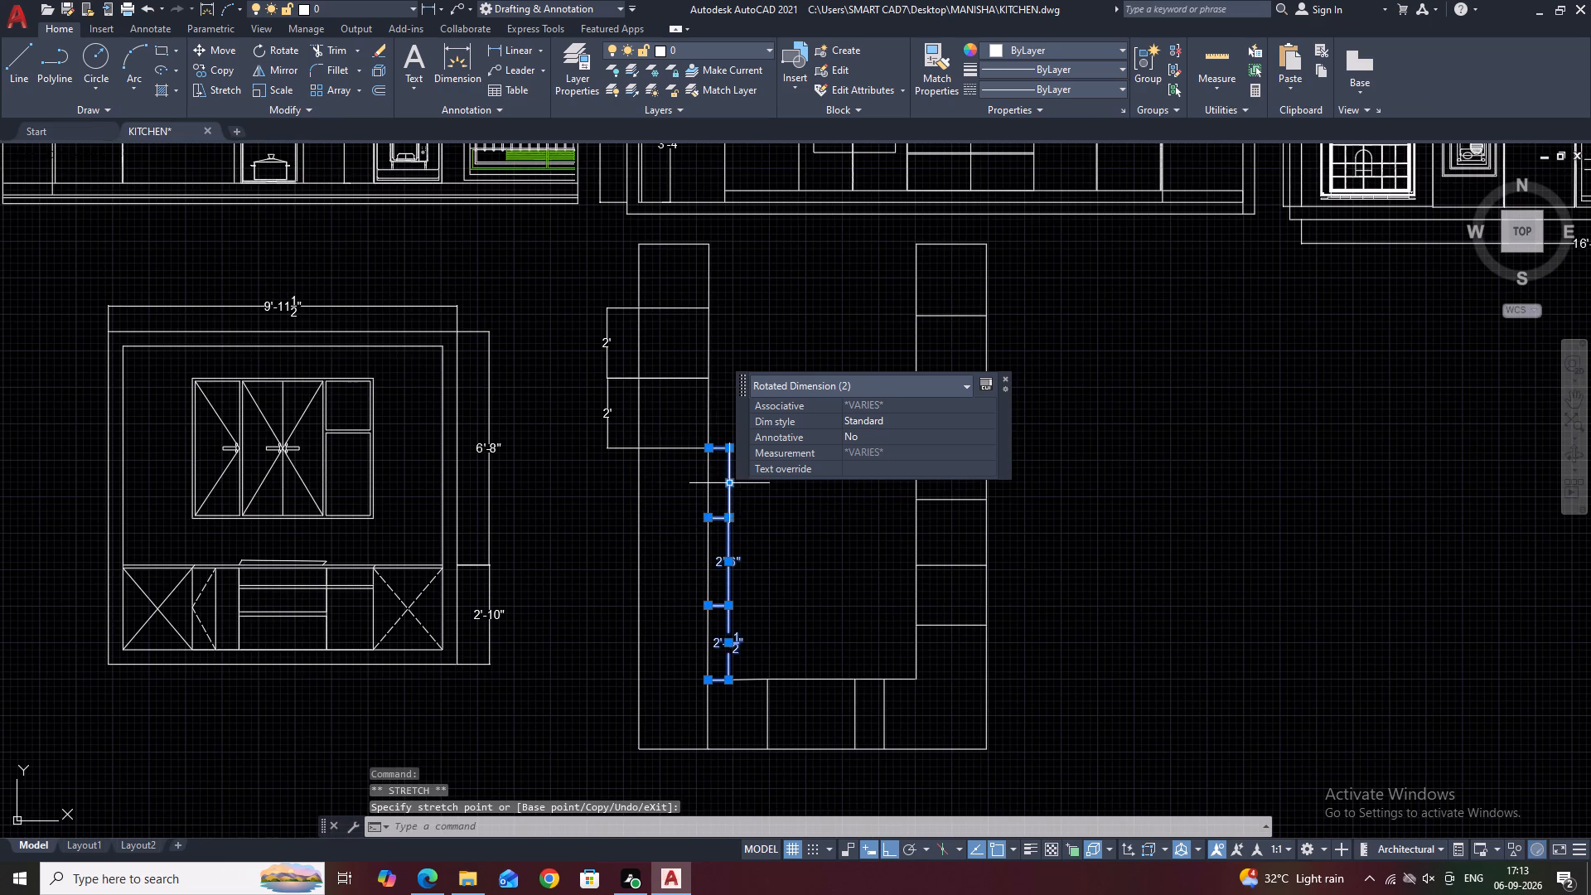
middle_drag(715, 430, 723, 491)
click(629, 484)
click(607, 457)
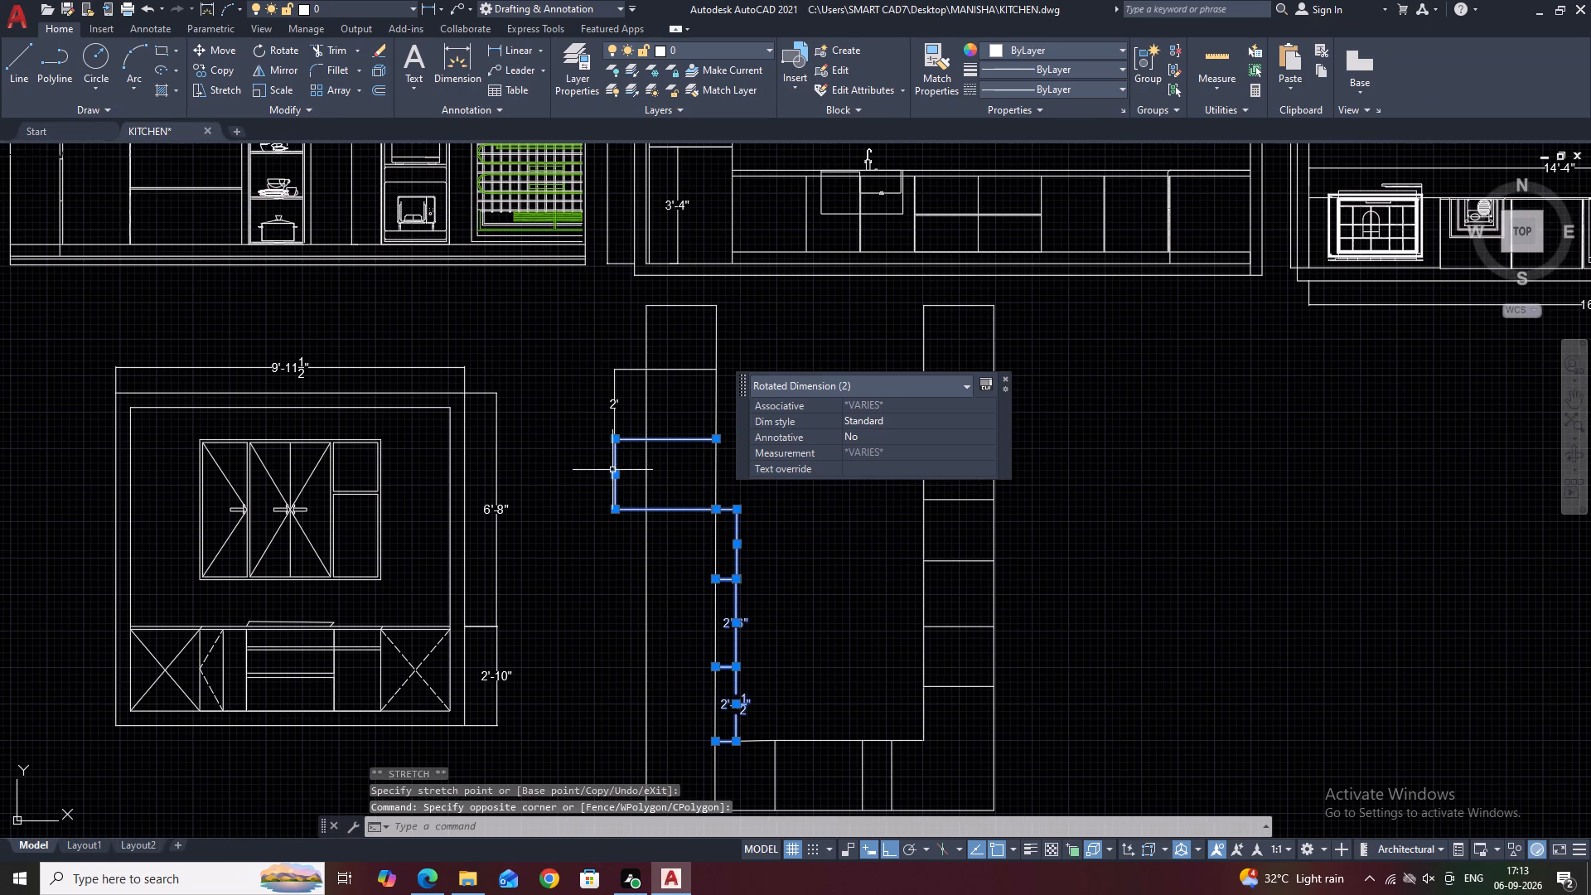
click(615, 472)
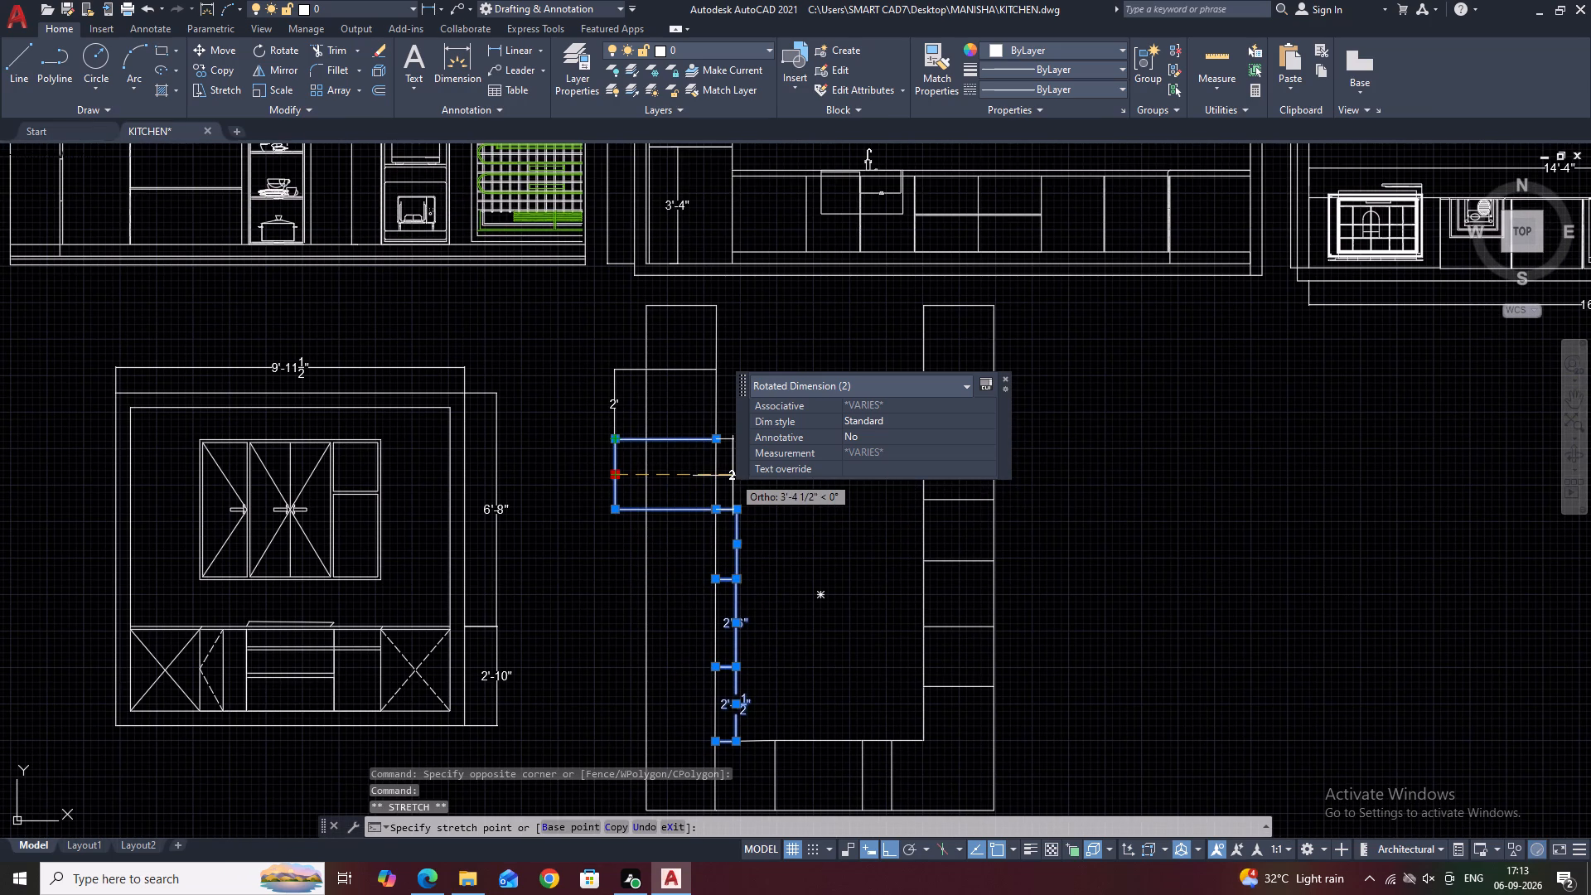
click(738, 475)
Move the upper two 2' dimension lines to the left leg's inner side, in line with the other dimensions.
middle_drag(733, 486, 733, 565)
click(735, 557)
click(617, 507)
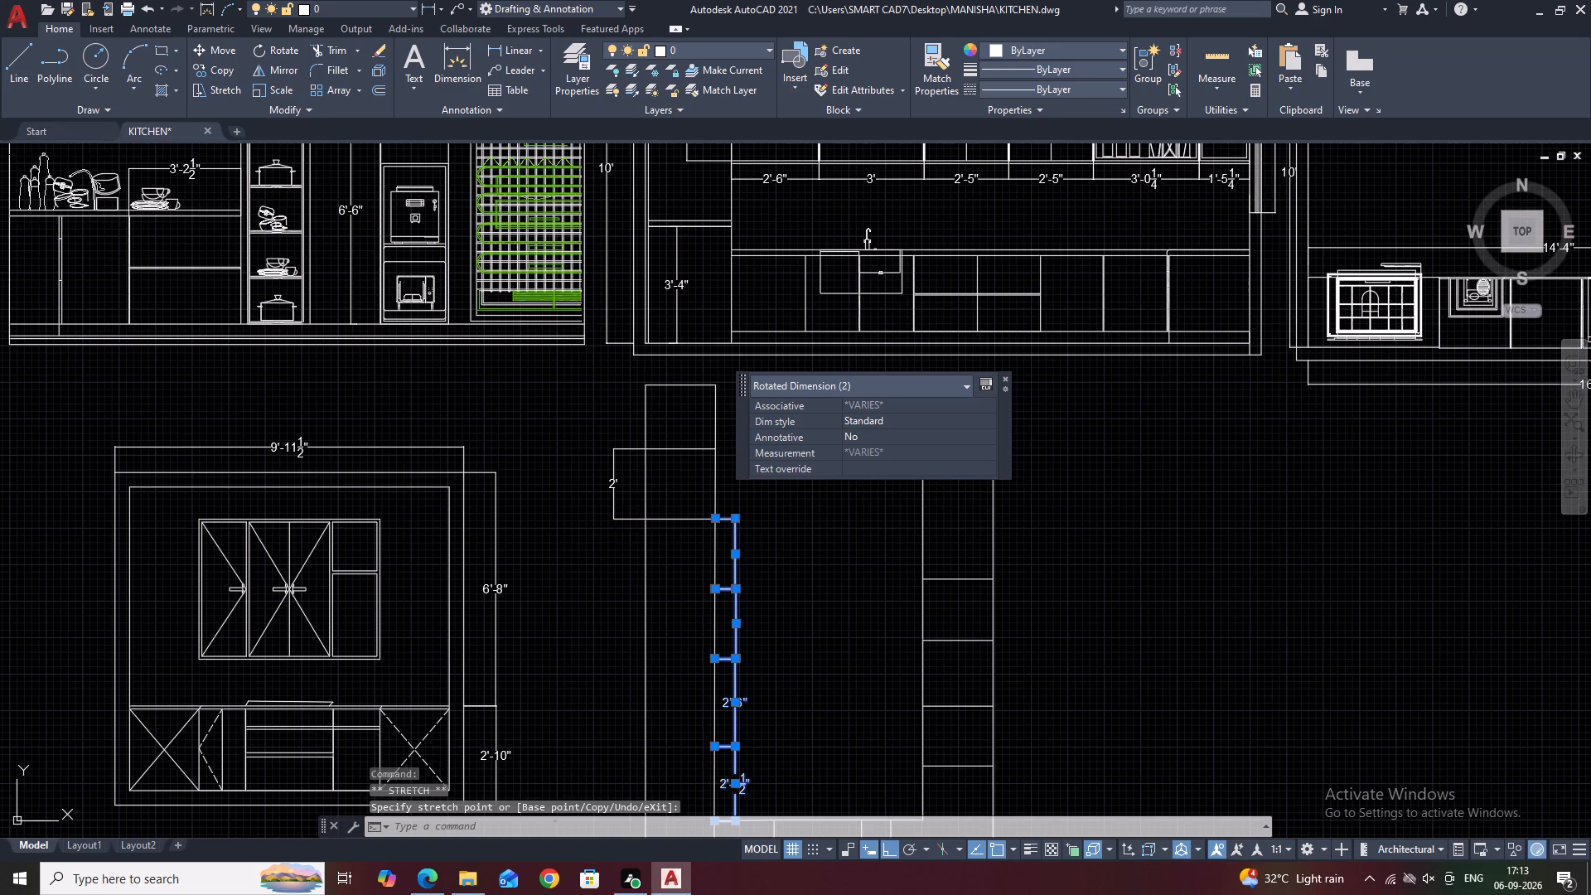
click(602, 483)
click(613, 487)
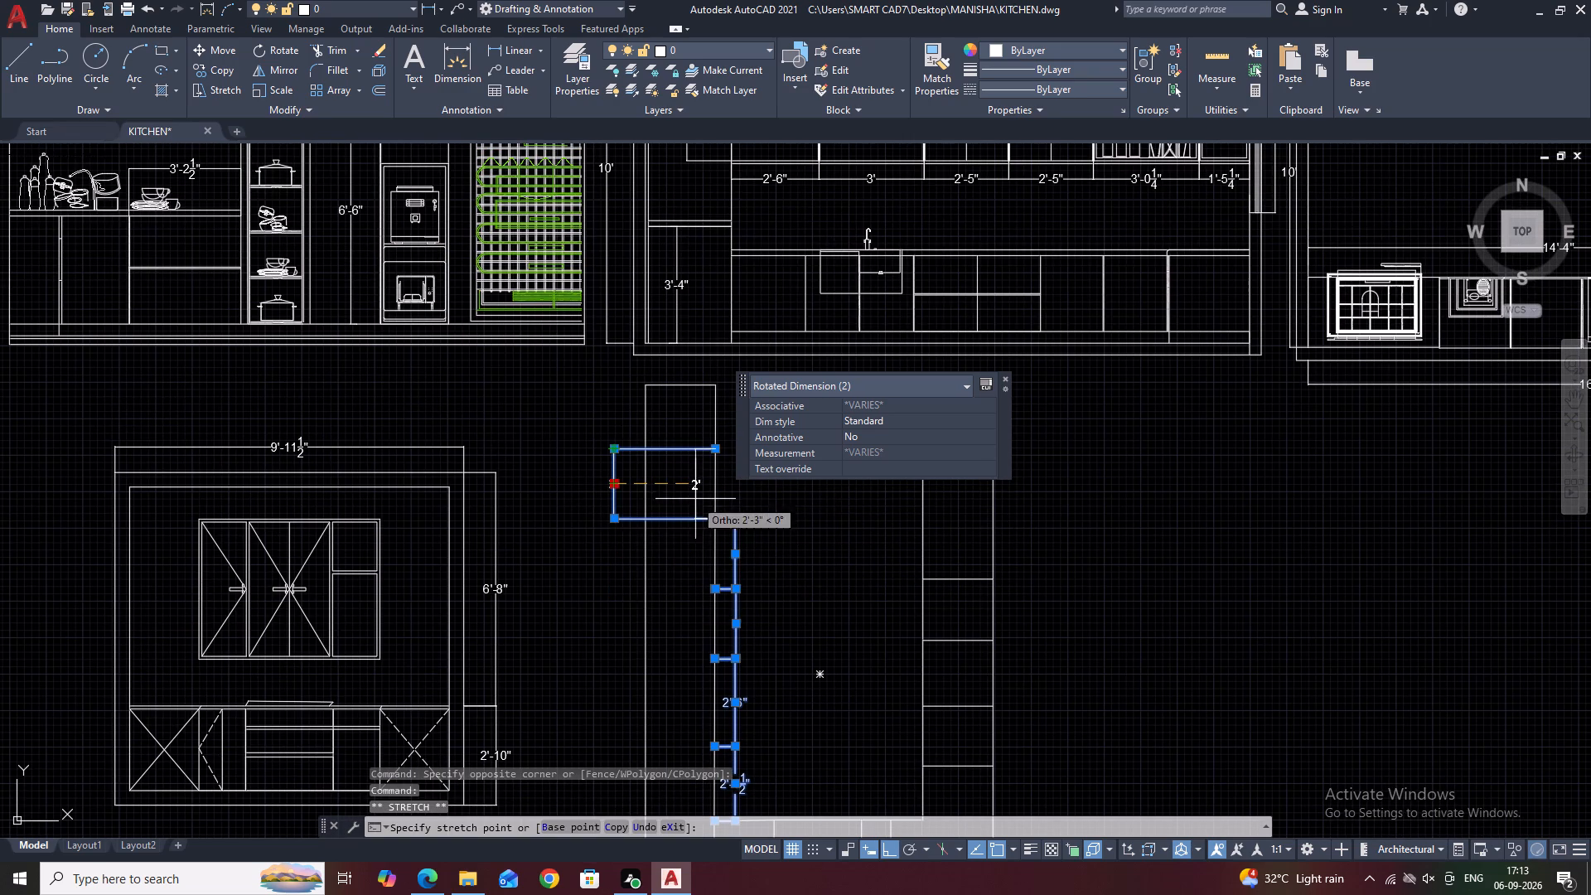
click(734, 497)
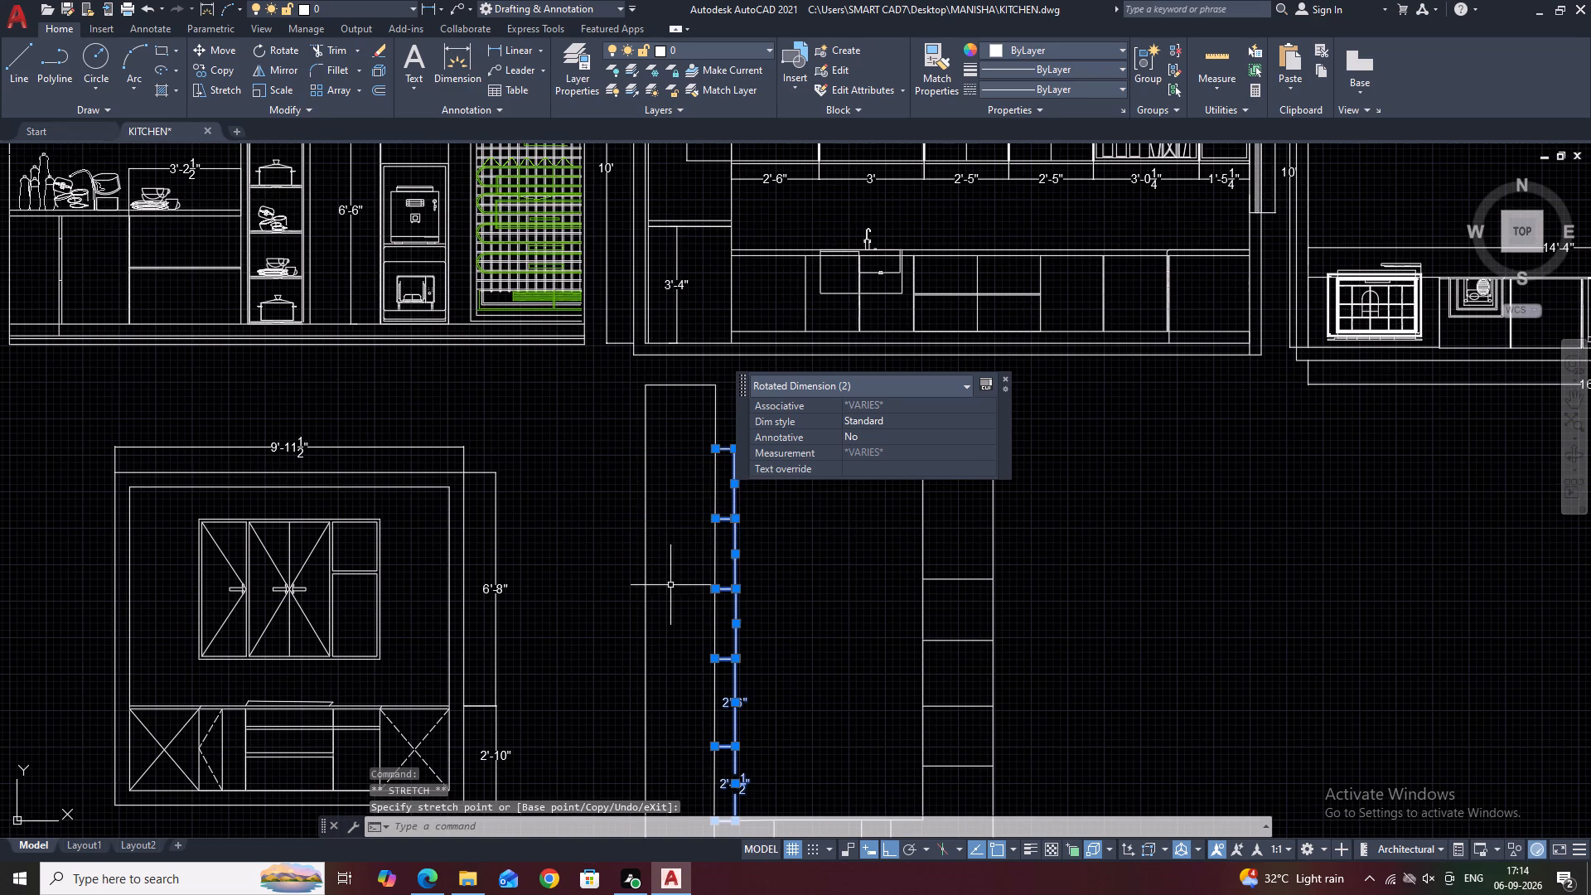
key(Escape)
key(Escape)
Draw horizontal lines across the full width of the left leg at the tops of the 2'1.5" and 2'6" dimensions.
middle_drag(838, 632, 819, 490)
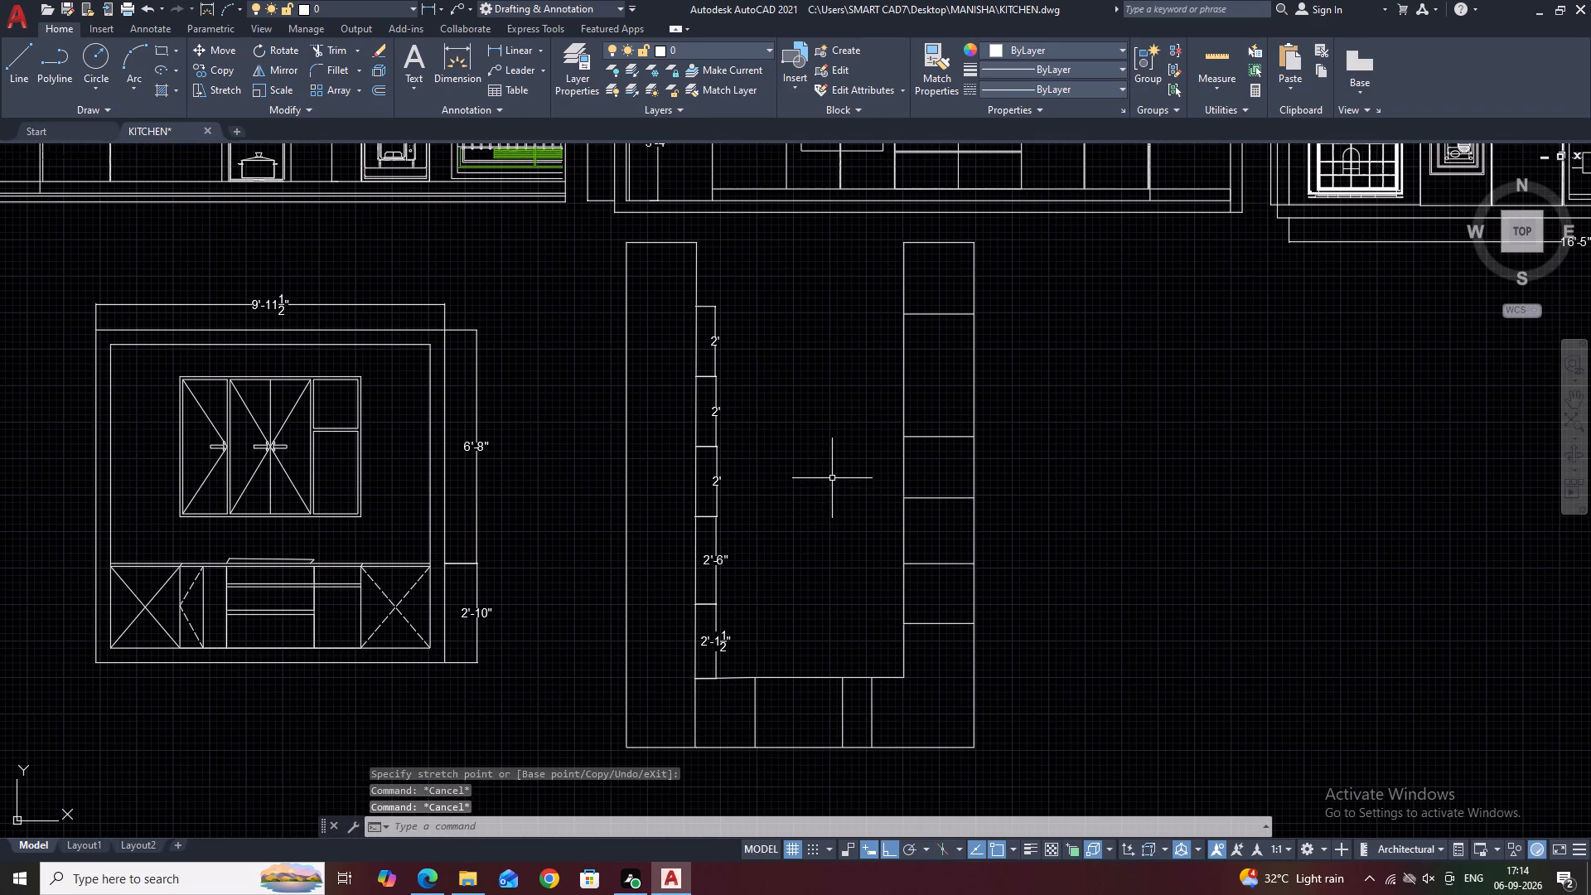
middle_drag(792, 641, 771, 540)
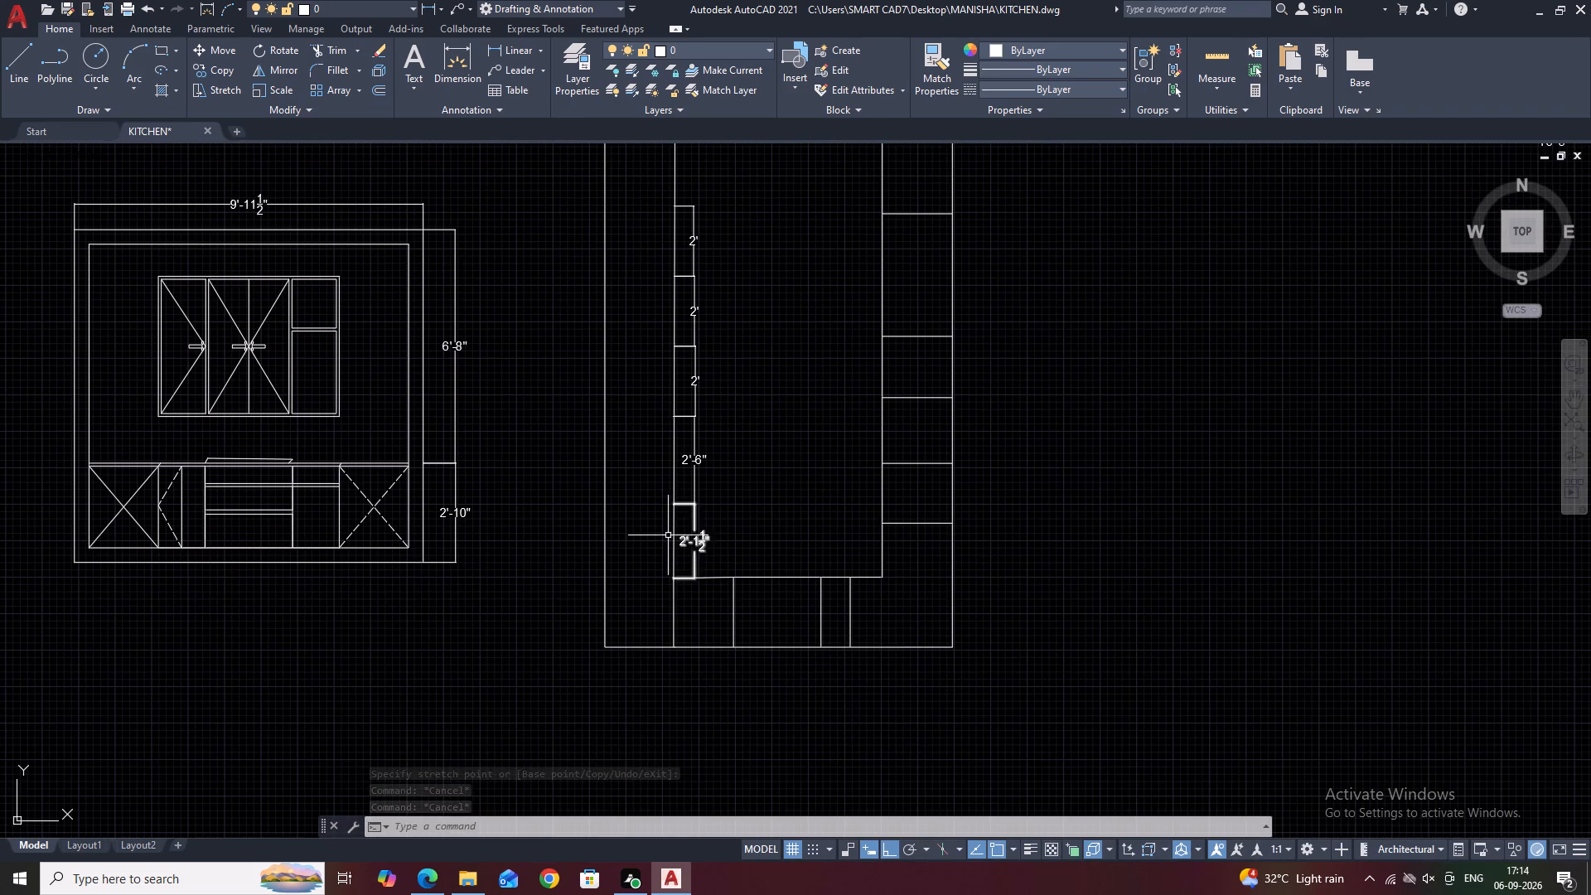
key(l)
key(space)
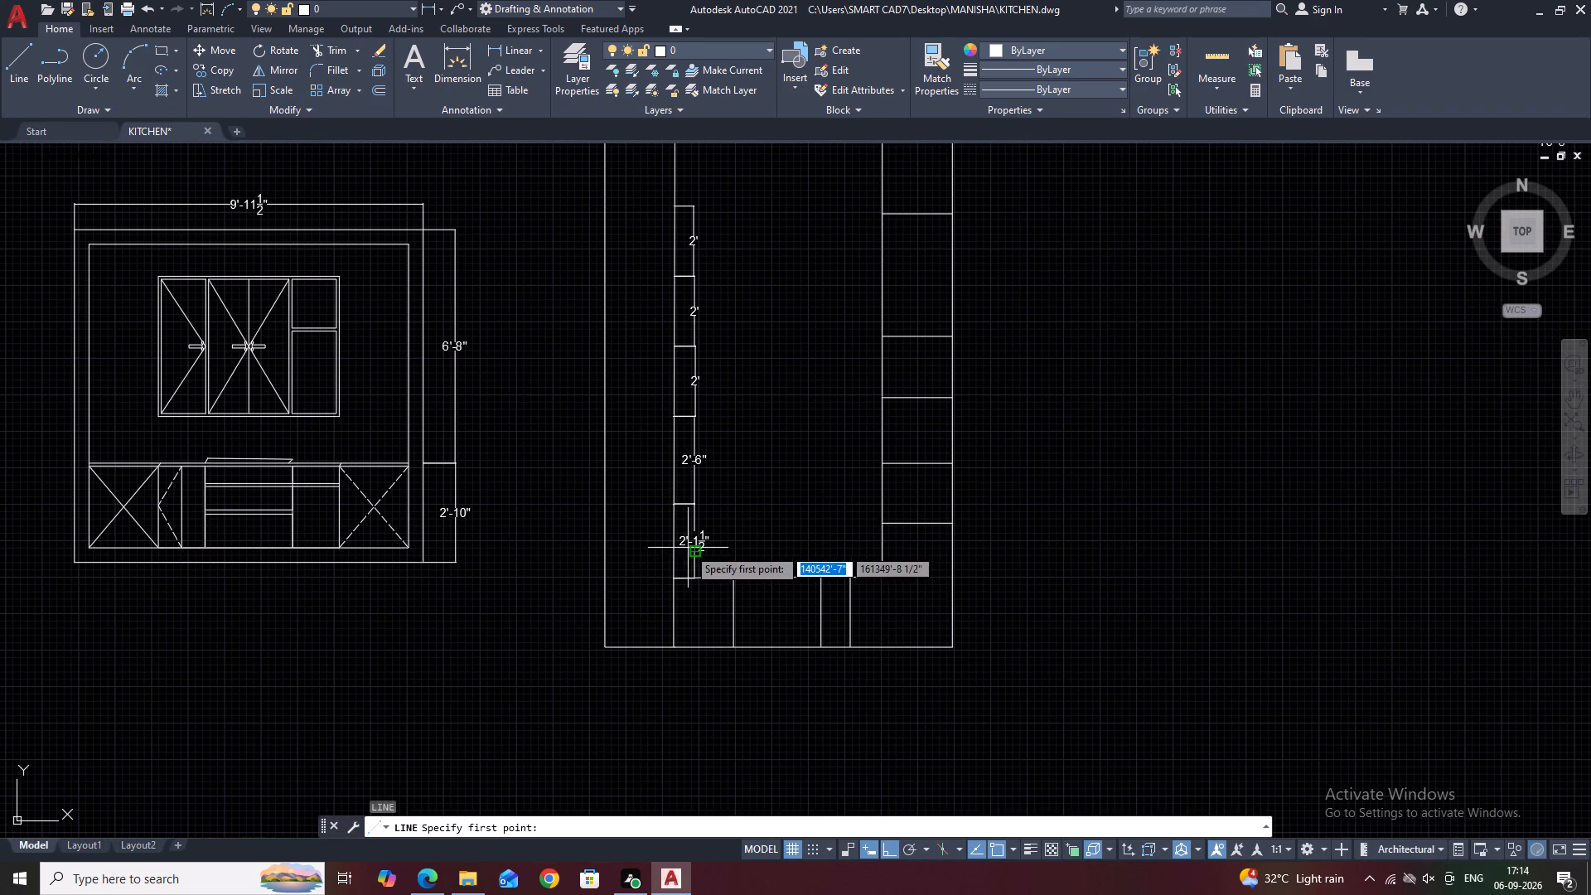
scroll(688, 548, up, 2)
click(645, 439)
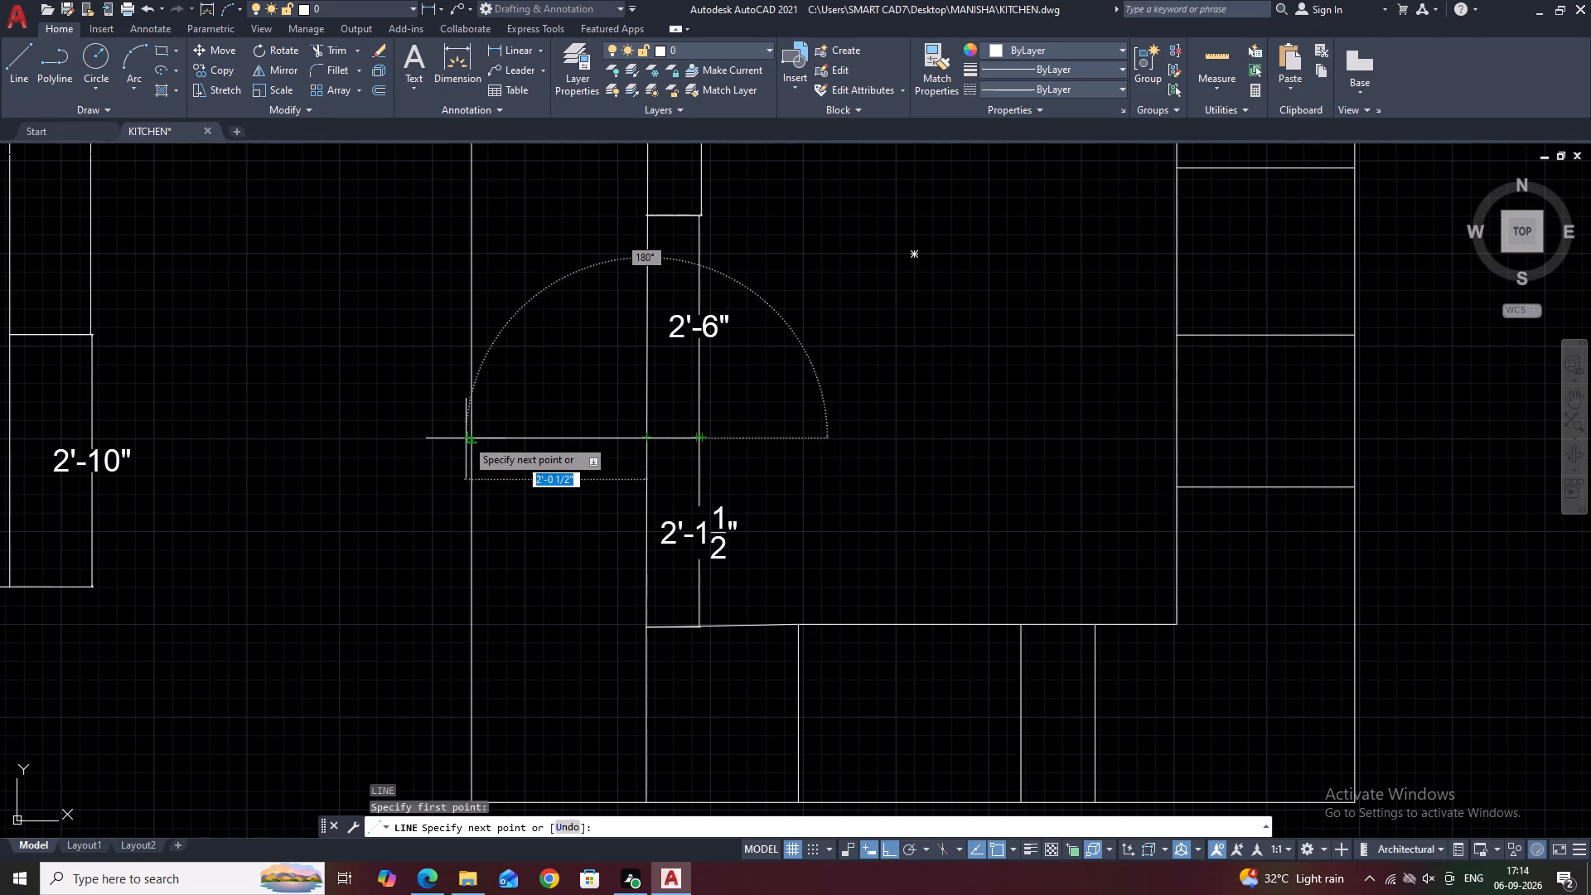
click(465, 438)
key(space)
middle_drag(587, 421, 788, 579)
key(space)
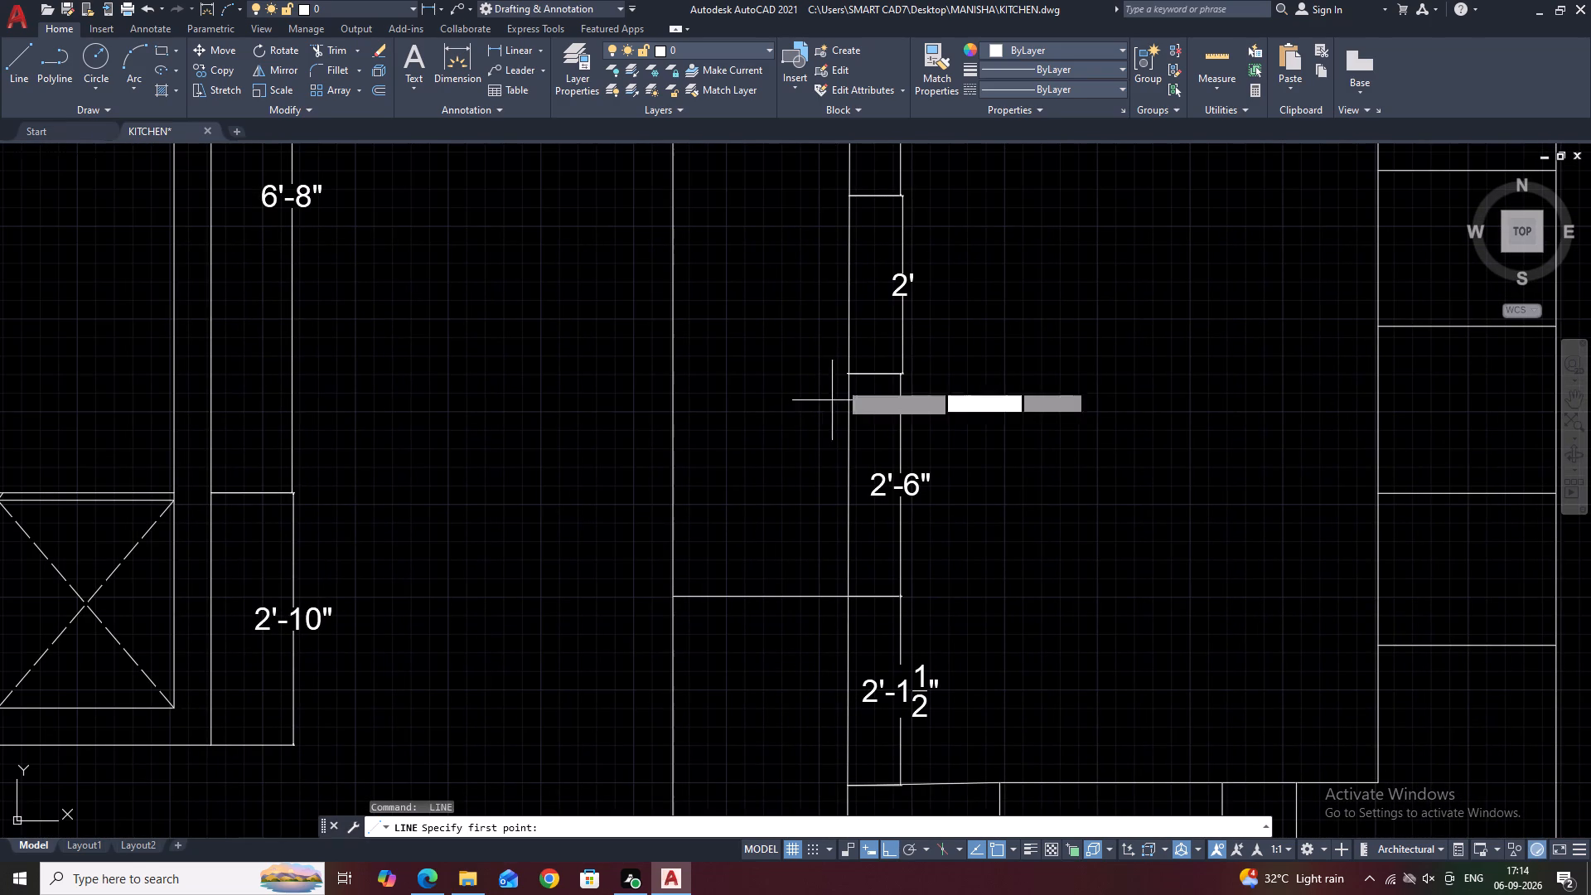
click(849, 375)
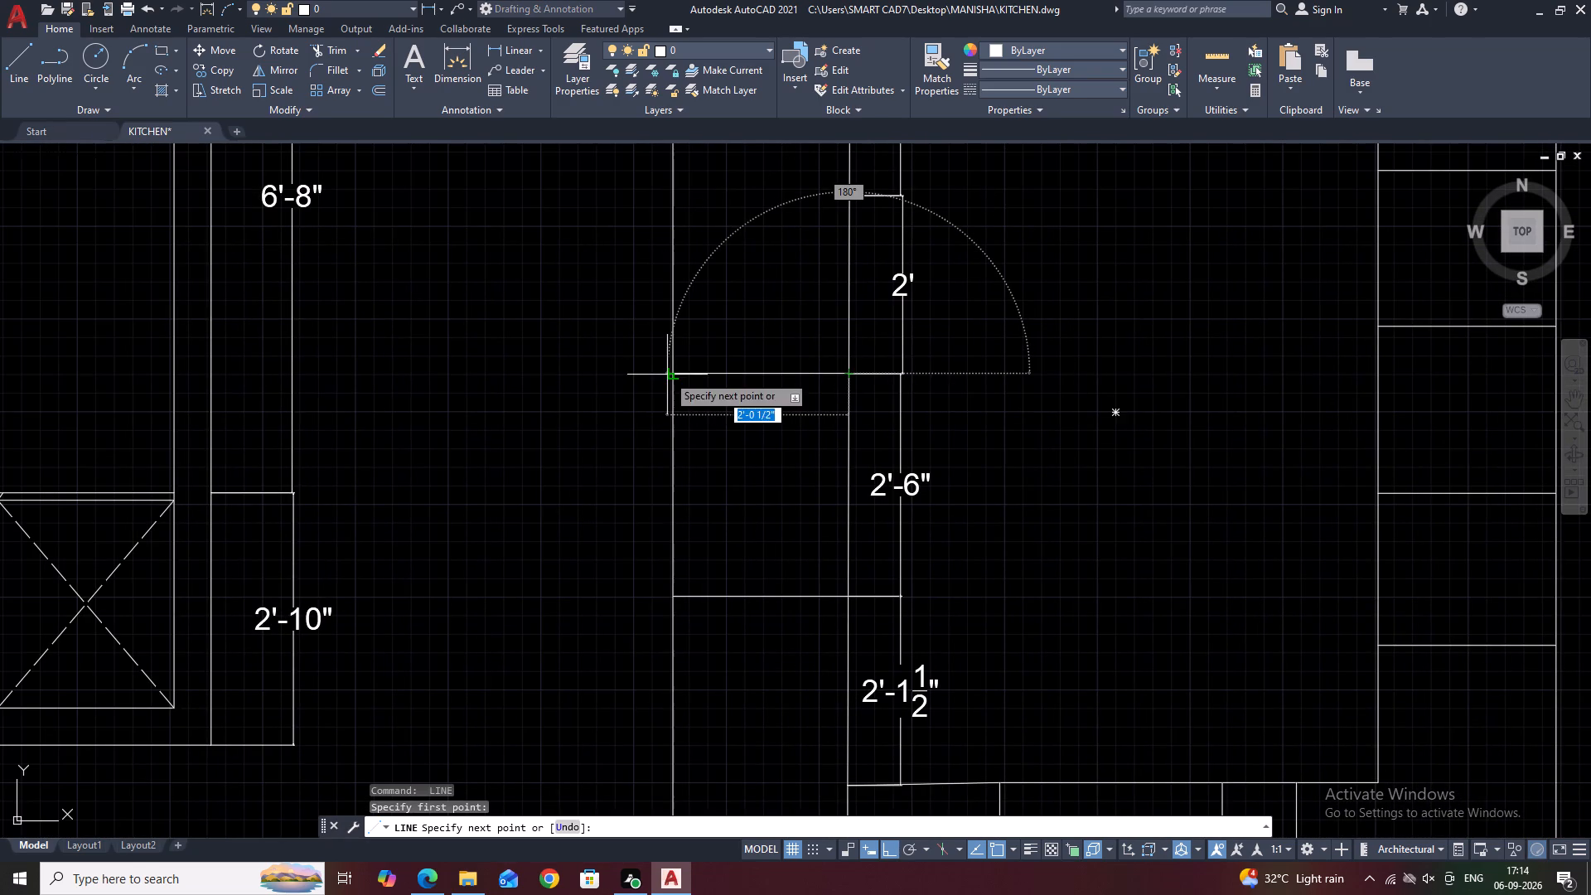
click(667, 375)
key(space)
Draw three more horizontal divider lines across the left leg, one at the top of each 2' dimension.
middle_drag(706, 455, 713, 671)
key(space)
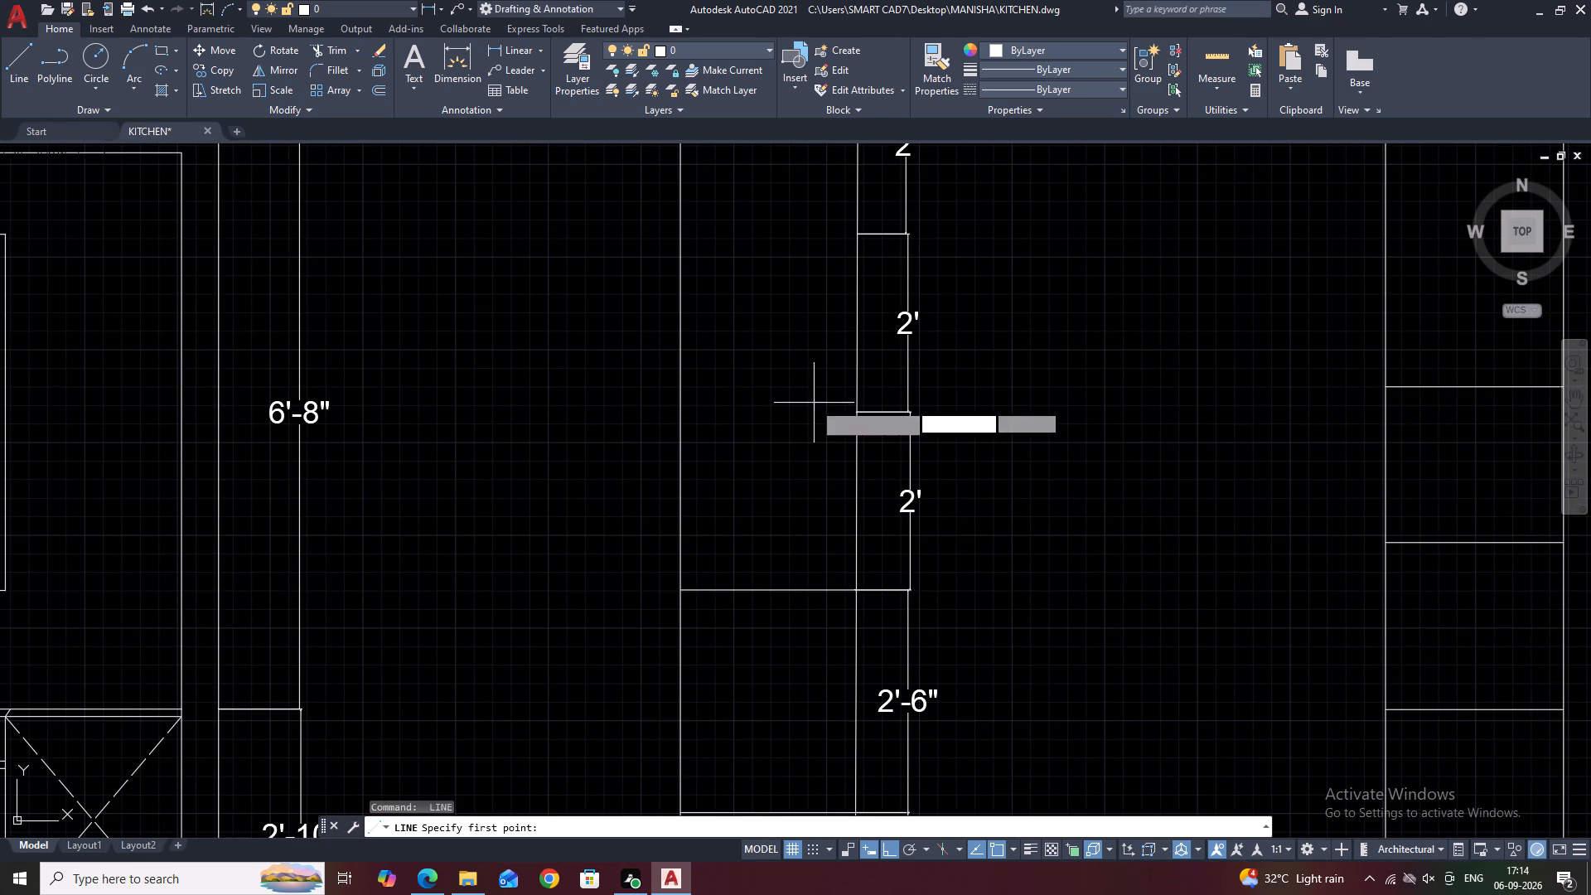
click(855, 412)
click(678, 413)
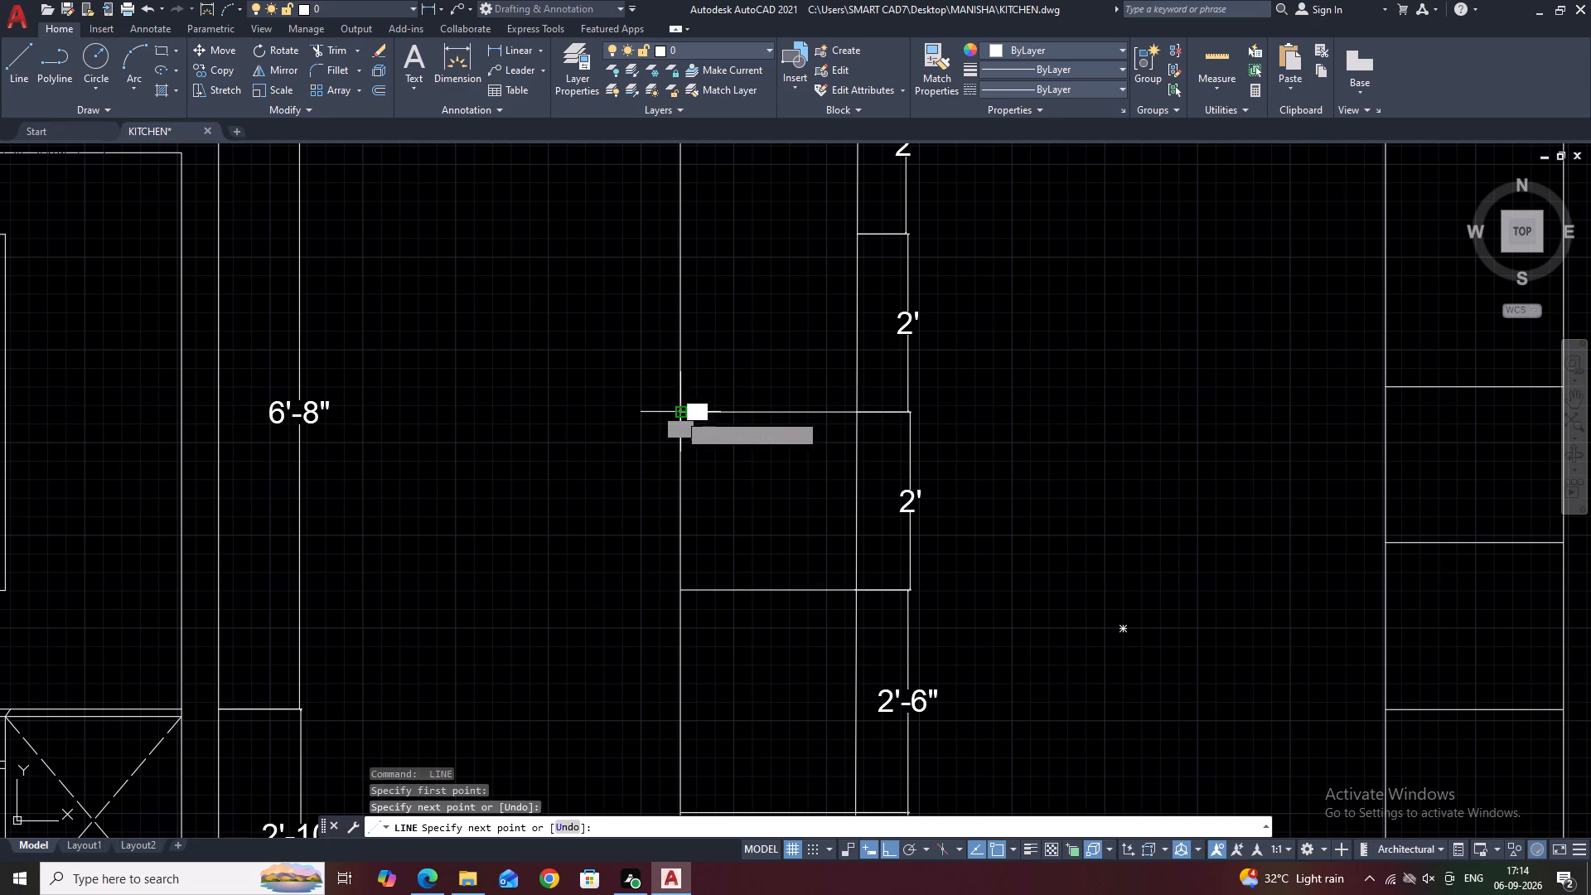
key(space)
middle_drag(780, 378, 769, 540)
scroll(786, 392, down, 1)
key(space)
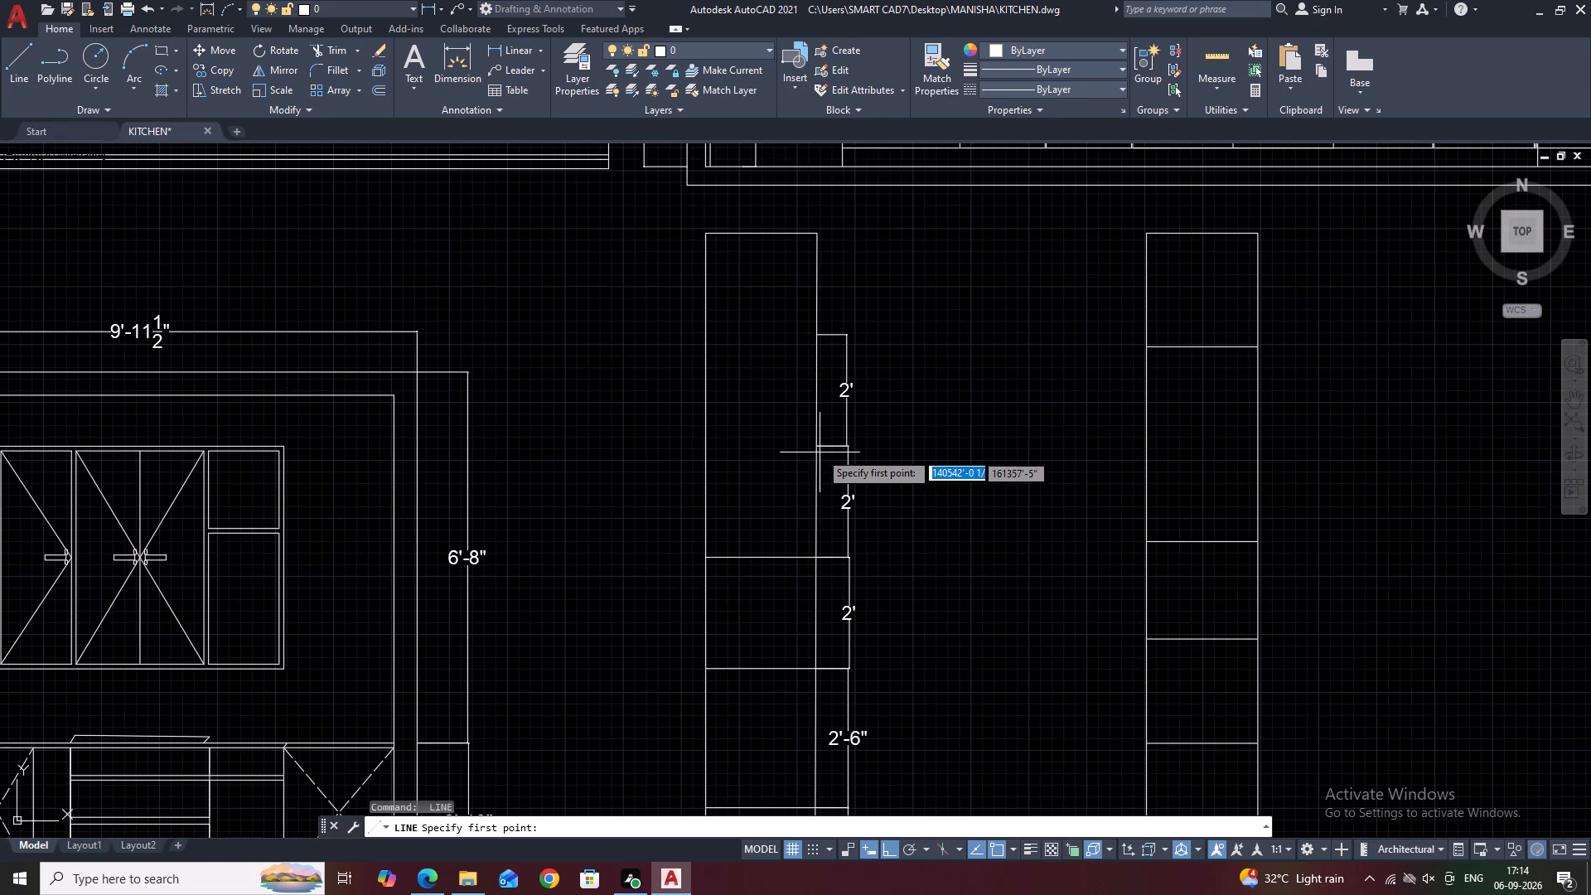
click(814, 447)
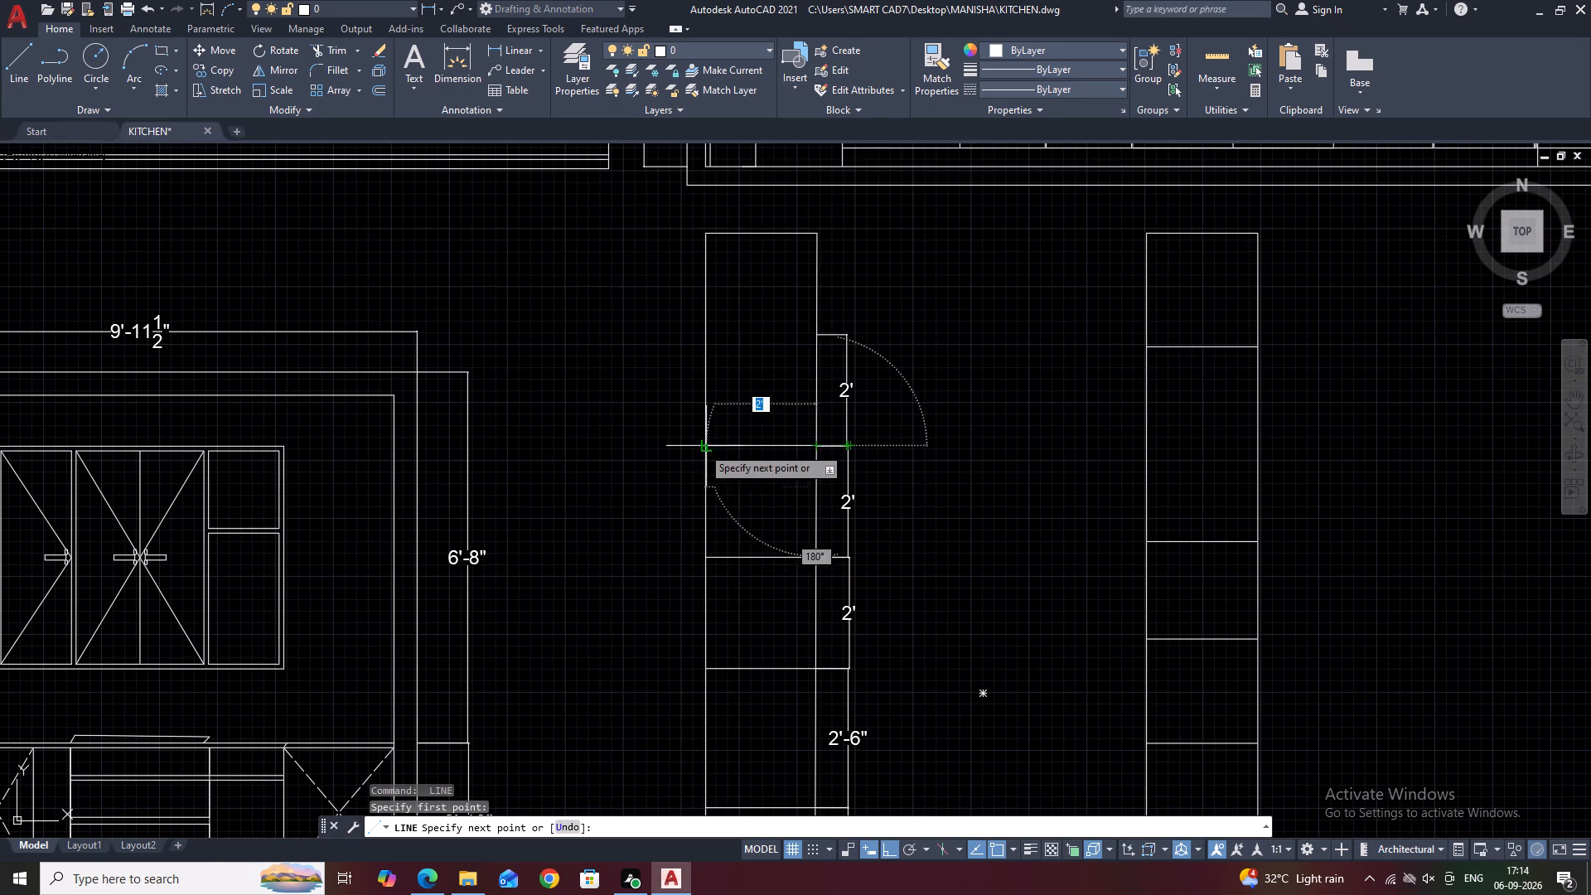
click(704, 447)
key(space)
key(space)
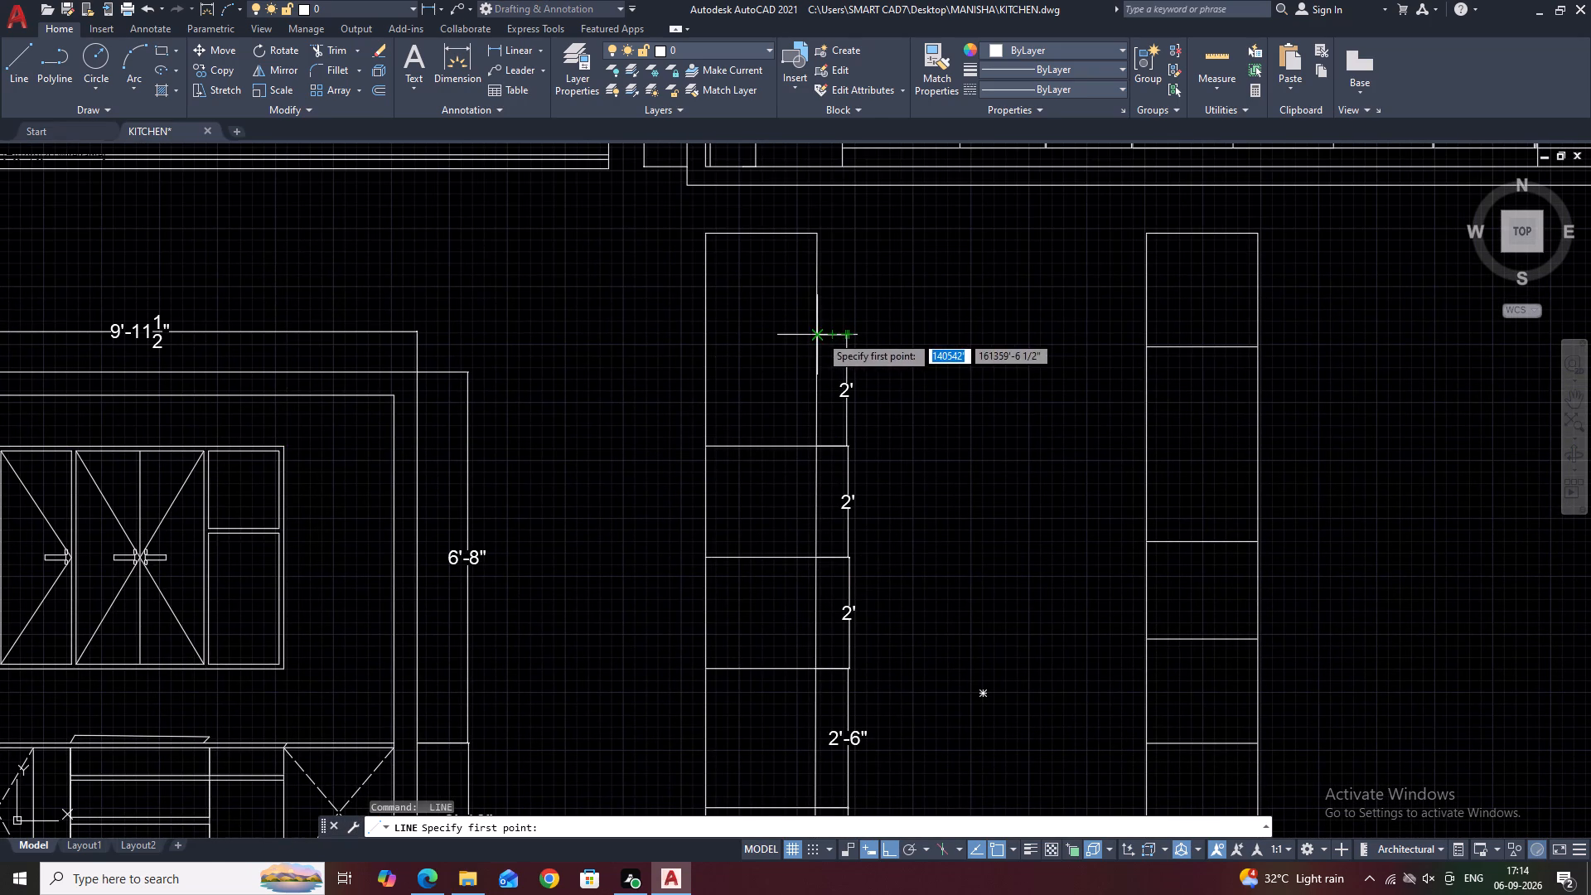
click(819, 335)
click(699, 336)
key(space)
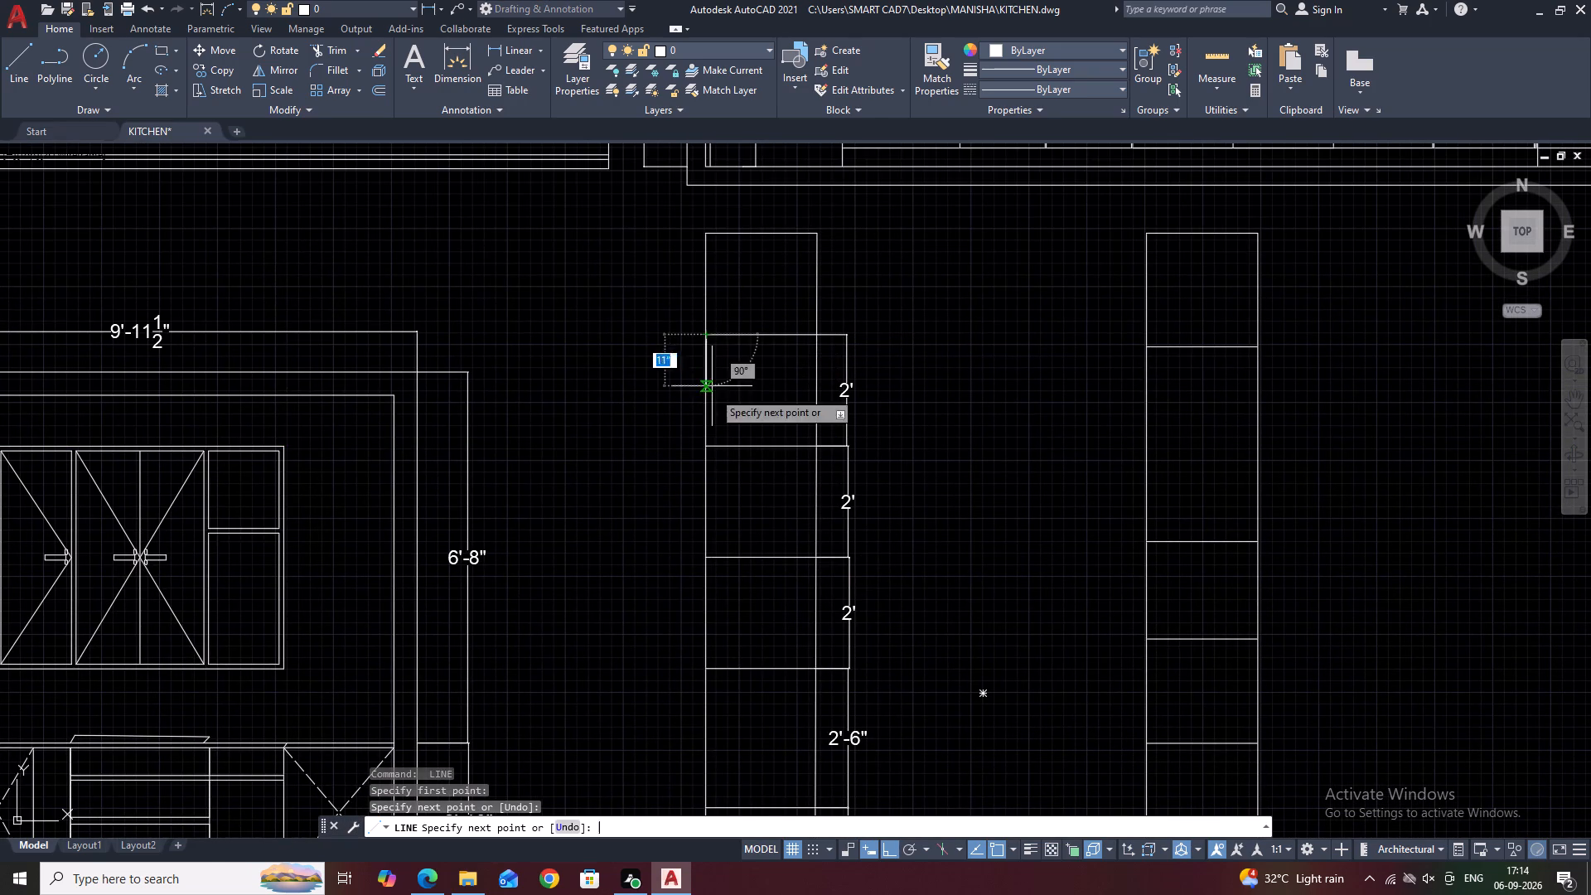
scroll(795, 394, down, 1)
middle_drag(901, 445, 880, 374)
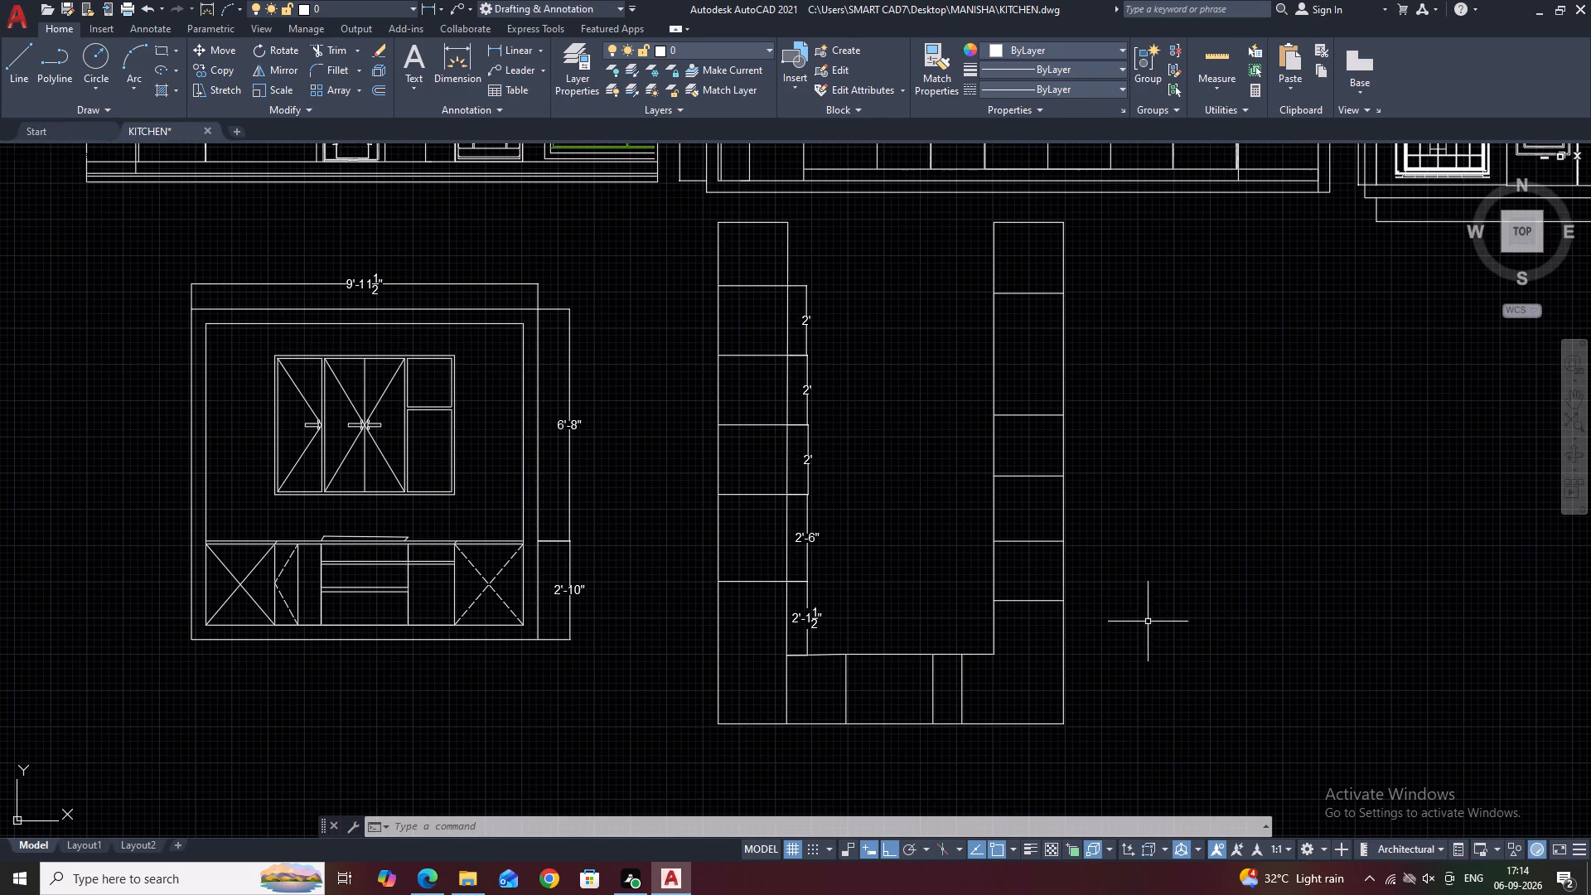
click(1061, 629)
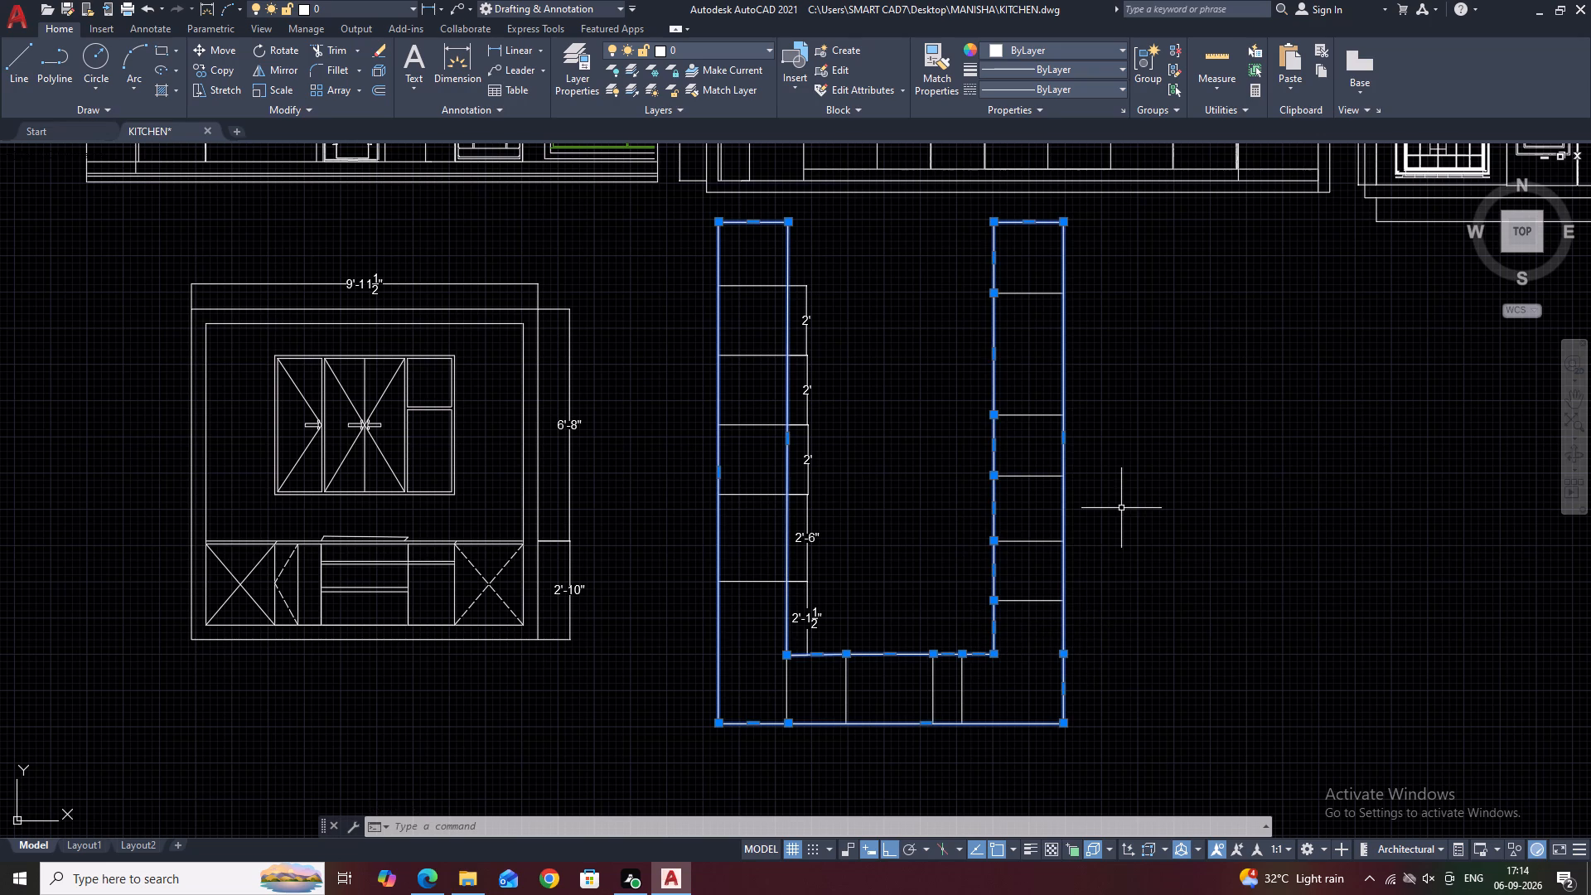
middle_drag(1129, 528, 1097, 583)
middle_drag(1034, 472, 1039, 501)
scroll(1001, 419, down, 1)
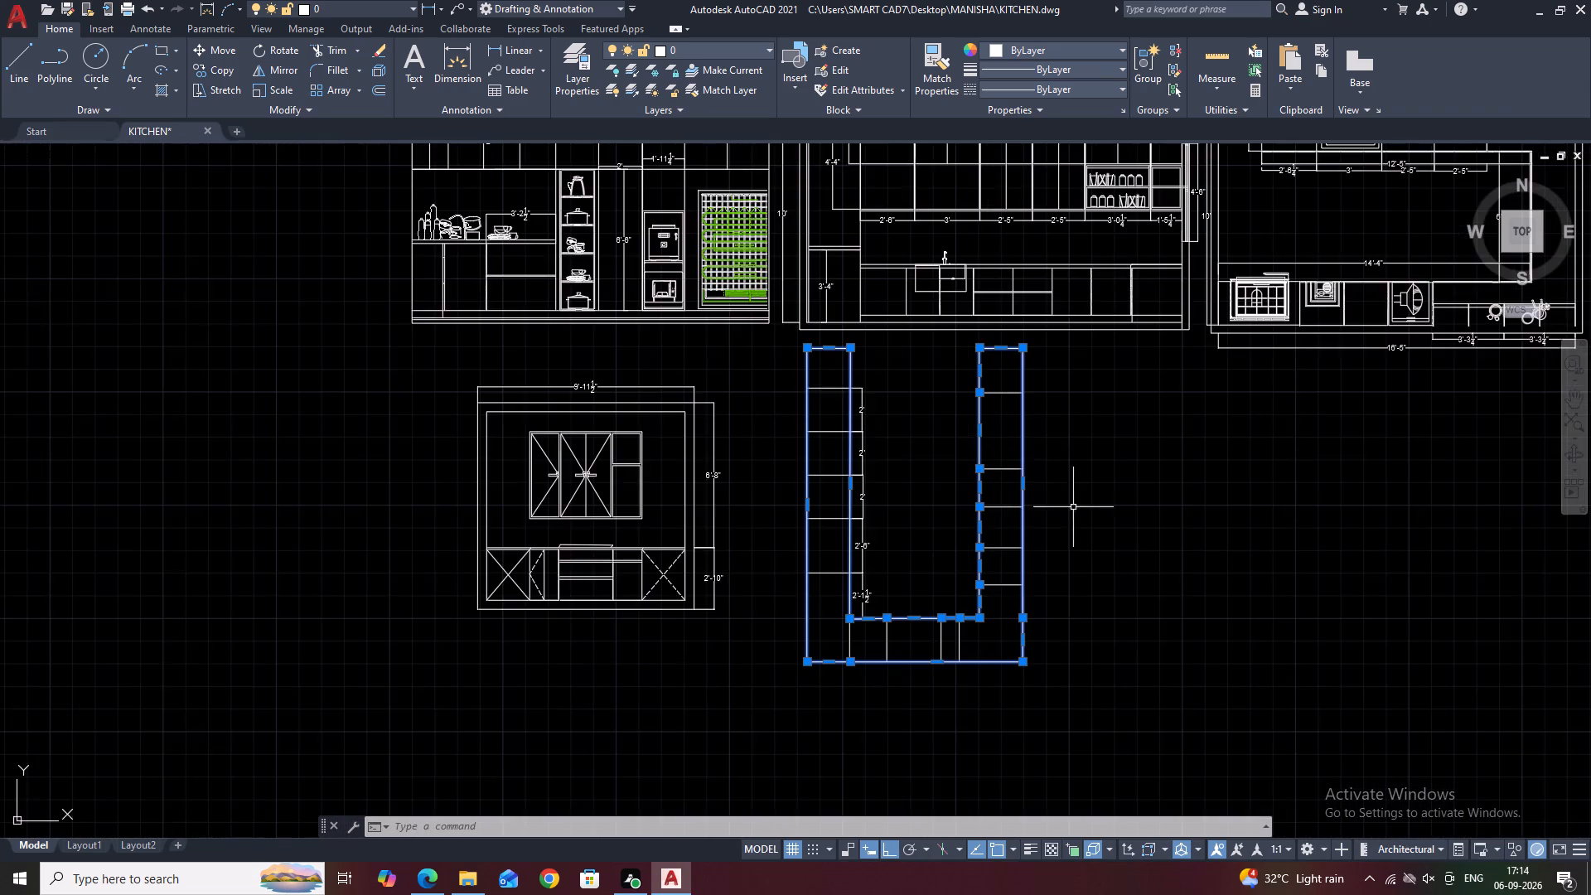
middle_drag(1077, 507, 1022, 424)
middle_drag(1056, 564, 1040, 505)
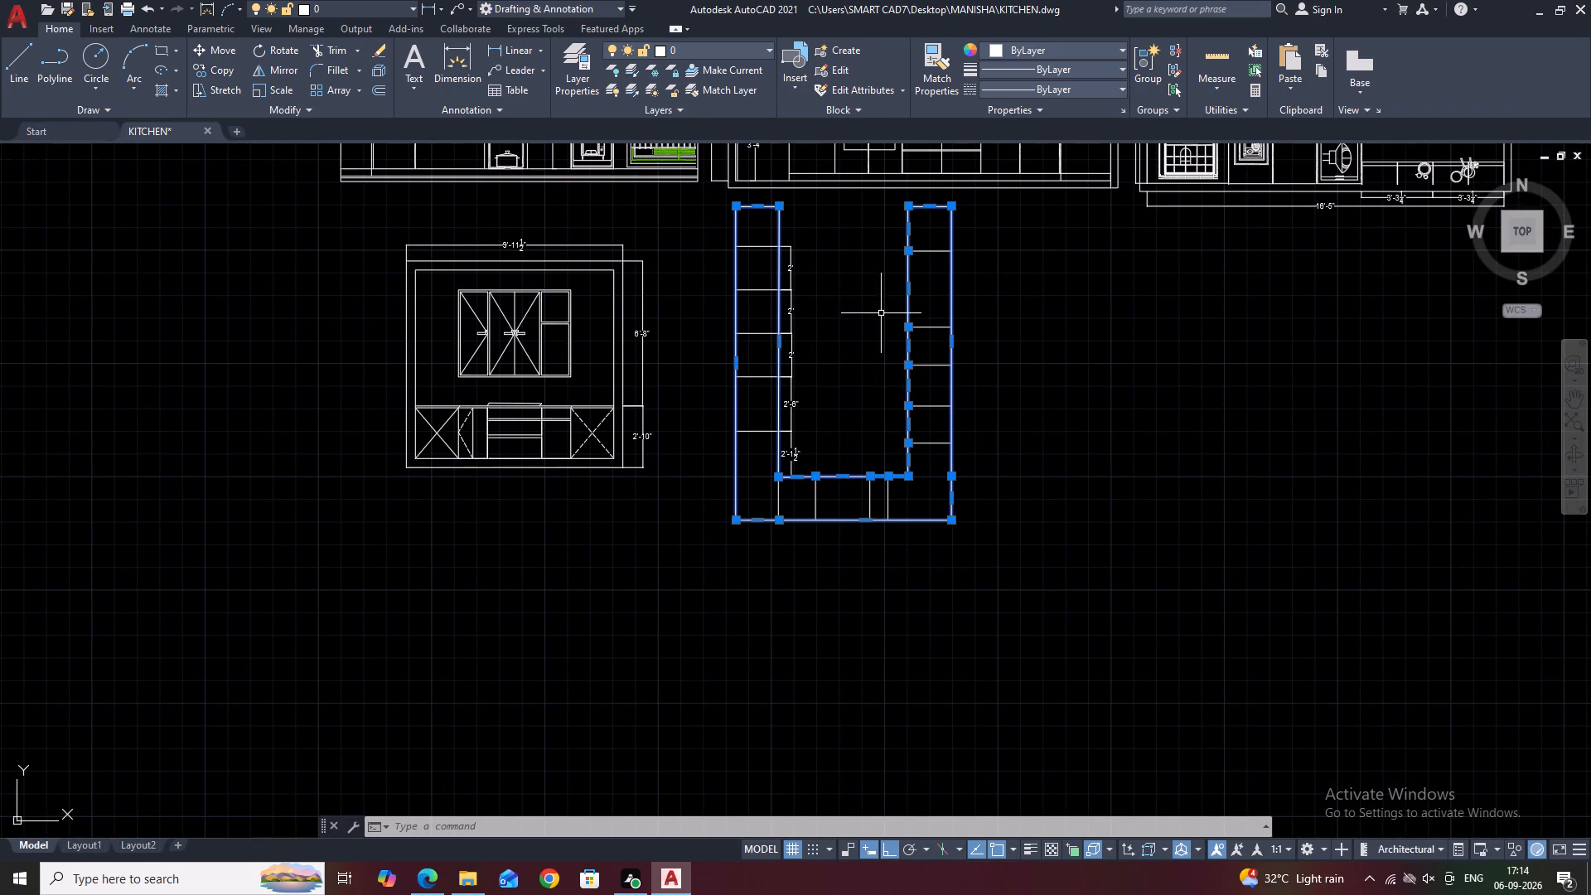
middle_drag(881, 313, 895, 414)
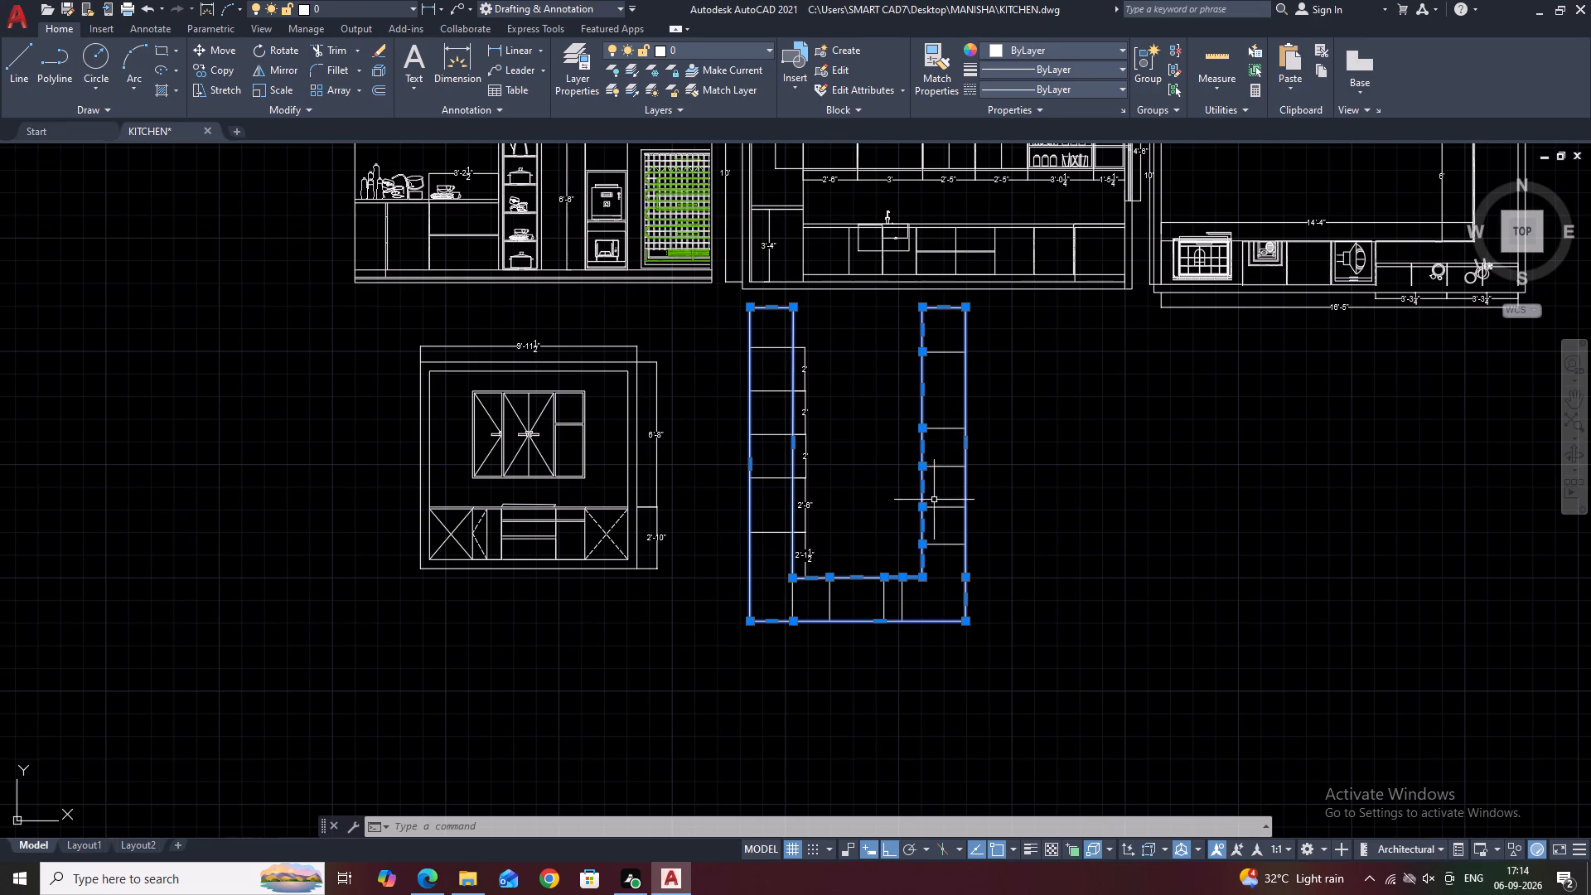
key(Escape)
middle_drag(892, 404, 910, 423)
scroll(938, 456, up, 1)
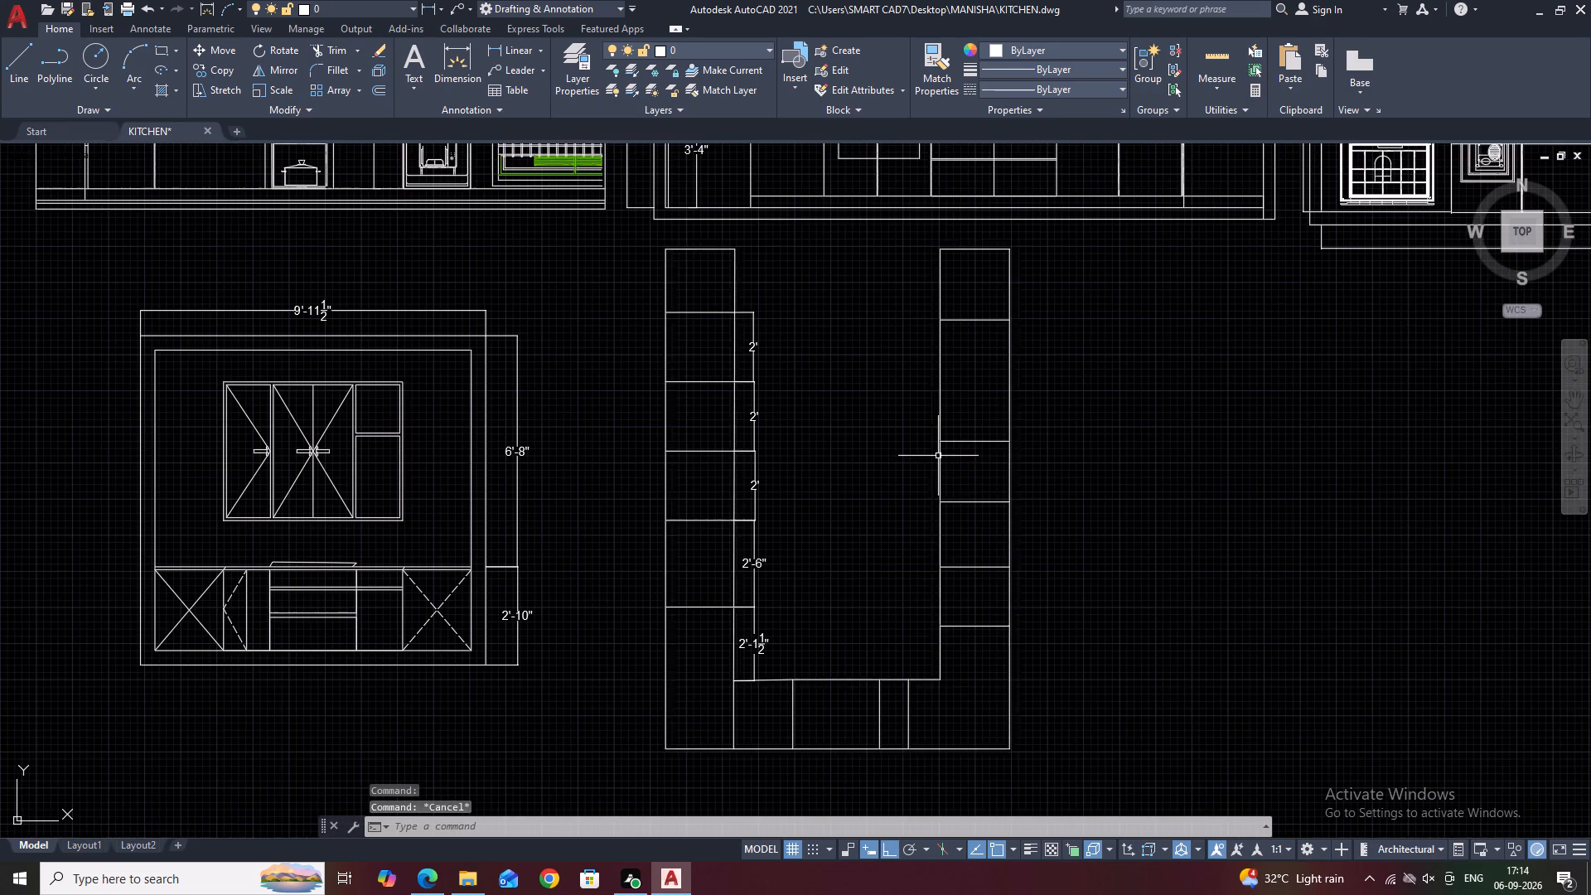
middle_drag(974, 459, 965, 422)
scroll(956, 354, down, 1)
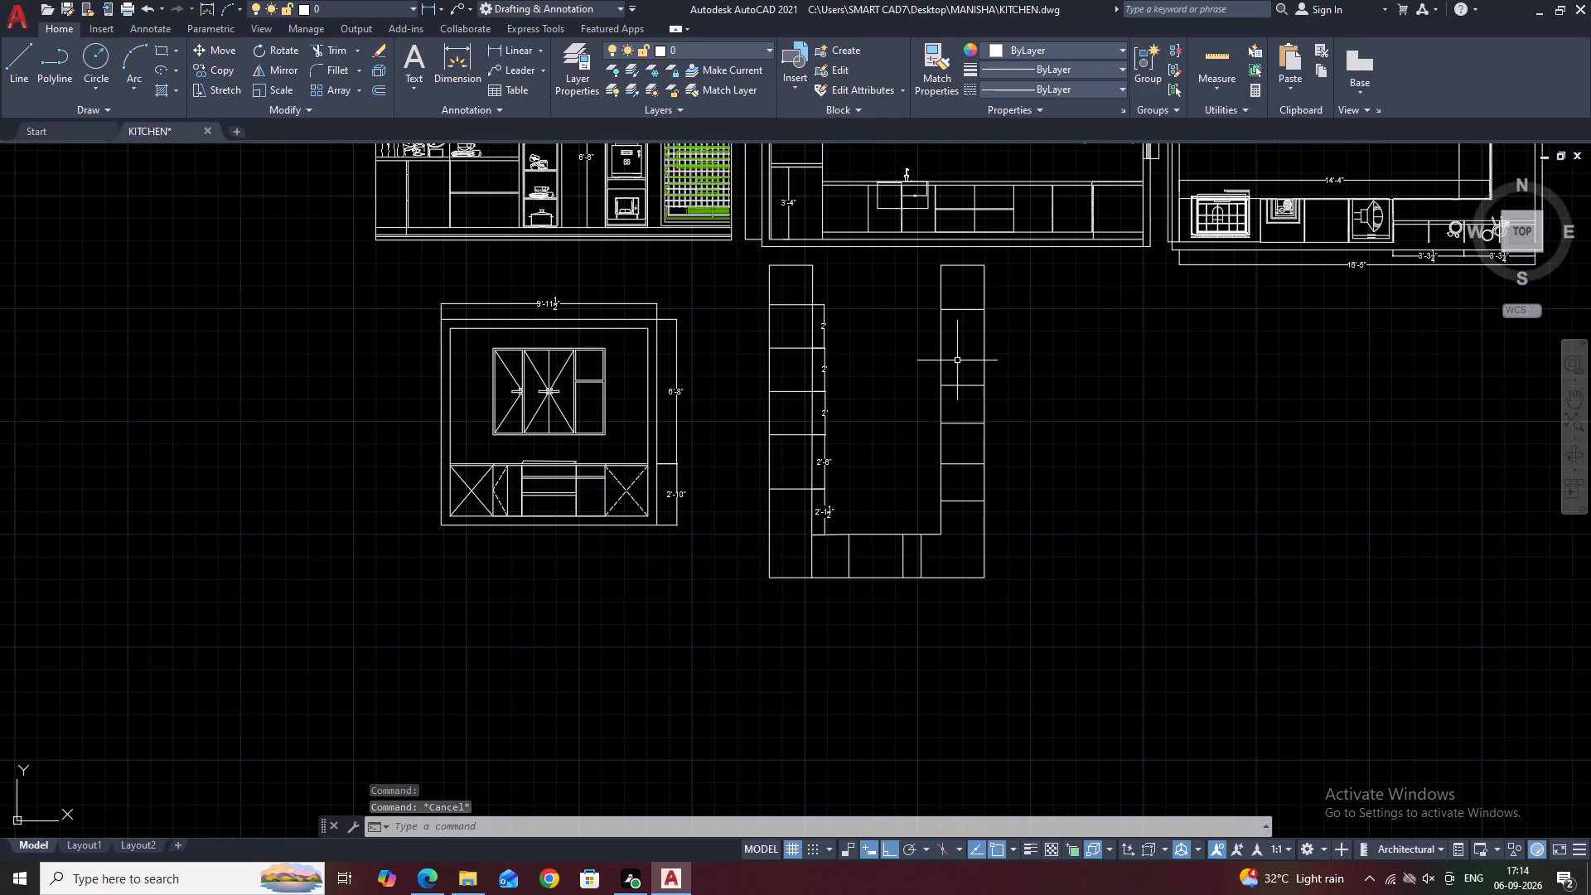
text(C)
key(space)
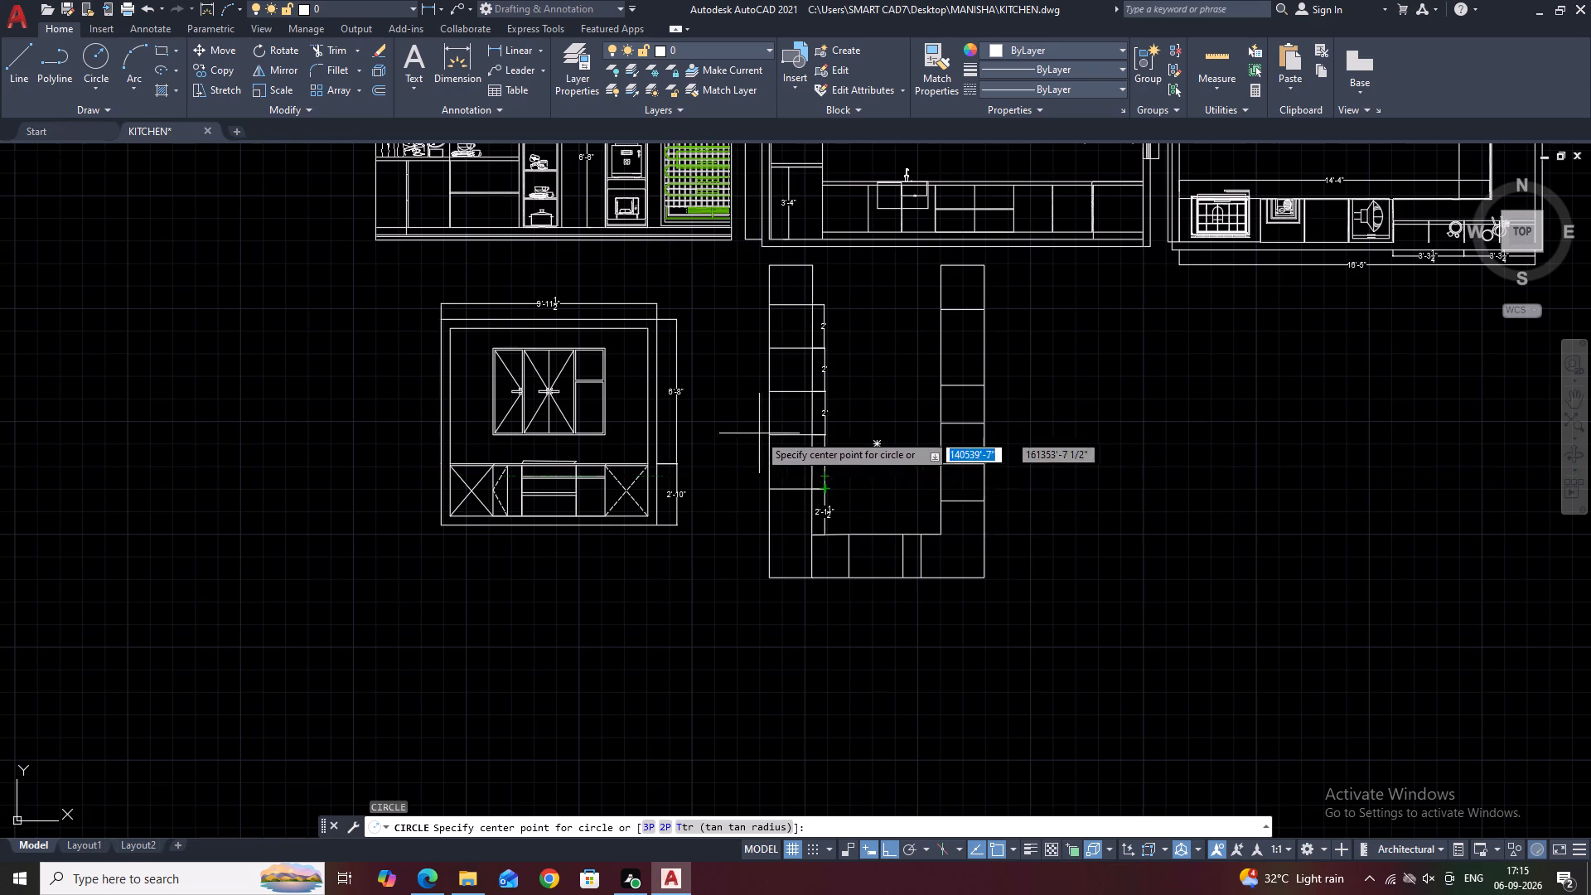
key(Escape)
Insert the "Sink-double - 36 in top" block from DesignCenter's Kitchens.dwg at scale 1.0 in the empty space beside the U-shaped plan.
key(d)
key(c)
key(space)
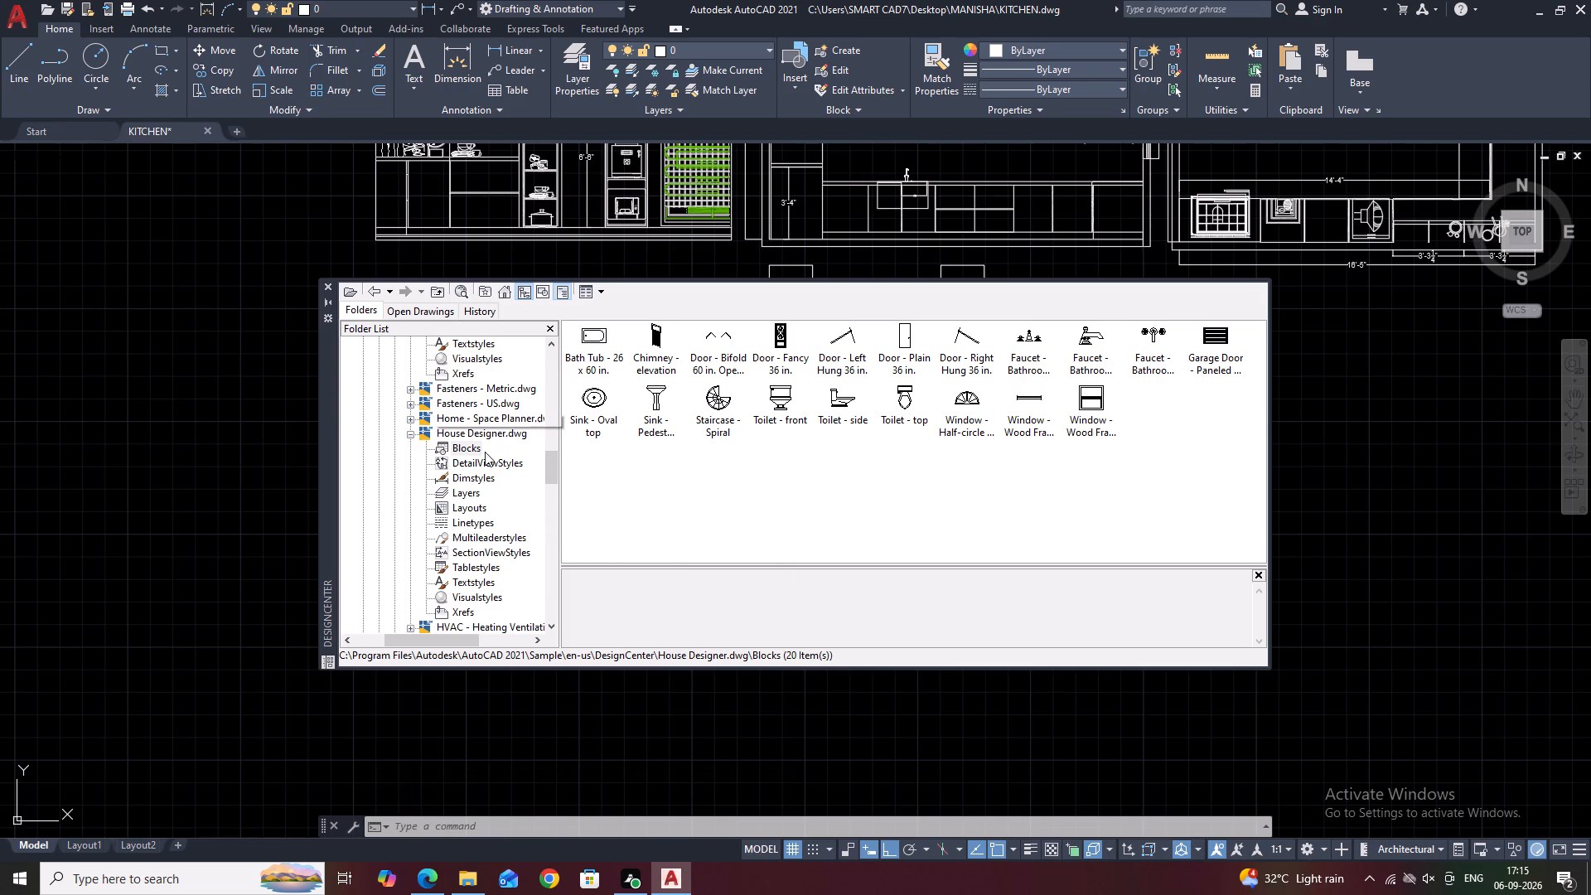
scroll(468, 410, down, 2)
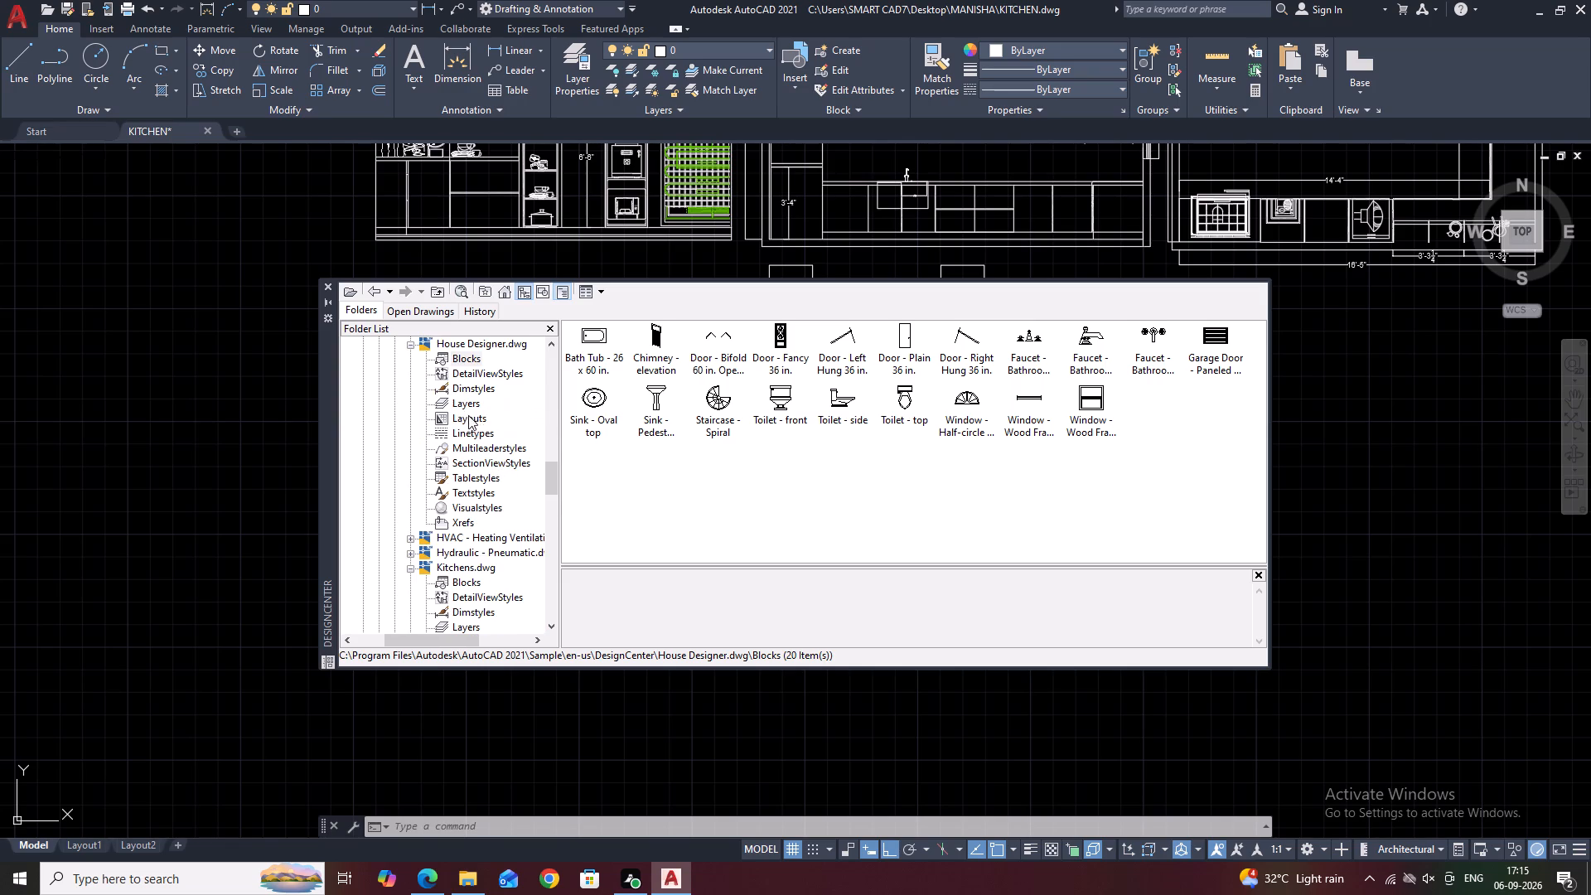
click(463, 568)
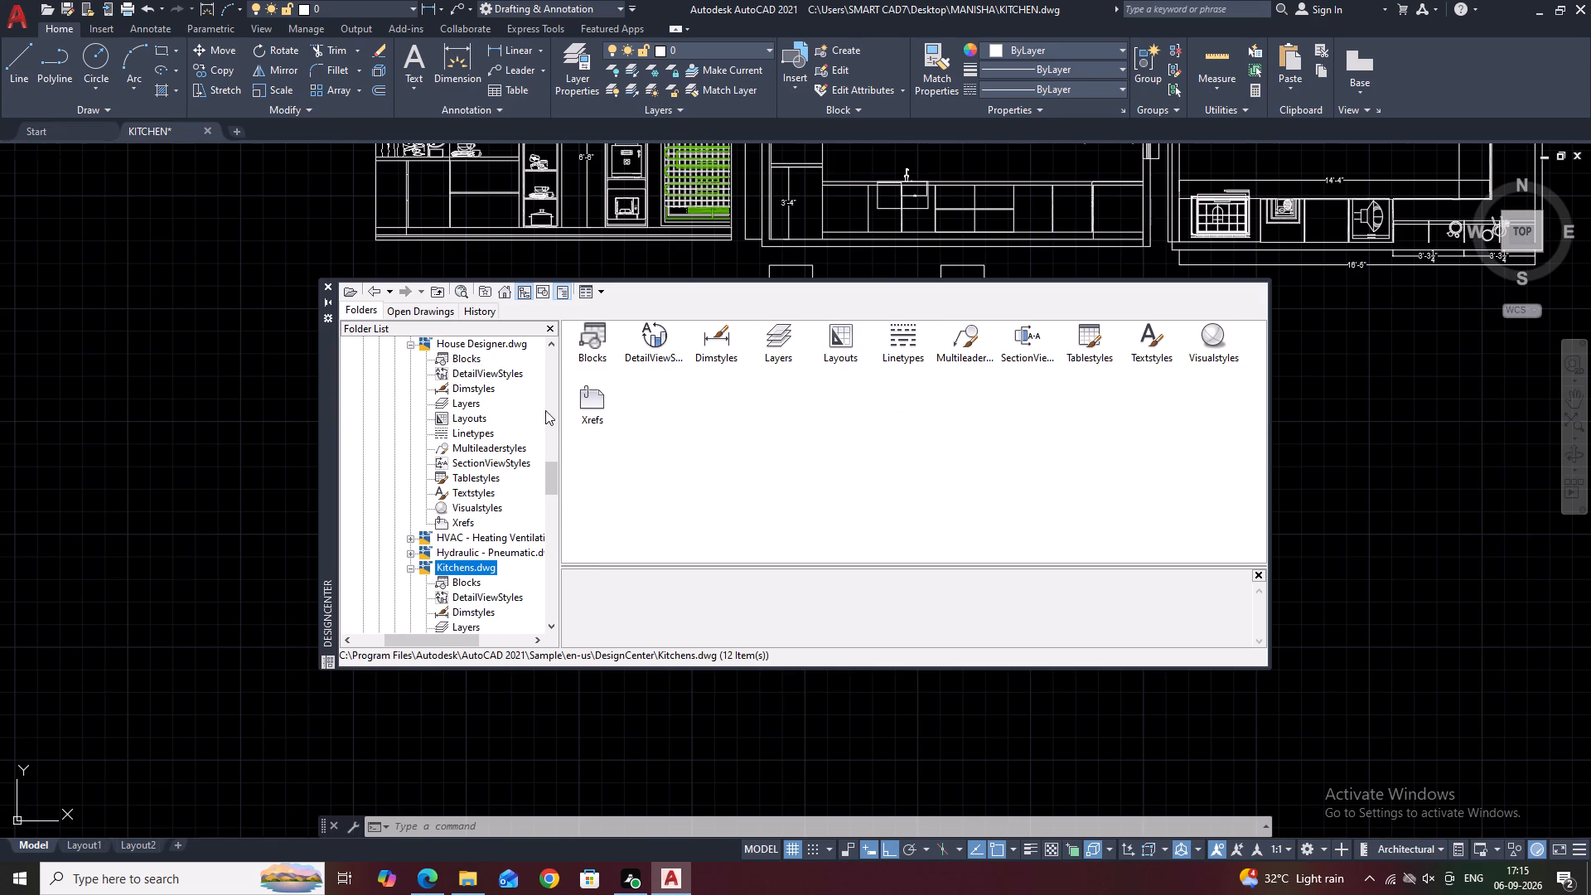
double_click(590, 356)
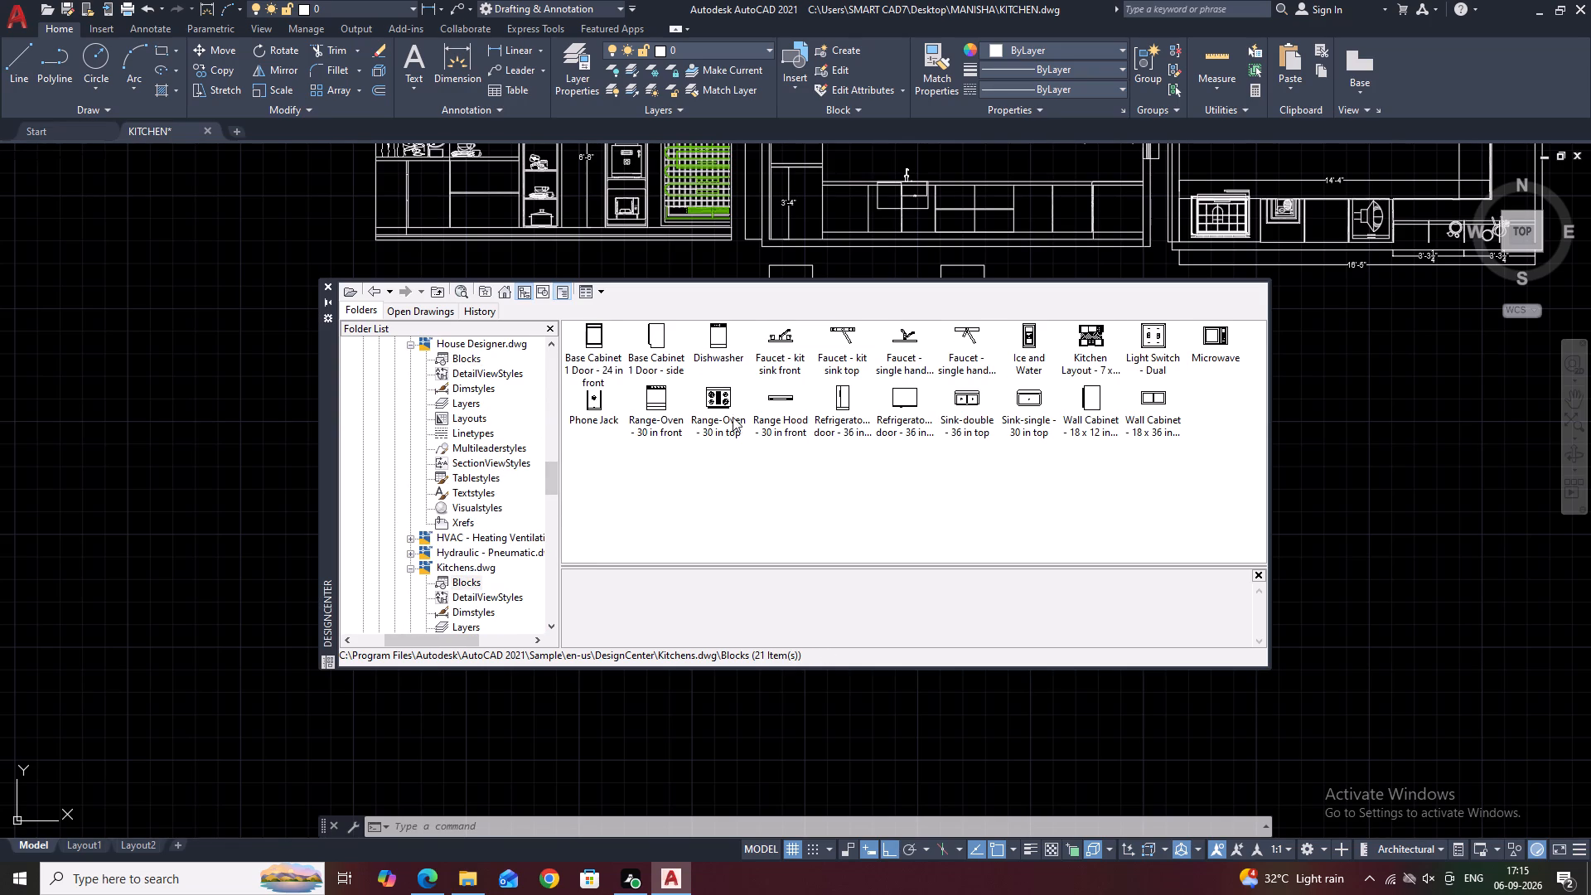
click(961, 398)
key(Return)
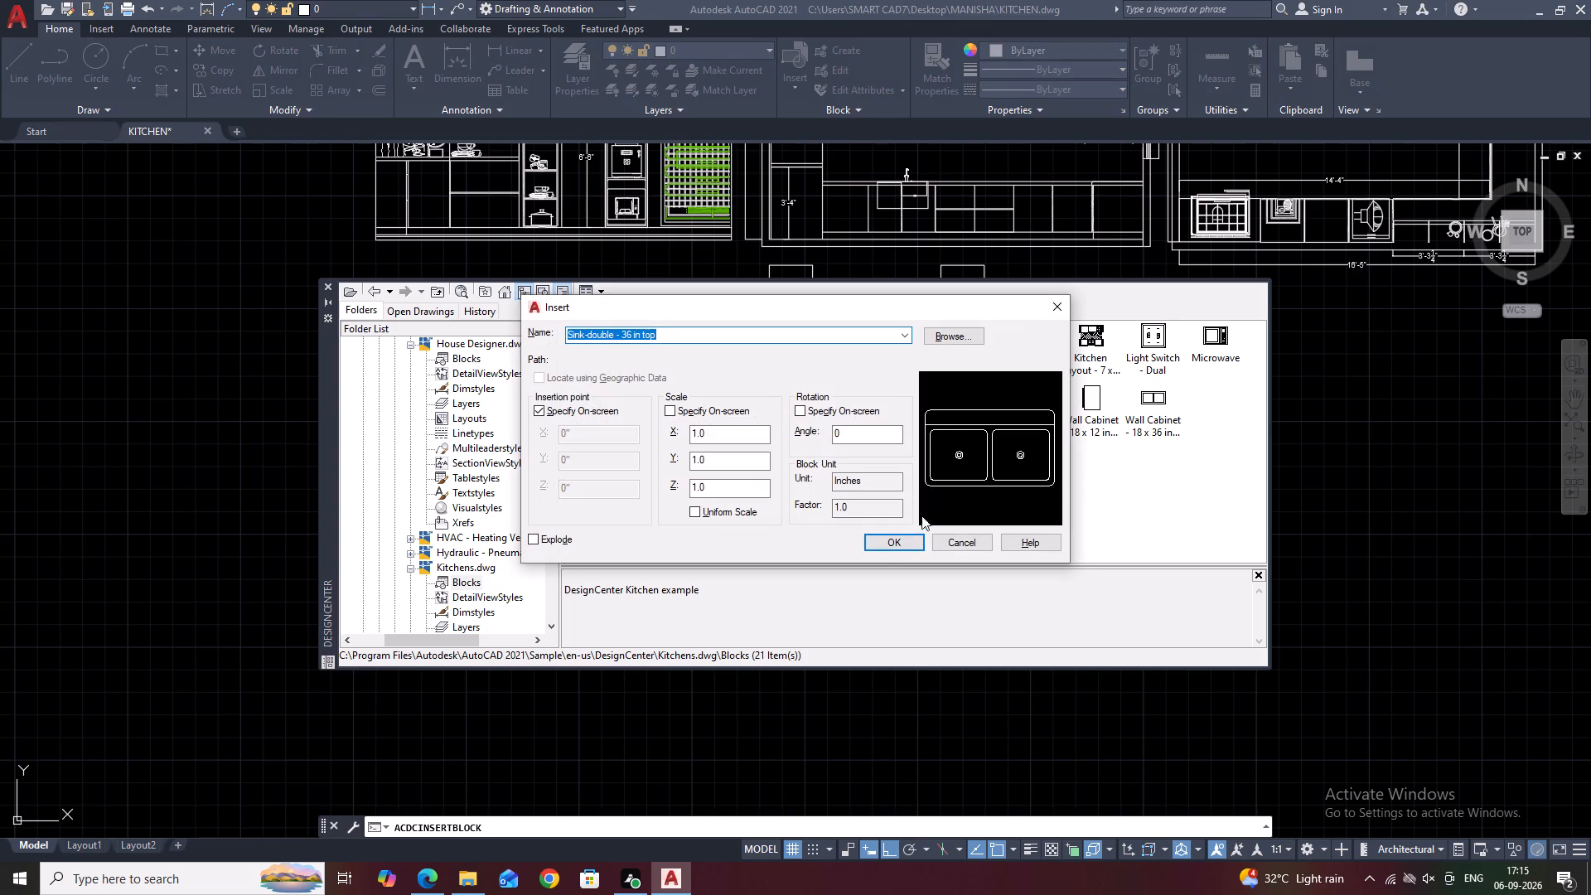
click(887, 548)
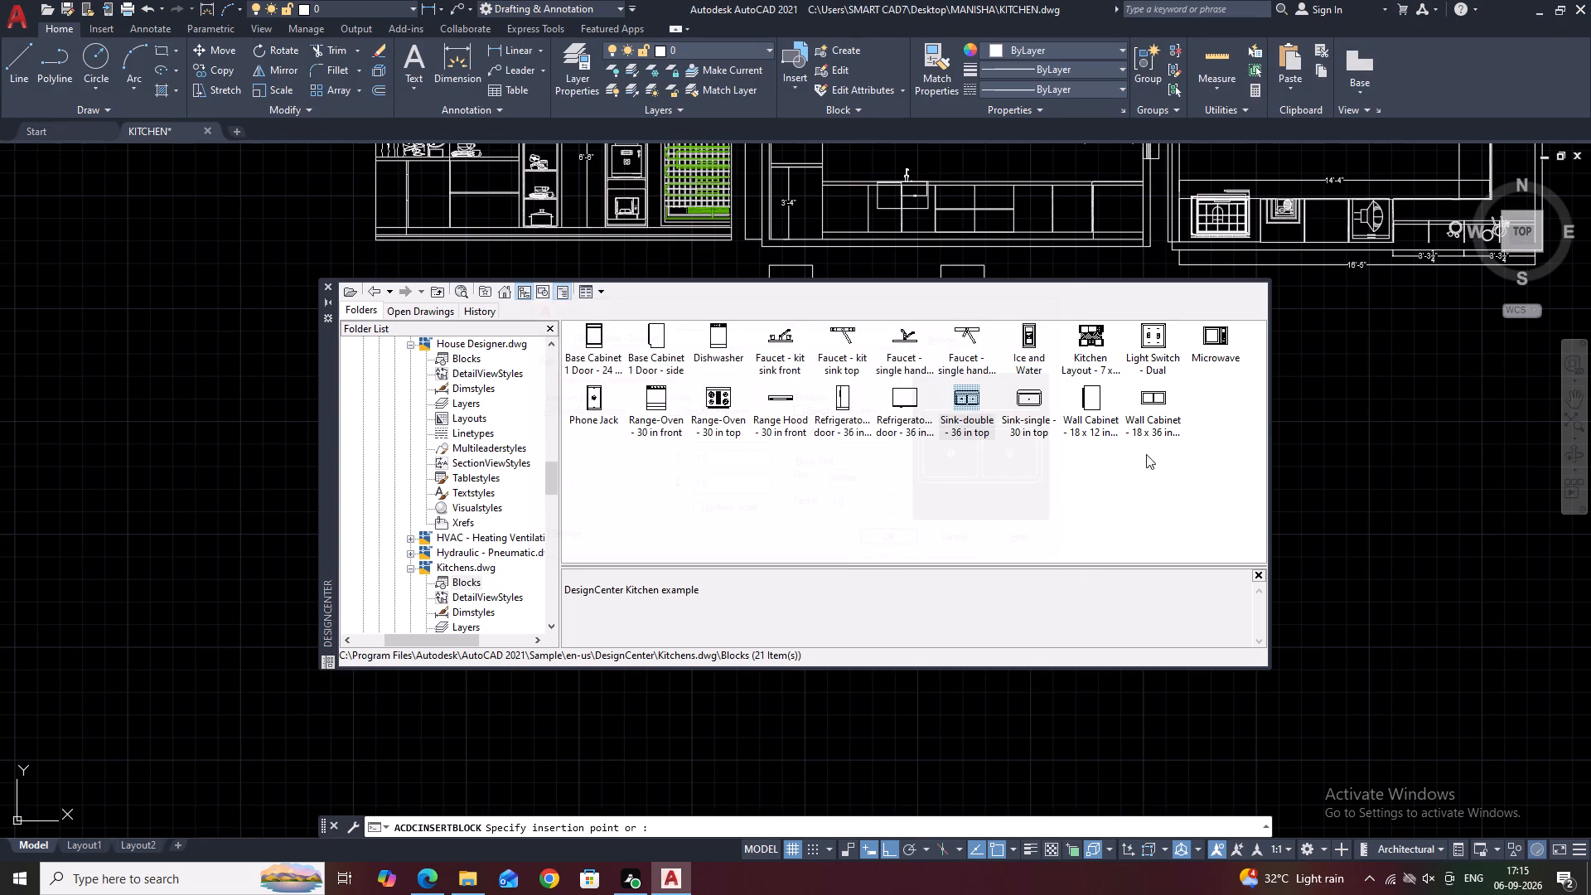
click(1356, 448)
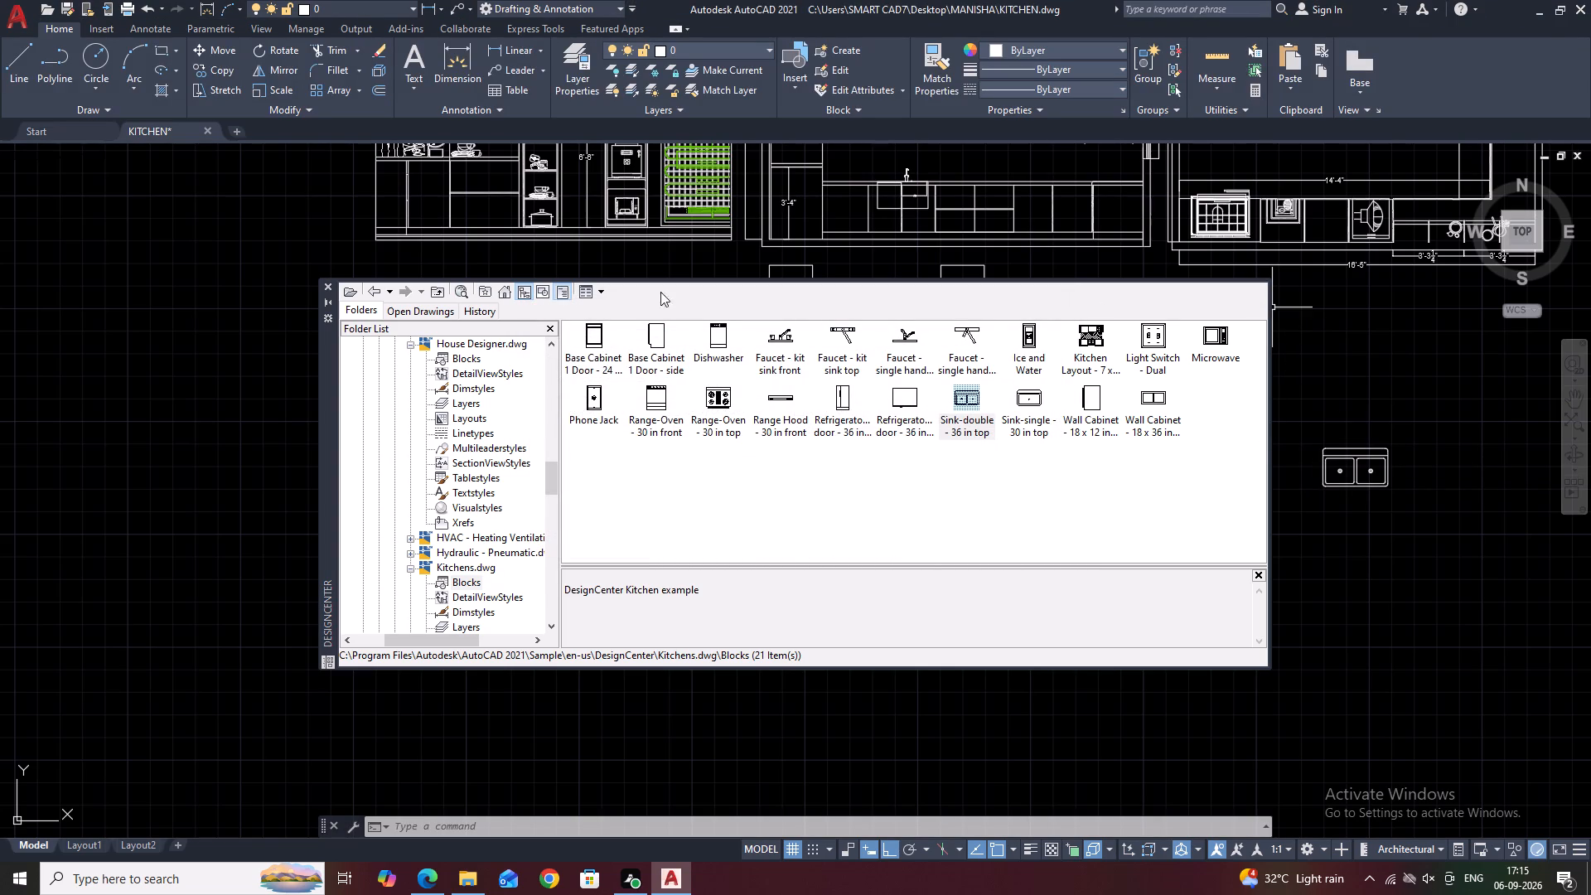
click(331, 288)
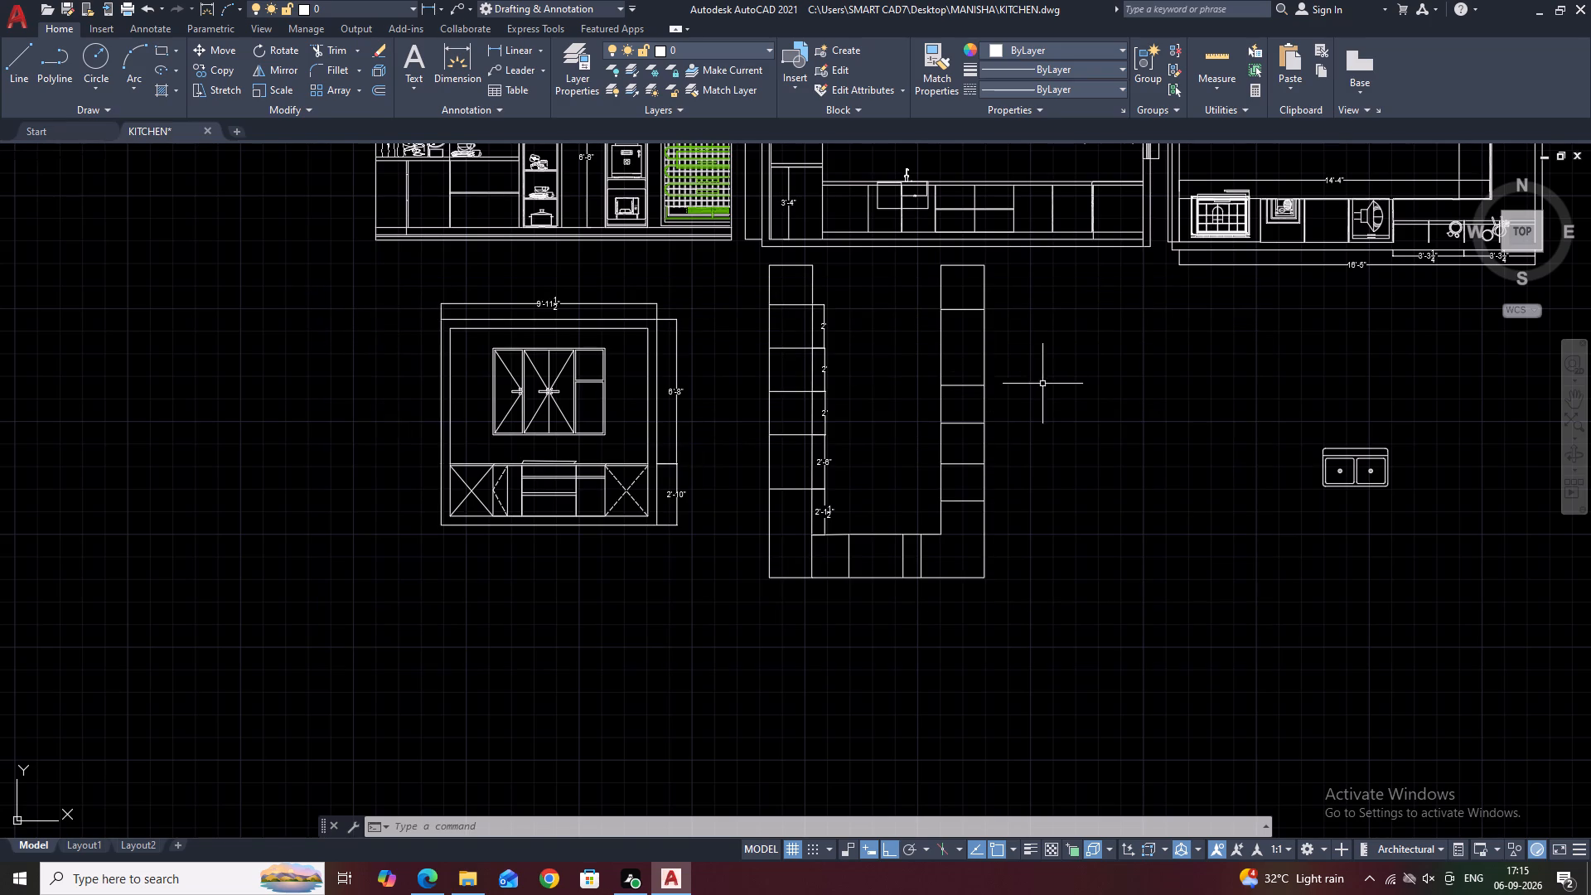
Rotate the double sink block 90° counterclockwise so its two bowls stack vertically.
scroll(1122, 420, down, 1)
middle_drag(1158, 441, 830, 458)
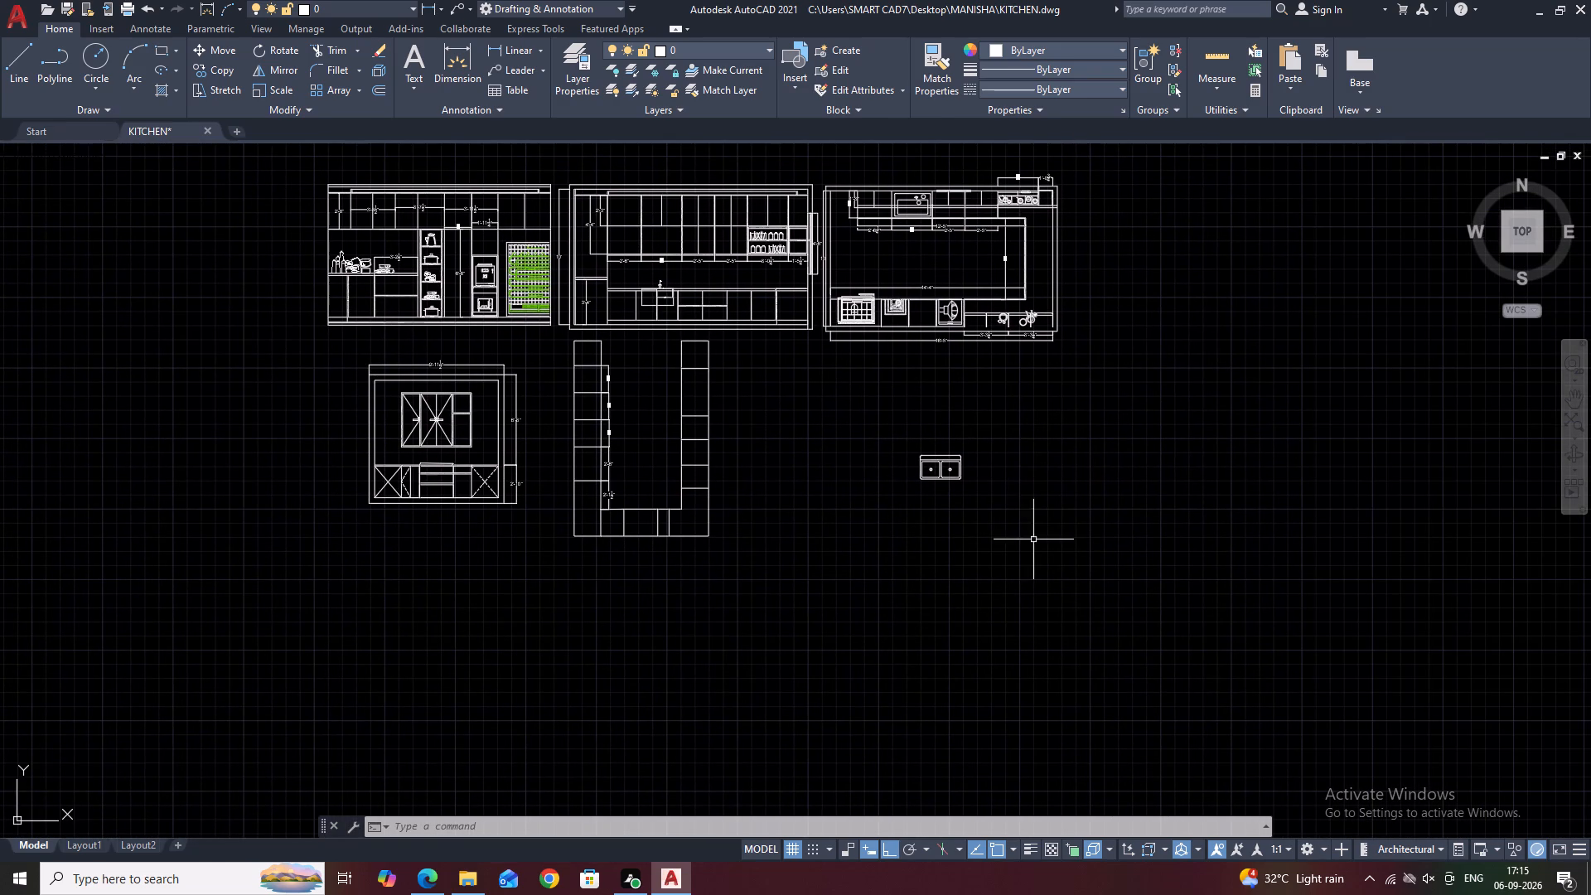
click(1018, 478)
click(939, 445)
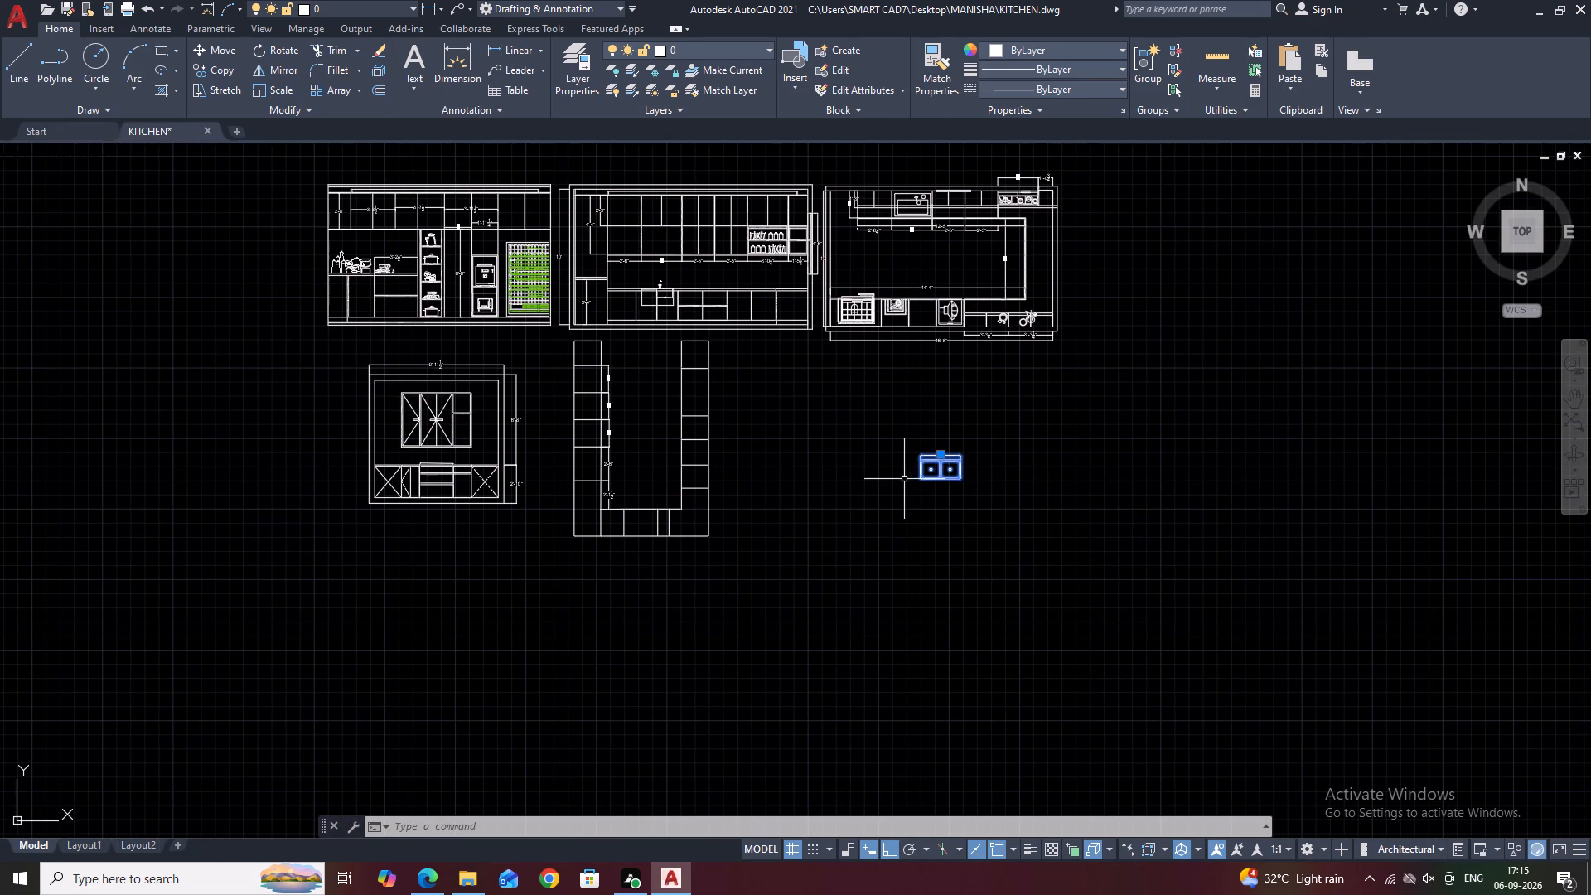
text(RO)
key(space)
click(924, 506)
click(990, 387)
Move the rotated sink into the second section from the top of the U plan's right leg, against the inner edge.
drag(978, 527, 963, 519)
click(845, 448)
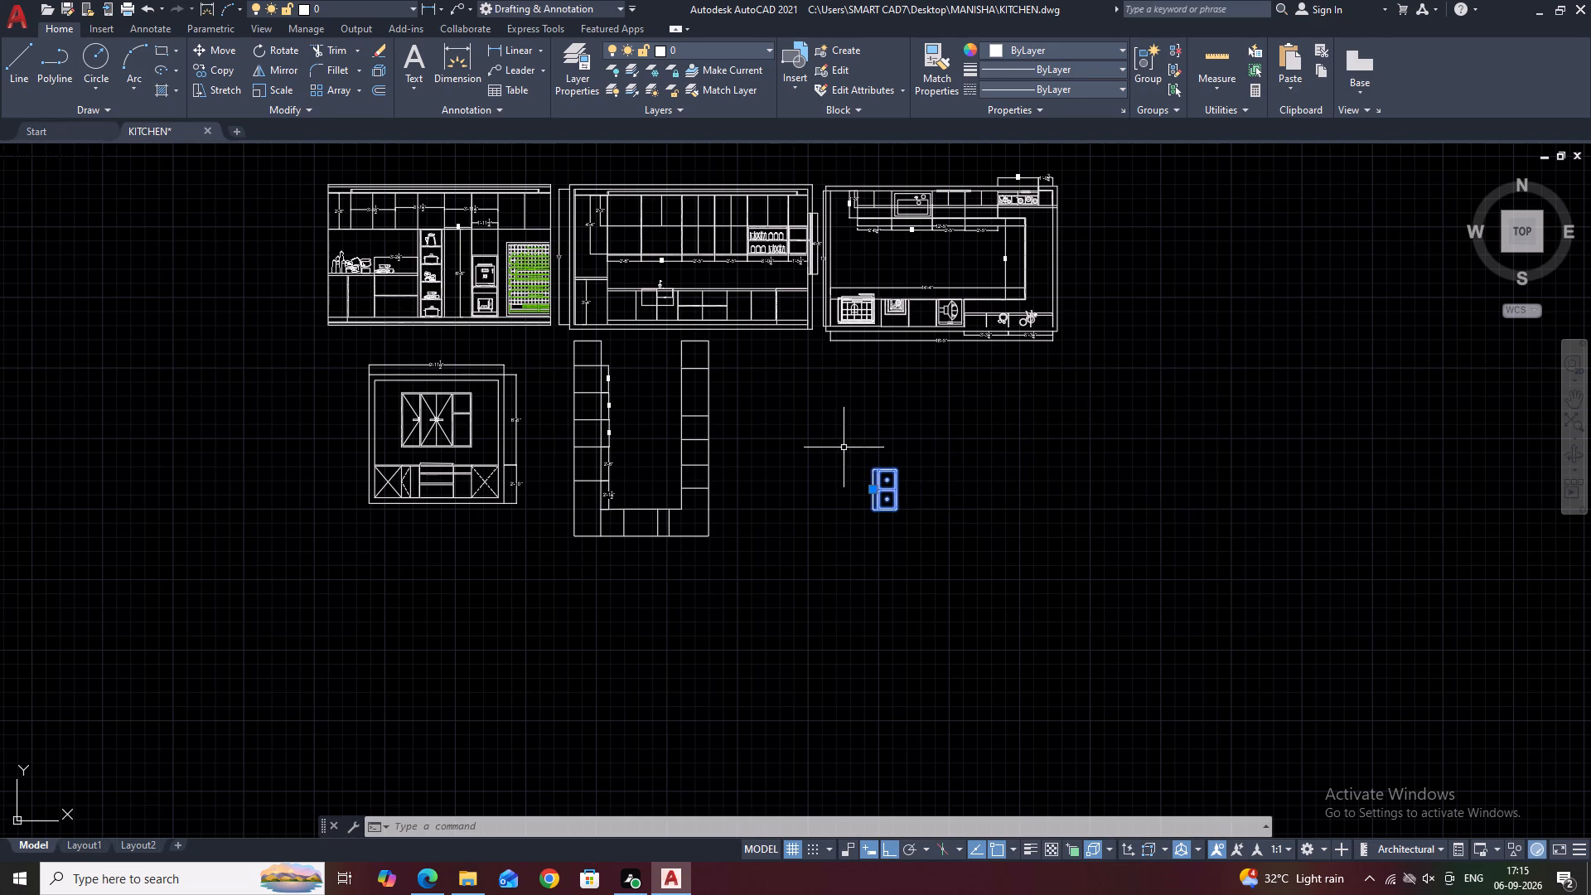
middle_drag(935, 519, 1028, 588)
key(m)
key(space)
scroll(972, 578, up, 5)
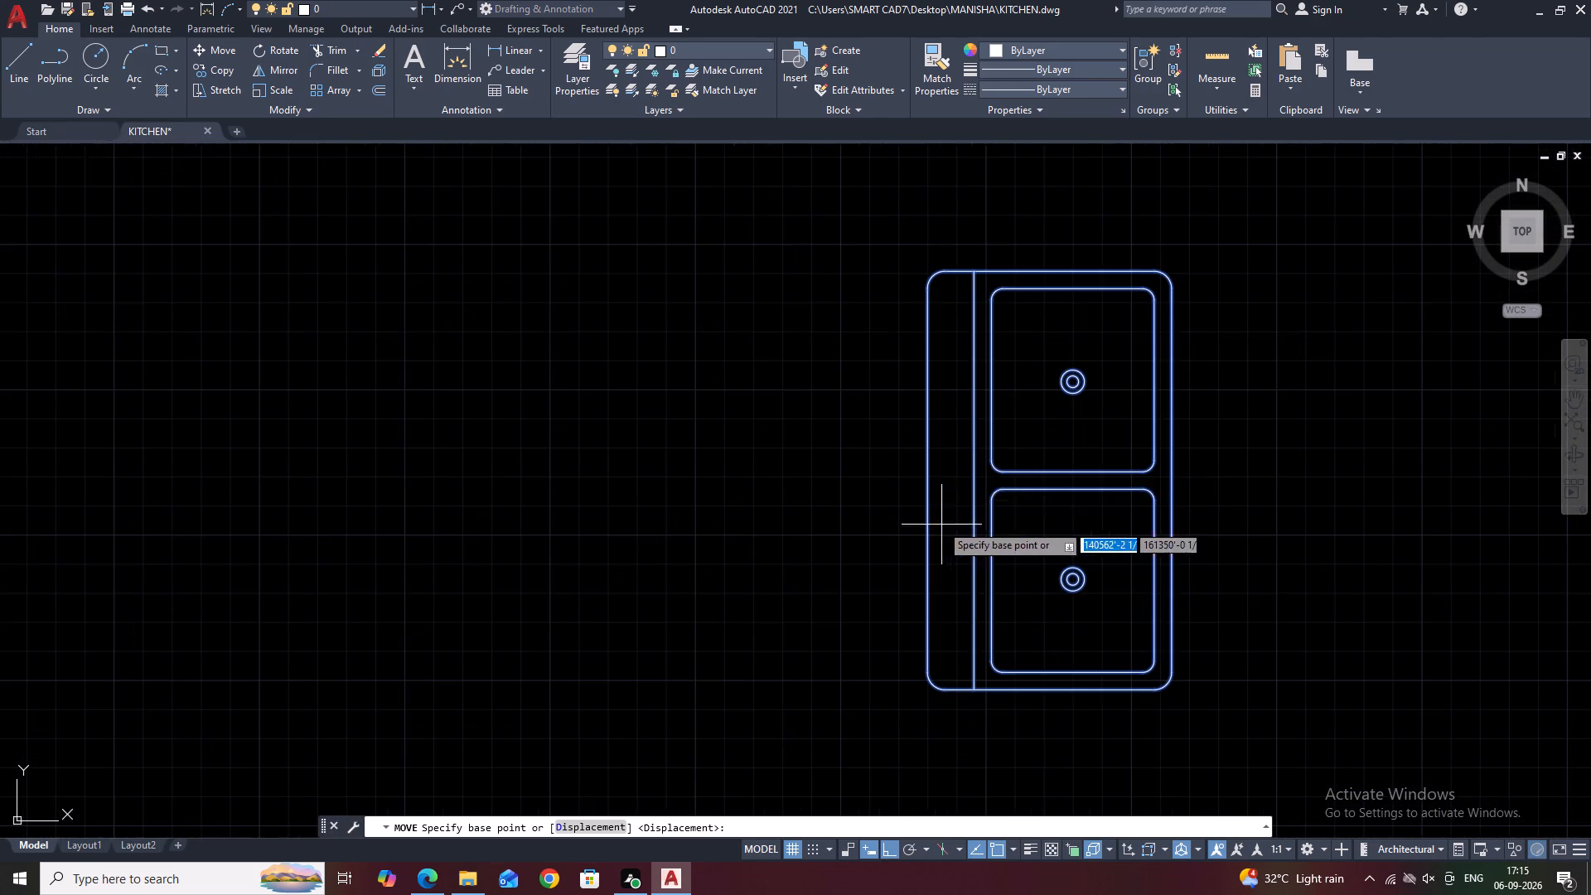
click(924, 467)
scroll(985, 547, down, 3)
scroll(862, 385, down, 2)
scroll(716, 345, up, 2)
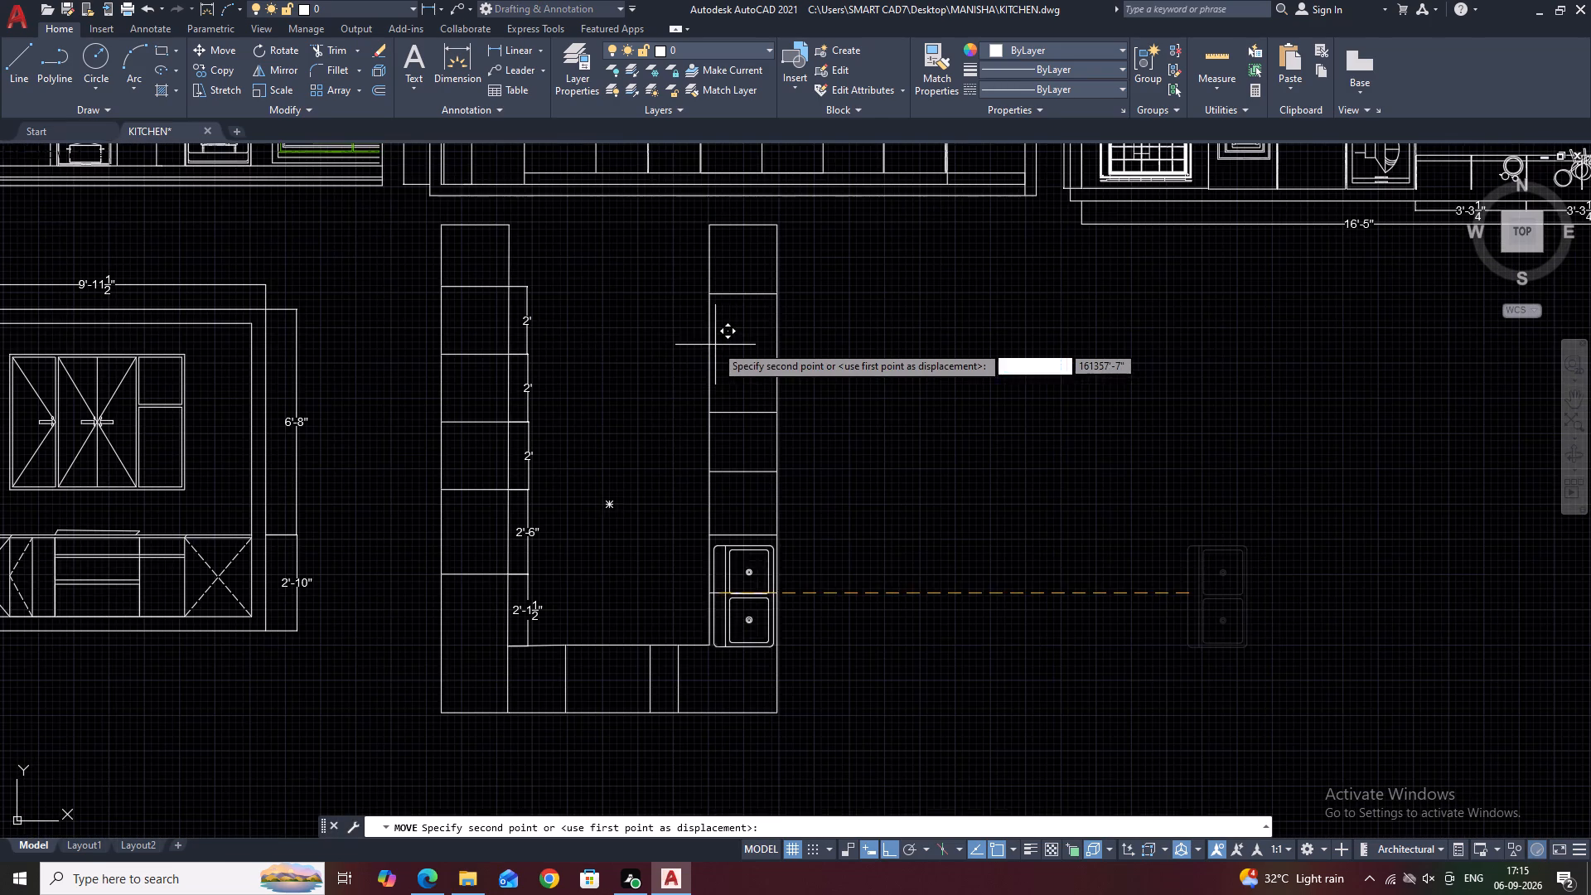
click(711, 344)
Move the sink slightly down and away from the leg's inner edge, with Ortho off, to centre it in its section.
scroll(727, 380, up, 2)
middle_drag(797, 409, 954, 504)
drag(981, 555, 970, 535)
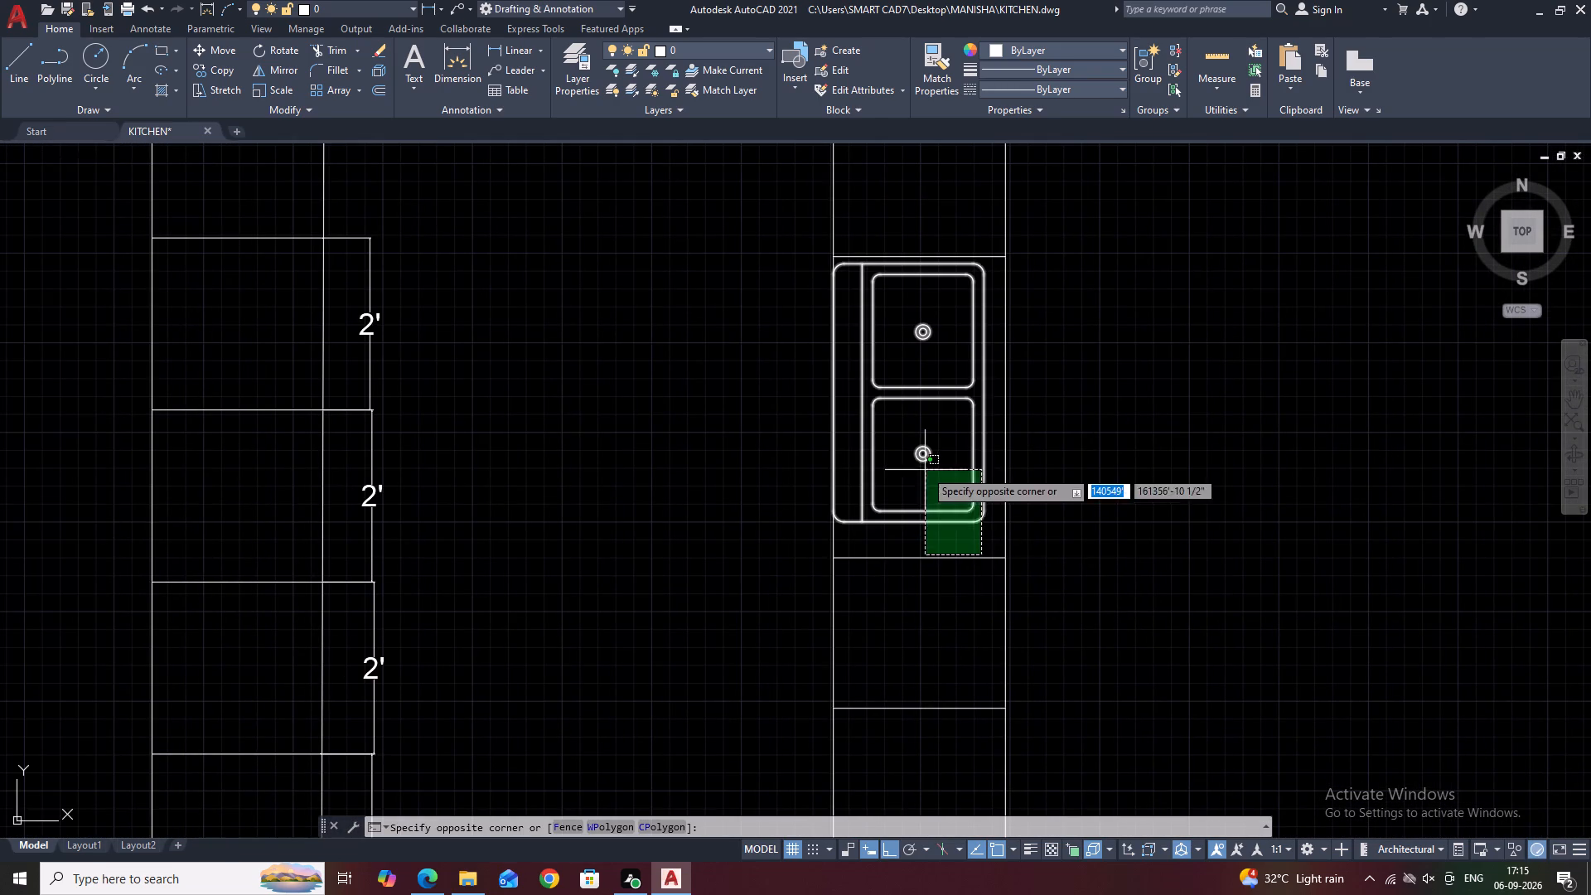
click(911, 461)
key(m)
key(space)
scroll(916, 481, up, 2)
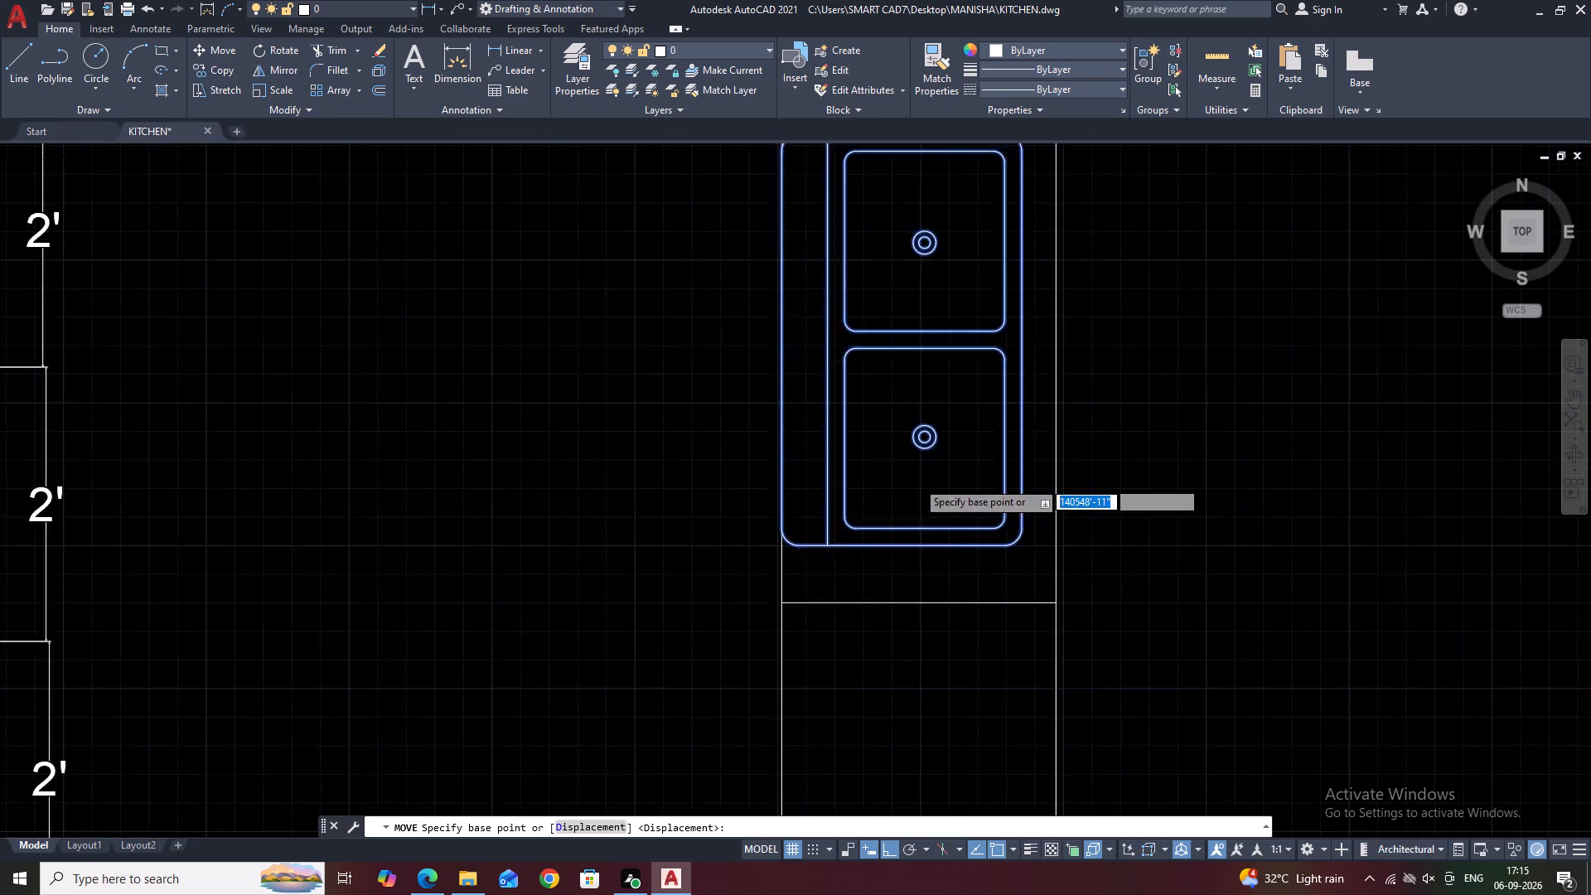
click(940, 419)
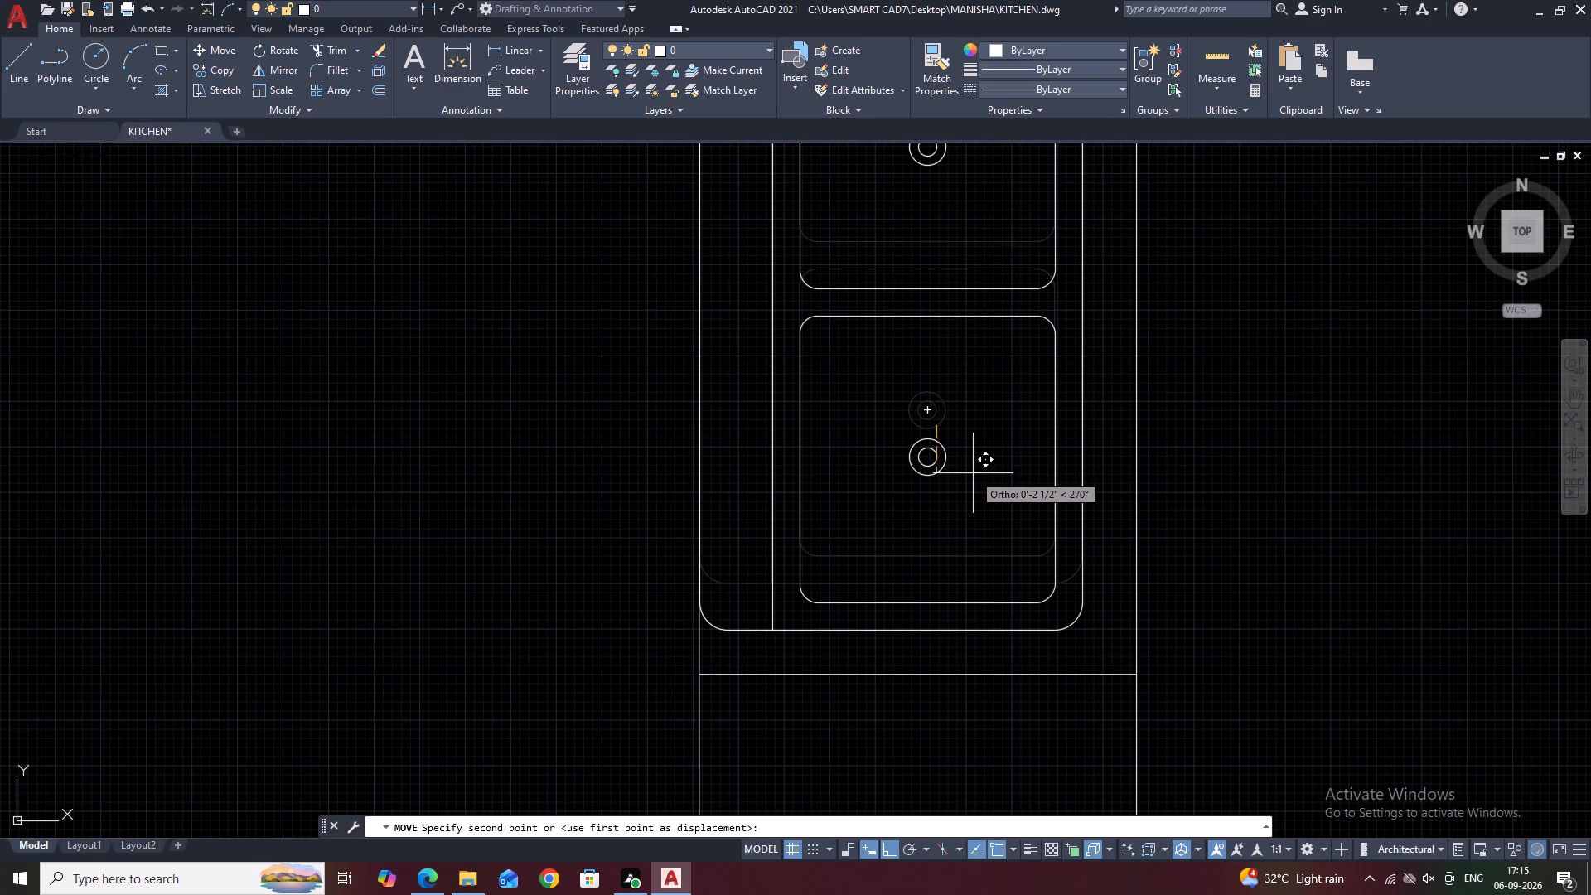
key(F8)
click(967, 475)
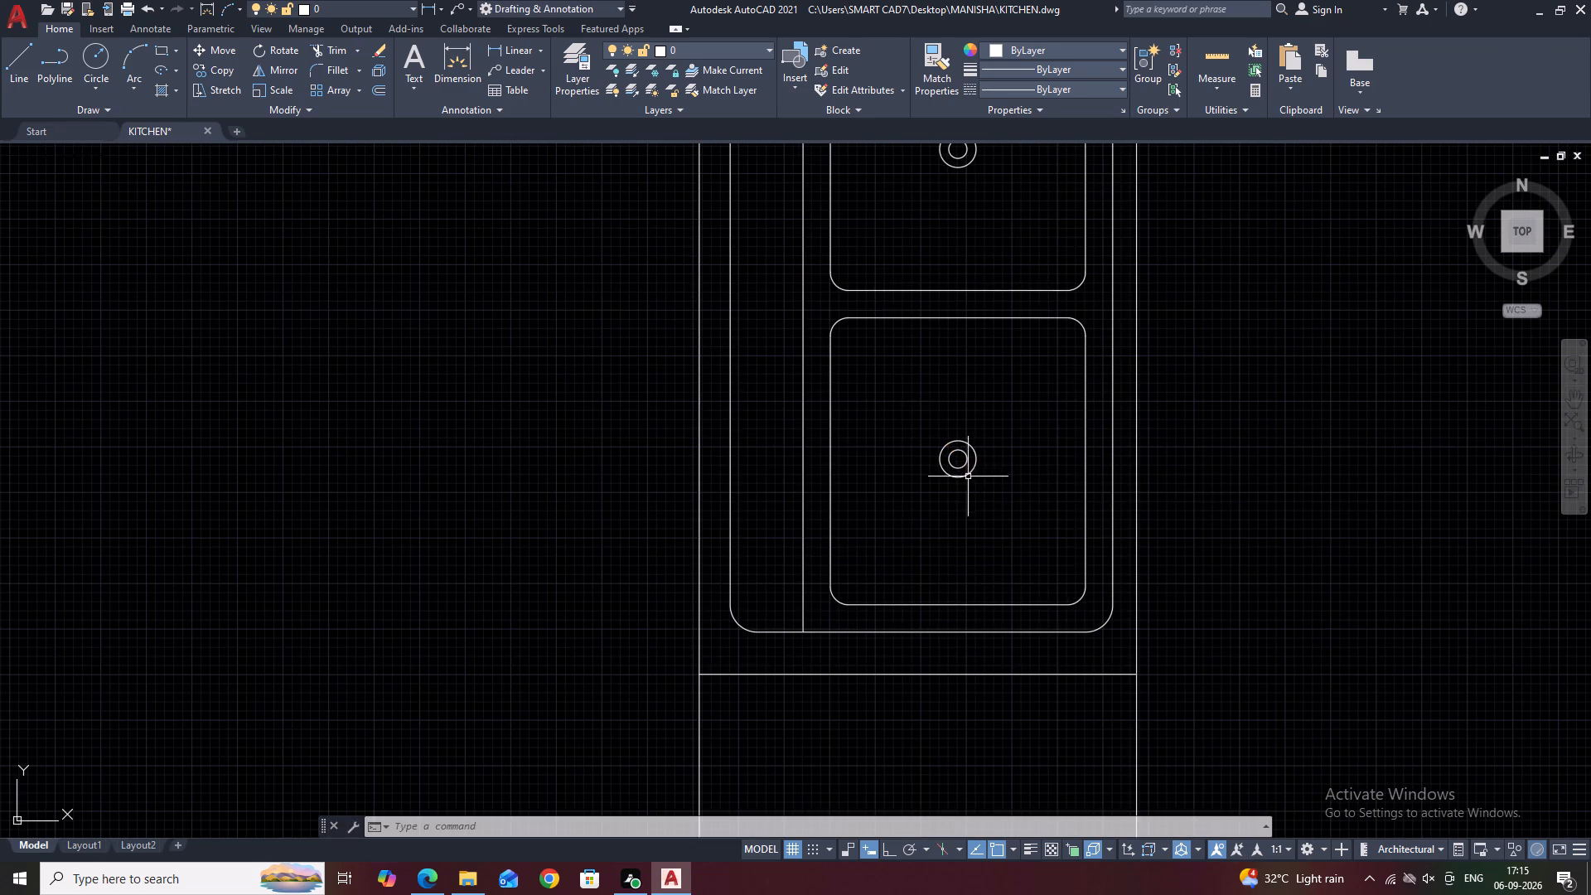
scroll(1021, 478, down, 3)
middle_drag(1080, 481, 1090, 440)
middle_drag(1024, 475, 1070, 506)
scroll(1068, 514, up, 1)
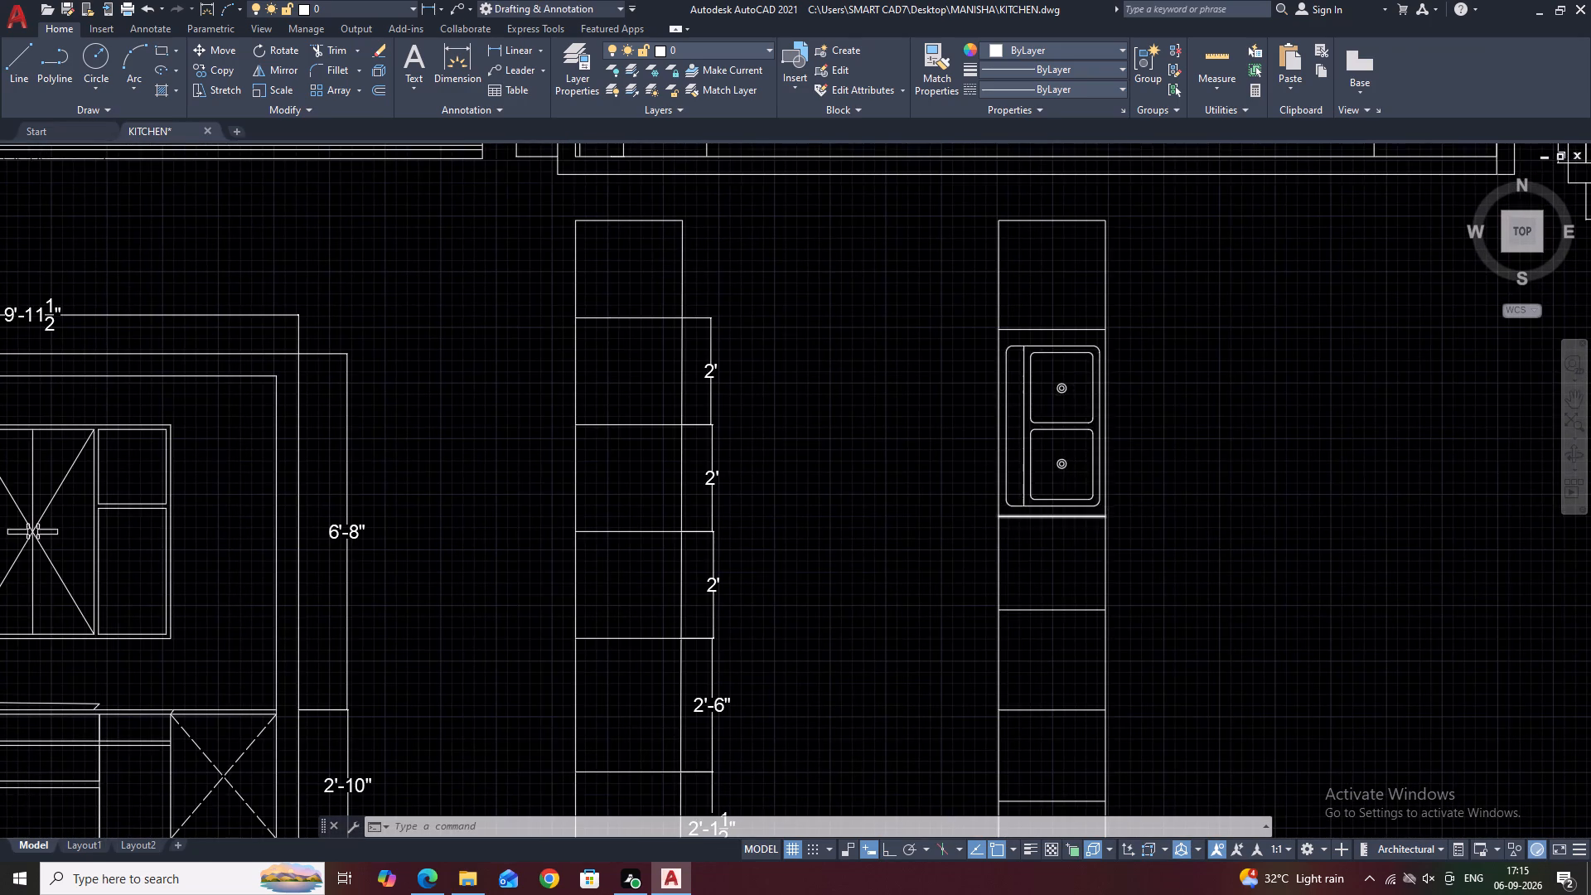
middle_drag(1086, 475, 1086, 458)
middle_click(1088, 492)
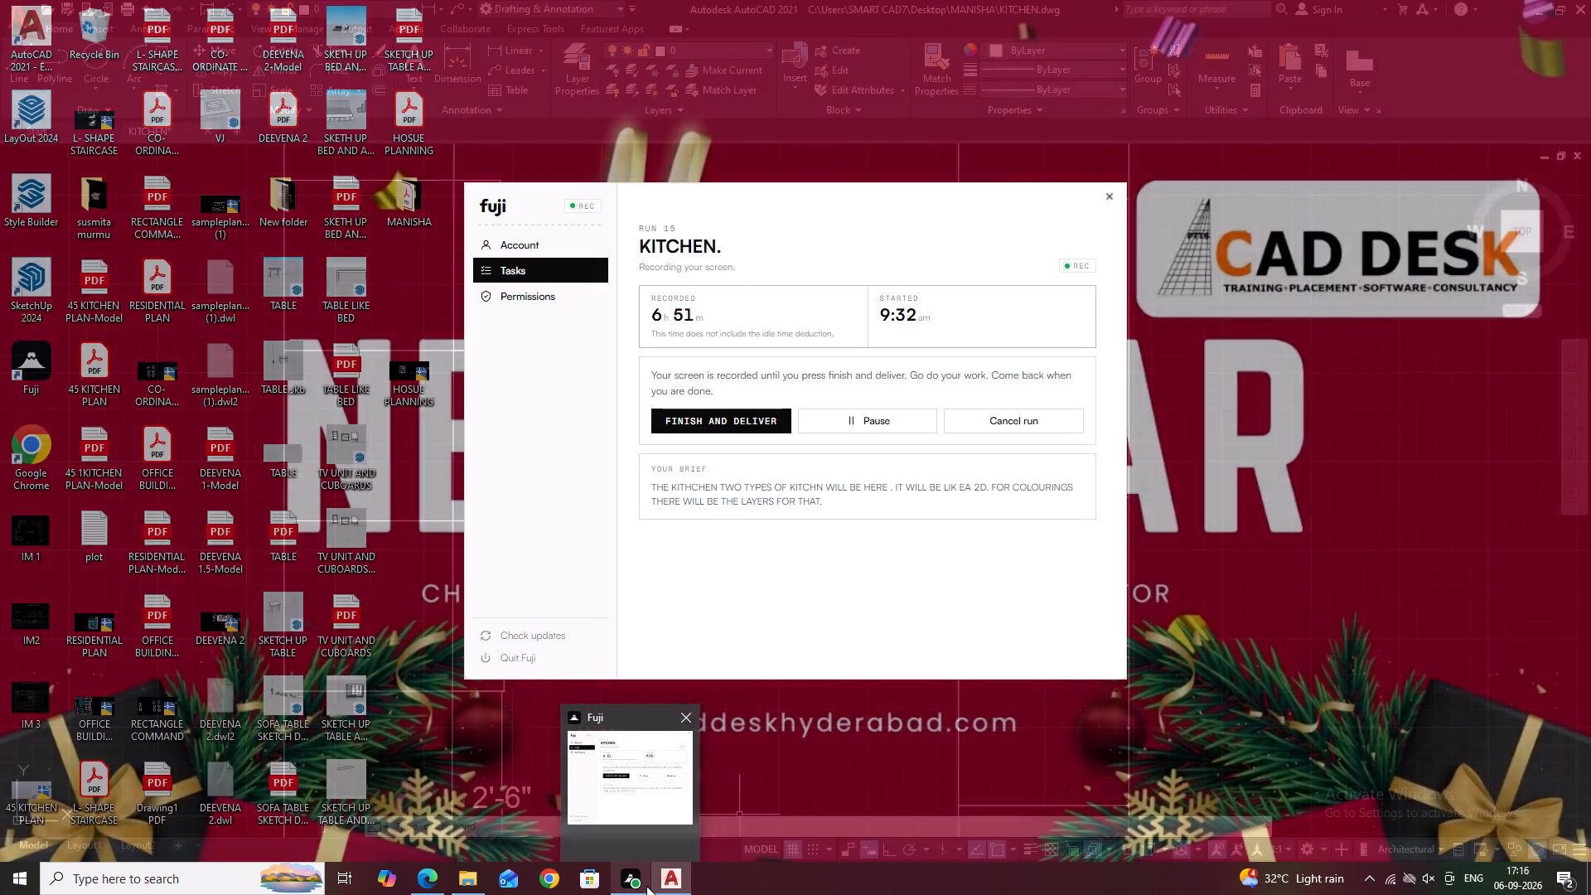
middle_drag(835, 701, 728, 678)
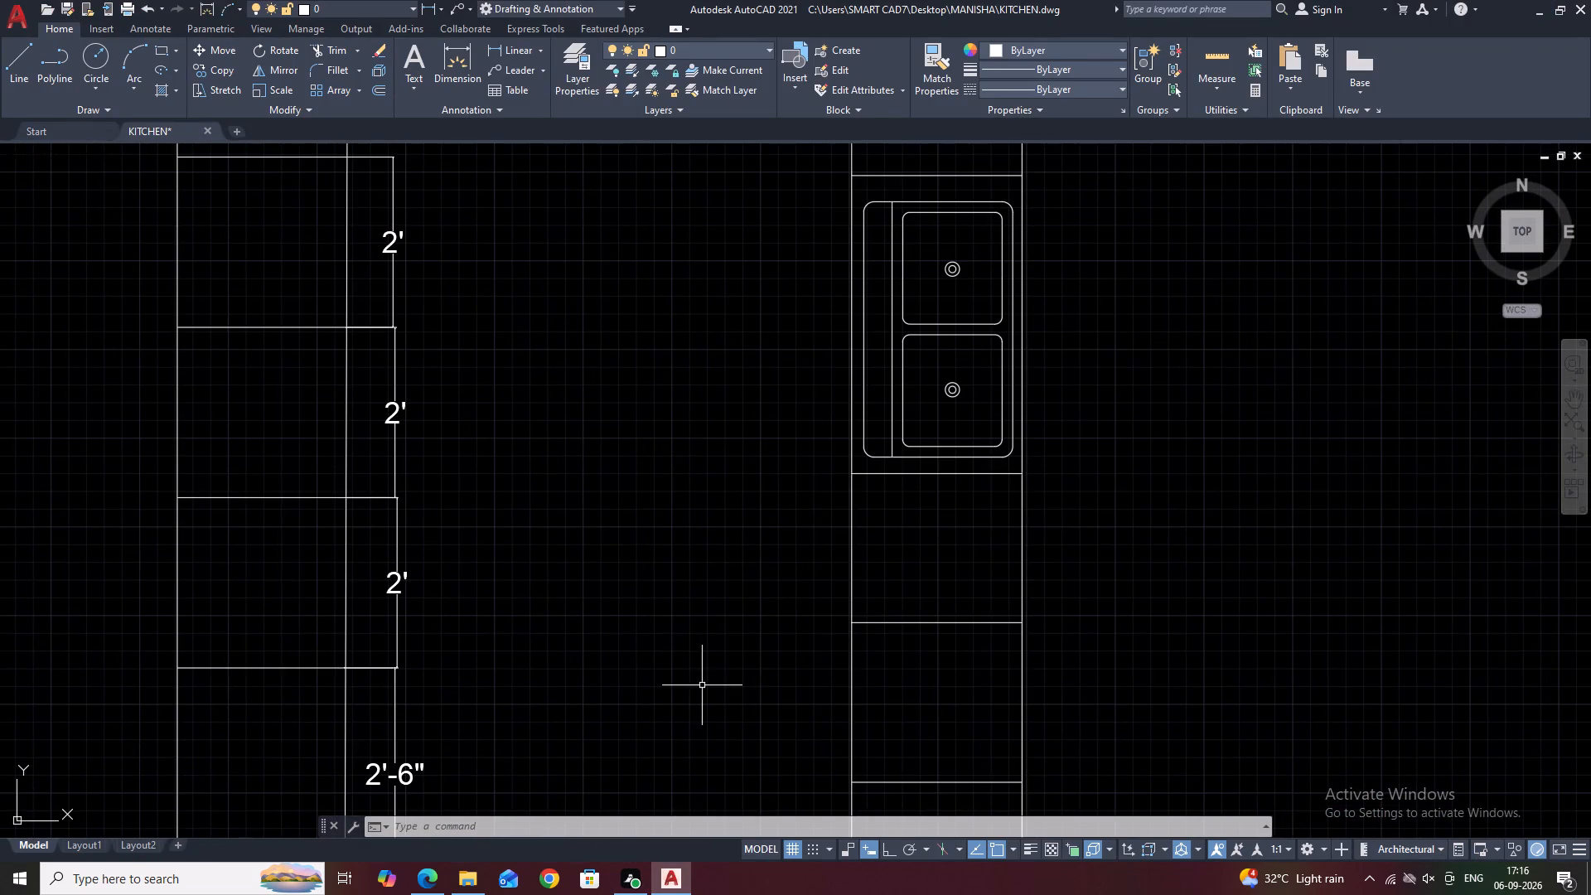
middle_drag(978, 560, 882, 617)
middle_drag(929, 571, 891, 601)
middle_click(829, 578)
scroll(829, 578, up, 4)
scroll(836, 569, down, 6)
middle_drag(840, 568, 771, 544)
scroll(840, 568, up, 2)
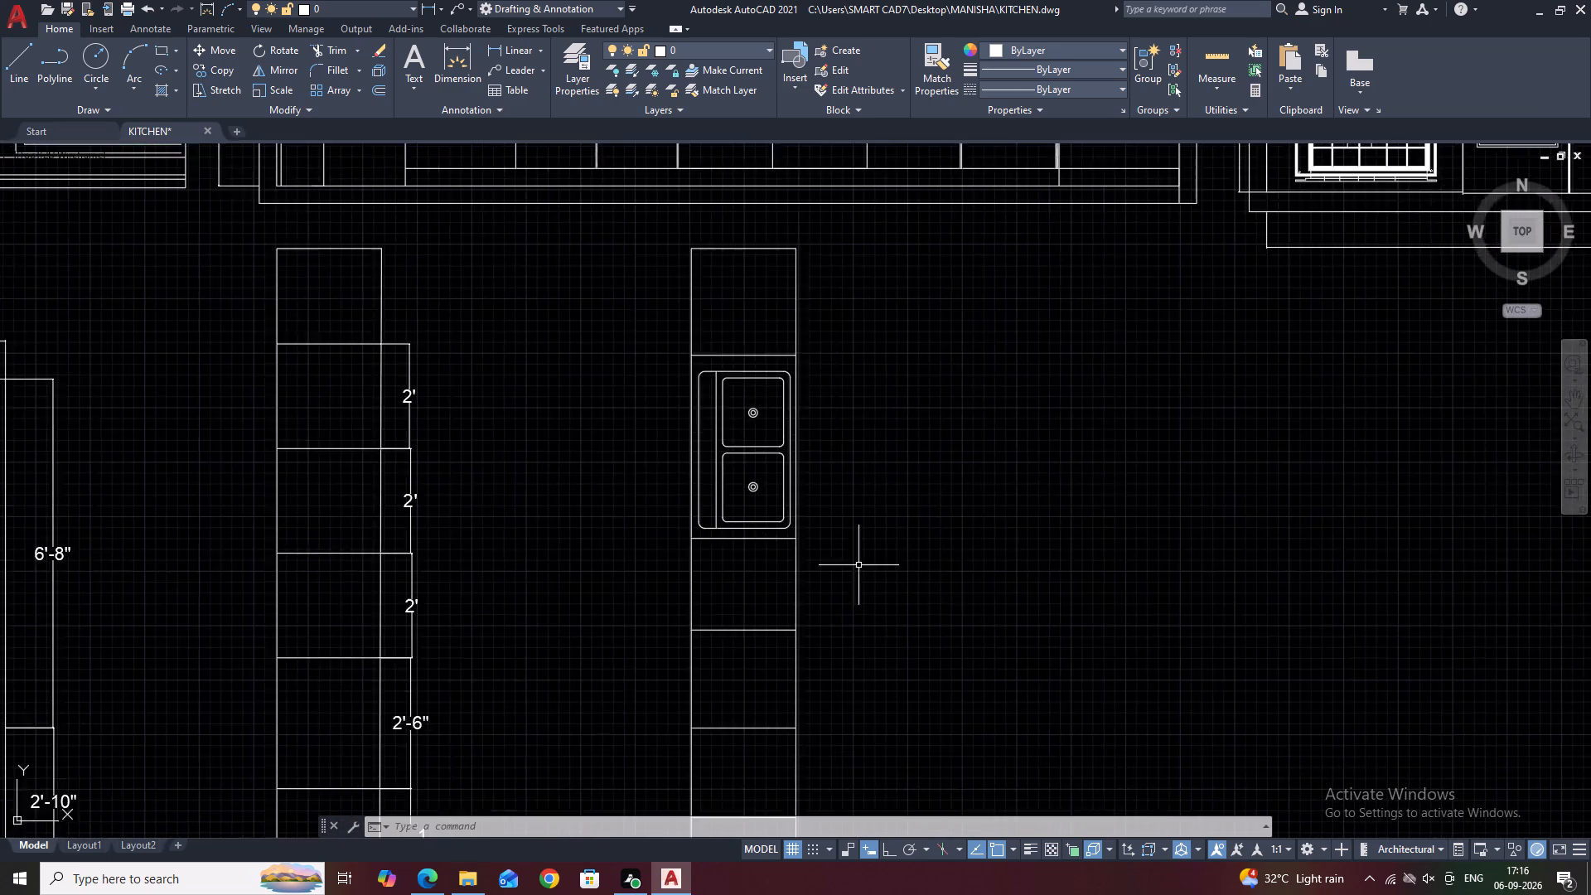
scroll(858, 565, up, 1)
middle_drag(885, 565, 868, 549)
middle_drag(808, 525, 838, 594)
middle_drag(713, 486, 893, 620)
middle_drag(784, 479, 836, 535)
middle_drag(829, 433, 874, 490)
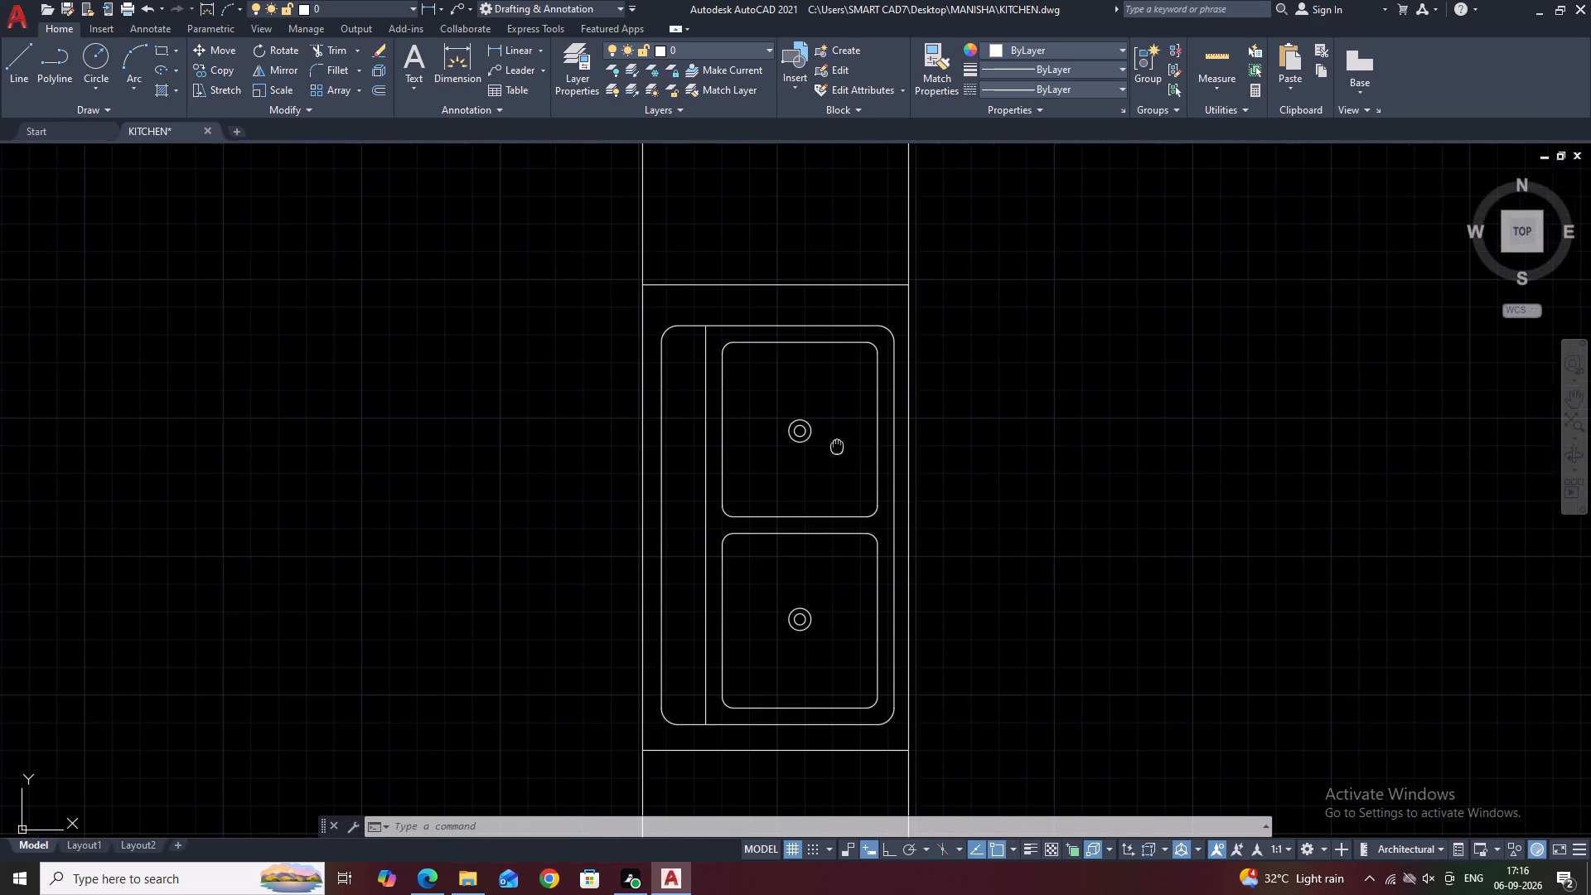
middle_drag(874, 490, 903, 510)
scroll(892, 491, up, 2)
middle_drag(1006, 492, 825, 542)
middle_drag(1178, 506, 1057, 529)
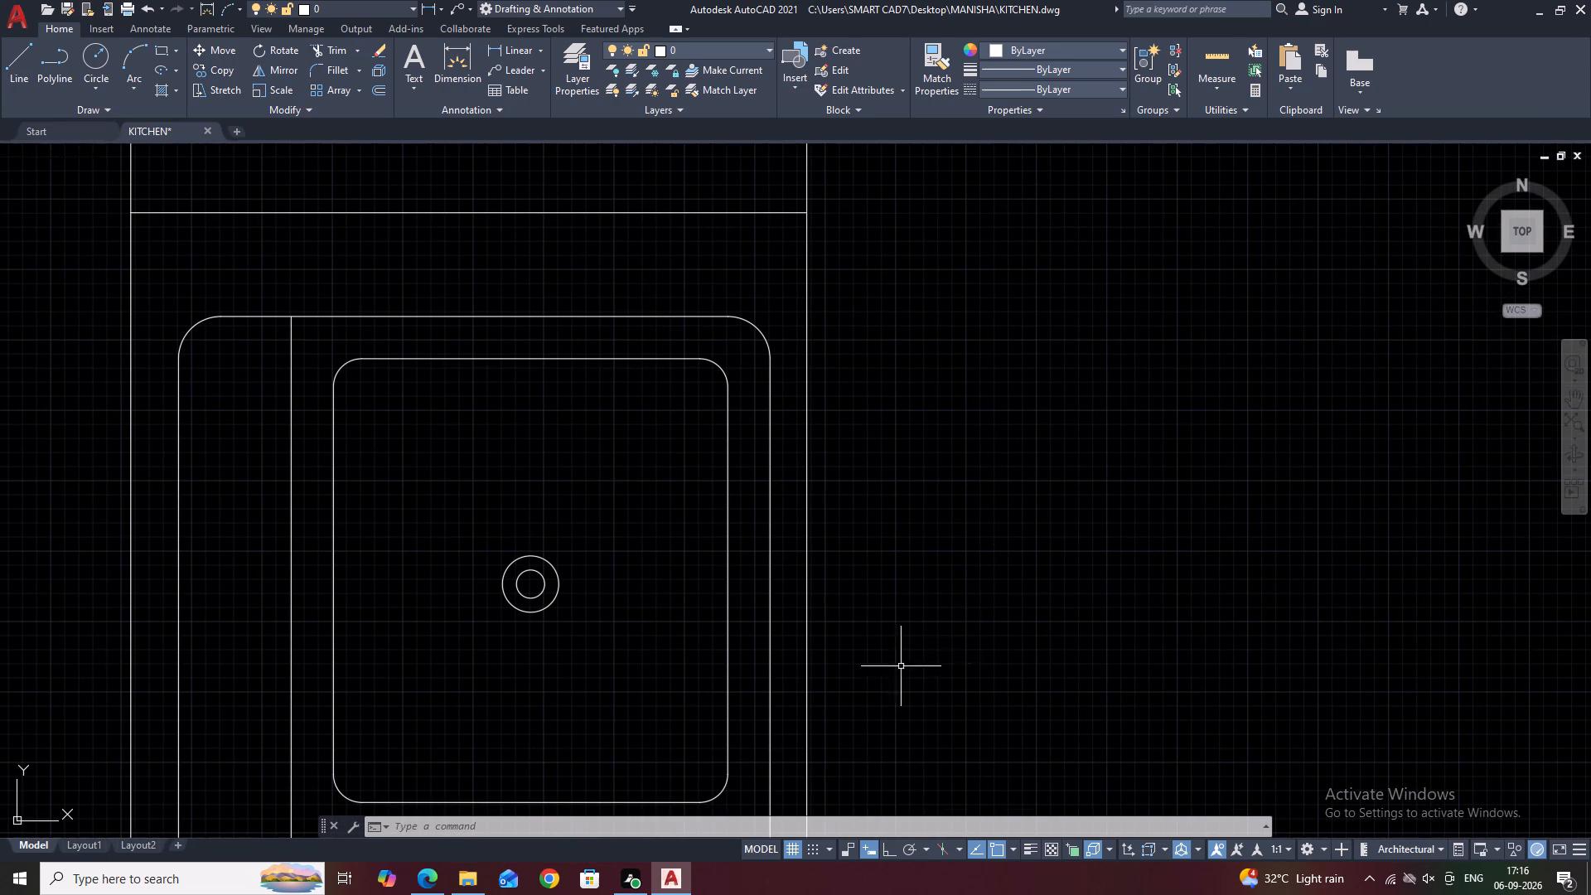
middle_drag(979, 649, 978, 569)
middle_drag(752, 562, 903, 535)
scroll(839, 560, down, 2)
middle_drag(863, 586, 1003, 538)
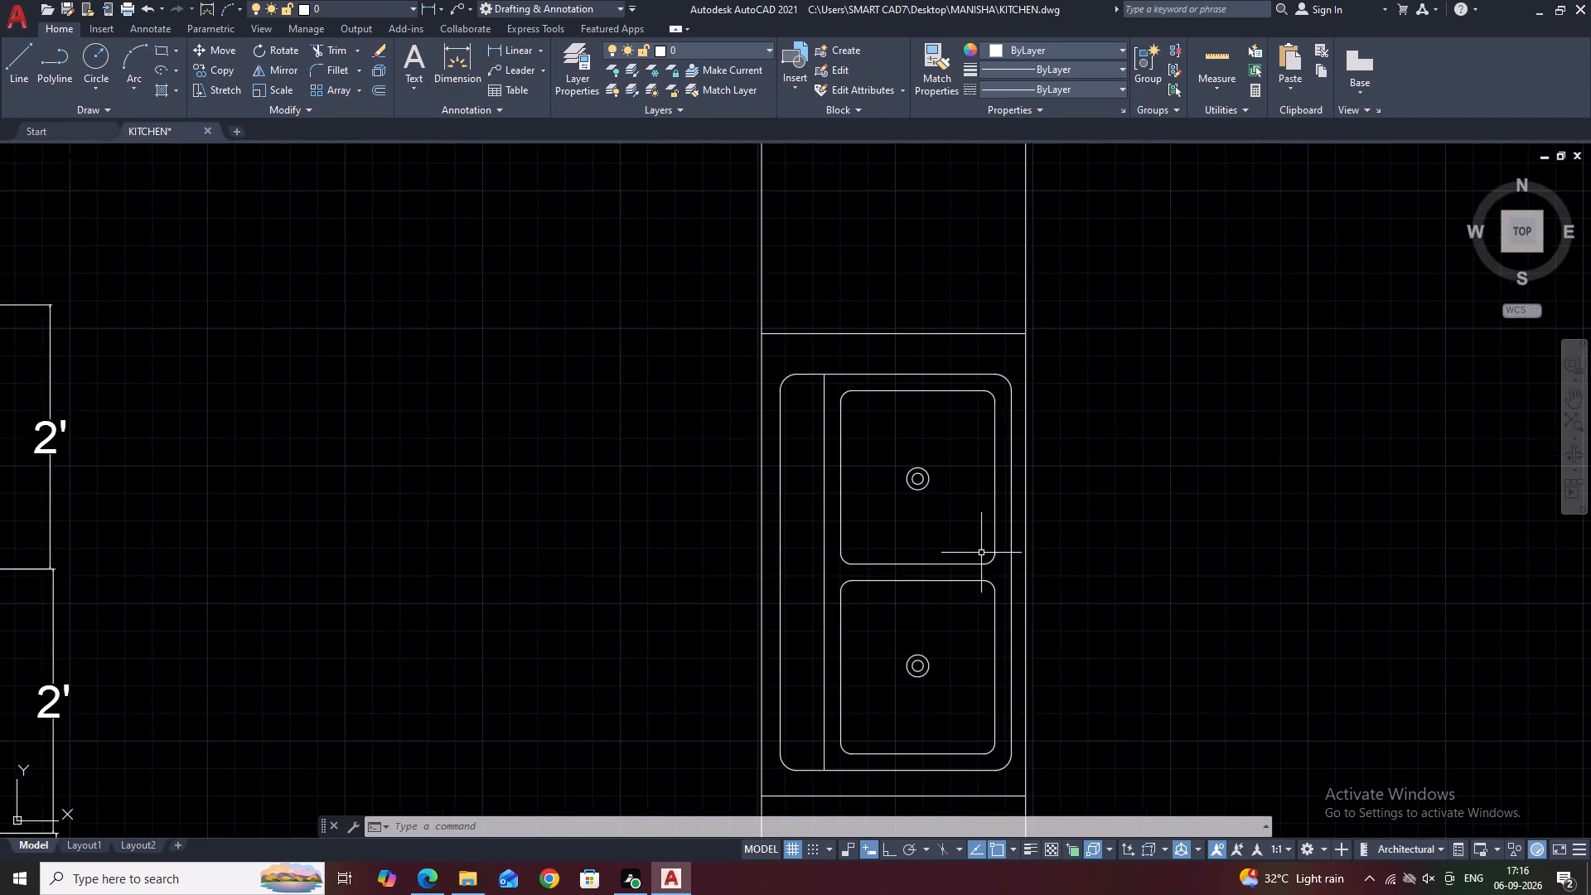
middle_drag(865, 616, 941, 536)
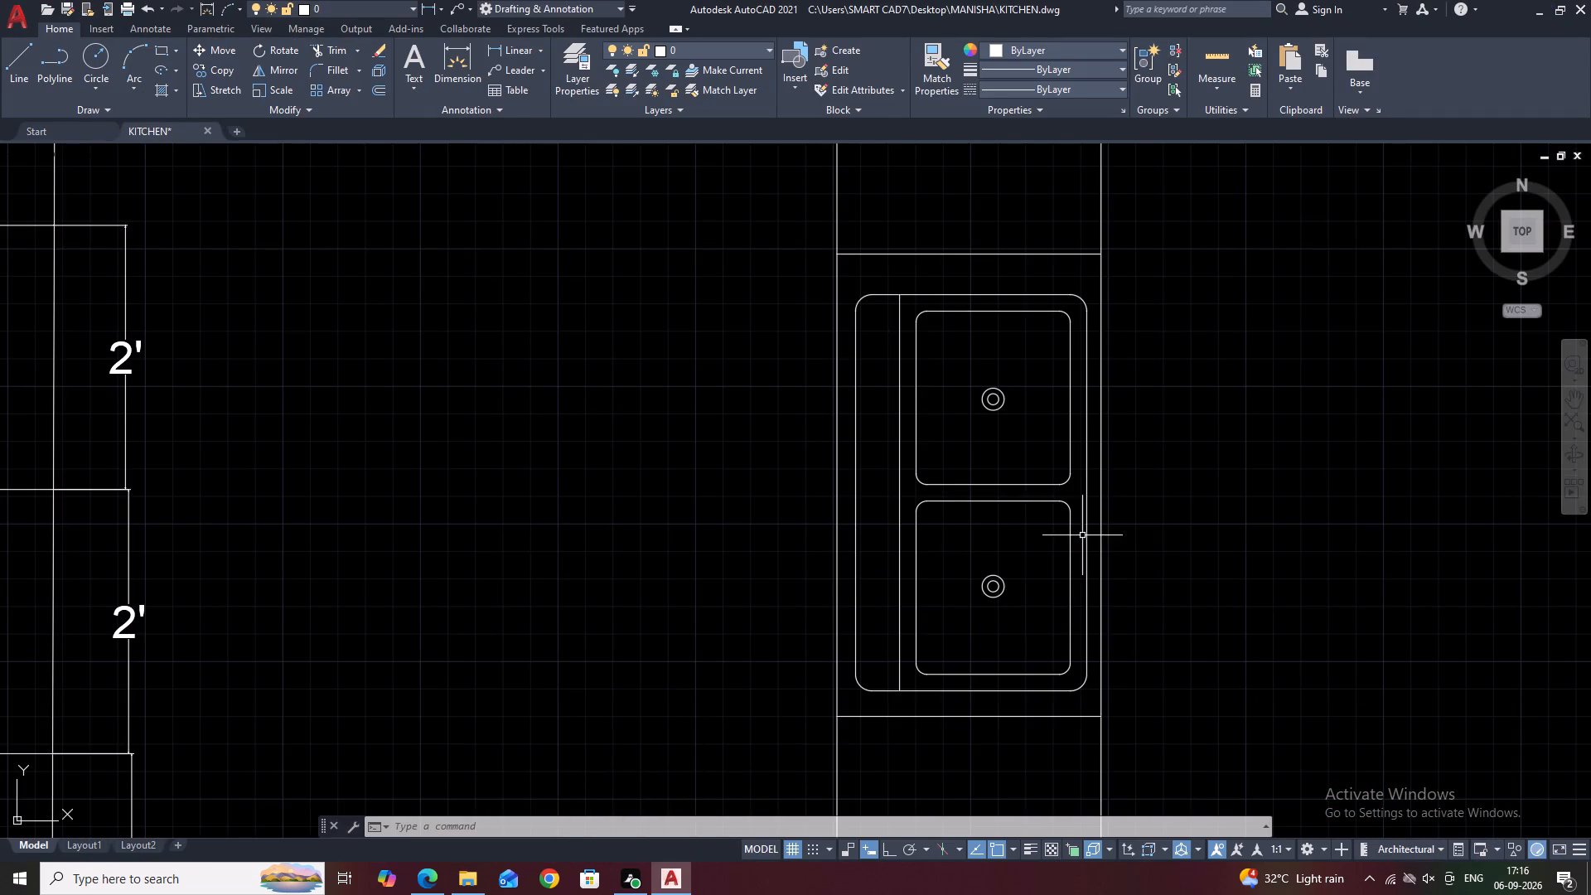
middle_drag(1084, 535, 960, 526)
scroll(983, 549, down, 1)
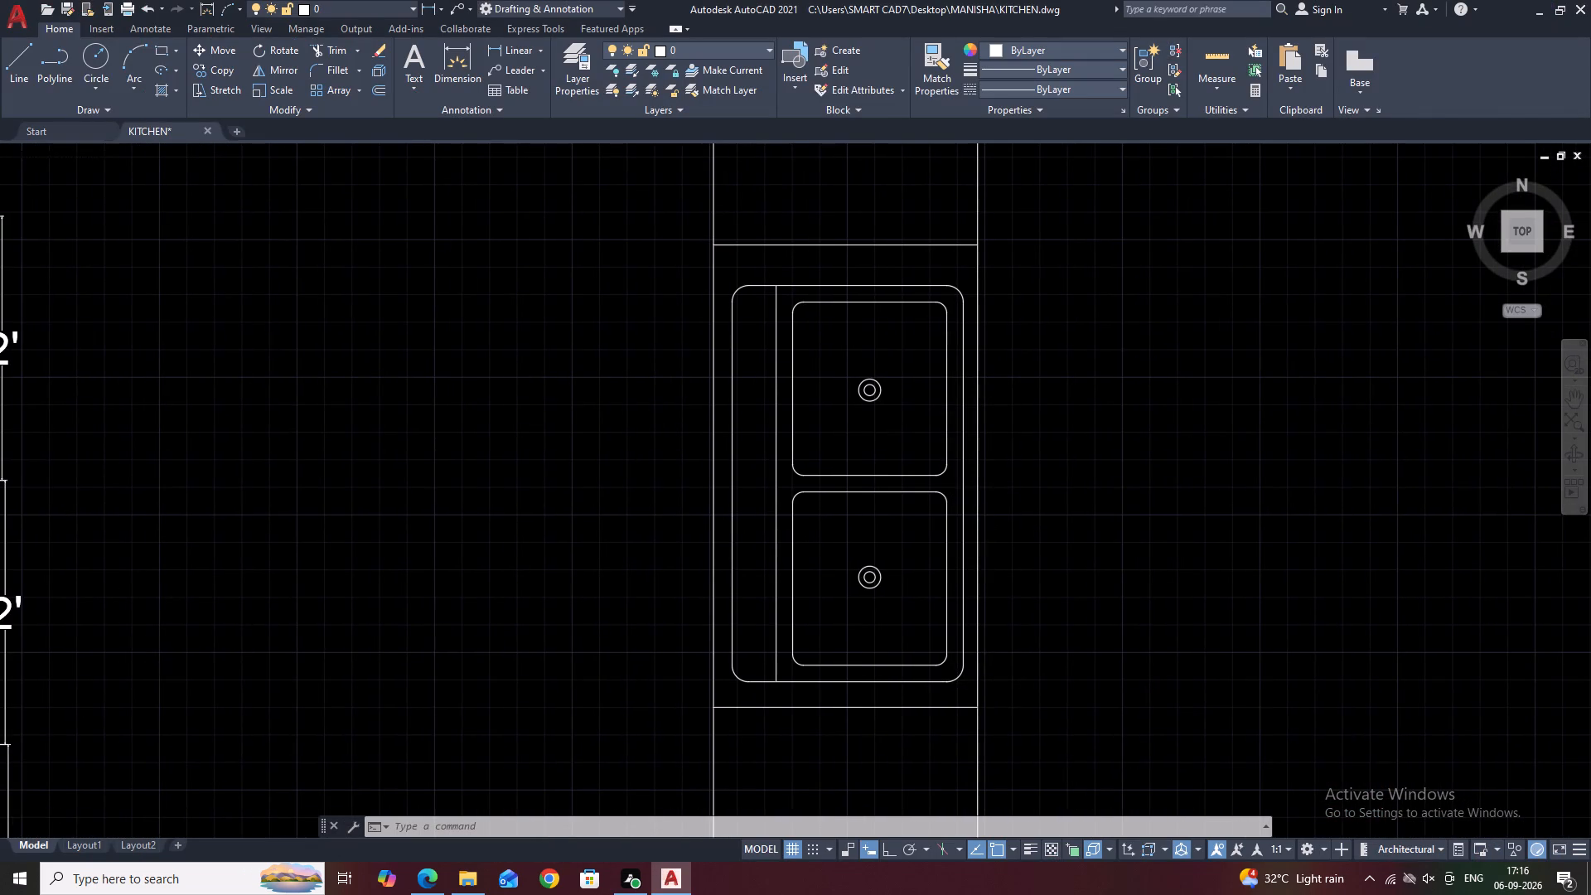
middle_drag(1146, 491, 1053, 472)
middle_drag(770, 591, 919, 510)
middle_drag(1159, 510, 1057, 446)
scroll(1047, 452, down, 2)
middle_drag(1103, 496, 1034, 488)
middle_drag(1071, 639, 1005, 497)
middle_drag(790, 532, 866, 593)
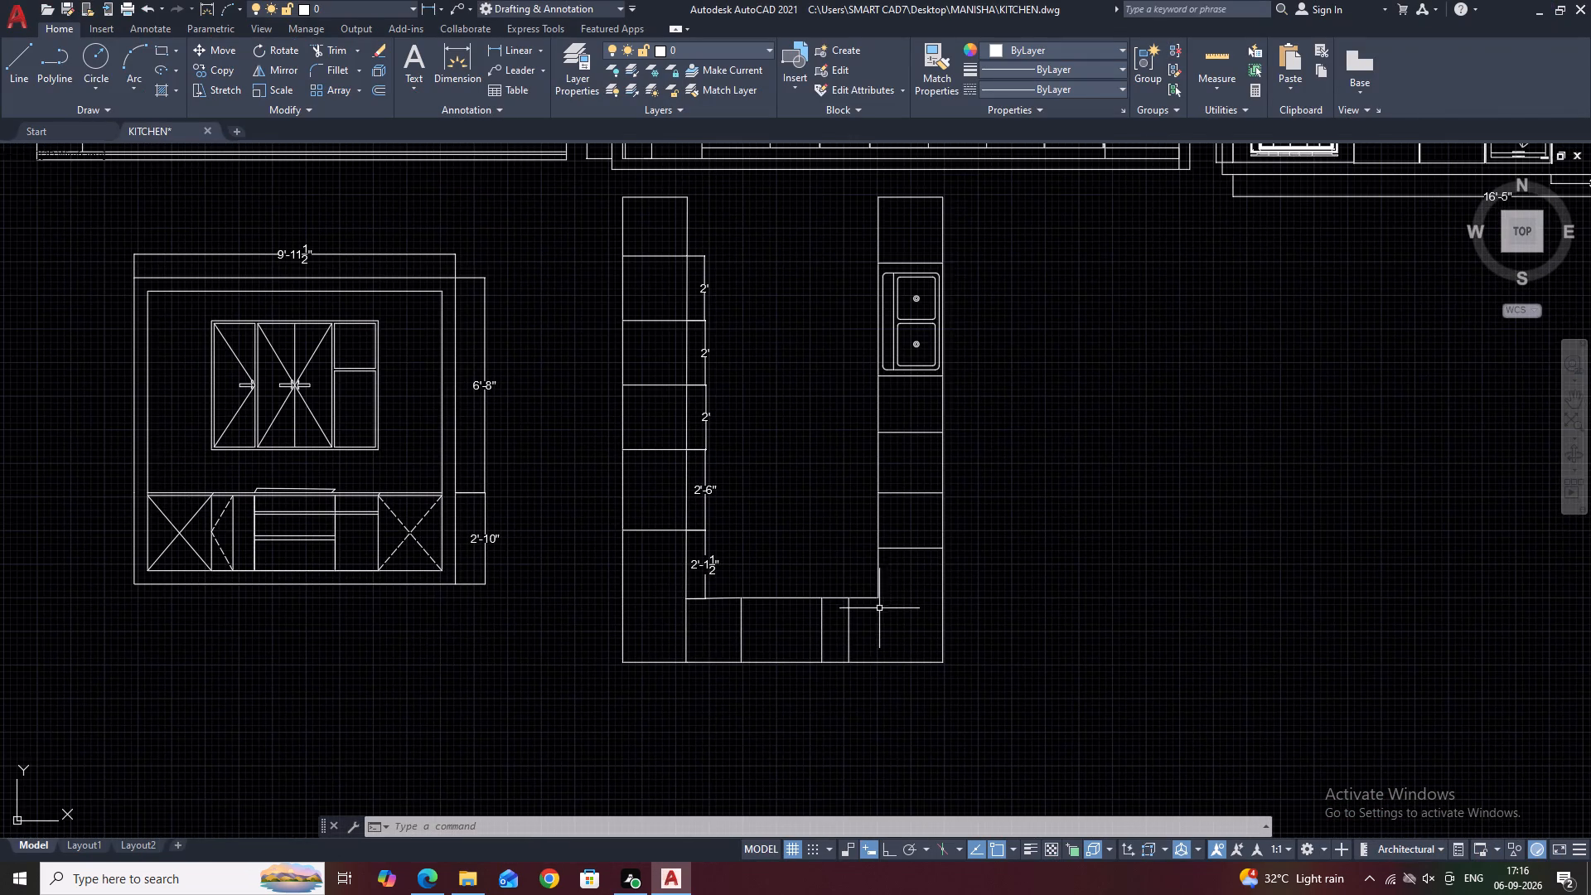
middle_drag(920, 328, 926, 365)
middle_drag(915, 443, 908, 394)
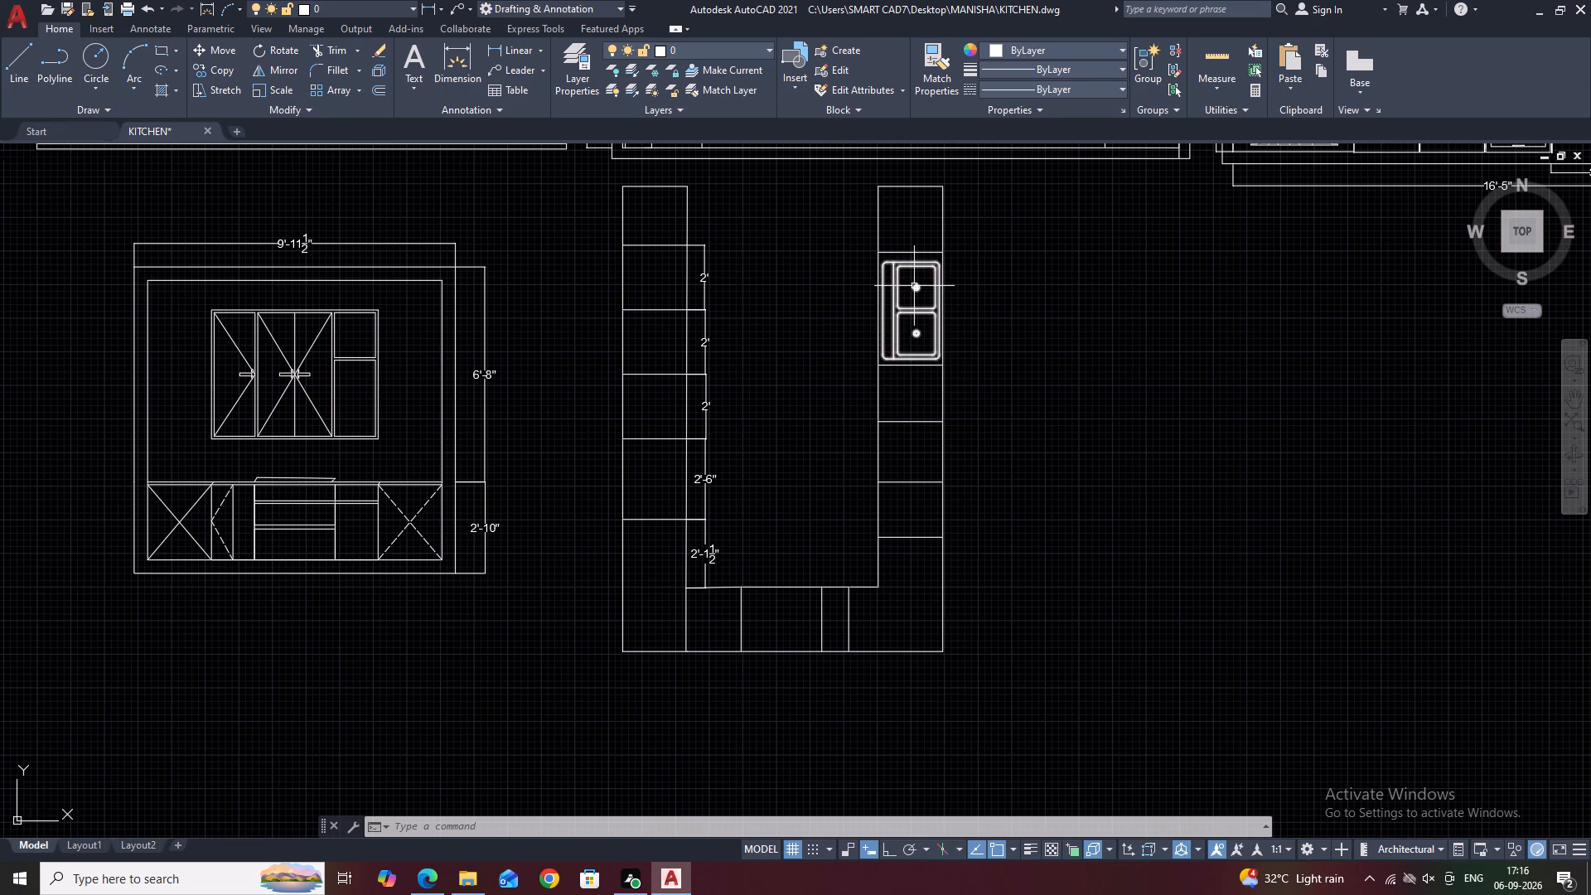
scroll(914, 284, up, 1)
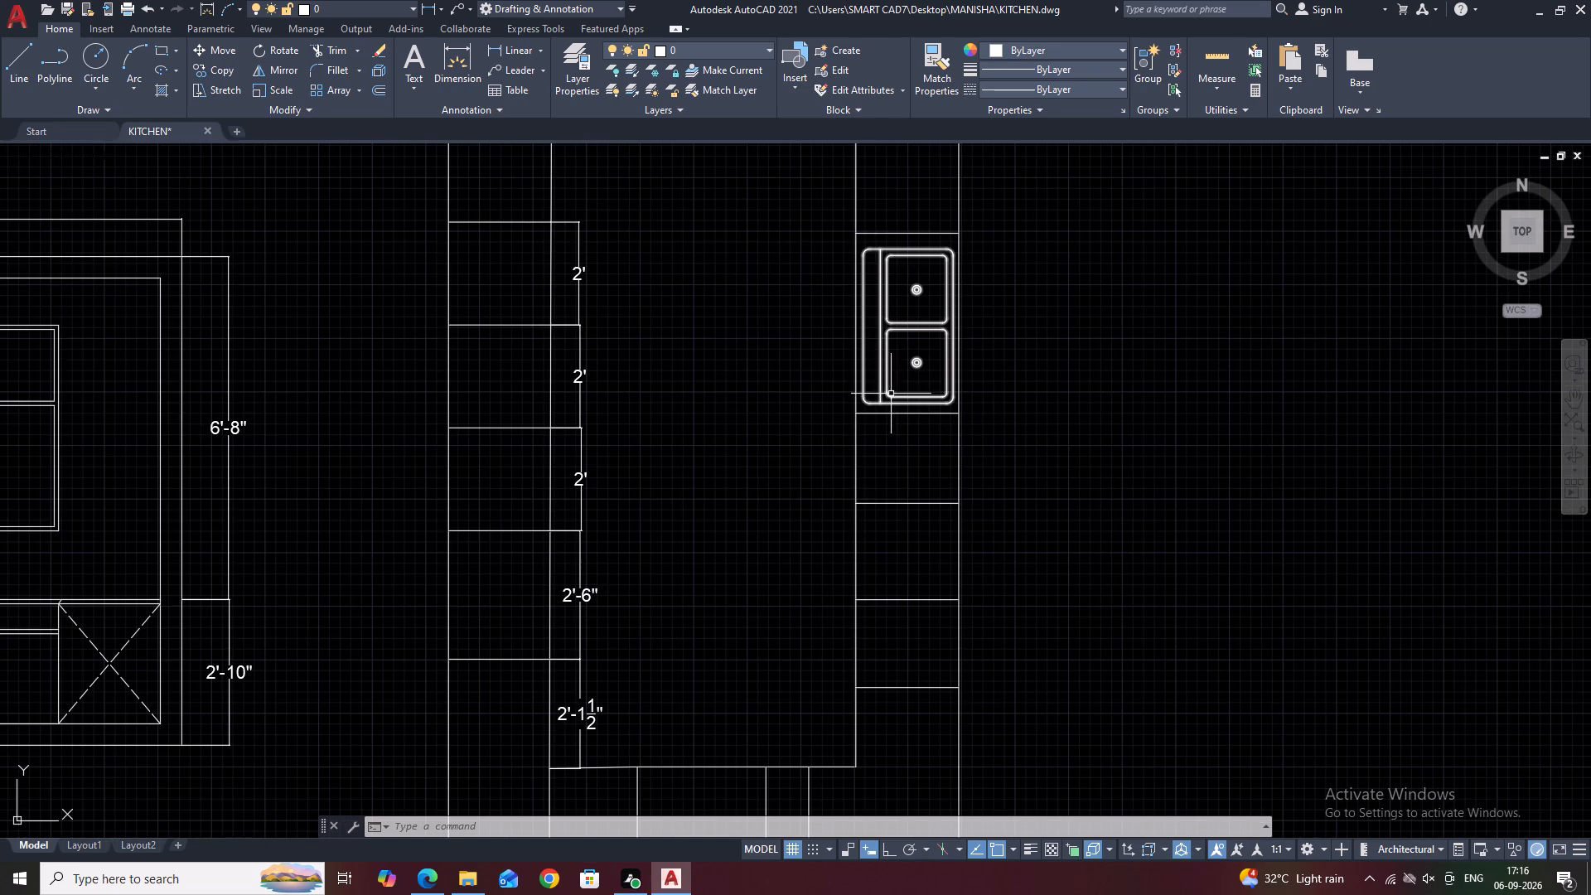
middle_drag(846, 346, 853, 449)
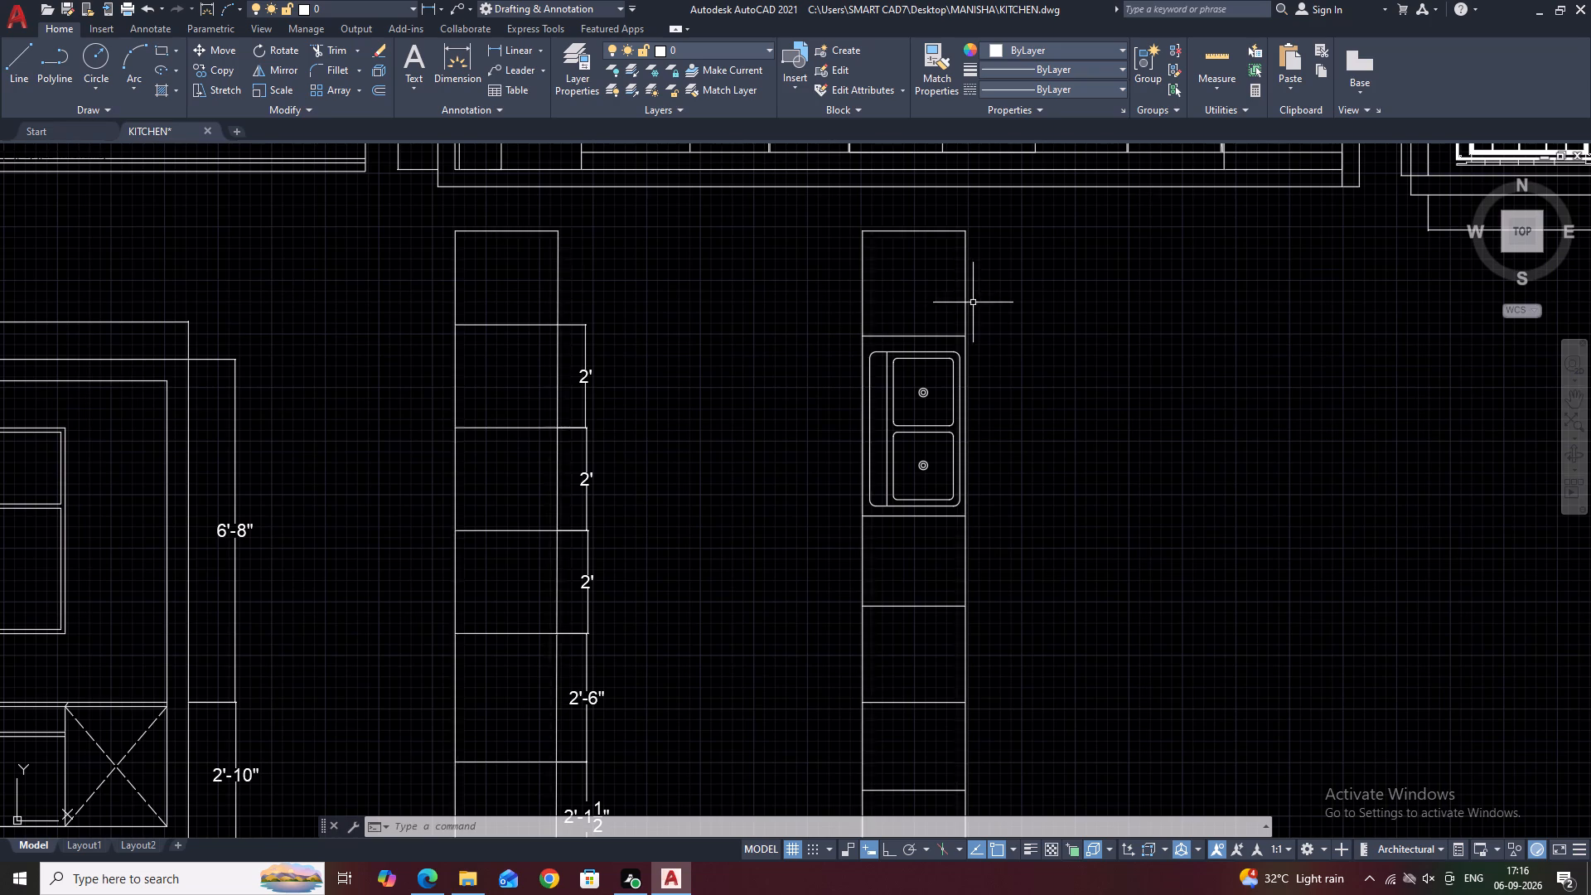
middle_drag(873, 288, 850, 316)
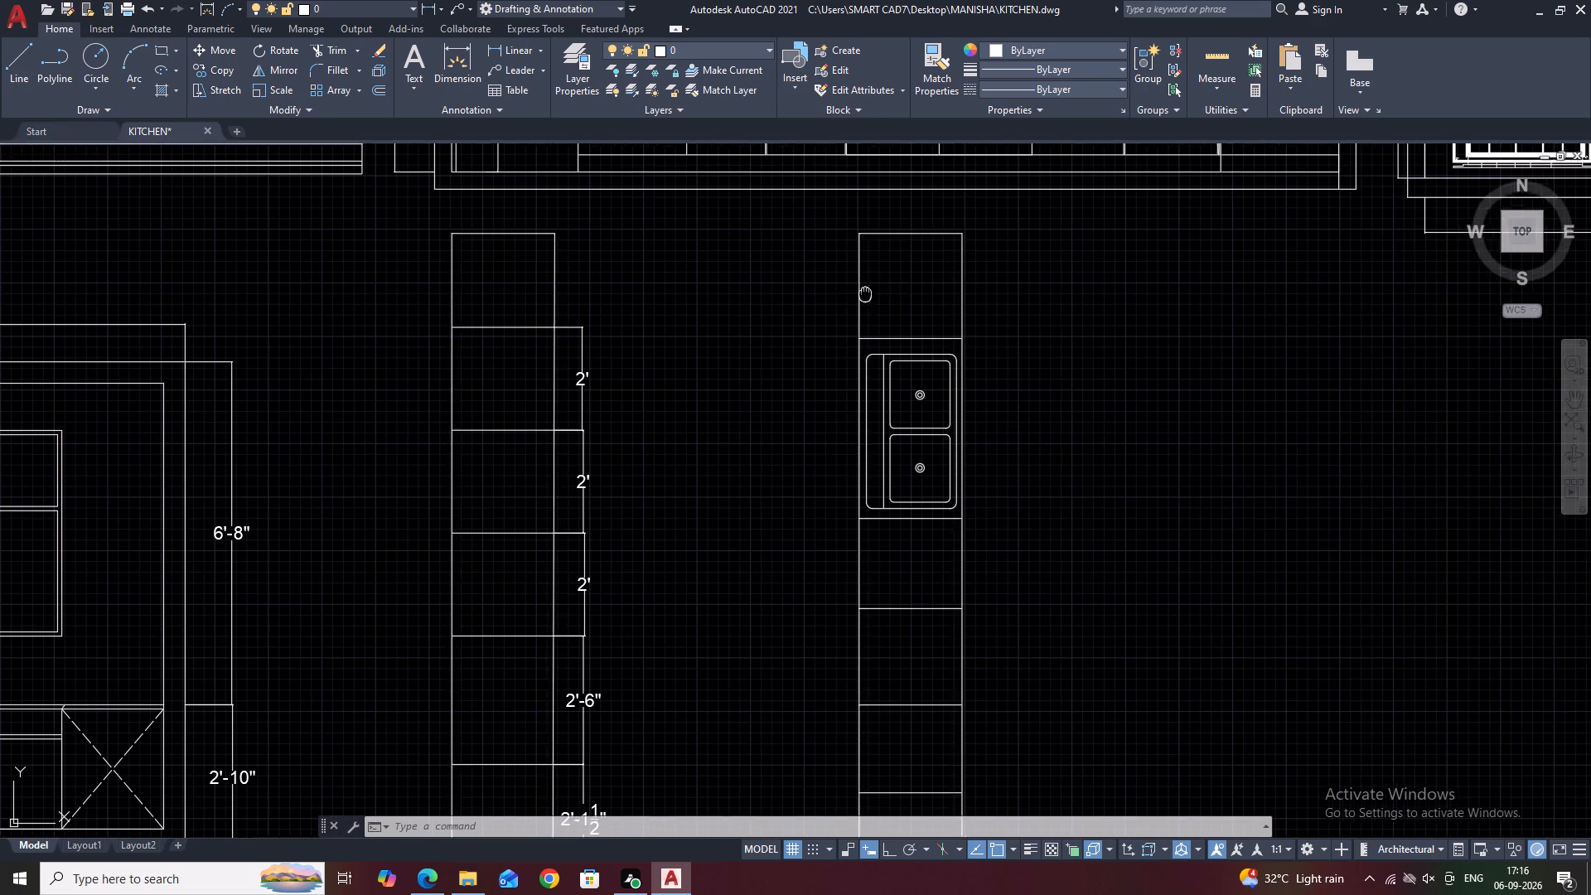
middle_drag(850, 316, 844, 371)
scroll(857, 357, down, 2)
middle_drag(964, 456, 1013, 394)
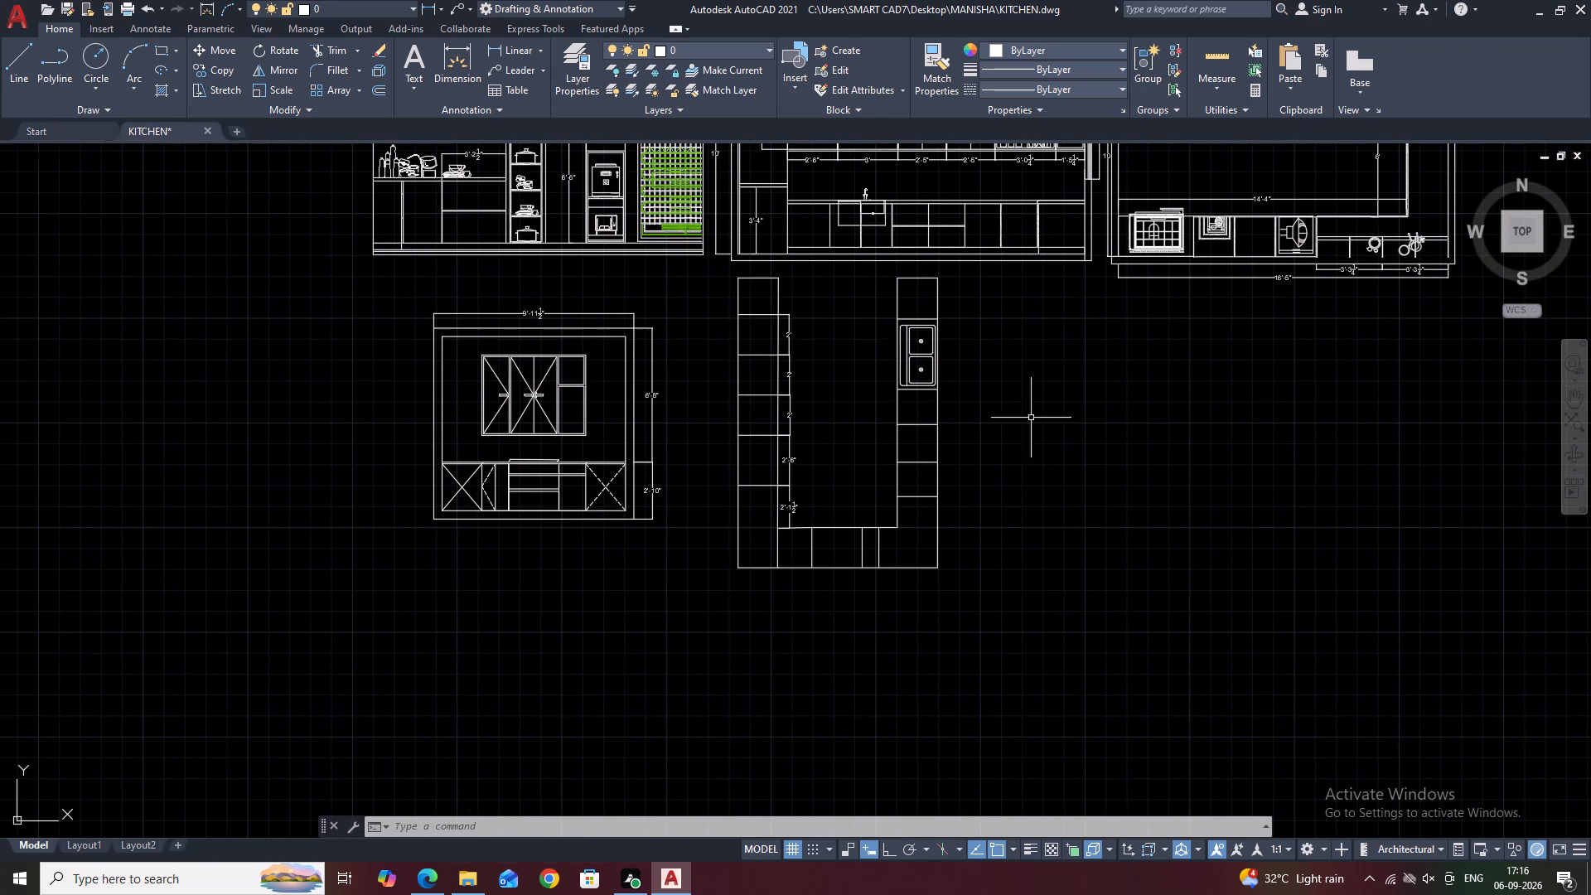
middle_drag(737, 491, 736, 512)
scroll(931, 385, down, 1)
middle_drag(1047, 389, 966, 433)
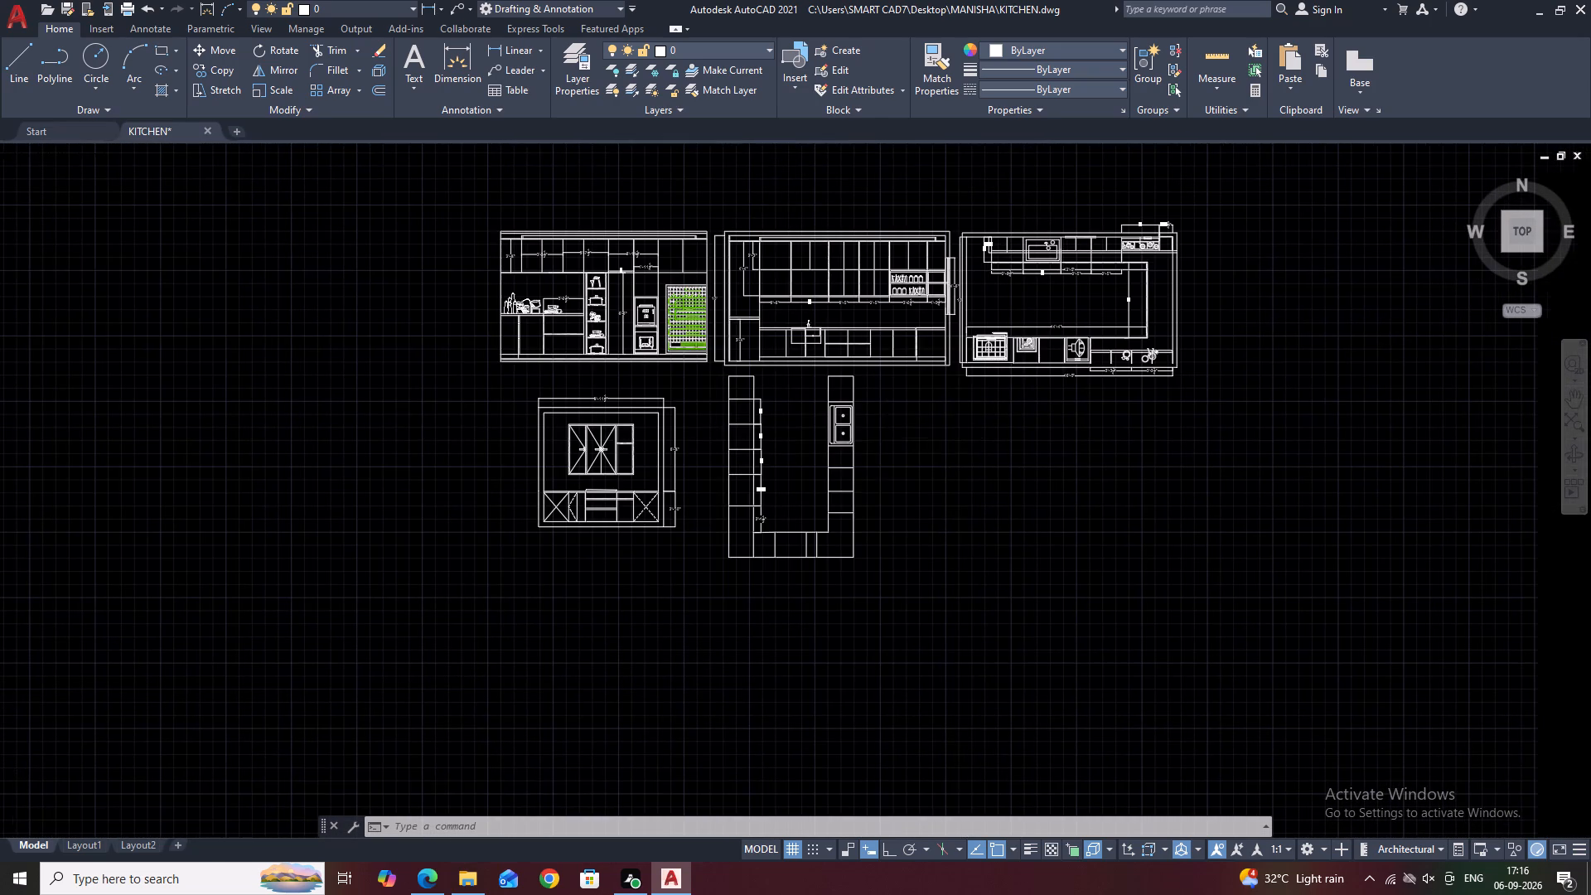
Add single-line text "TENDOM BOX", about 10.5" high at 0° rotation, in the empty space beside the U-shaped plan.
middle_drag(924, 470, 922, 416)
middle_drag(936, 453, 776, 417)
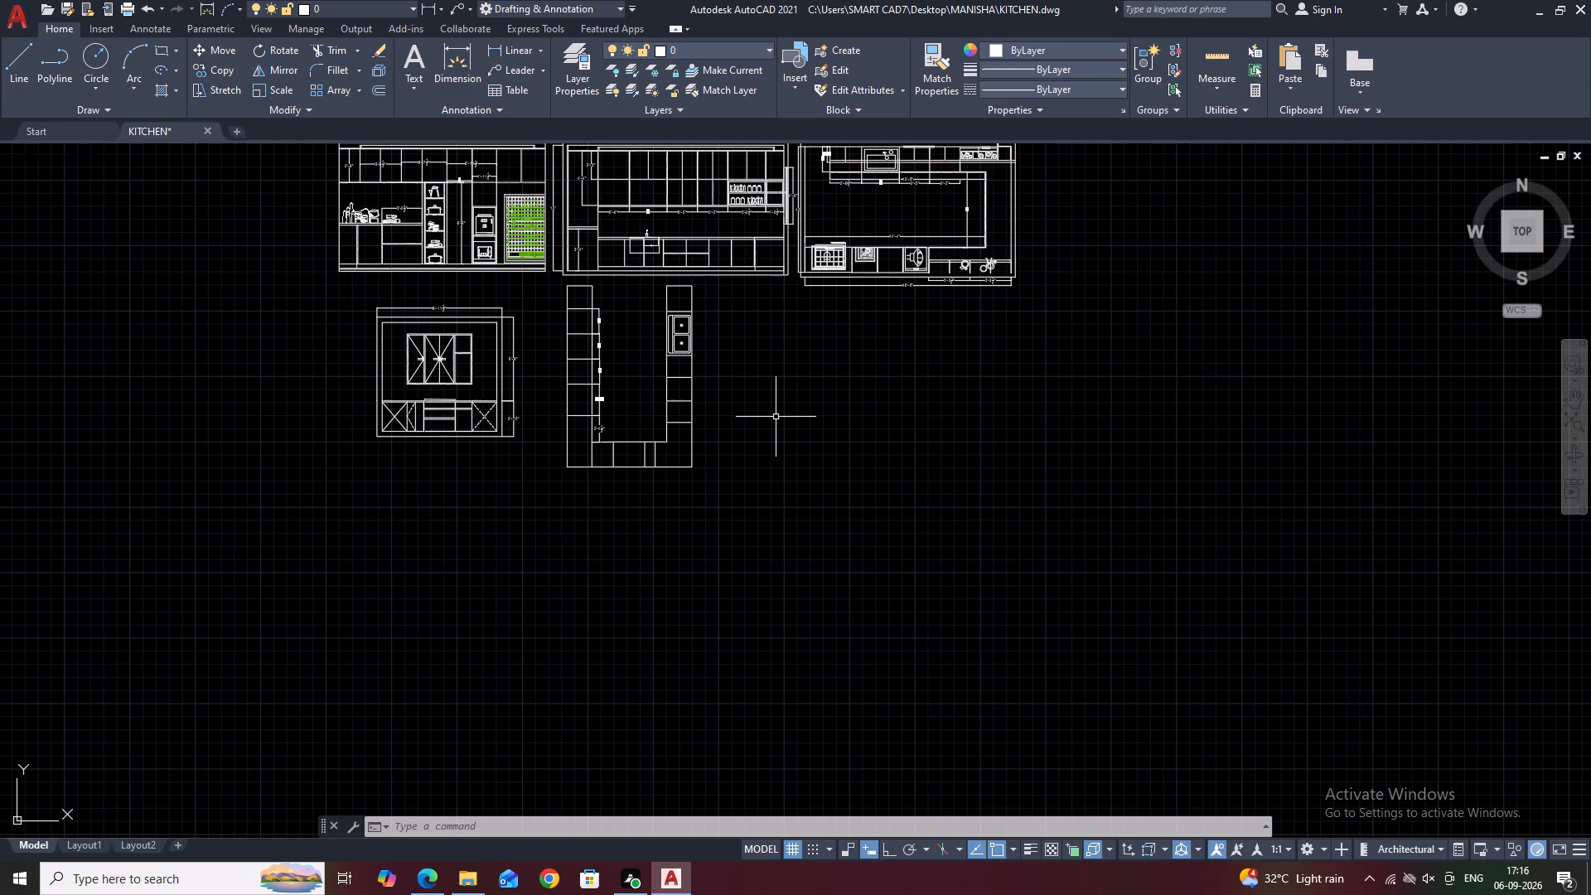
text(DT)
key(space)
scroll(840, 501, up, 2)
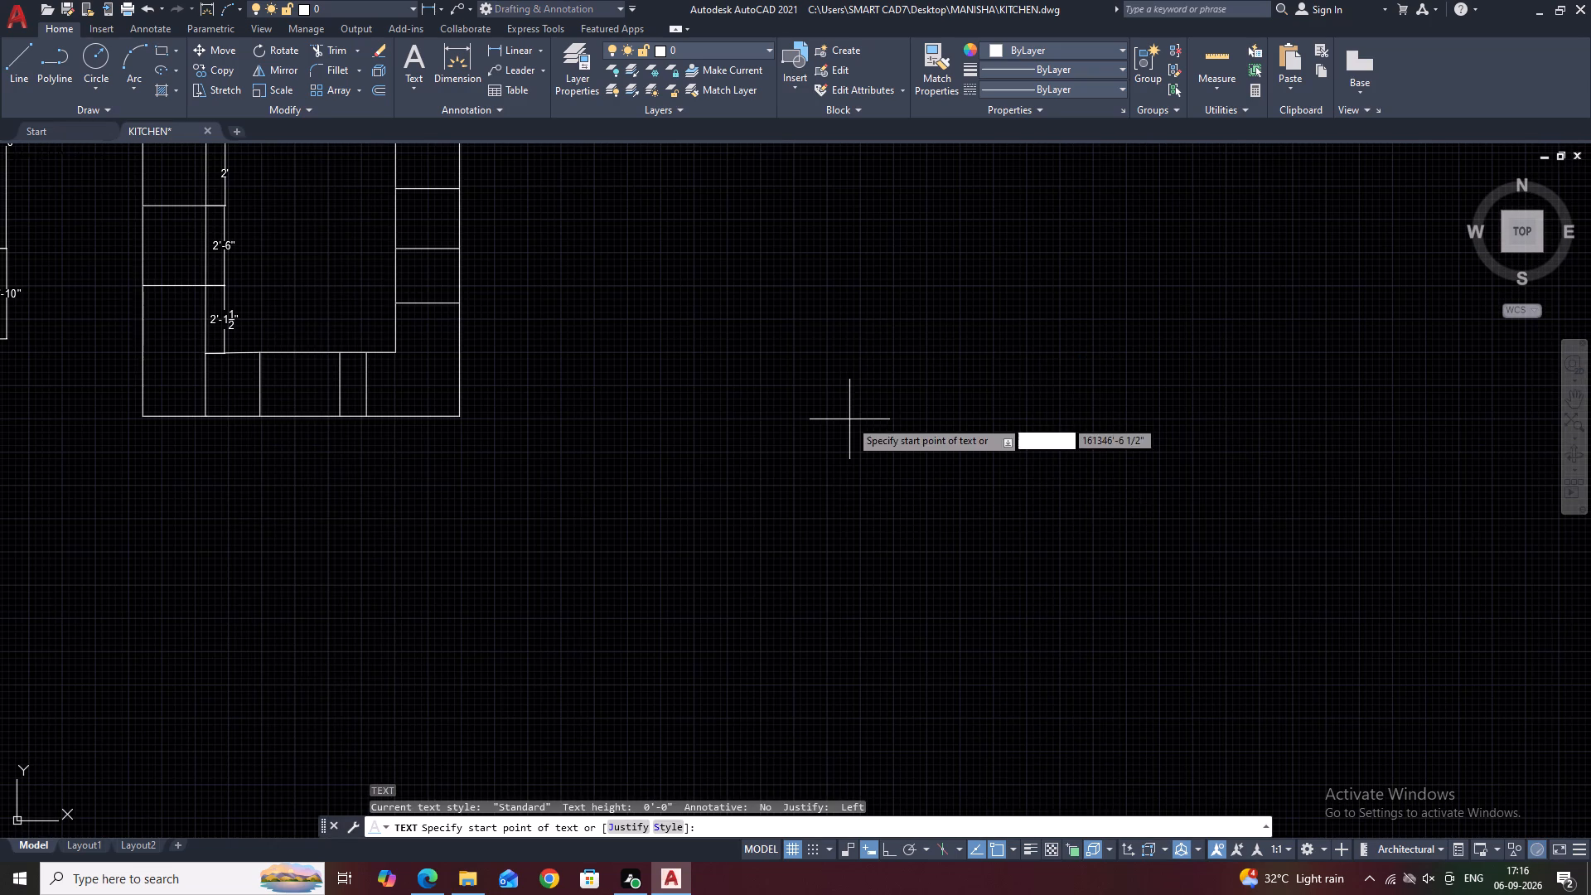
click(780, 316)
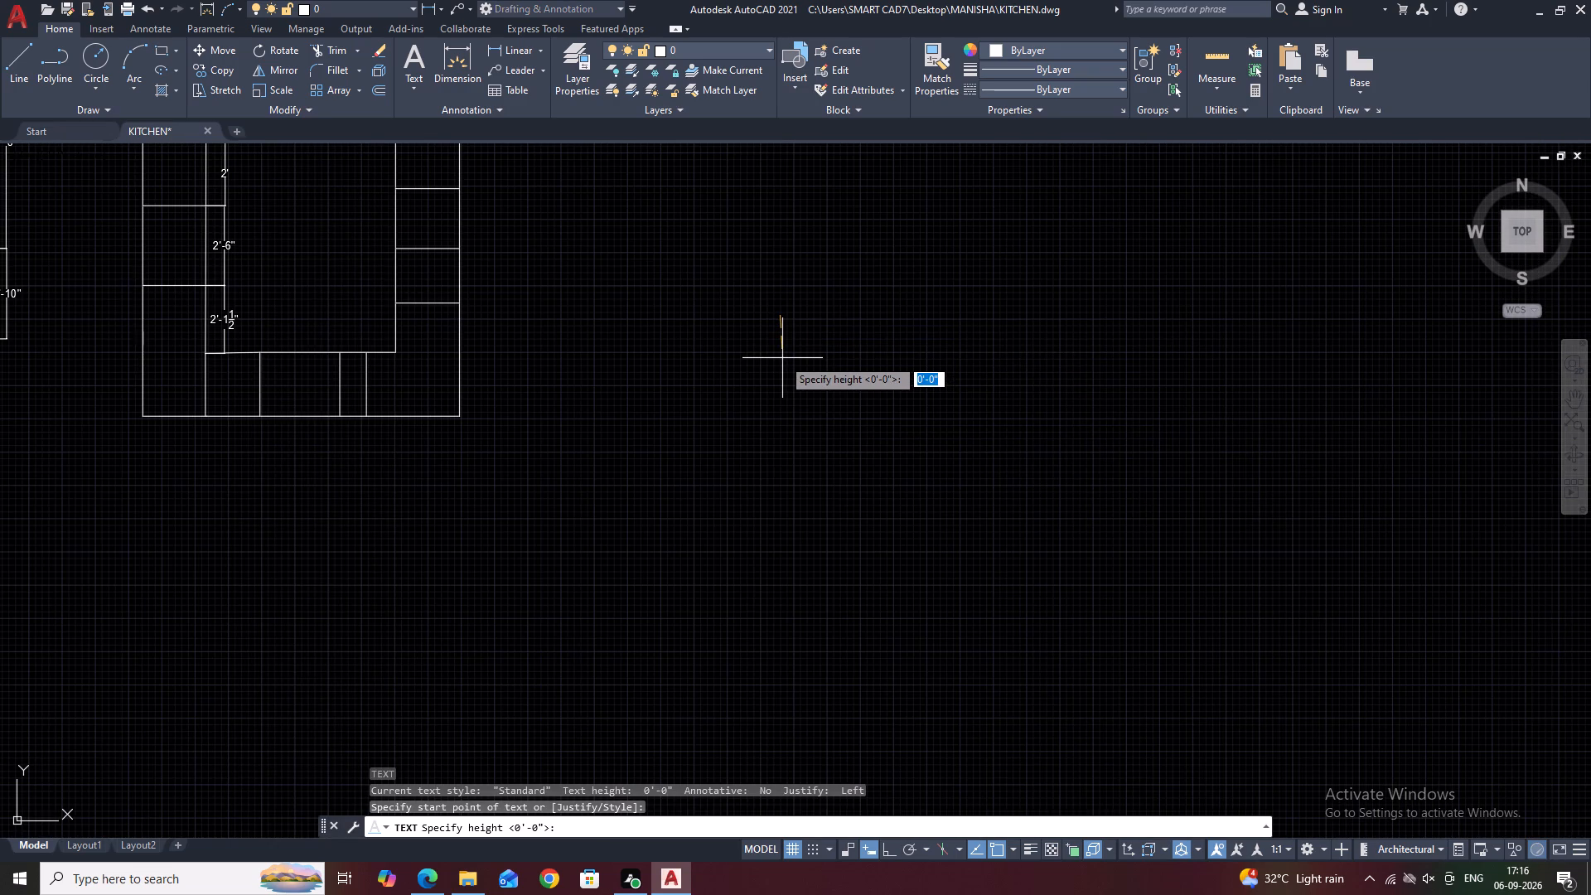
key(F8)
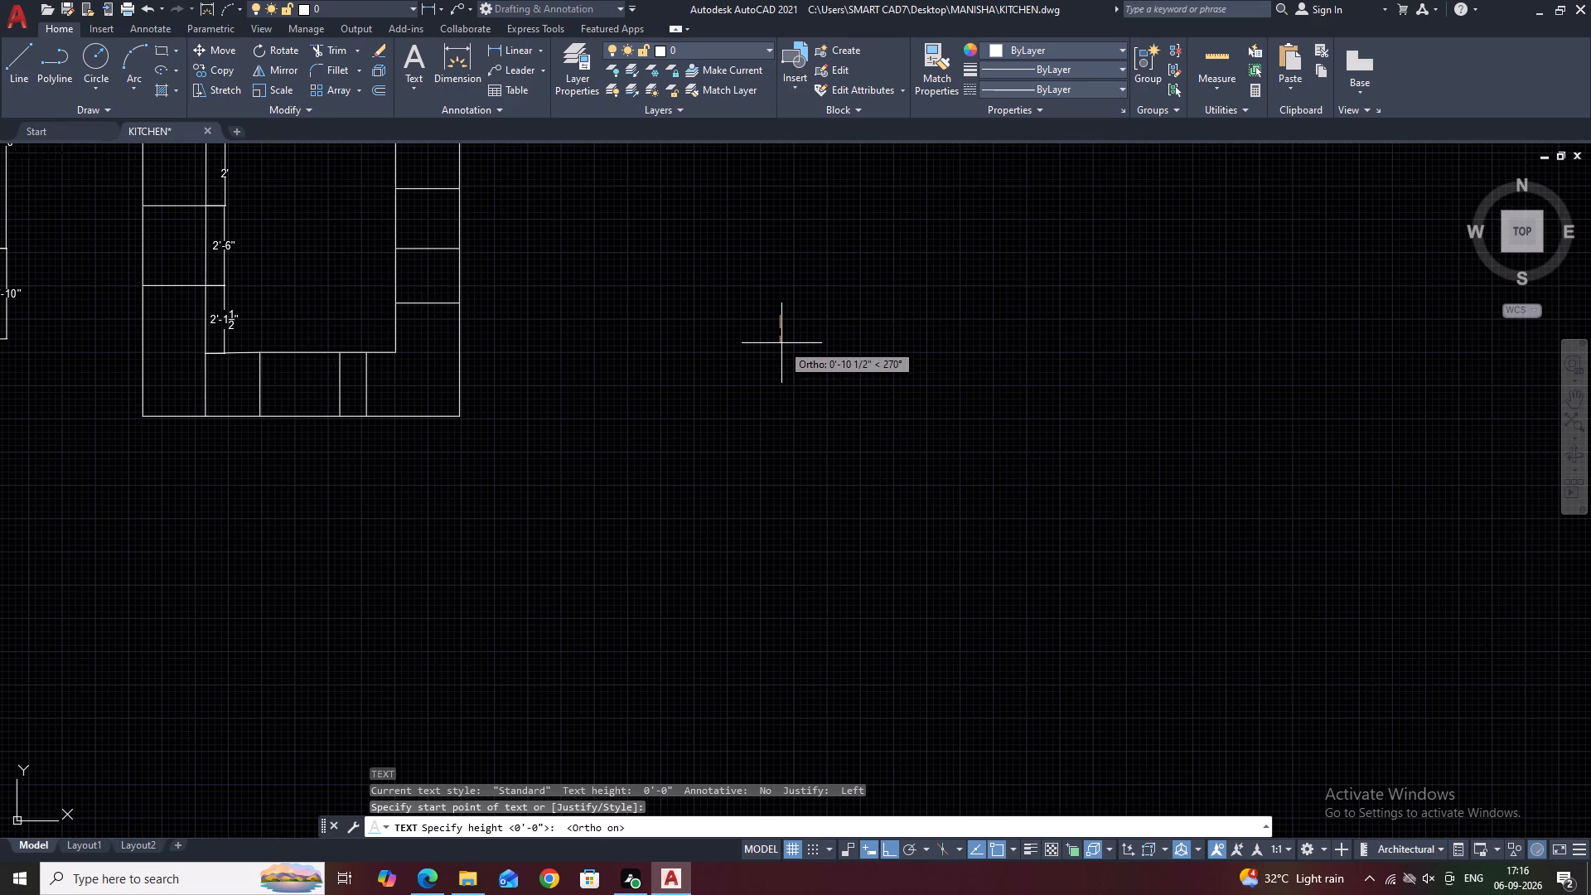
click(781, 343)
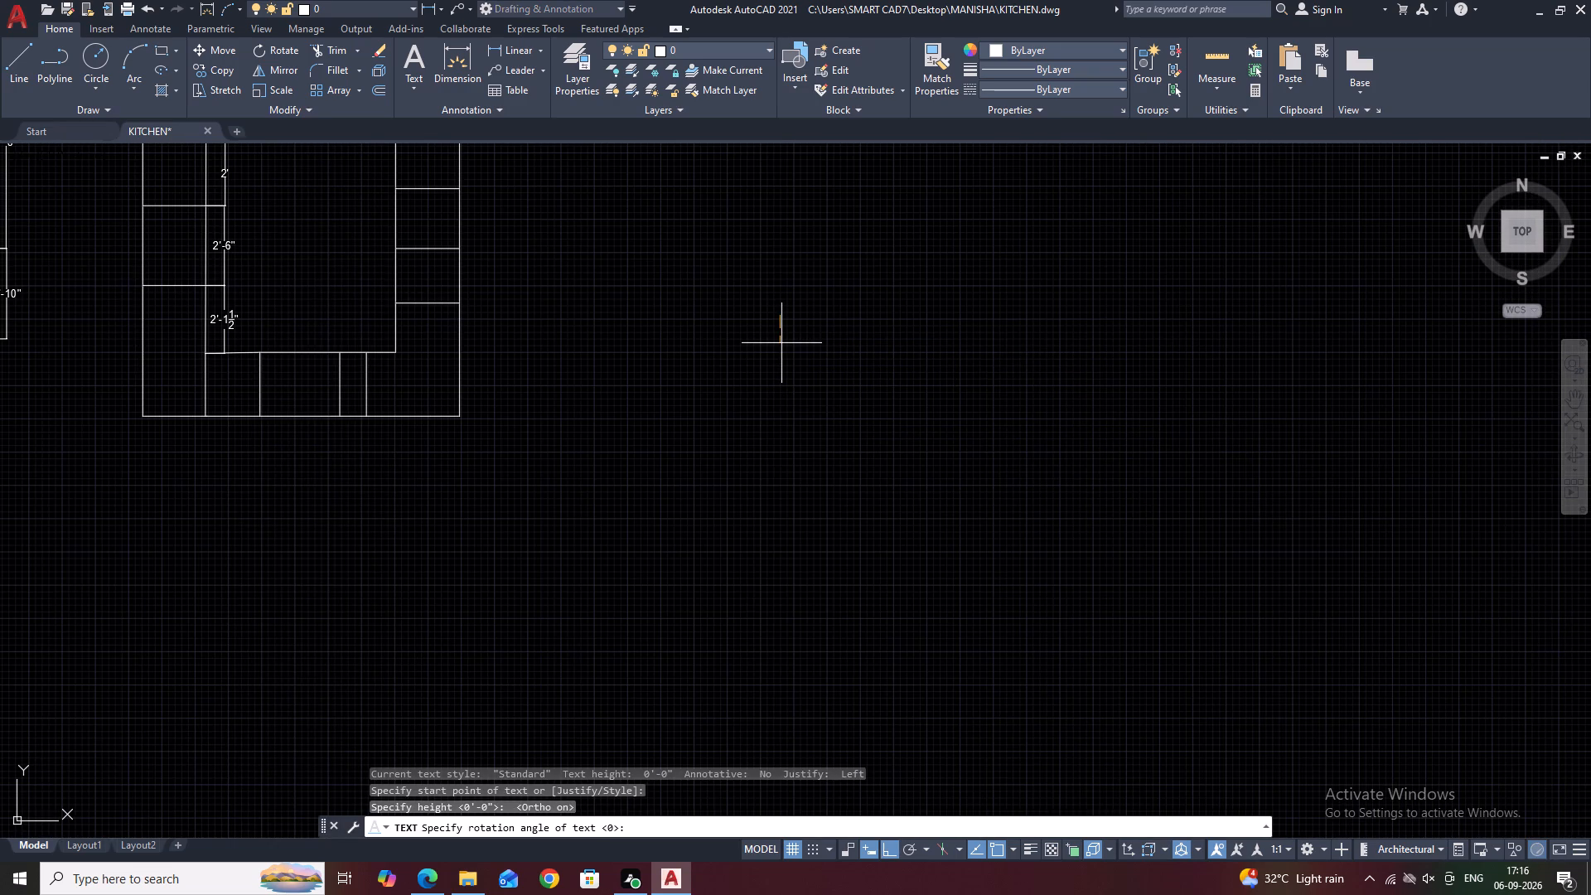
key(0)
key(Return)
scroll(774, 345, up, 1)
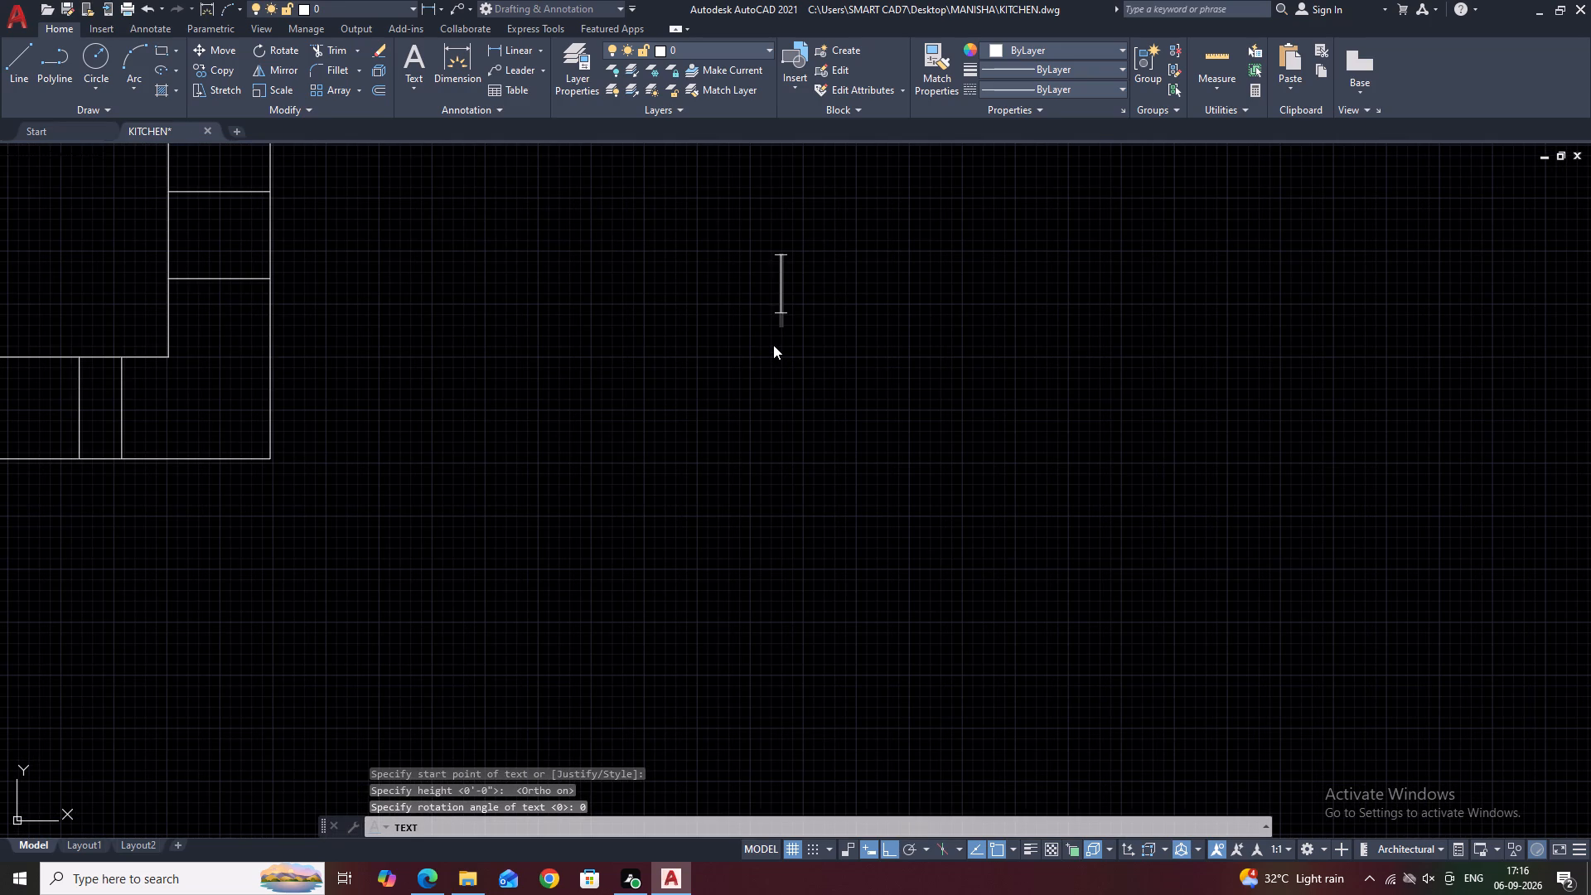
text(TENDOM BO)
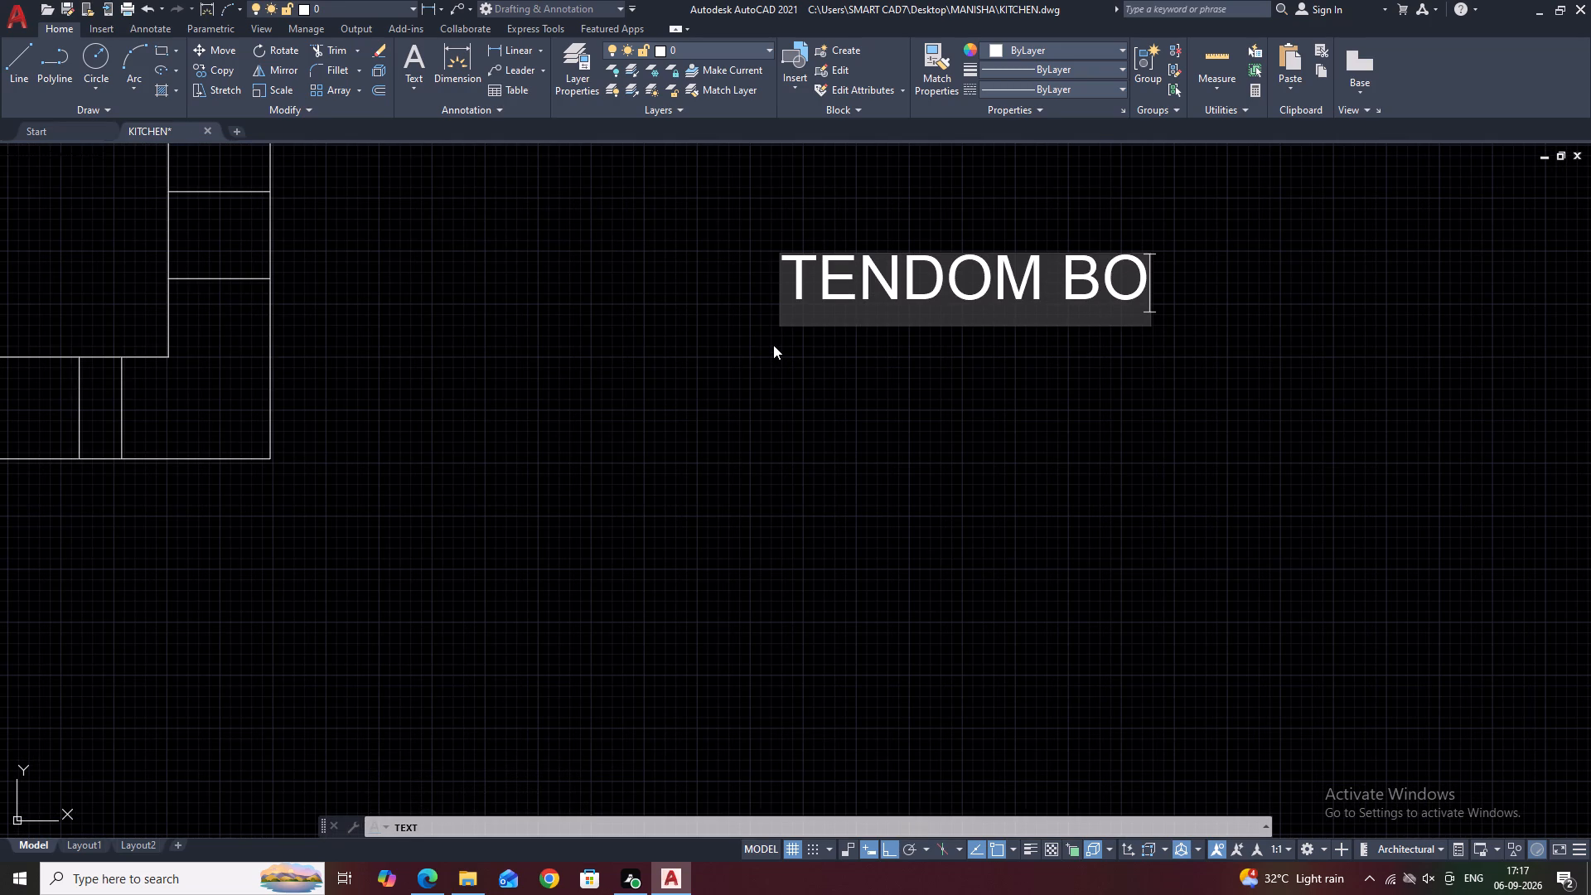
key(x)
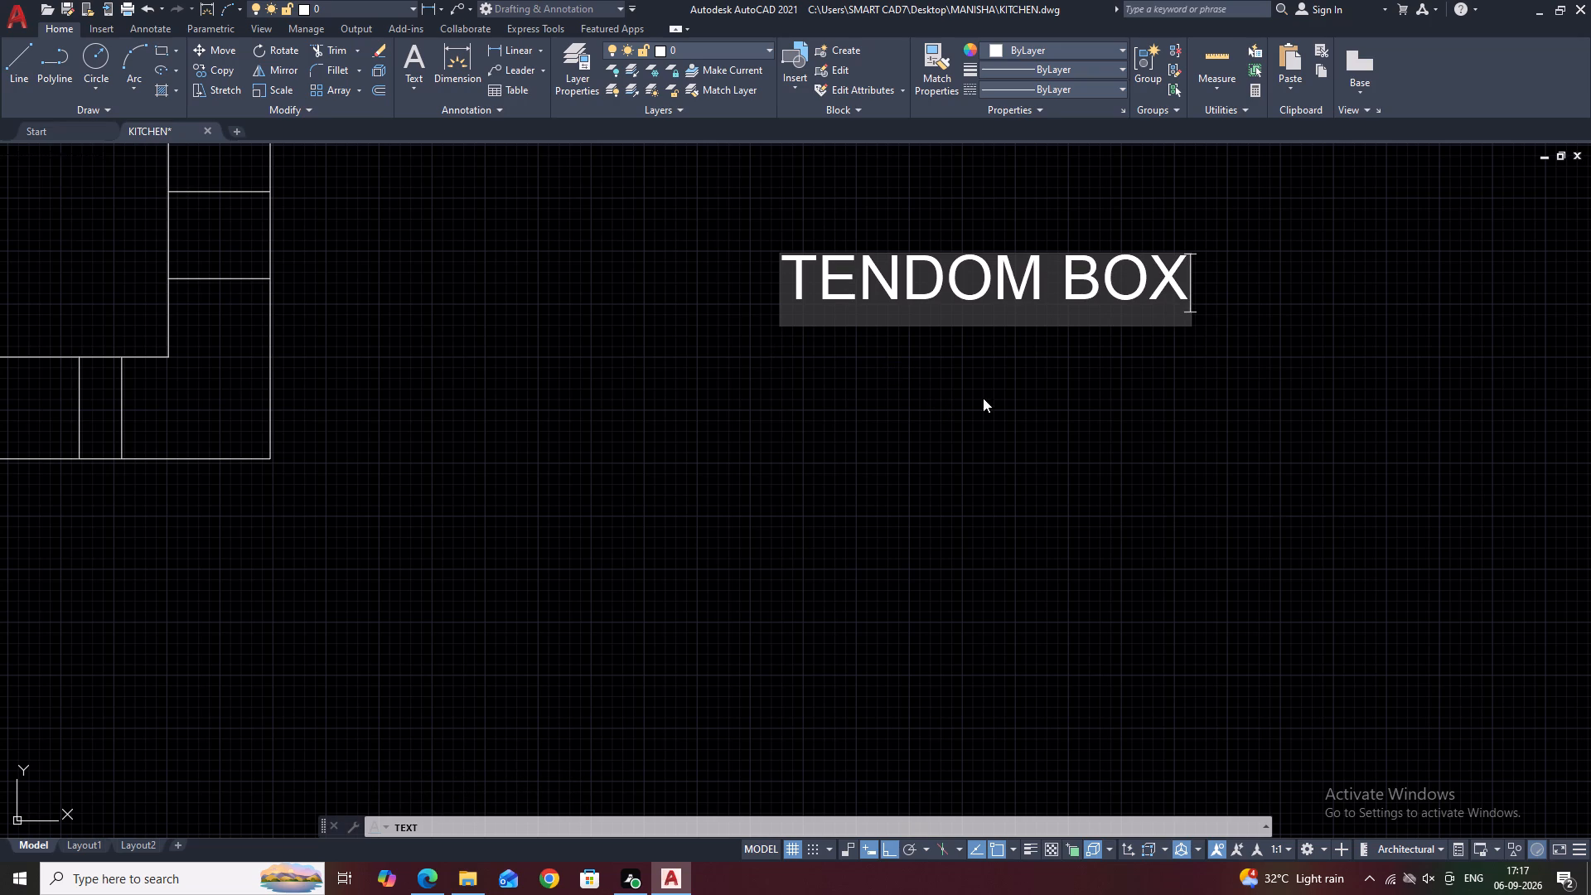
click(994, 361)
key(Escape)
scroll(974, 243, down, 2)
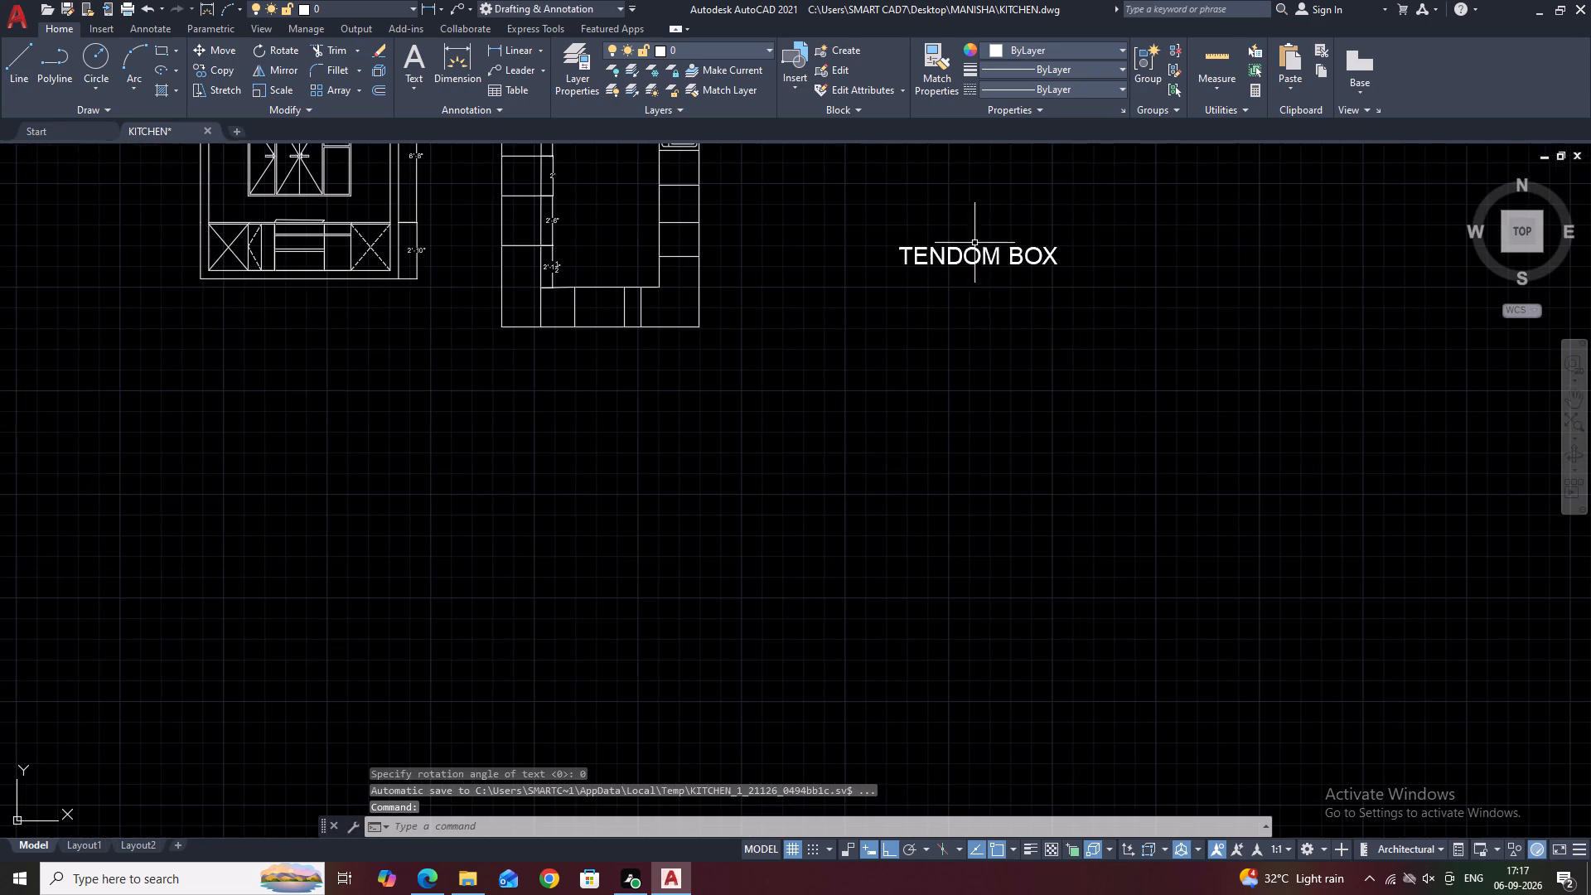
Set the TENDOM BOX text height to 6".
click(1068, 235)
click(1029, 291)
right_click(909, 312)
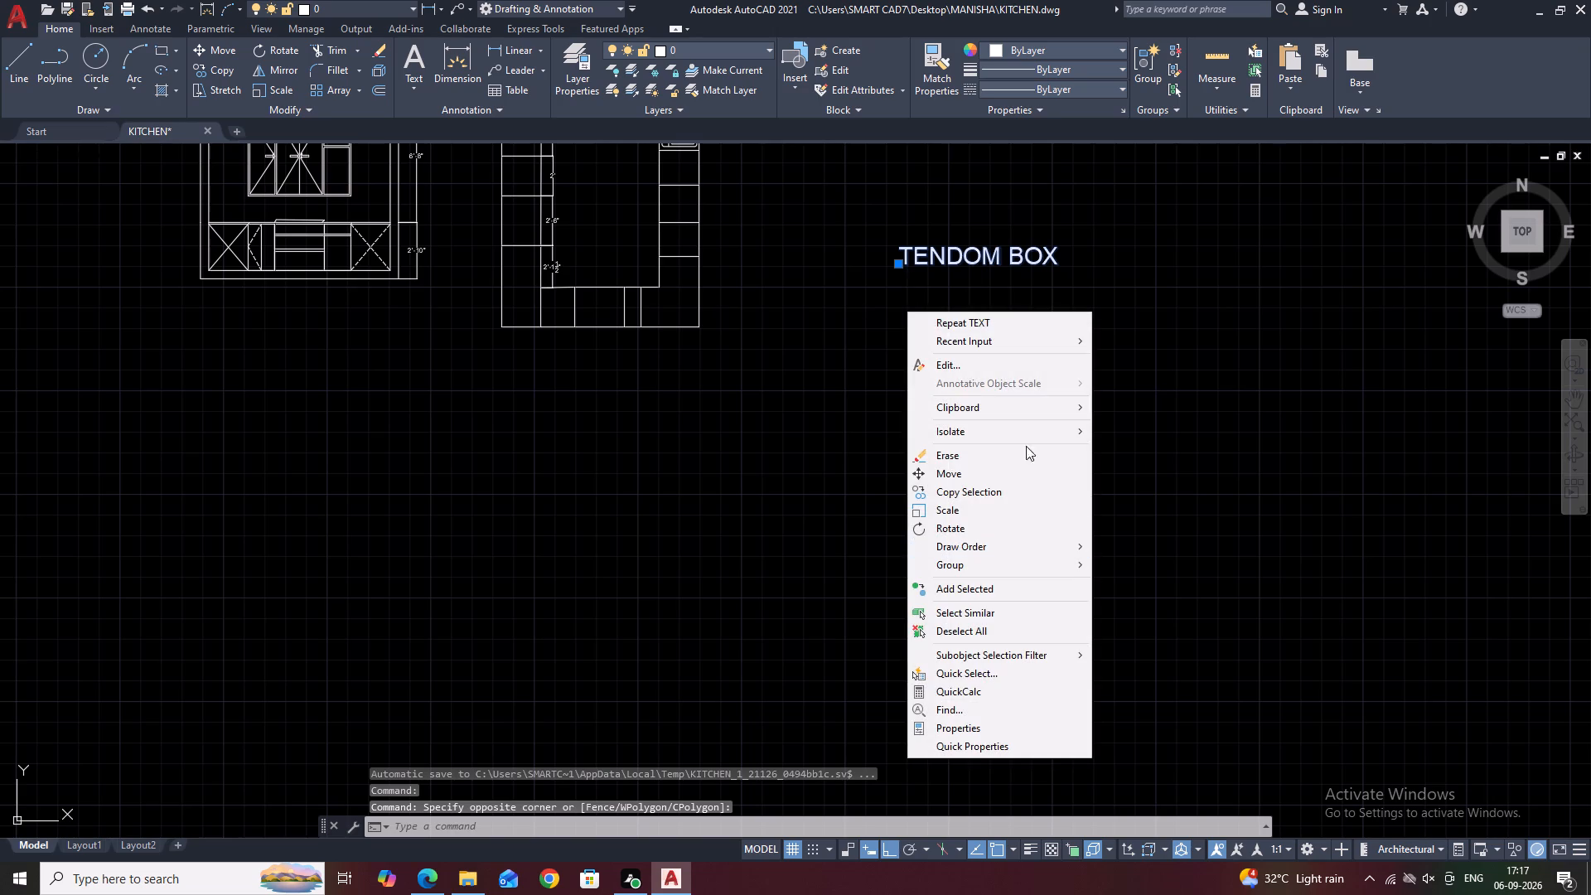
key(Escape)
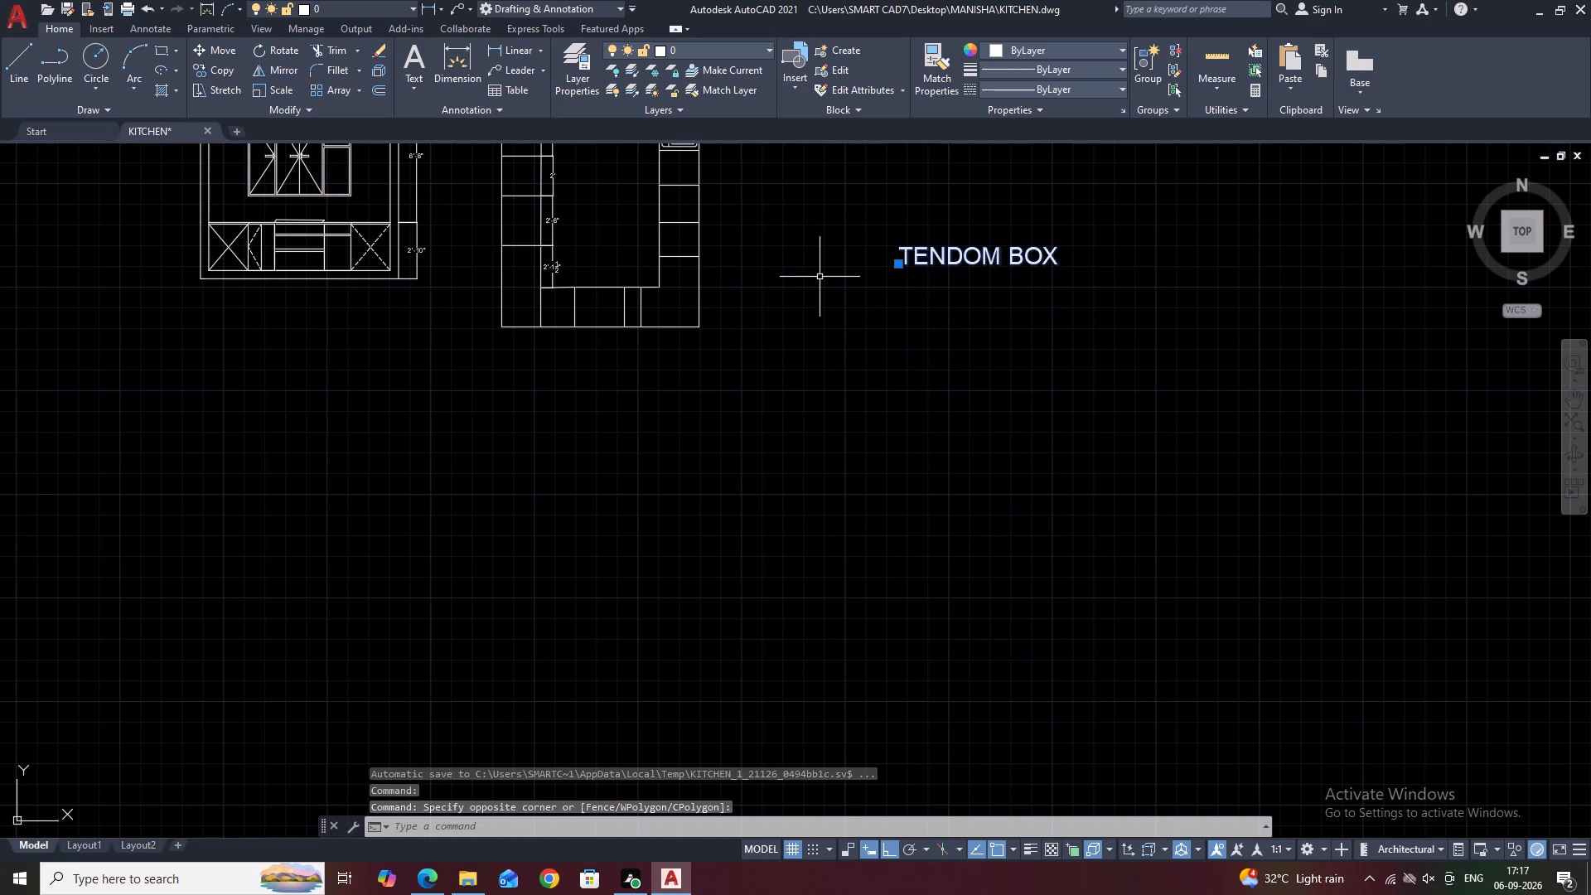
key(p)
key(r)
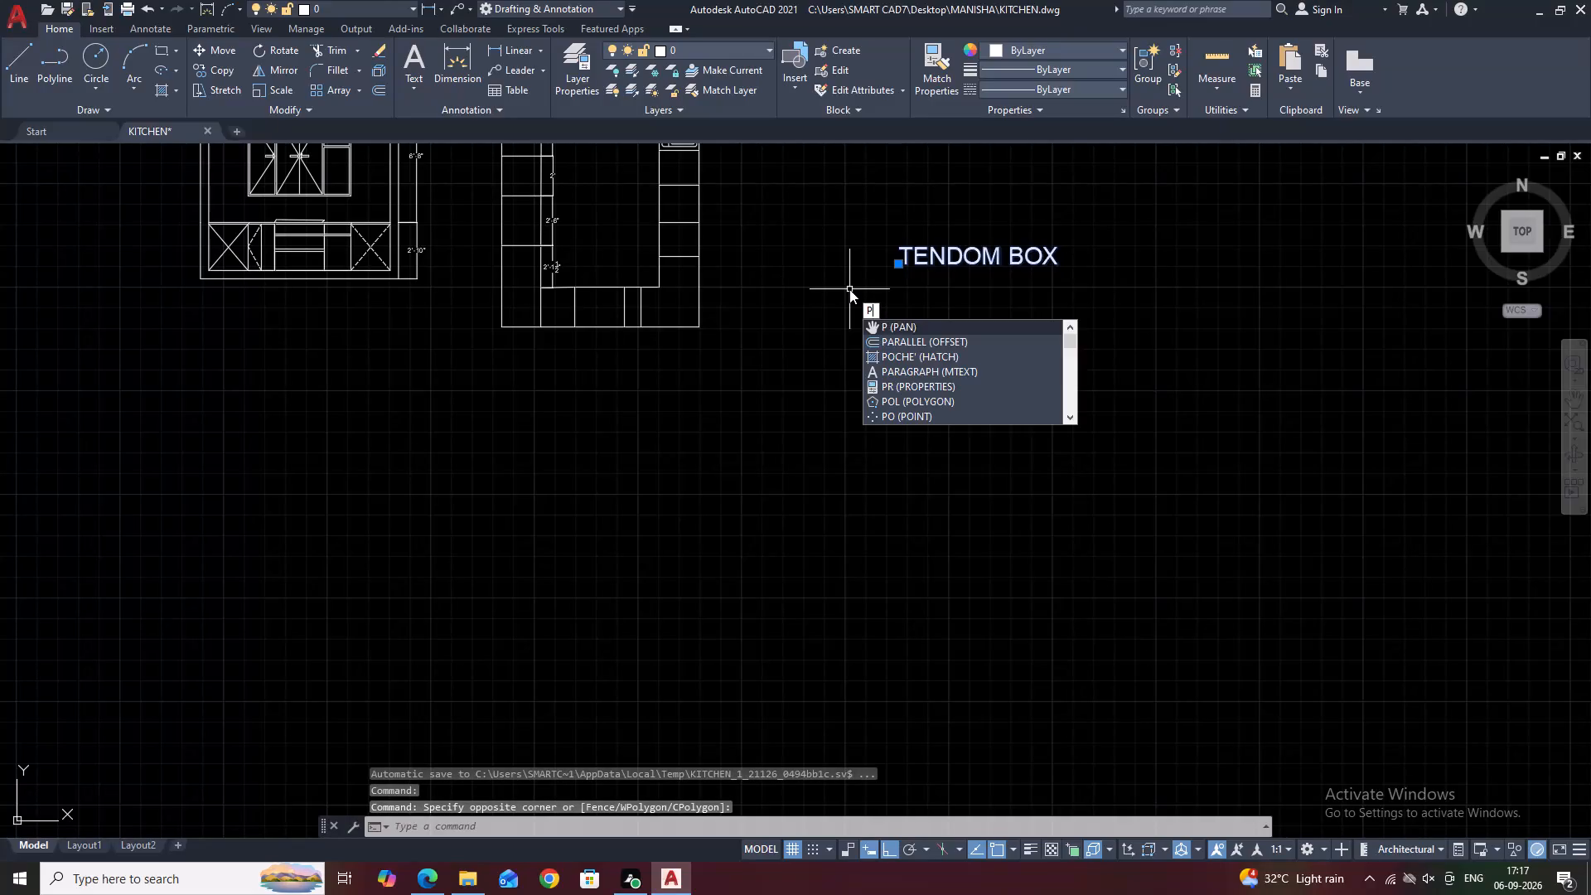
key(space)
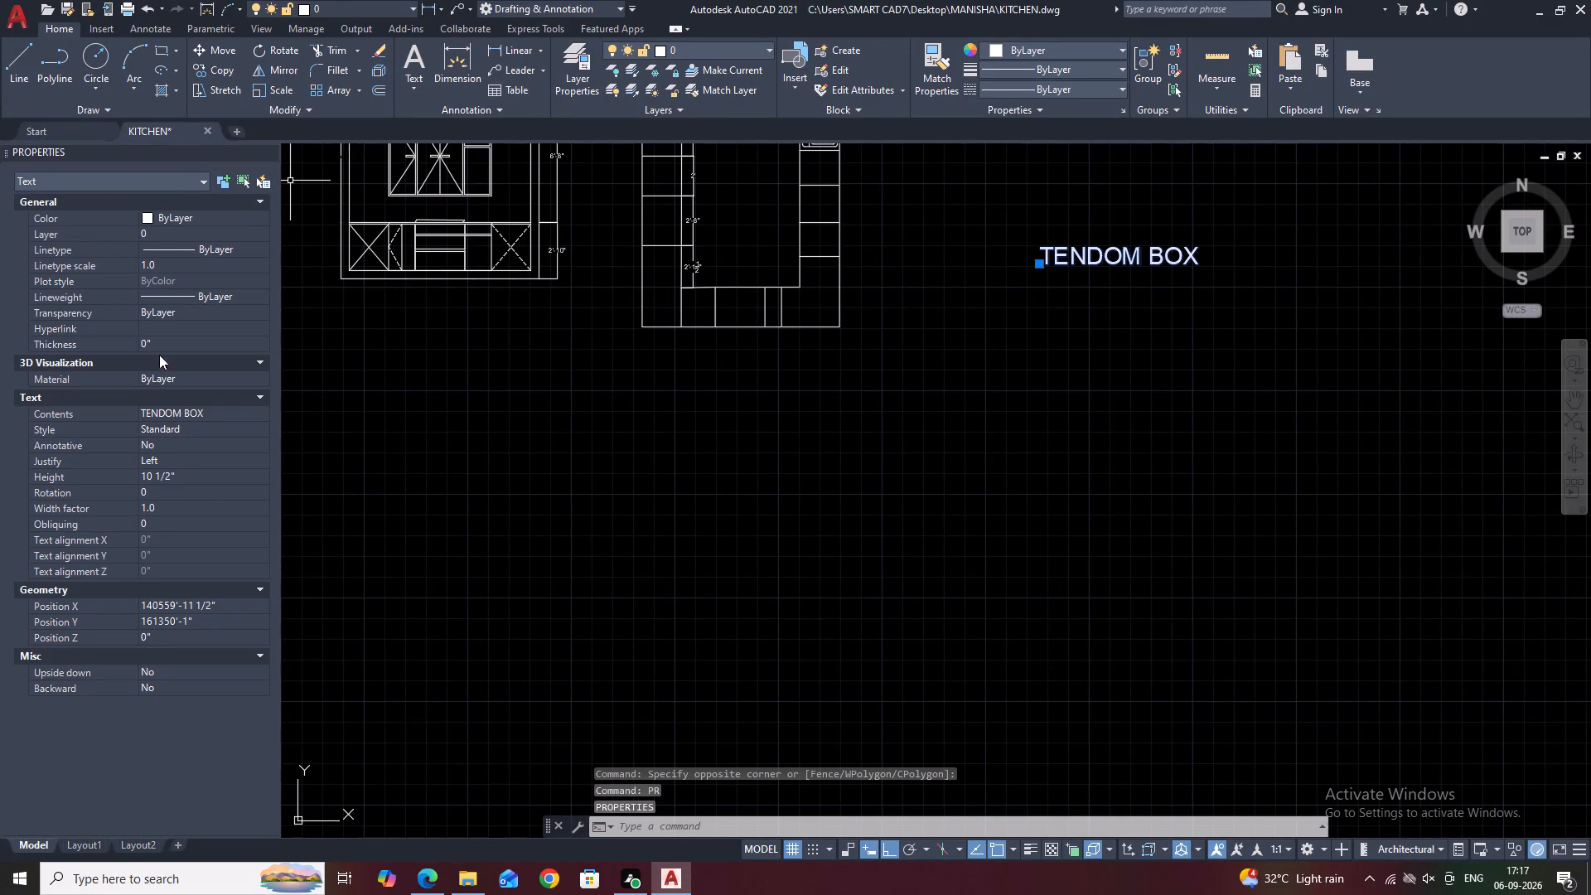
scroll(172, 504, down, 1)
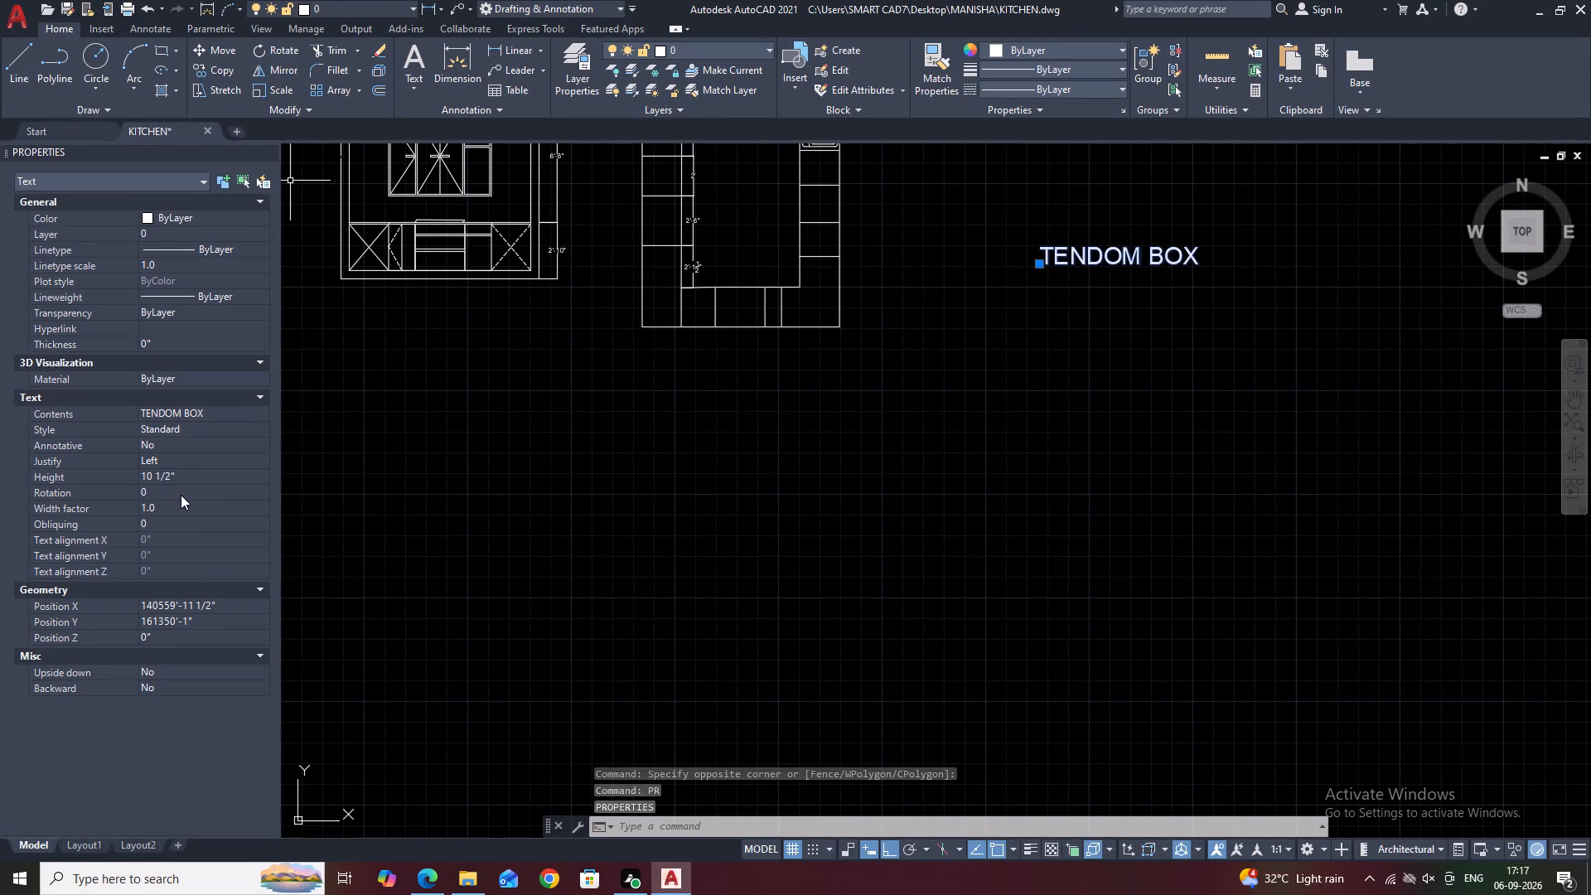
click(194, 481)
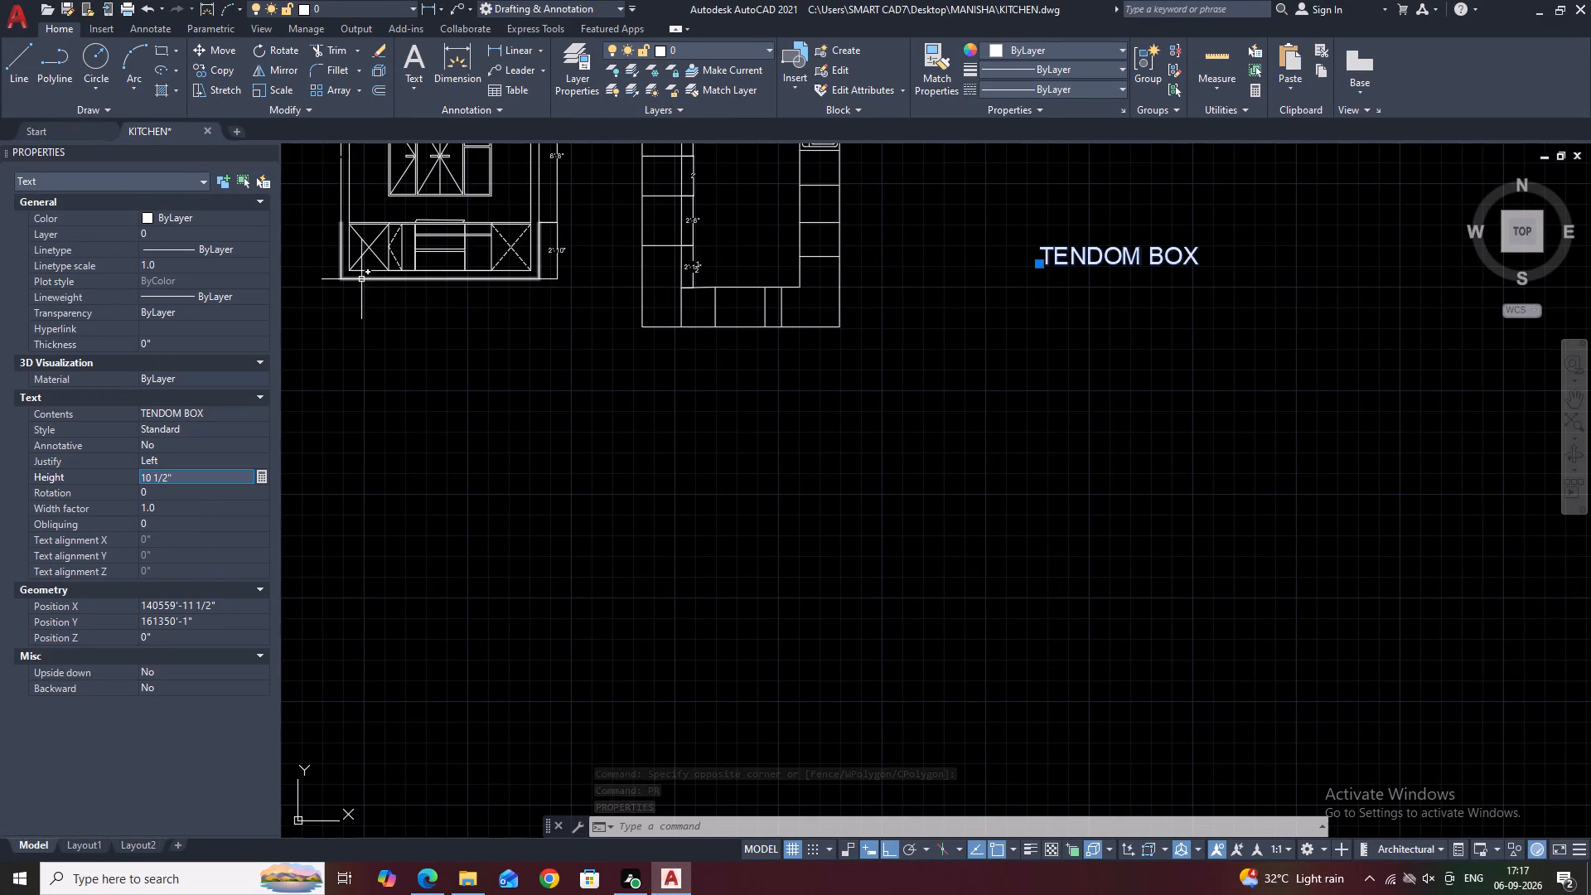
key(6)
key(Return)
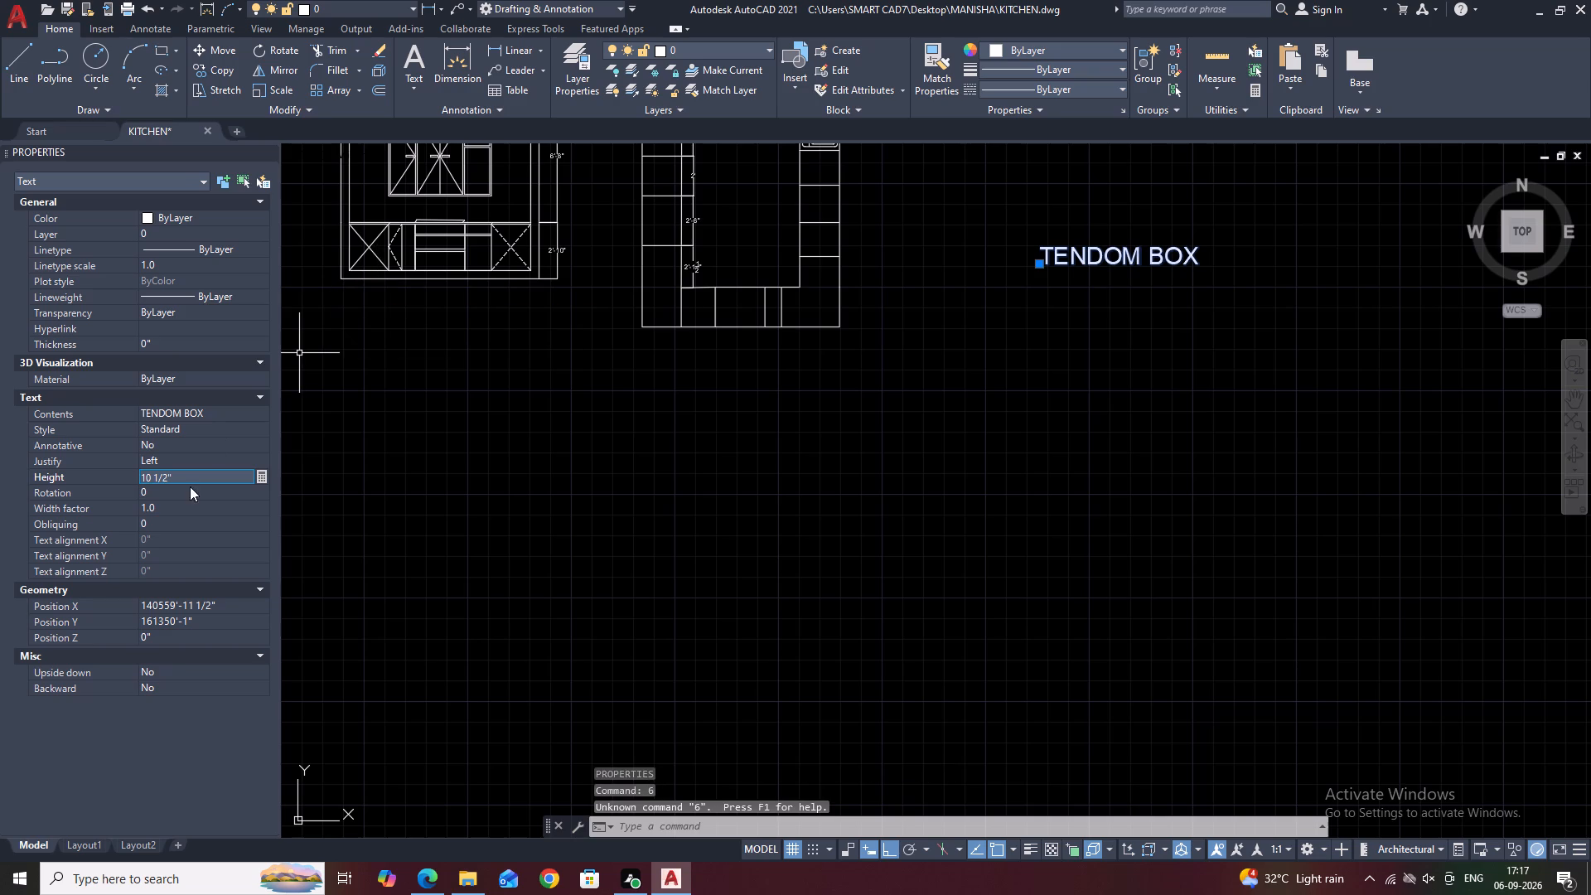
double_click(186, 483)
click(186, 483)
click(184, 483)
key(BackSpace)
key(BackSpace)
key(BackSpace)
key(BackSpace)
key(BackSpace)
key(BackSpace)
key(BackSpace)
key(BackSpace)
key(BackSpace)
key(BackSpace)
key(BackSpace)
key(BackSpace)
key(BackSpace)
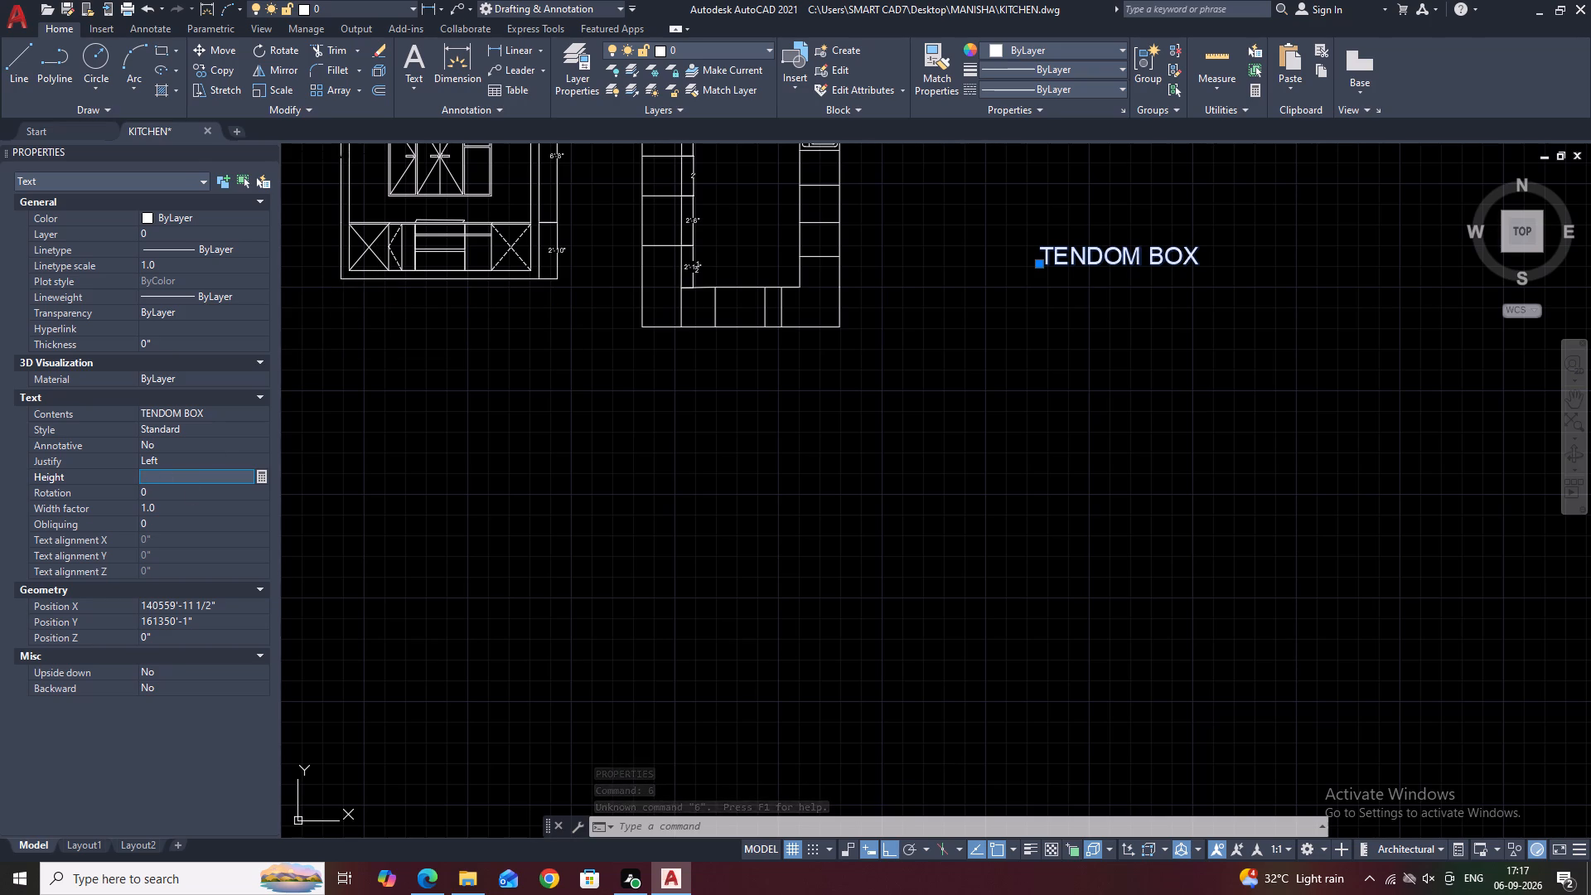
key(6)
key(Return)
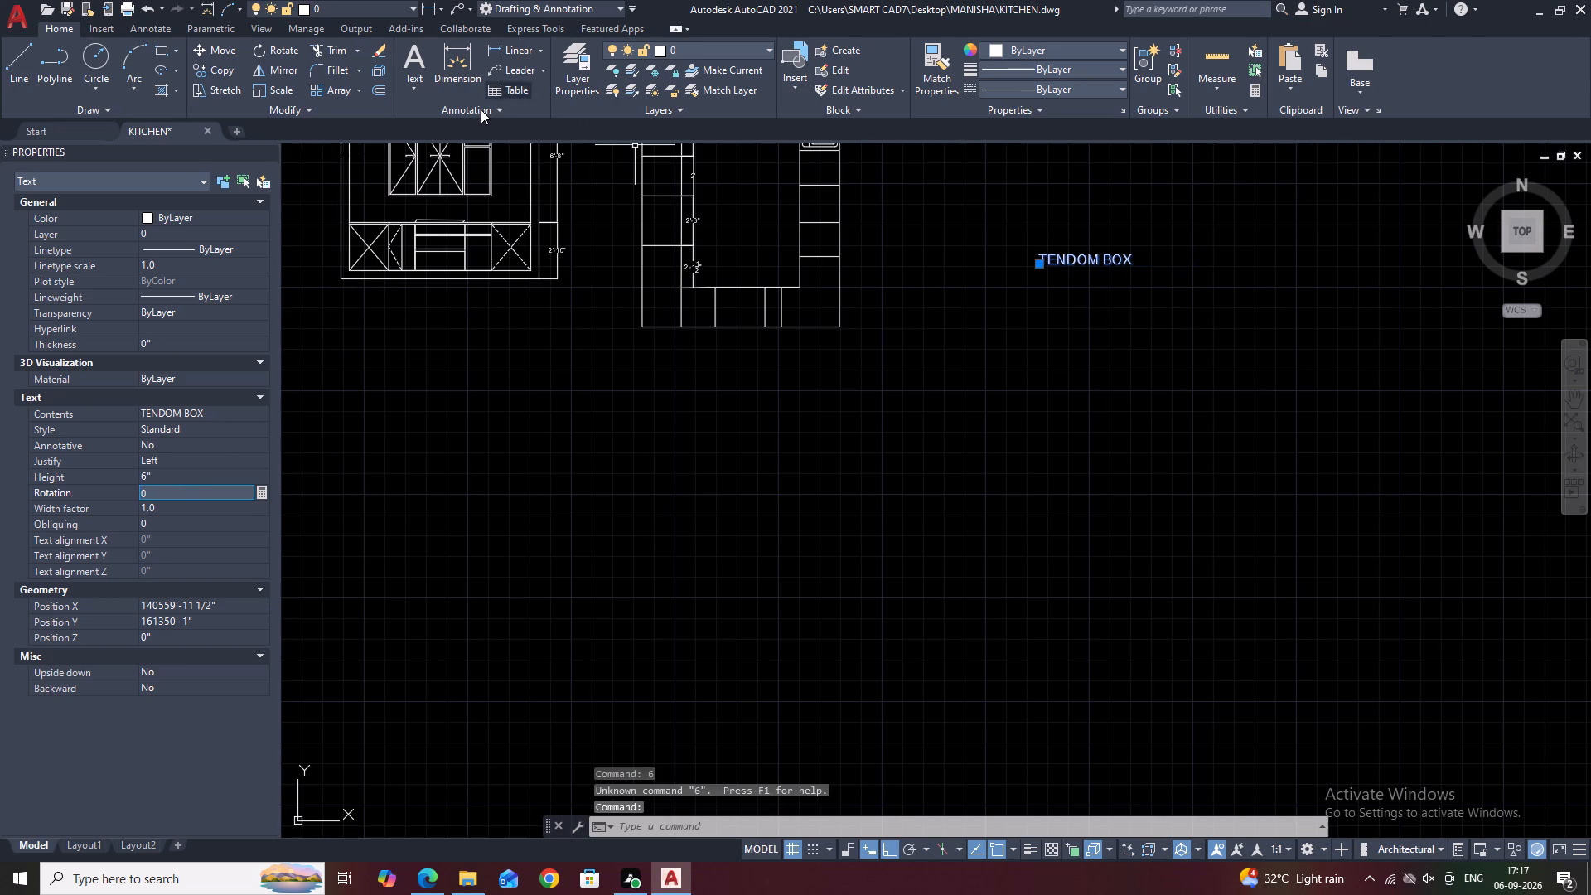
click(271, 154)
Move the TENDOM BOX text horizontally onto the bottom run of the U-shaped plan, just below its inner edge.
text(M)
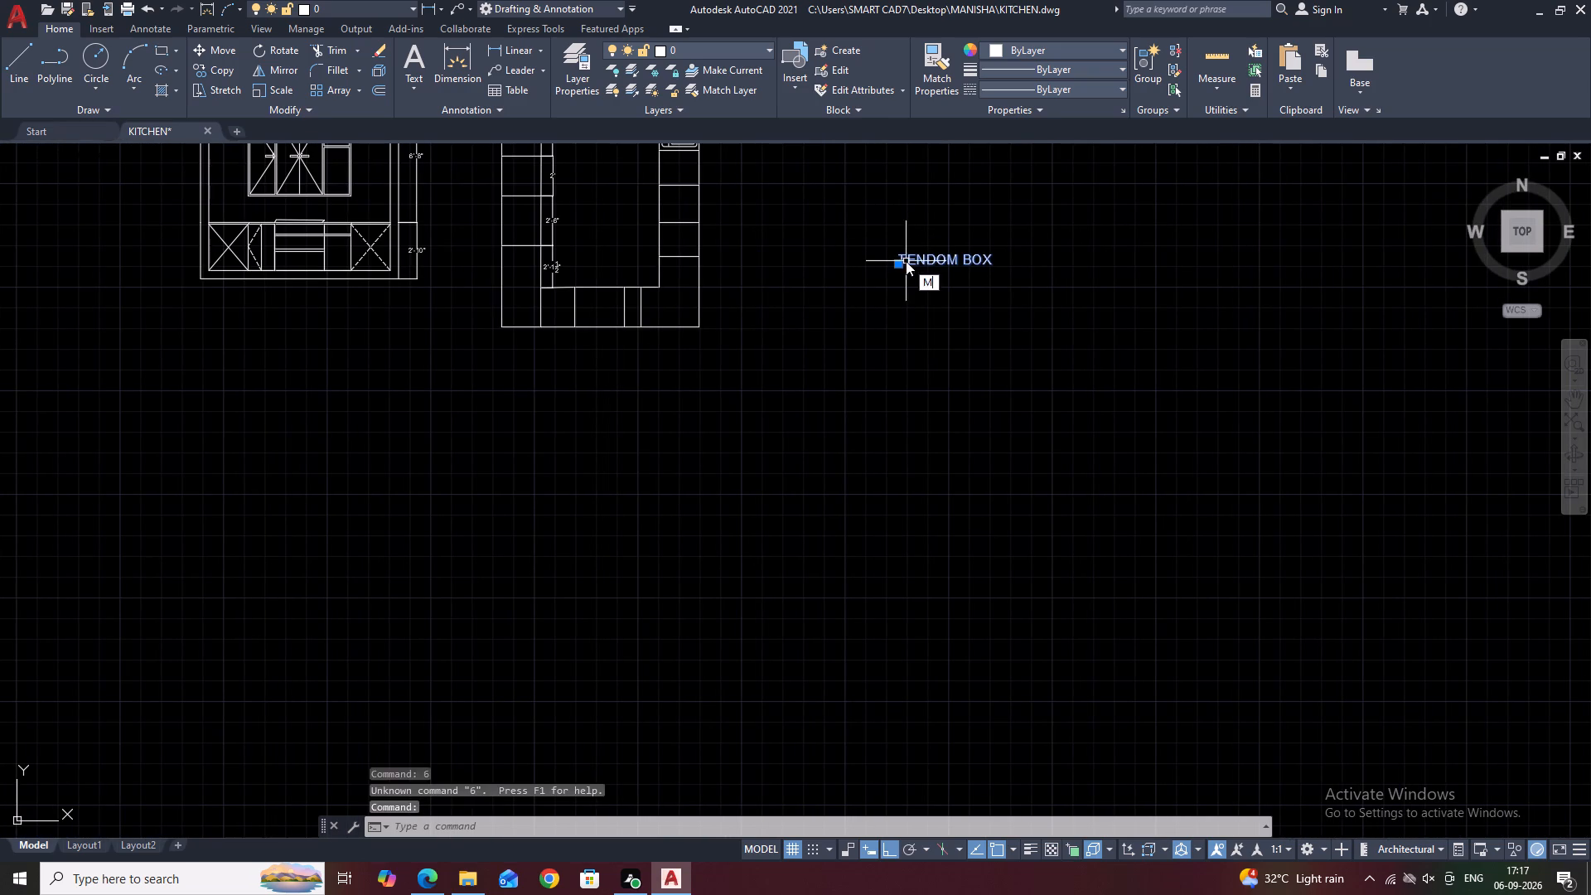
key(space)
click(916, 255)
scroll(584, 269, up, 1)
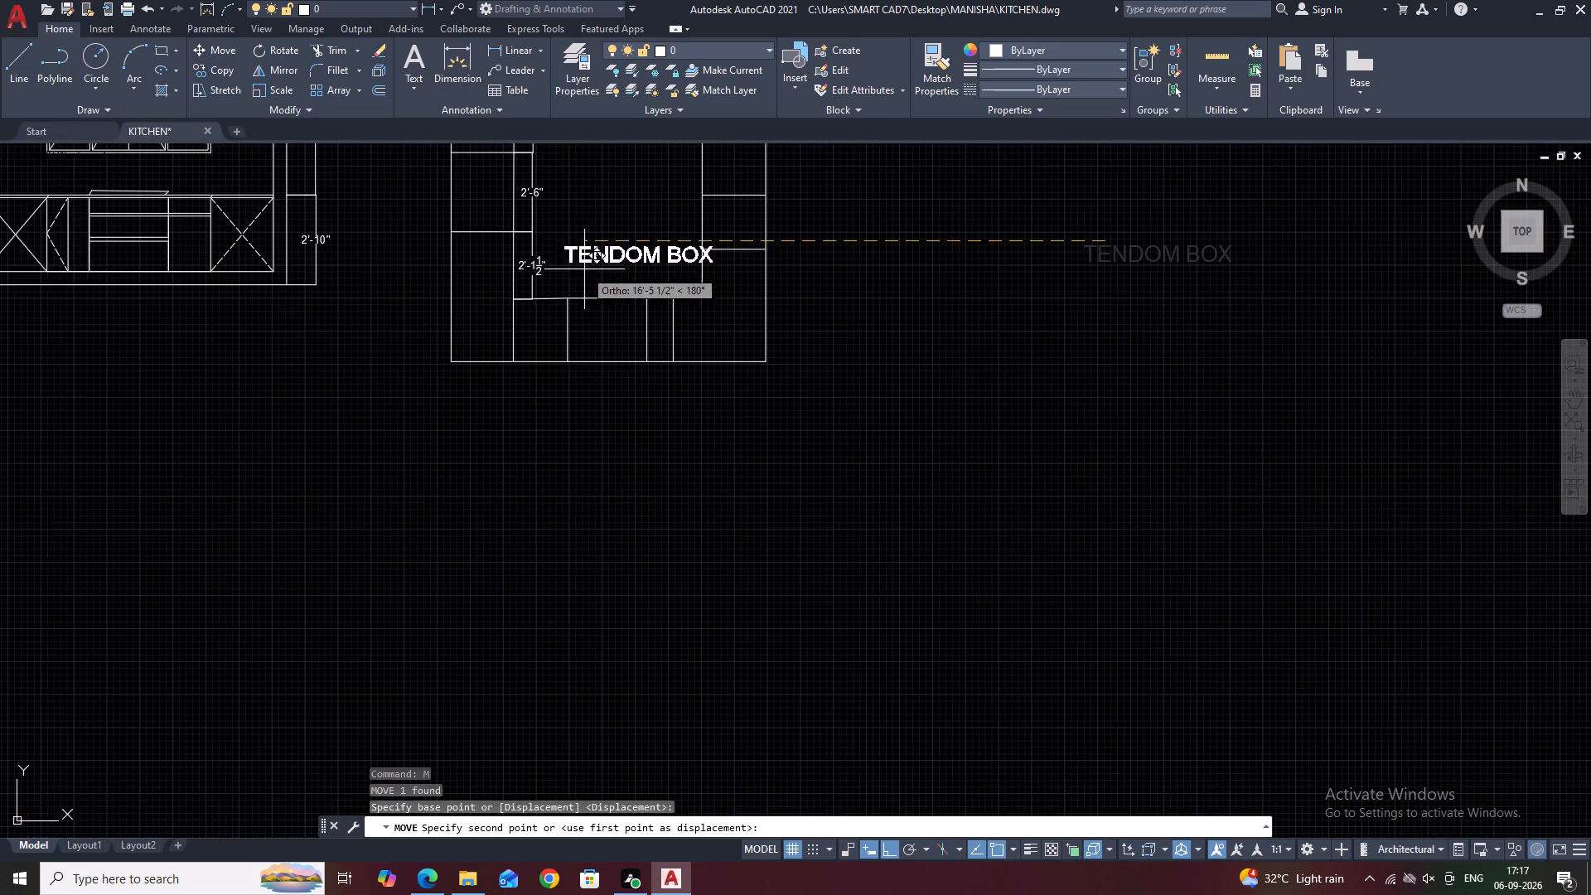
middle_drag(609, 273, 832, 360)
scroll(773, 389, up, 1)
click(801, 375)
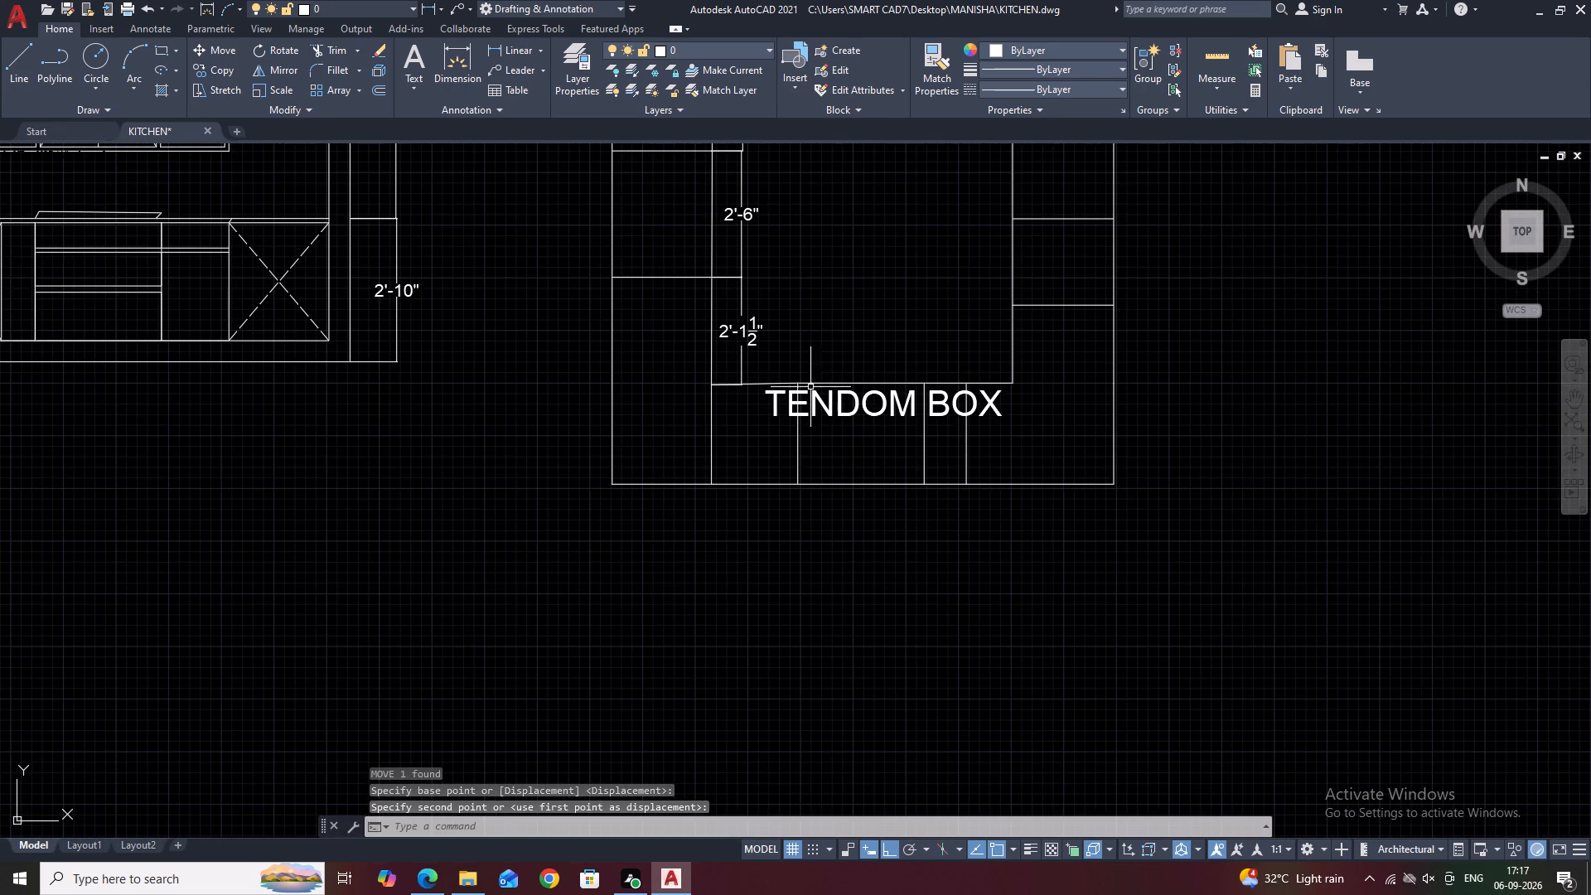
key(Escape)
Scale the TENDOM BOX text down freehand to a little over a third of its size, using a base point within the text.
click(847, 407)
click(834, 393)
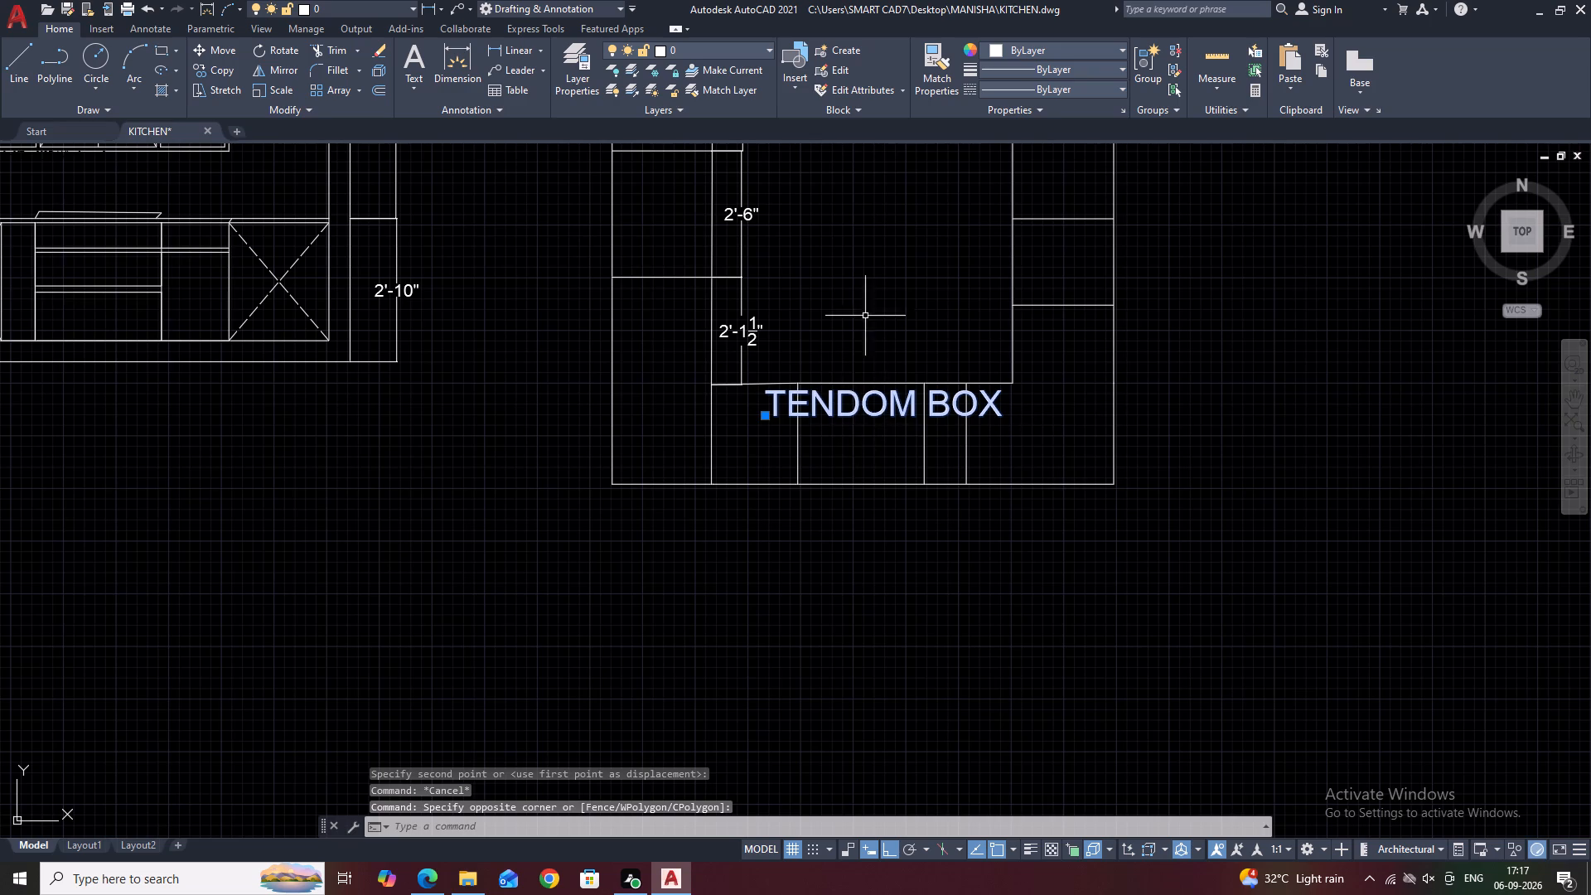
right_click(858, 295)
key(Escape)
text(SC)
key(space)
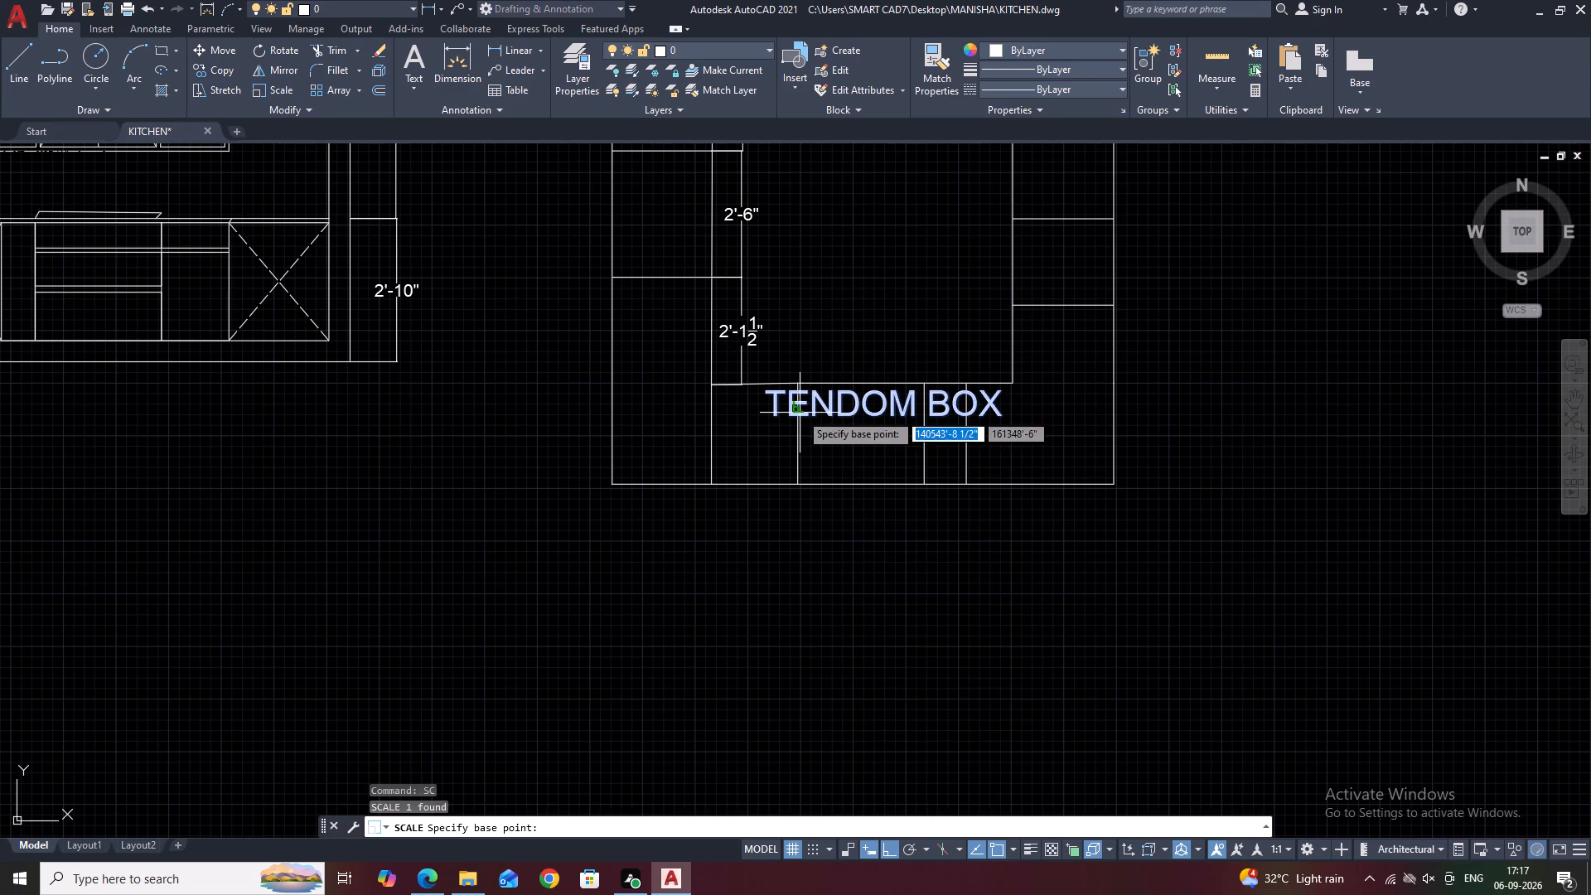
click(800, 413)
click(840, 412)
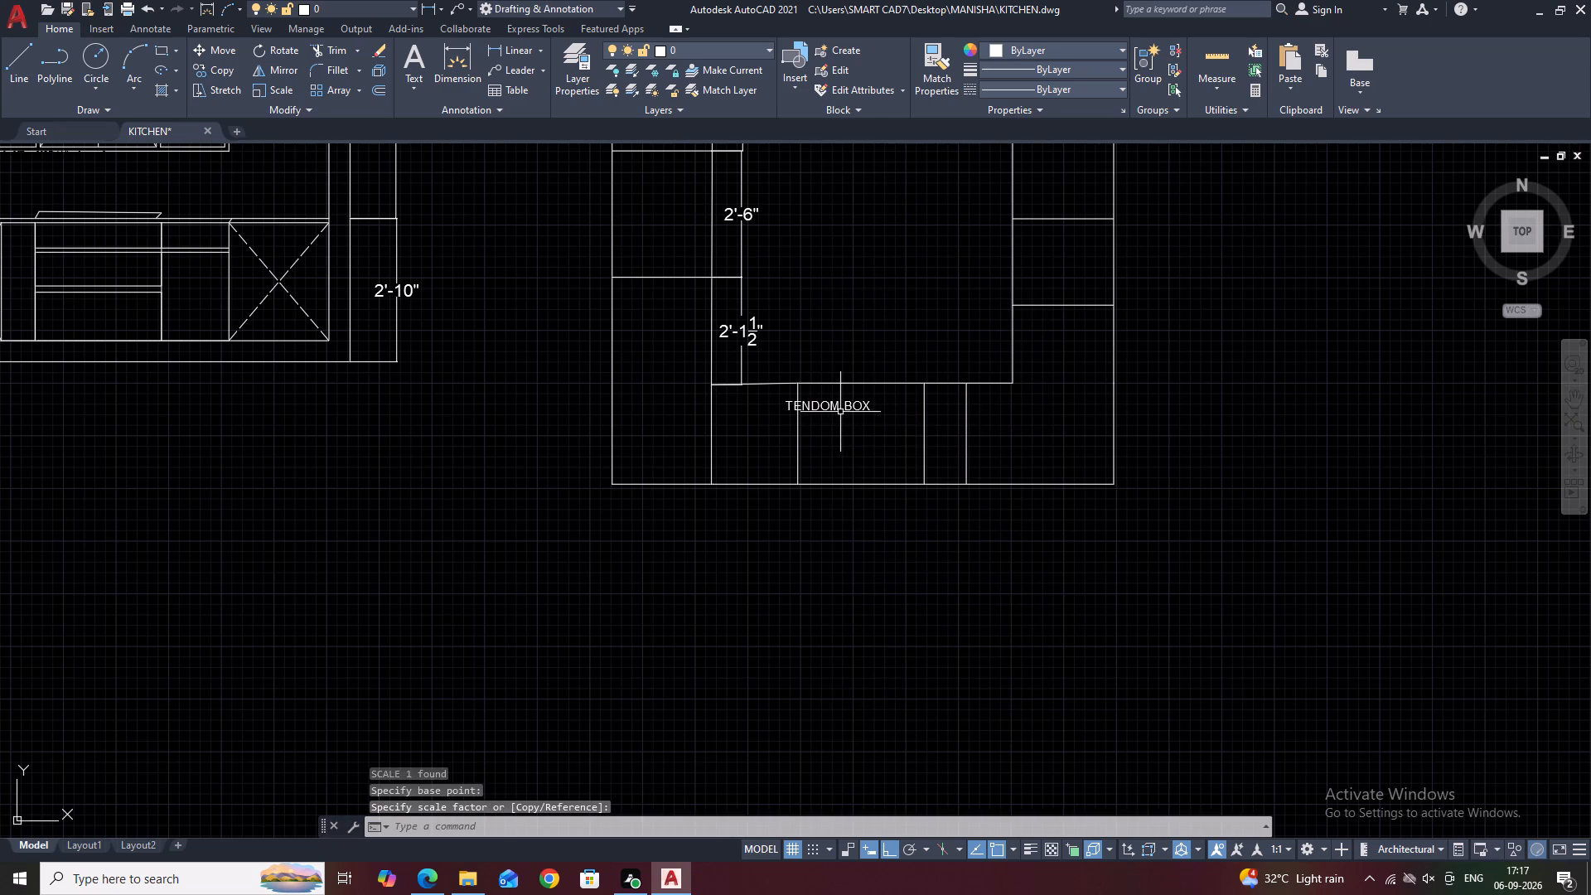
Move the scaled TENDOM BOX text into the bottom run's first section, beside the left leg.
scroll(840, 412, up, 2)
drag(881, 406, 876, 396)
click(854, 364)
click(807, 409)
key(m)
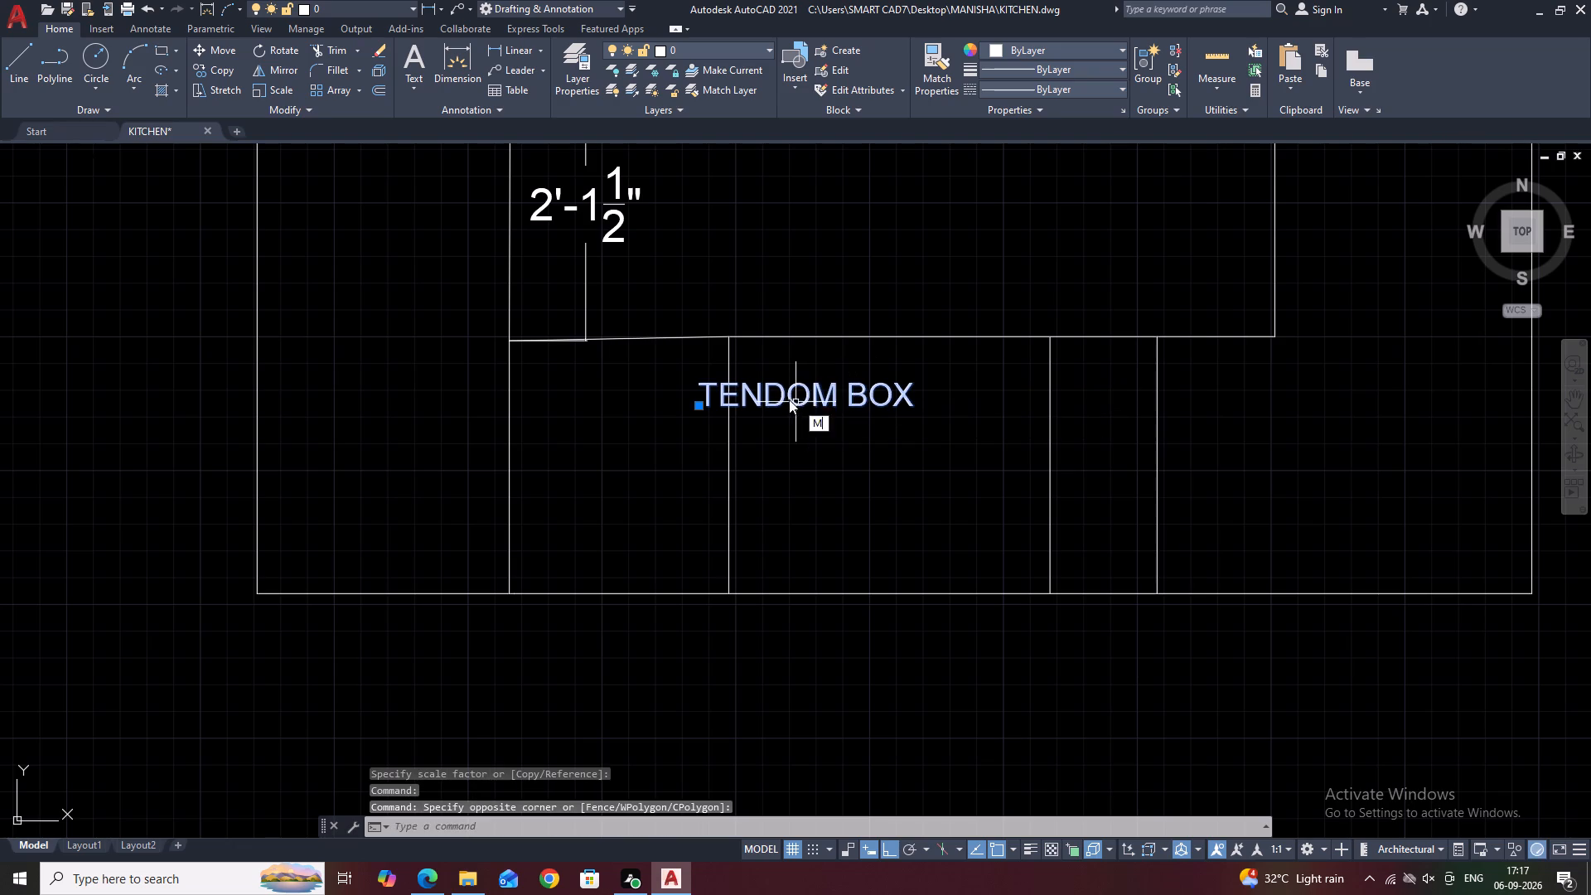
key(space)
click(791, 396)
click(611, 390)
scroll(738, 376, down, 3)
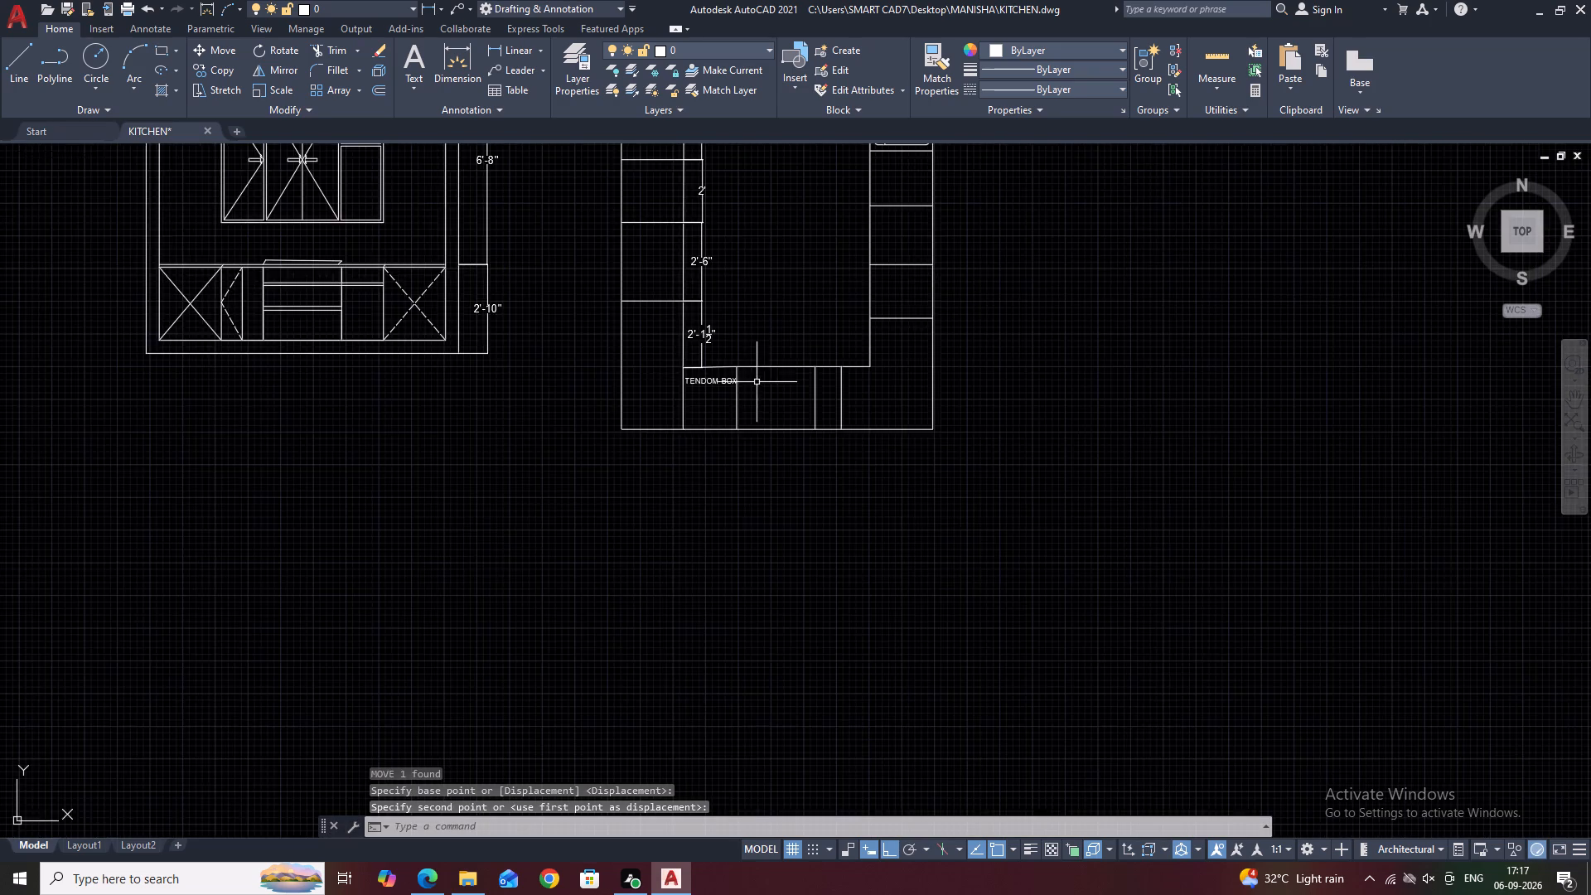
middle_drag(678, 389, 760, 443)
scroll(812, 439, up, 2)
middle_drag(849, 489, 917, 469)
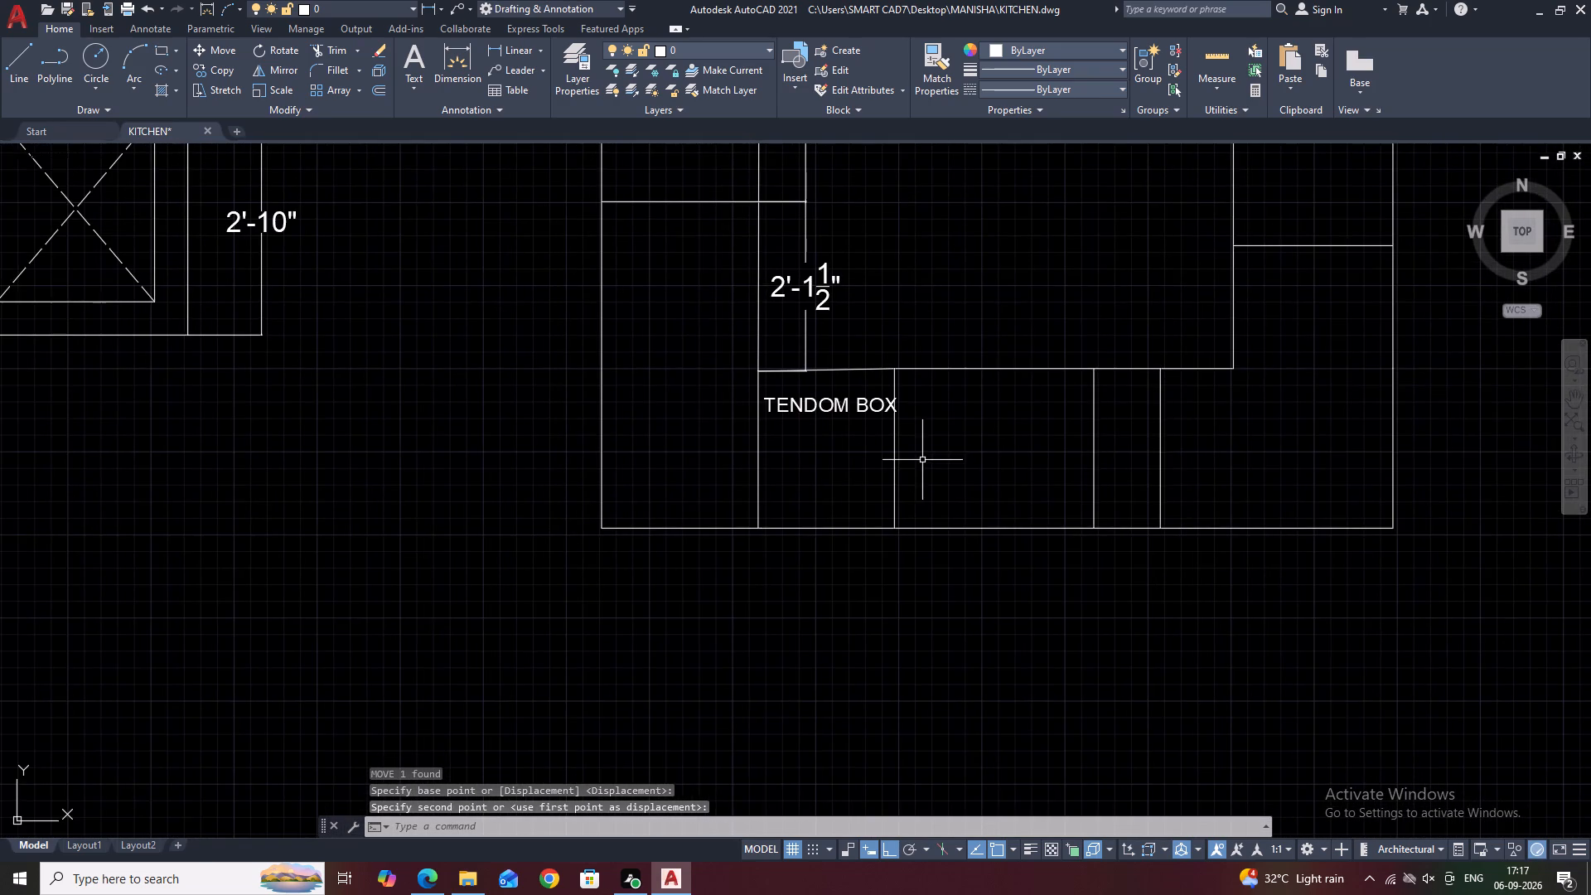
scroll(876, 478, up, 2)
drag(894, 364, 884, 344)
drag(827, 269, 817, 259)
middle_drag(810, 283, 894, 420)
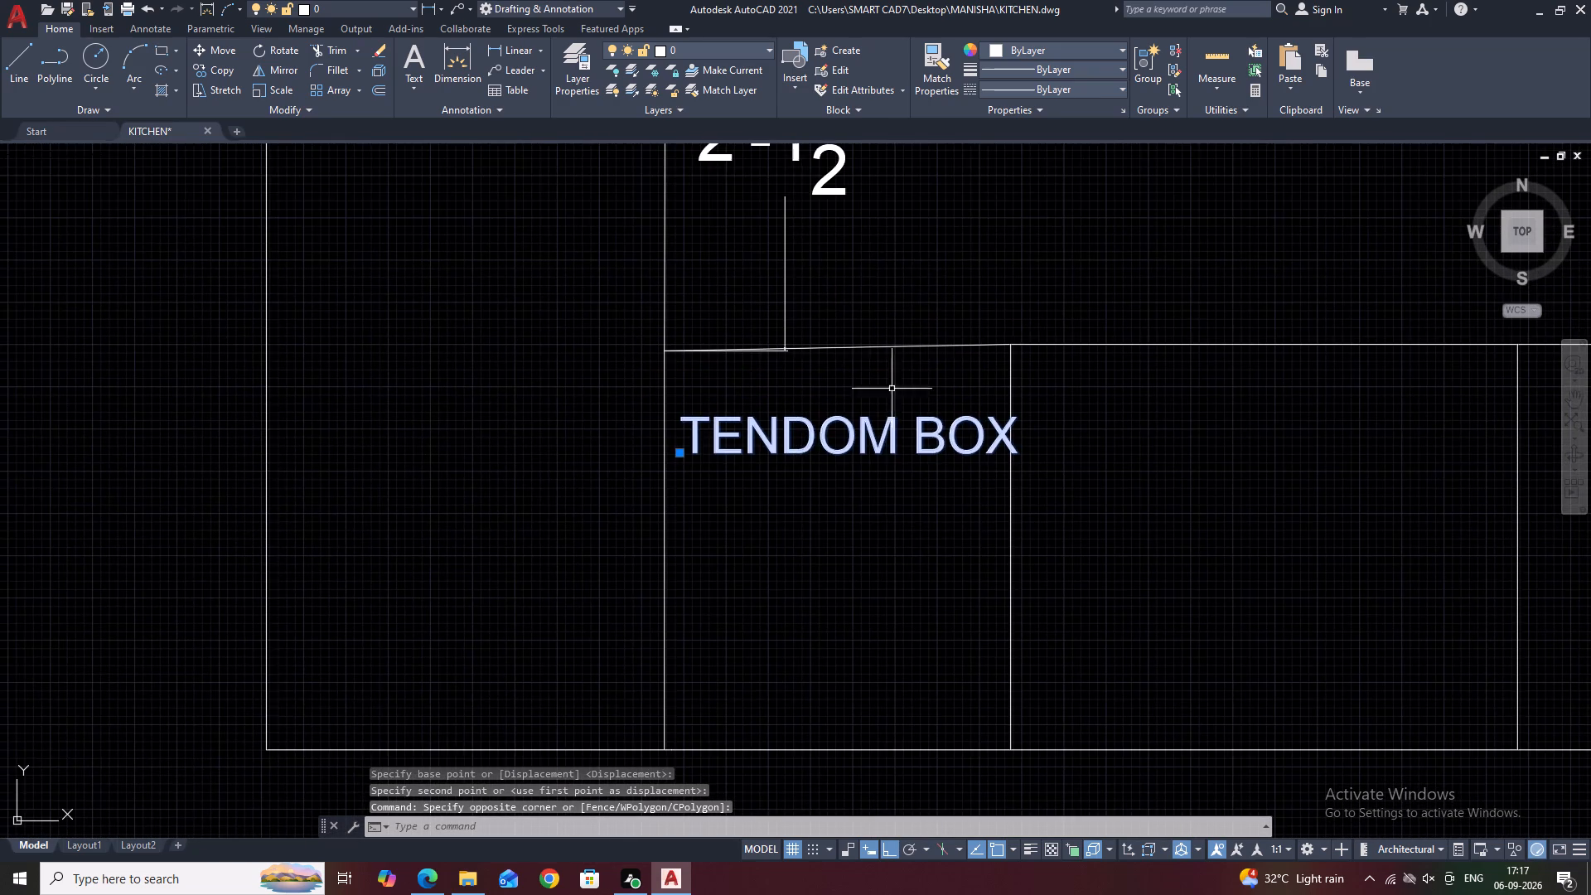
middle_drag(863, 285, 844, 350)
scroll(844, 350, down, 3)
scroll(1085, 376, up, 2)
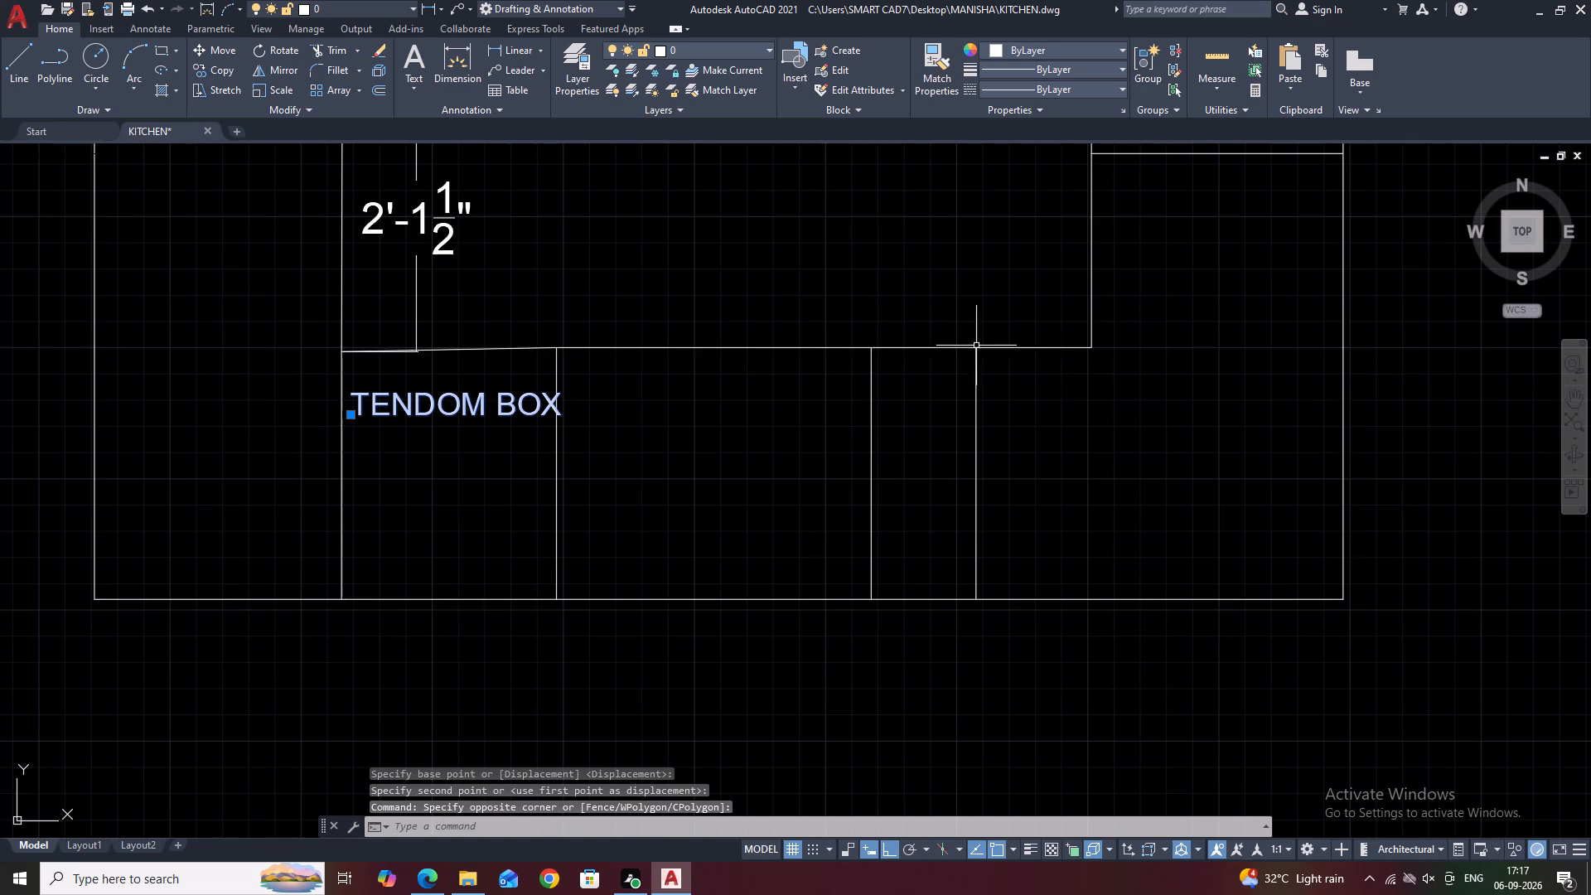
Stretch the U outline's inner corner above the TENDOM BOX section slightly upward to reduce the slope of the adjoining edge.
click(1059, 343)
click(1028, 381)
middle_drag(1028, 385, 1069, 500)
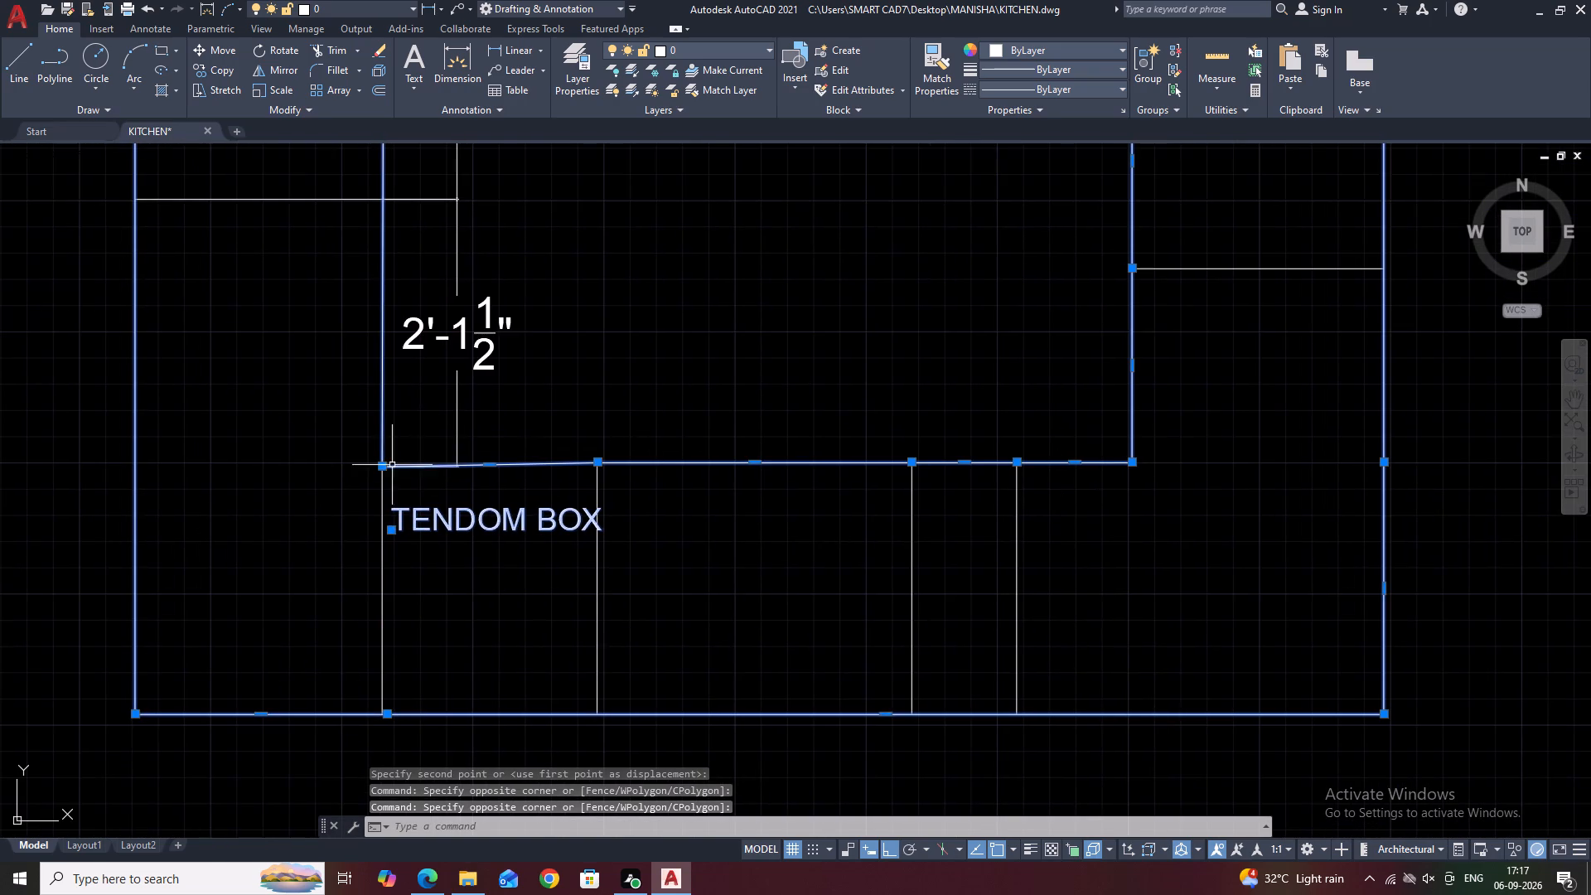
scroll(391, 467, up, 5)
scroll(630, 436, down, 3)
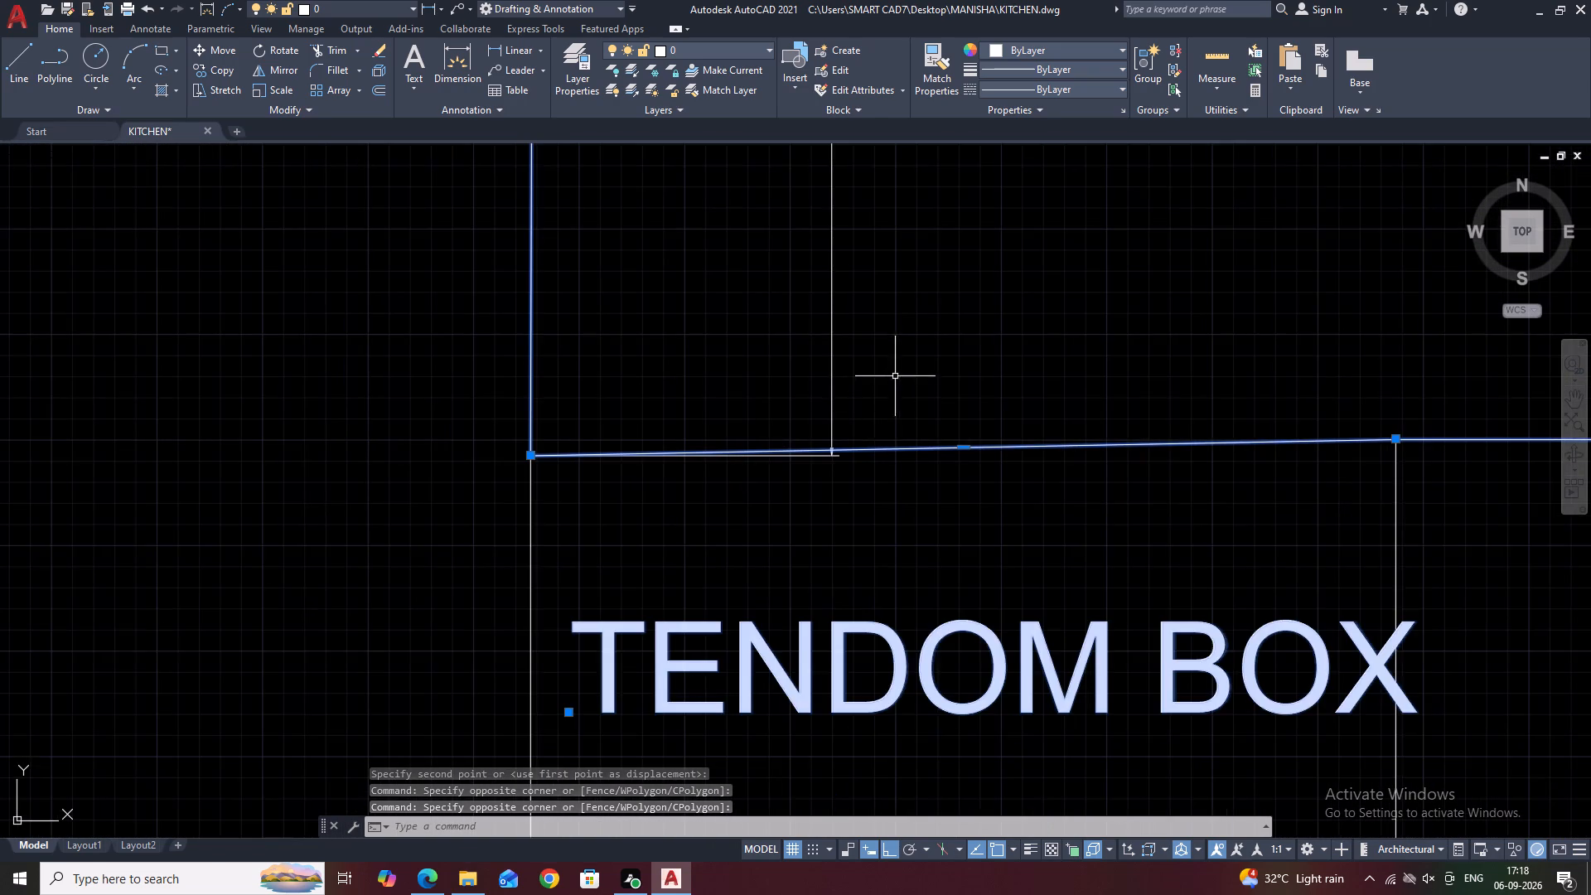
middle_drag(897, 380, 902, 447)
scroll(524, 515, up, 5)
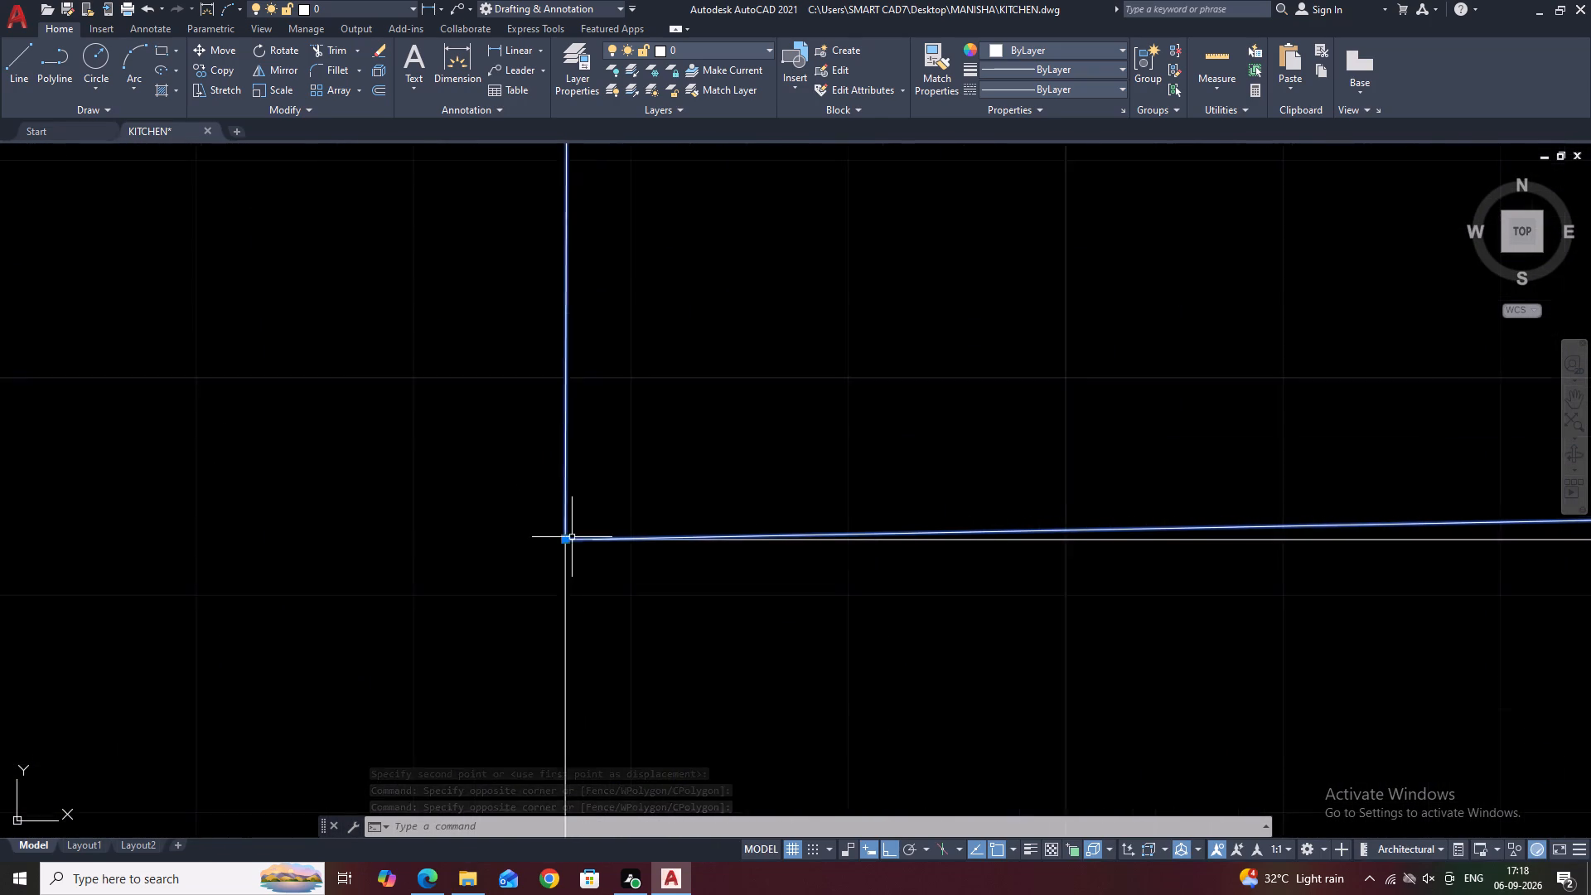
scroll(572, 537, up, 1)
scroll(504, 481, down, 2)
scroll(776, 486, down, 6)
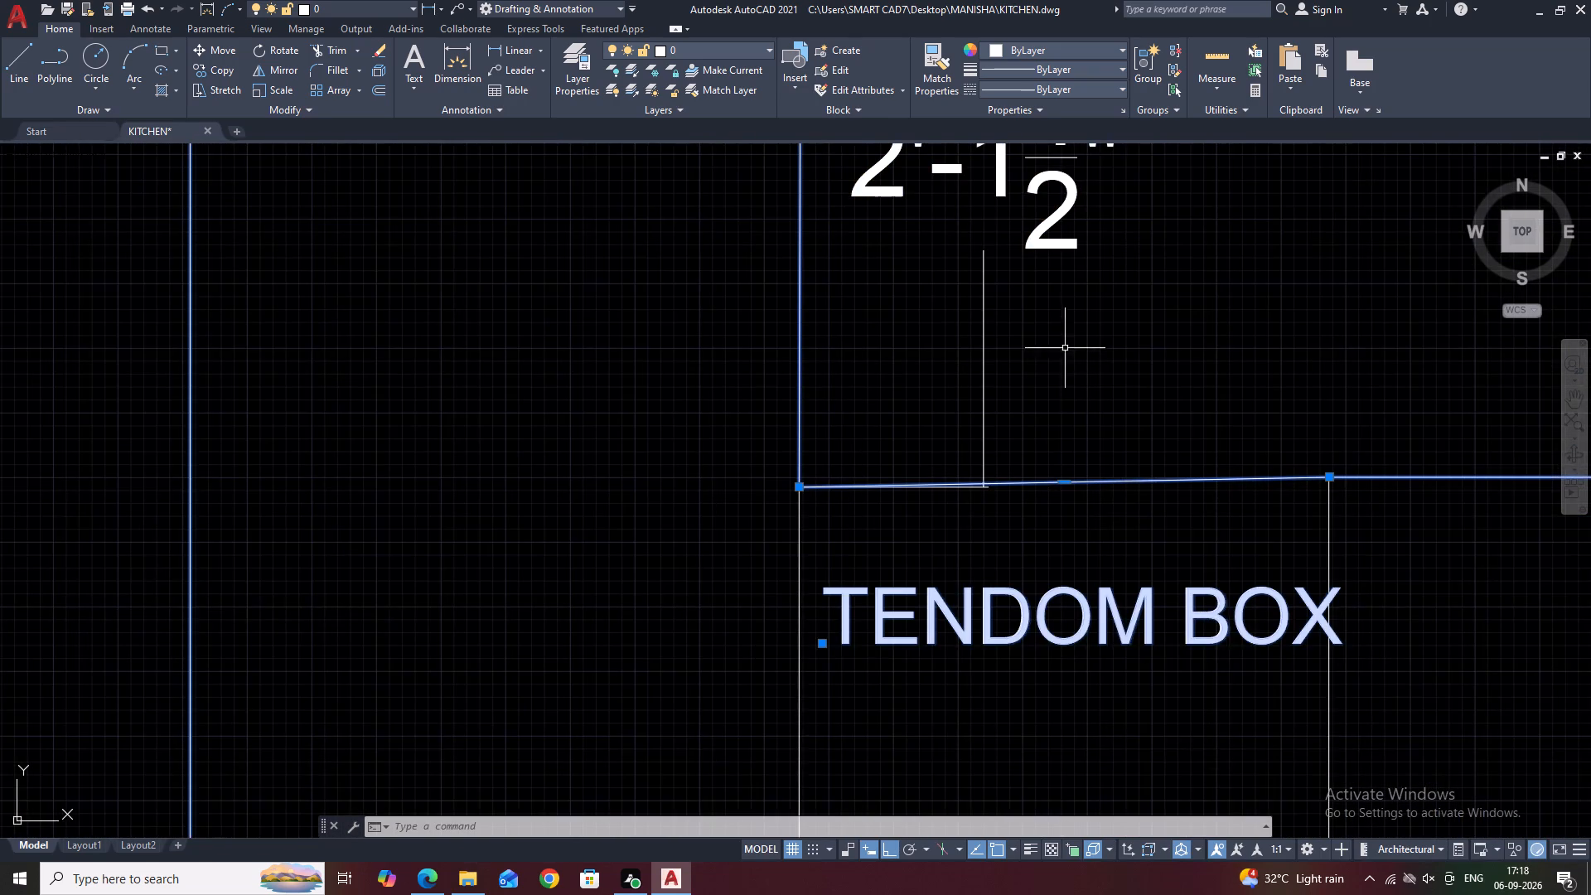
middle_drag(1064, 340, 926, 421)
scroll(665, 578, up, 2)
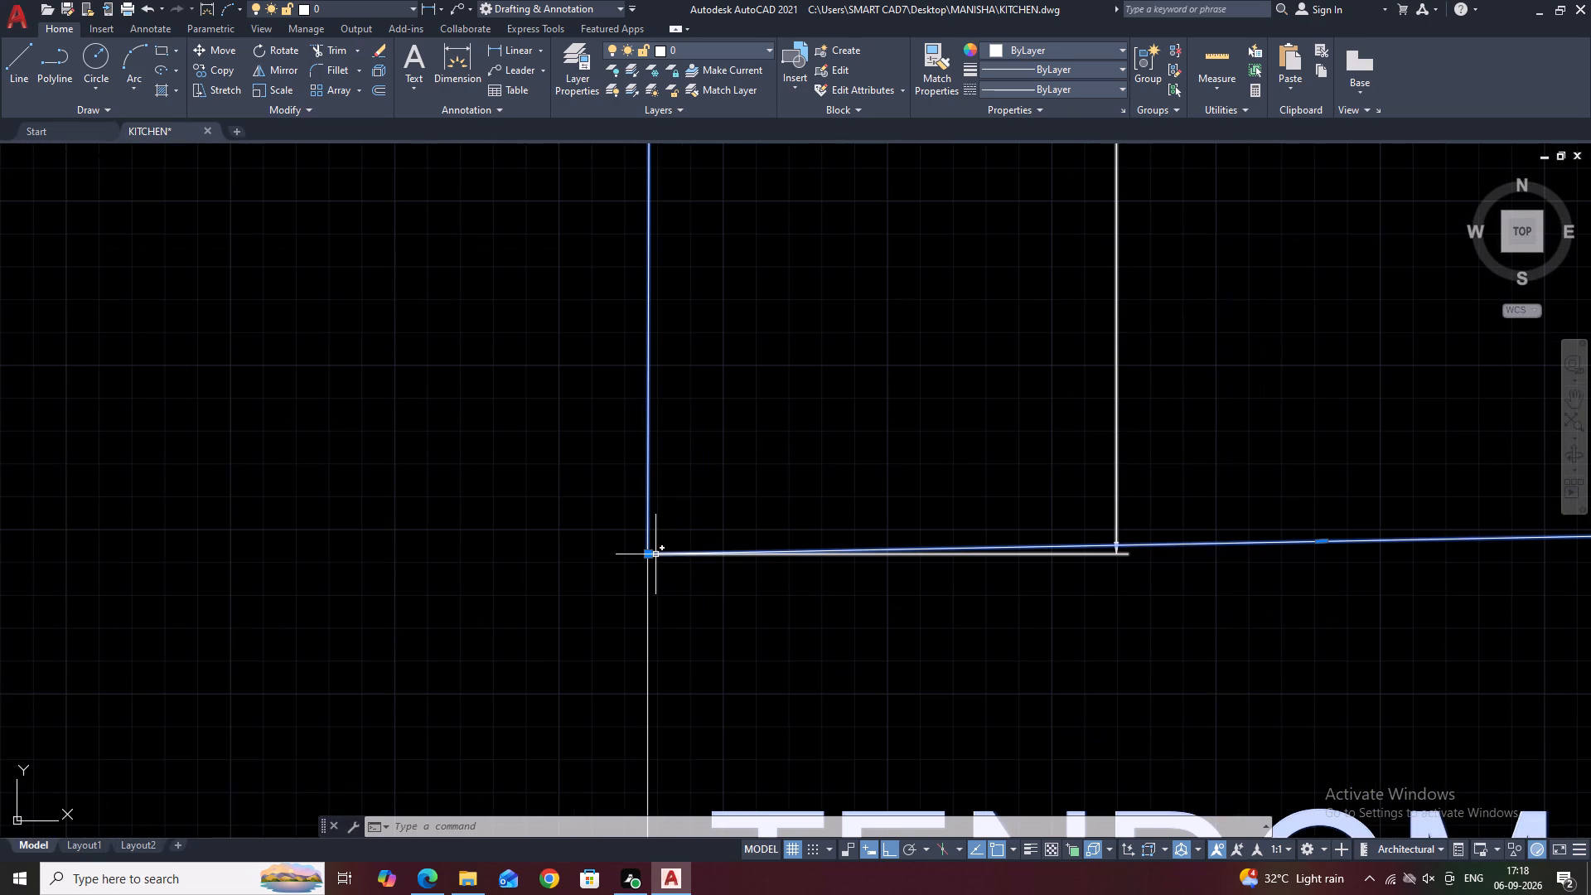
click(650, 554)
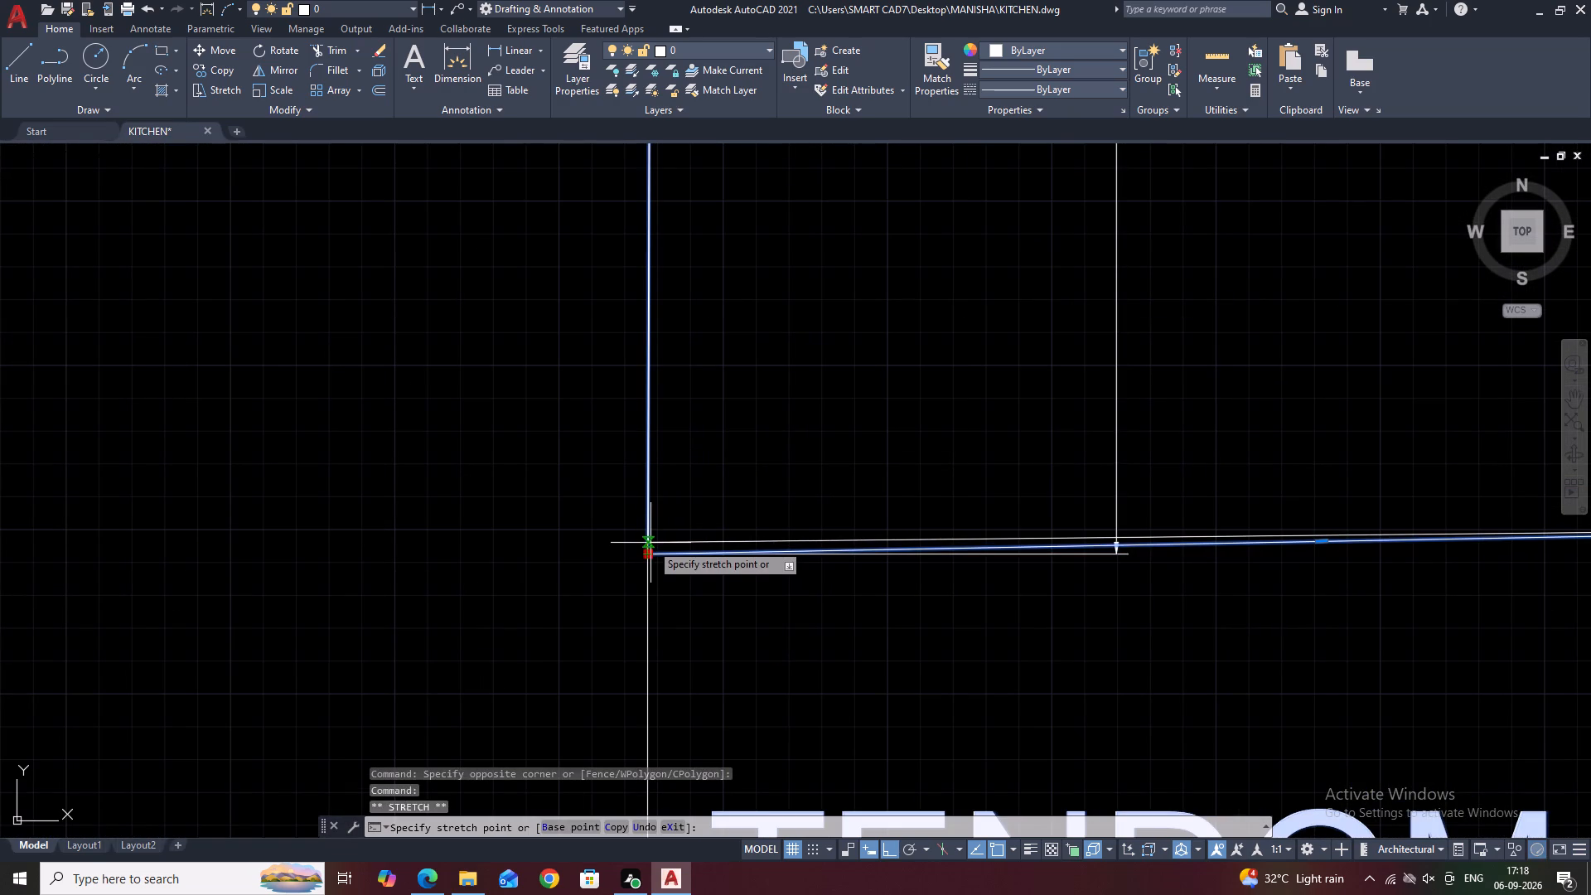
click(650, 543)
scroll(657, 509, down, 3)
key(Escape)
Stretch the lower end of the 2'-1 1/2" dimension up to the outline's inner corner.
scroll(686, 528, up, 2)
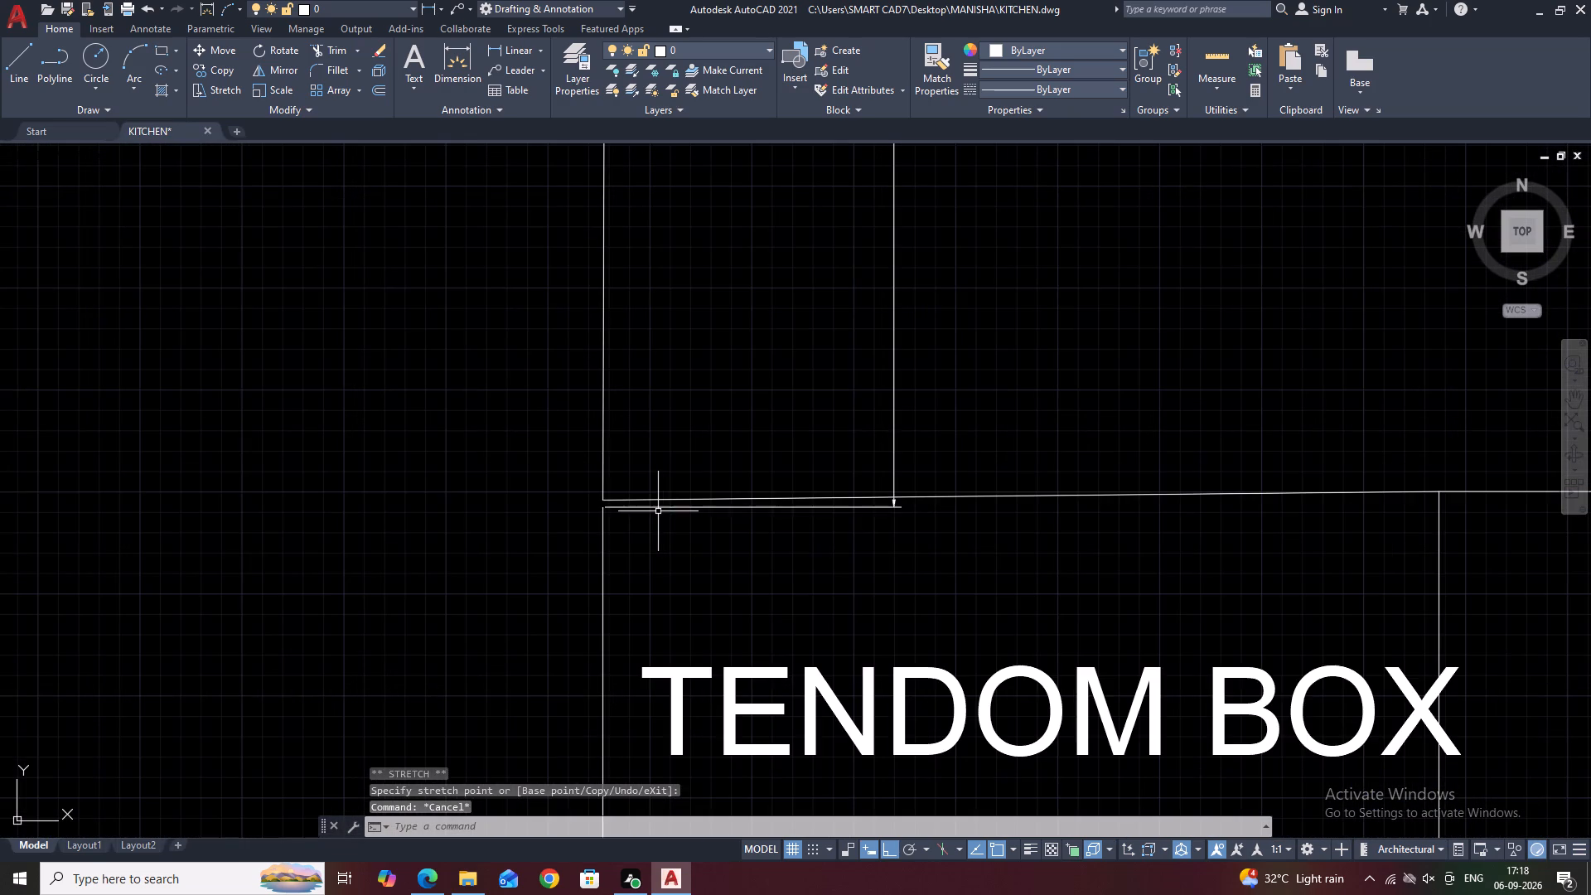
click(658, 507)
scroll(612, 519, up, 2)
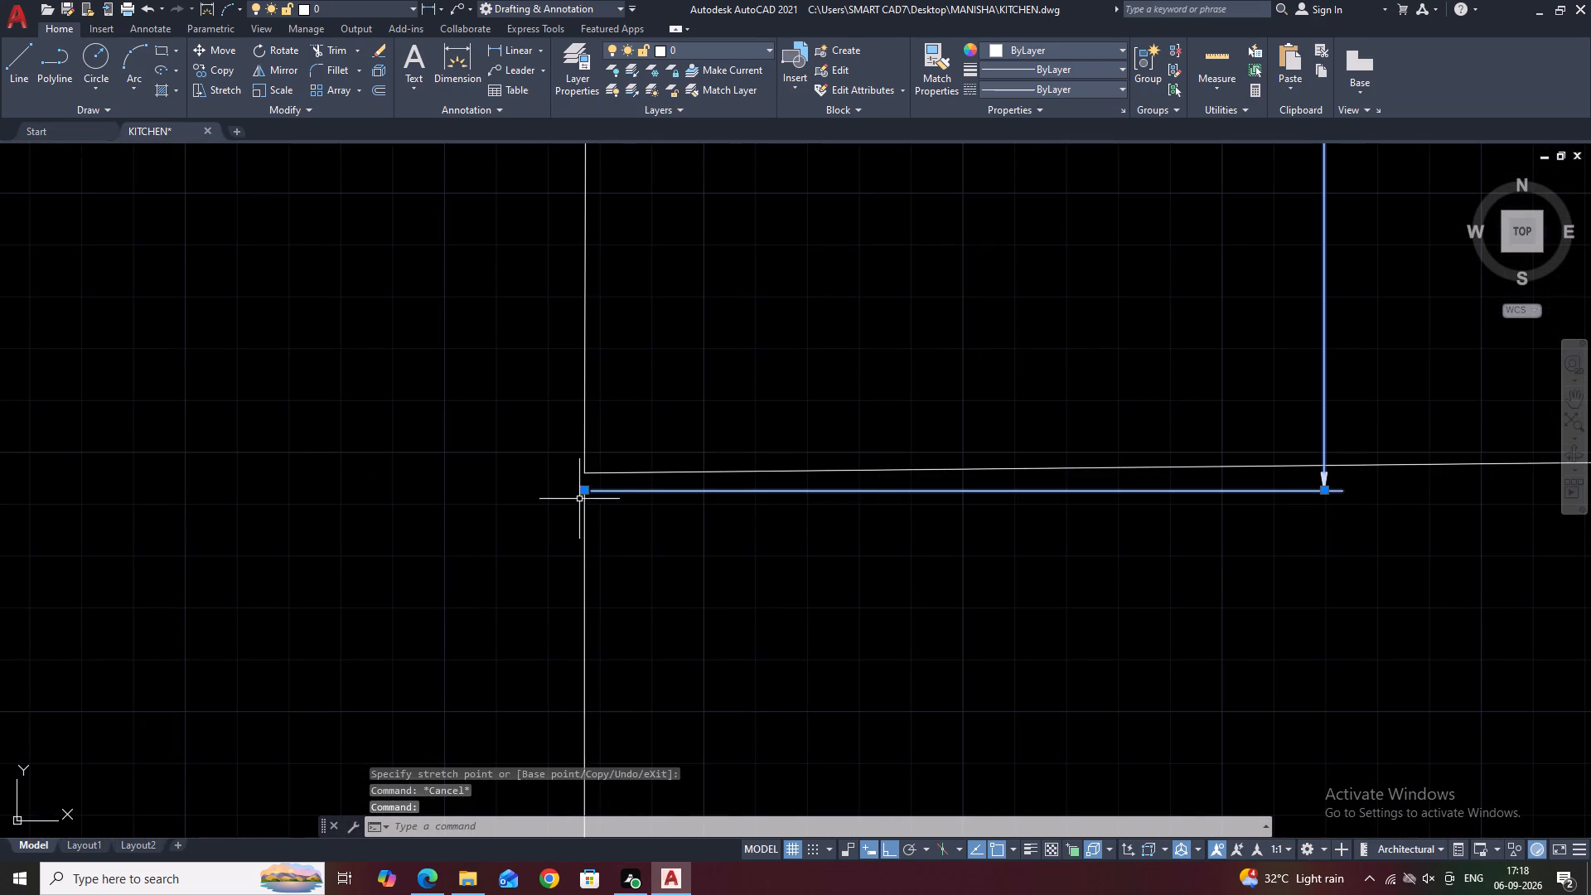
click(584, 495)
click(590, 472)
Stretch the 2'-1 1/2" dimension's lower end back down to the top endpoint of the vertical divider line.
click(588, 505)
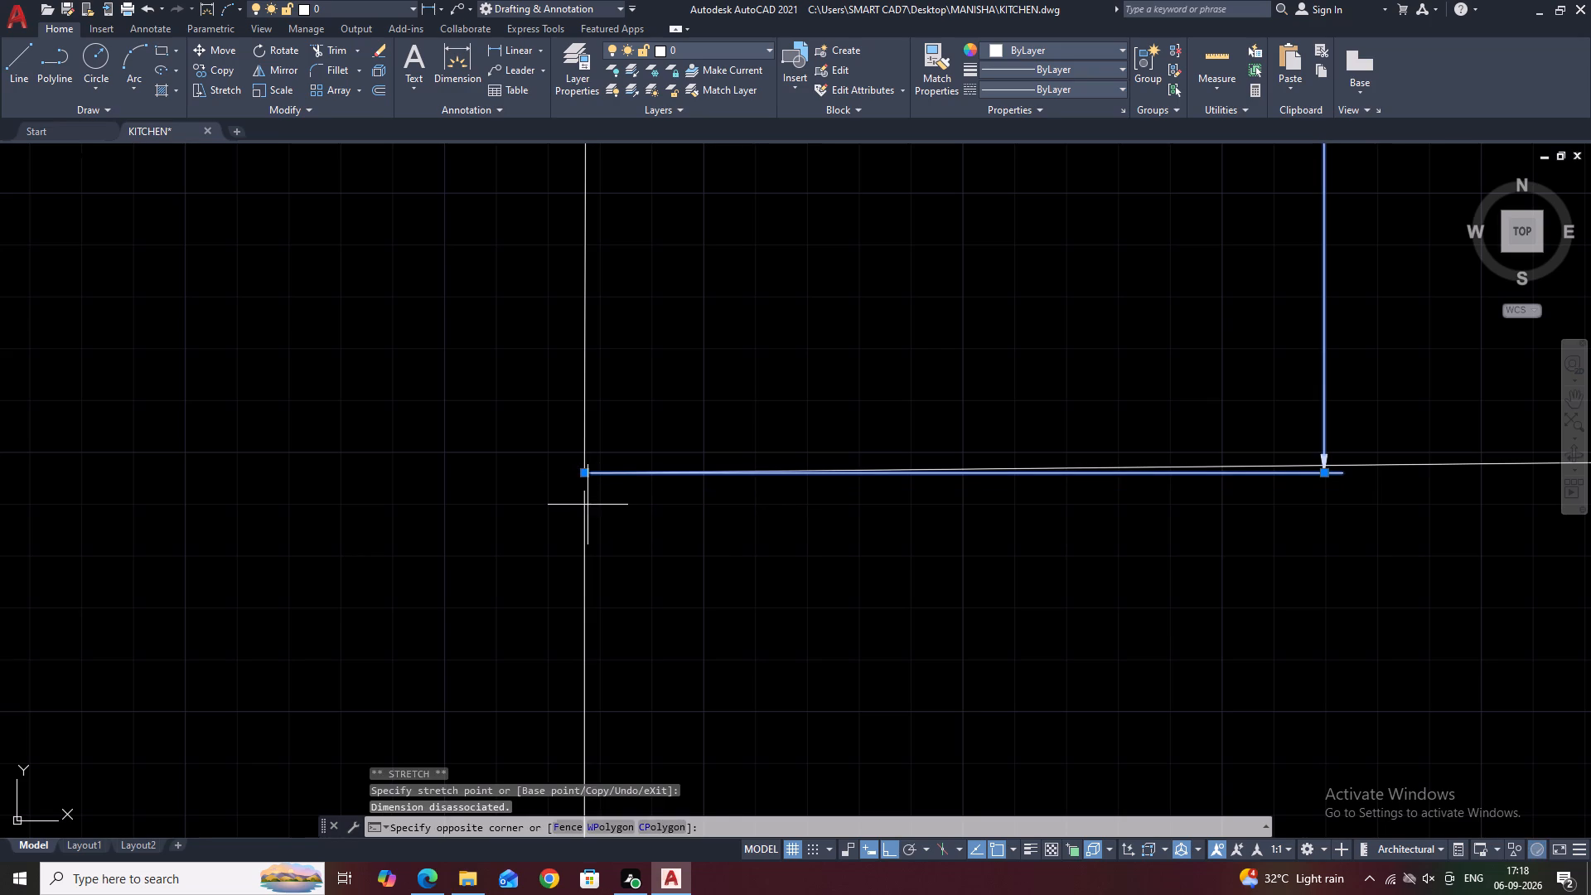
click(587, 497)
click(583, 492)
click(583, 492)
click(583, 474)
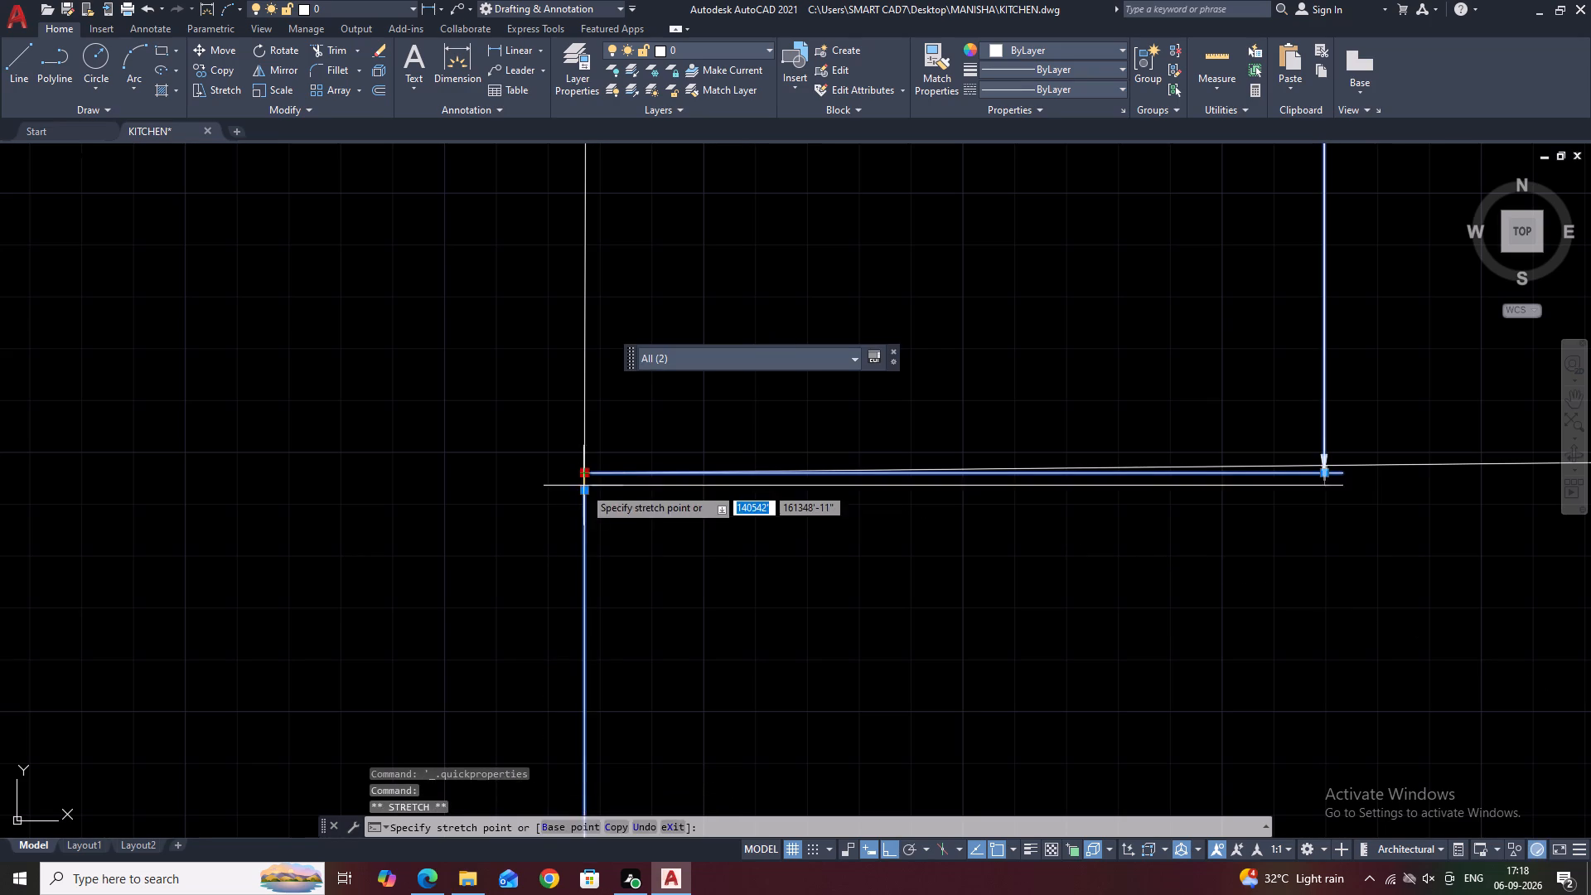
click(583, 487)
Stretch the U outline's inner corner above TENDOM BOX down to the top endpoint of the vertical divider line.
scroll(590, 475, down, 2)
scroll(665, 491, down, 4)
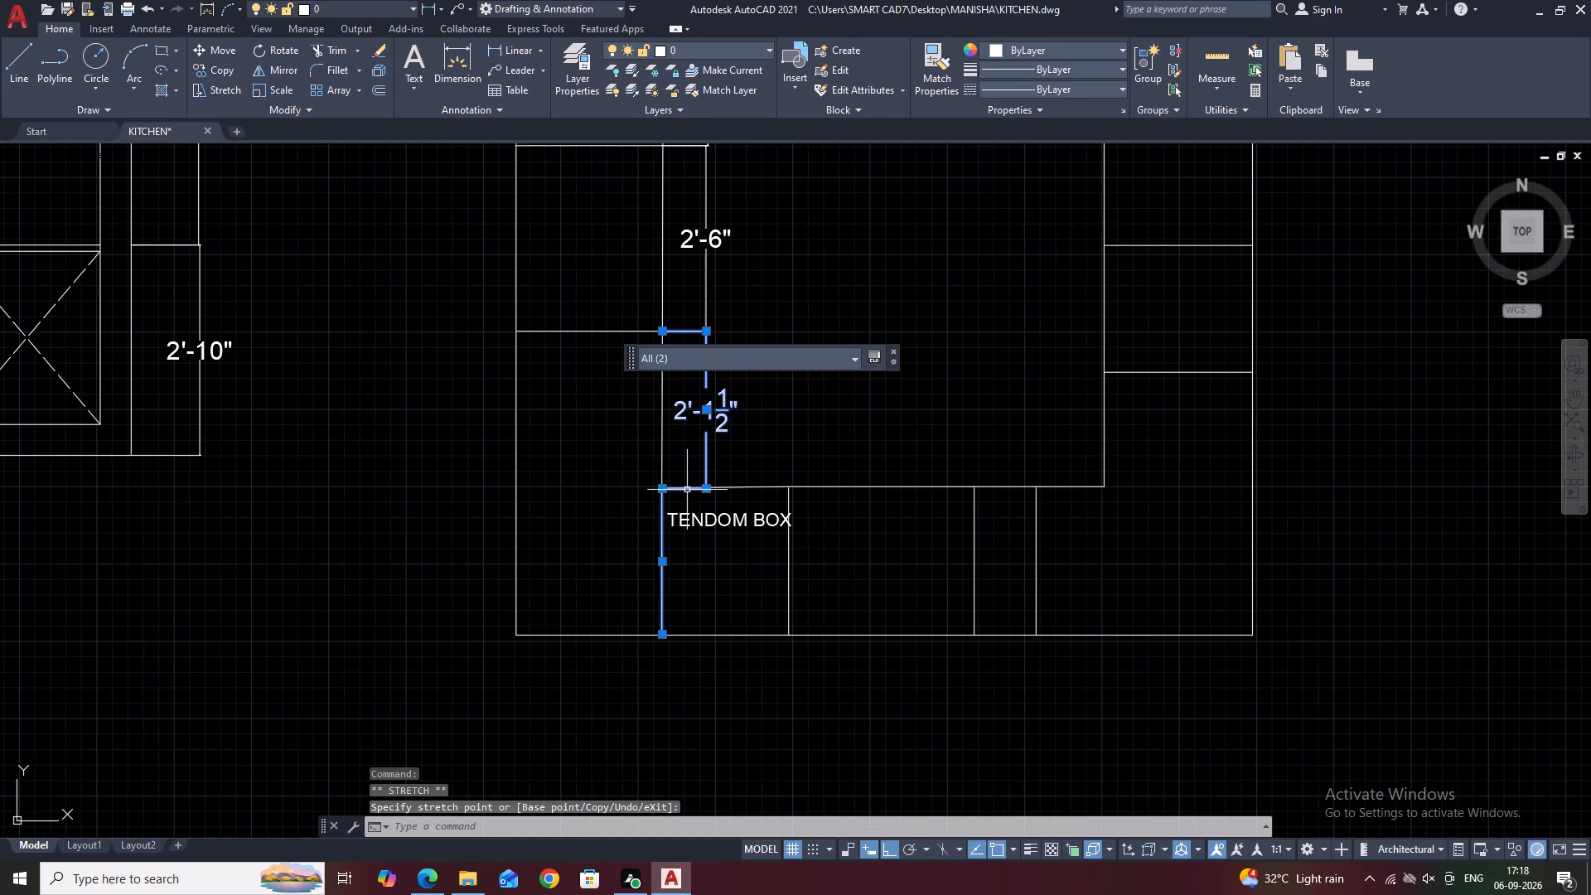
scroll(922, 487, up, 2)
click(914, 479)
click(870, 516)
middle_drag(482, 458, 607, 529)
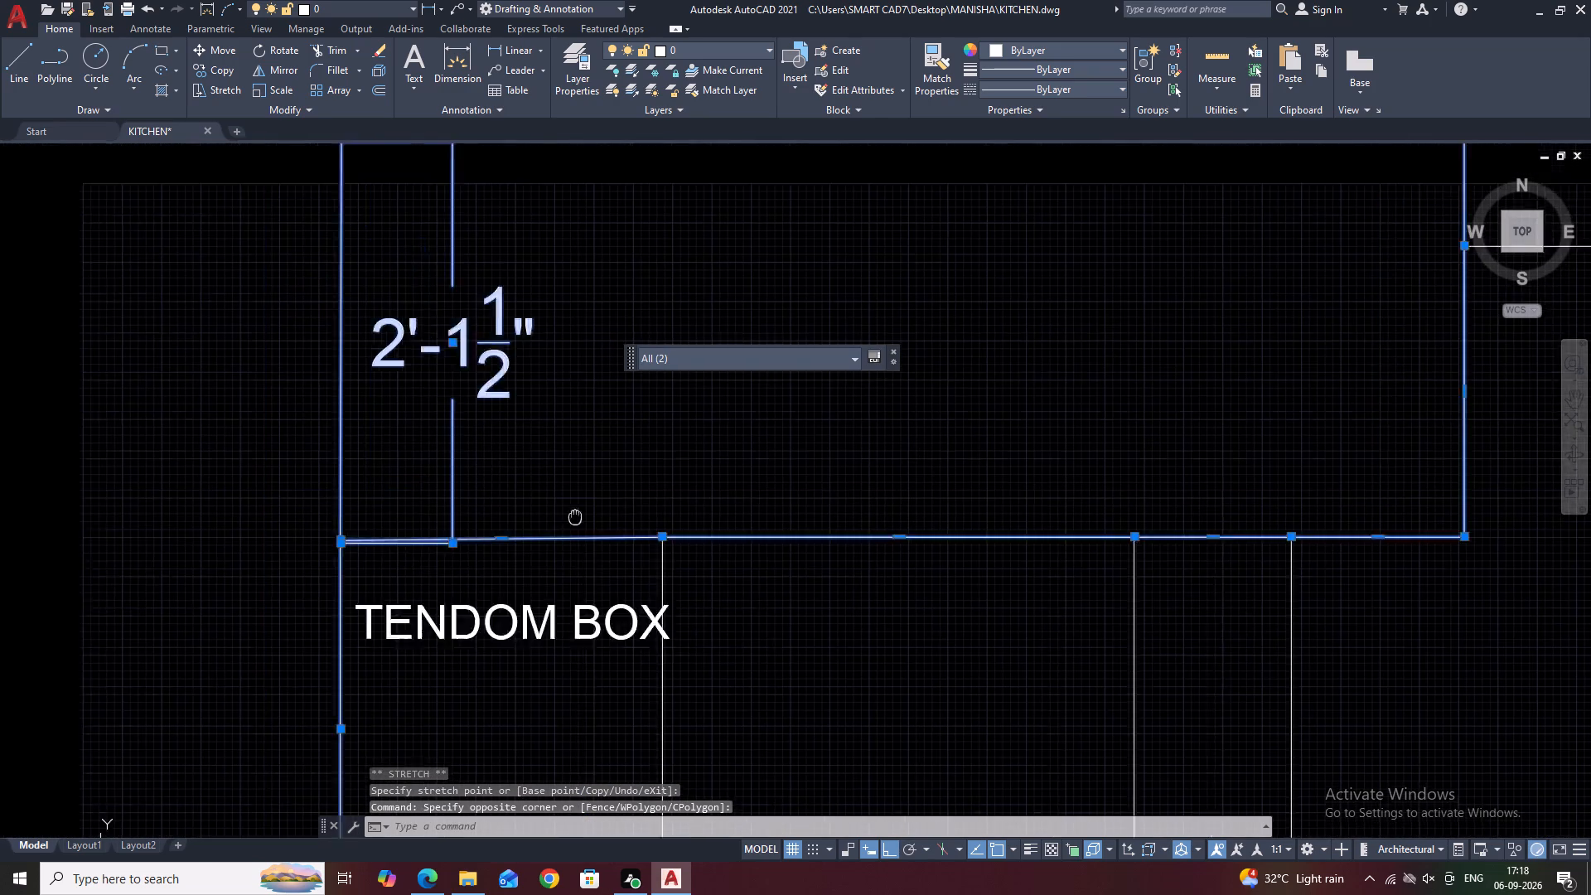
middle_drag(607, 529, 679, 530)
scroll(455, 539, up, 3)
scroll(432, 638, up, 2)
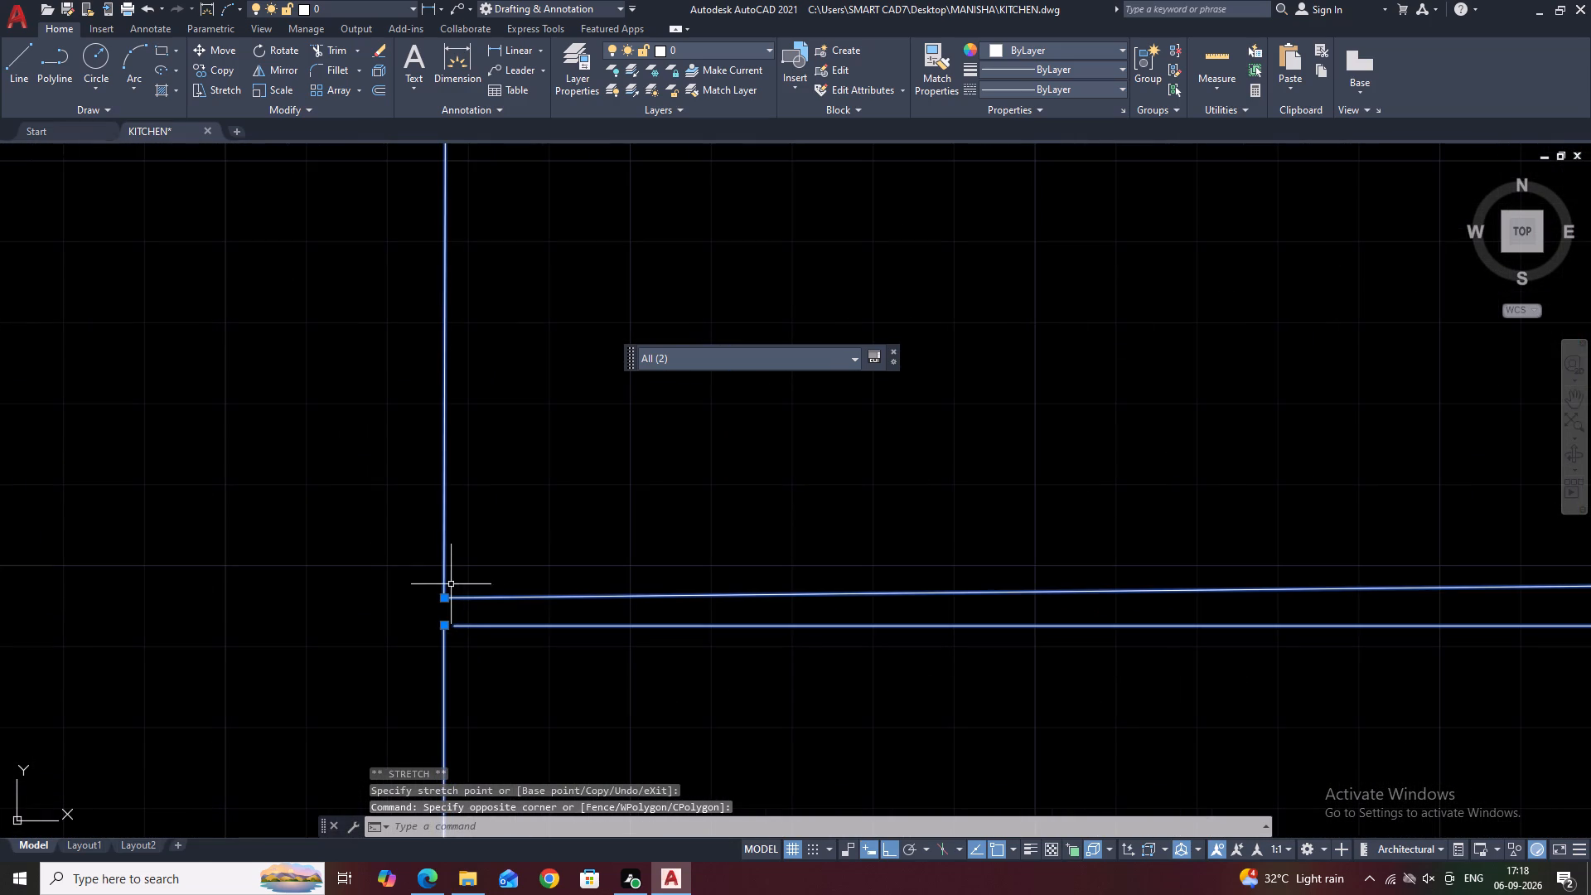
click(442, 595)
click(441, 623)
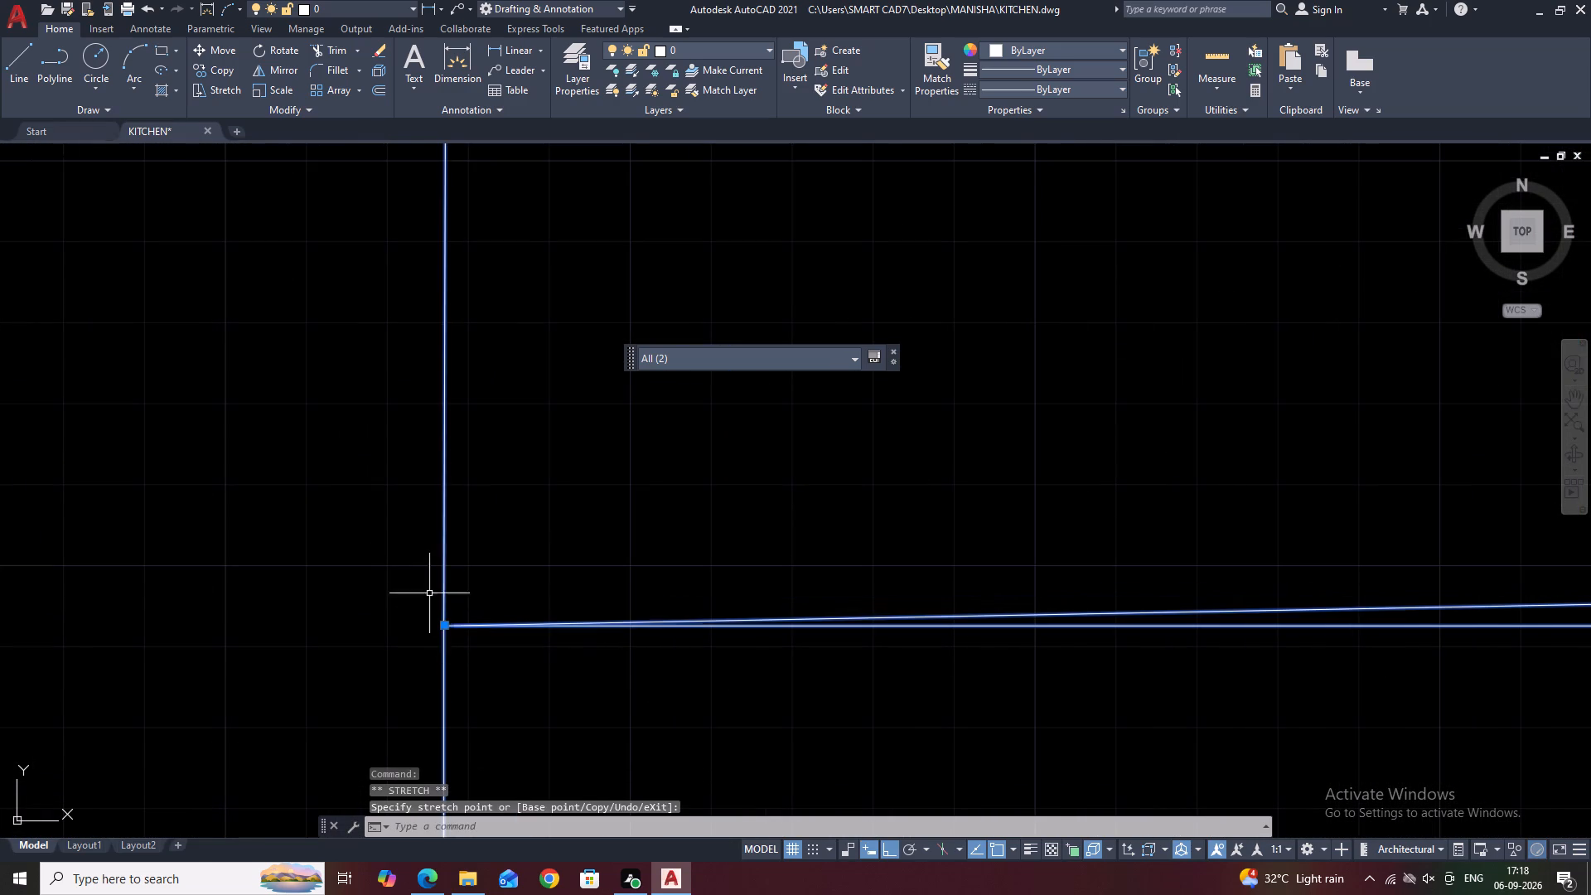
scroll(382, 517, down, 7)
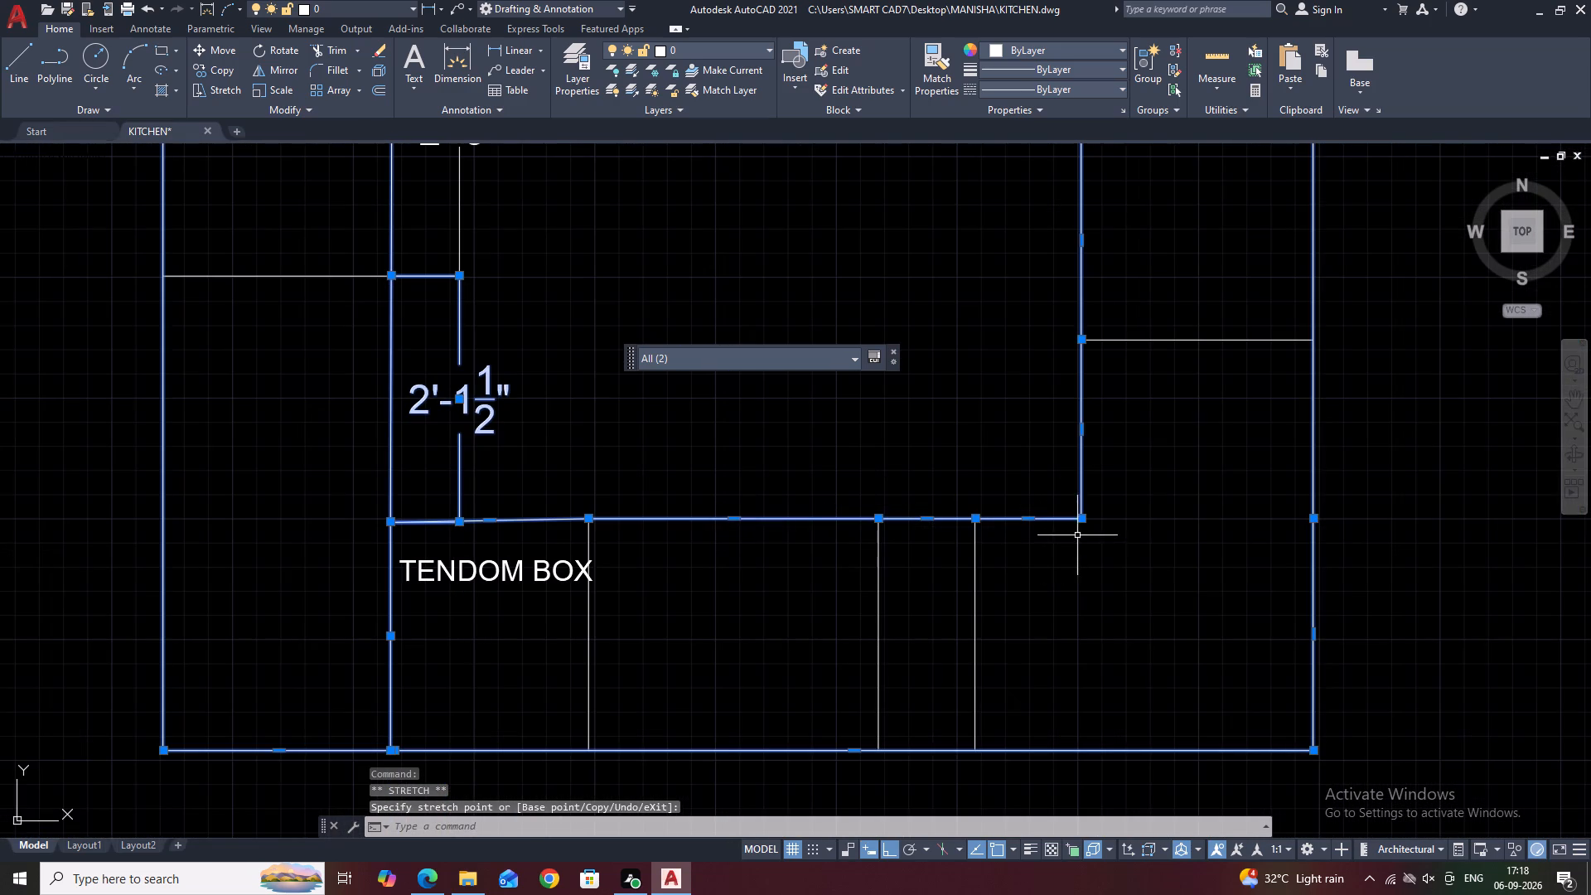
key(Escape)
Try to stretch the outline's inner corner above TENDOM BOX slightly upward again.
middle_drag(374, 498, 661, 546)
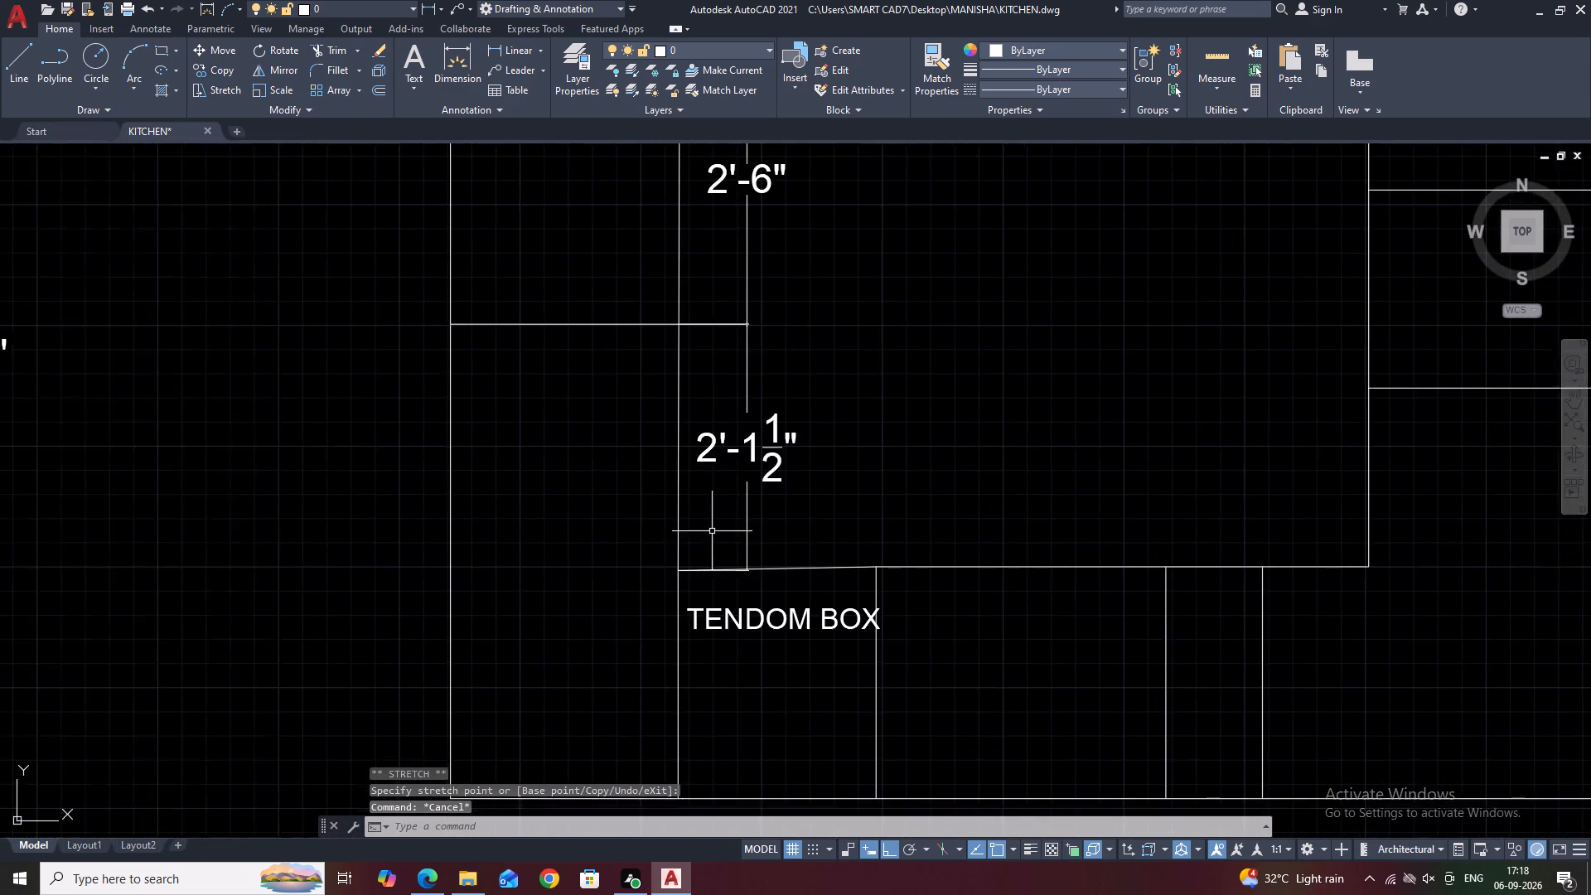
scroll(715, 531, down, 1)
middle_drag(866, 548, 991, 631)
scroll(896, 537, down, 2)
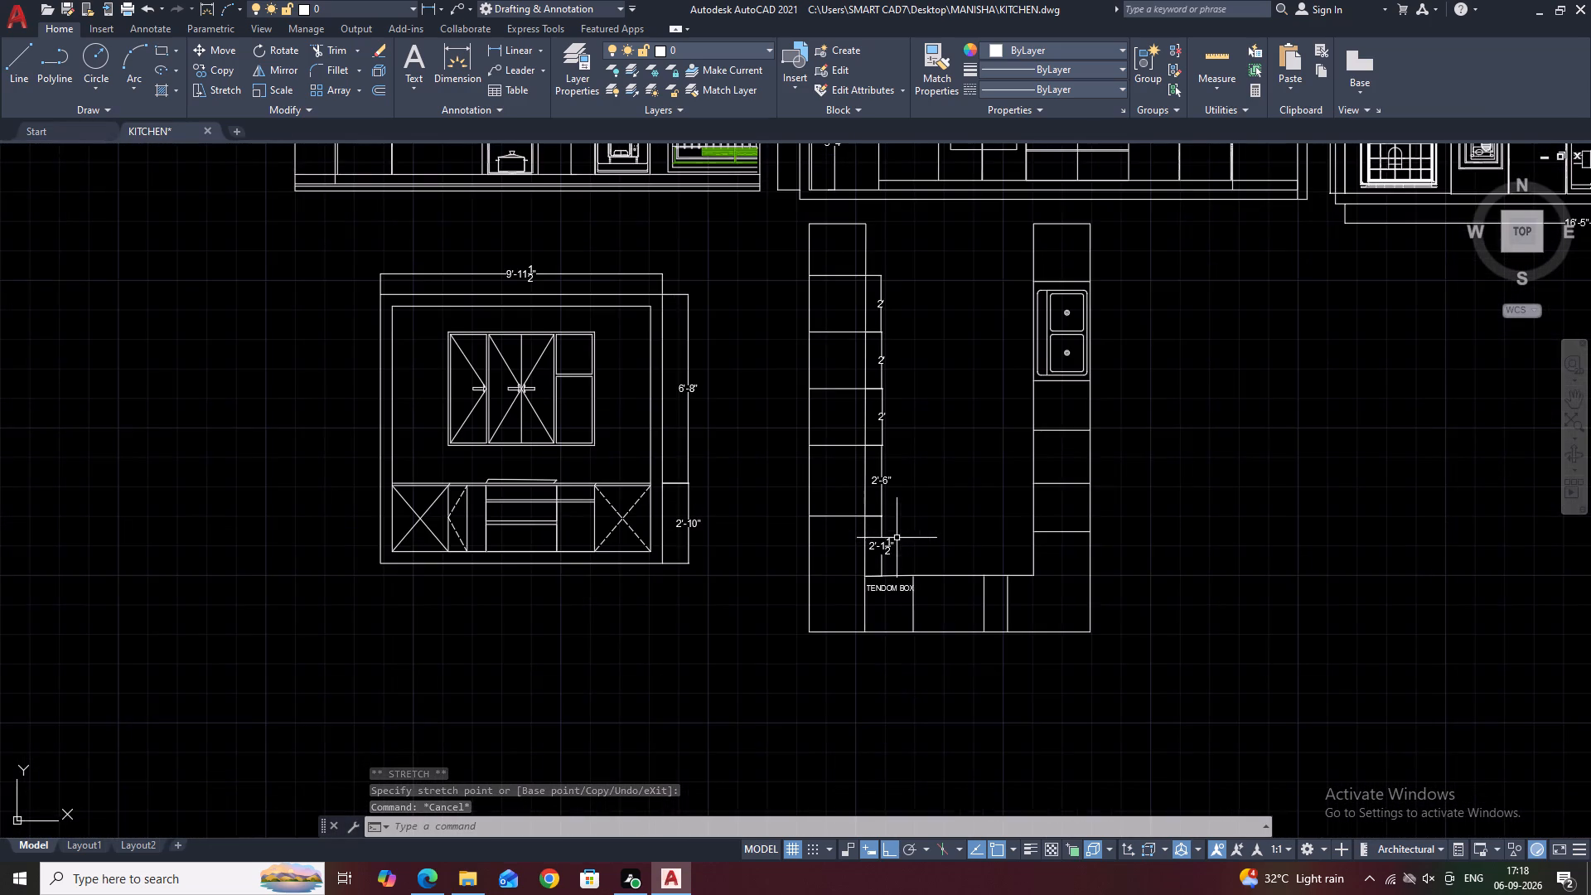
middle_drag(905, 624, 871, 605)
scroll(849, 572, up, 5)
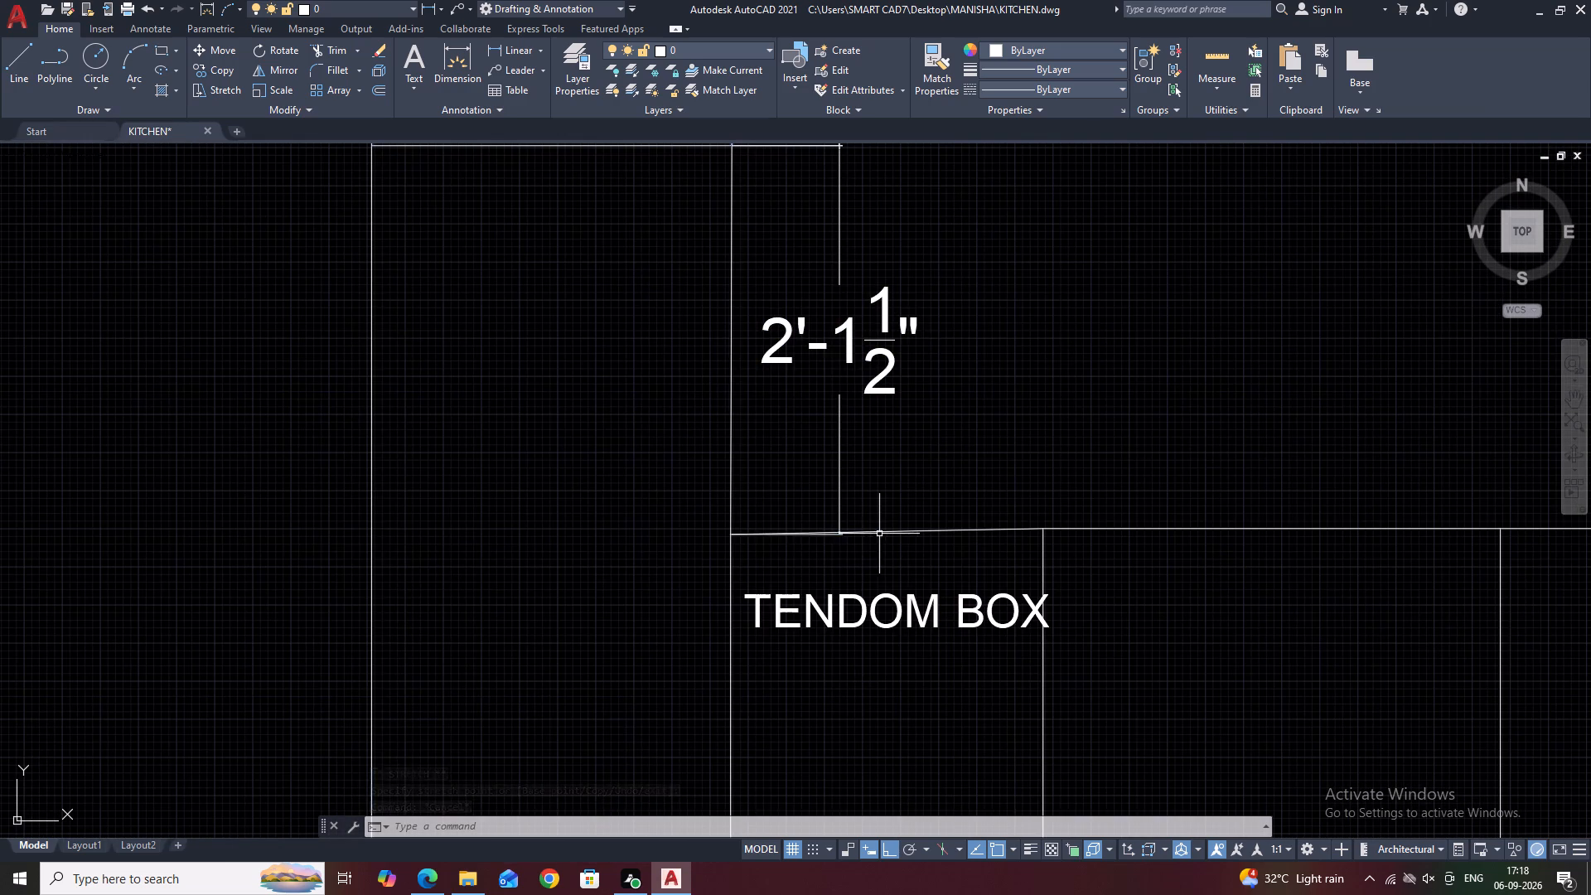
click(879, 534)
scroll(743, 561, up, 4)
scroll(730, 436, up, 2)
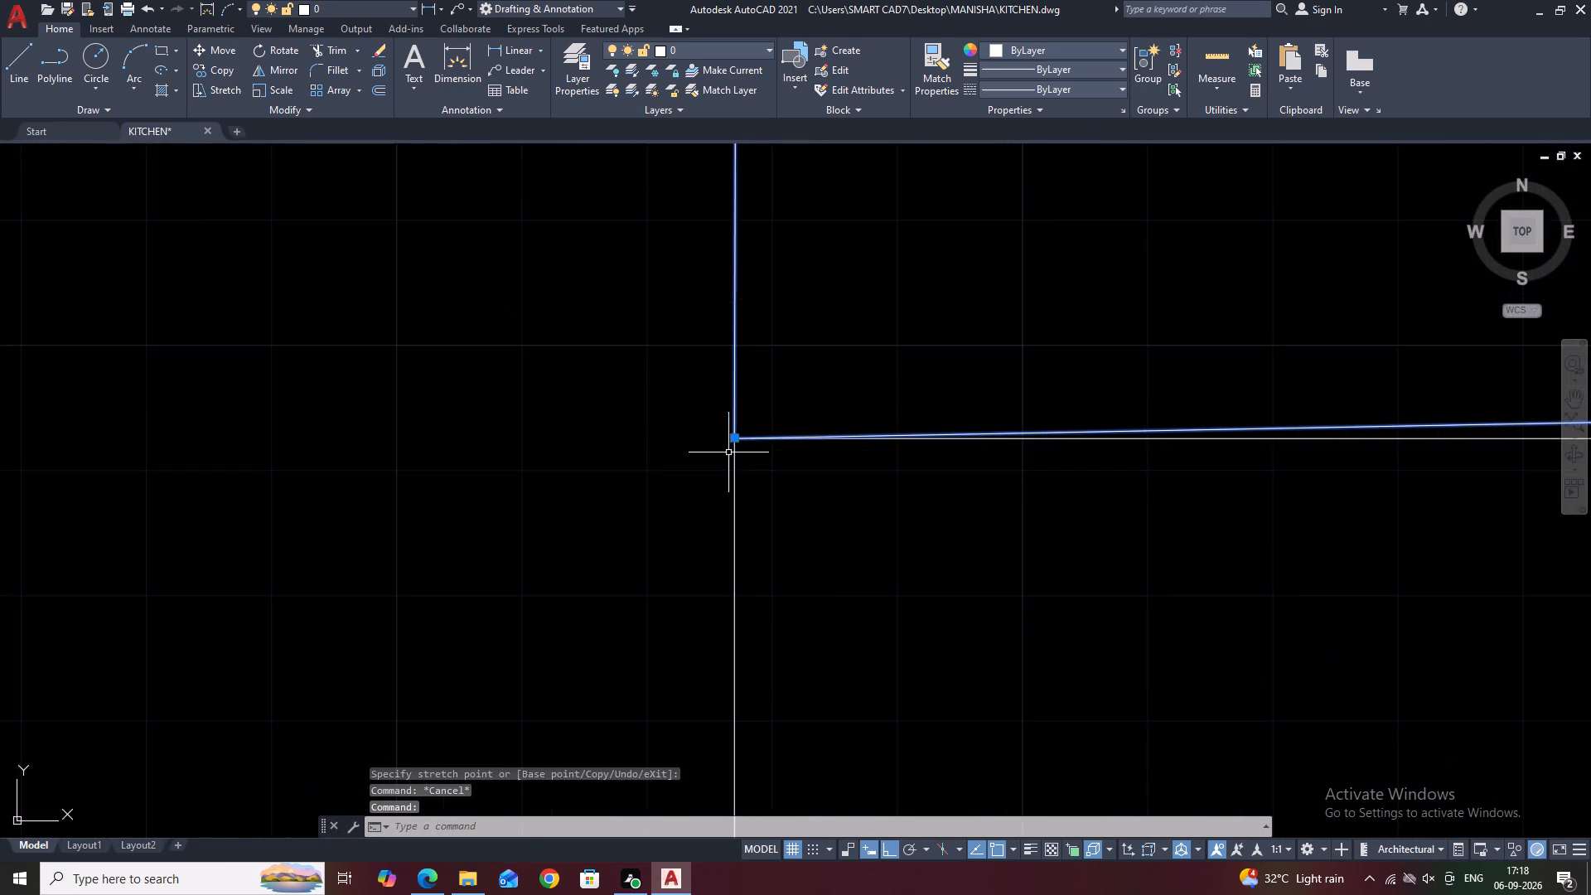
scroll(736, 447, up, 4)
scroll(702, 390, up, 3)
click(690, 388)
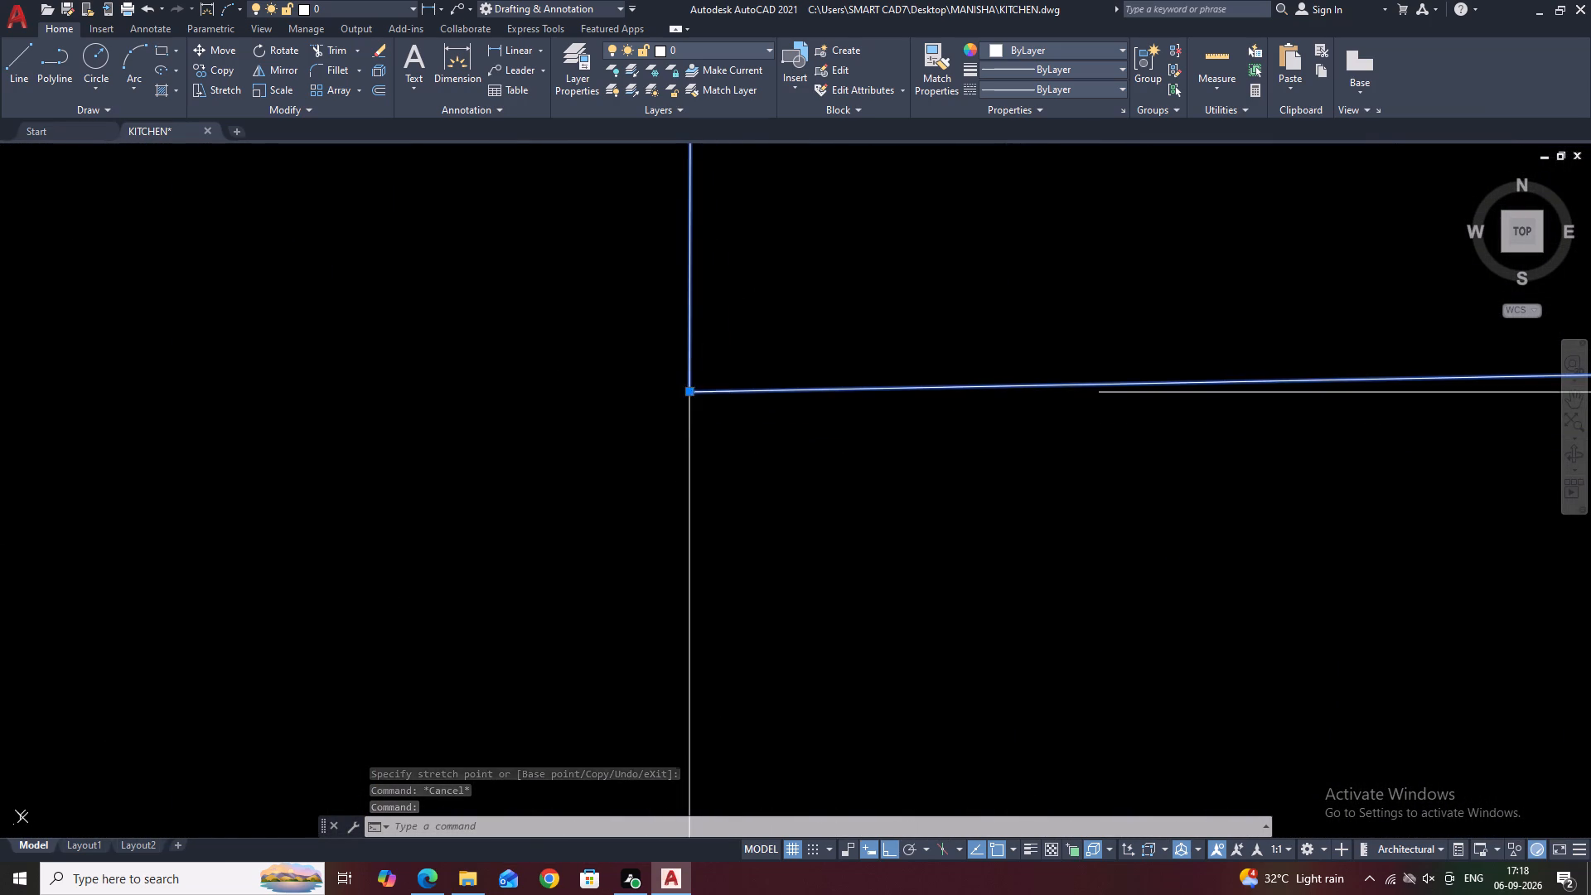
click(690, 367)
Draw a horizontal line about 5'-11 1/2" long from the outline's right inner corner to the left leg's inner edge.
scroll(657, 380, down, 10)
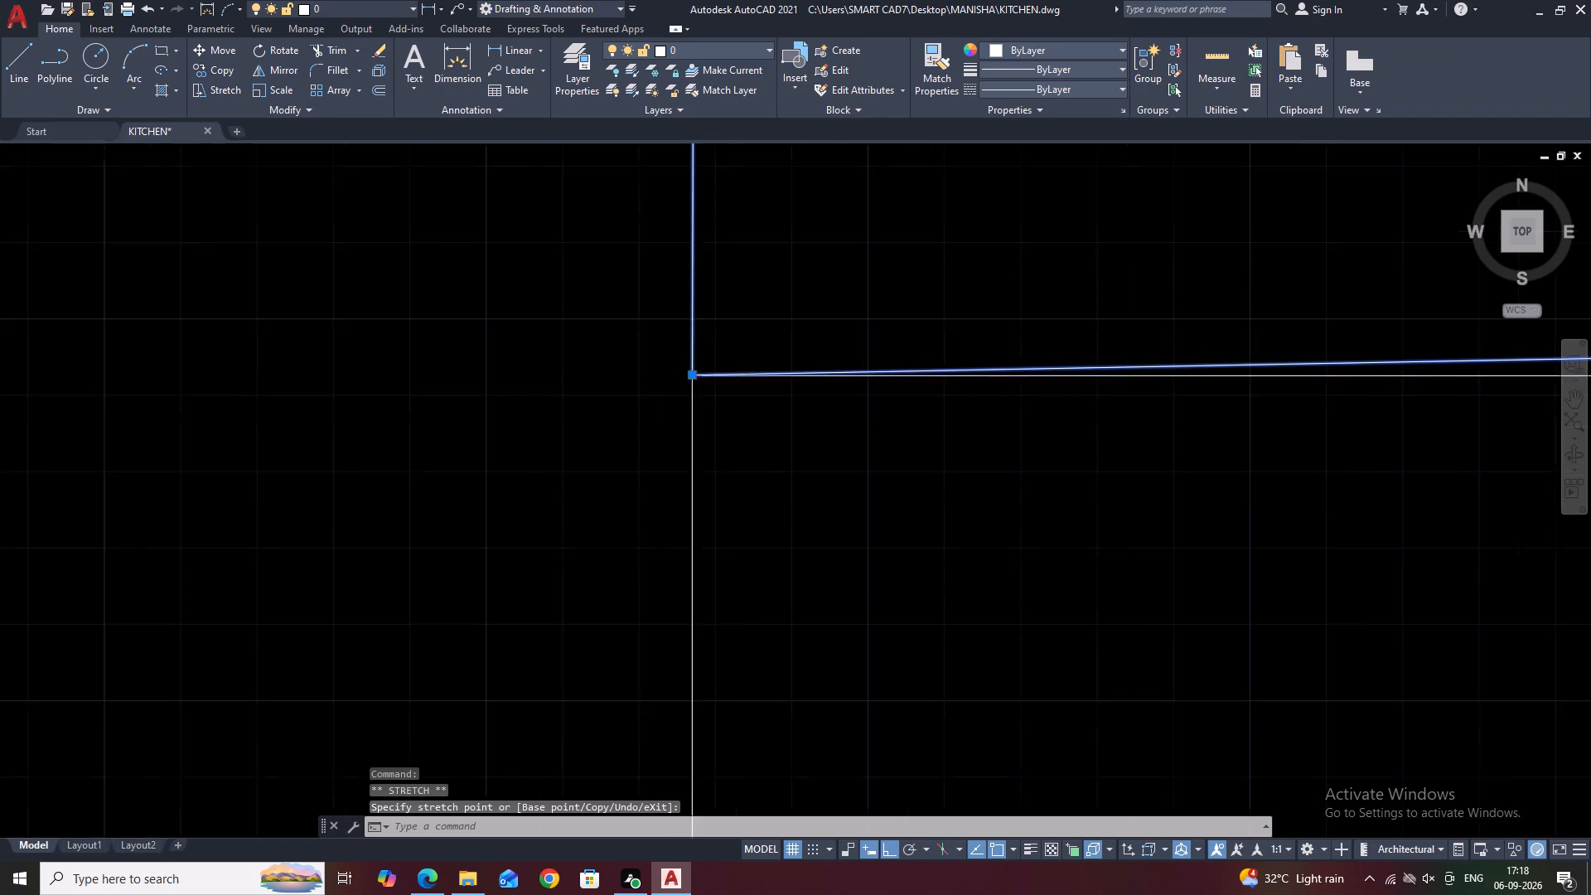
scroll(701, 375, down, 5)
middle_drag(991, 361, 944, 461)
middle_drag(1081, 472, 1057, 508)
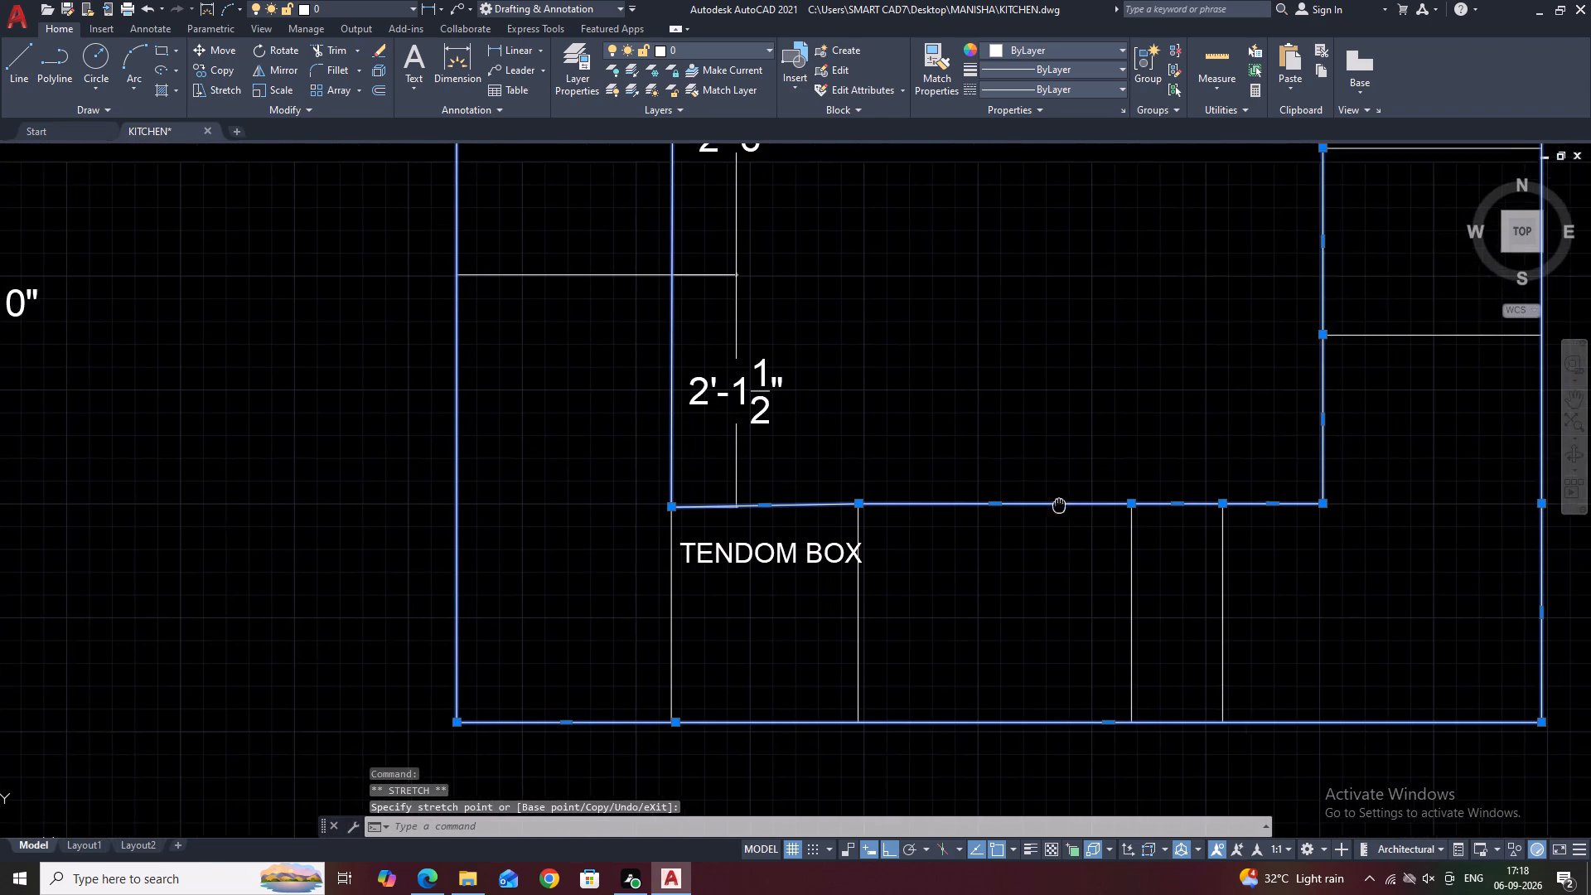
middle_drag(1057, 508, 1055, 514)
key(l)
key(space)
scroll(1276, 511, up, 2)
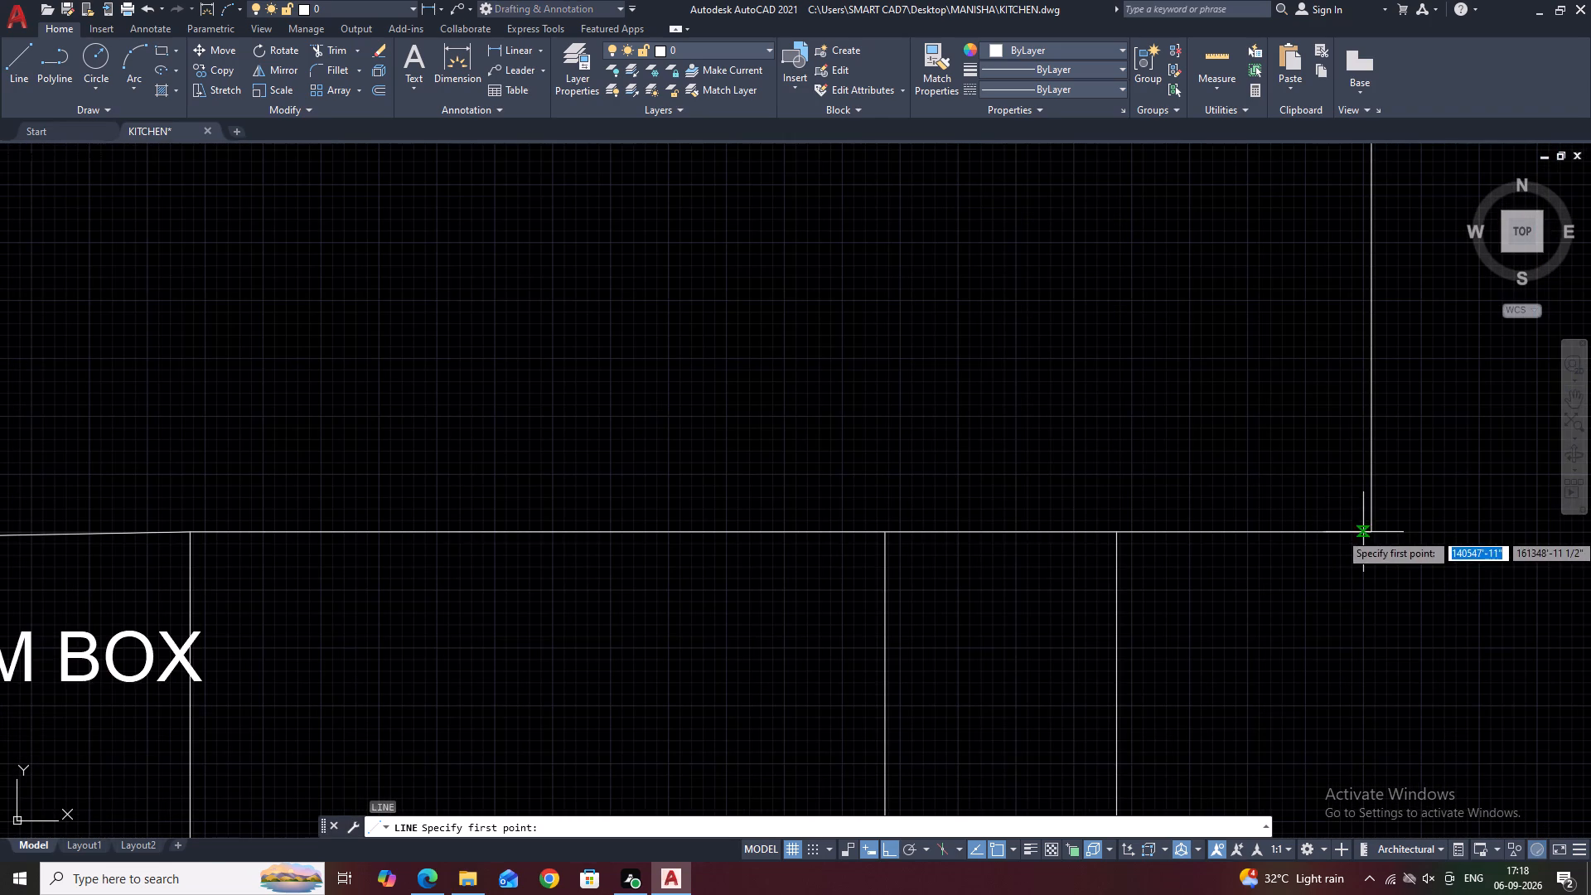
click(1370, 535)
scroll(1196, 535, down, 3)
scroll(608, 537, up, 2)
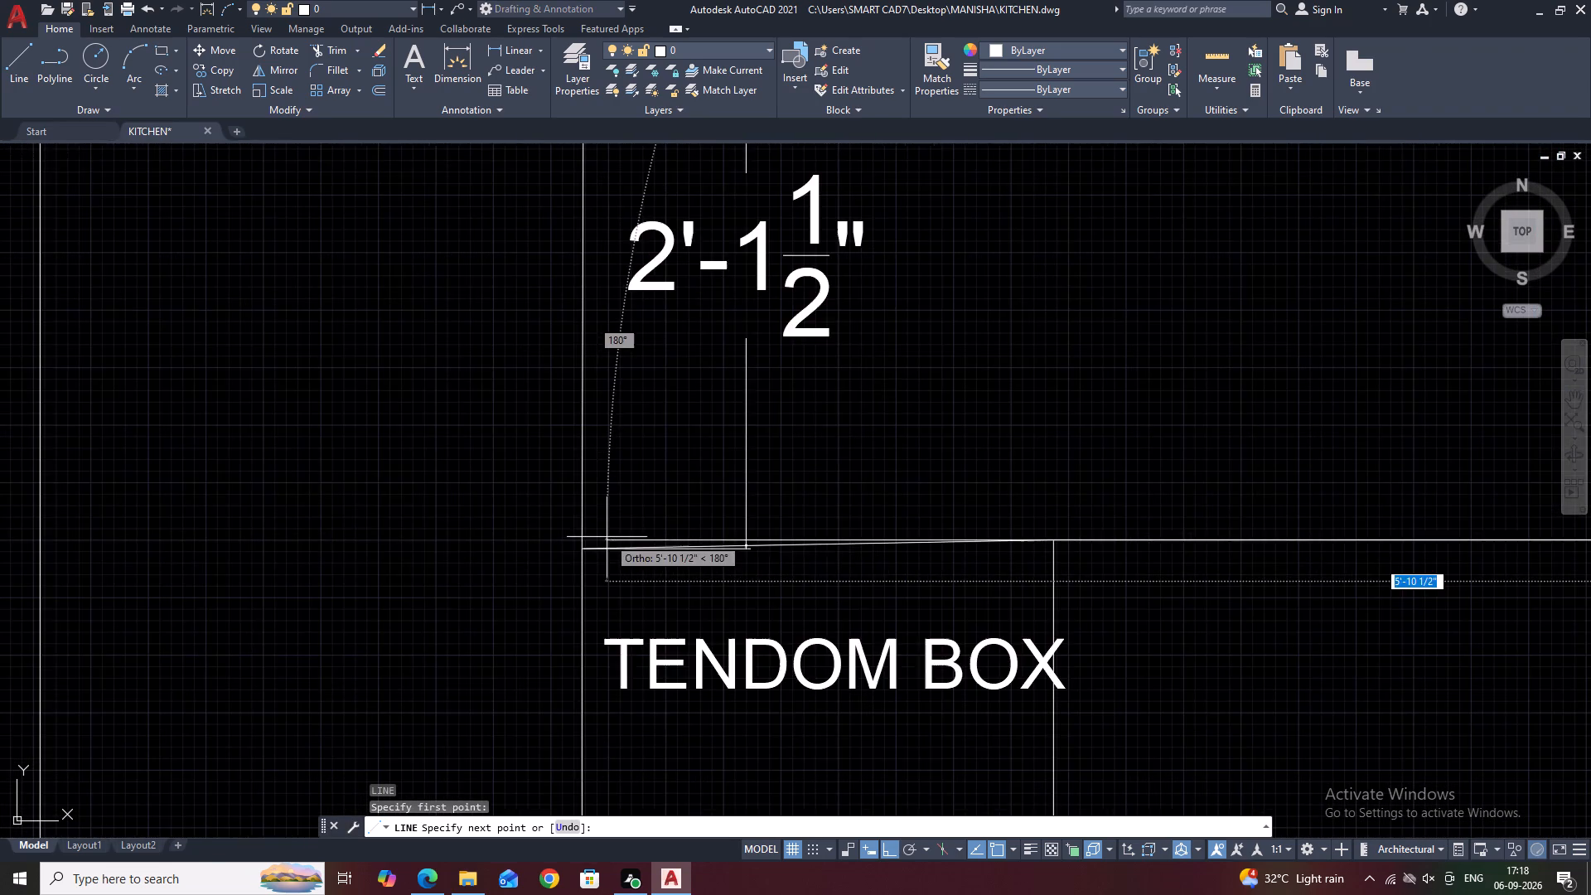
scroll(579, 547, up, 2)
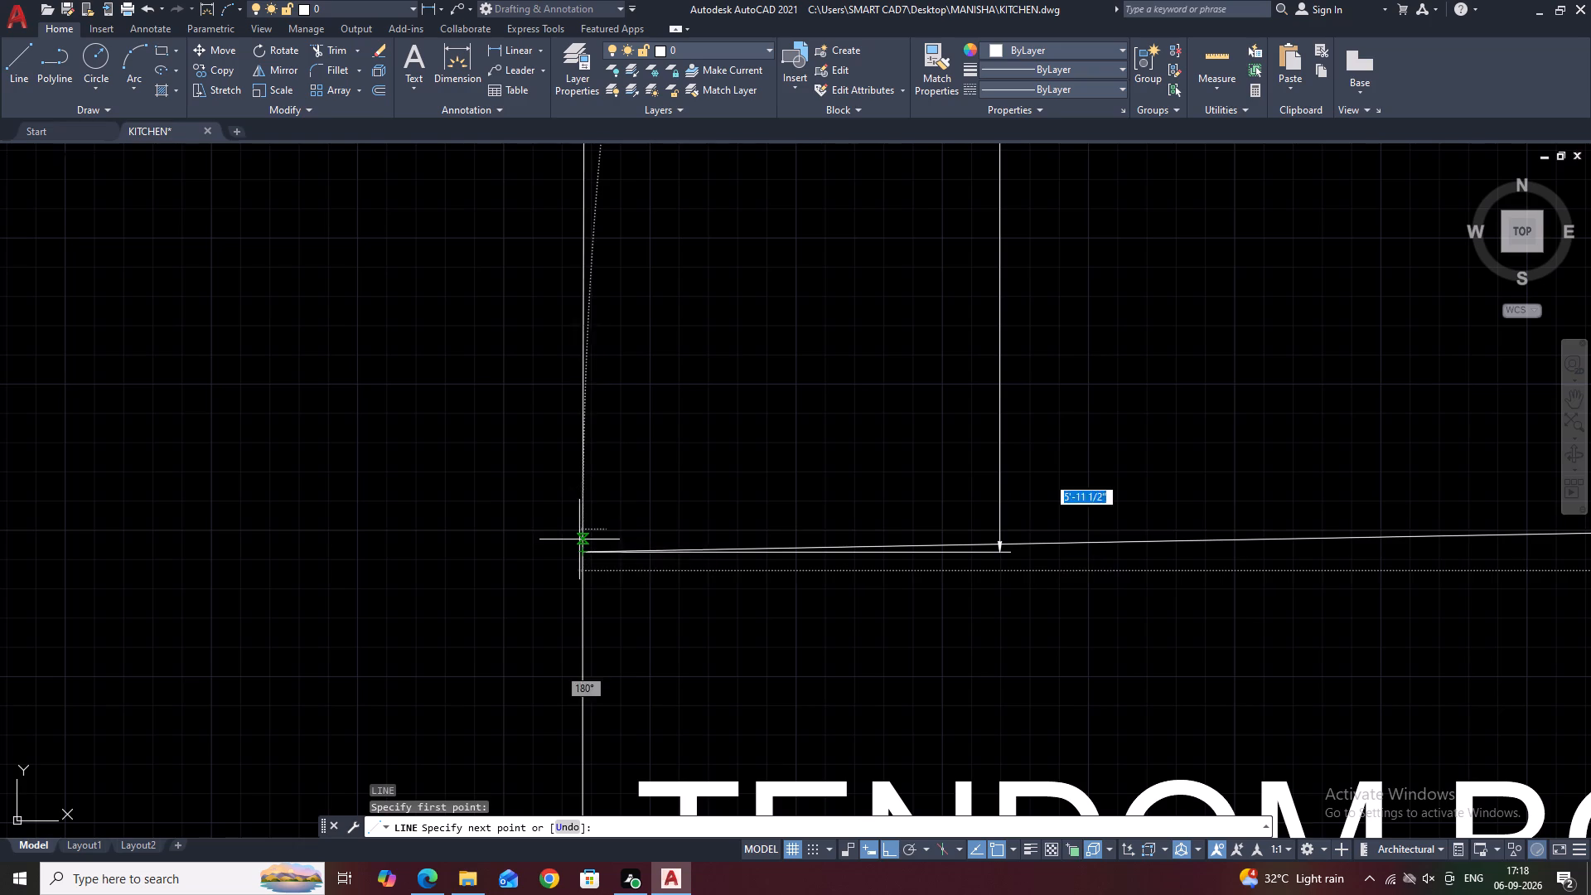
key(F8)
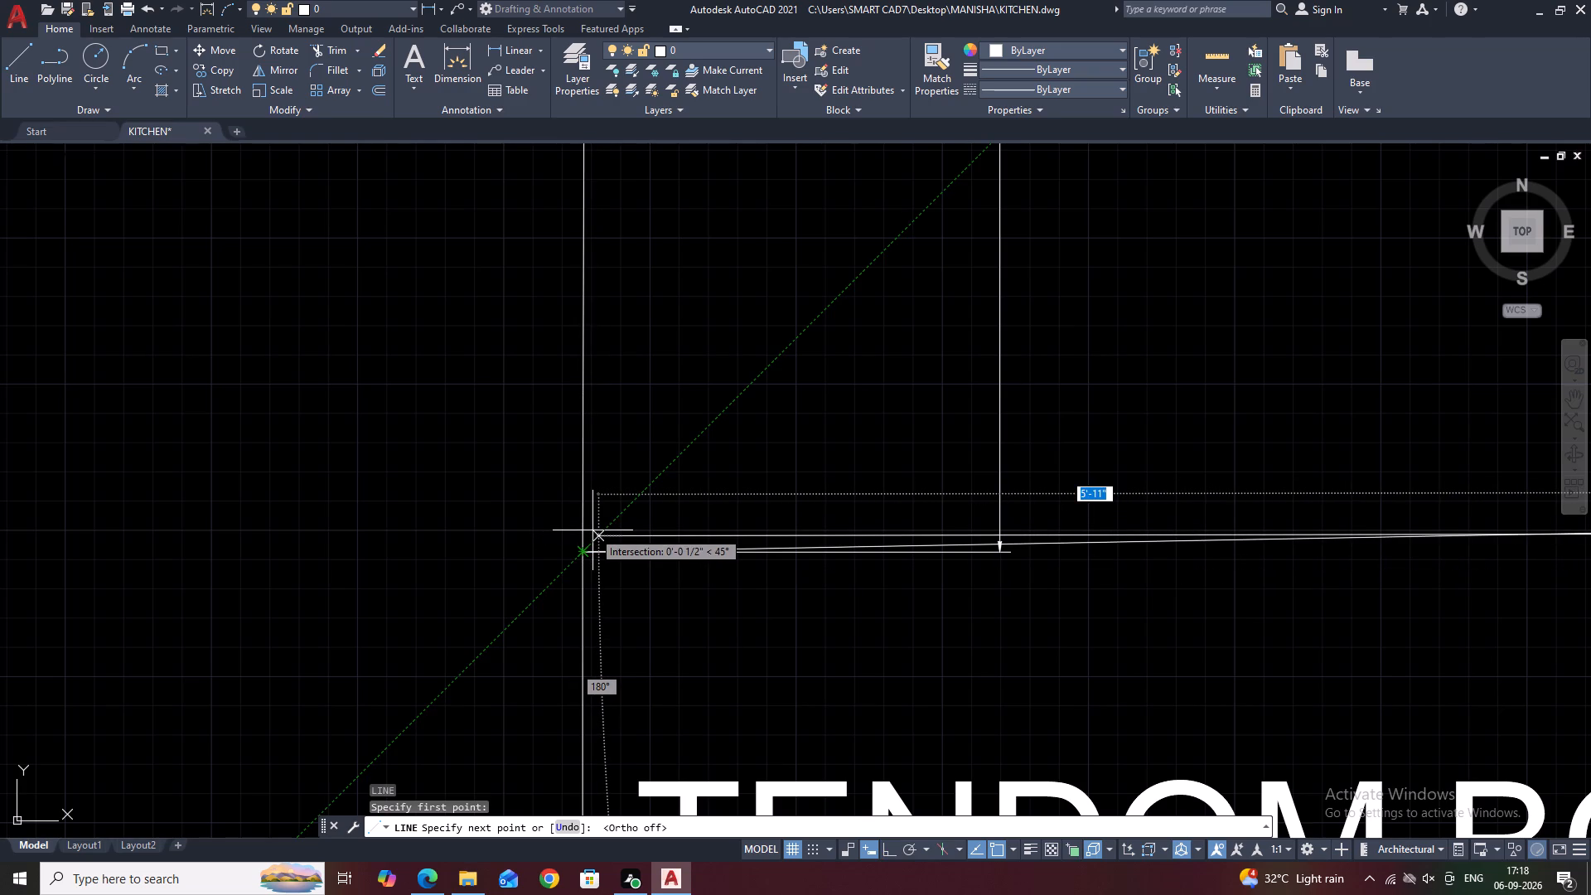
key(F8)
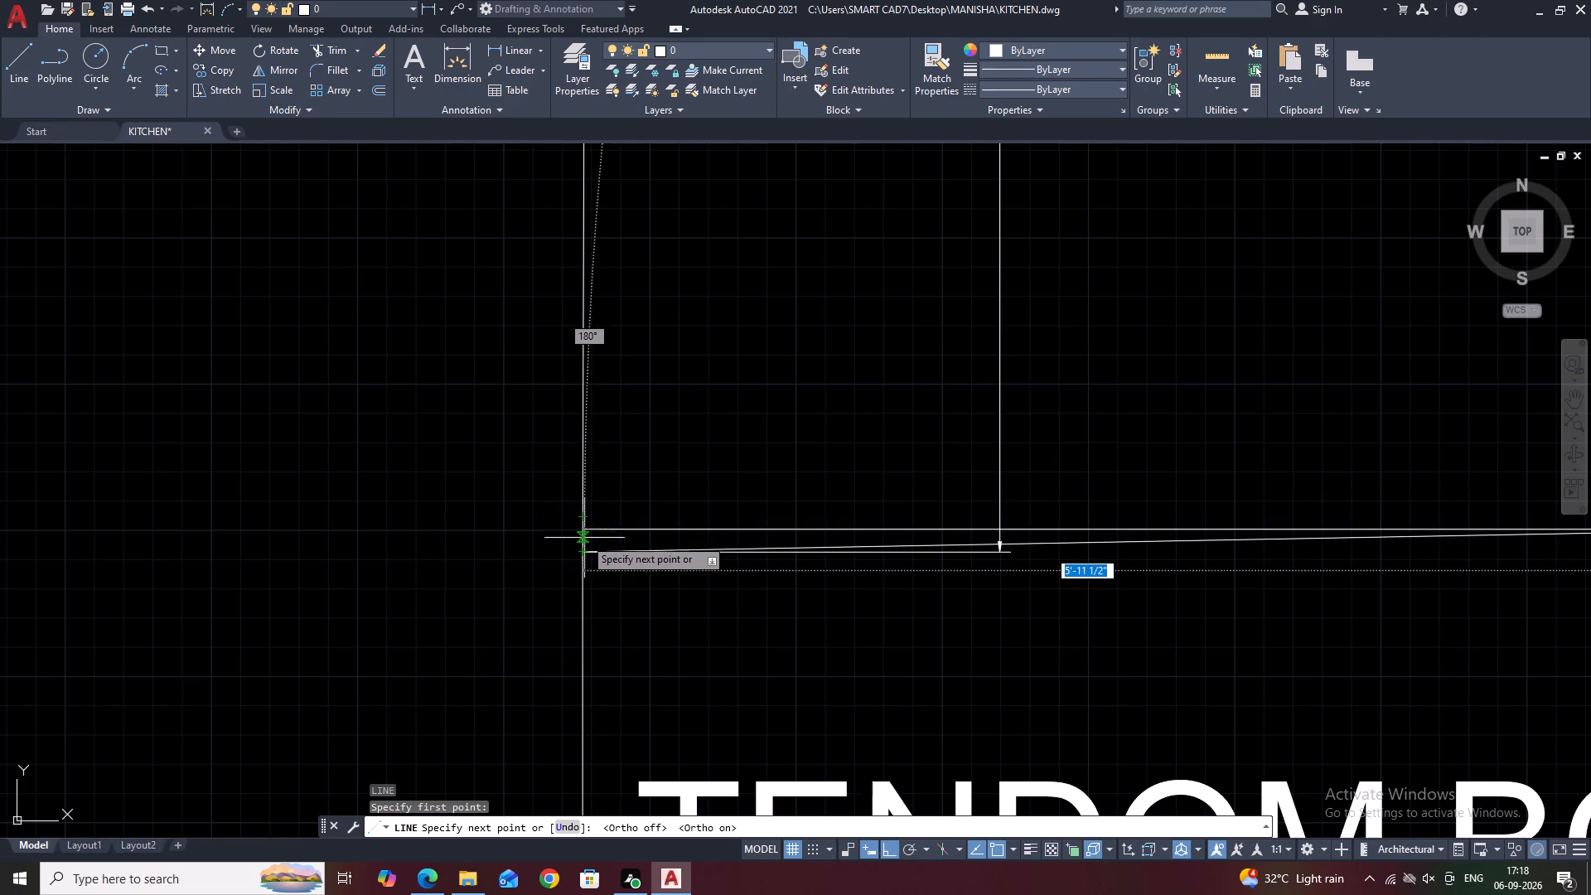
scroll(584, 538, up, 1)
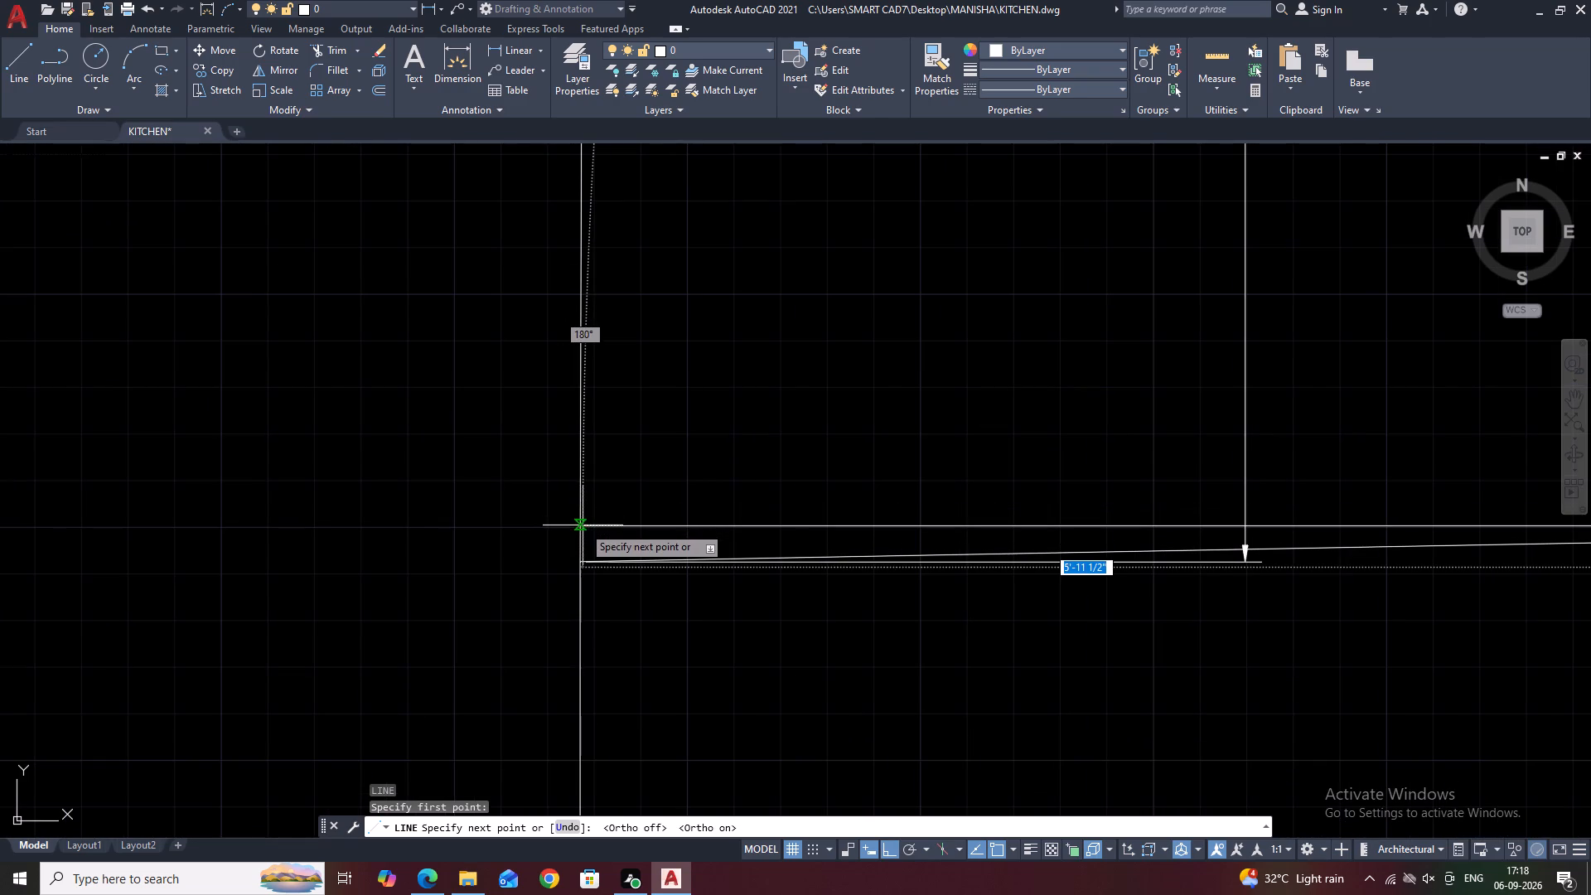
scroll(583, 527, up, 3)
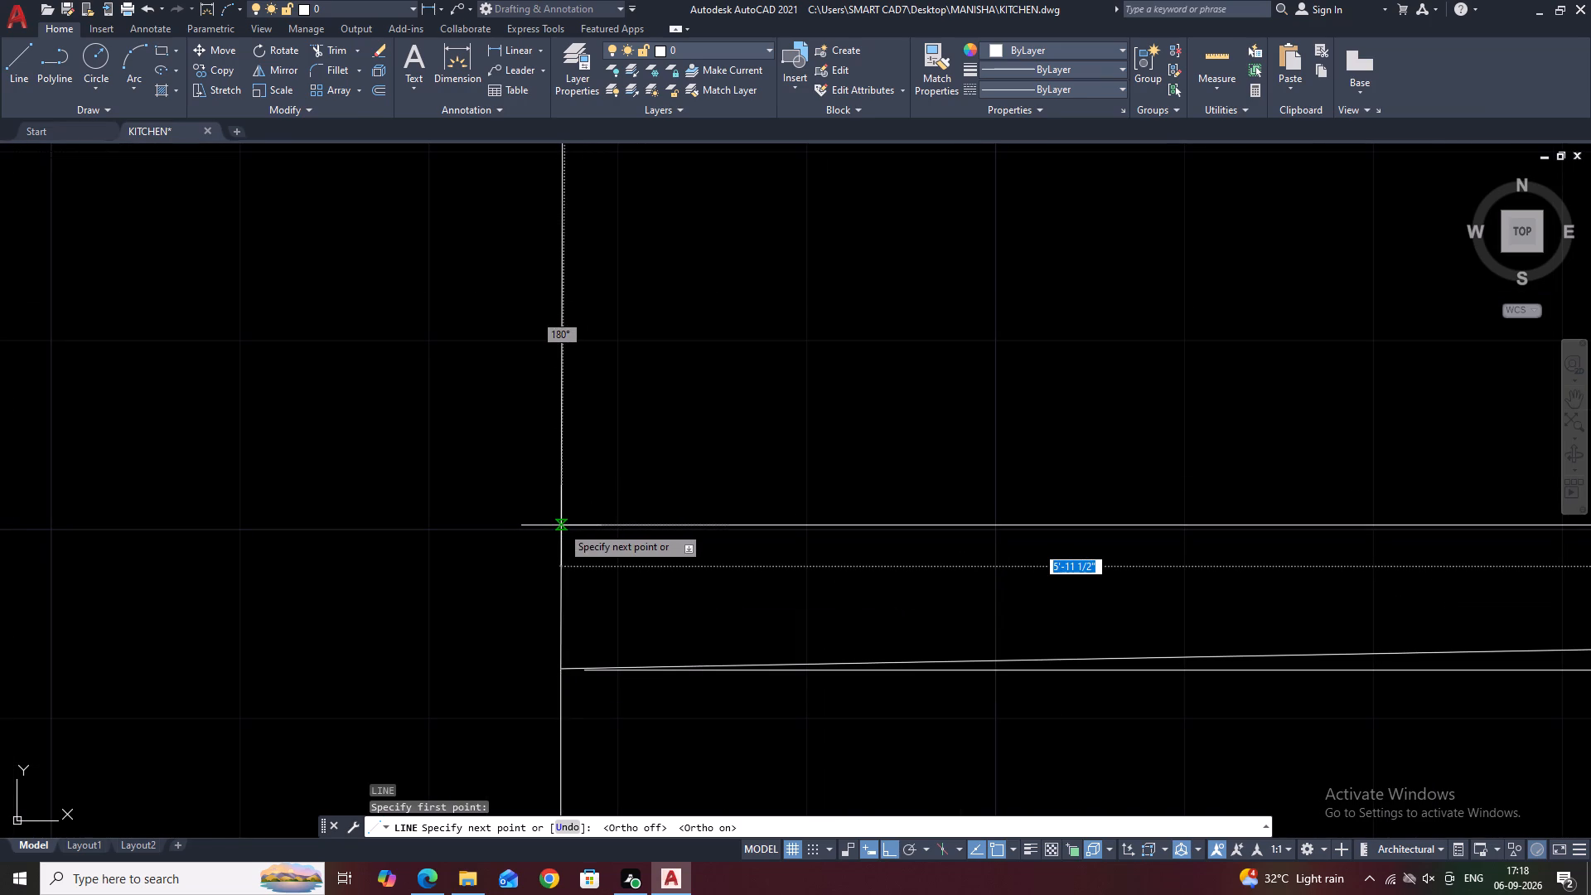
click(561, 525)
key(Escape)
Stretch the outline's inner corner above TENDOM BOX up to the left end of the new horizontal line.
scroll(509, 457, down, 10)
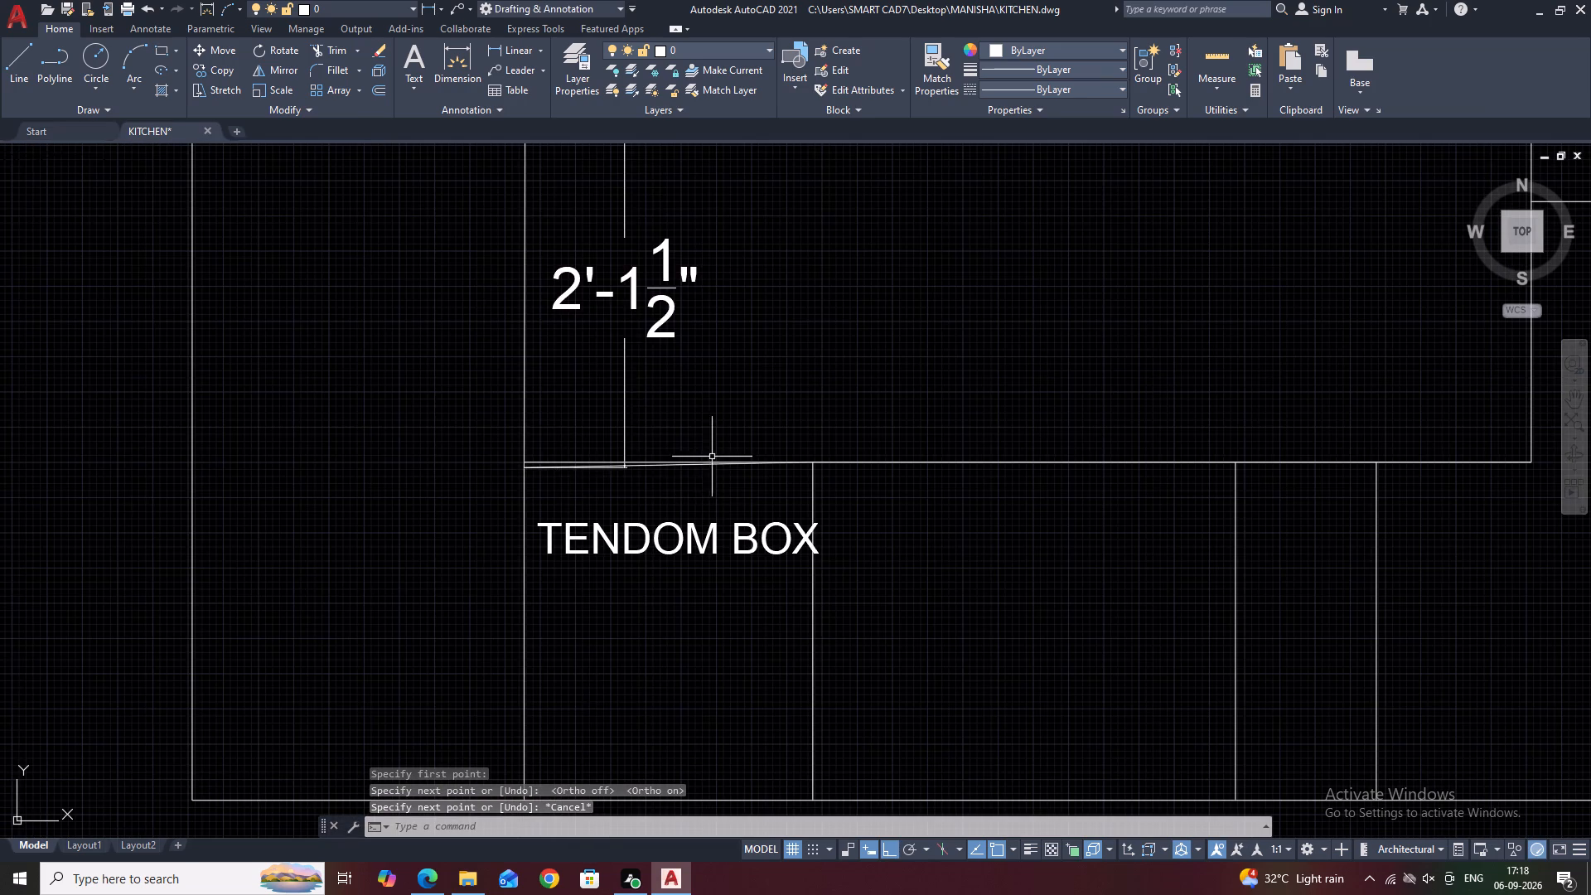
scroll(688, 493, up, 2)
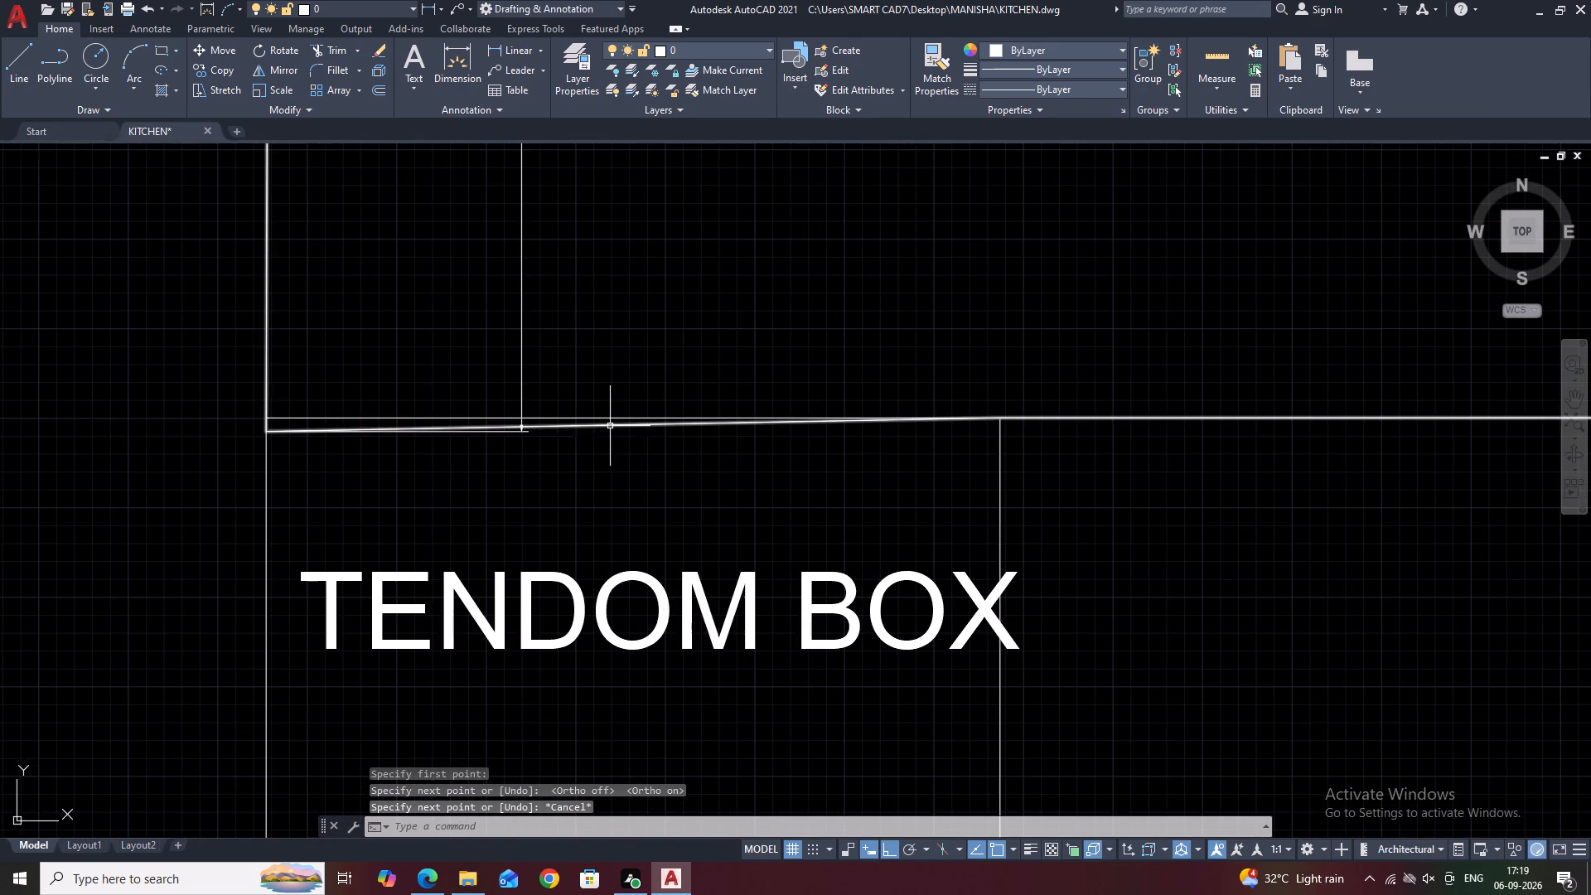
click(608, 425)
scroll(518, 445, down, 2)
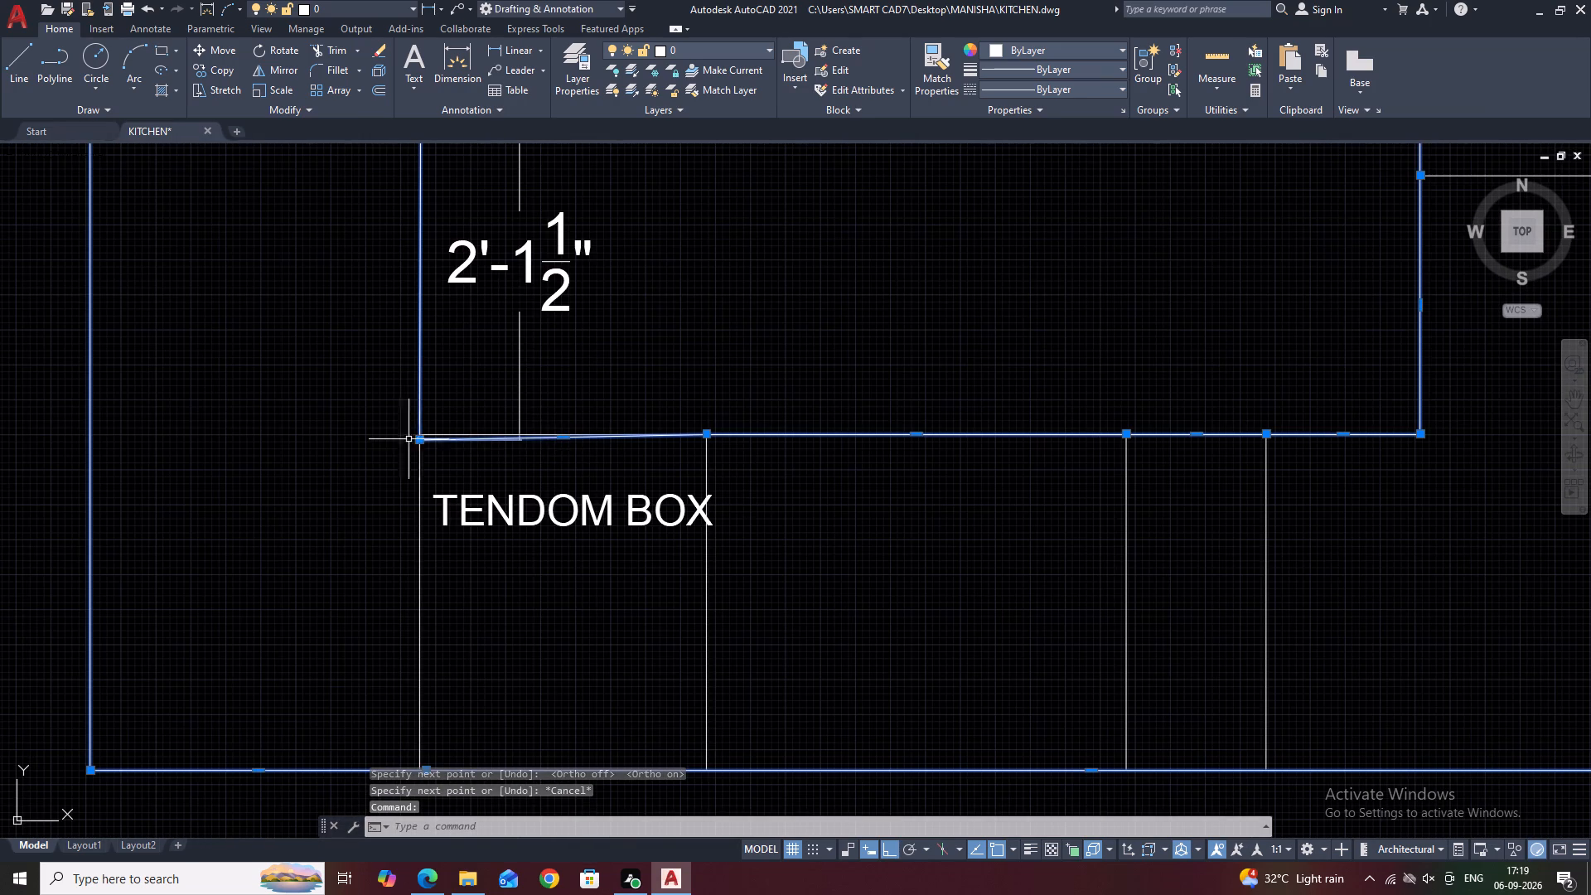
scroll(415, 440, up, 8)
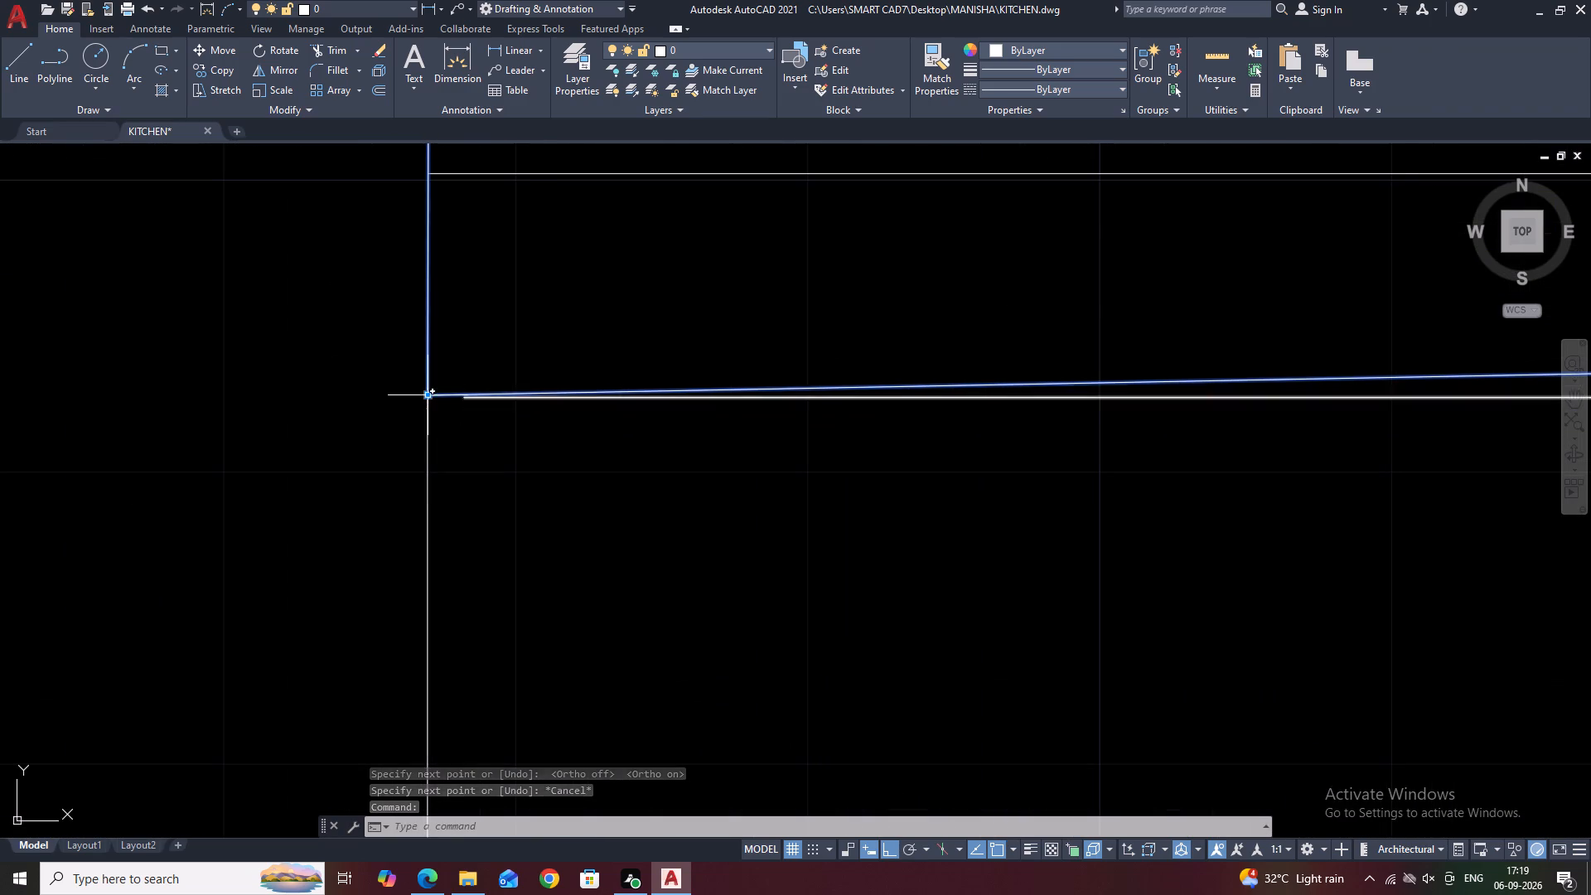
click(426, 398)
click(430, 177)
Move the 2'-1 1/2" dimension up so its lower extension origin sits on the outline's straightened inner corner.
scroll(468, 418, down, 4)
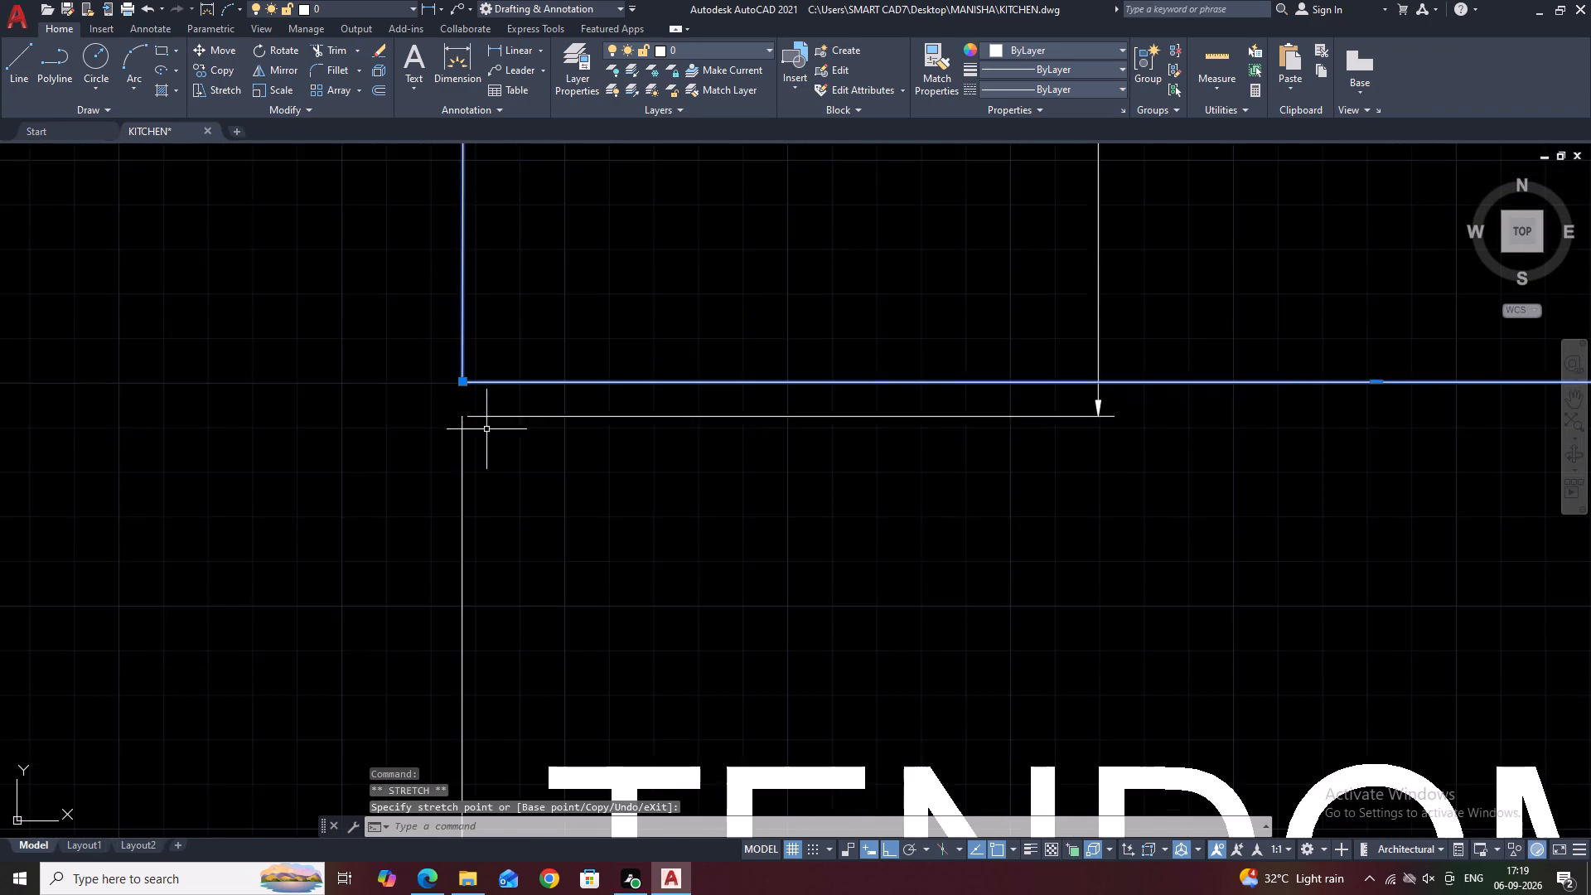
middle_drag(549, 390, 550, 500)
scroll(545, 501, down, 3)
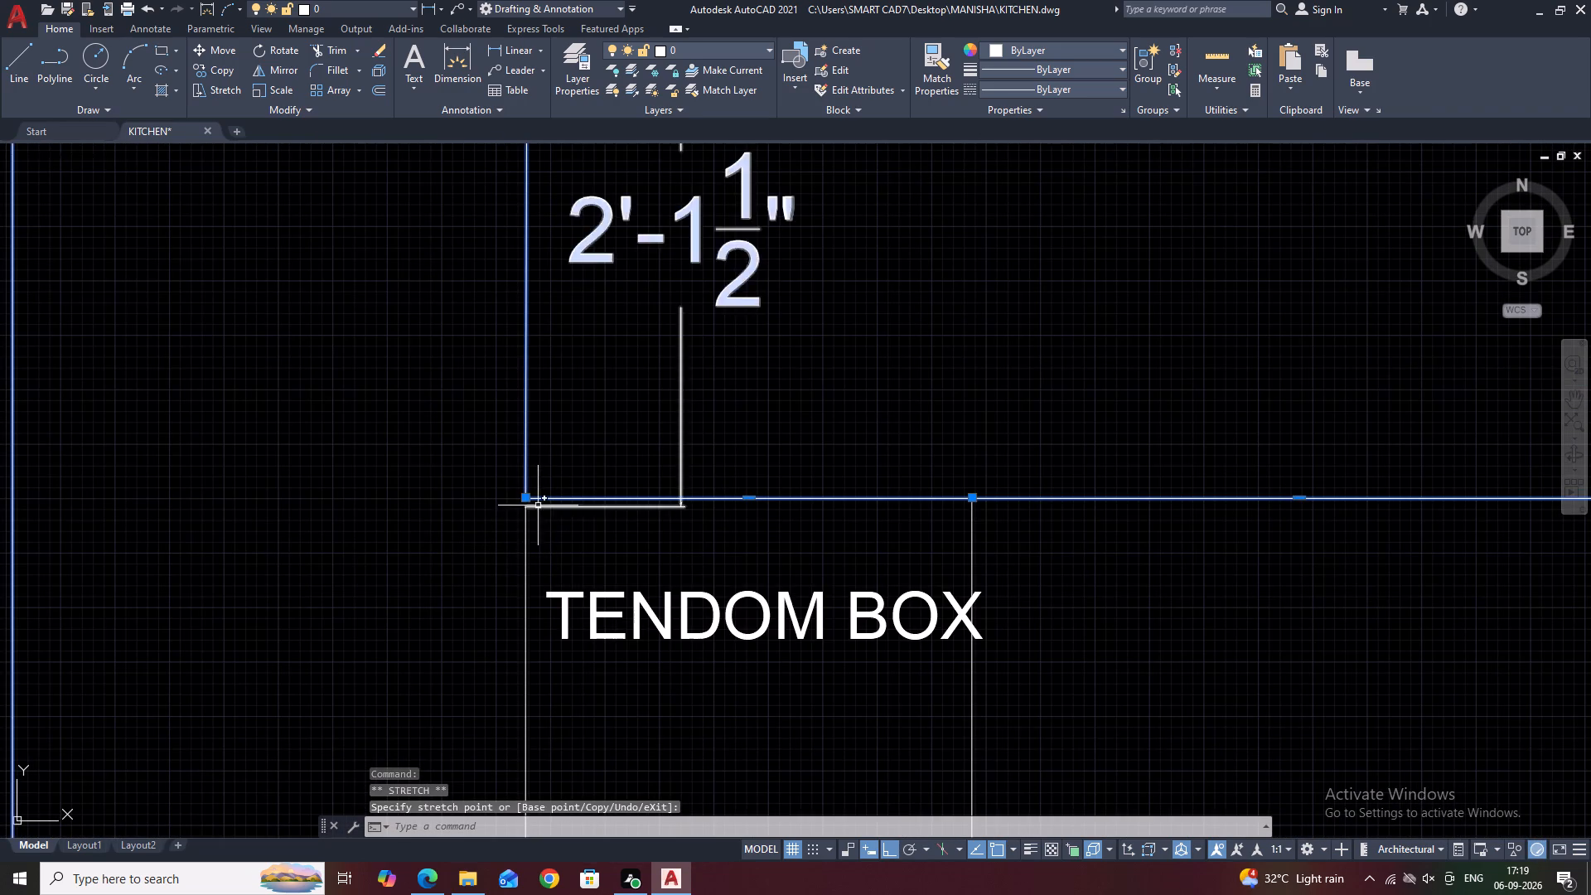
click(538, 506)
scroll(525, 525, up, 3)
key(Escape)
click(546, 462)
click(537, 490)
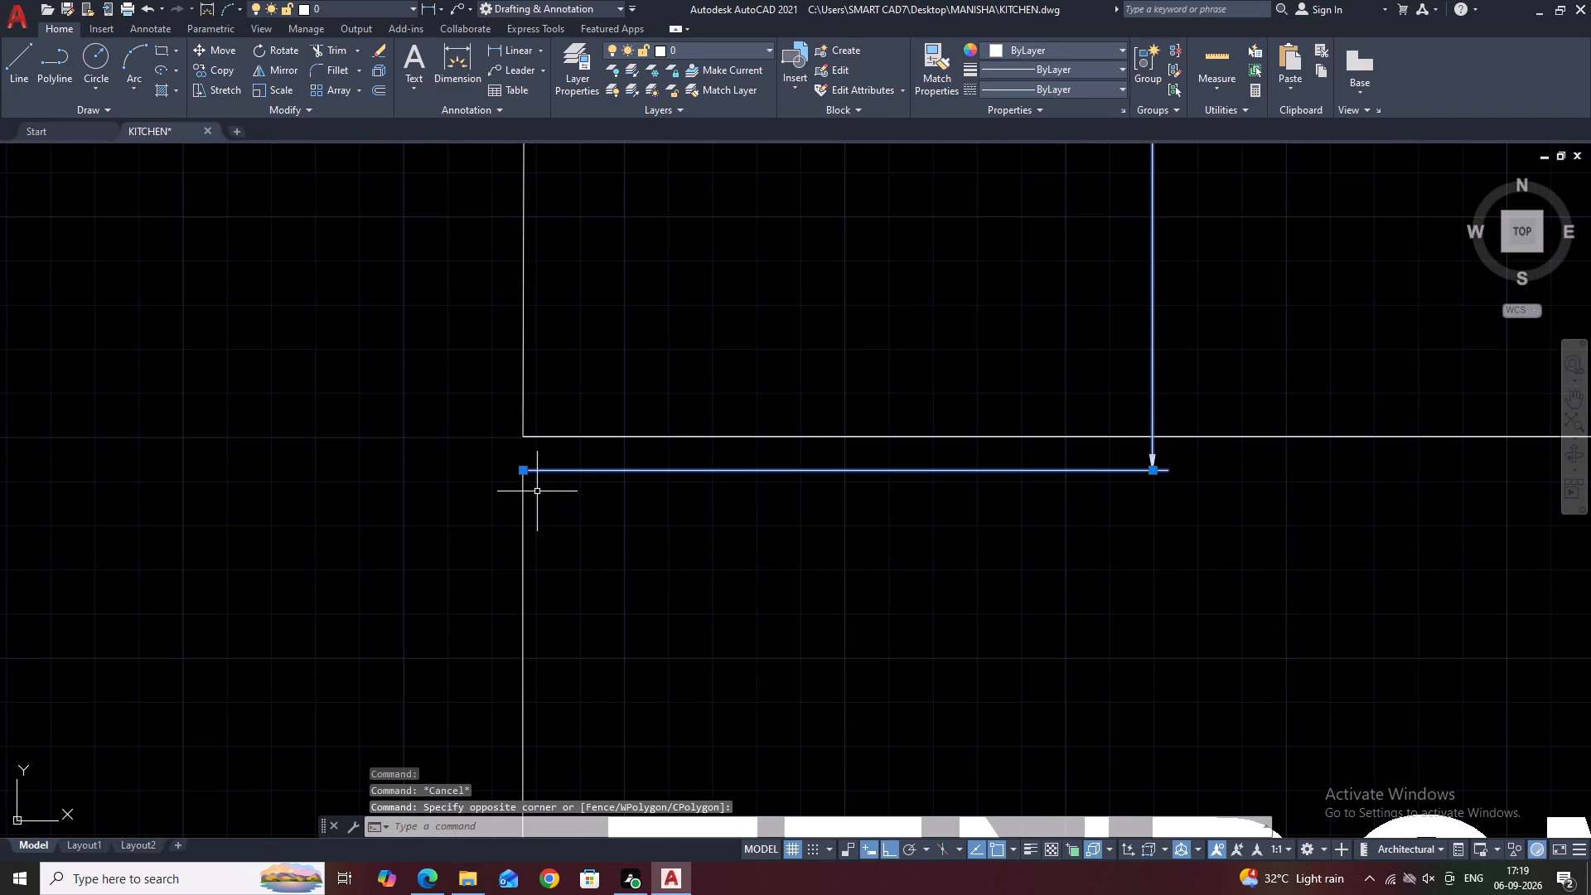
text(M)
key(space)
click(525, 470)
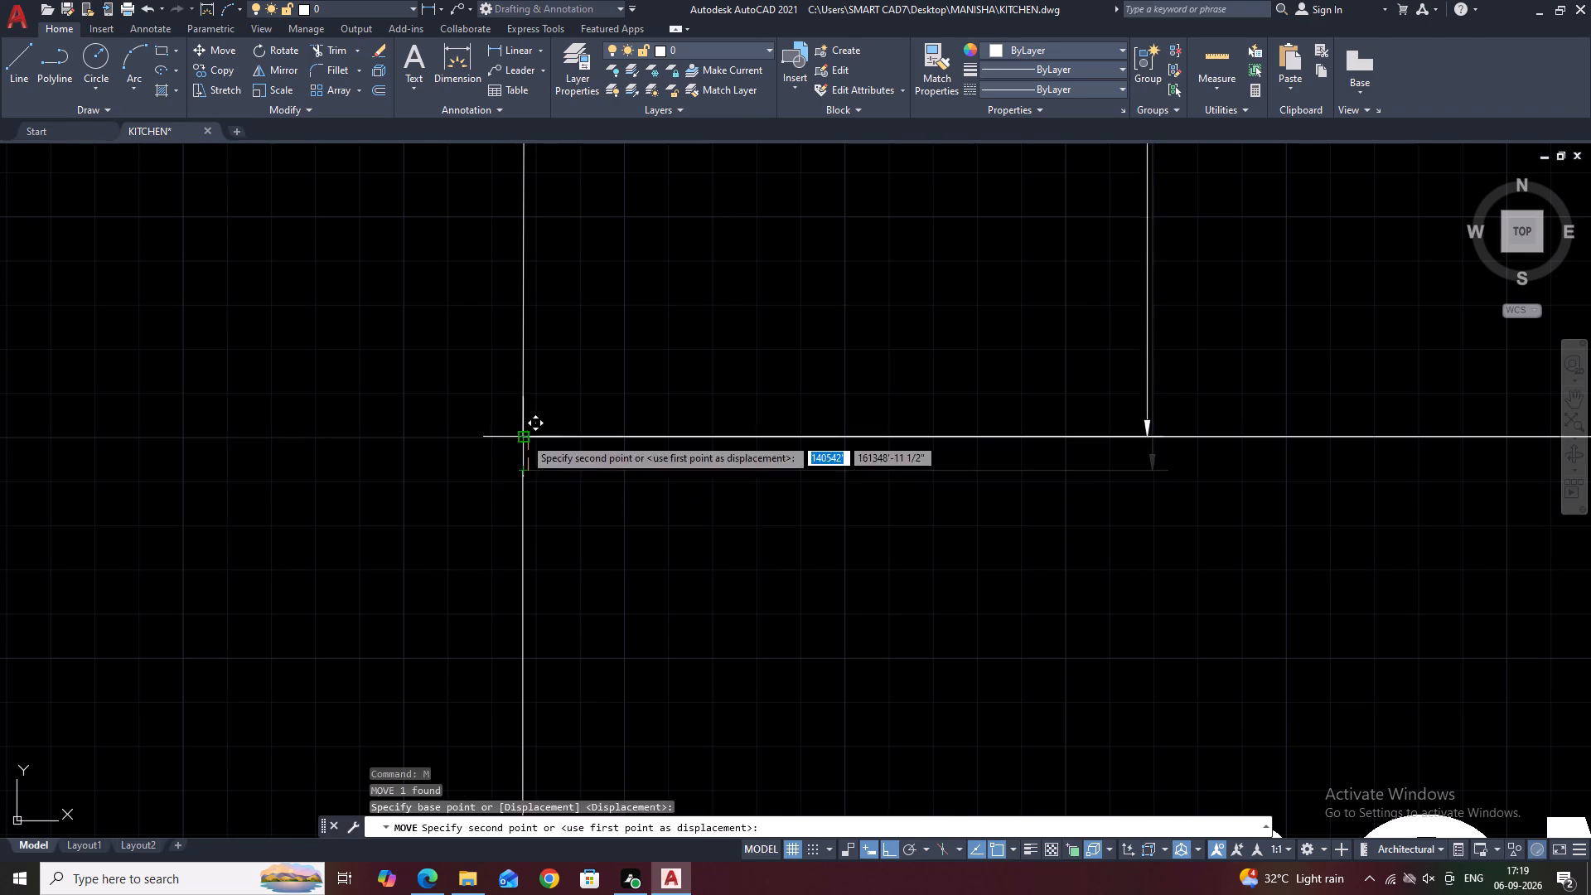
click(524, 437)
Stretch the top endpoint of the vertical divider beside TENDOM BOX up to the outline's inner corner.
drag(541, 525, 536, 515)
click(503, 469)
click(520, 471)
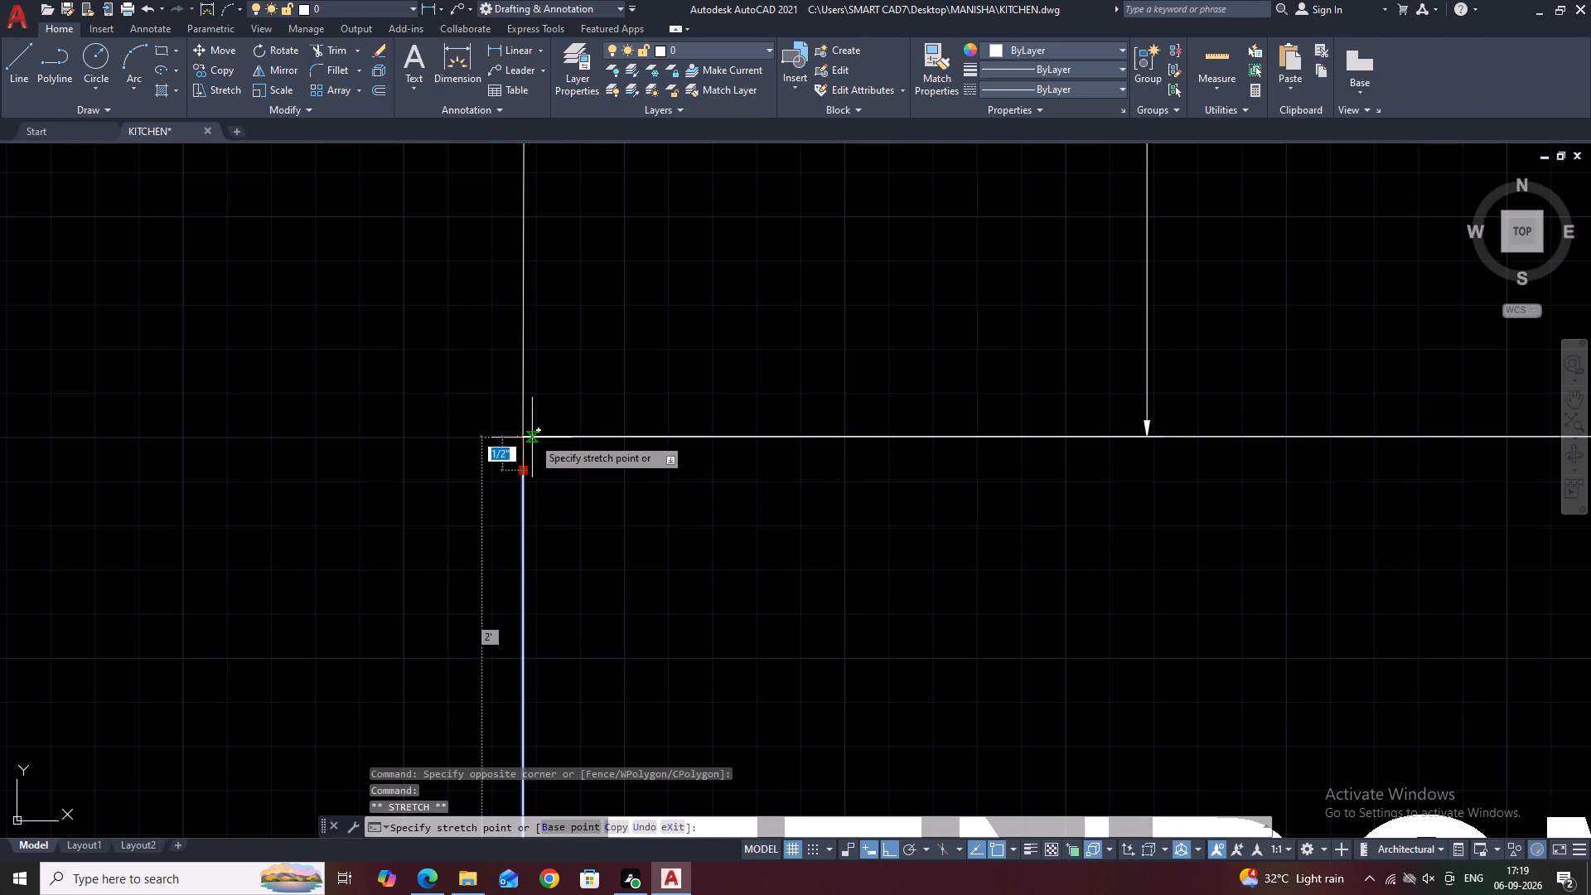
click(525, 436)
key(Escape)
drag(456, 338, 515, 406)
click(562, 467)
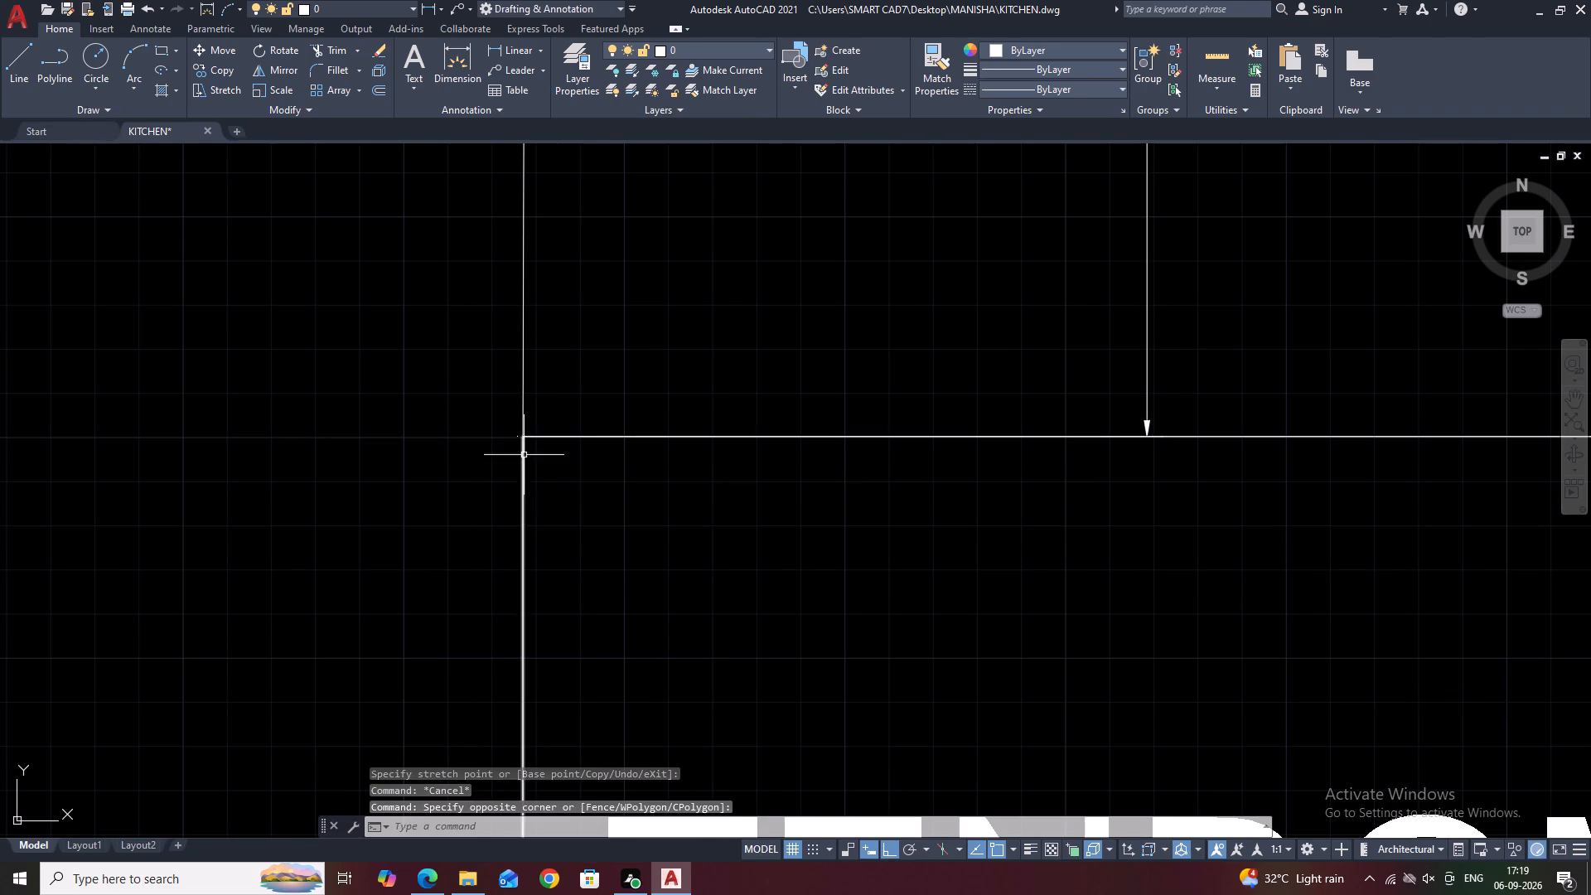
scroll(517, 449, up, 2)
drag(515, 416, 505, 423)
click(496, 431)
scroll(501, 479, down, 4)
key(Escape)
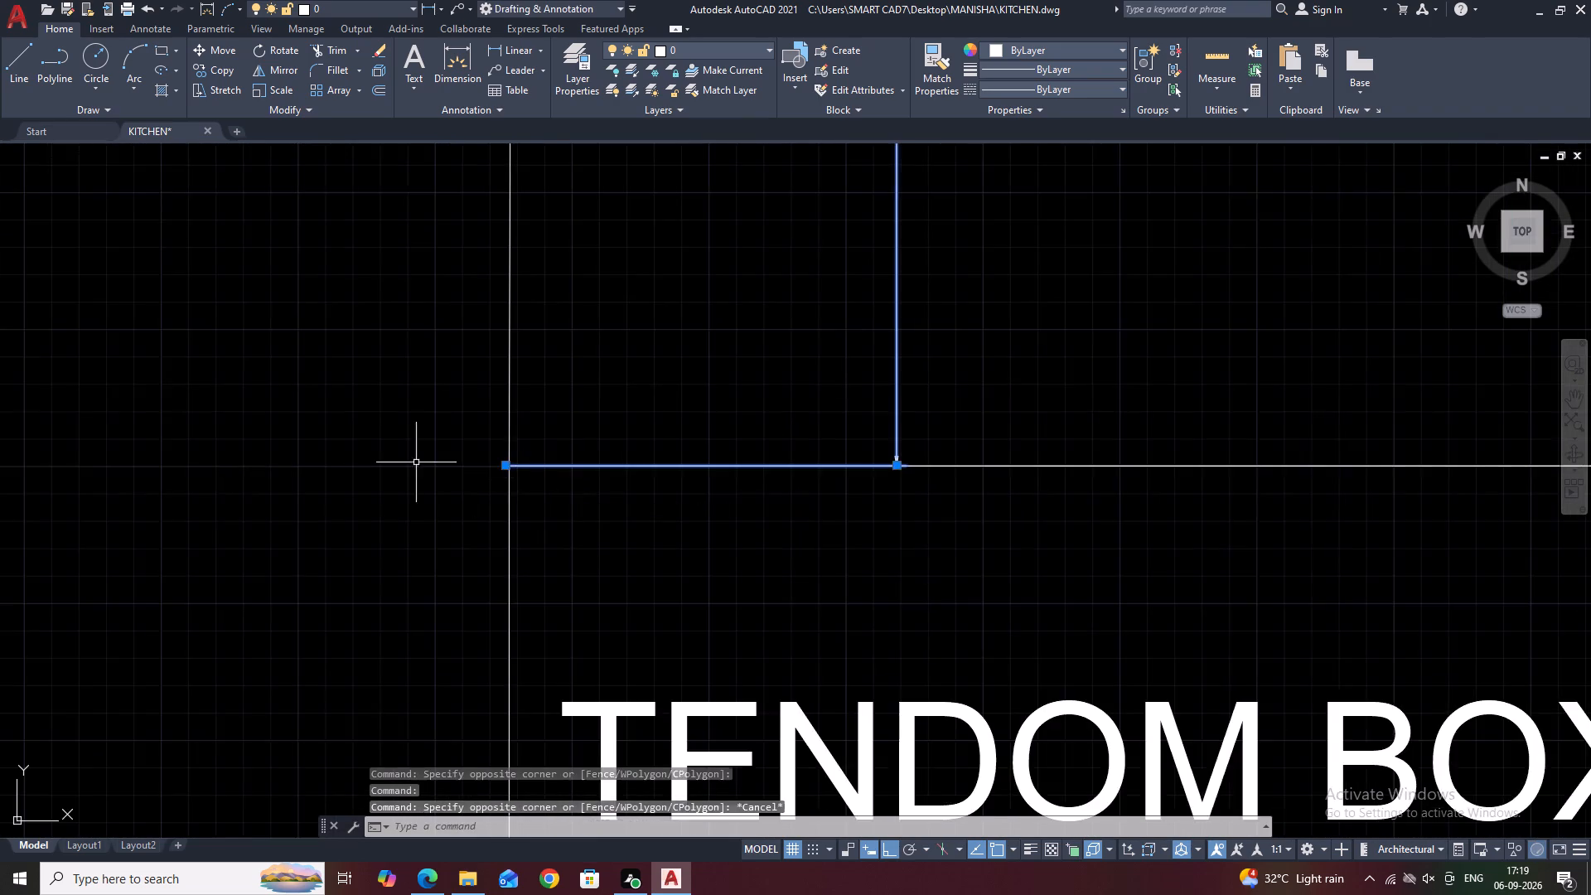
Move the left leg's five horizontal dividers up together so the lowest one aligns with the 2'-1 1/2" dimension's upper extension line.
scroll(414, 462, down, 5)
middle_drag(617, 413, 667, 506)
middle_drag(567, 438, 635, 599)
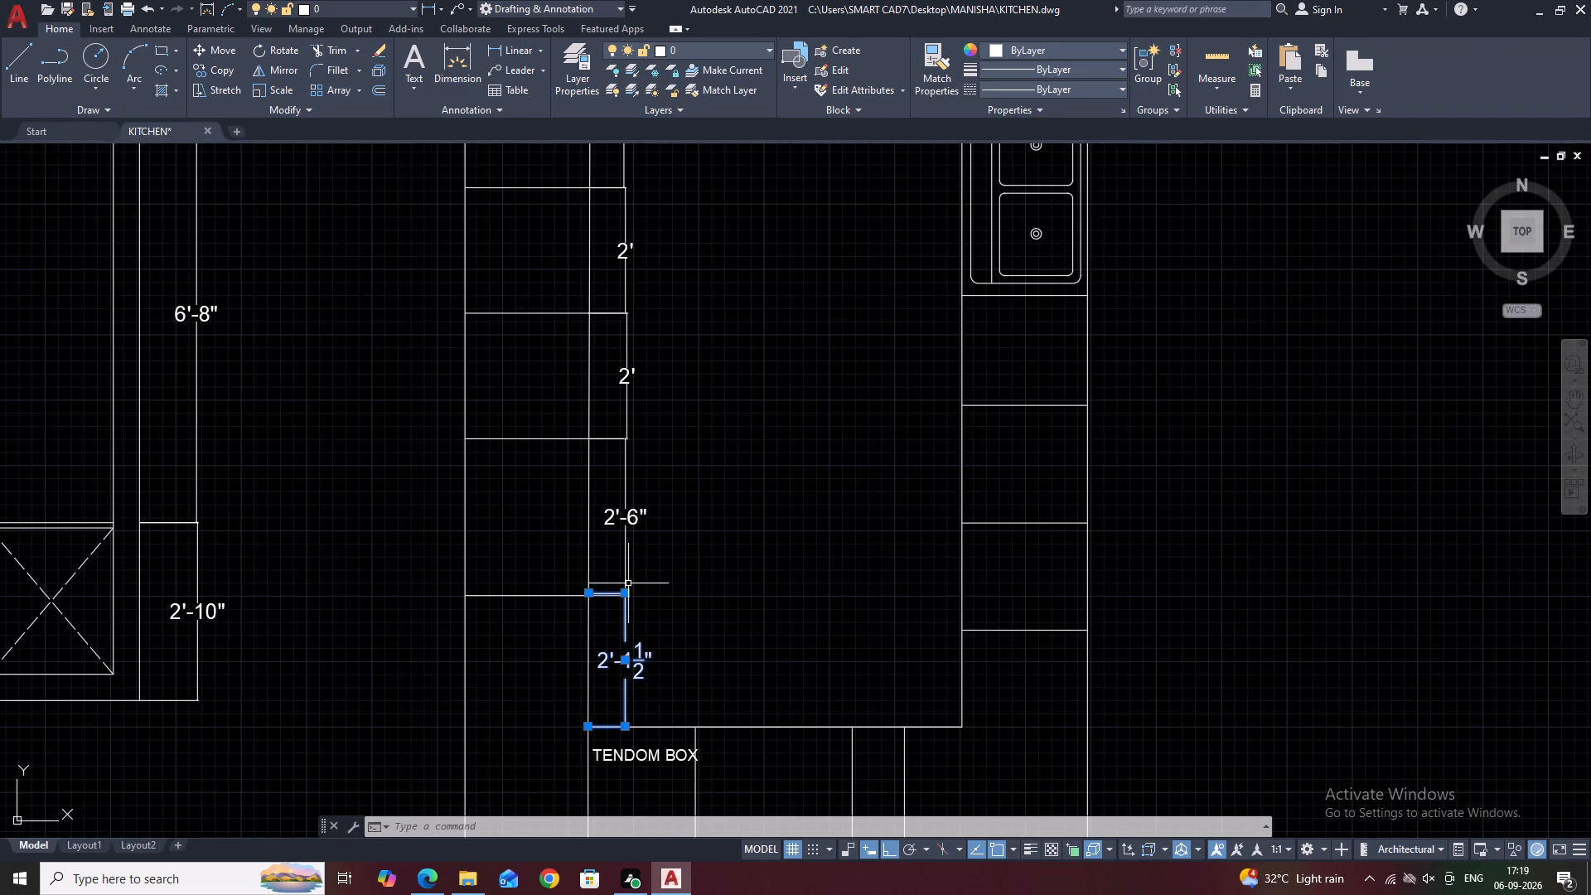
middle_drag(621, 614, 716, 572)
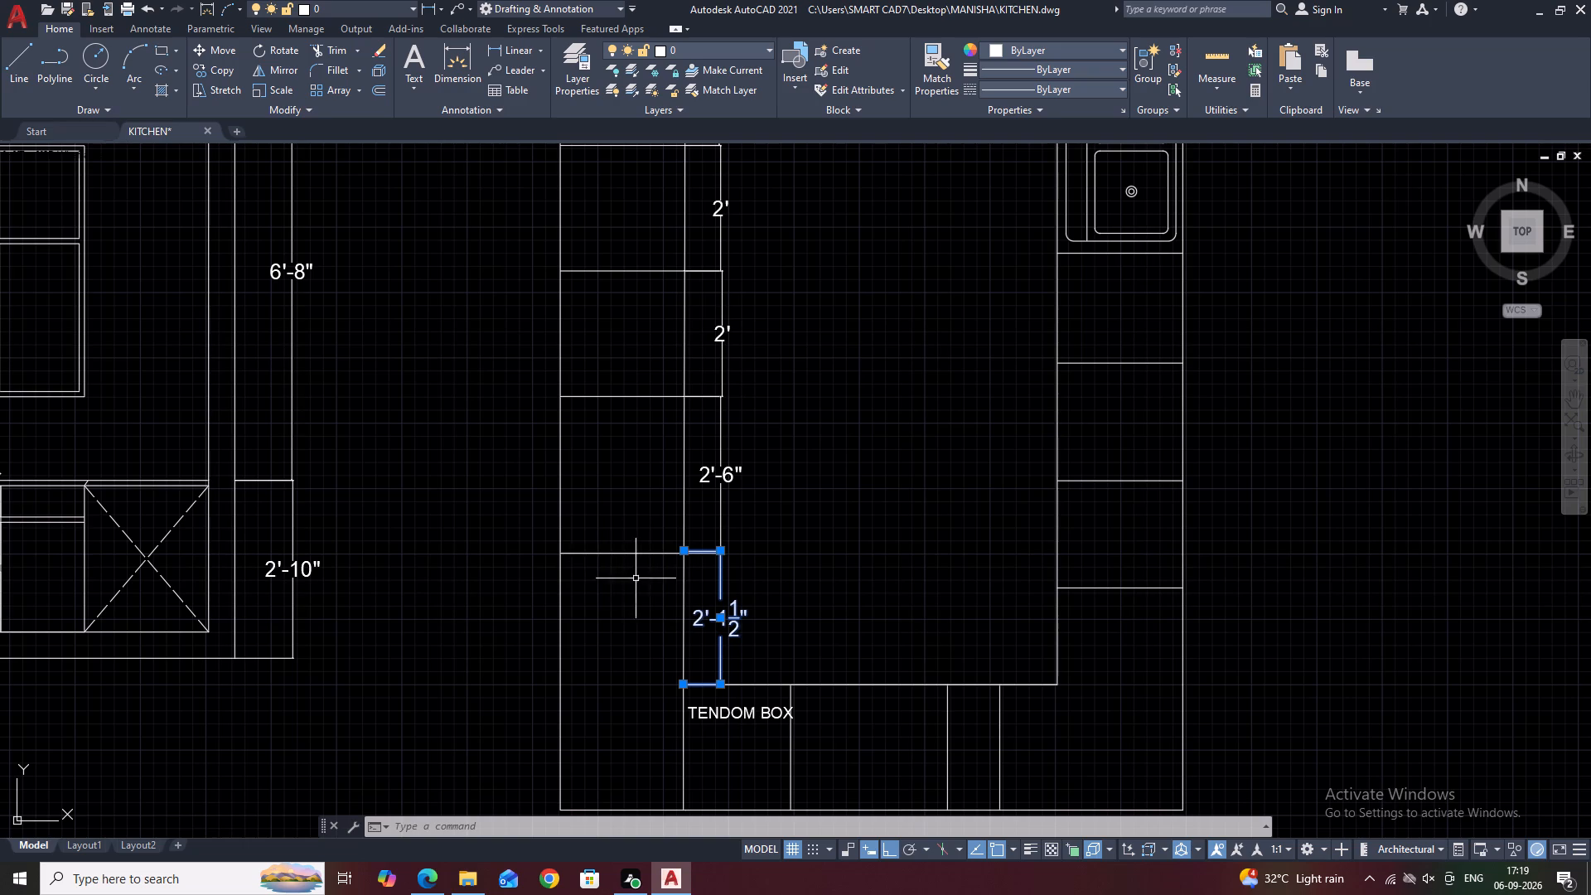
middle_drag(654, 449, 842, 515)
scroll(846, 509, down, 1)
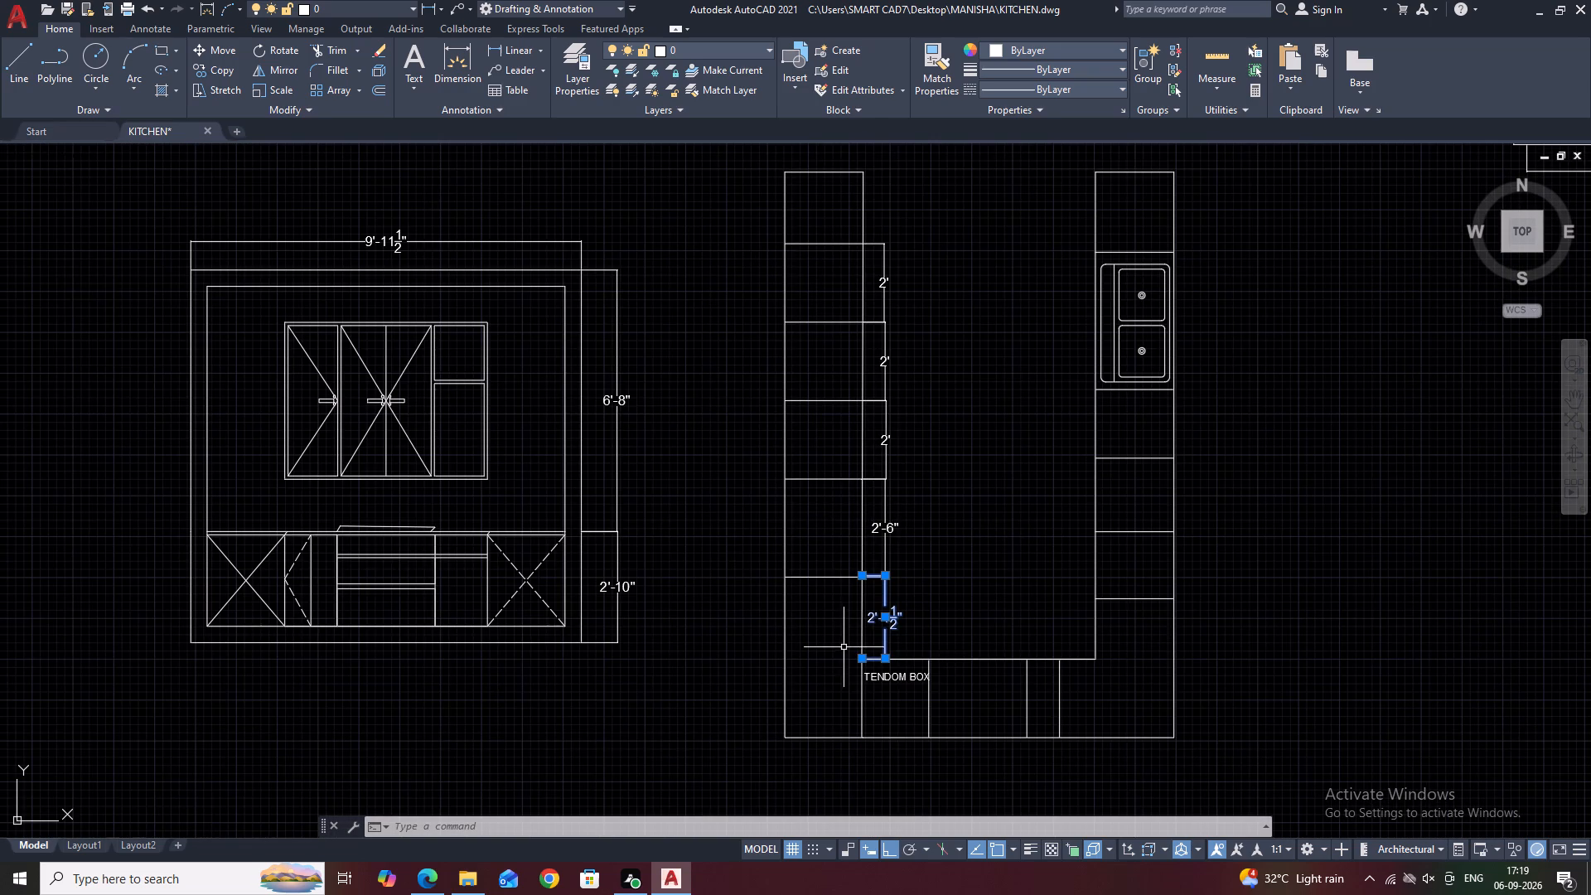
drag(854, 626, 847, 612)
click(810, 235)
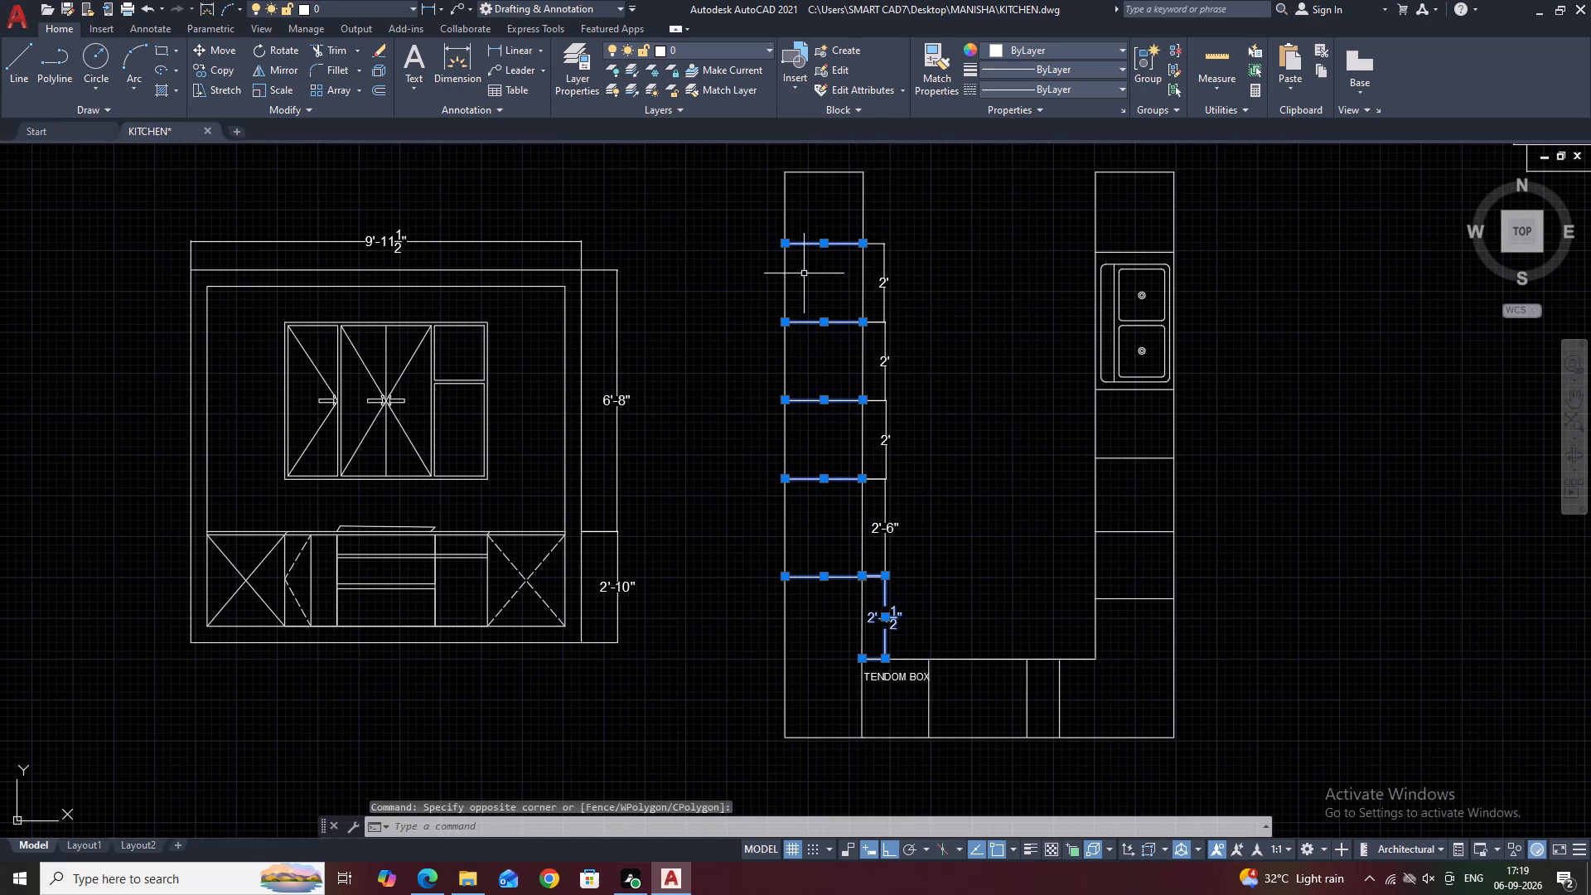
scroll(868, 631, up, 2)
scroll(829, 497, up, 3)
scroll(897, 525, up, 1)
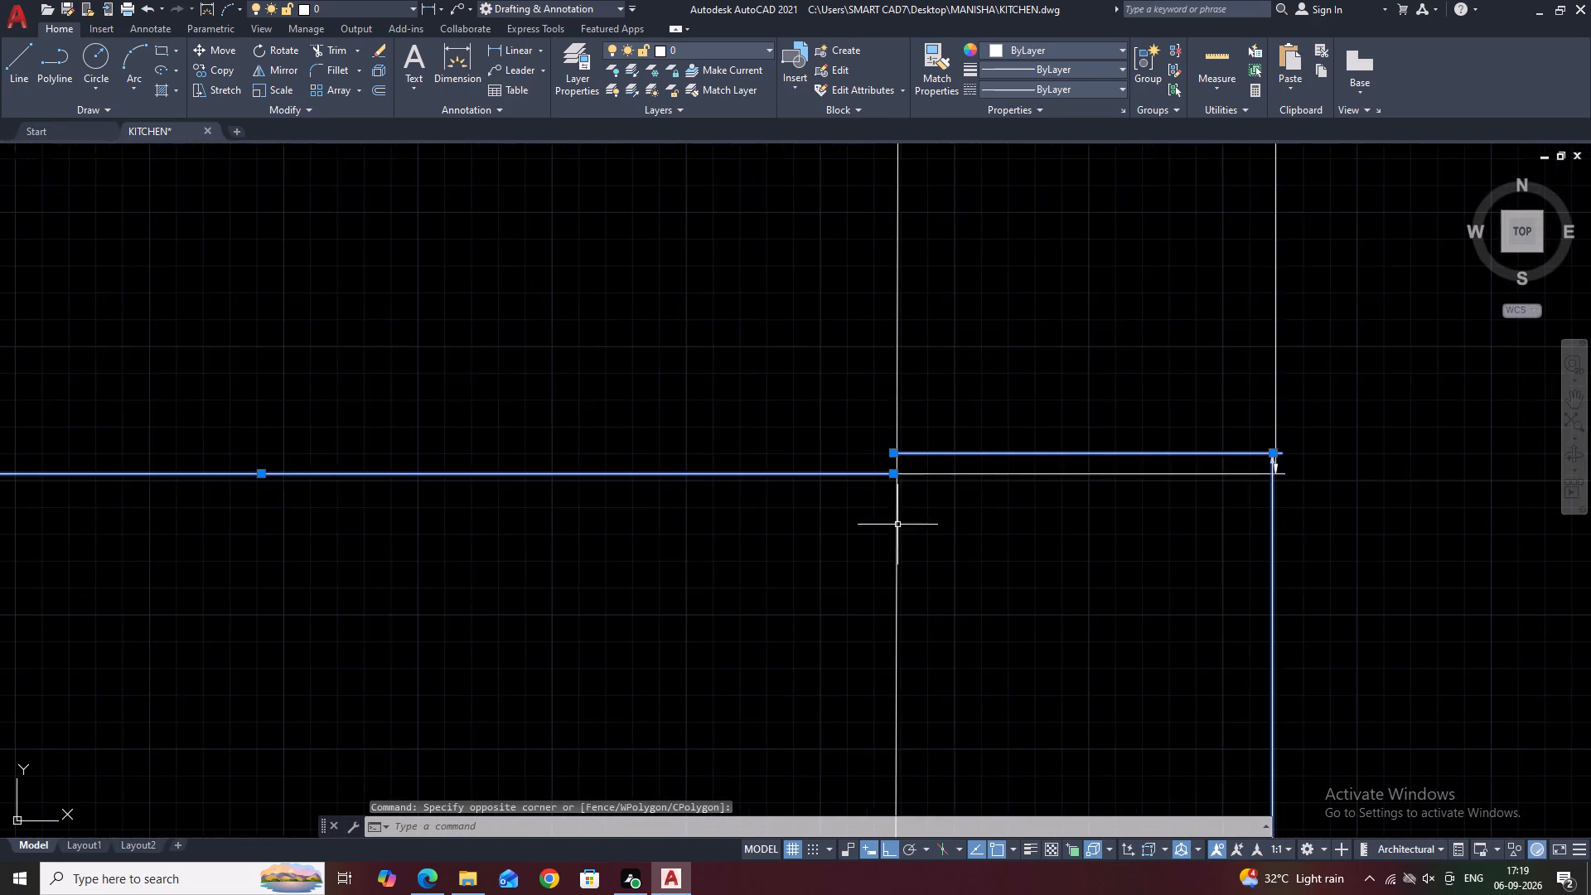
scroll(886, 444, down, 4)
shift+click(990, 480)
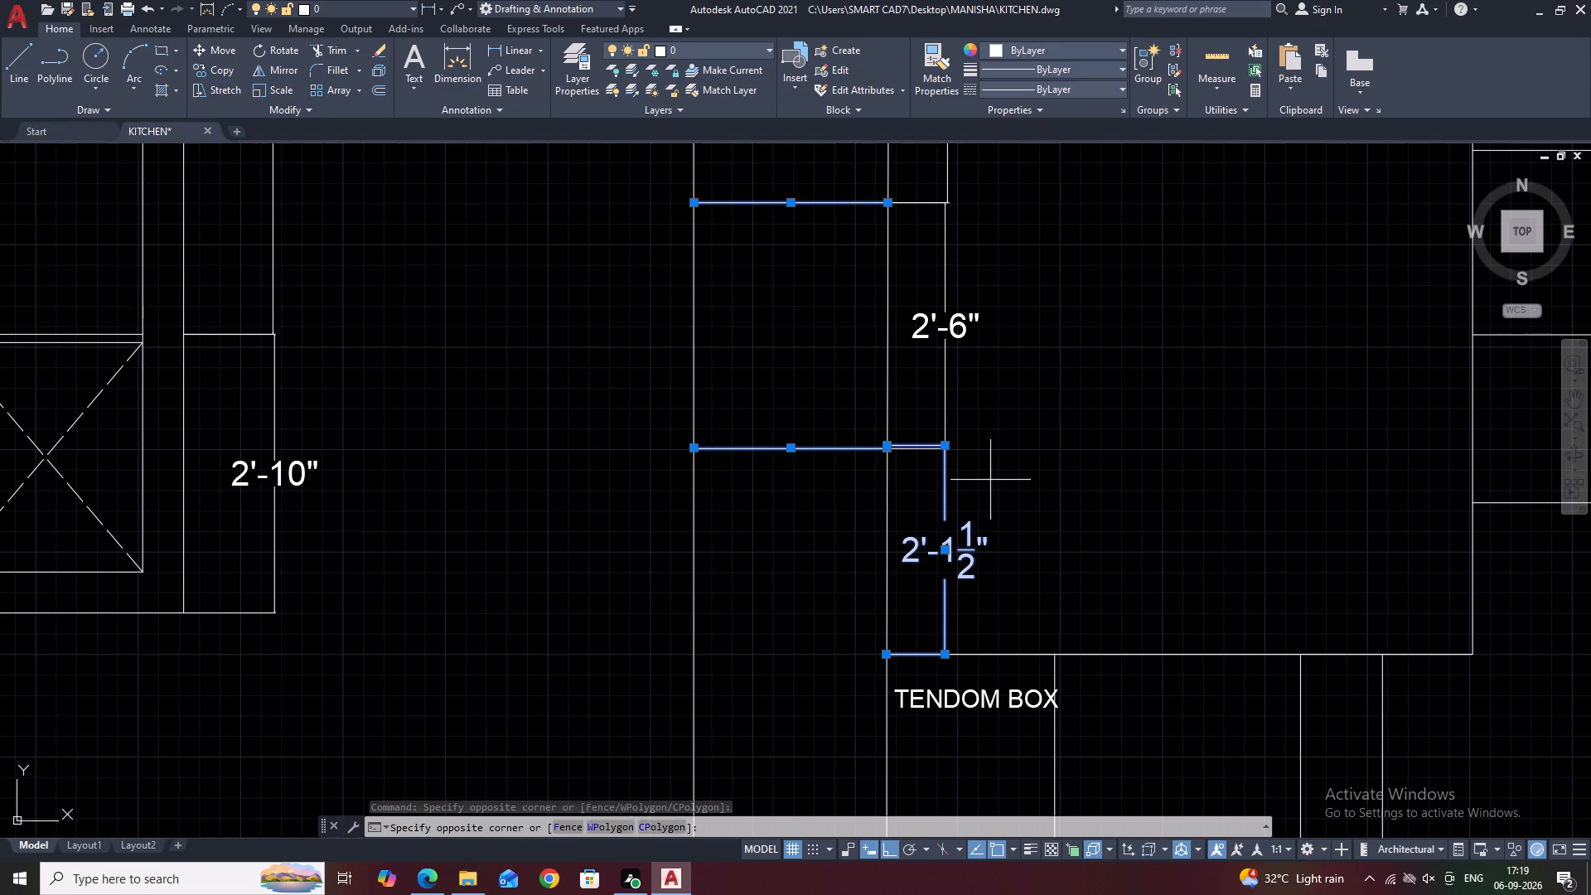
shift+click(957, 560)
middle_drag(961, 470, 977, 544)
key(m)
key(space)
scroll(888, 502, up, 2)
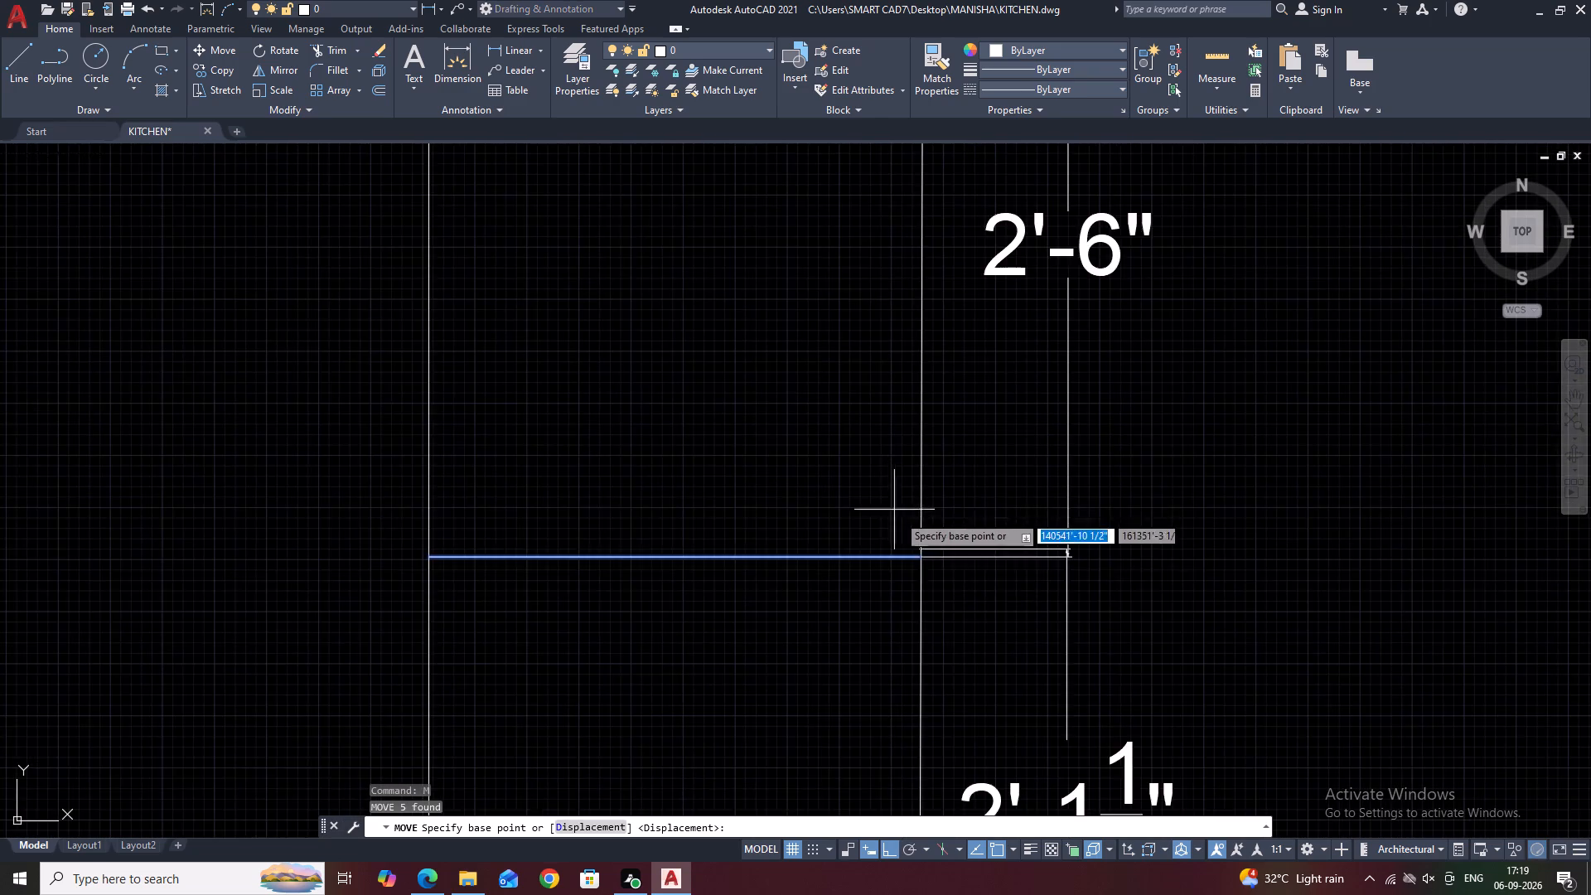
scroll(926, 588, up, 2)
scroll(902, 513, up, 3)
click(917, 515)
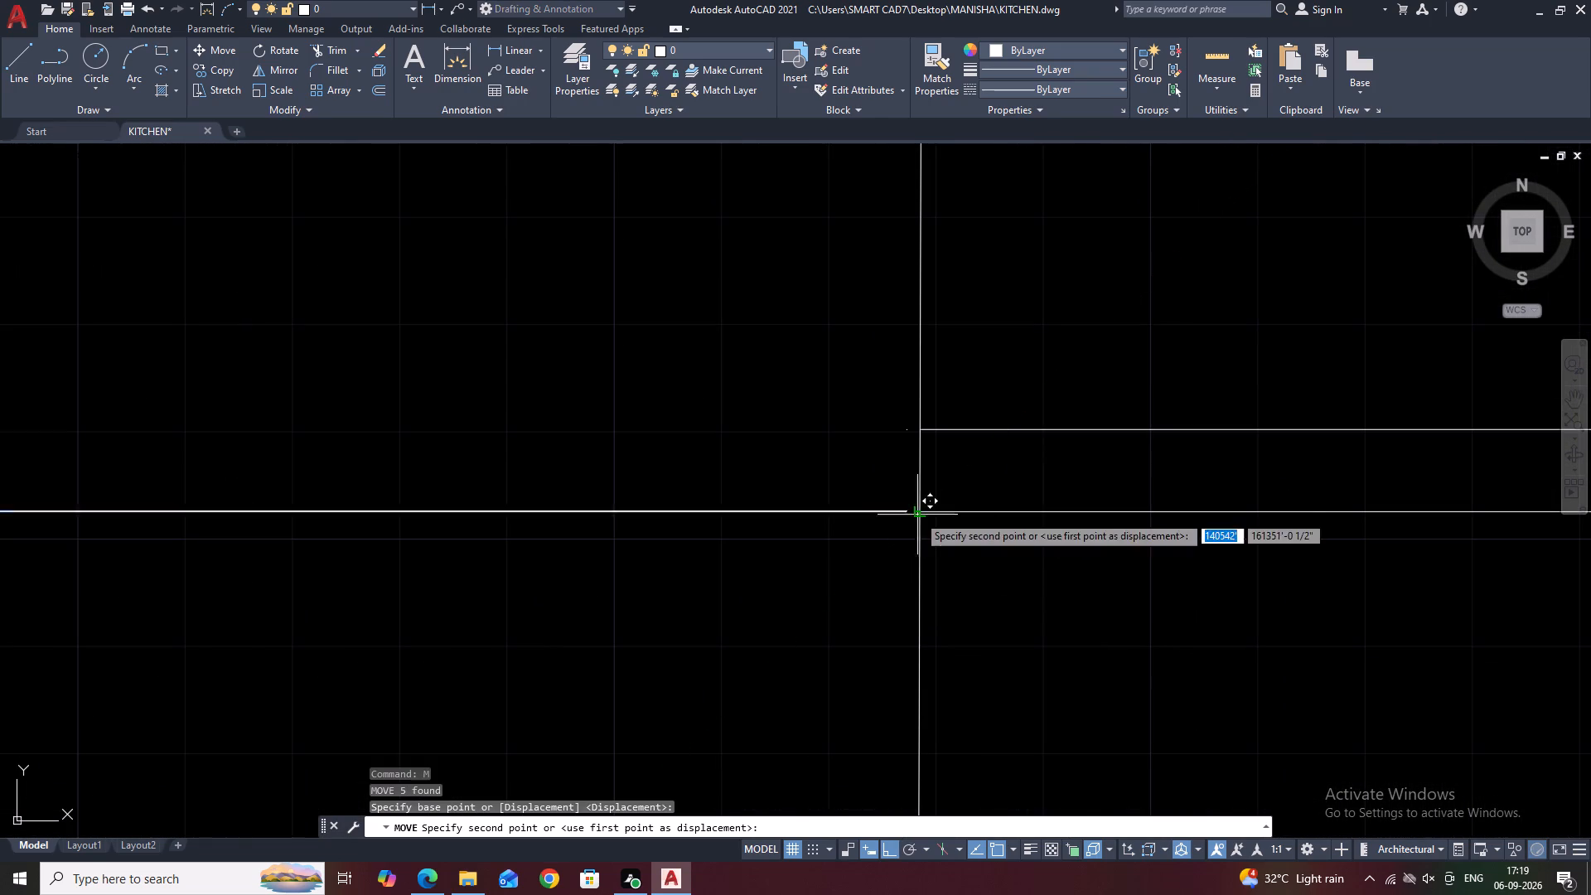
click(916, 425)
Move the 2'-6" dimension up so its lower extension origin sits on the right end of the left leg's lowest divider.
scroll(902, 491, down, 7)
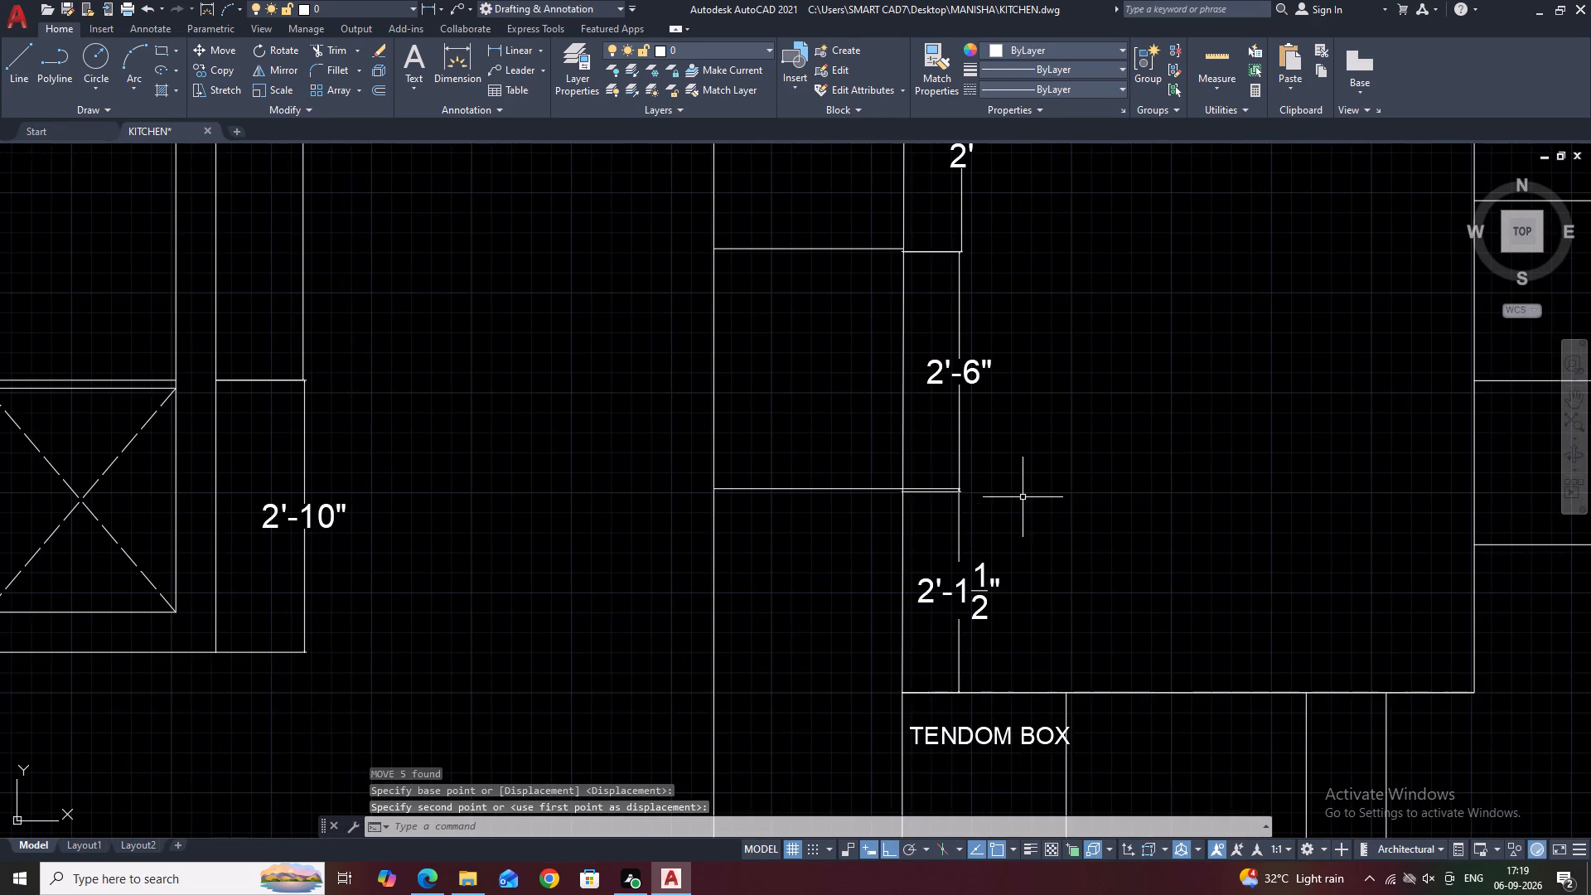
middle_drag(994, 392, 1012, 452)
scroll(984, 549, up, 1)
drag(988, 526, 978, 497)
click(955, 429)
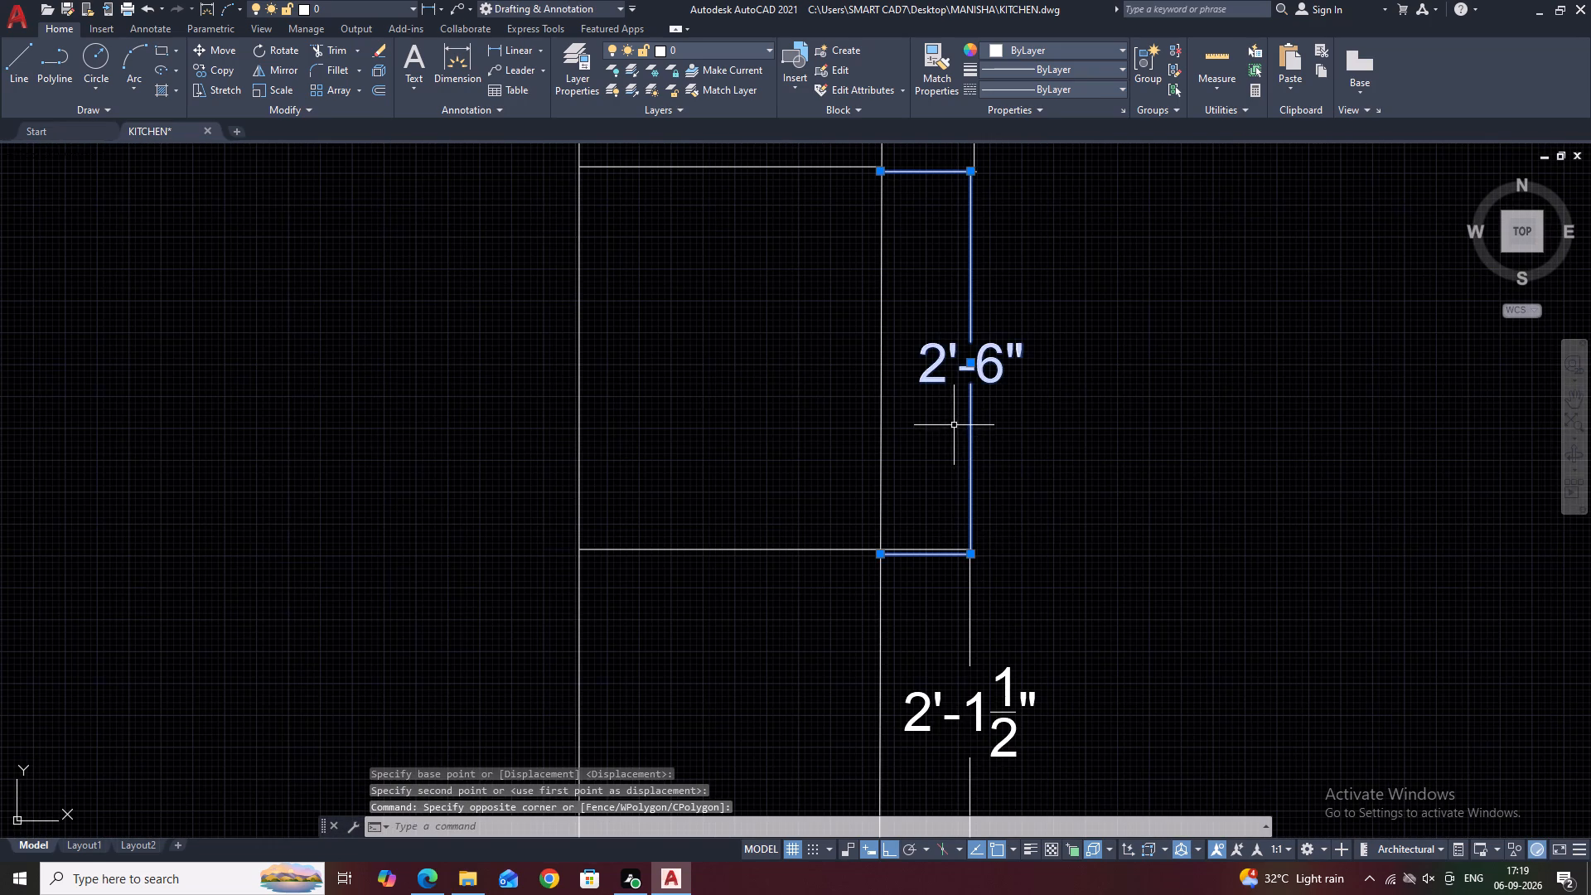
key(m)
key(space)
scroll(863, 569, up, 2)
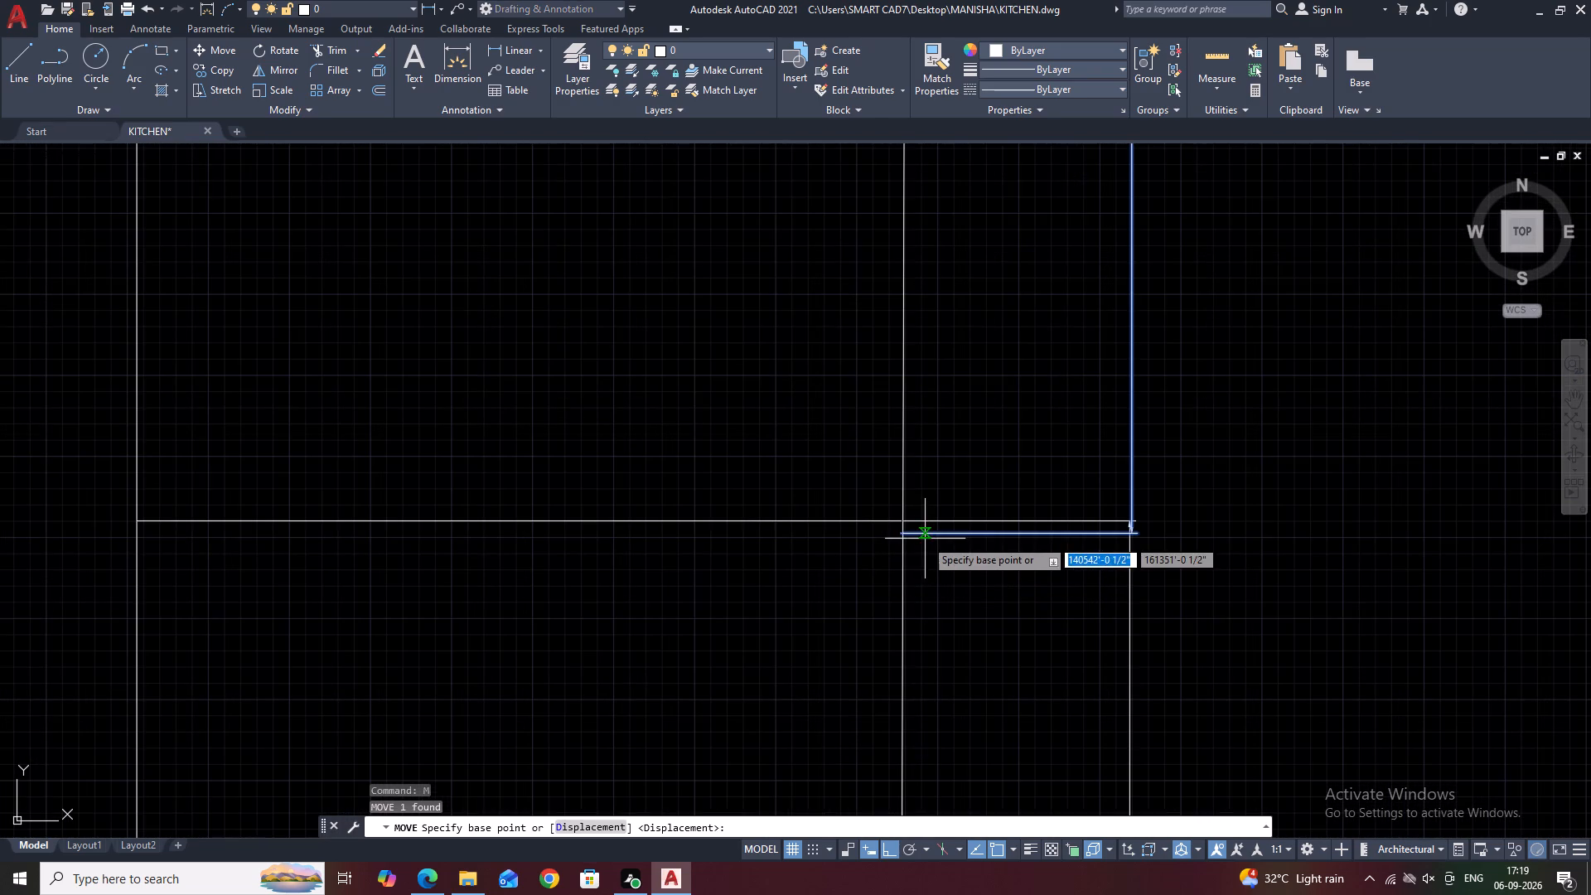
click(906, 535)
click(908, 518)
Move the 2' dimension directly above the 2'-6" one up so its lower extension origin sits on the adjoining divider.
scroll(960, 635, down, 2)
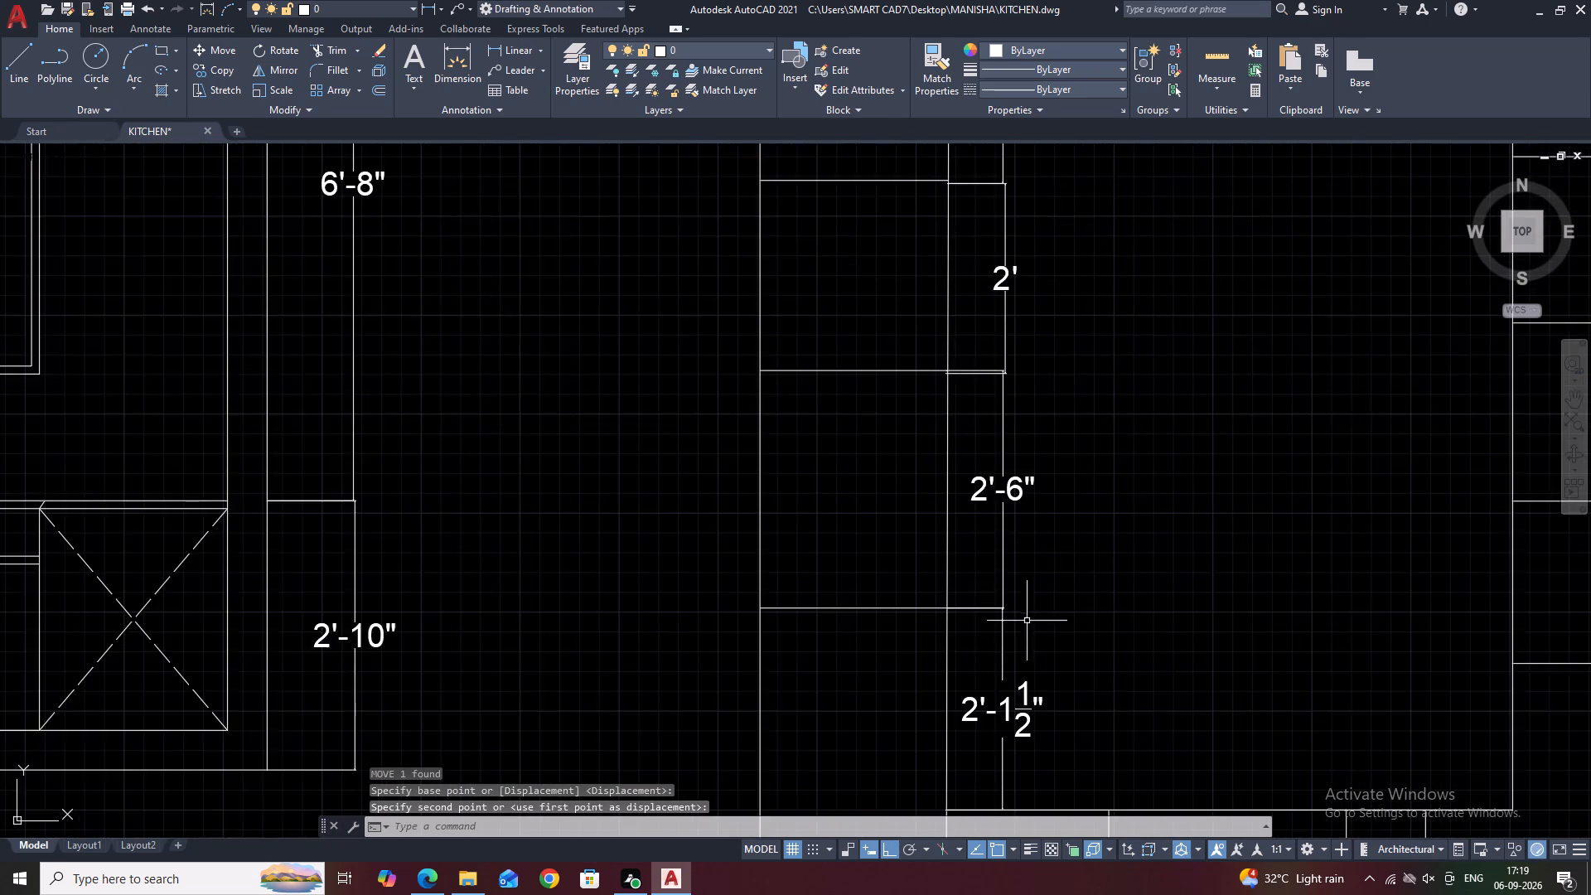
scroll(1027, 621, down, 2)
middle_drag(1039, 450, 1042, 527)
scroll(1041, 452, down, 1)
scroll(1019, 518, up, 2)
click(1062, 498)
click(1028, 439)
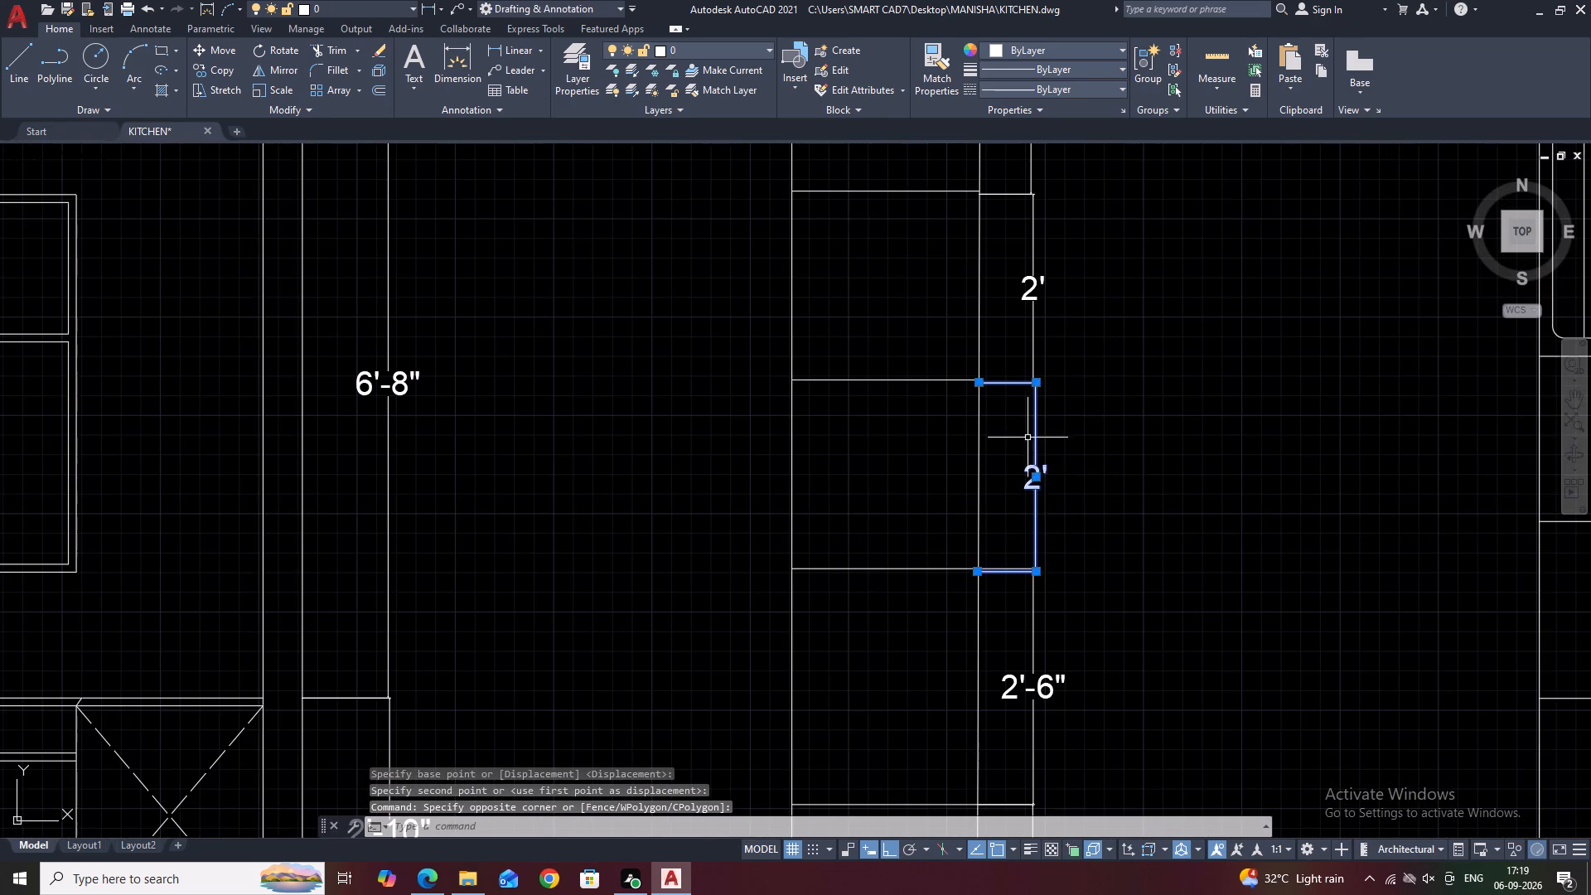
scroll(1000, 573, up, 3)
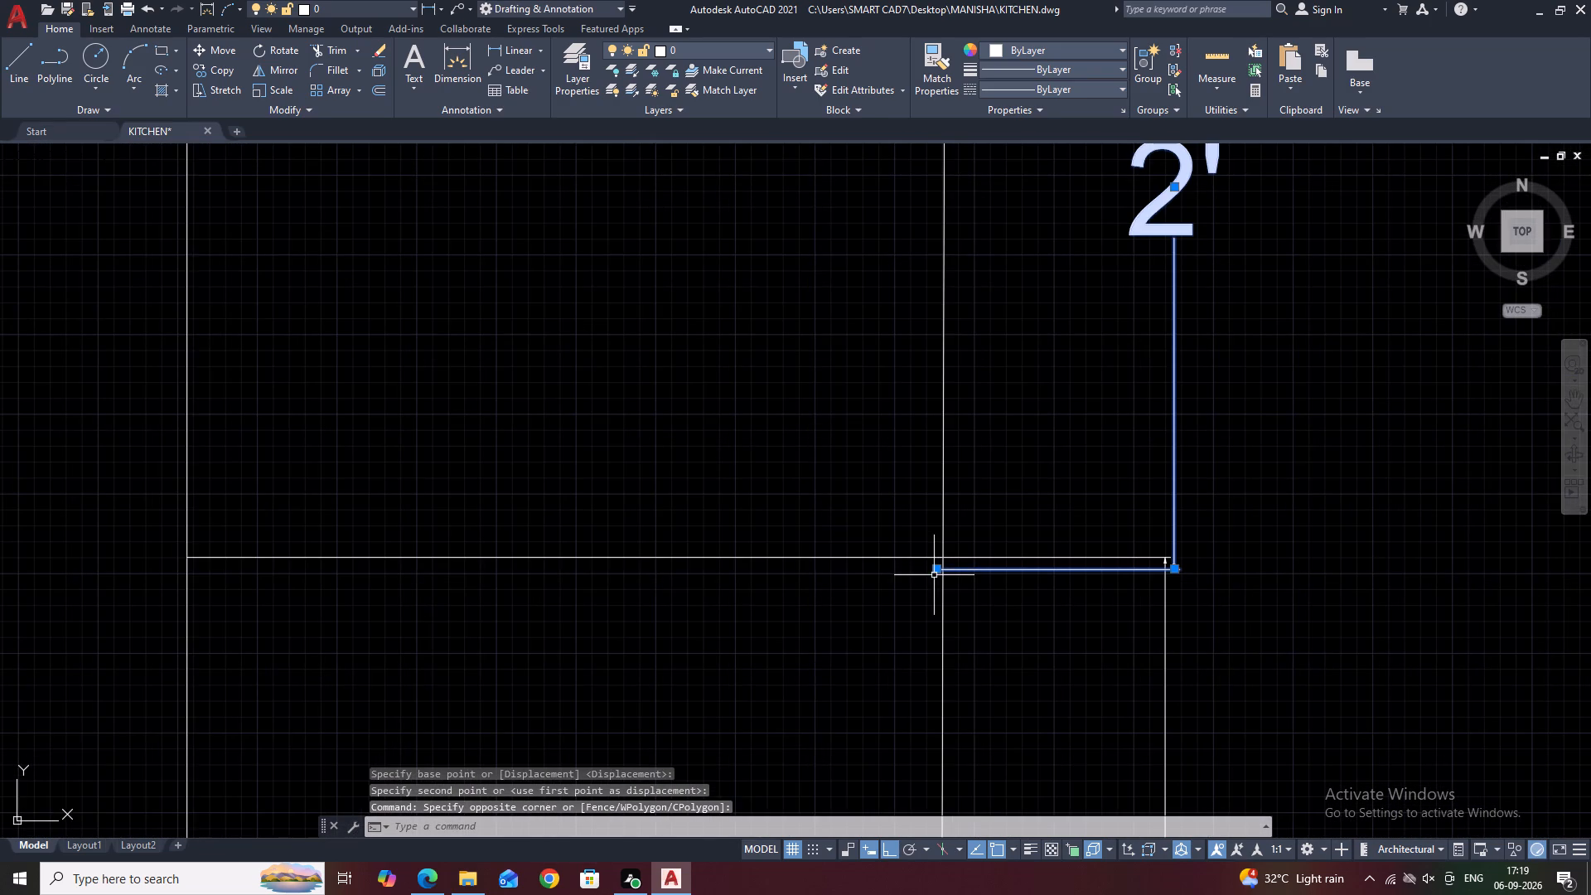
key(m)
key(space)
click(934, 576)
click(939, 561)
Move the middle of the three 2' dimensions up so its lower extension origin meets the third divider from the top.
scroll(947, 633, down, 3)
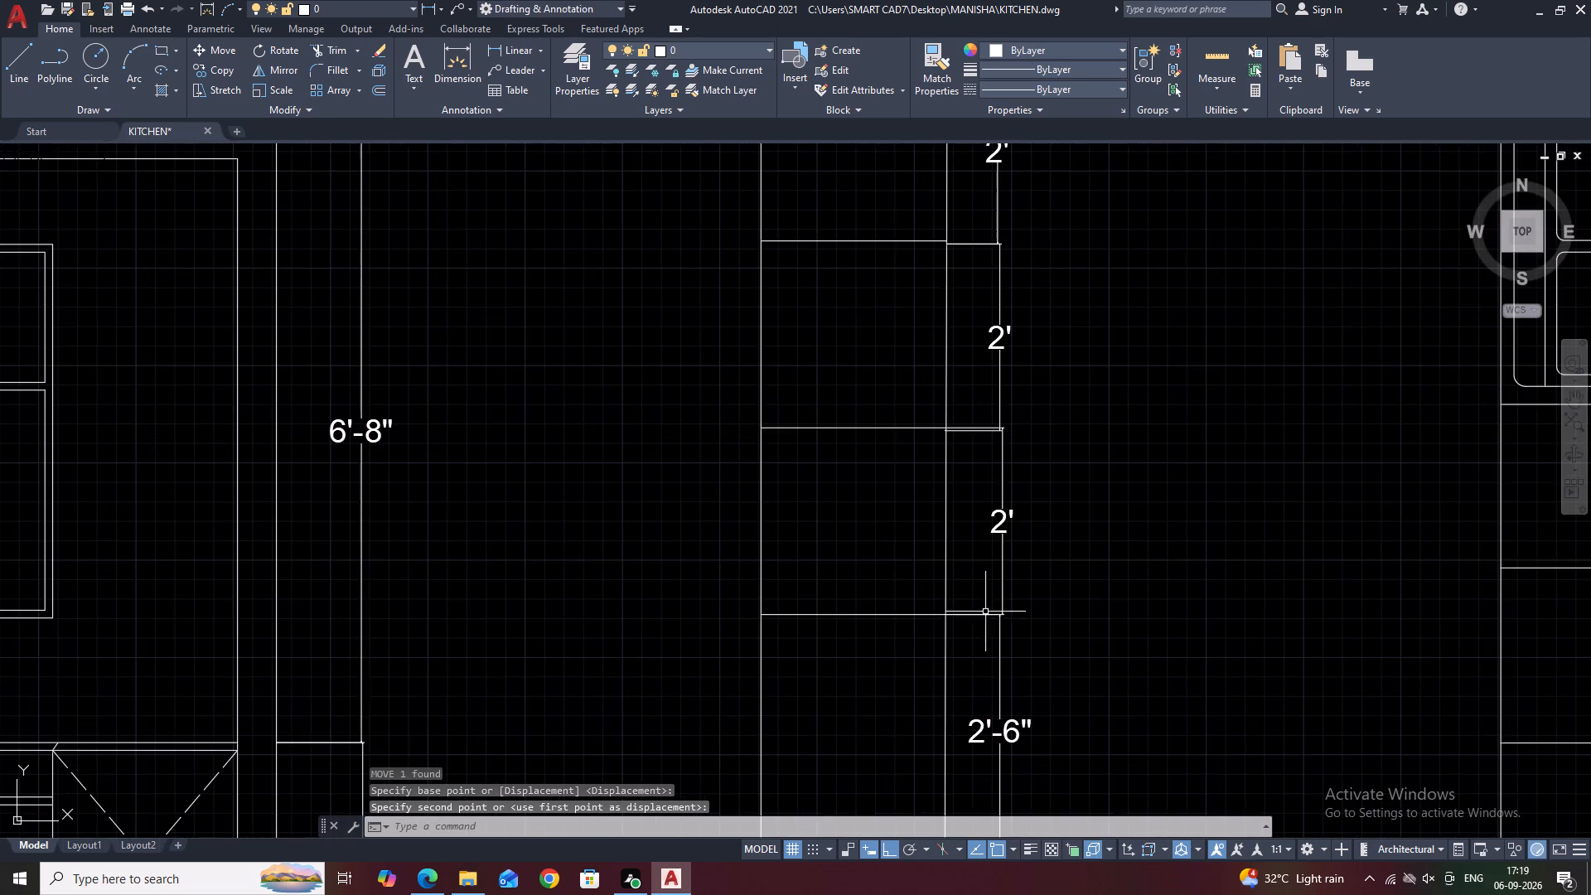
middle_drag(1018, 413, 1040, 501)
click(1051, 434)
click(1011, 380)
middle_drag(1028, 452, 1029, 558)
key(m)
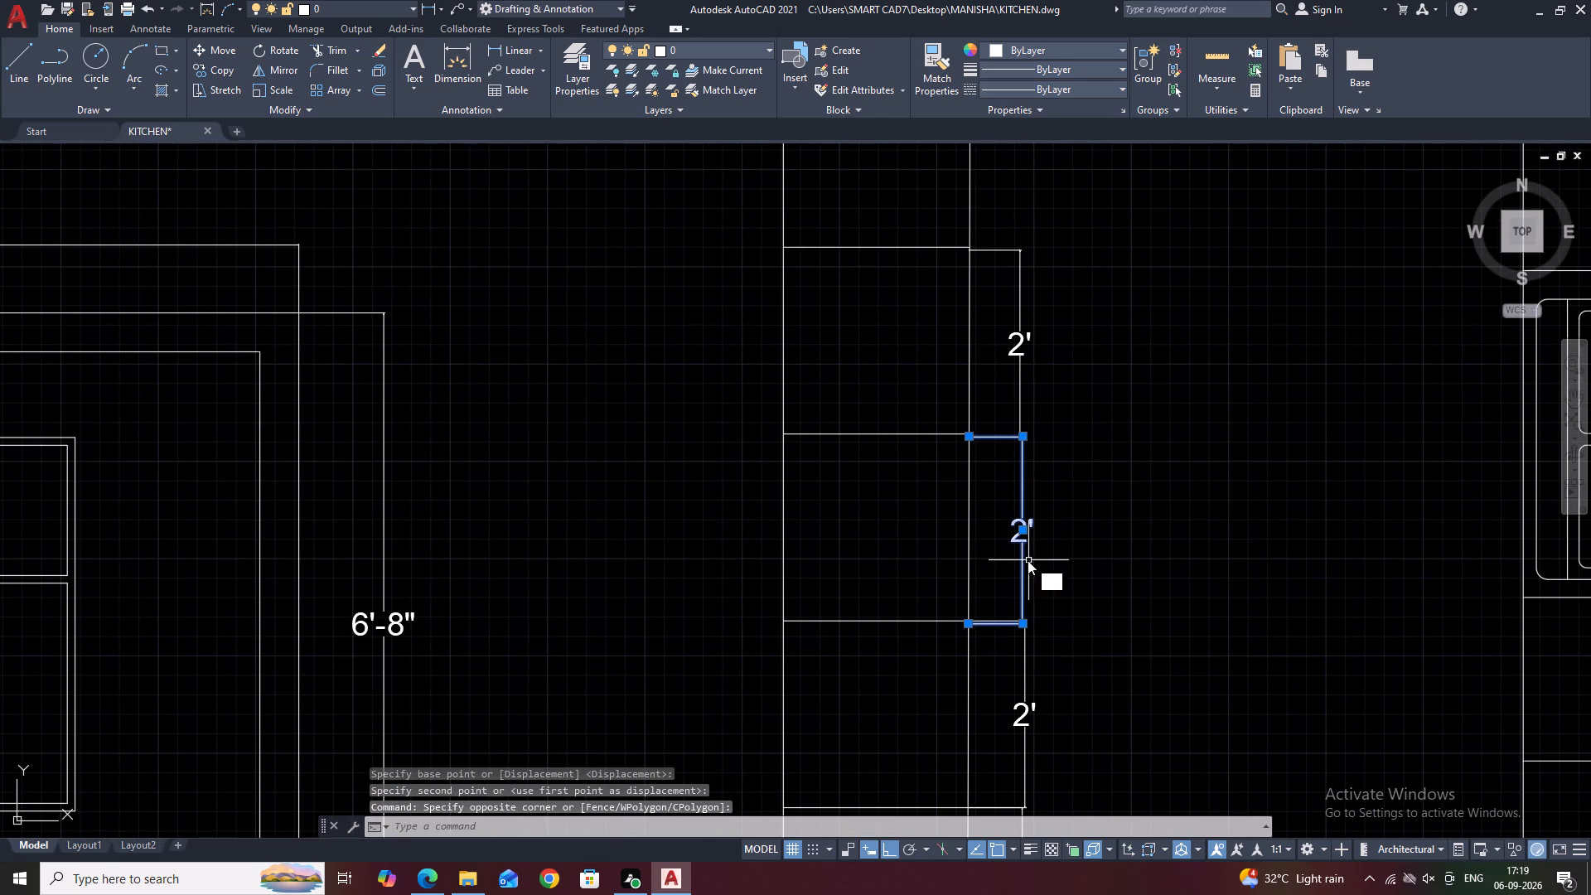
key(space)
scroll(952, 639, up, 4)
click(974, 578)
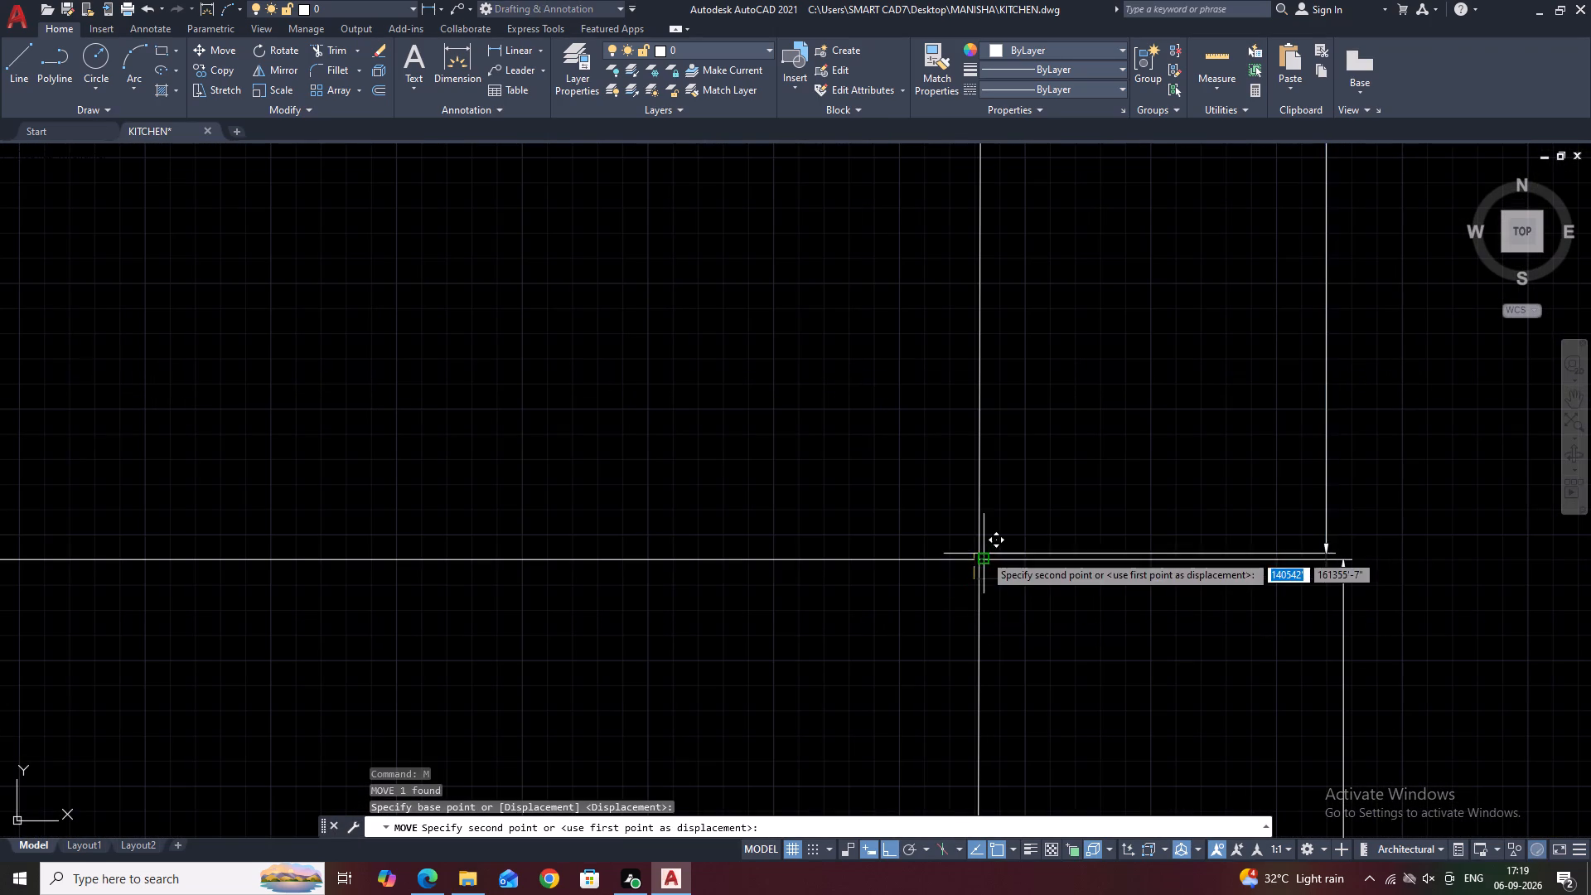
click(984, 554)
Stretch the right endpoint of the left leg's third divider from the top to the leg's inner edge.
click(963, 557)
click(957, 540)
drag(945, 595, 943, 584)
click(924, 540)
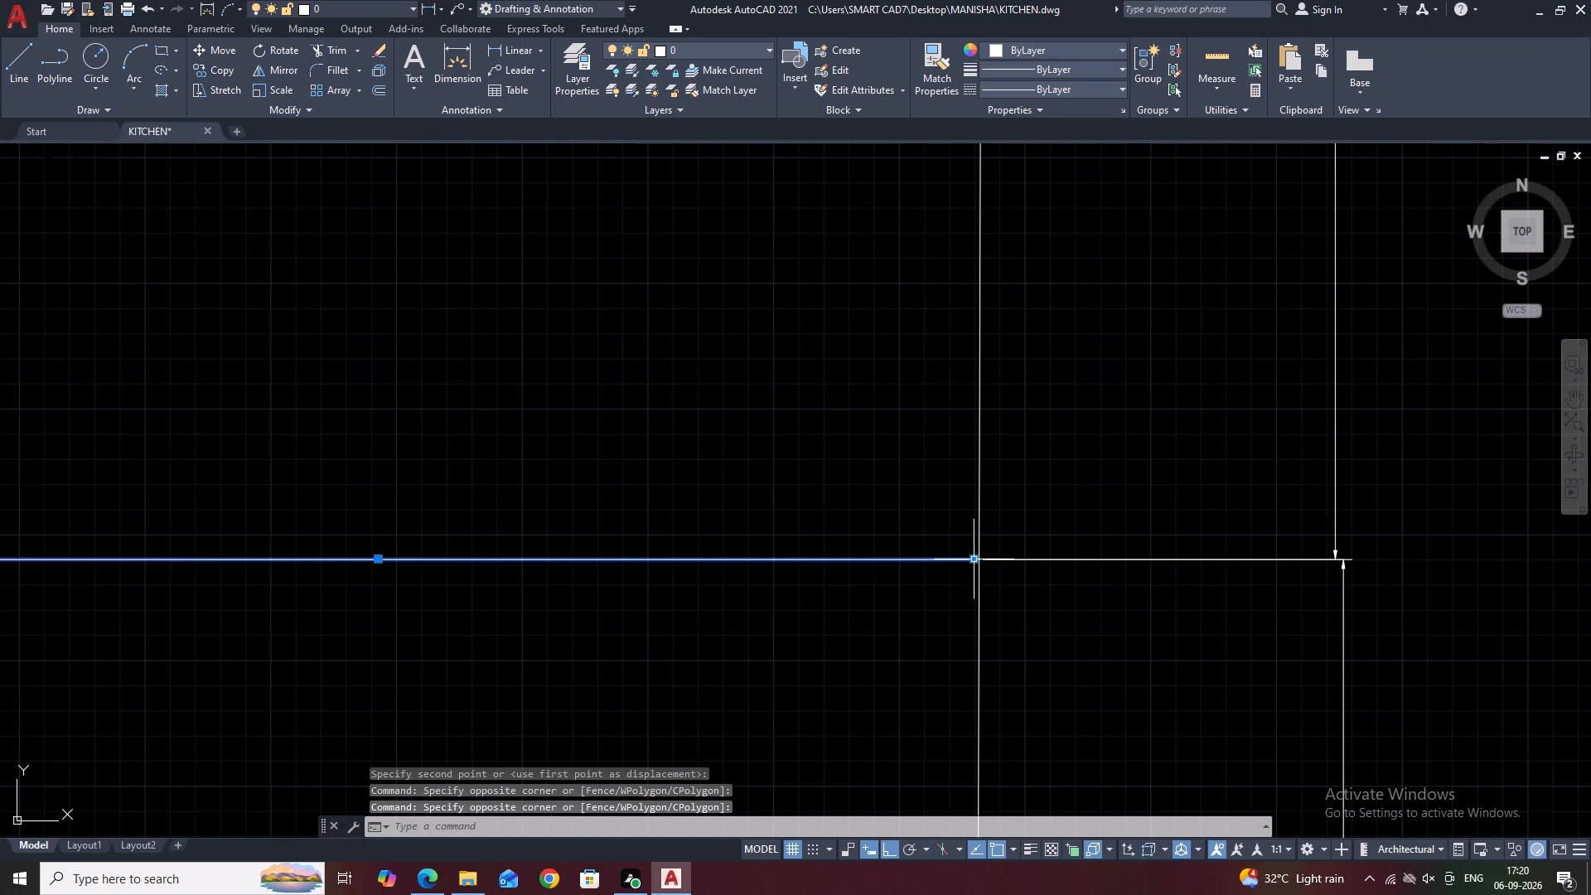
scroll(975, 564, up, 4)
click(950, 560)
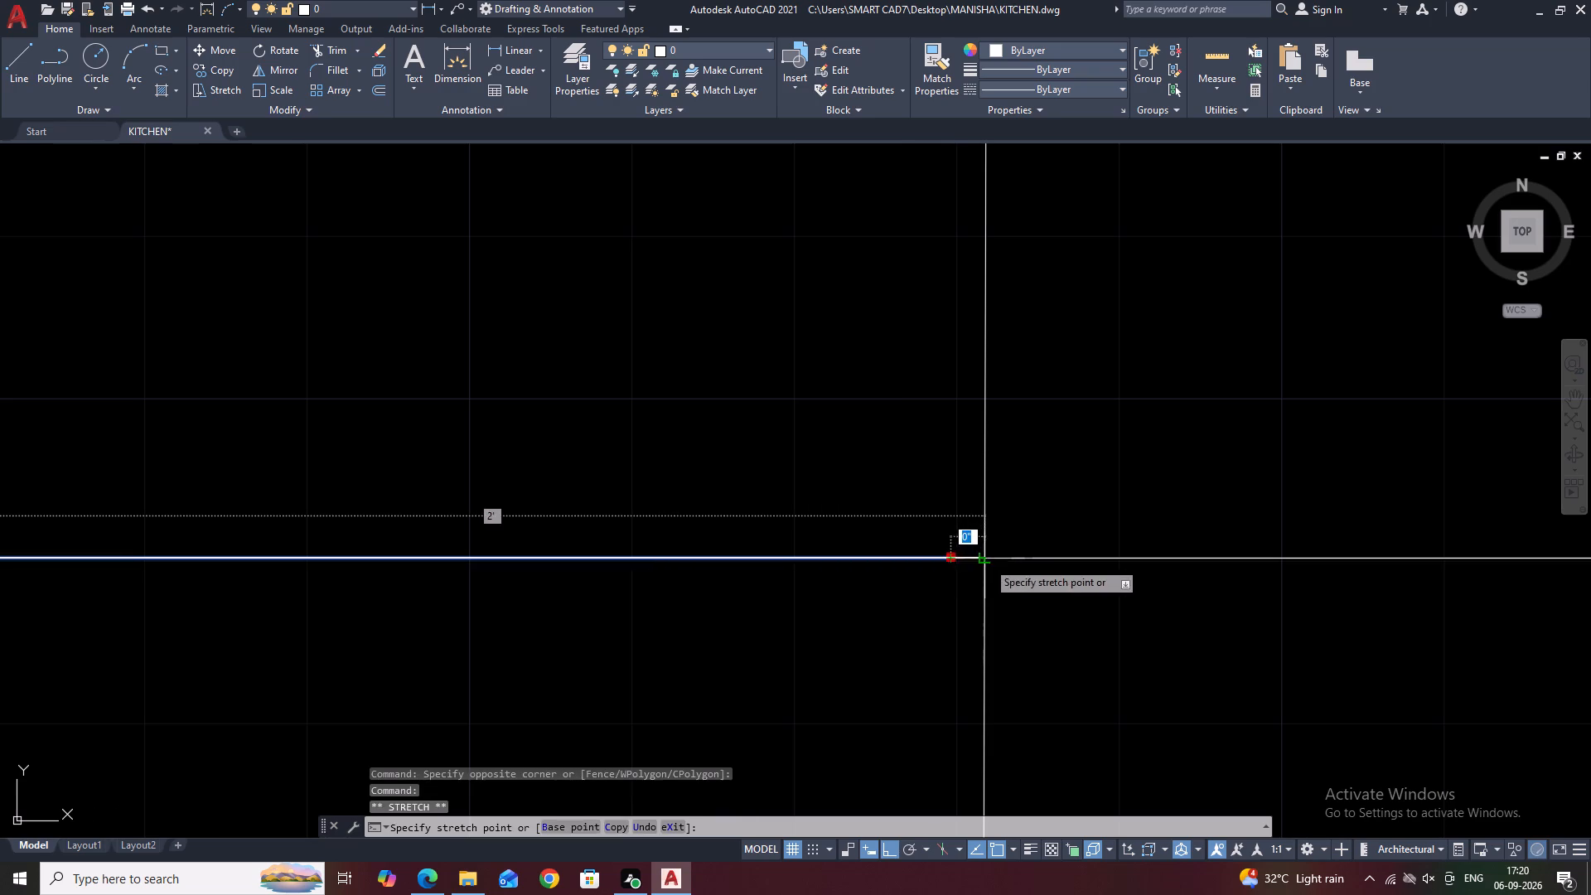
click(987, 561)
Move the topmost 2' dimension, together with the still-selected third divider, up so the dimension's lower extension origin meets the second divider.
scroll(921, 554, down, 10)
middle_drag(968, 465, 979, 568)
scroll(958, 544, up, 2)
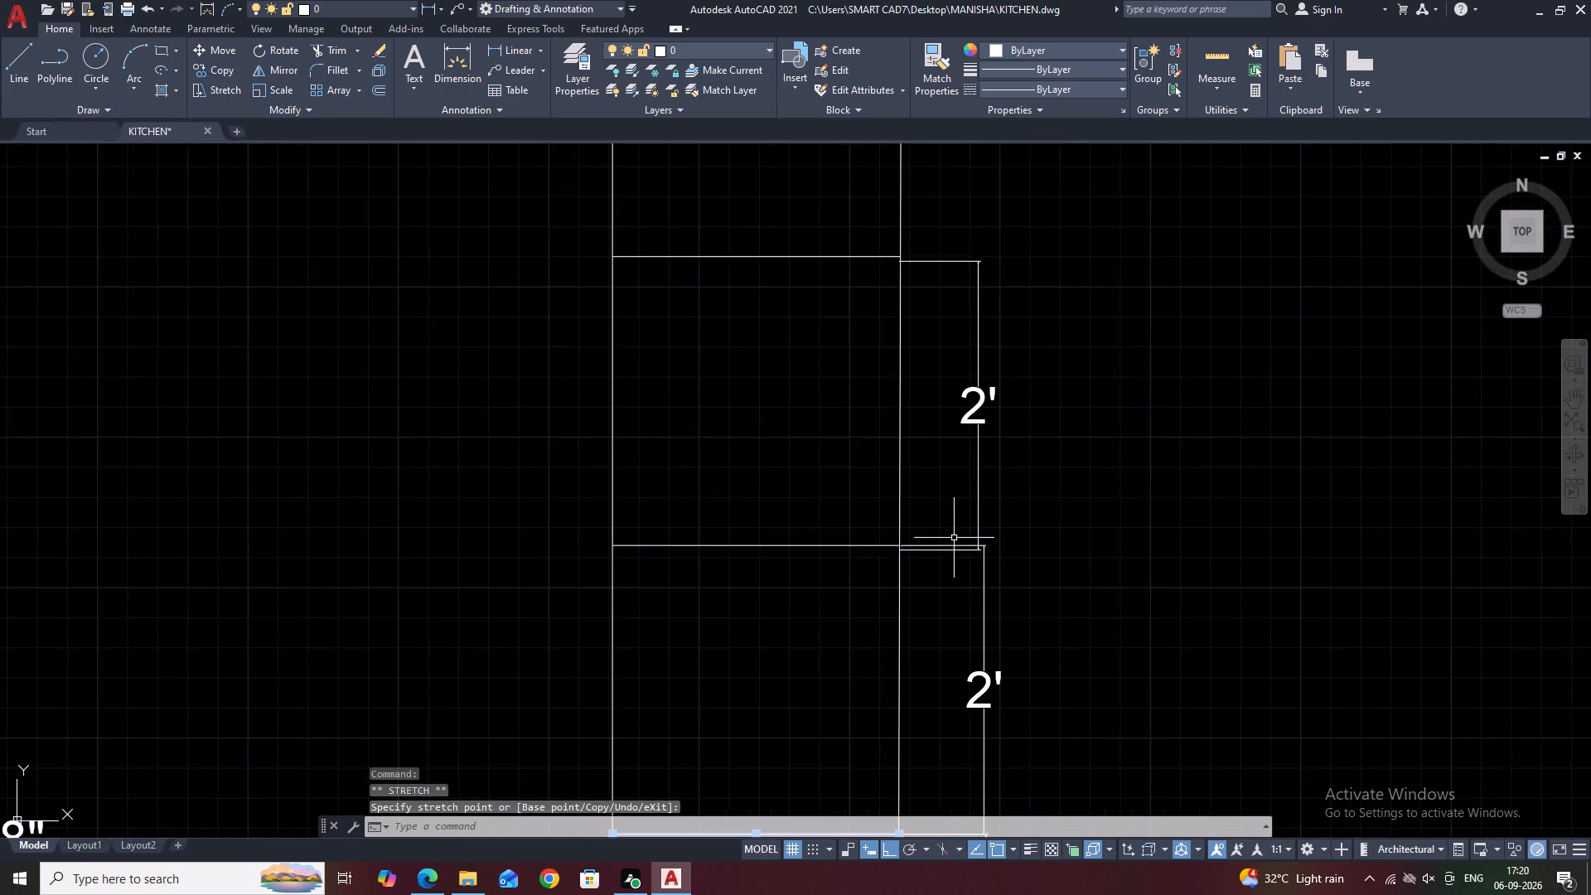
scroll(954, 538, up, 1)
middle_drag(996, 535, 1014, 557)
drag(1042, 526, 1023, 504)
click(986, 410)
key(m)
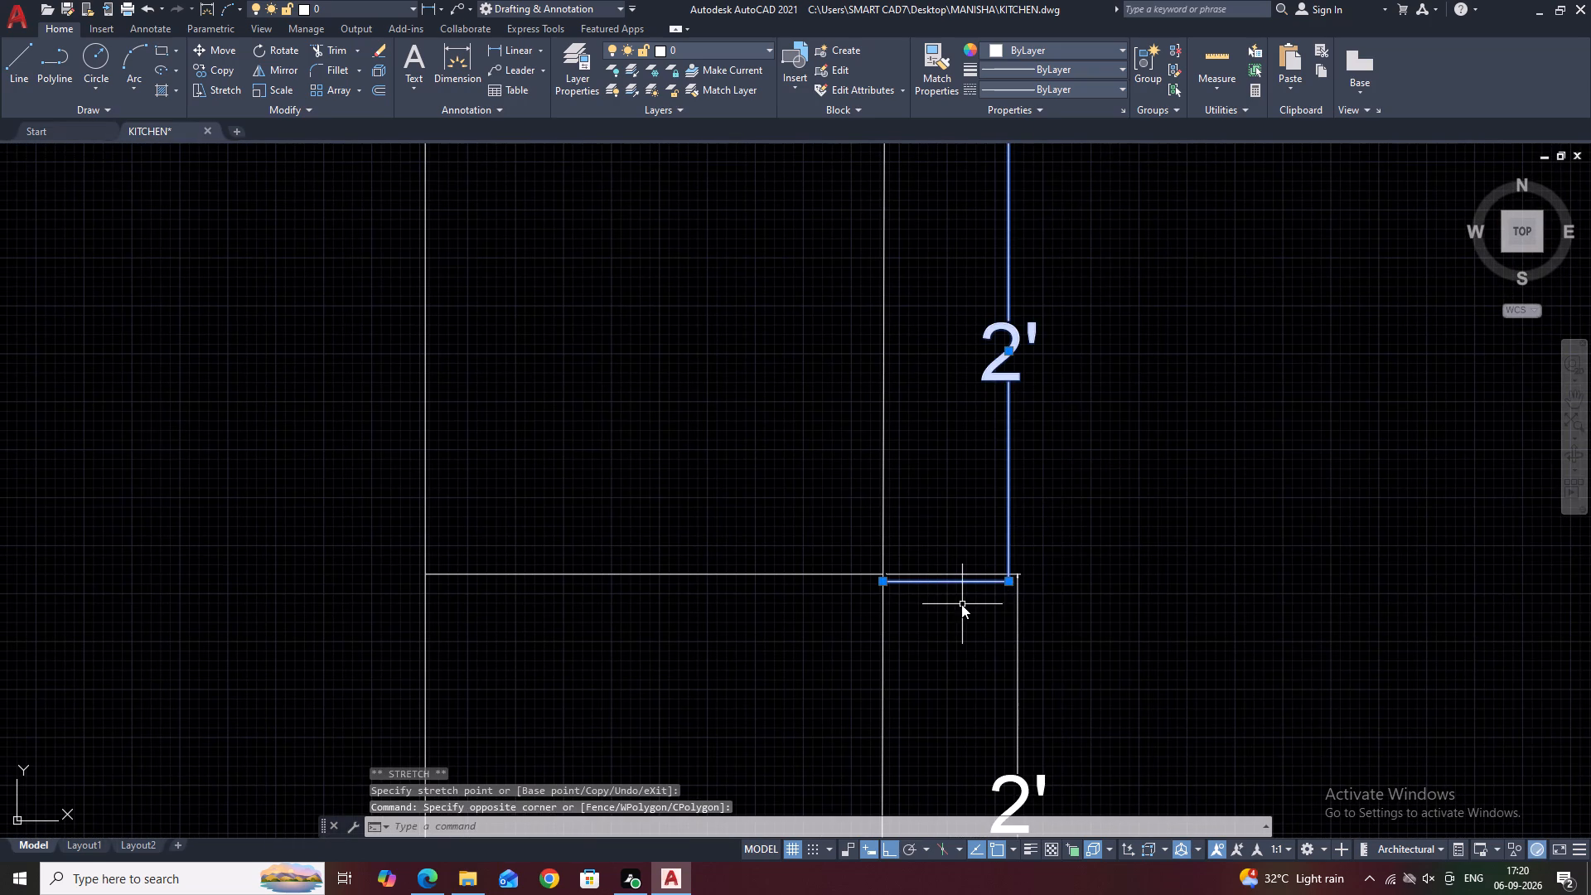
key(space)
scroll(887, 593, up, 3)
click(868, 554)
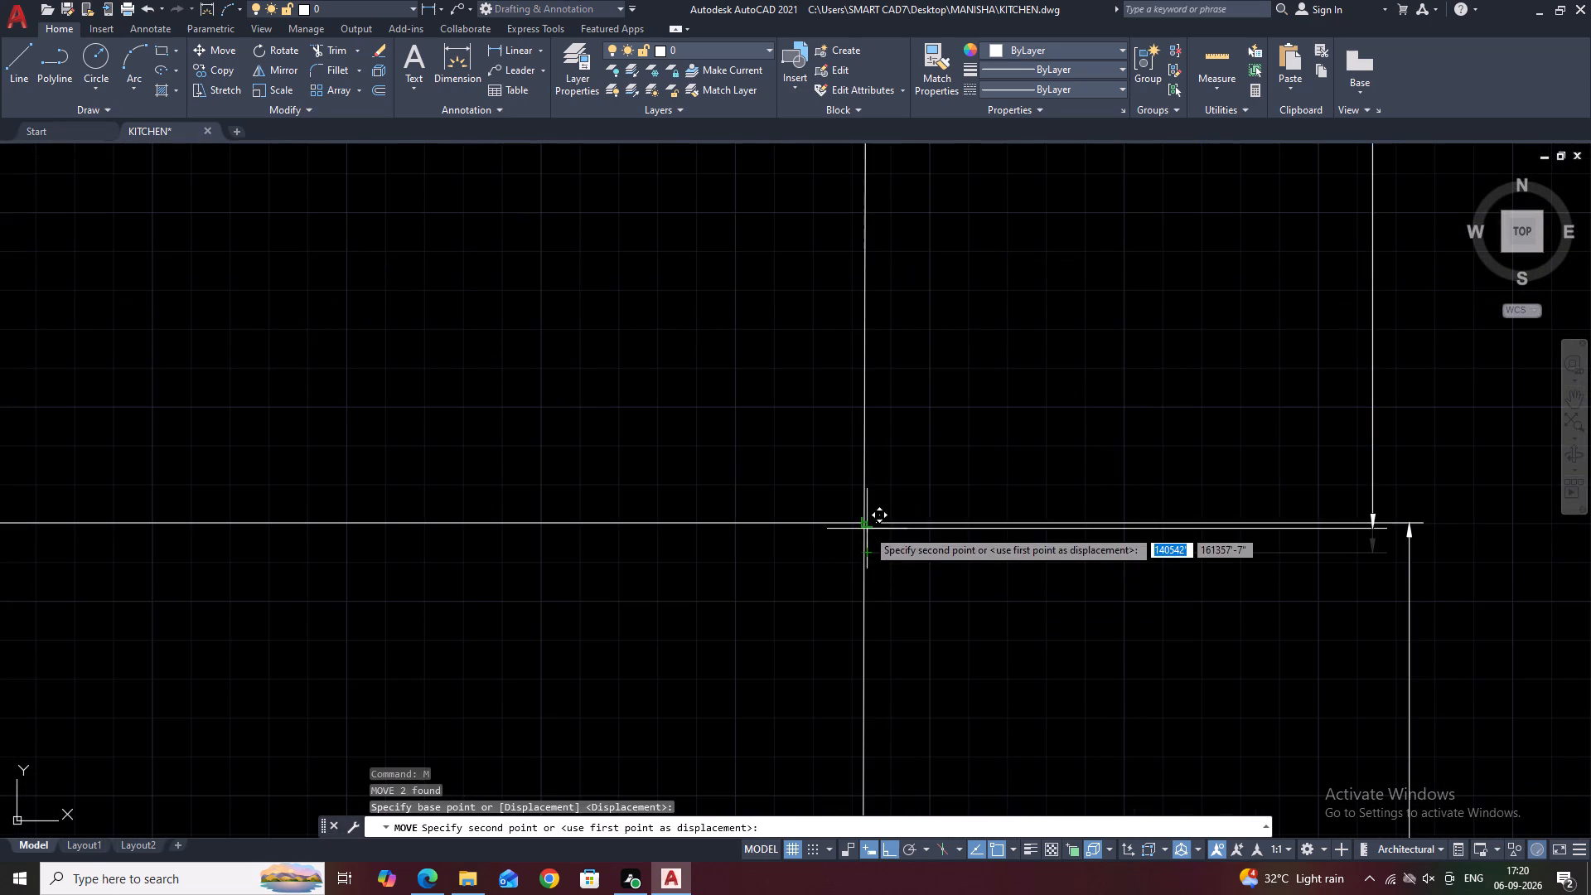
click(866, 526)
Stretch the right endpoint of the left leg's second divider from the top to the leg's inner edge.
scroll(851, 530, up, 2)
drag(845, 466, 842, 480)
click(796, 564)
middle_drag(910, 502, 743, 564)
scroll(740, 568, up, 2)
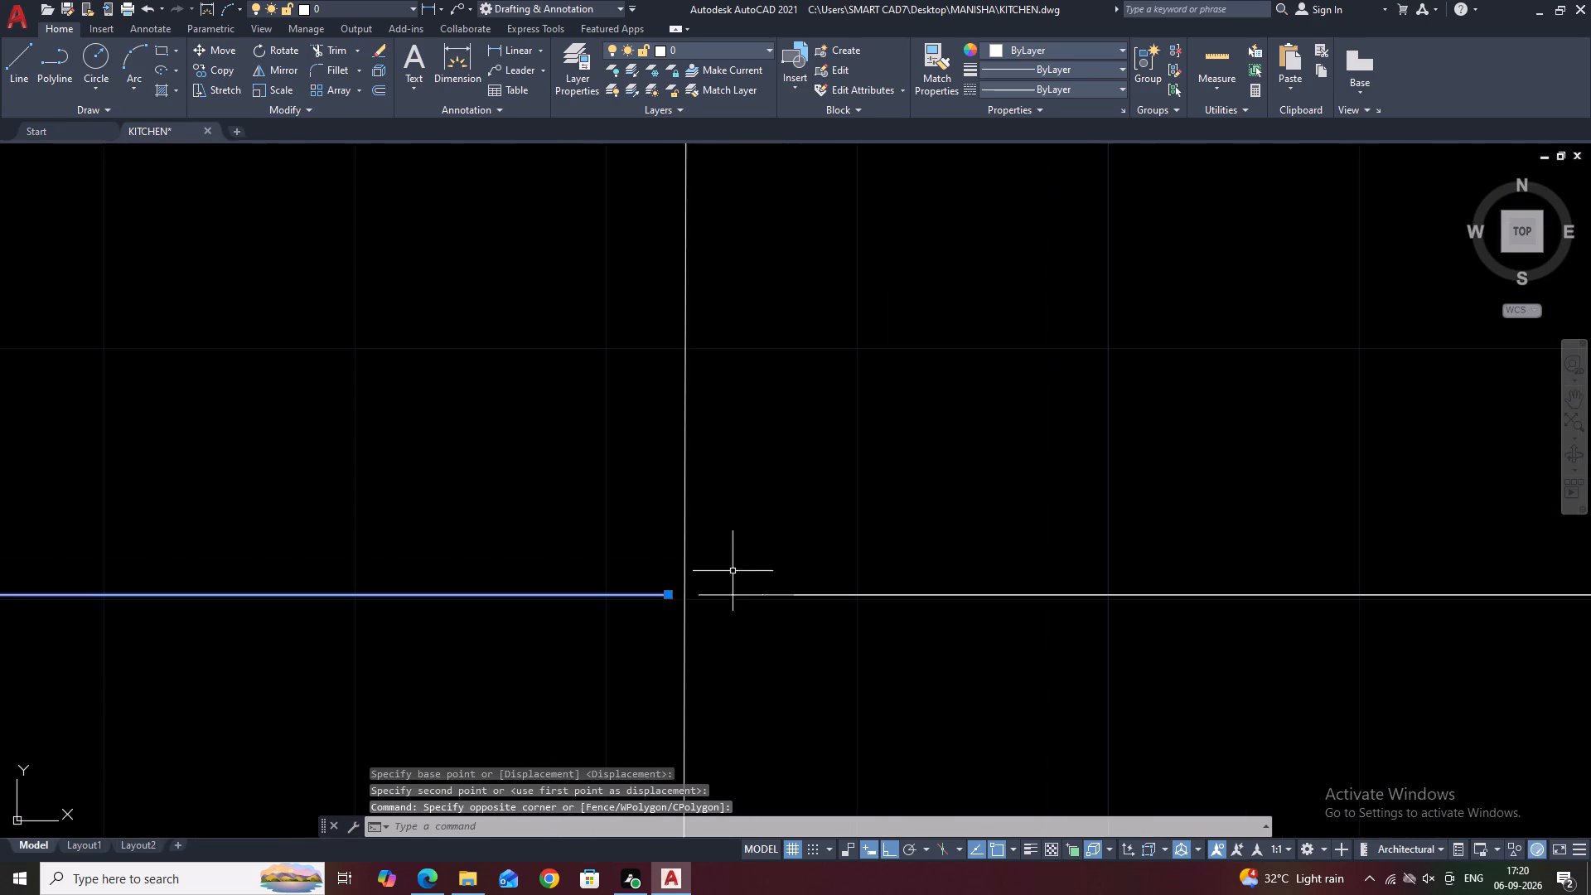
scroll(657, 607, up, 3)
click(689, 561)
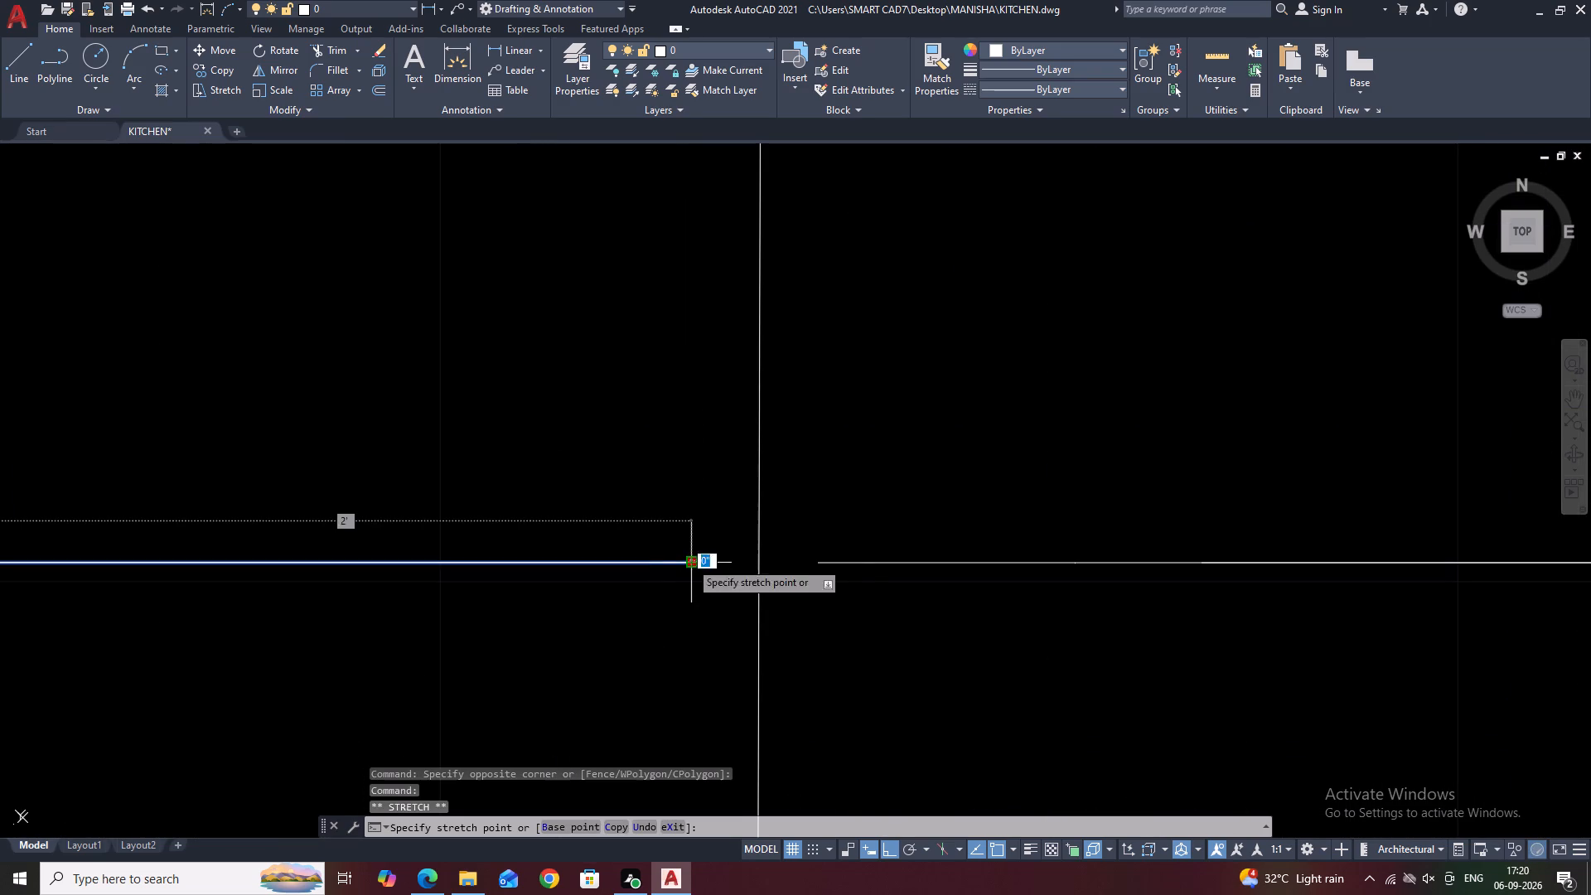
click(754, 558)
key(Escape)
Examine the left leg's dividers and dimensions, the overall plan, and the bottom run's unit divisions around TENDOM BOX.
scroll(757, 617, down, 8)
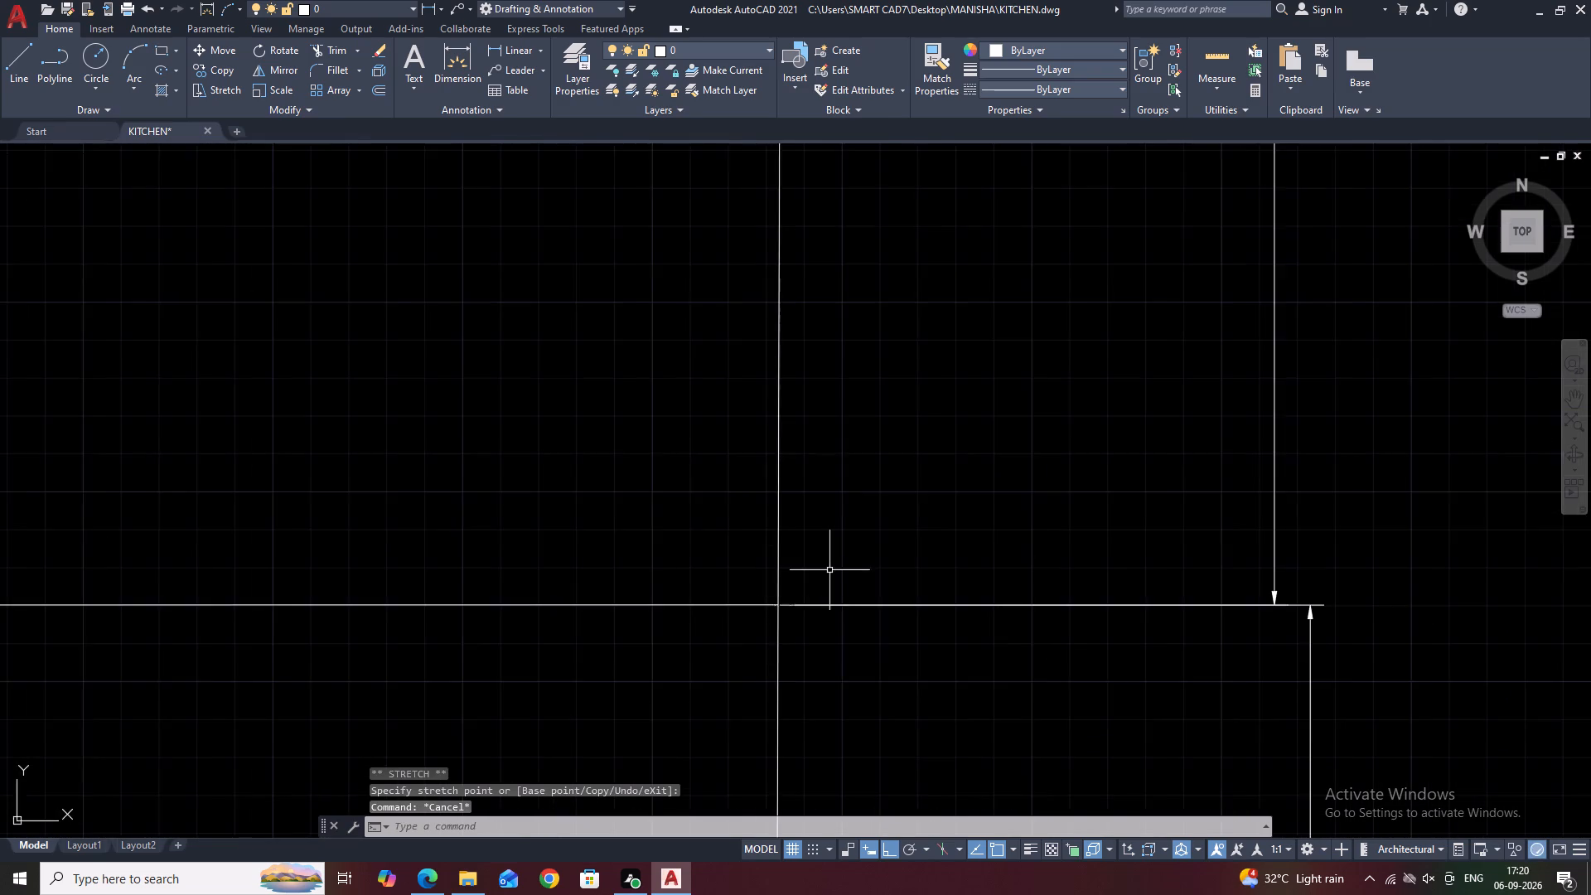
scroll(829, 570, down, 4)
middle_drag(871, 406, 890, 454)
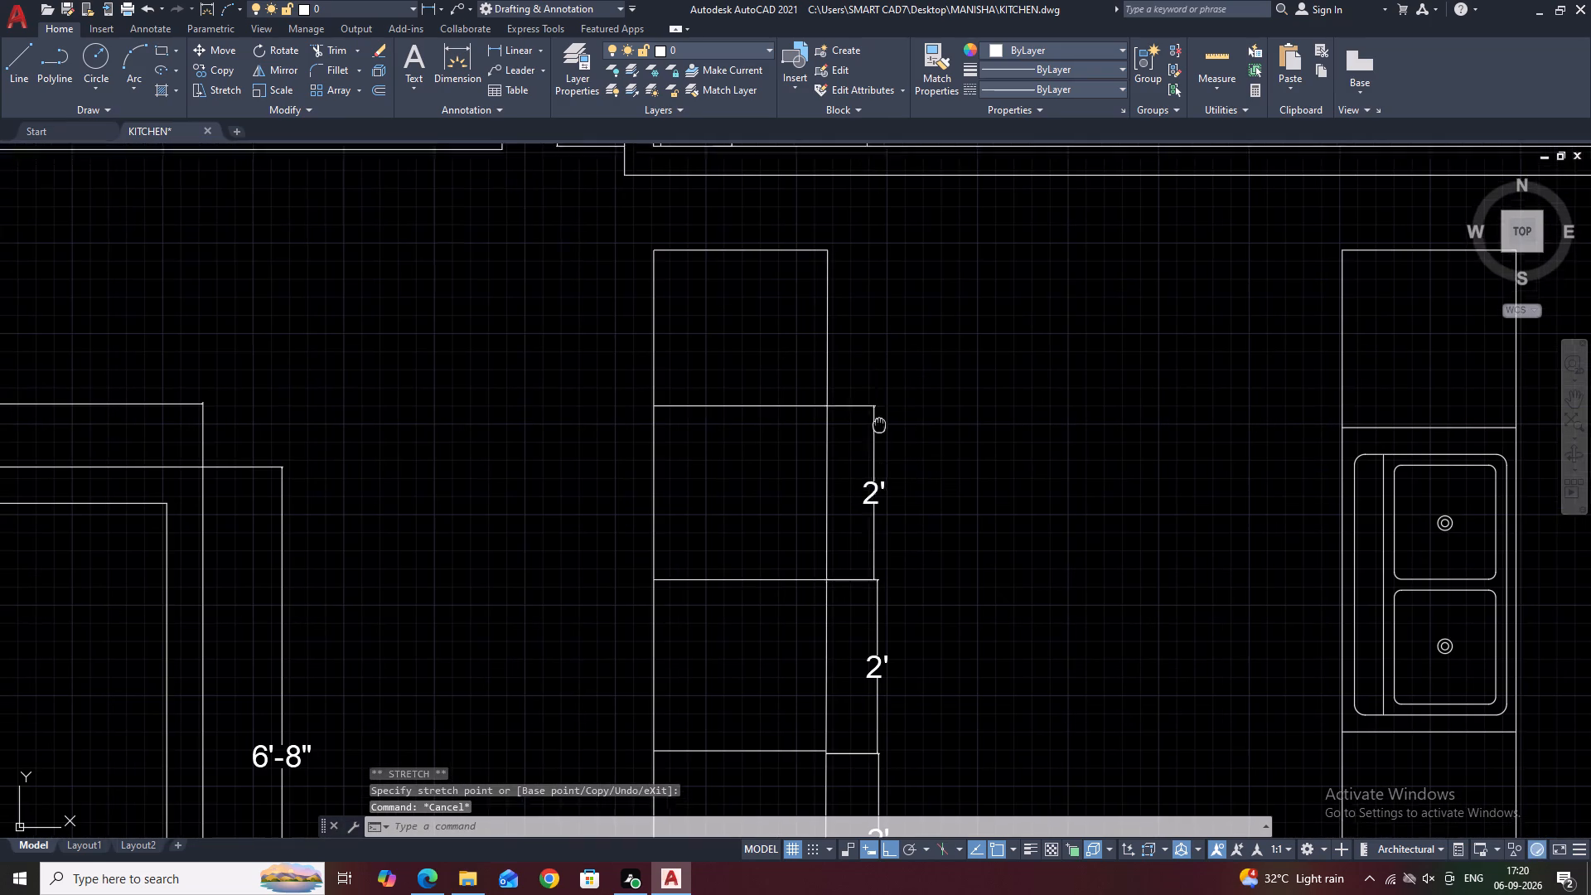
middle_drag(890, 454, 897, 477)
middle_drag(946, 556, 881, 451)
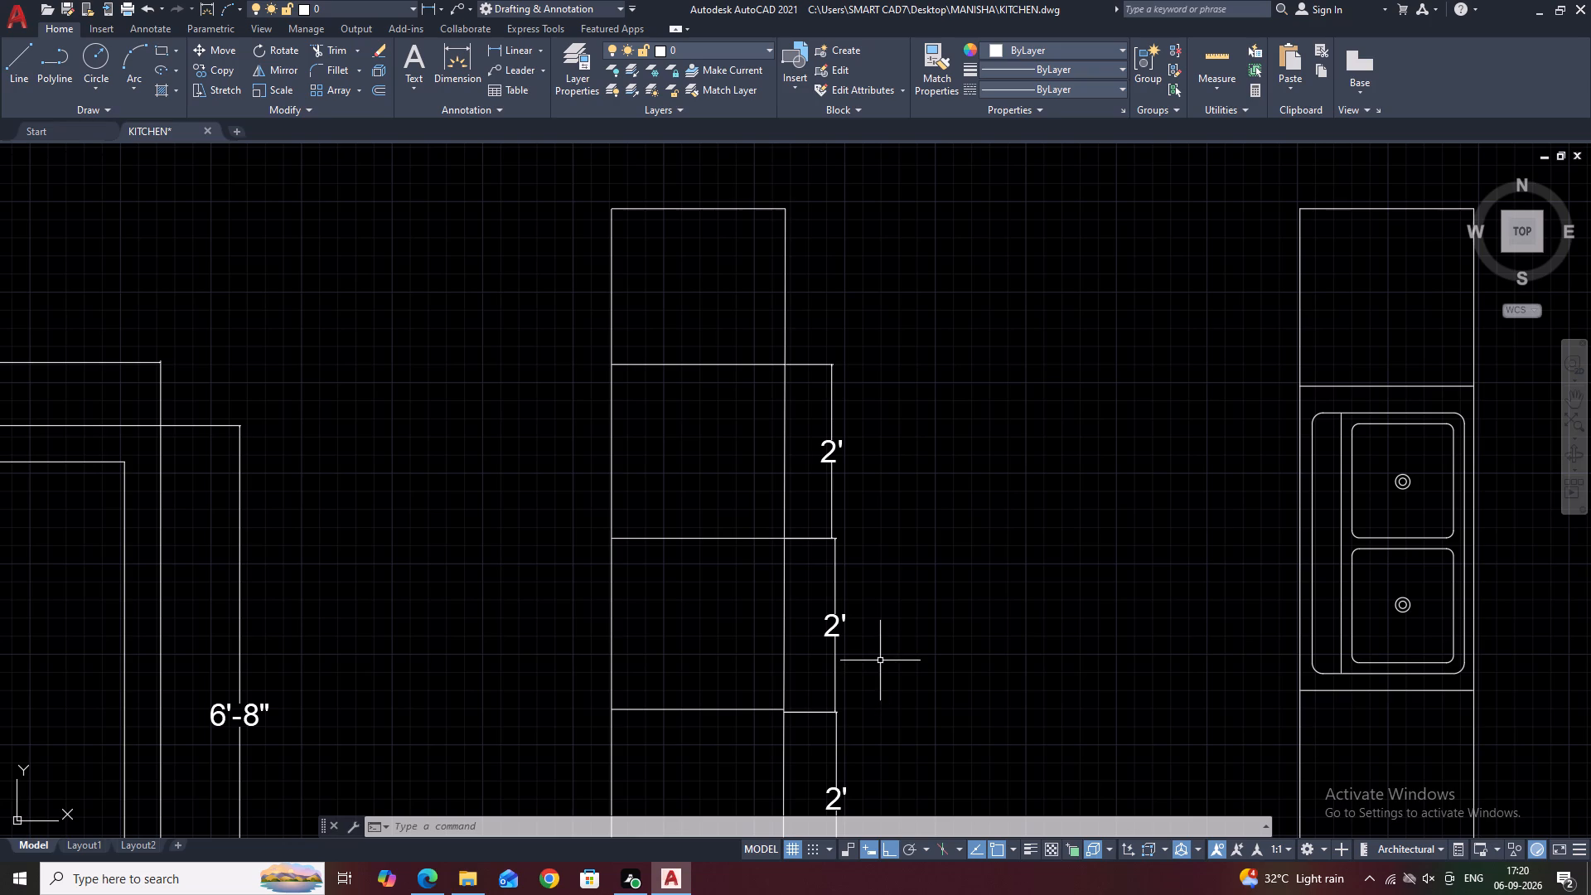
scroll(801, 651, down, 3)
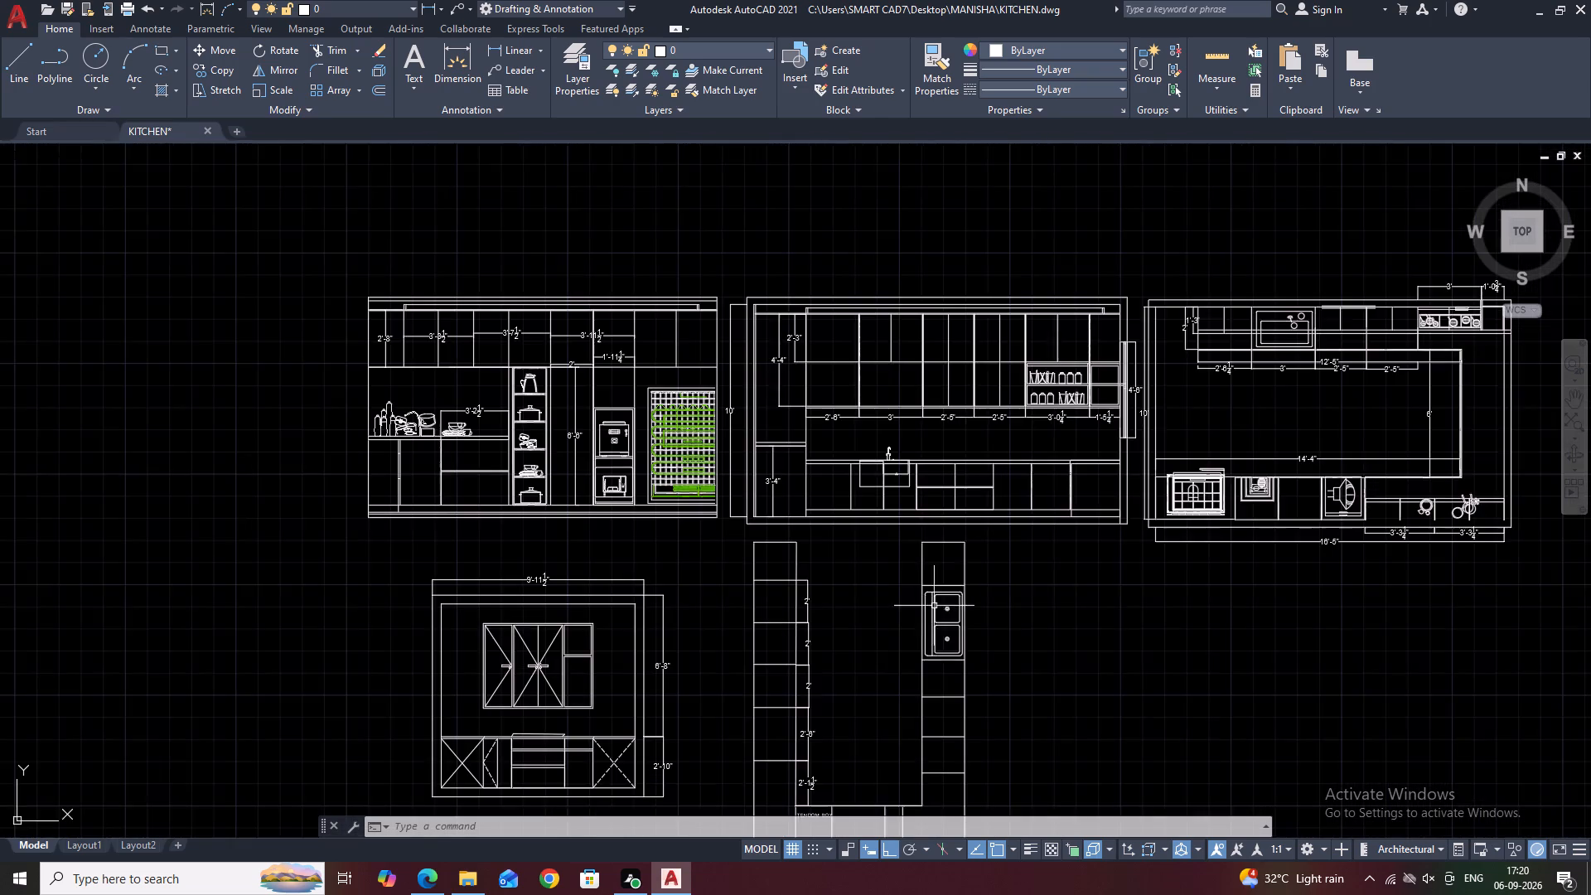
middle_drag(963, 604, 941, 455)
middle_drag(910, 642, 973, 499)
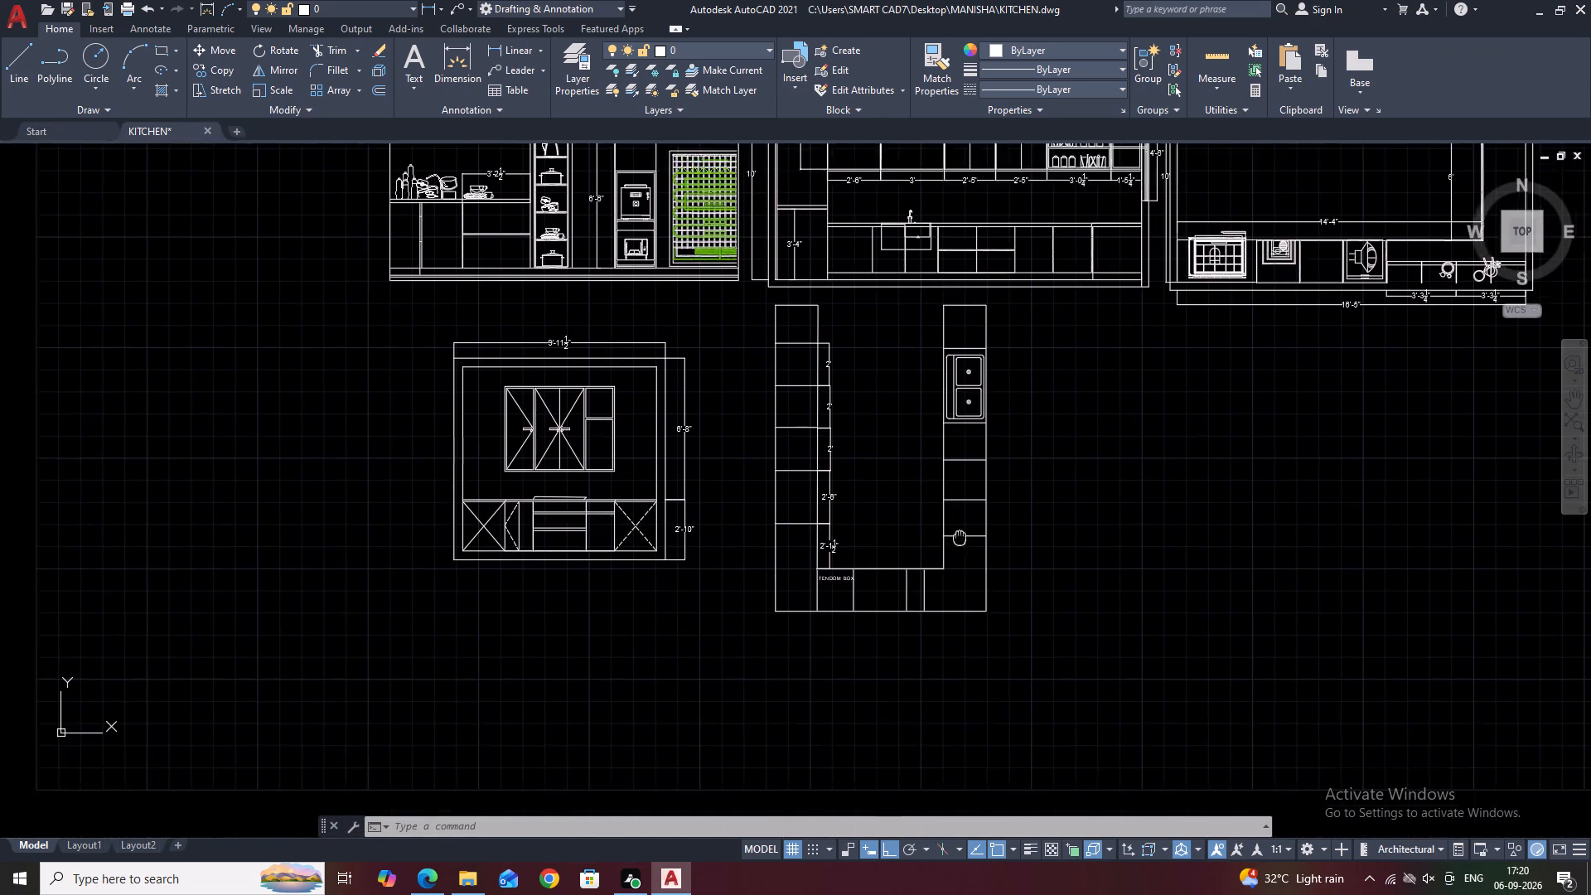
middle_drag(973, 499, 975, 490)
scroll(919, 540, up, 2)
middle_drag(929, 482, 939, 542)
middle_drag(919, 641, 907, 559)
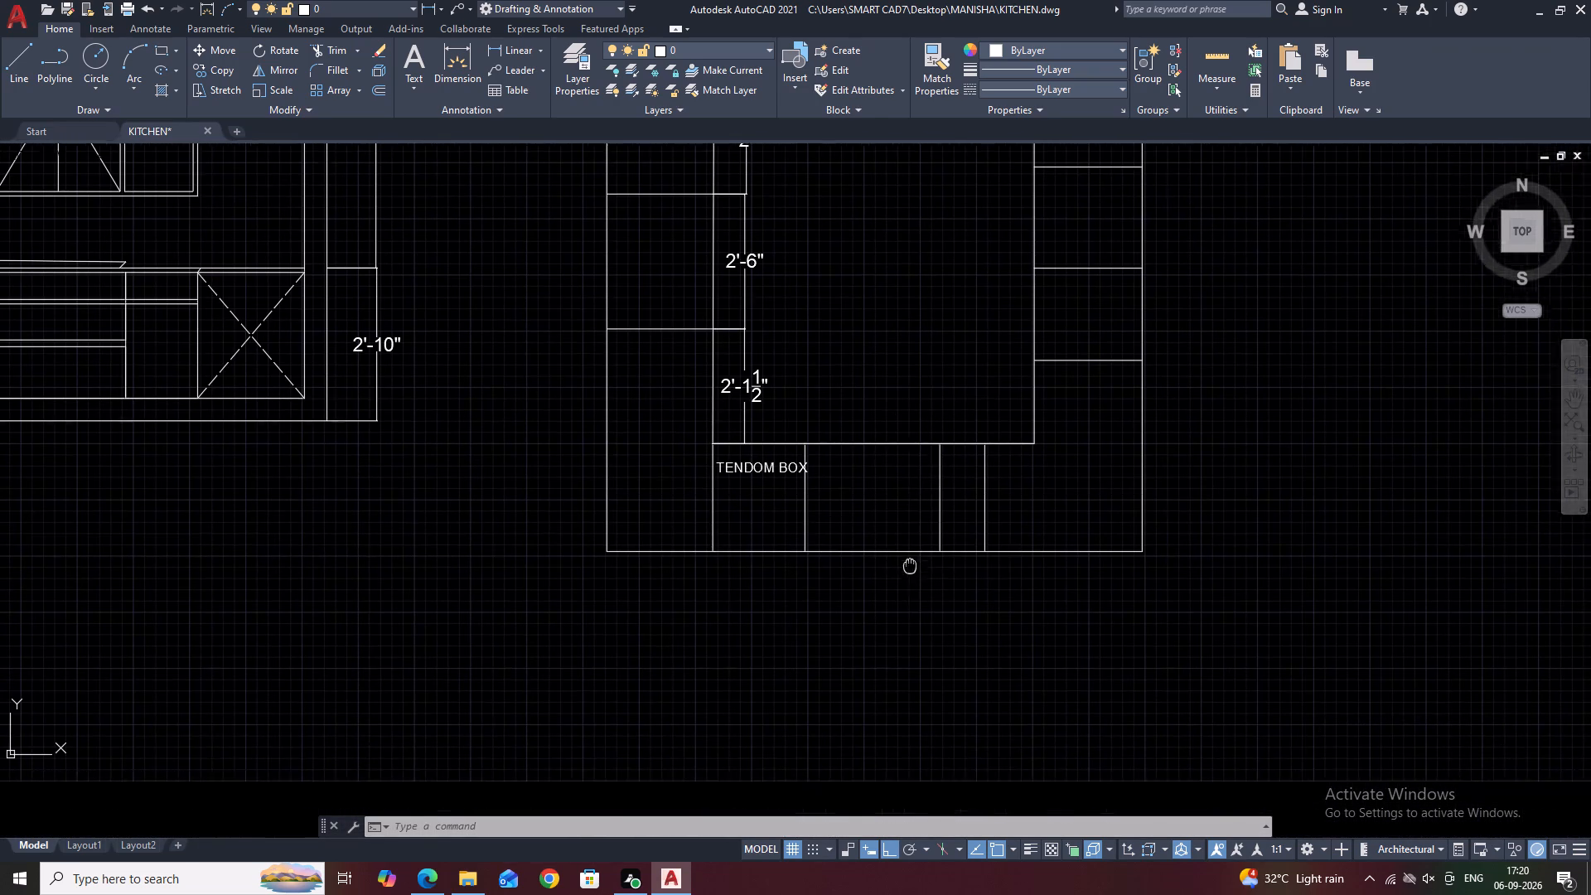
middle_drag(907, 559, 905, 556)
scroll(894, 560, up, 3)
middle_drag(797, 370, 795, 504)
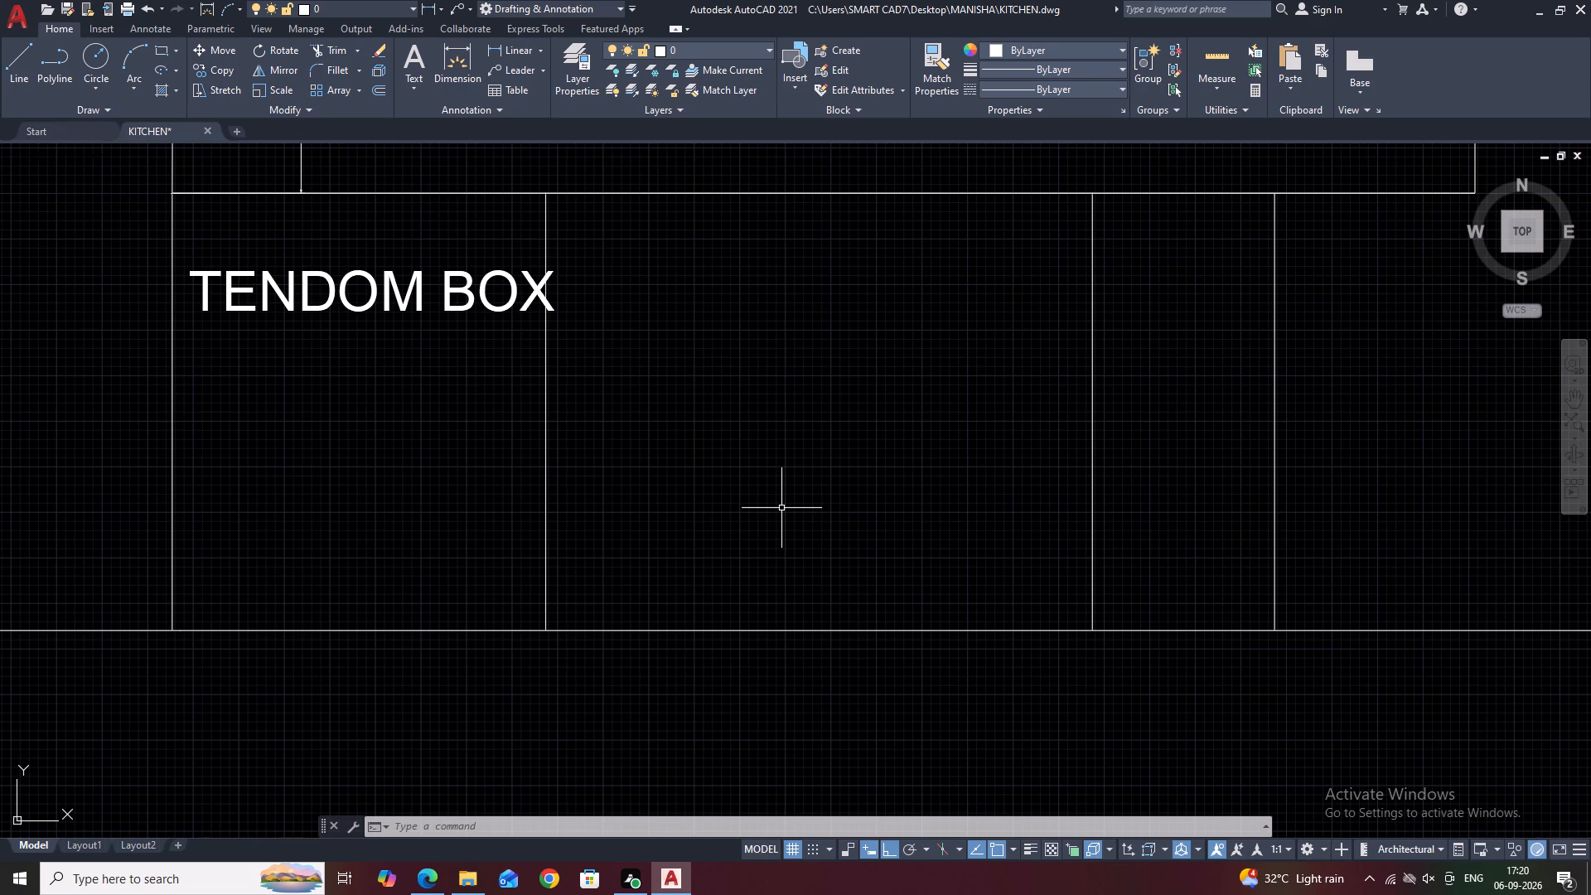
scroll(590, 202, down, 1)
middle_drag(791, 409, 679, 370)
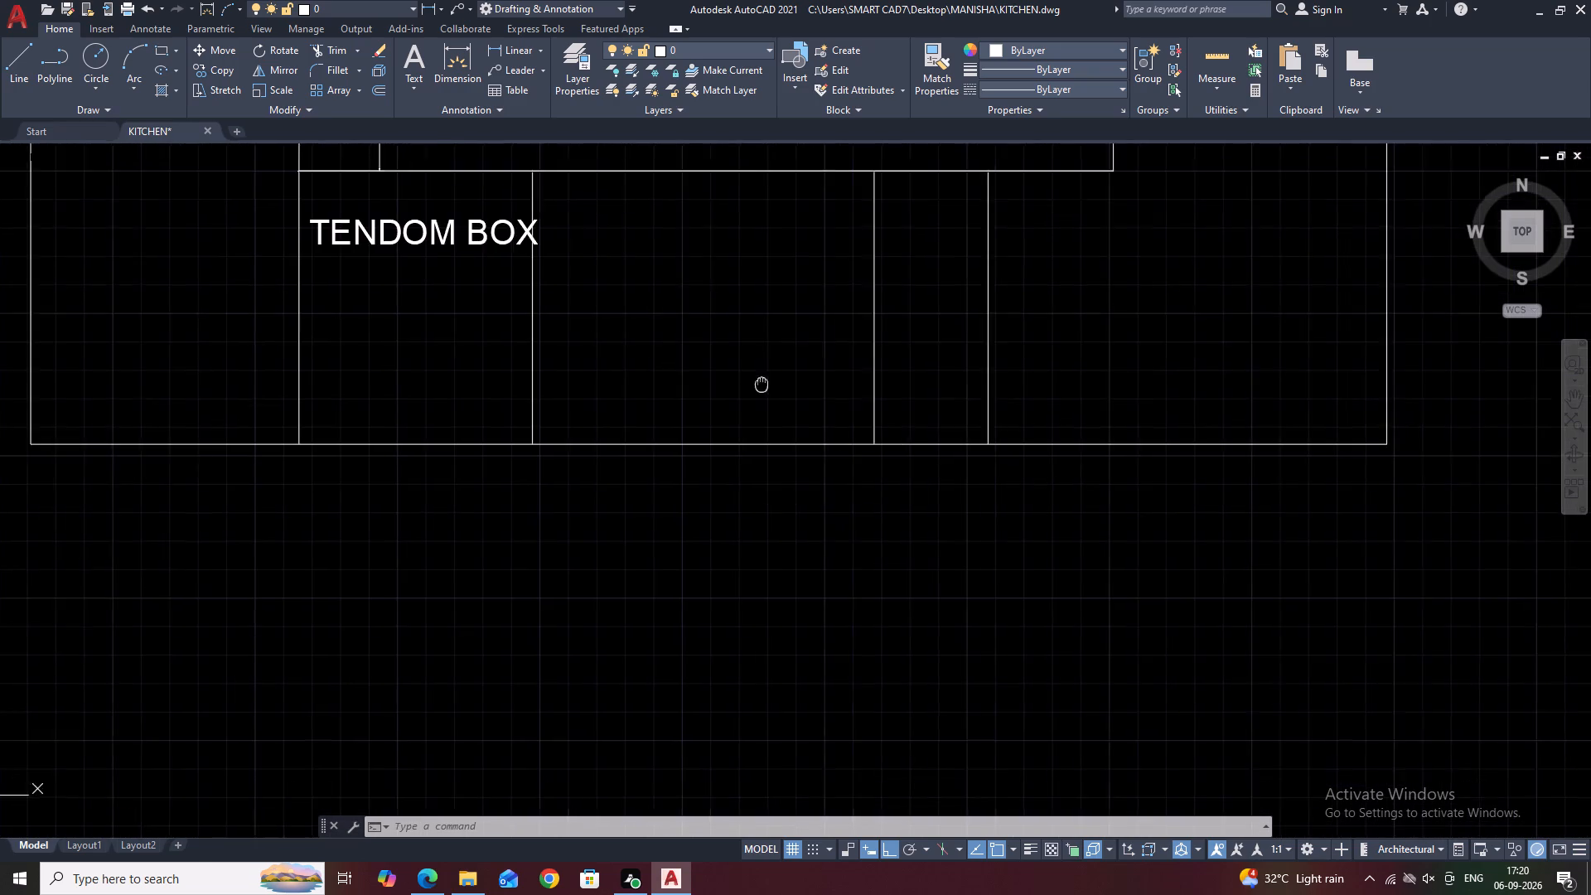
middle_drag(679, 370, 668, 380)
middle_drag(624, 329, 674, 473)
scroll(641, 443, up, 2)
middle_drag(641, 417, 673, 461)
scroll(674, 414, down, 5)
middle_drag(623, 398, 652, 469)
scroll(657, 463, up, 1)
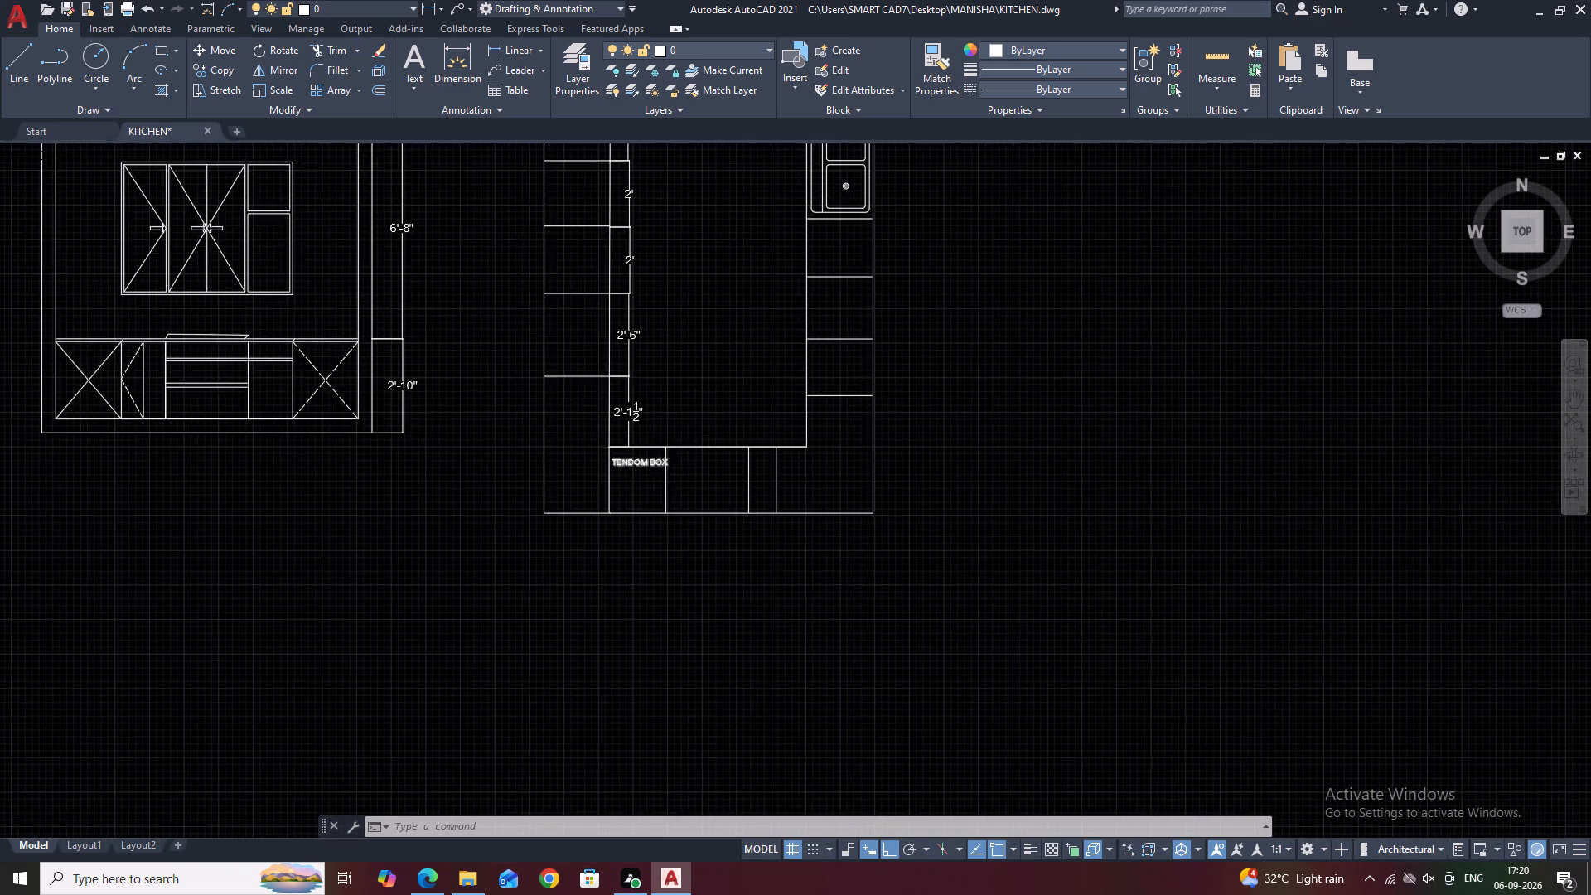
Scale the TENDOM BOX label down so it fits within its unit in the bottom run.
scroll(655, 457, up, 5)
scroll(669, 412, down, 2)
middle_drag(930, 489, 810, 409)
middle_click(703, 460)
middle_drag(652, 424, 628, 410)
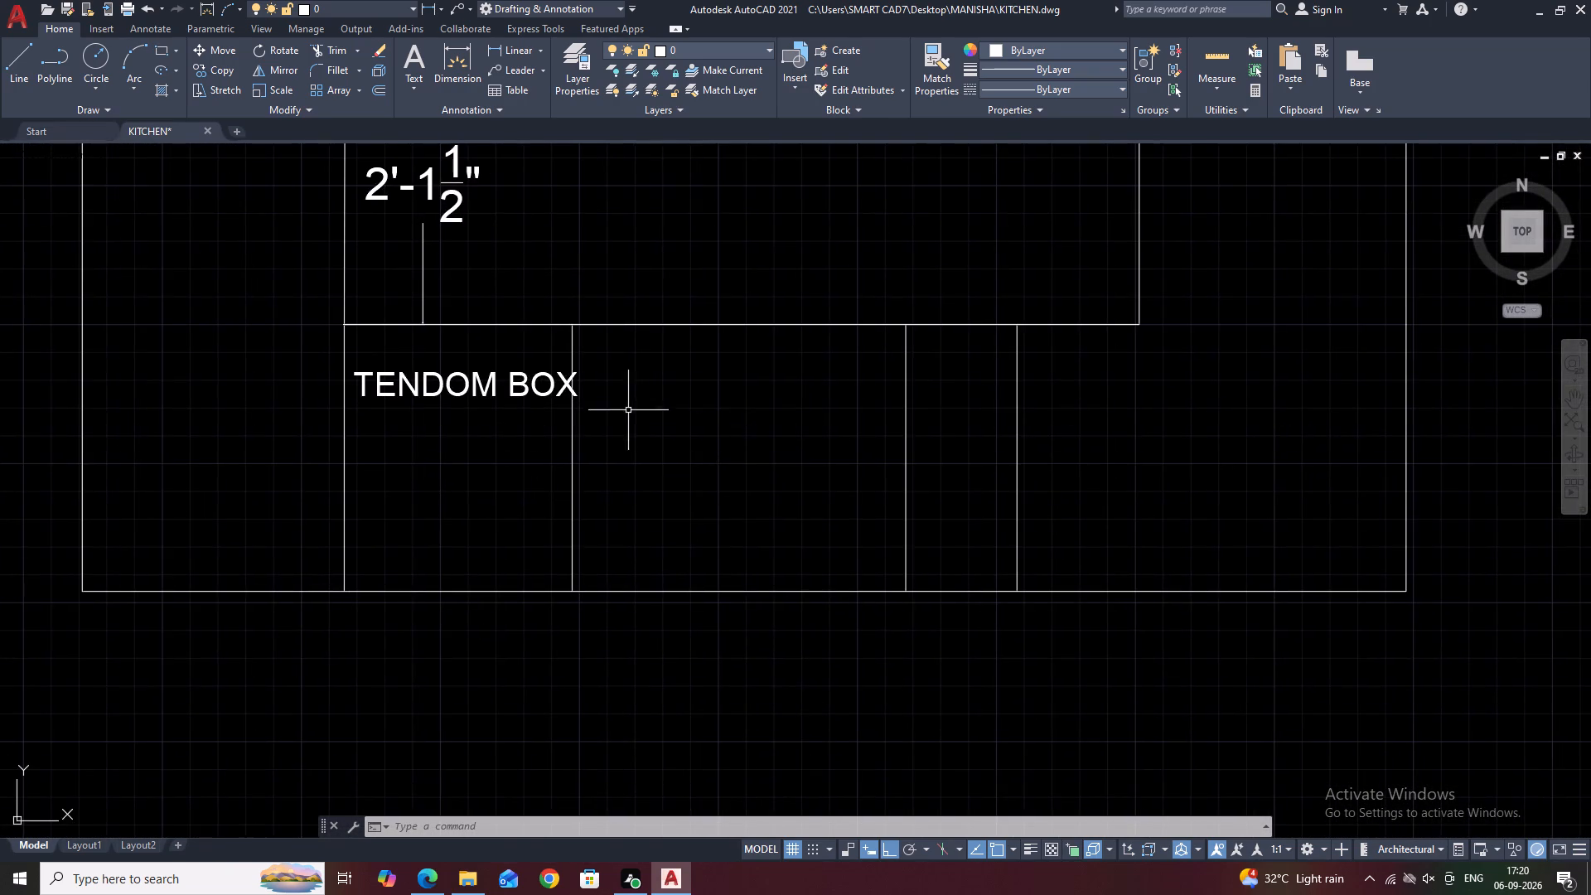
middle_drag(628, 410, 1048, 565)
scroll(878, 523, up, 1)
drag(878, 506, 865, 539)
click(844, 570)
key(s)
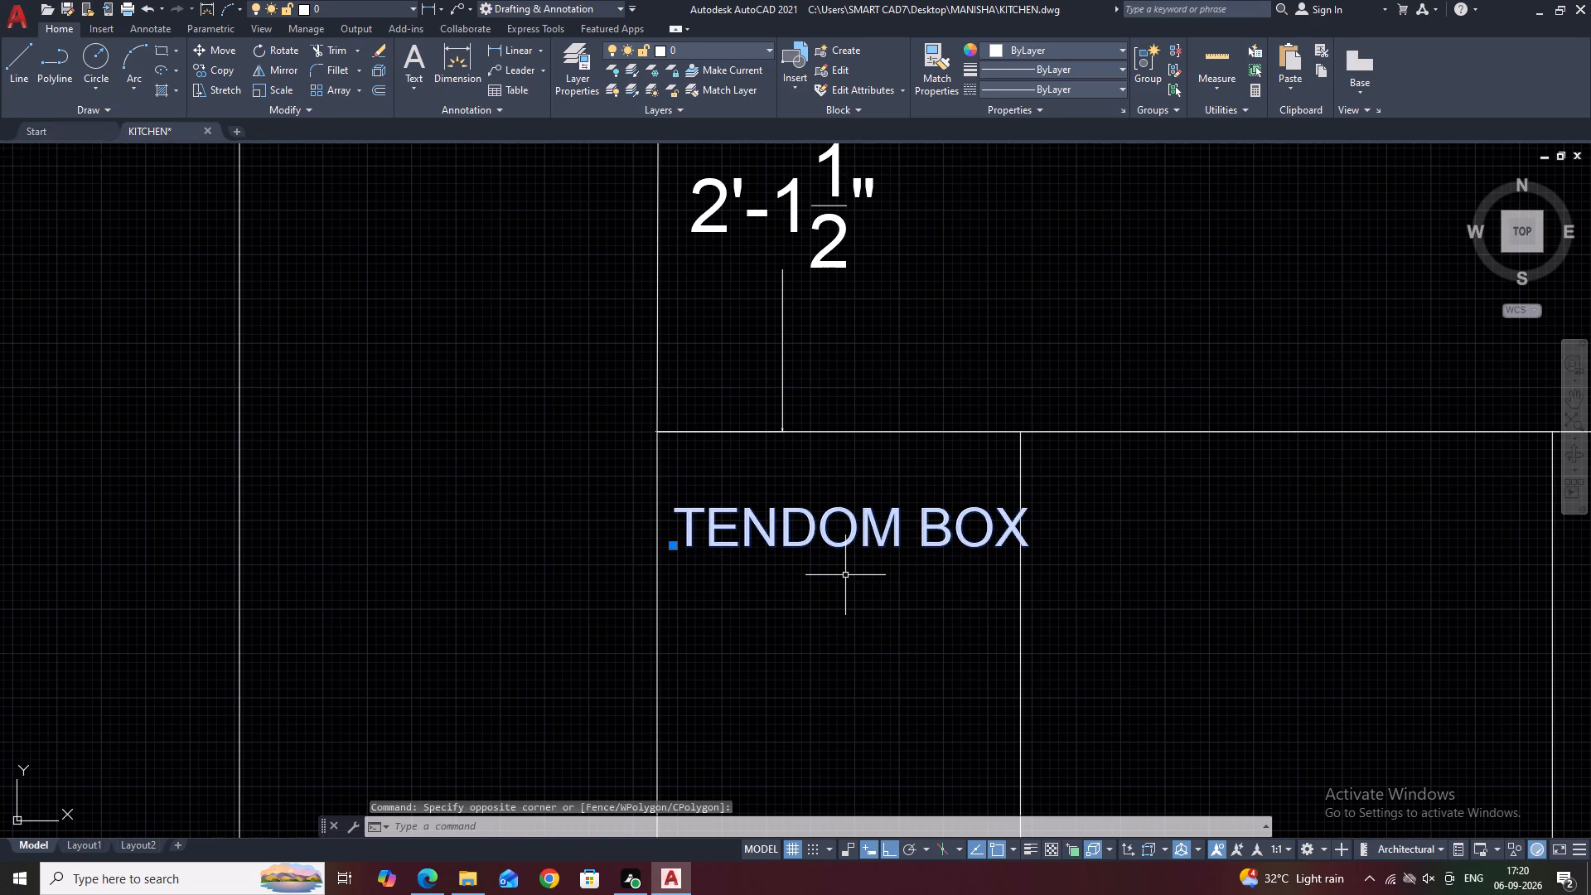
key(c)
key(space)
drag(810, 534, 810, 541)
click(832, 584)
Draw a rectangle about 2' wide by 1'-8 1/2" deep inside the unit next to TENDOM BOX.
middle_drag(1150, 551, 1120, 524)
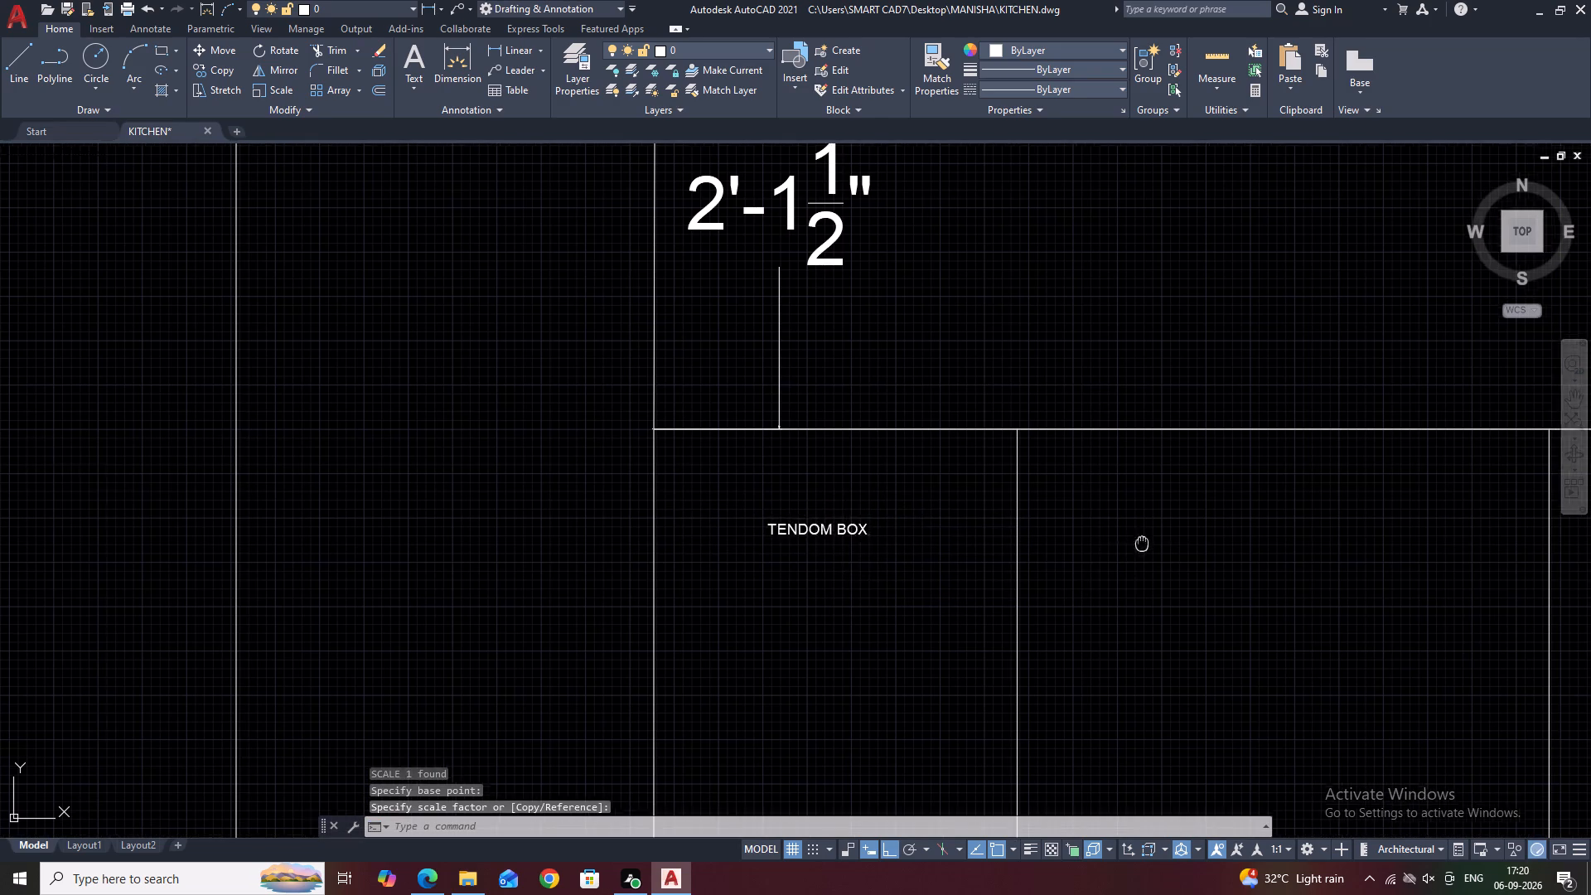
middle_drag(1120, 524, 1059, 467)
middle_drag(1016, 546, 987, 540)
middle_click(839, 414)
middle_drag(1149, 627, 892, 473)
text(RE)
key(c)
key(space)
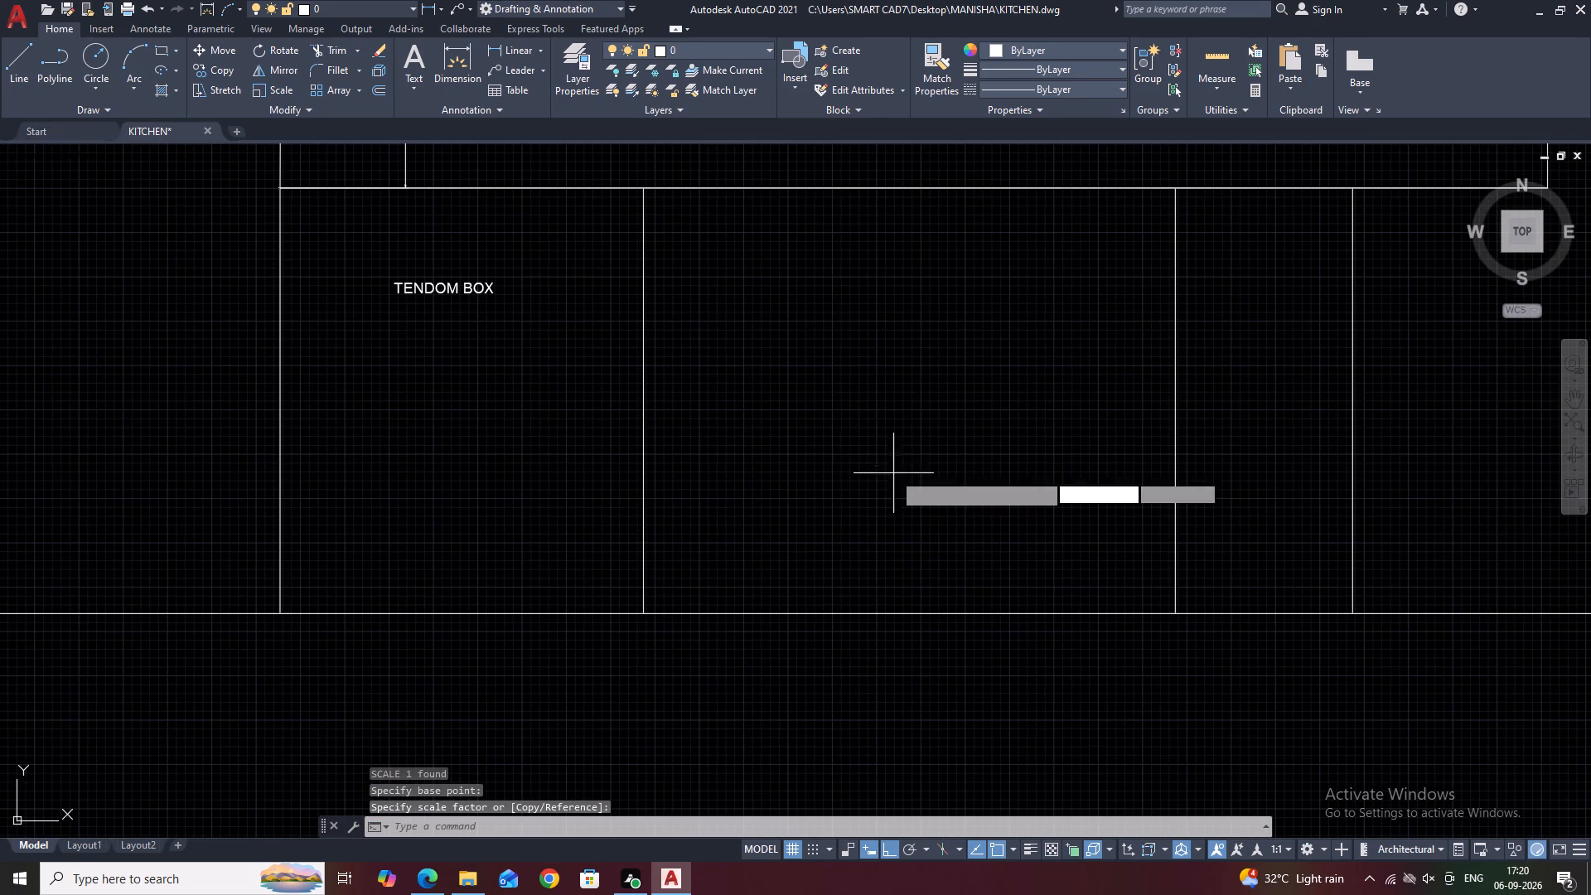
click(673, 222)
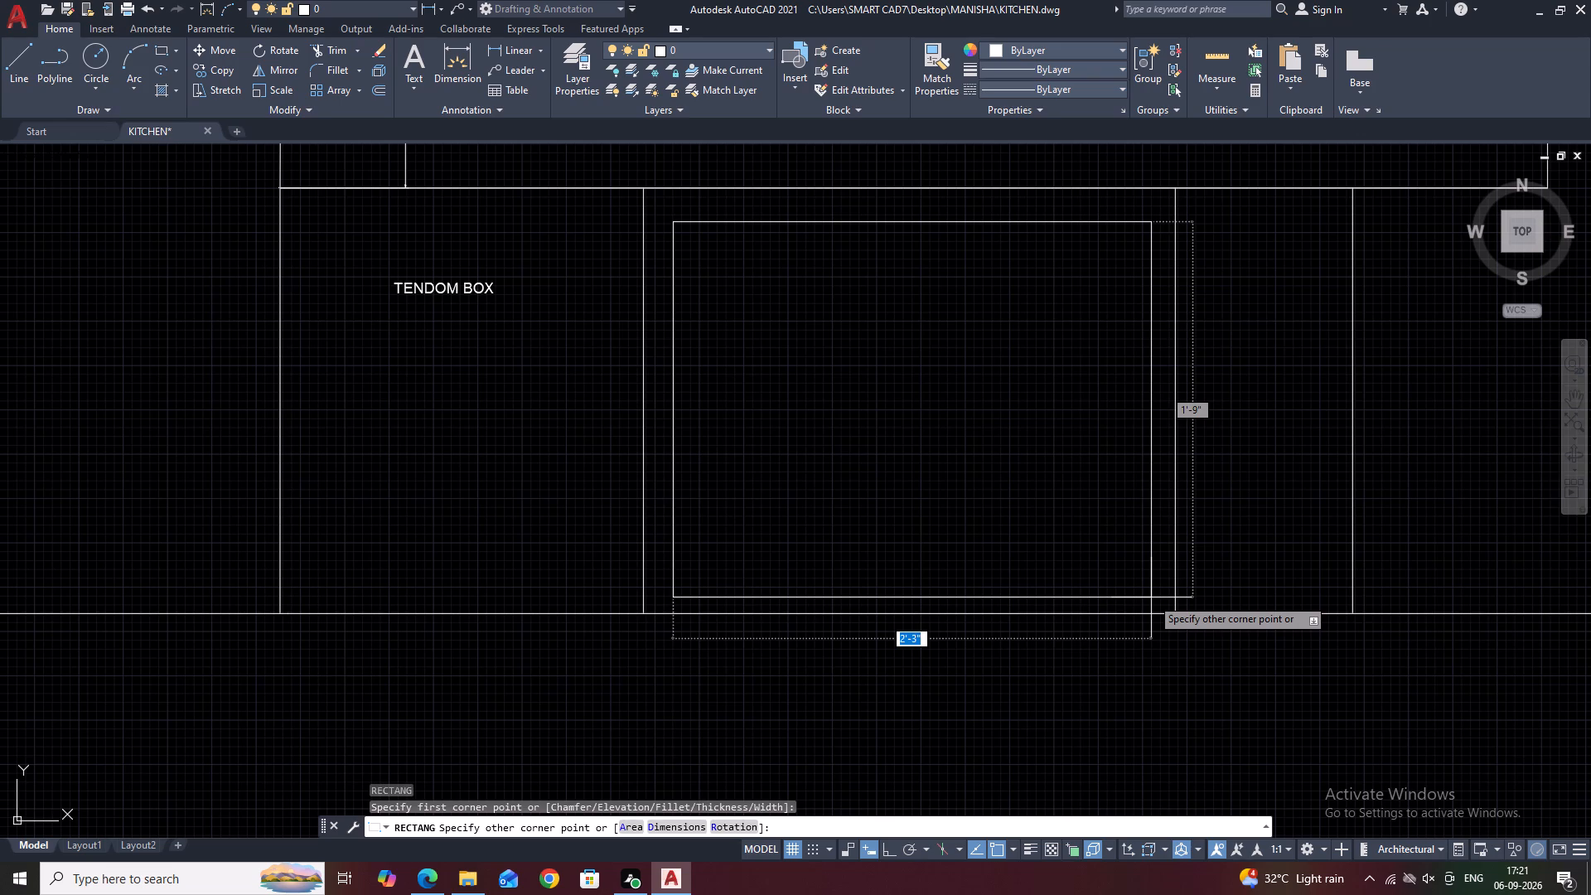
click(1096, 583)
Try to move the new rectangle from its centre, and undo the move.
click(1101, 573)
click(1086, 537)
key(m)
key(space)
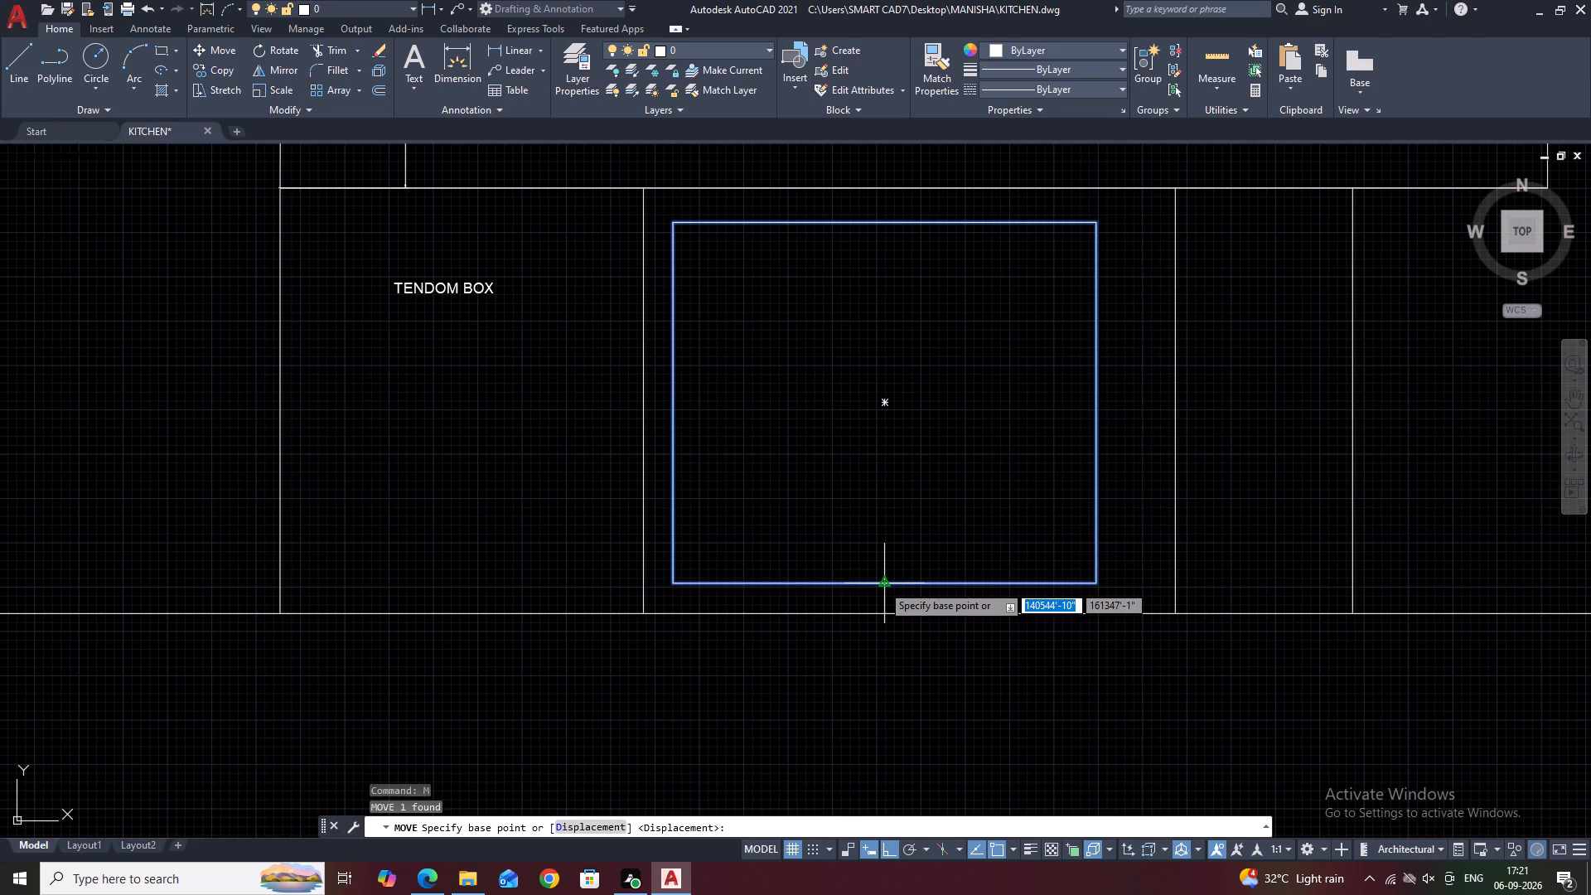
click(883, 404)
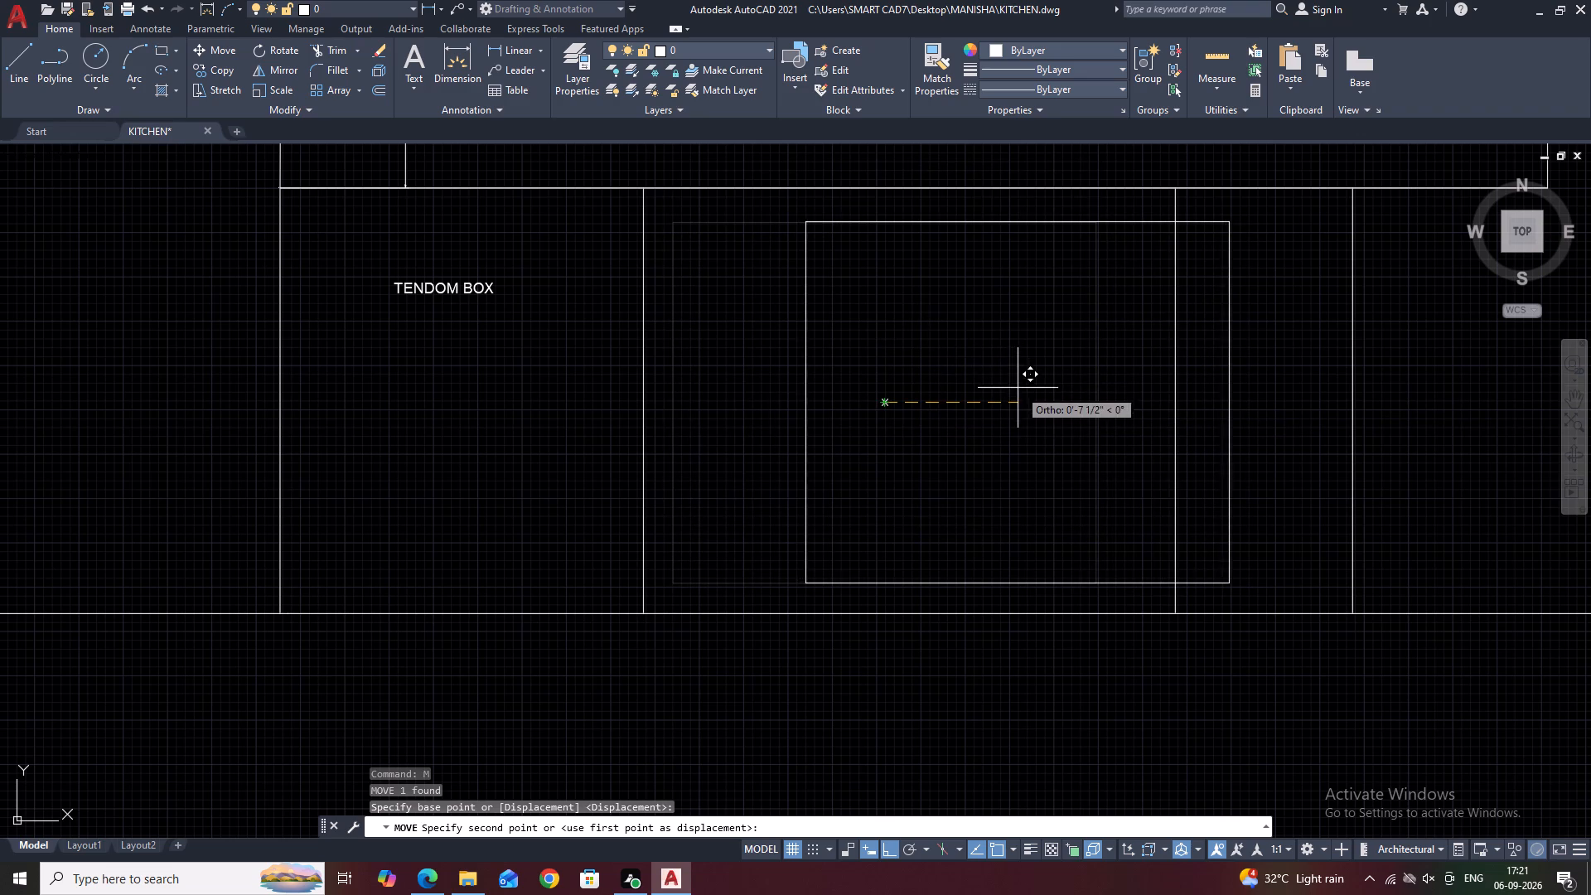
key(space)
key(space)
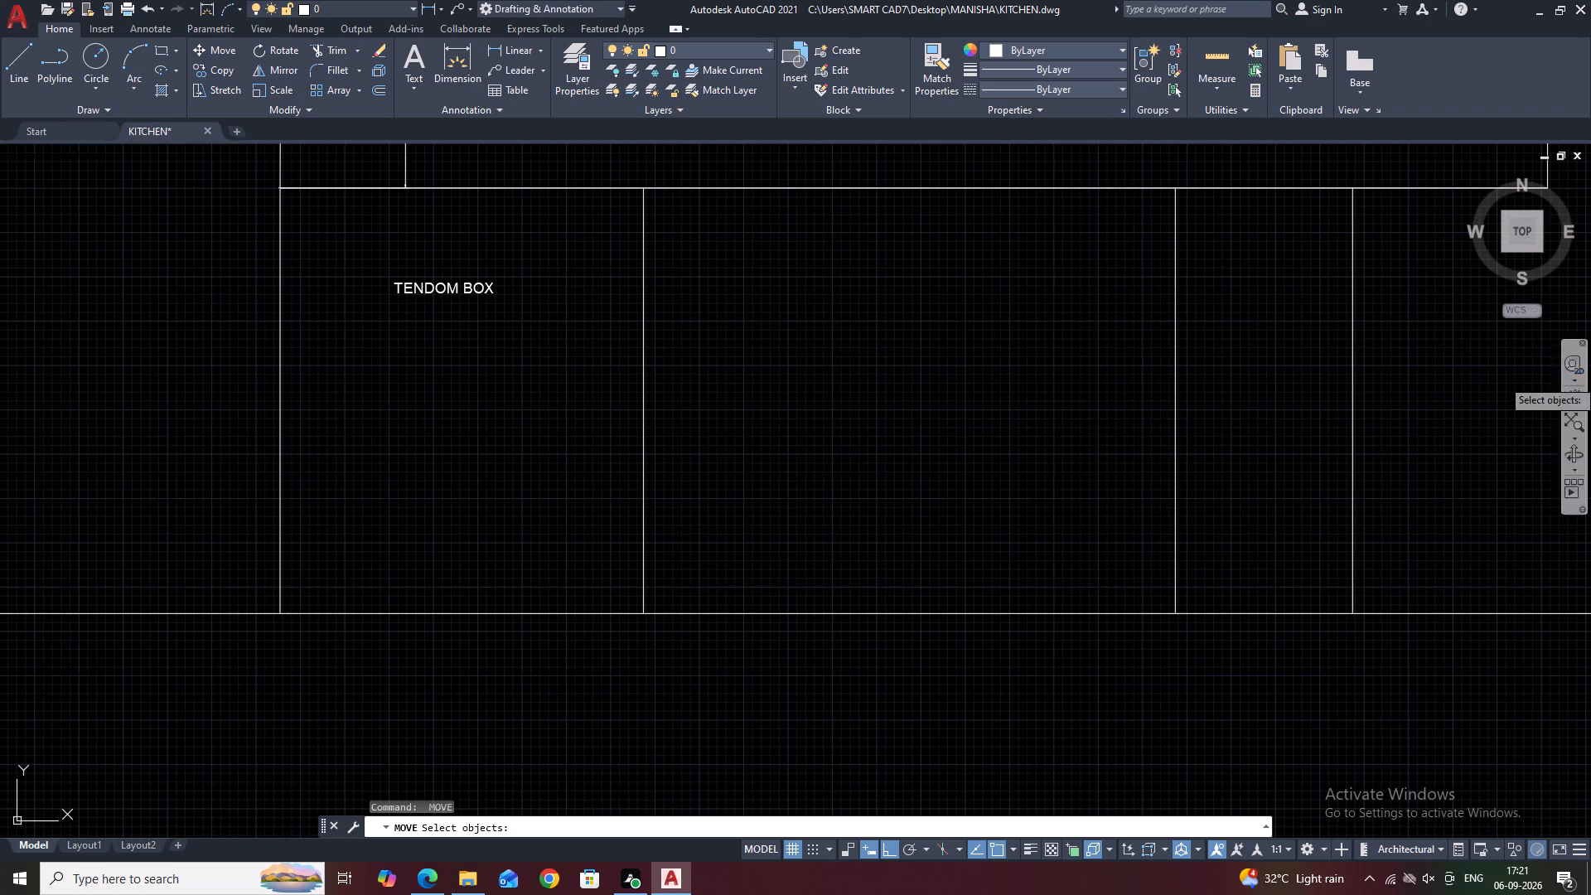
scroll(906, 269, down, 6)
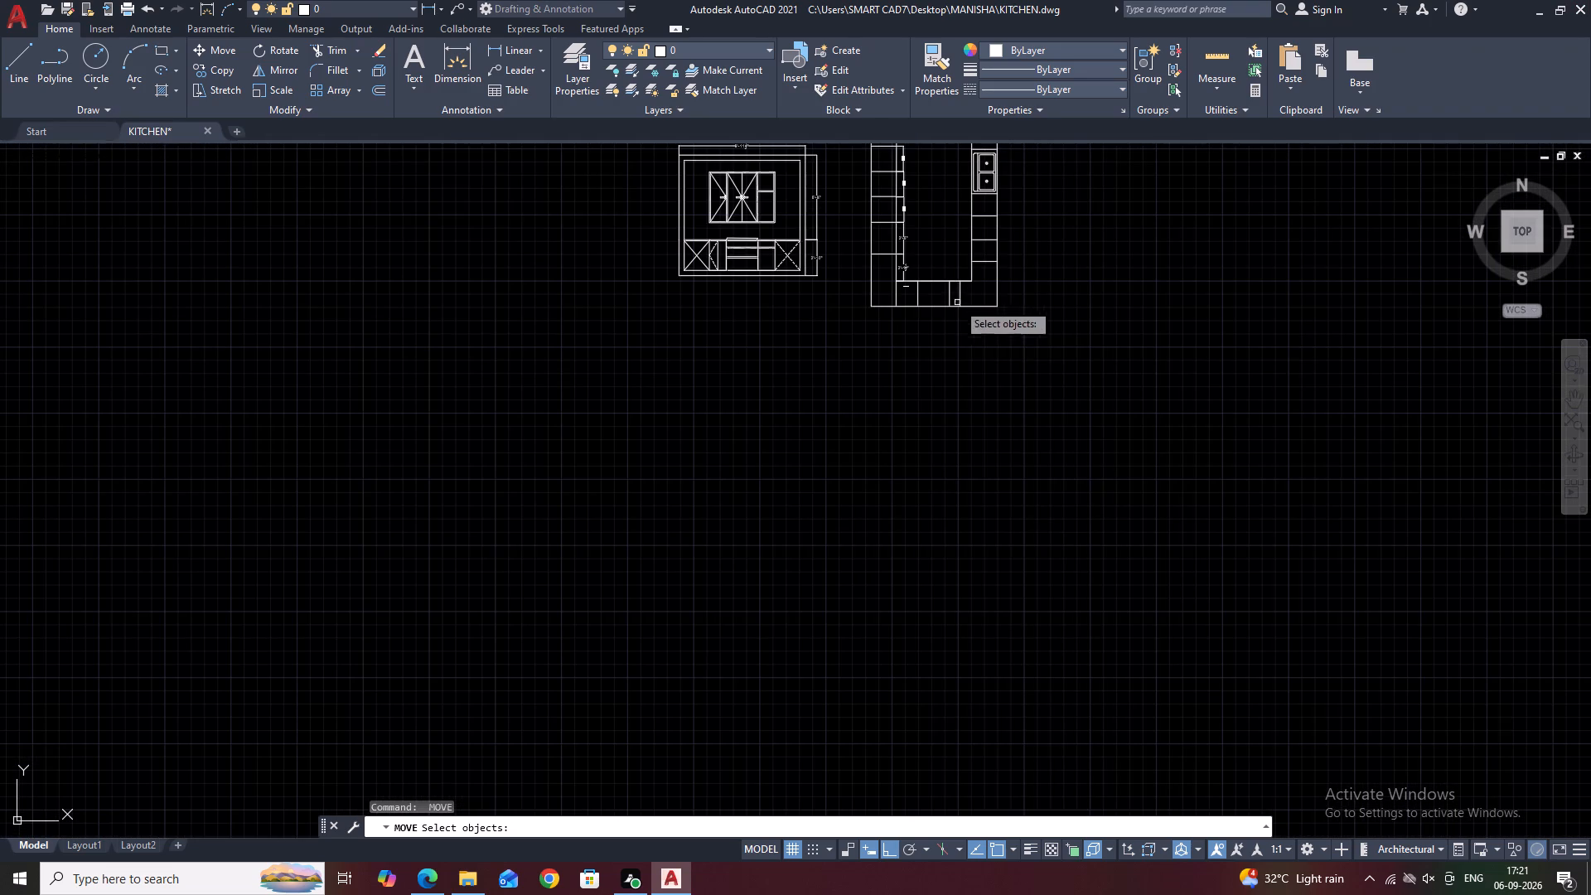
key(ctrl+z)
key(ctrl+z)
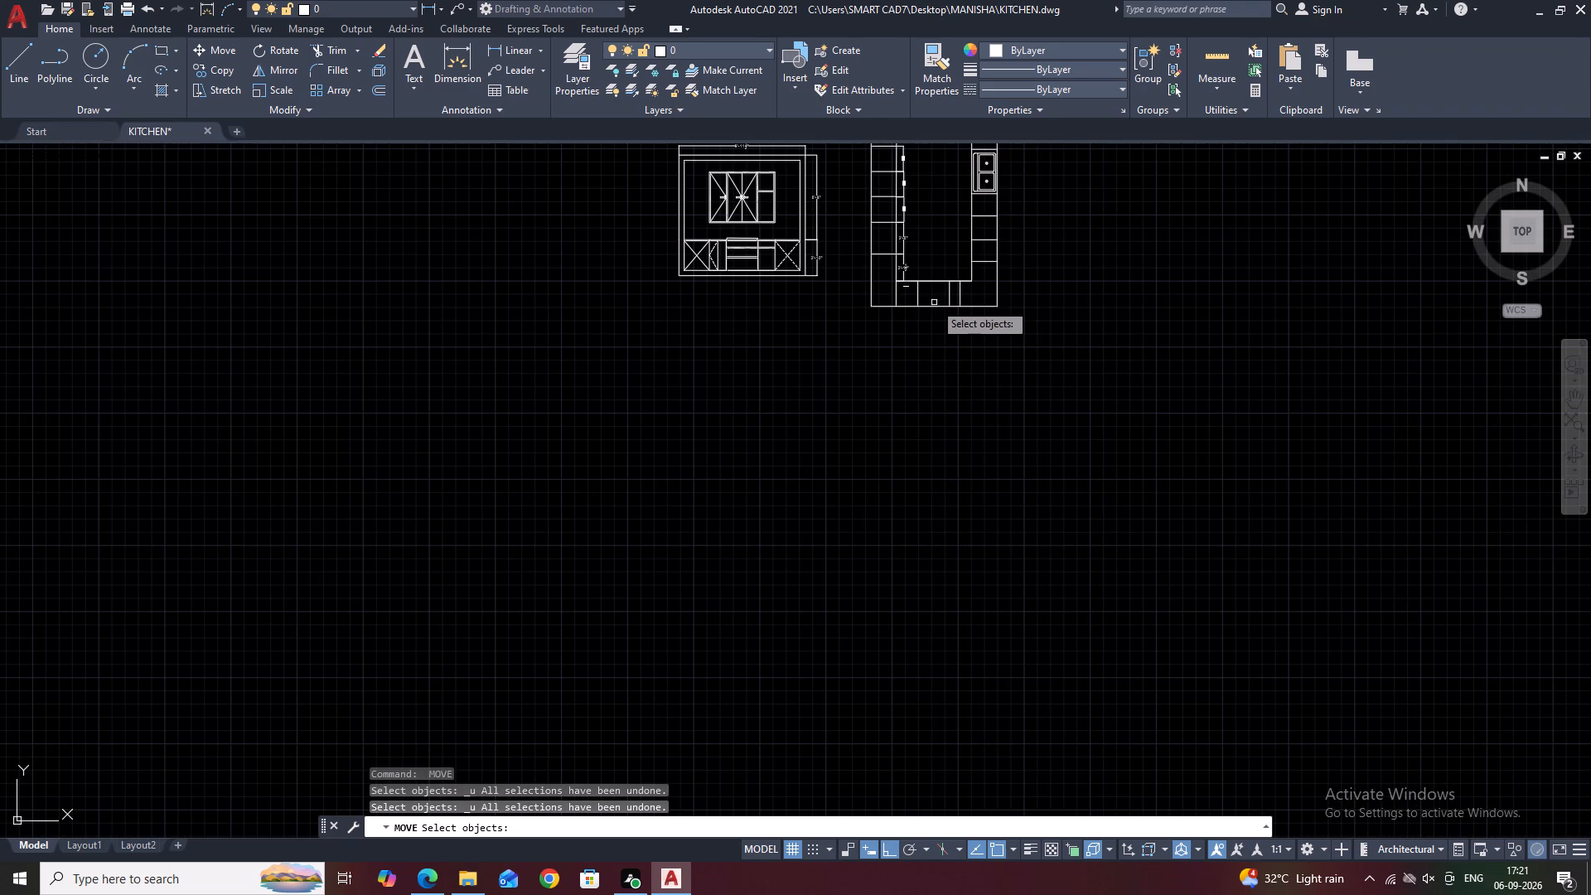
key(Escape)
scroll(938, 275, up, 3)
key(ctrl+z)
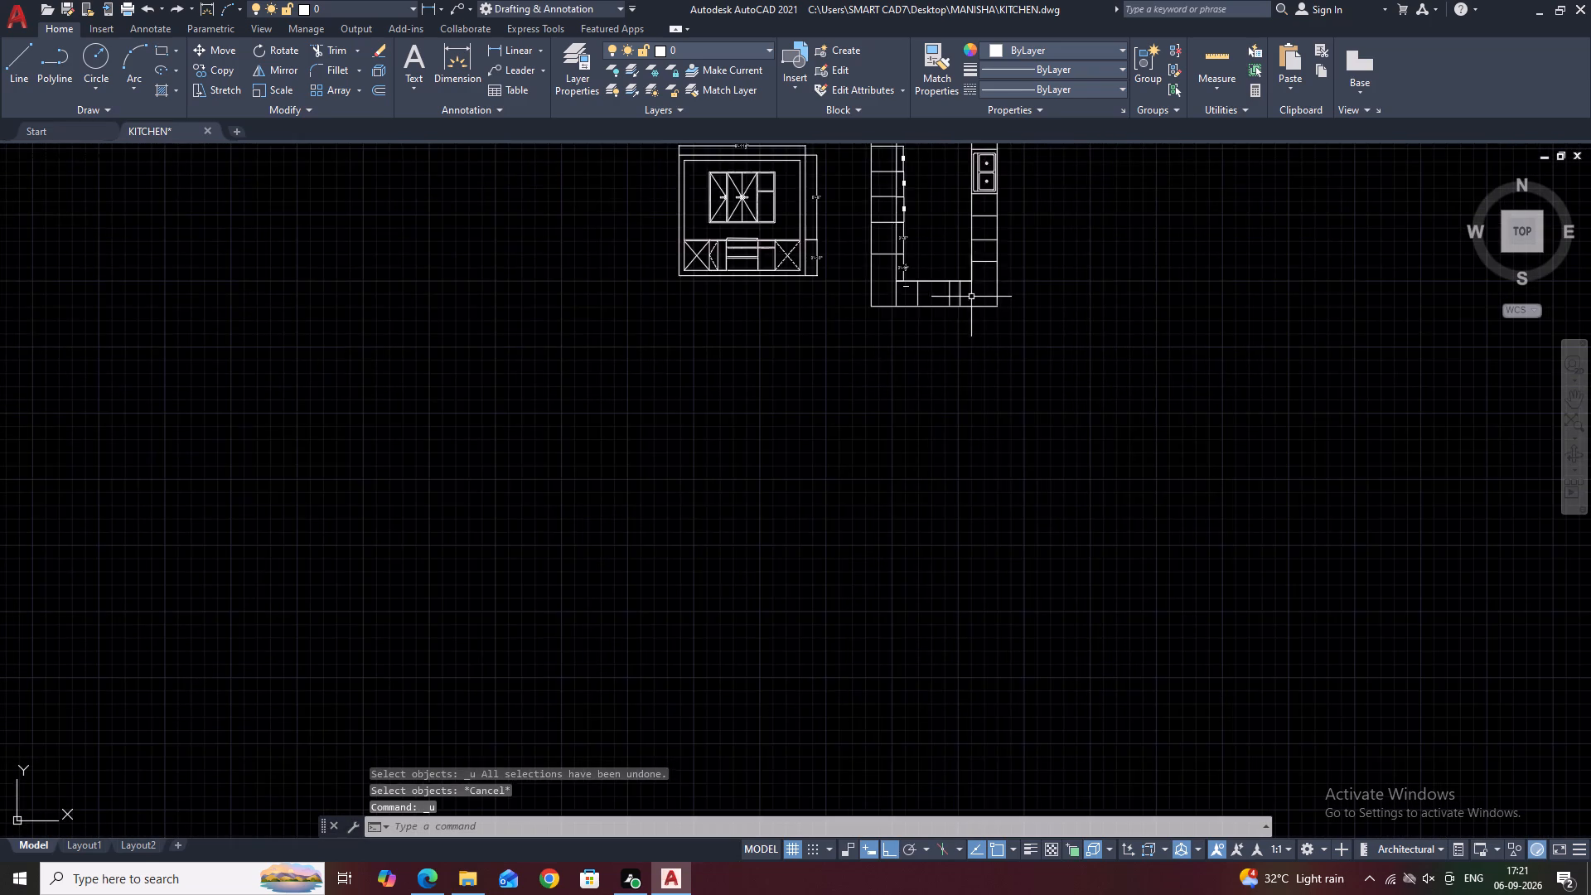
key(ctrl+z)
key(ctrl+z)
Move the rectangle horizontally so its centre aligns with the midpoint of the bottom run's inner edge.
click(1080, 257)
click(969, 201)
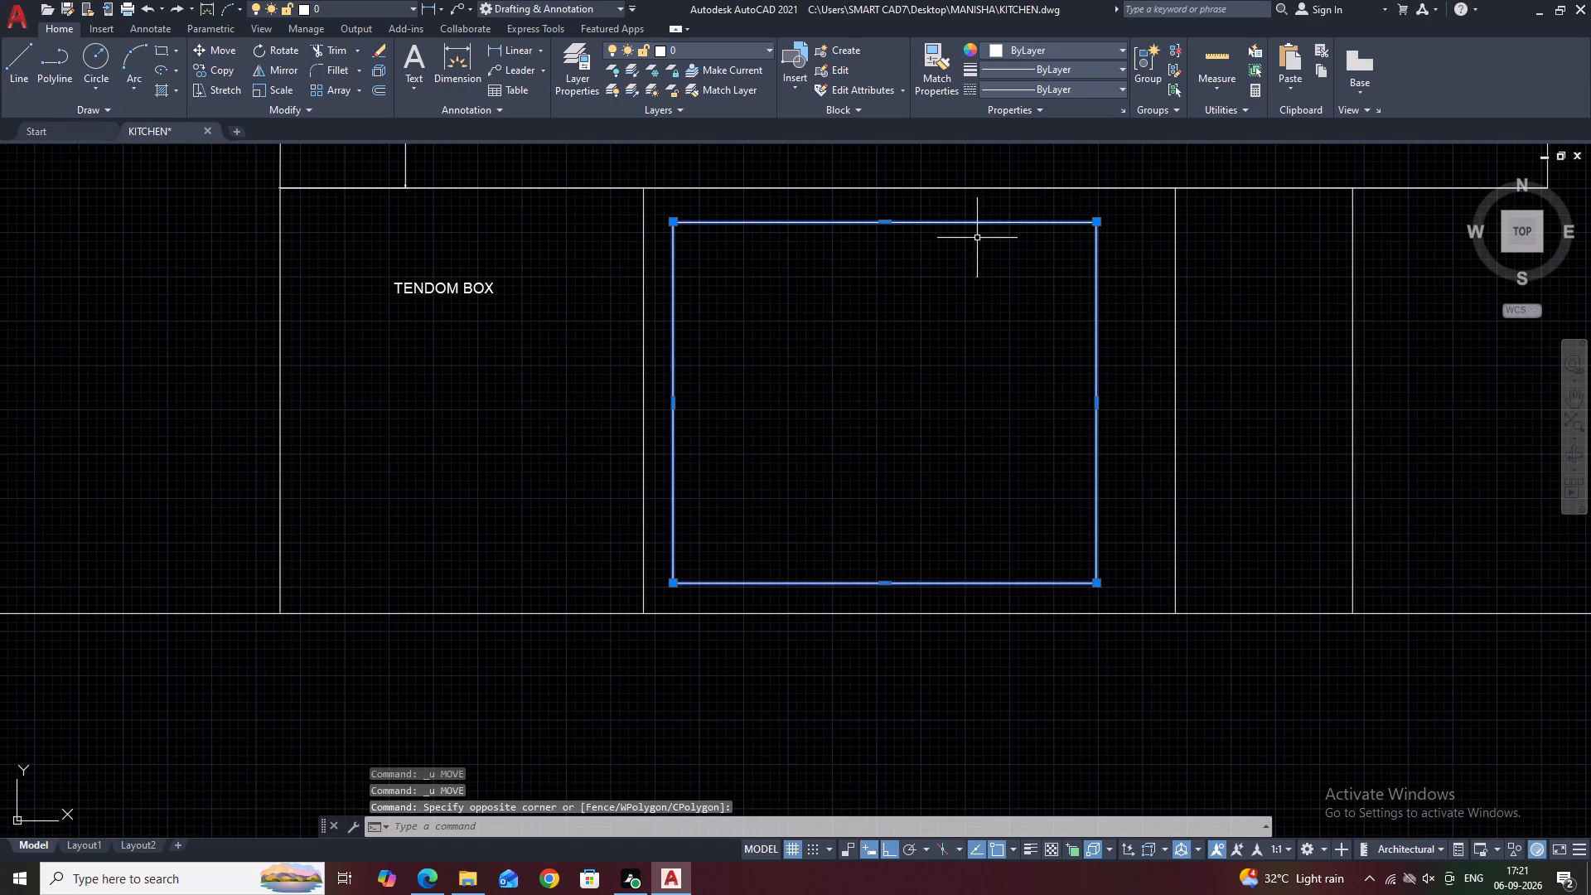
middle_drag(1038, 292, 1120, 334)
scroll(1059, 307, down, 1)
key(m)
key(space)
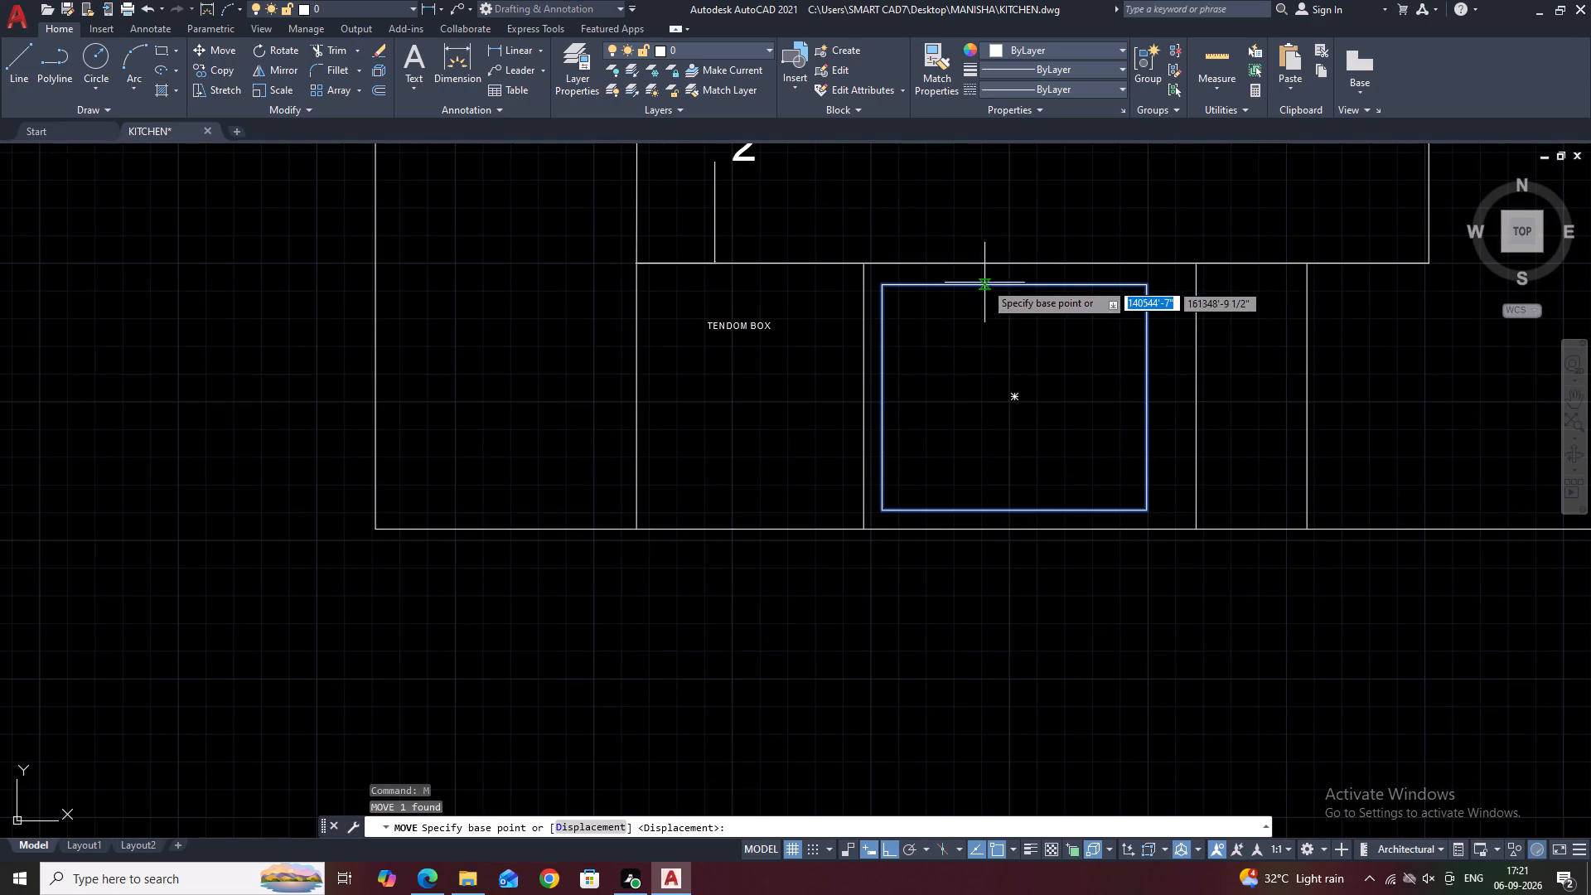
click(1016, 400)
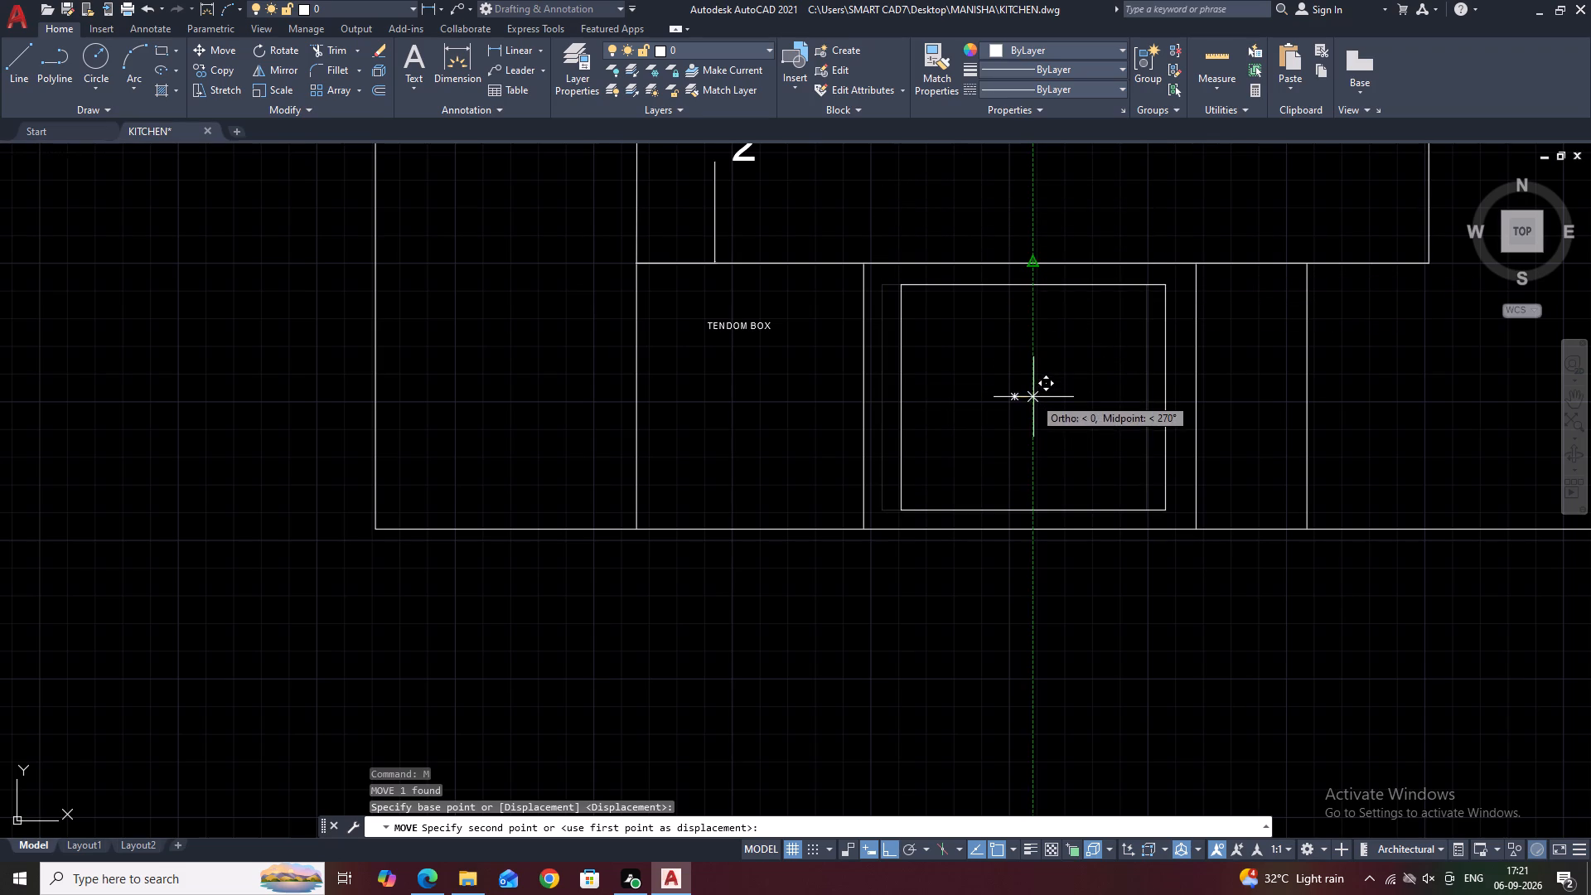
click(1033, 397)
Draw a vertical centre line in the rectangle from its top edge's midpoint to its bottom edge's midpoint.
middle_drag(1169, 347, 1119, 306)
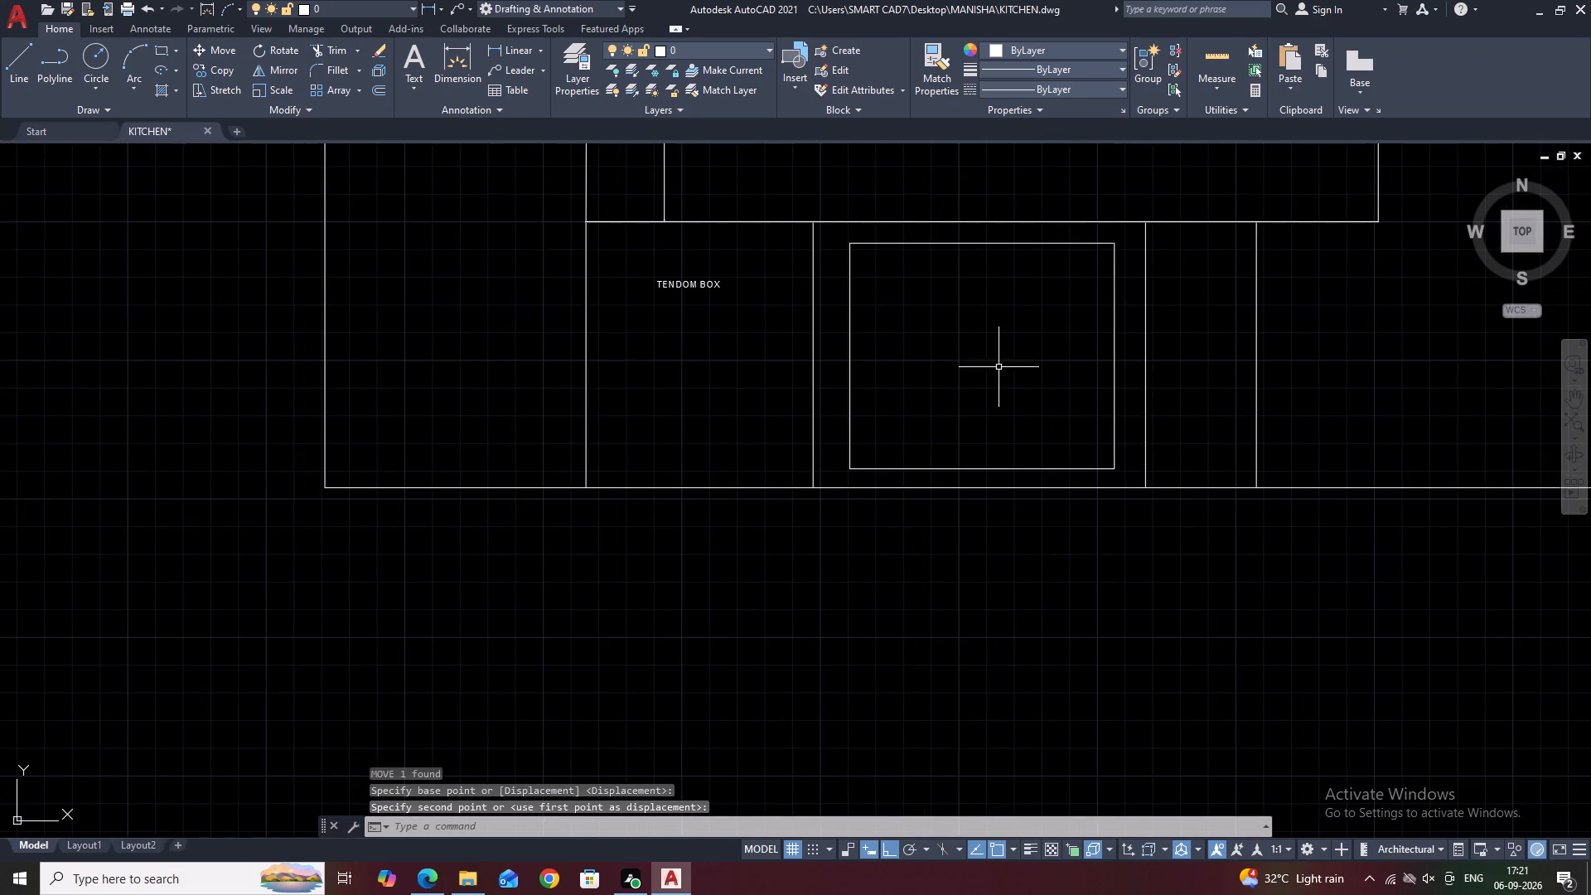
middle_drag(944, 303, 1018, 380)
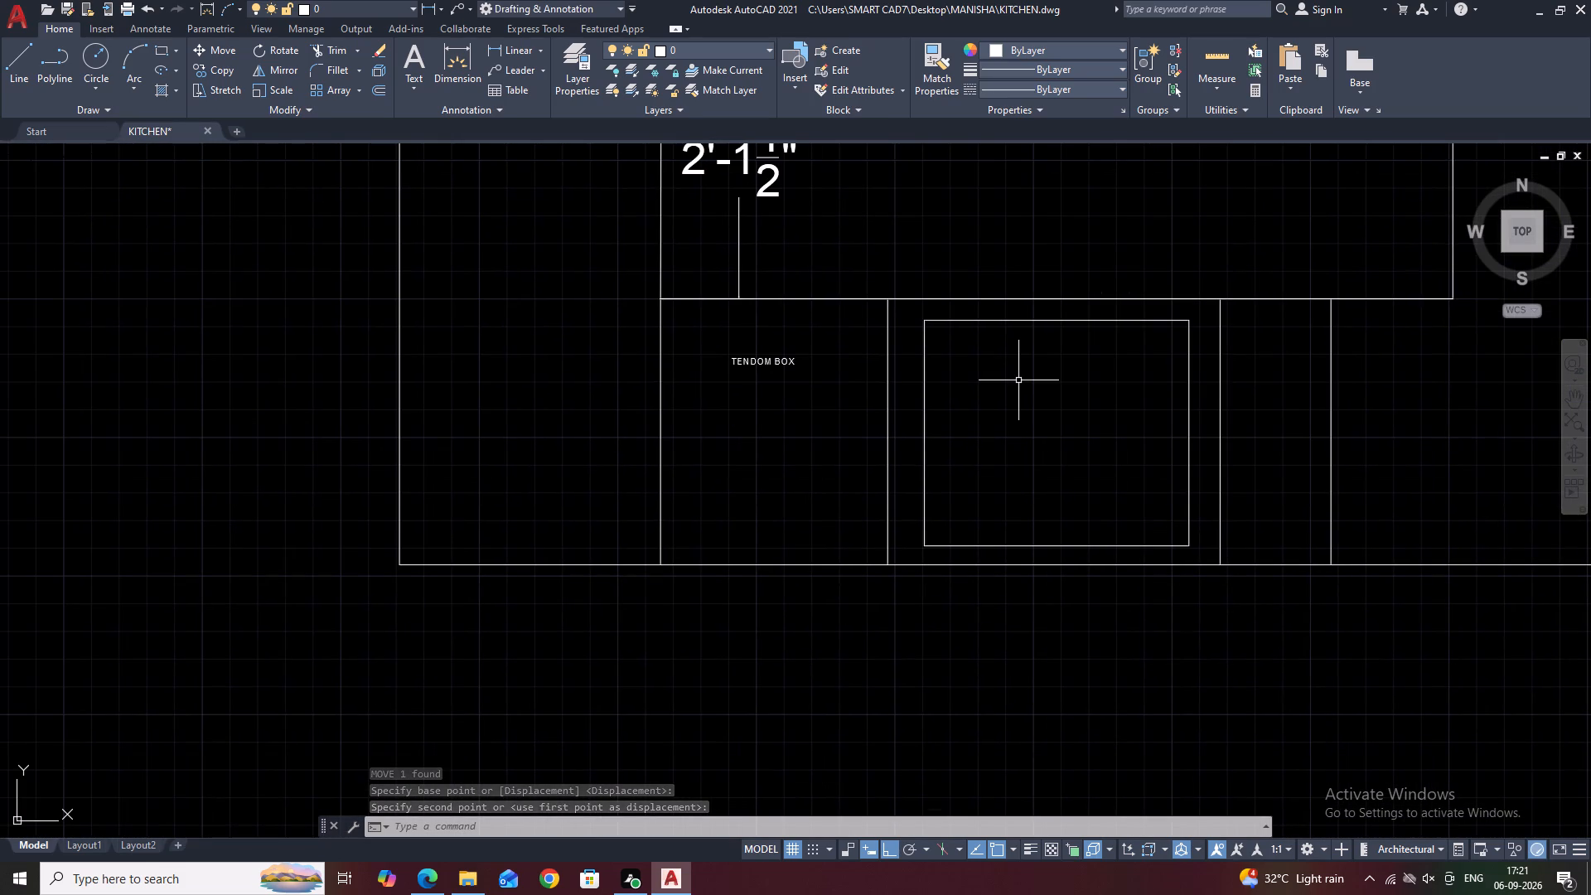
text(L)
key(space)
click(1054, 321)
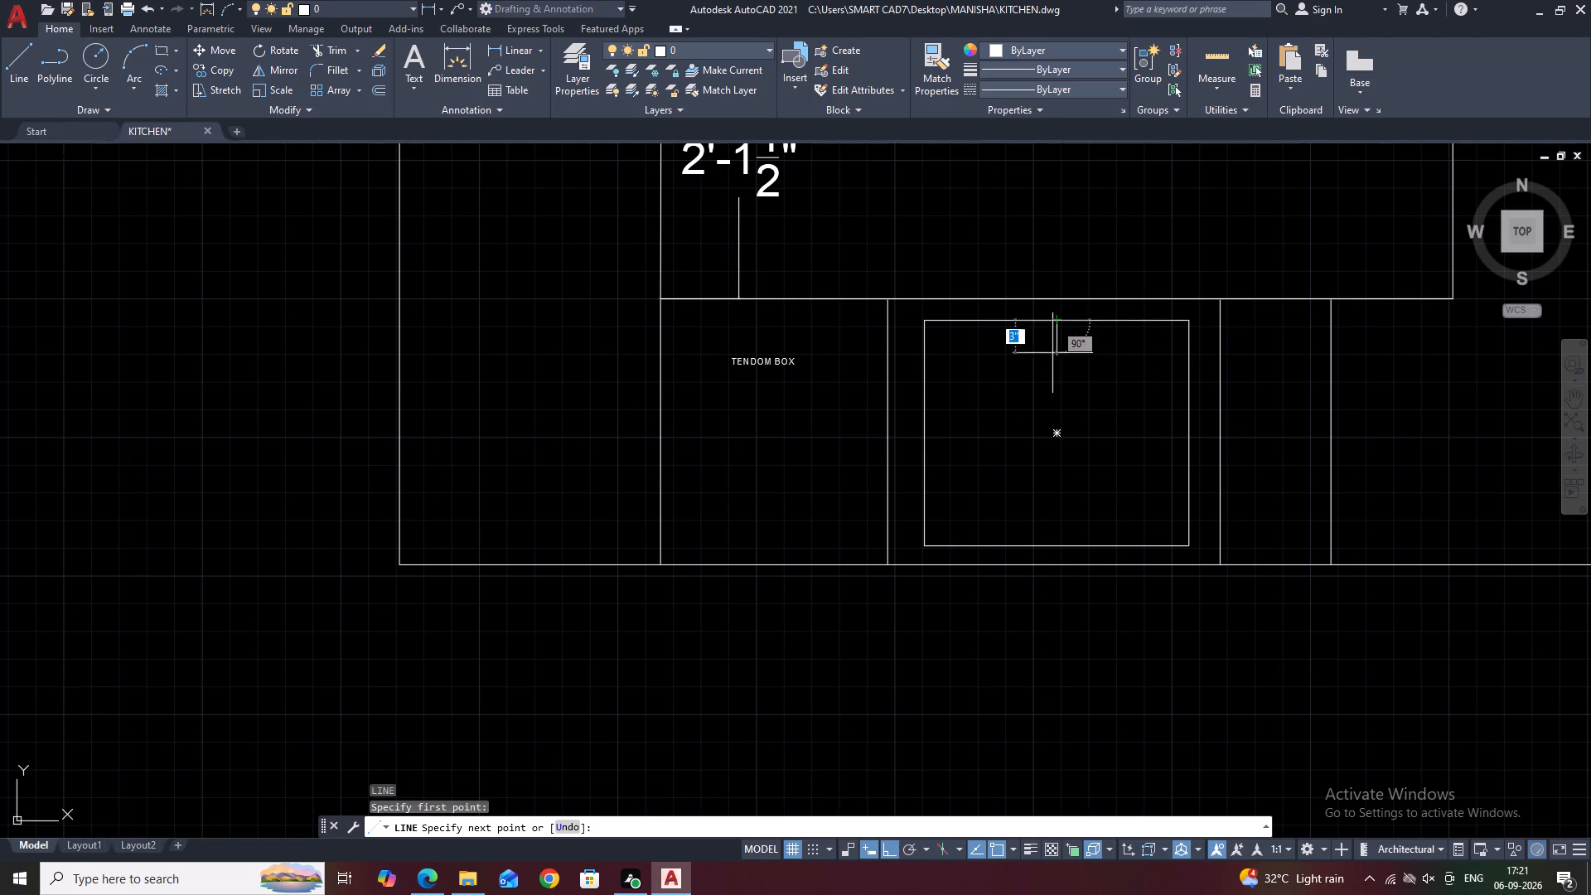
click(1055, 547)
key(space)
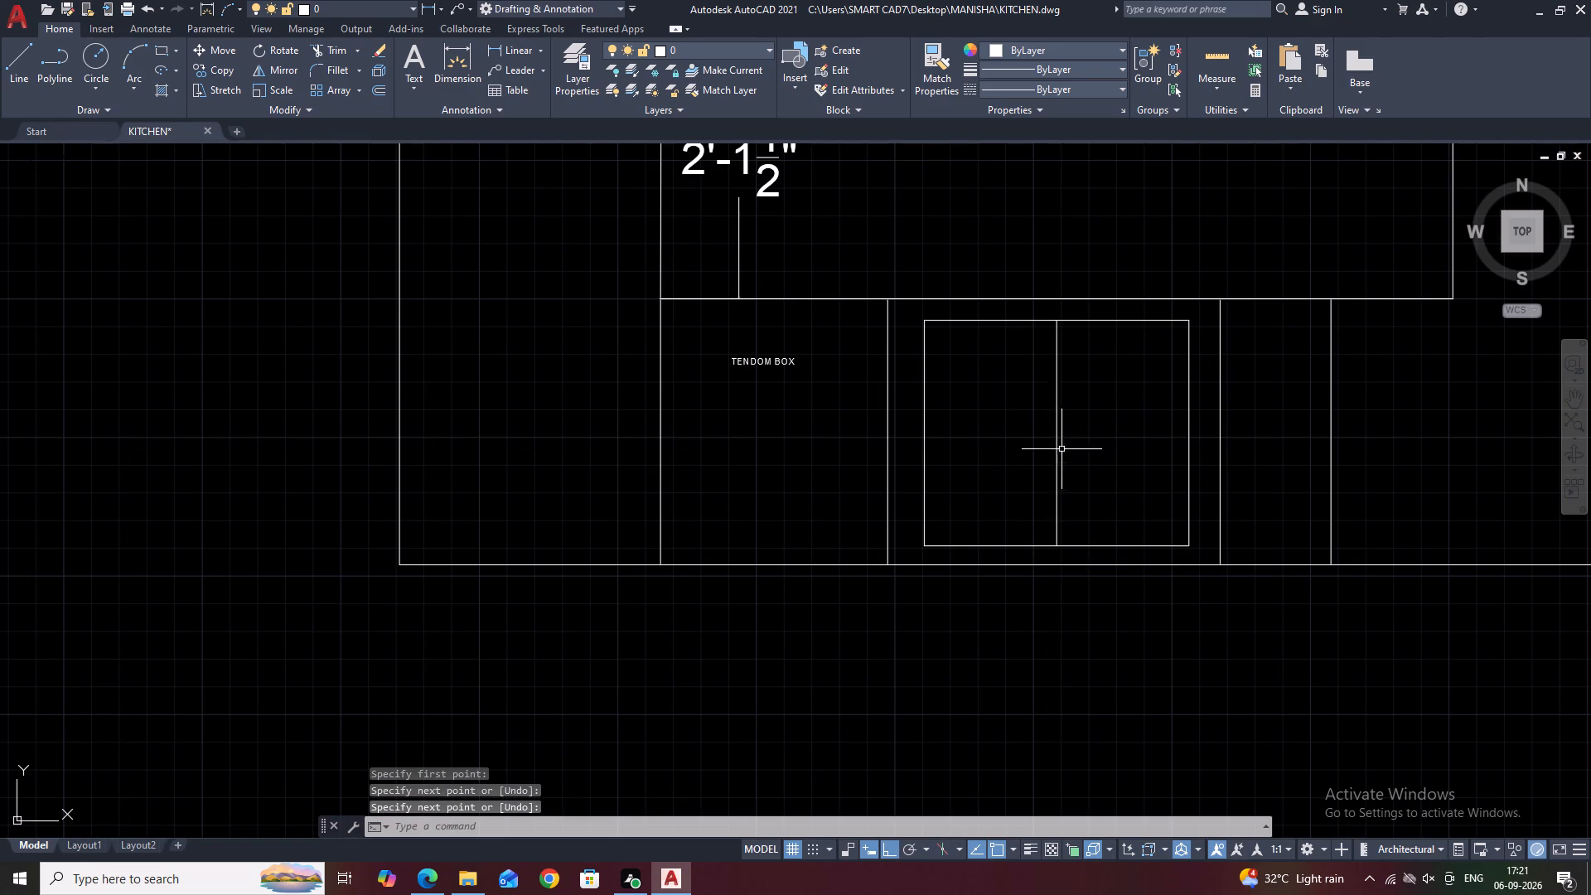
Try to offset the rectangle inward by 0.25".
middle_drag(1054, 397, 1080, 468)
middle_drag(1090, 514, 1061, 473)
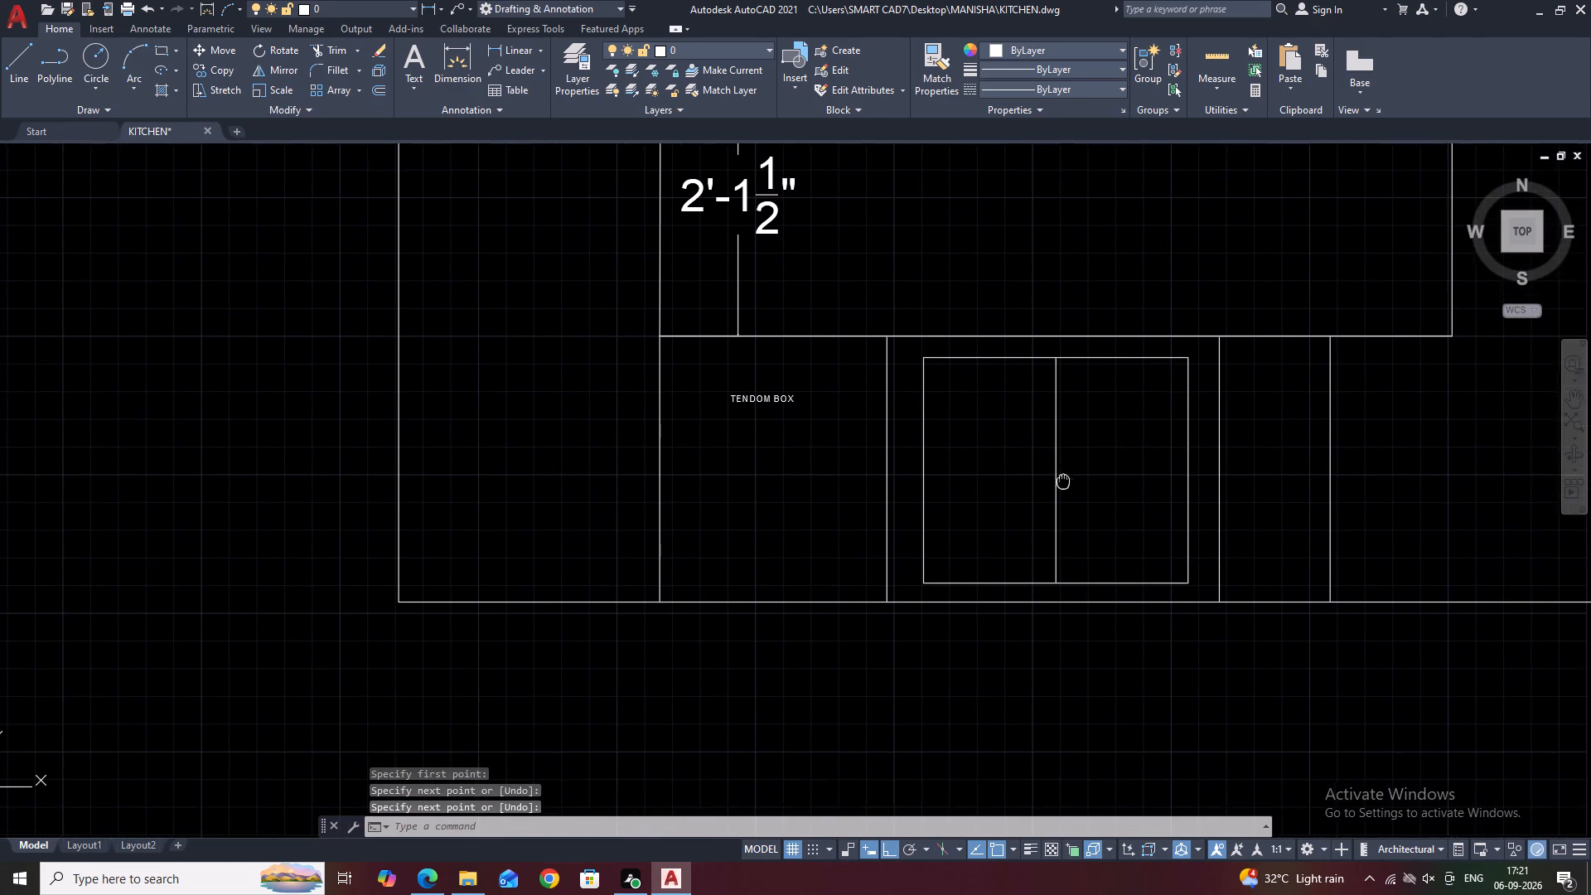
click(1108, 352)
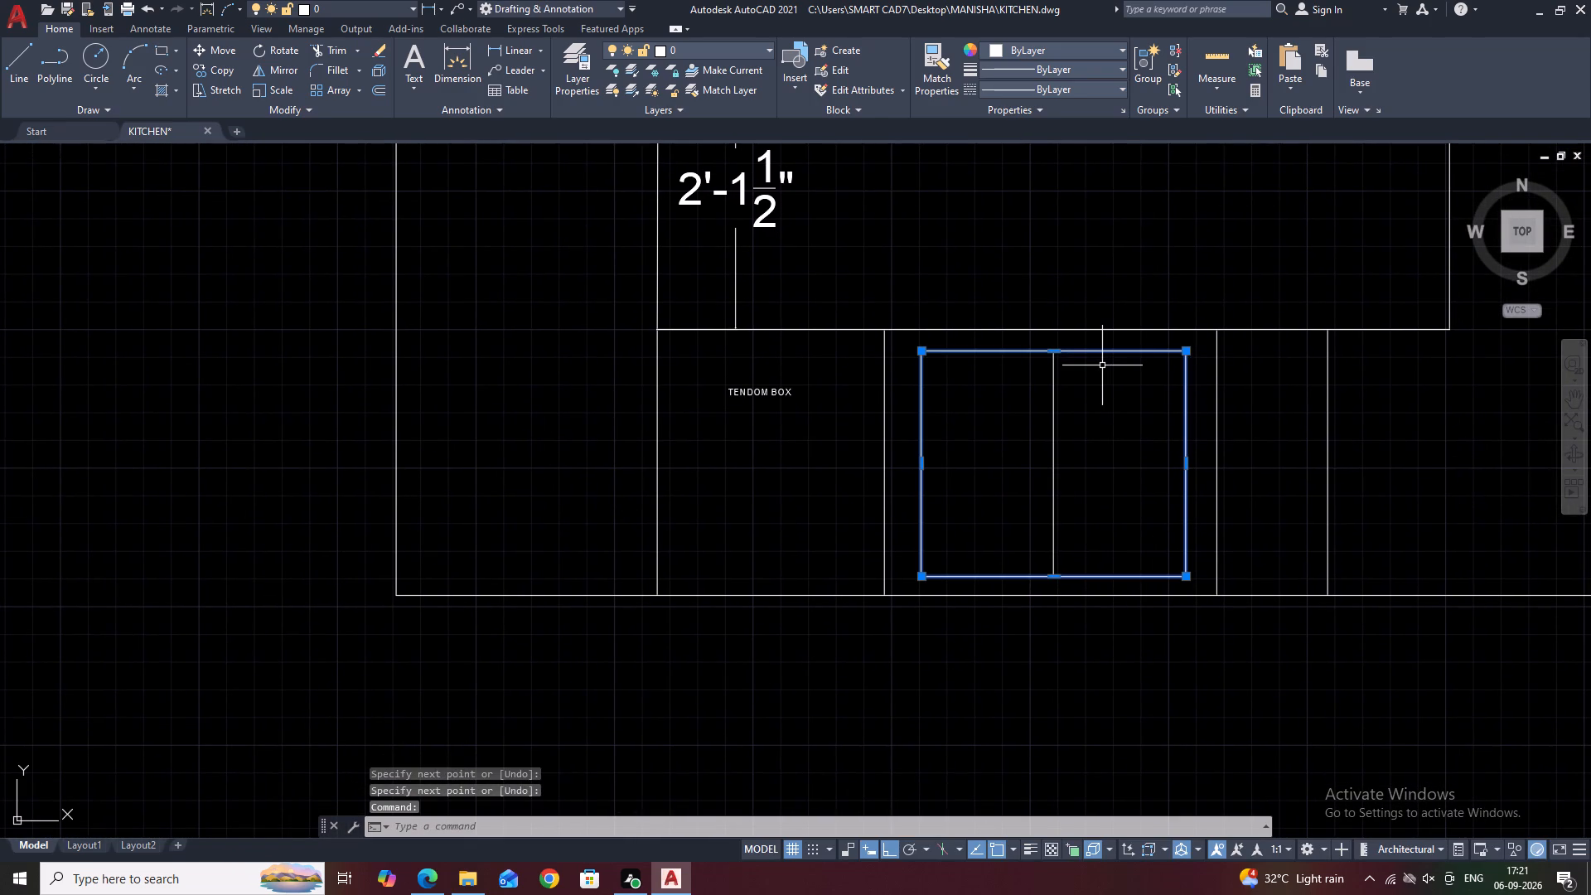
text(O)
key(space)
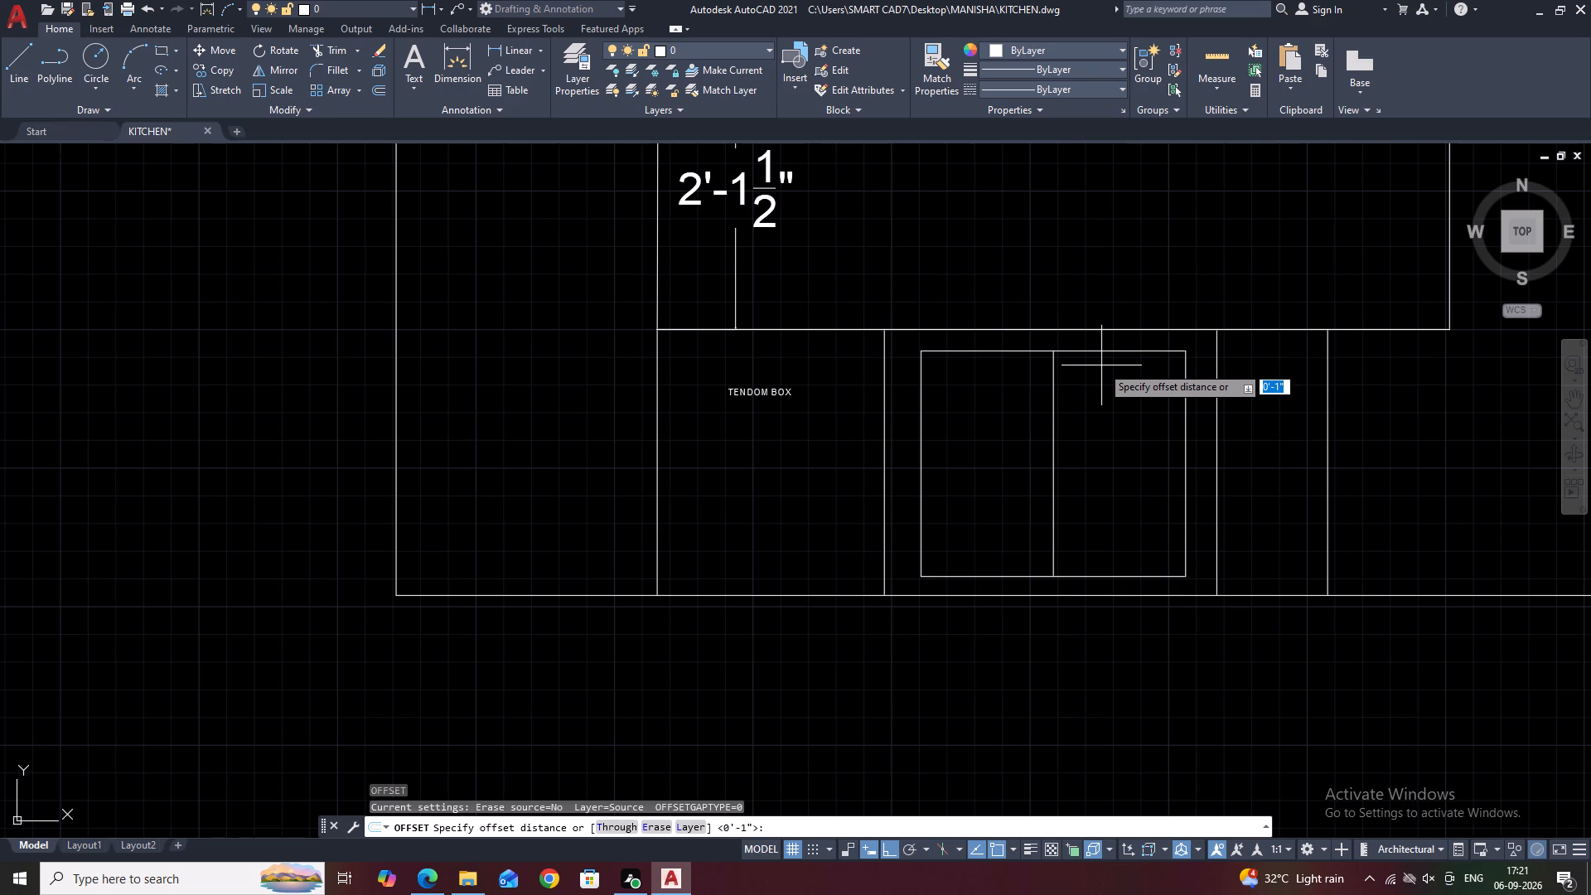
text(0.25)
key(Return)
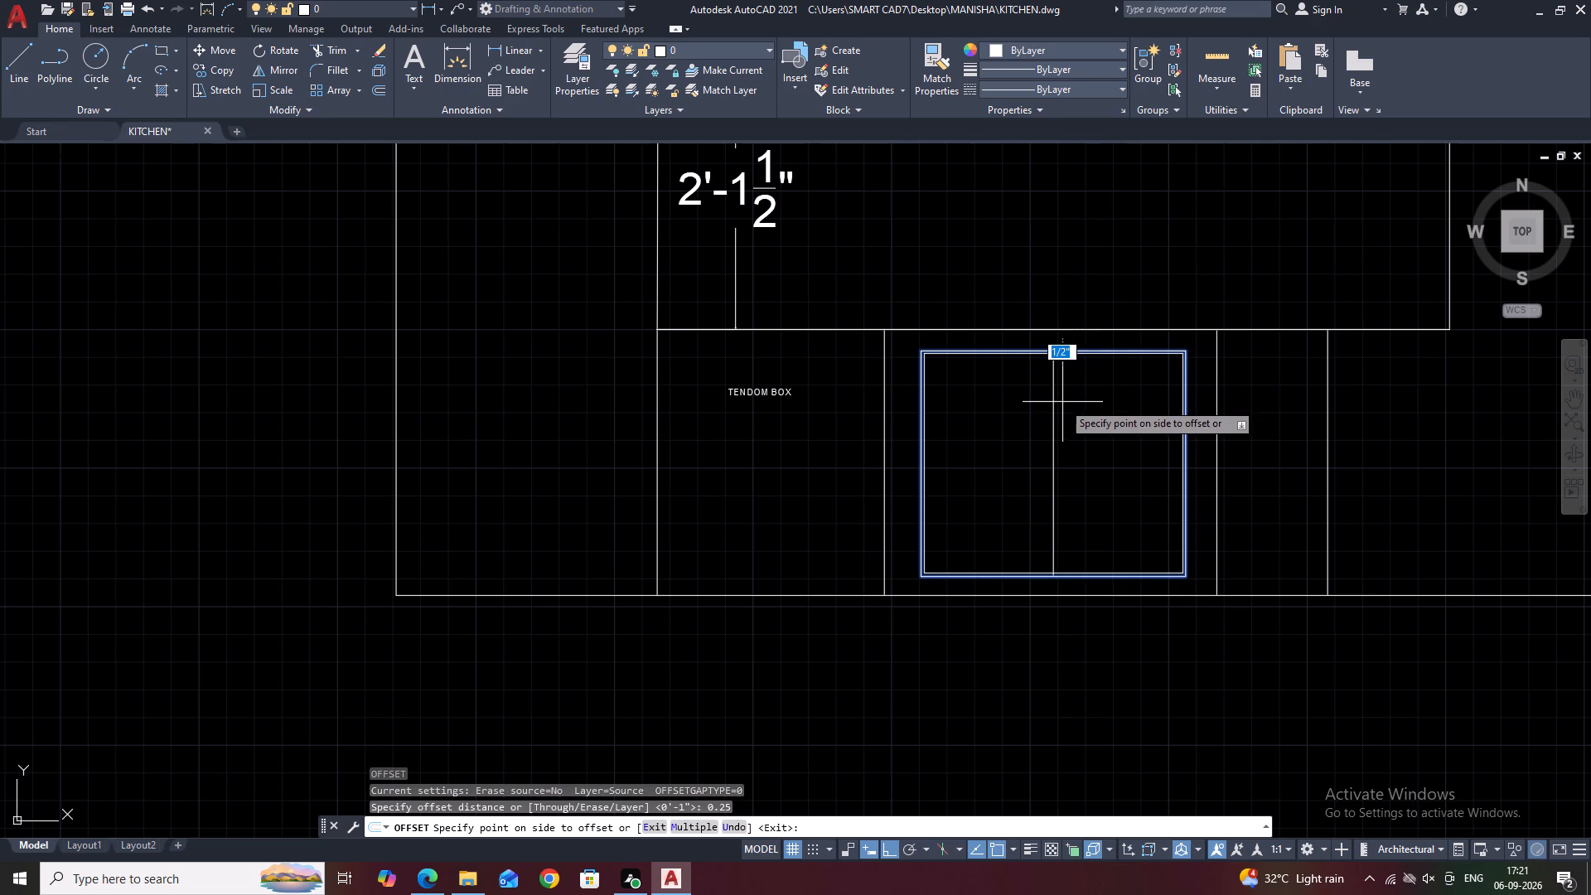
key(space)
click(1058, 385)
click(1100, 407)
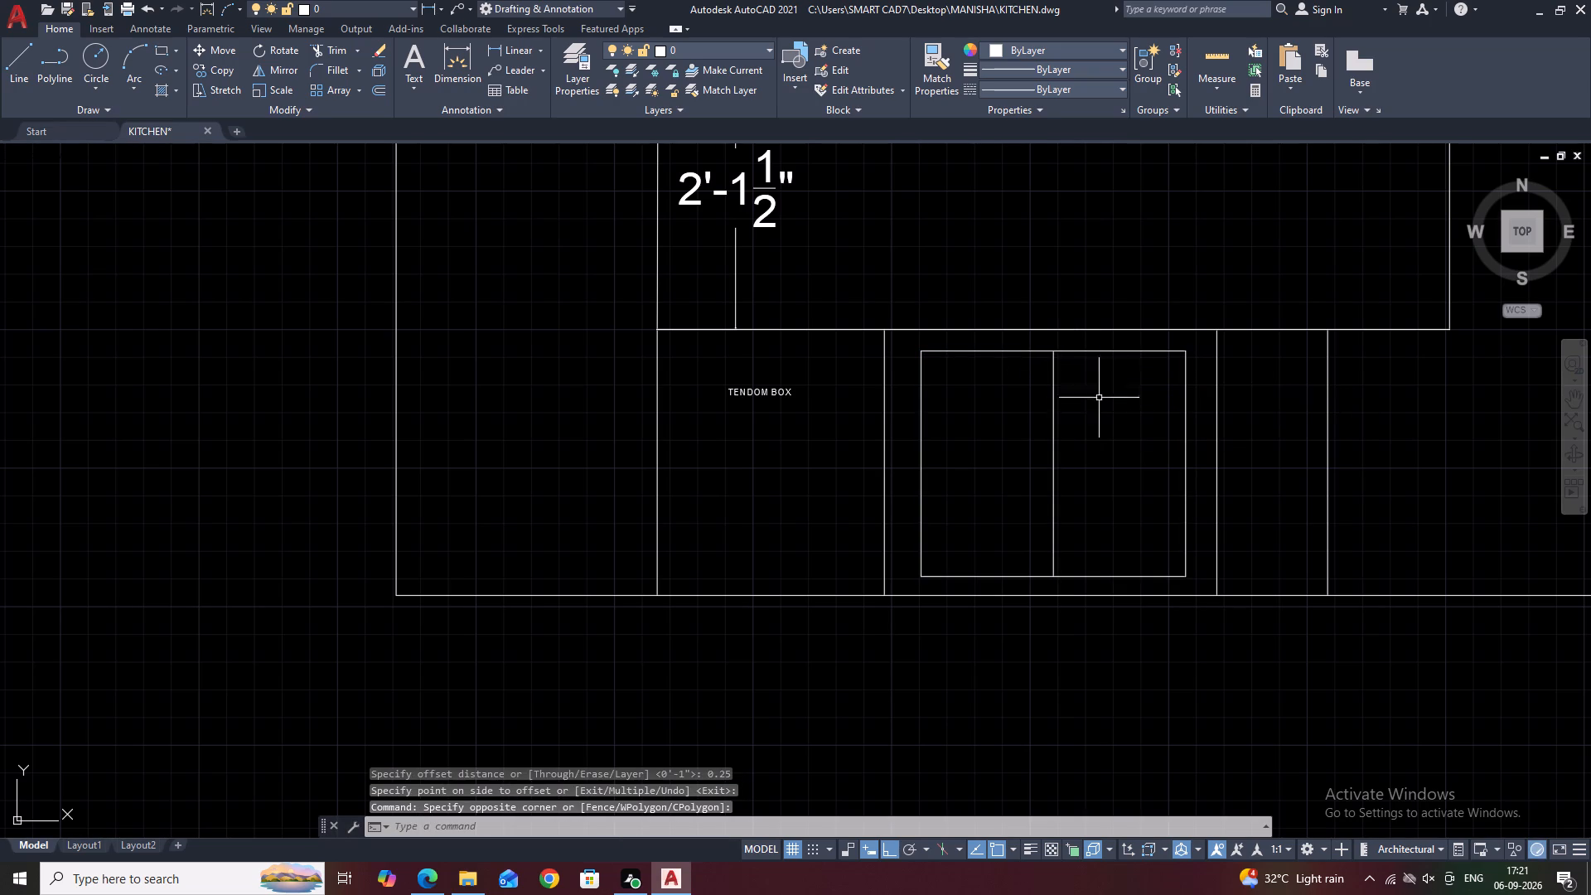
Offset the rectangle inward by 0.5" to form a double outline.
click(1097, 355)
click(1092, 350)
text(O)
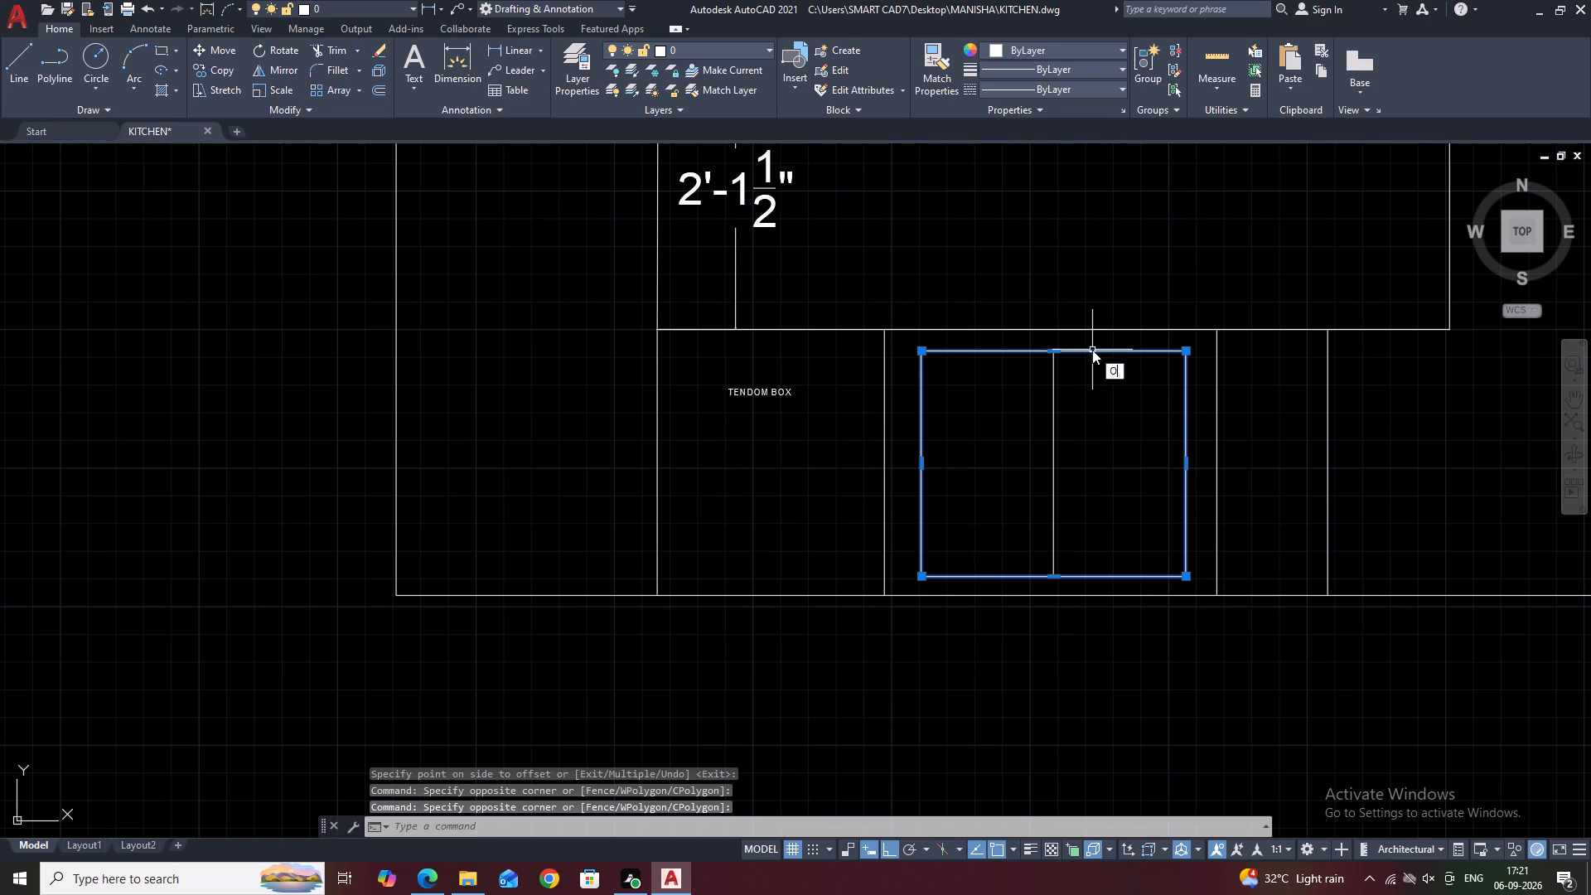
key(space)
text(0.5)
key(Return)
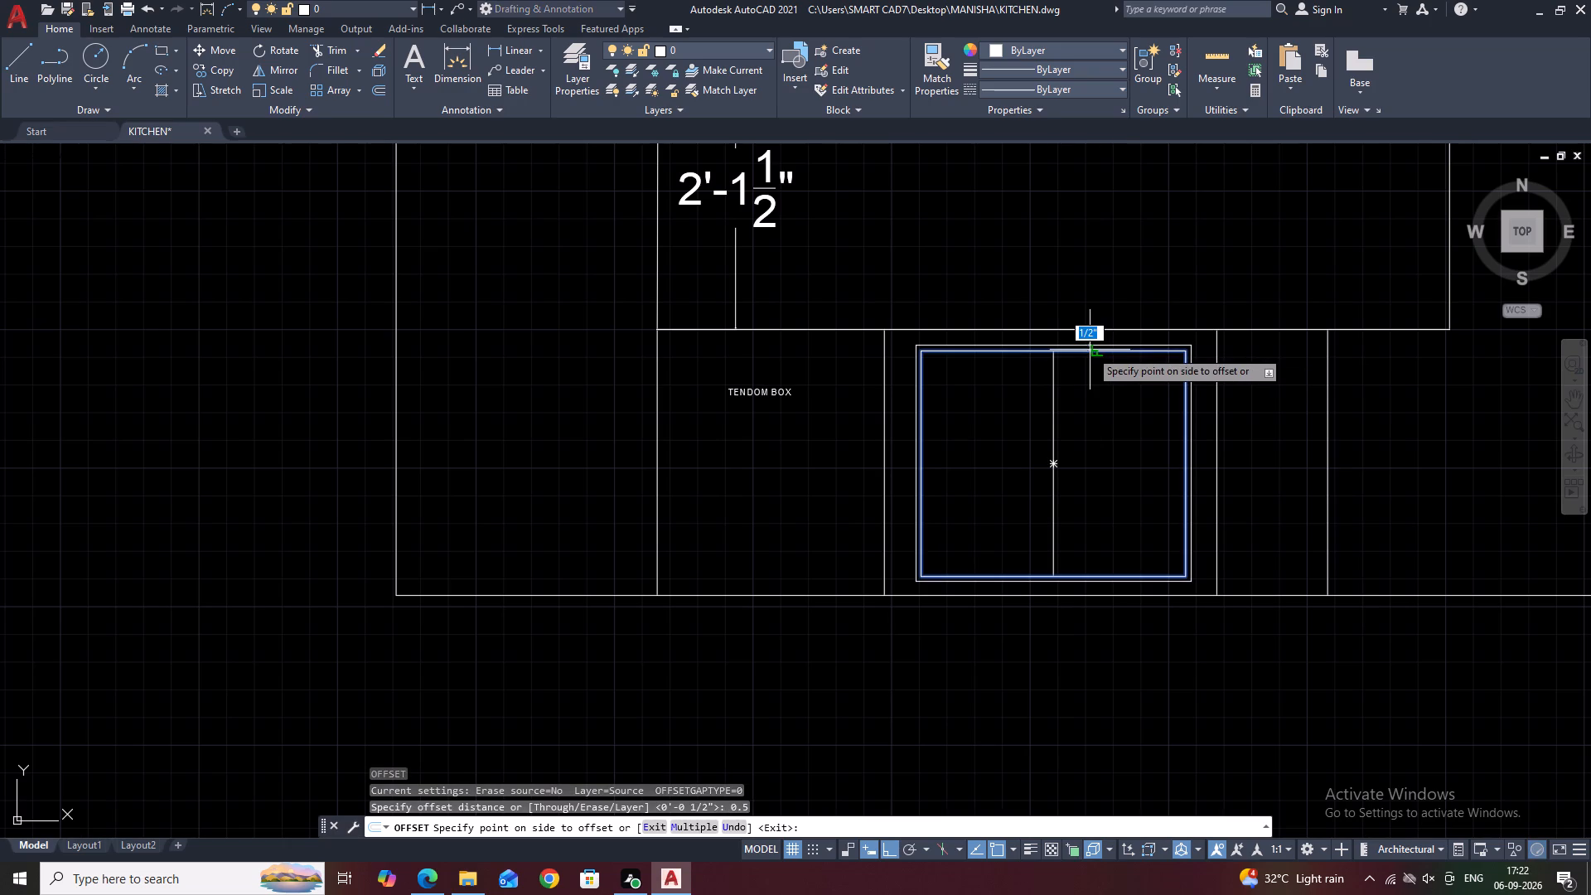
click(1006, 452)
key(Escape)
Offset the rectangle's vertical centre line to its left by 1/2".
scroll(1072, 365, up, 2)
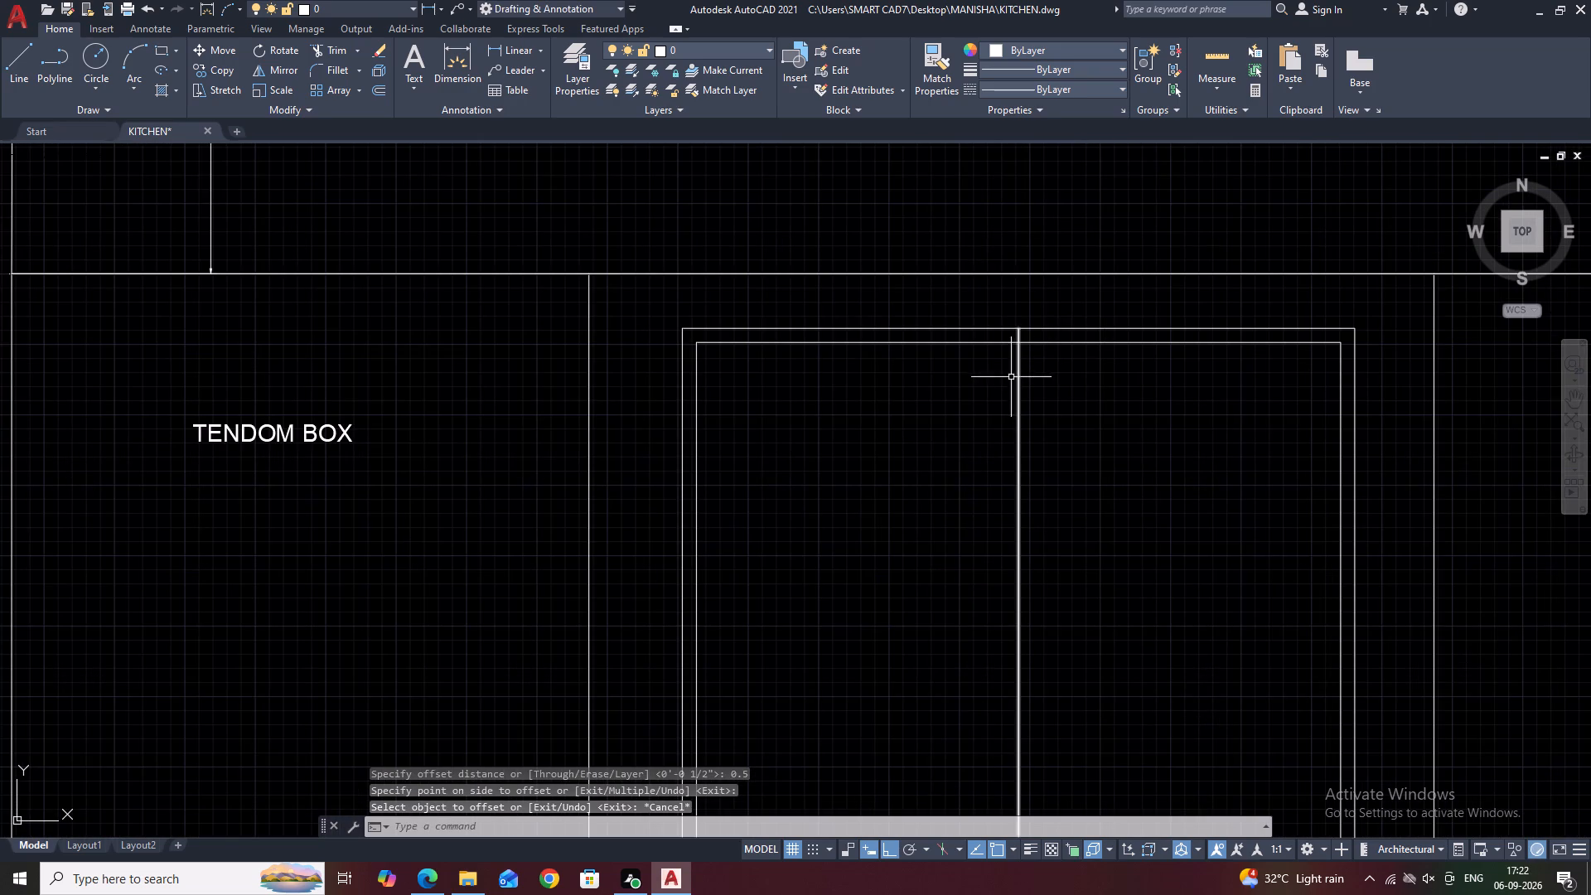
middle_drag(1056, 465, 1023, 405)
middle_drag(1090, 510, 1066, 443)
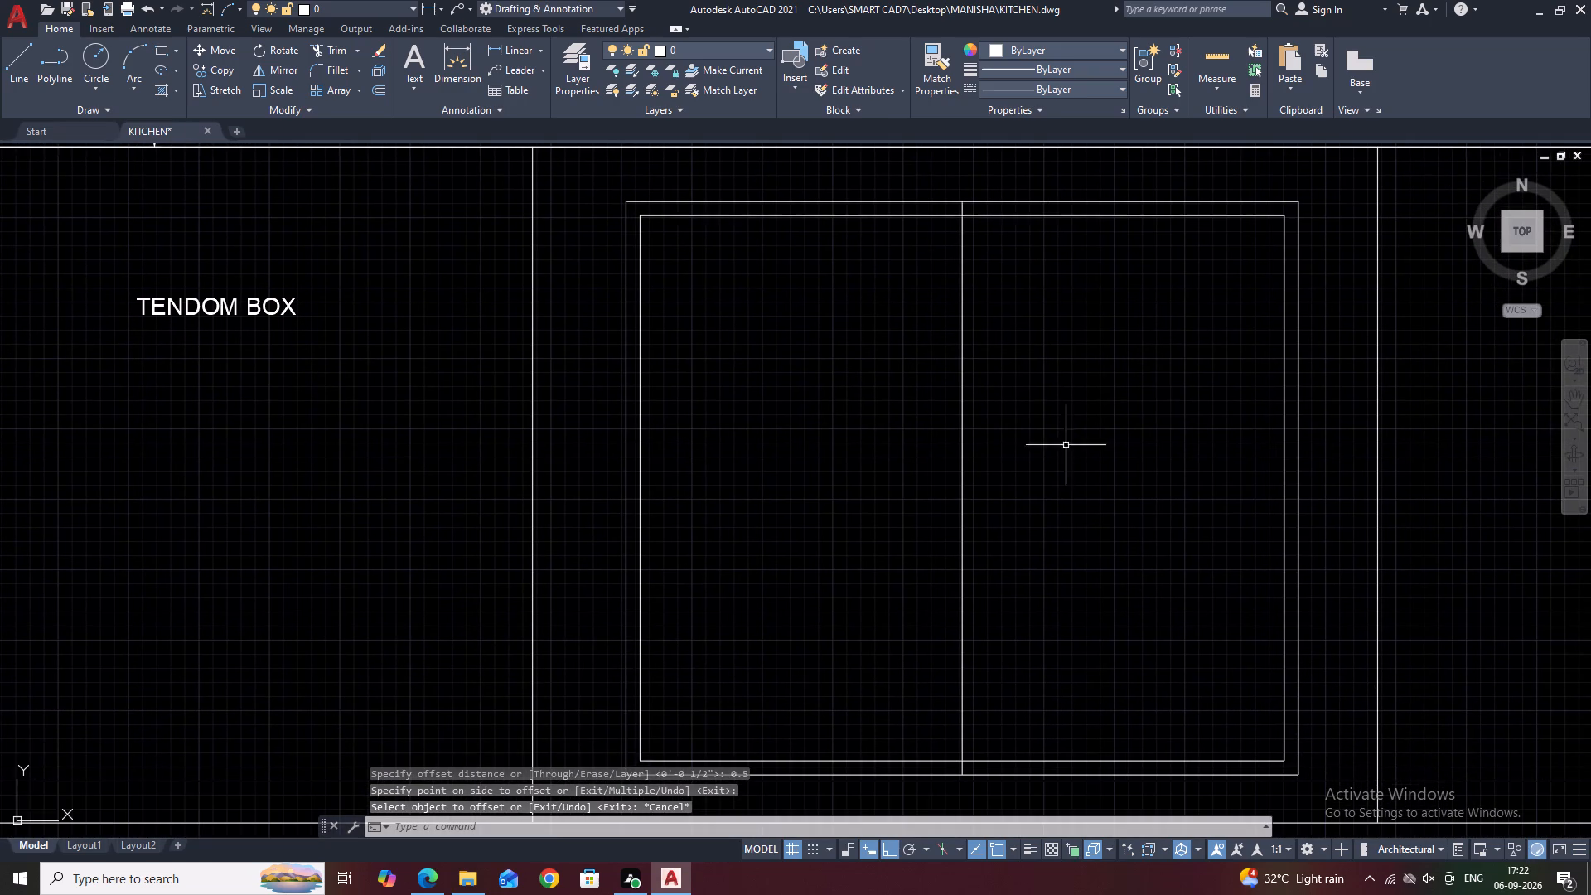
scroll(1038, 333, down, 1)
click(1003, 298)
click(964, 331)
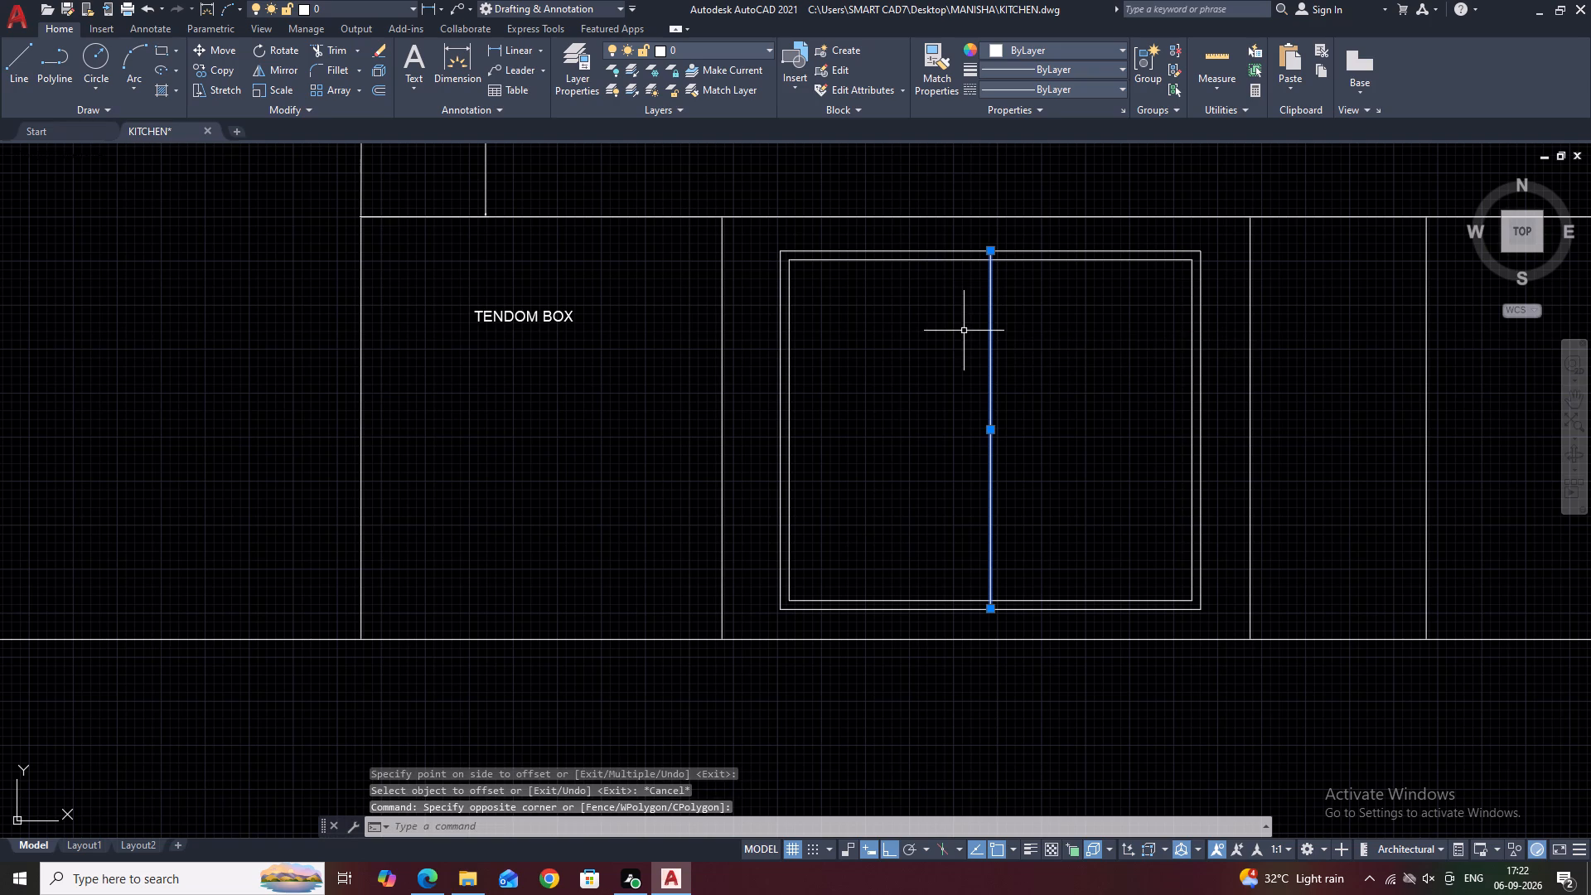
text(O)
key(space)
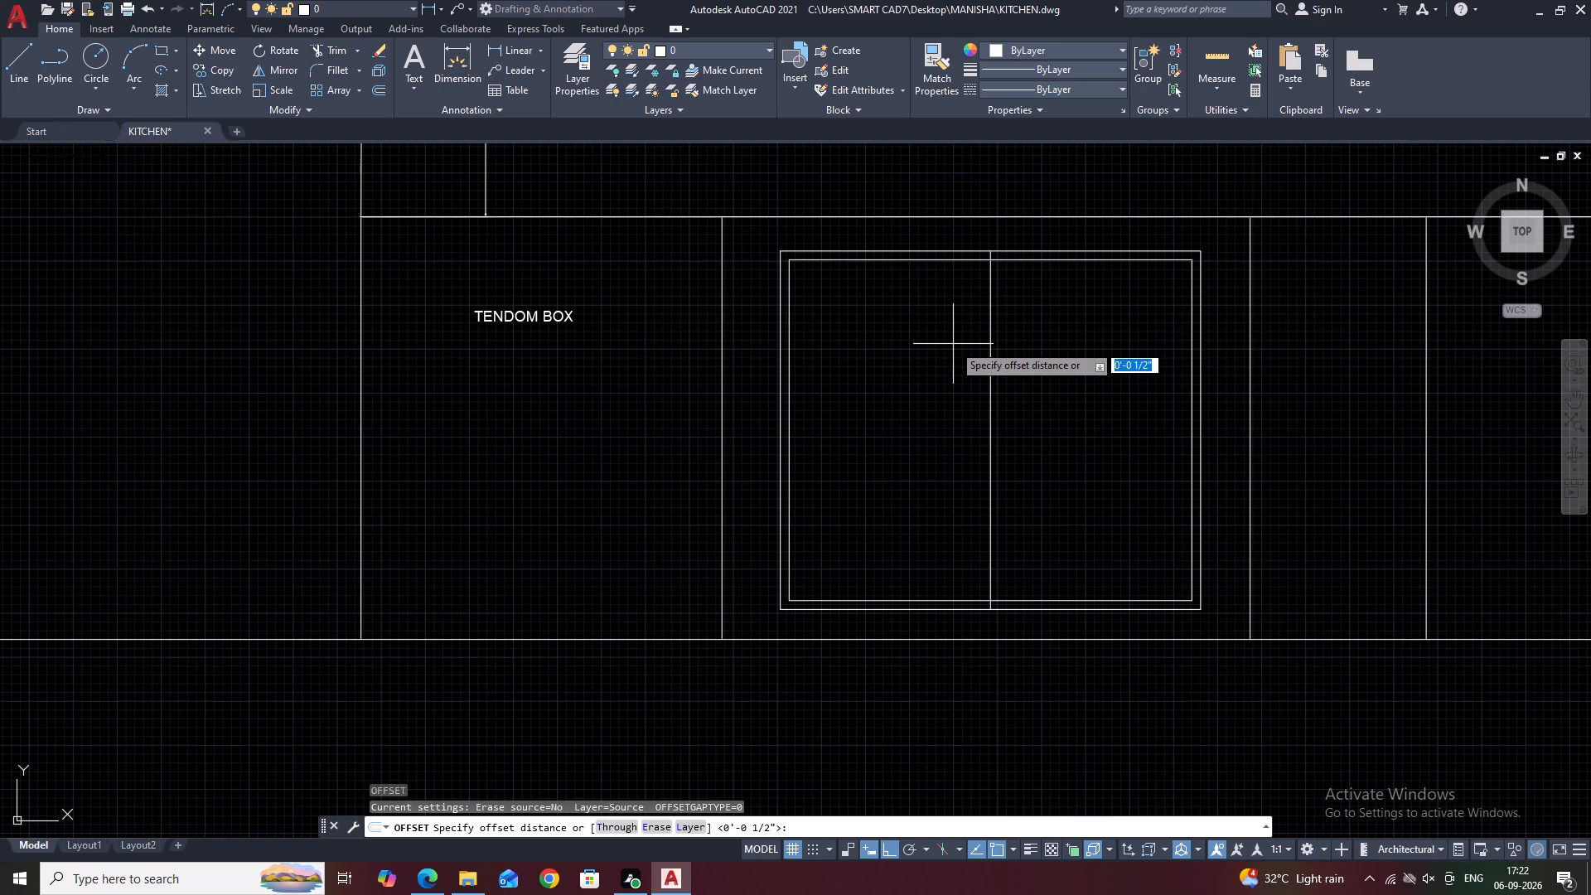
key(Return)
middle_click(934, 348)
click(904, 360)
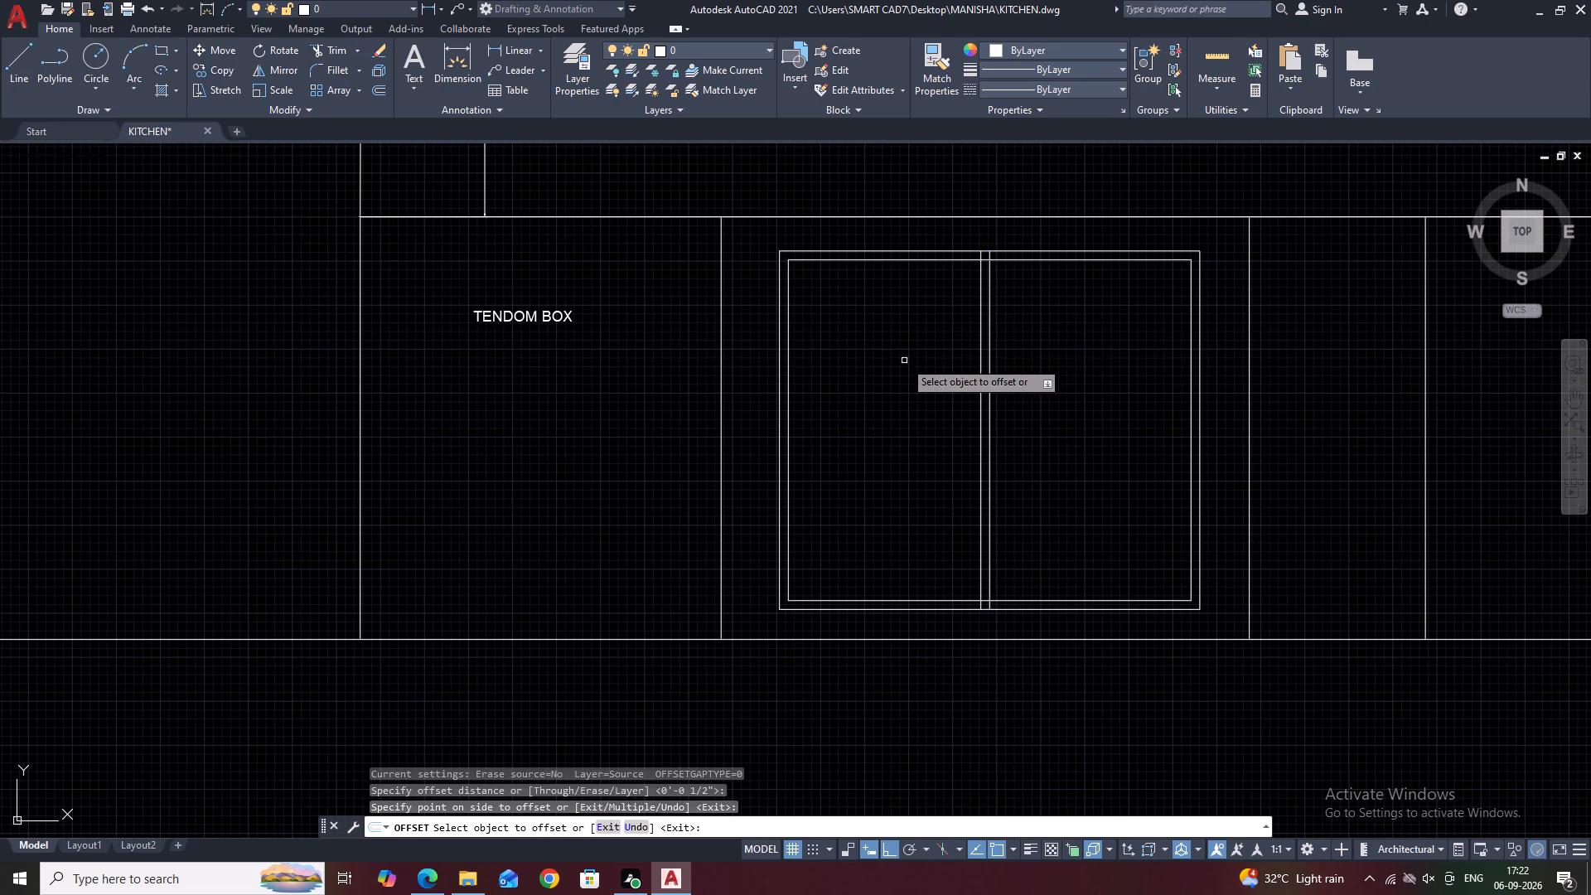
middle_drag(969, 253, 980, 285)
key(Escape)
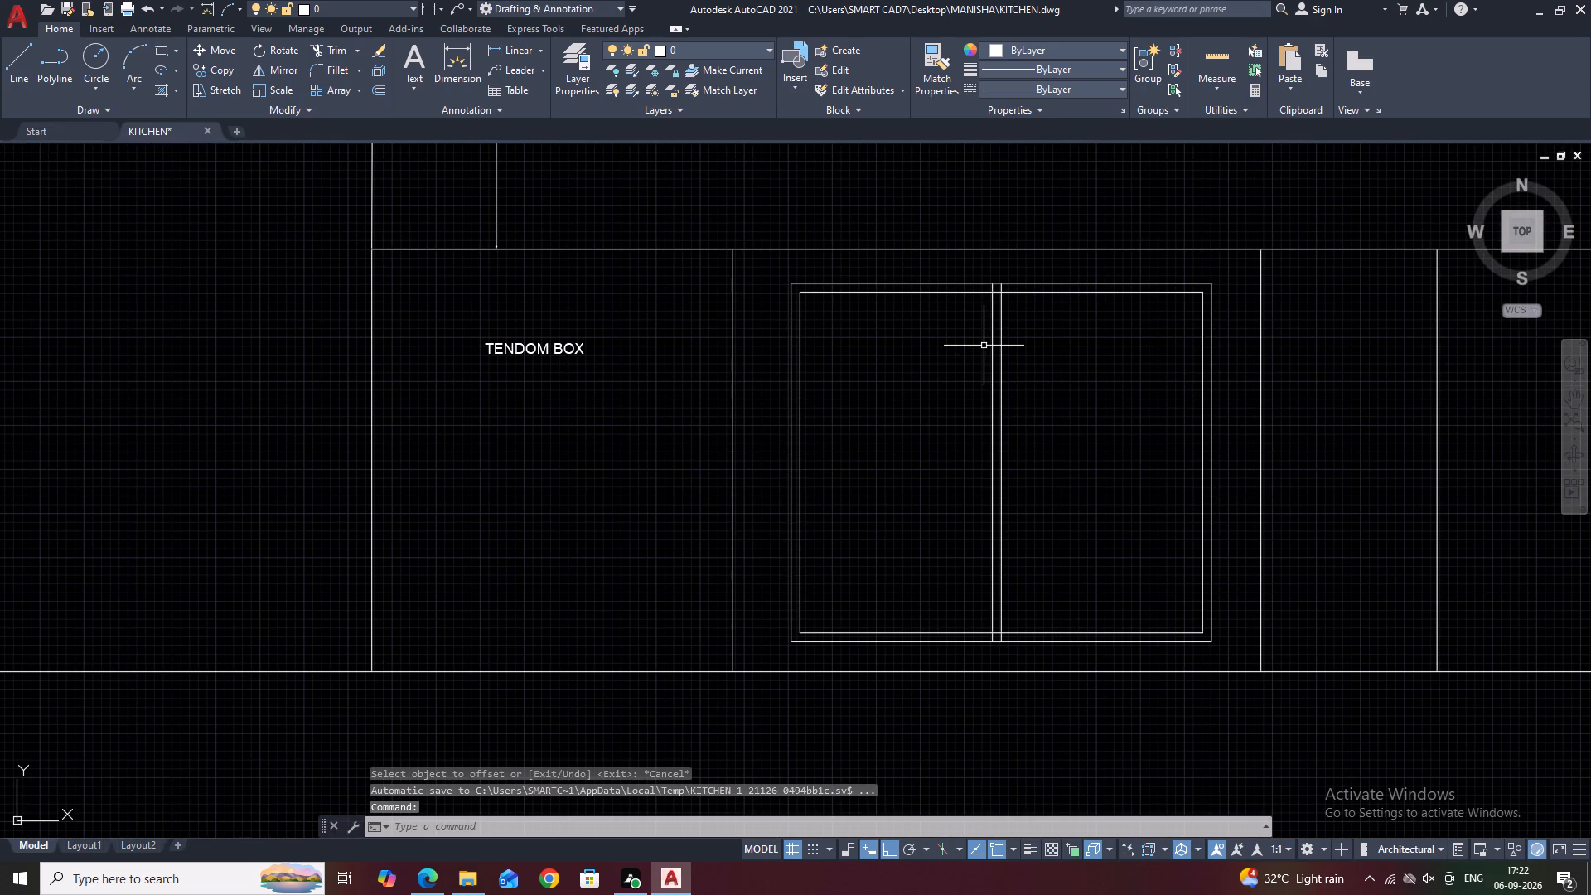
Trim the divider line stubs and the inner outline between them at the top of the double-bay fixture.
key(t)
text(R)
key(space)
scroll(1001, 284, up, 2)
click(958, 291)
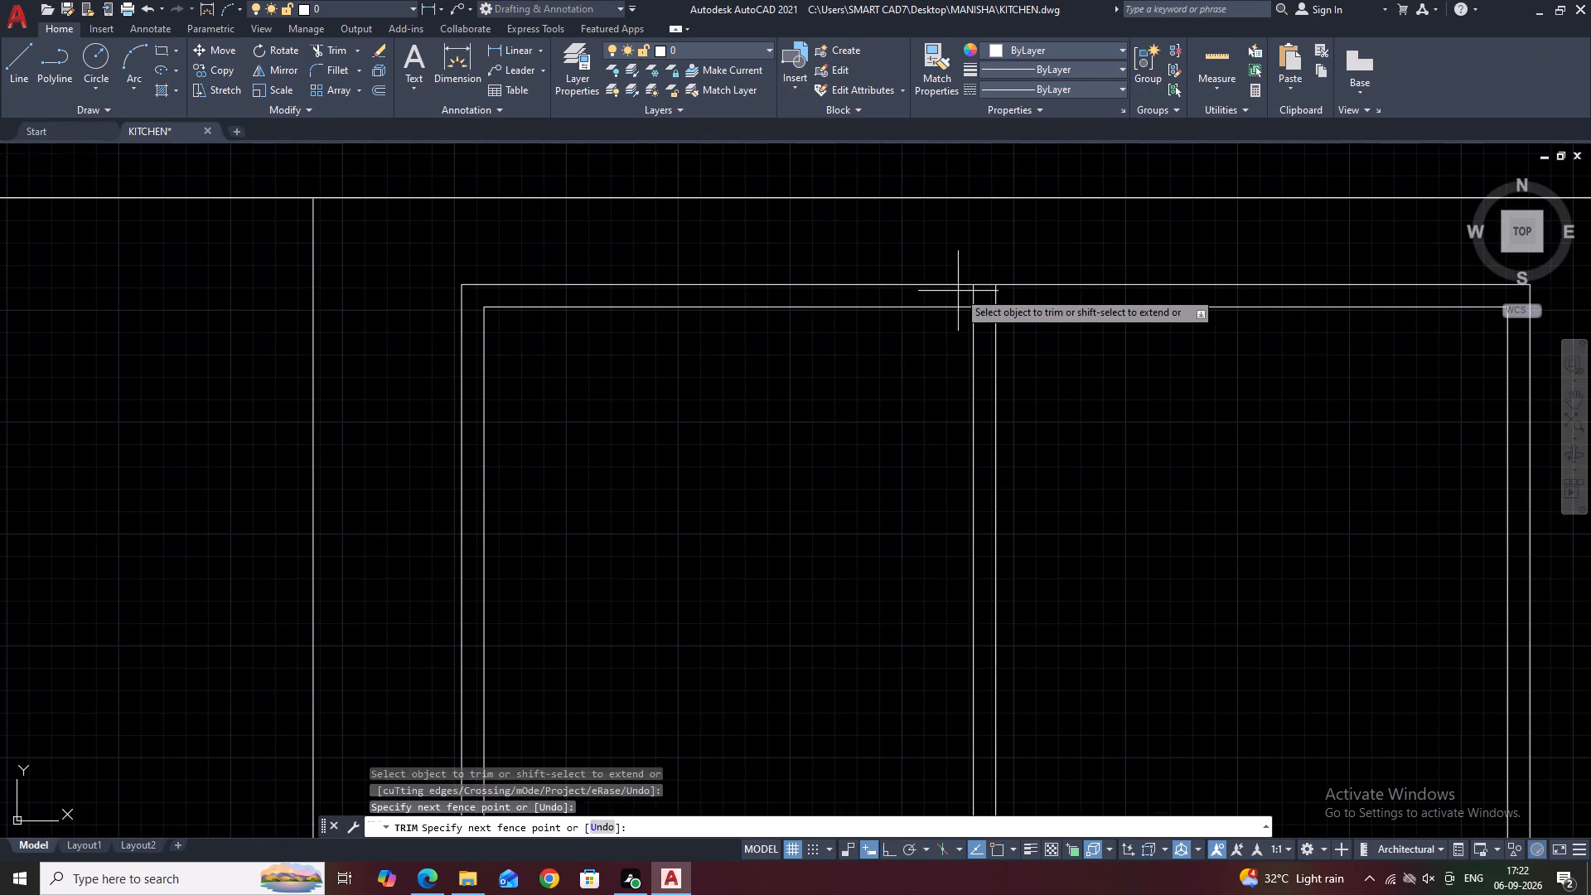
click(984, 293)
double_click(991, 294)
click(985, 311)
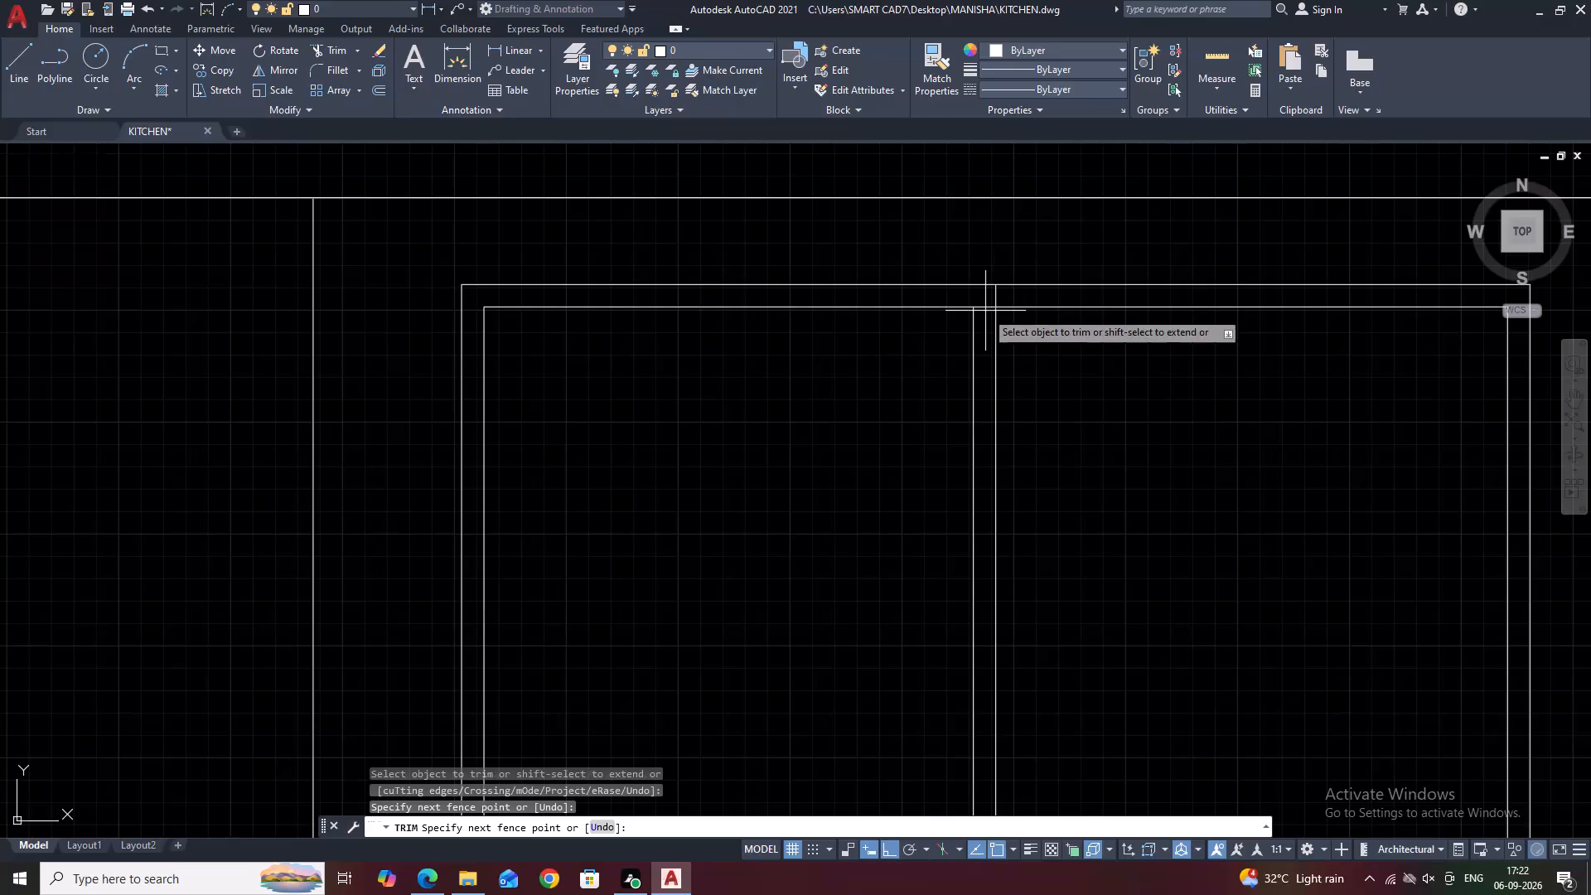
click(996, 296)
Trim the divider line stubs and the inner outline between them at the bottom of the double-bay fixture.
scroll(955, 331, down, 3)
middle_drag(984, 493, 967, 382)
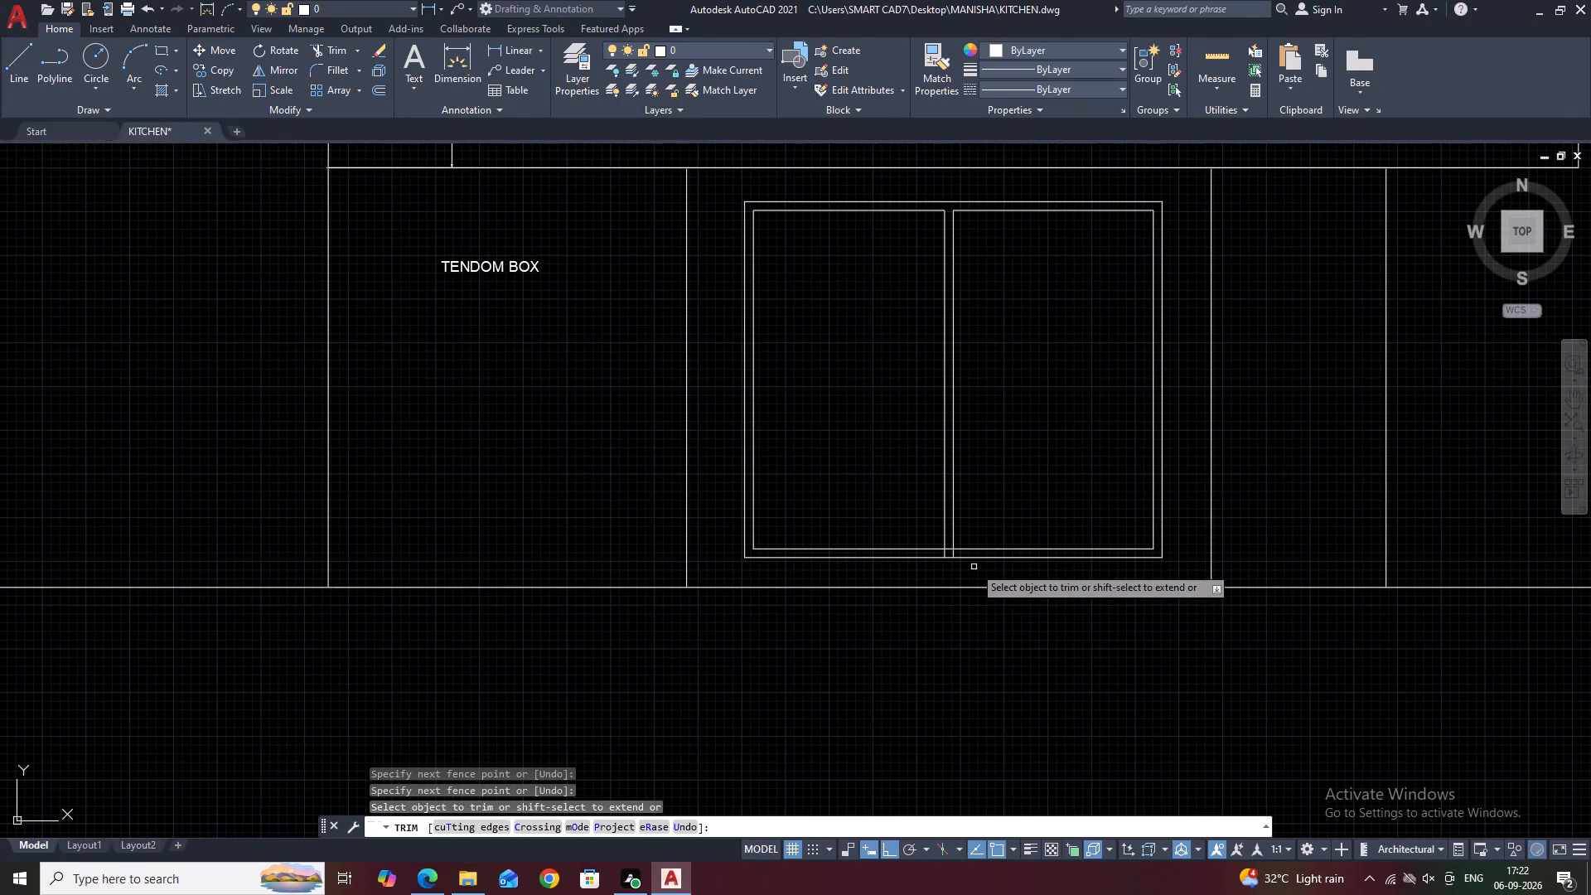
scroll(936, 564, up, 4)
click(989, 472)
click(946, 522)
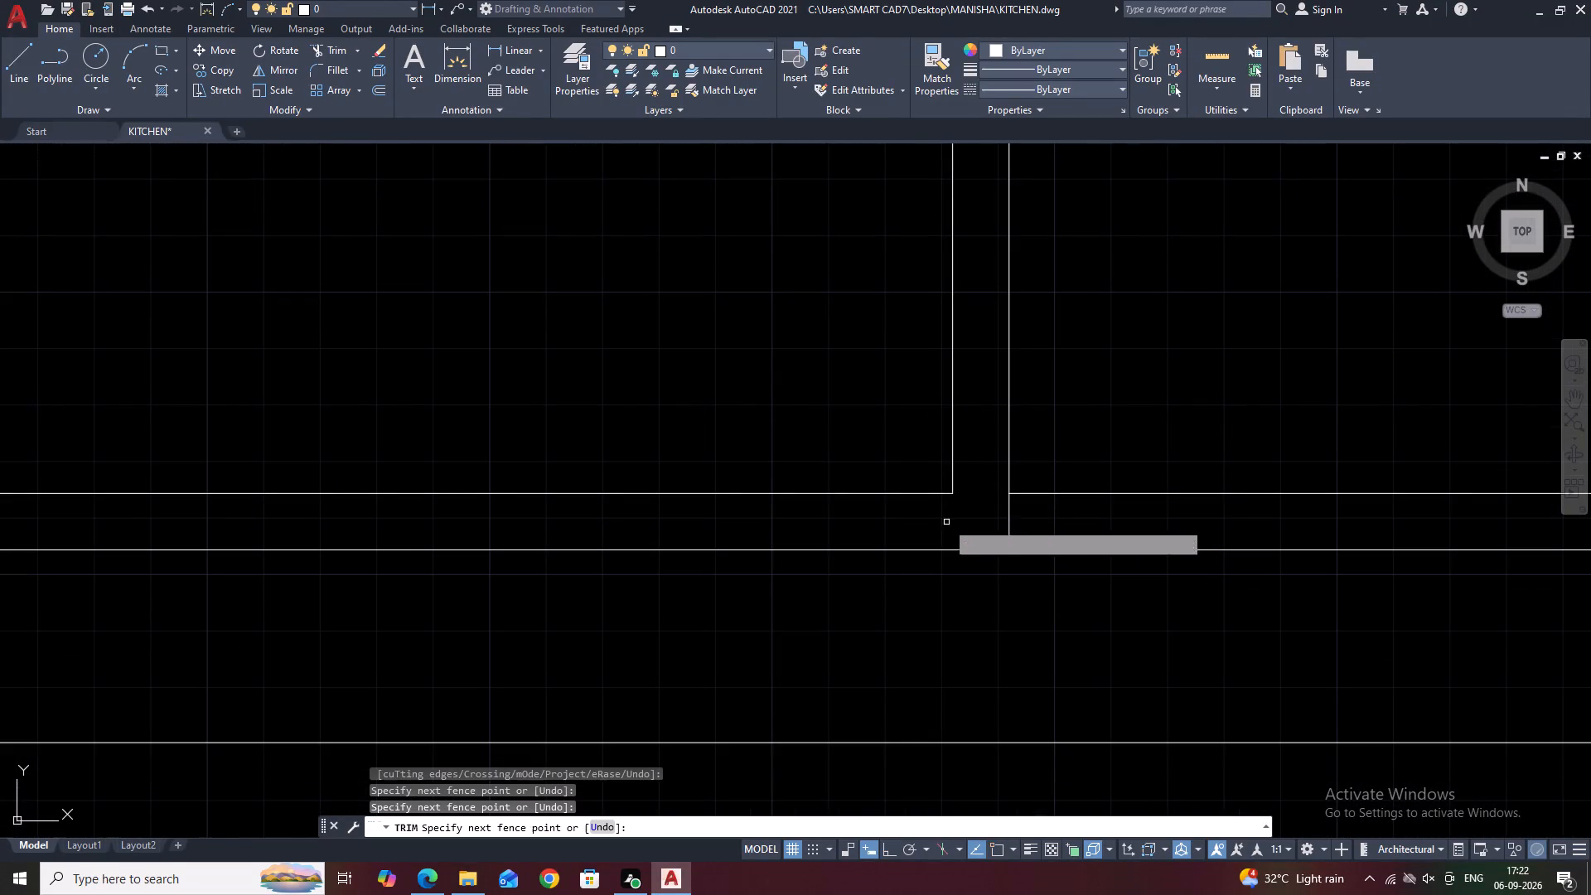
click(1053, 524)
click(912, 530)
scroll(988, 523, down, 2)
scroll(1029, 577, down, 2)
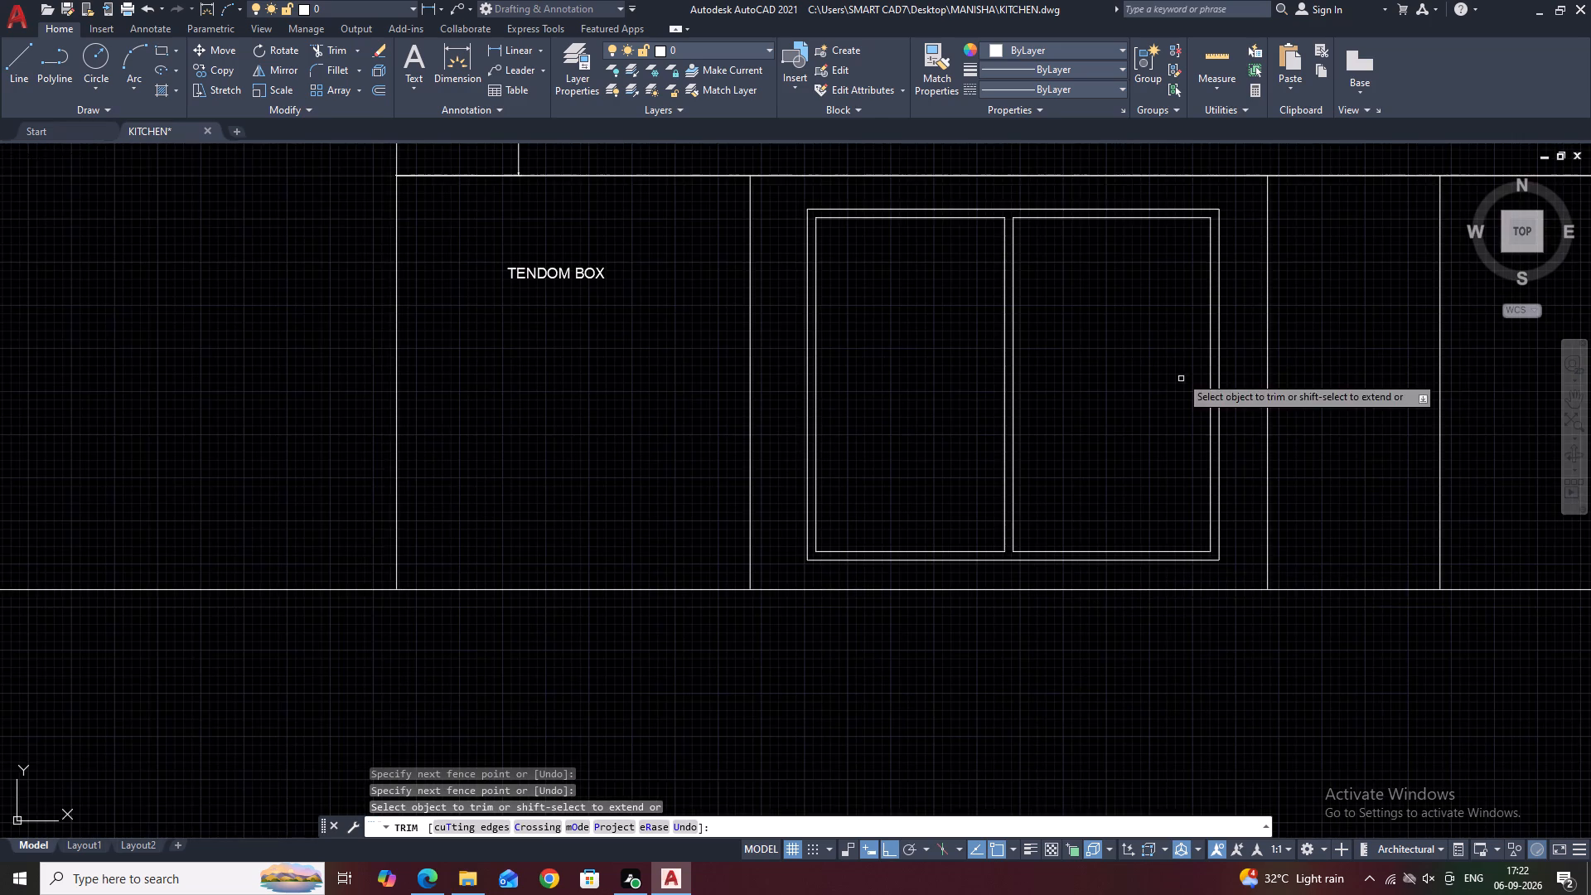
middle_drag(1173, 380, 1146, 510)
key(Escape)
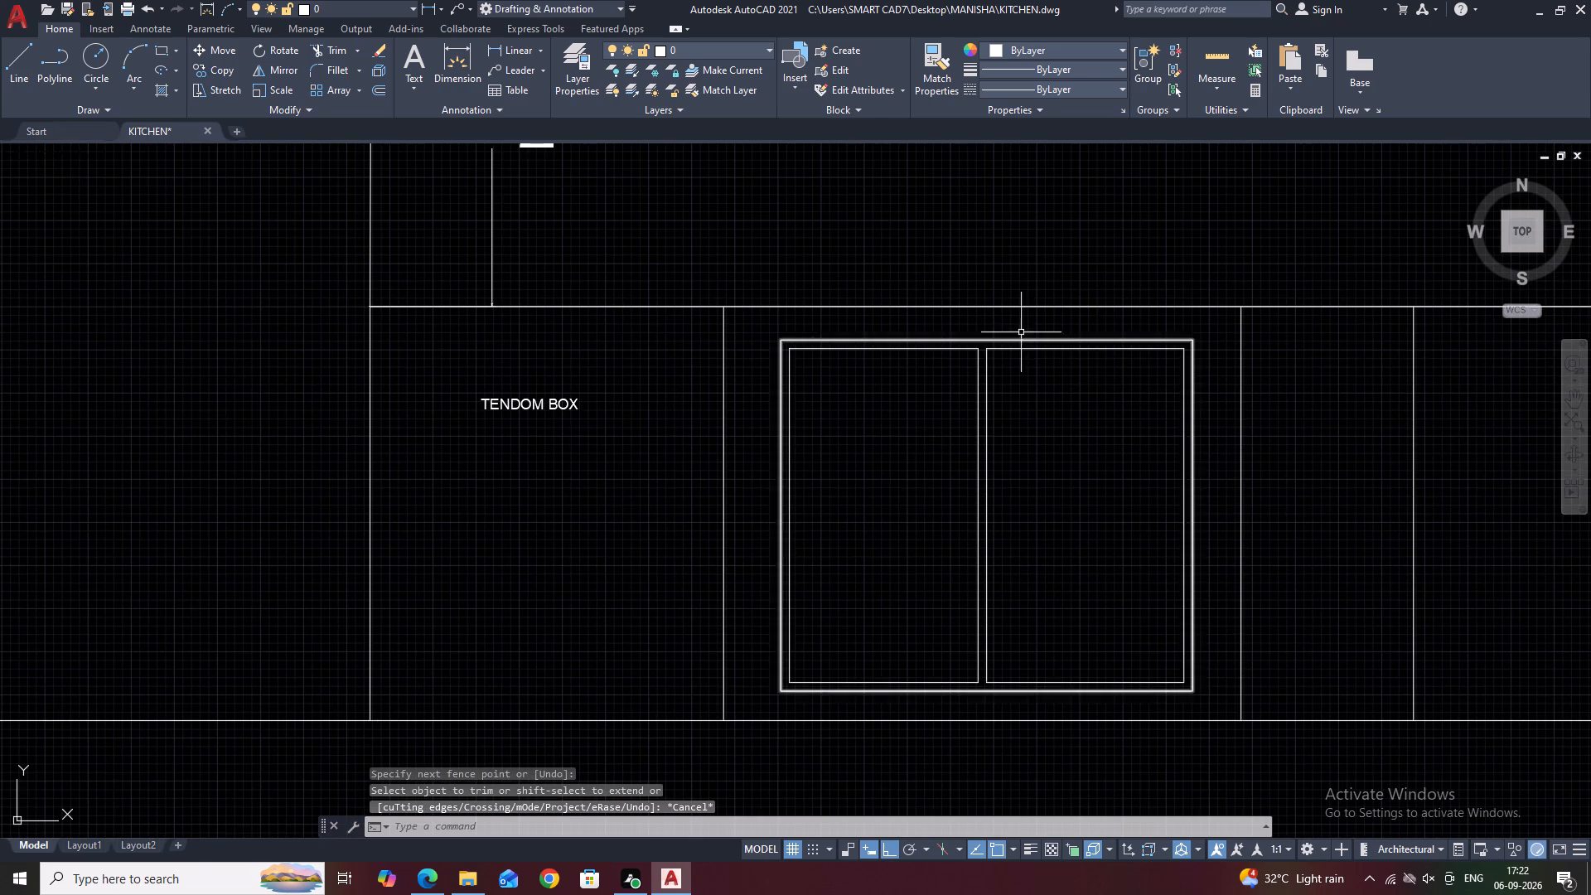
Stretch the top edge of the fixture's right bay up onto the outer outline.
middle_drag(1020, 356, 1036, 447)
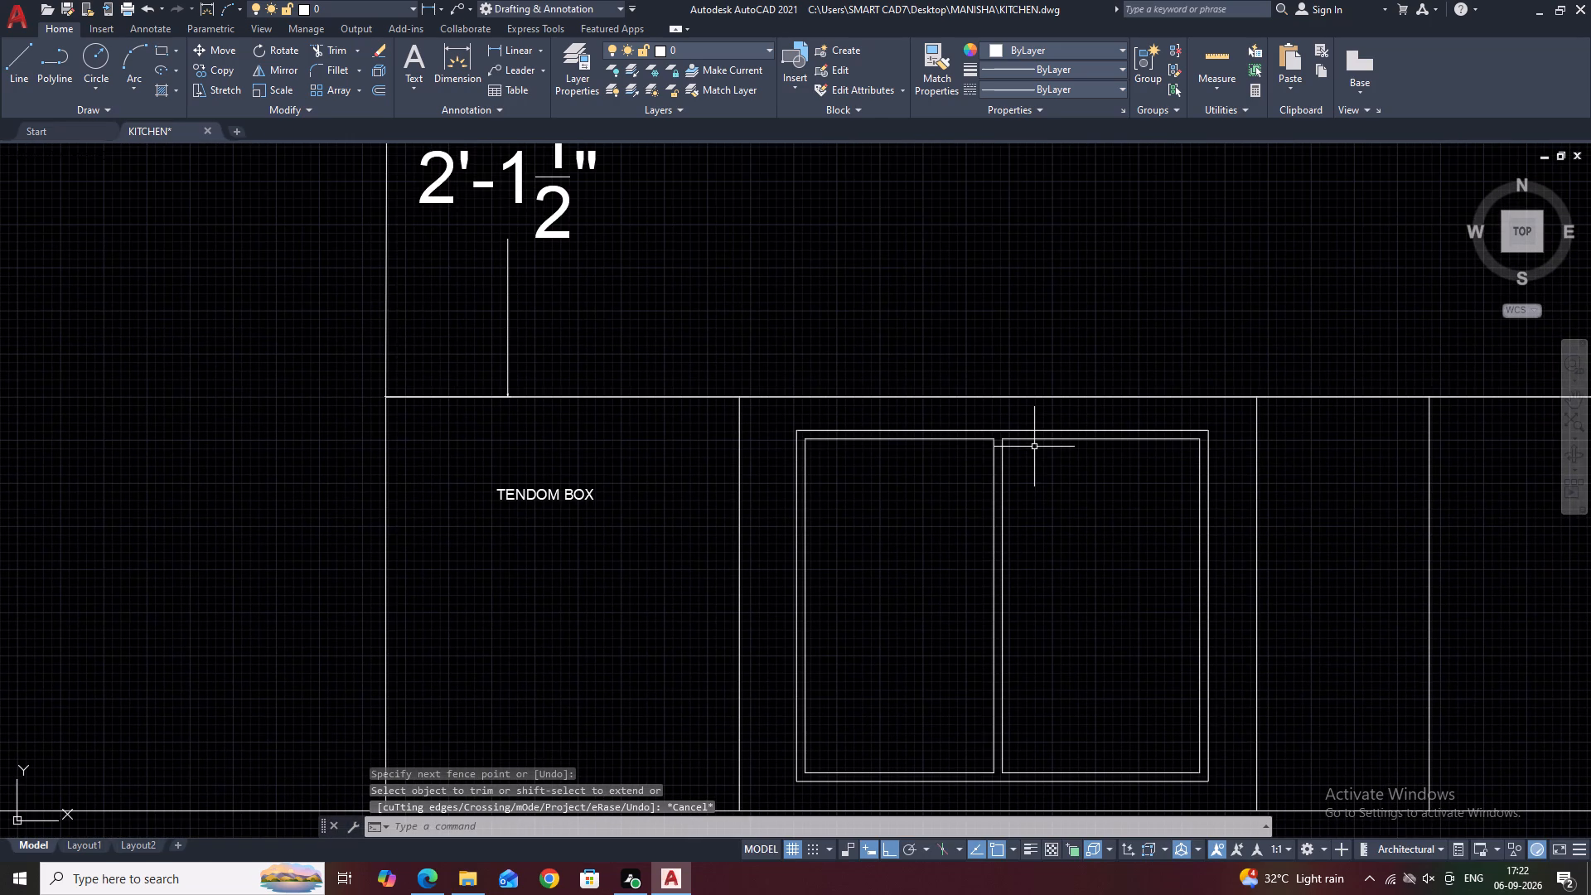
scroll(1057, 468, down, 1)
scroll(1059, 457, up, 2)
click(1061, 441)
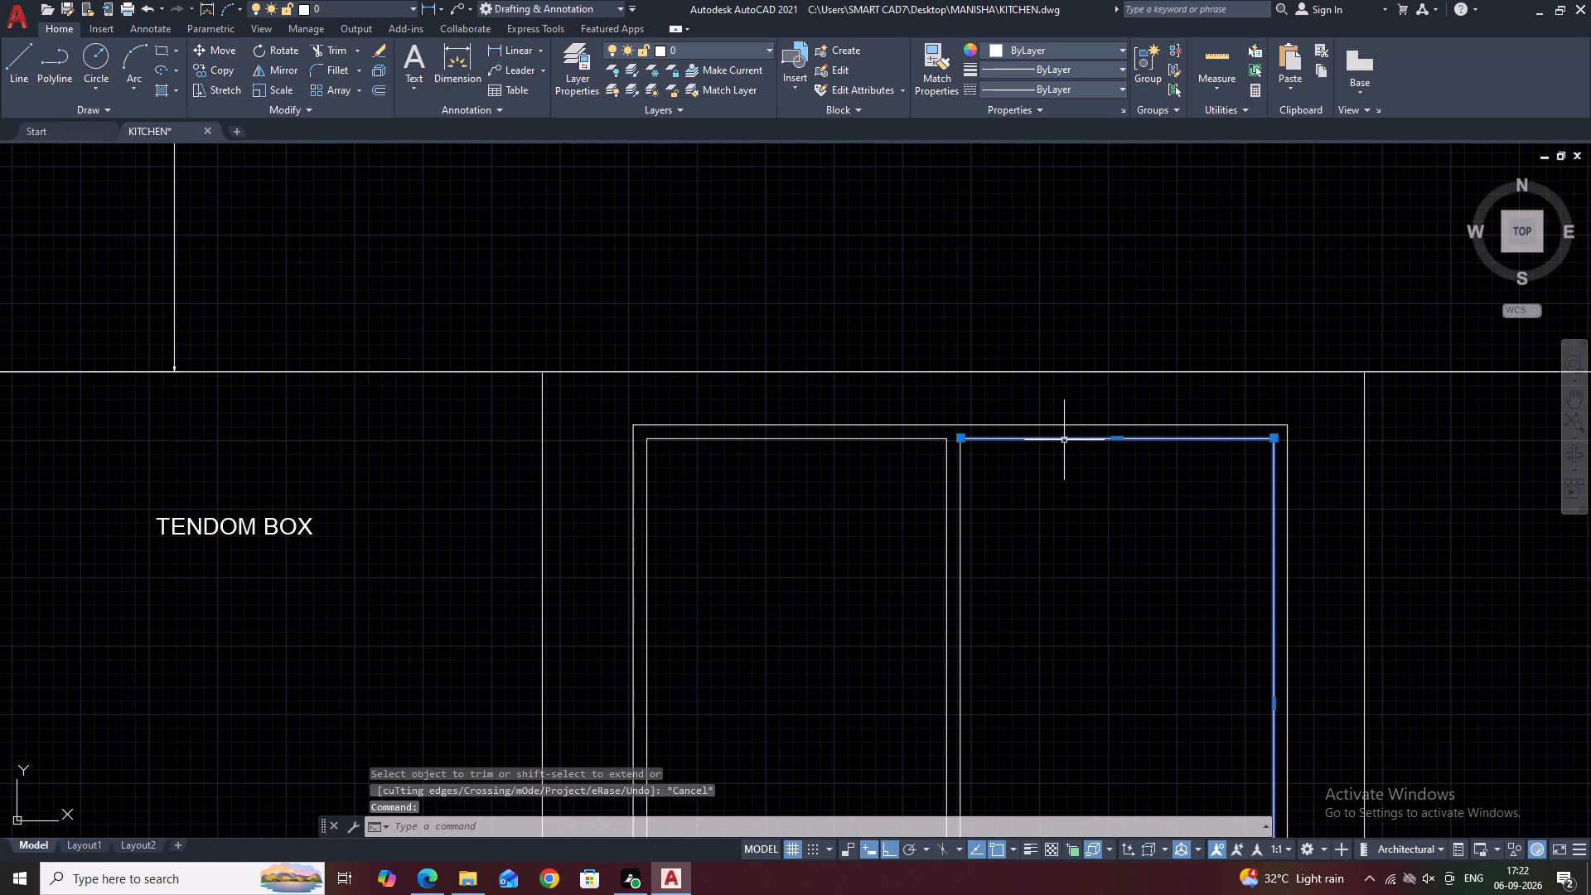
middle_drag(1095, 435, 988, 485)
scroll(1015, 493, up, 2)
click(997, 487)
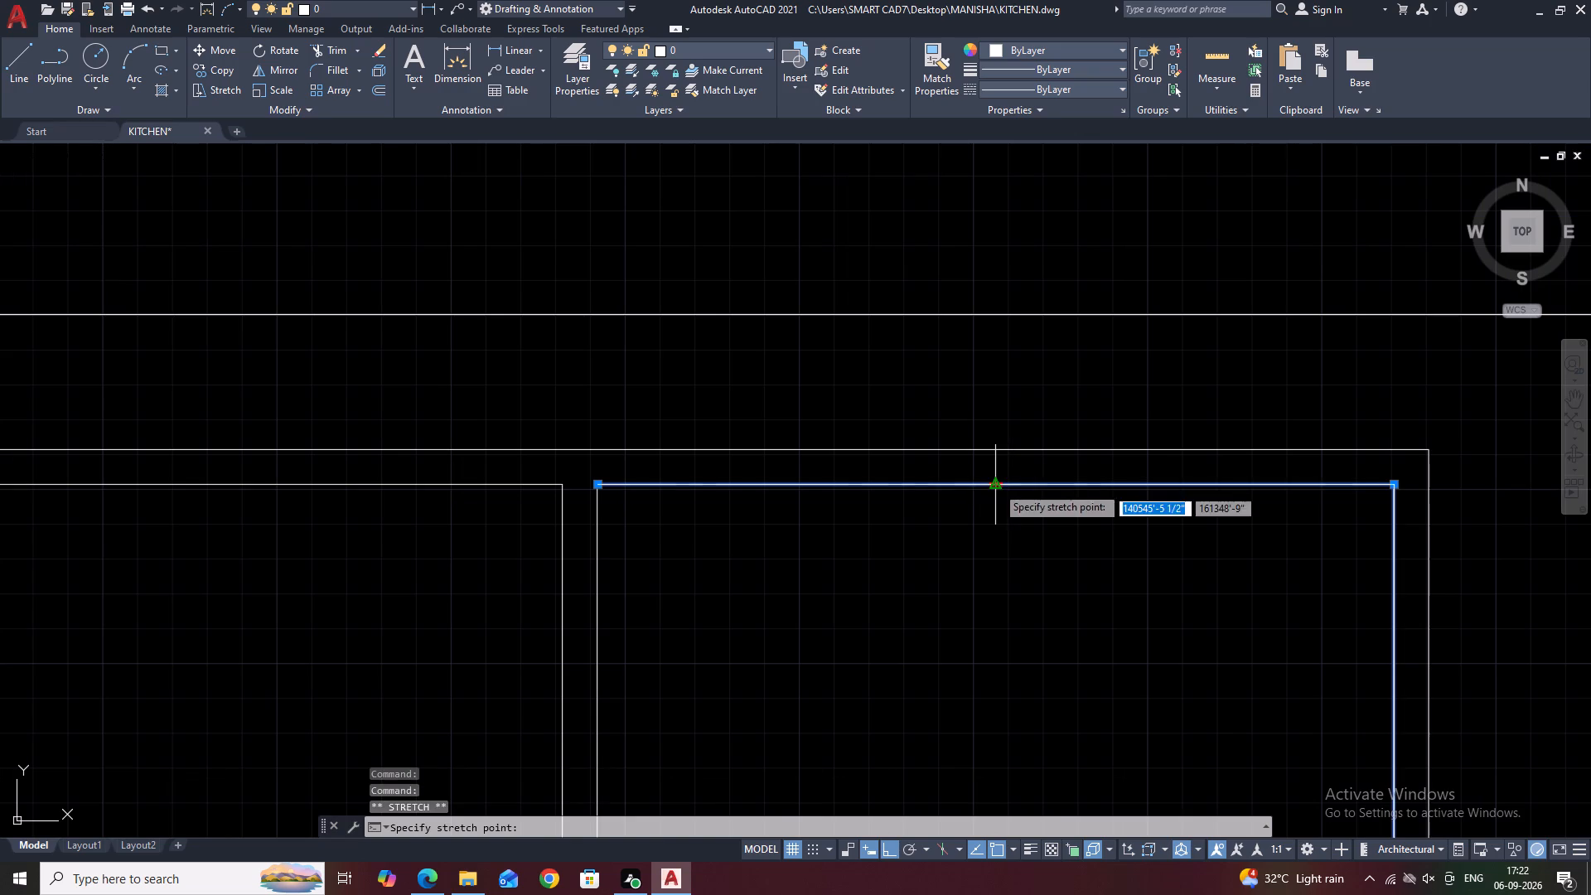
click(993, 452)
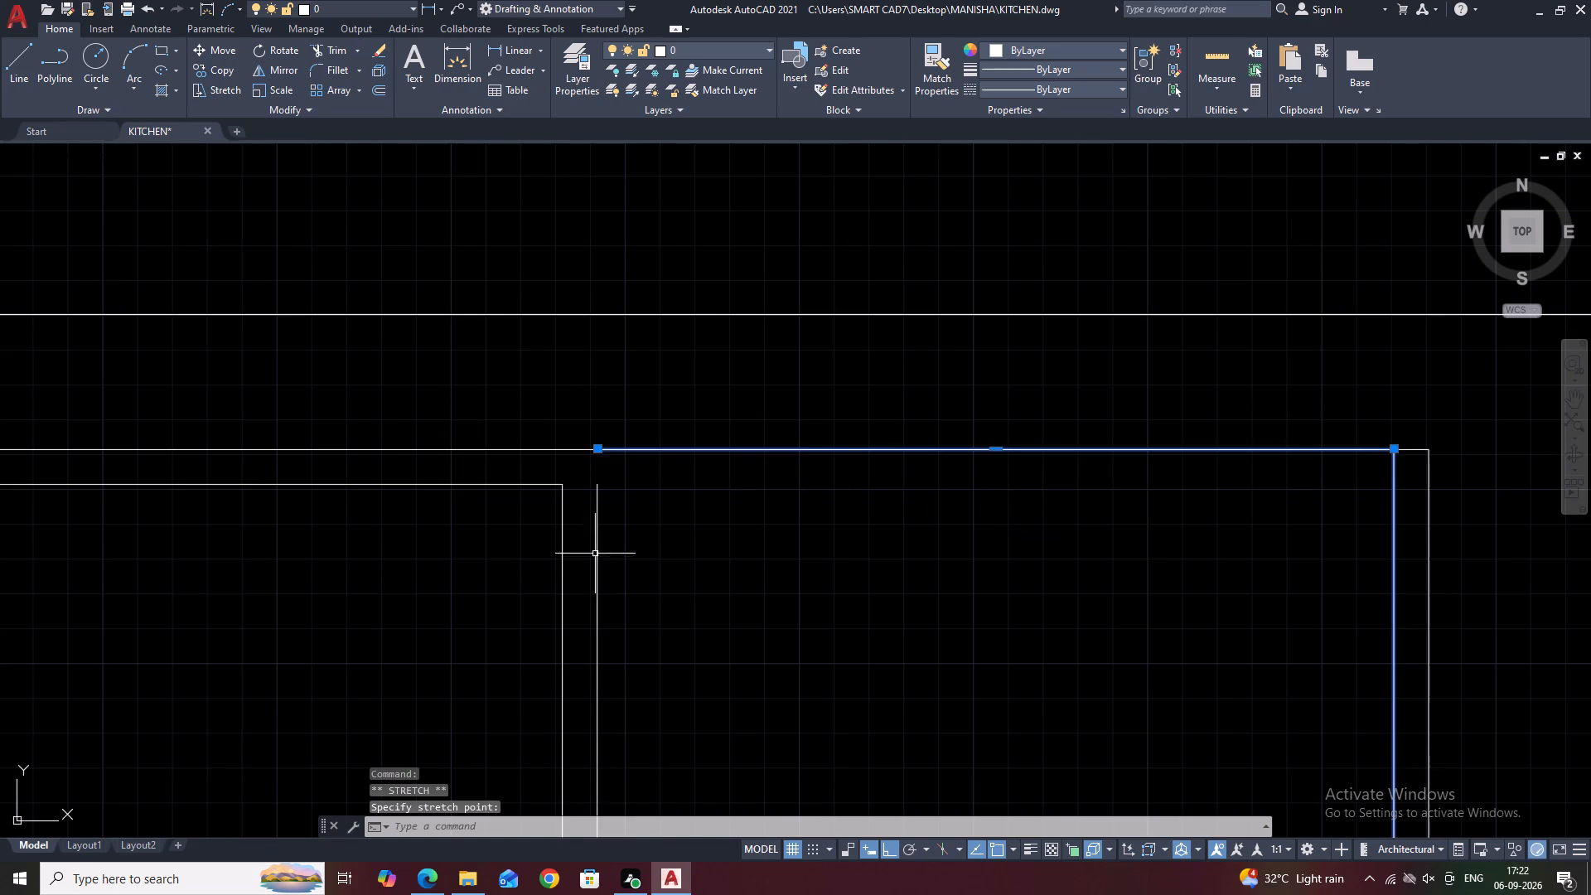
Stretch the right bay's divider line 1/2" up to meet the outer outline.
click(594, 488)
click(597, 487)
click(594, 481)
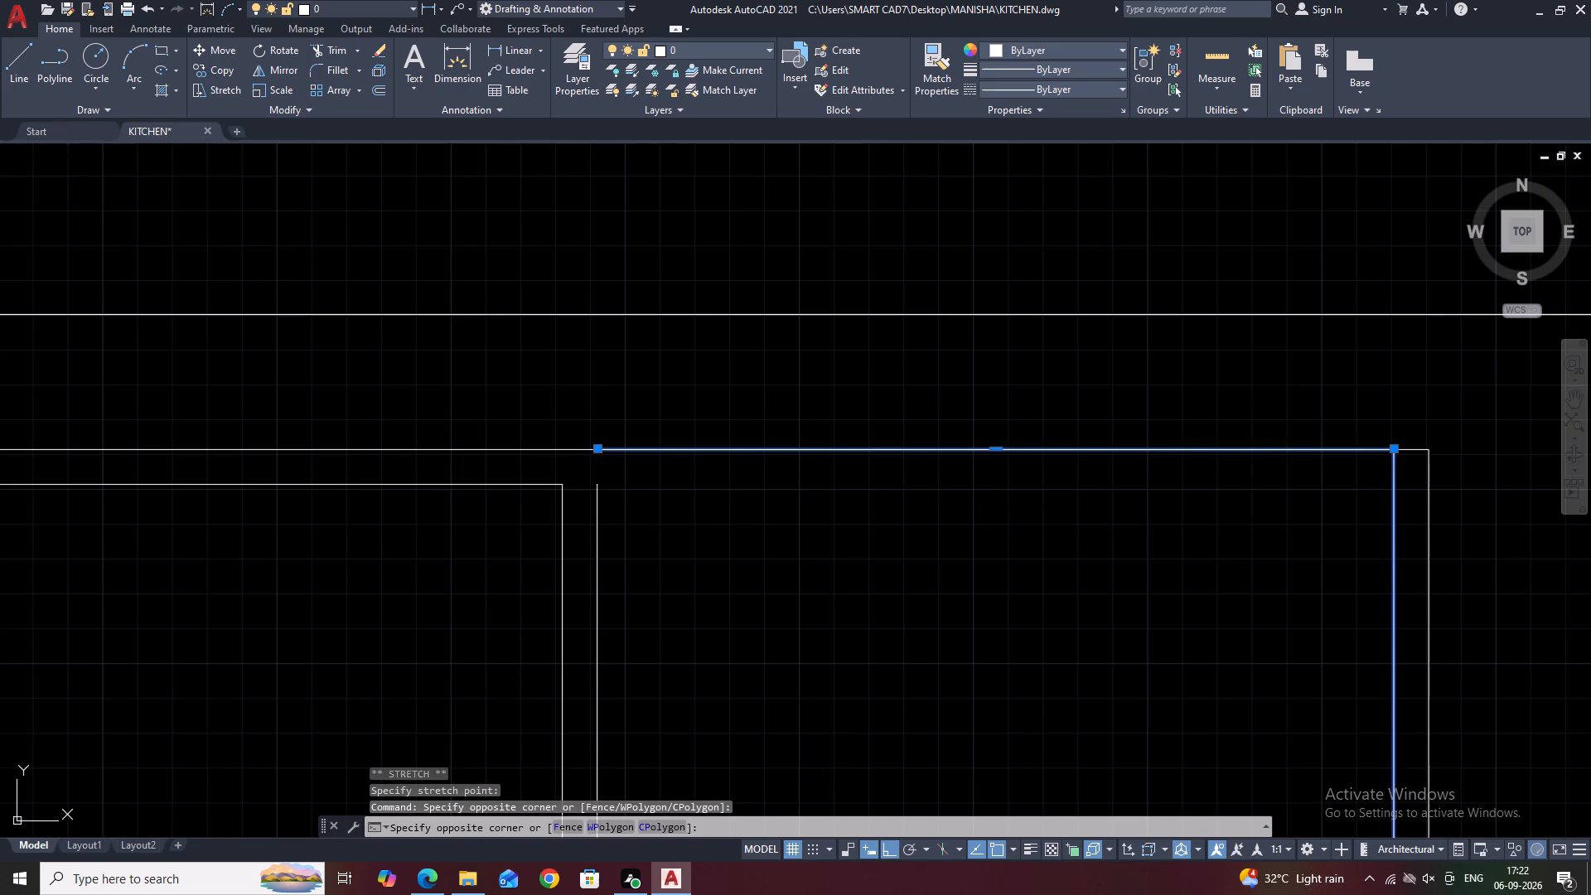
click(599, 505)
click(592, 488)
click(592, 472)
click(602, 491)
click(592, 481)
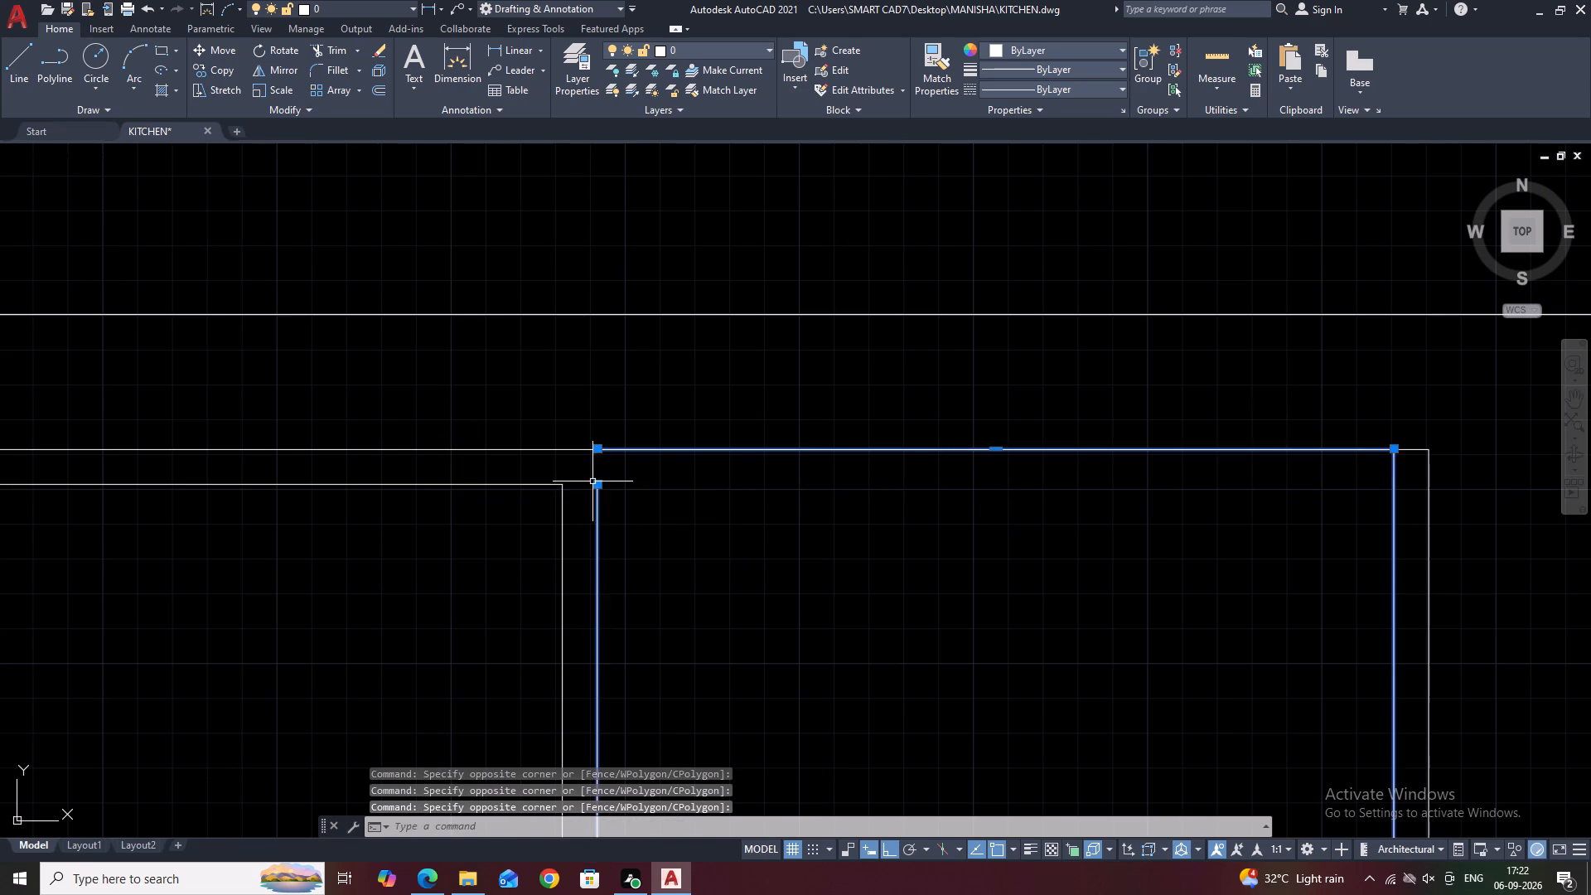
drag(597, 489, 595, 481)
click(595, 488)
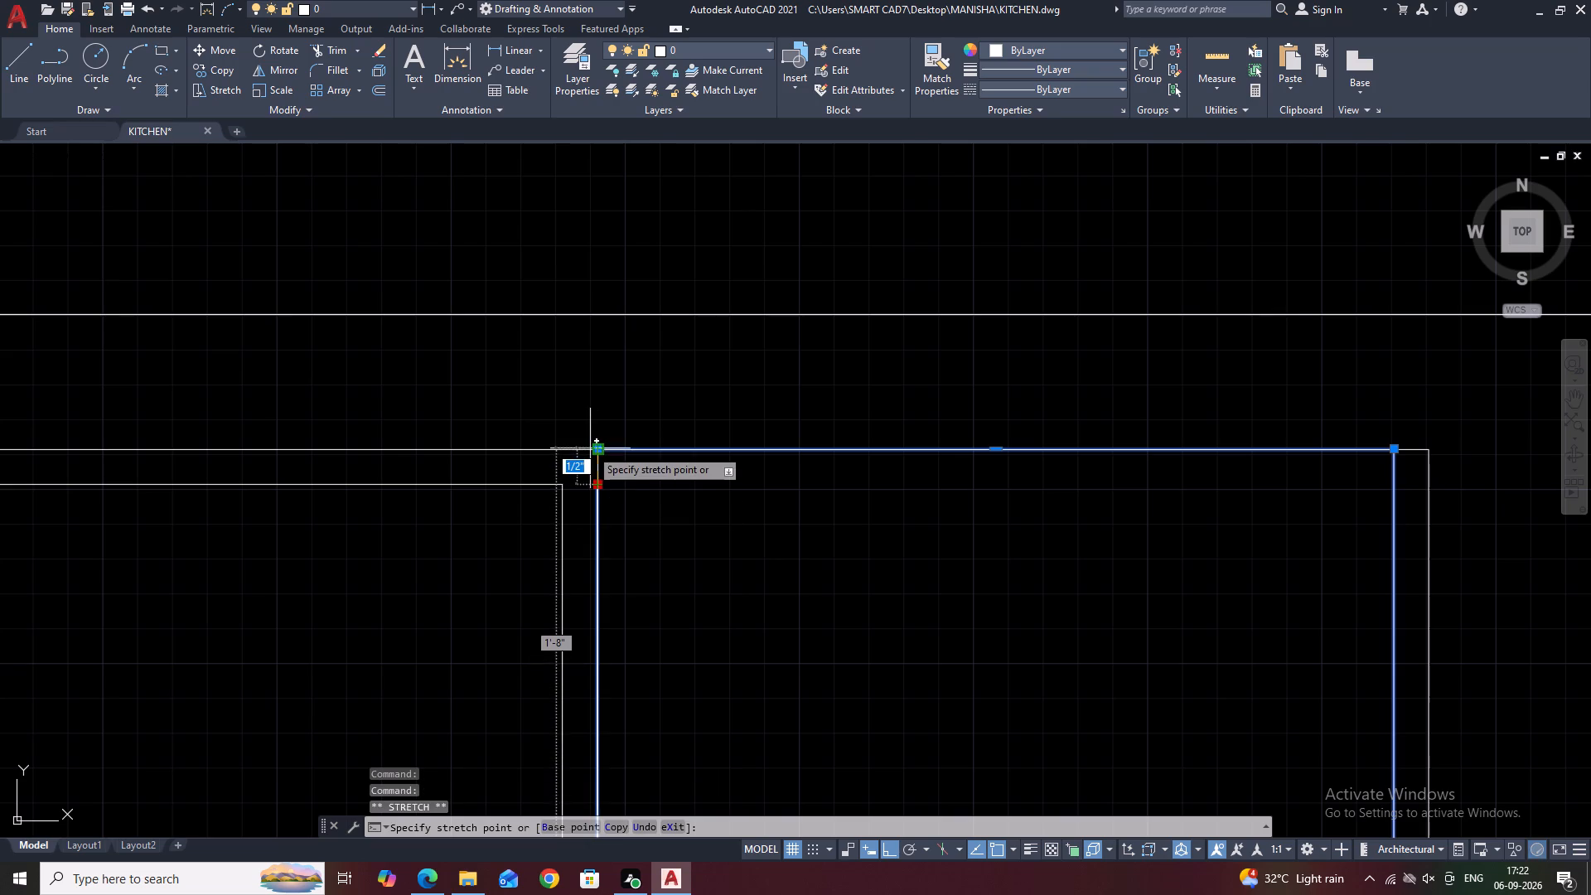
click(593, 448)
scroll(615, 440, down, 3)
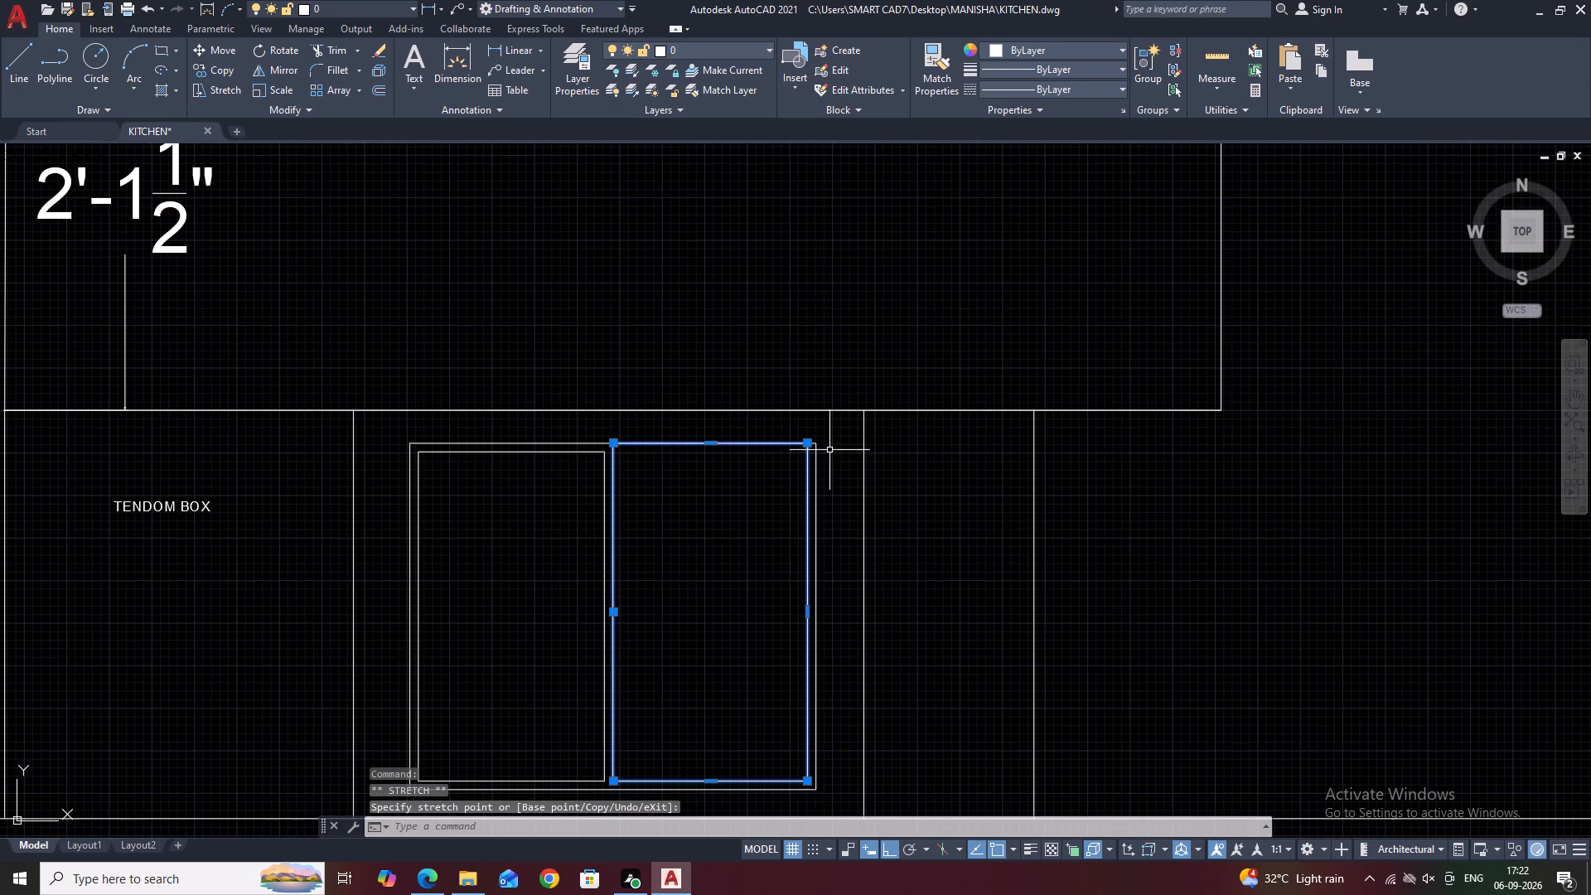
key(Escape)
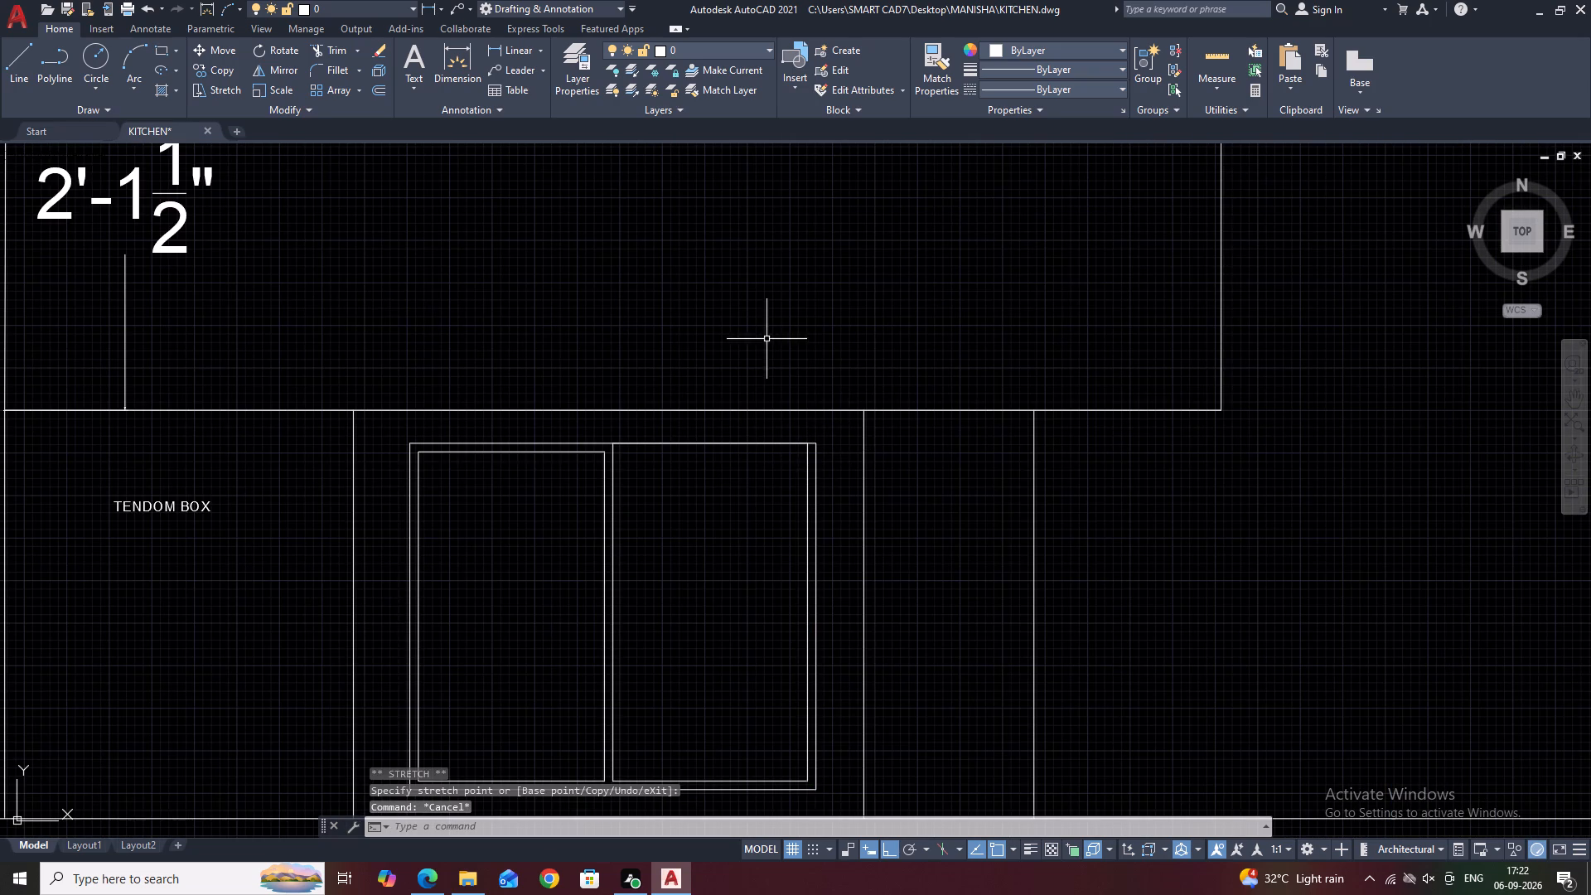
Trim away the right bay's top edge where it overlaps the outer outline.
scroll(599, 327, down, 1)
middle_drag(782, 522, 852, 525)
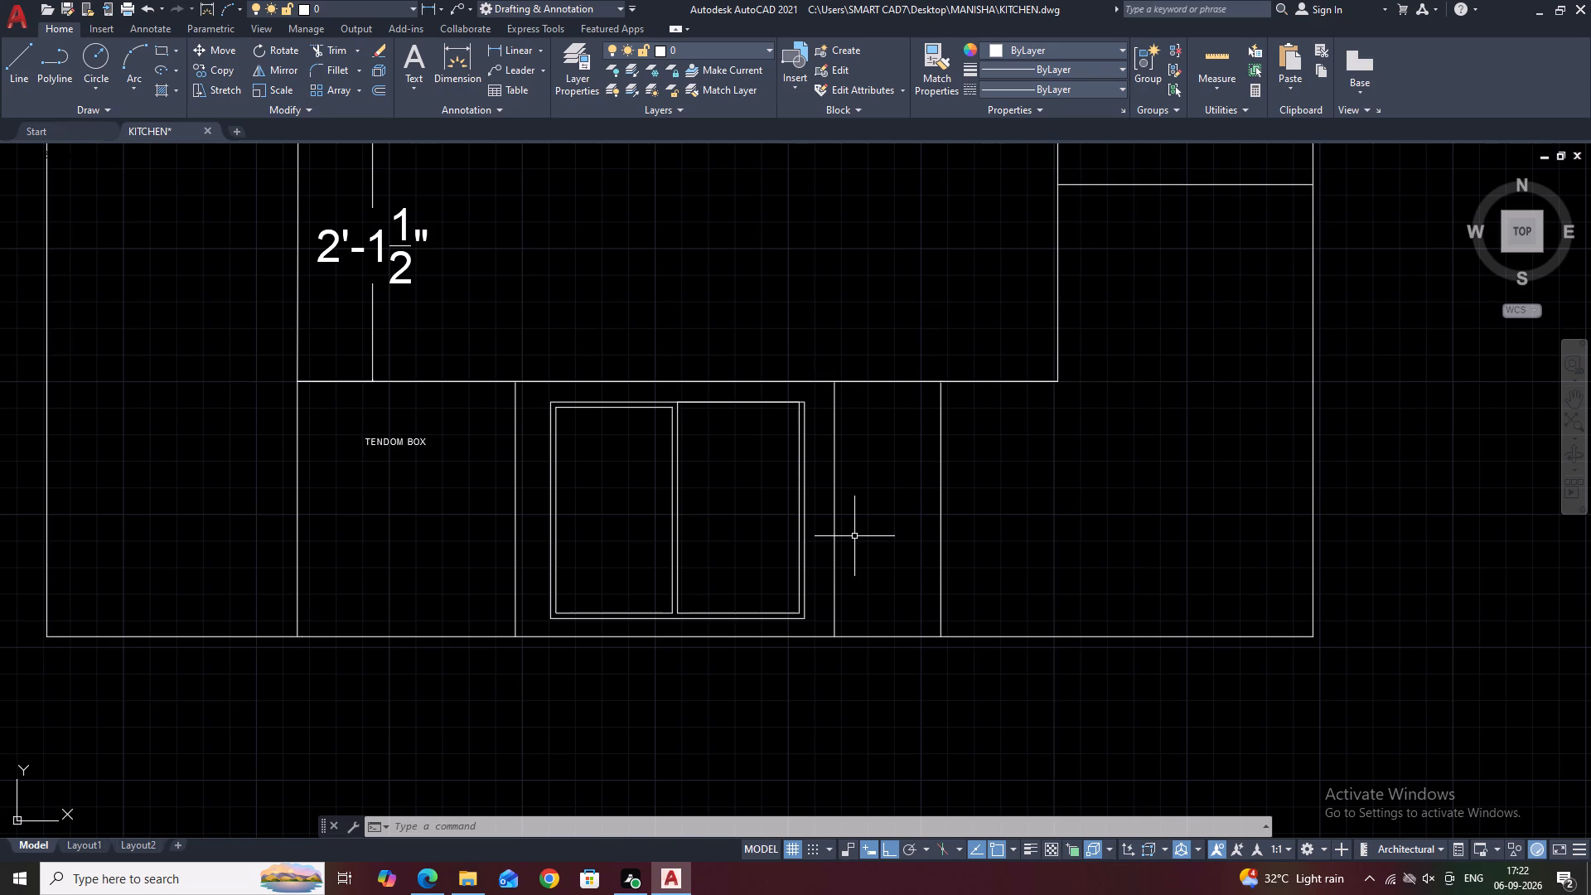
scroll(699, 415, up, 2)
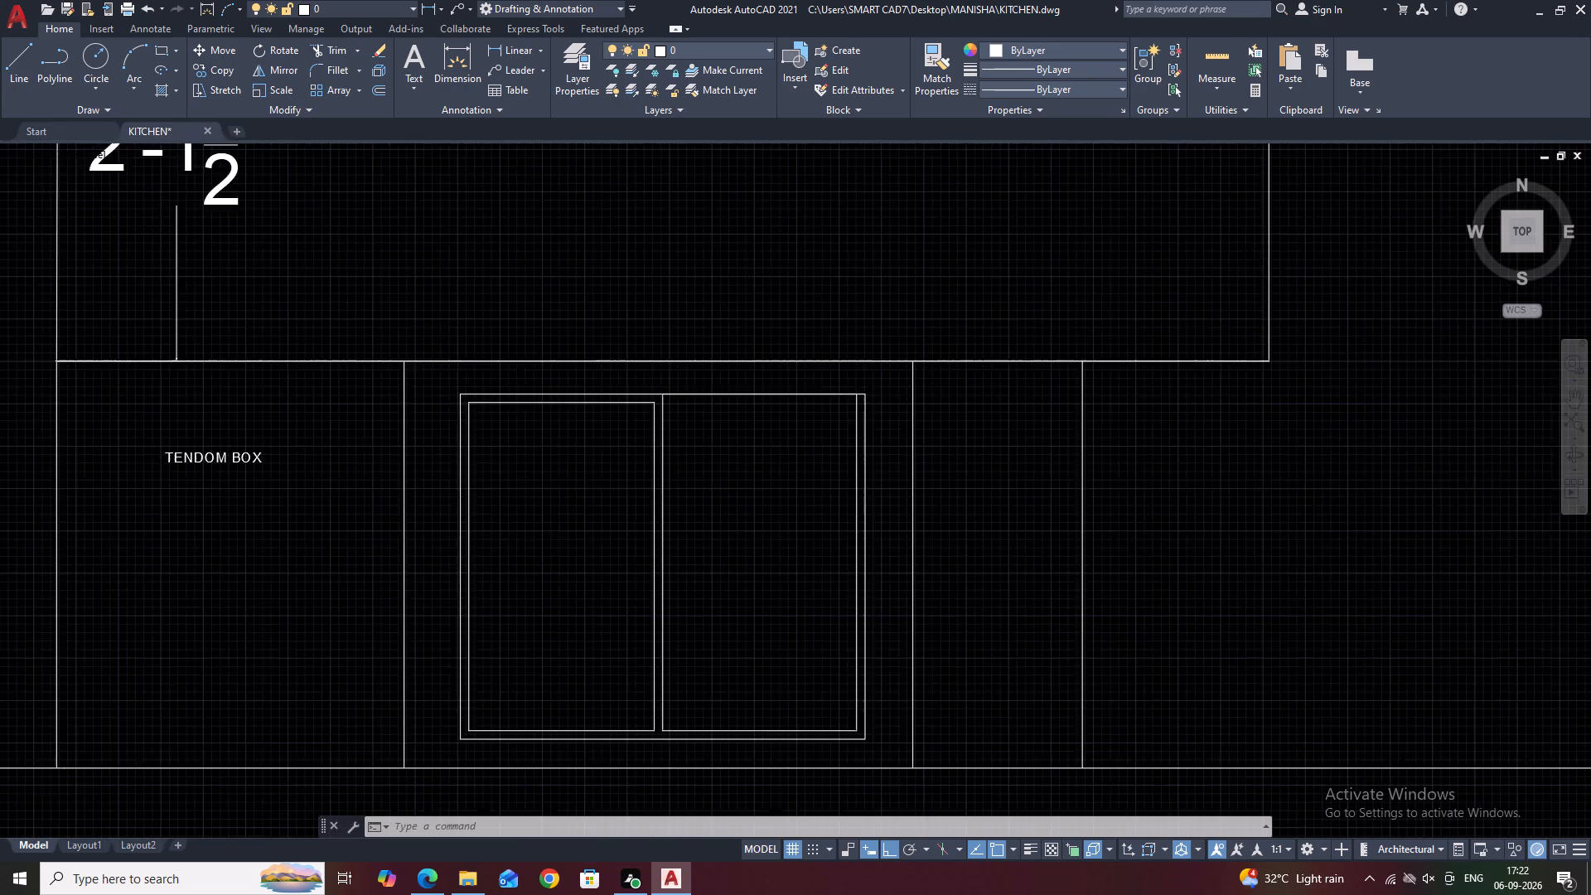
drag(617, 364, 635, 373)
click(976, 428)
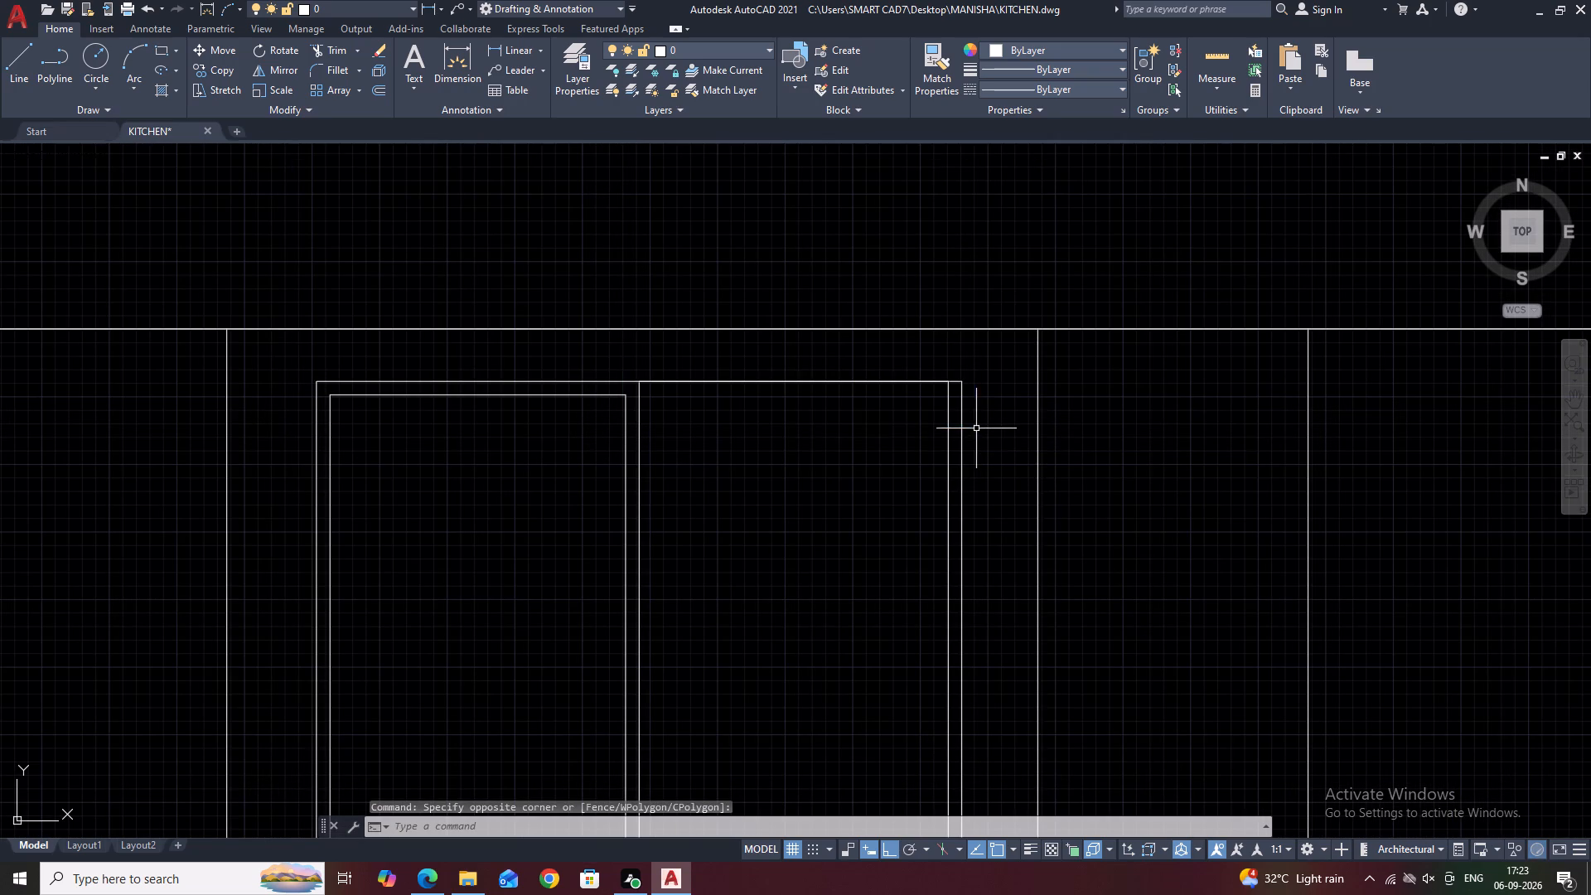
key(t)
key(r)
key(space)
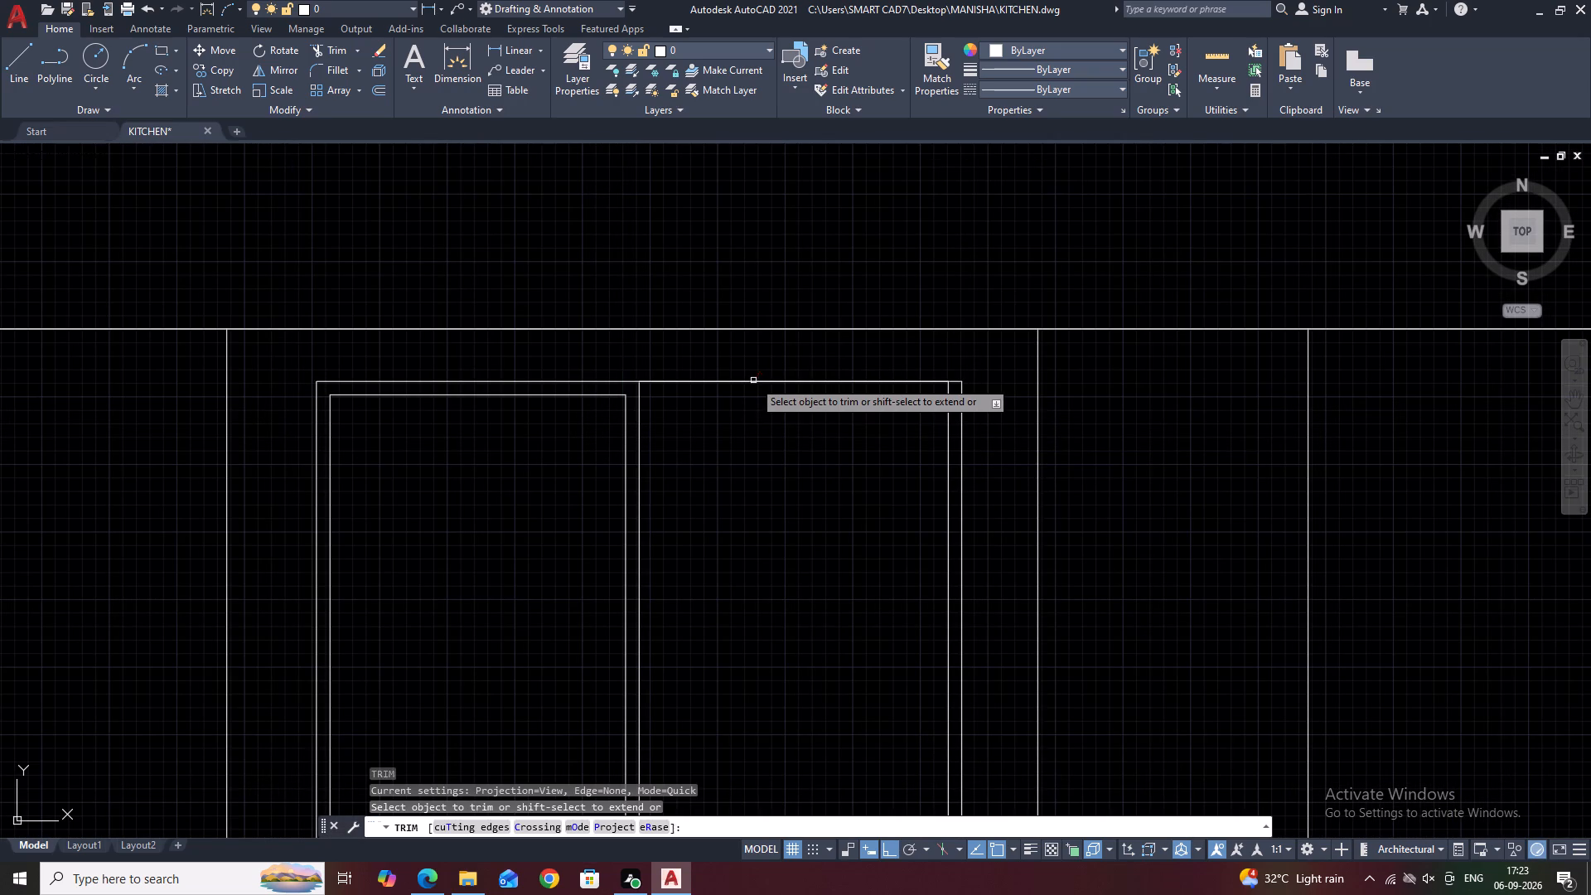
click(753, 381)
key(Escape)
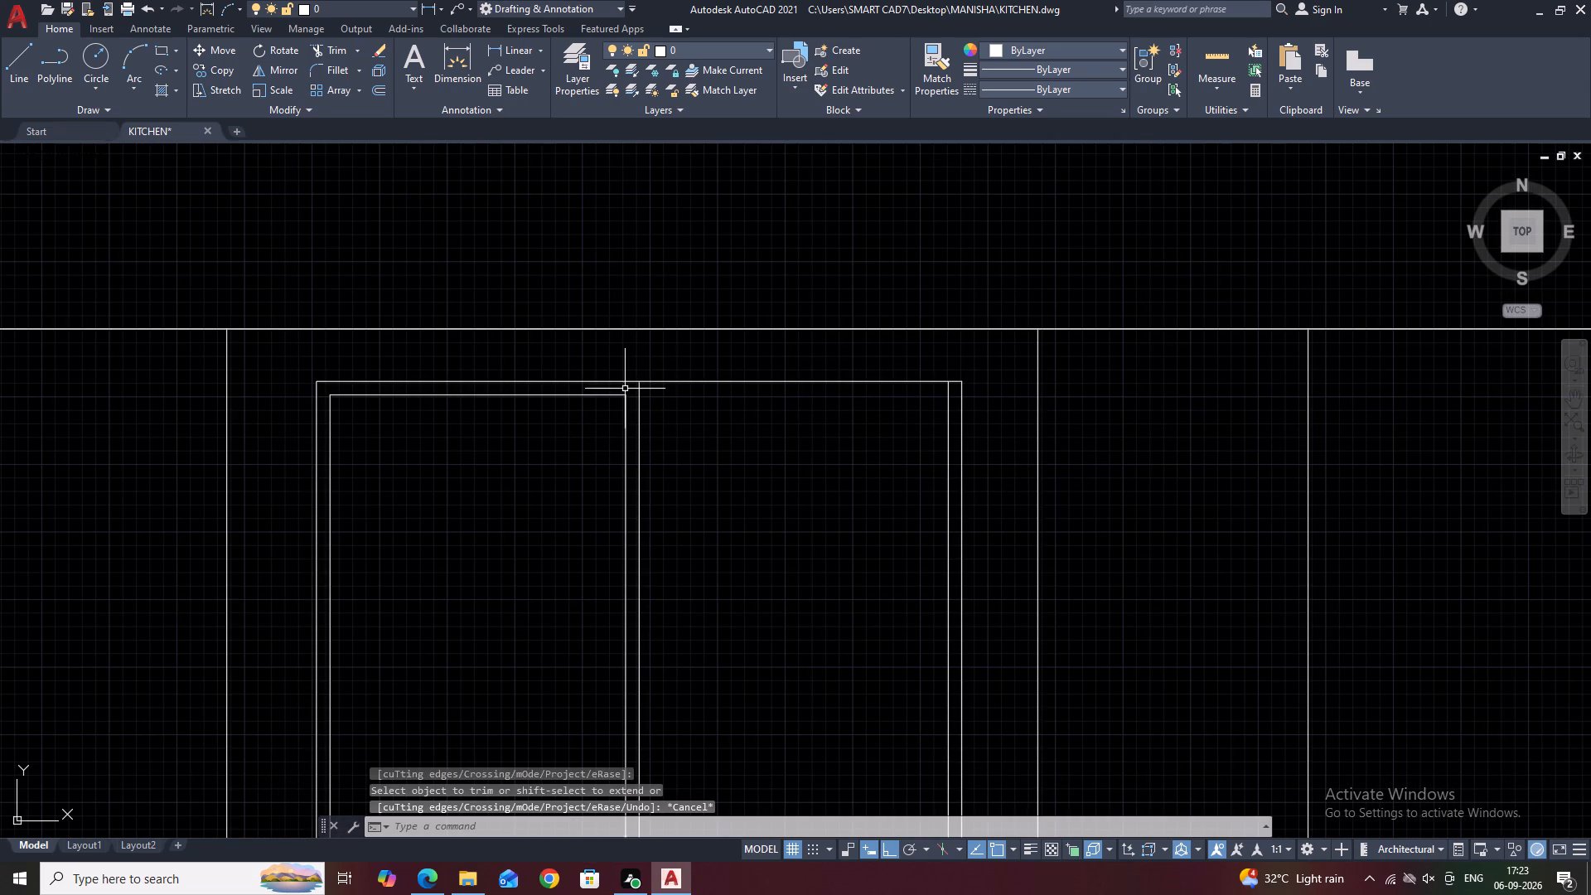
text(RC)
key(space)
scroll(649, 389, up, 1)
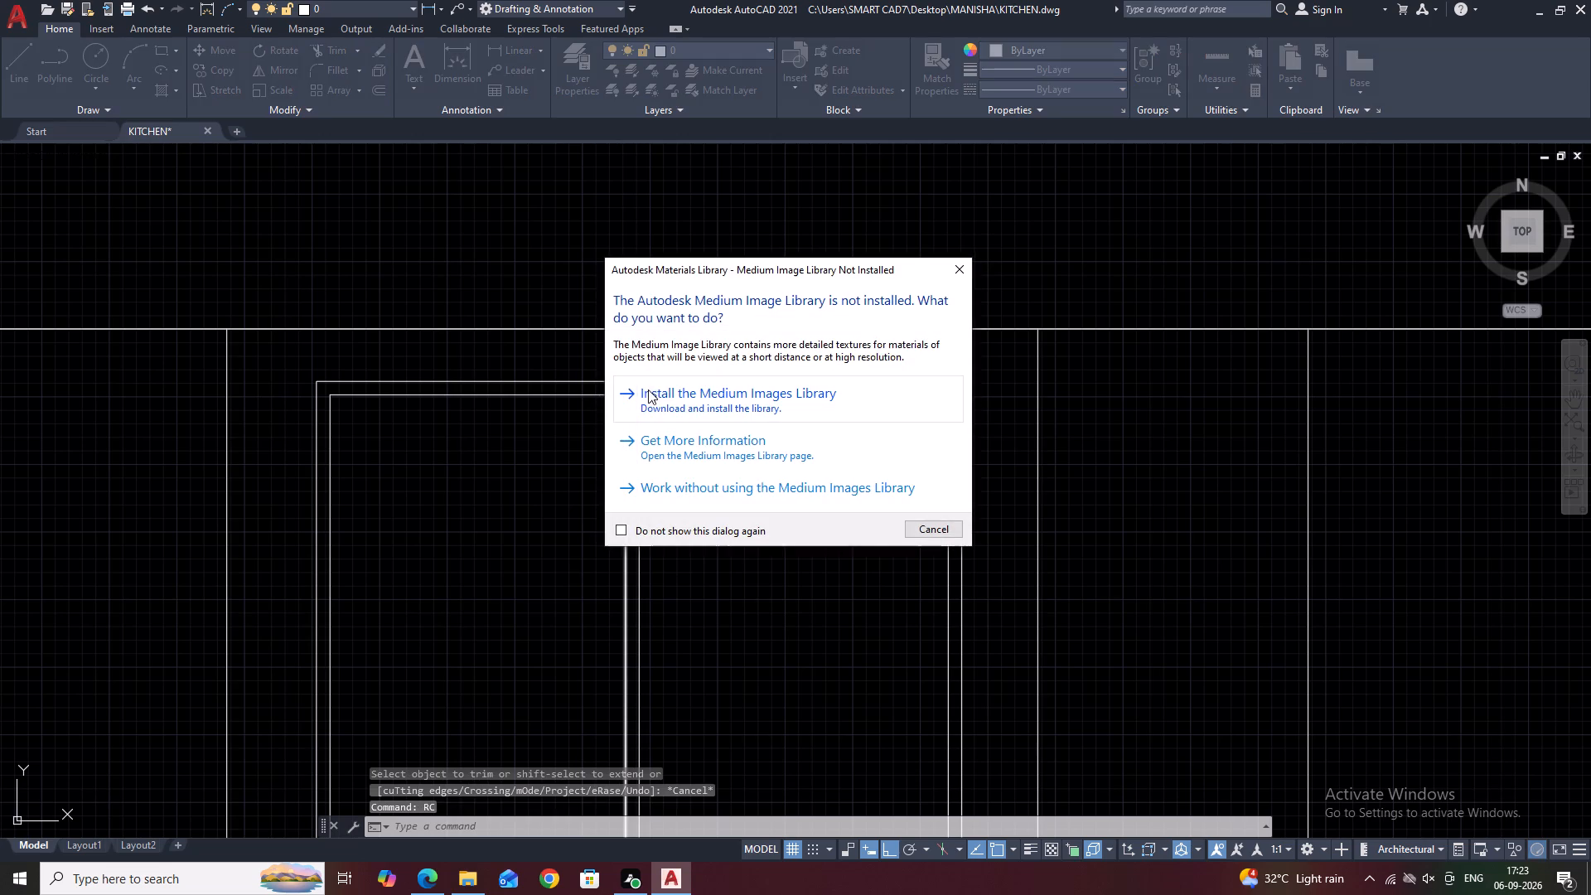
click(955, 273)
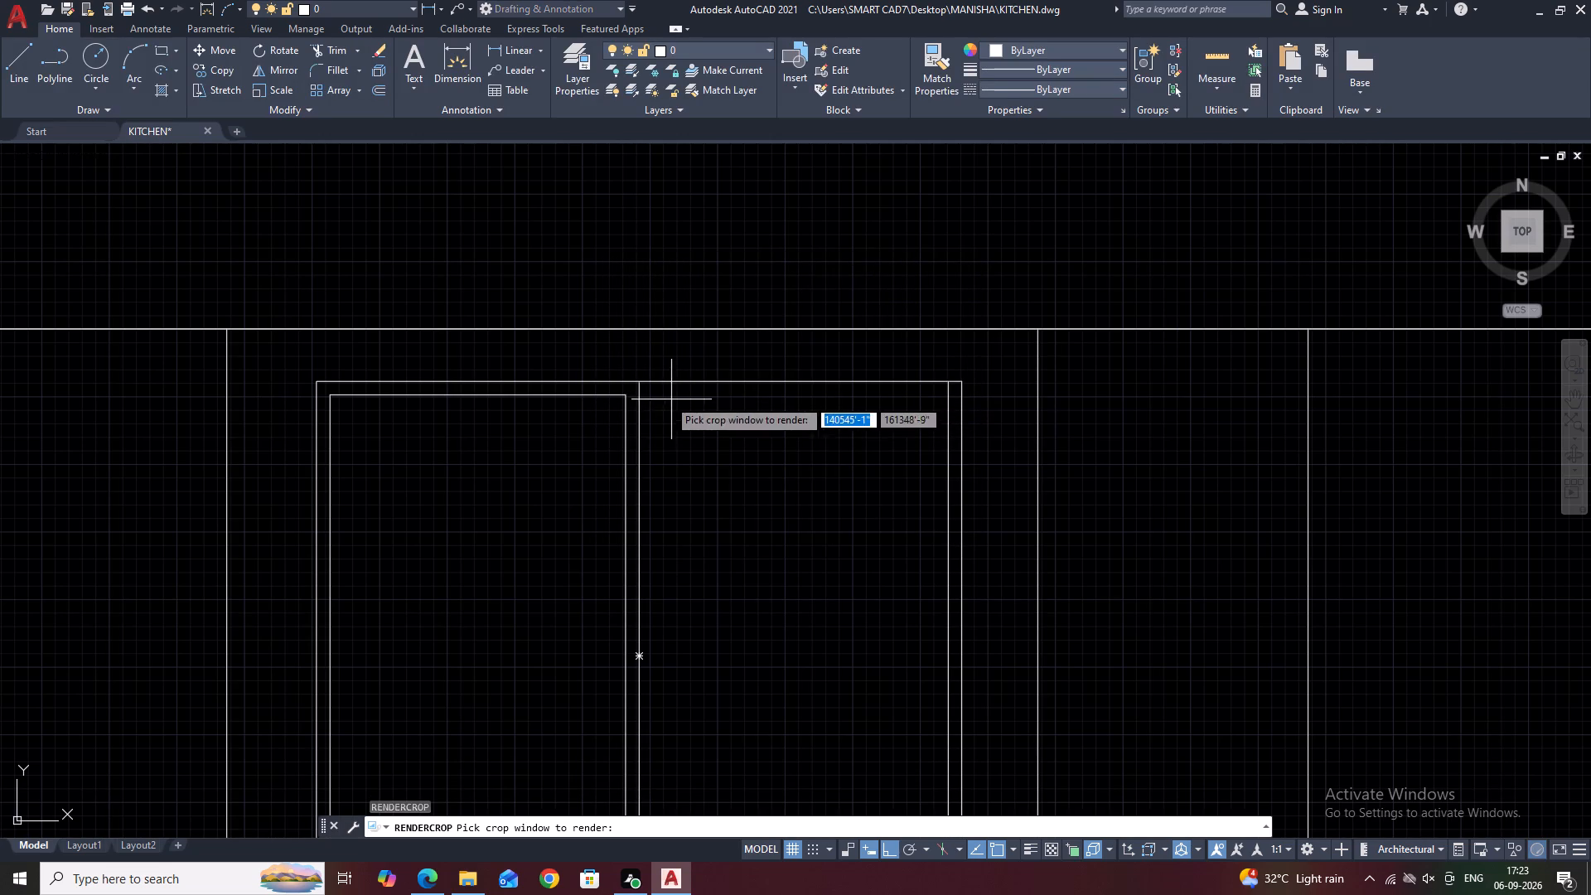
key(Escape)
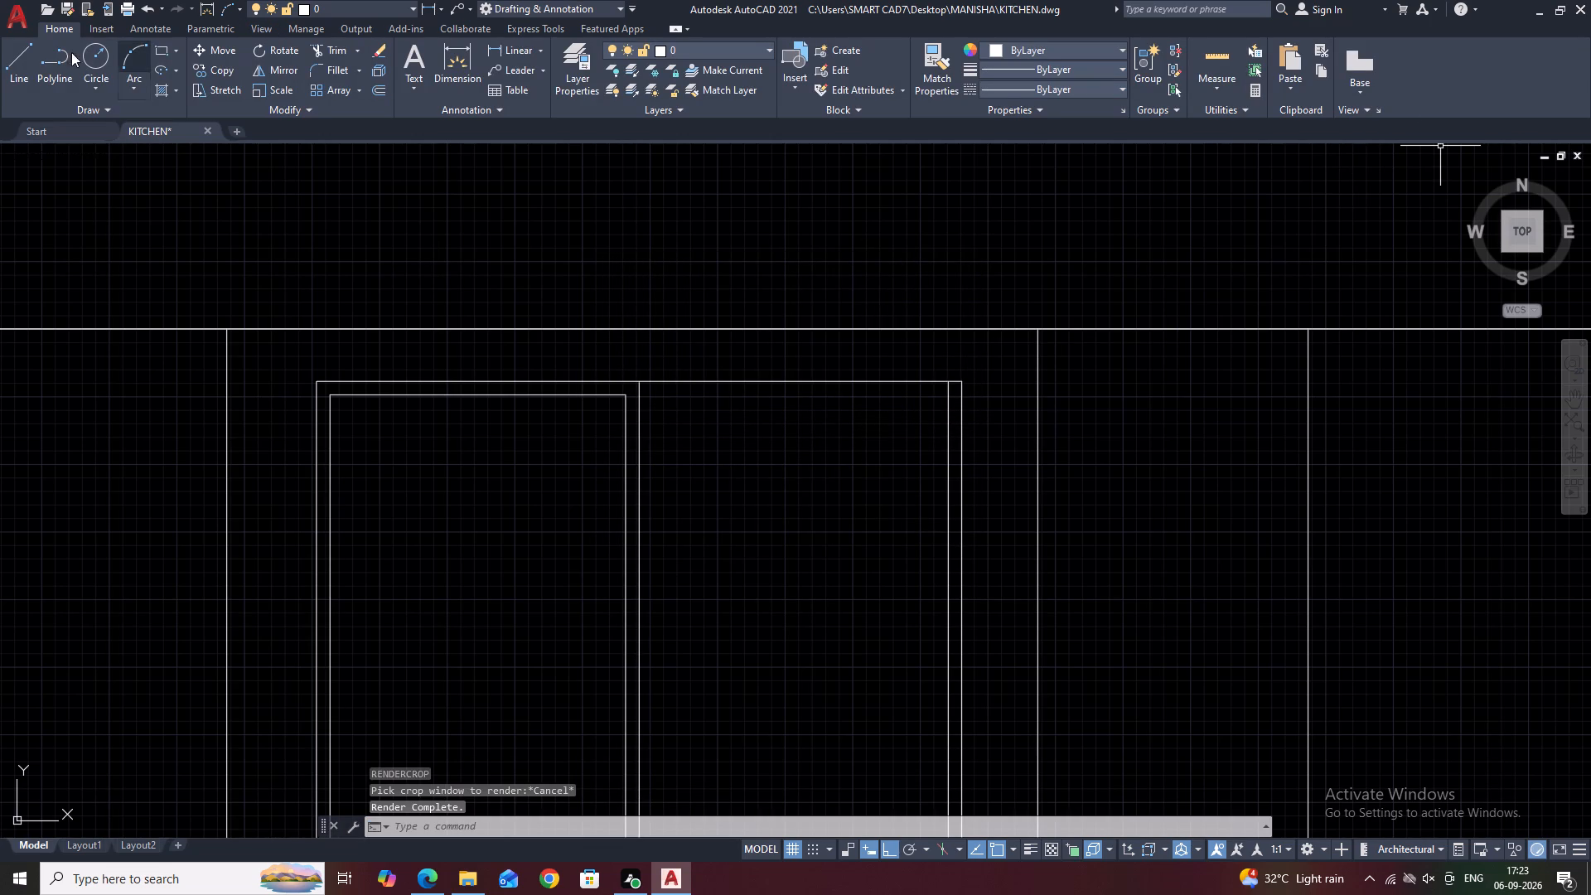
Save the drawing as KITCHEN in AutoCAD 2018 format, replacing the existing file.
click(8, 26)
click(49, 225)
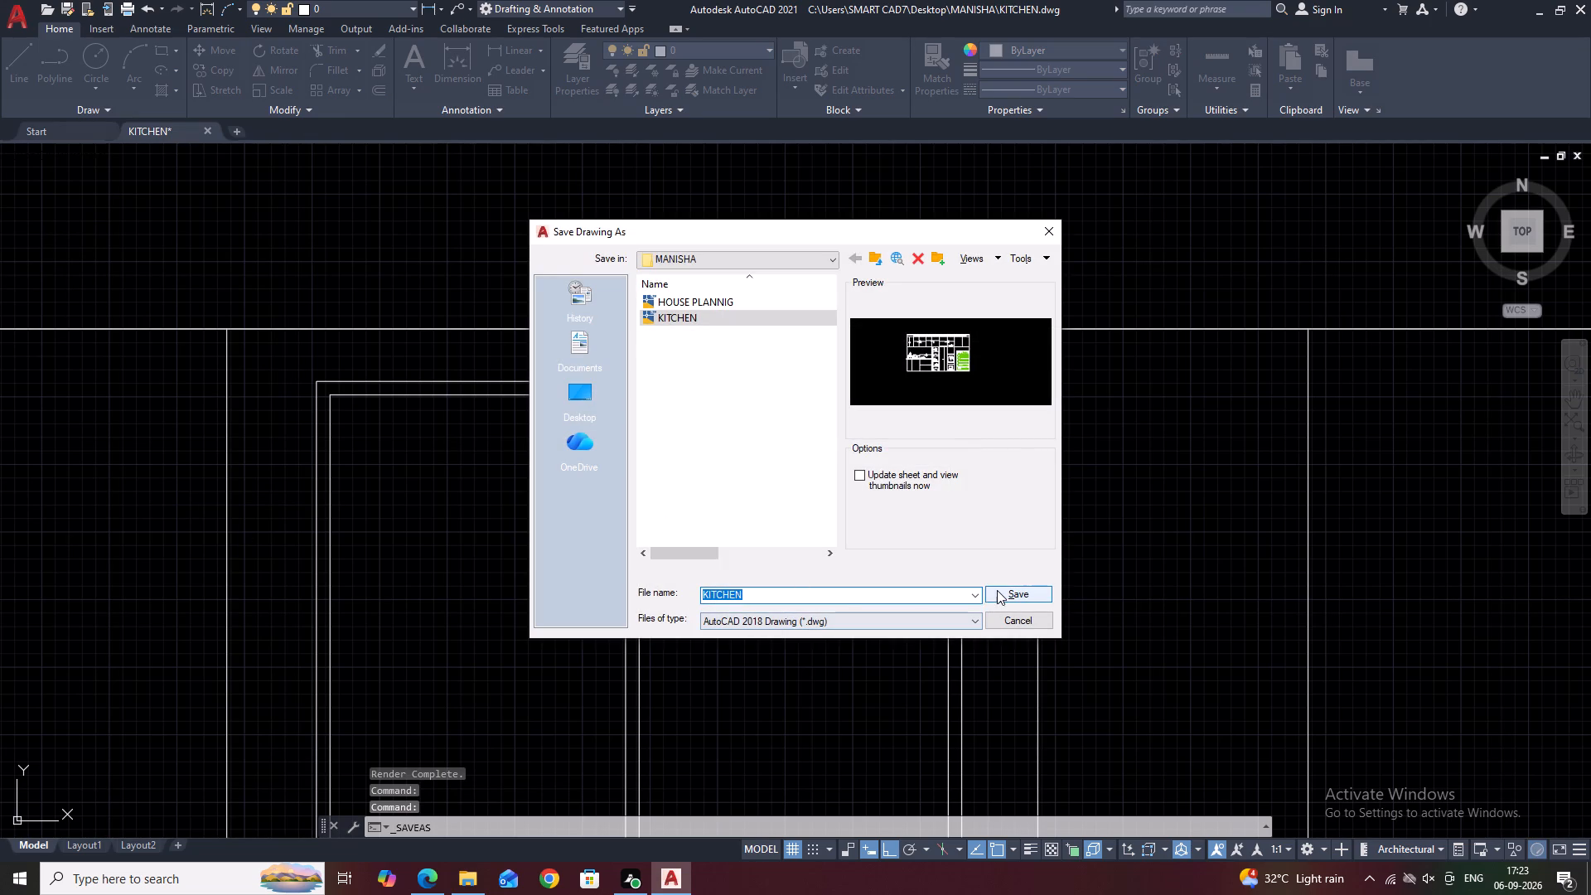
click(1007, 593)
click(776, 479)
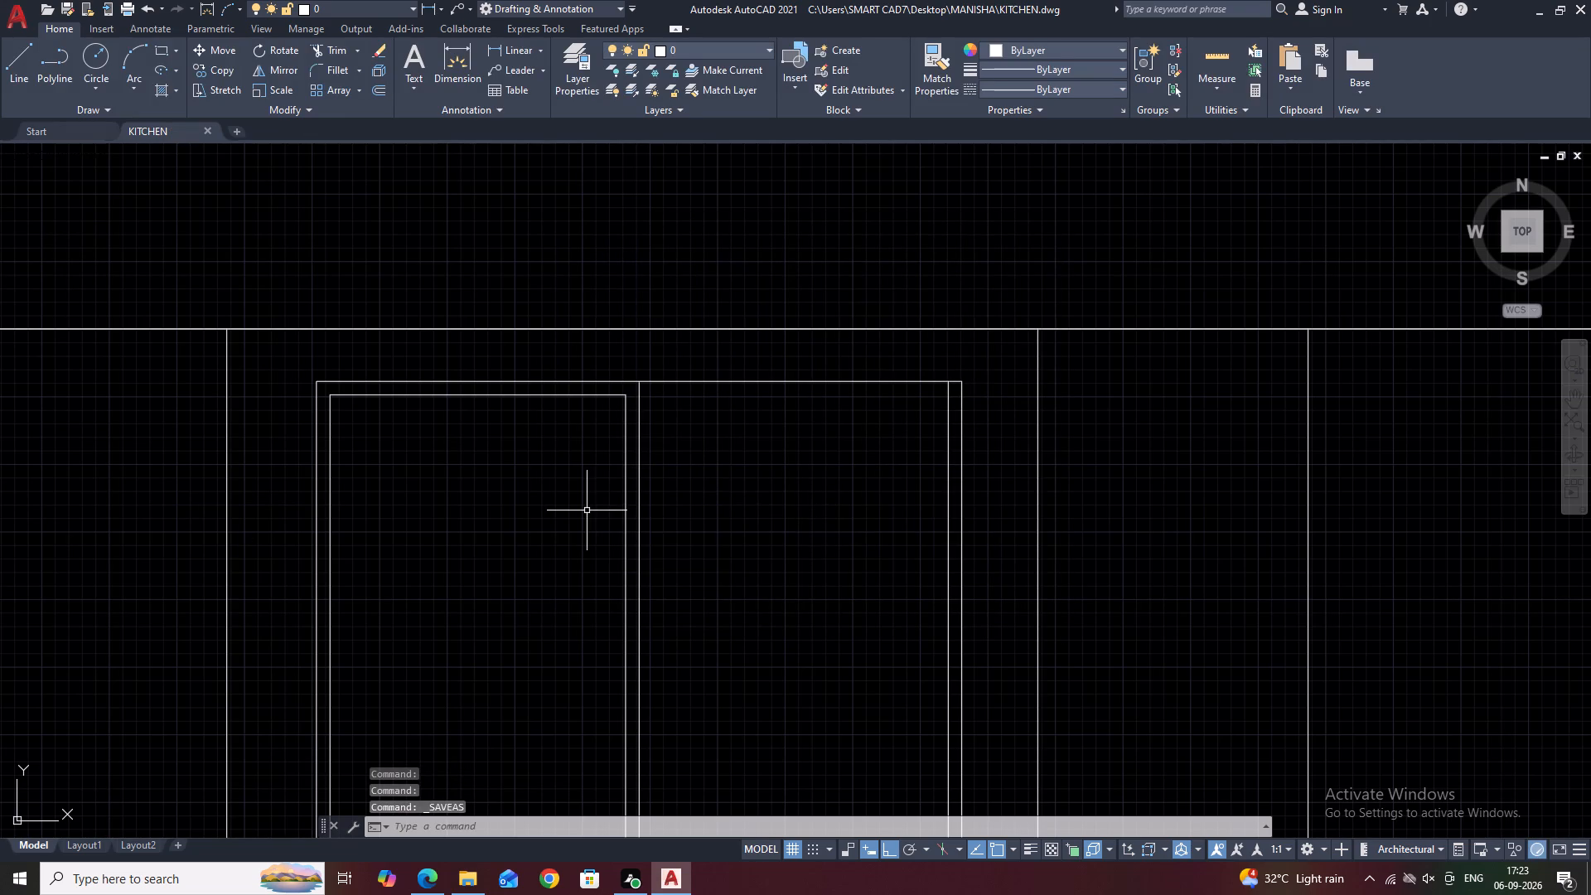
Draw a rectangle about 11 1/2" by 5" across the top of the right bay, starting at the divider's upper end.
text(REC)
key(space)
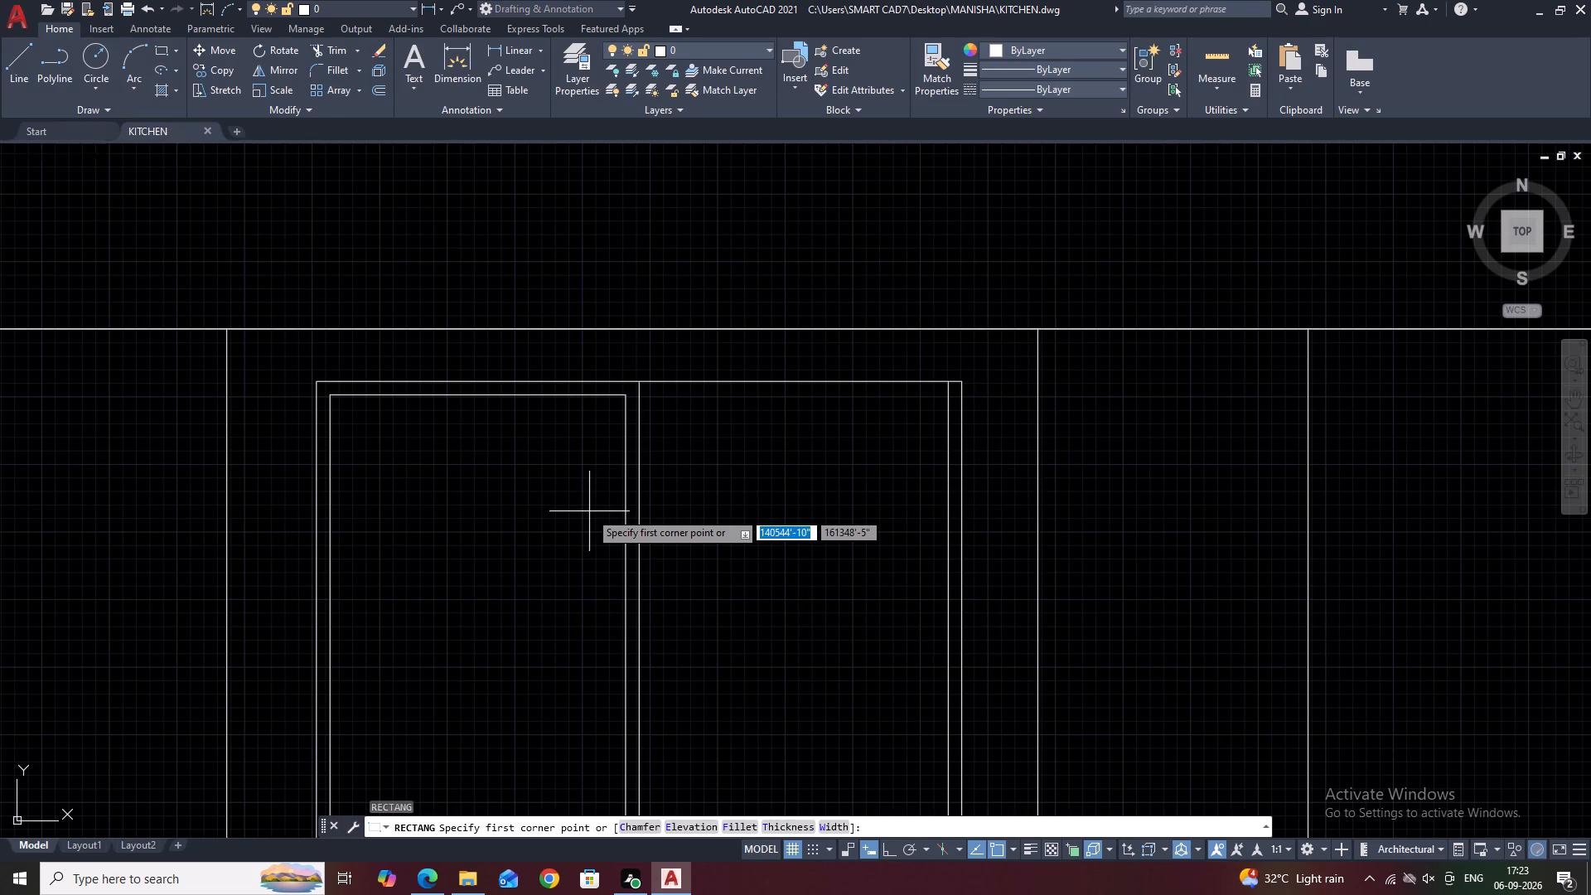
click(641, 384)
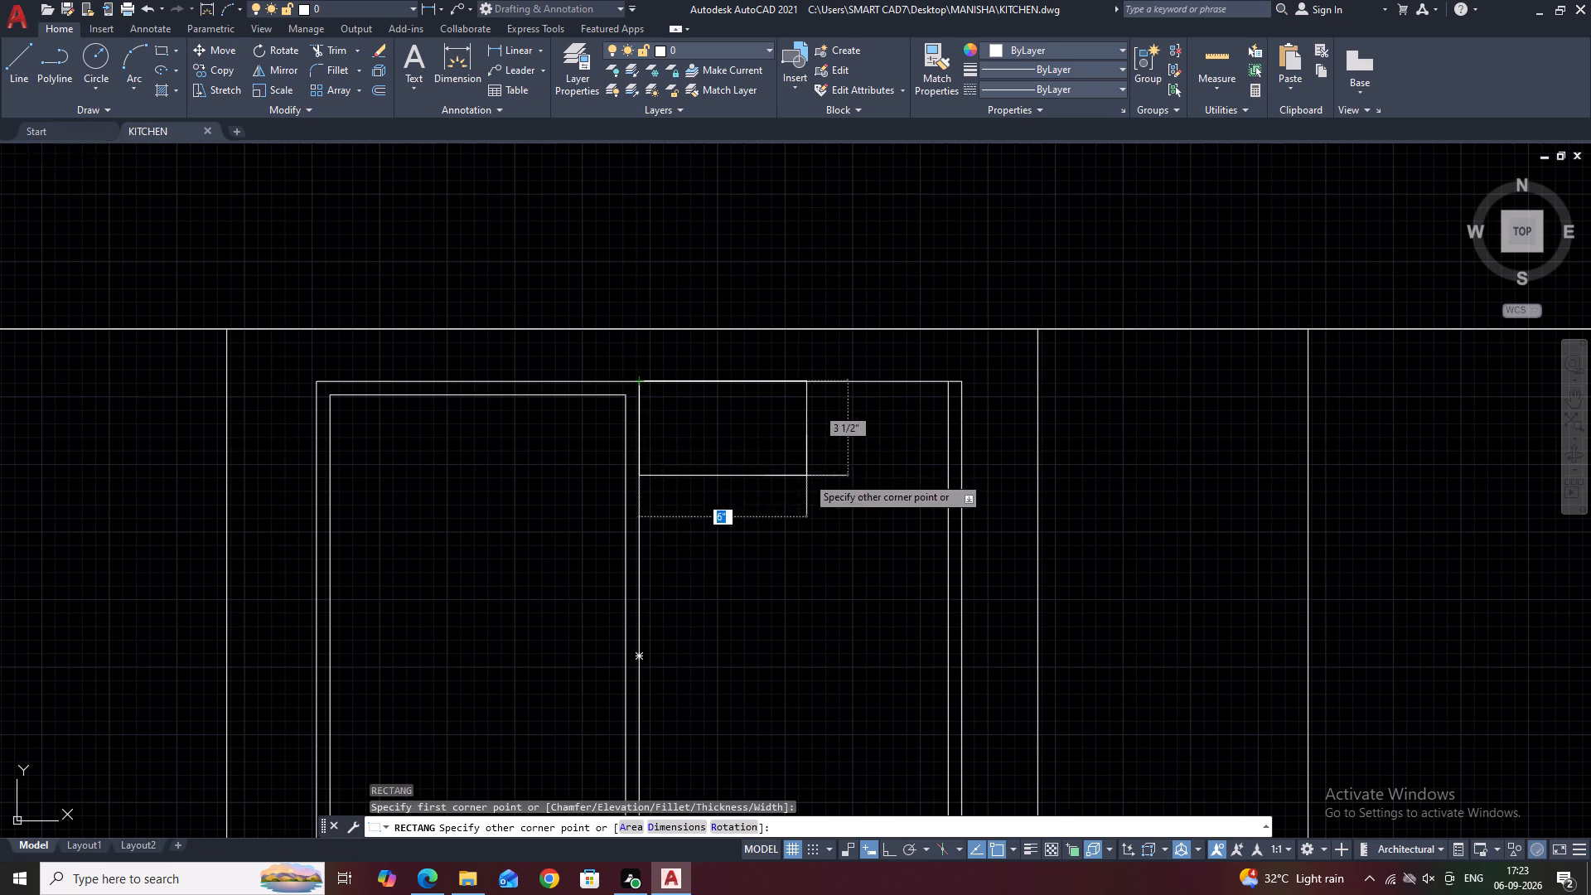
click(948, 514)
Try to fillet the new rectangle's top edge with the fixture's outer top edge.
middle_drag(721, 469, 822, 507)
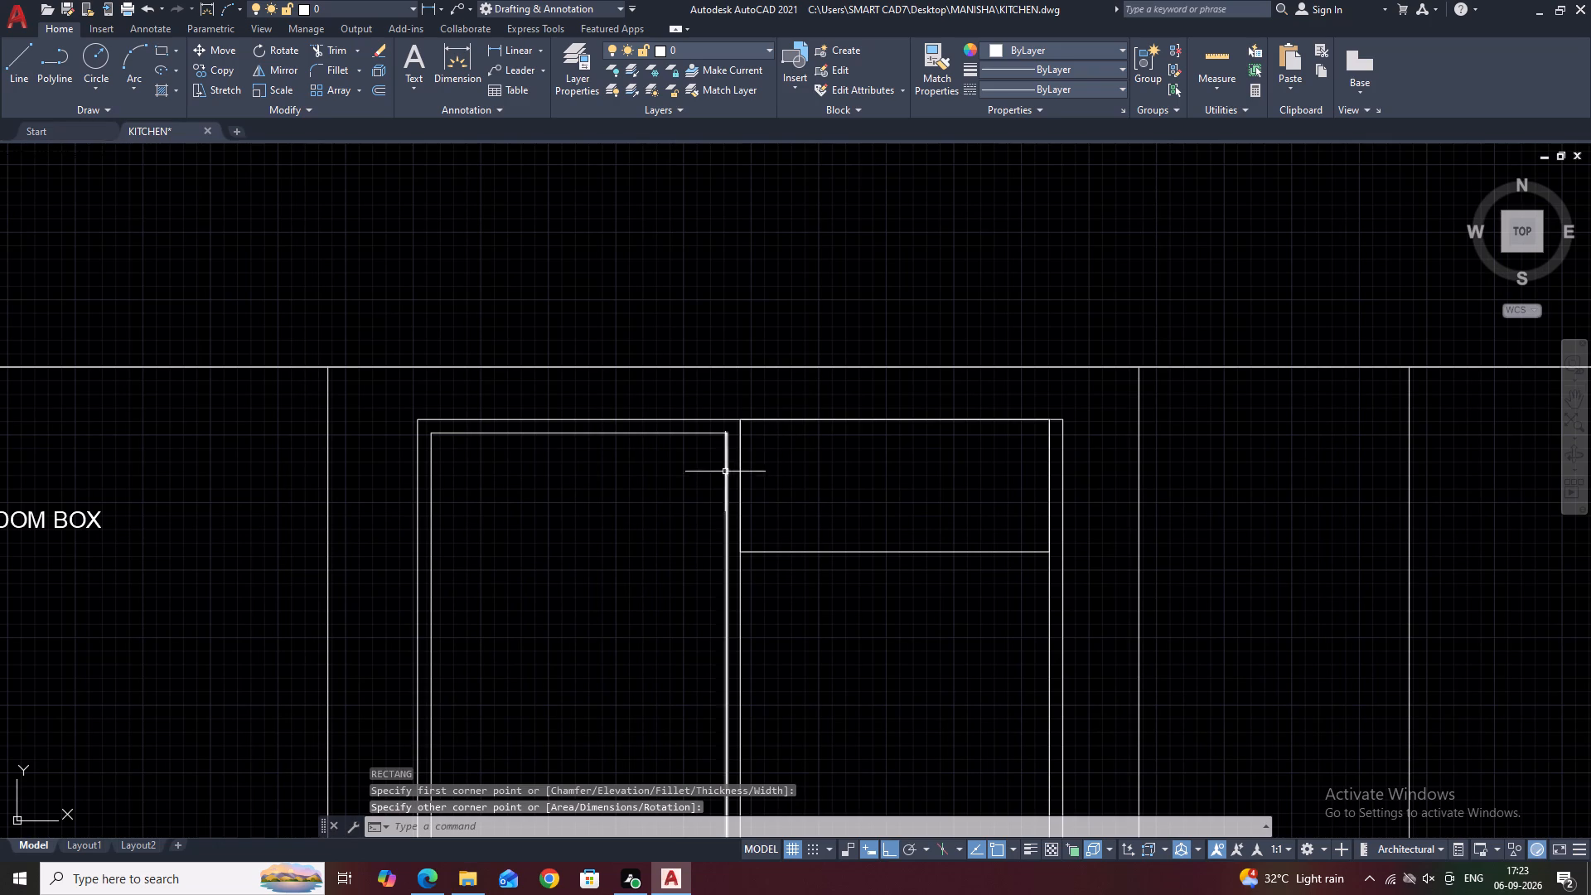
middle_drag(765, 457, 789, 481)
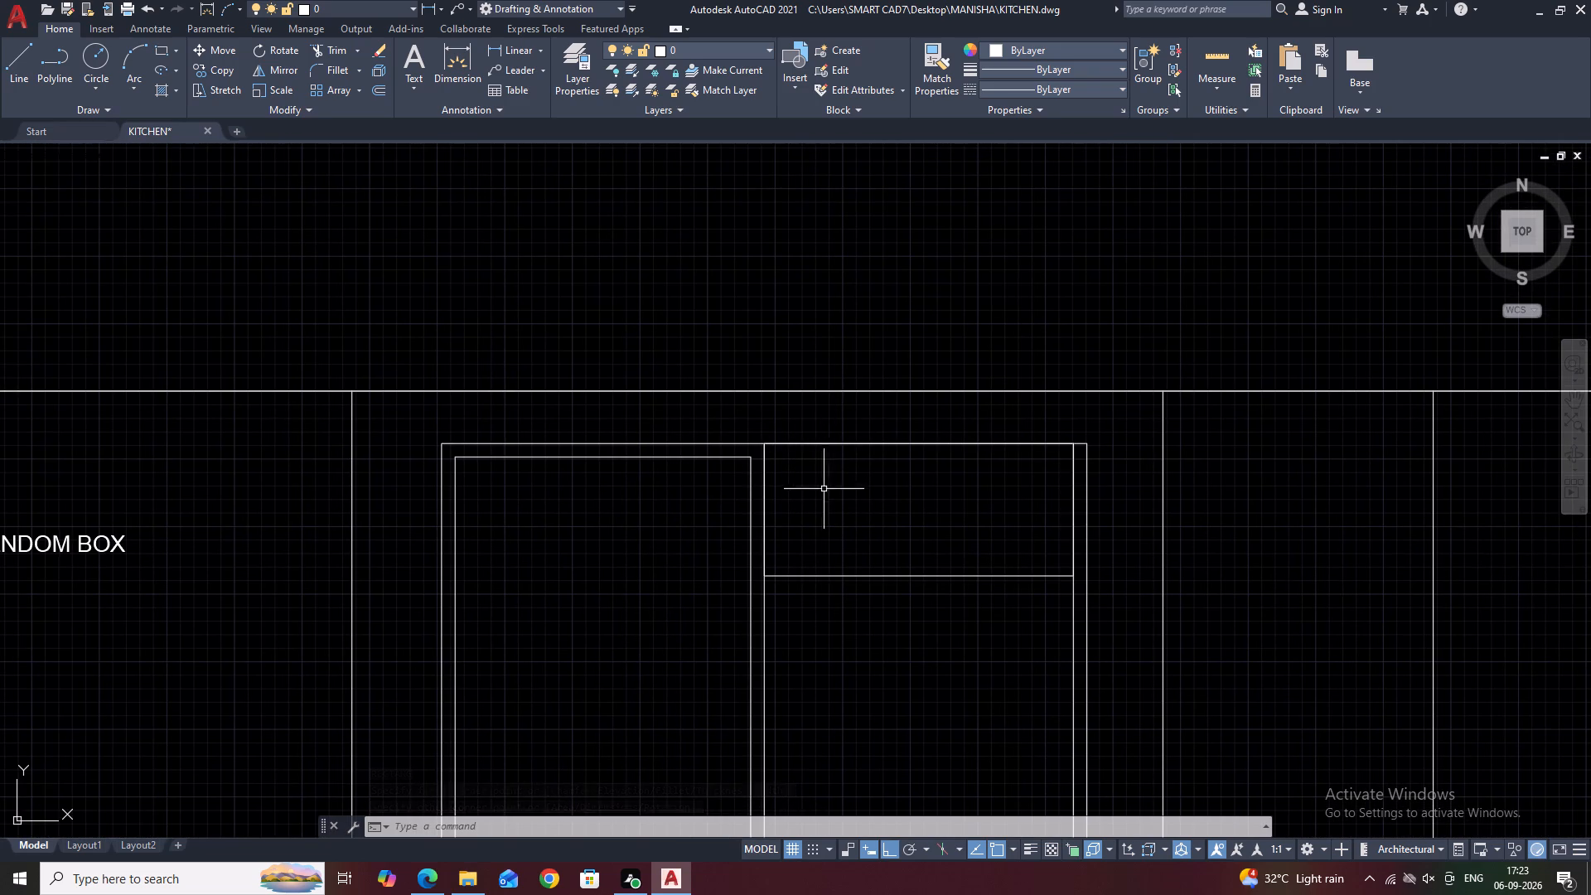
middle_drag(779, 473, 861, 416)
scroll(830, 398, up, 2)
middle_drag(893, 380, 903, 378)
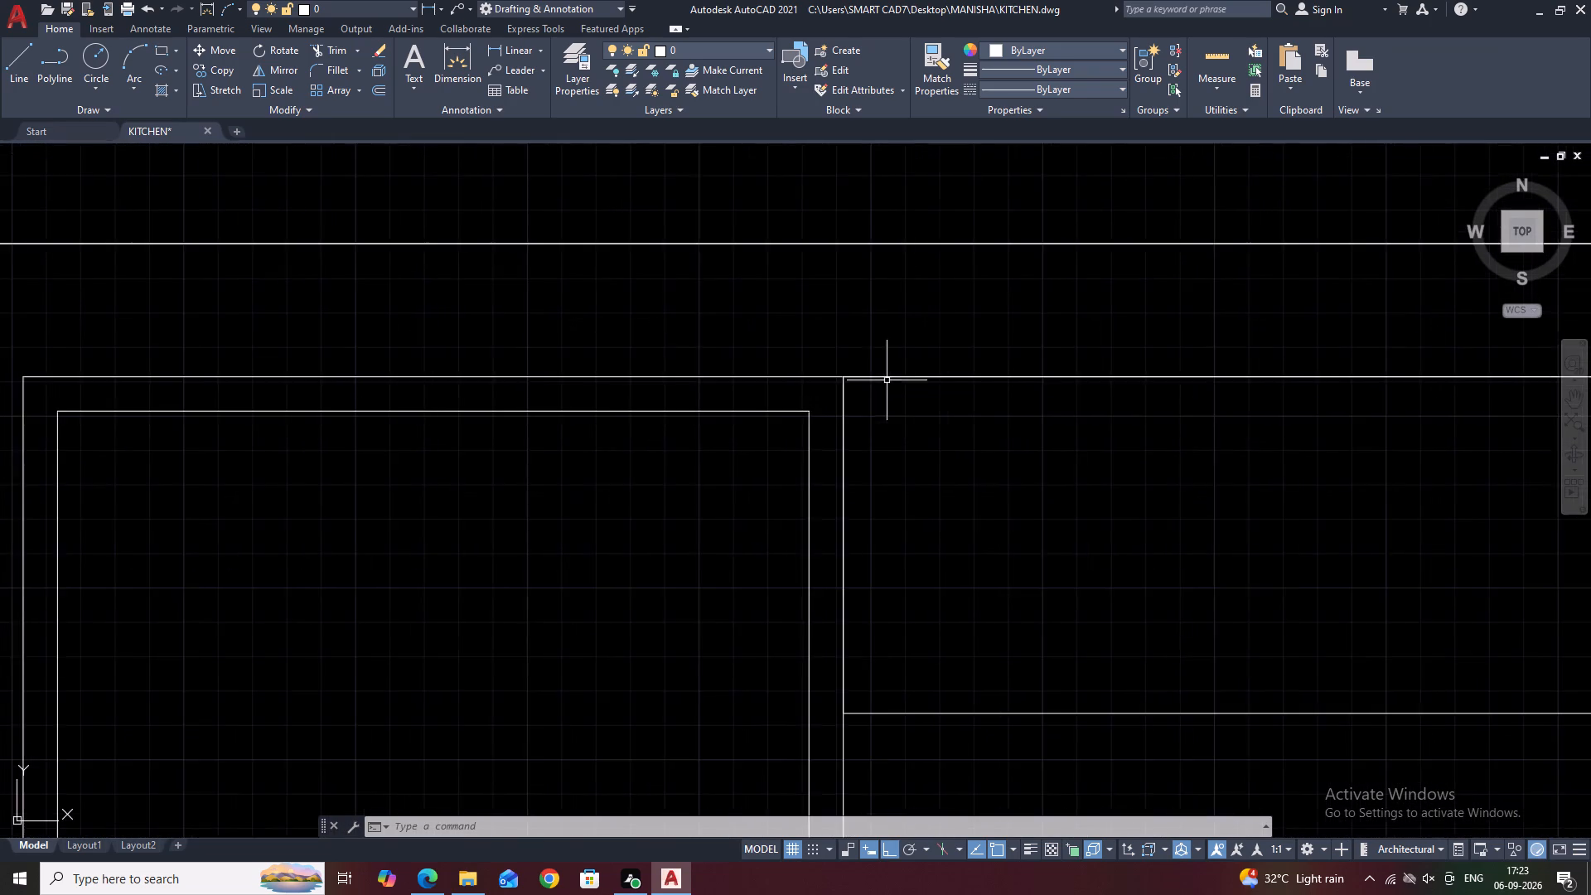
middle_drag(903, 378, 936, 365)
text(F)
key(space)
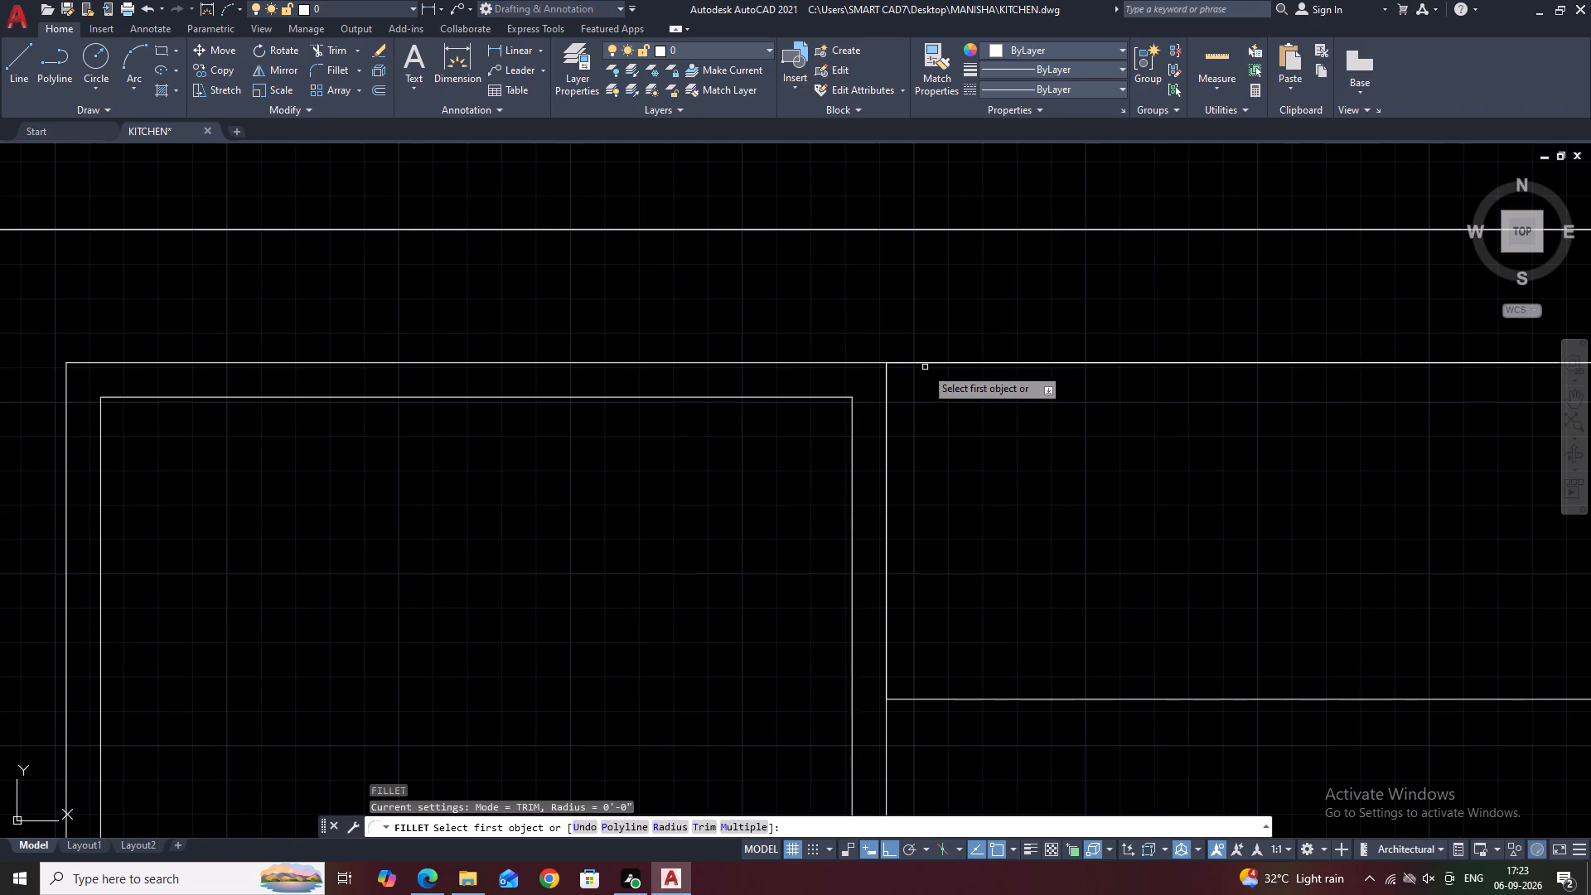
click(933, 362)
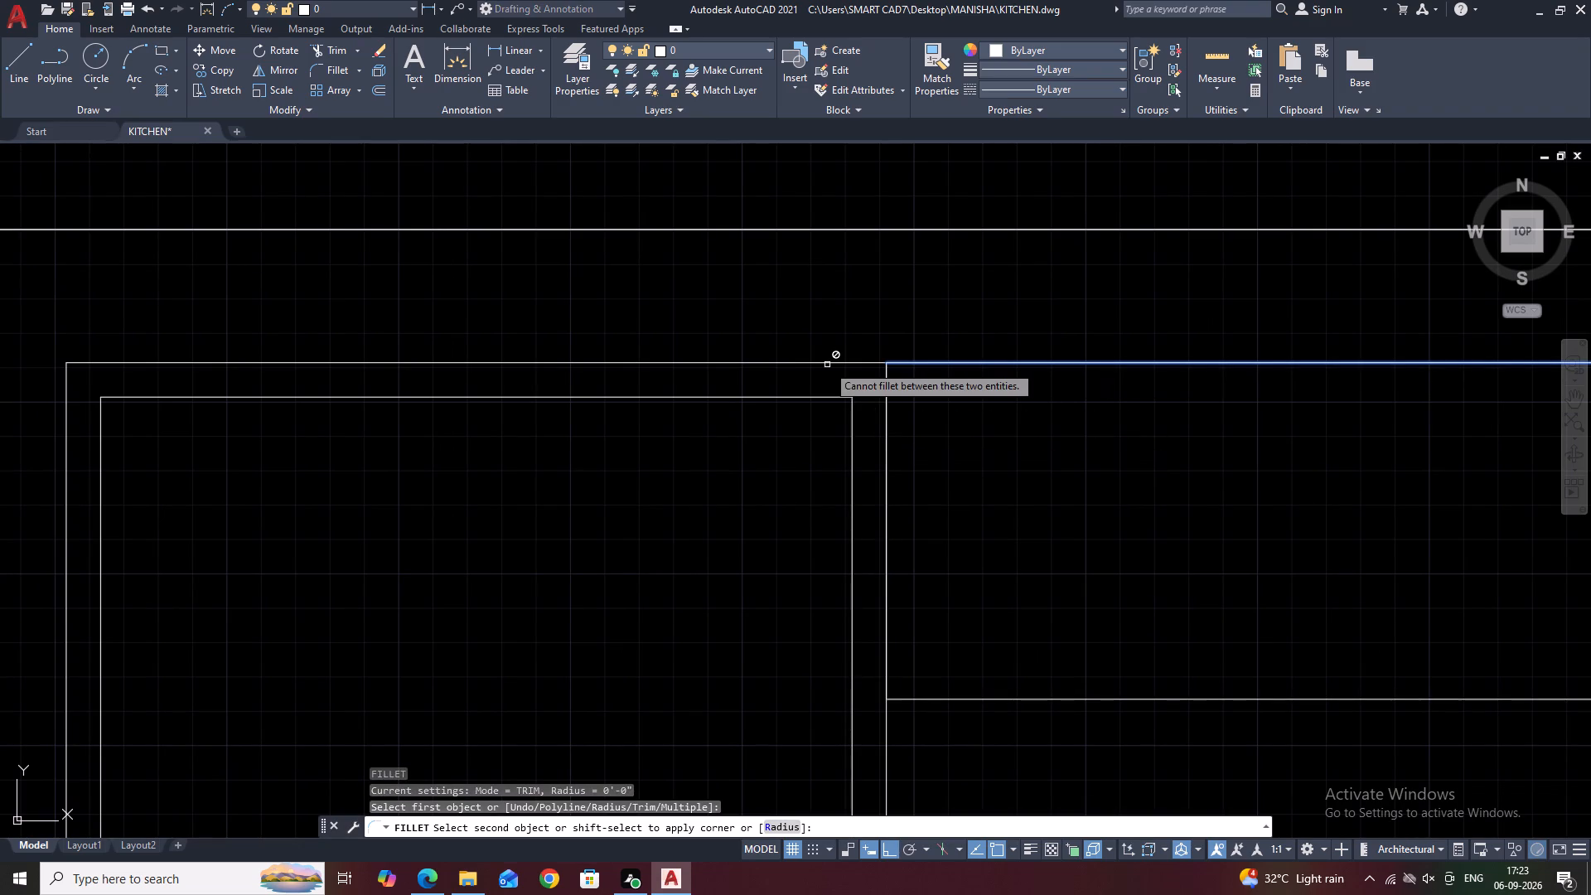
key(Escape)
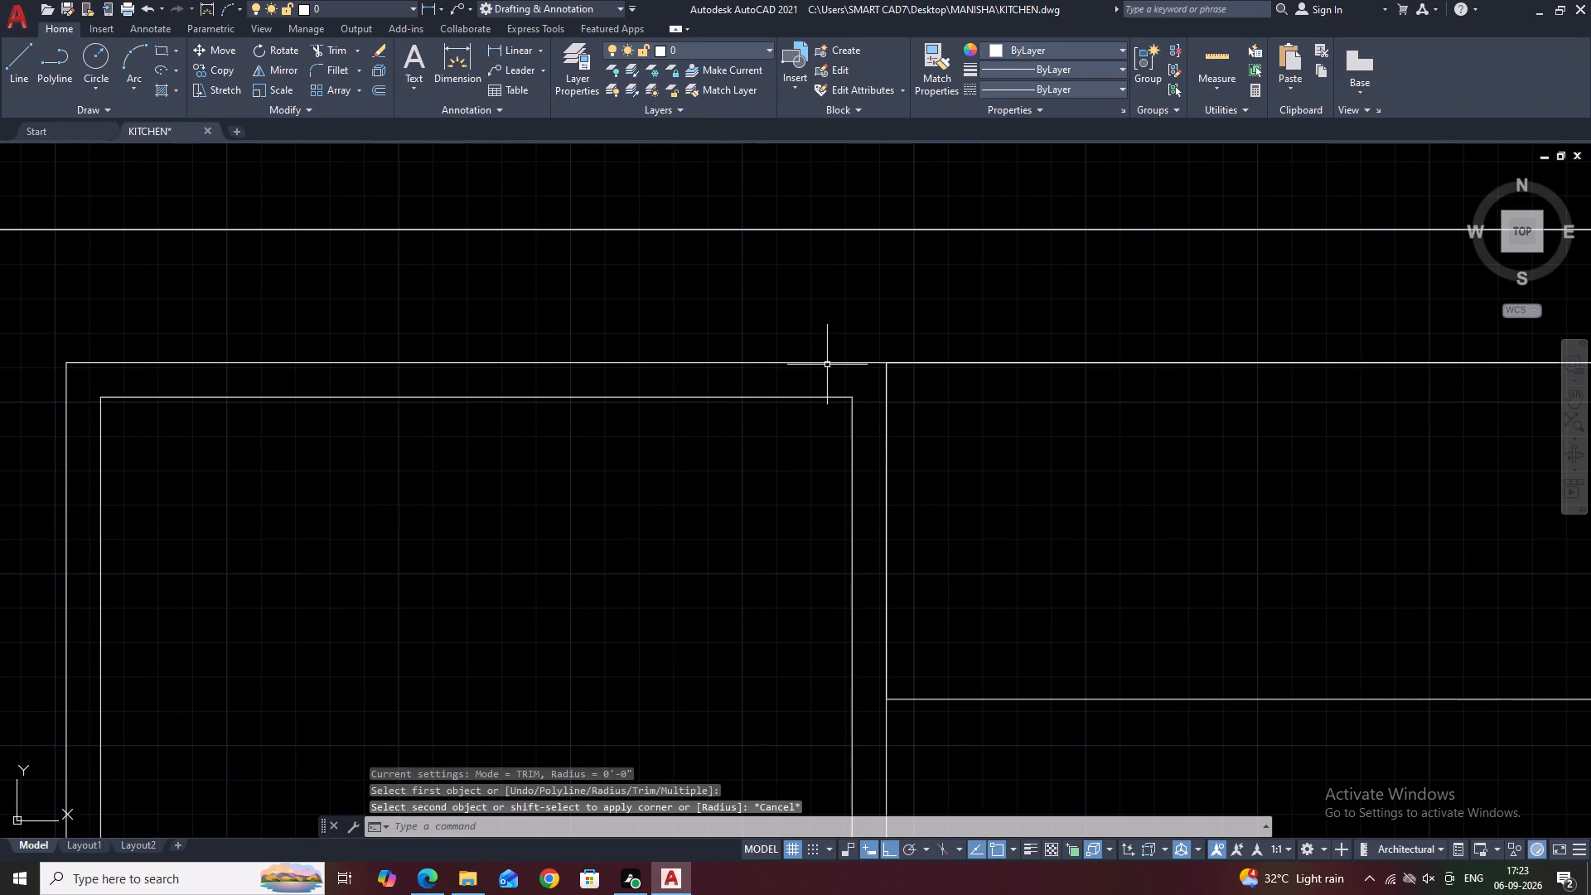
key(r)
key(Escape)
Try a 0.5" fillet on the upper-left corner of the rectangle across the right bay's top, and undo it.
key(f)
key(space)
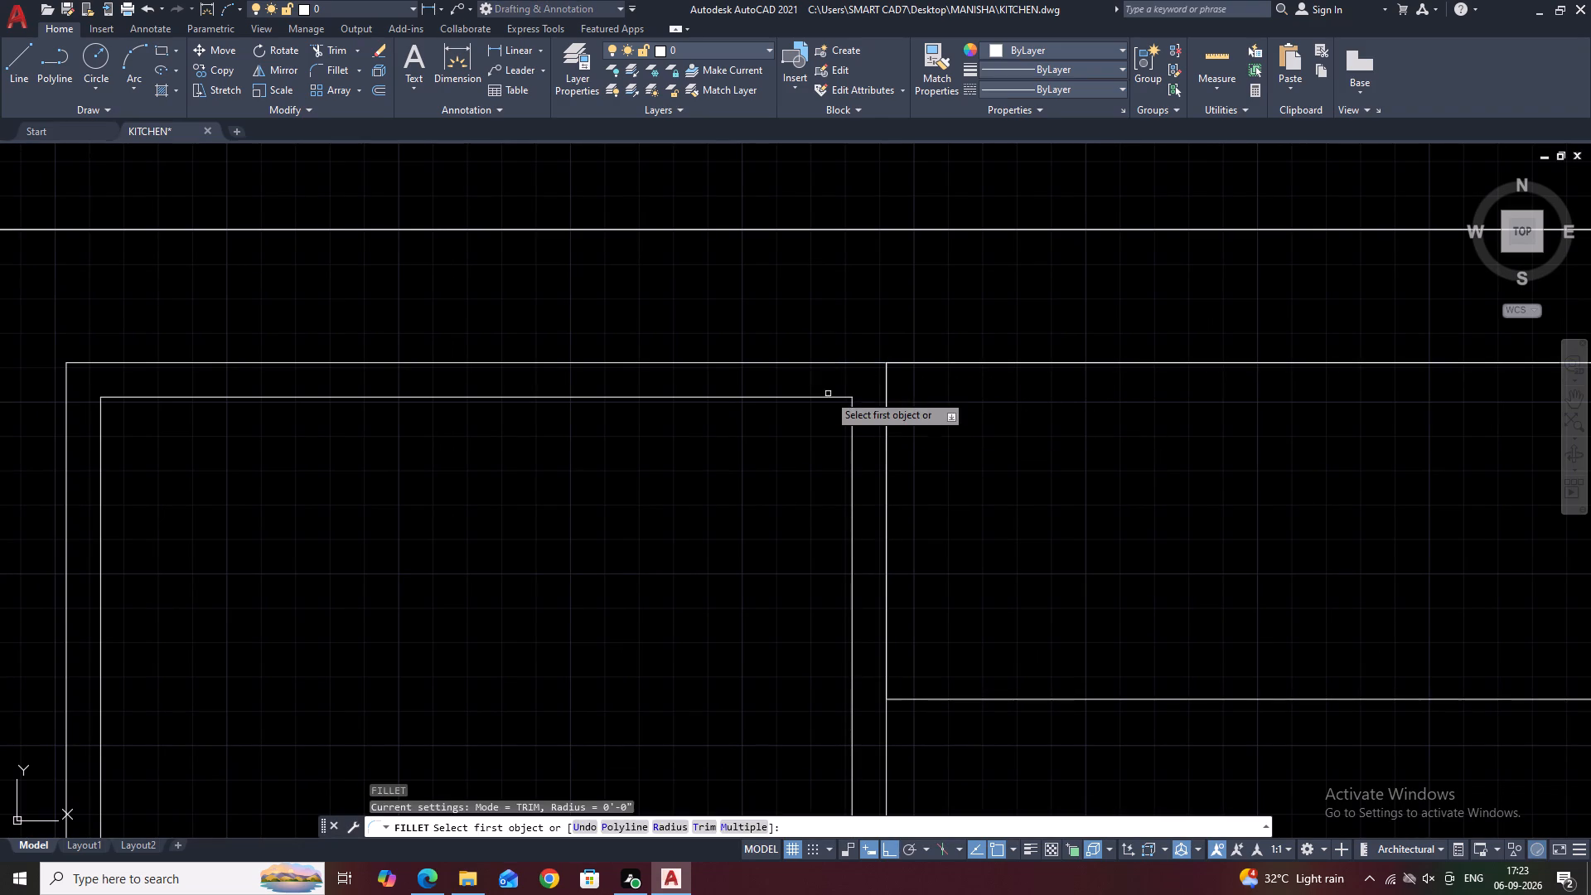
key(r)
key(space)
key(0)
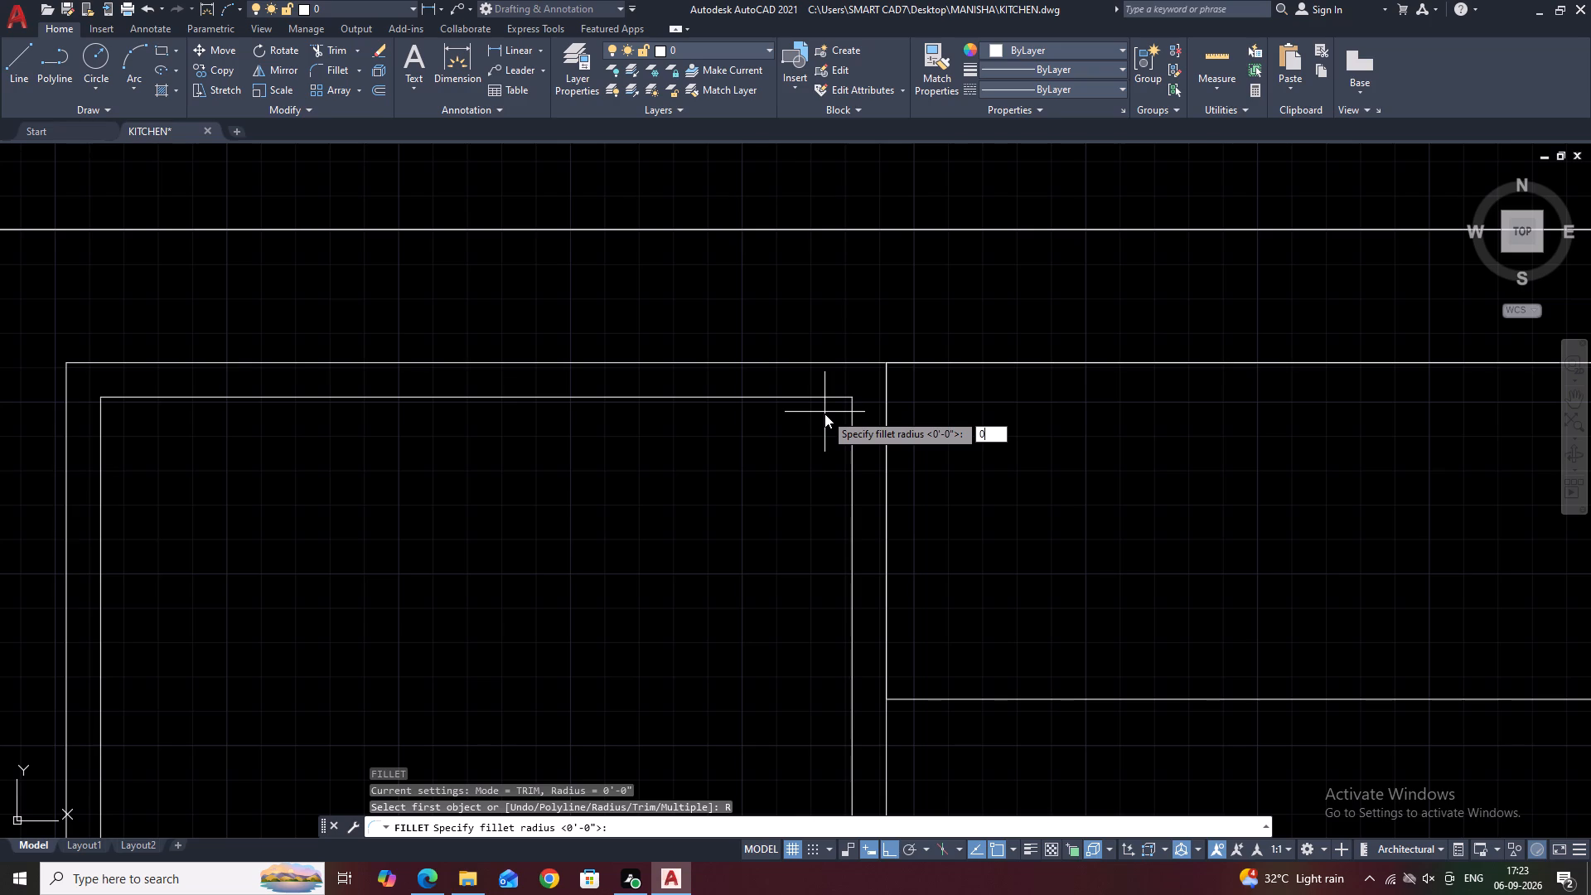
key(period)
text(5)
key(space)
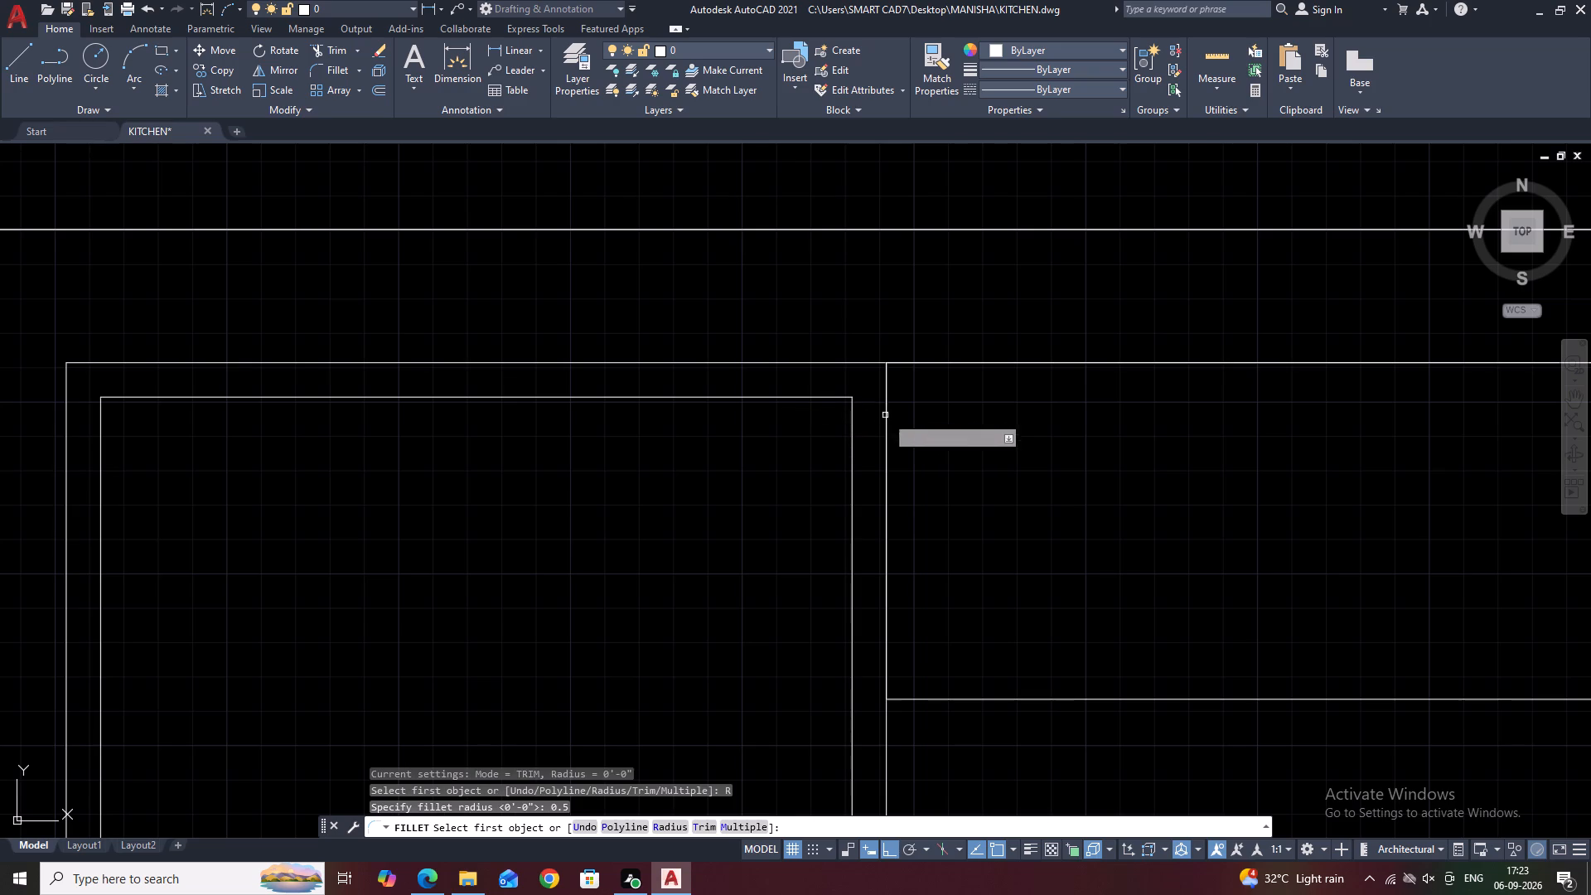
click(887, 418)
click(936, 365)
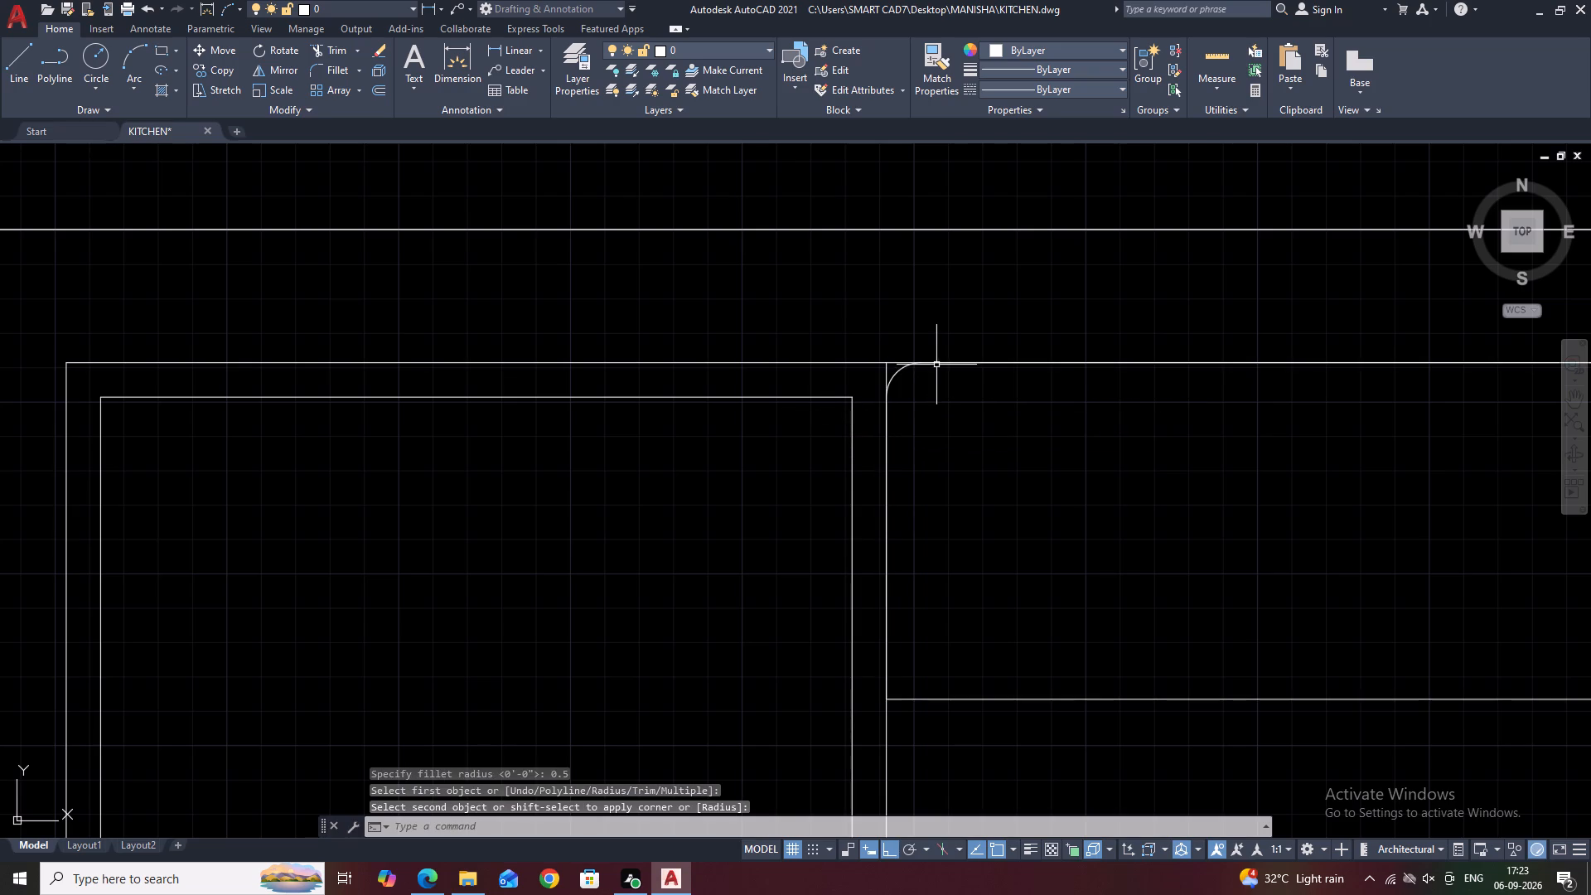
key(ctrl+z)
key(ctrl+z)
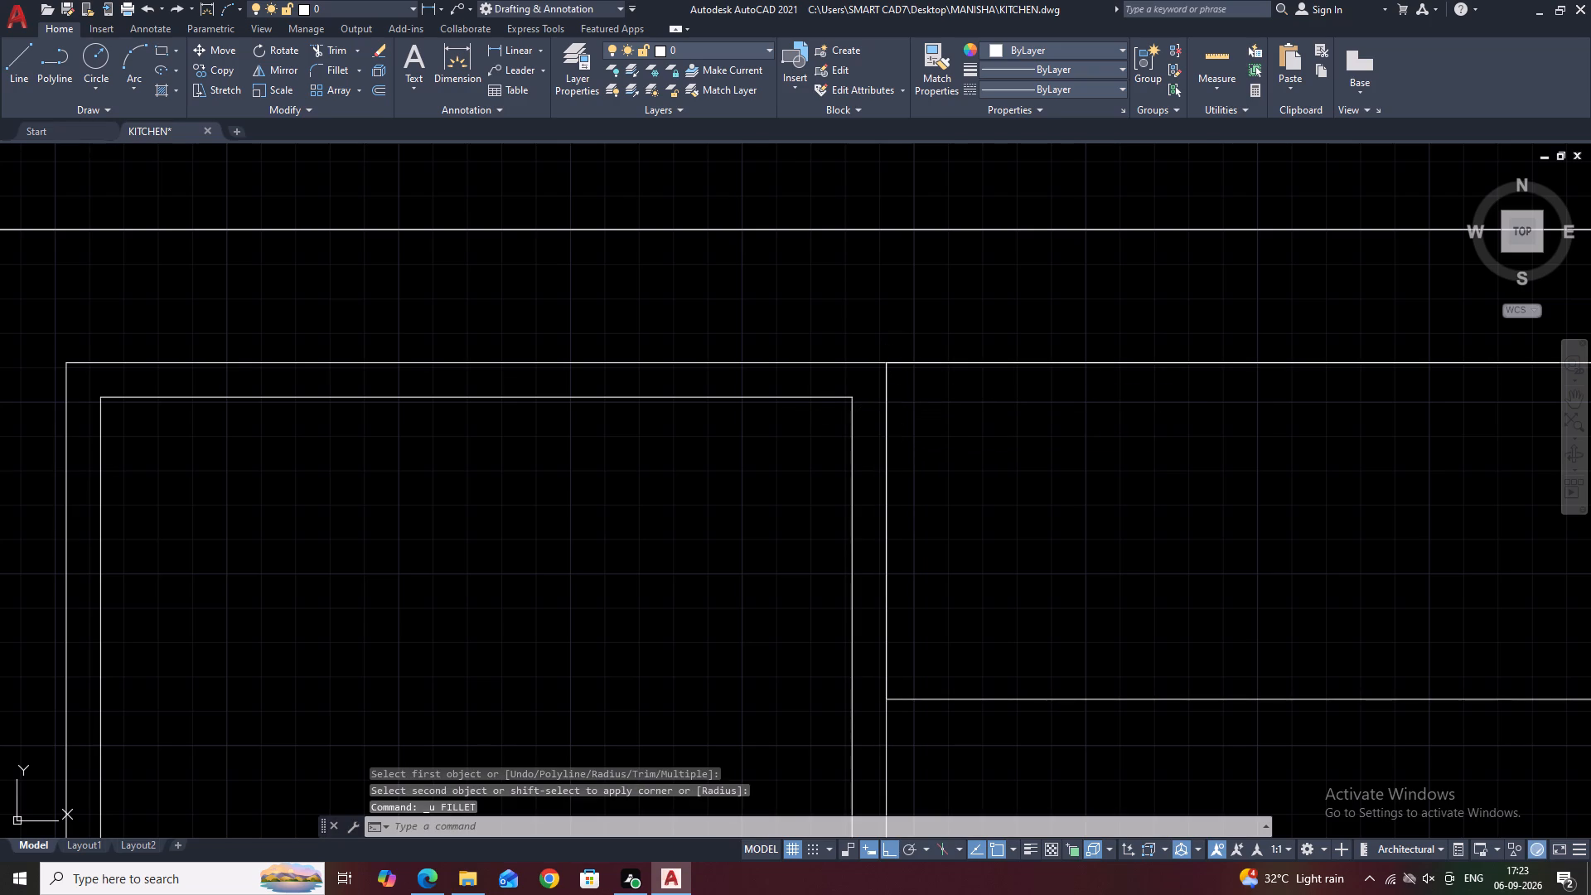
Fillet the upper-left and lower-left corners of the right bay's top rectangle with a 1" radius.
text(F)
key(space)
key(r)
key(space)
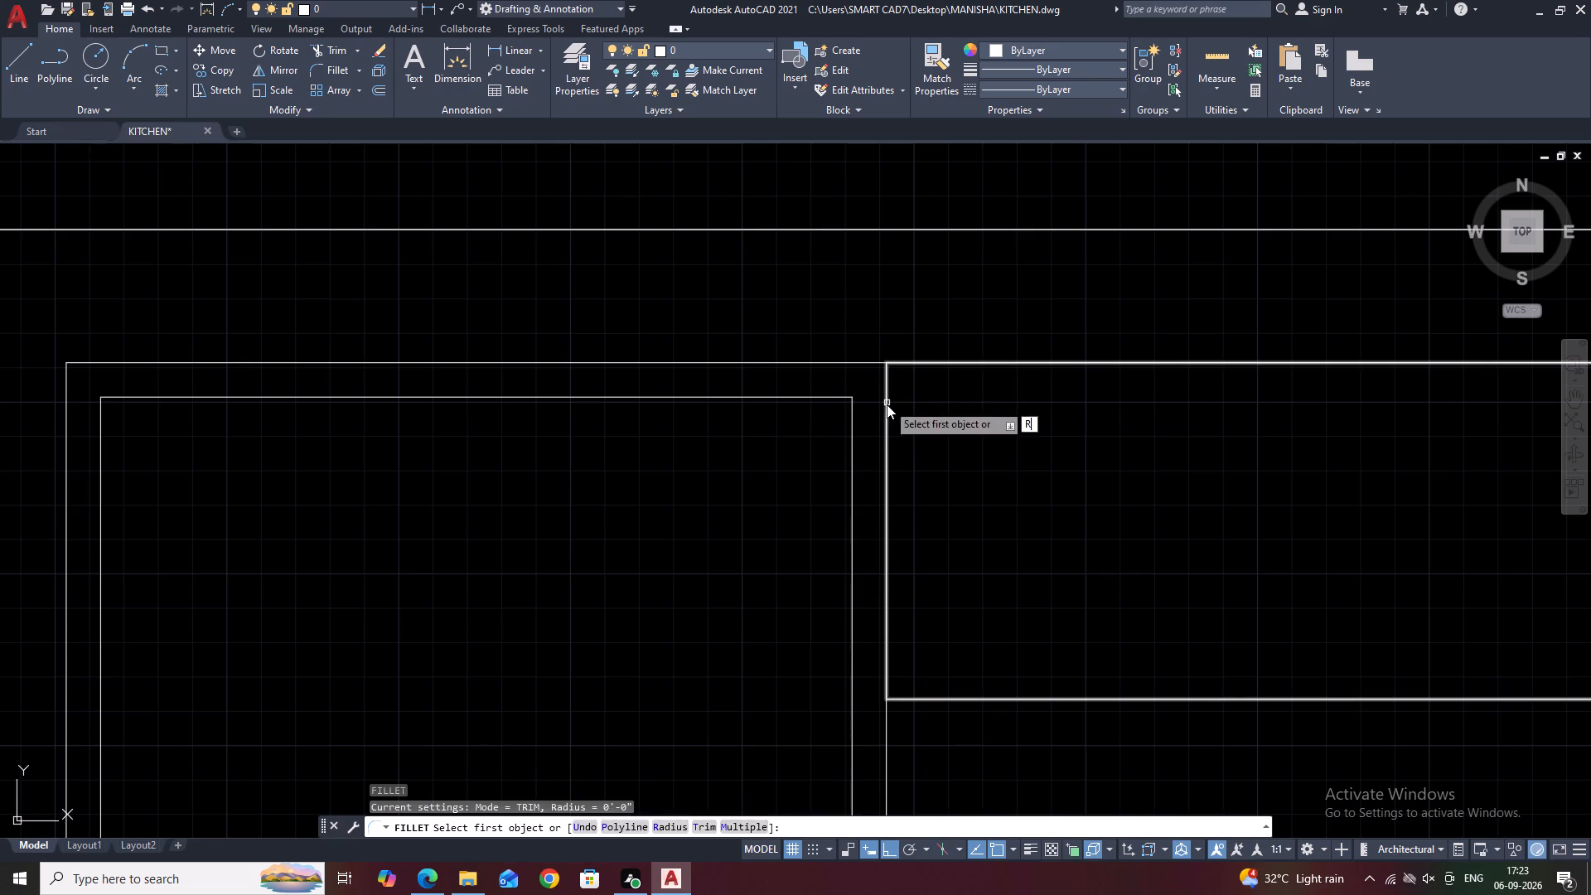
key(1)
key(apostrophe)
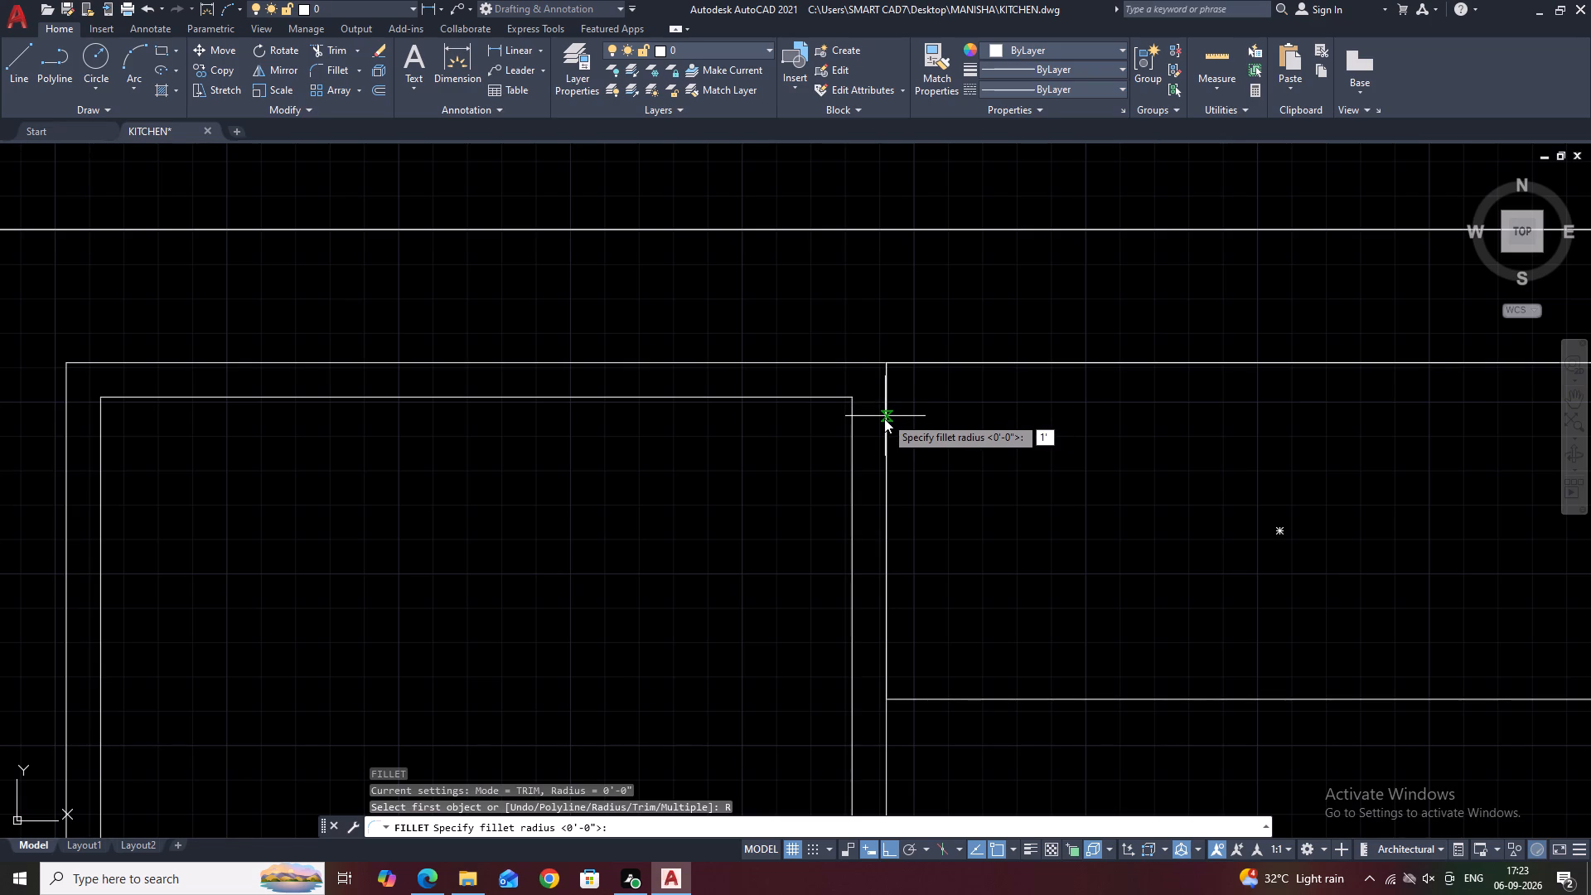
key(BackSpace)
key(space)
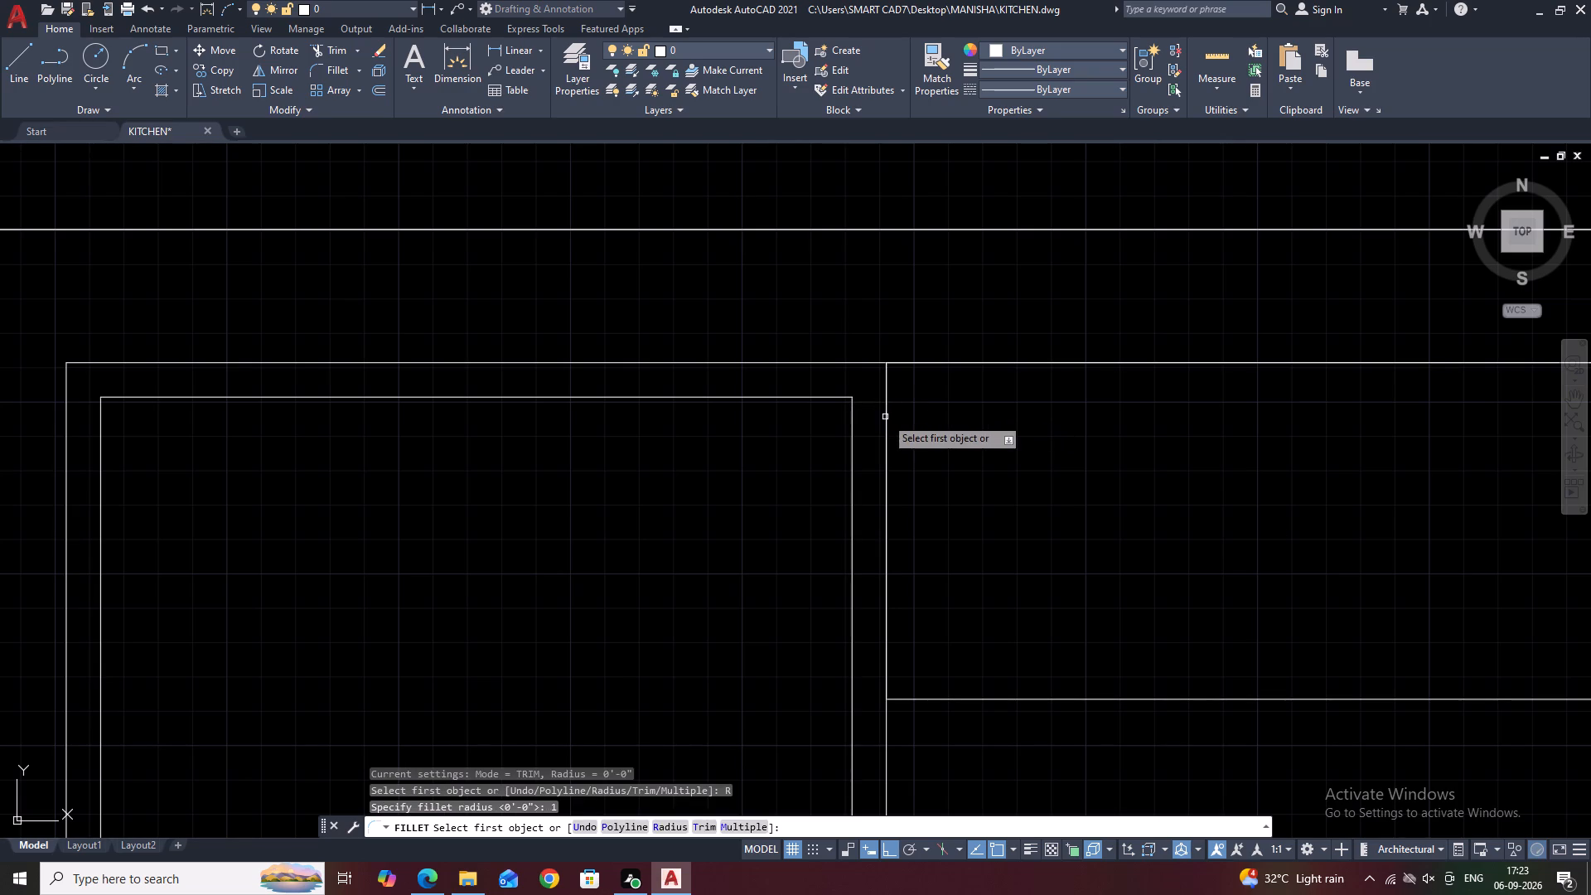
click(887, 431)
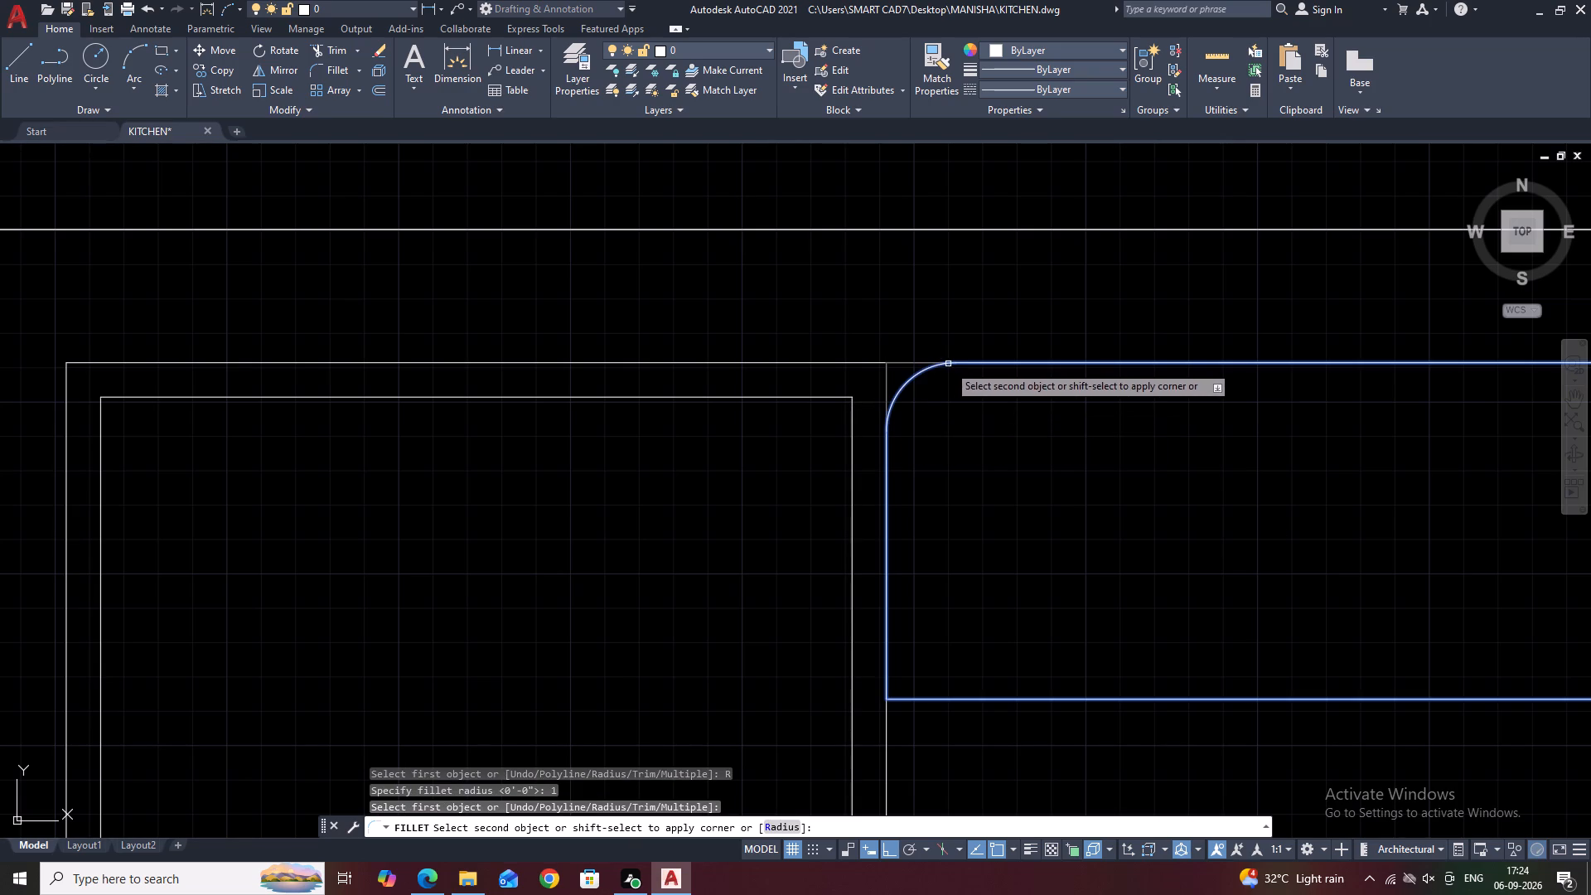
click(949, 365)
click(984, 360)
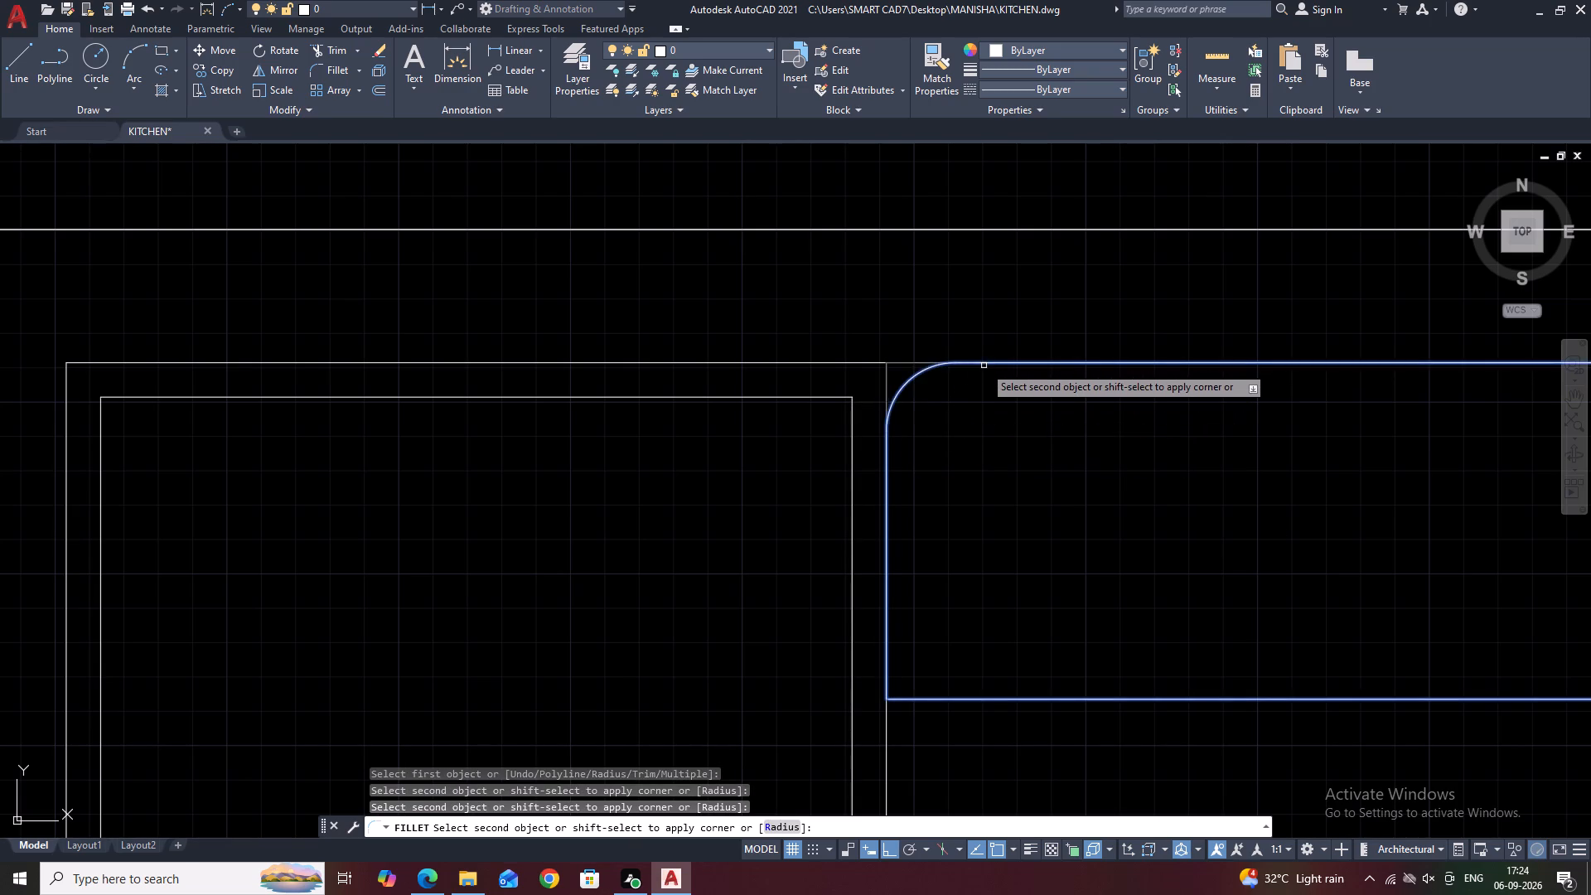
click(984, 365)
click(987, 362)
key(space)
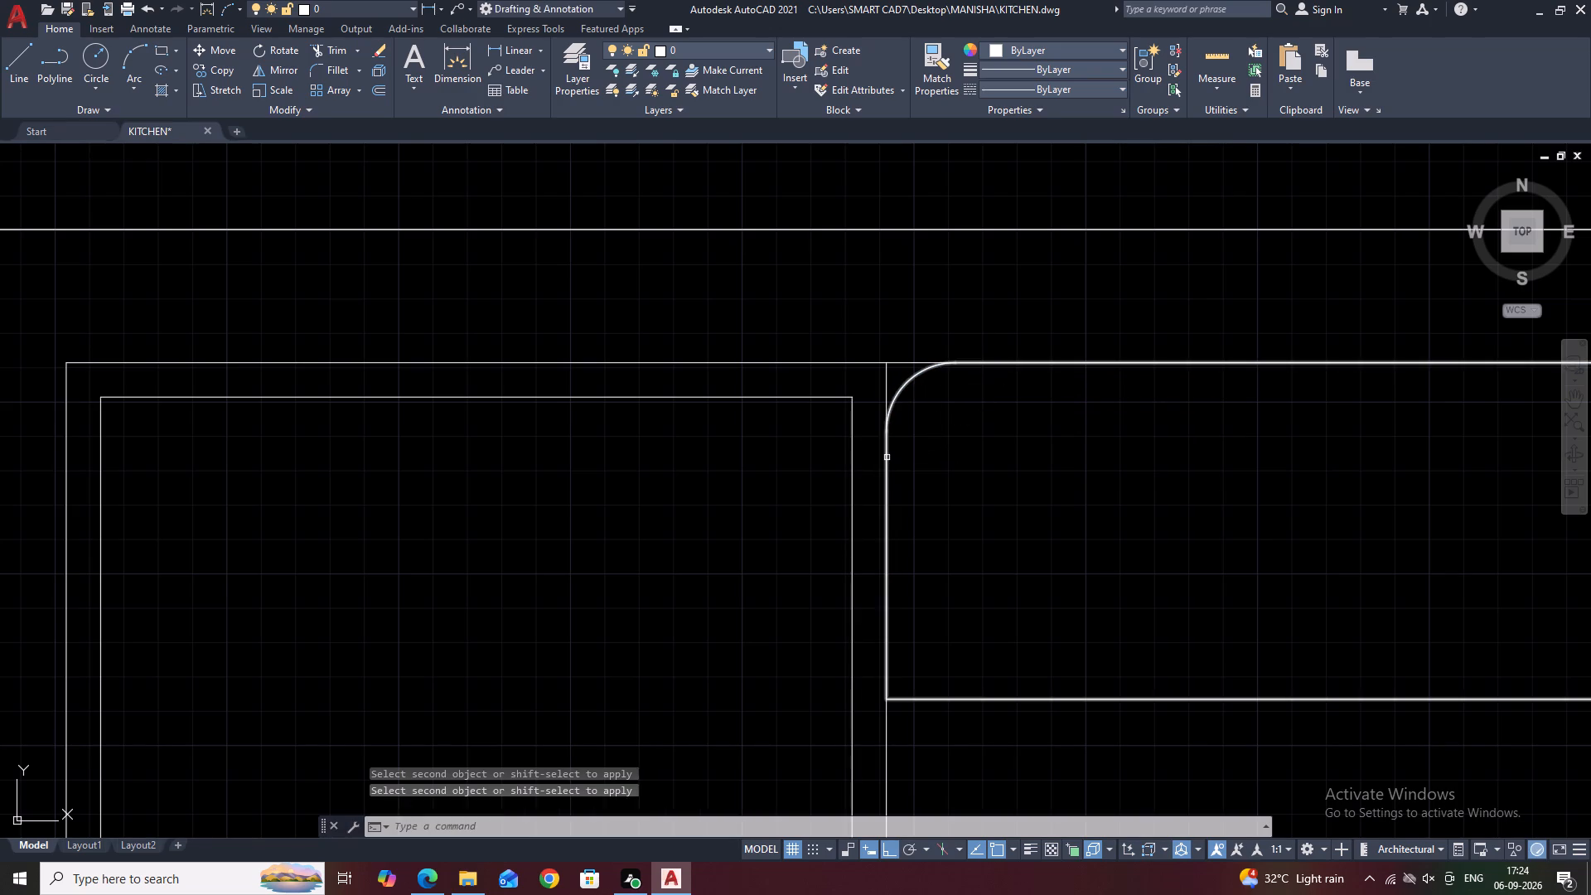
click(887, 471)
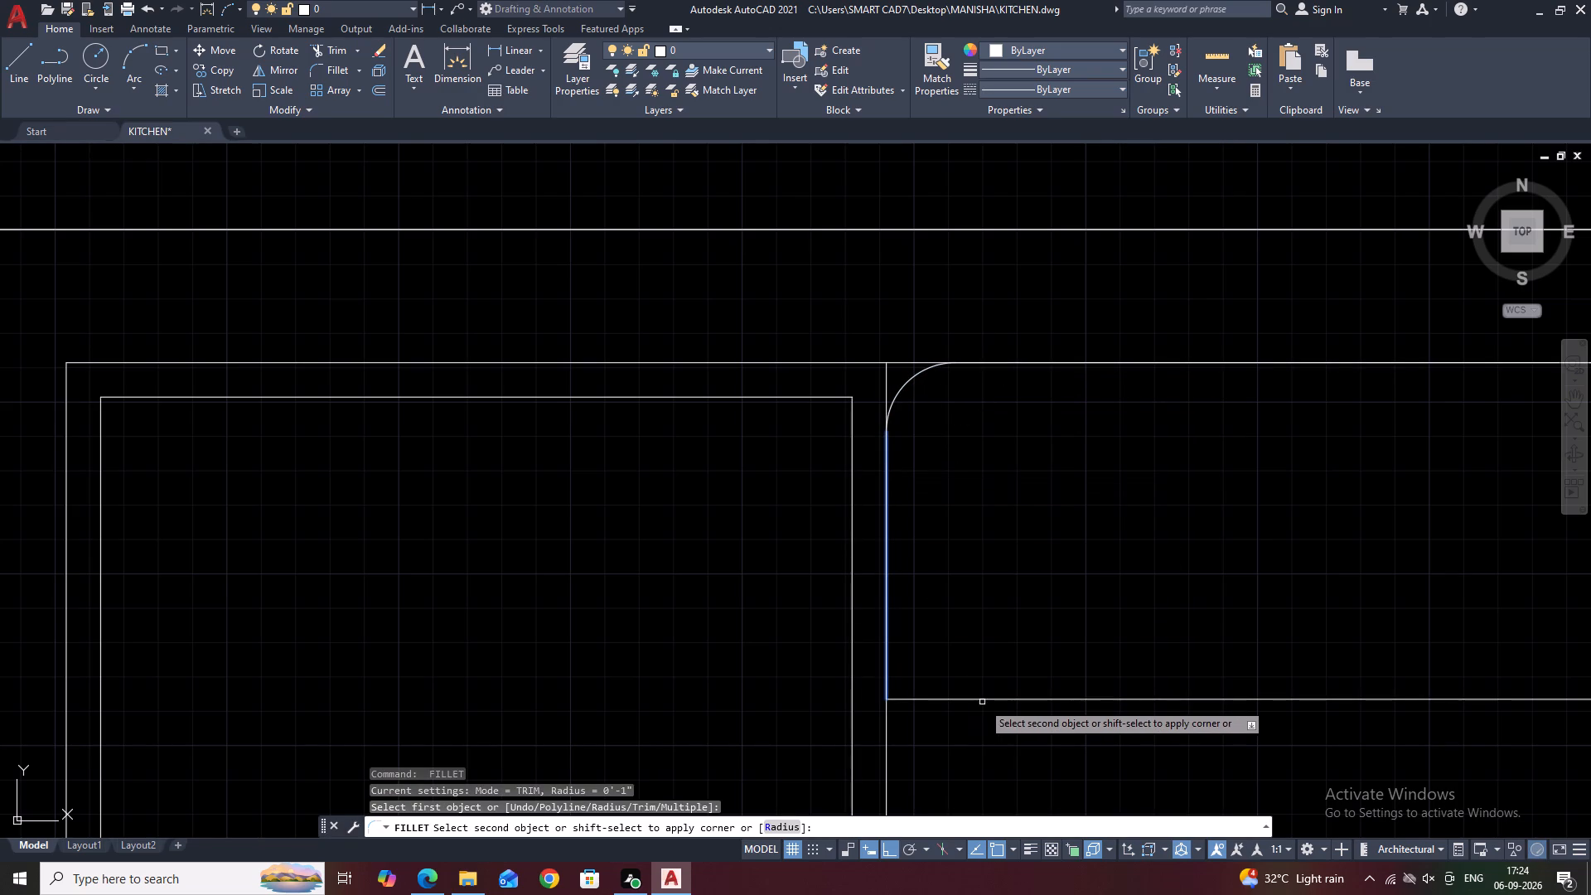
click(990, 700)
Fillet the upper-right and lower-right corners of the same rectangle with the 1" radius.
scroll(649, 365, down, 2)
middle_drag(1013, 382, 948, 408)
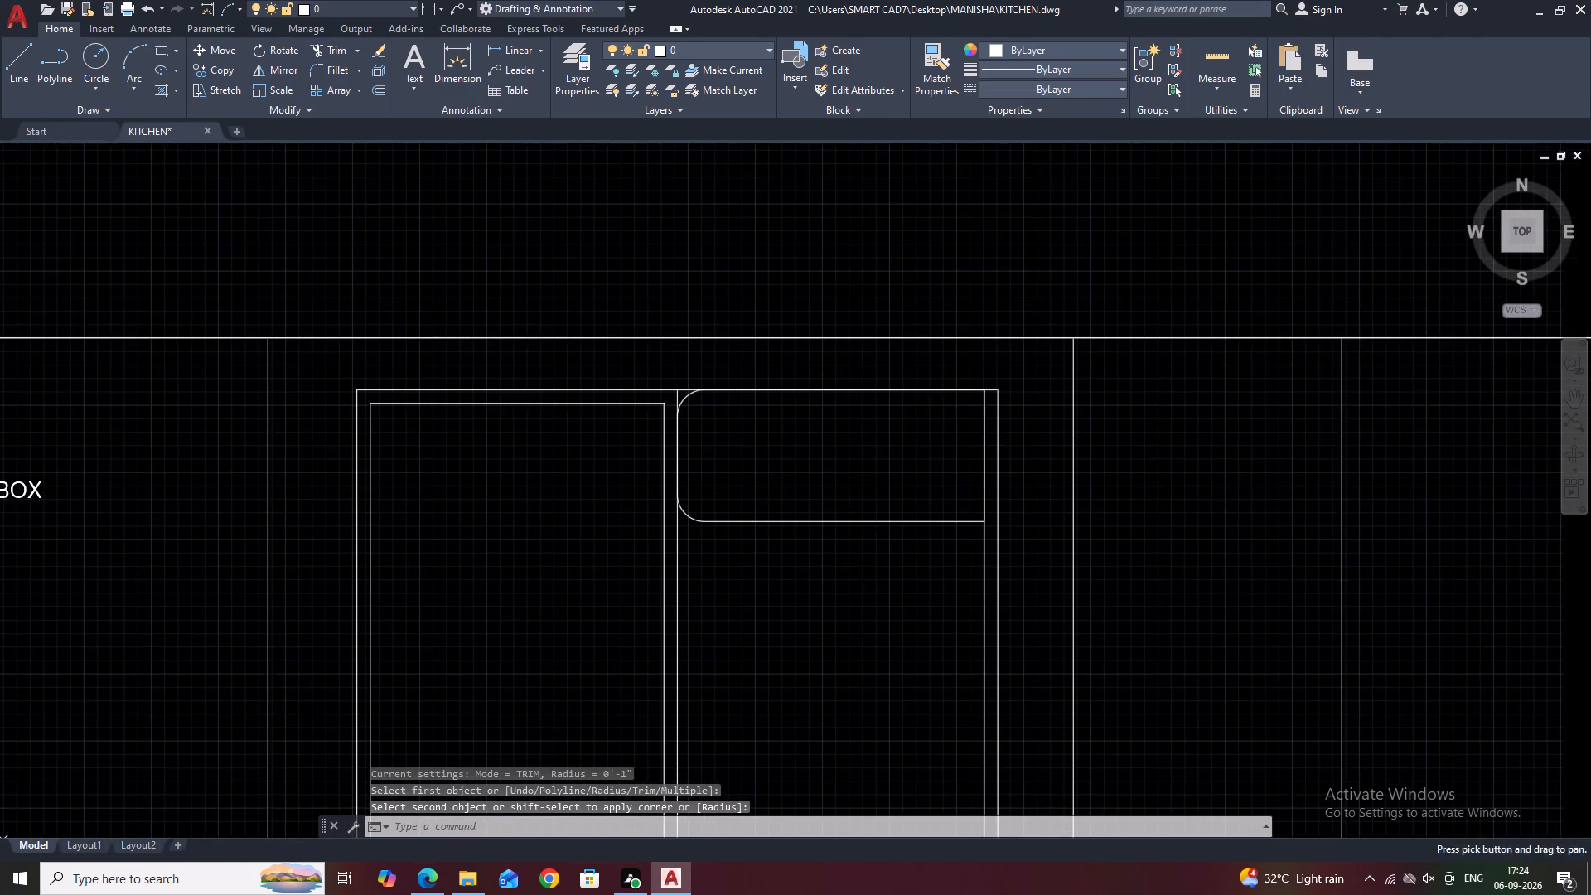
scroll(944, 409, up, 2)
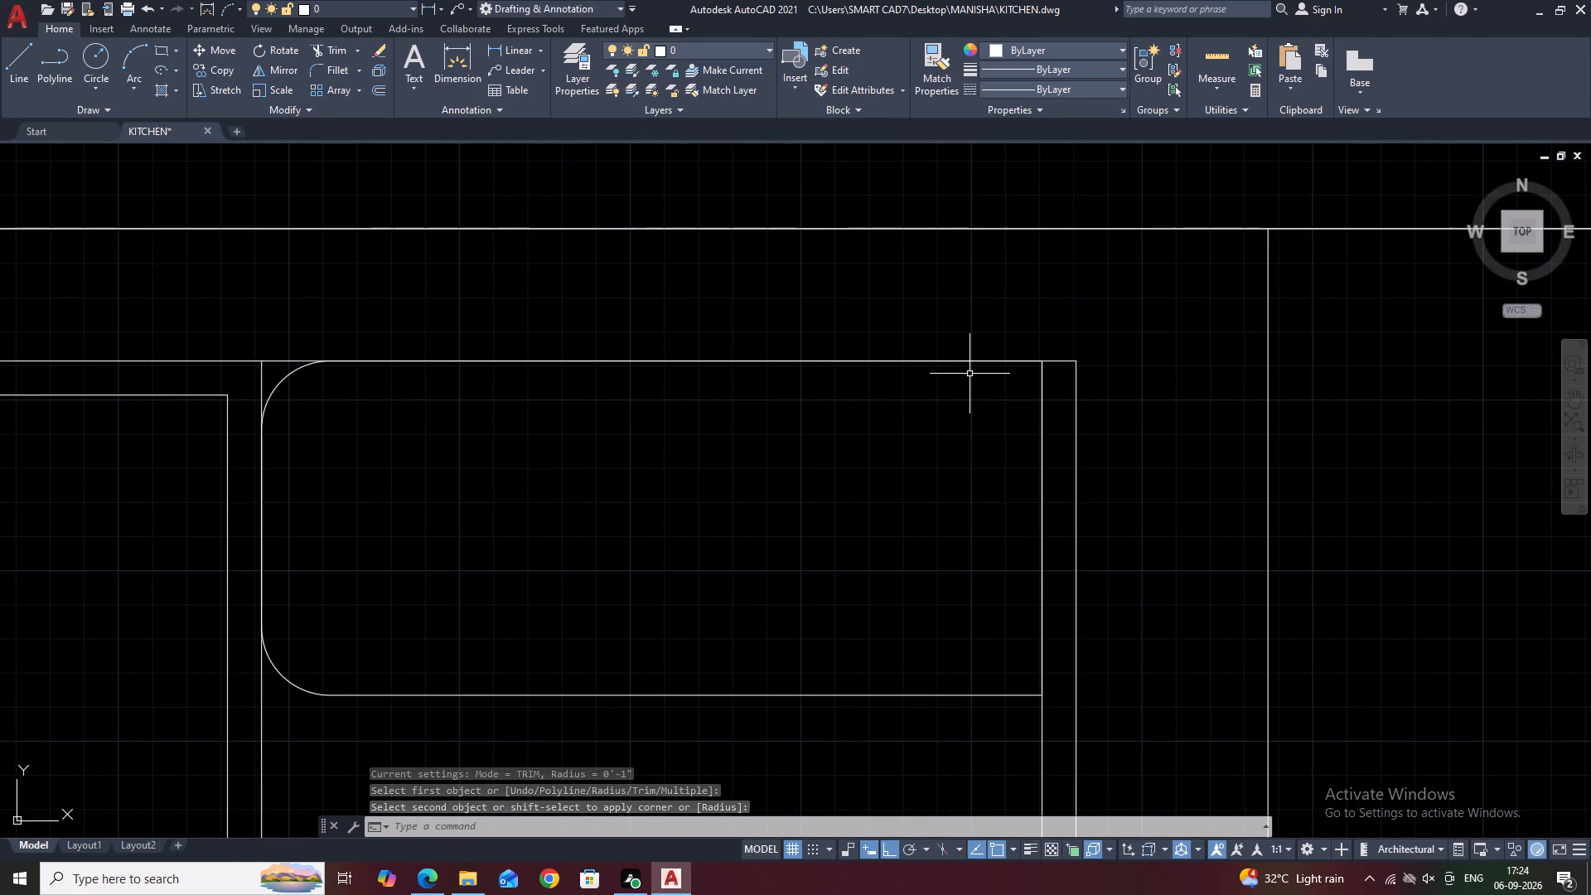
key(space)
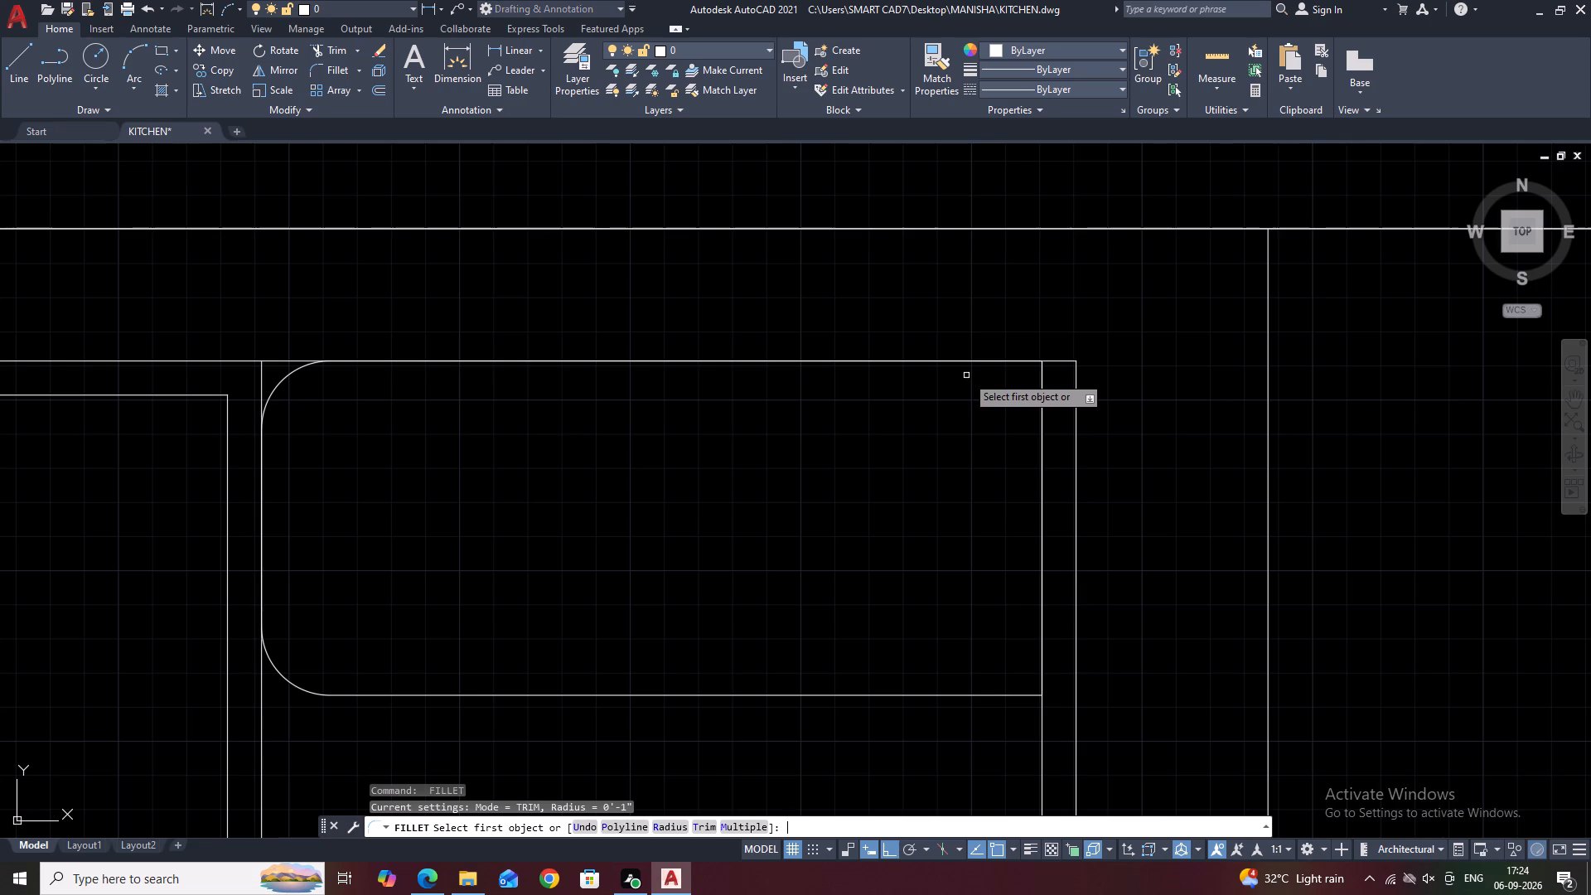
key(space)
key(space)
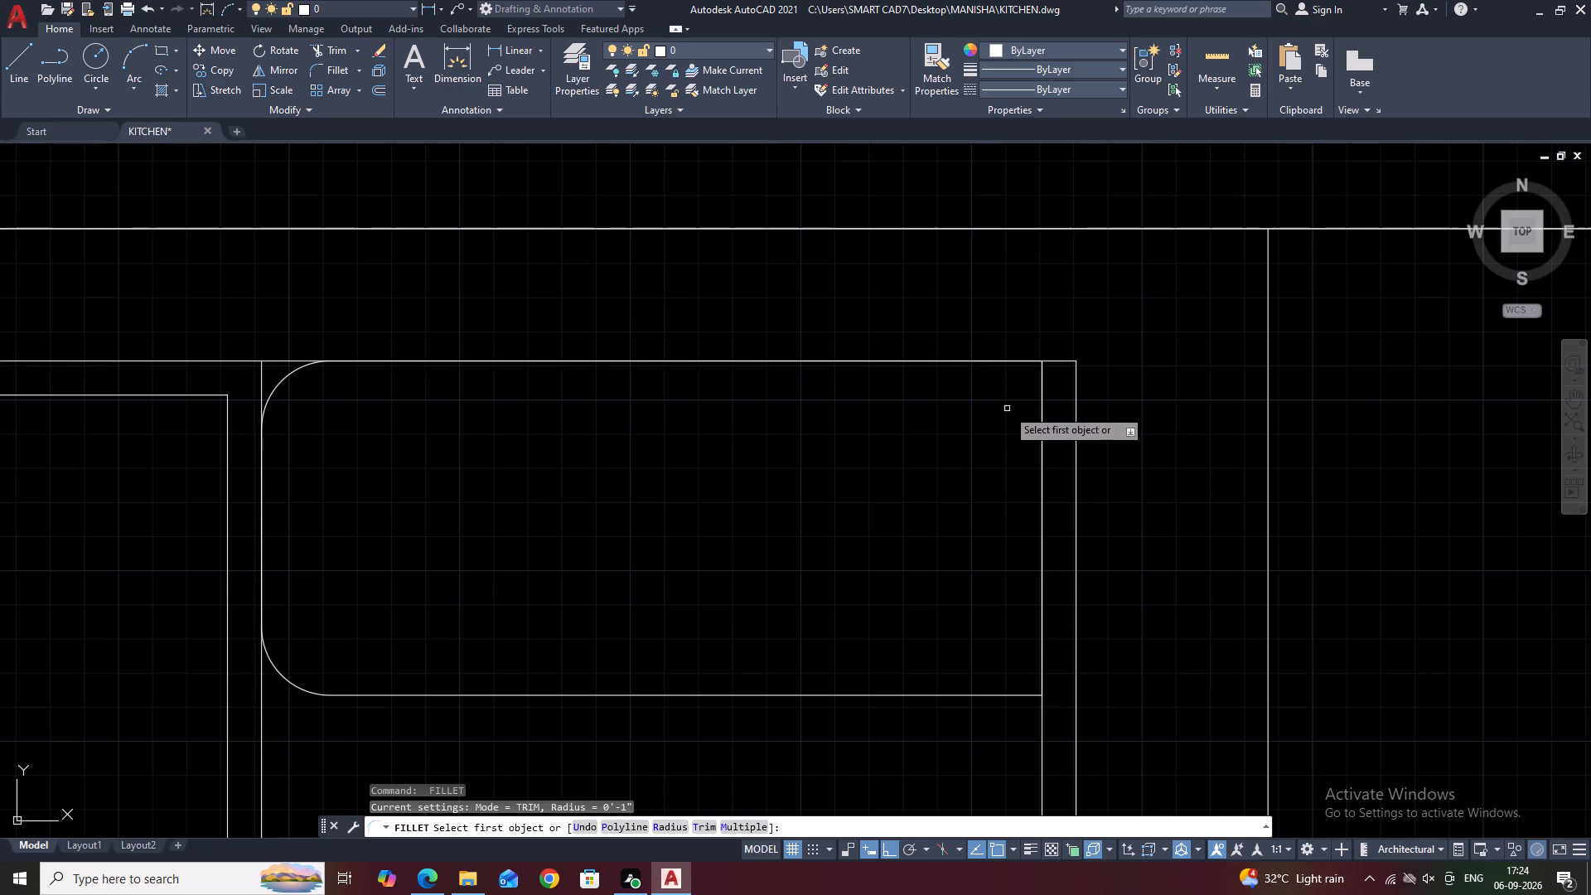
click(1021, 361)
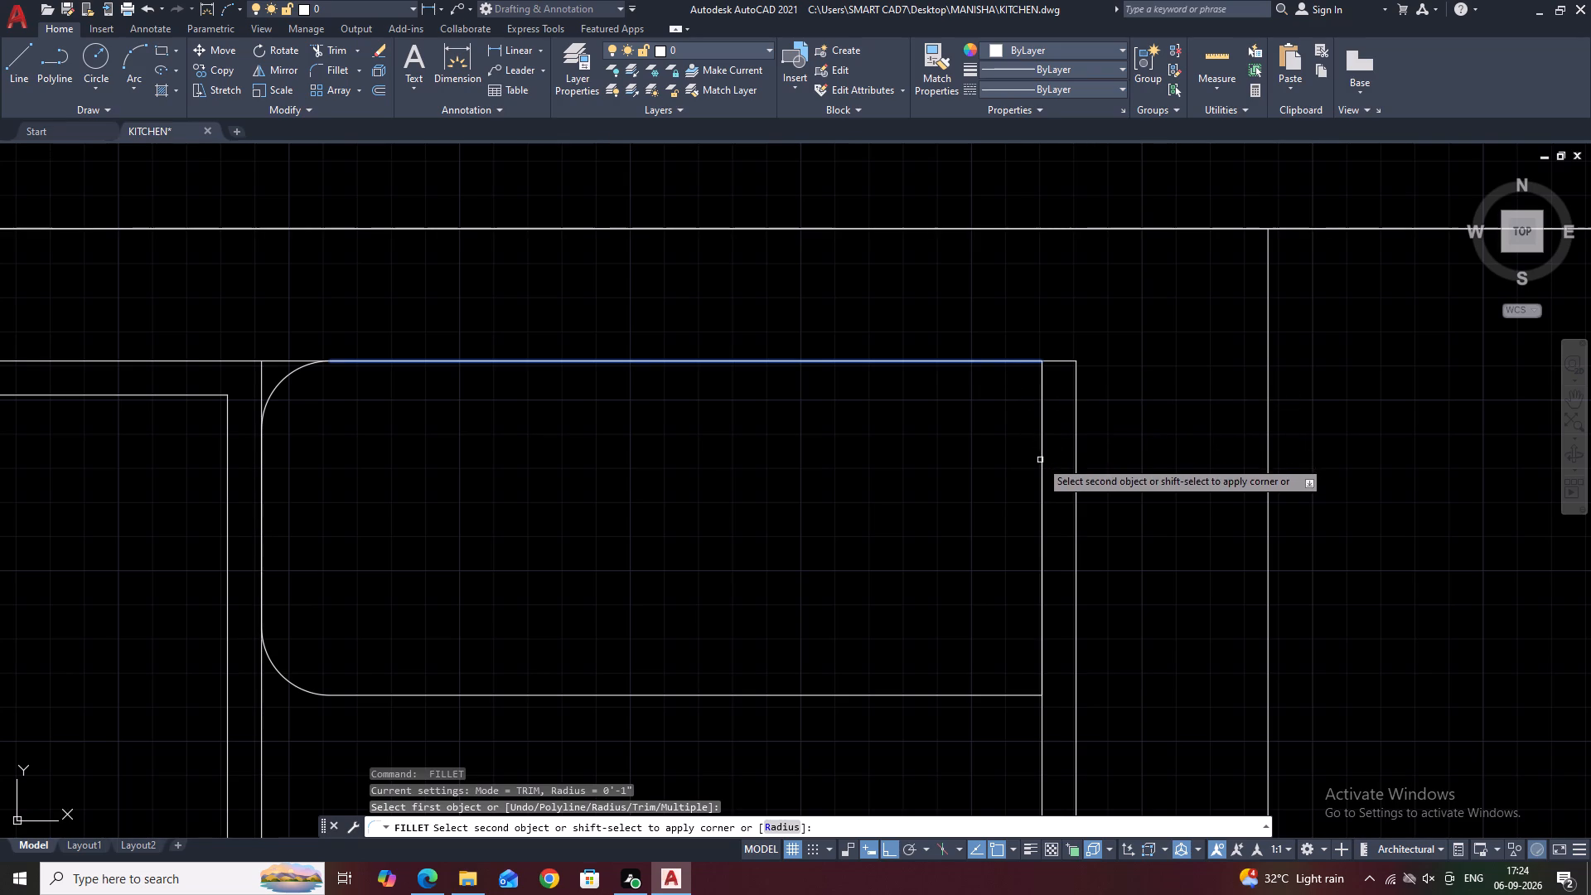
click(1042, 466)
key(space)
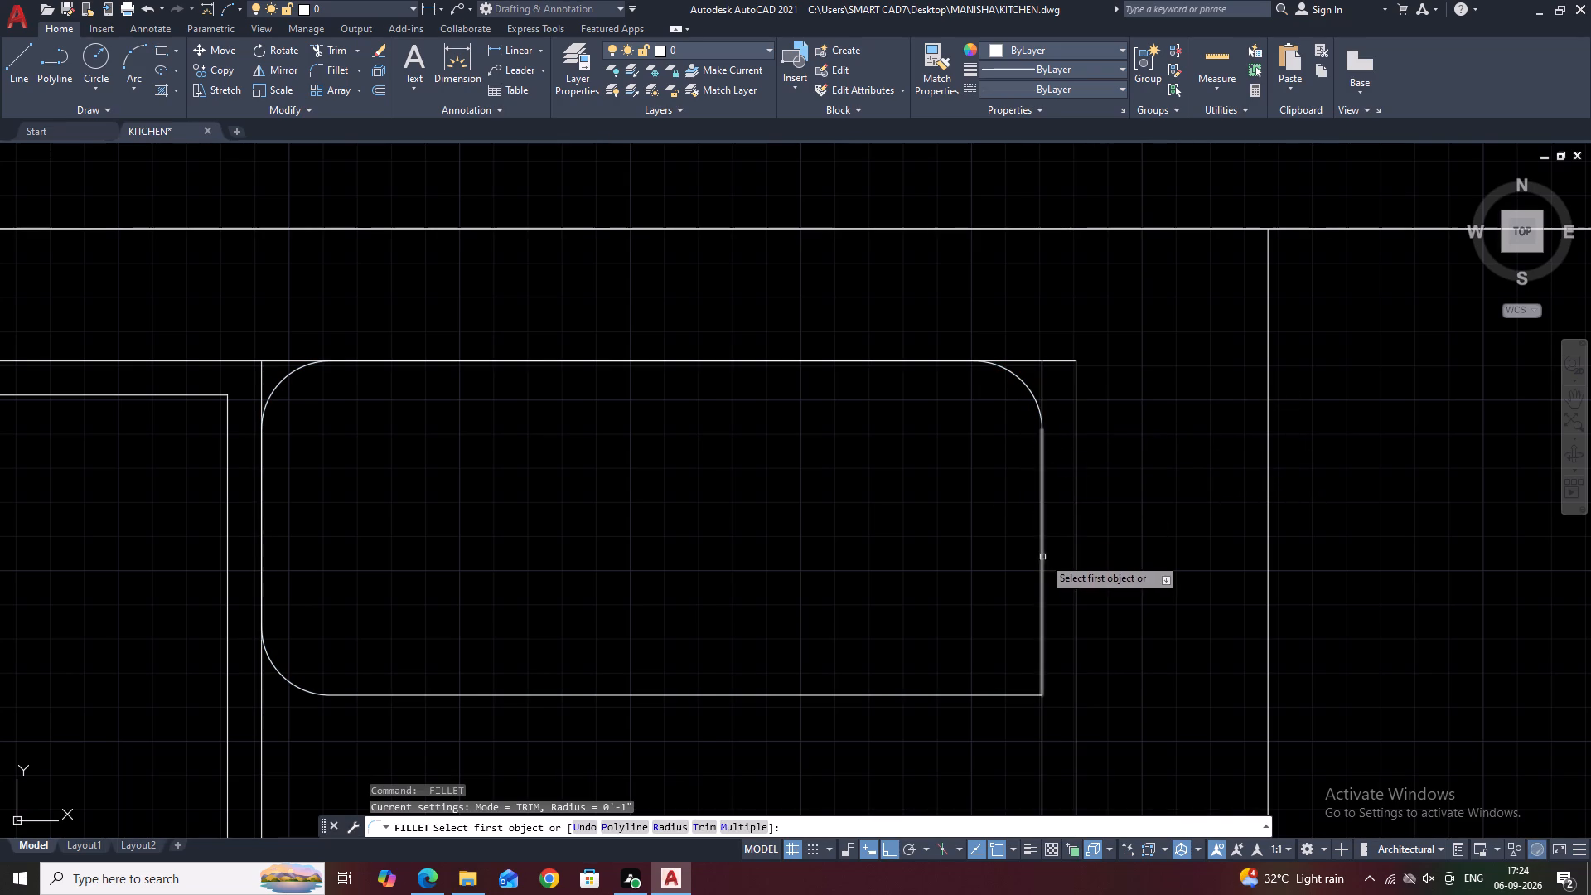
click(1043, 557)
click(990, 697)
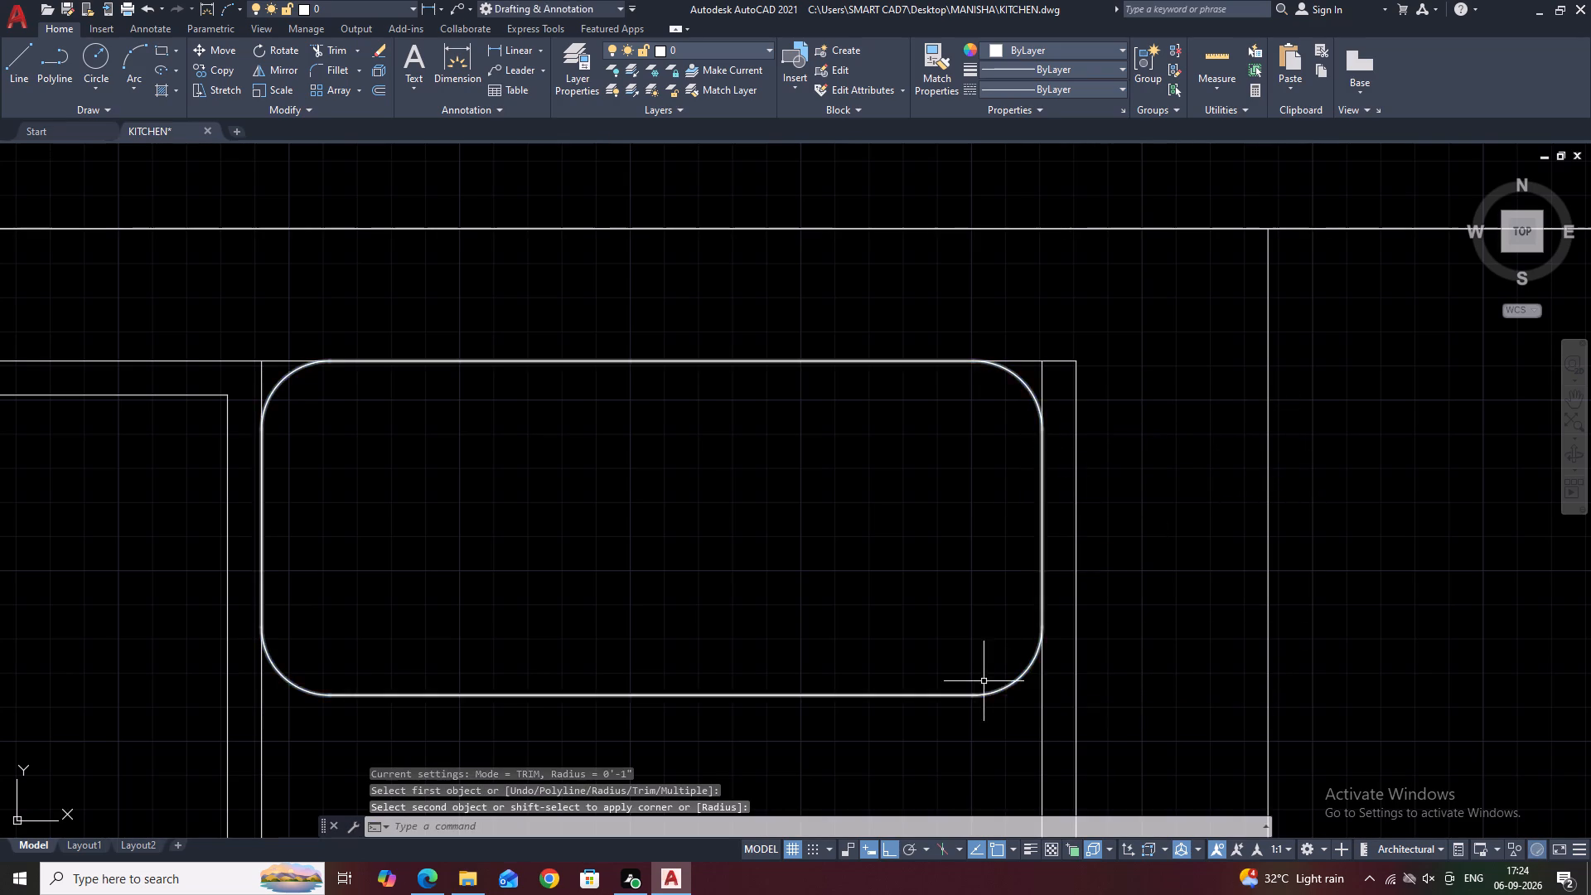
key(space)
middle_drag(283, 369, 547, 298)
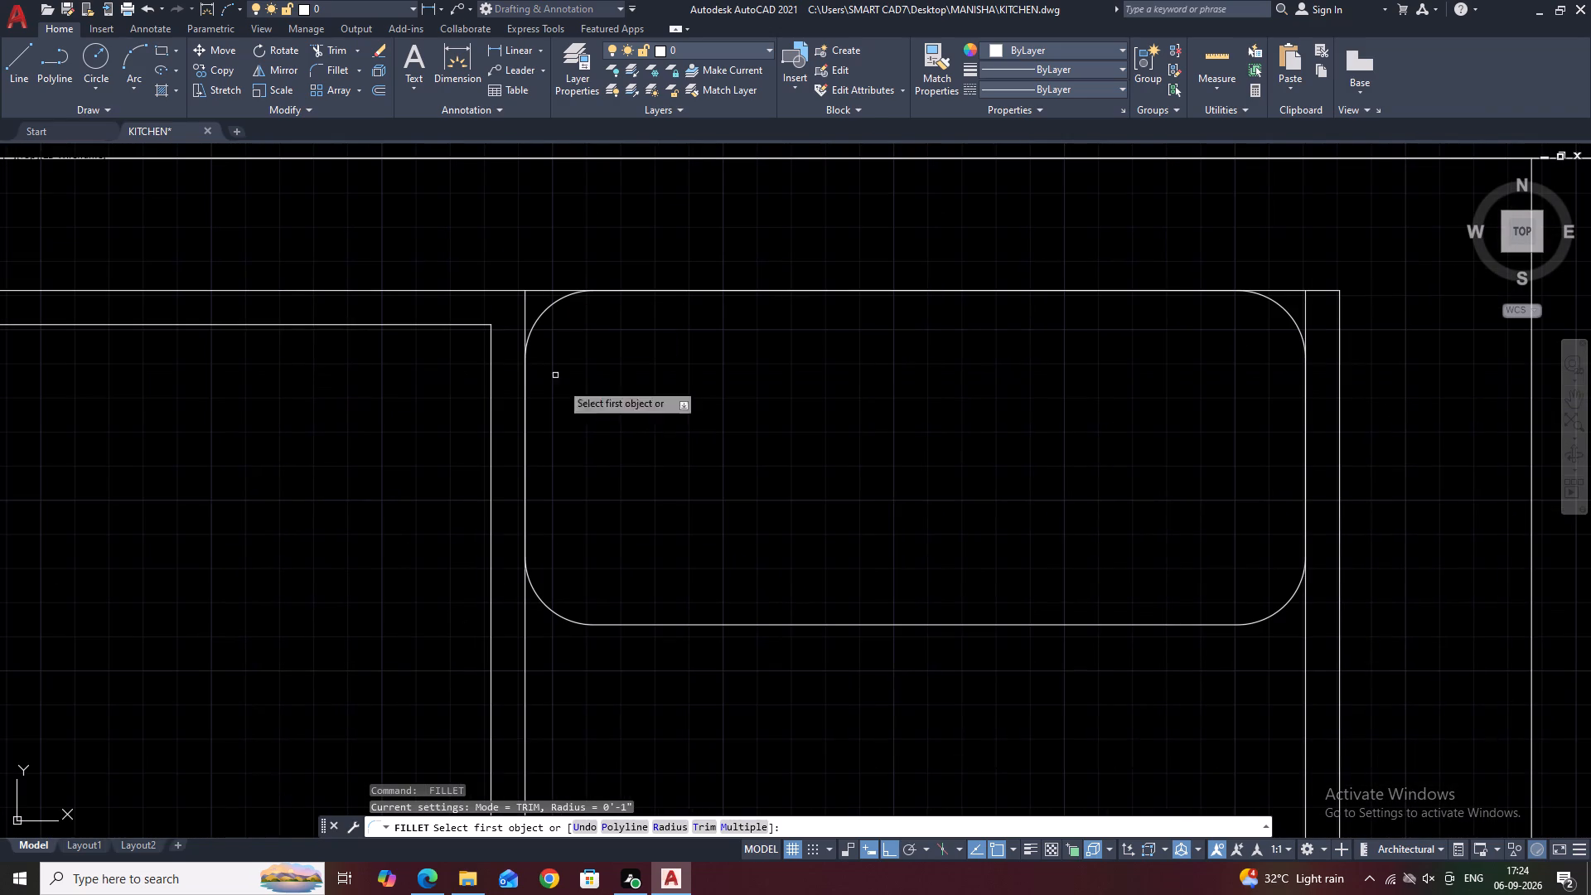
key(Escape)
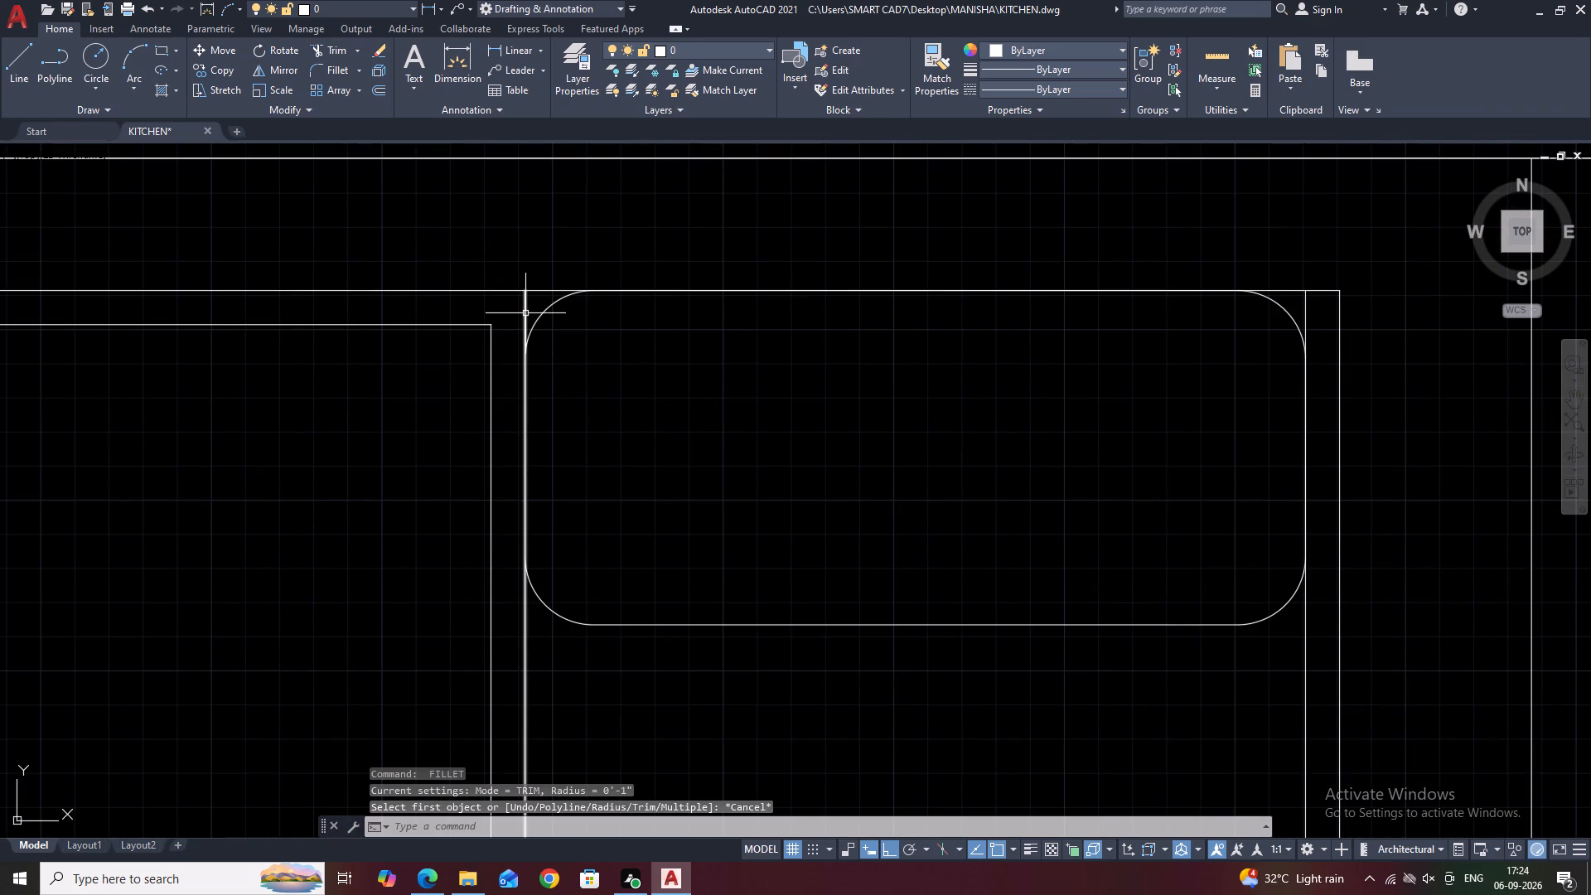
Shorten the right bay's left edge by stretching its upper end down to the rounded rectangle's lower-left corner.
click(527, 313)
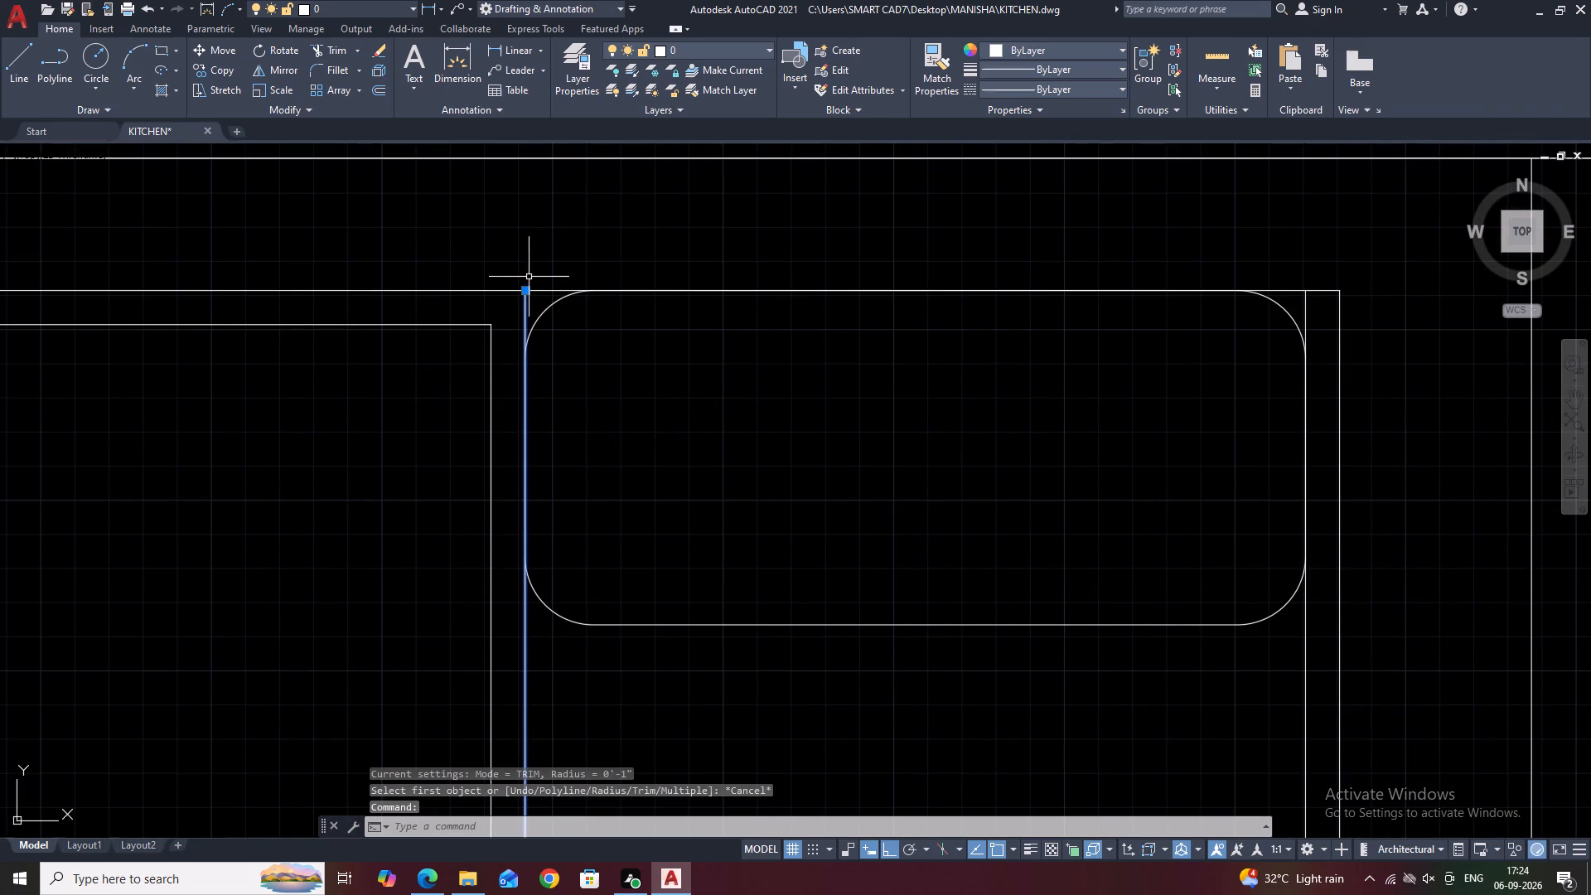
click(525, 288)
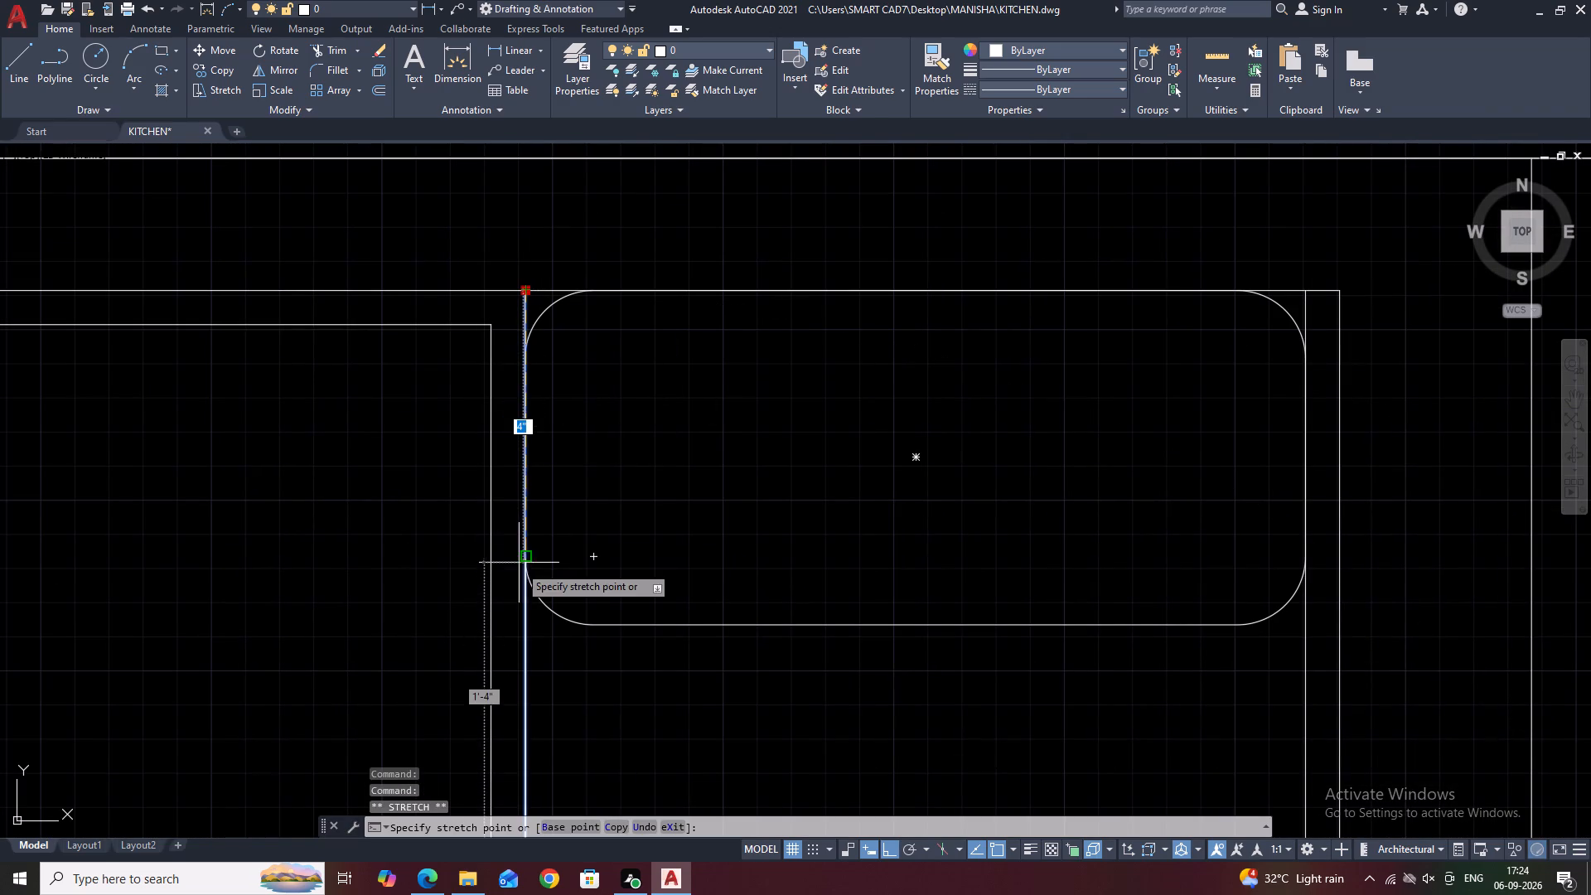
click(526, 574)
key(Escape)
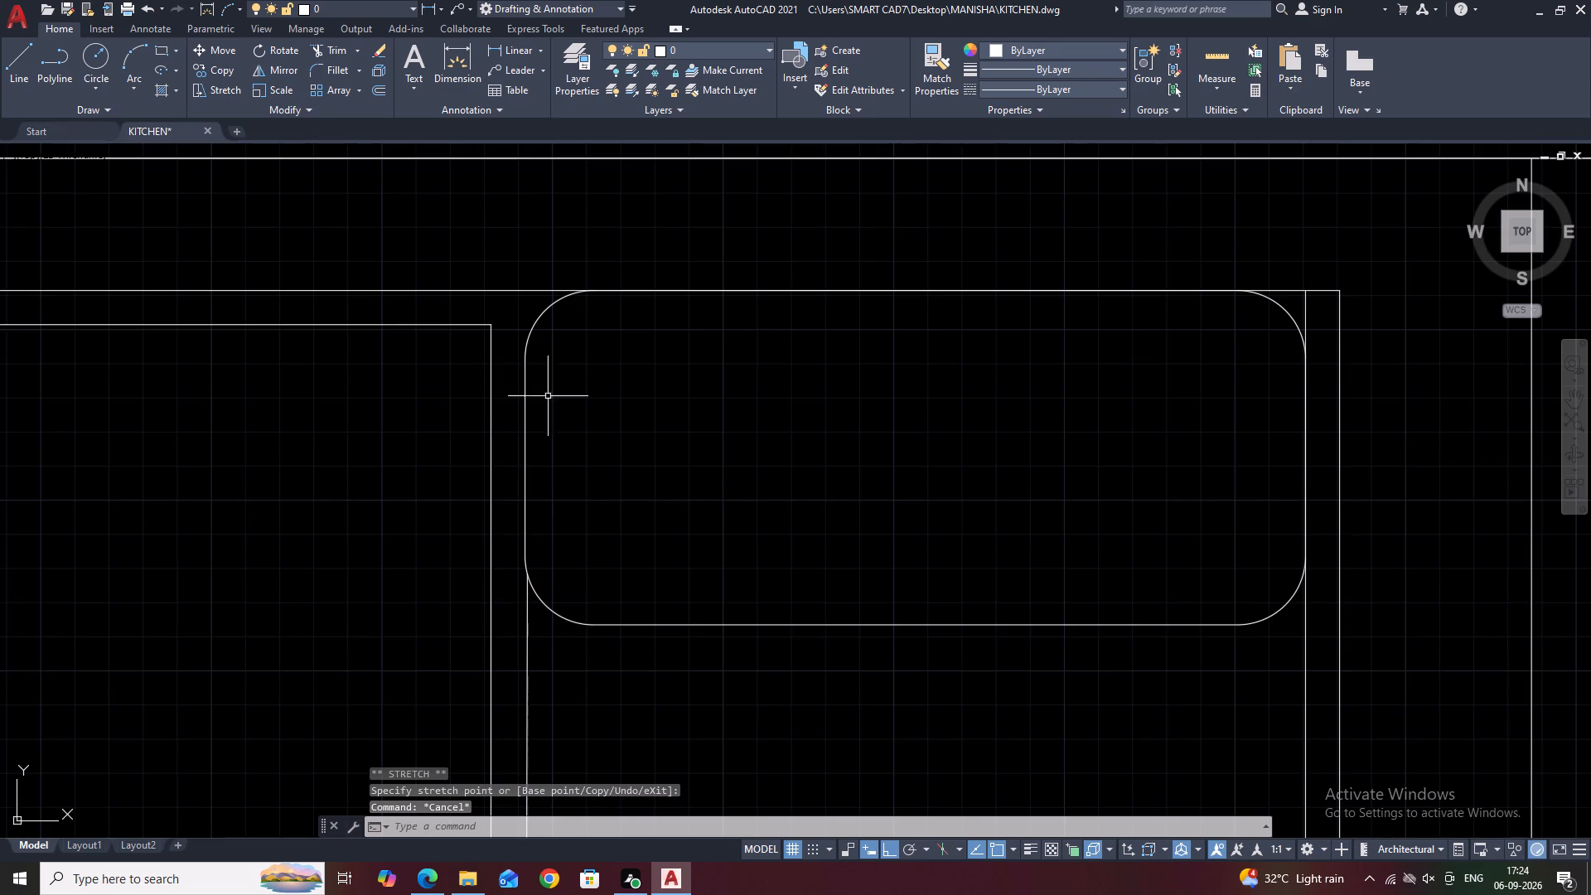
Shorten the right bay's right edge by stretching its upper end down to the rounded rectangle's lower-right corner.
scroll(550, 373, up, 1)
scroll(699, 248, down, 4)
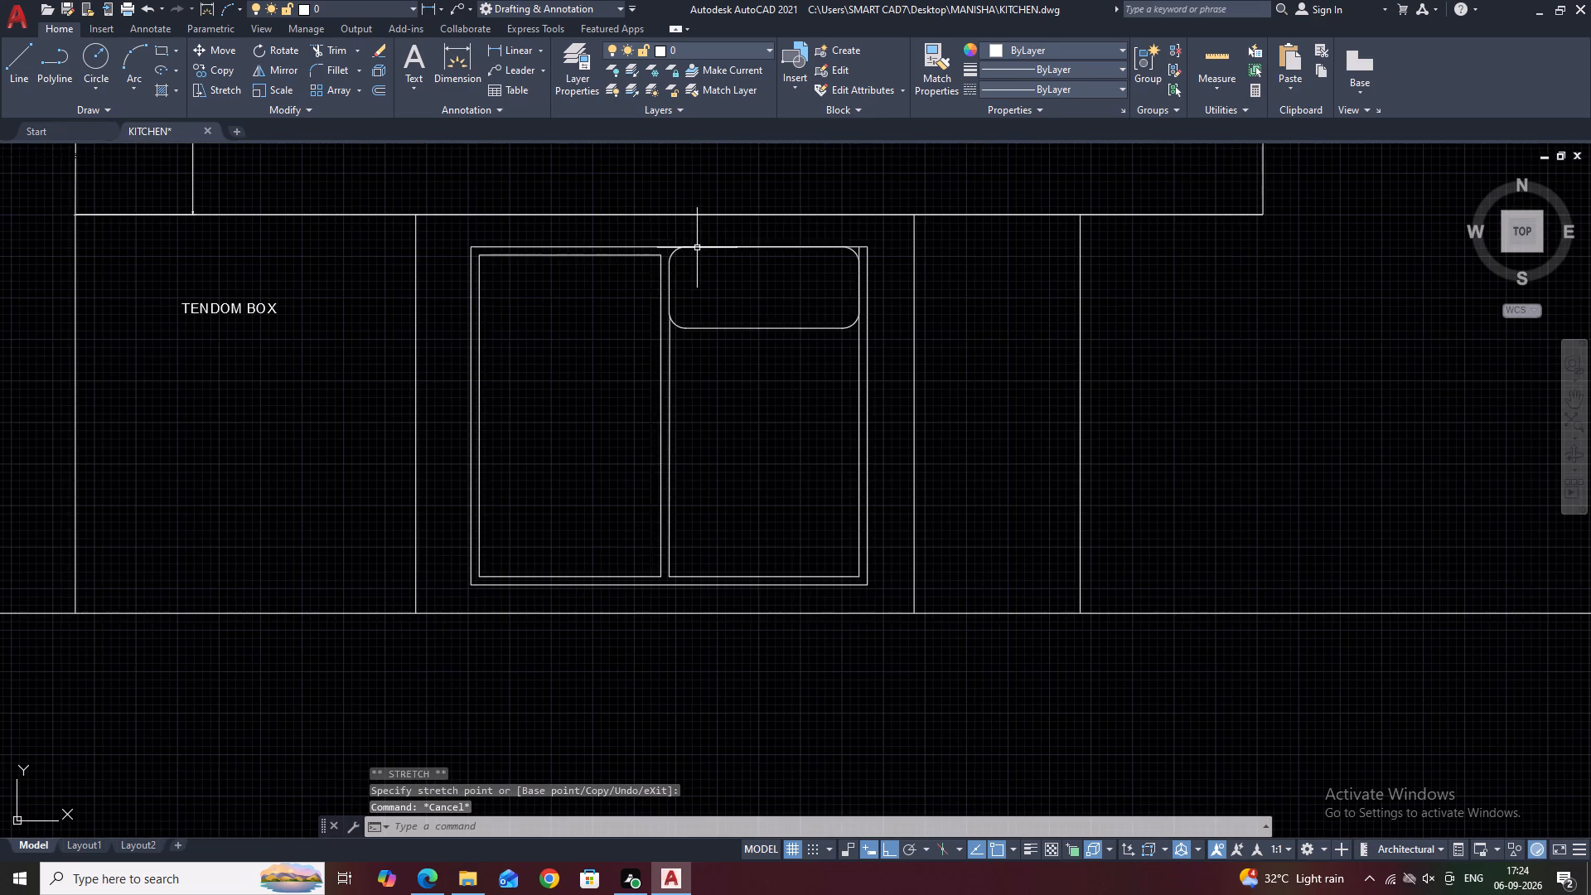
scroll(858, 264, up, 1)
middle_drag(863, 266, 879, 302)
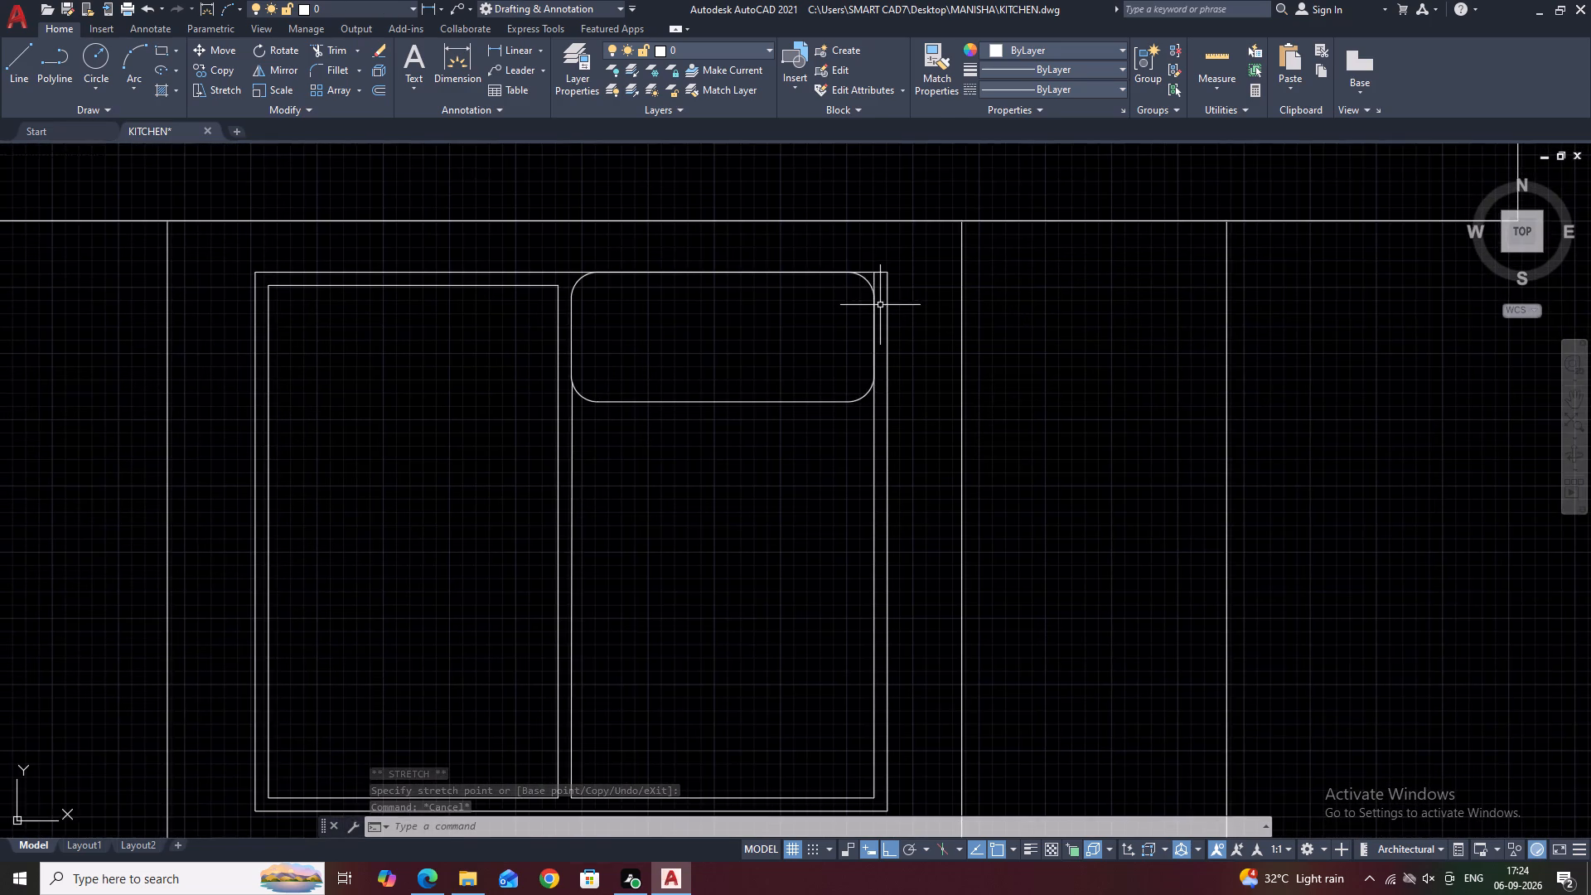
scroll(878, 312, up, 1)
middle_click(878, 312)
scroll(863, 271, up, 2)
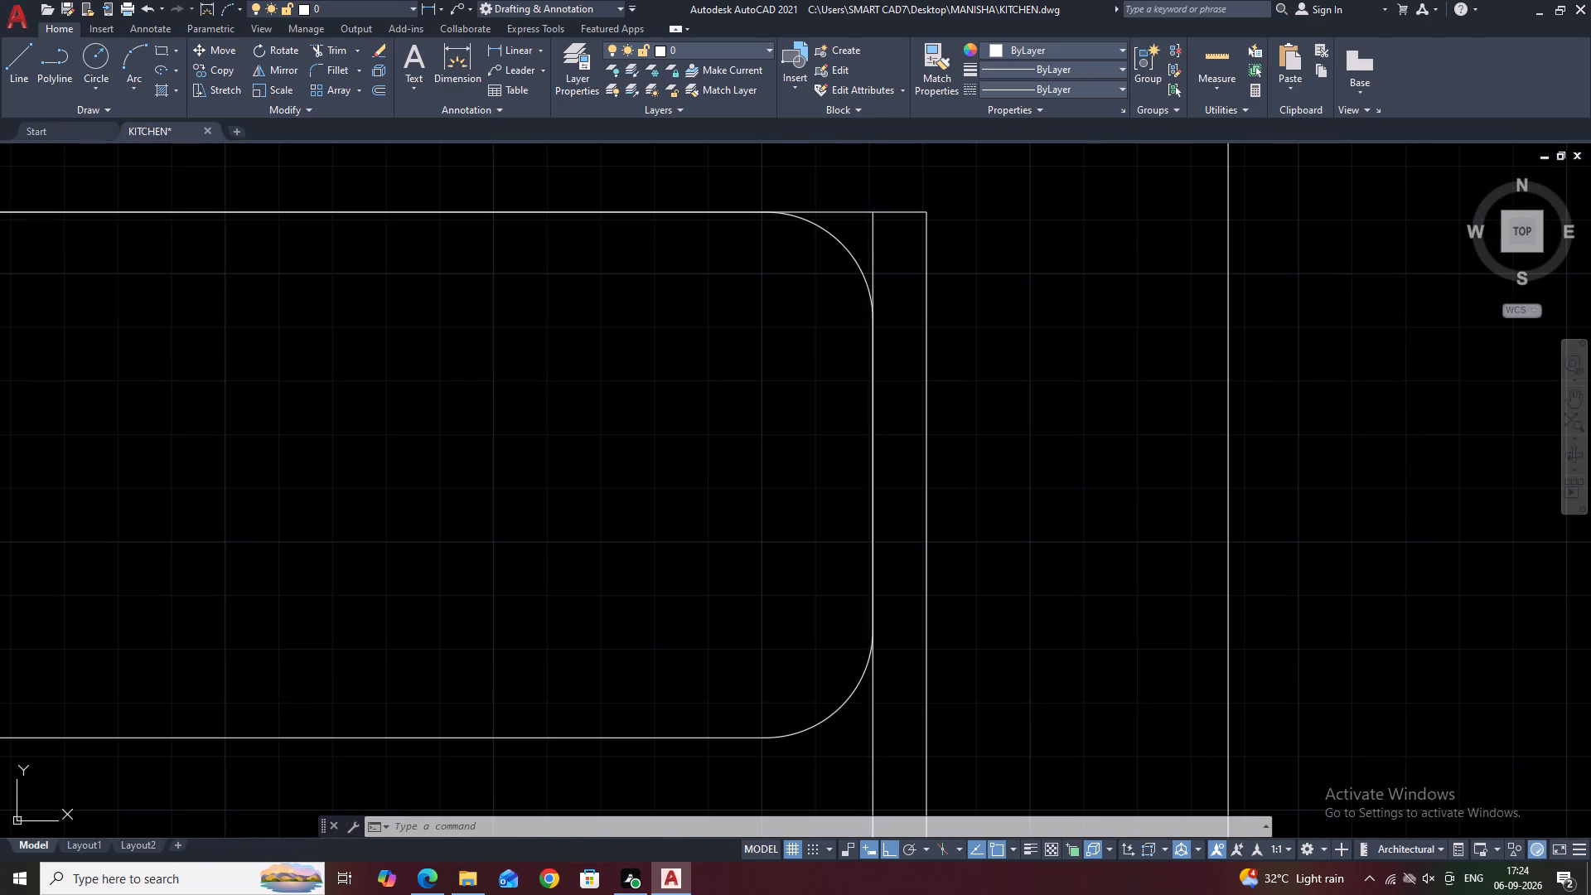
click(875, 248)
click(865, 230)
click(868, 228)
click(871, 210)
scroll(871, 217, down, 4)
scroll(868, 302, up, 2)
click(868, 272)
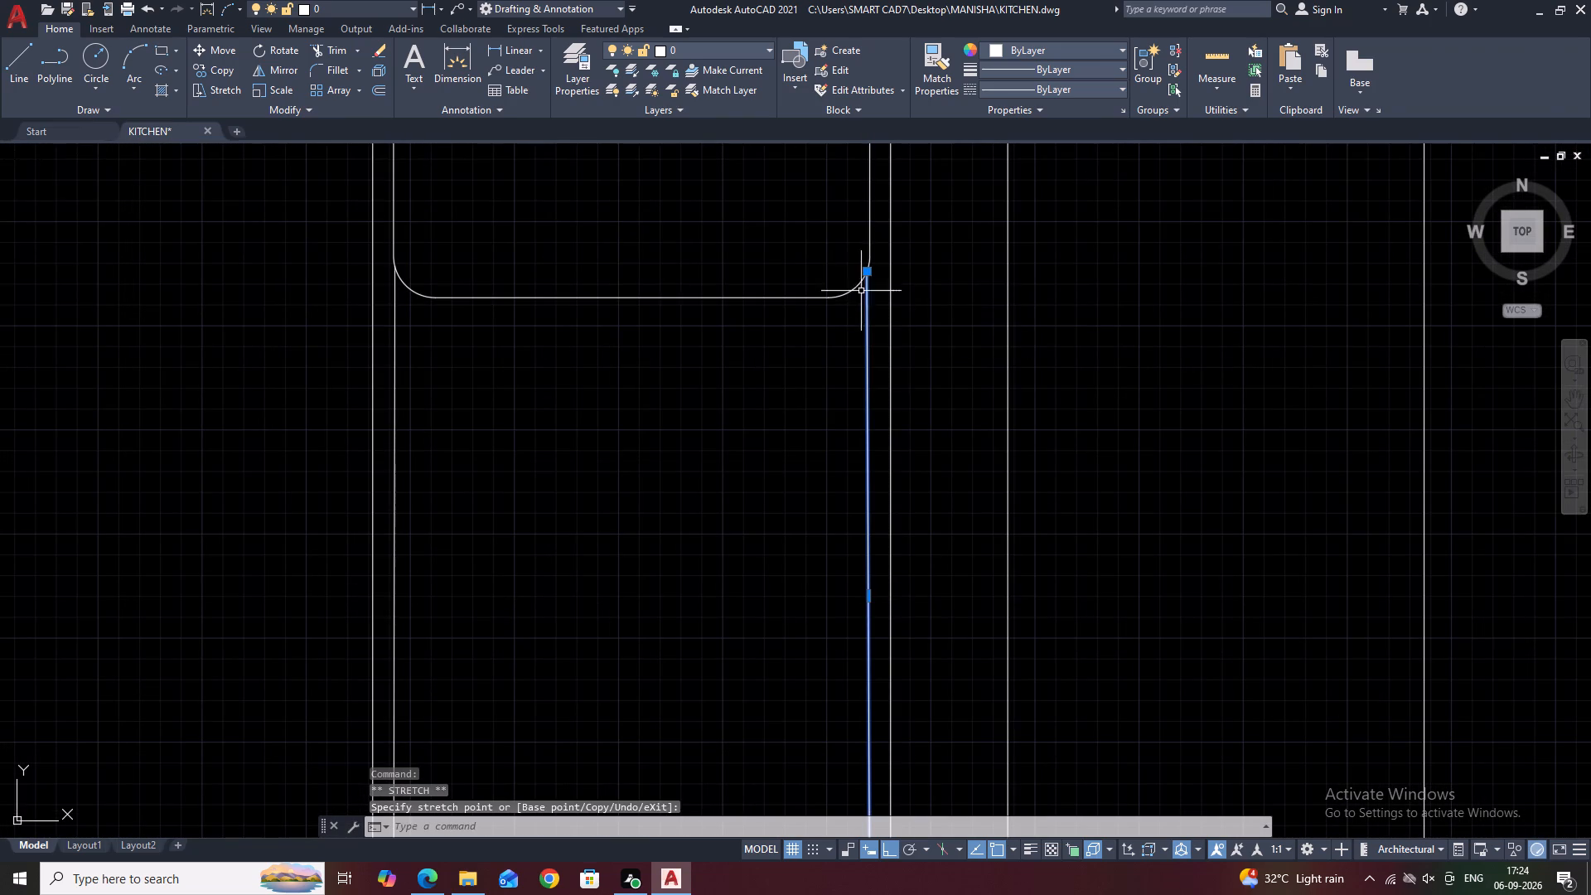
middle_drag(942, 428, 1005, 377)
scroll(856, 370, down, 1)
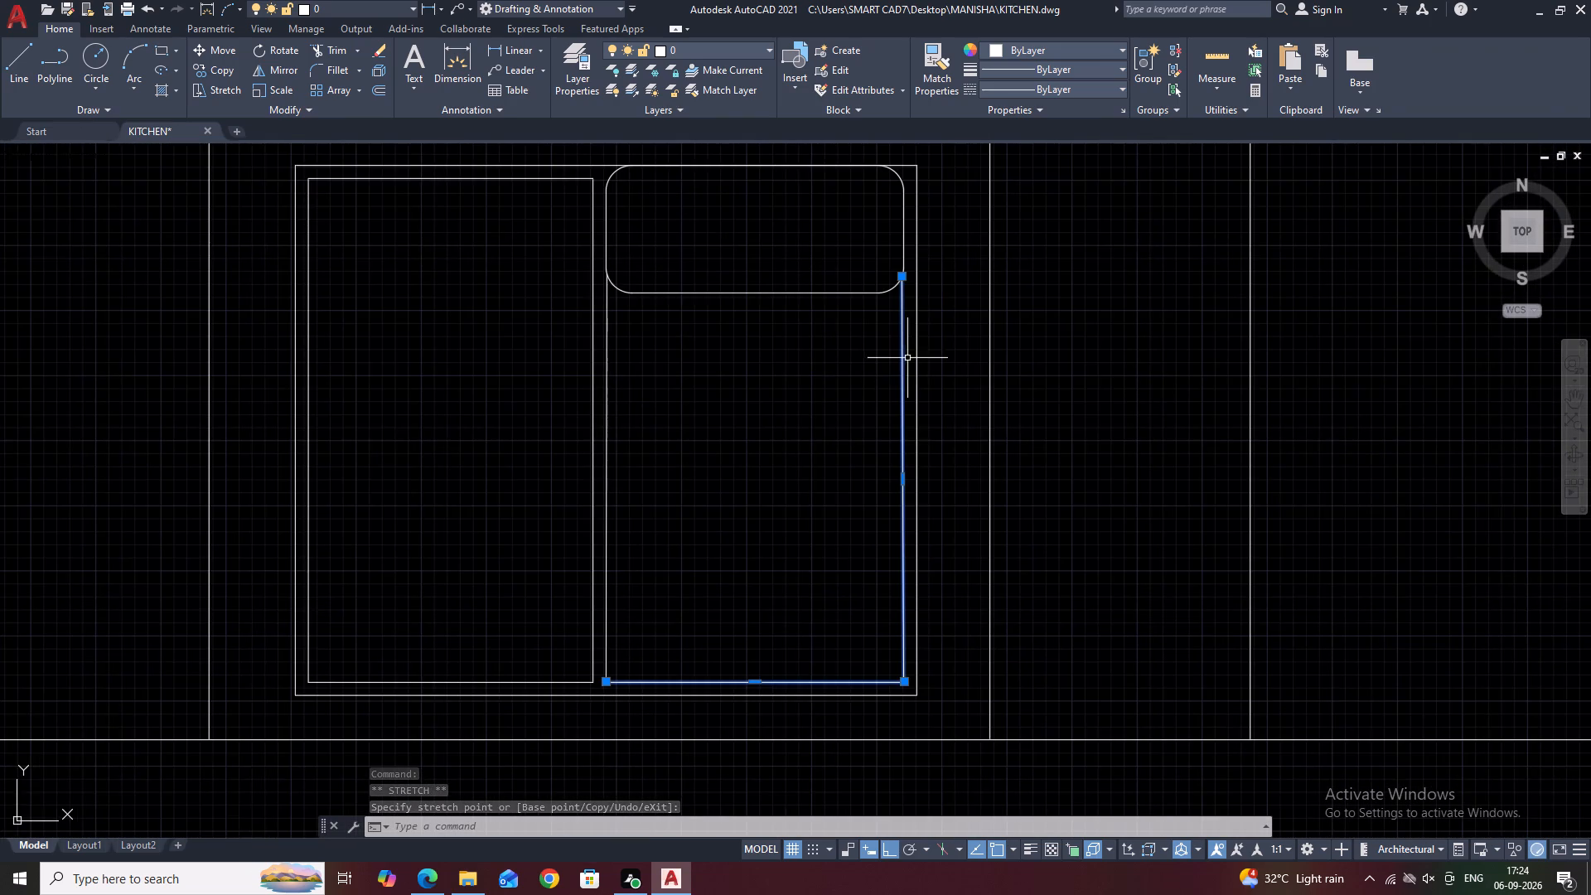
middle_drag(907, 358, 915, 345)
key(Escape)
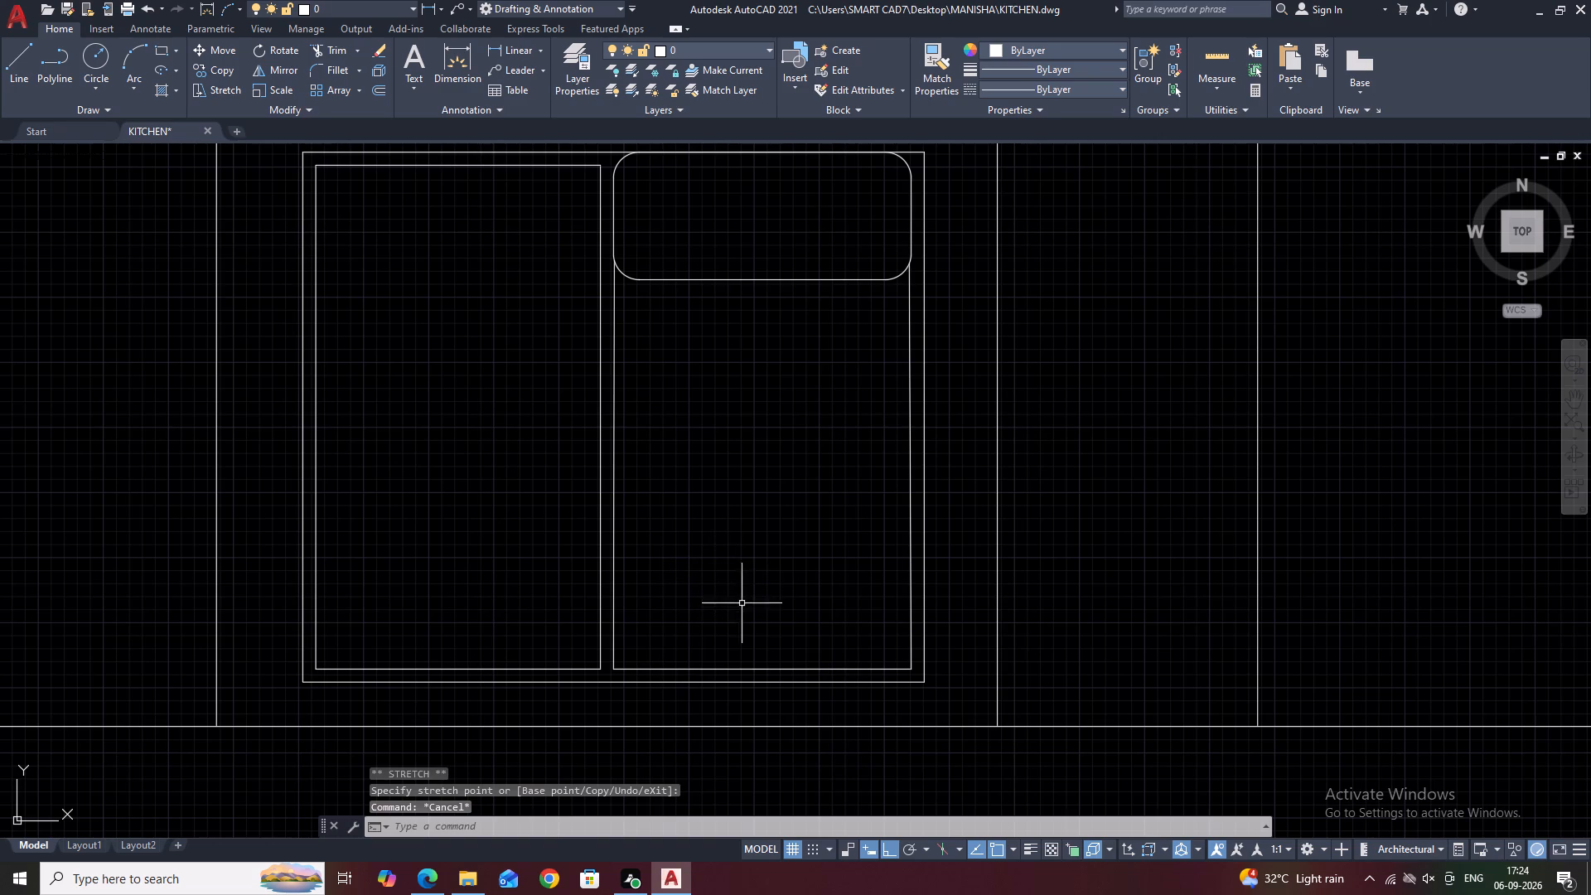
Draw a rectangle in the right bay from just below the rounded rectangle's left side to the bay's bottom-right corner.
text(REC)
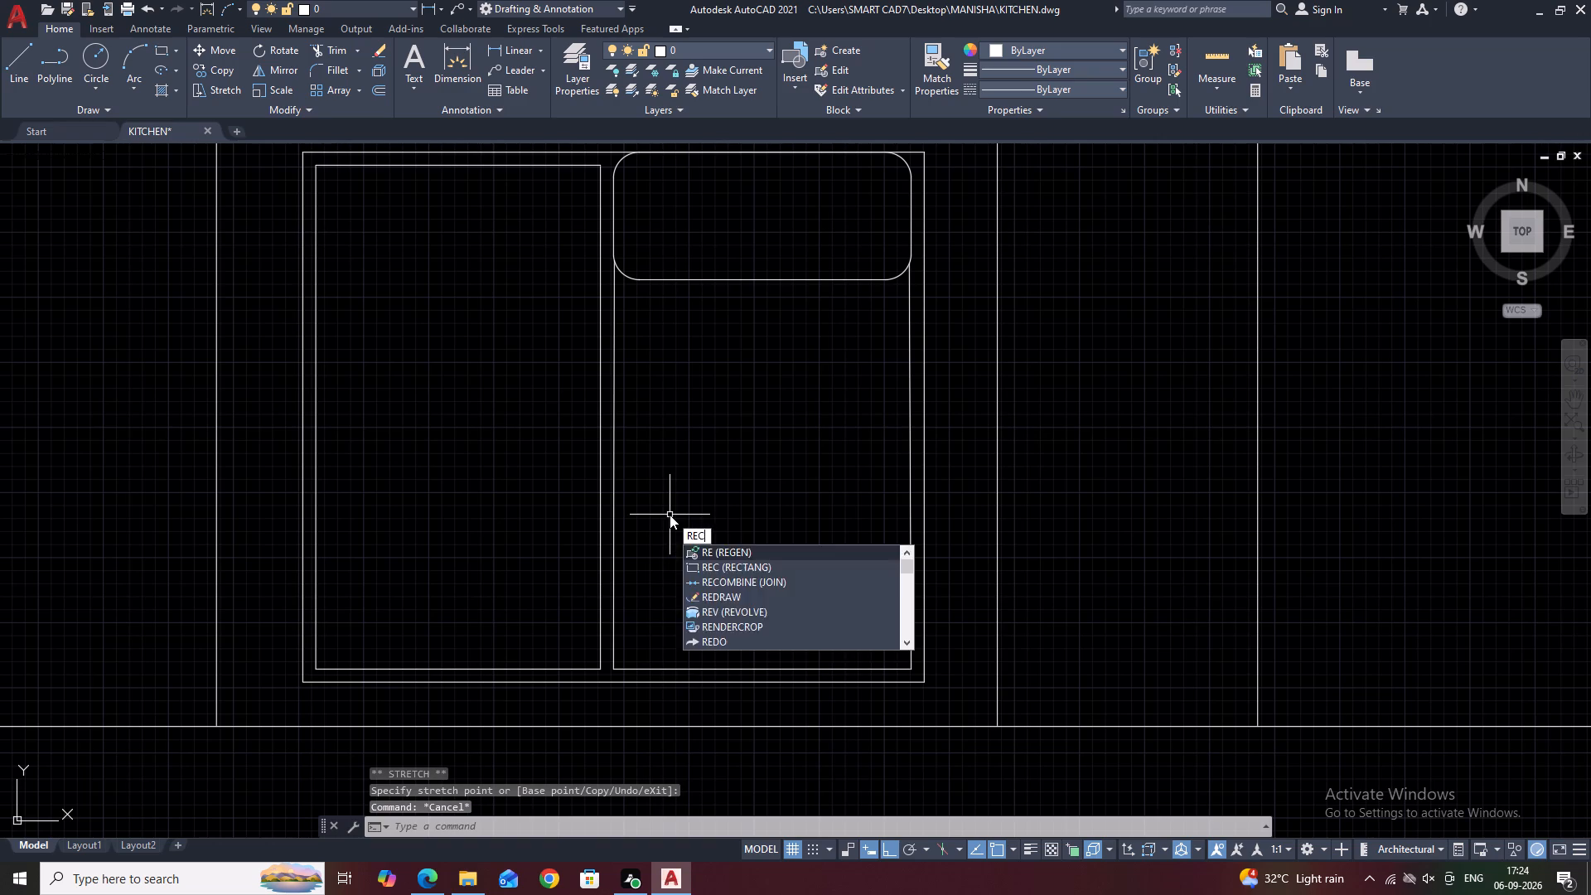
key(space)
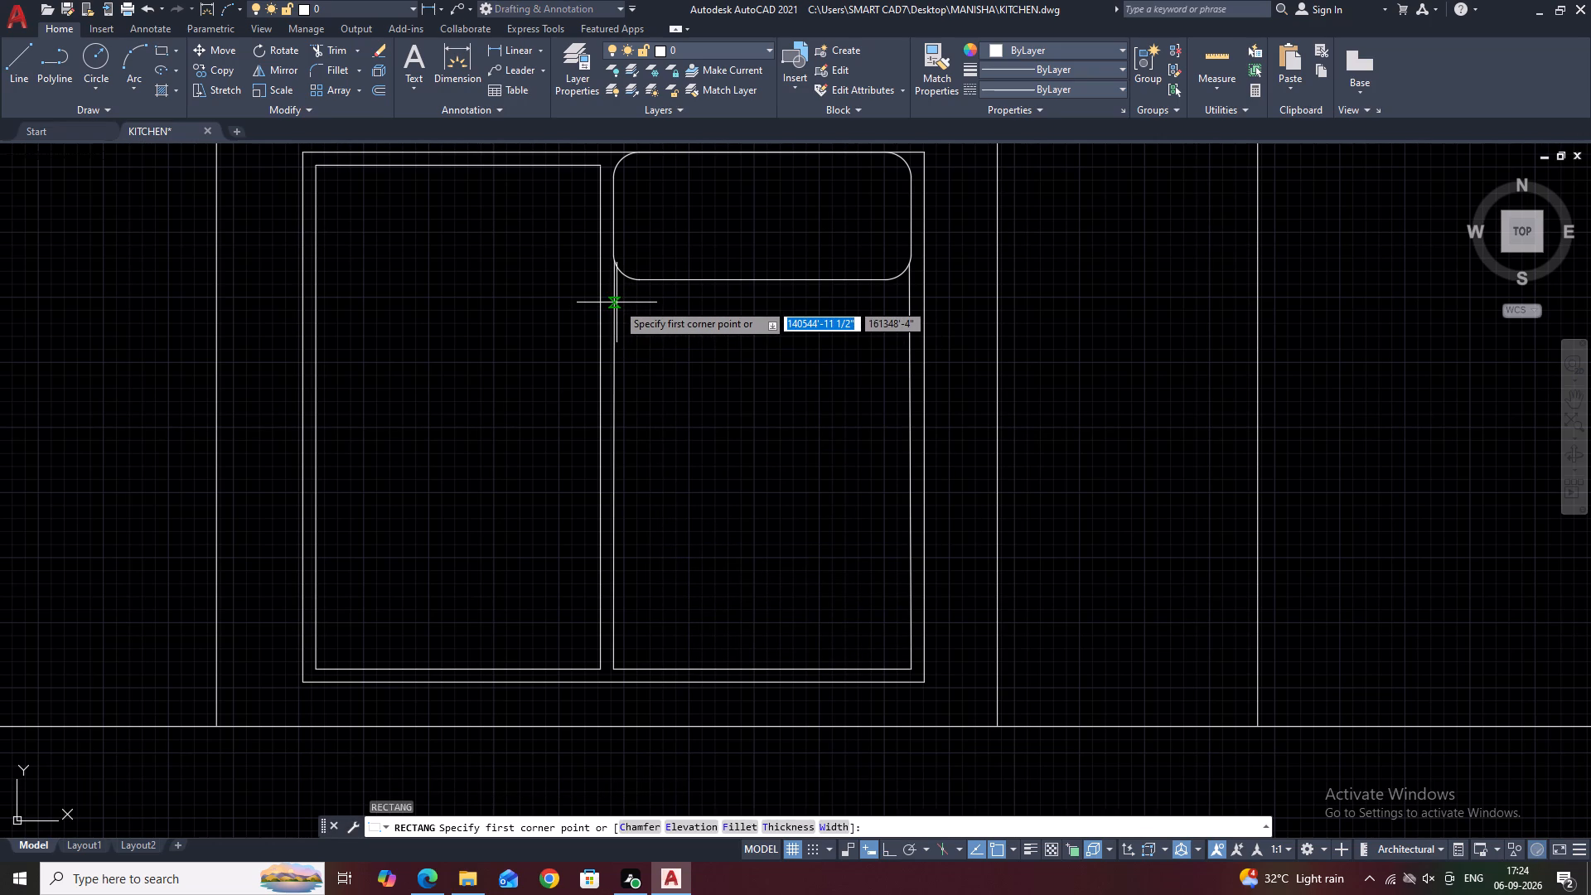
click(617, 293)
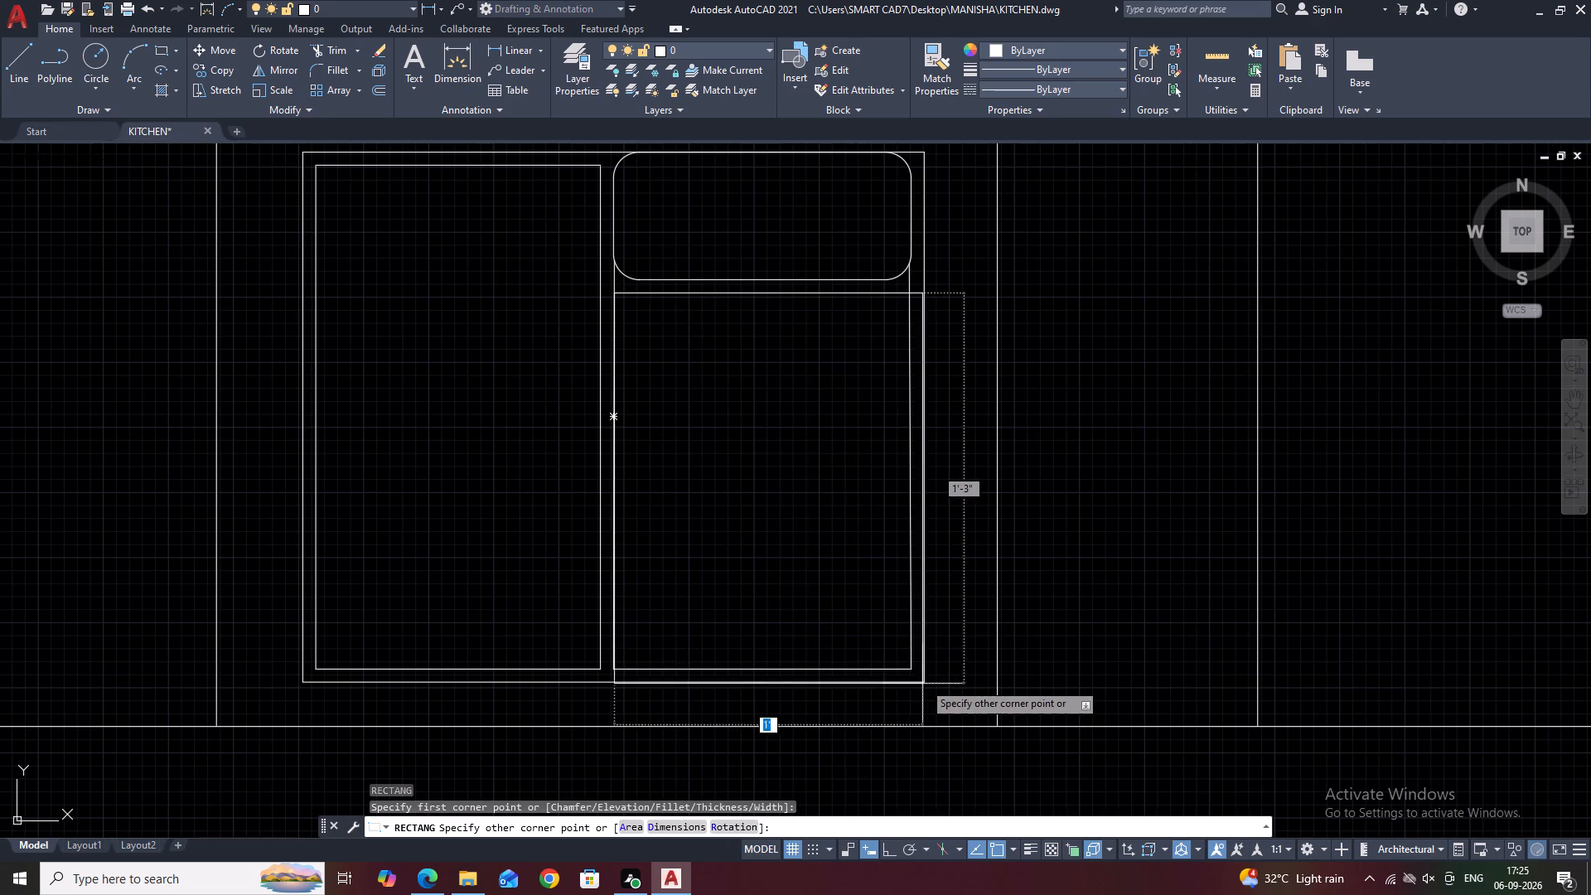
click(908, 670)
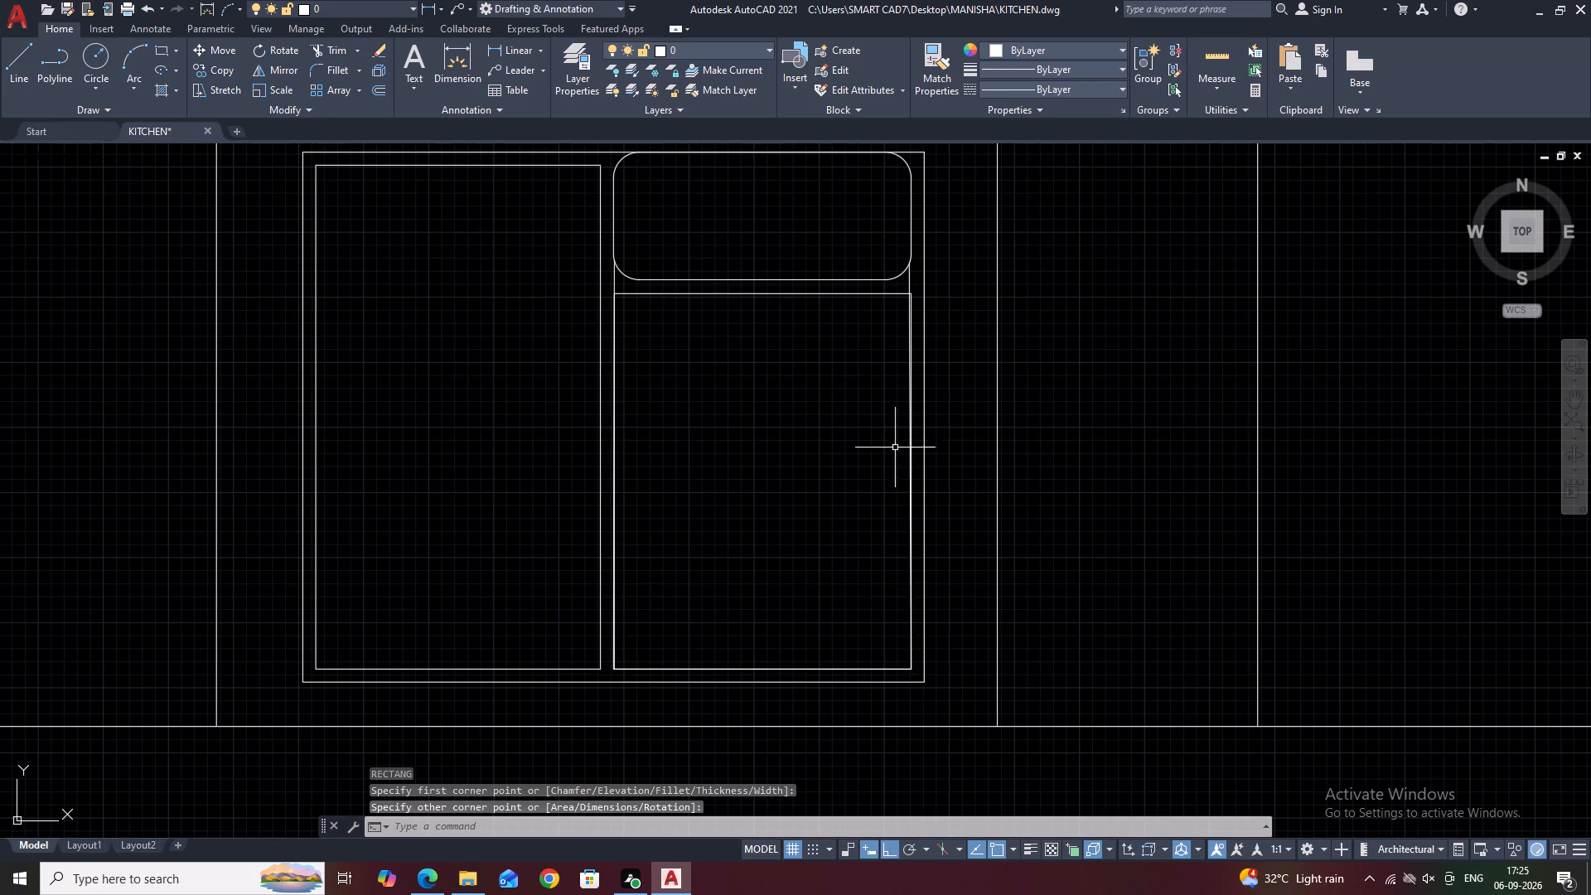
Stretch the right edge of the right bay's lower rectangle inward onto the nearby bay edge line.
scroll(901, 511, up, 4)
click(919, 468)
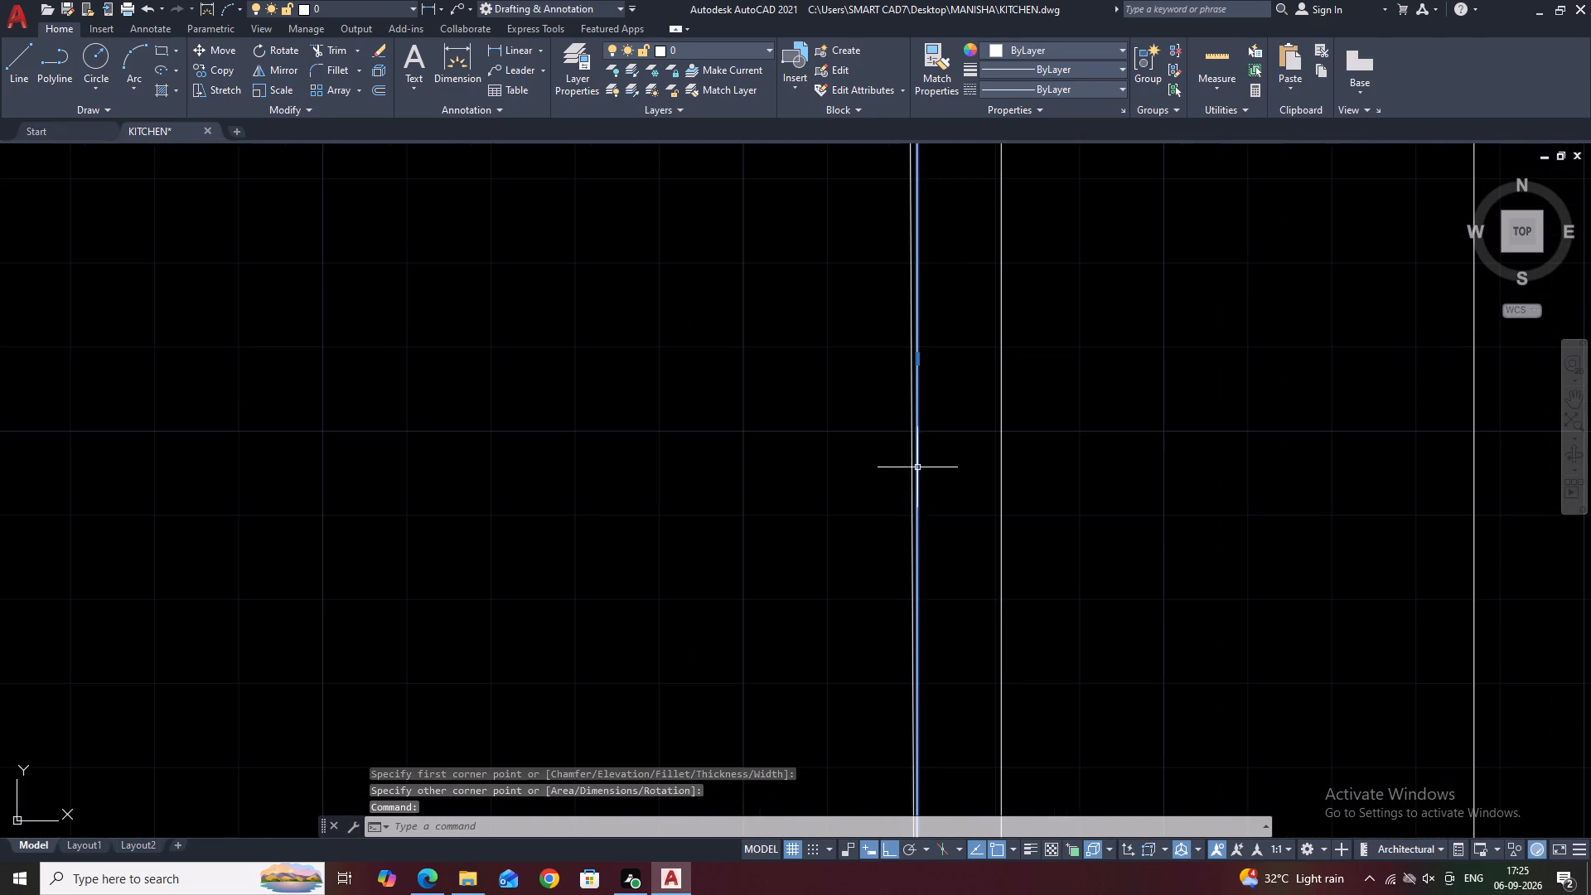
scroll(923, 364, up, 3)
click(894, 350)
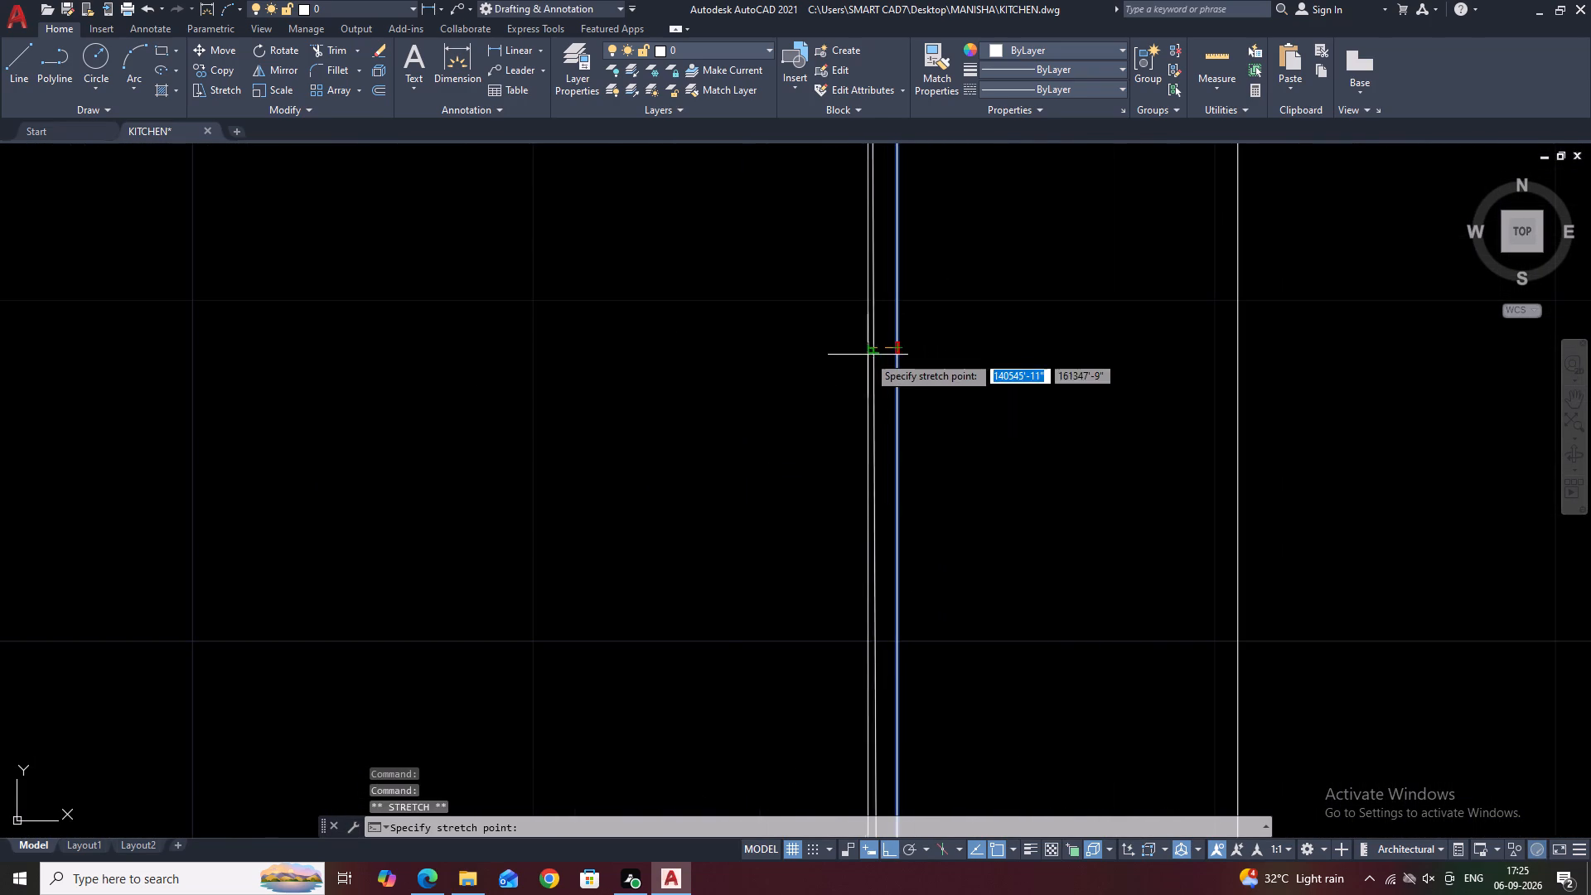
click(869, 354)
scroll(897, 393, down, 4)
middle_drag(908, 403, 928, 542)
key(Escape)
scroll(921, 547, down, 4)
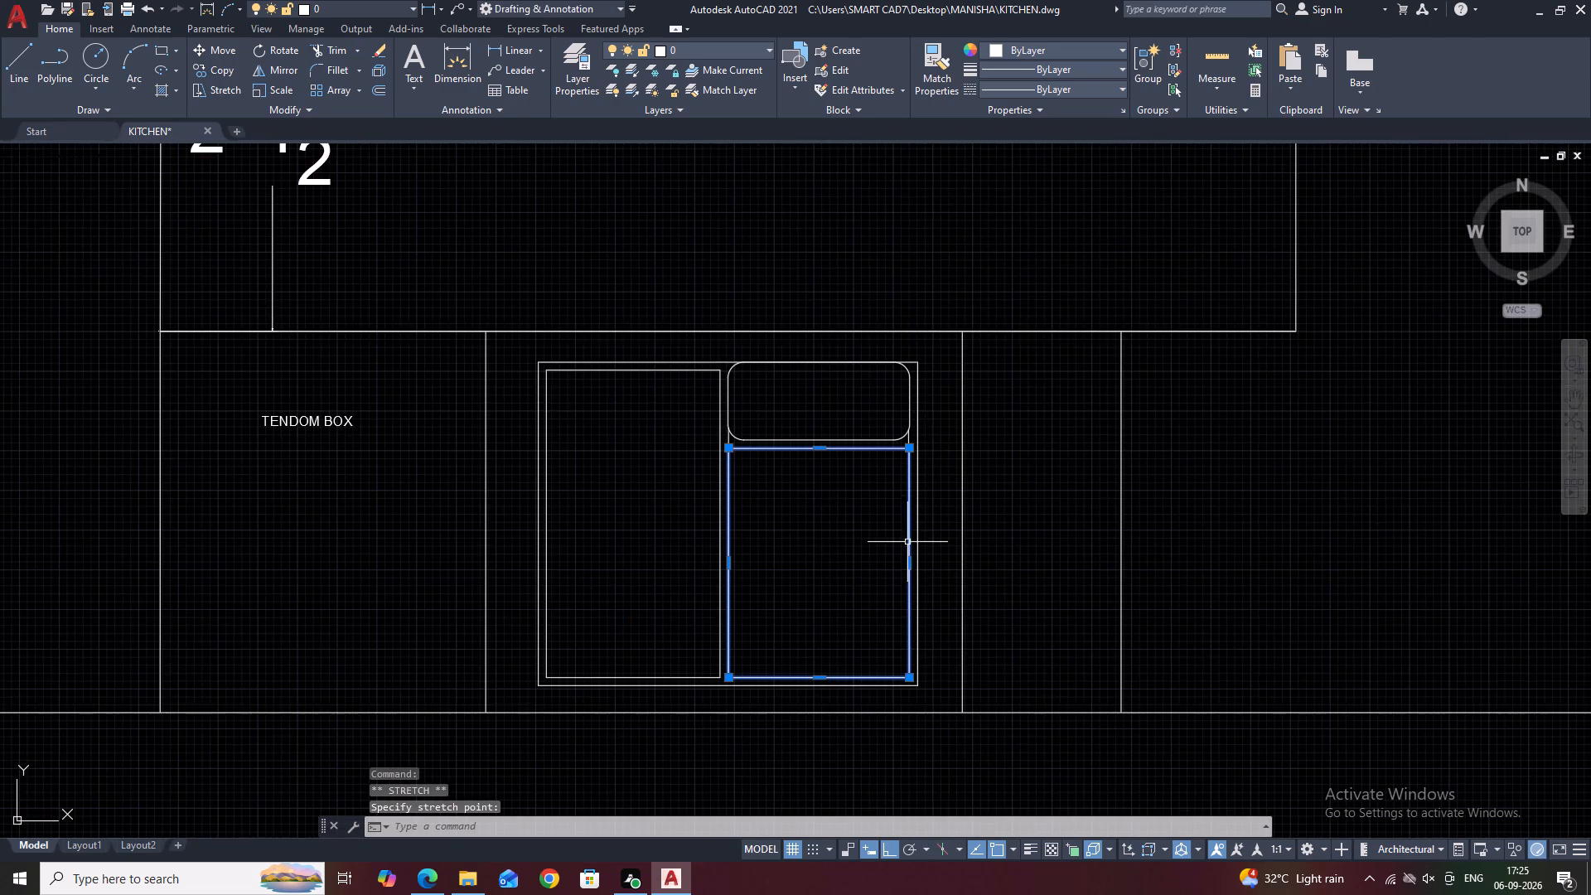
scroll(907, 417, up, 2)
key(Escape)
Delete the right bay's leftover right and left edge lines beside the new lower rectangle.
click(908, 475)
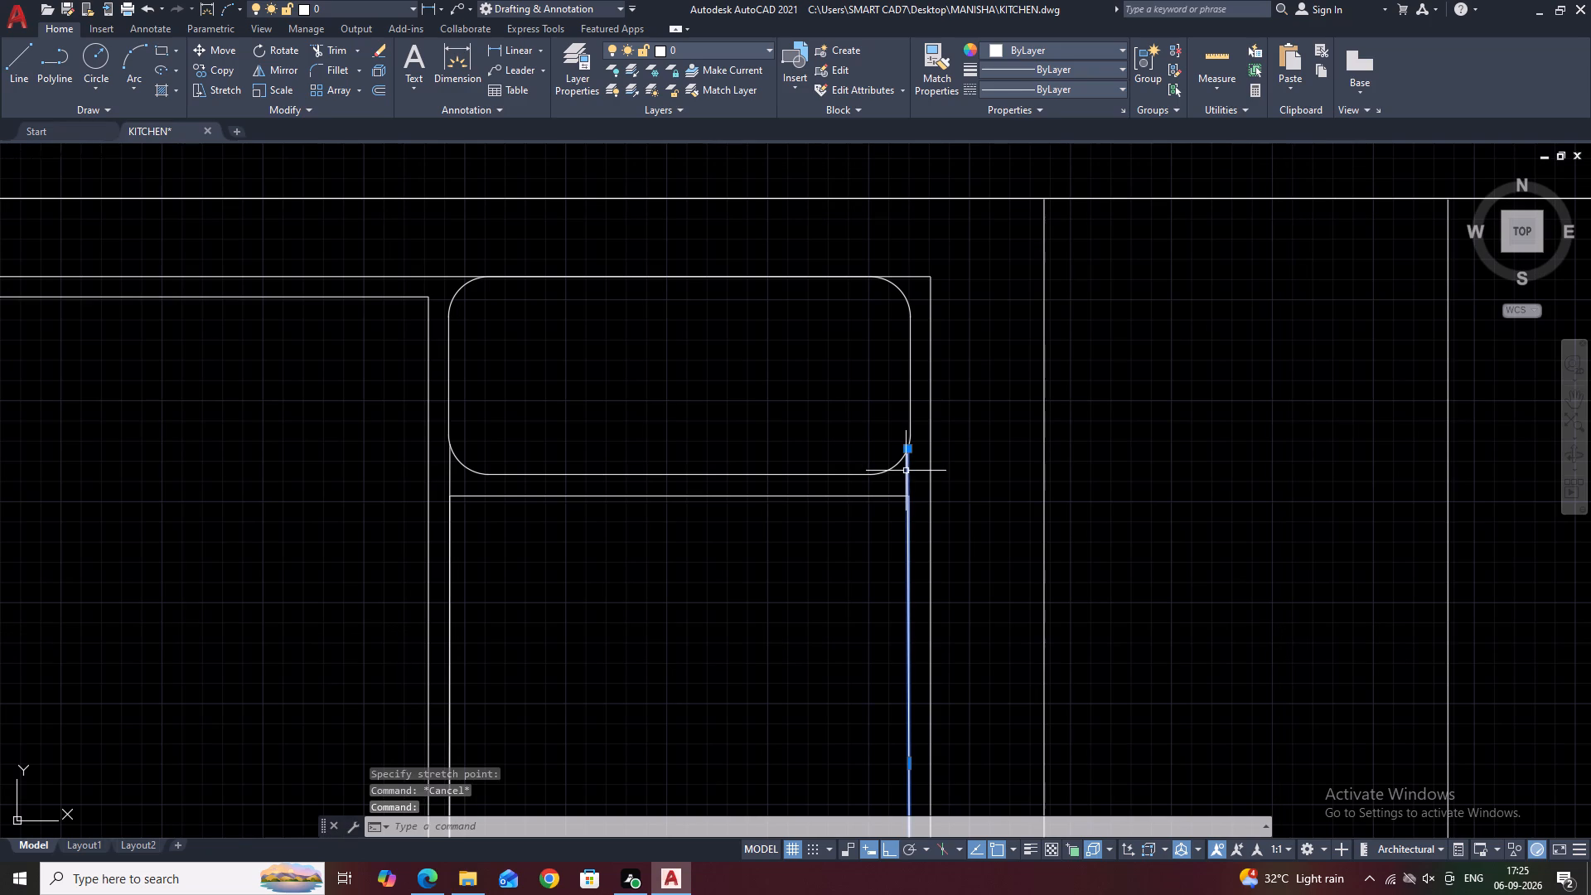
key(Delete)
click(451, 467)
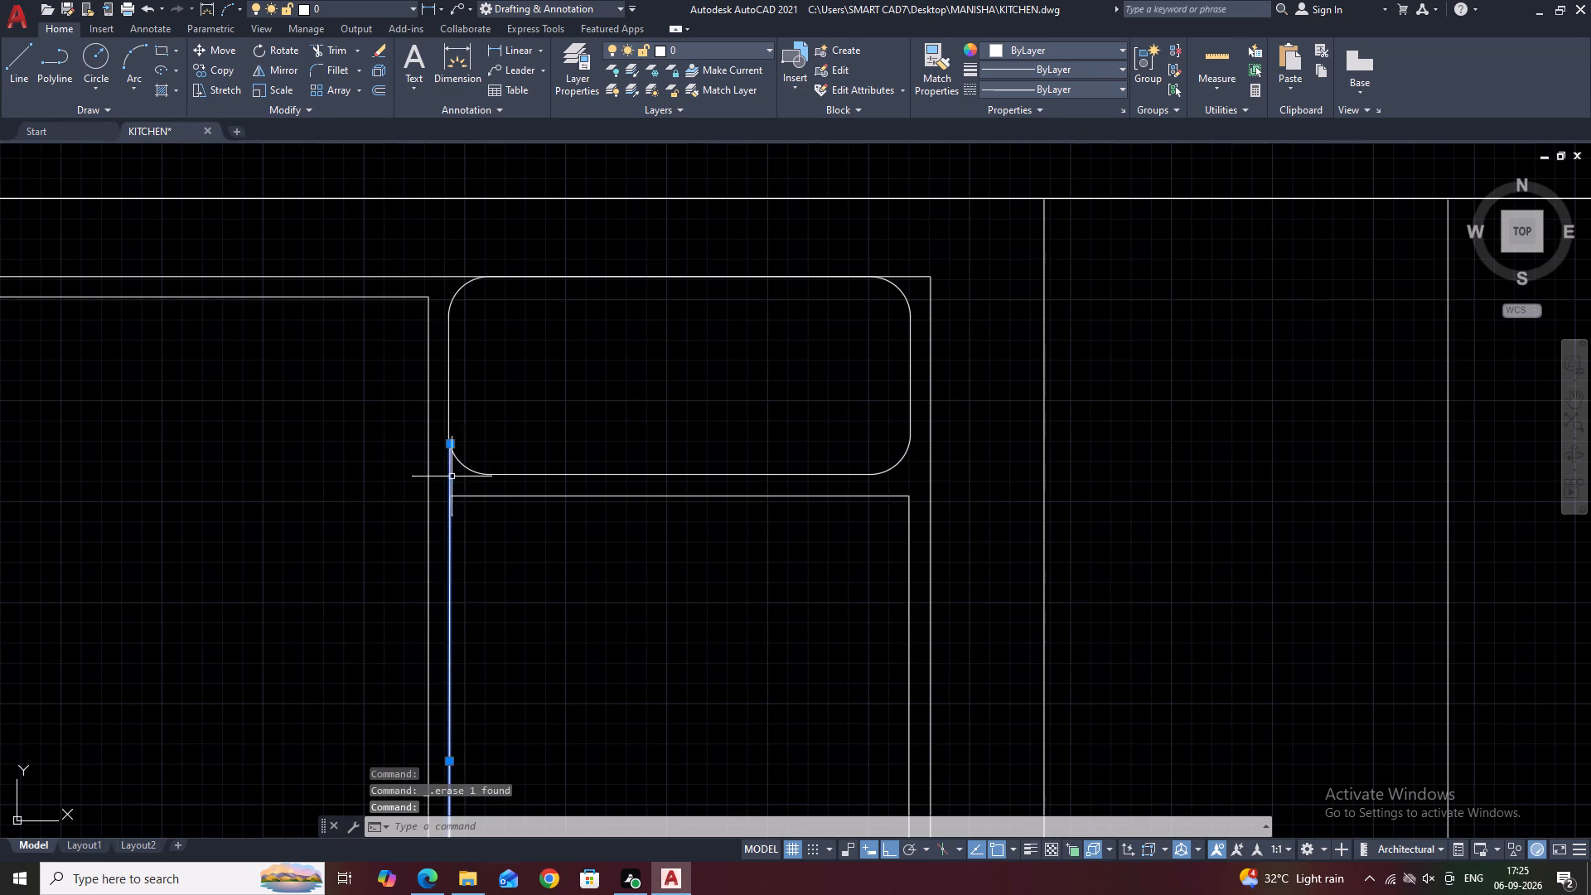
key(Delete)
Fillet the upper-left and upper-right corners of the right bay's lower rectangle with the 1" radius.
scroll(491, 500, down, 2)
middle_drag(681, 497, 706, 452)
middle_drag(515, 601, 645, 539)
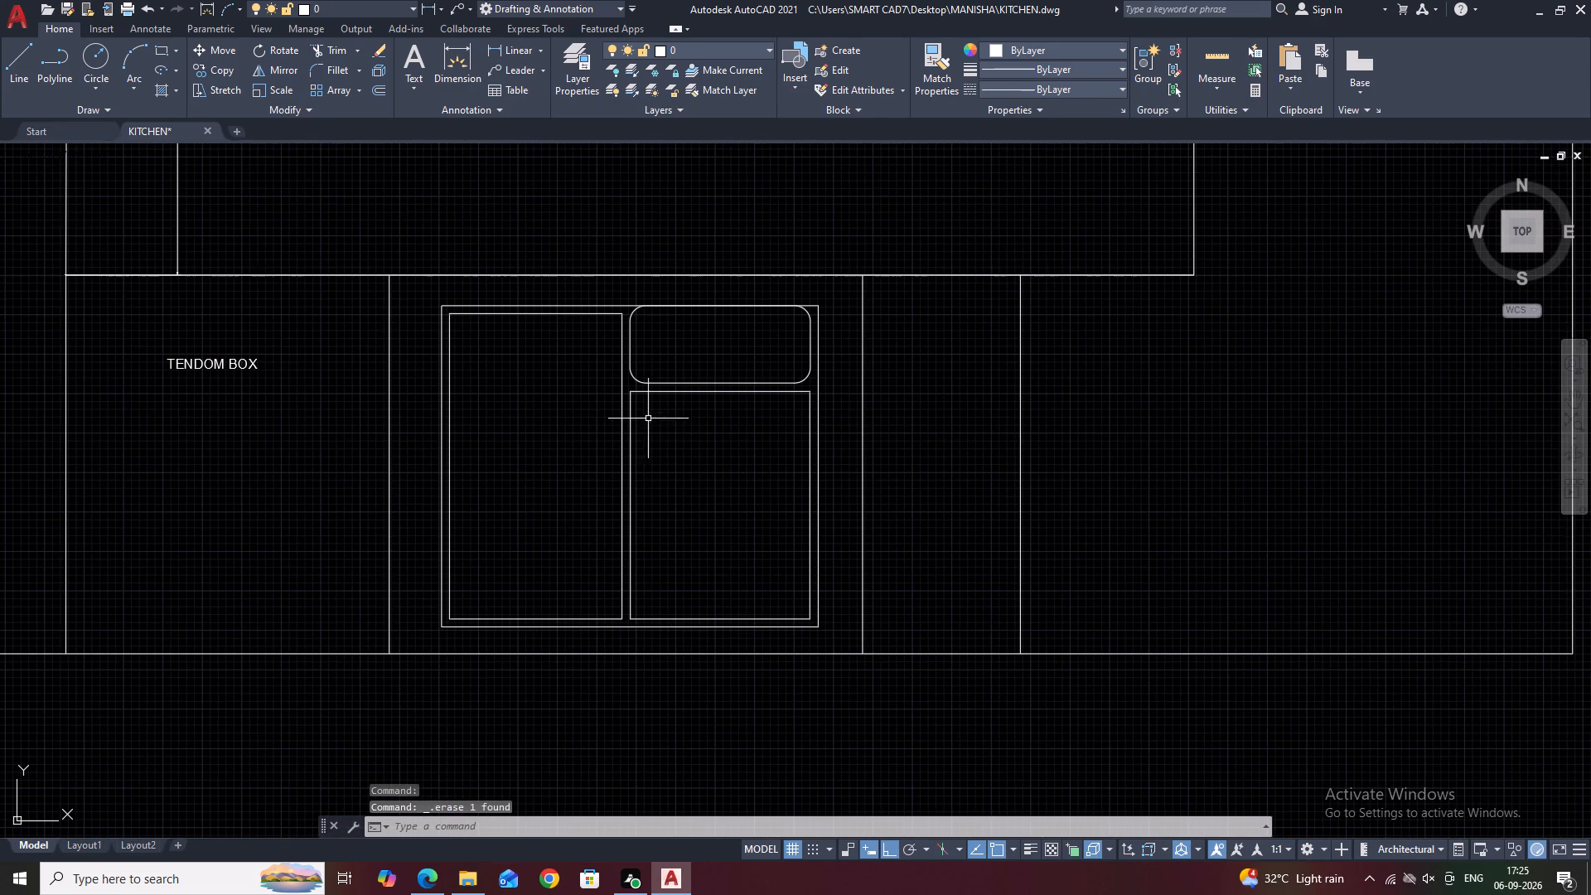
key(f)
key(space)
scroll(626, 396, up, 1)
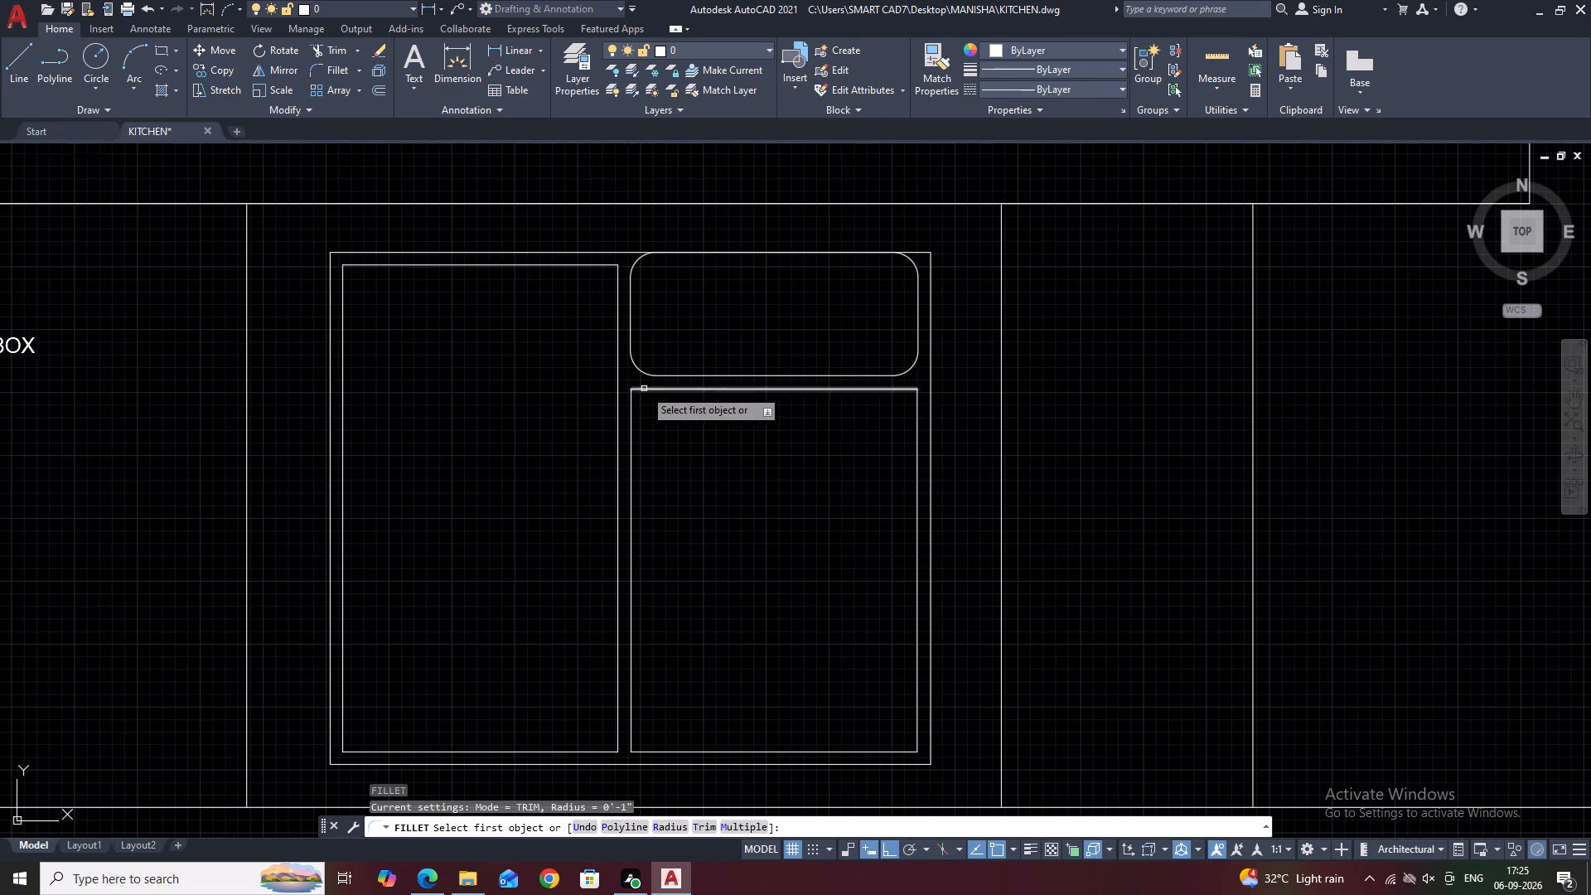
click(644, 389)
click(632, 418)
key(space)
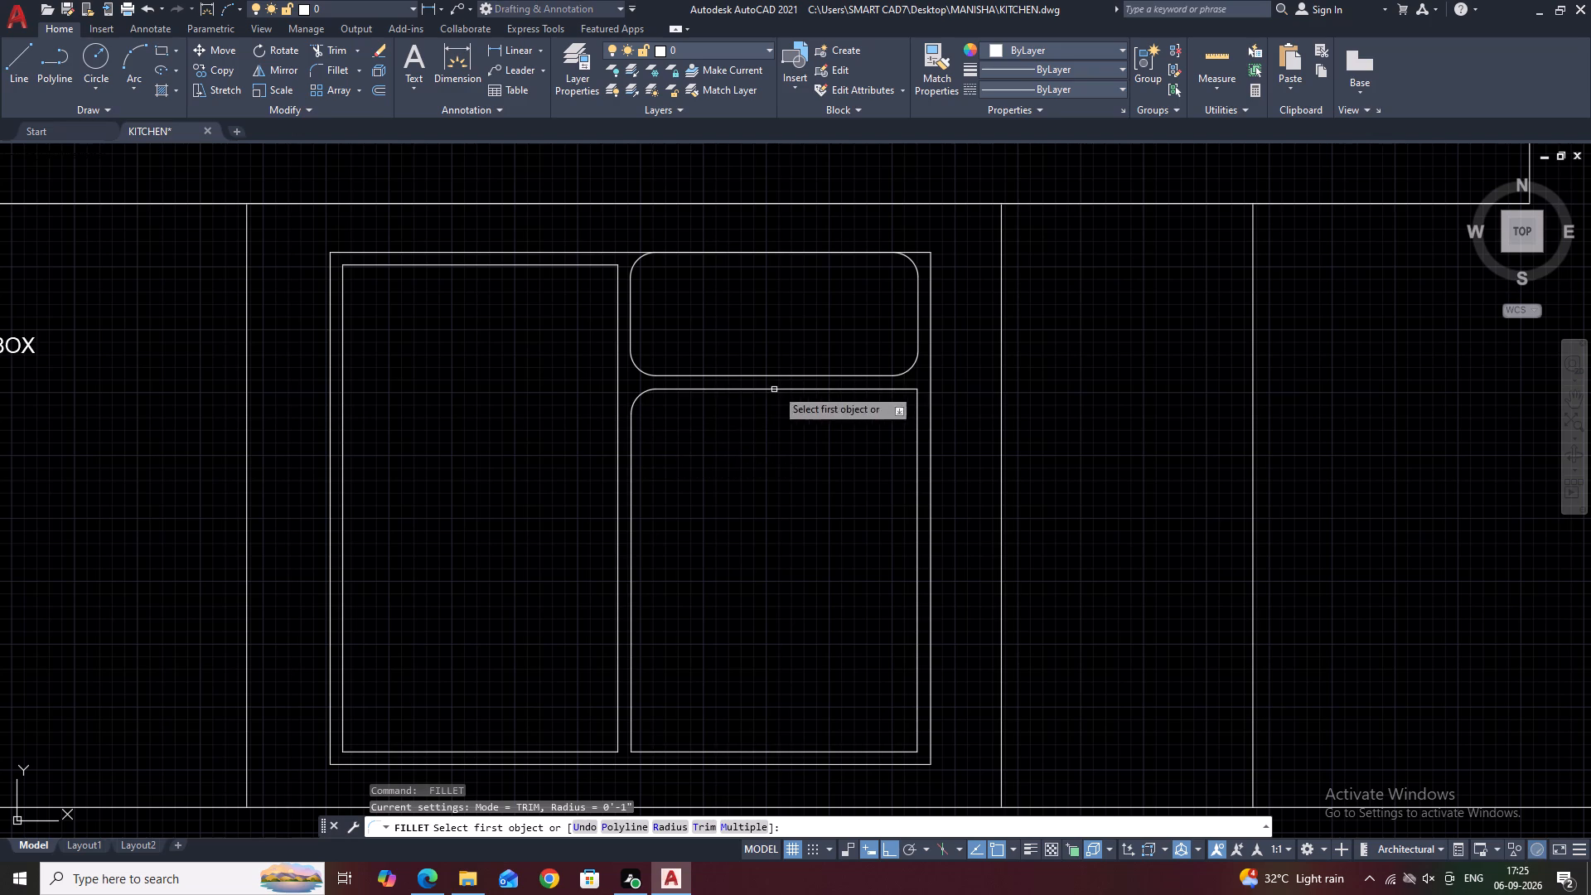
click(871, 389)
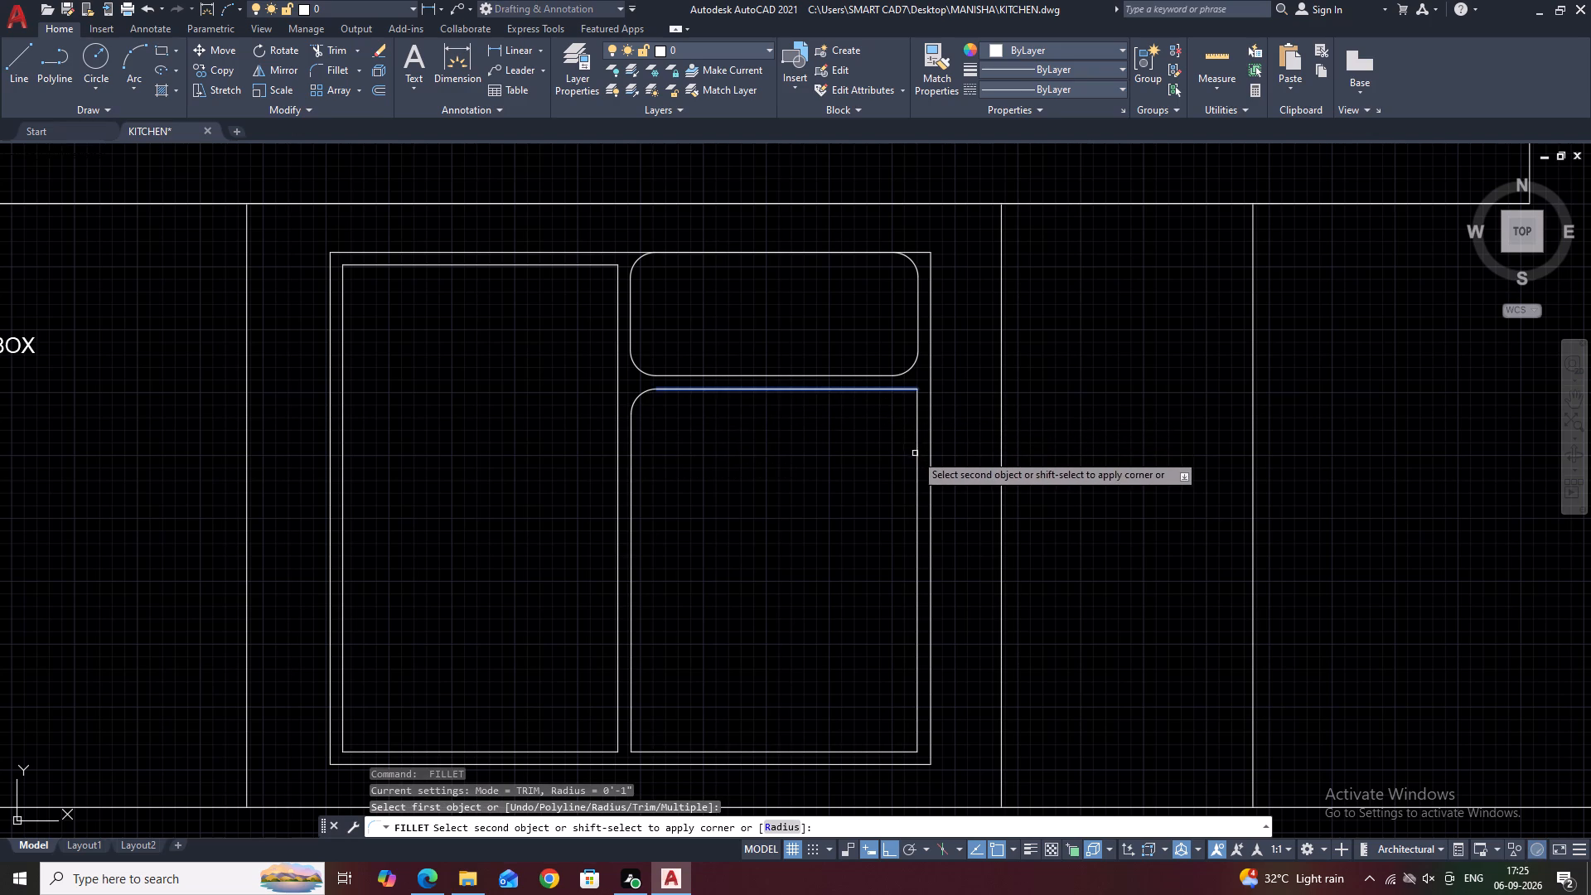
click(917, 455)
Fillet the lower-left and lower-right corners of the right bay's lower rectangle with the 1" radius.
scroll(823, 382, down, 1)
middle_drag(813, 542, 877, 373)
key(space)
scroll(767, 452, up, 2)
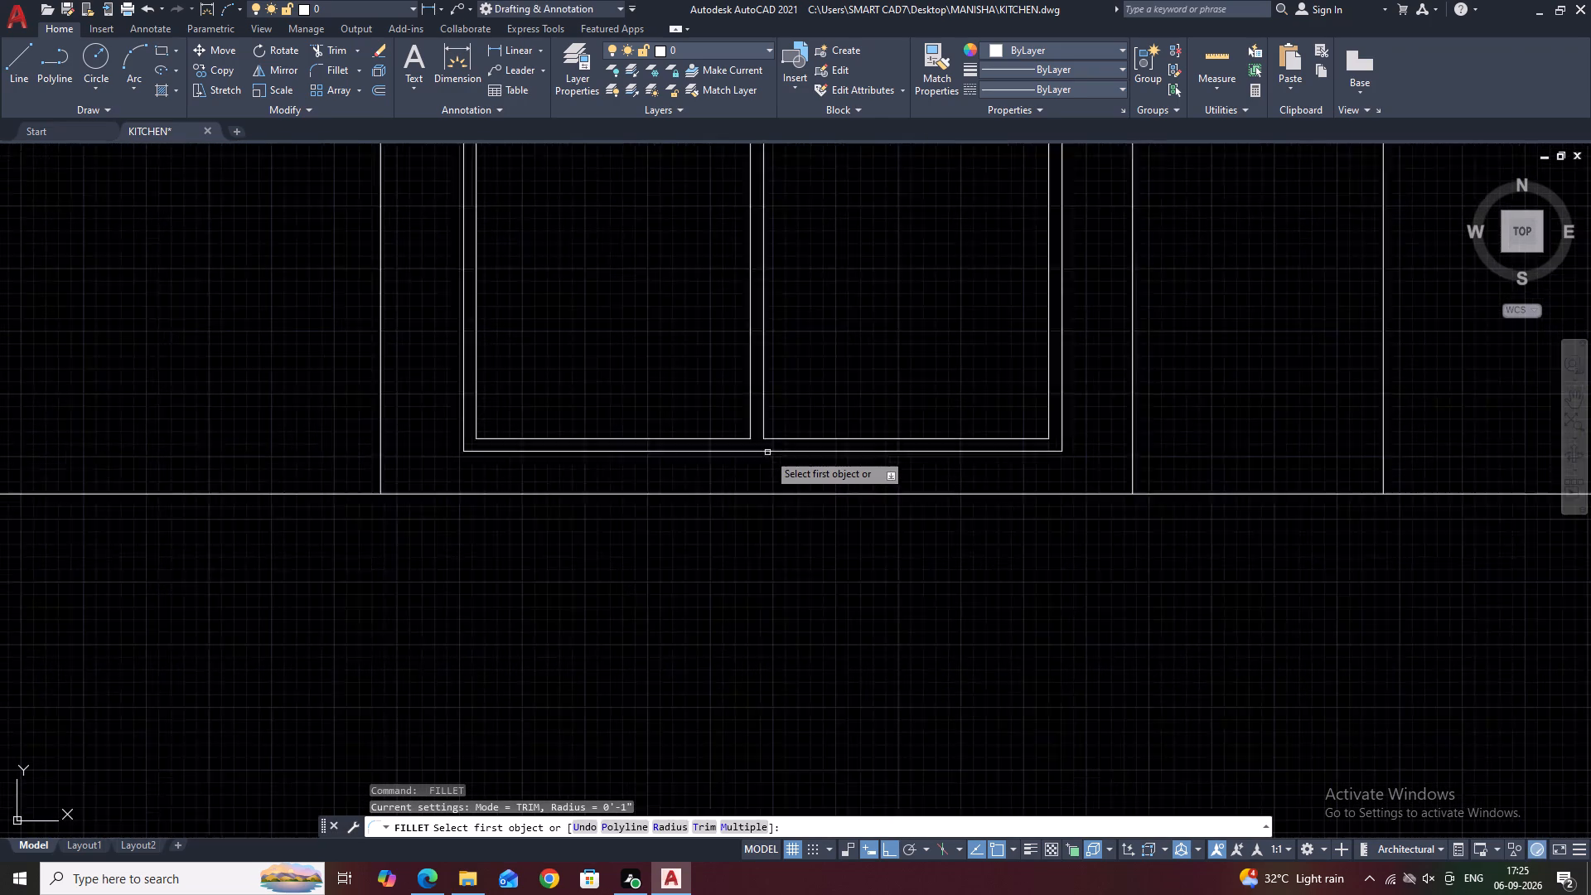
click(762, 410)
click(758, 404)
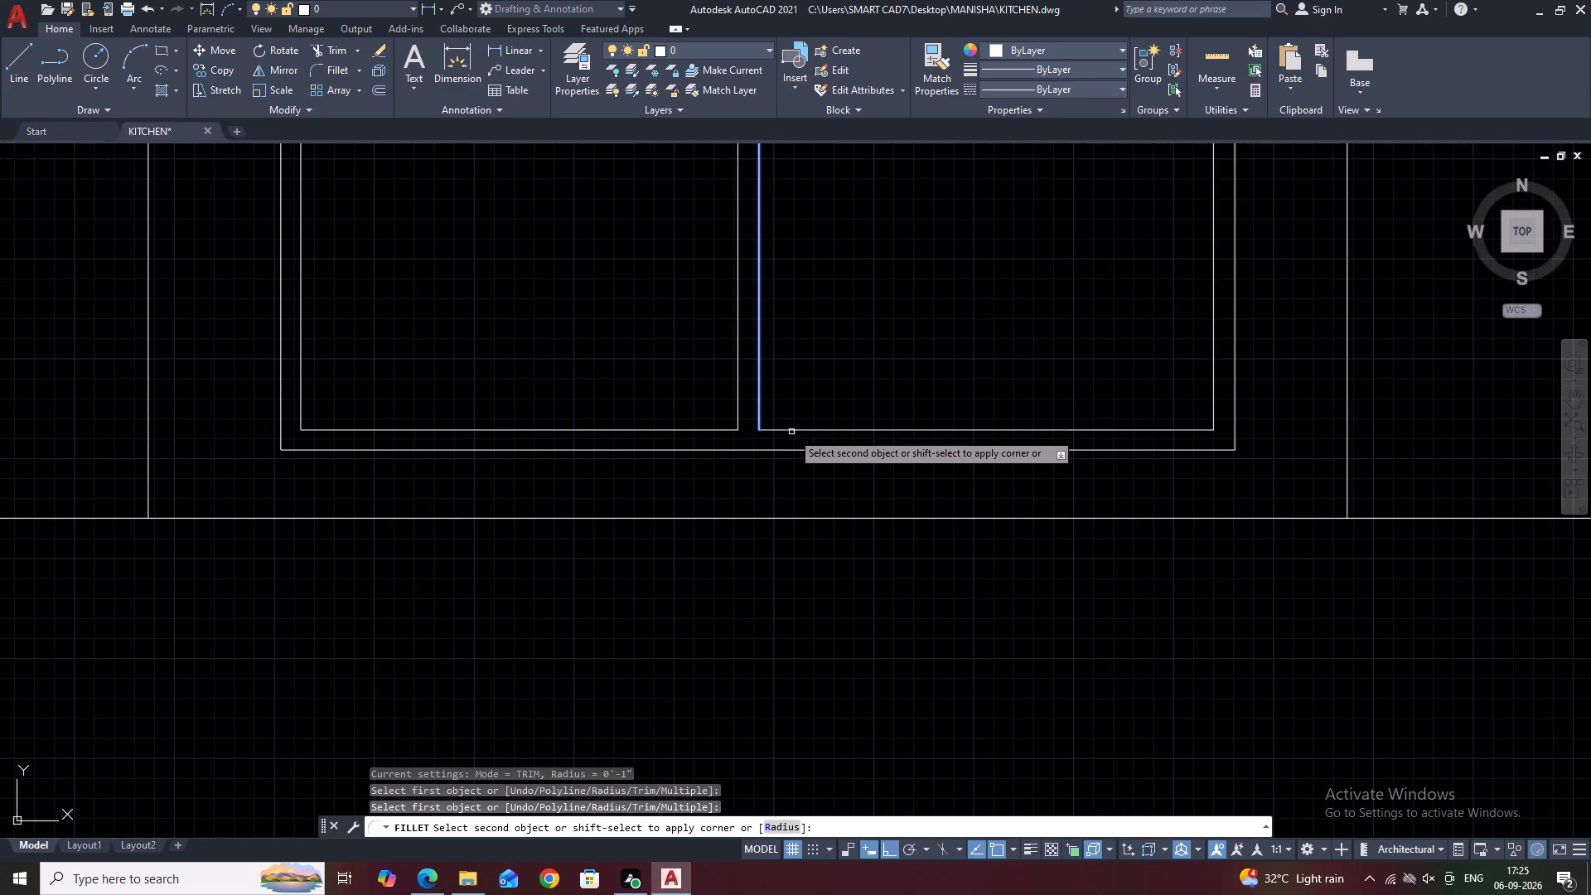
click(791, 431)
scroll(727, 427, down, 1)
middle_drag(914, 373, 763, 479)
key(space)
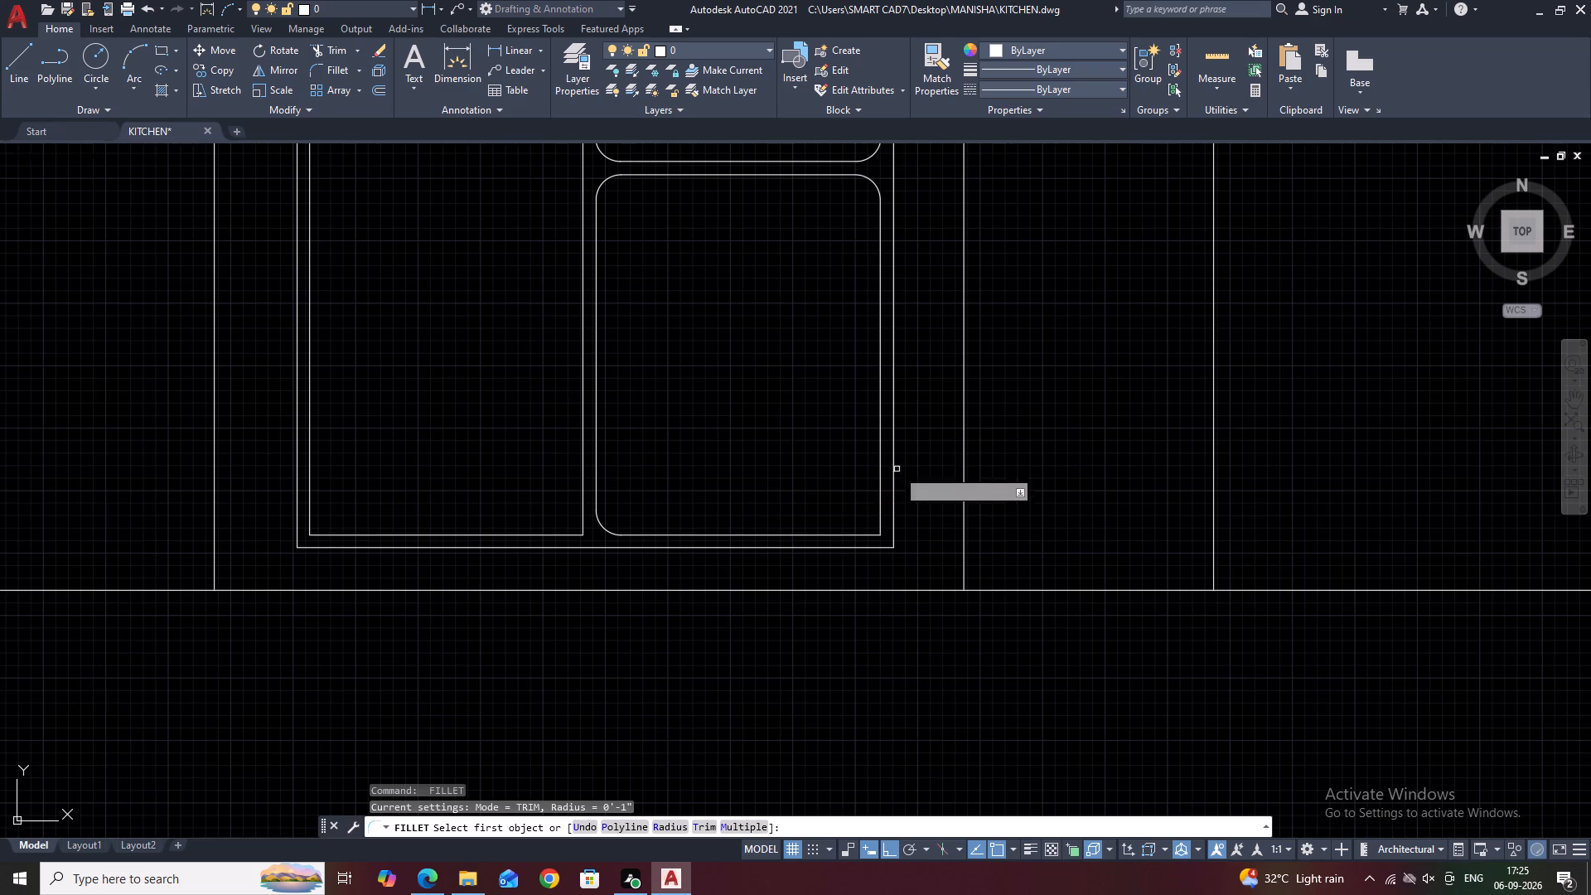
click(882, 454)
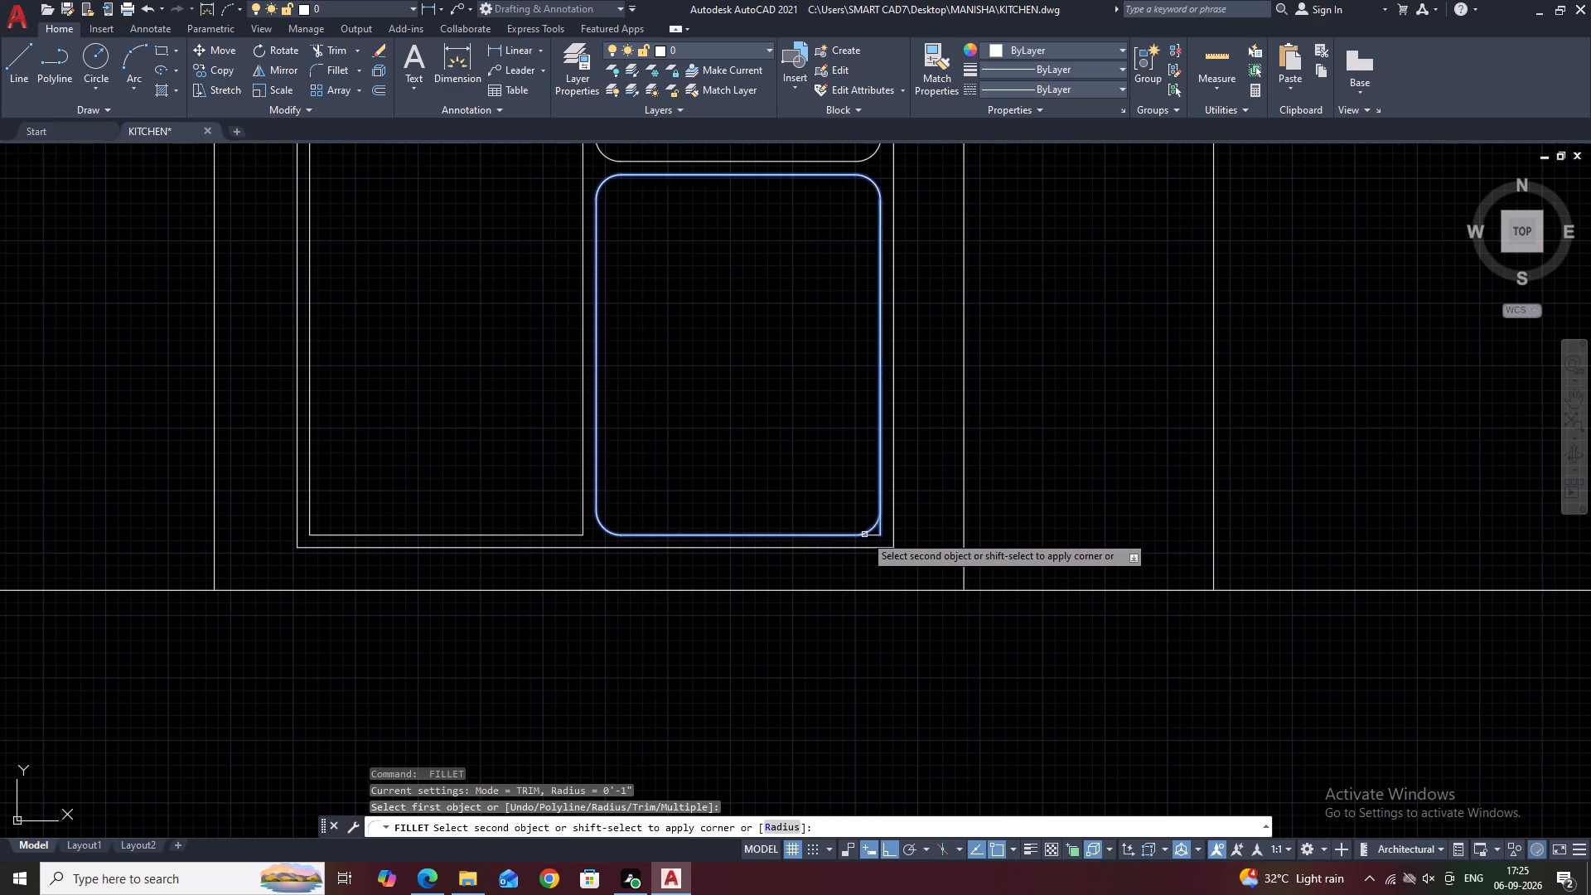
click(863, 535)
scroll(832, 495, down, 2)
middle_drag(868, 428, 872, 443)
key(space)
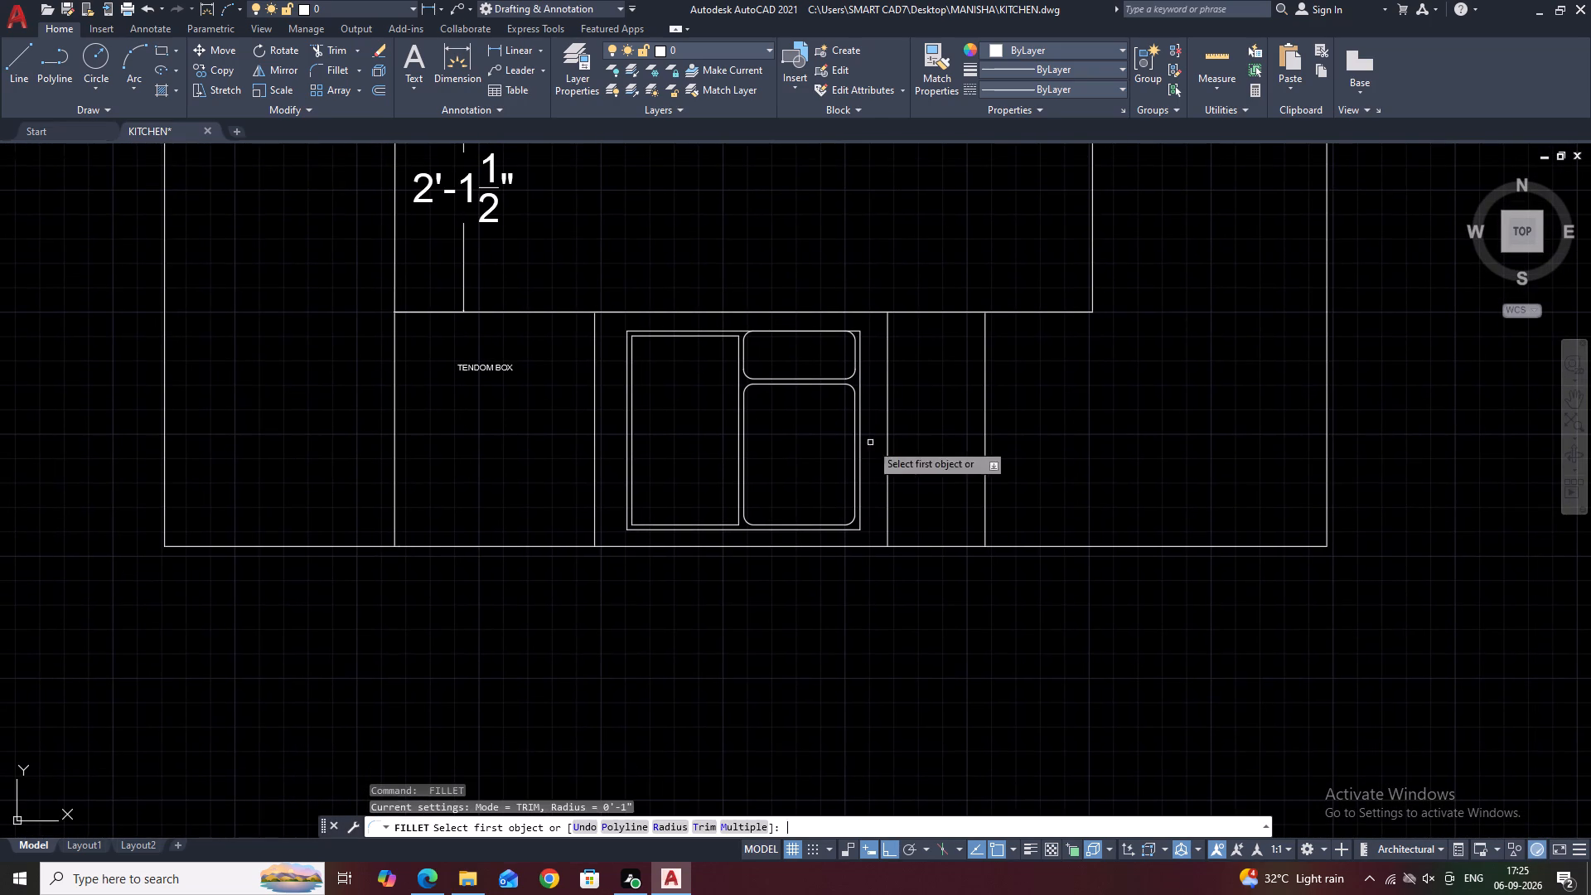
middle_drag(786, 407, 786, 405)
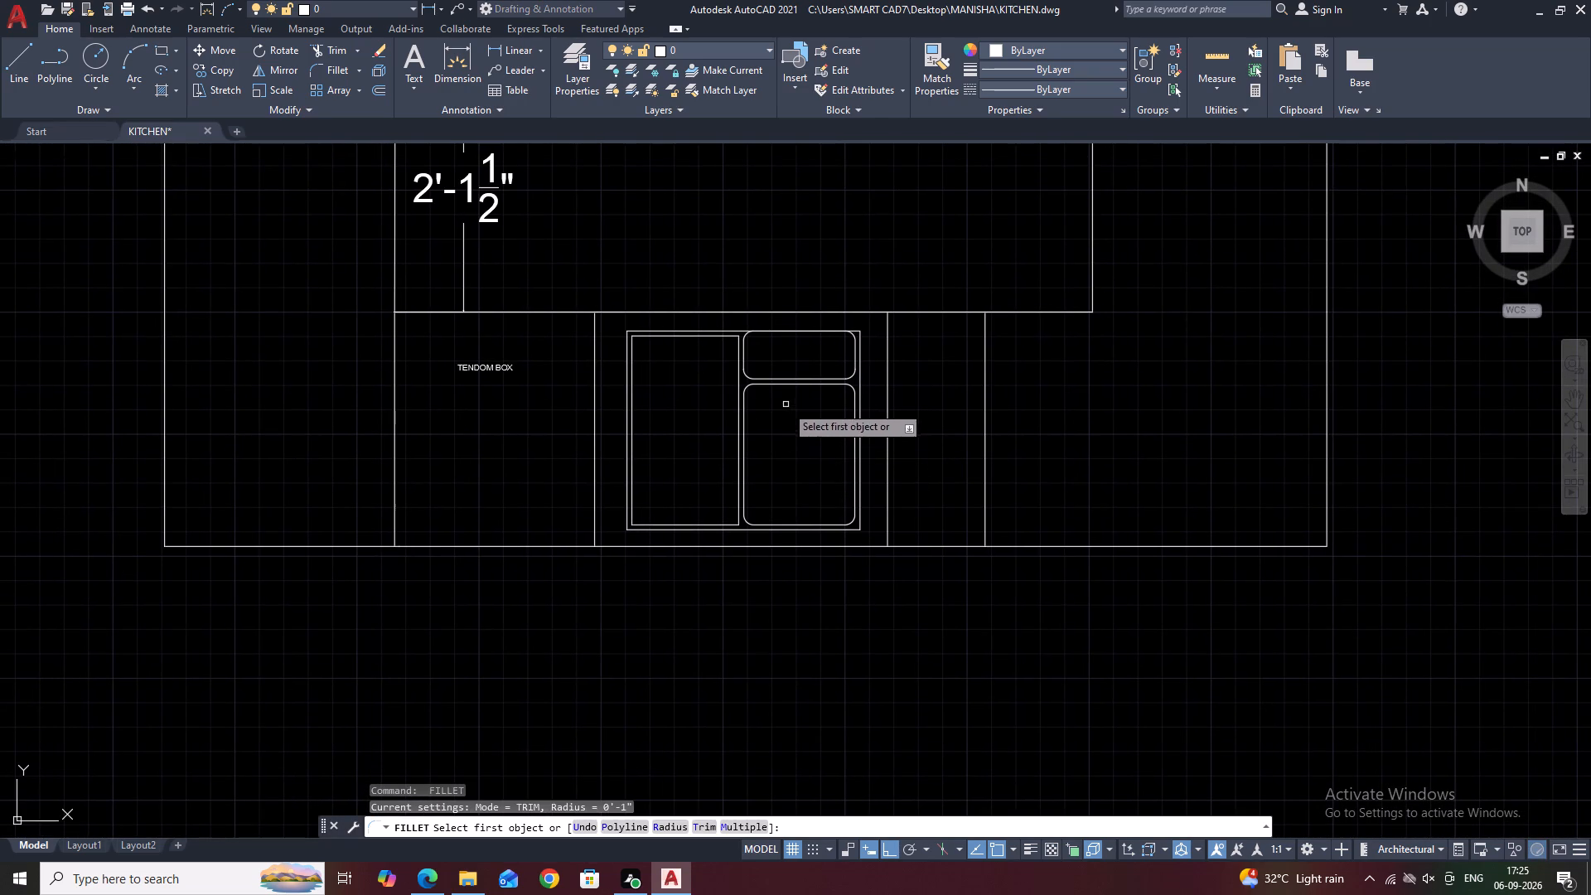
middle_drag(786, 405, 809, 514)
key(Escape)
Offset the right bay's lower rounded rectangle inward by 0.25".
scroll(795, 494, up, 1)
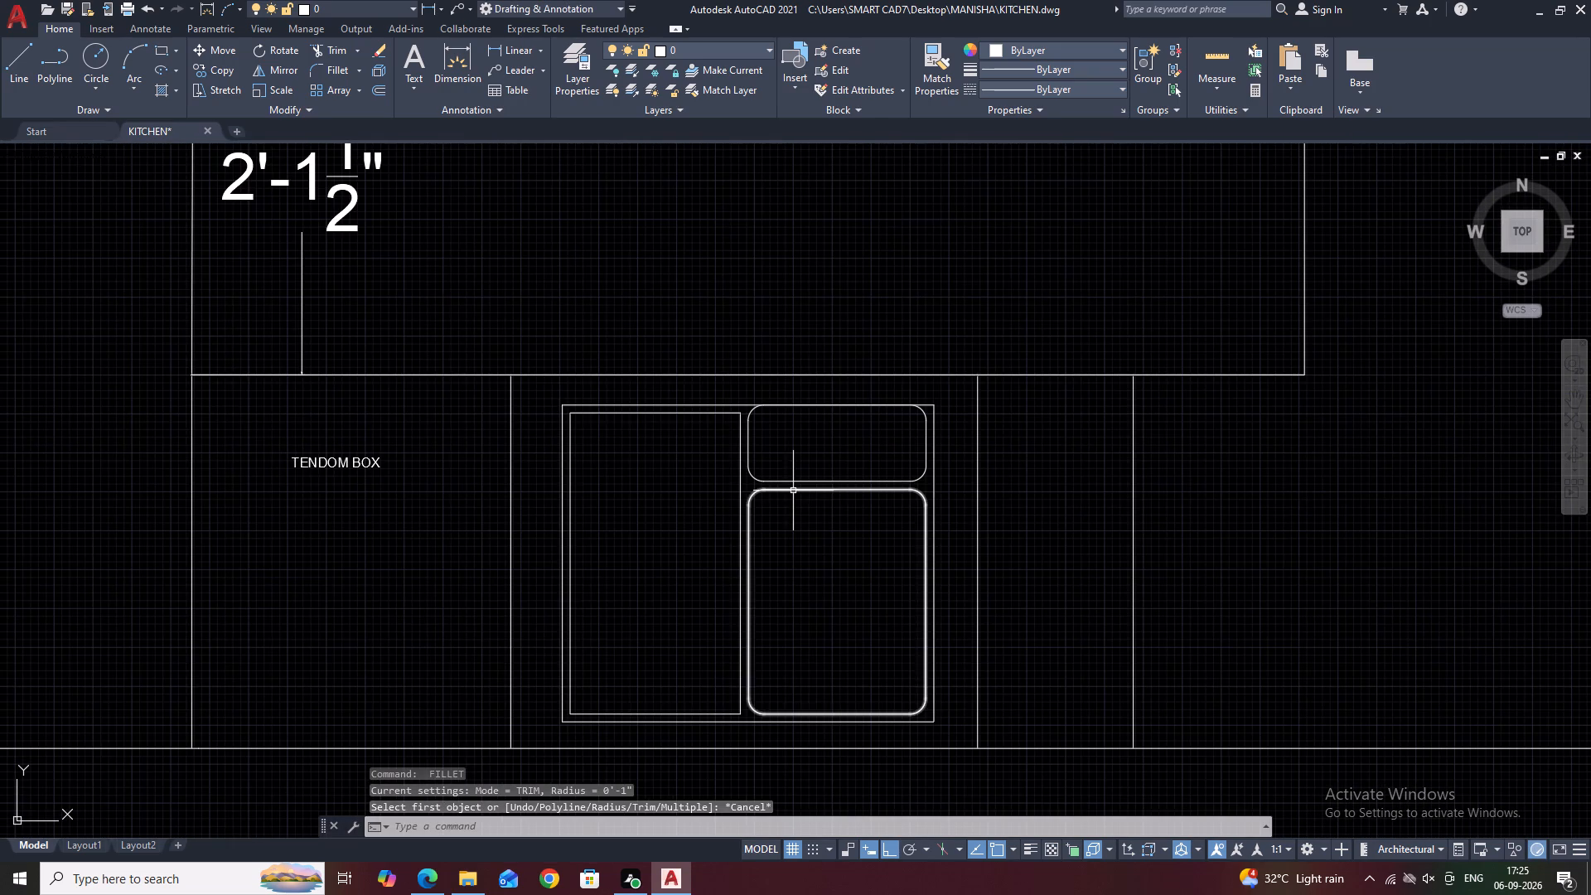
click(793, 491)
key(o)
key(space)
text(0.25)
key(Return)
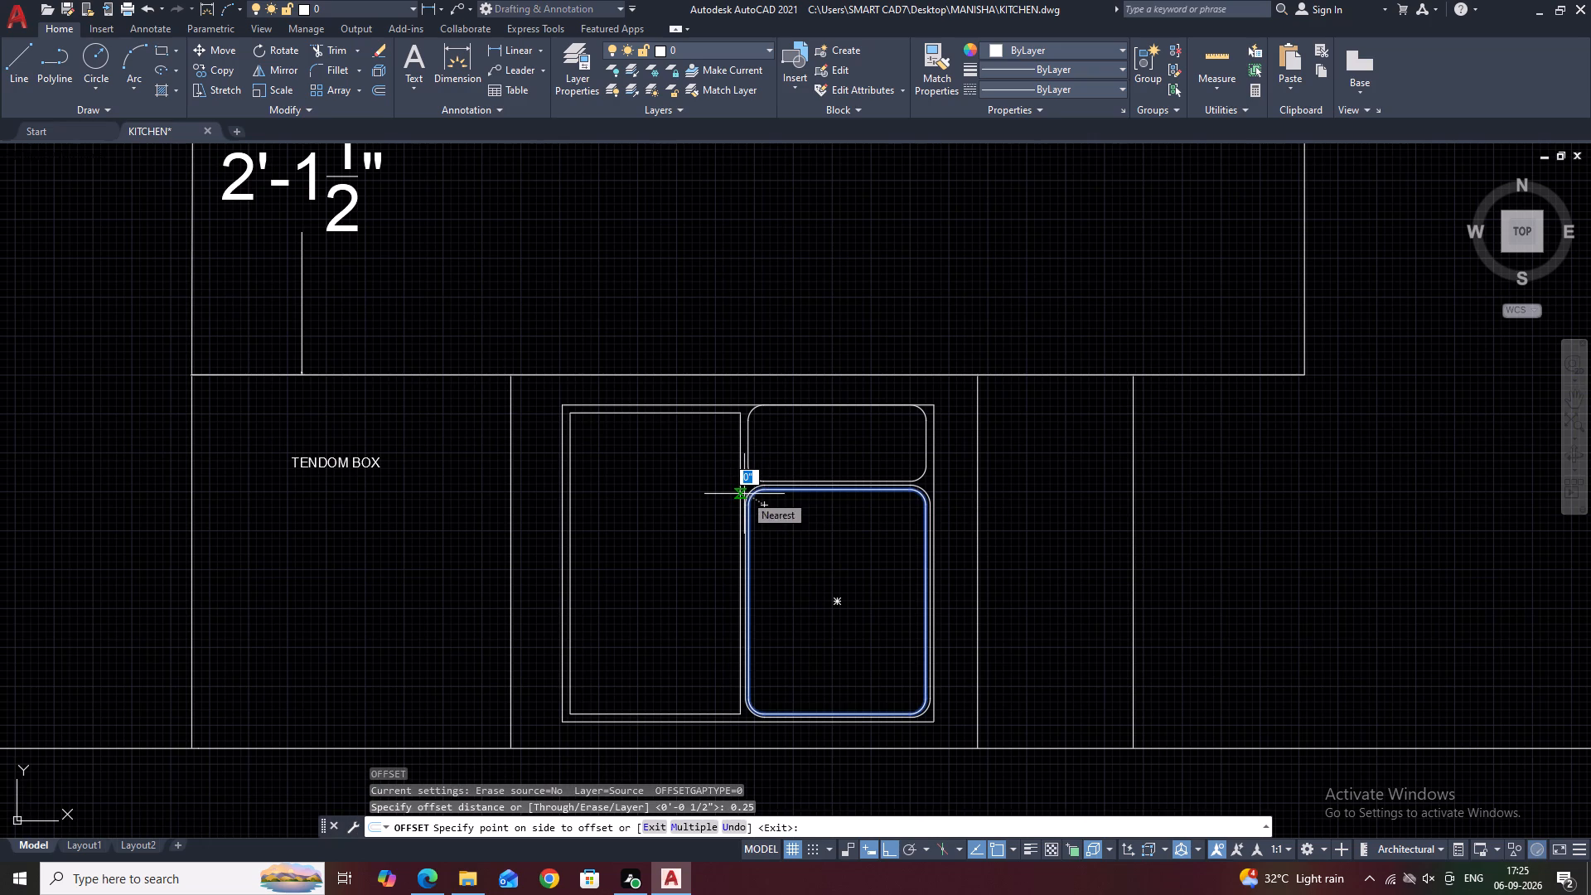
click(779, 578)
middle_drag(863, 592, 863, 521)
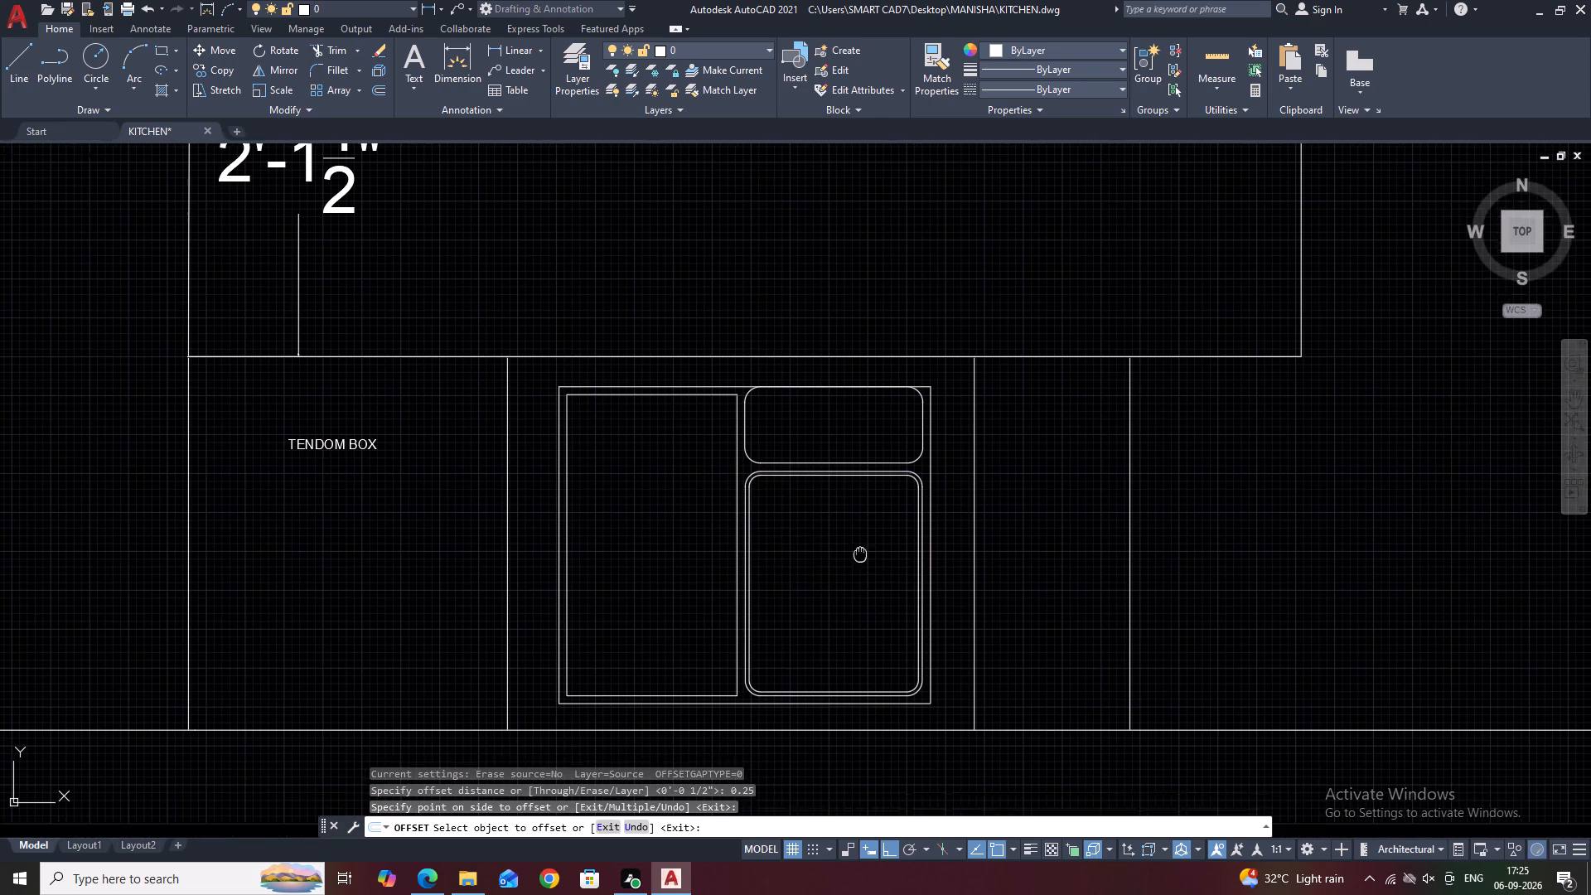
middle_drag(863, 521, 865, 511)
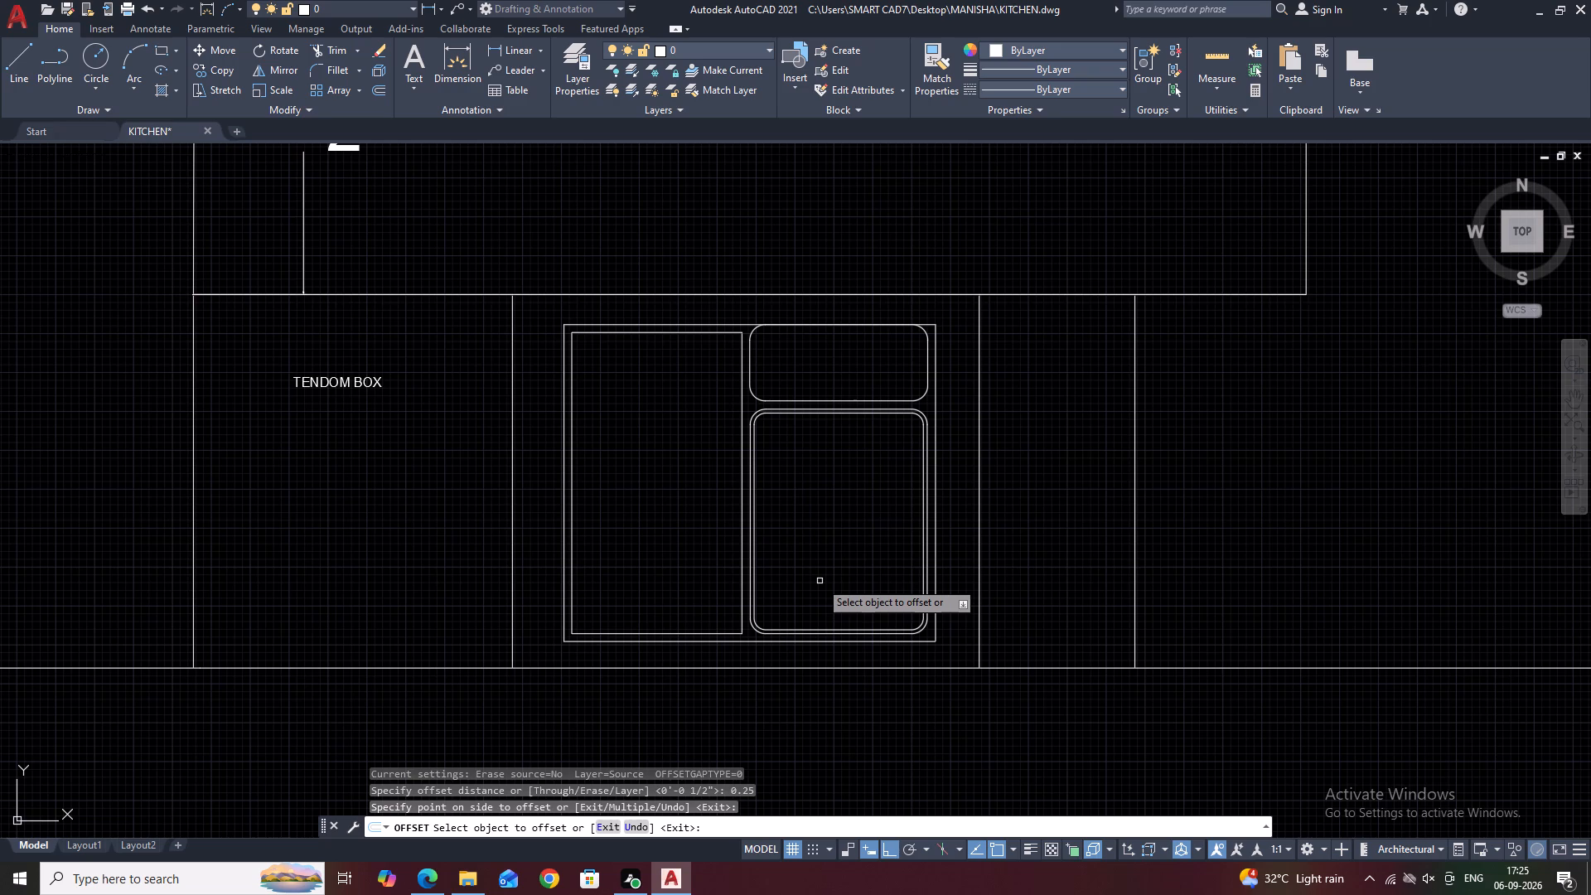
middle_drag(834, 429, 824, 440)
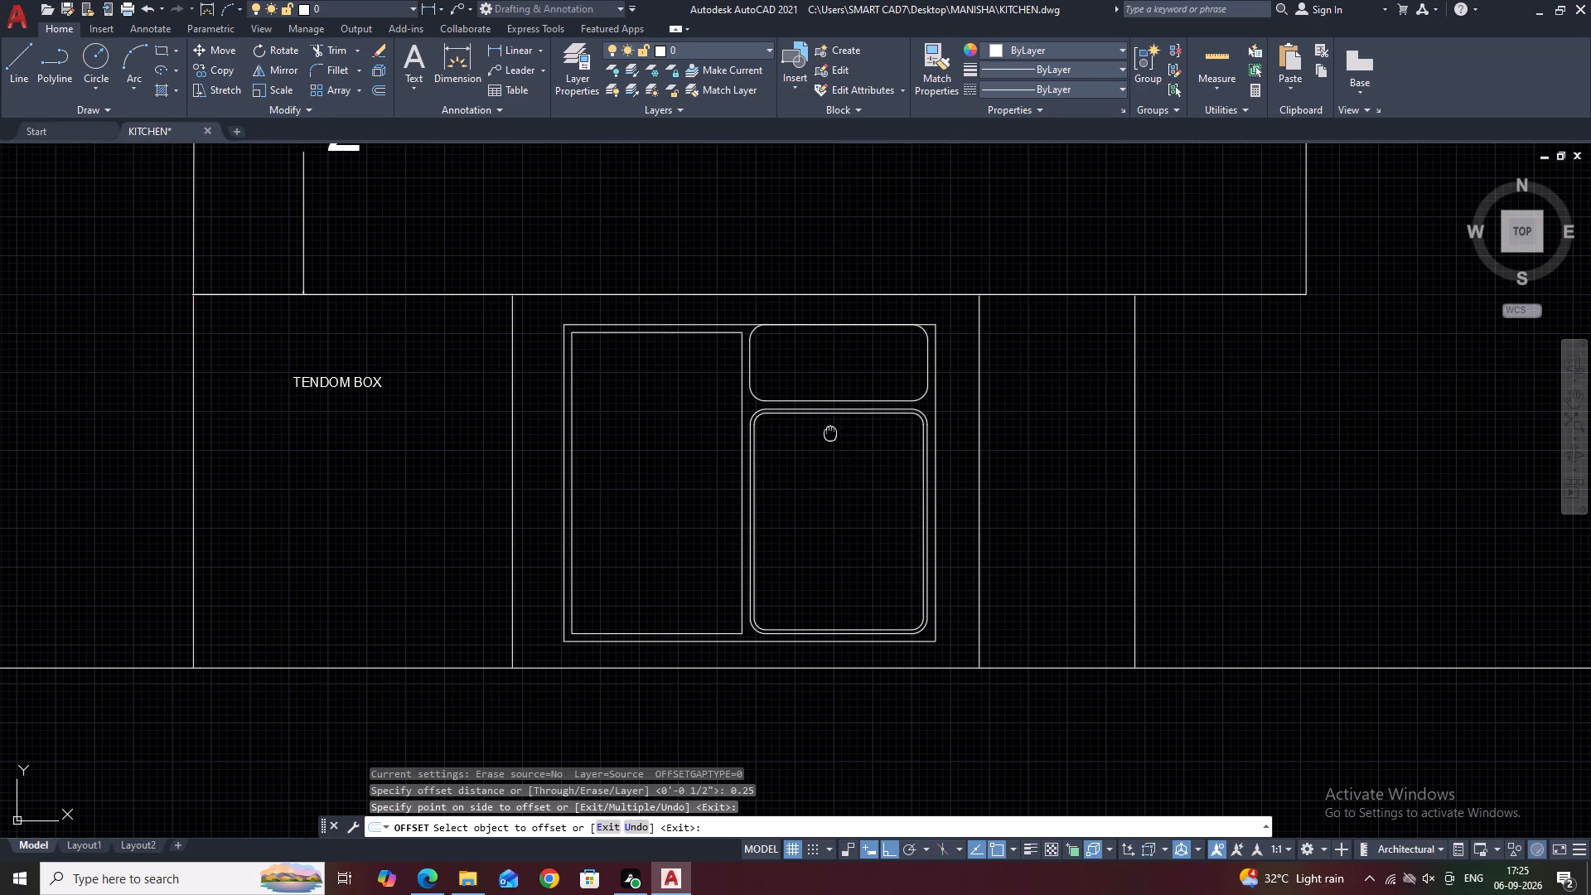
middle_drag(824, 440, 791, 468)
scroll(813, 454, up, 2)
middle_drag(737, 421, 765, 485)
key(space)
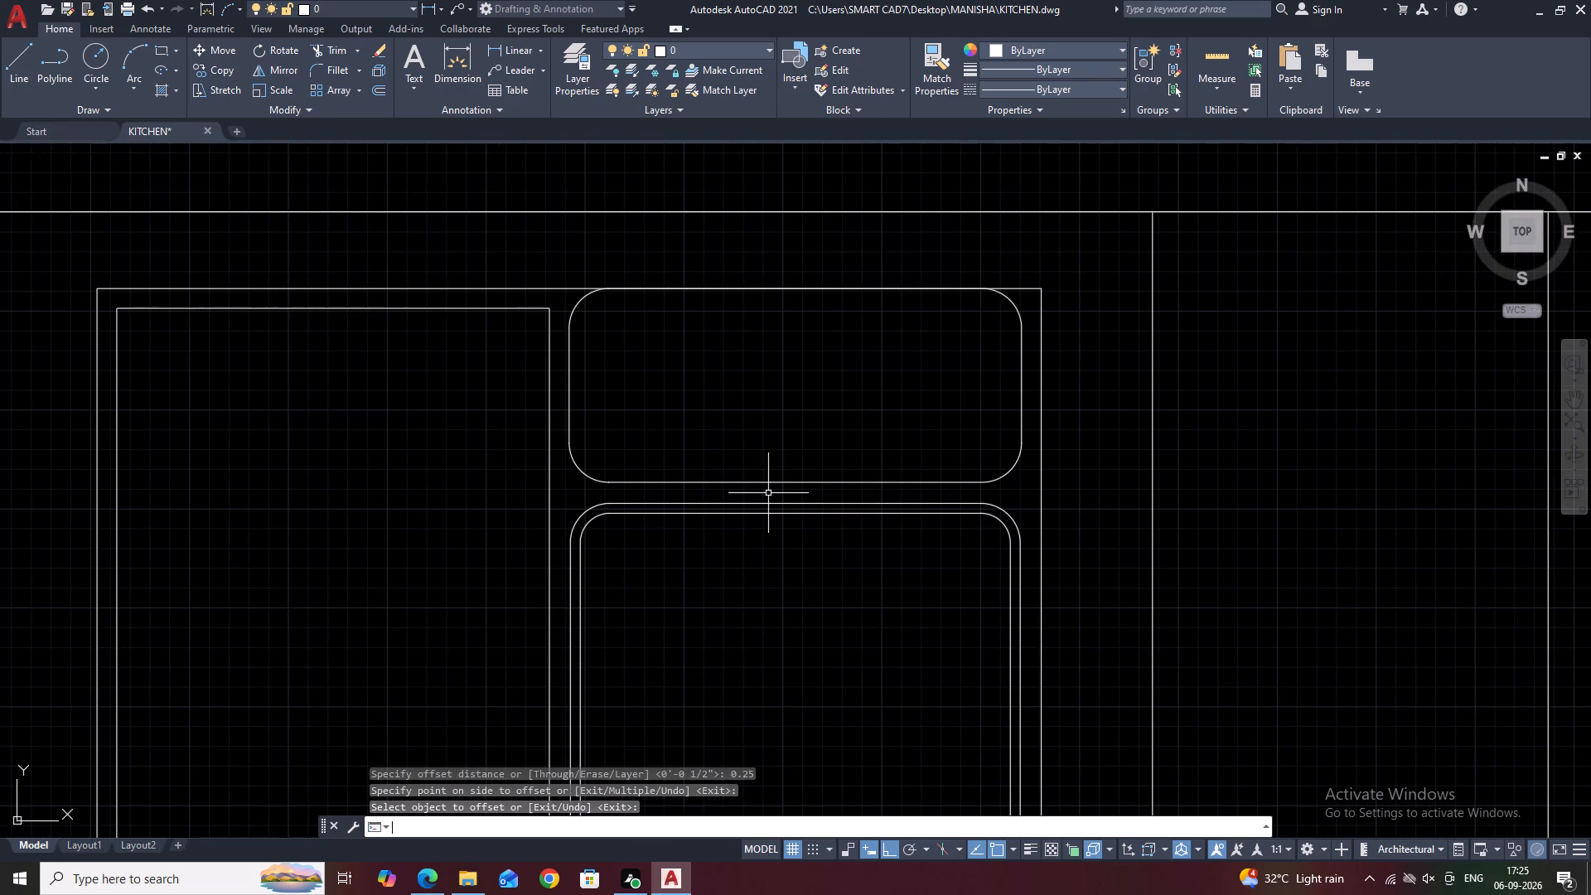
key(space)
key(space)
key(space)
Fillet the upper-left and upper-right corners of the left bay's outline with the 1" radius.
middle_drag(656, 484, 646, 477)
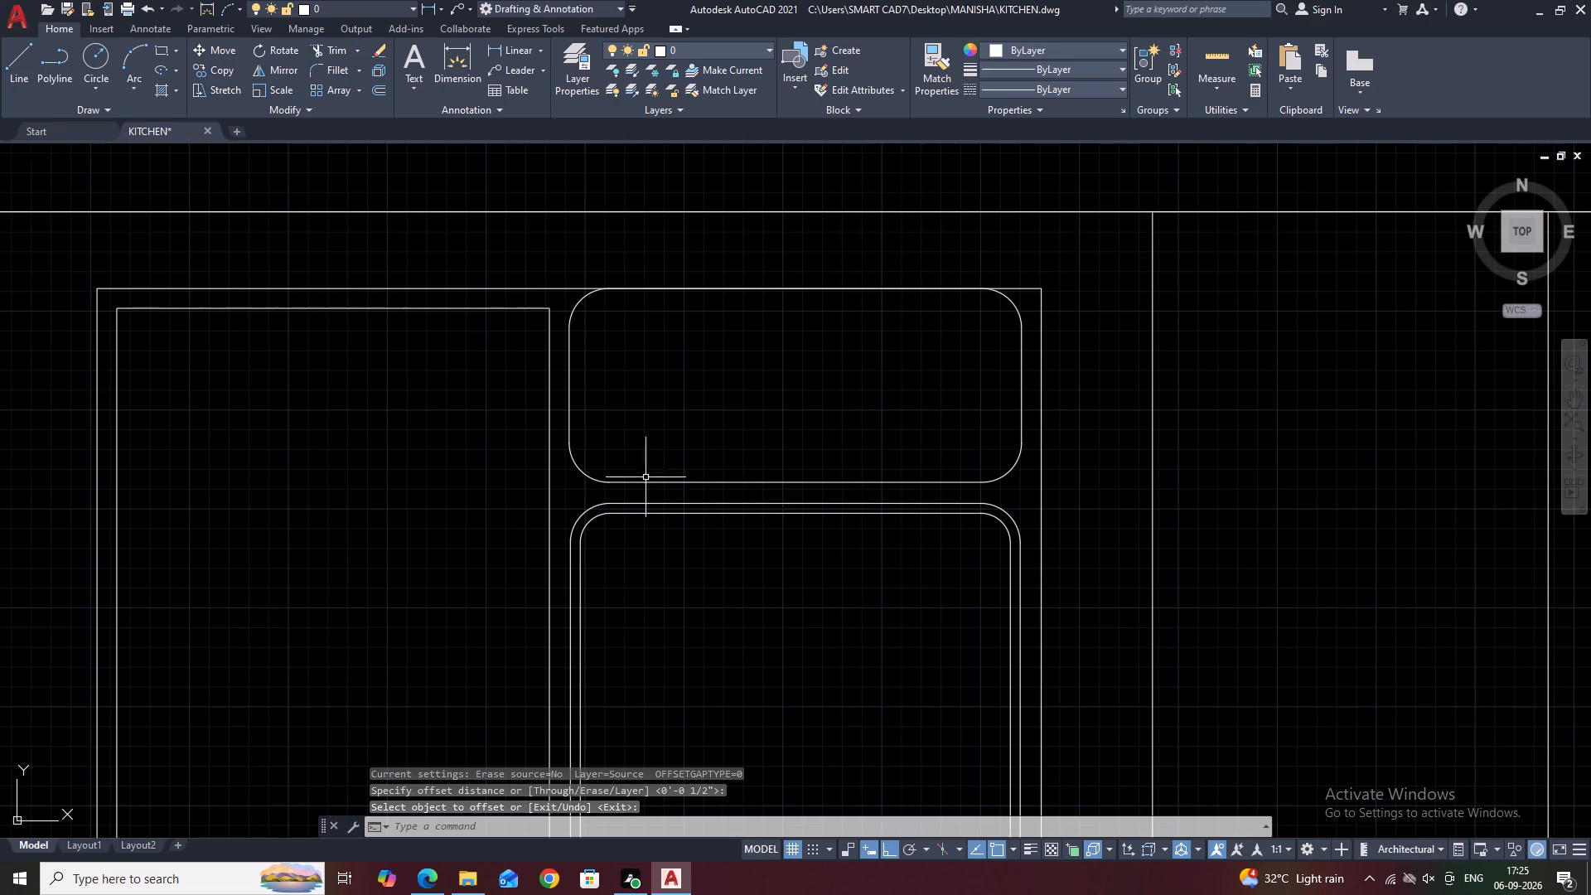
middle_drag(646, 477, 838, 392)
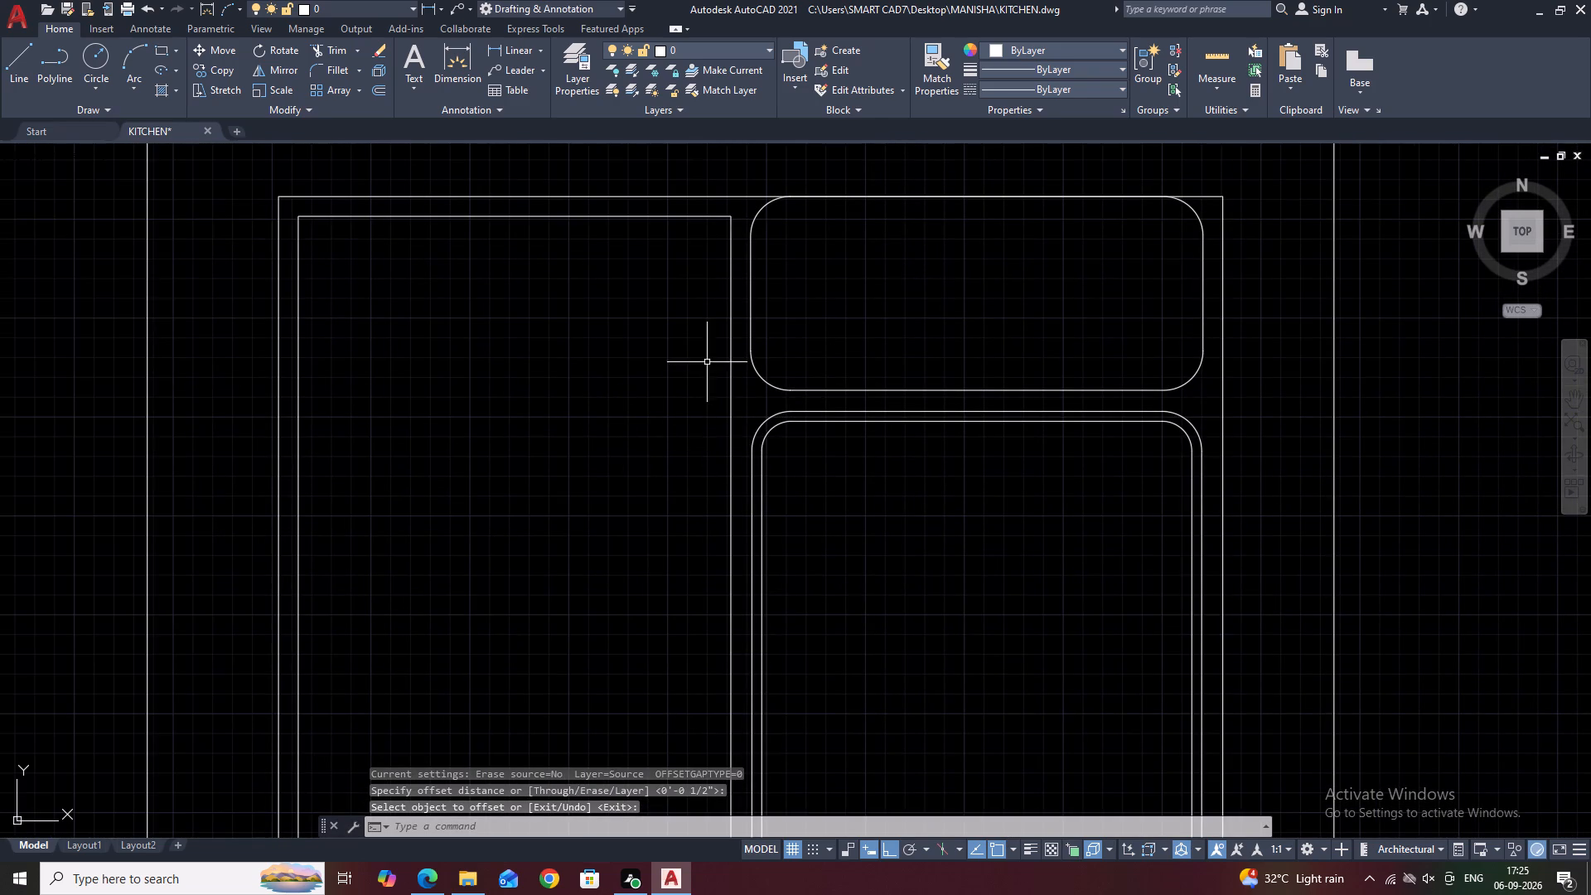
scroll(723, 368, down, 2)
middle_drag(650, 353, 774, 331)
text(F)
key(space)
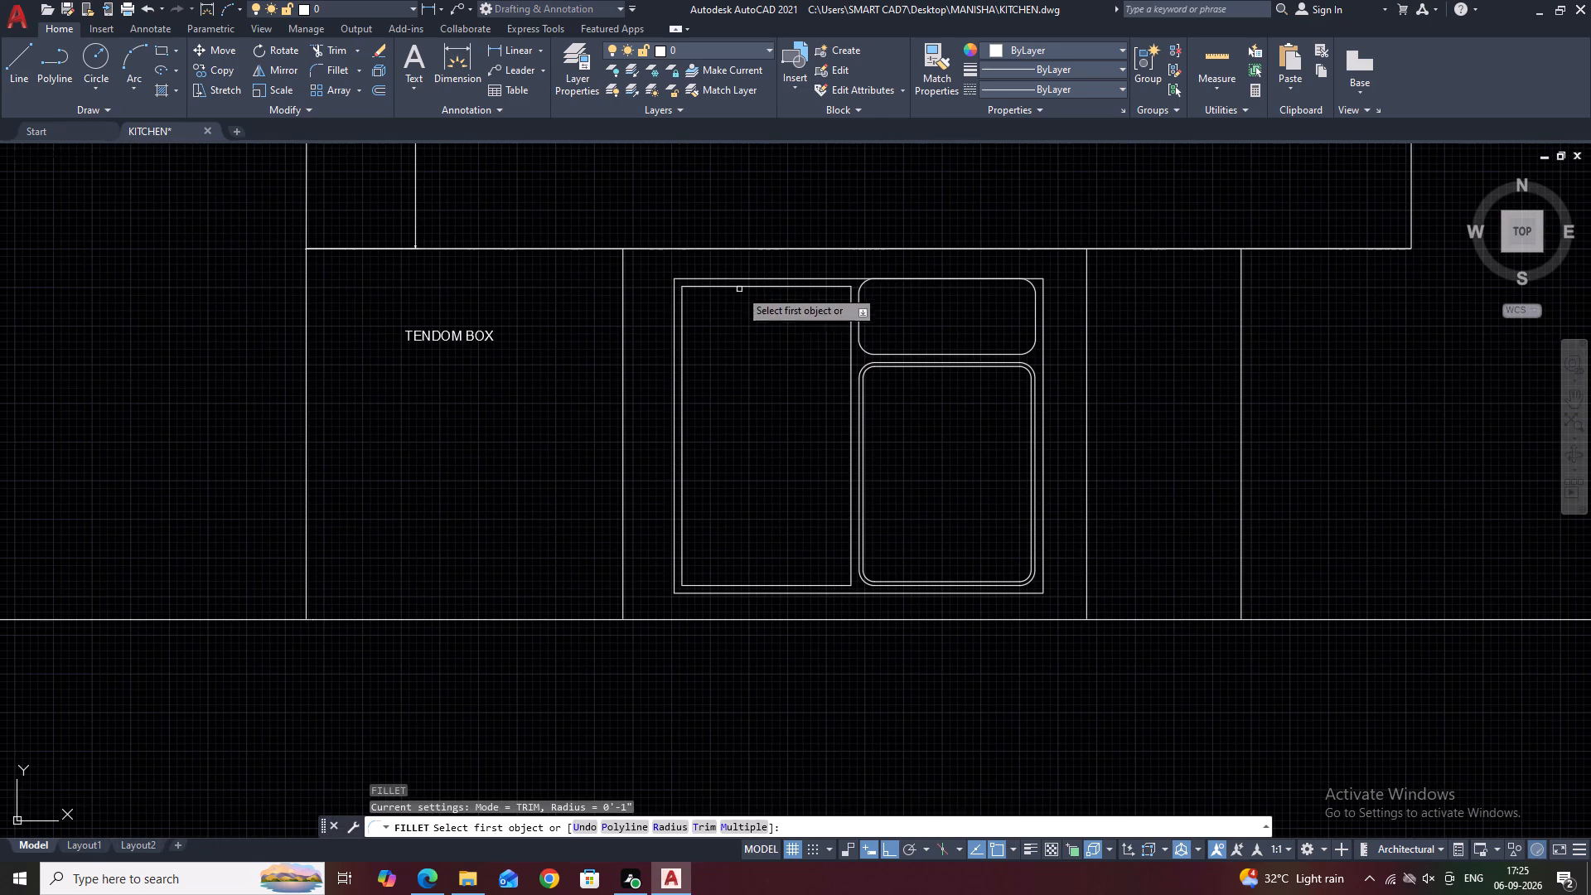
click(737, 287)
click(684, 310)
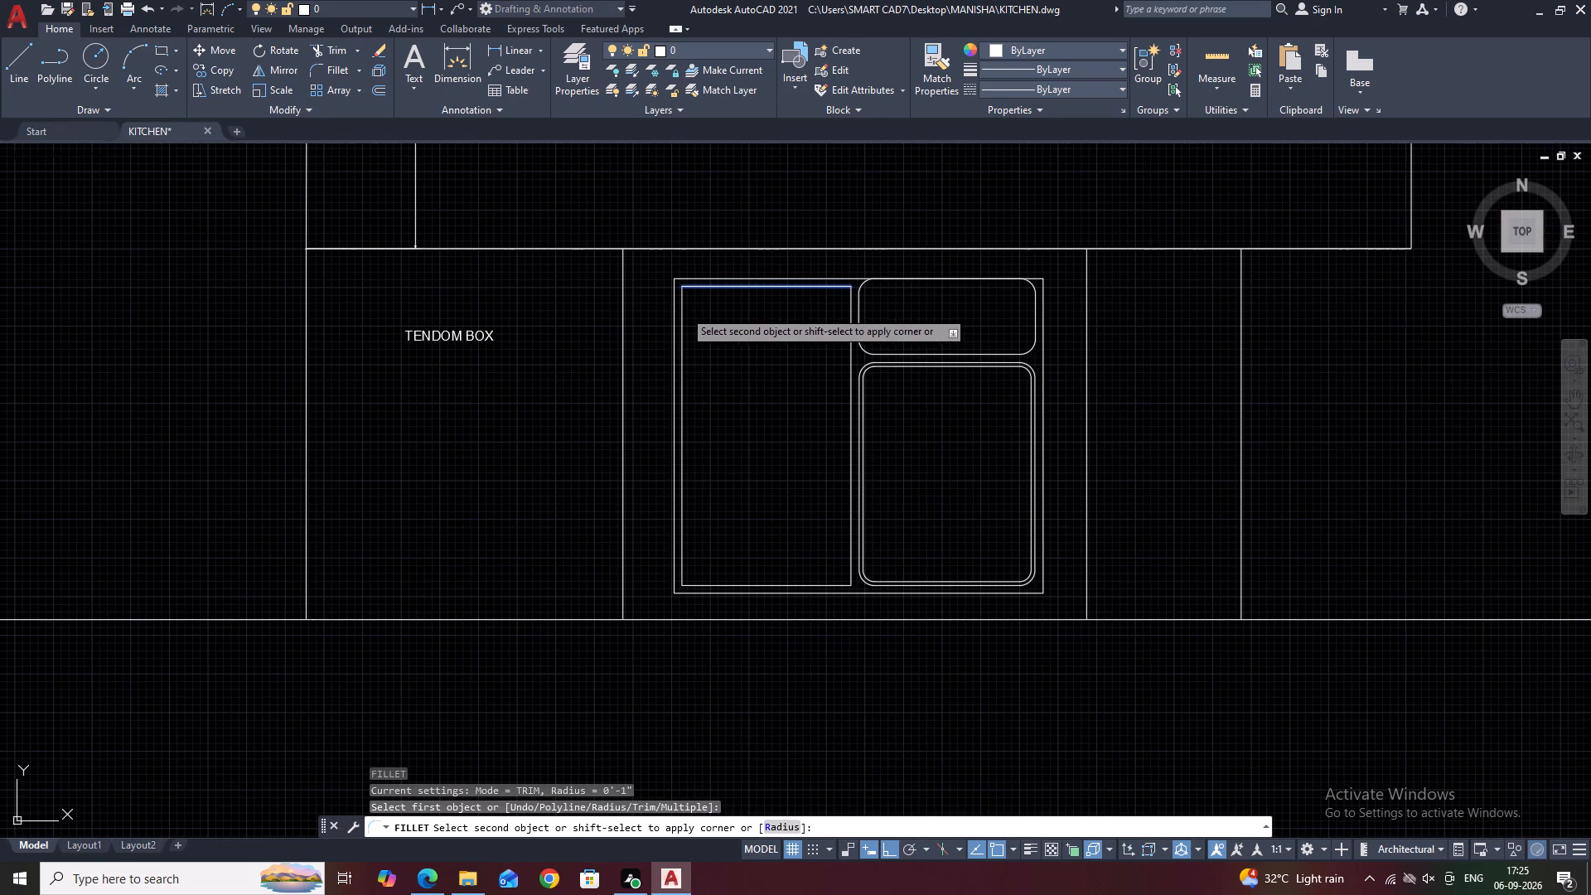
key(space)
click(848, 287)
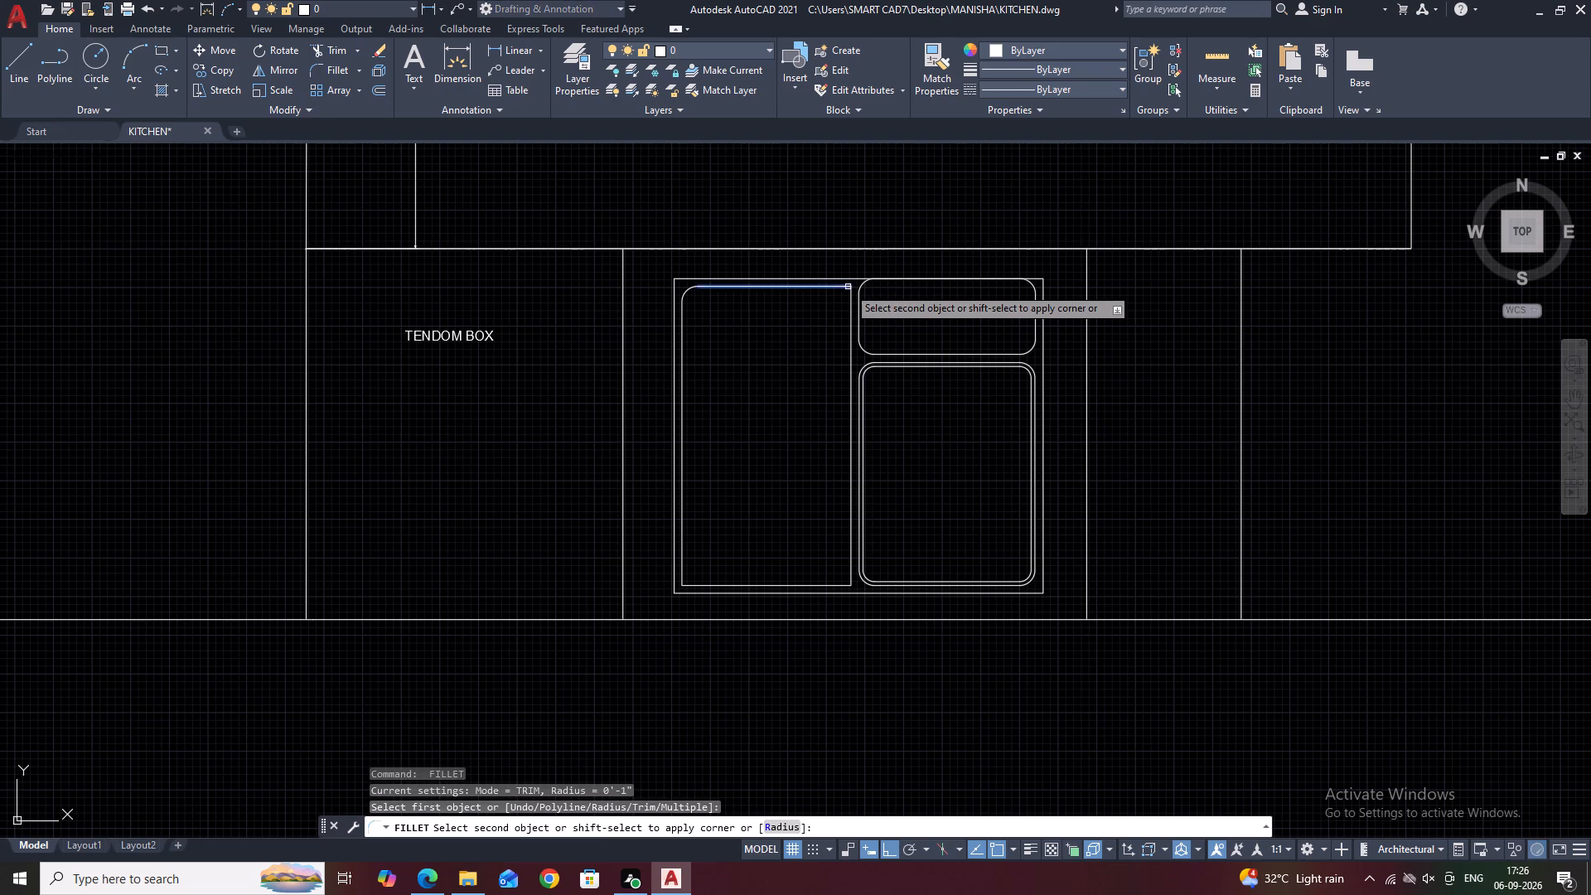
click(852, 305)
Fillet the lower-right and lower-left corners of the left bay's outline with the 1" radius.
key(space)
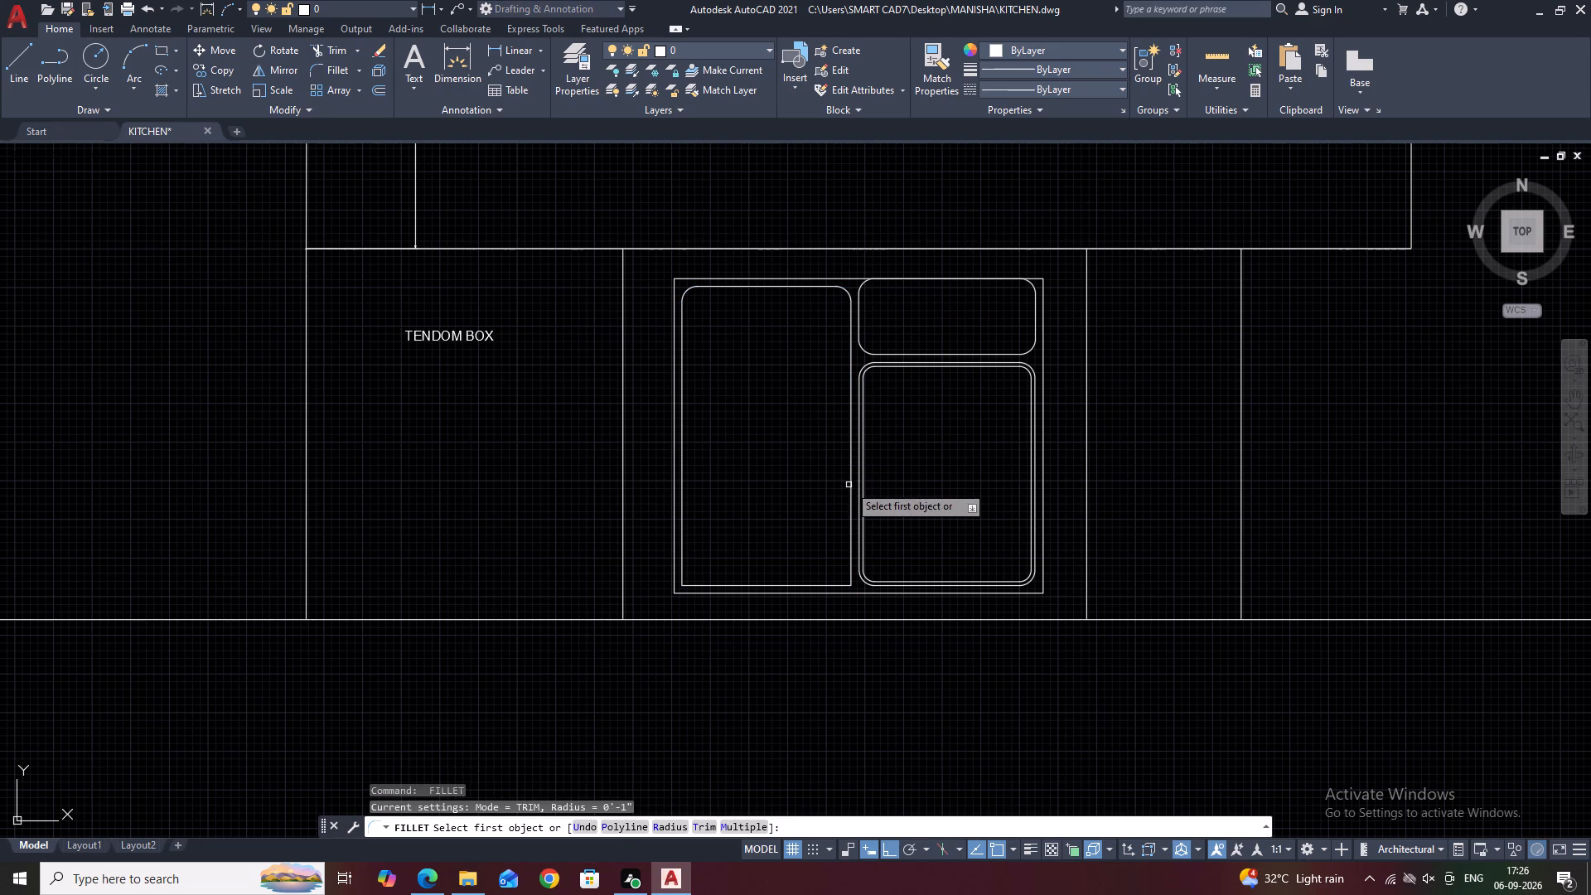
click(849, 485)
click(830, 587)
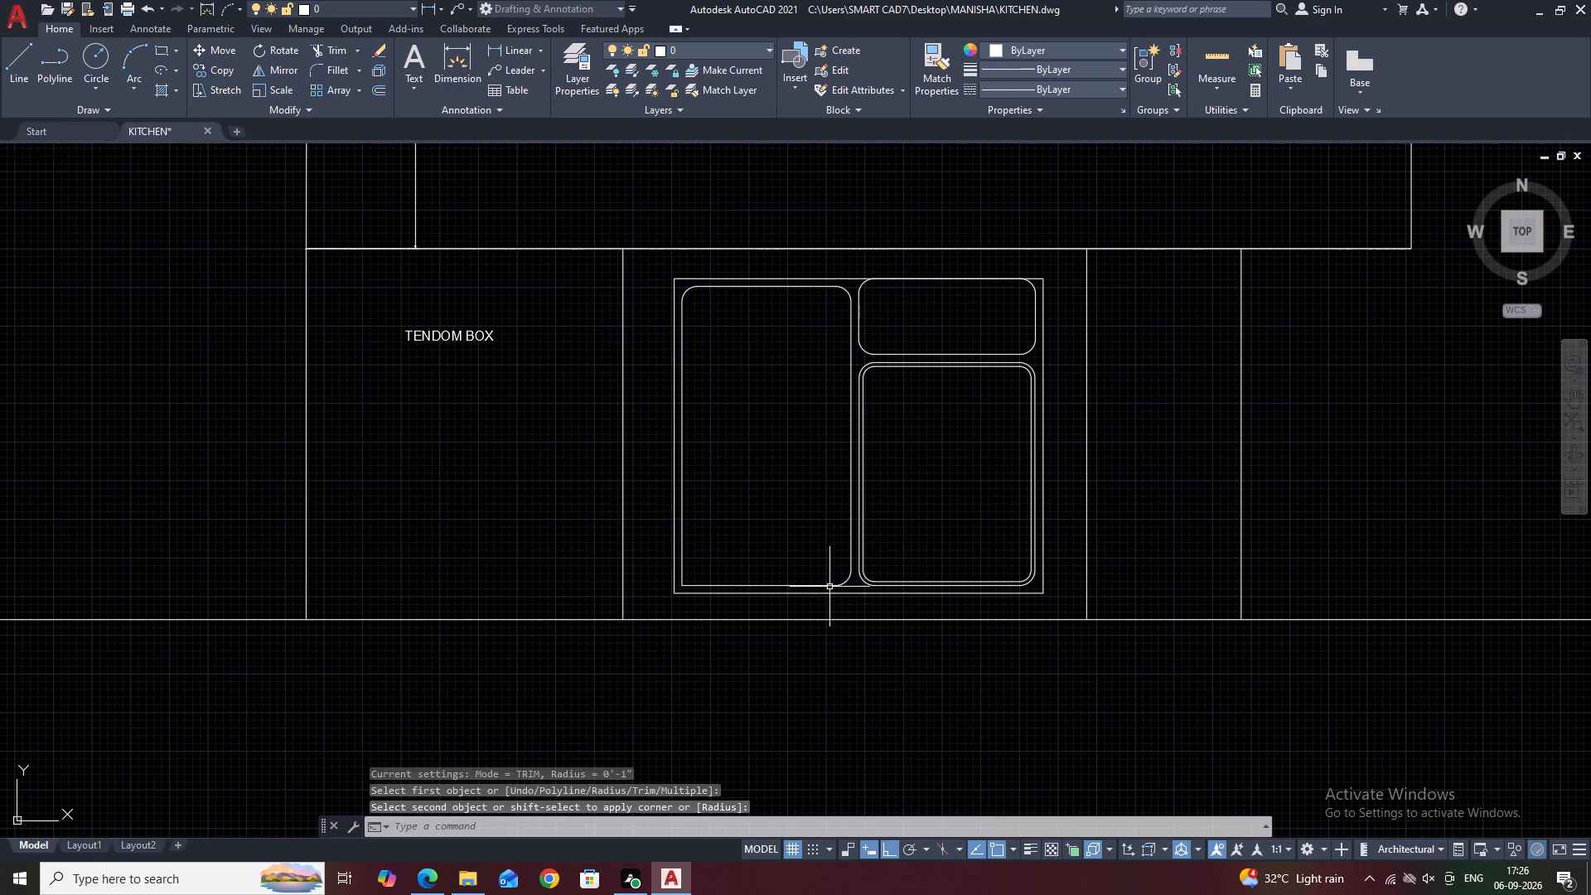
key(space)
click(714, 587)
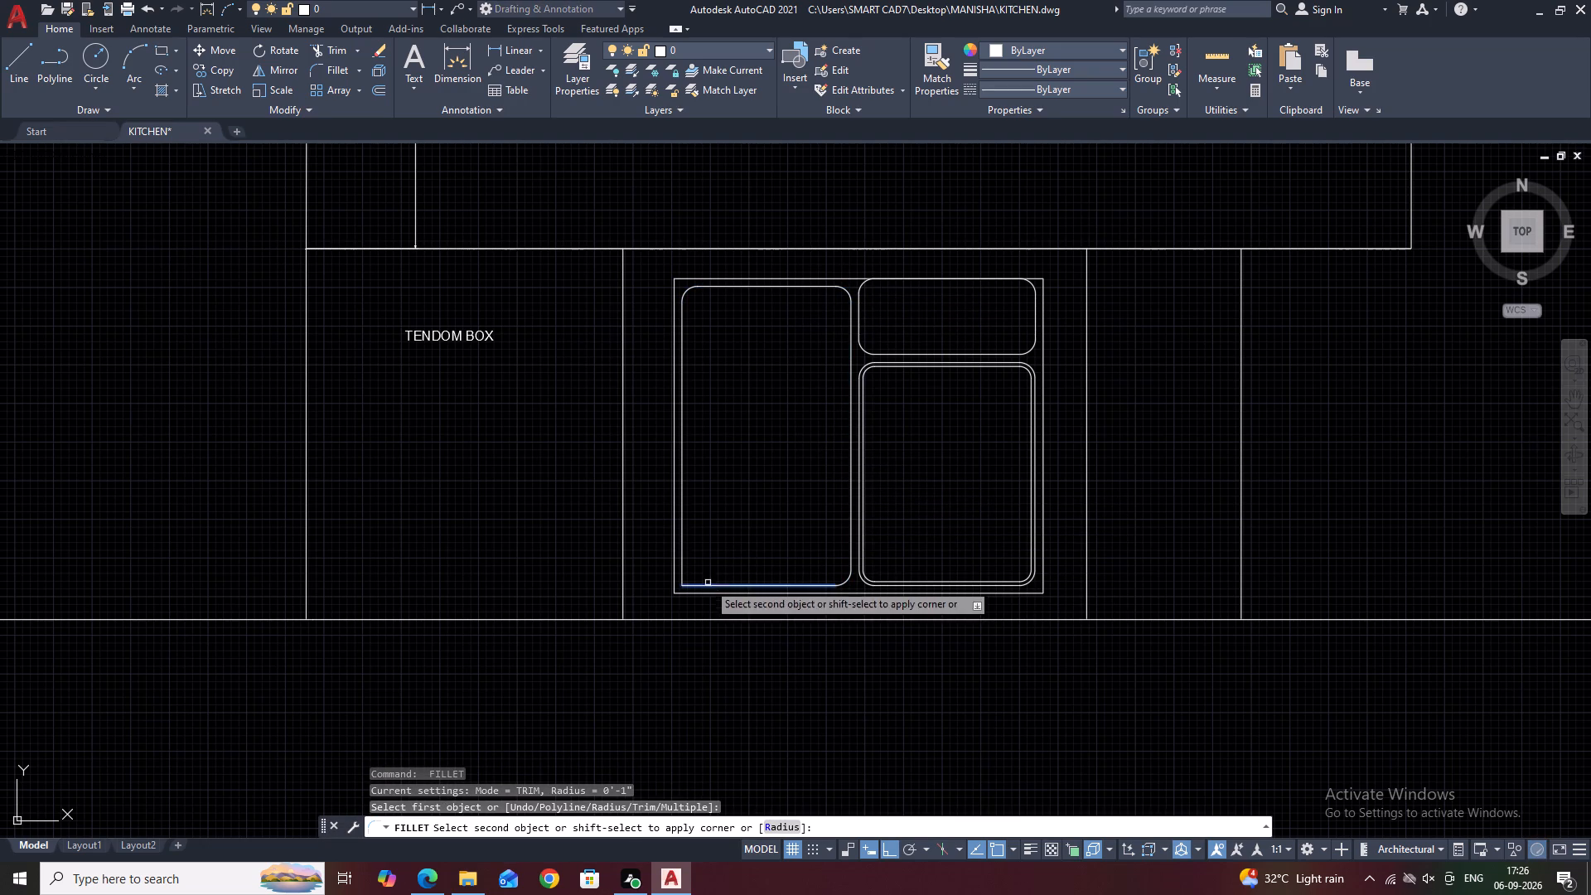
click(683, 539)
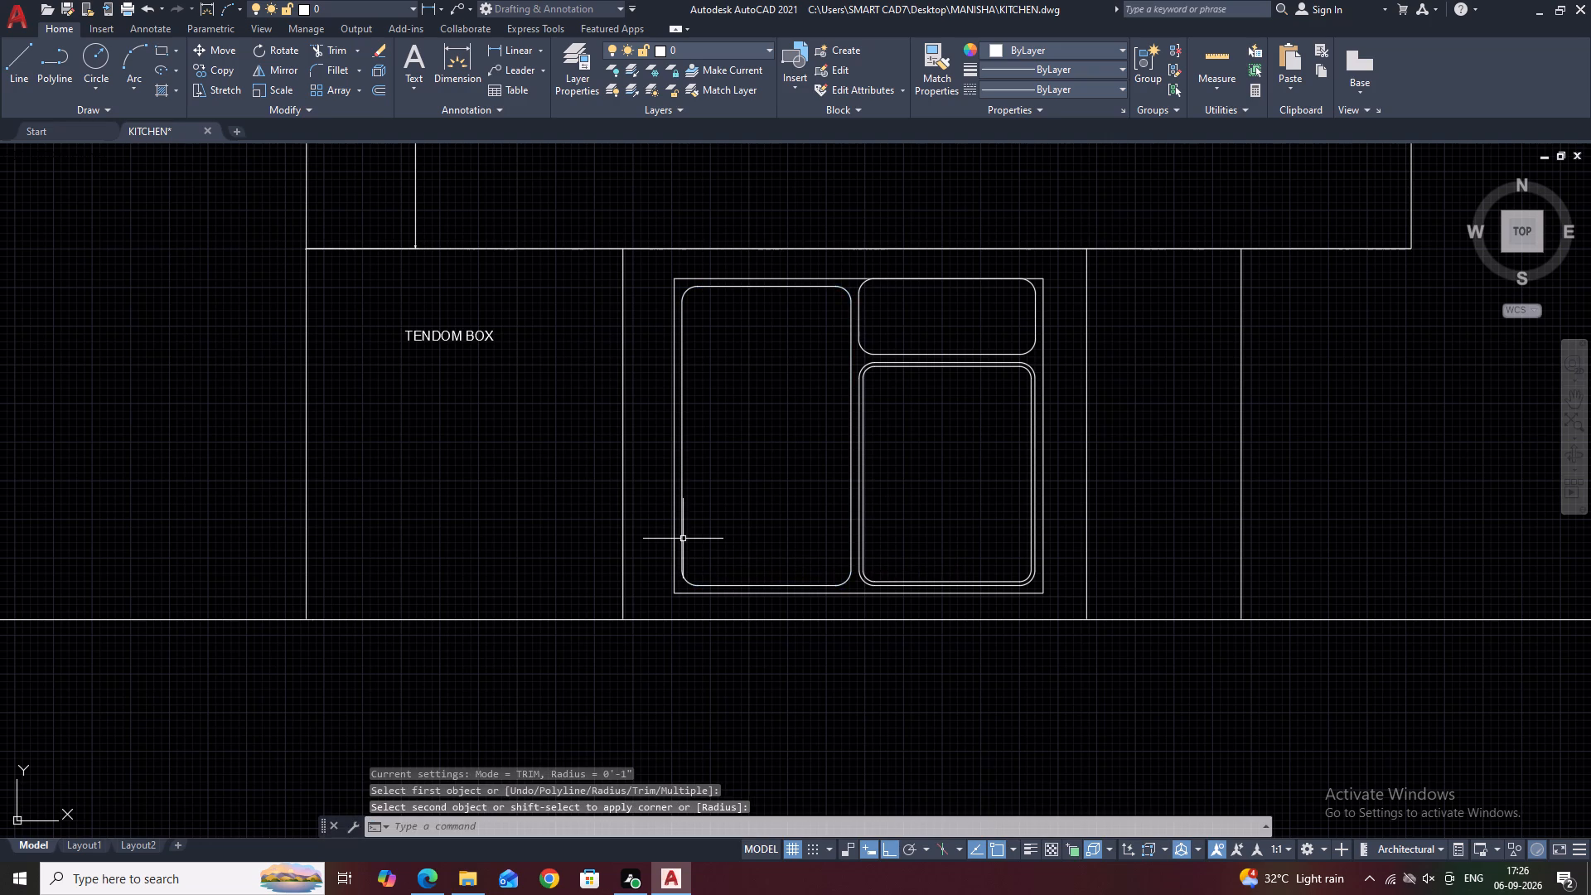
key(space)
key(space)
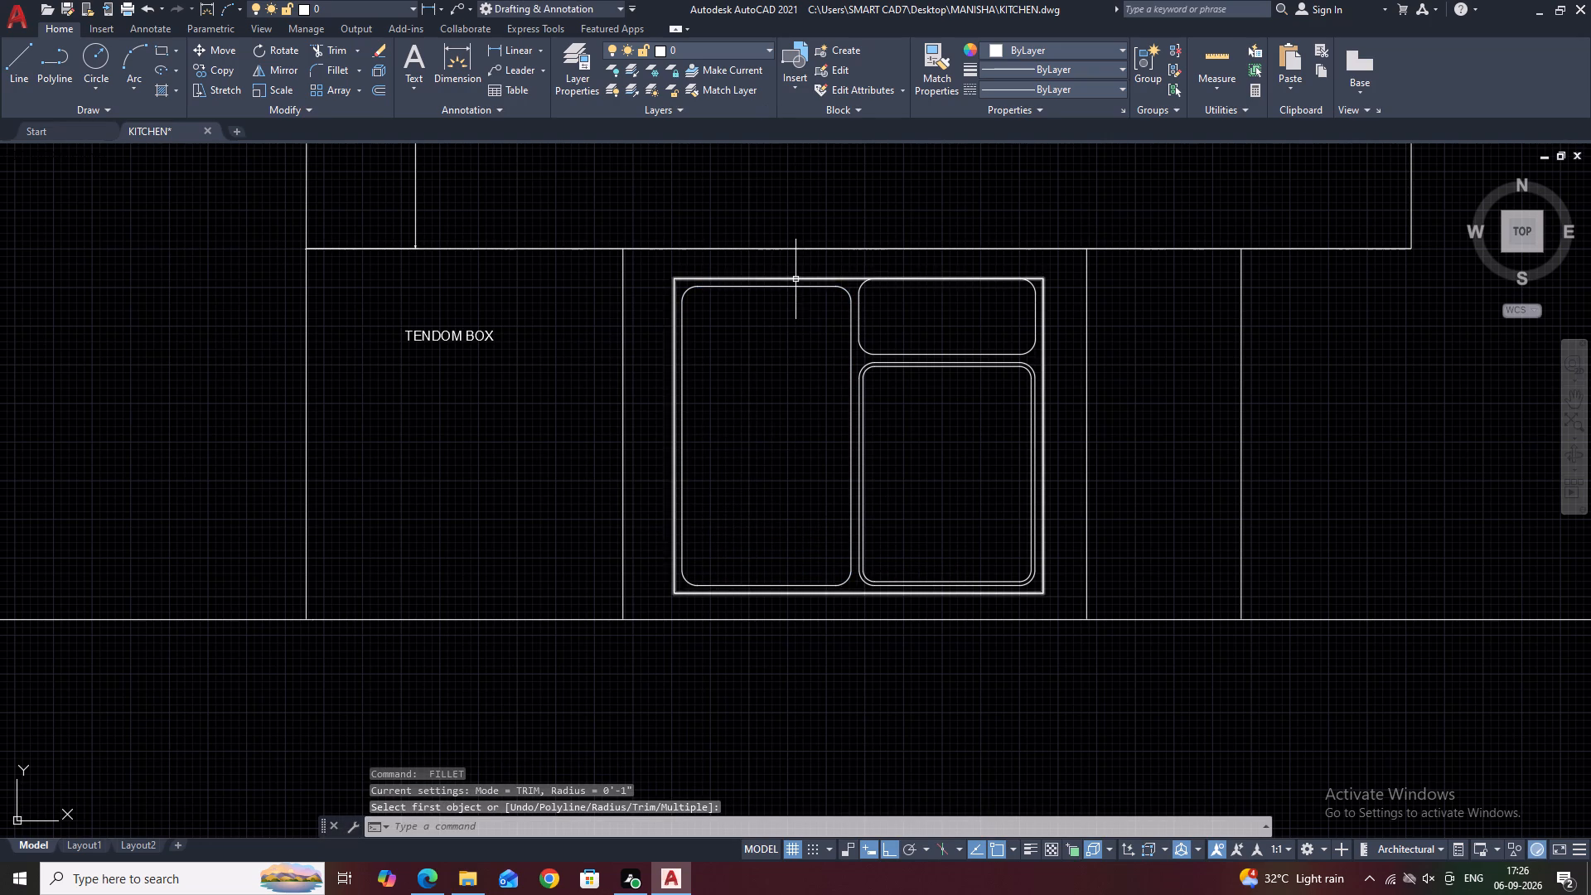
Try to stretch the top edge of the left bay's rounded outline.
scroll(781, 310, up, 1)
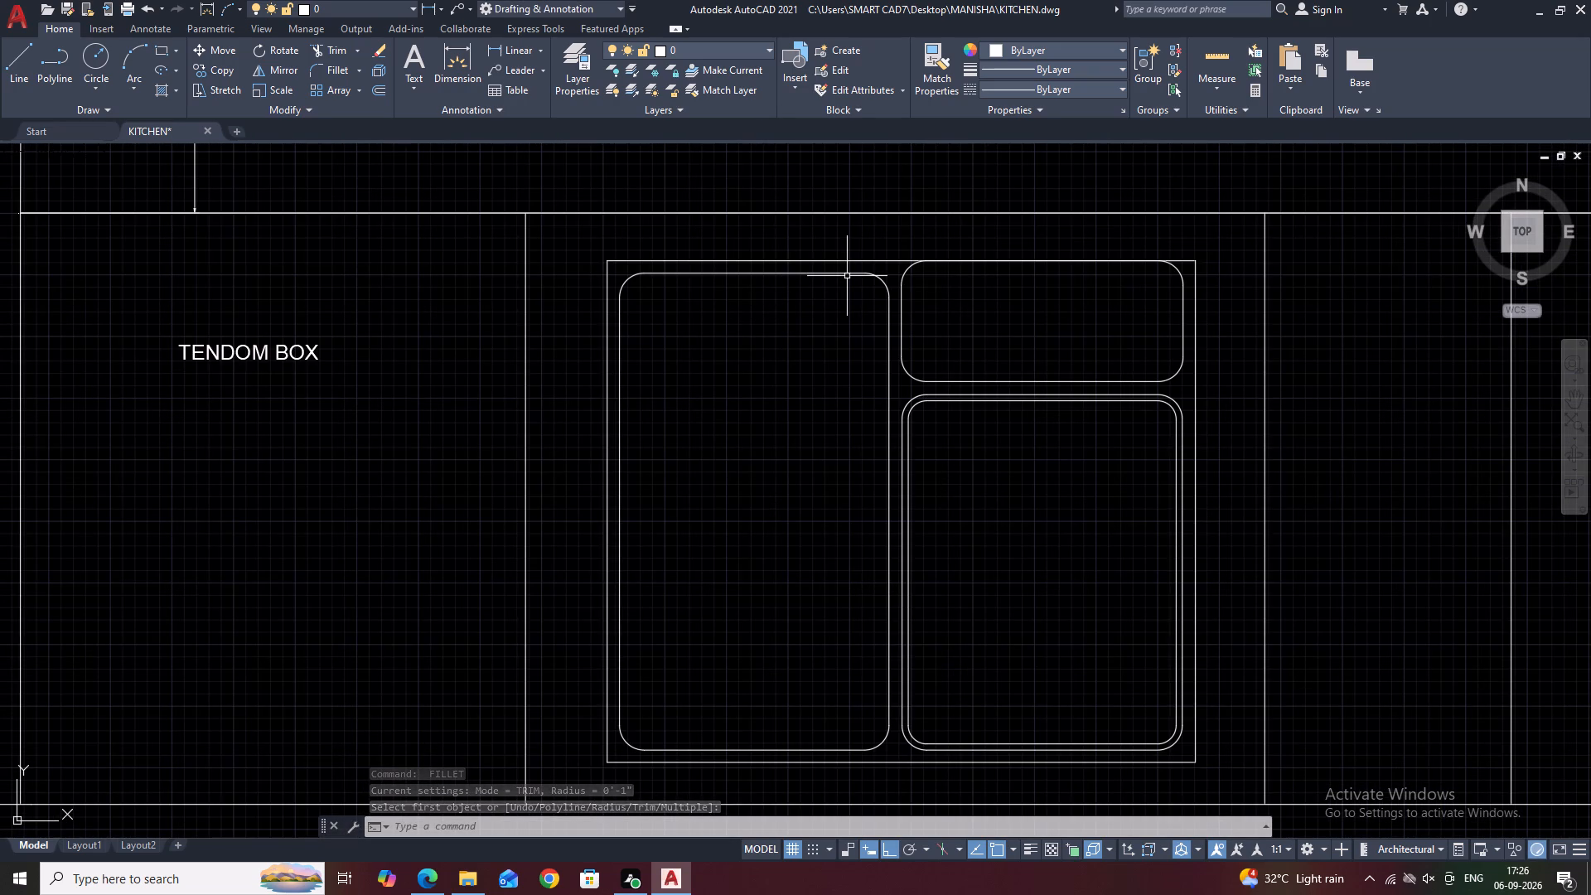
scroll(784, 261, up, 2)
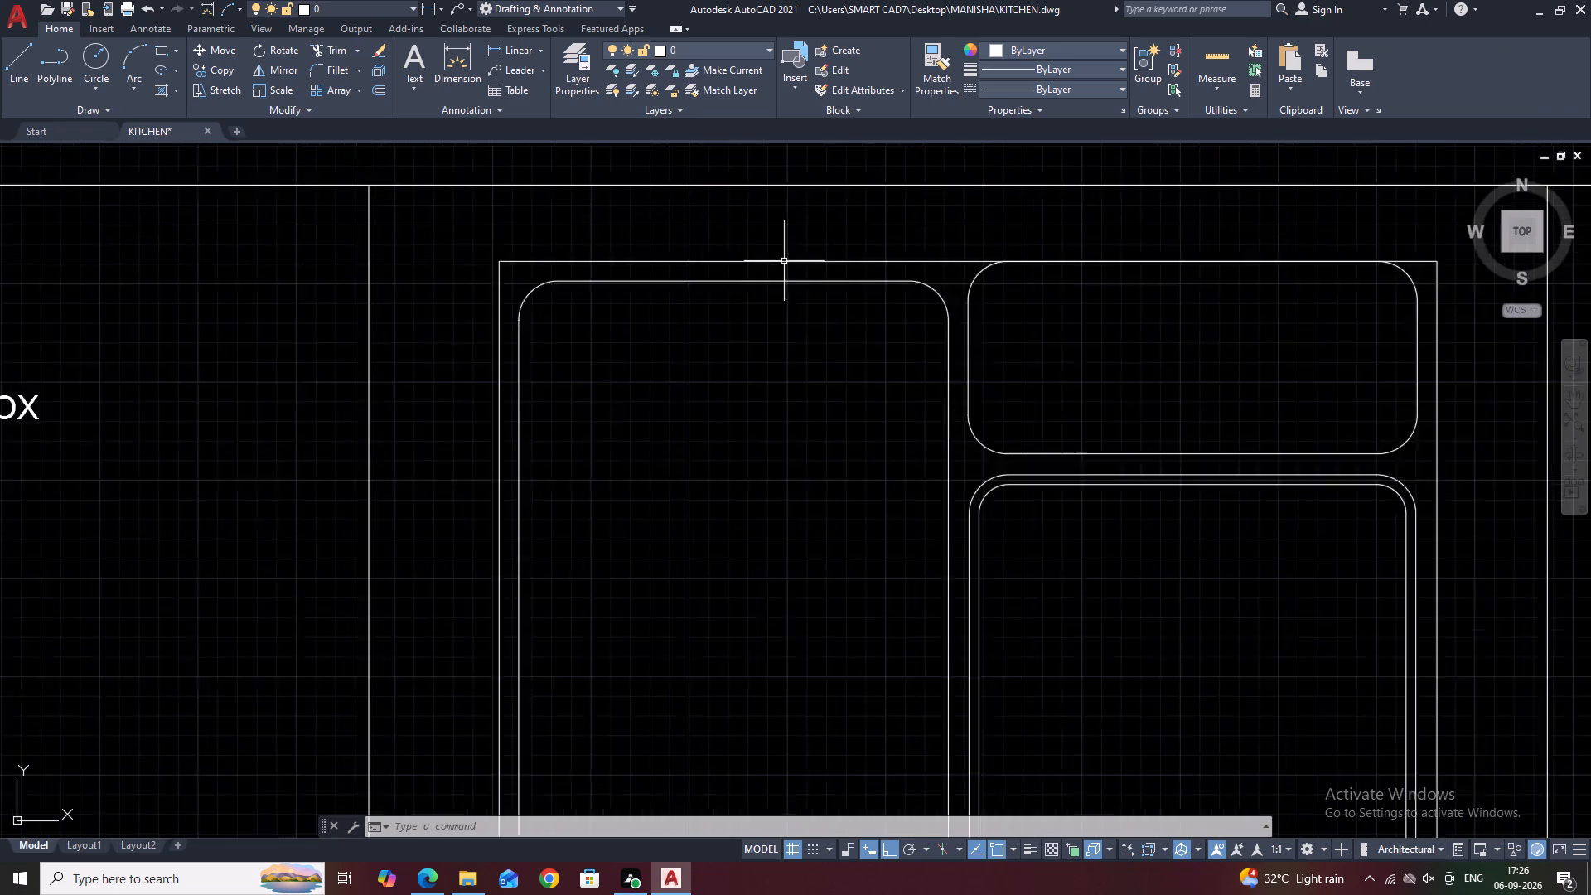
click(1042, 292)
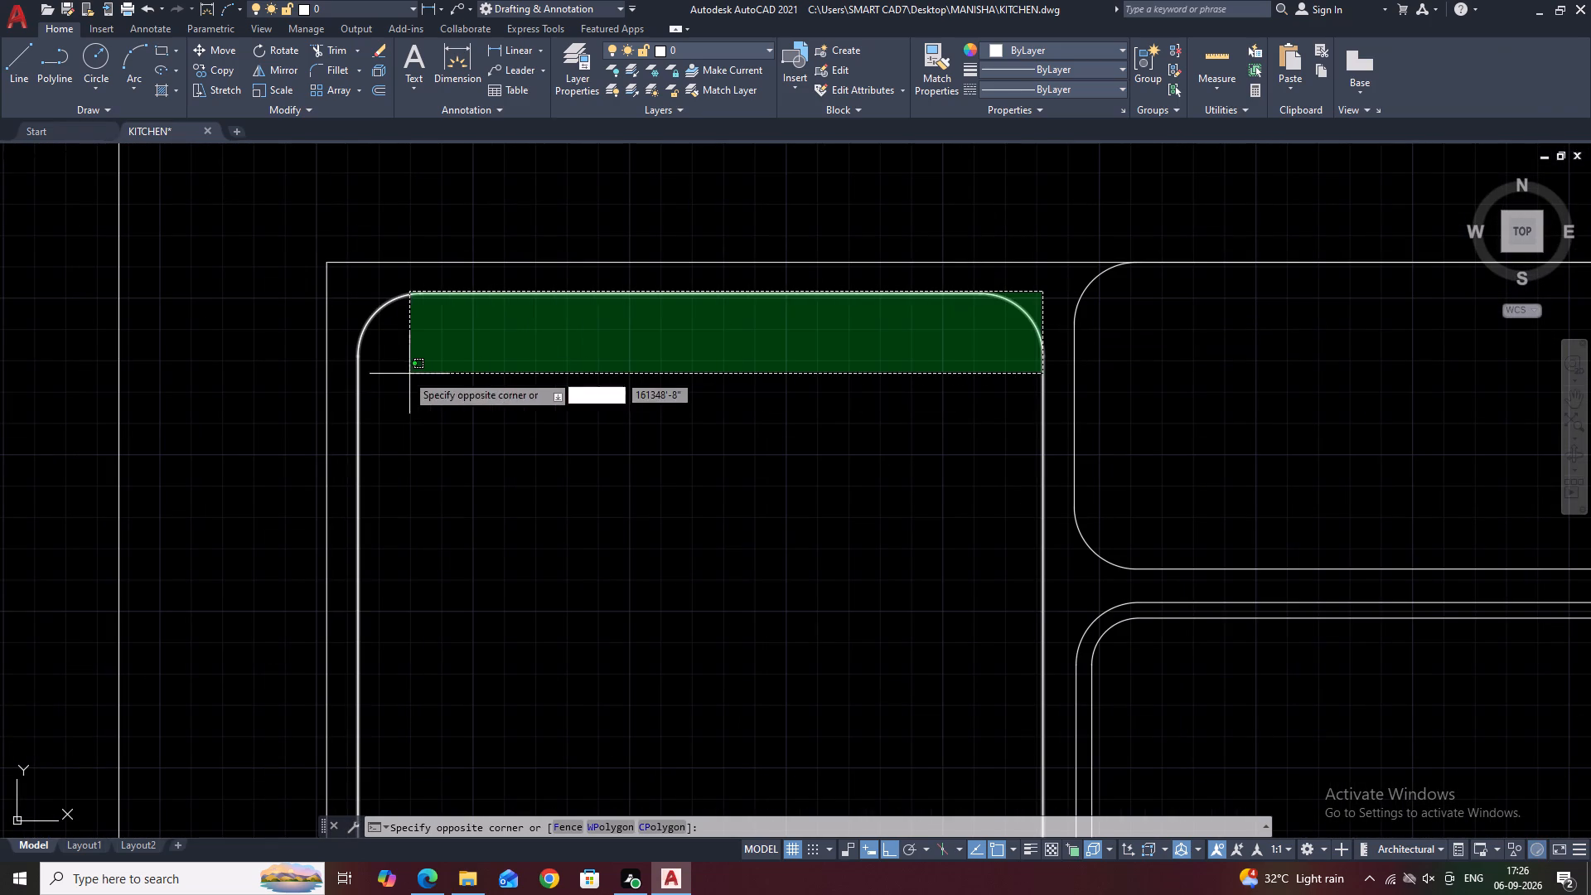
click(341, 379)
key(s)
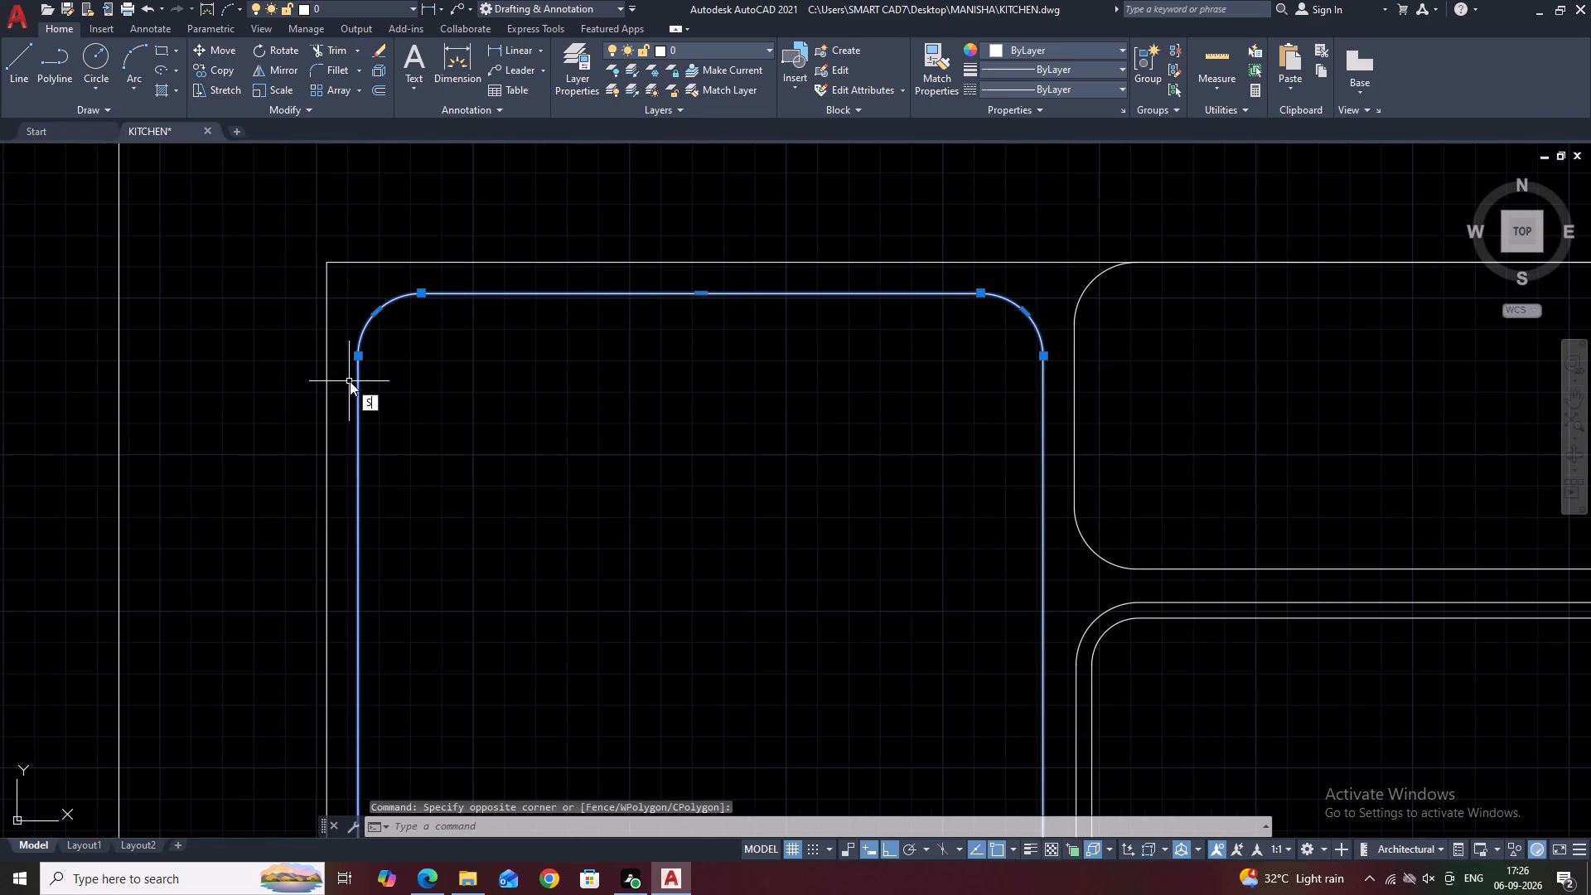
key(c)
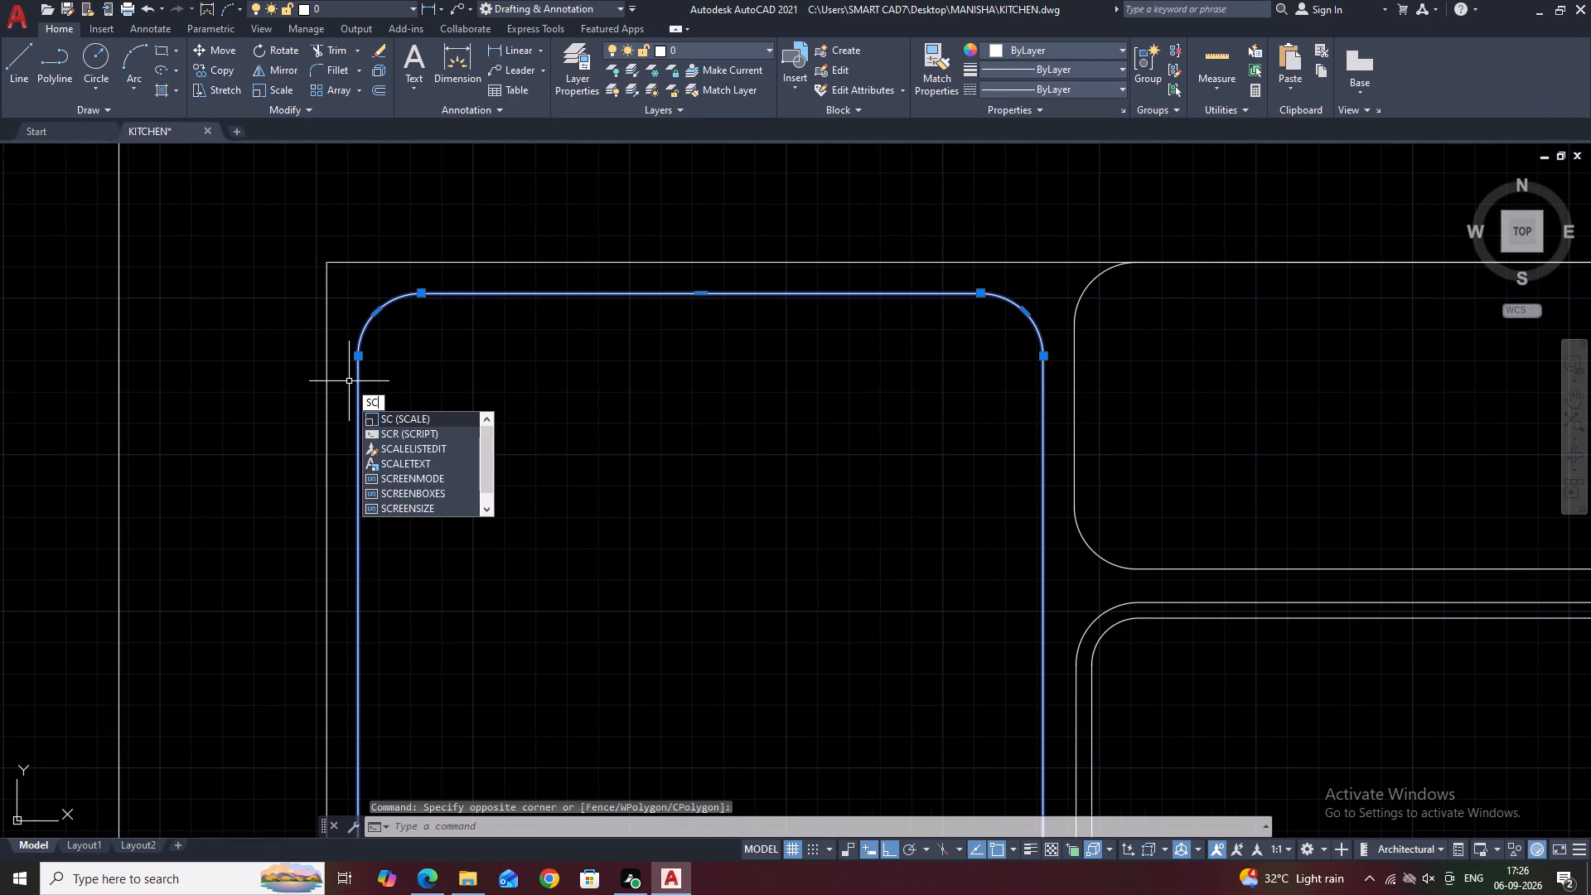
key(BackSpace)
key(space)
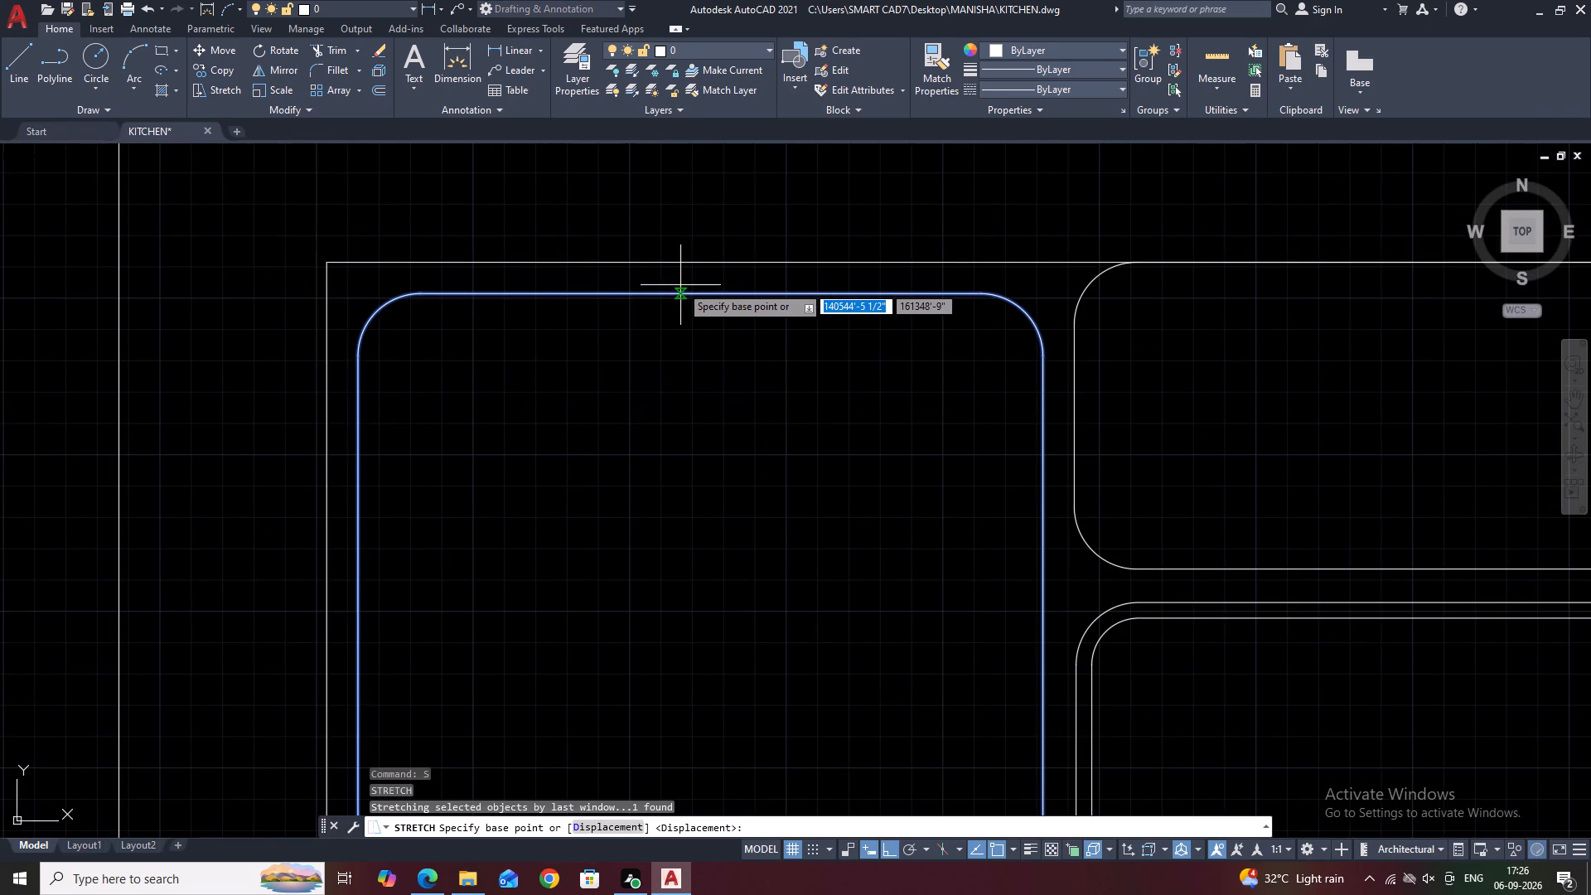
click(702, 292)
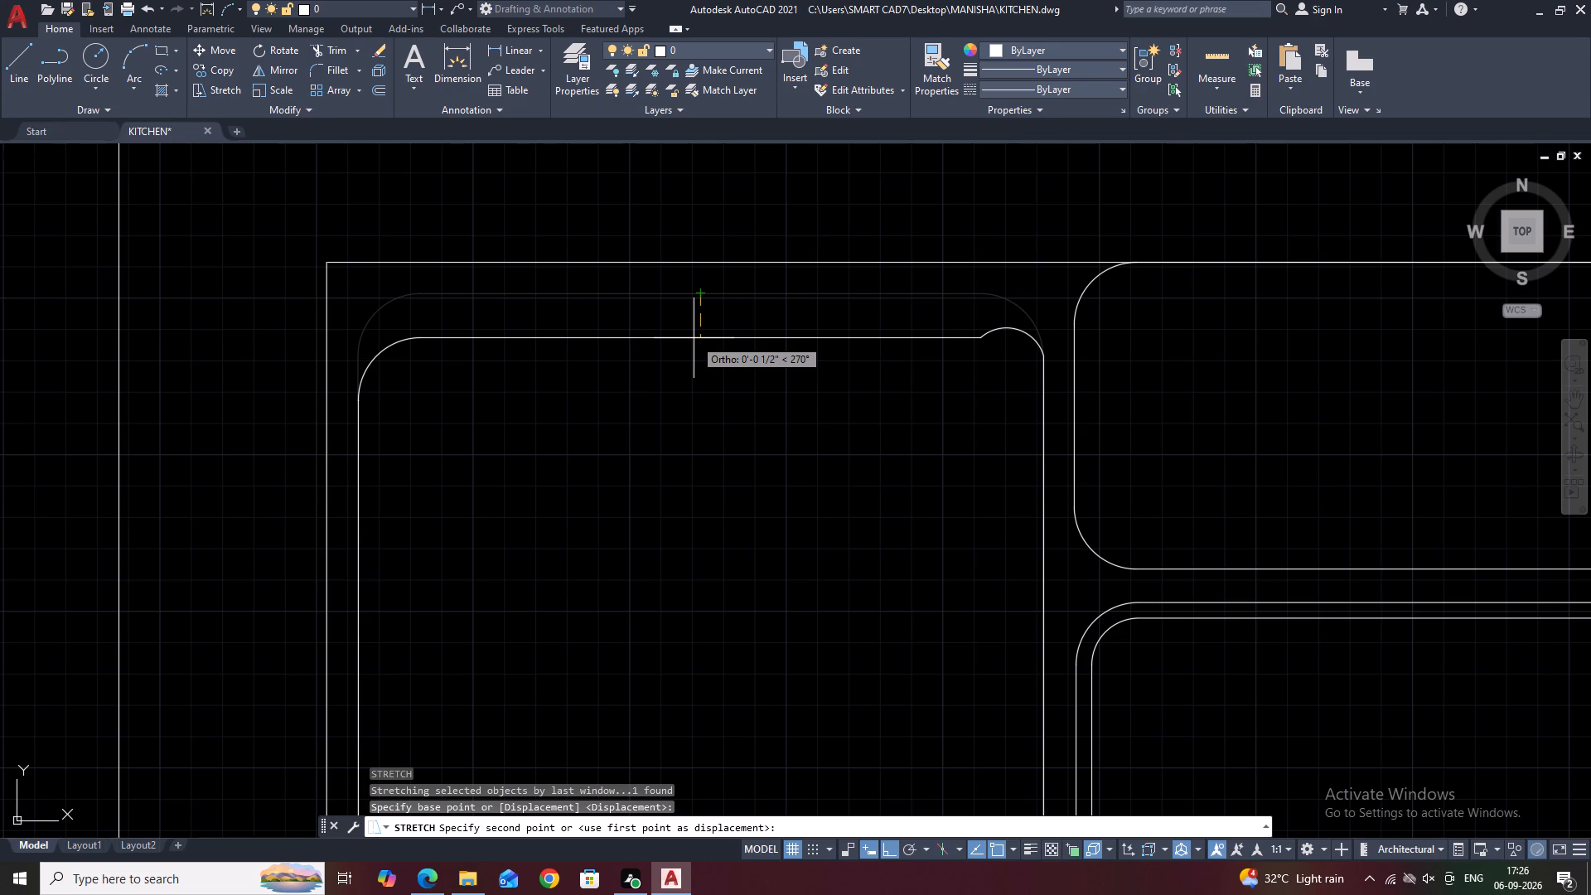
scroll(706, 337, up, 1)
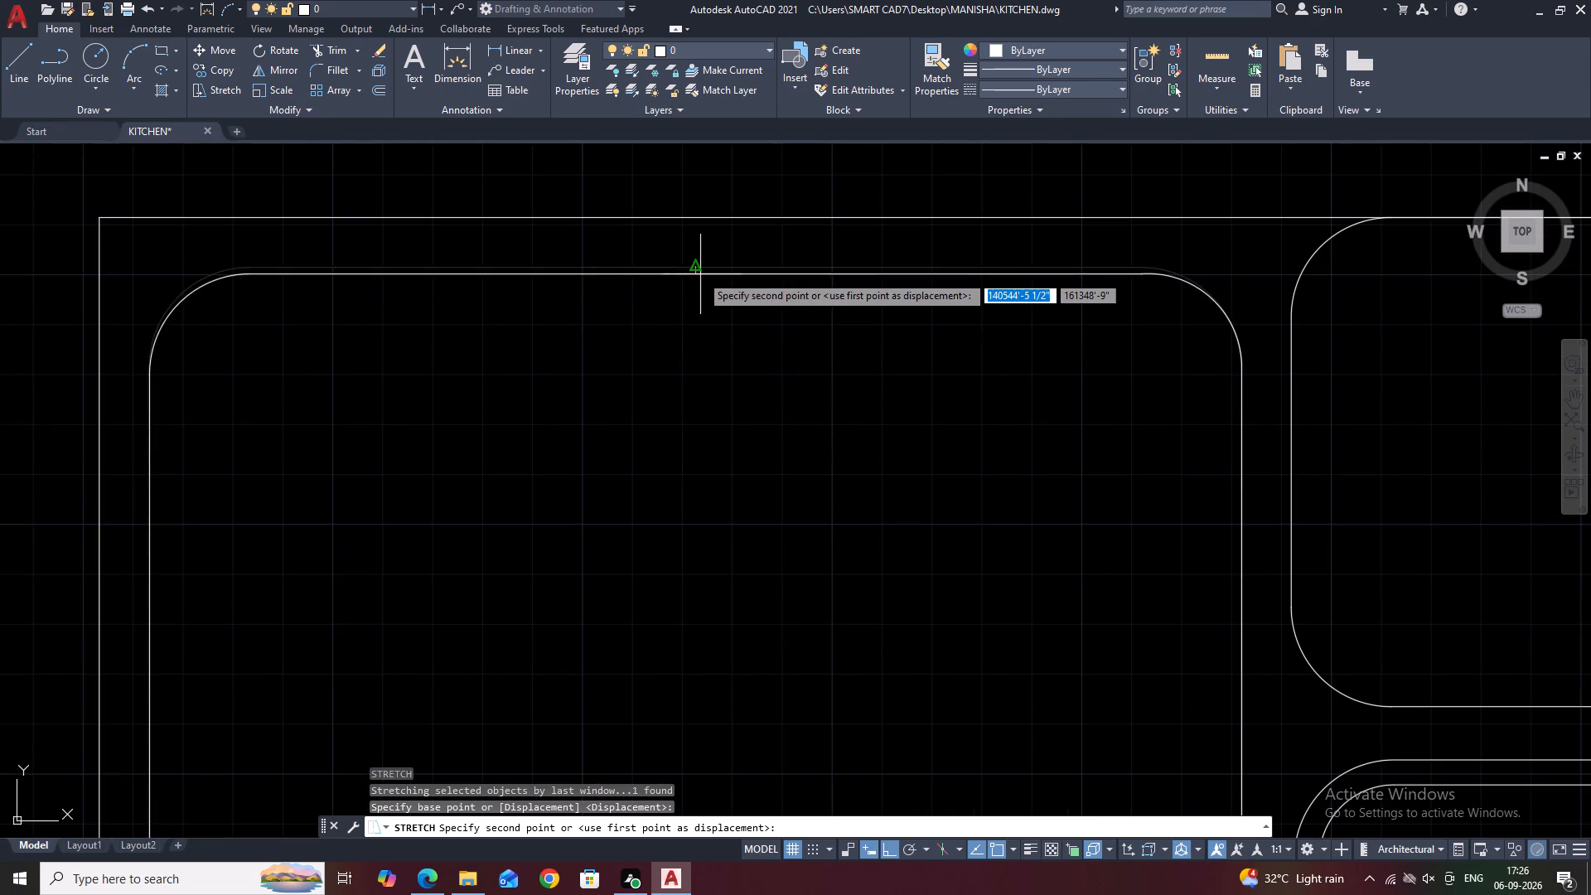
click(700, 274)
Offset the left bay's rounded outline inward by the same 0.25" distance used for the right bay.
scroll(612, 256, down, 3)
middle_drag(882, 322, 886, 305)
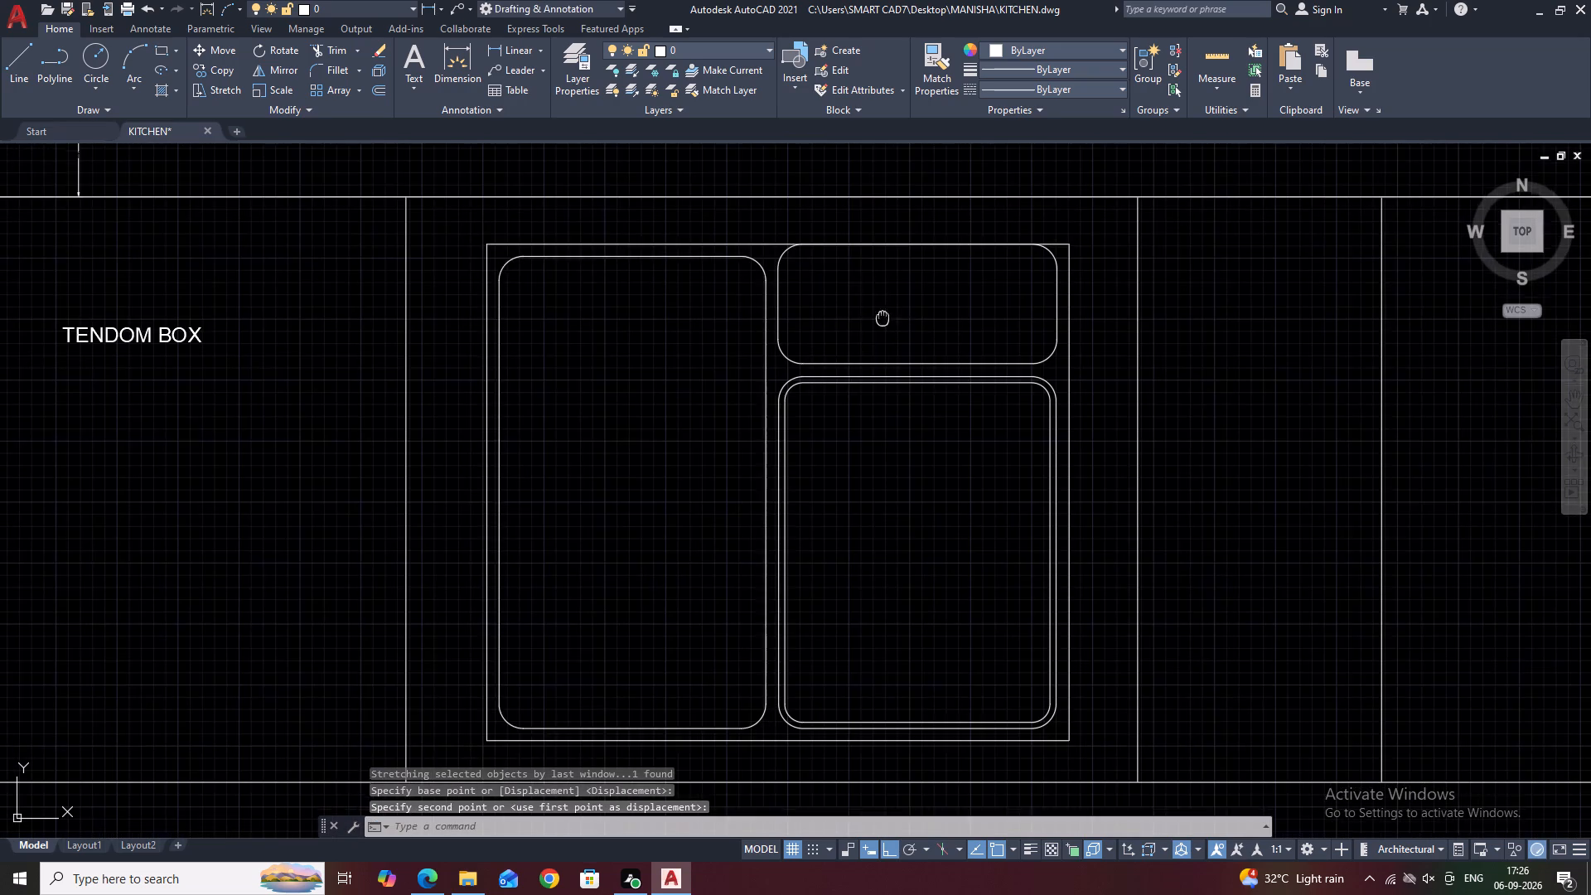
middle_drag(886, 305, 903, 255)
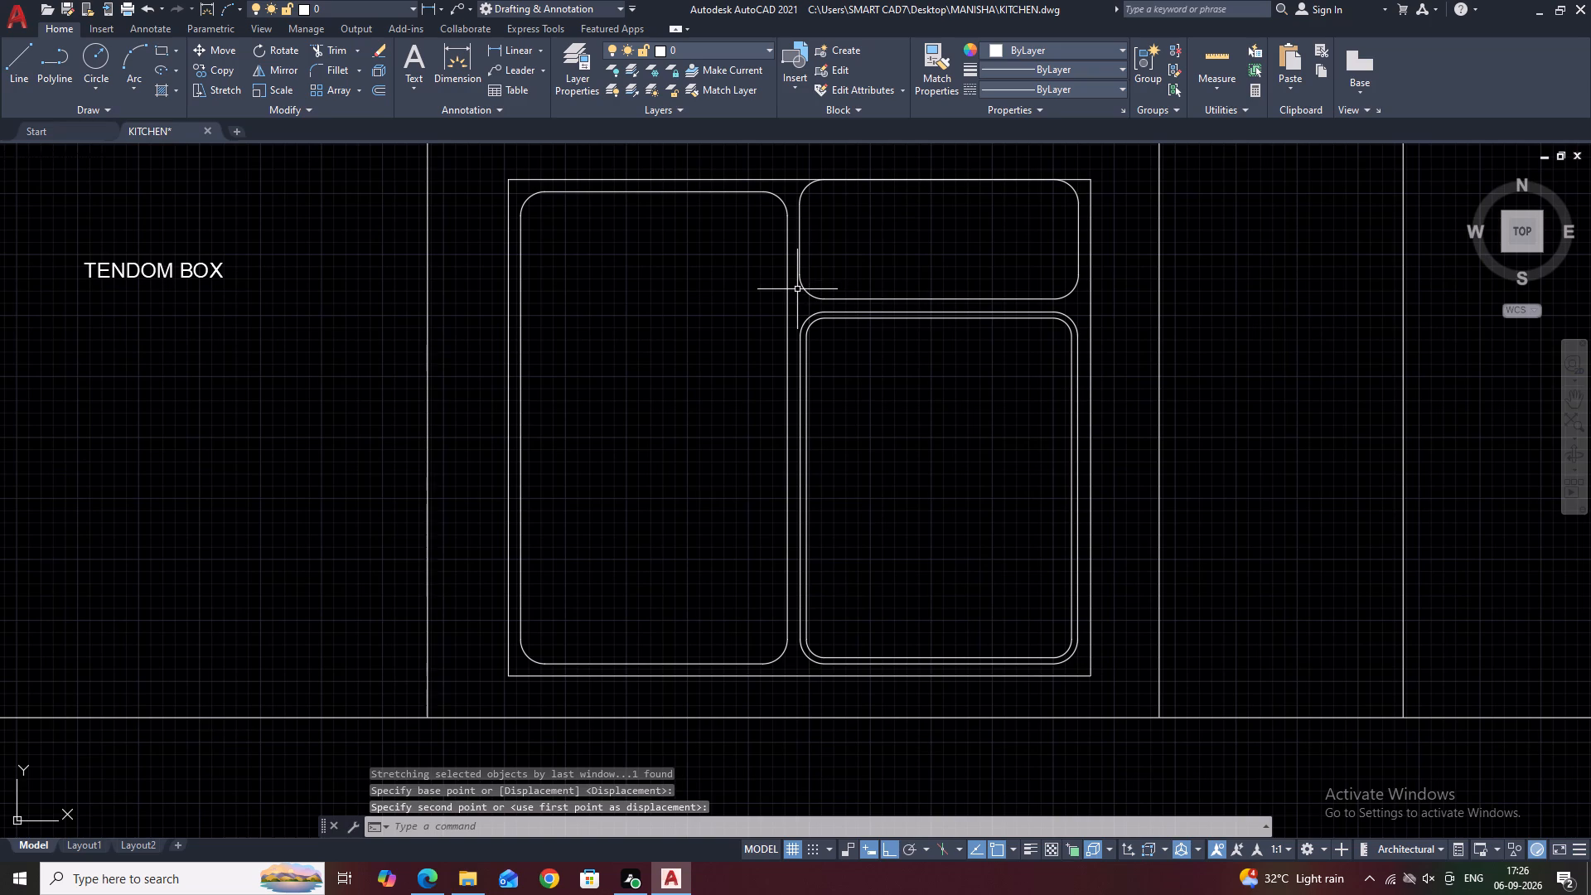
click(785, 204)
key(o)
key(space)
key(space)
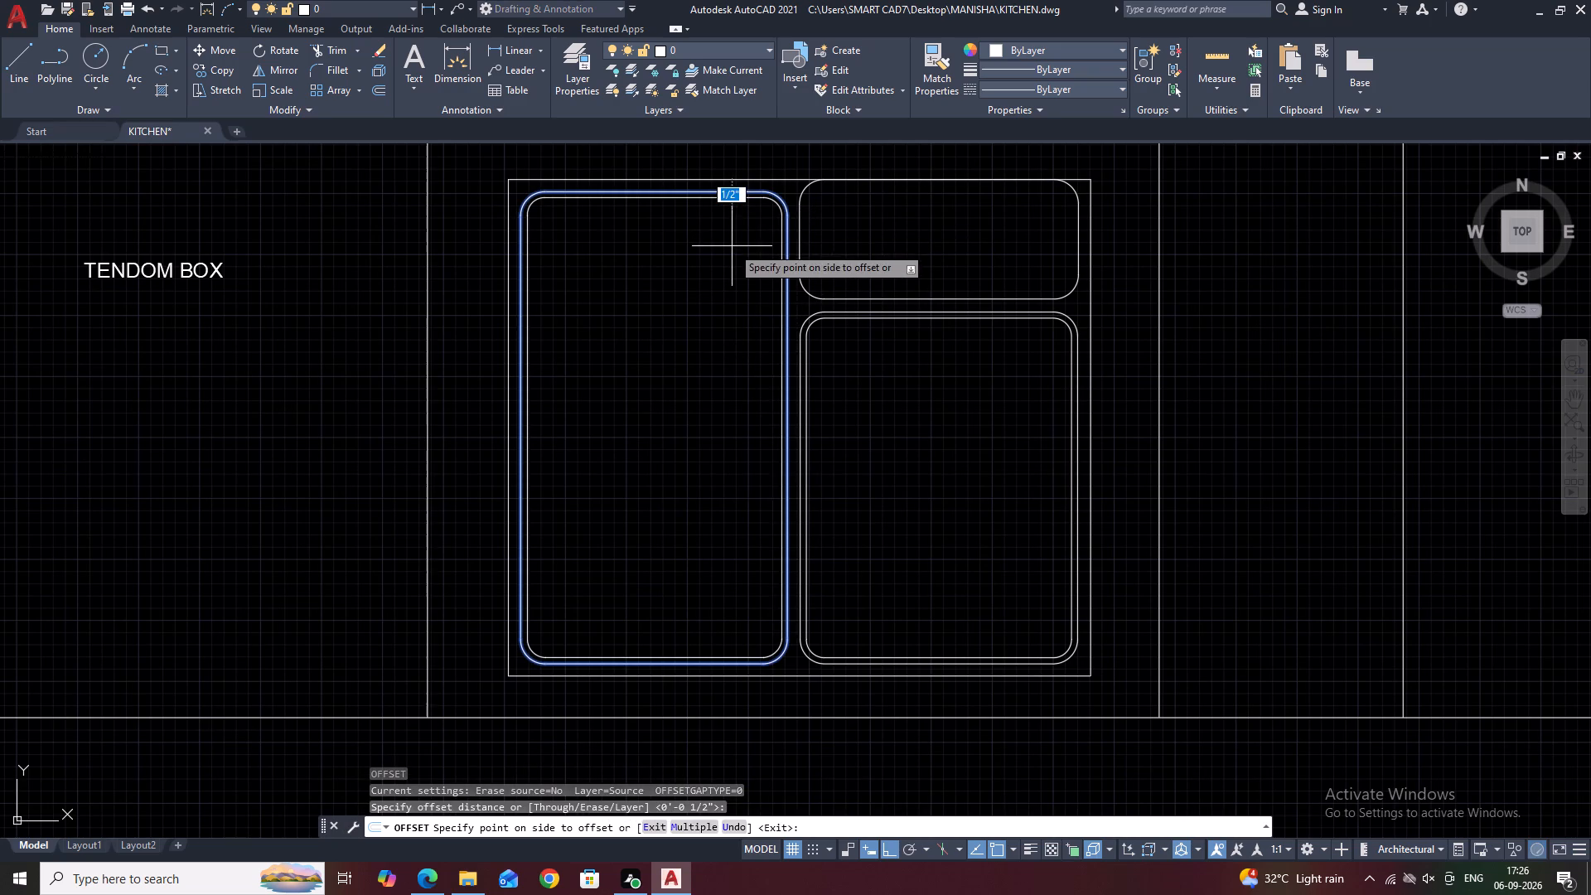
click(731, 248)
key(Escape)
Draw a thin horizontal rectangle about 1 1/2" long from the left bay's inner left edge, just below the upper-left rounded corner.
middle_drag(621, 375, 700, 409)
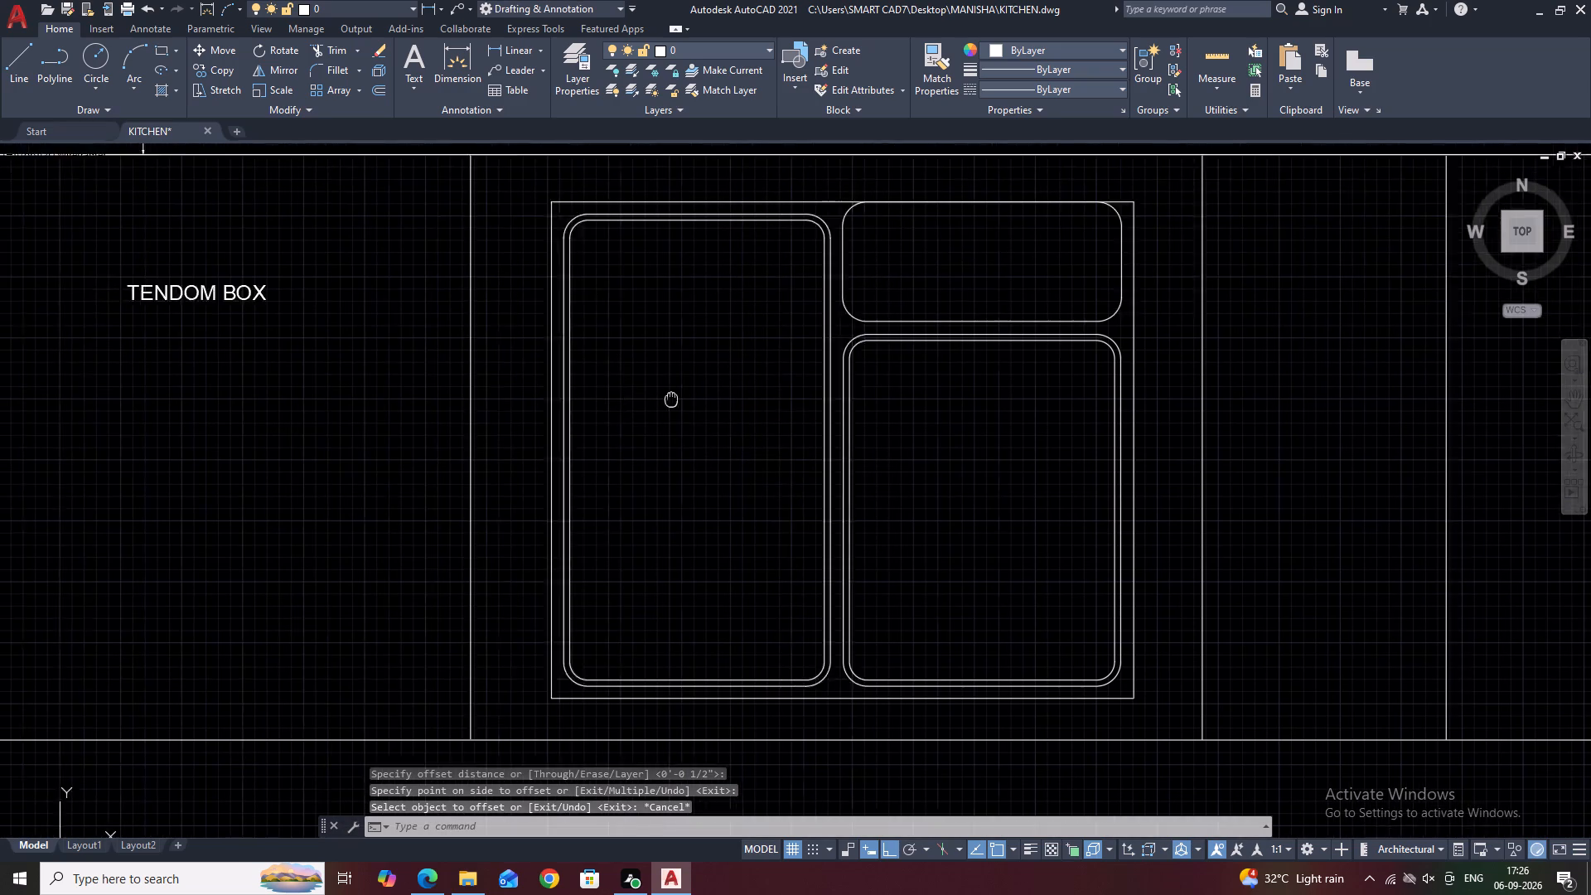
middle_drag(700, 409, 753, 399)
middle_drag(666, 363, 777, 406)
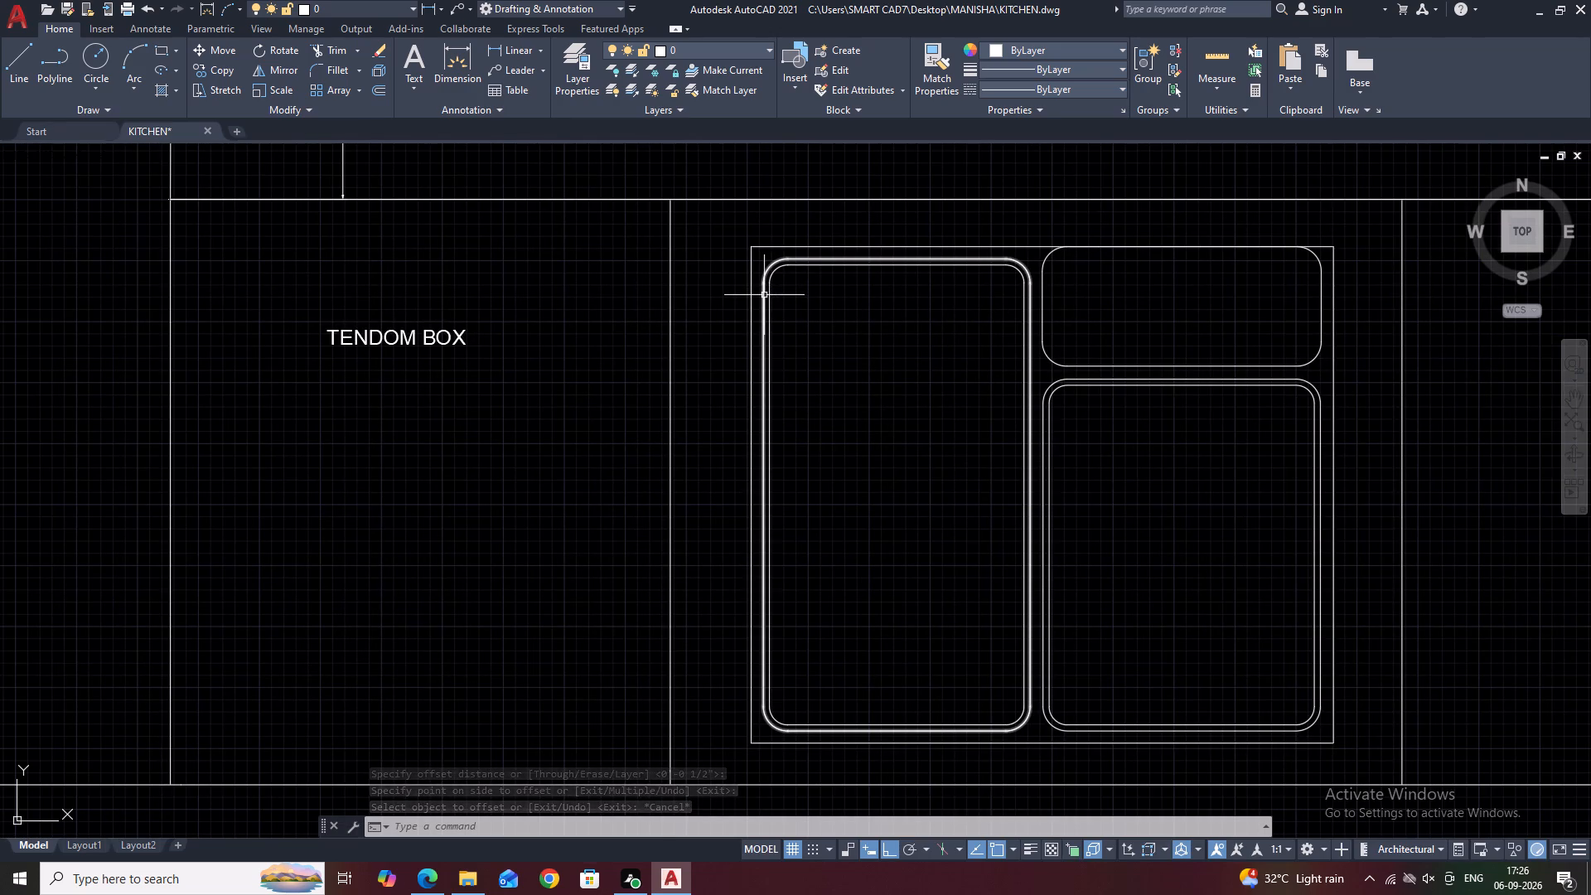
key(r)
key(e)
key(c)
key(space)
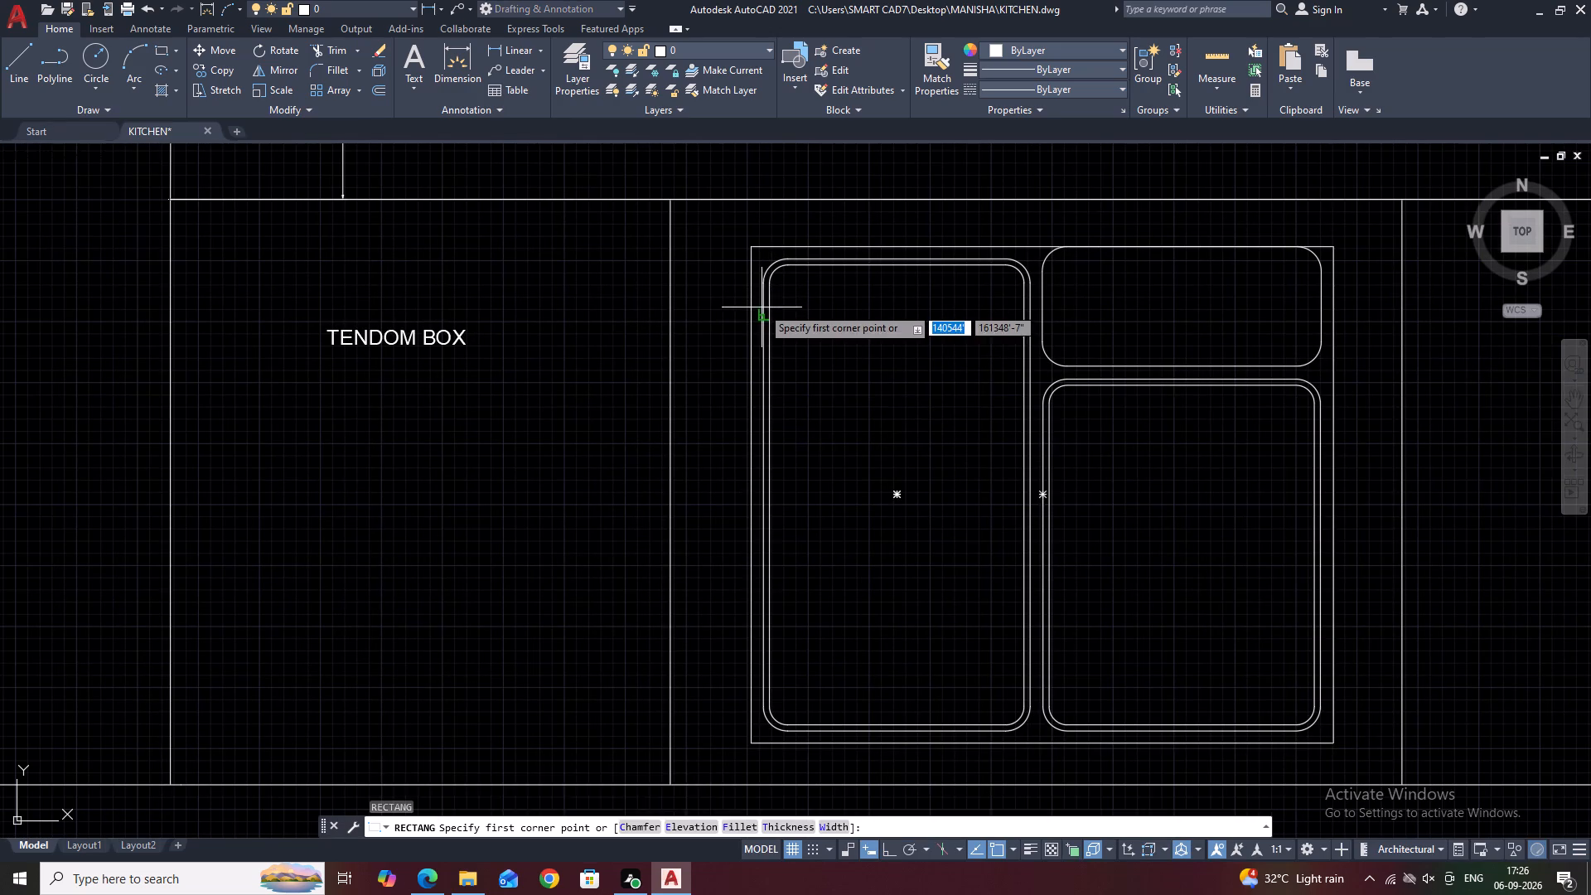
scroll(762, 307, up, 2)
click(774, 293)
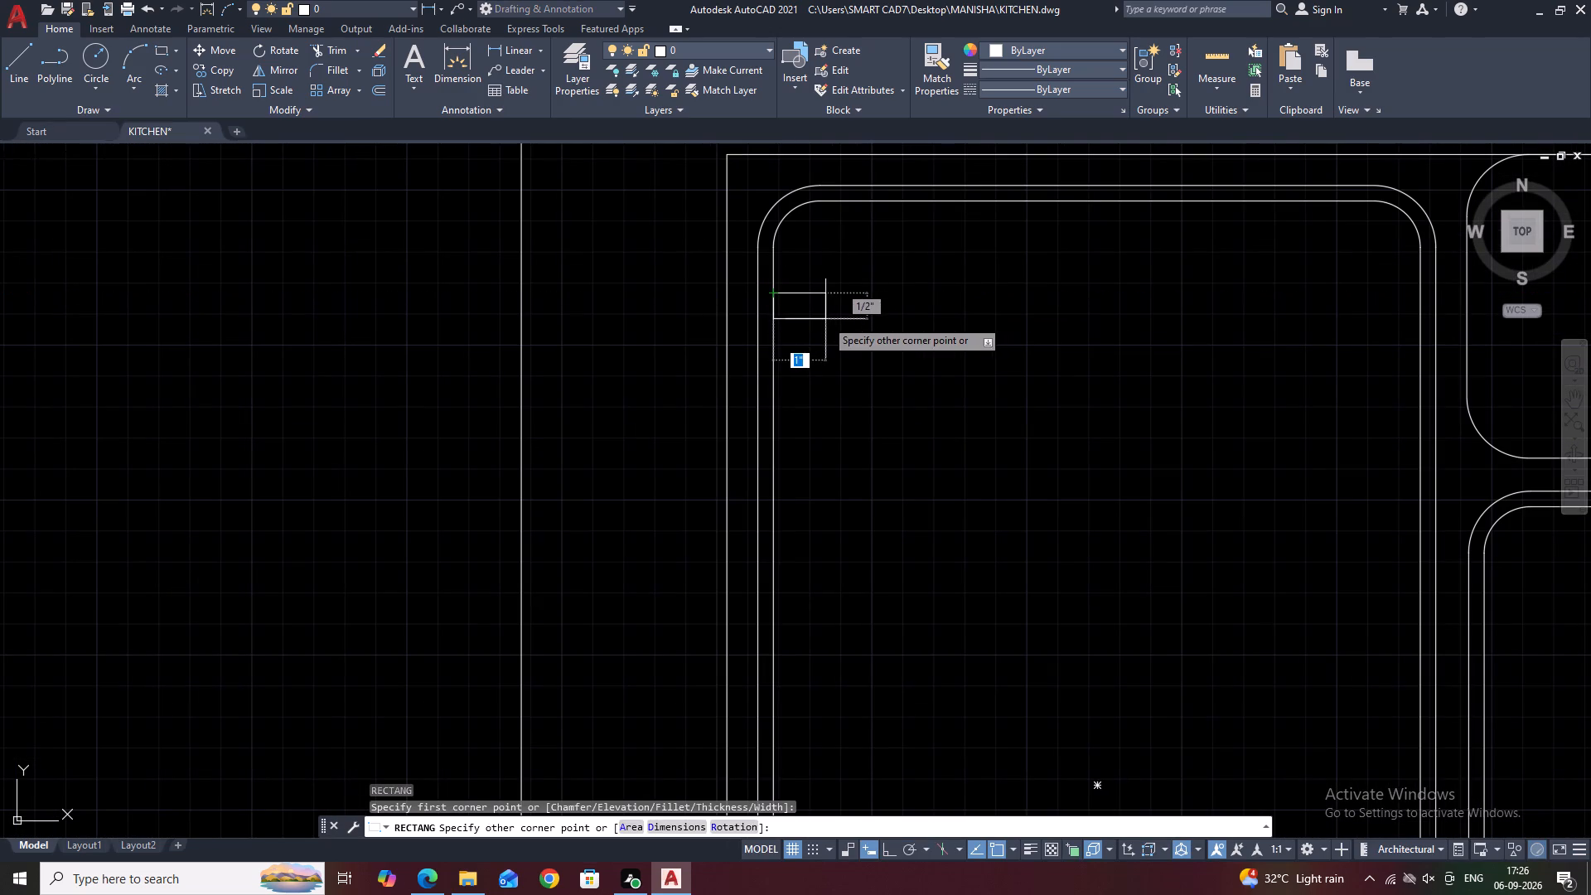
scroll(867, 312, down, 1)
scroll(869, 311, up, 1)
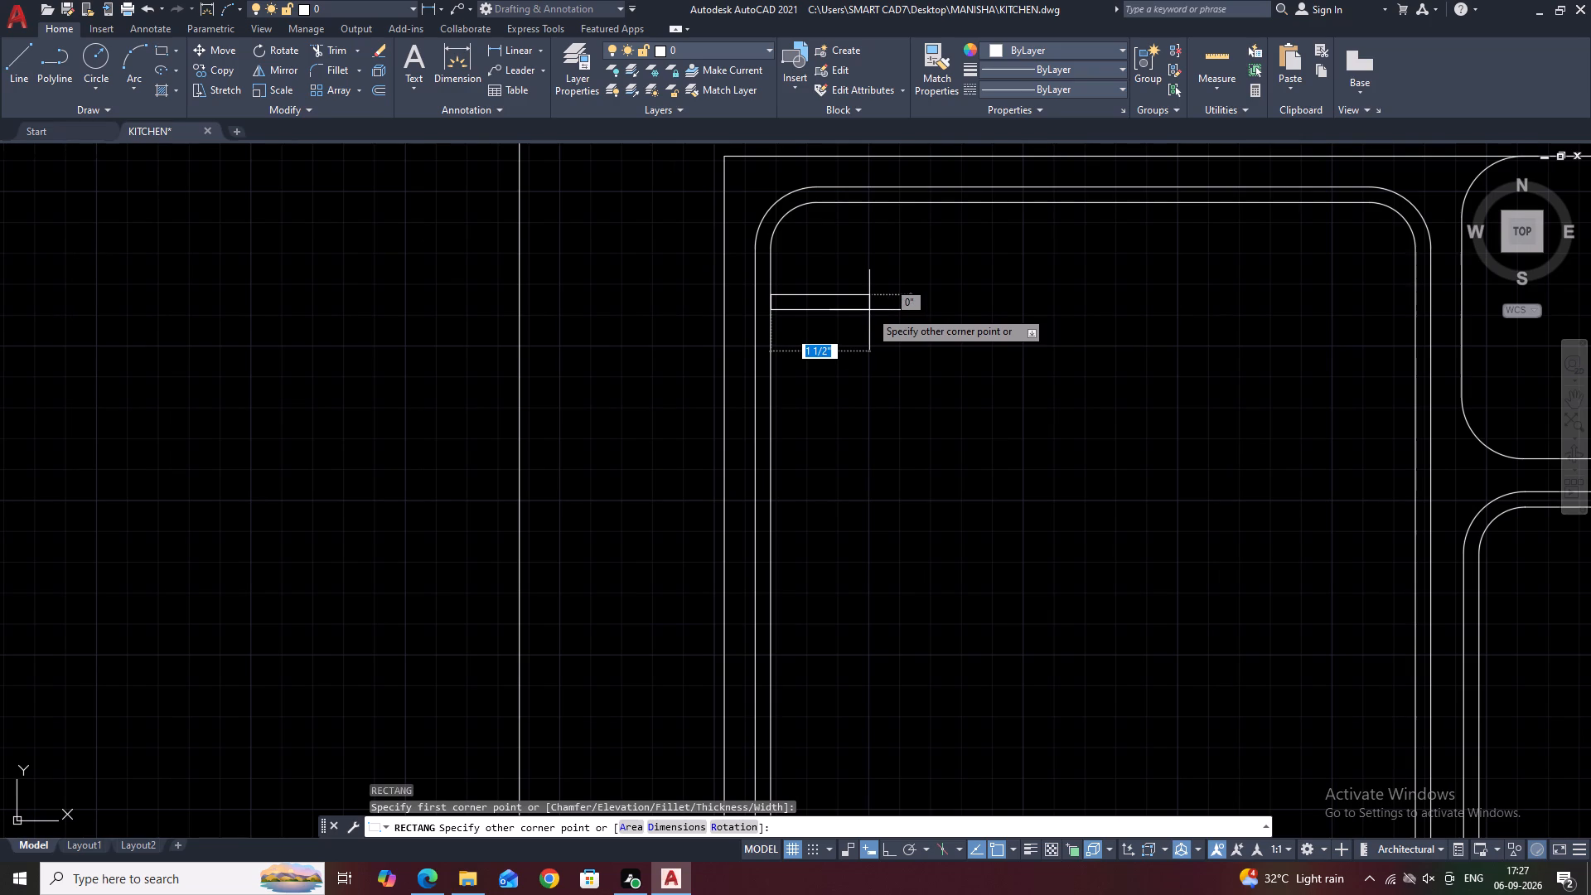
click(868, 310)
Copy the thin rectangle from its lower-left corner using the Array option within the left bay.
scroll(863, 294, down, 2)
click(889, 319)
click(868, 288)
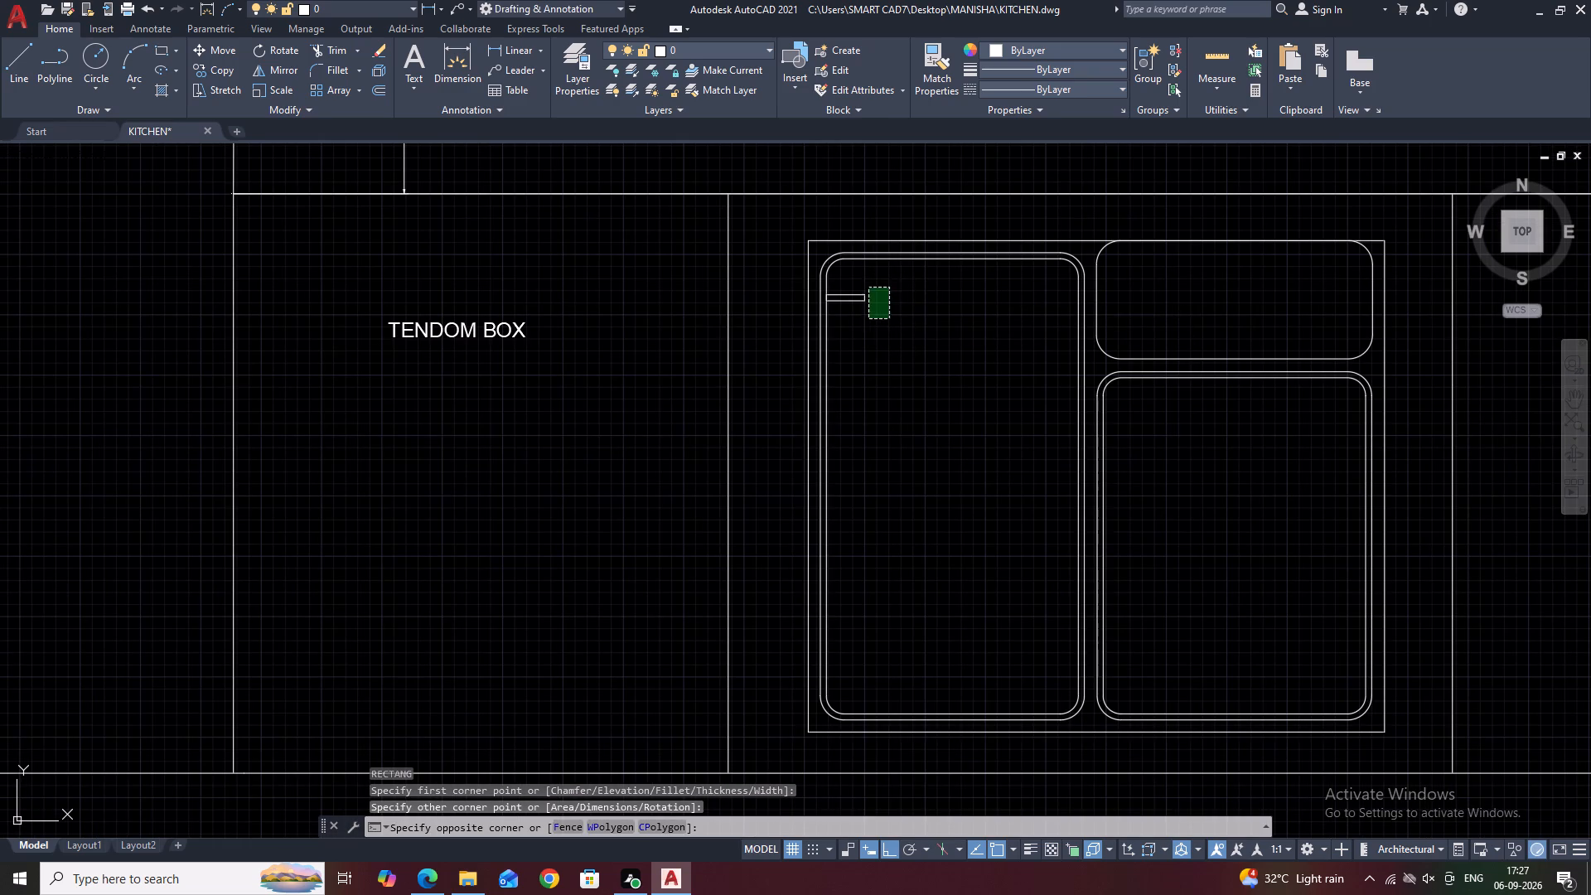
click(862, 310)
click(853, 293)
middle_drag(891, 327, 867, 366)
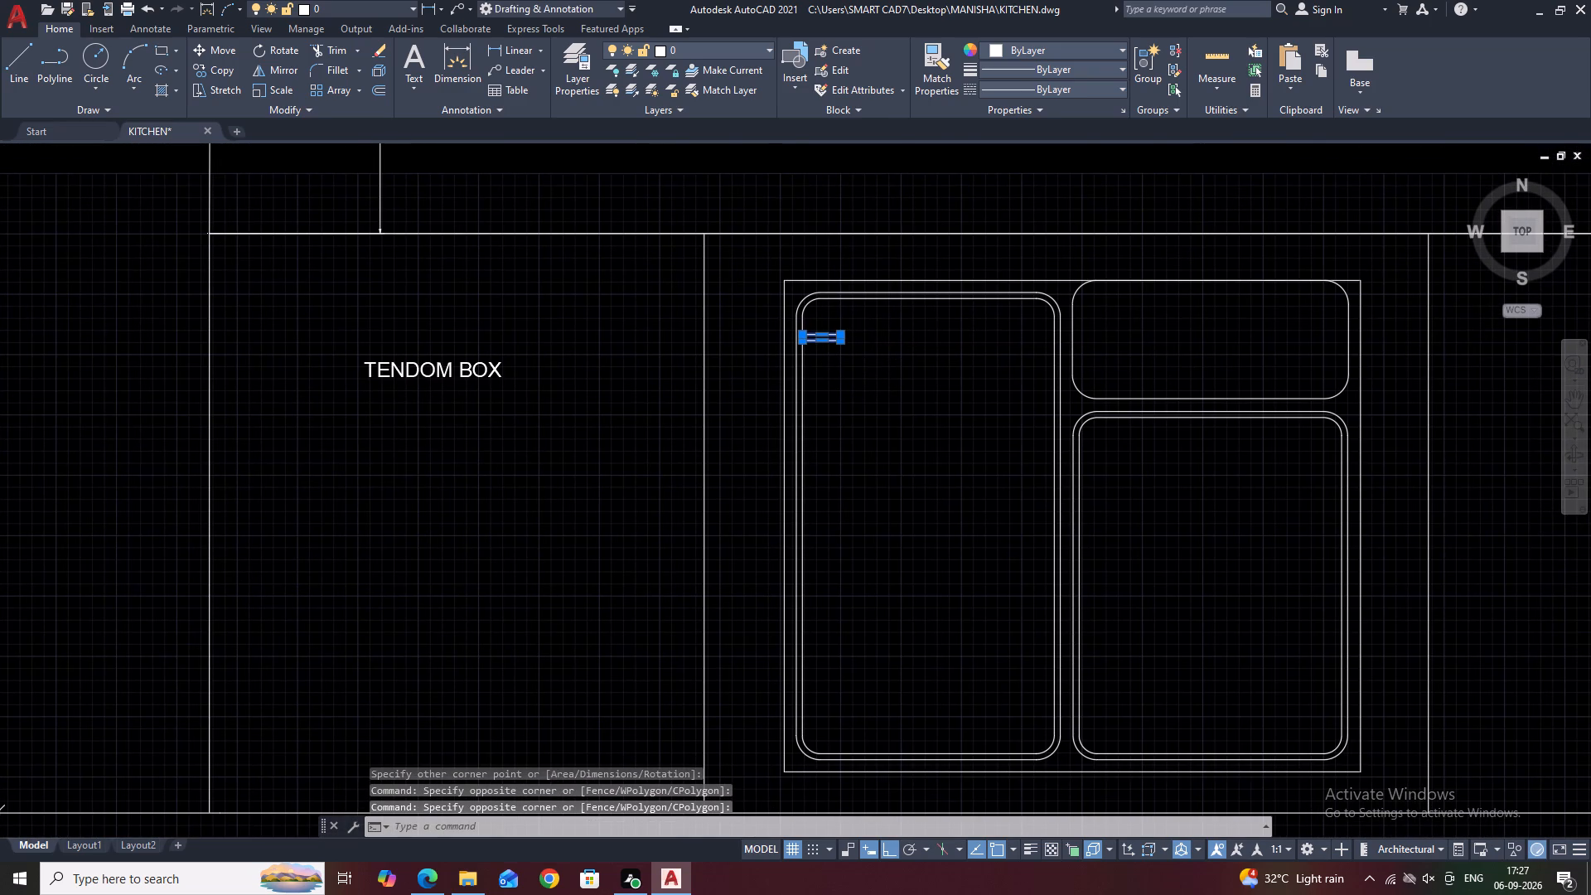
text(CO)
key(space)
scroll(805, 346, up, 2)
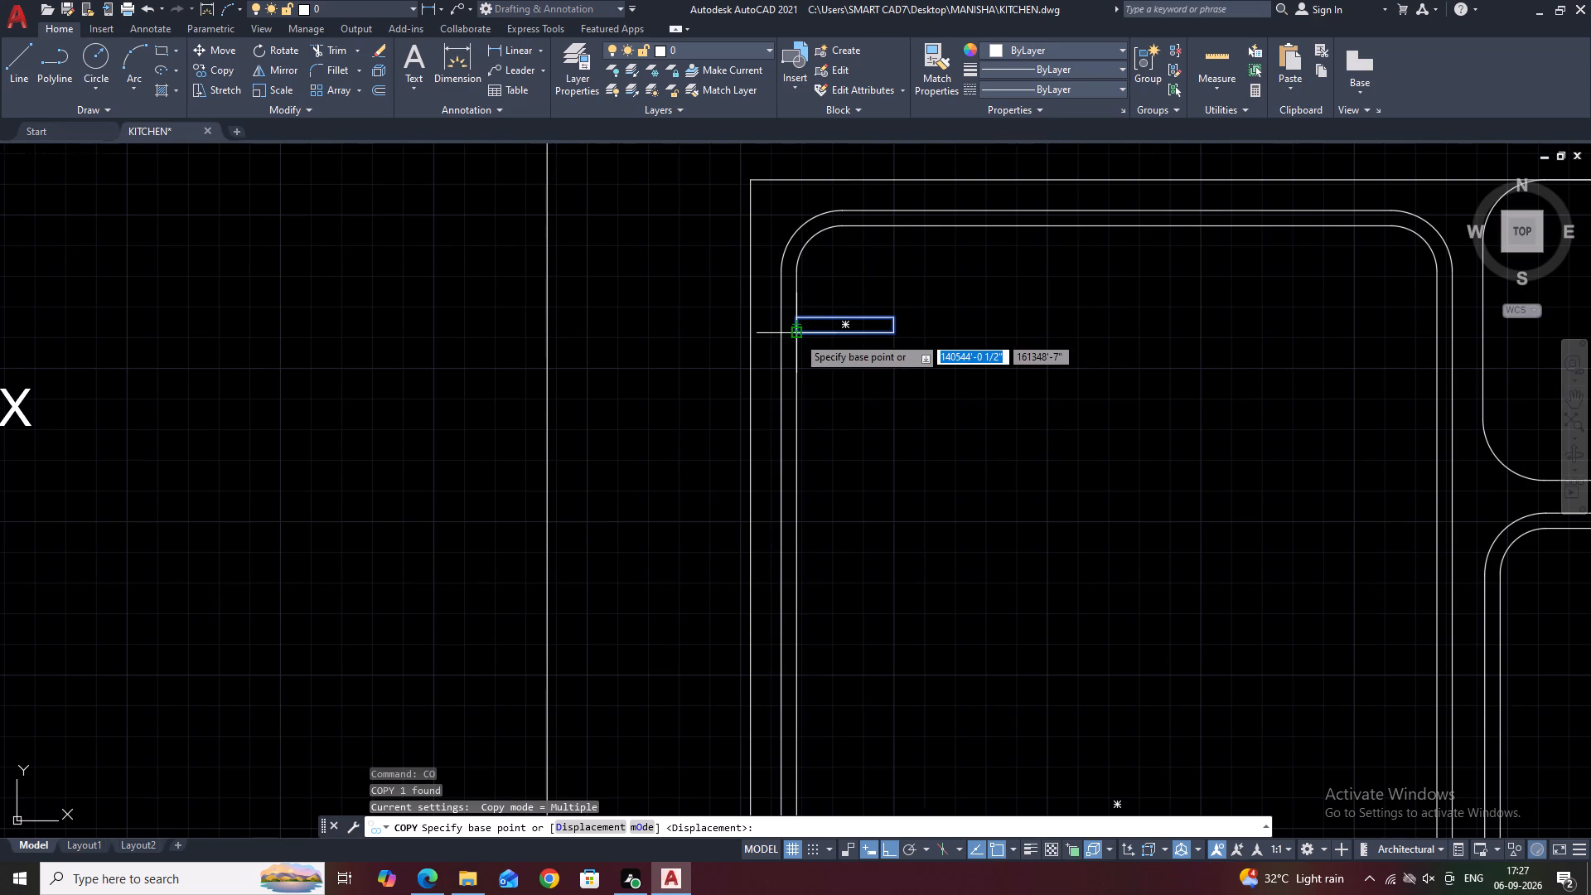
click(797, 336)
scroll(781, 429, down, 4)
text(AR)
key(space)
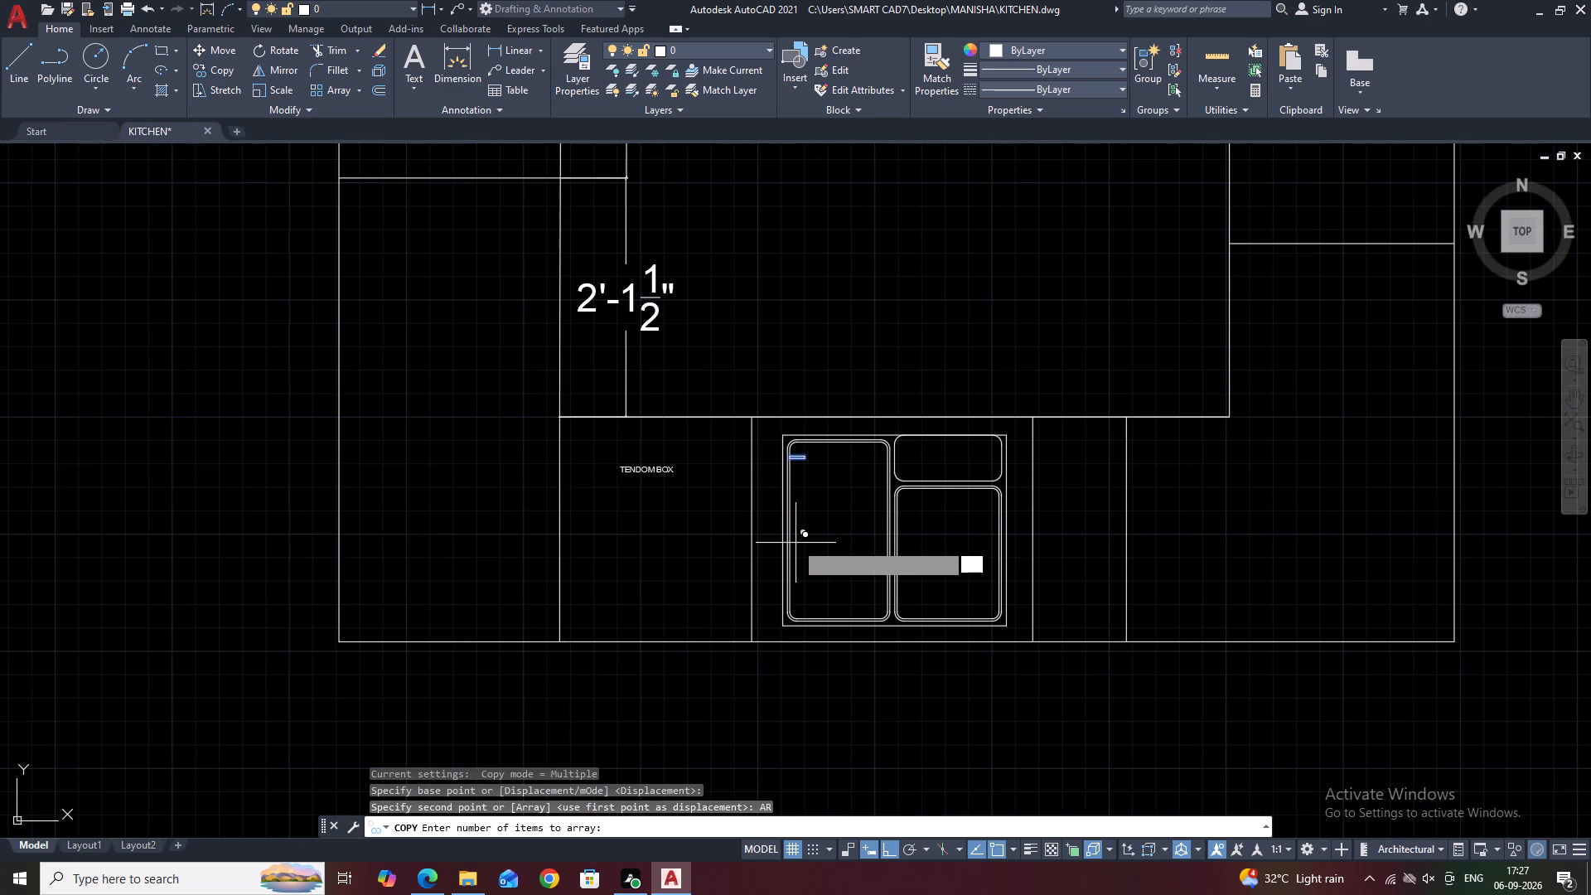